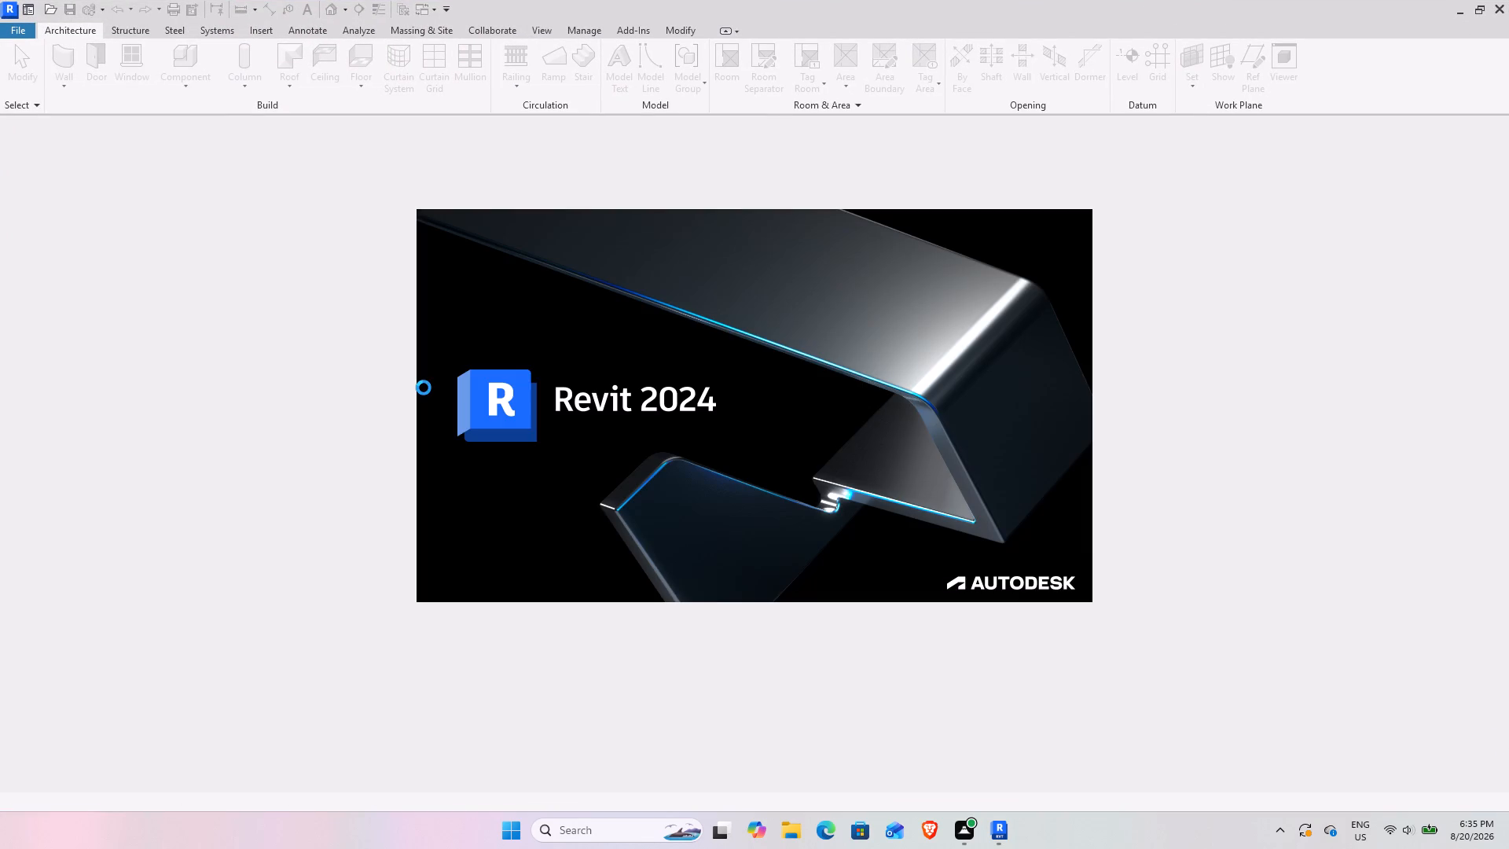
Open the recent project 20-8-26 duplex G+1.
{"action": "scroll", "coordinate": [483, 394], "scroll_direction": "up", "scroll_amount": 1}
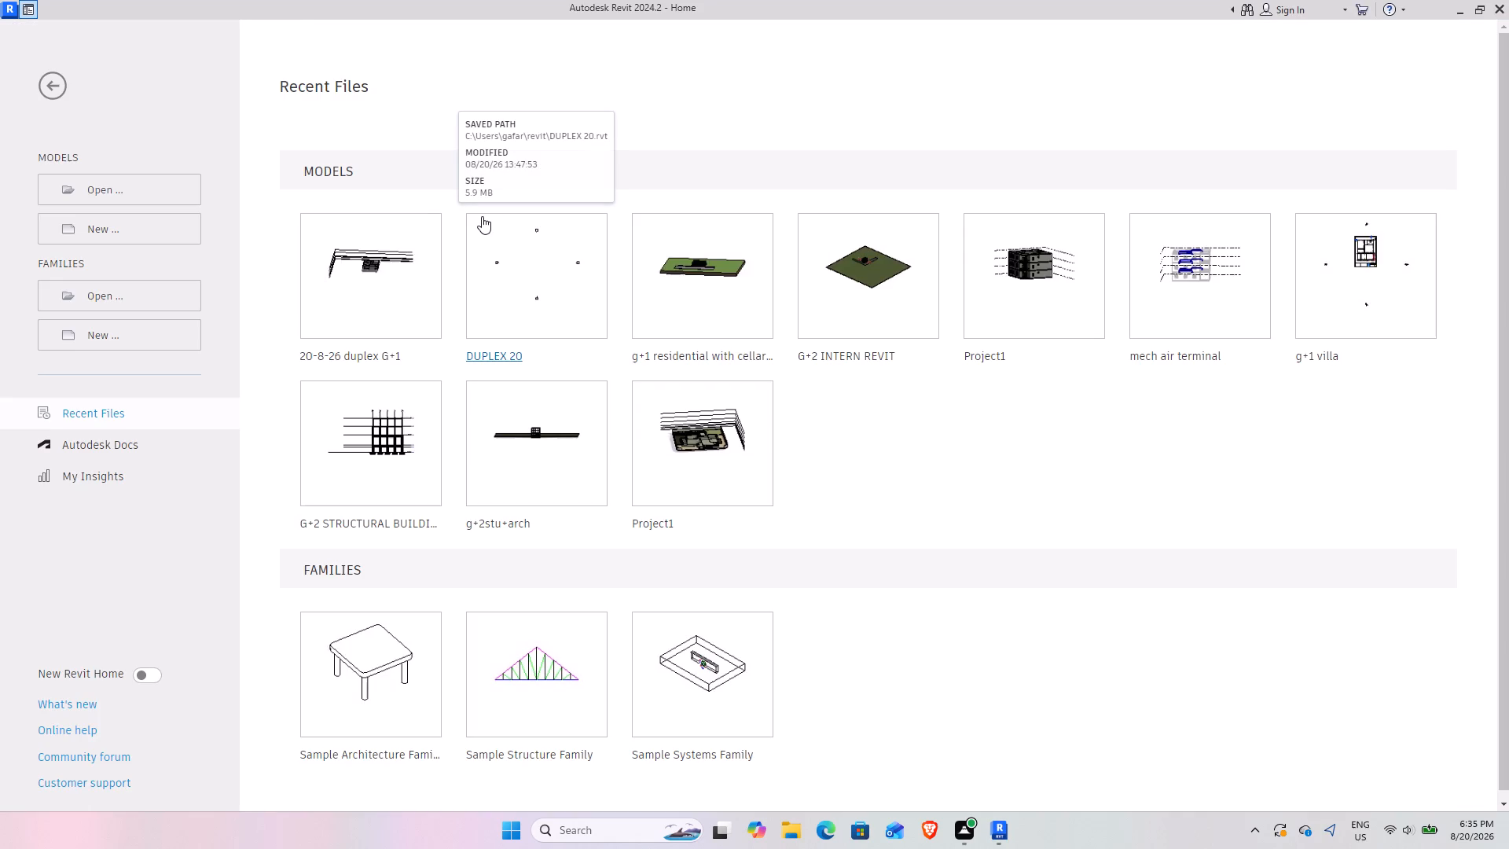
{"action": "left_click", "coordinate": [1479, 685]}
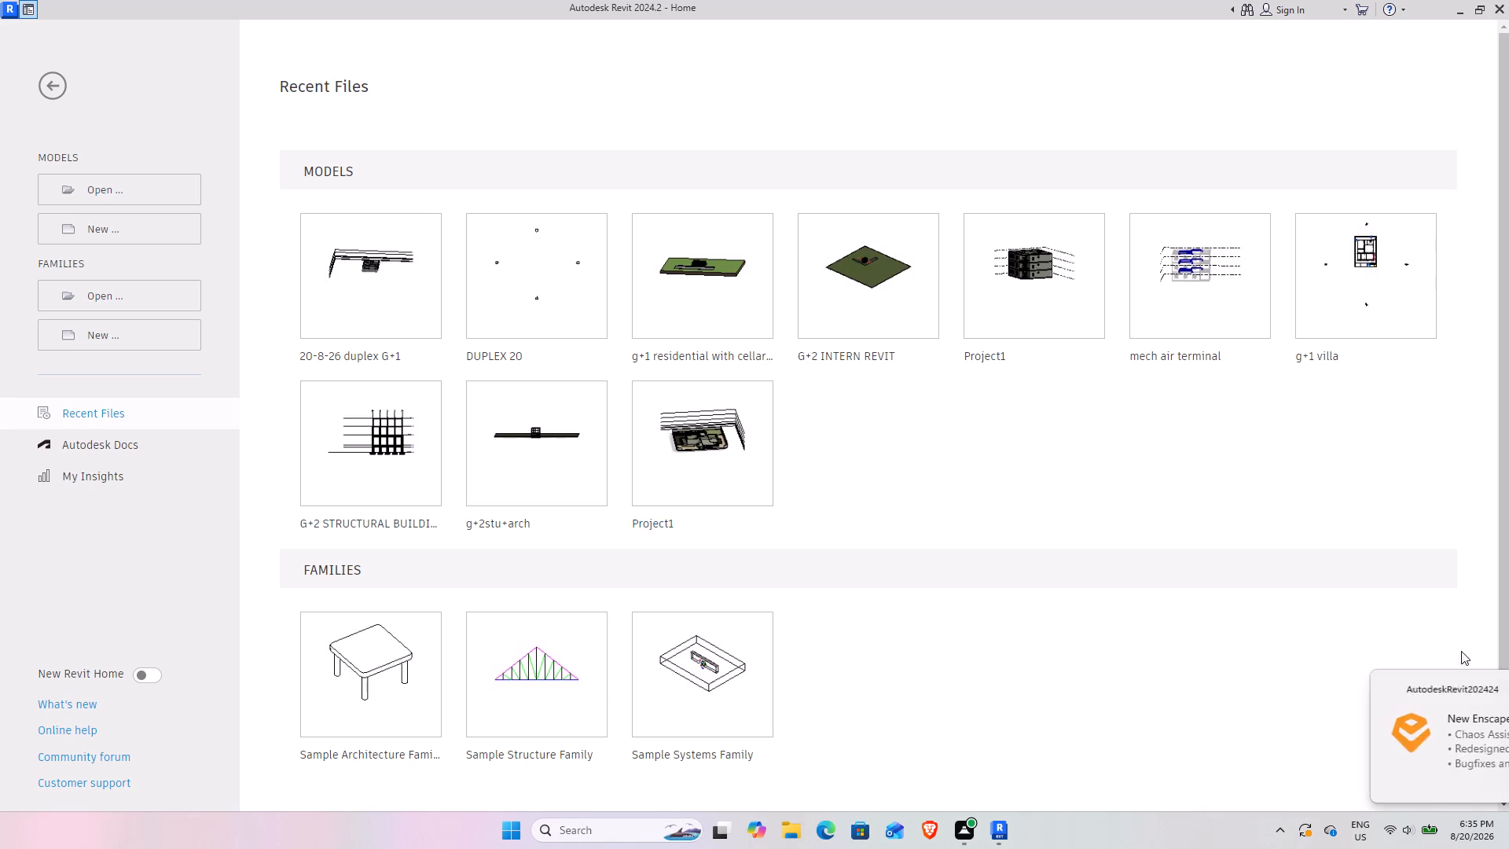
{"action": "left_click", "coordinate": [354, 300]}
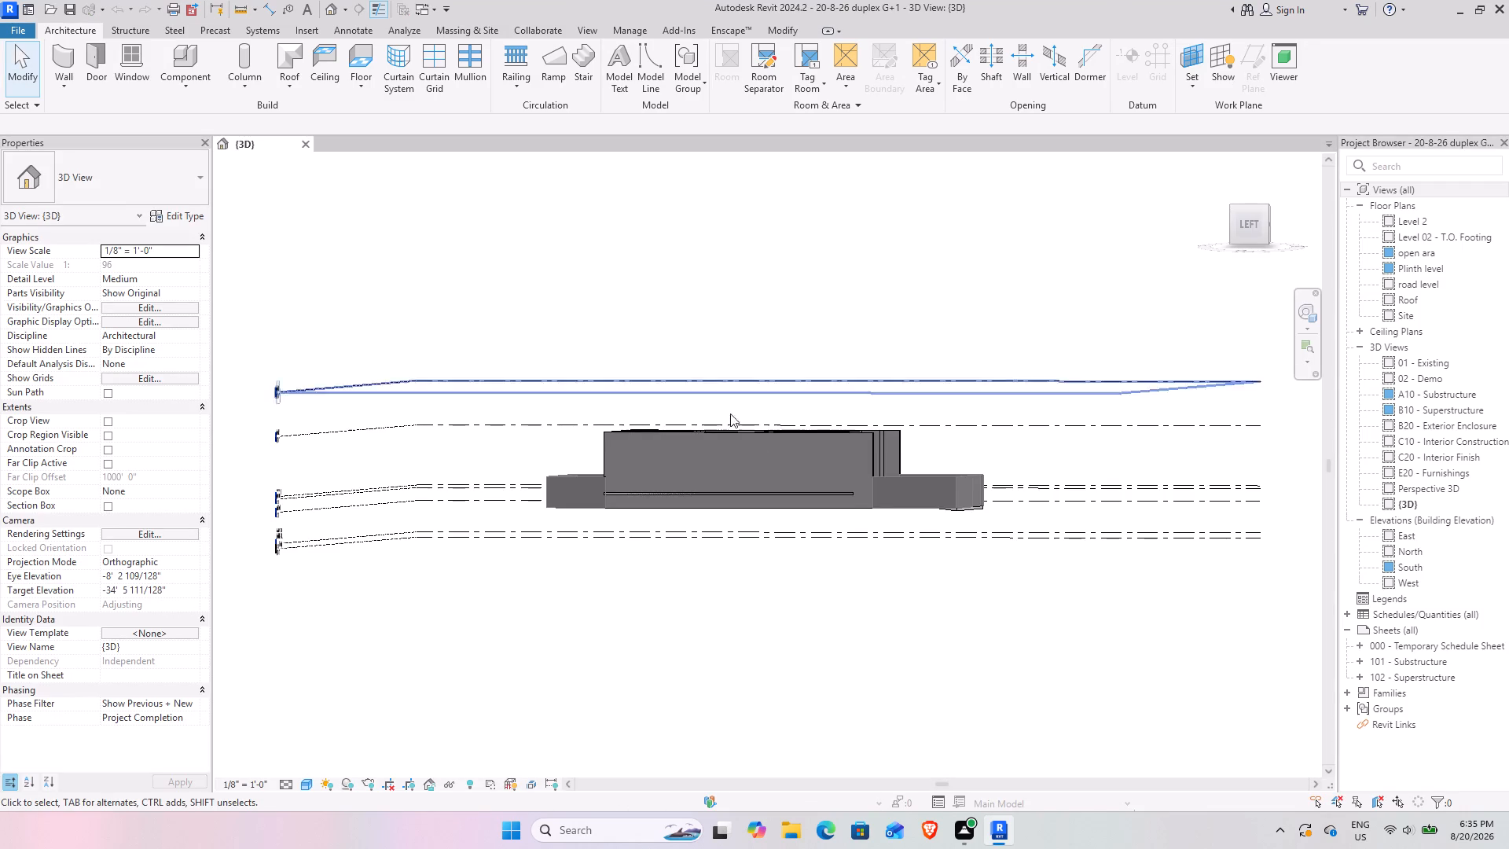
Examine the duplex model in 3D from several angles, focusing on the front yard's floor slabs, steps and rectangular raised border.
{"action": "scroll", "coordinate": [830, 432], "scroll_direction": "down", "scroll_amount": 1}
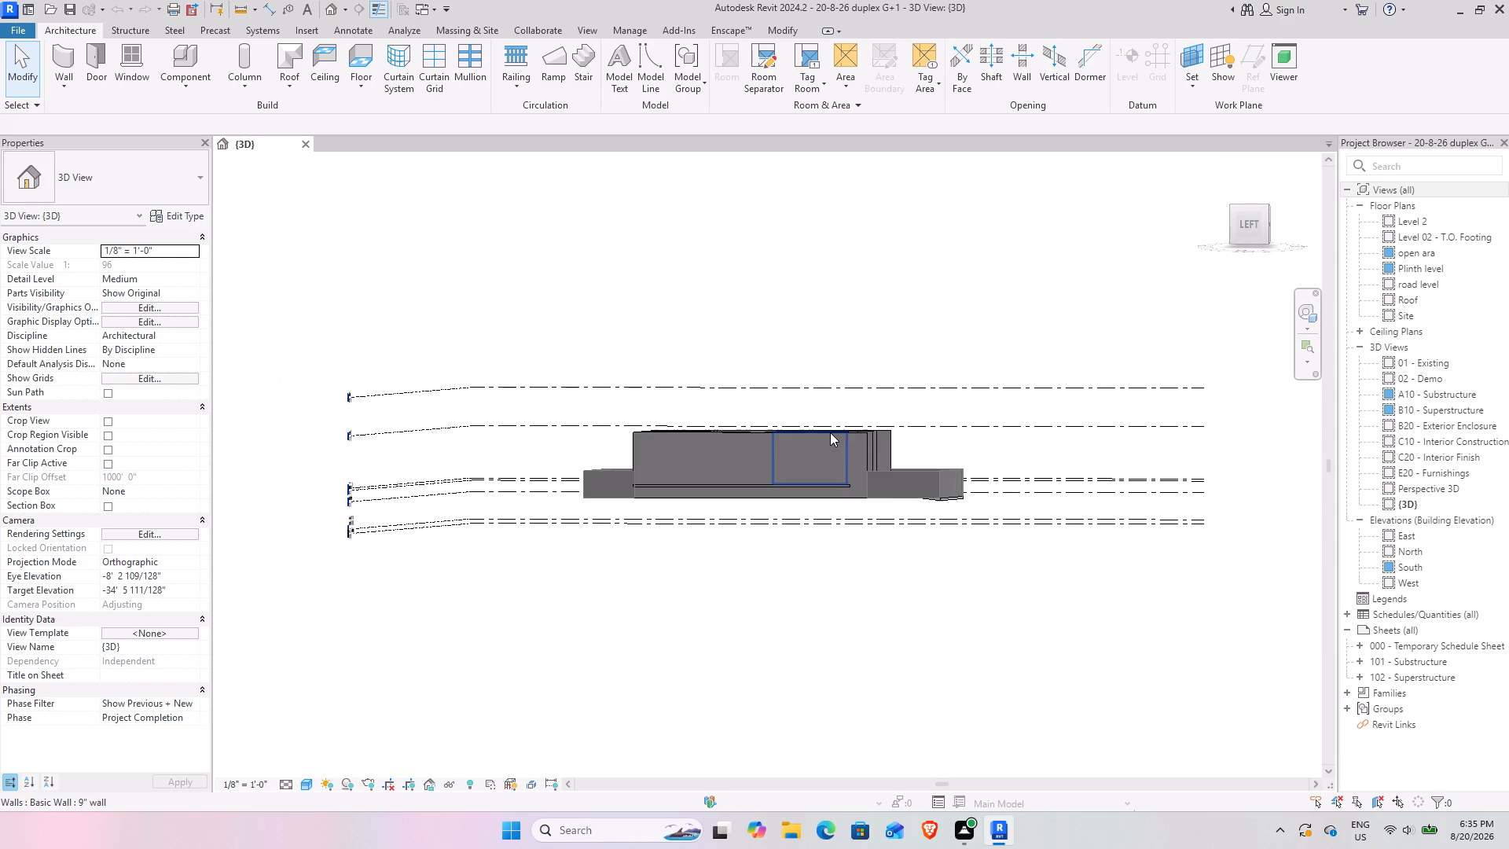
{"action": "middle_click_drag", "start_coordinate": [800, 438], "coordinate": [503, 571], "text": "shift"}
{"action": "scroll", "coordinate": [733, 469], "scroll_direction": "up", "scroll_amount": 6}
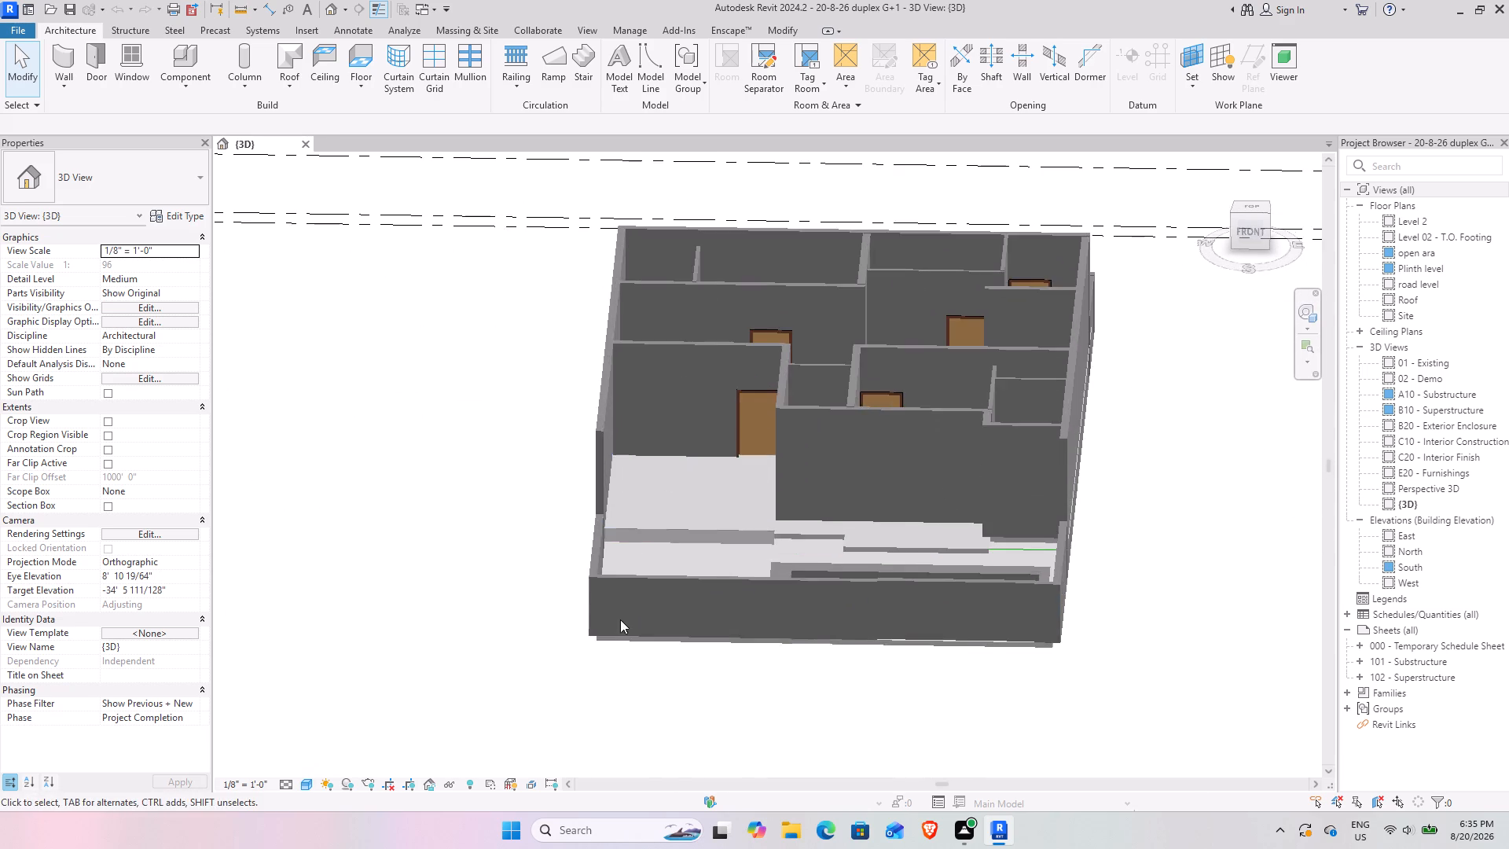
{"action": "middle_click_drag", "start_coordinate": [617, 619], "coordinate": [754, 697]}
{"action": "middle_click_drag", "start_coordinate": [732, 697], "coordinate": [464, 579]}
{"action": "middle_click_drag", "start_coordinate": [654, 561], "coordinate": [512, 572], "text": "shift"}
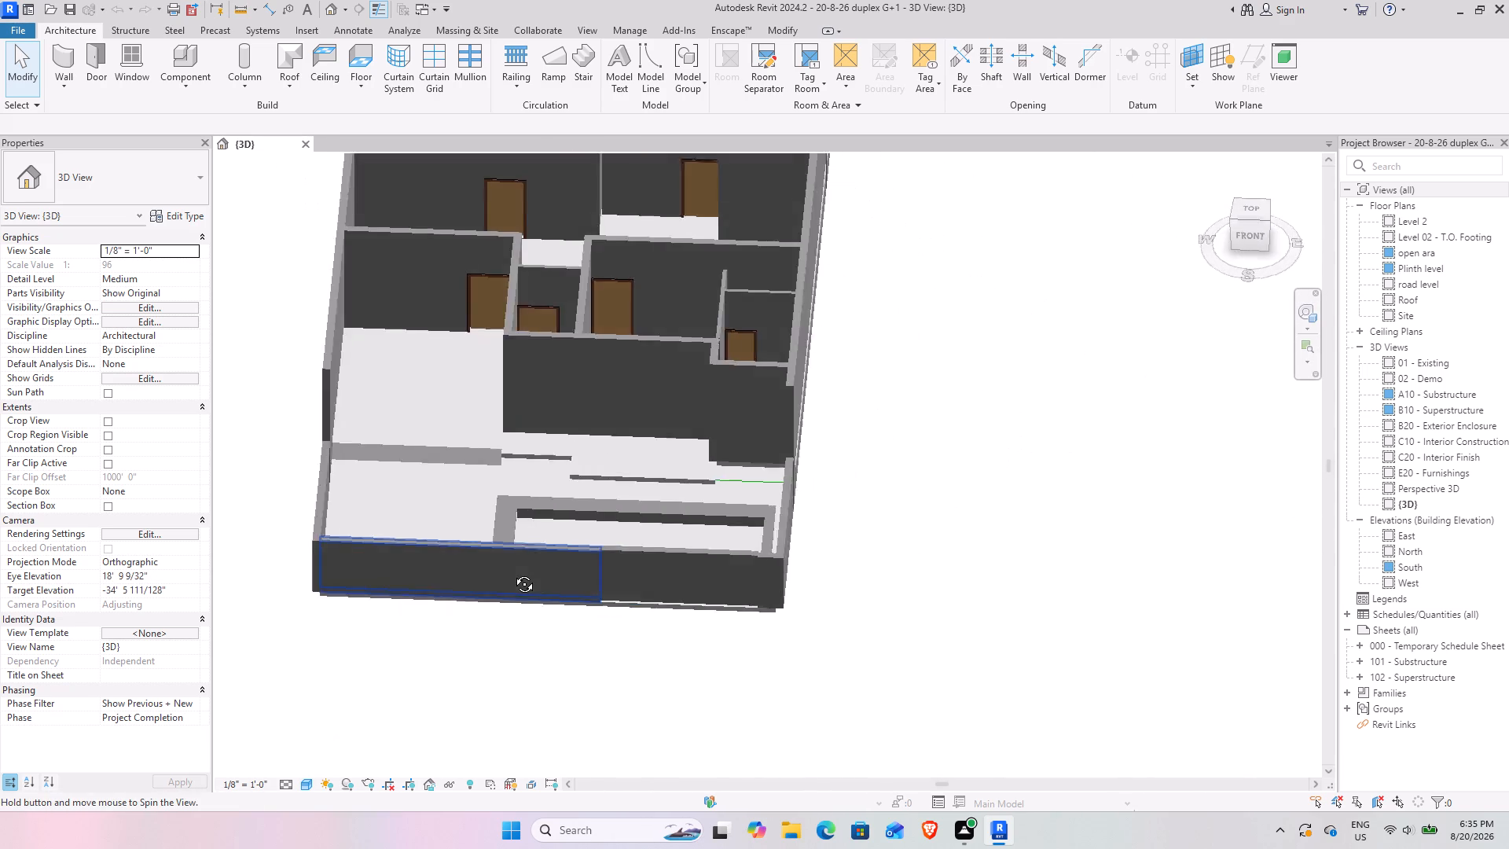
{"action": "middle_click_drag", "start_coordinate": [512, 572], "coordinate": [578, 634], "text": "shift"}
{"action": "middle_click_drag", "start_coordinate": [570, 634], "coordinate": [557, 622]}
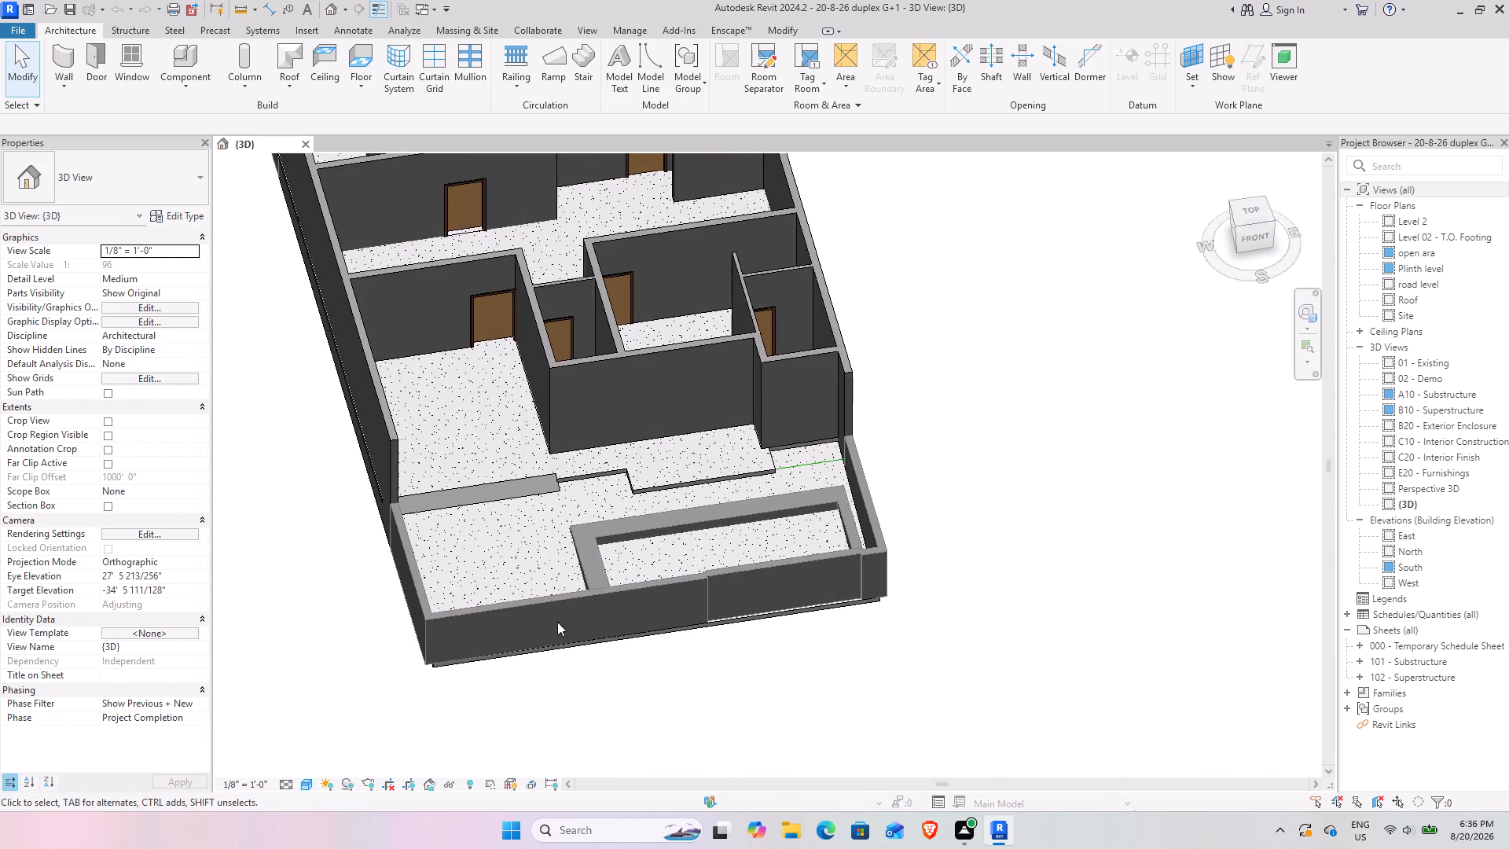
{"action": "scroll", "coordinate": [552, 475], "scroll_direction": "up", "scroll_amount": 6}
{"action": "scroll", "coordinate": [556, 535], "scroll_direction": "down", "scroll_amount": 3}
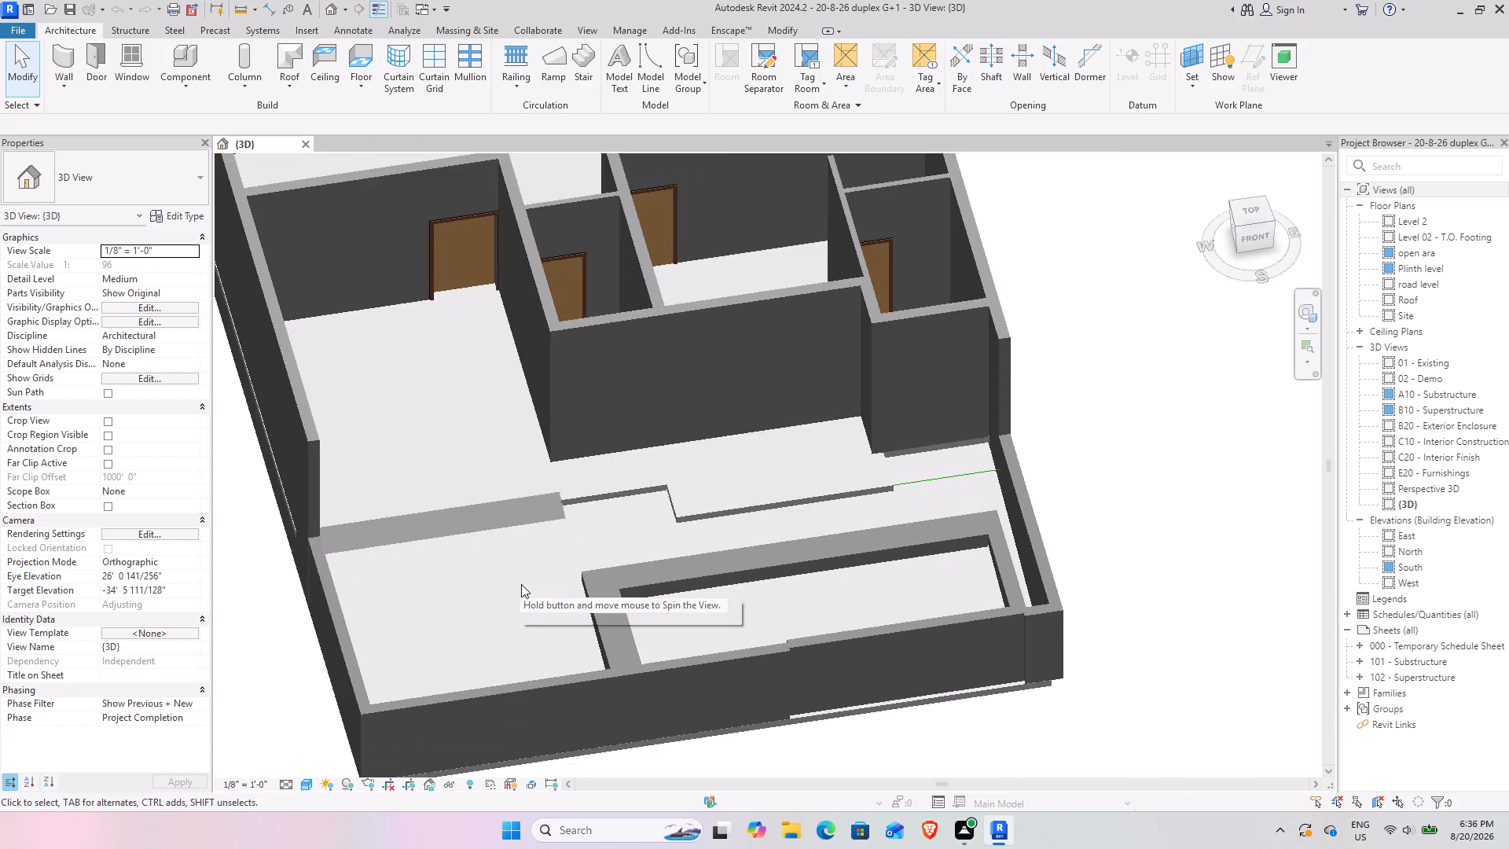
{"action": "middle_click_drag", "start_coordinate": [524, 581], "coordinate": [512, 560], "text": "shift"}
{"action": "scroll", "coordinate": [698, 472], "scroll_direction": "up", "scroll_amount": 3}
{"action": "scroll", "coordinate": [570, 553], "scroll_direction": "up", "scroll_amount": 1}
{"action": "middle_click_drag", "start_coordinate": [597, 549], "coordinate": [697, 498], "text": "shift"}
{"action": "middle_click_drag", "start_coordinate": [795, 483], "coordinate": [588, 499]}
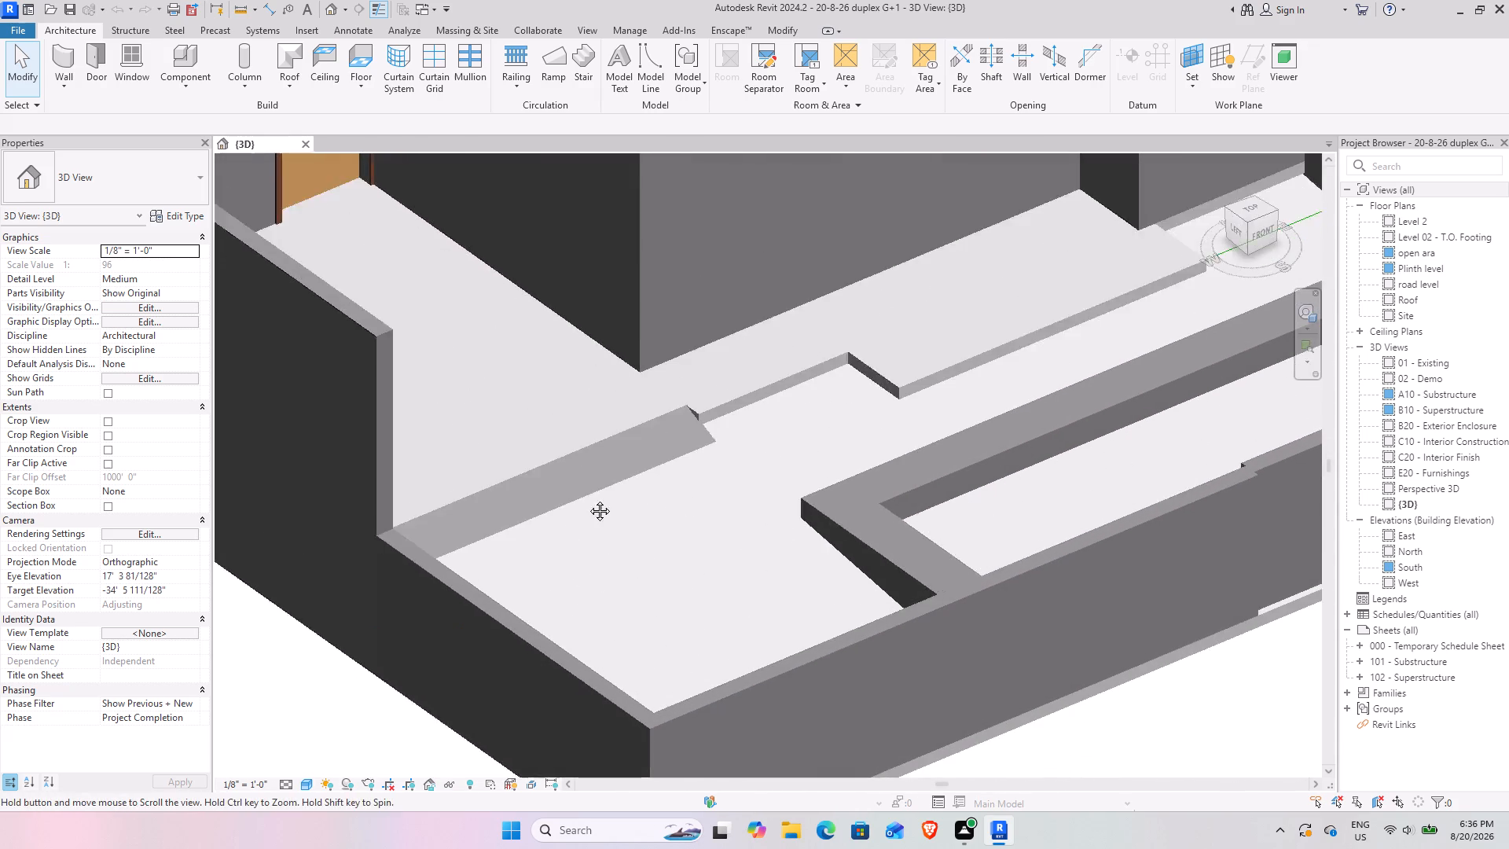
{"action": "middle_click_drag", "start_coordinate": [588, 499], "coordinate": [431, 552]}
{"action": "middle_click_drag", "start_coordinate": [721, 461], "coordinate": [754, 340], "text": "shift"}
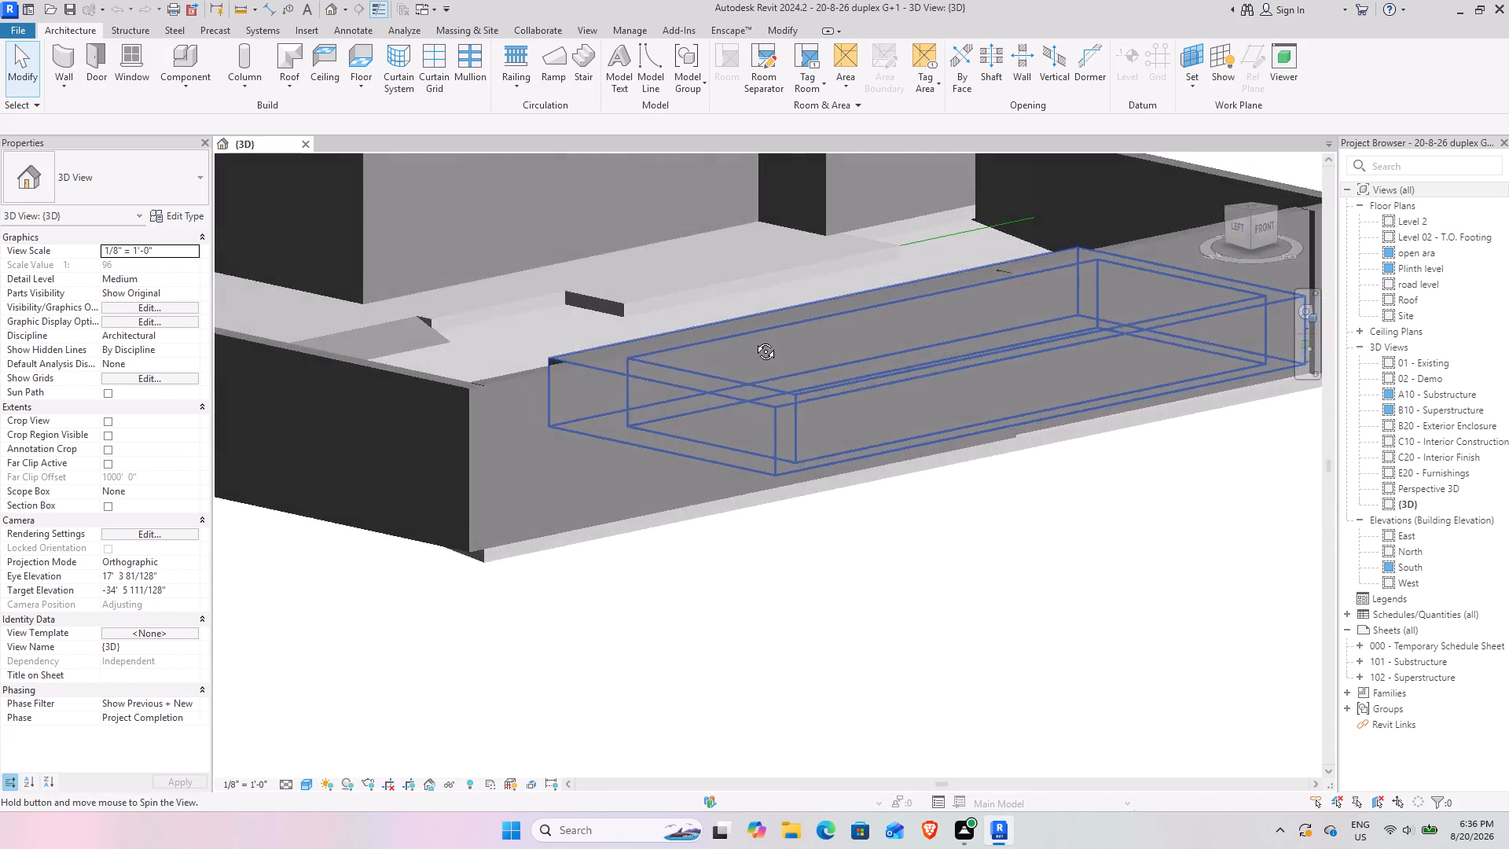
{"action": "middle_click_drag", "start_coordinate": [754, 340], "coordinate": [835, 352], "text": "shift"}
{"action": "scroll", "coordinate": [743, 255], "scroll_direction": "up", "scroll_amount": 4}
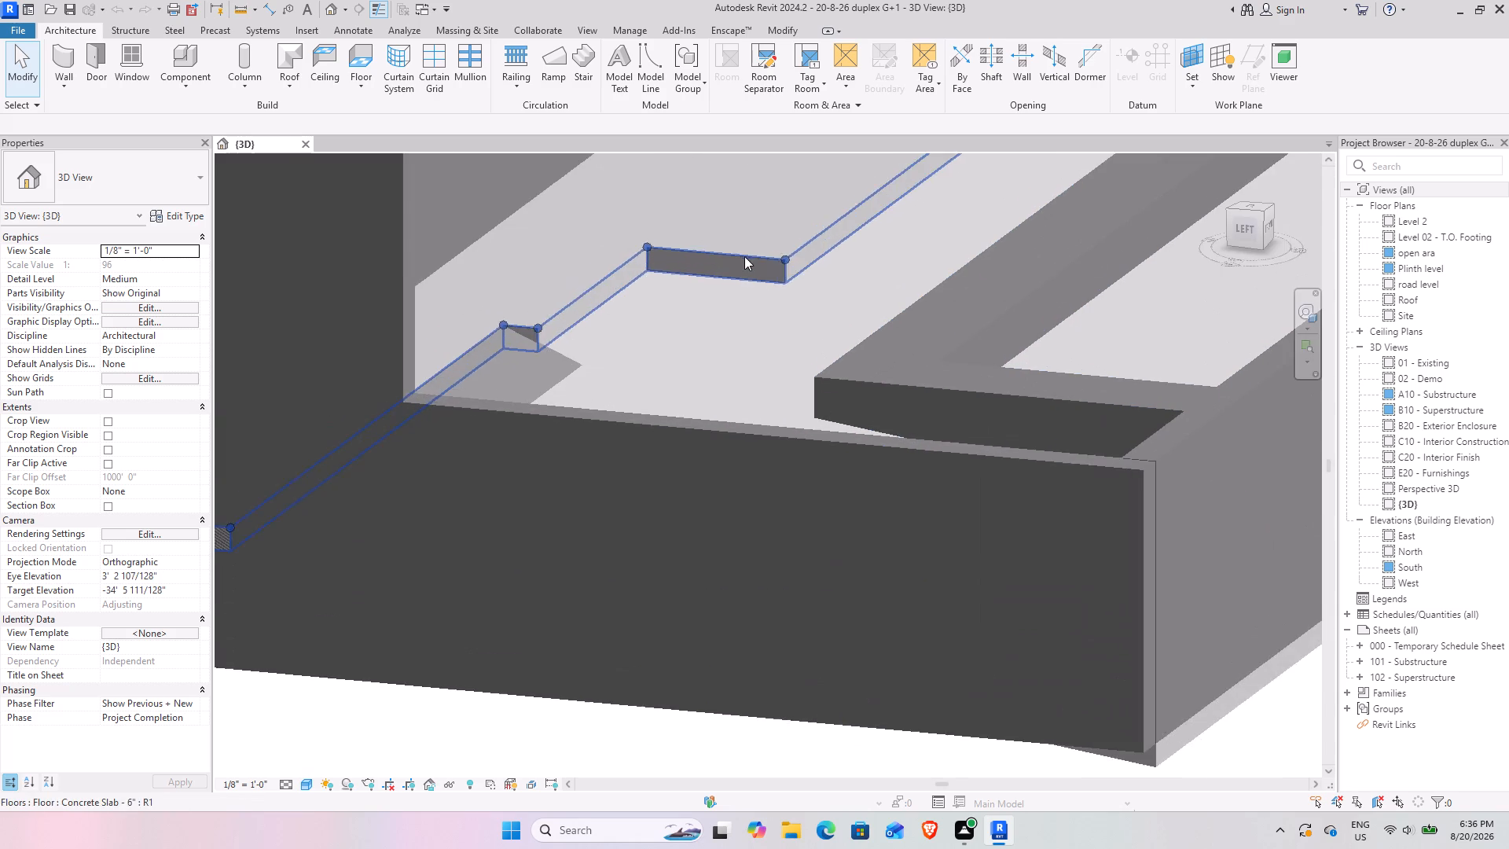
{"action": "middle_click_drag", "start_coordinate": [844, 316], "coordinate": [731, 471]}
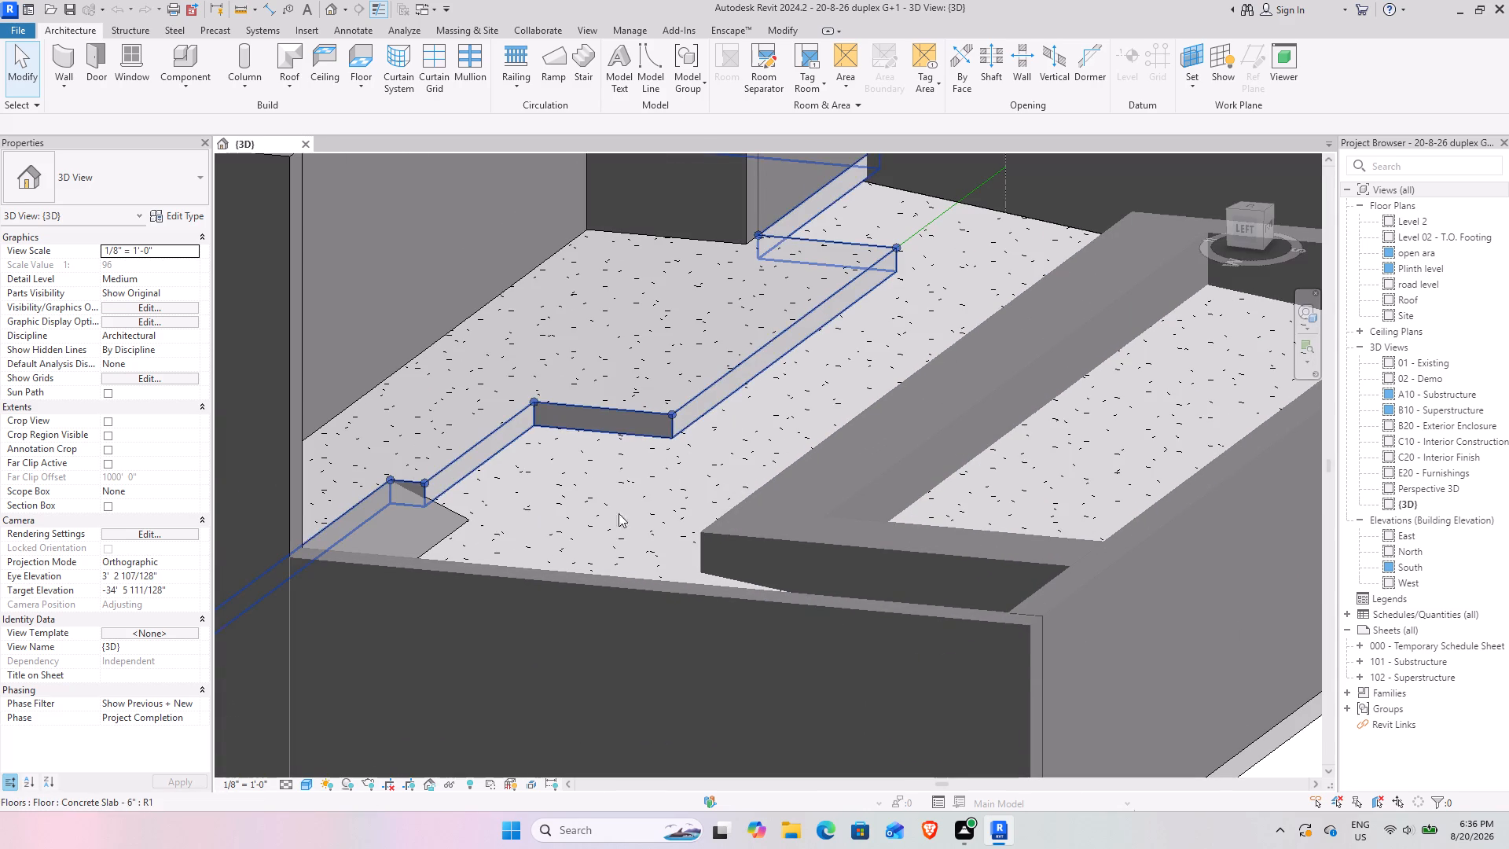
{"action": "scroll", "coordinate": [774, 357], "scroll_direction": "up", "scroll_amount": 4}
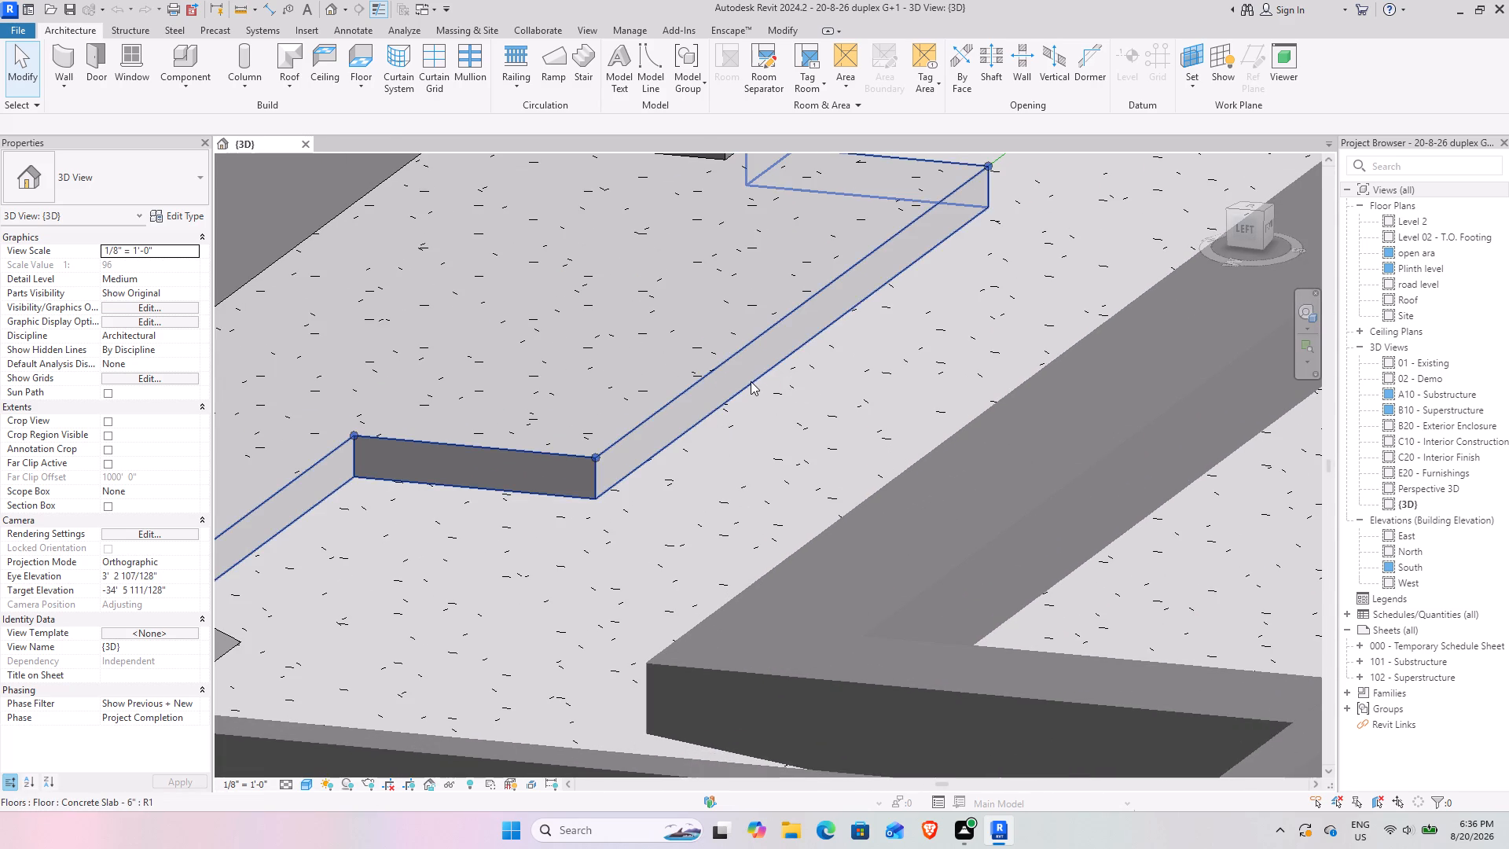
{"action": "scroll", "coordinate": [751, 381], "scroll_direction": "down", "scroll_amount": 6}
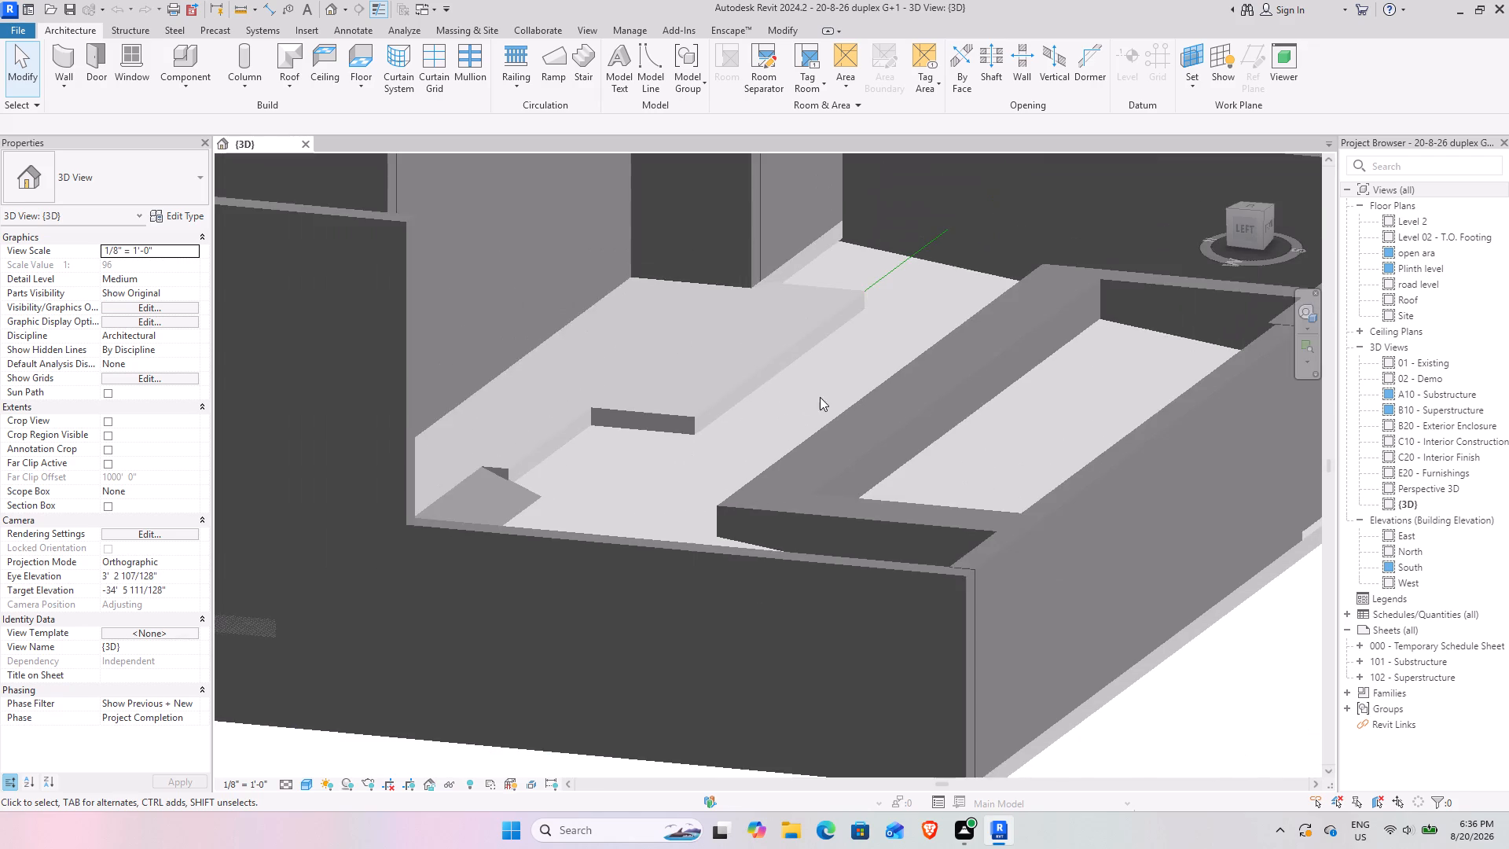
{"action": "middle_click_drag", "start_coordinate": [824, 397], "coordinate": [828, 546], "text": "shift"}
{"action": "middle_click_drag", "start_coordinate": [829, 538], "coordinate": [971, 408]}
{"action": "middle_click_drag", "start_coordinate": [971, 407], "coordinate": [954, 427], "text": "shift"}
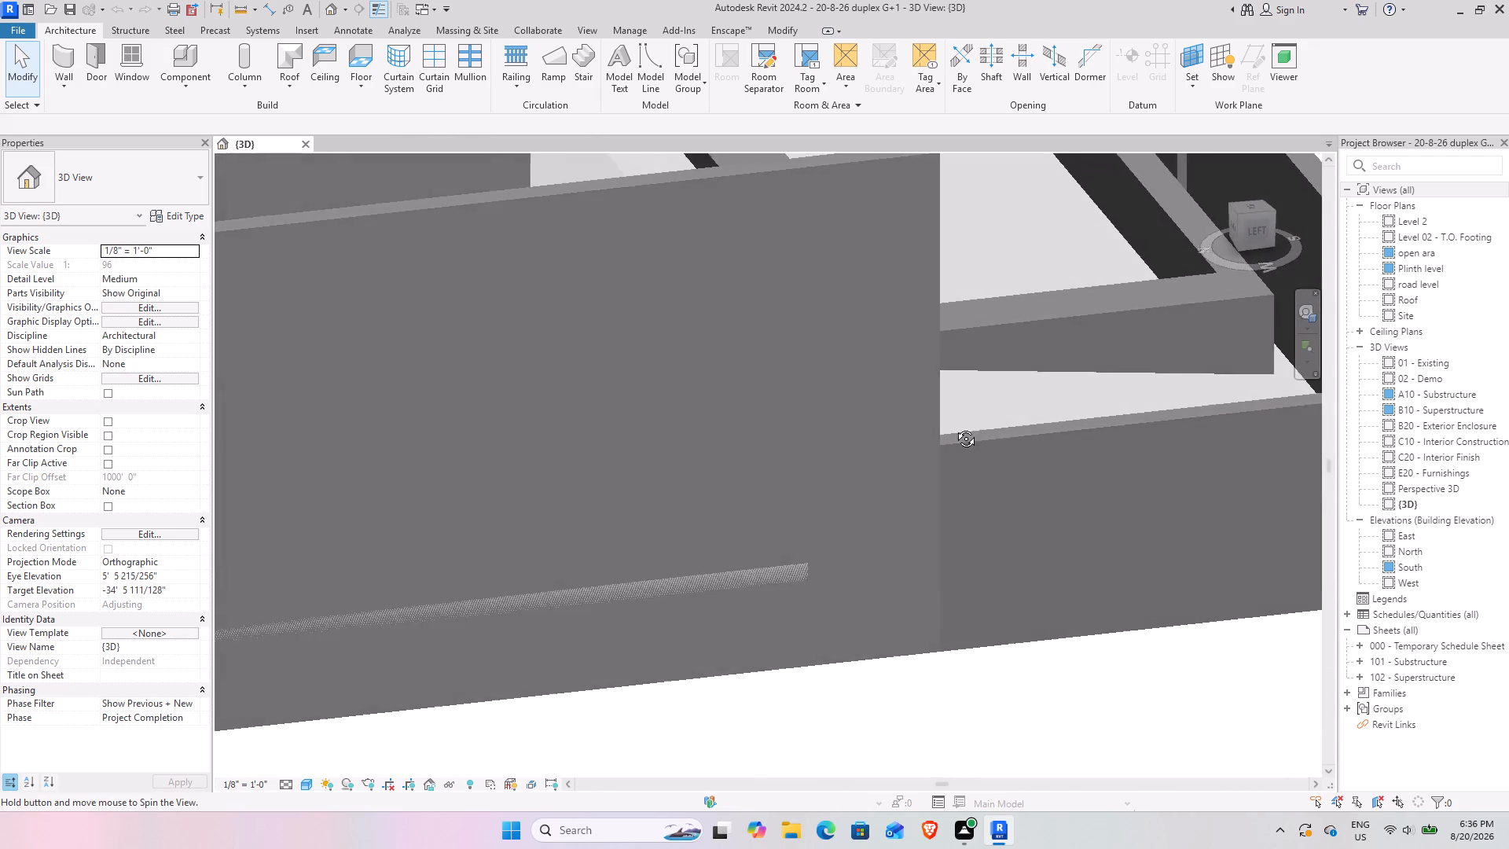
{"action": "middle_click_drag", "start_coordinate": [954, 427], "coordinate": [756, 410], "text": "shift"}
{"action": "scroll", "coordinate": [707, 440], "scroll_direction": "down", "scroll_amount": 4}
{"action": "middle_click_drag", "start_coordinate": [715, 457], "coordinate": [721, 572], "text": "shift"}
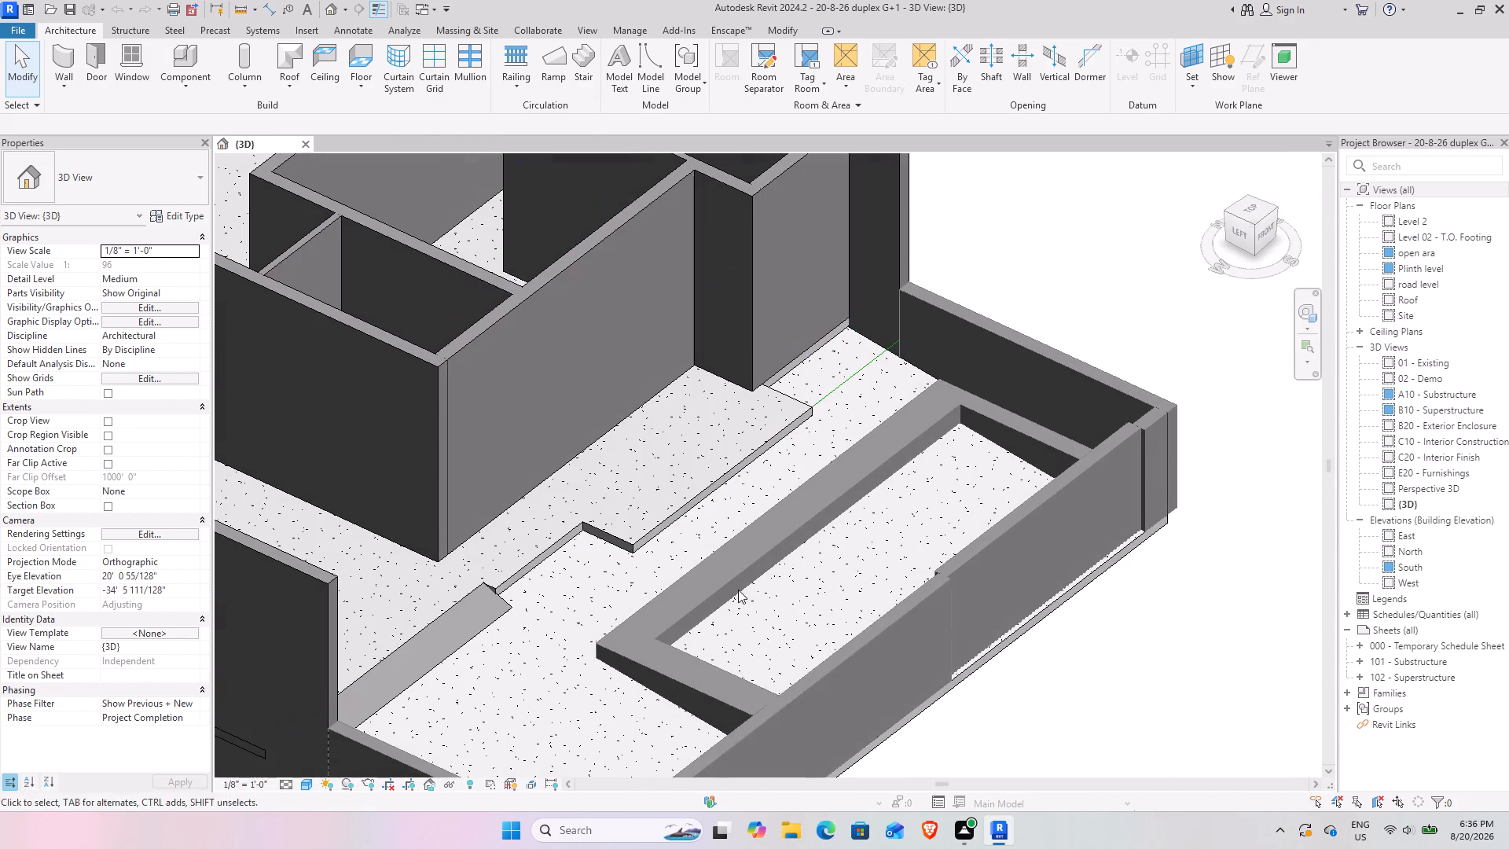
{"action": "middle_click_drag", "start_coordinate": [766, 597], "coordinate": [617, 663]}
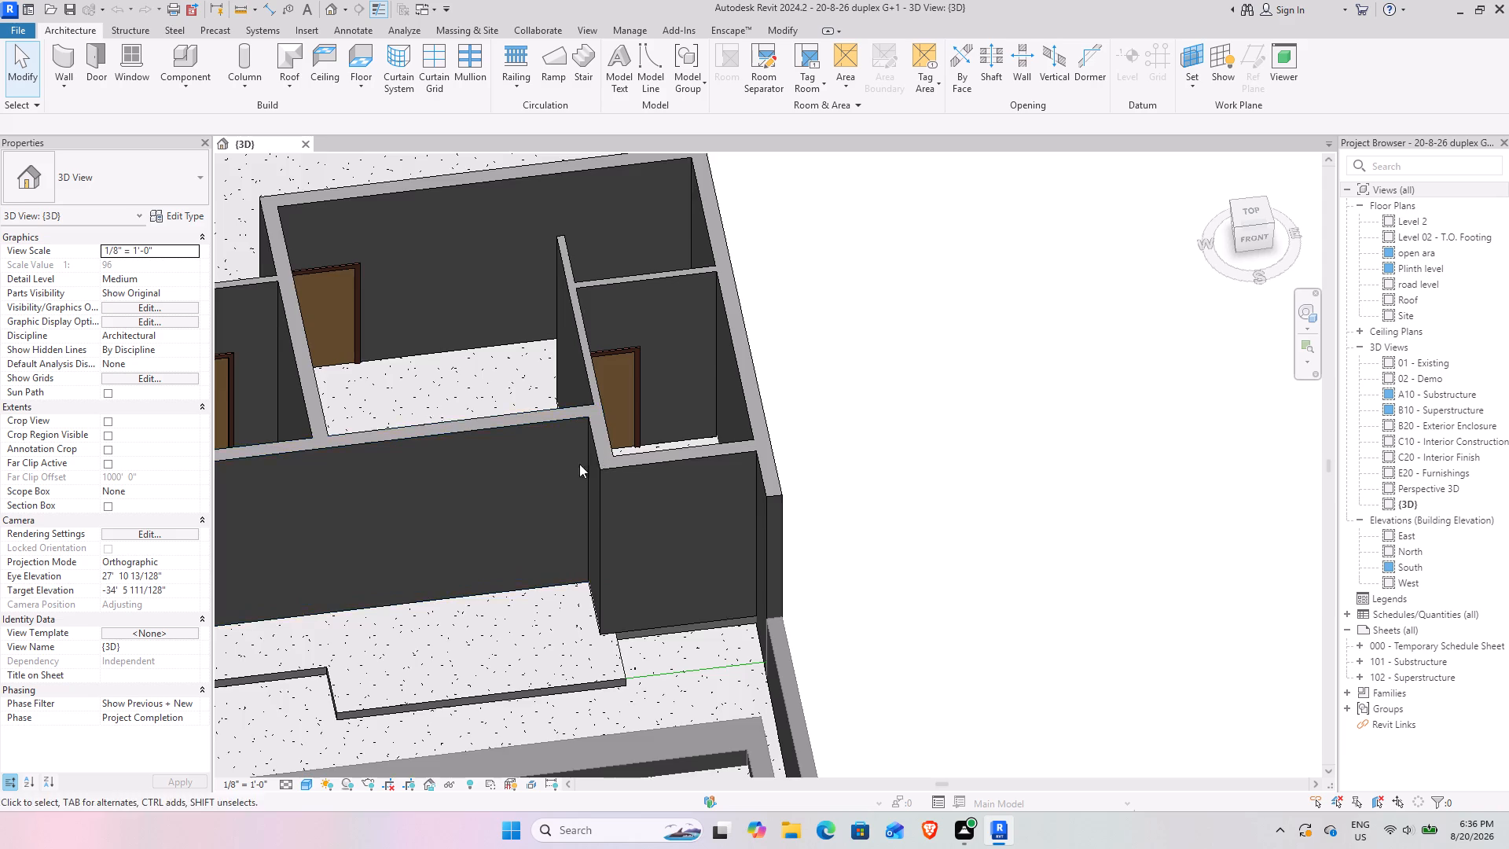
{"action": "middle_click_drag", "start_coordinate": [586, 454], "coordinate": [719, 239]}
{"action": "middle_click_drag", "start_coordinate": [674, 457], "coordinate": [672, 581]}
{"action": "middle_click_drag", "start_coordinate": [660, 584], "coordinate": [713, 376]}
{"action": "middle_click_drag", "start_coordinate": [716, 401], "coordinate": [724, 478], "text": "shift"}
{"action": "scroll", "coordinate": [742, 476], "scroll_direction": "up", "scroll_amount": 1}
{"action": "middle_click_drag", "start_coordinate": [729, 504], "coordinate": [718, 497], "text": "shift"}
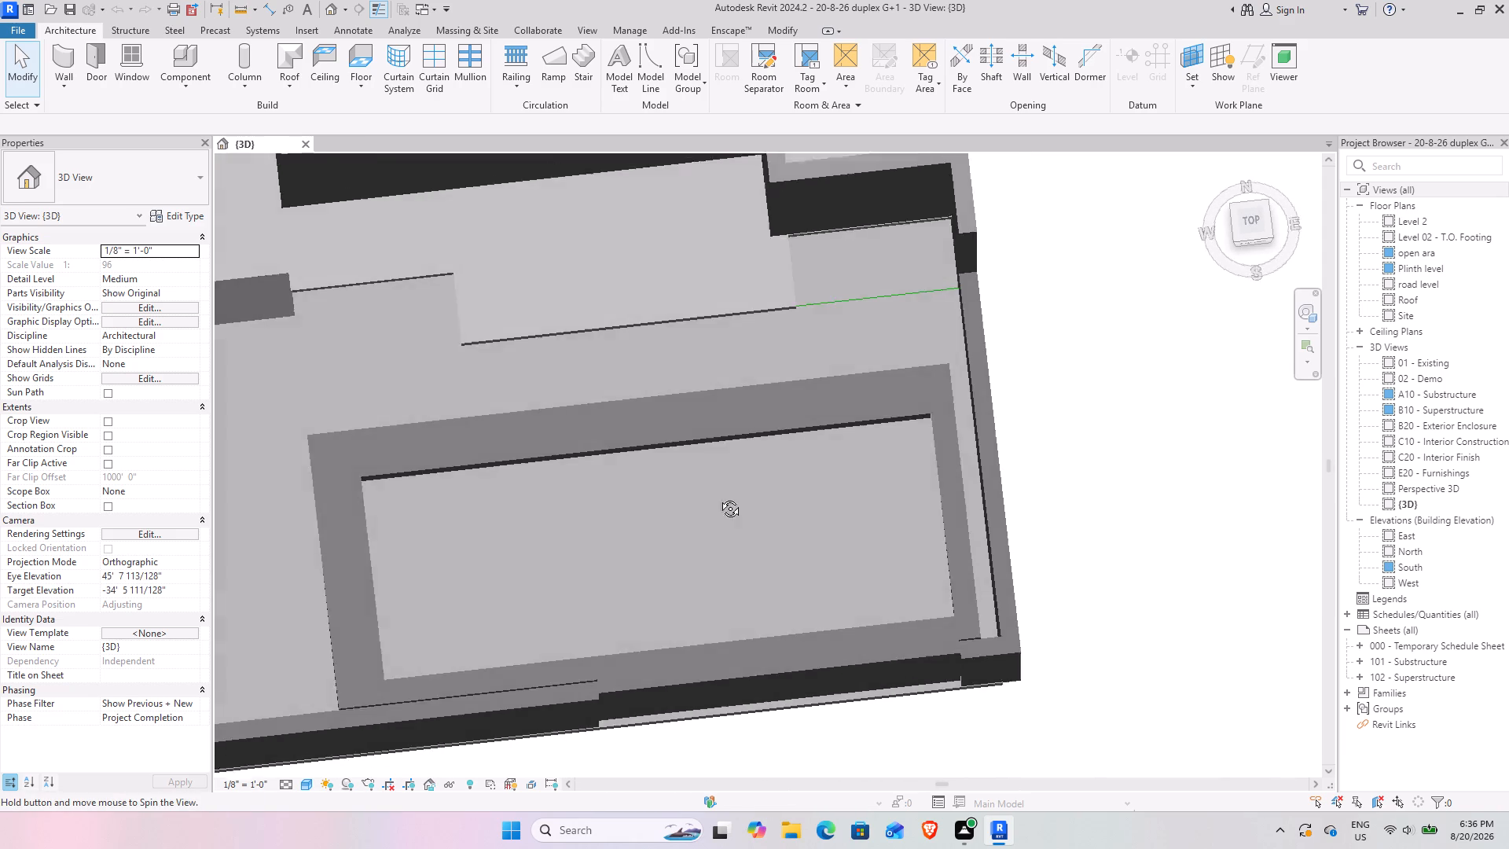
{"action": "middle_click_drag", "start_coordinate": [718, 497], "coordinate": [725, 497], "text": "shift"}
{"action": "middle_click_drag", "start_coordinate": [731, 493], "coordinate": [894, 479]}
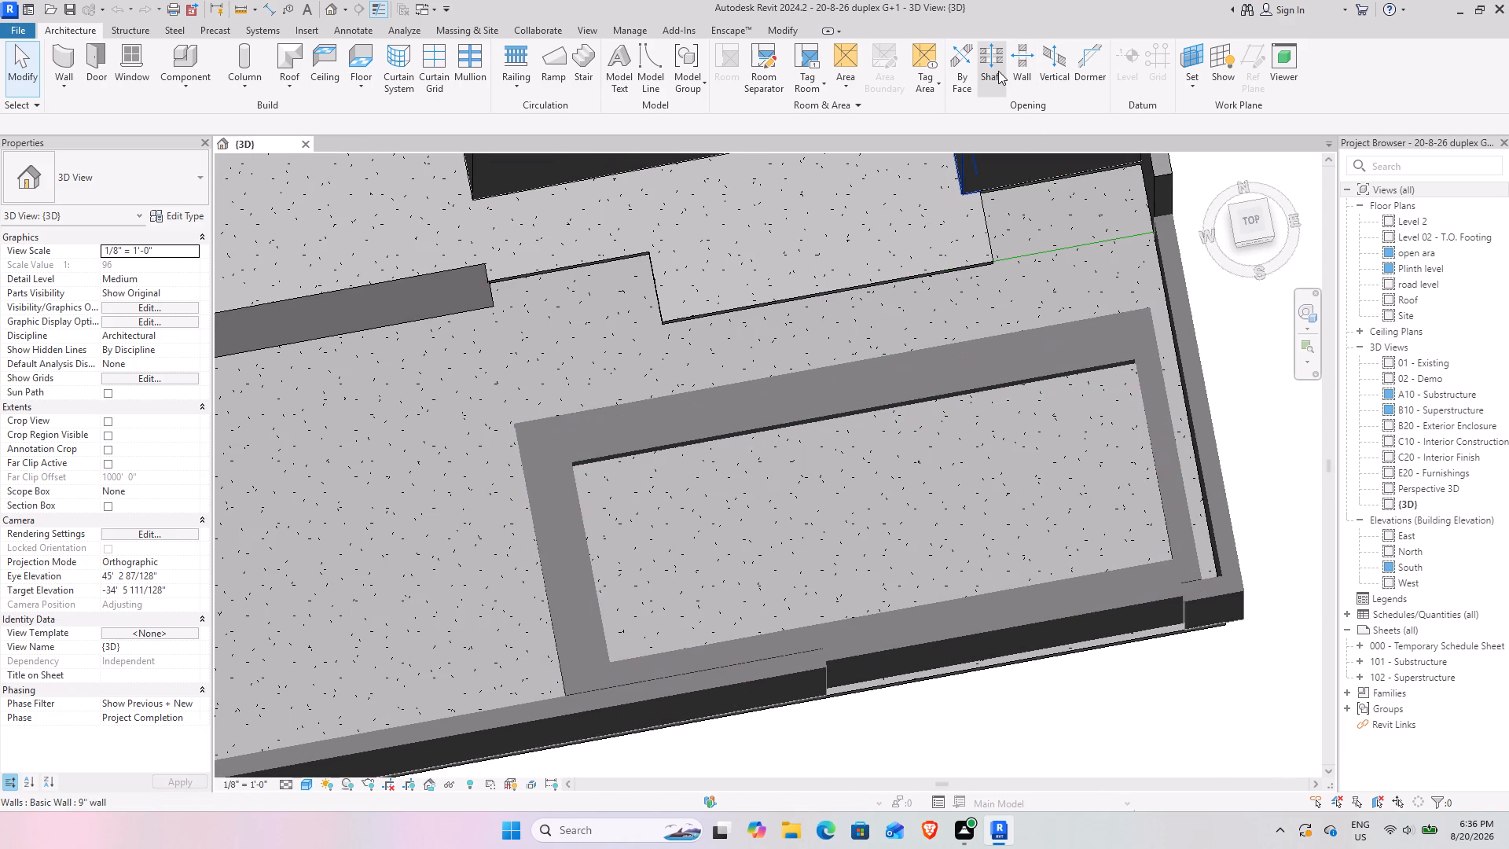
On the Plinth level plan, create a rectangular shaft opening about 23'-8" by 8'-7" along the inner edge of the front yard's raised border.
{"action": "left_click", "coordinate": [998, 71]}
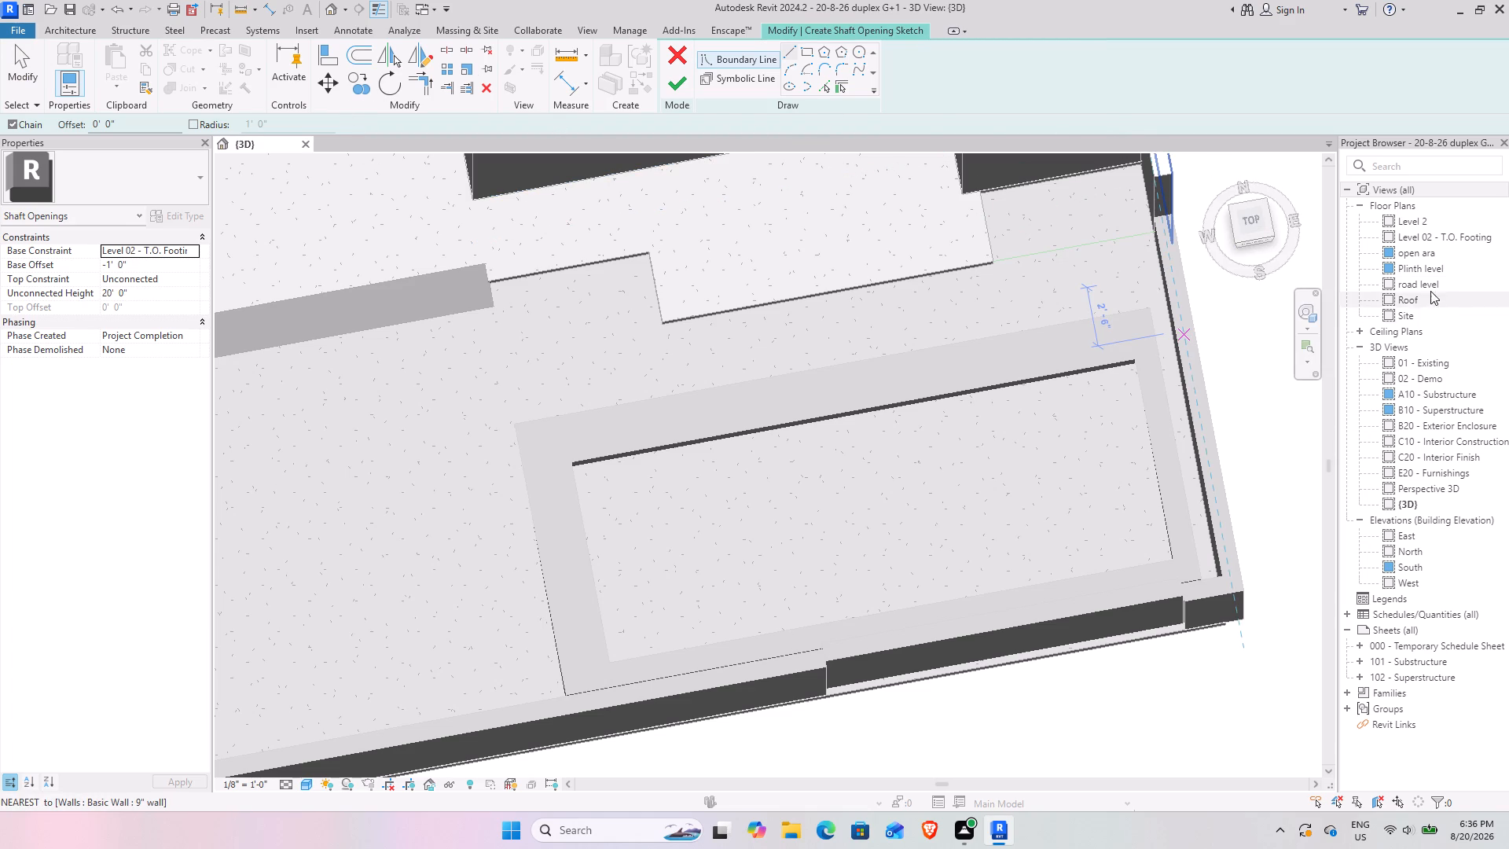
{"action": "double_click", "coordinate": [1434, 269]}
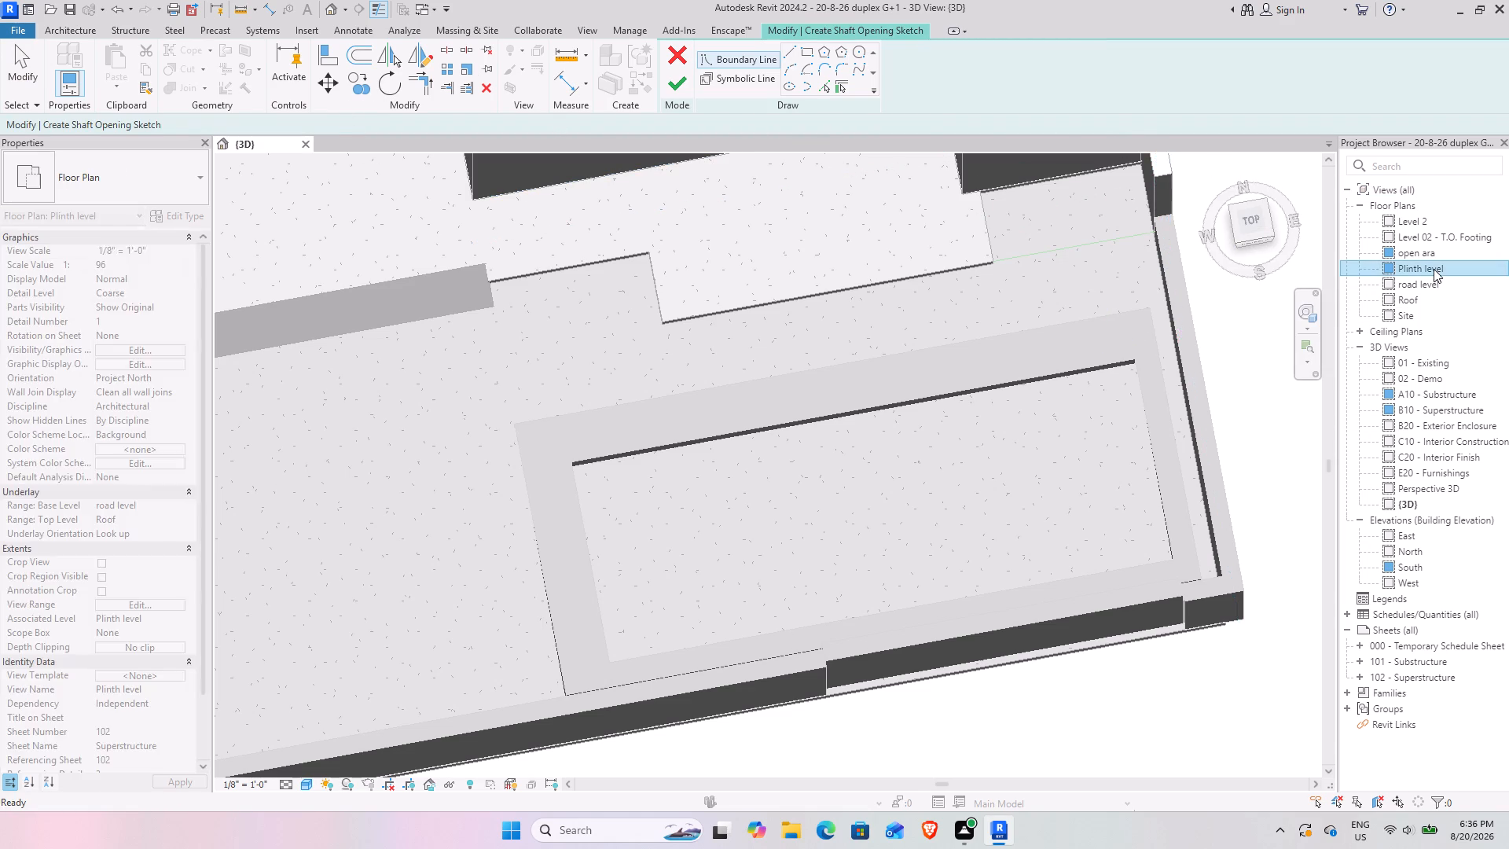
{"action": "scroll", "coordinate": [770, 576], "scroll_direction": "up", "scroll_amount": 10}
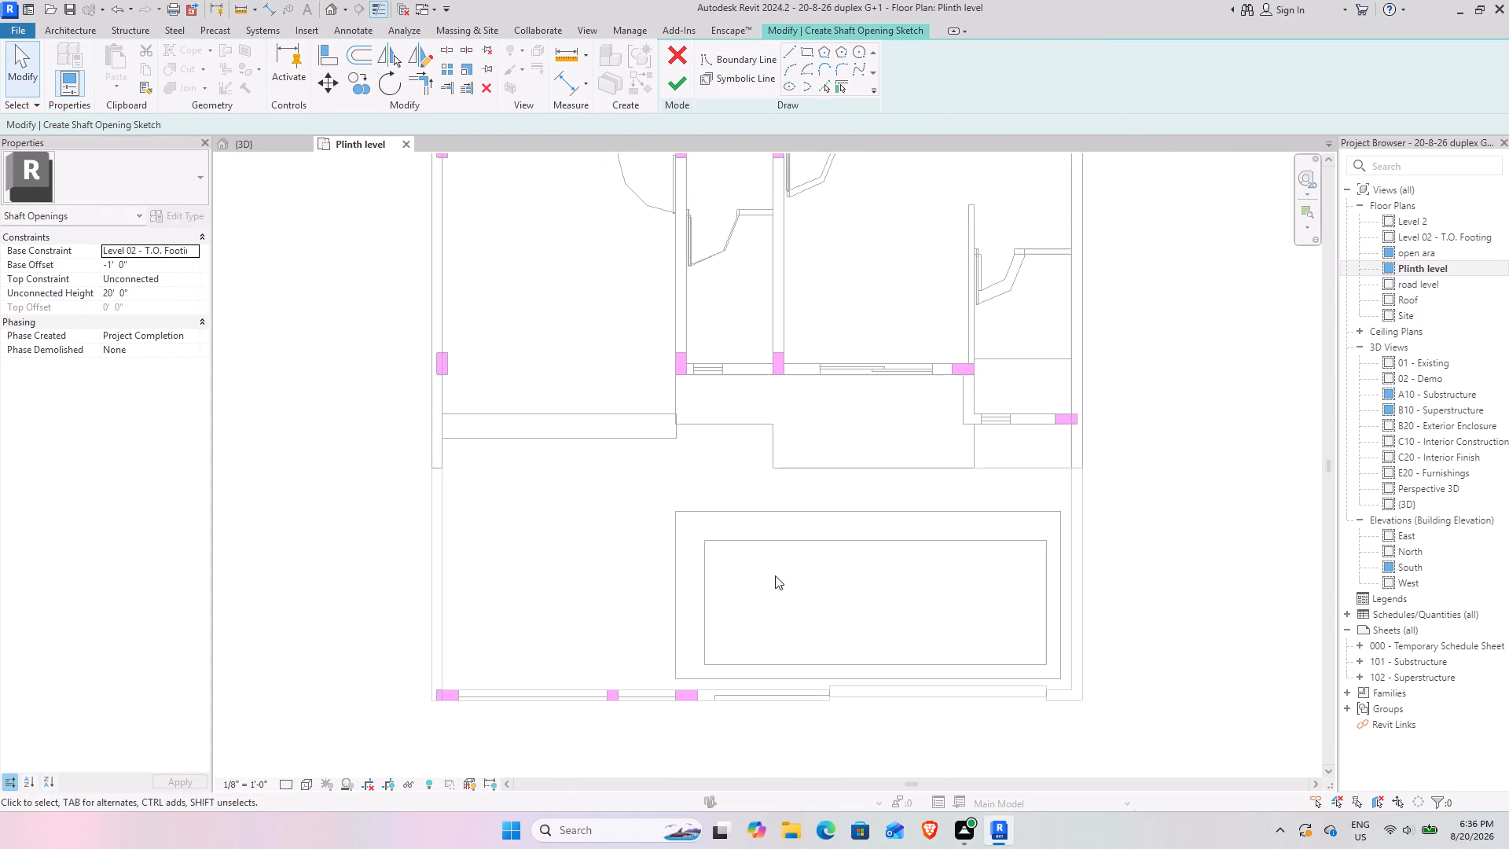
{"action": "left_click", "coordinate": [817, 50]}
{"action": "left_click", "coordinate": [809, 48]}
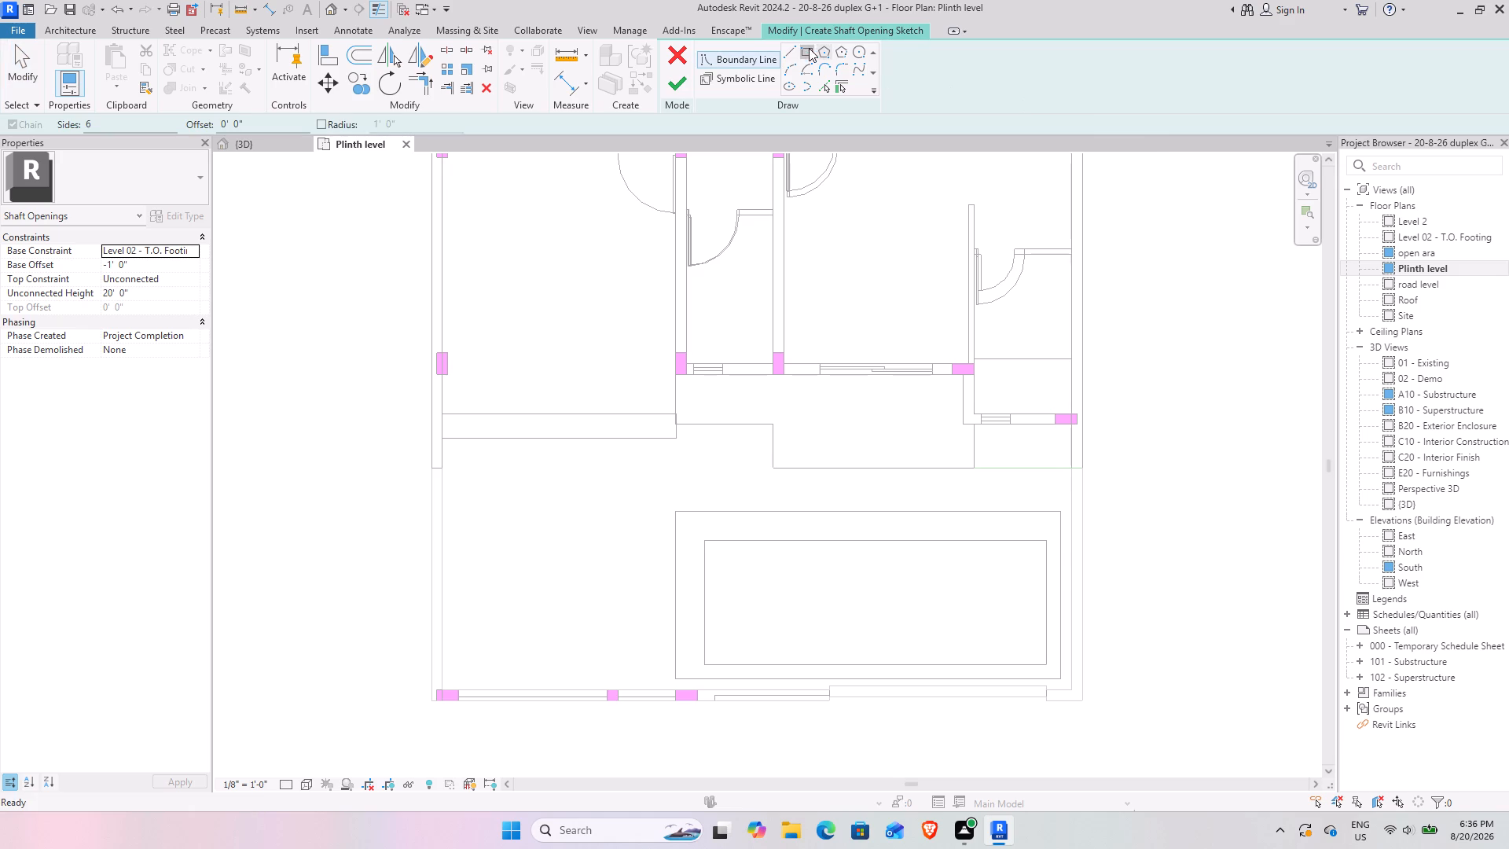
{"action": "left_click_drag", "start_coordinate": [702, 539], "coordinate": [714, 549]}
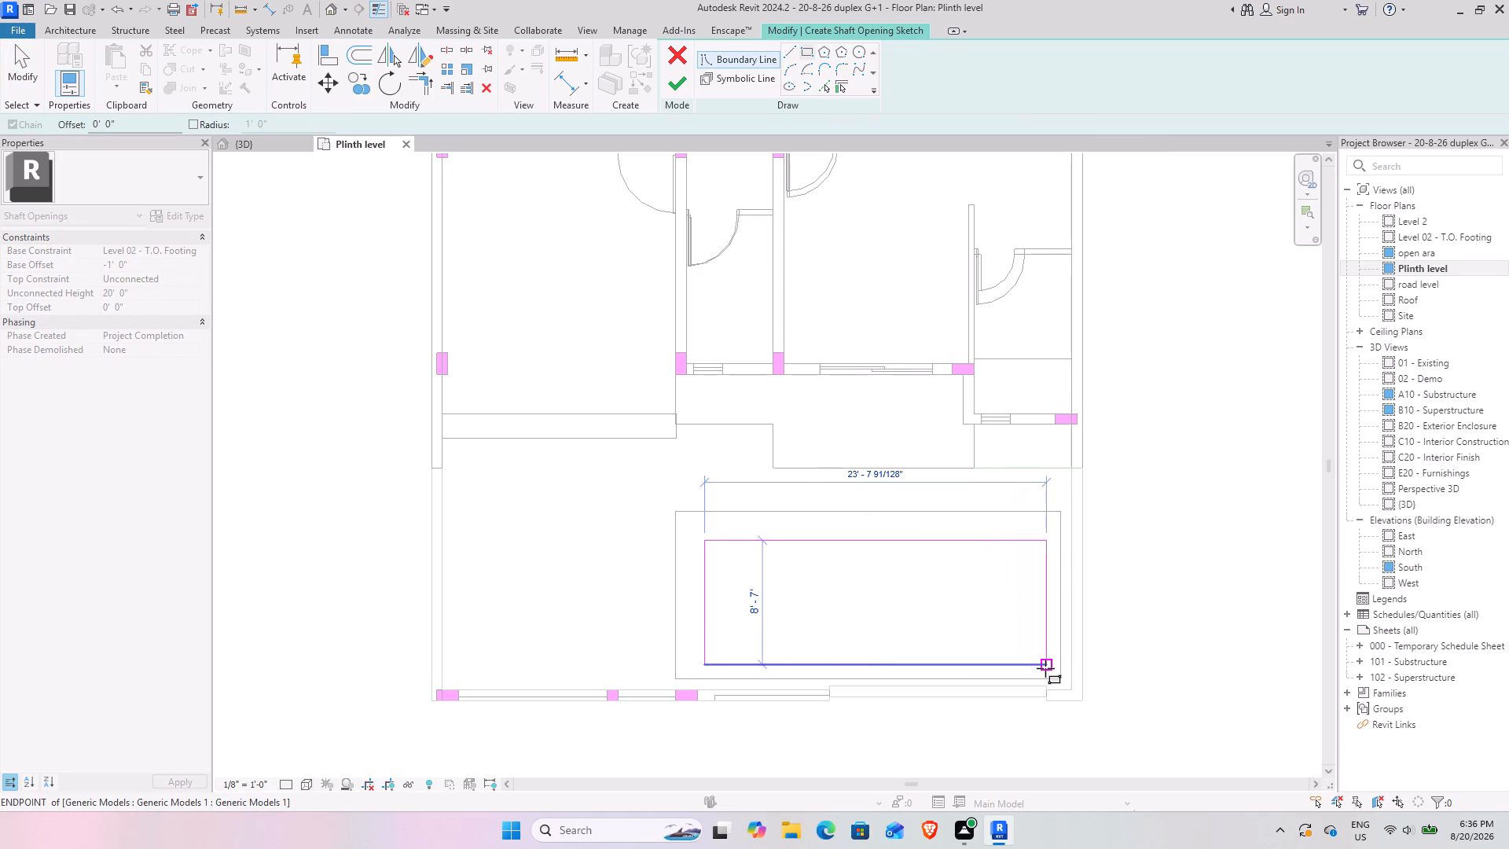
{"action": "left_click", "coordinate": [1045, 668]}
{"action": "left_click", "coordinate": [682, 86]}
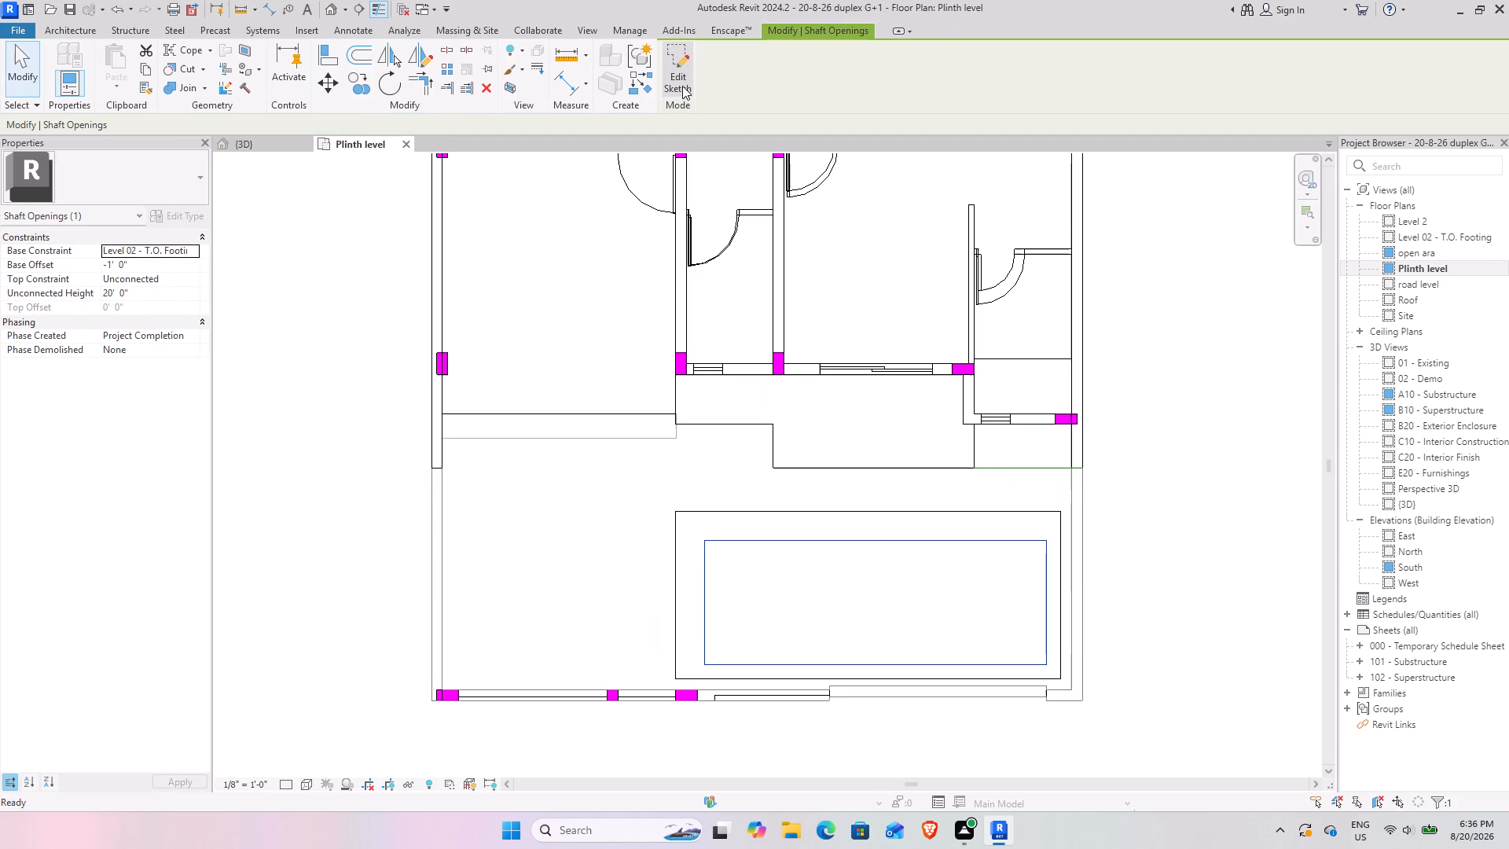
Return to the 3D view and inspect the new shaft opening and the surrounding front yard walls and slabs from several angles.
{"action": "left_click", "coordinate": [271, 149]}
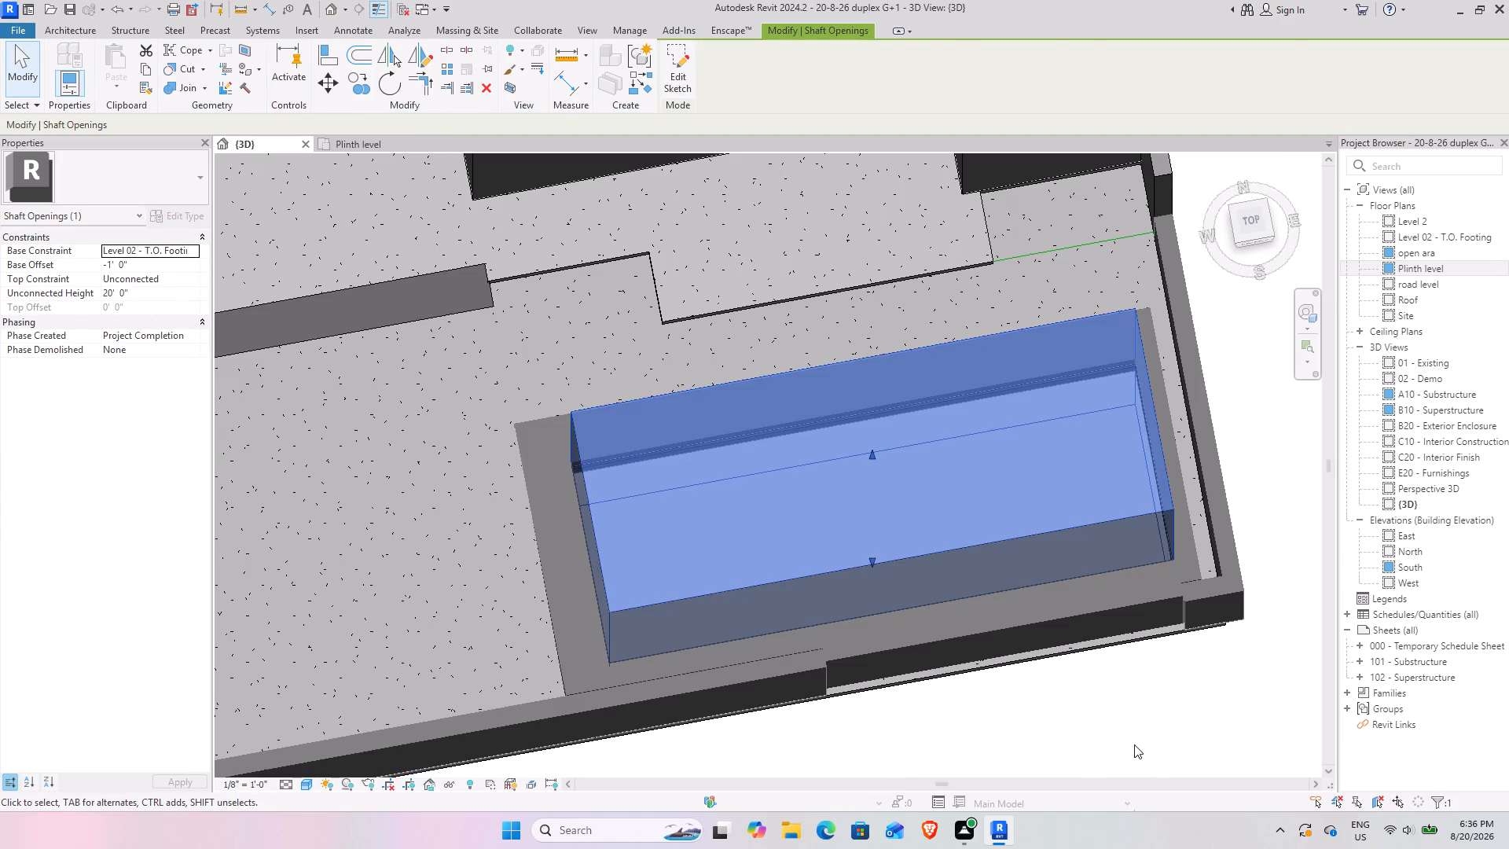
{"action": "left_click", "coordinate": [1134, 744]}
{"action": "middle_click_drag", "start_coordinate": [901, 623], "coordinate": [978, 415]}
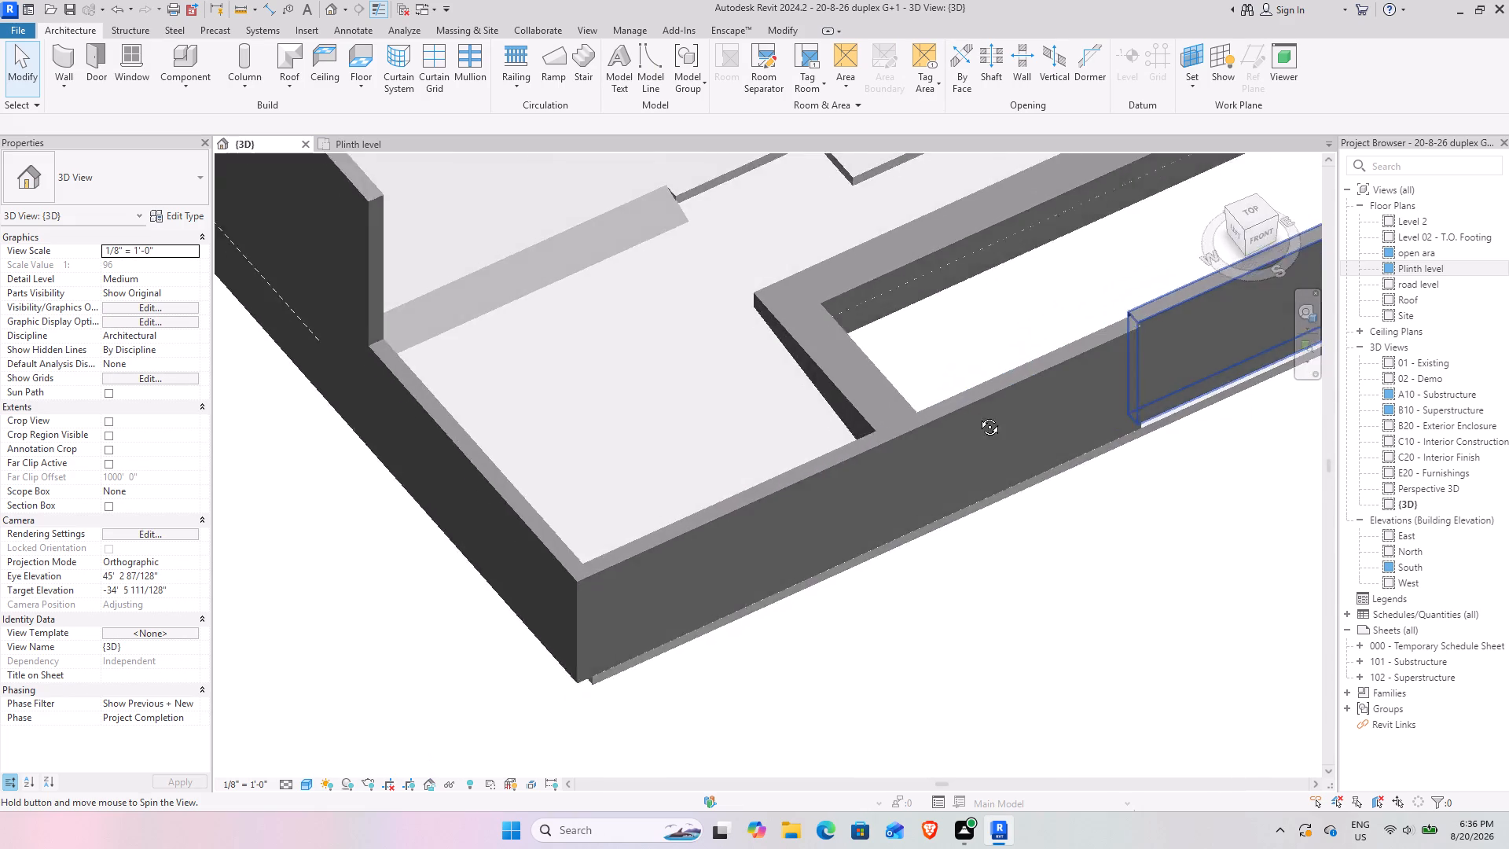
{"action": "middle_click_drag", "start_coordinate": [978, 415], "coordinate": [980, 384]}
{"action": "scroll", "coordinate": [982, 384], "scroll_direction": "down", "scroll_amount": 4}
{"action": "middle_click_drag", "start_coordinate": [1013, 448], "coordinate": [886, 391], "text": "shift"}
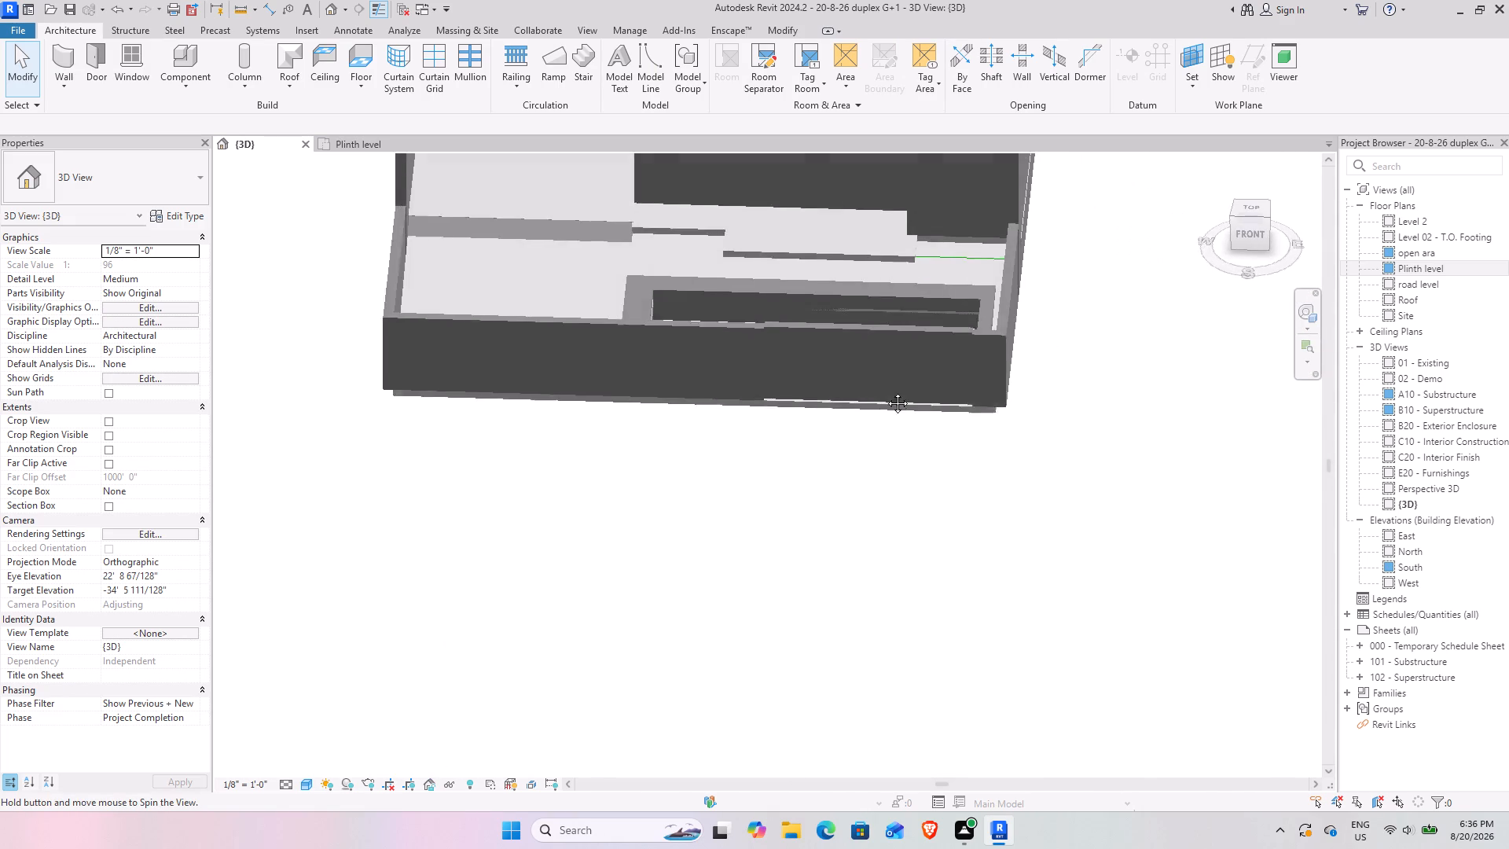
{"action": "middle_click_drag", "start_coordinate": [886, 391], "coordinate": [942, 456], "text": "shift"}
{"action": "scroll", "coordinate": [818, 384], "scroll_direction": "up", "scroll_amount": 4}
{"action": "middle_click_drag", "start_coordinate": [684, 504], "coordinate": [699, 504]}
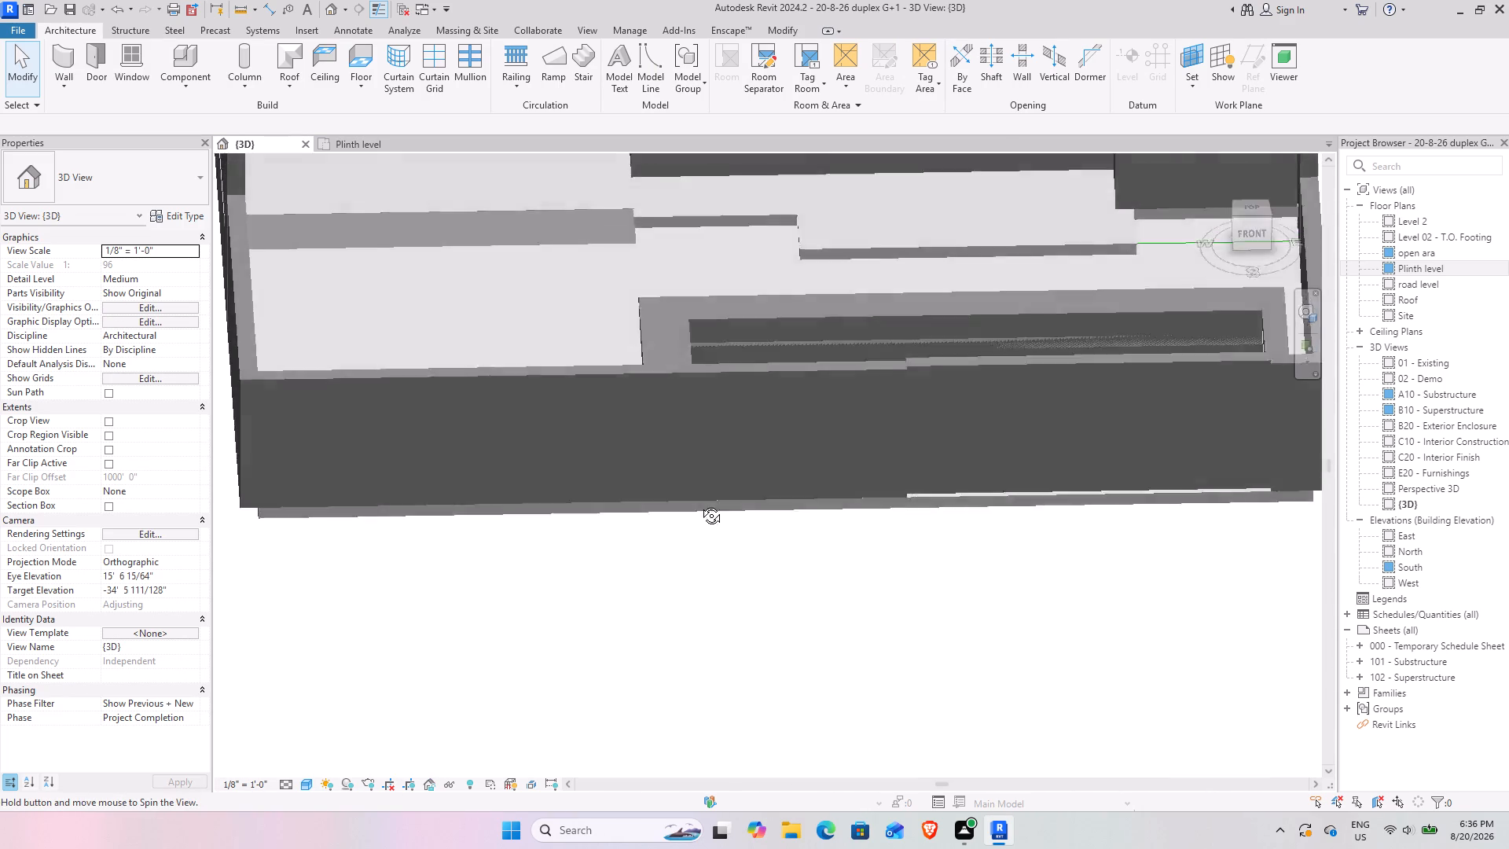
{"action": "middle_click_drag", "start_coordinate": [699, 504], "coordinate": [624, 585]}
{"action": "middle_click_drag", "start_coordinate": [558, 568], "coordinate": [498, 542]}
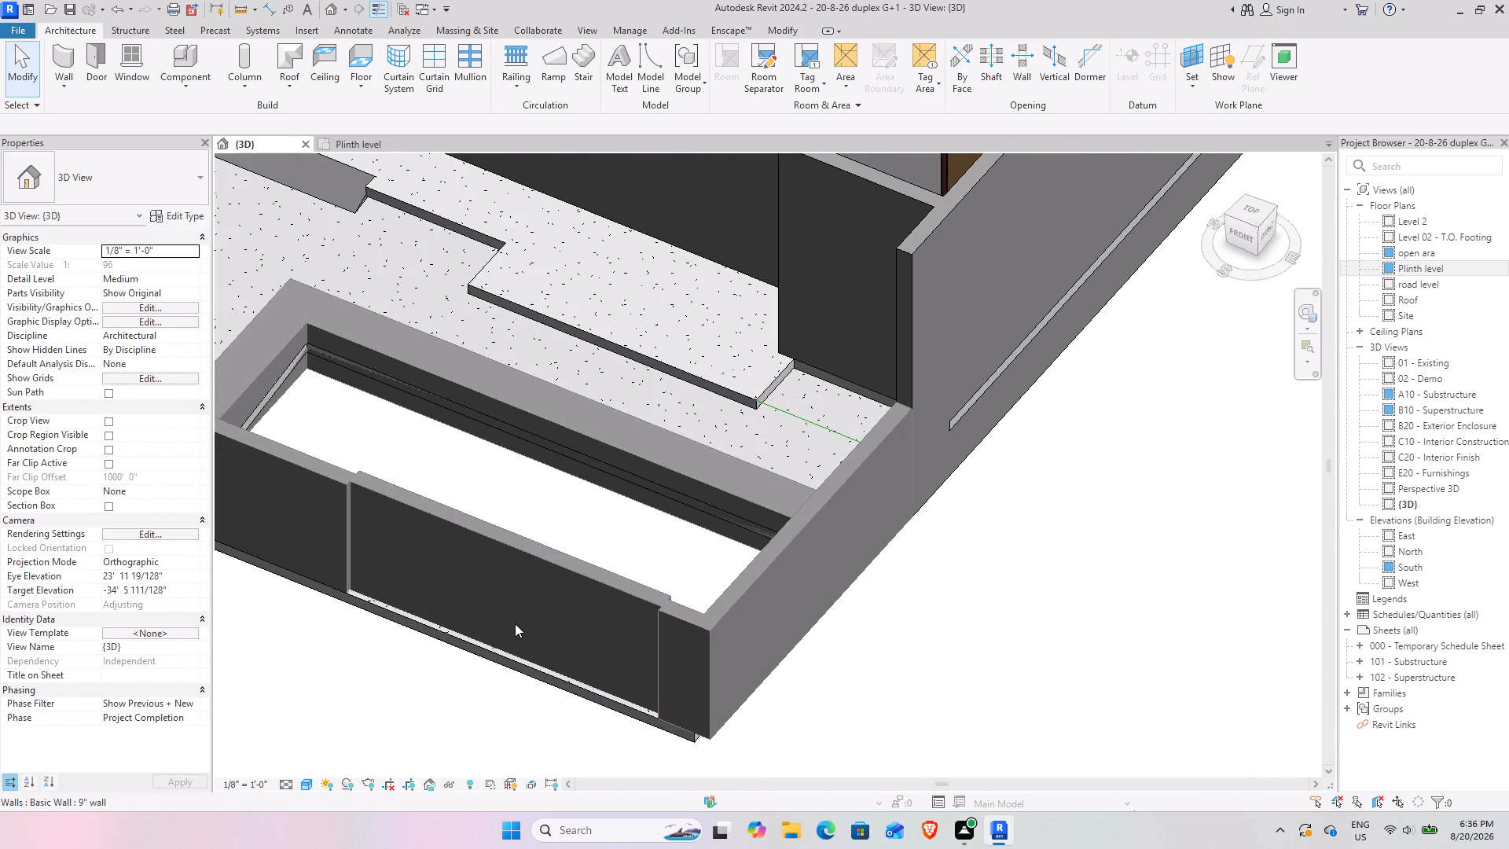
{"action": "middle_click_drag", "start_coordinate": [515, 622], "coordinate": [914, 516]}
{"action": "middle_click_drag", "start_coordinate": [698, 533], "coordinate": [771, 483]}
{"action": "scroll", "coordinate": [934, 462], "scroll_direction": "down", "scroll_amount": 3}
{"action": "middle_click_drag", "start_coordinate": [1012, 458], "coordinate": [600, 535]}
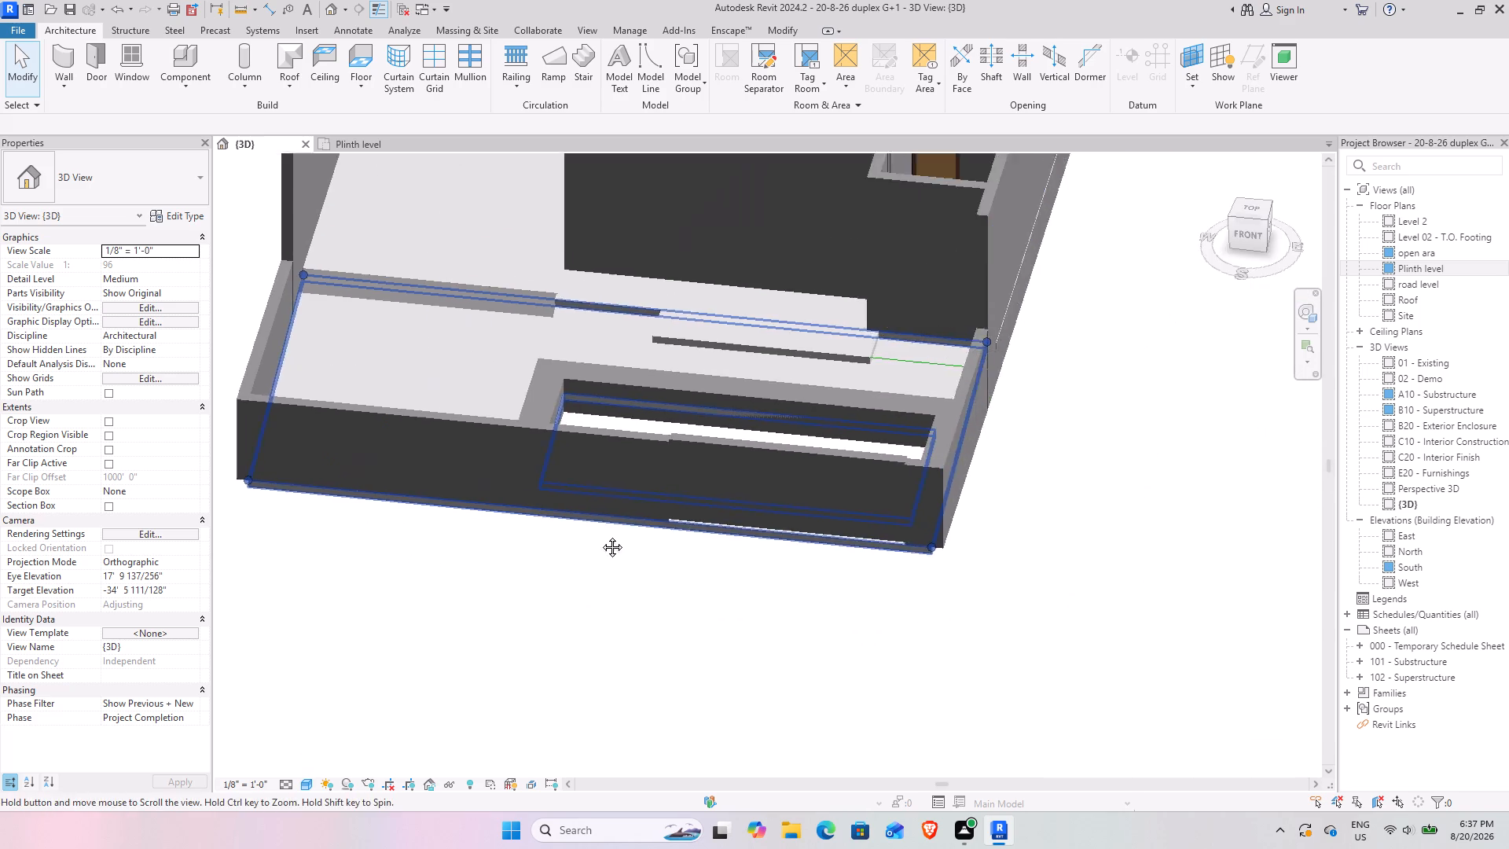
{"action": "middle_click_drag", "start_coordinate": [600, 535], "coordinate": [575, 542]}
{"action": "middle_click_drag", "start_coordinate": [555, 545], "coordinate": [650, 630], "text": "shift"}
{"action": "middle_click_drag", "start_coordinate": [841, 586], "coordinate": [649, 634]}
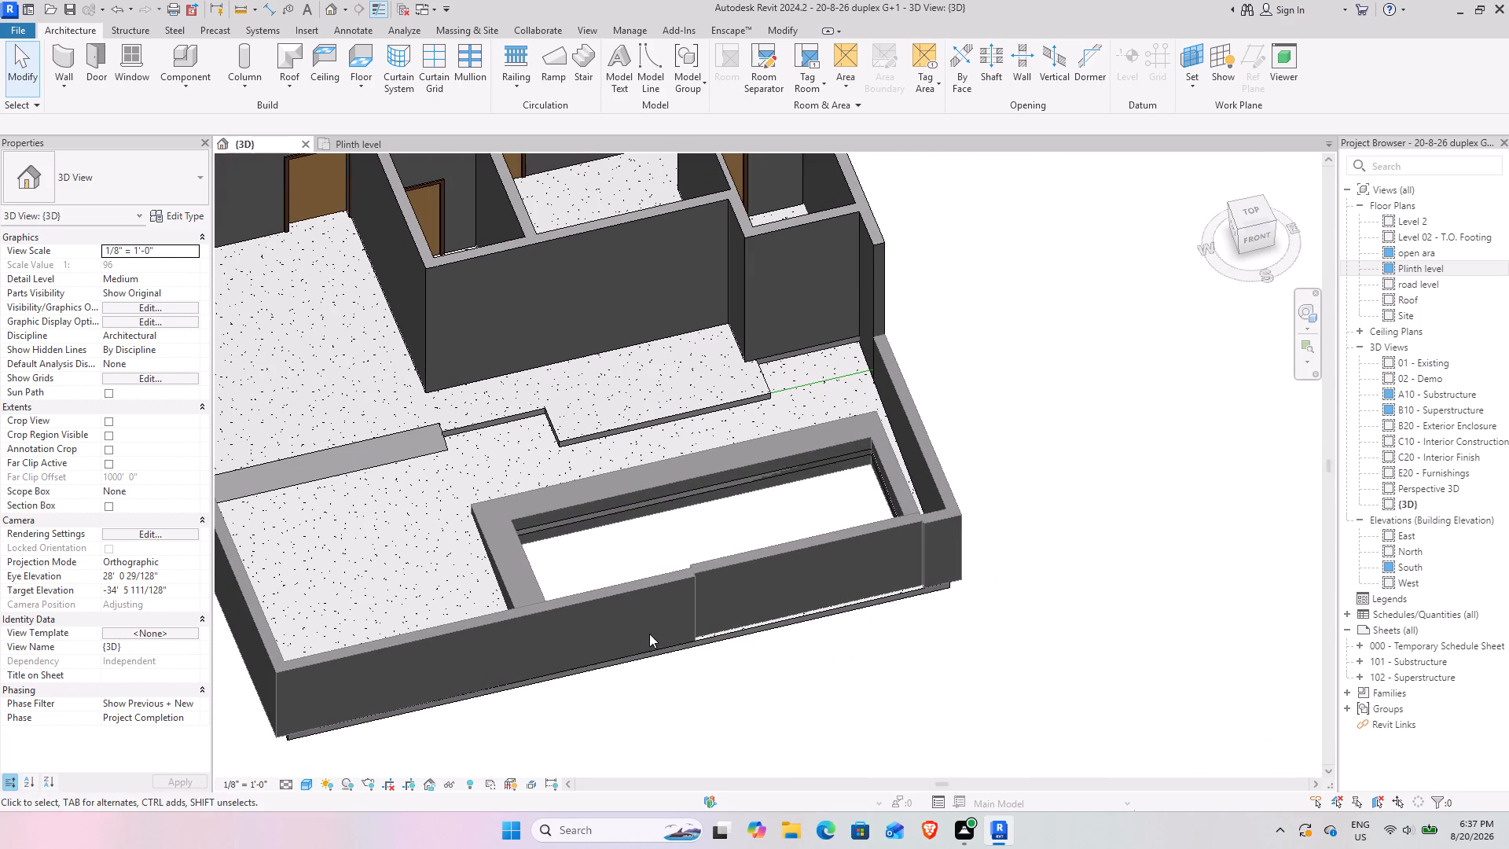
{"action": "scroll", "coordinate": [602, 538], "scroll_direction": "down", "scroll_amount": 2}
{"action": "middle_click_drag", "start_coordinate": [576, 576], "coordinate": [665, 466], "text": "shift"}
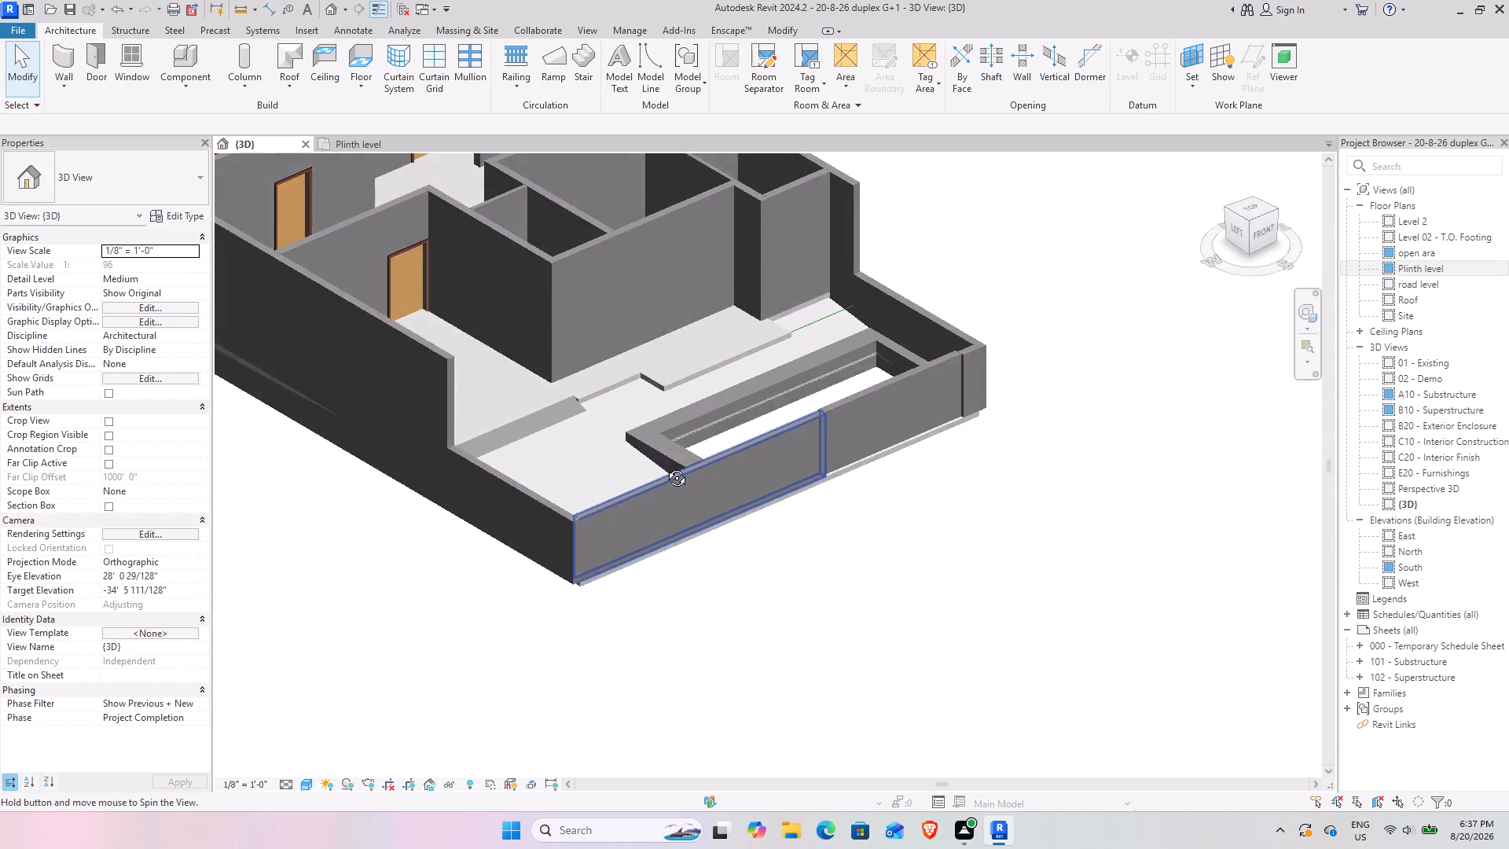
{"action": "middle_click_drag", "start_coordinate": [665, 466], "coordinate": [679, 548], "text": "shift"}
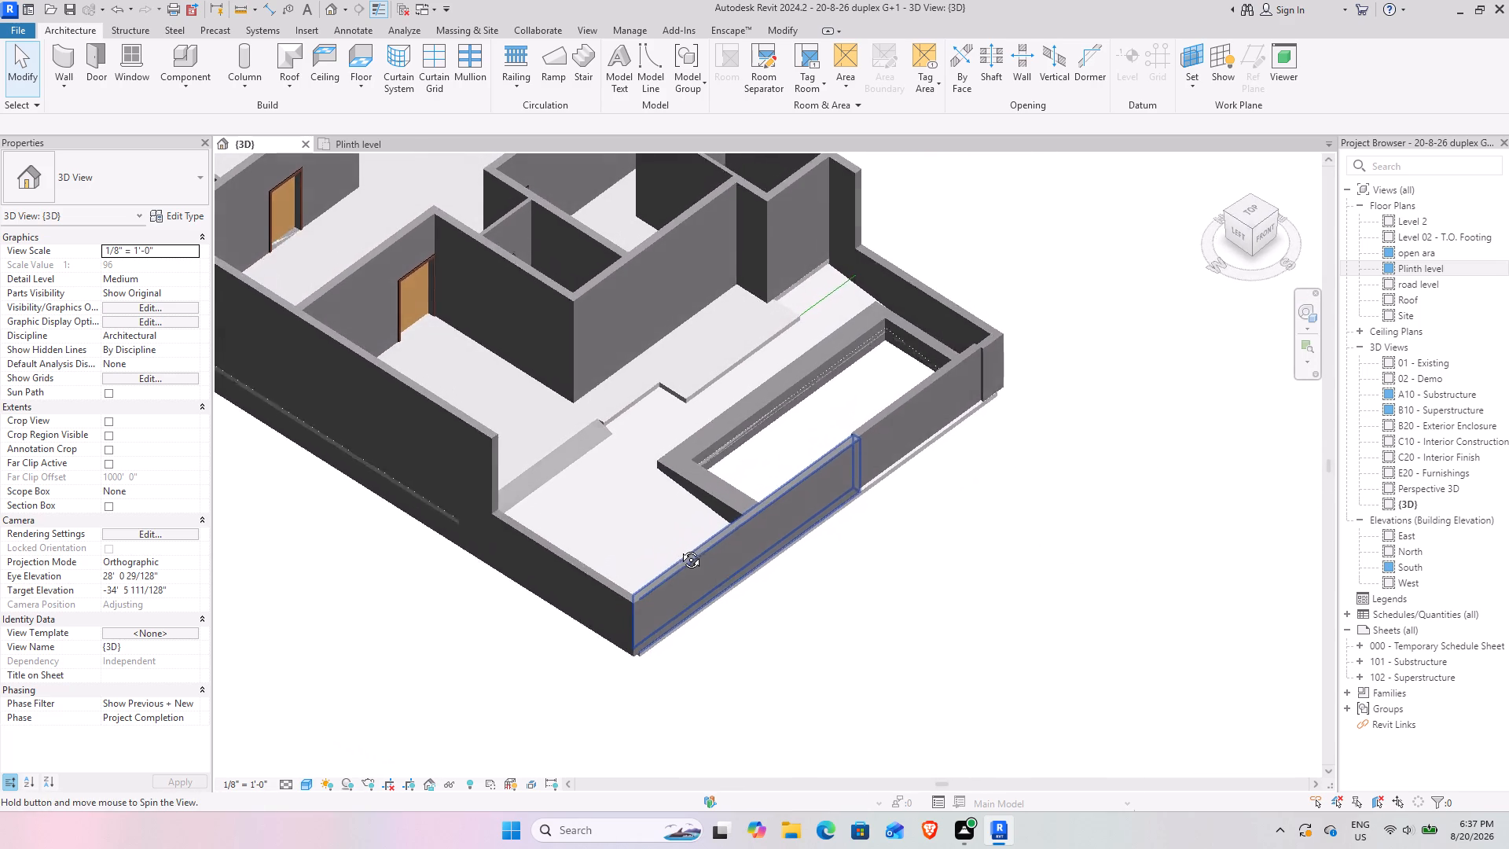
{"action": "middle_click_drag", "start_coordinate": [679, 548], "coordinate": [583, 639], "text": "shift"}
{"action": "middle_click_drag", "start_coordinate": [557, 634], "coordinate": [652, 498]}
{"action": "scroll", "coordinate": [651, 494], "scroll_direction": "up", "scroll_amount": 1}
{"action": "scroll", "coordinate": [714, 446], "scroll_direction": "up", "scroll_amount": 3}
{"action": "middle_click_drag", "start_coordinate": [583, 568], "coordinate": [608, 521], "text": "shift"}
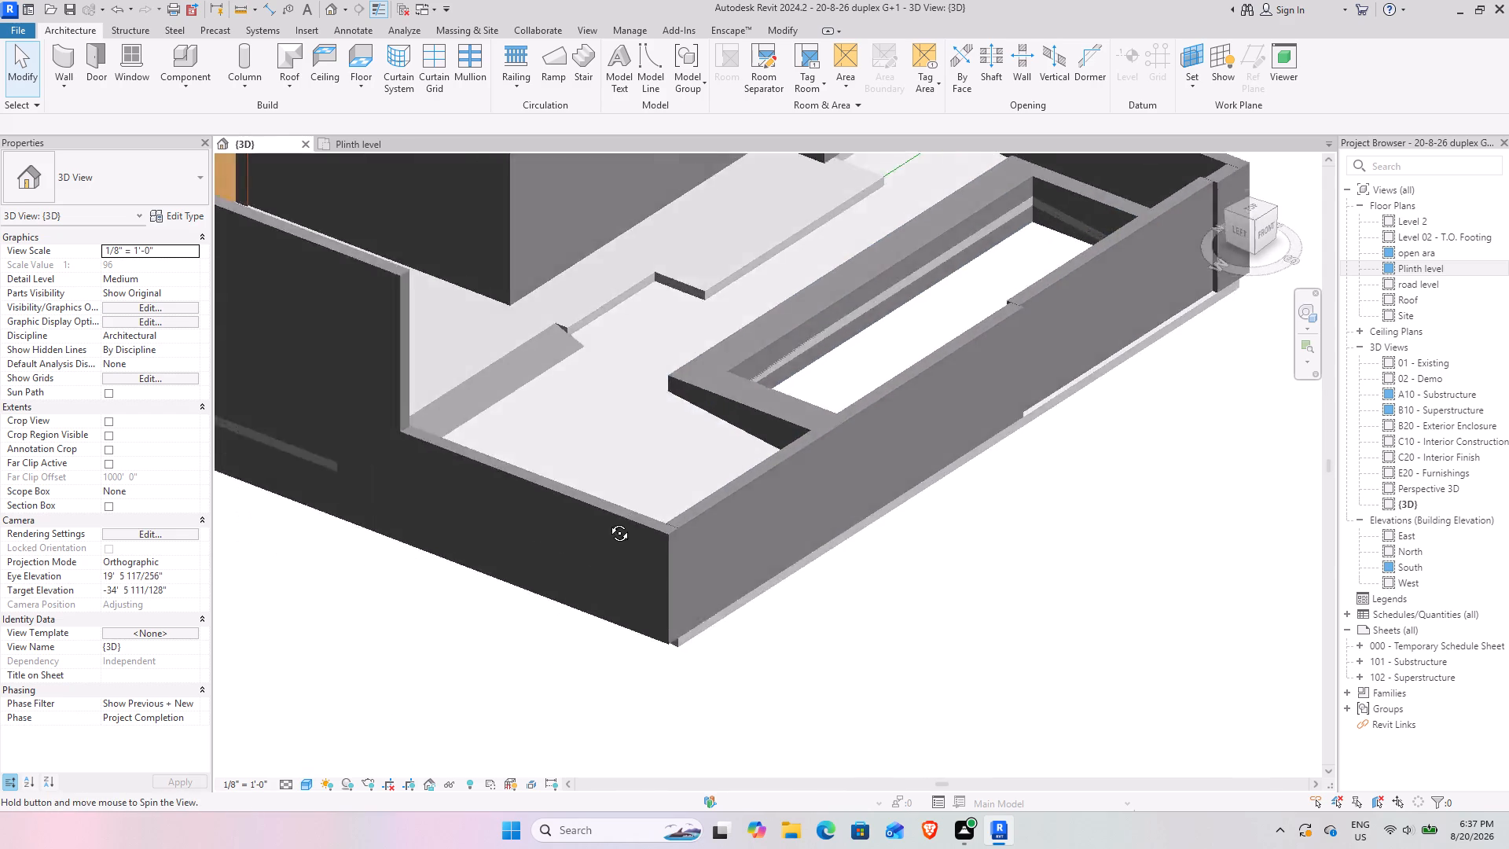
Examine the whole duplex in 3D from front, side and top angles, including the front yard's opening and boundary walls.
{"action": "middle_click_drag", "start_coordinate": [608, 521], "coordinate": [580, 543], "text": "shift"}
{"action": "scroll", "coordinate": [593, 401], "scroll_direction": "down", "scroll_amount": 3}
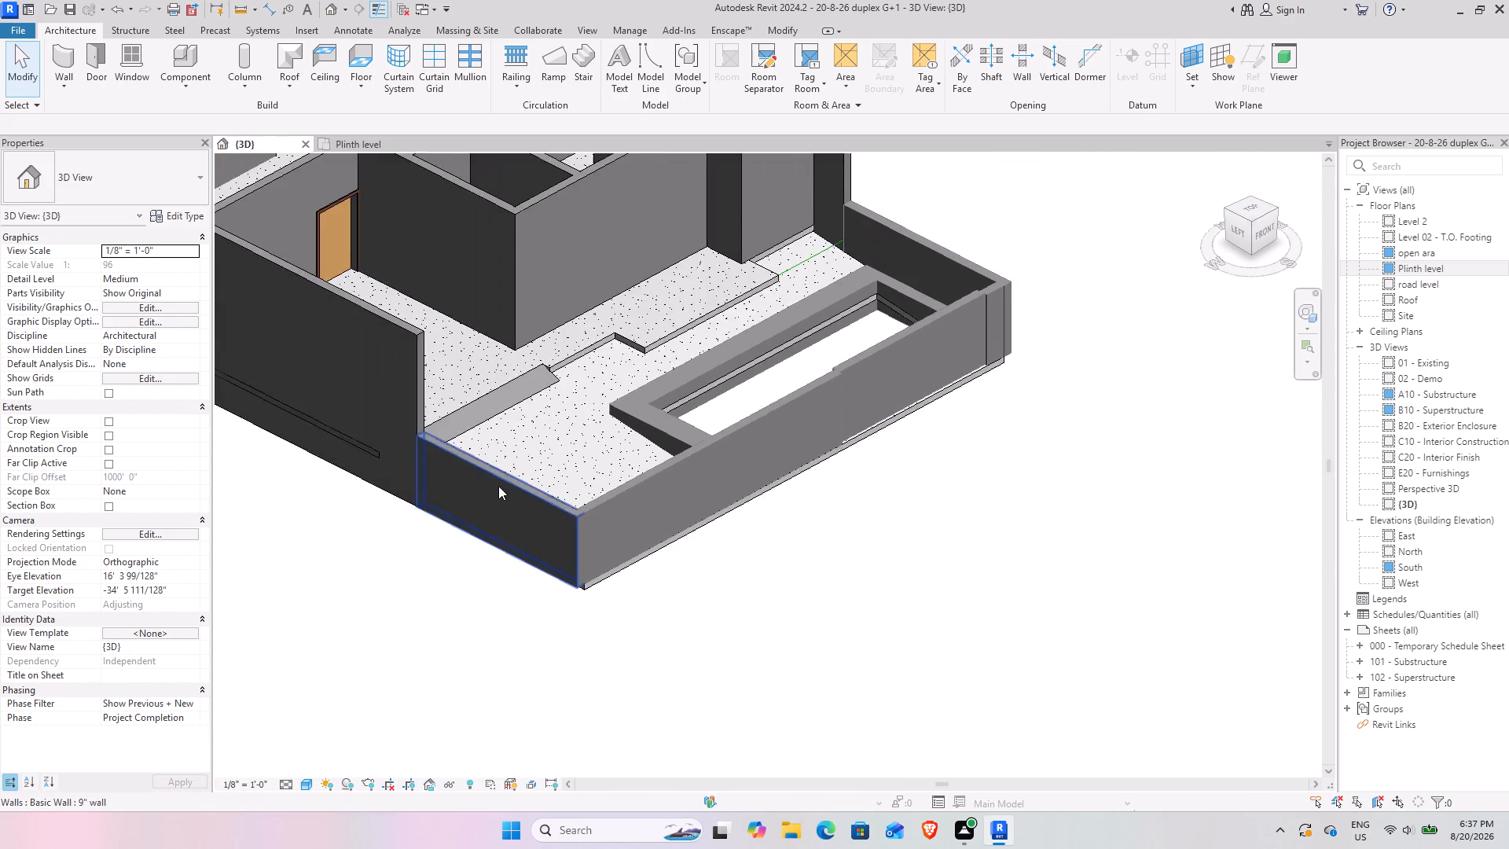
{"action": "middle_click_drag", "start_coordinate": [499, 480], "coordinate": [335, 451]}
{"action": "scroll", "coordinate": [358, 459], "scroll_direction": "down", "scroll_amount": 3}
{"action": "middle_click_drag", "start_coordinate": [384, 572], "coordinate": [407, 729], "text": "shift"}
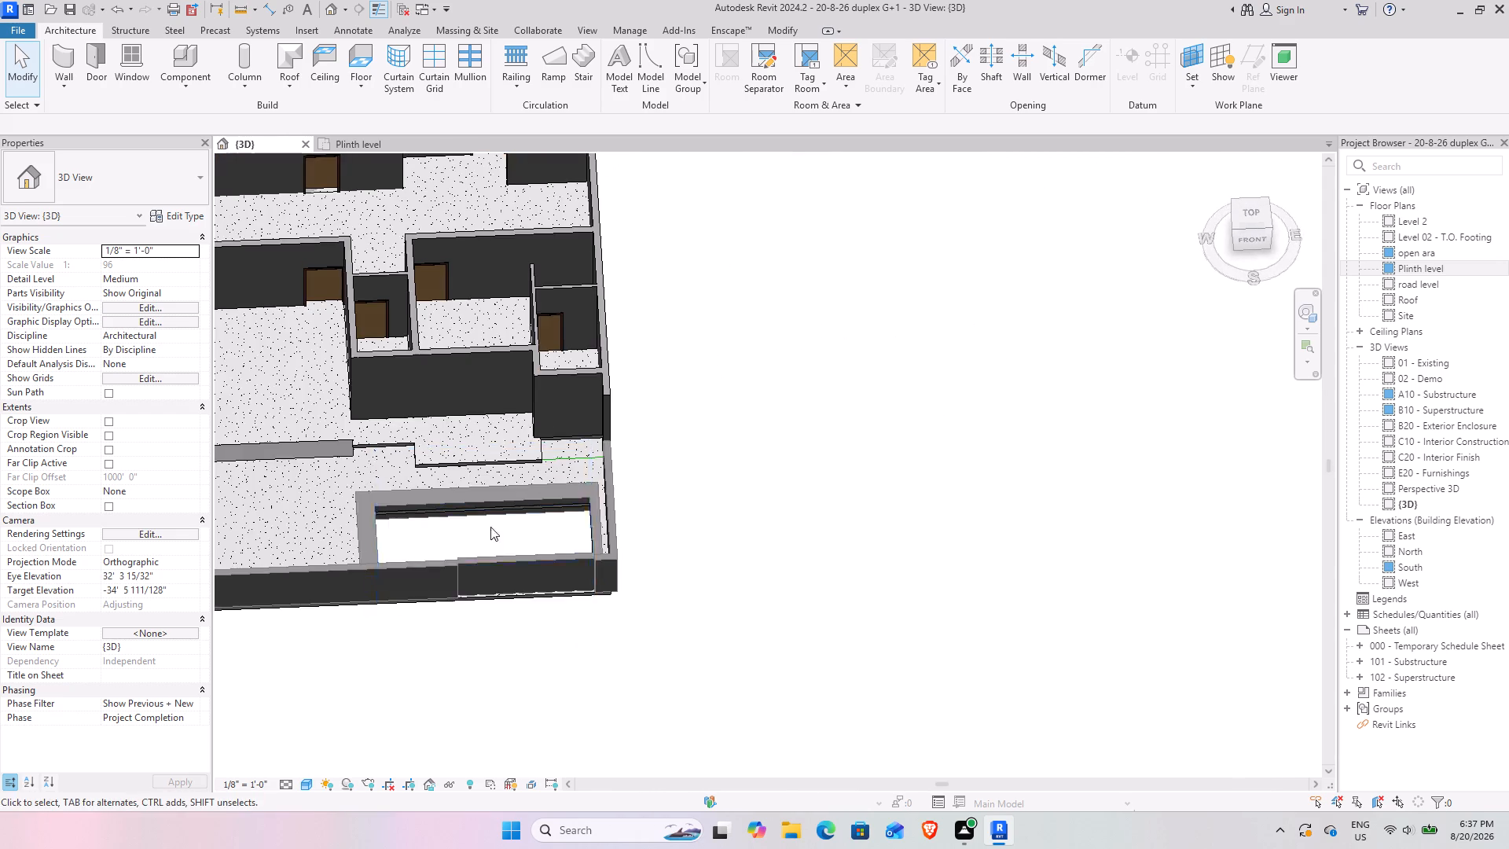
{"action": "middle_click_drag", "start_coordinate": [482, 516], "coordinate": [450, 301], "text": "shift"}
{"action": "scroll", "coordinate": [442, 331], "scroll_direction": "down", "scroll_amount": 3}
{"action": "middle_click_drag", "start_coordinate": [415, 385], "coordinate": [630, 409]}
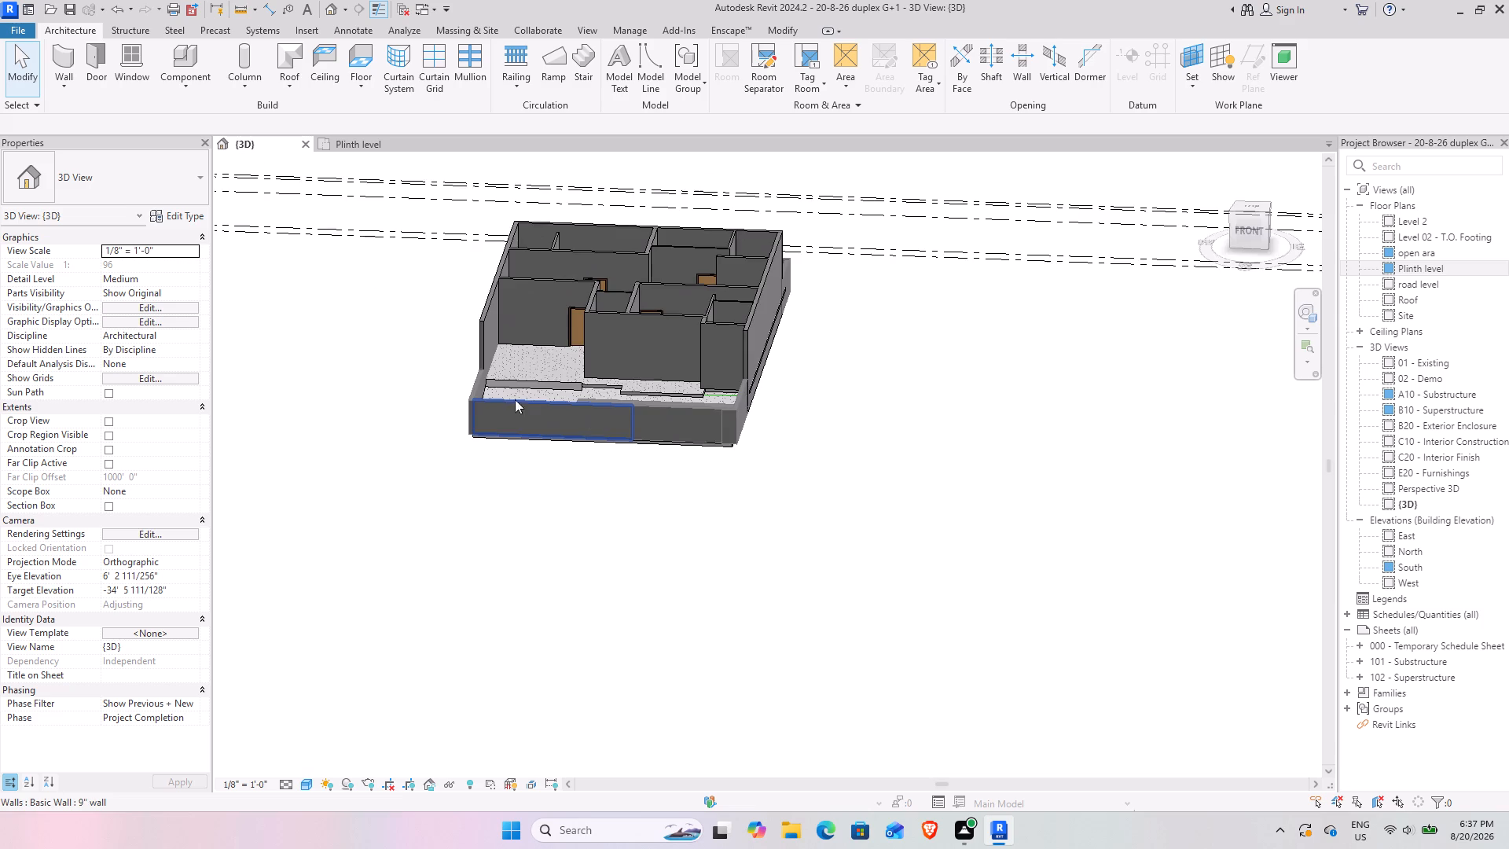
{"action": "middle_click_drag", "start_coordinate": [515, 399], "coordinate": [538, 468]}
{"action": "middle_click_drag", "start_coordinate": [500, 384], "coordinate": [652, 309], "text": "shift"}
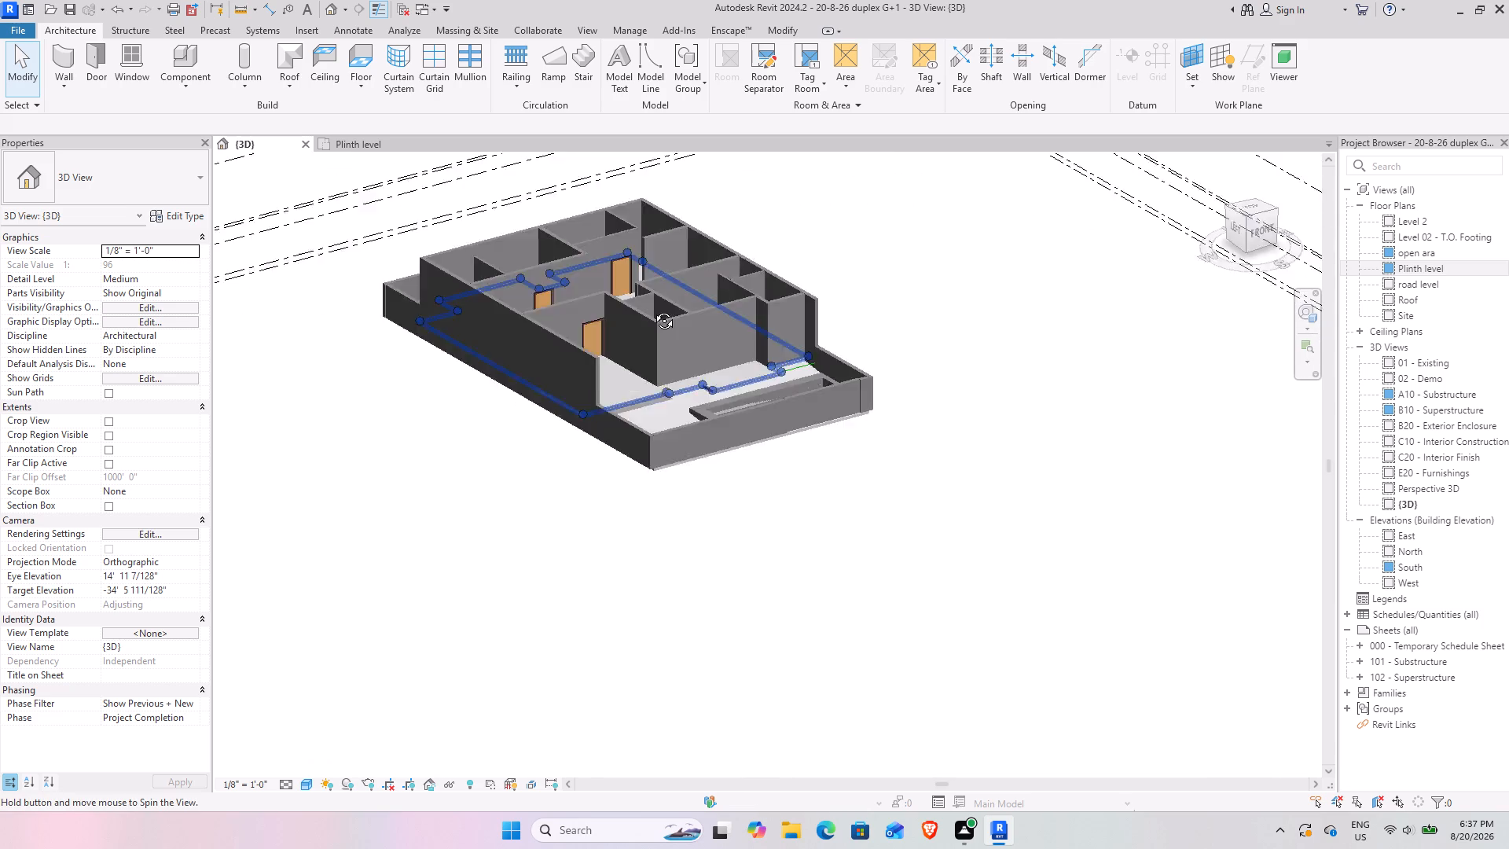
{"action": "middle_click_drag", "start_coordinate": [652, 309], "coordinate": [677, 260], "text": "shift"}
{"action": "middle_click_drag", "start_coordinate": [657, 284], "coordinate": [351, 378]}
{"action": "scroll", "coordinate": [489, 352], "scroll_direction": "up", "scroll_amount": 4}
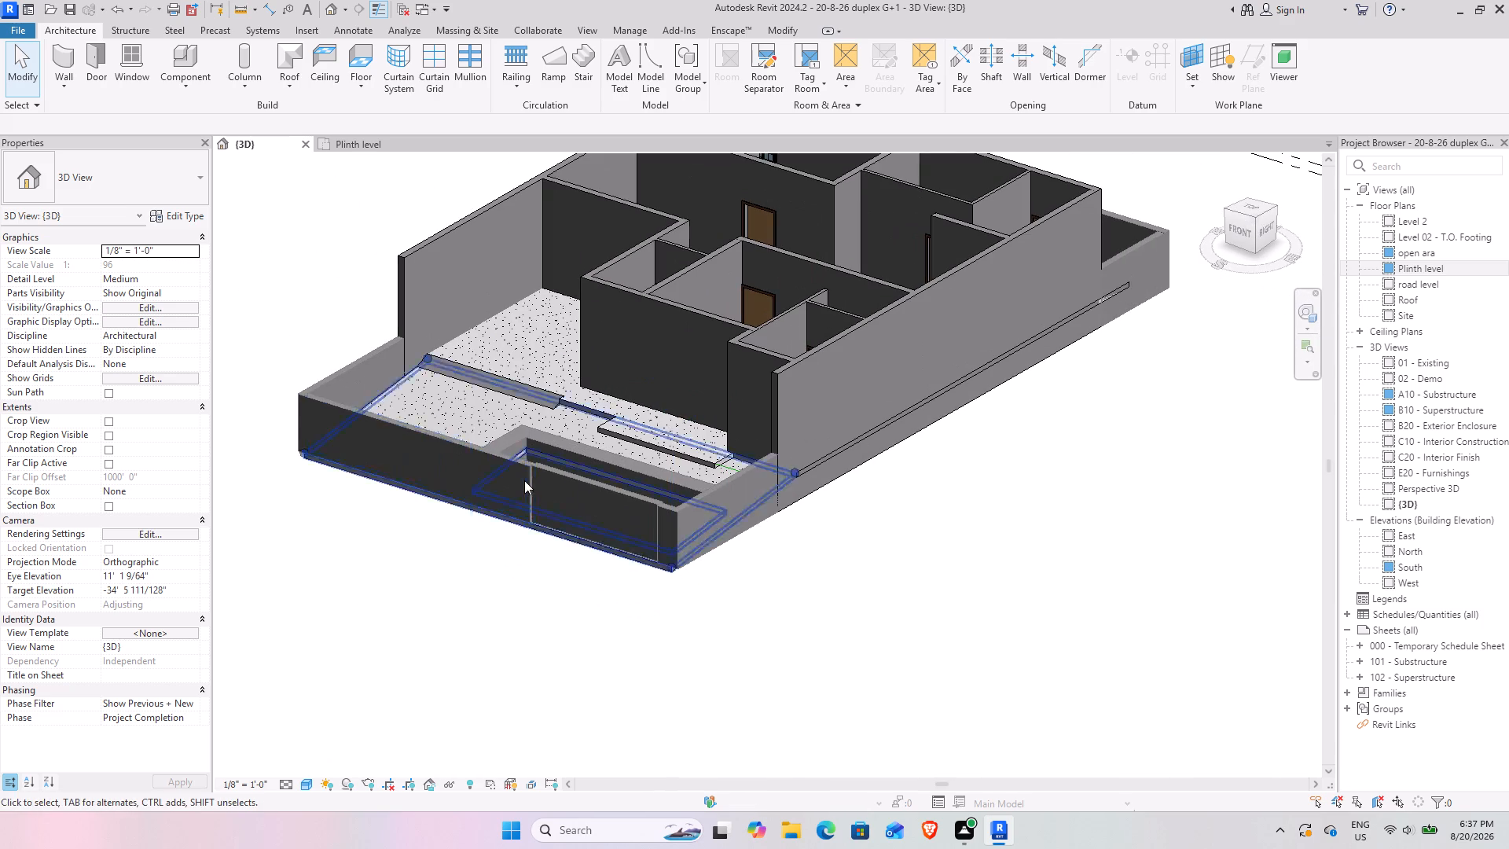
{"action": "middle_click_drag", "start_coordinate": [420, 472], "coordinate": [553, 550], "text": "shift"}
{"action": "middle_click_drag", "start_coordinate": [551, 557], "coordinate": [545, 420]}
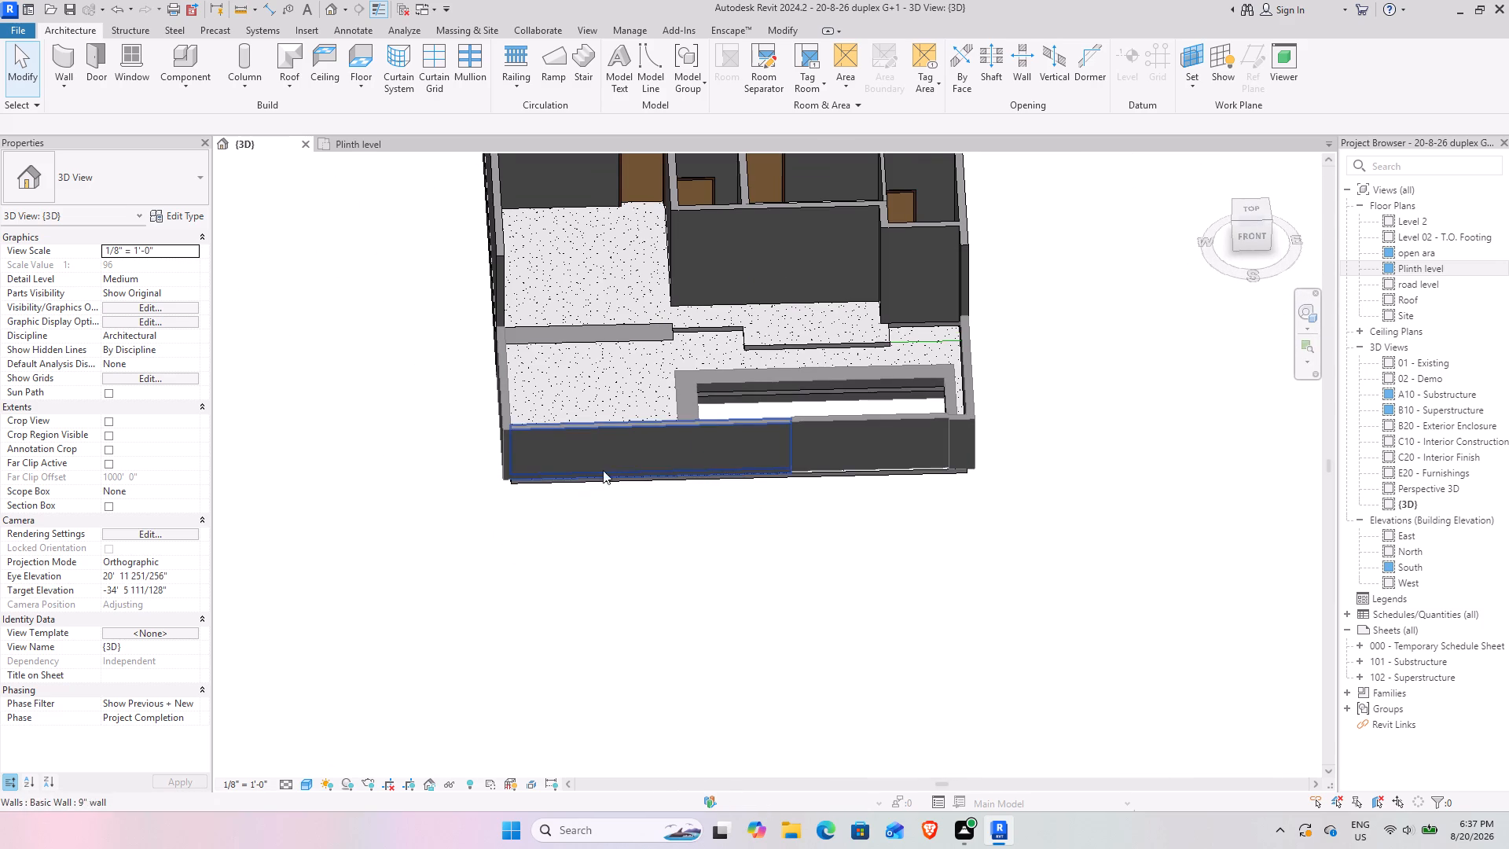
{"action": "middle_click_drag", "start_coordinate": [819, 369], "coordinate": [696, 561]}
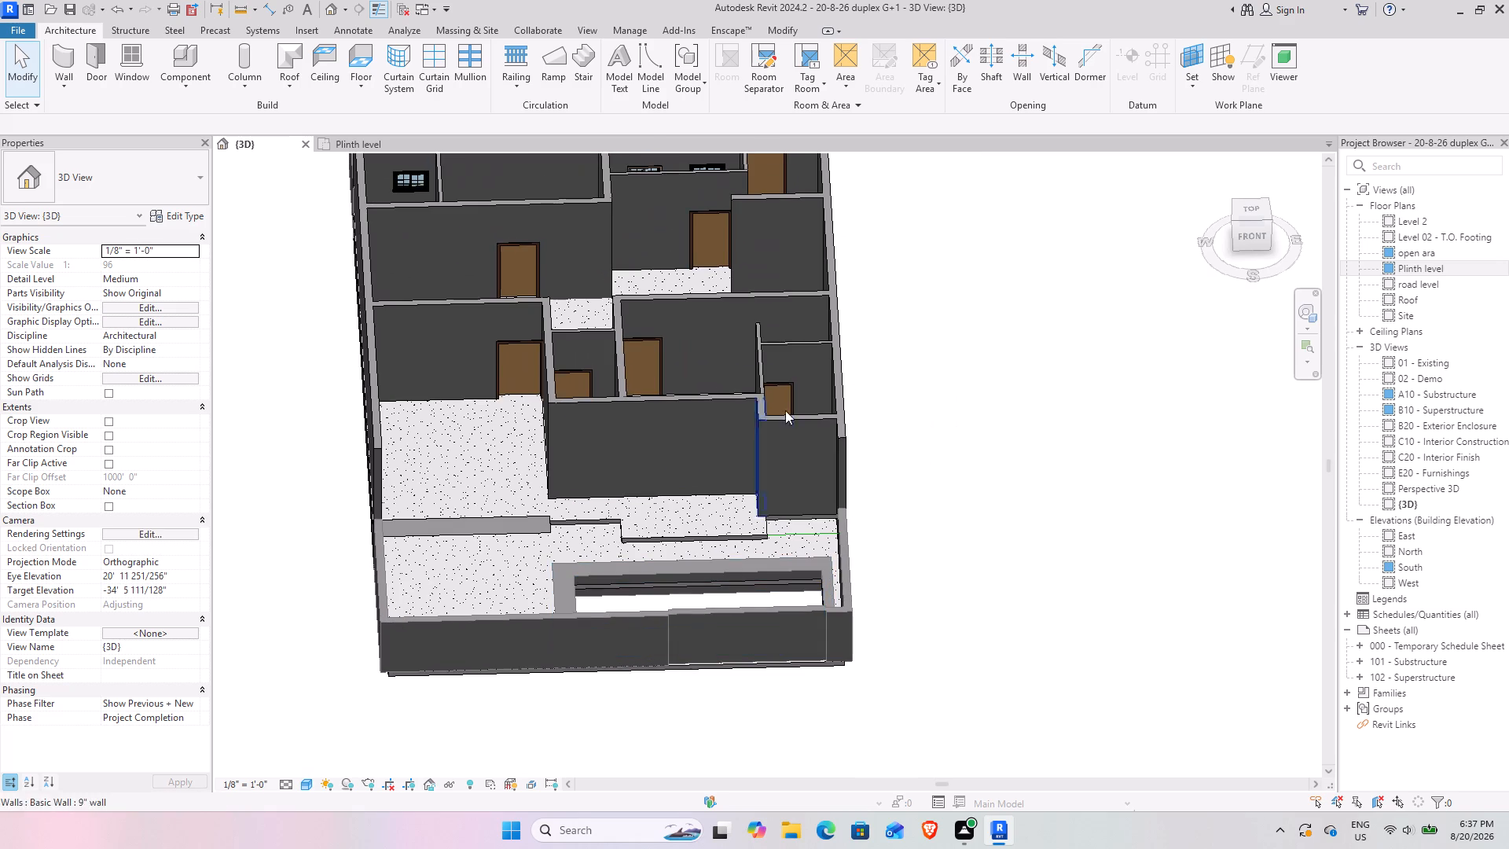
{"action": "scroll", "coordinate": [909, 434], "scroll_direction": "down", "scroll_amount": 2}
{"action": "middle_click_drag", "start_coordinate": [966, 383], "coordinate": [960, 440]}
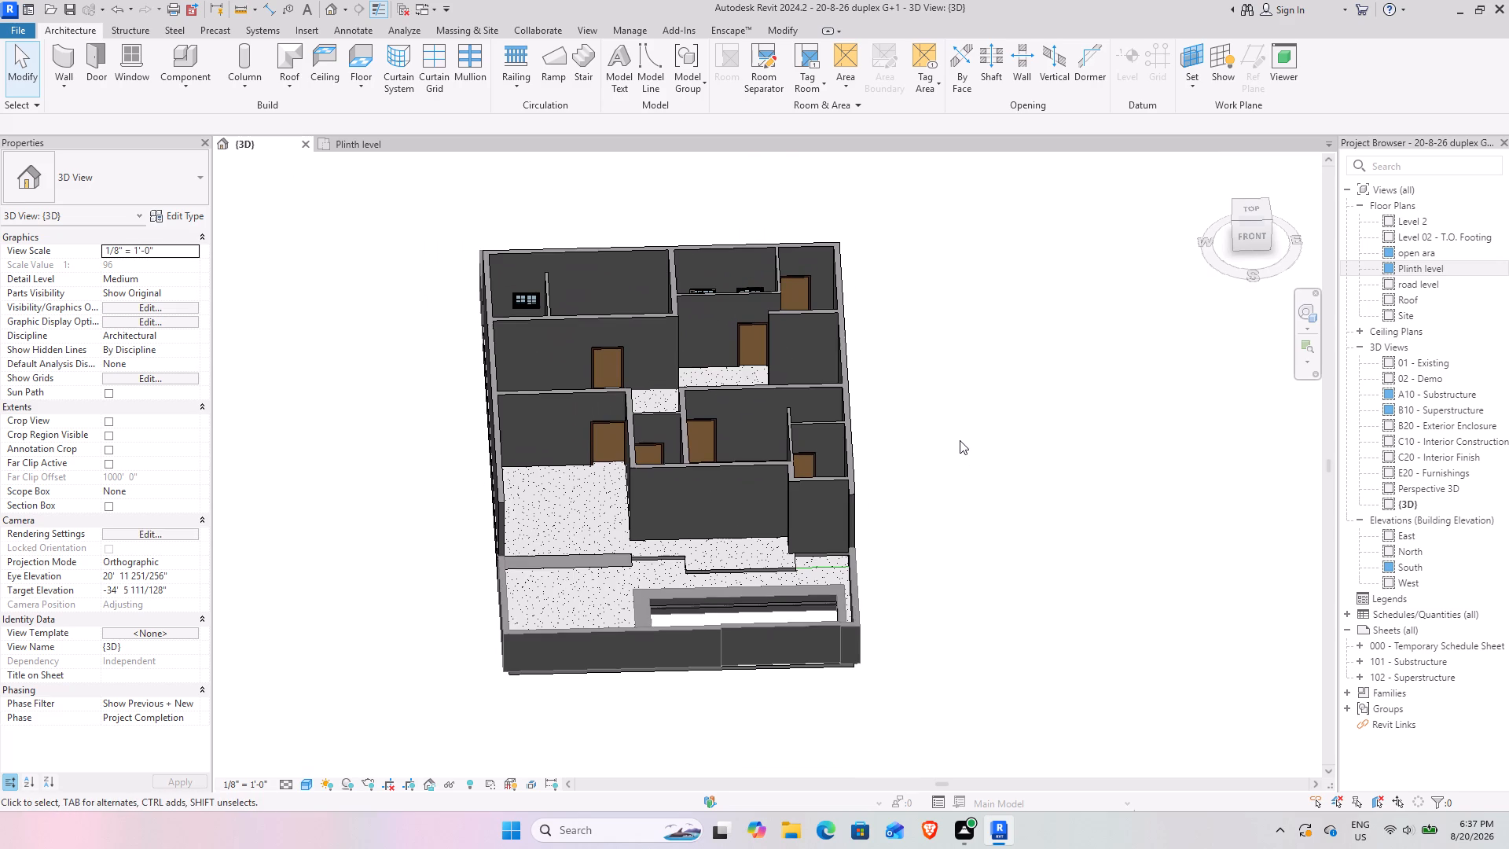
{"action": "middle_click_drag", "start_coordinate": [931, 538], "coordinate": [922, 676], "text": "shift"}
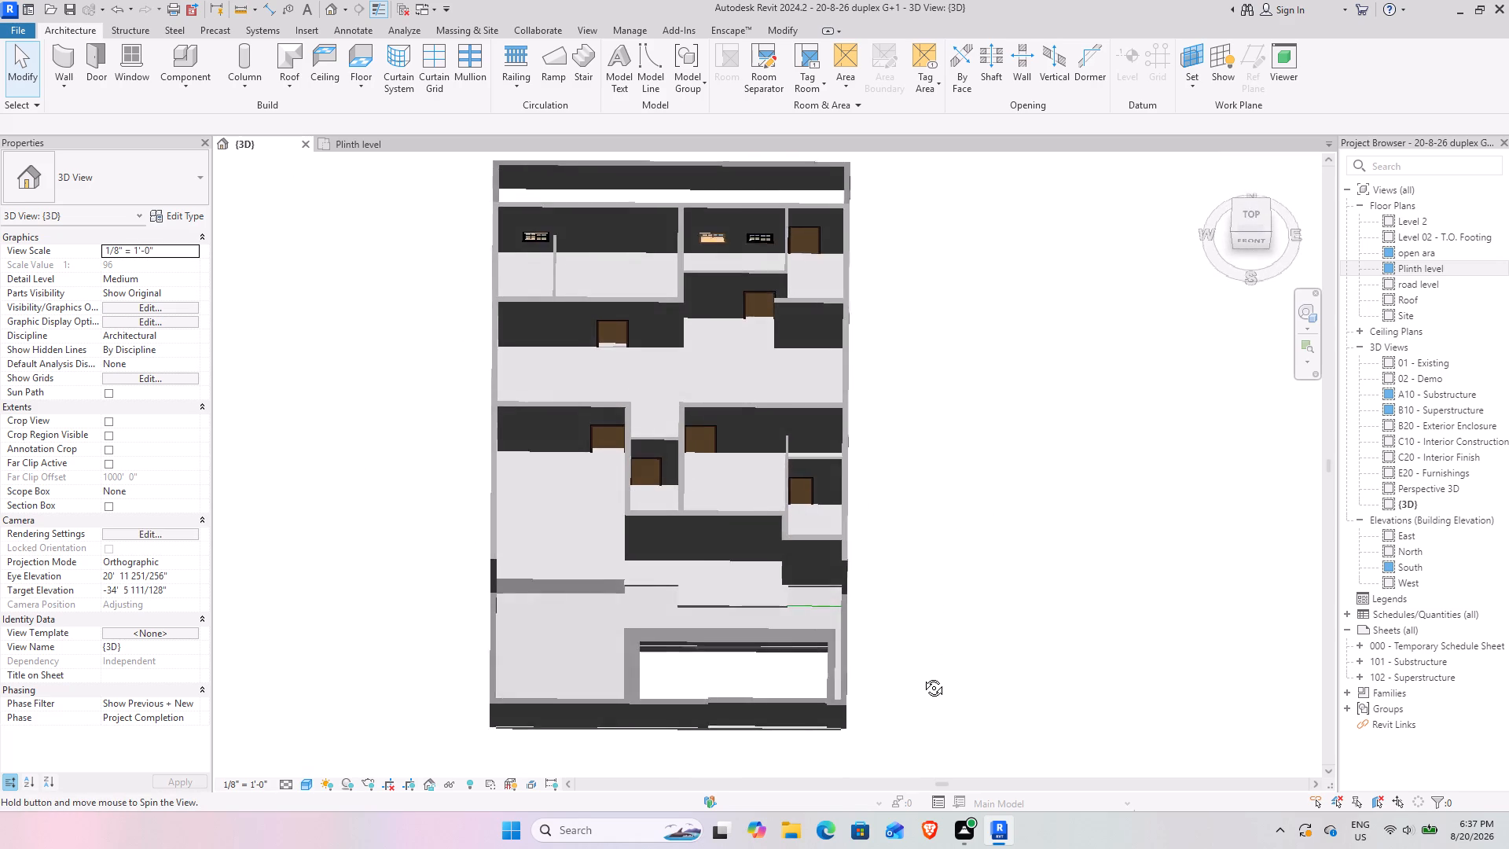
{"action": "middle_click_drag", "start_coordinate": [922, 676], "coordinate": [942, 569], "text": "shift"}
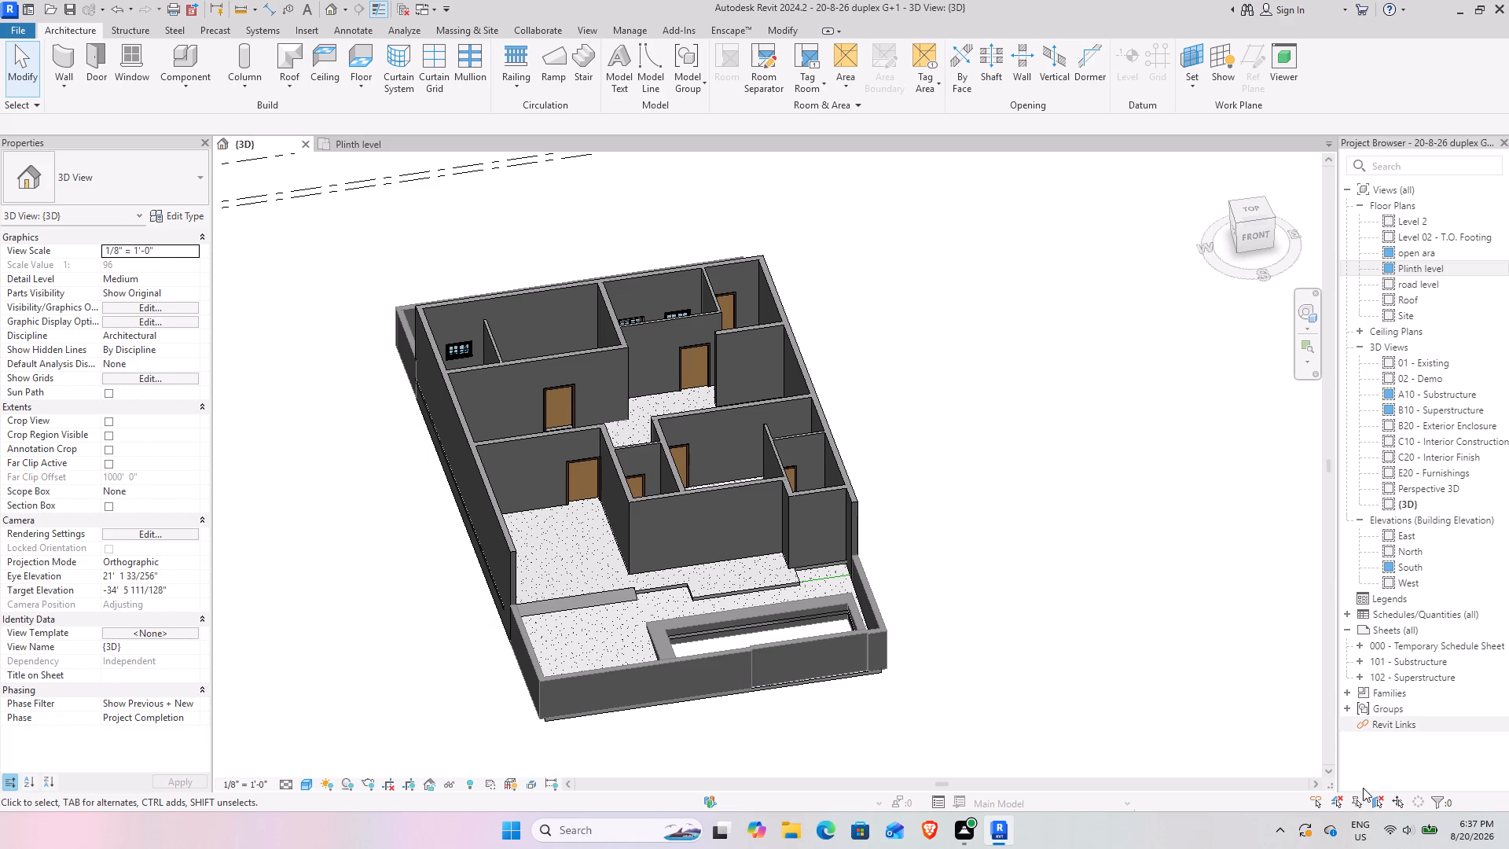
Adjust the display brightness in the Windows quick settings and return to the Revit model.
{"action": "left_click", "coordinate": [1404, 835]}
{"action": "left_click", "coordinate": [1291, 694]}
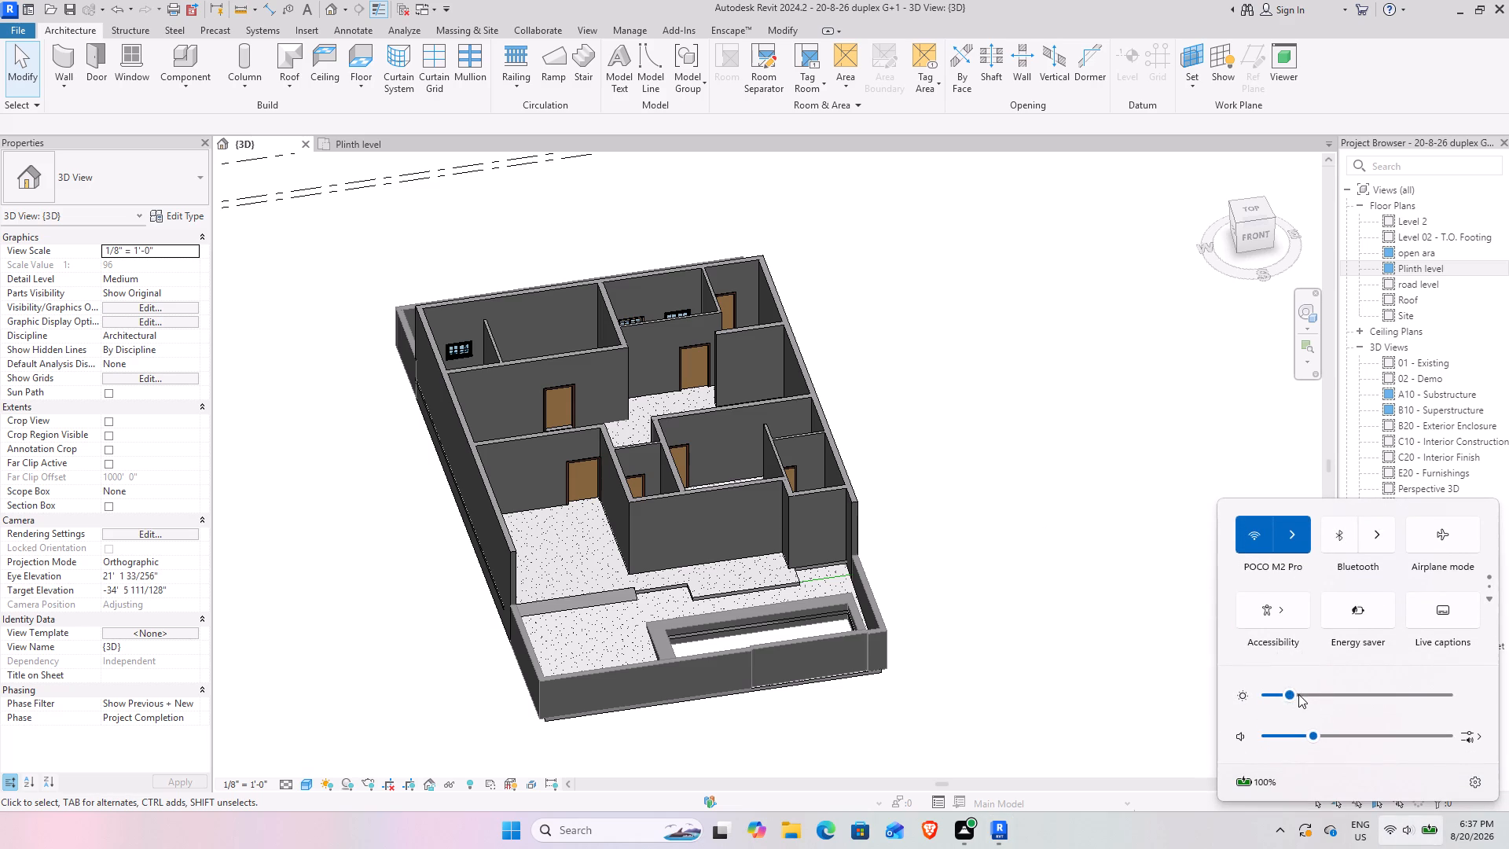
{"action": "left_click", "coordinate": [1300, 694]}
{"action": "left_click", "coordinate": [975, 413]}
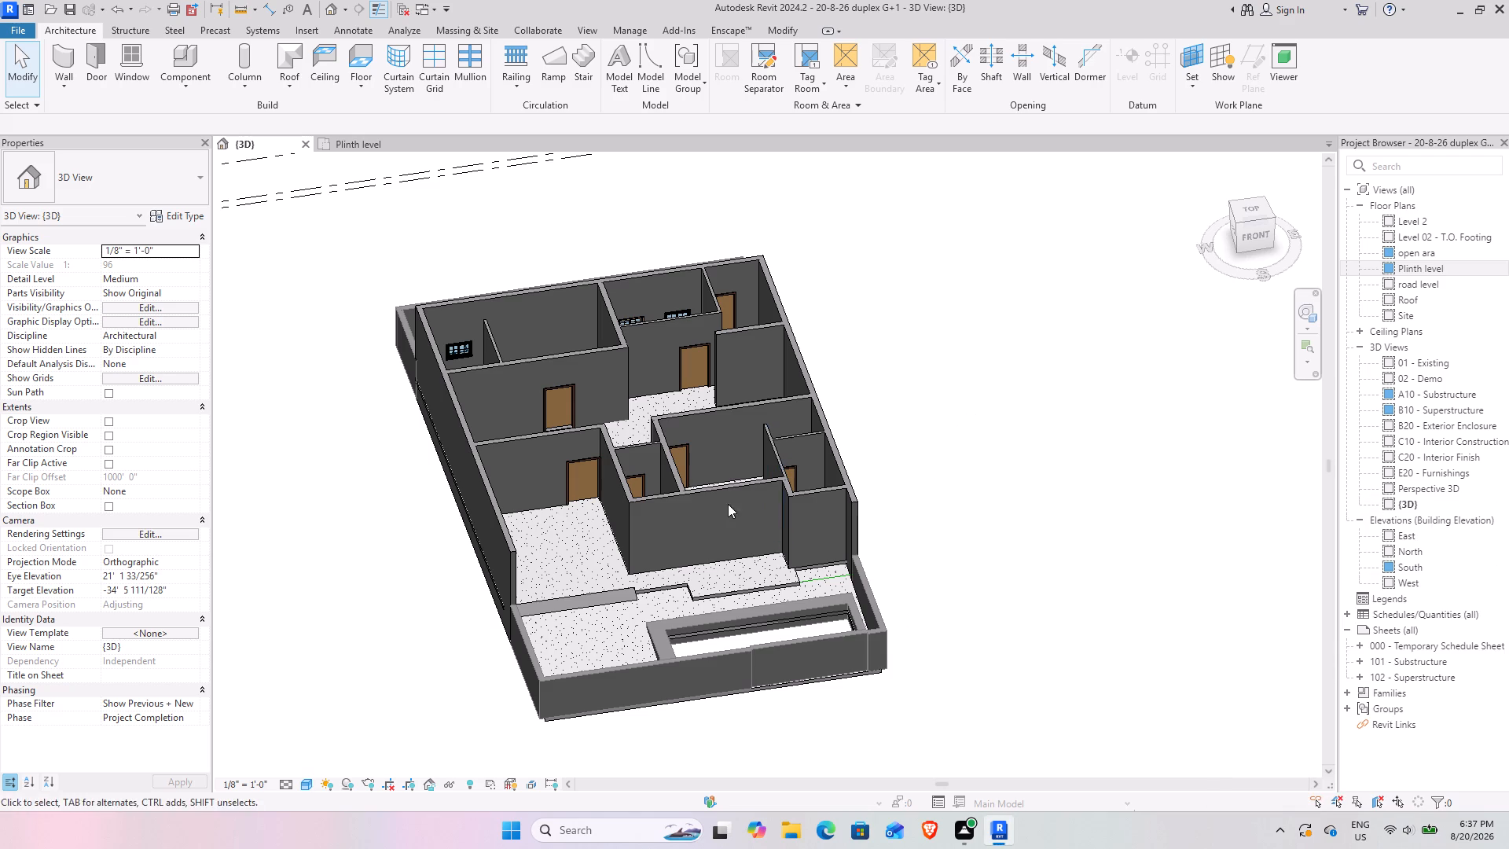
Examine the interior rooms, door positions and front yard in 3D from oblique front angles.
{"action": "scroll", "coordinate": [808, 503], "scroll_direction": "down", "scroll_amount": 1}
{"action": "middle_click_drag", "start_coordinate": [798, 514], "coordinate": [972, 555]}
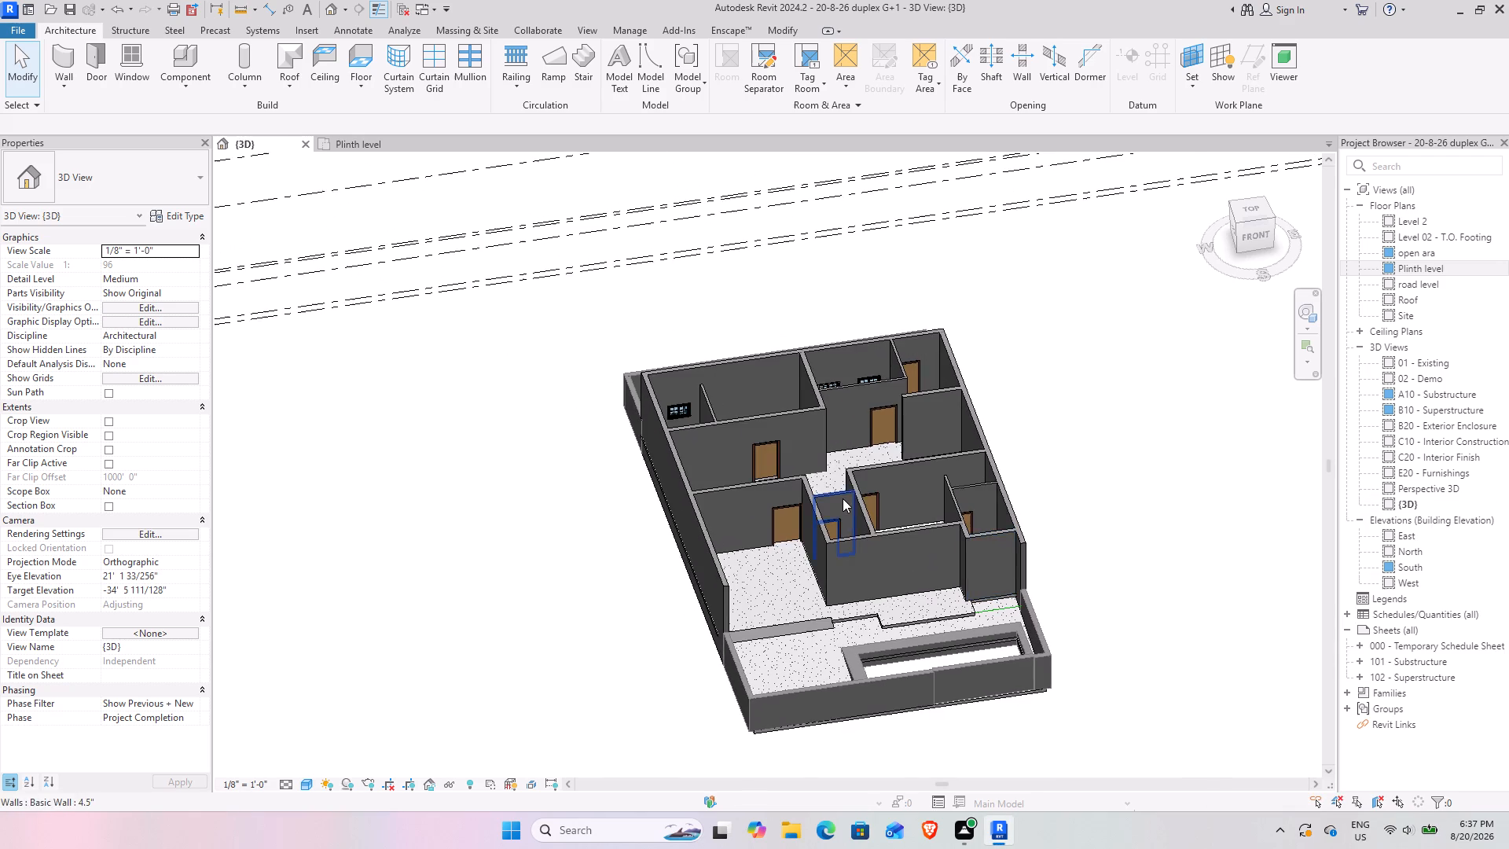
{"action": "scroll", "coordinate": [843, 507], "scroll_direction": "up", "scroll_amount": 3}
{"action": "middle_click_drag", "start_coordinate": [930, 660], "coordinate": [845, 563]}
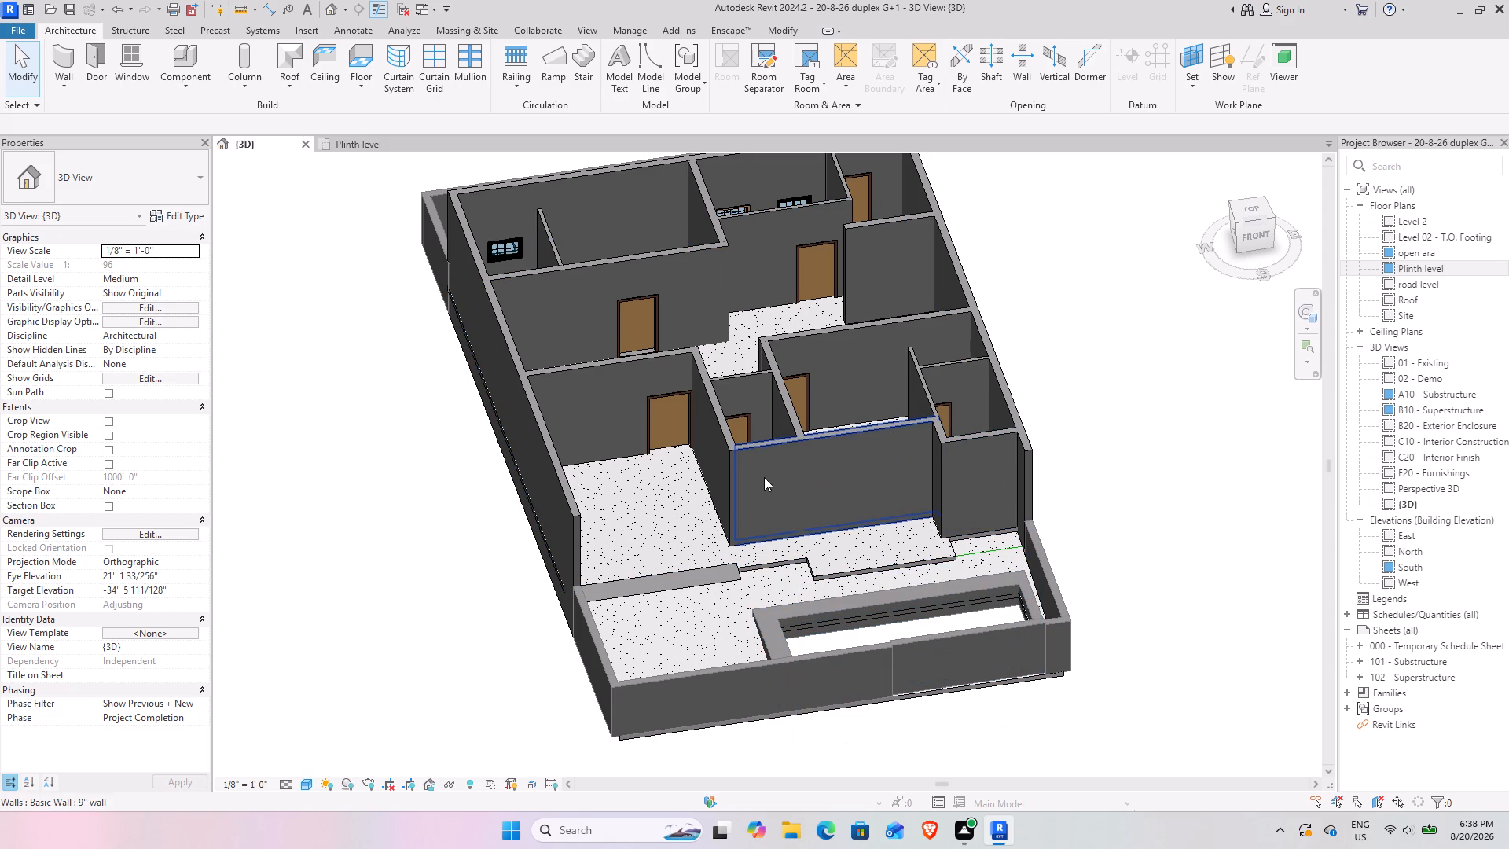
{"action": "middle_click_drag", "start_coordinate": [764, 477], "coordinate": [759, 355]}
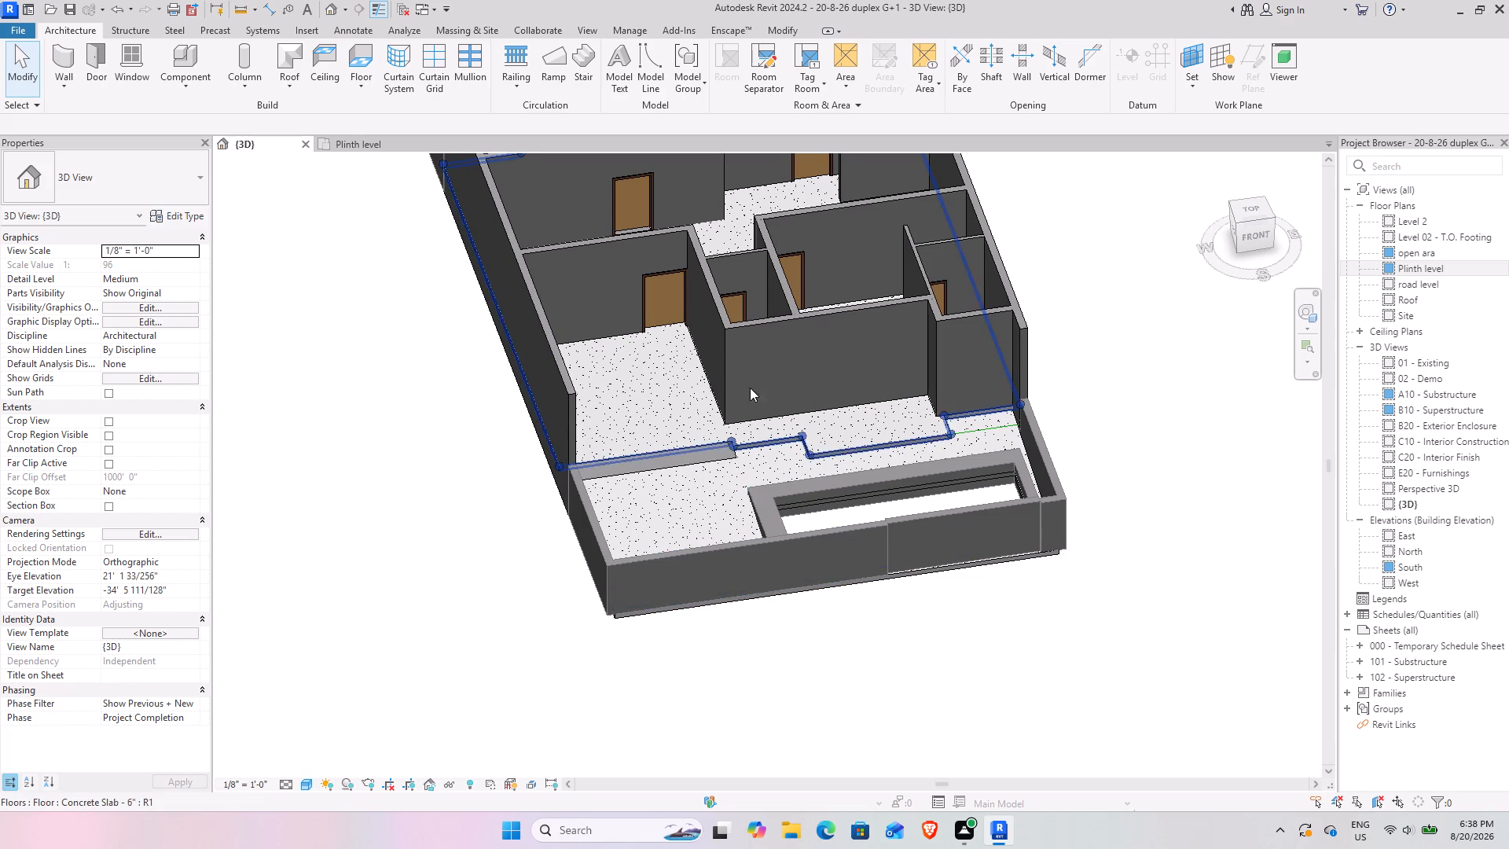
{"action": "middle_click_drag", "start_coordinate": [749, 373], "coordinate": [608, 550]}
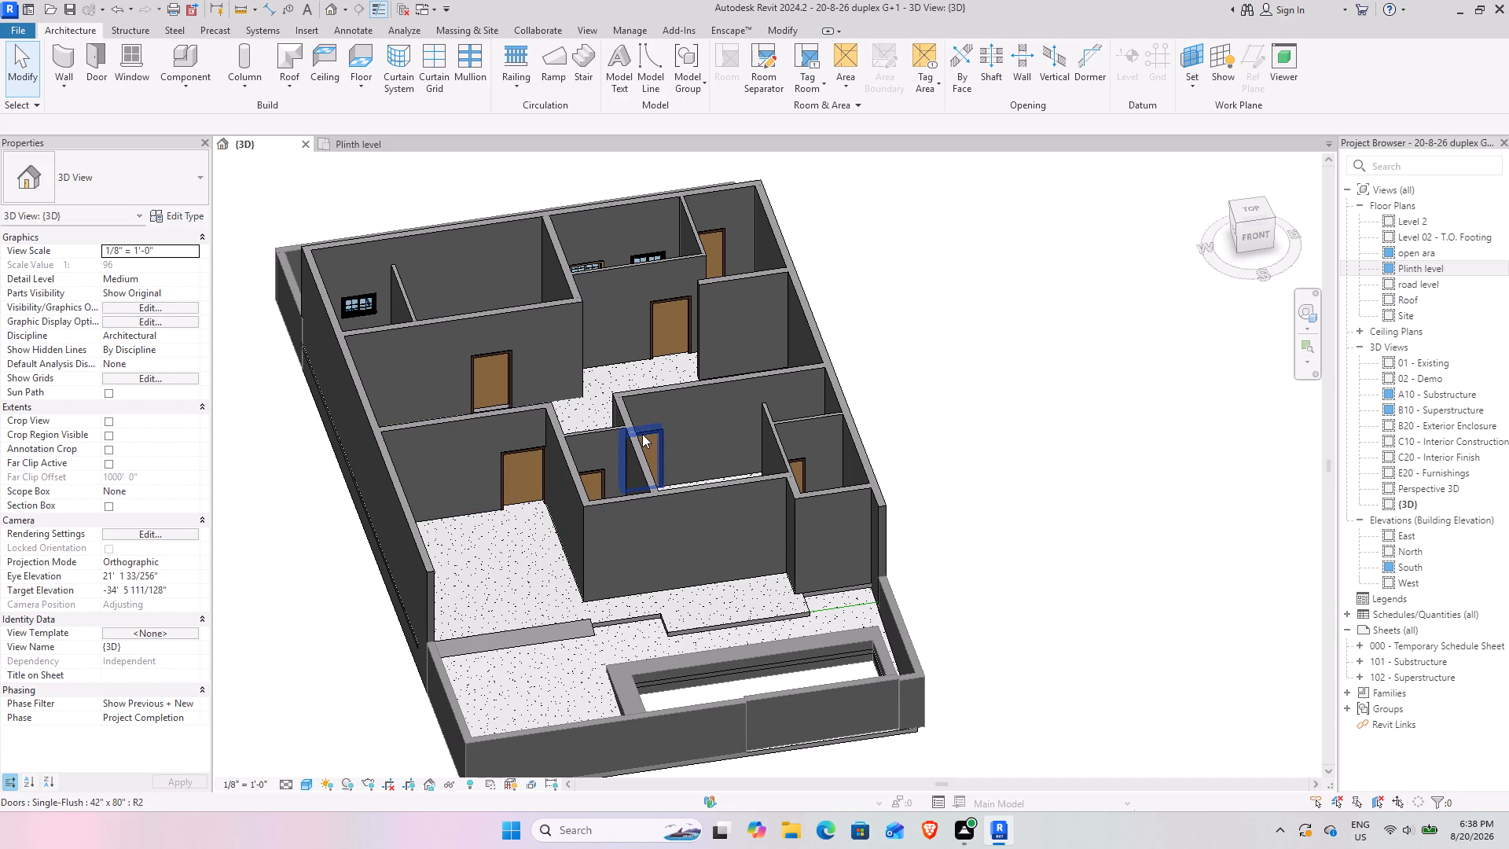
{"action": "middle_click_drag", "start_coordinate": [620, 438], "coordinate": [554, 454], "text": "shift"}
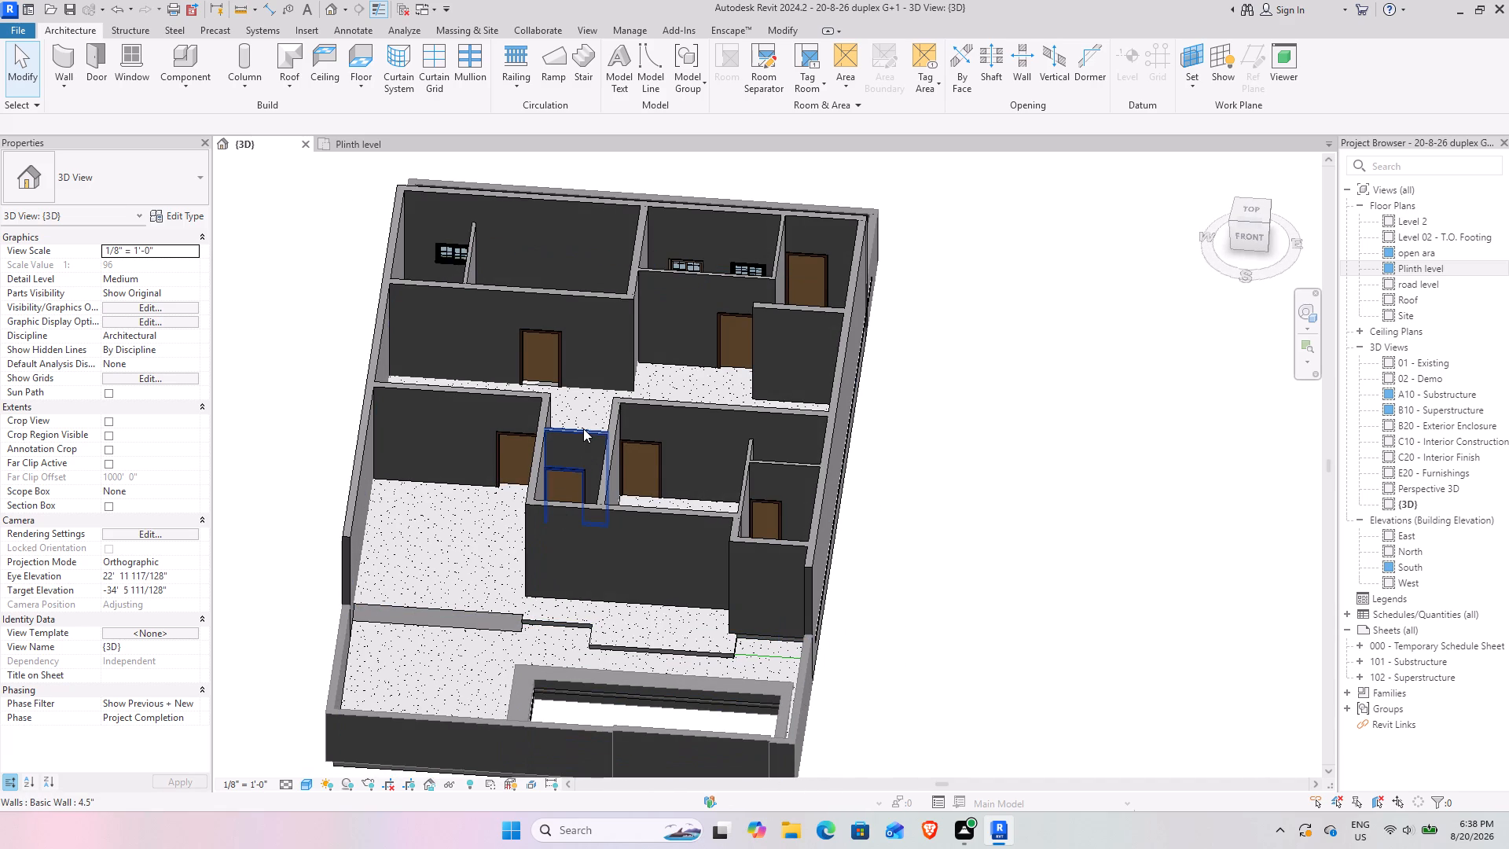
{"action": "middle_click_drag", "start_coordinate": [653, 417], "coordinate": [658, 543]}
{"action": "middle_click_drag", "start_coordinate": [606, 568], "coordinate": [644, 465]}
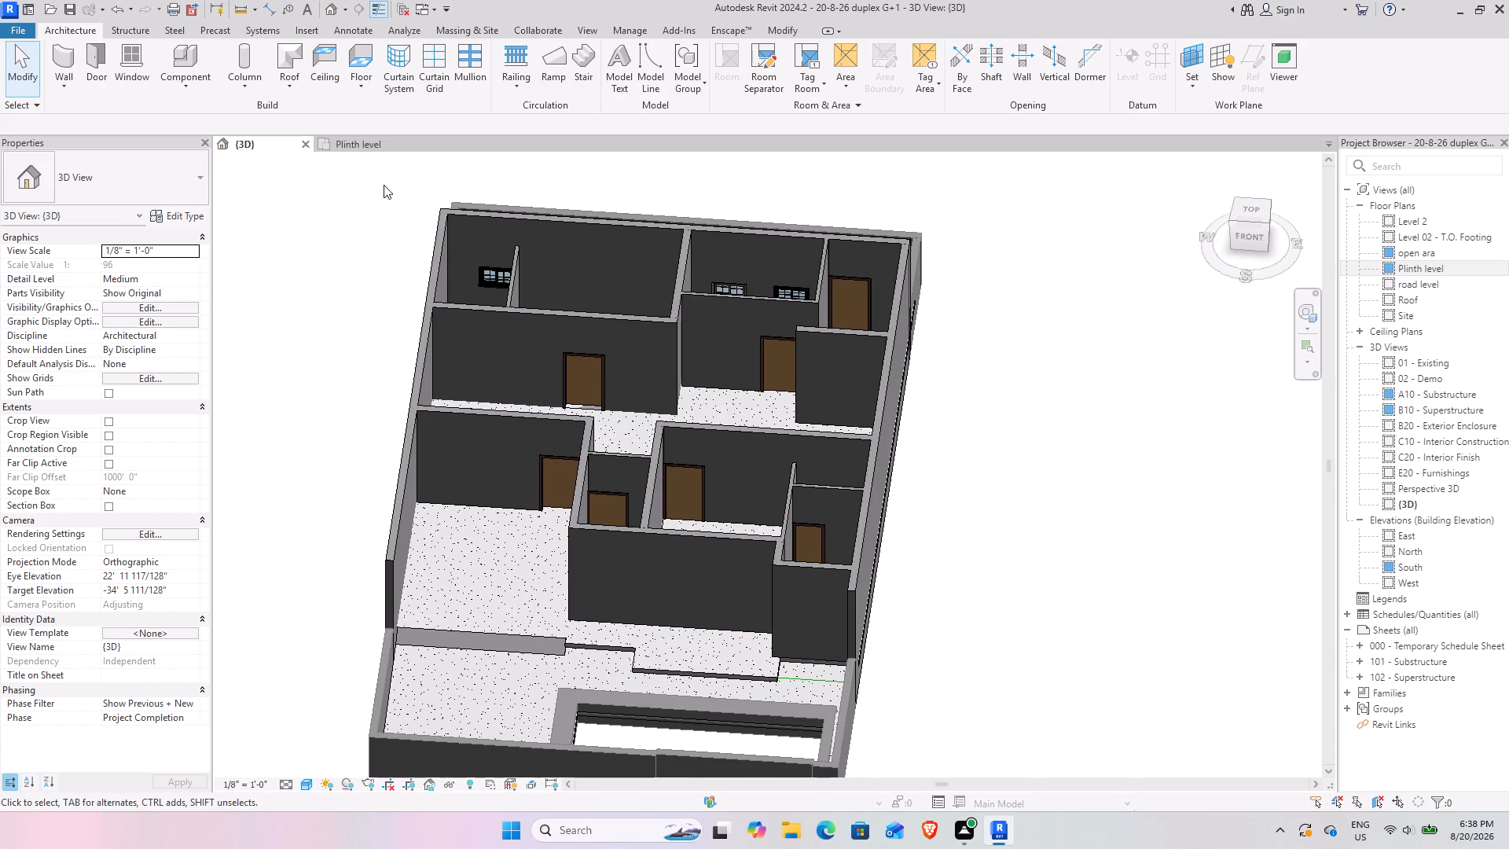
Switch to the Plinth level floor plan.
{"action": "left_click", "coordinate": [347, 147]}
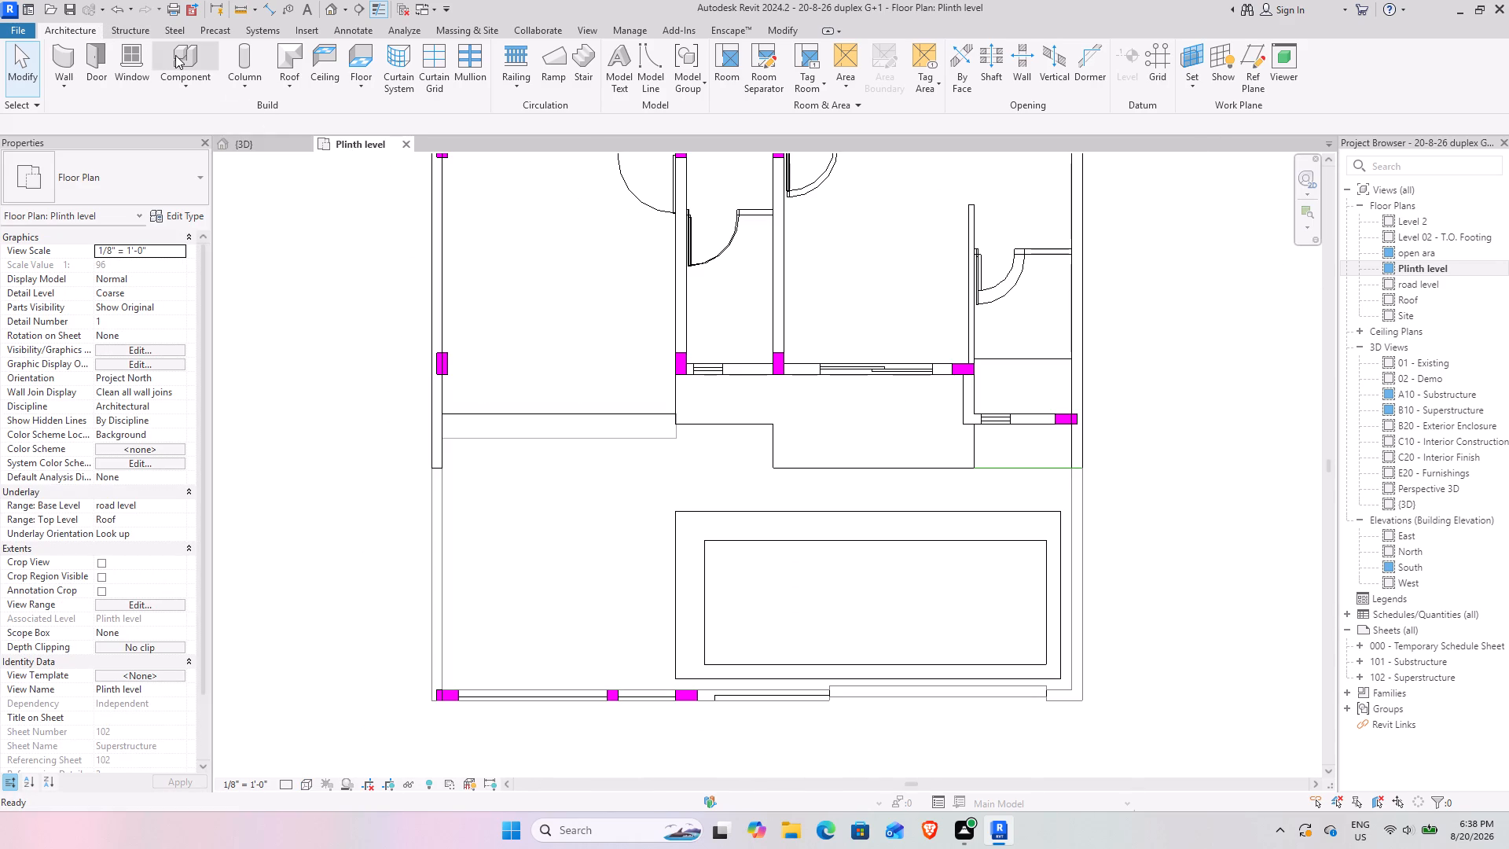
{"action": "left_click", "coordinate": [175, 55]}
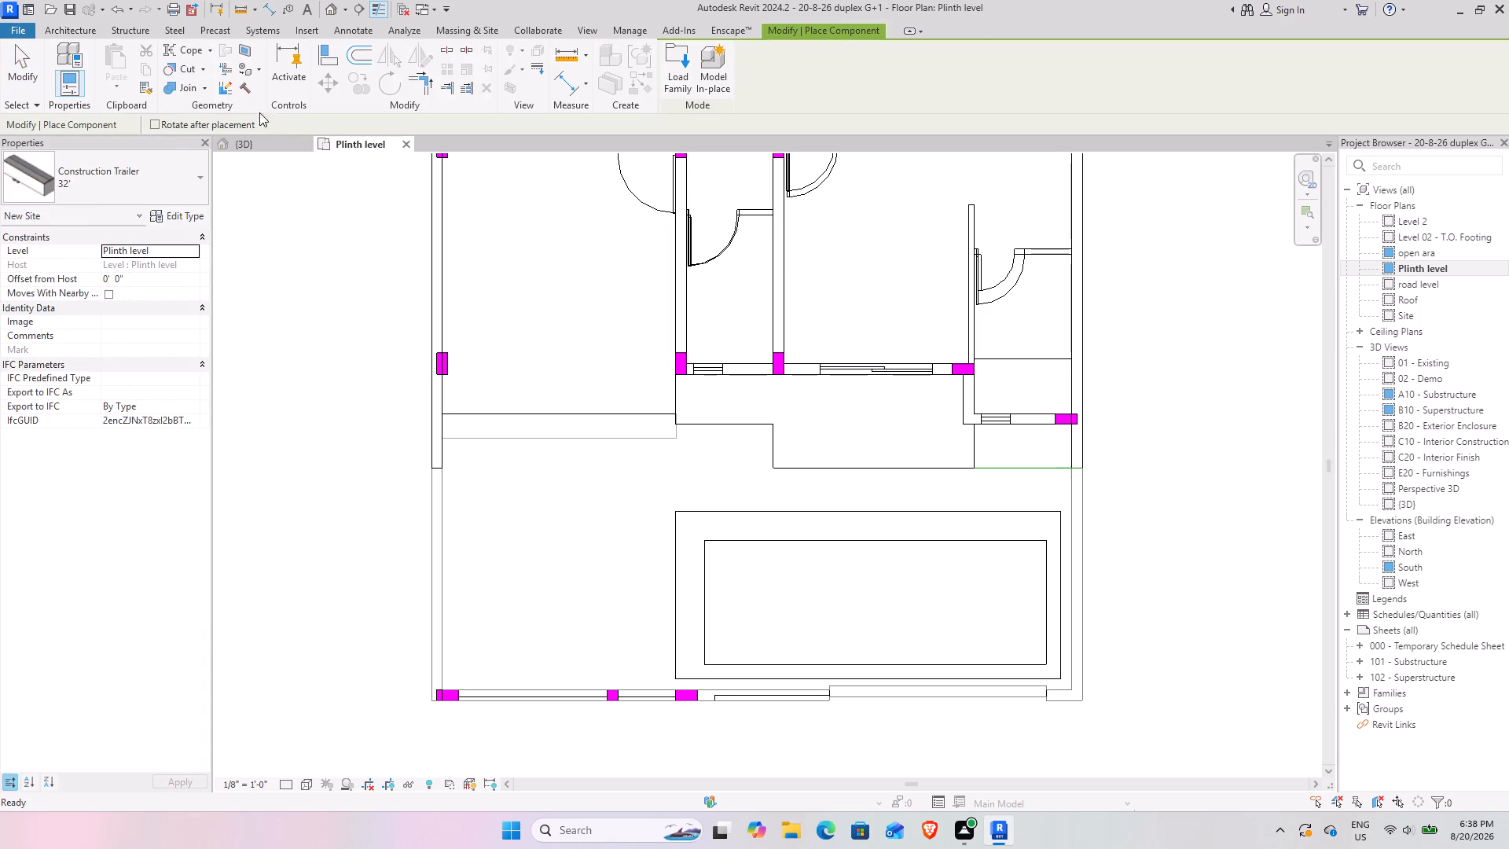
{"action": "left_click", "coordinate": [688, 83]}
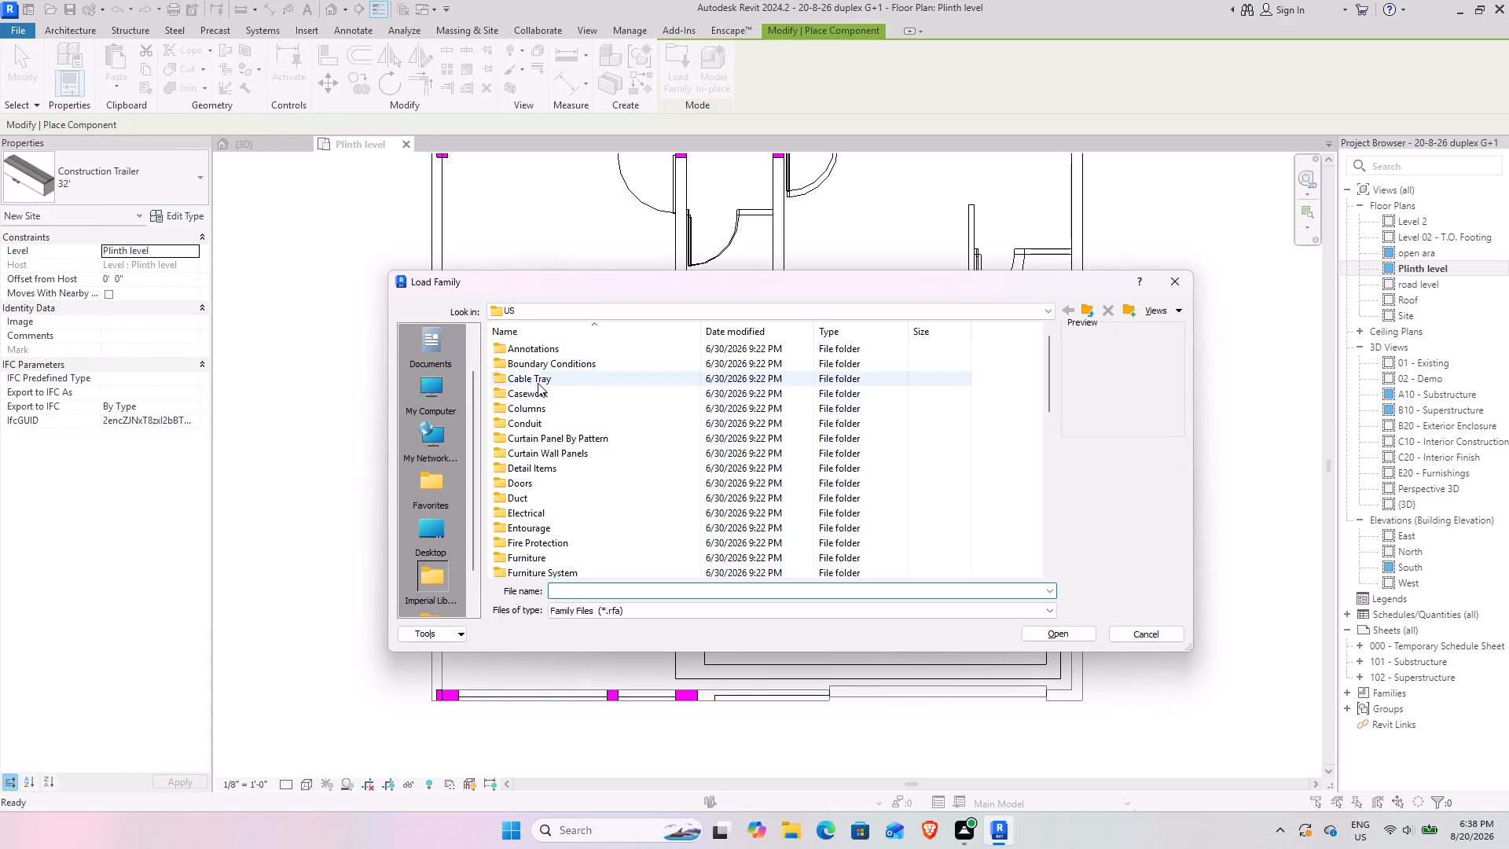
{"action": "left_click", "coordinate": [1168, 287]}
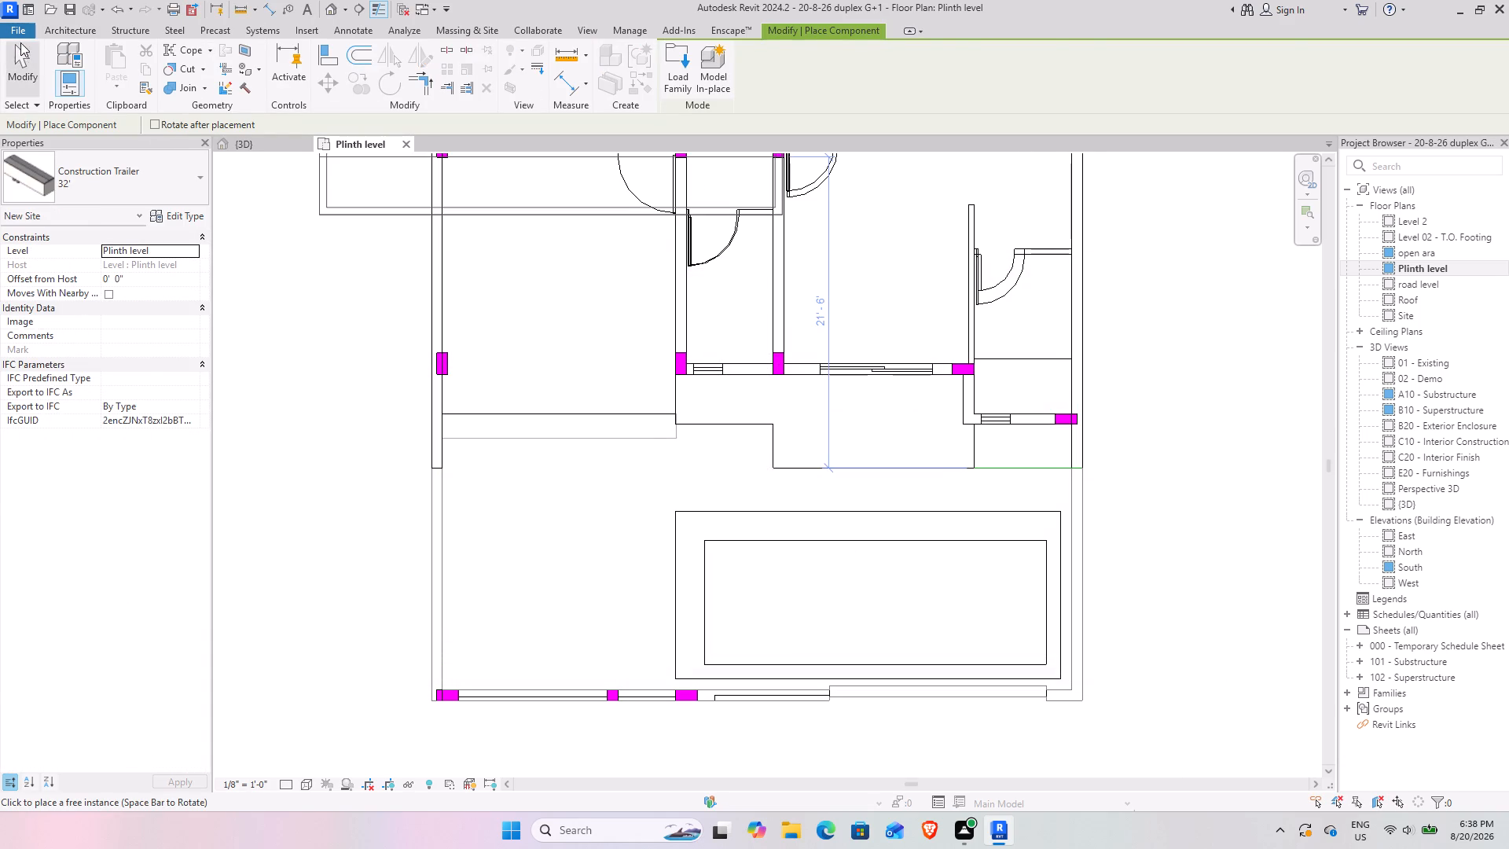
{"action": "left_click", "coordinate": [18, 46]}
Start placing a door and open the US library's Doors folder for loading a new family.
{"action": "left_click", "coordinate": [97, 58]}
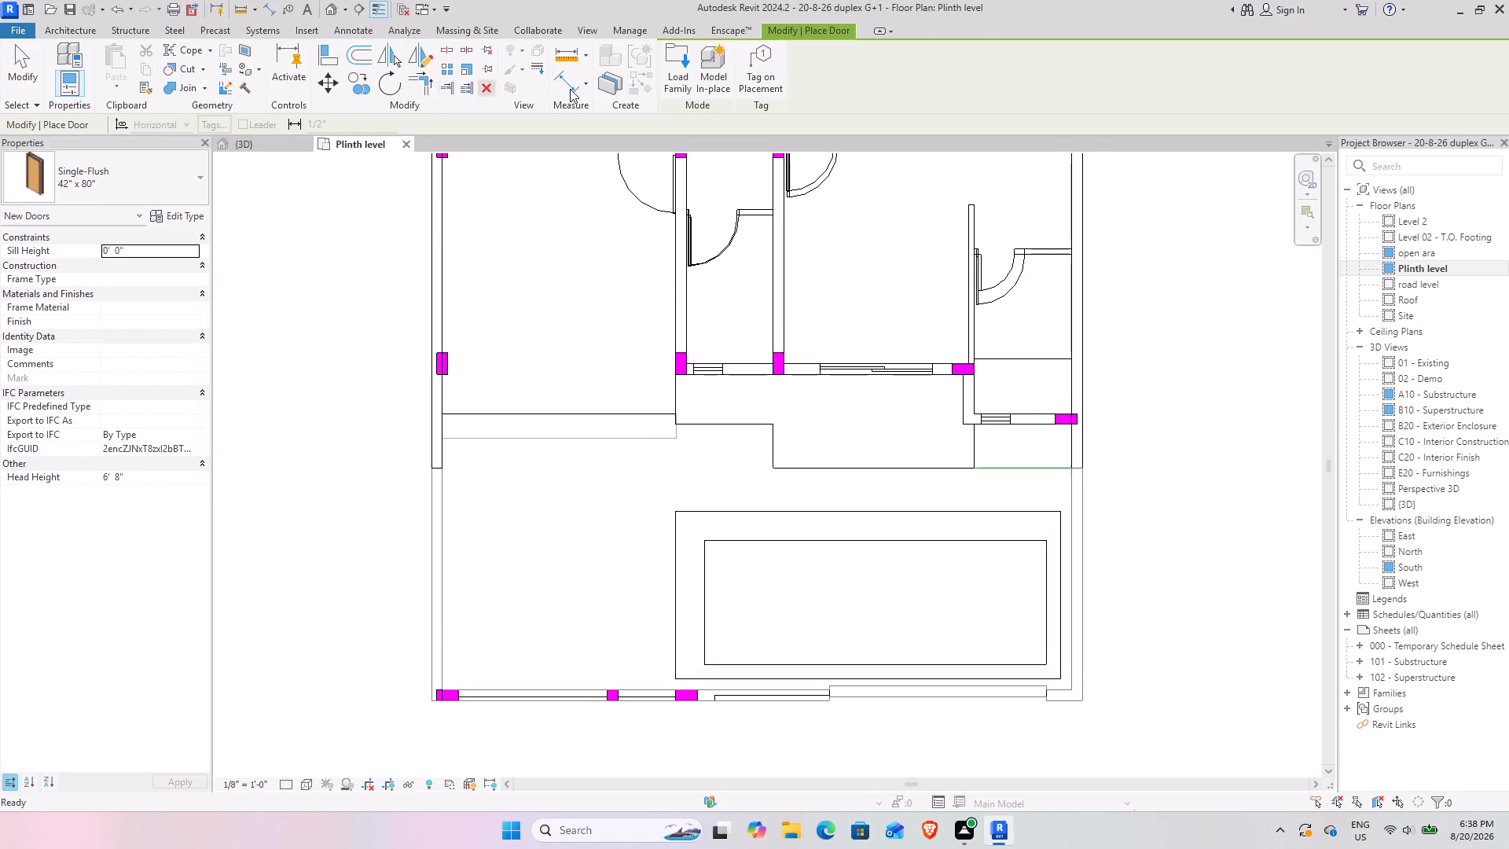
{"action": "left_click", "coordinate": [669, 89]}
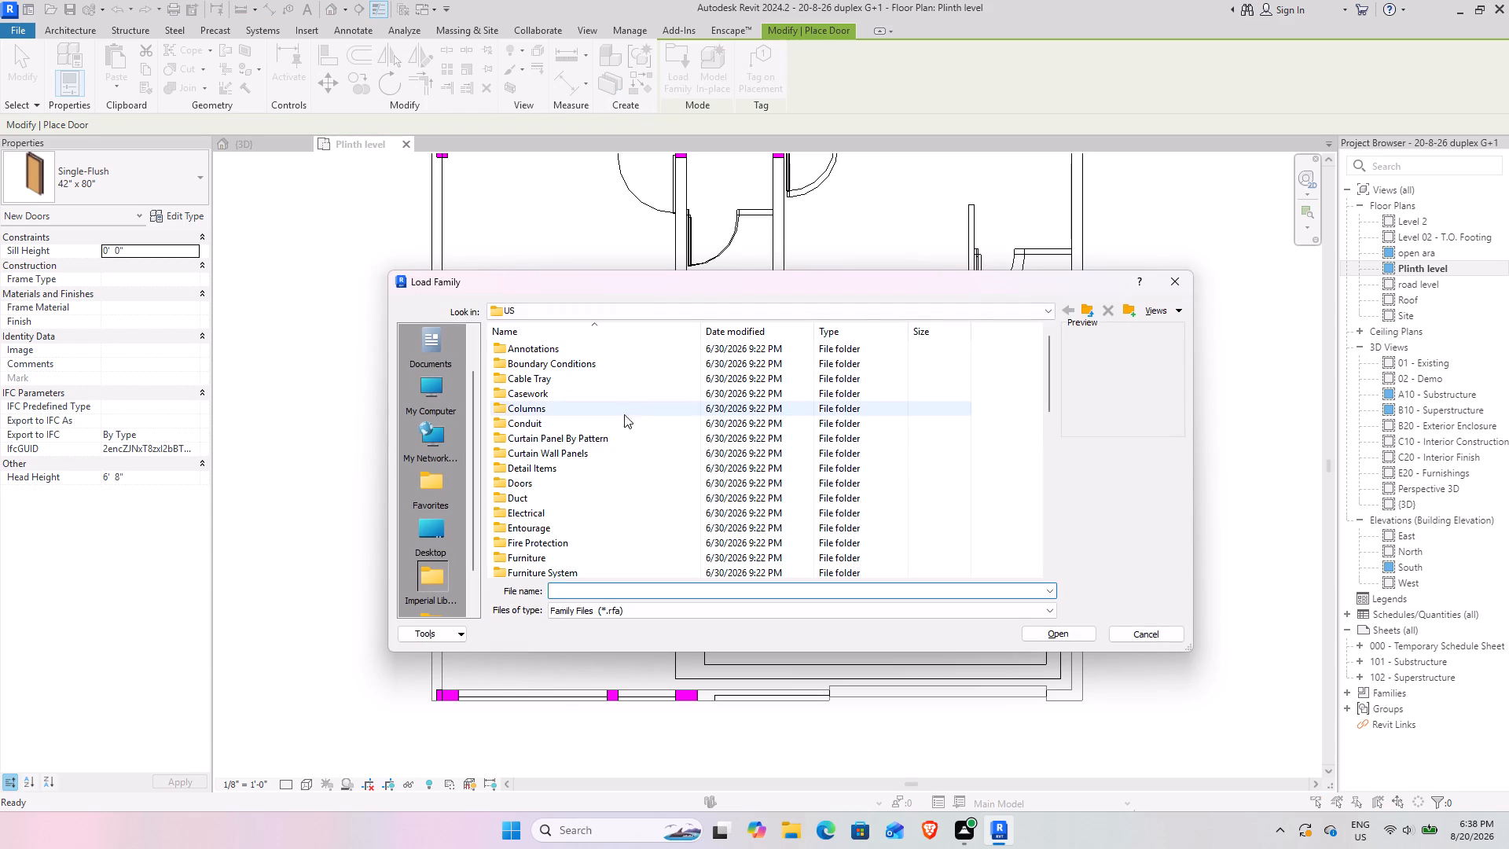
{"action": "scroll", "coordinate": [569, 440], "scroll_direction": "down", "scroll_amount": 5}
{"action": "scroll", "coordinate": [566, 441], "scroll_direction": "up", "scroll_amount": 2}
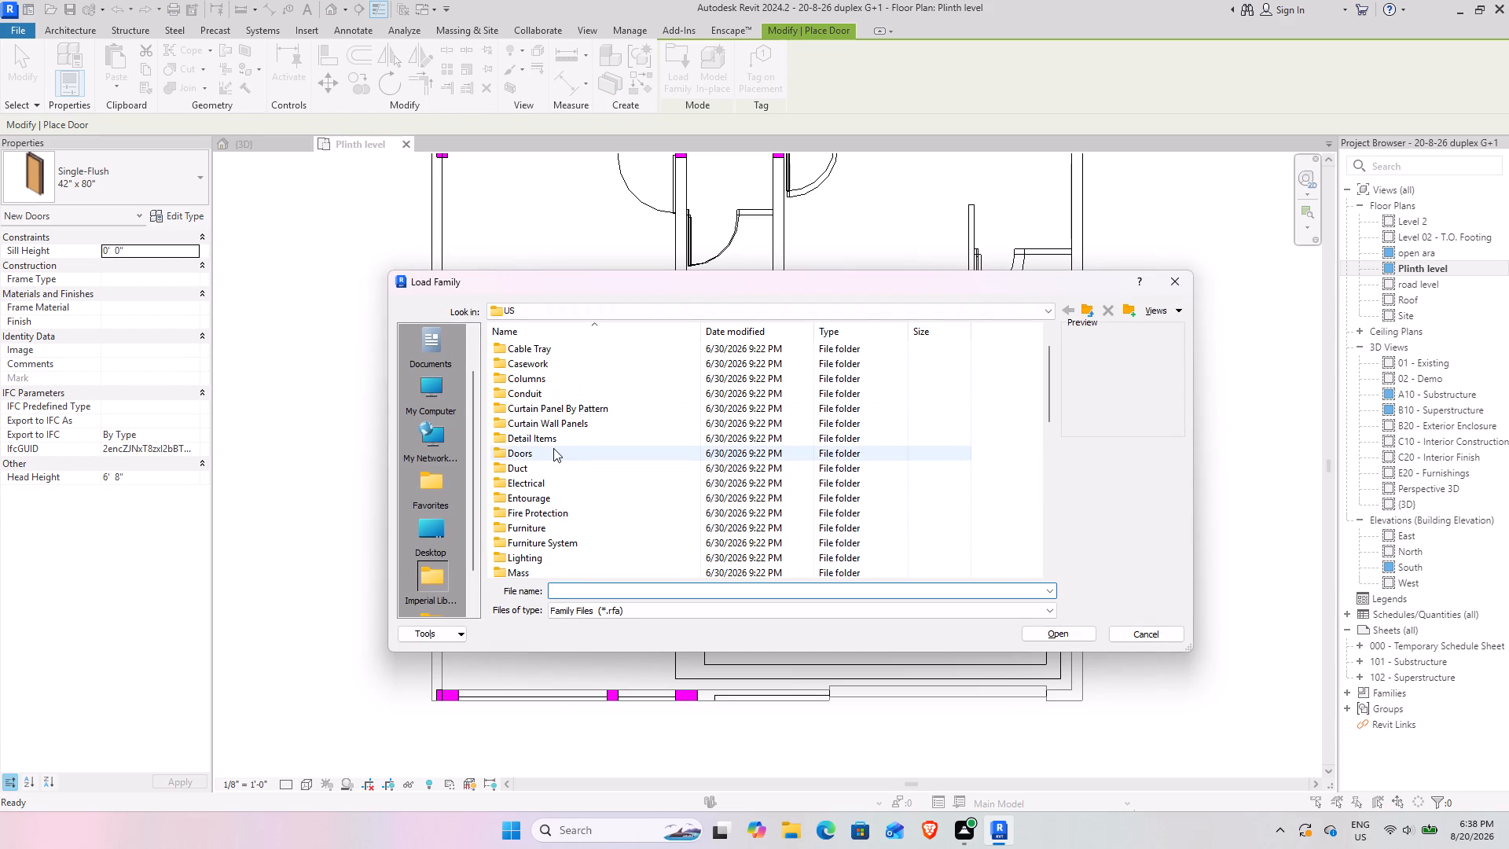
{"action": "double_click", "coordinate": [553, 448]}
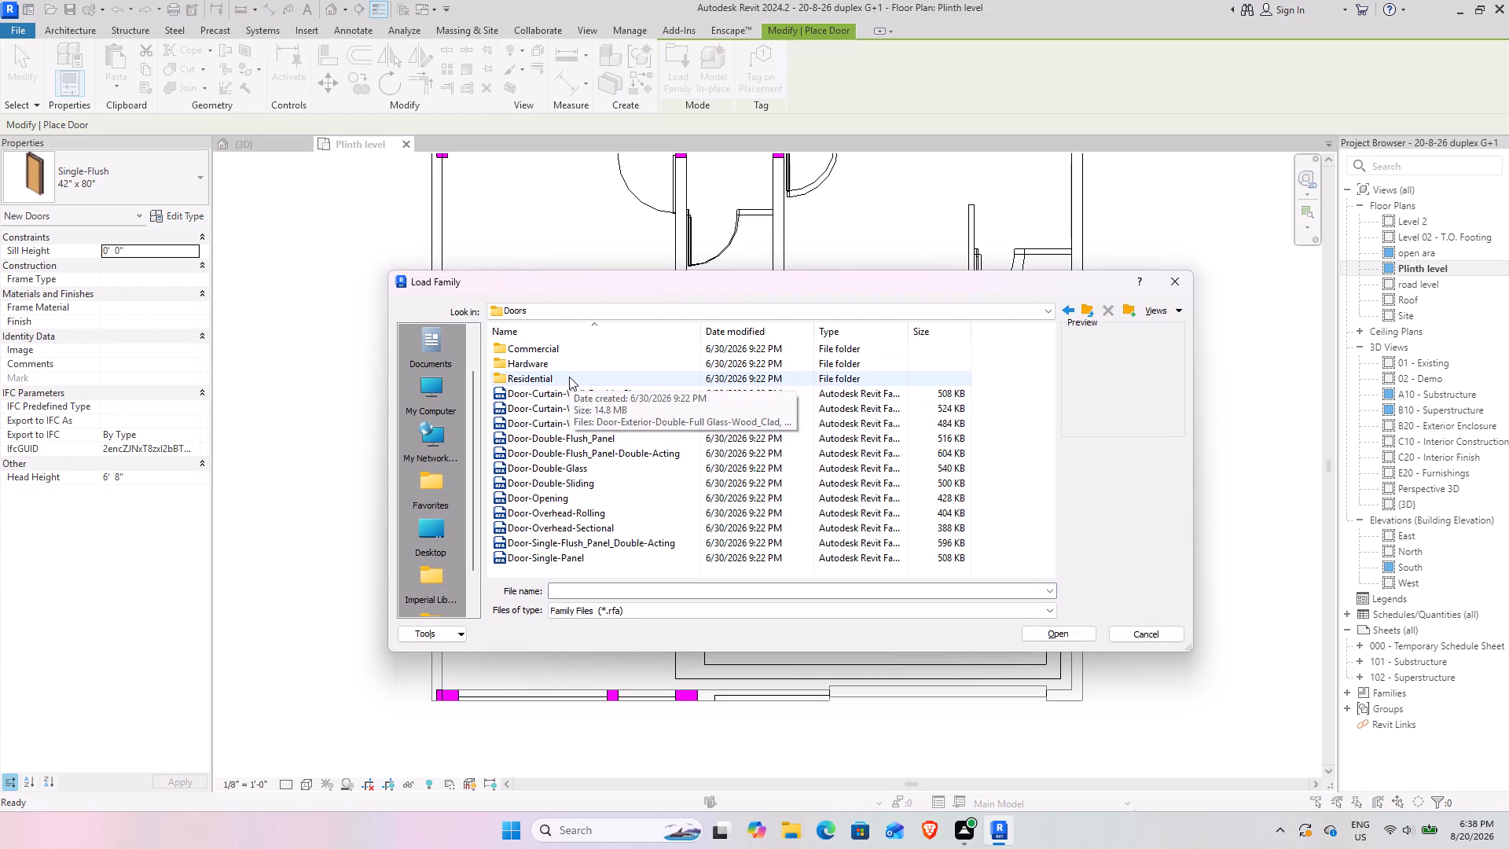
Browse the door families in the Doors folder with enlarged thumbnails, comparing the curtain-wall, double, overhead and single types.
{"action": "scroll", "coordinate": [571, 381], "scroll_direction": "up", "scroll_amount": 9, "text": "ctrl"}
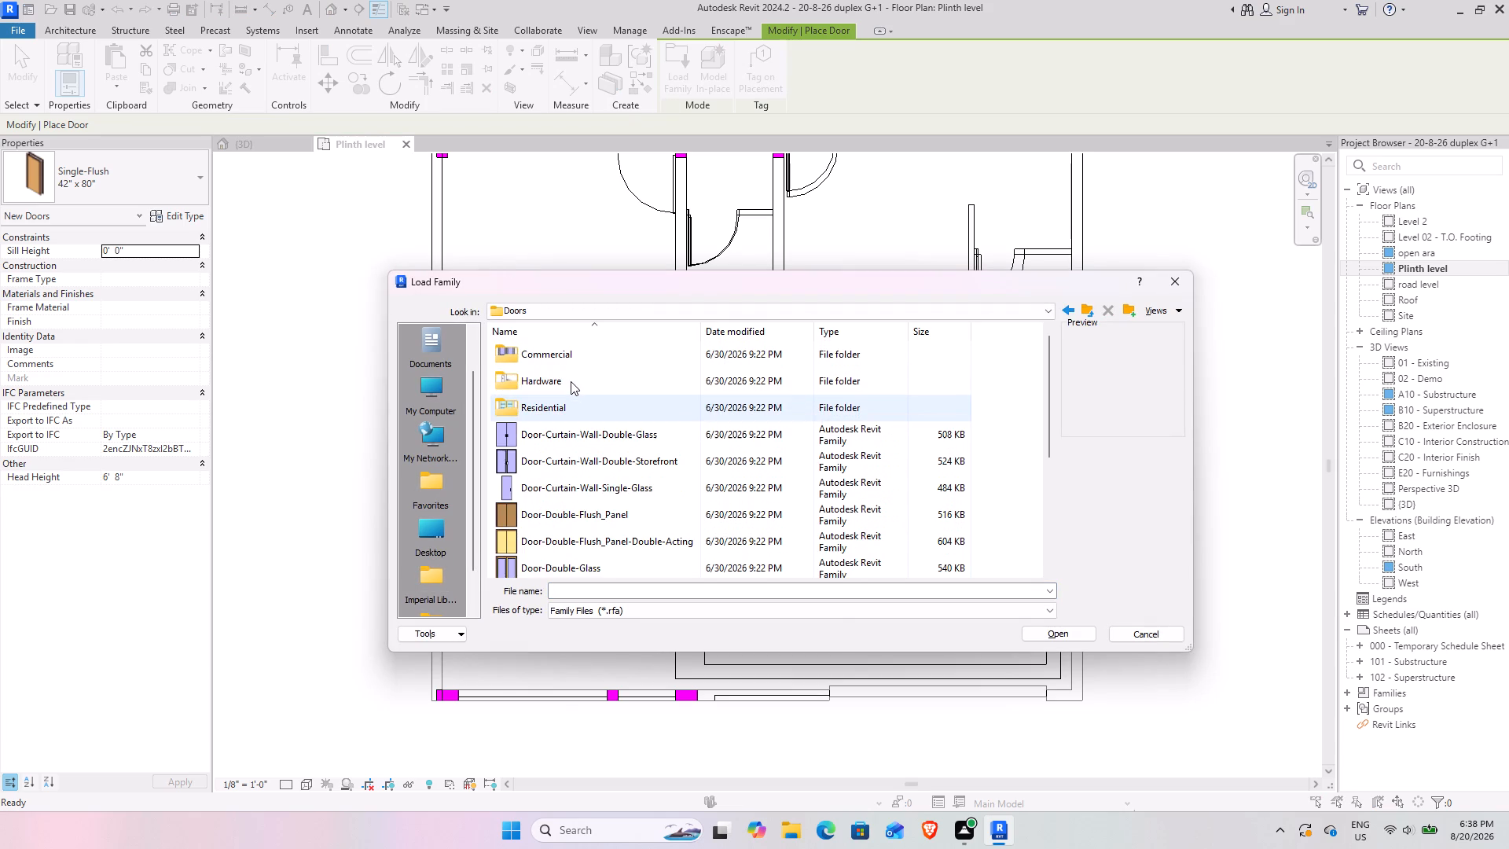
{"action": "scroll", "coordinate": [571, 381], "scroll_direction": "up", "scroll_amount": 3, "text": "ctrl"}
{"action": "scroll", "coordinate": [571, 381], "scroll_direction": "down", "scroll_amount": 1}
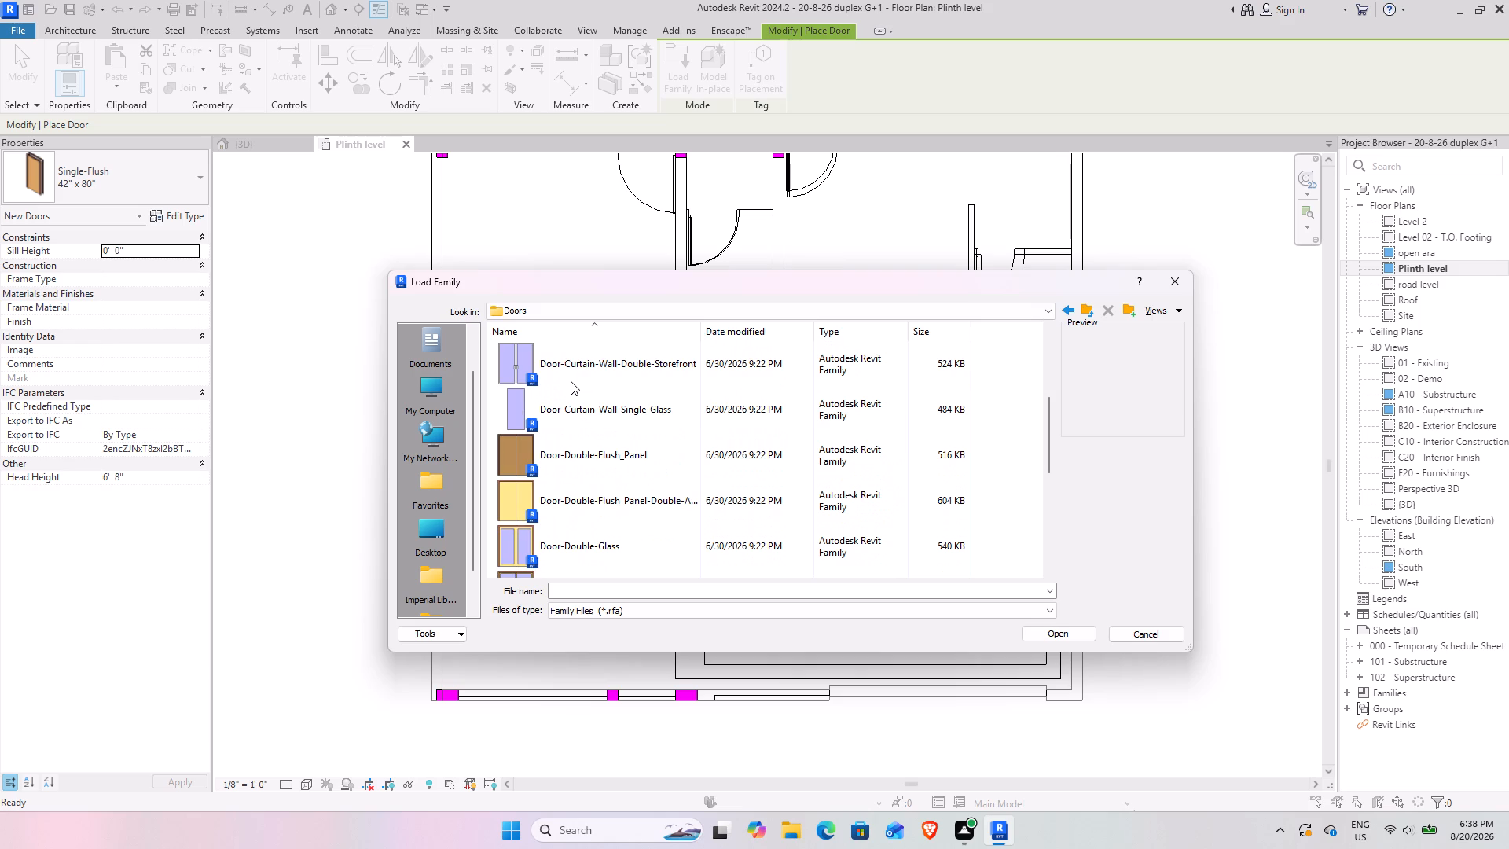
{"action": "scroll", "coordinate": [571, 381], "scroll_direction": "down", "scroll_amount": 5}
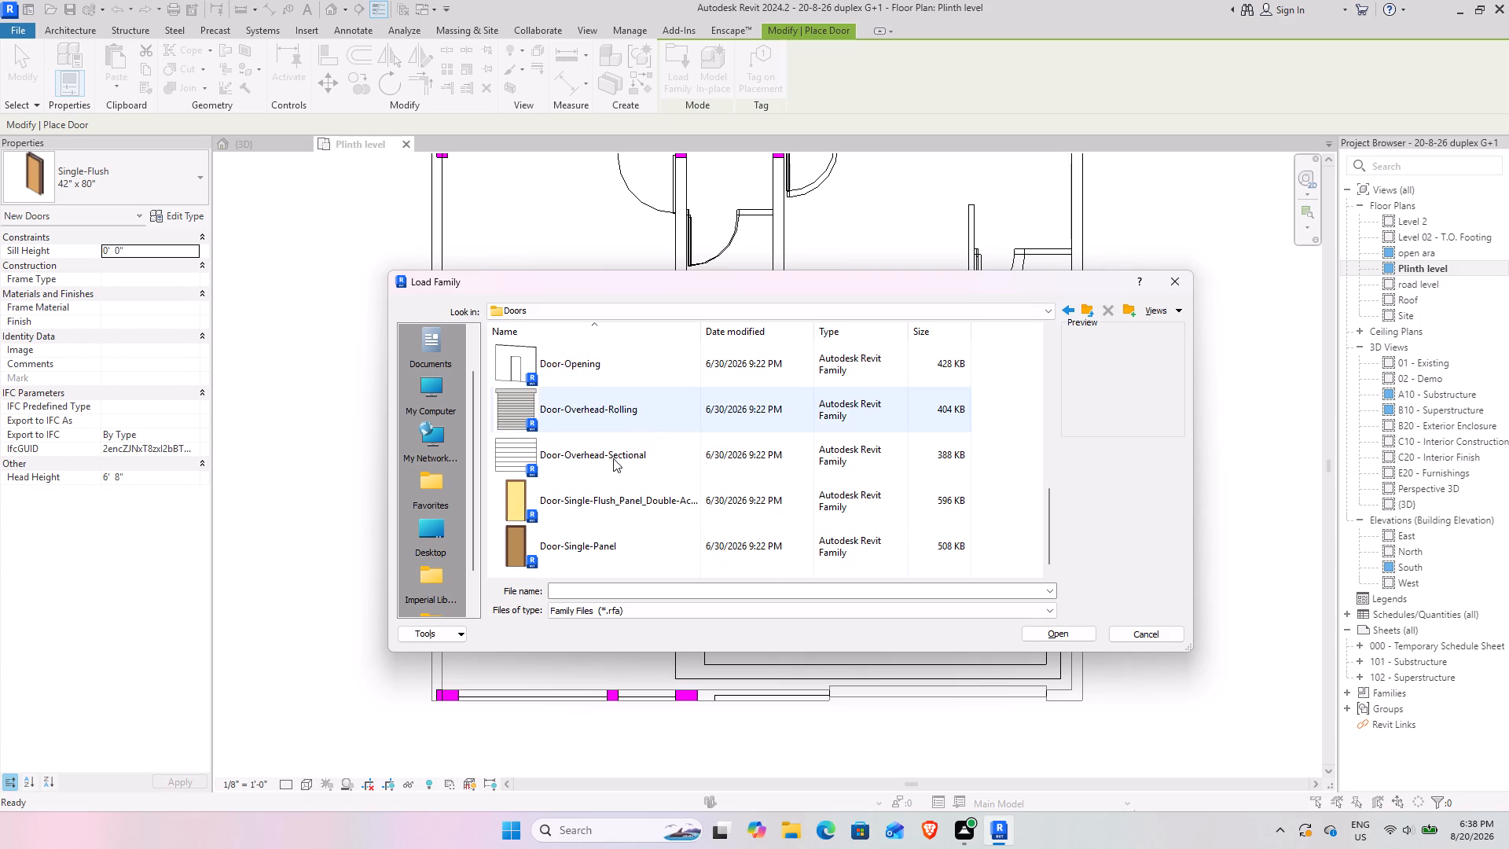
{"action": "scroll", "coordinate": [594, 490], "scroll_direction": "up", "scroll_amount": 1}
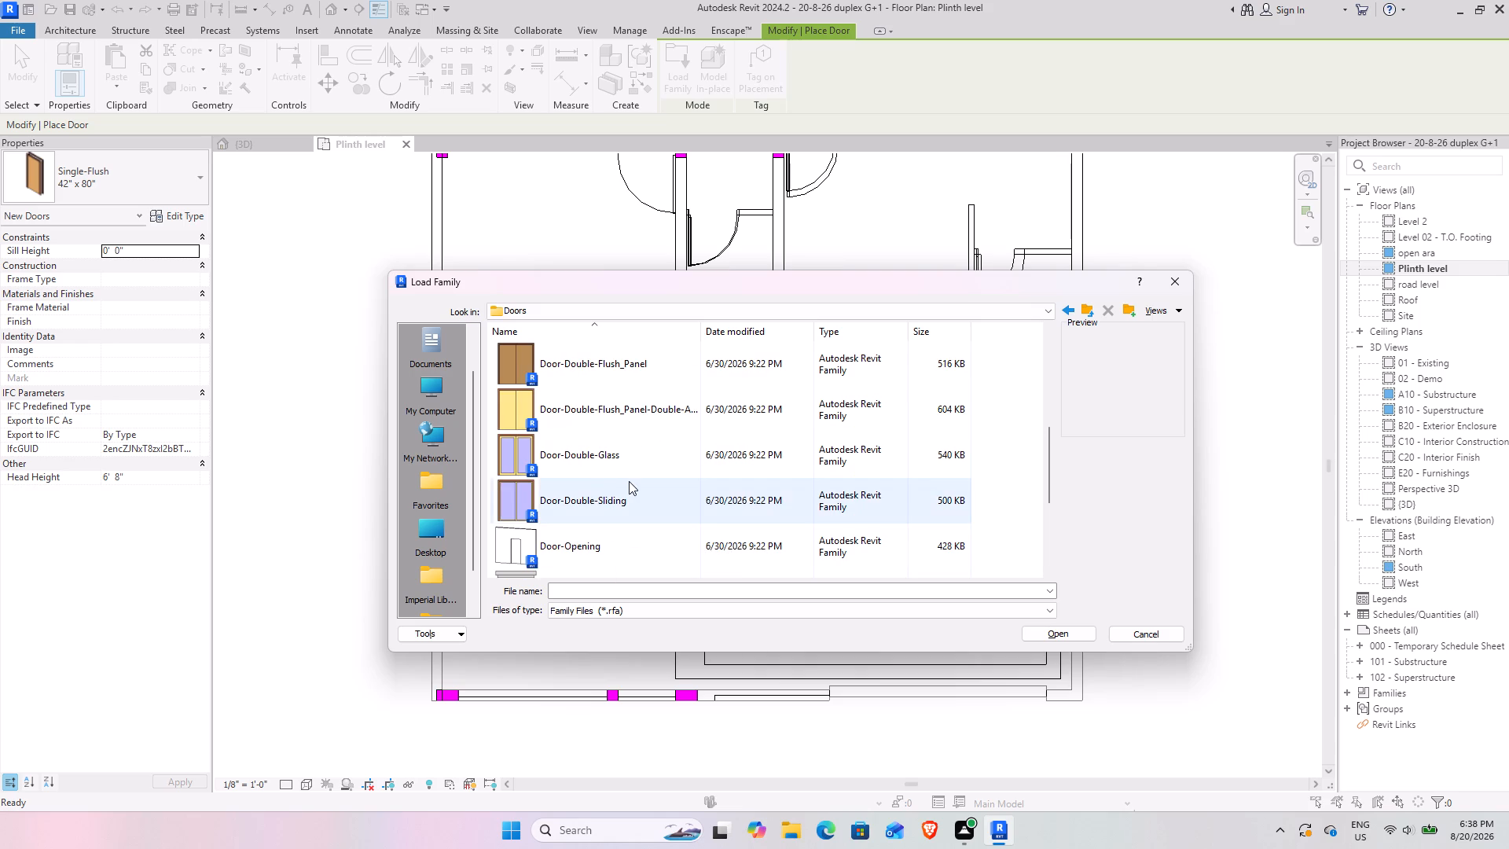
{"action": "scroll", "coordinate": [633, 480], "scroll_direction": "up", "scroll_amount": 1}
{"action": "scroll", "coordinate": [633, 479], "scroll_direction": "down", "scroll_amount": 1}
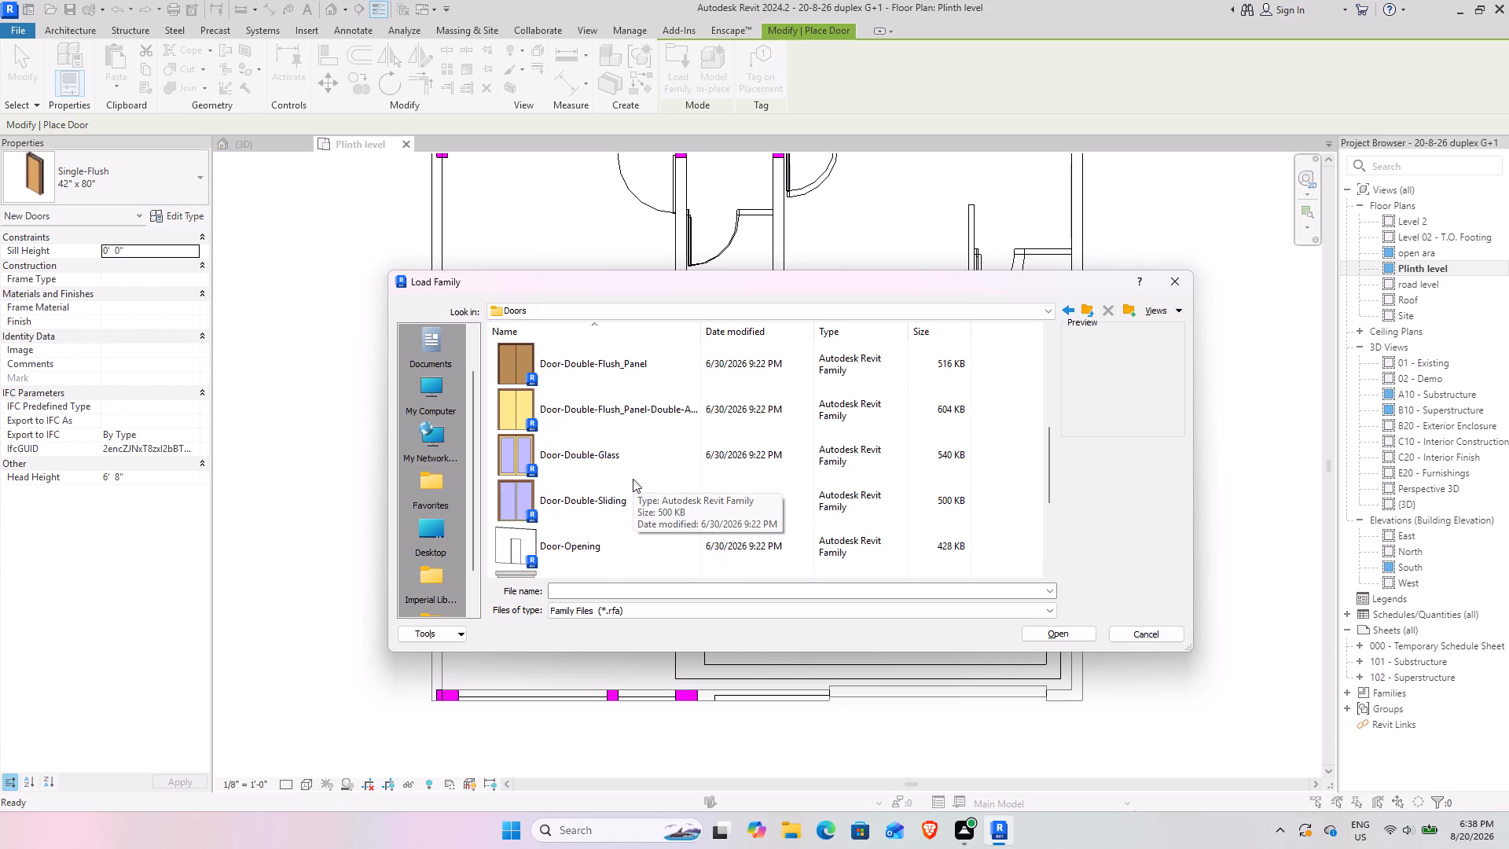
{"action": "scroll", "coordinate": [633, 479], "scroll_direction": "up", "scroll_amount": 1}
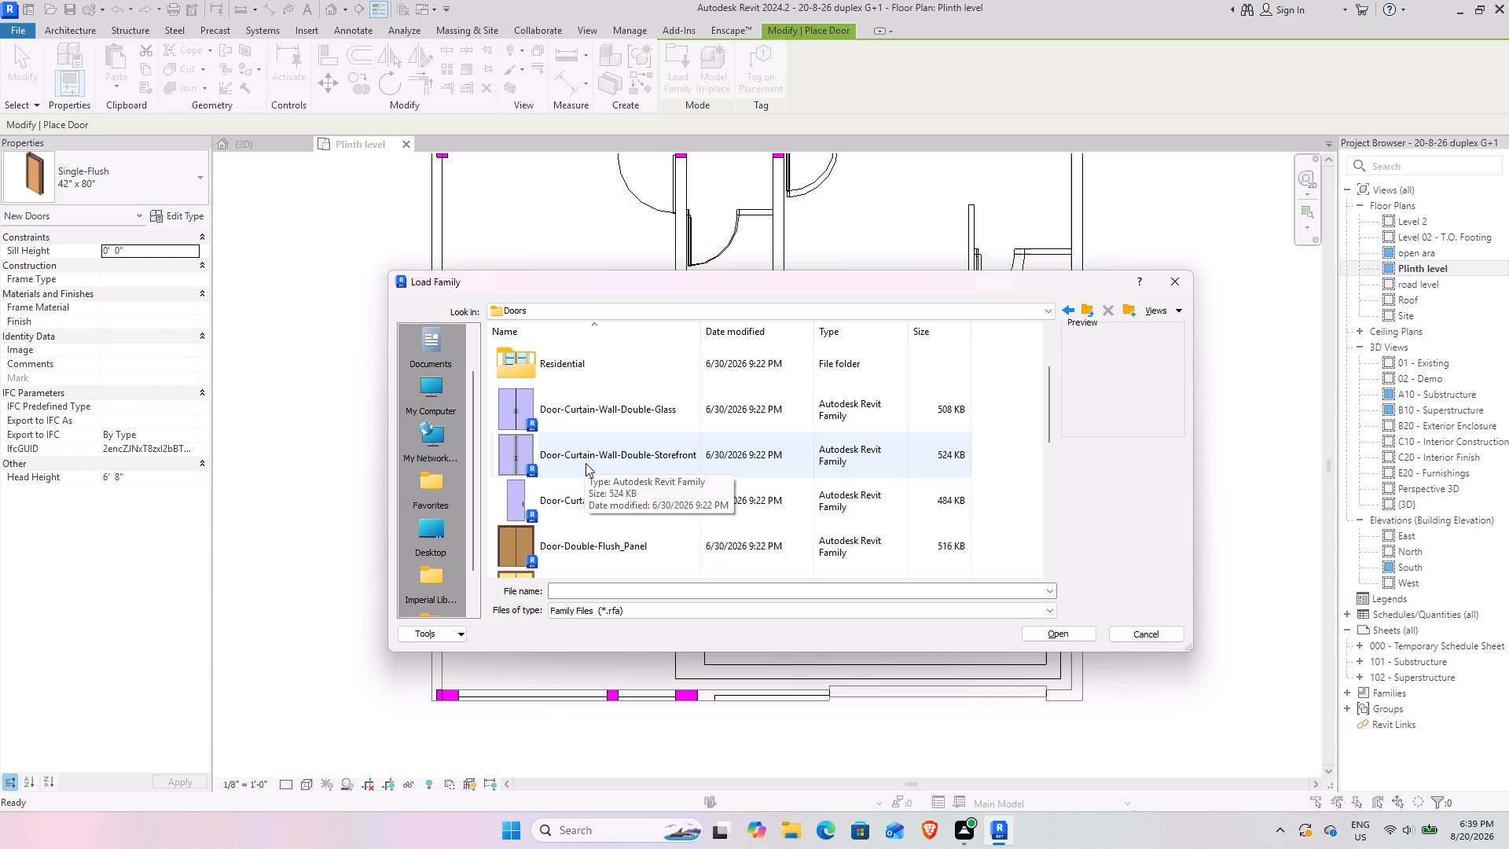
{"action": "scroll", "coordinate": [586, 463], "scroll_direction": "up", "scroll_amount": 1}
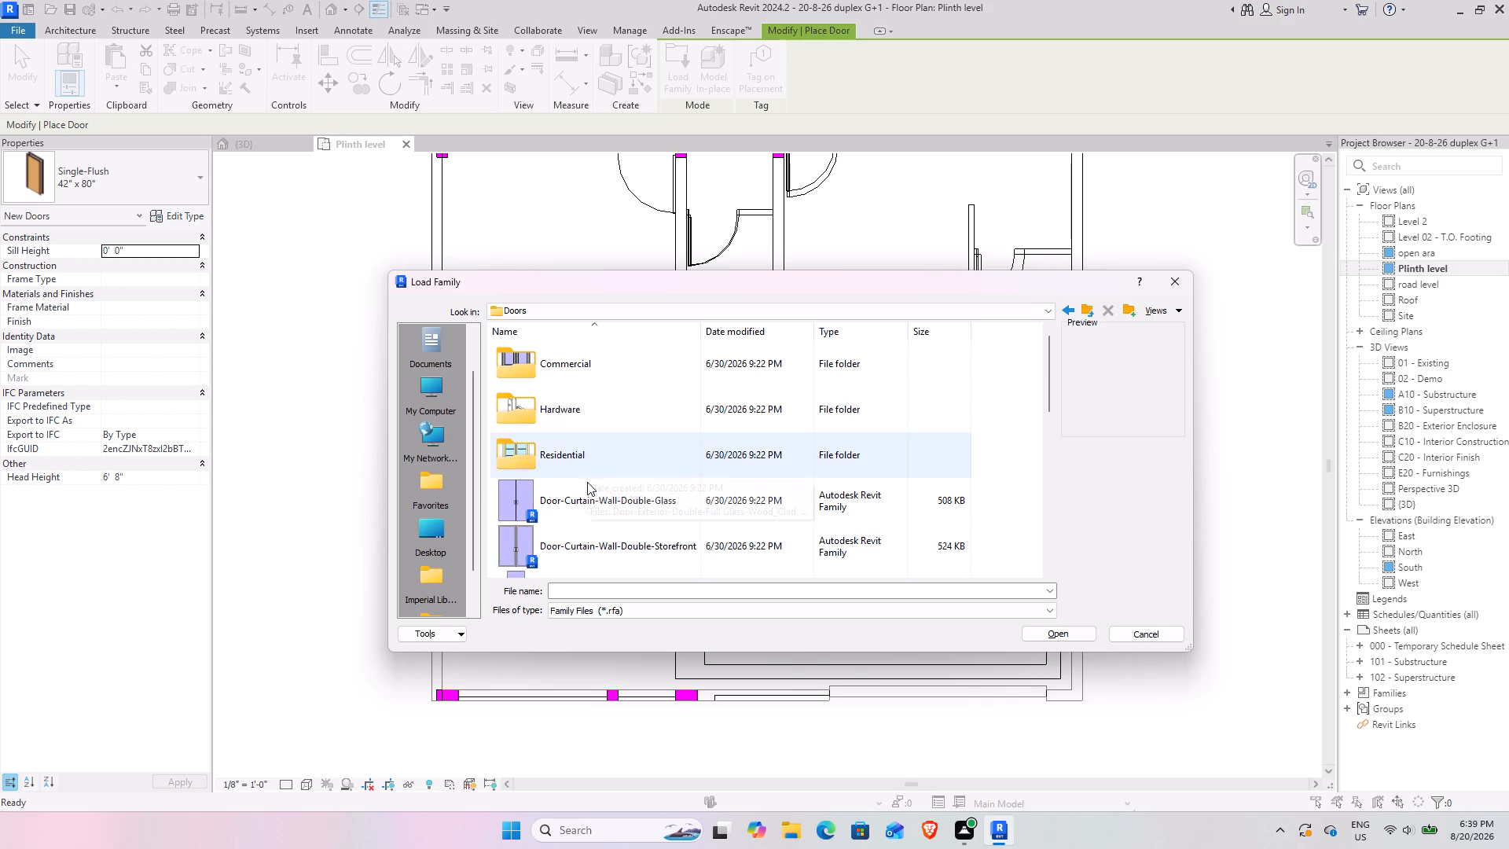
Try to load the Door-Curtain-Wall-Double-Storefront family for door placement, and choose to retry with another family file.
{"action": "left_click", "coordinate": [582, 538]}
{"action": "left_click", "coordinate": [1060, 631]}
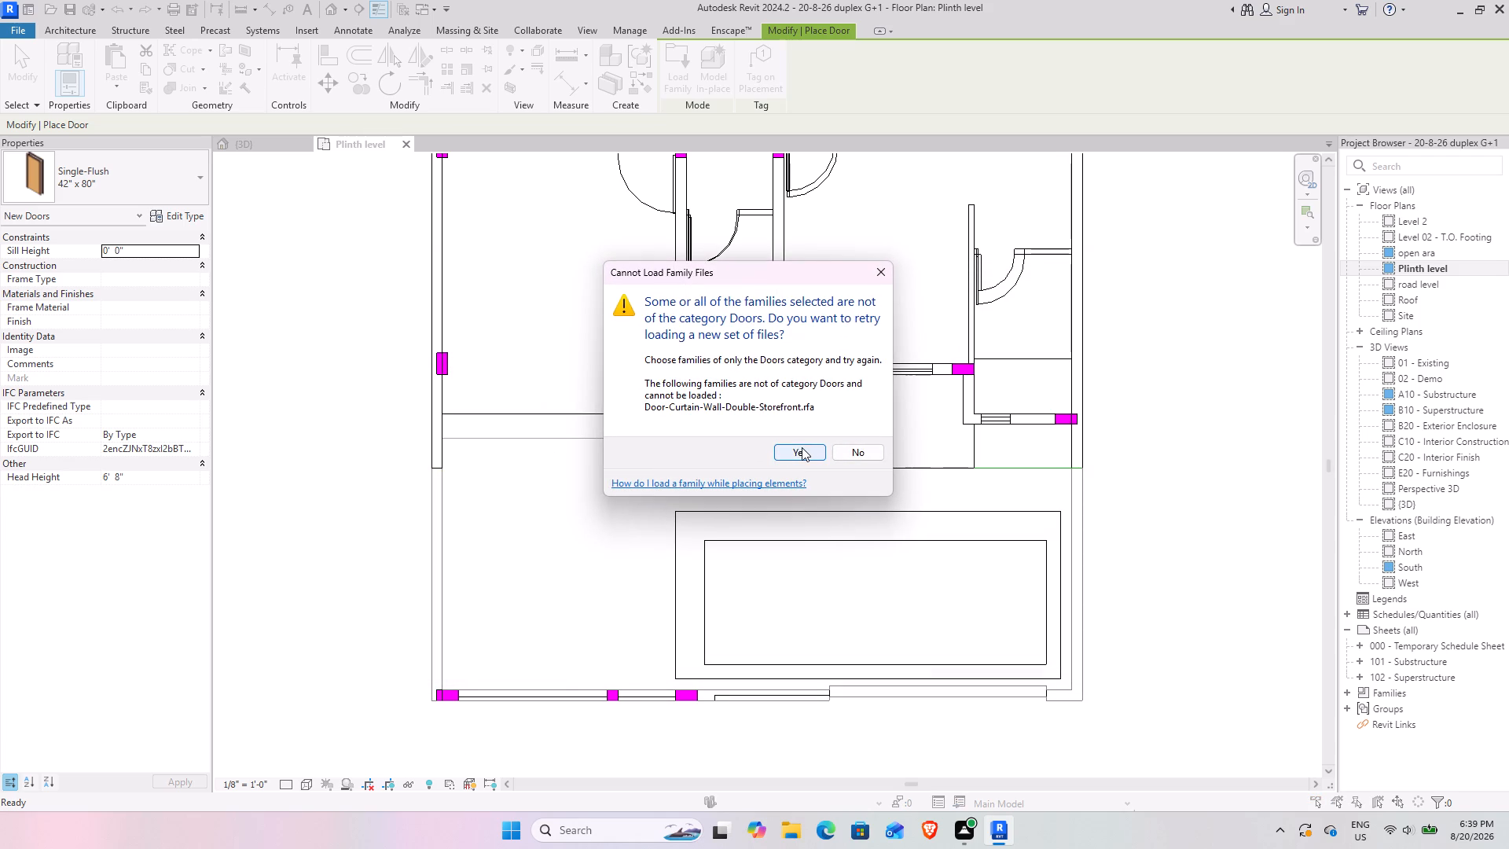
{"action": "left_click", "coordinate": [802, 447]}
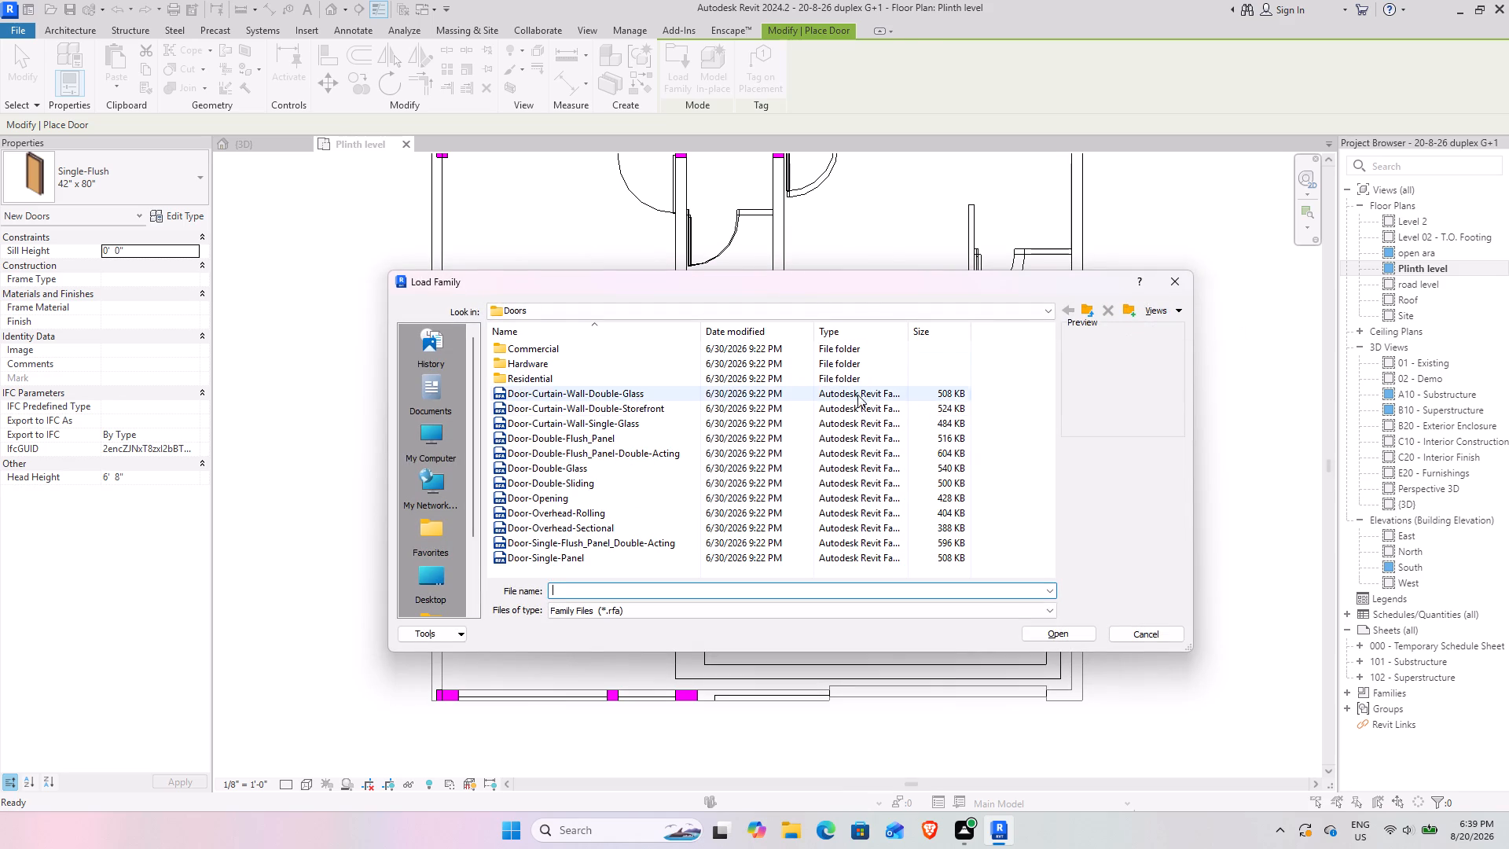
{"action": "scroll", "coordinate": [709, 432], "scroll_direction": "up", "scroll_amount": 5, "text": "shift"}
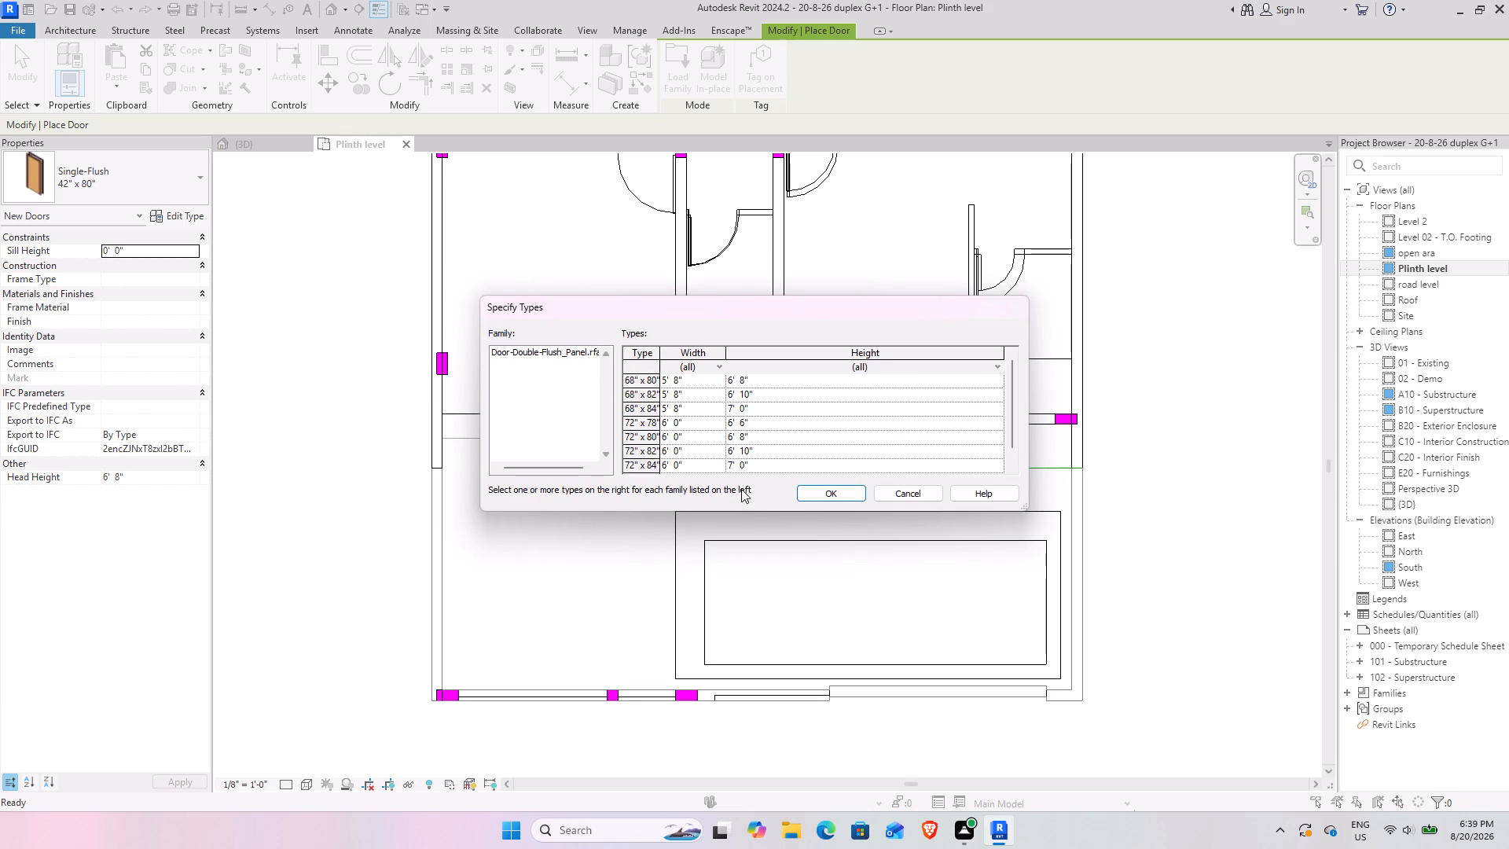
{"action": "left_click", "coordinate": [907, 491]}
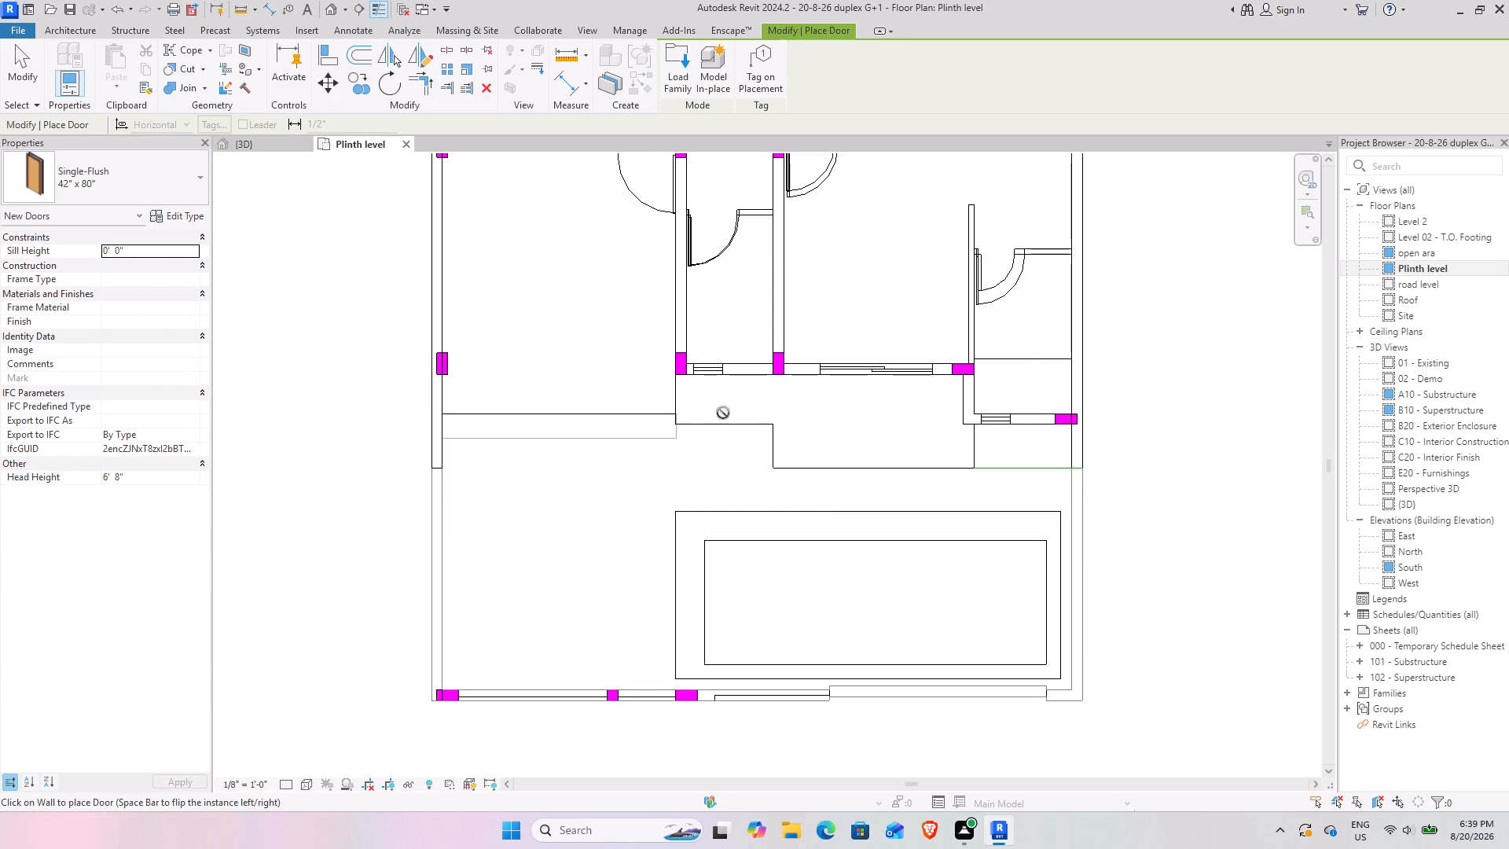
Load the Door-Double-Sliding family from the Doors folder with its 72" x 82" type.
{"action": "left_click", "coordinate": [677, 72]}
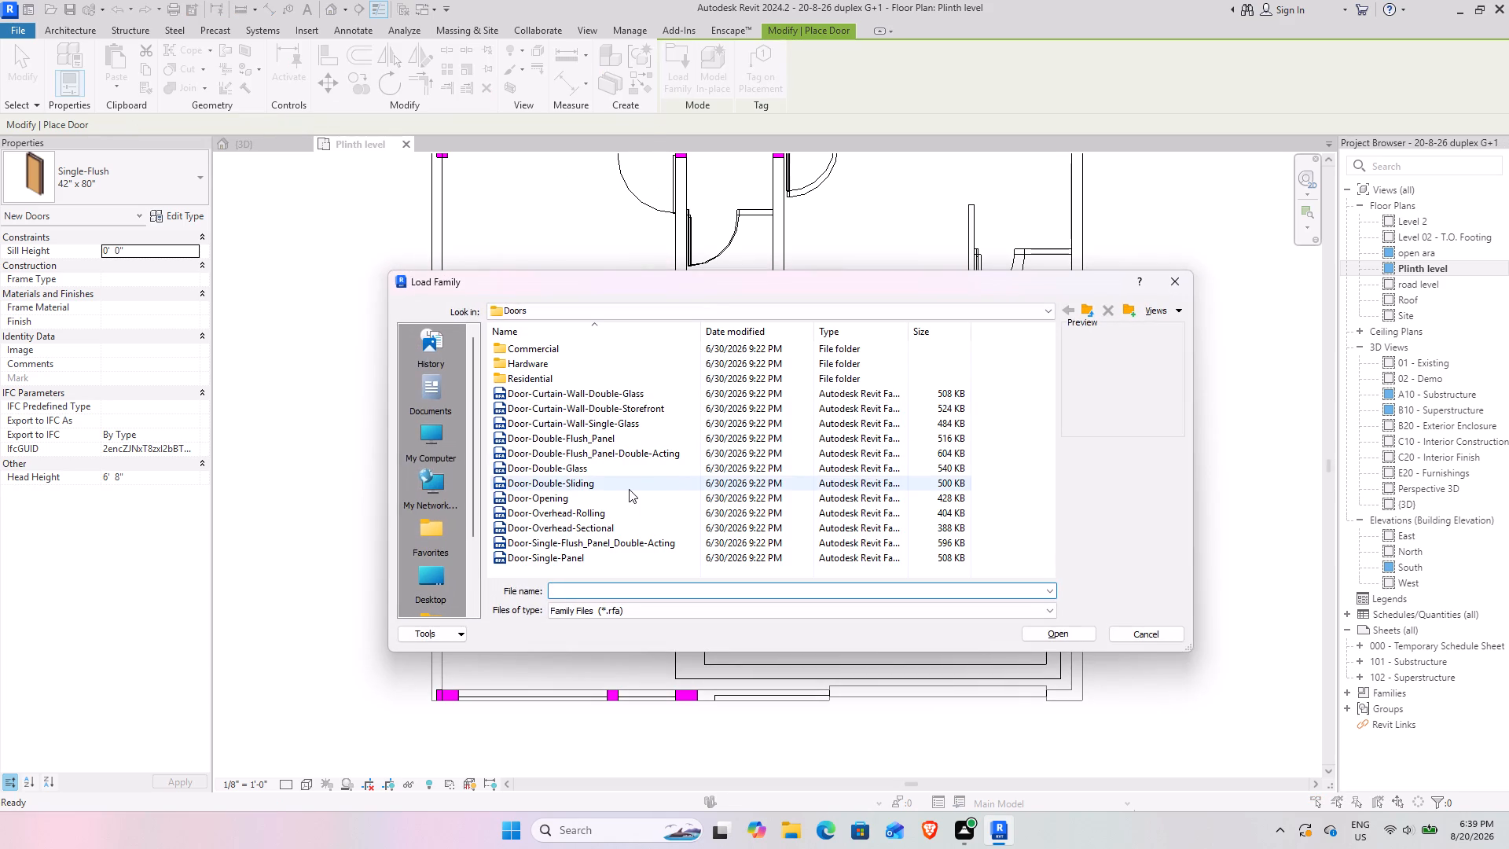
{"action": "scroll", "coordinate": [629, 489], "scroll_direction": "up", "scroll_amount": 2, "text": "shift"}
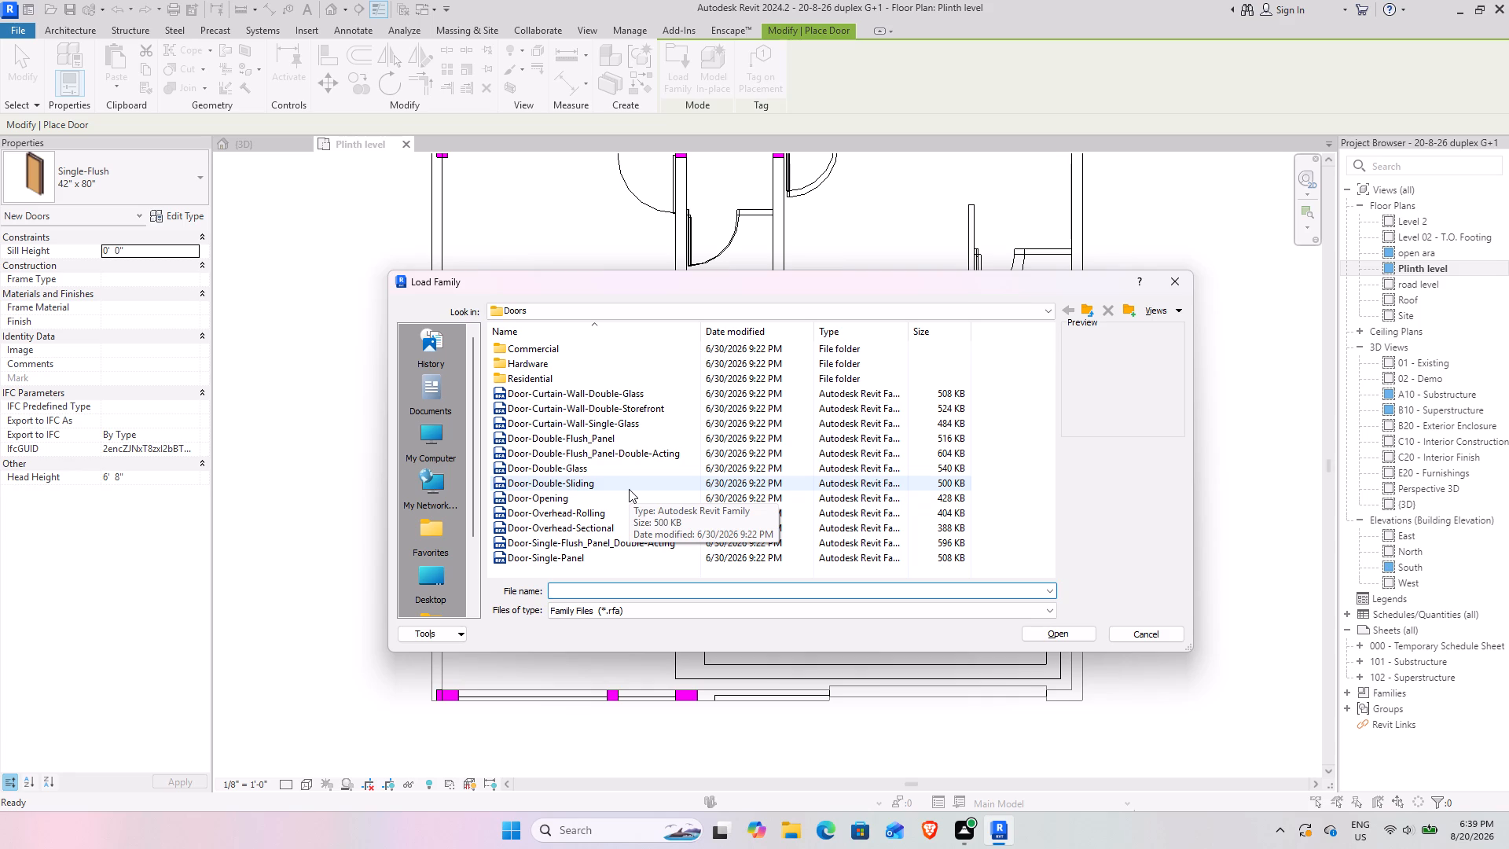
{"action": "scroll", "coordinate": [630, 487], "scroll_direction": "up", "scroll_amount": 14, "text": "ctrl"}
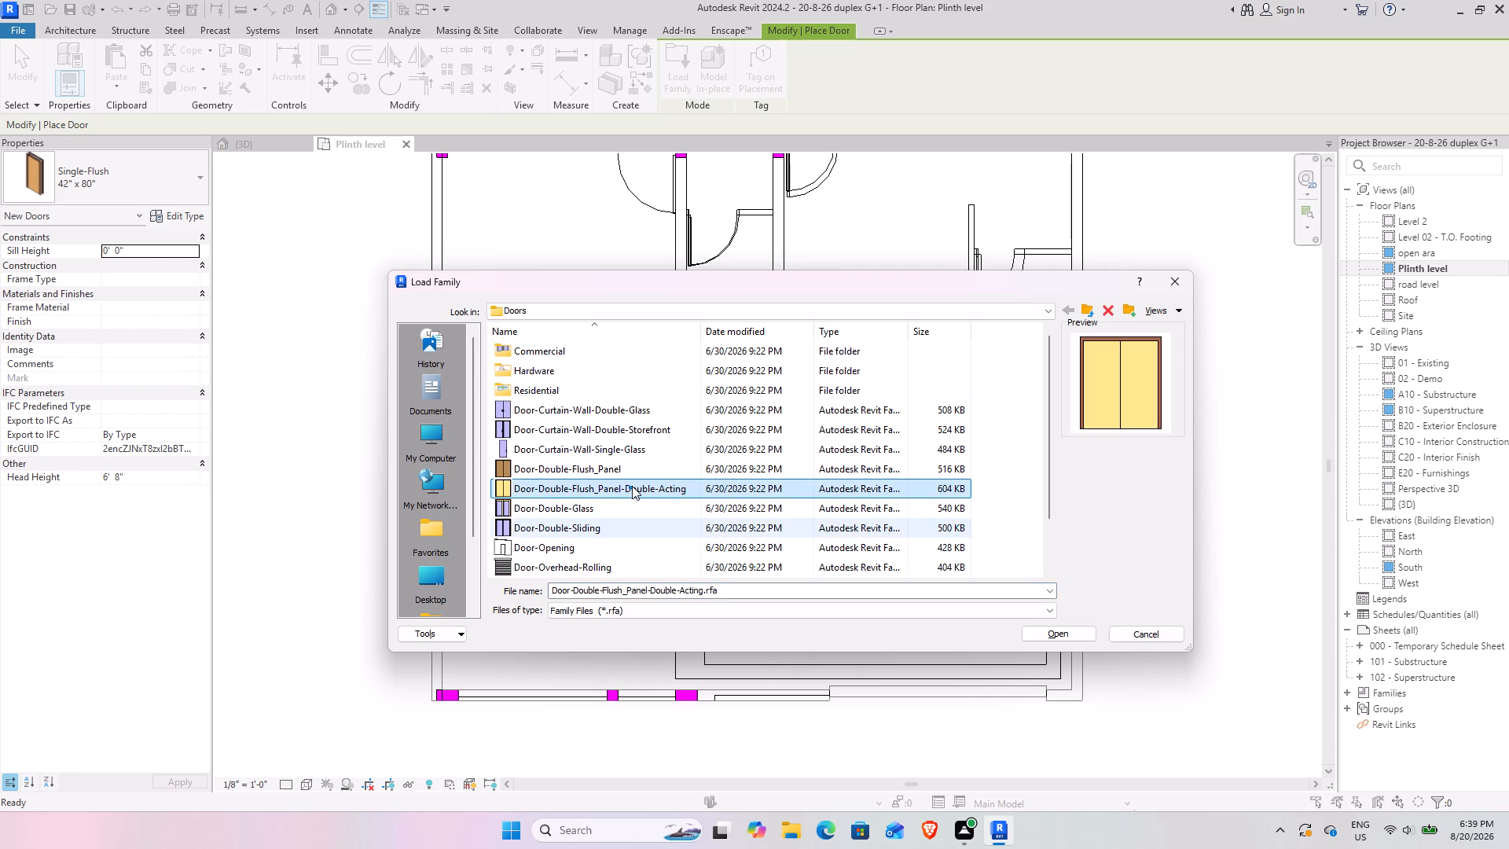
{"action": "scroll", "coordinate": [633, 483], "scroll_direction": "up", "scroll_amount": 7, "text": "ctrl"}
{"action": "key", "text": "Escape"}
{"action": "scroll", "coordinate": [639, 480], "scroll_direction": "up", "scroll_amount": 10, "text": "ctrl"}
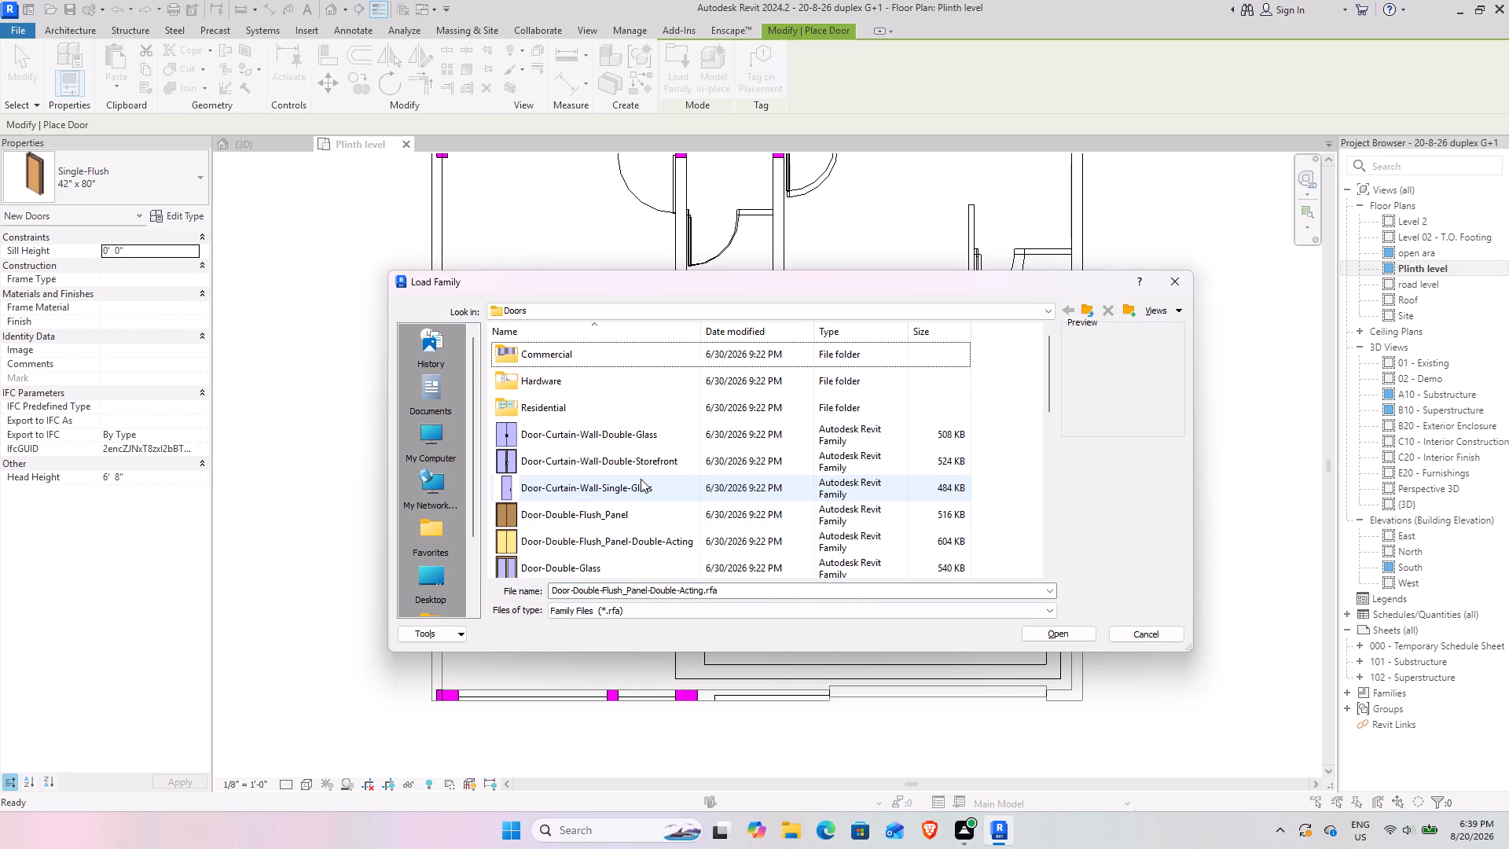
{"action": "scroll", "coordinate": [641, 479], "scroll_direction": "down", "scroll_amount": 1}
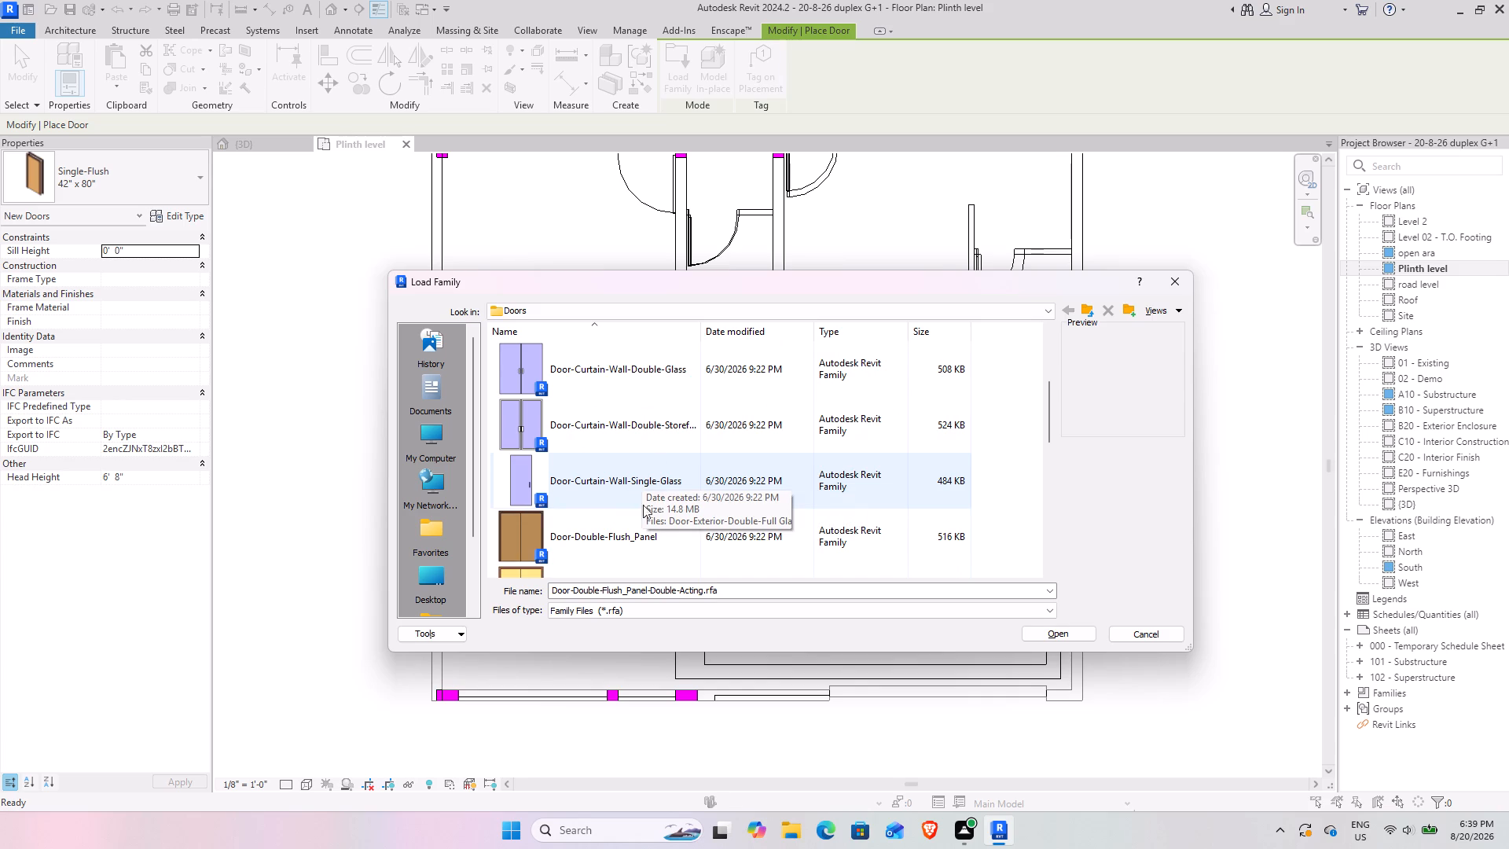
{"action": "scroll", "coordinate": [621, 487], "scroll_direction": "down", "scroll_amount": 2}
{"action": "scroll", "coordinate": [621, 487], "scroll_direction": "up", "scroll_amount": 1}
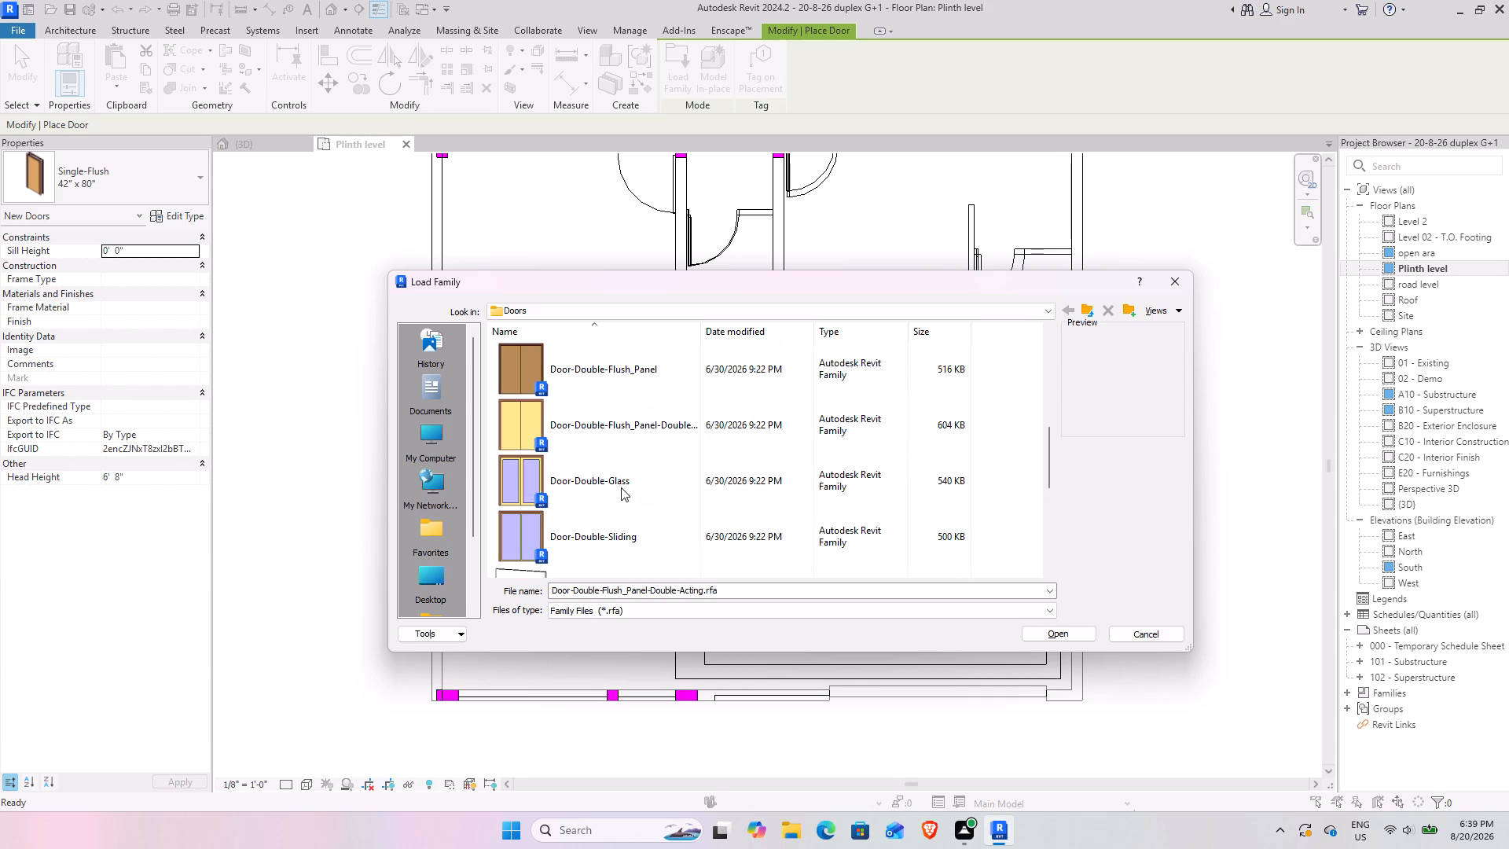
{"action": "left_click", "coordinate": [585, 542]}
{"action": "left_click", "coordinate": [1039, 633]}
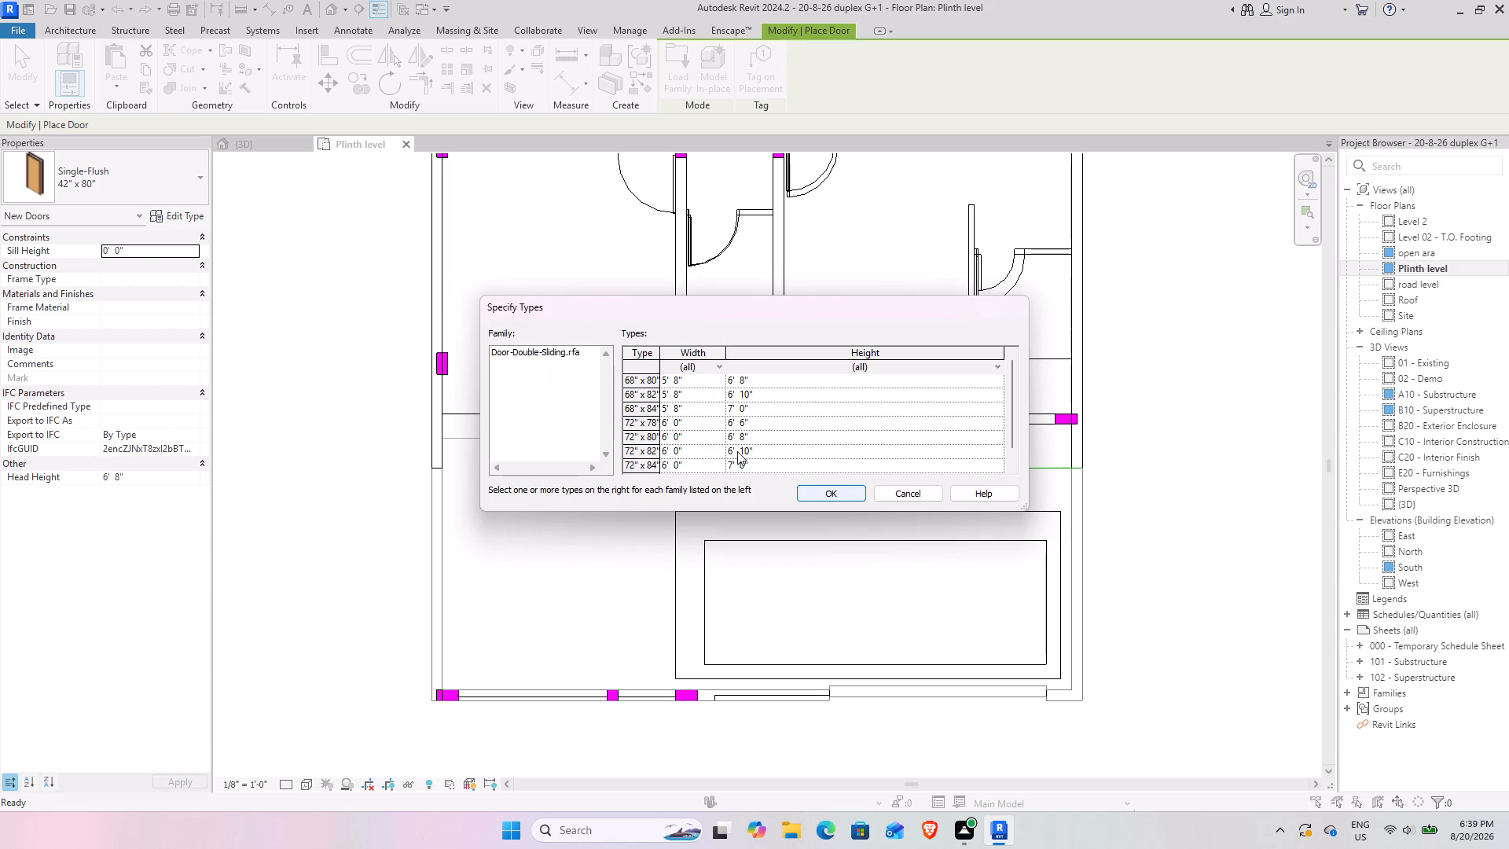
{"action": "scroll", "coordinate": [693, 421], "scroll_direction": "down", "scroll_amount": 2}
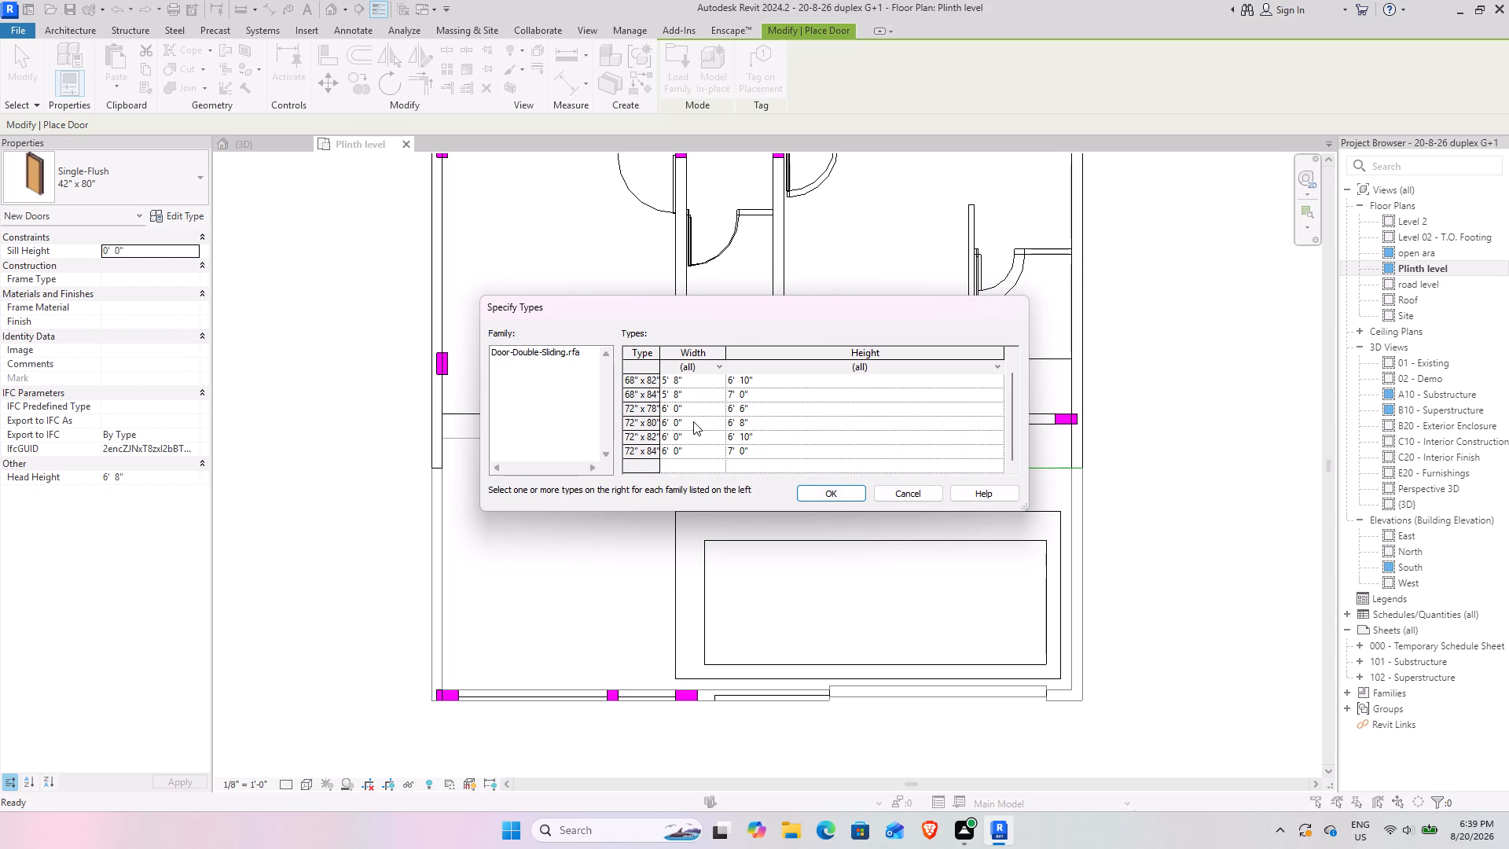
{"action": "left_click", "coordinate": [639, 438]}
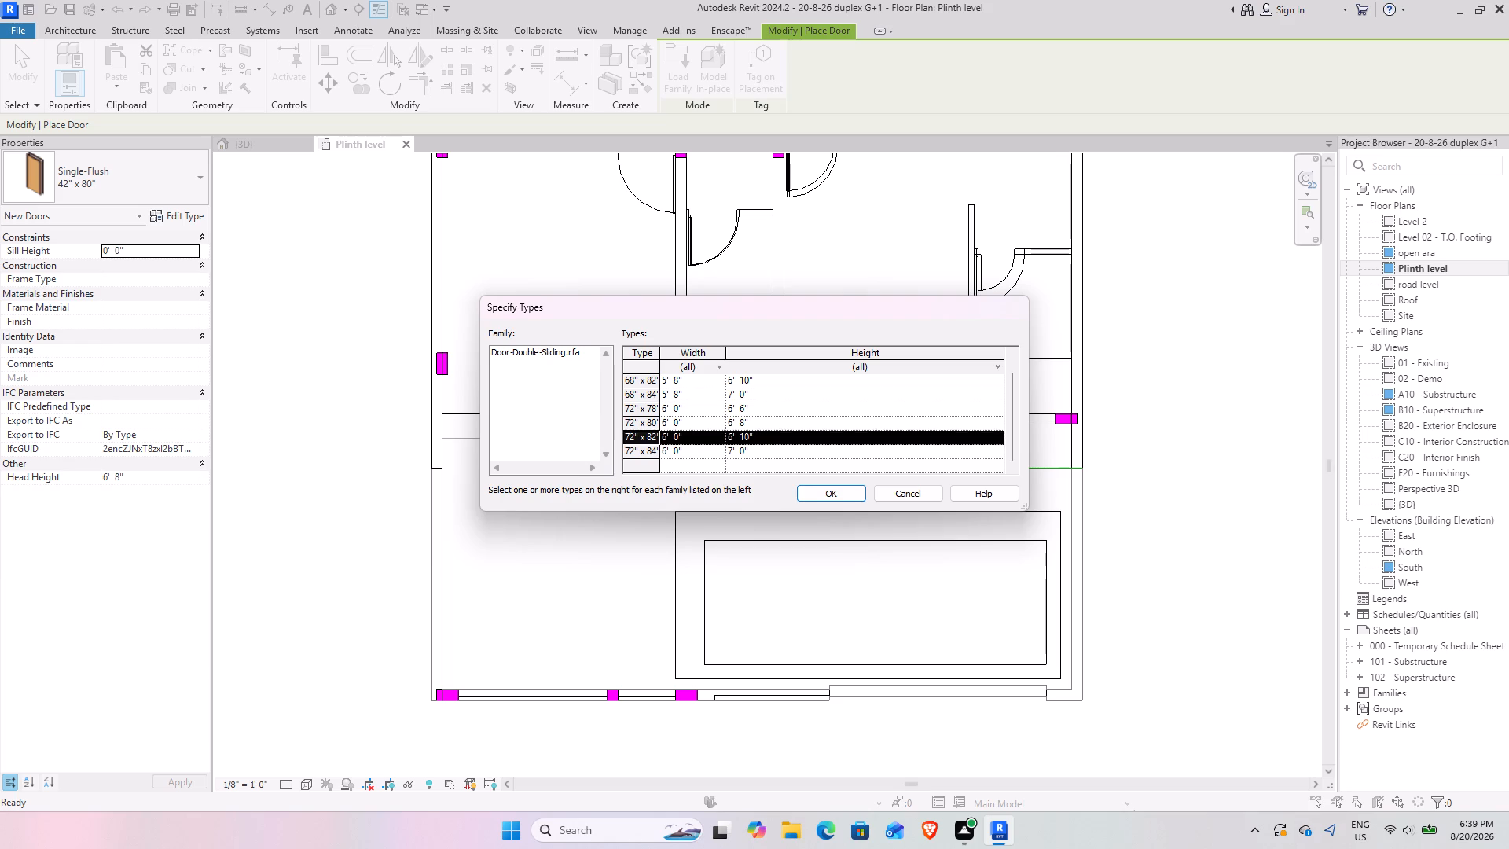
{"action": "left_click", "coordinate": [644, 462]}
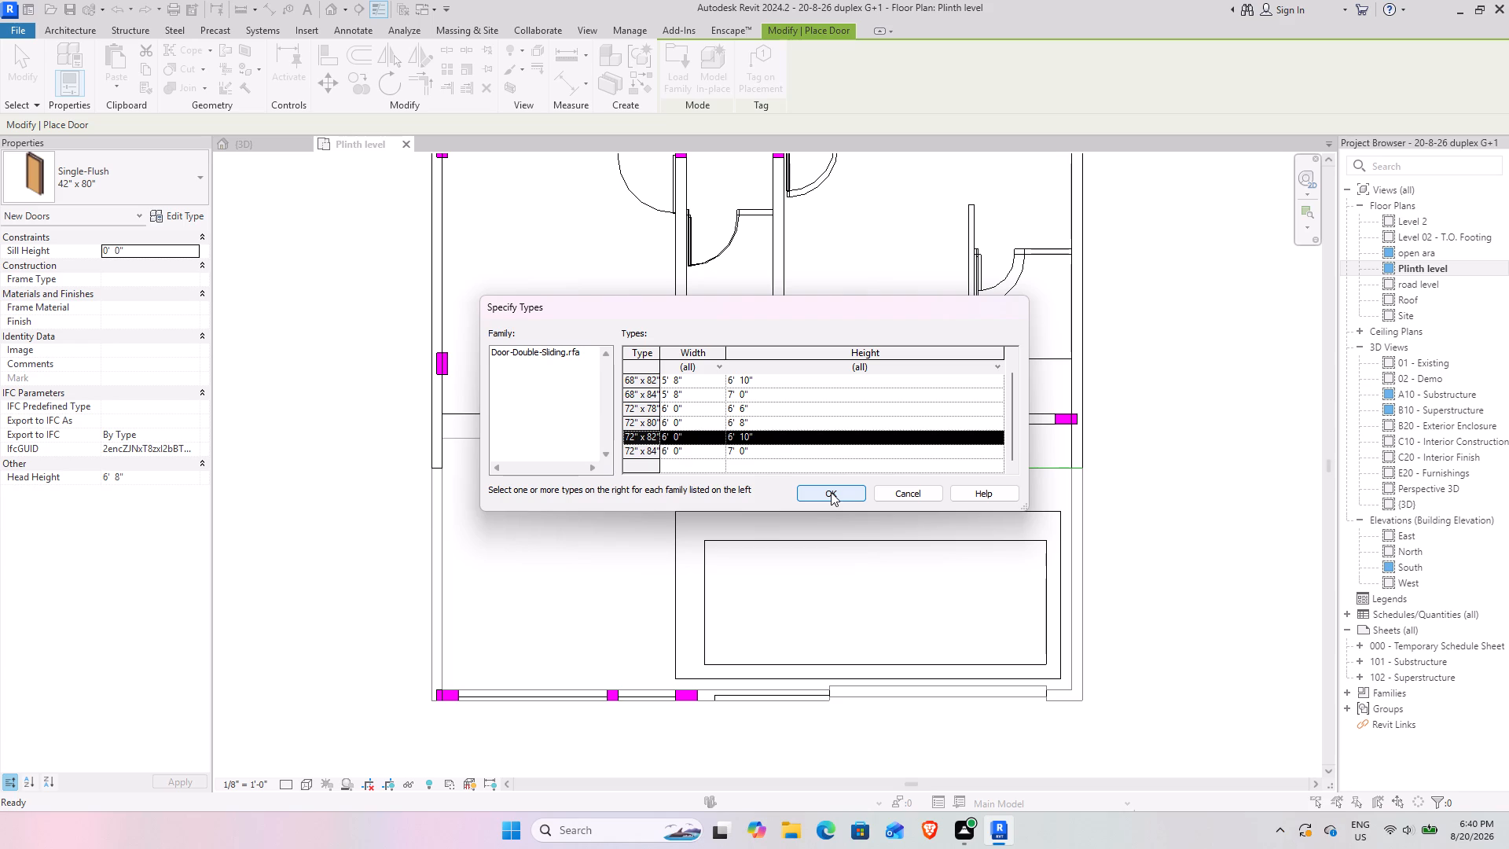
{"action": "left_click", "coordinate": [831, 492]}
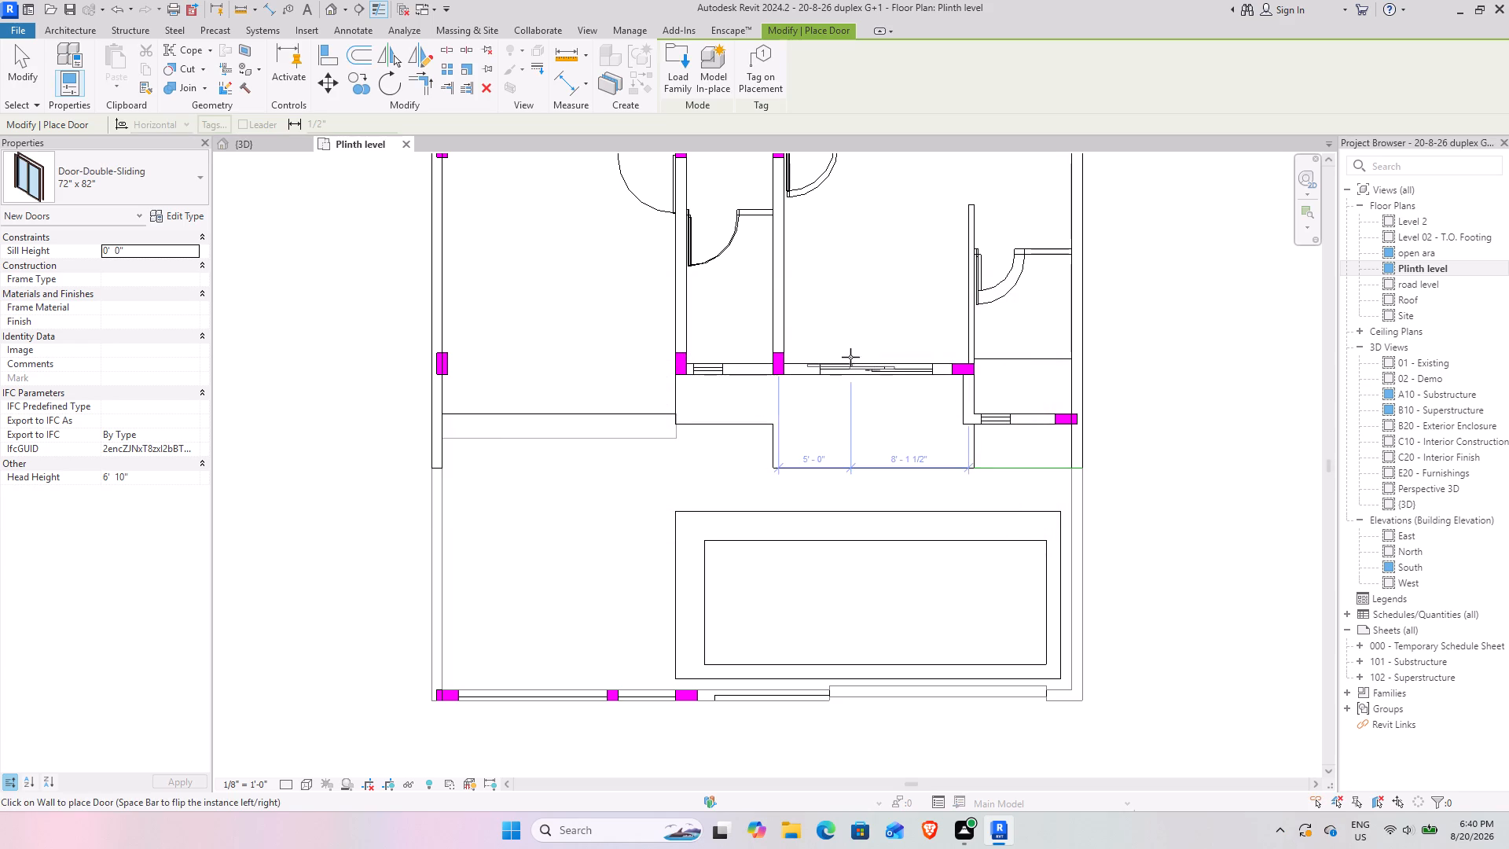
Place the 72" x 82" double sliding door in the front room's south wall, about 6'-3" from its east wall.
{"action": "middle_click_drag", "start_coordinate": [851, 358], "coordinate": [670, 461]}
{"action": "scroll", "coordinate": [692, 465], "scroll_direction": "up", "scroll_amount": 8}
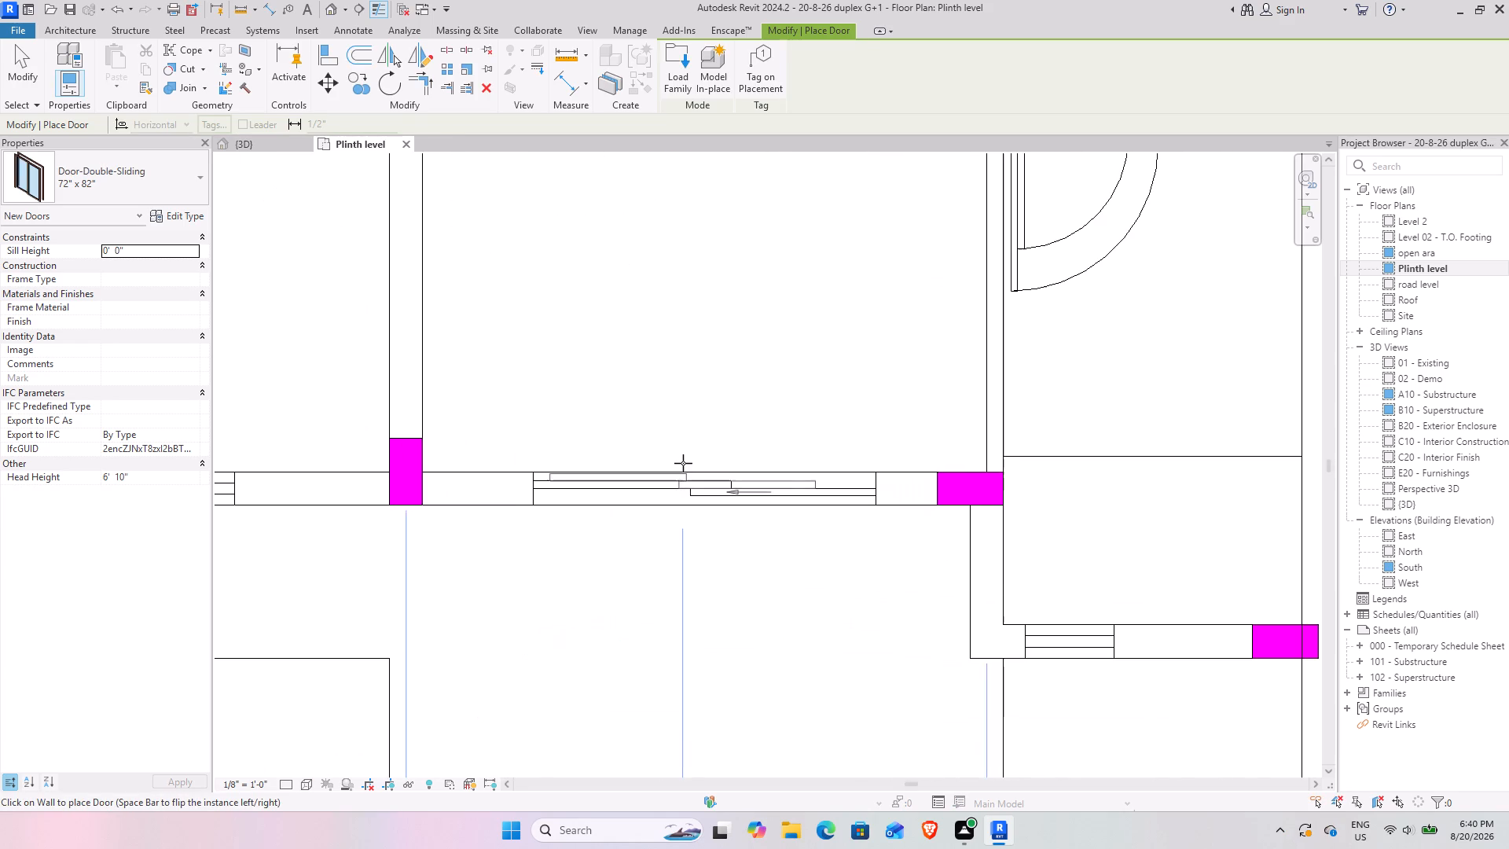
{"action": "scroll", "coordinate": [725, 461], "scroll_direction": "up", "scroll_amount": 1}
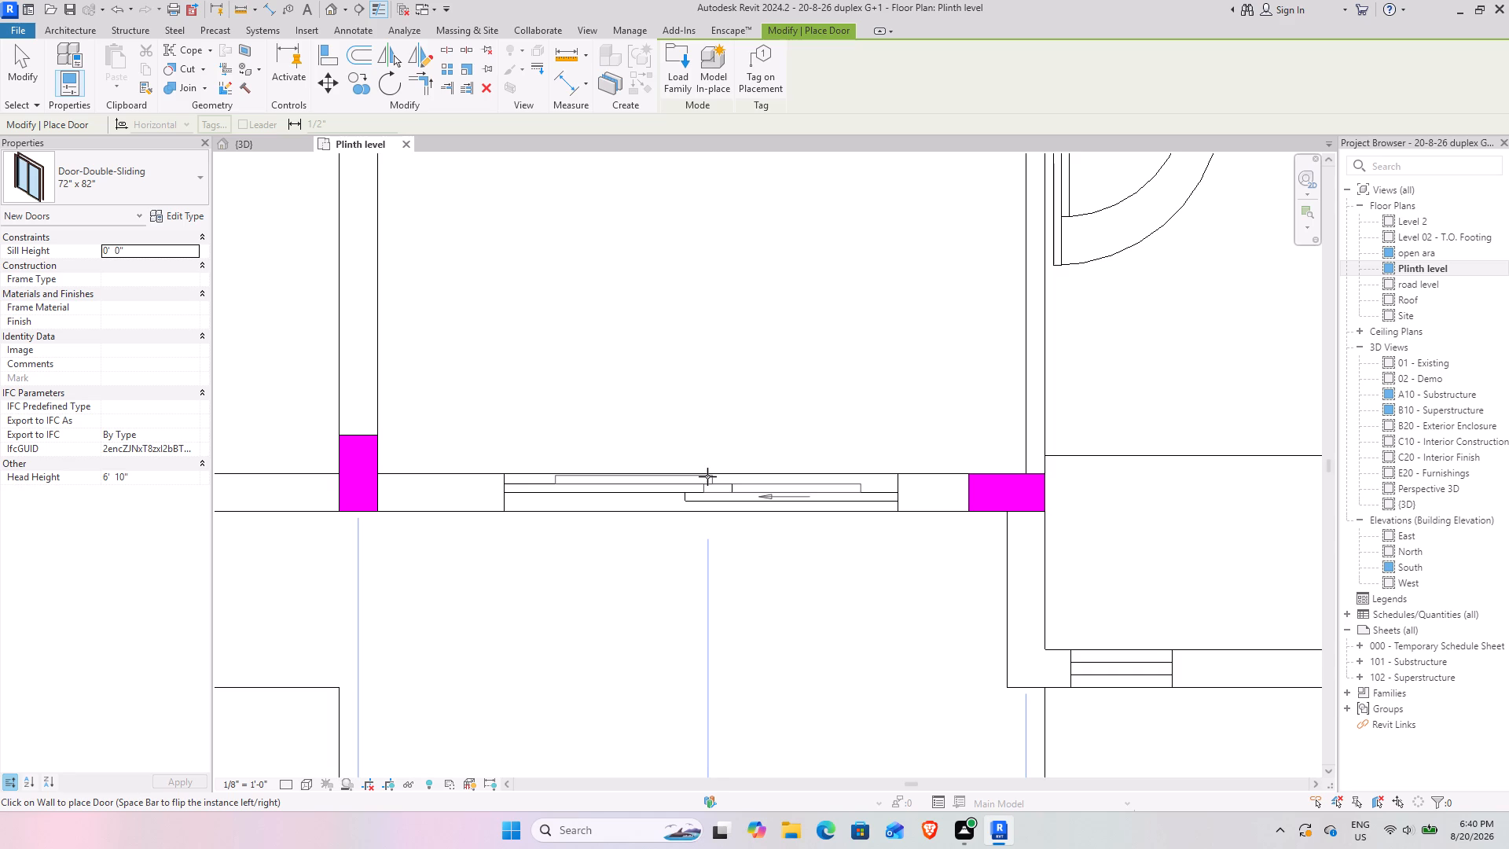
{"action": "left_click", "coordinate": [707, 476]}
Place another 72" x 82" double sliding door in the rear exterior wall, at the wide opening between the two columns of the northwest room.
{"action": "scroll", "coordinate": [624, 324], "scroll_direction": "down", "scroll_amount": 4}
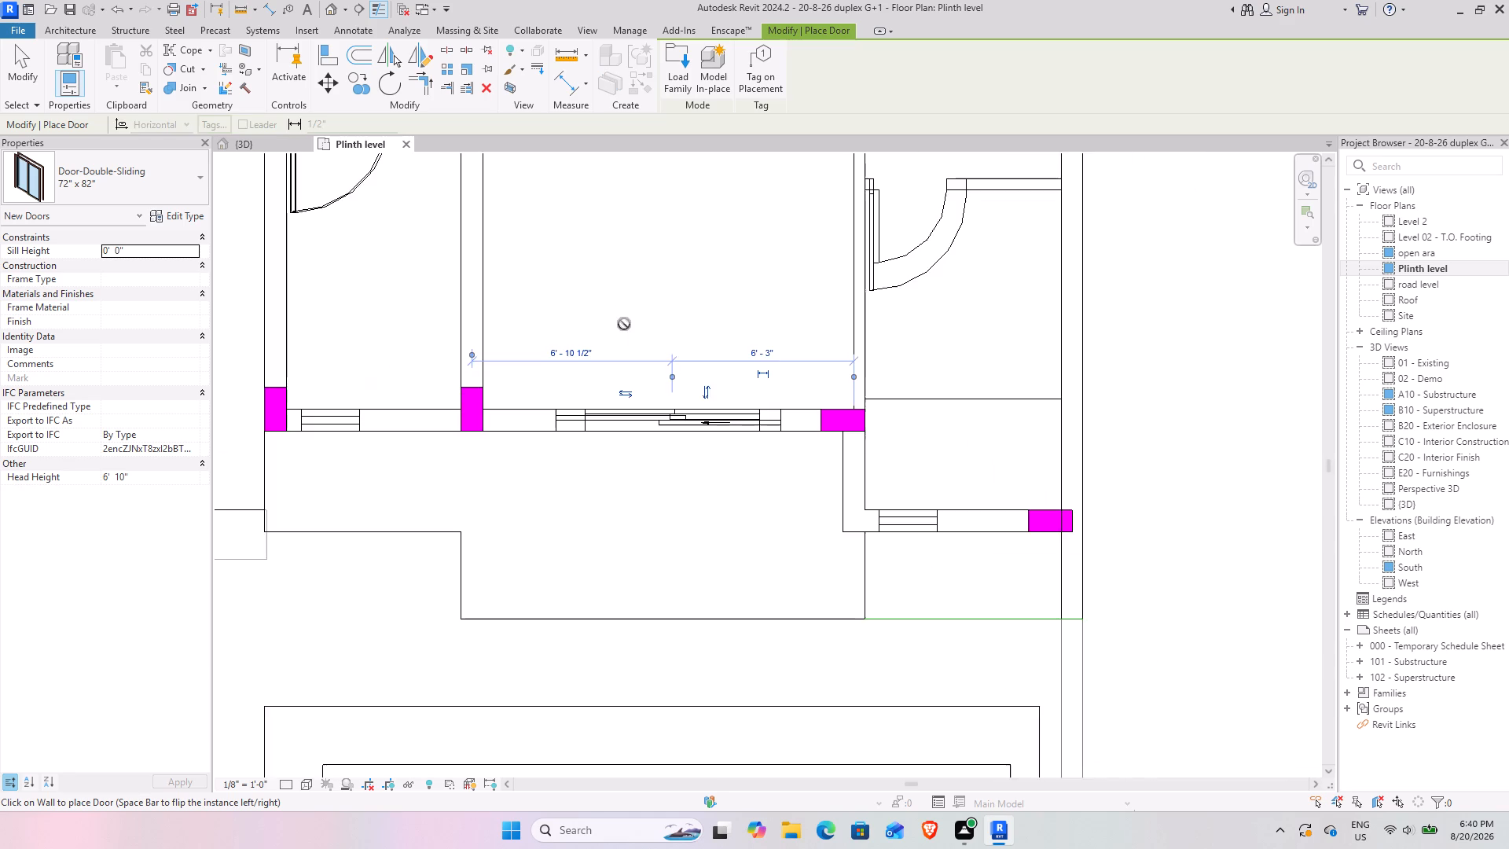
{"action": "middle_click_drag", "start_coordinate": [619, 281], "coordinate": [680, 674]}
{"action": "middle_click_drag", "start_coordinate": [652, 323], "coordinate": [735, 688]}
{"action": "scroll", "coordinate": [644, 441], "scroll_direction": "down", "scroll_amount": 3}
{"action": "middle_click_drag", "start_coordinate": [648, 375], "coordinate": [721, 623]}
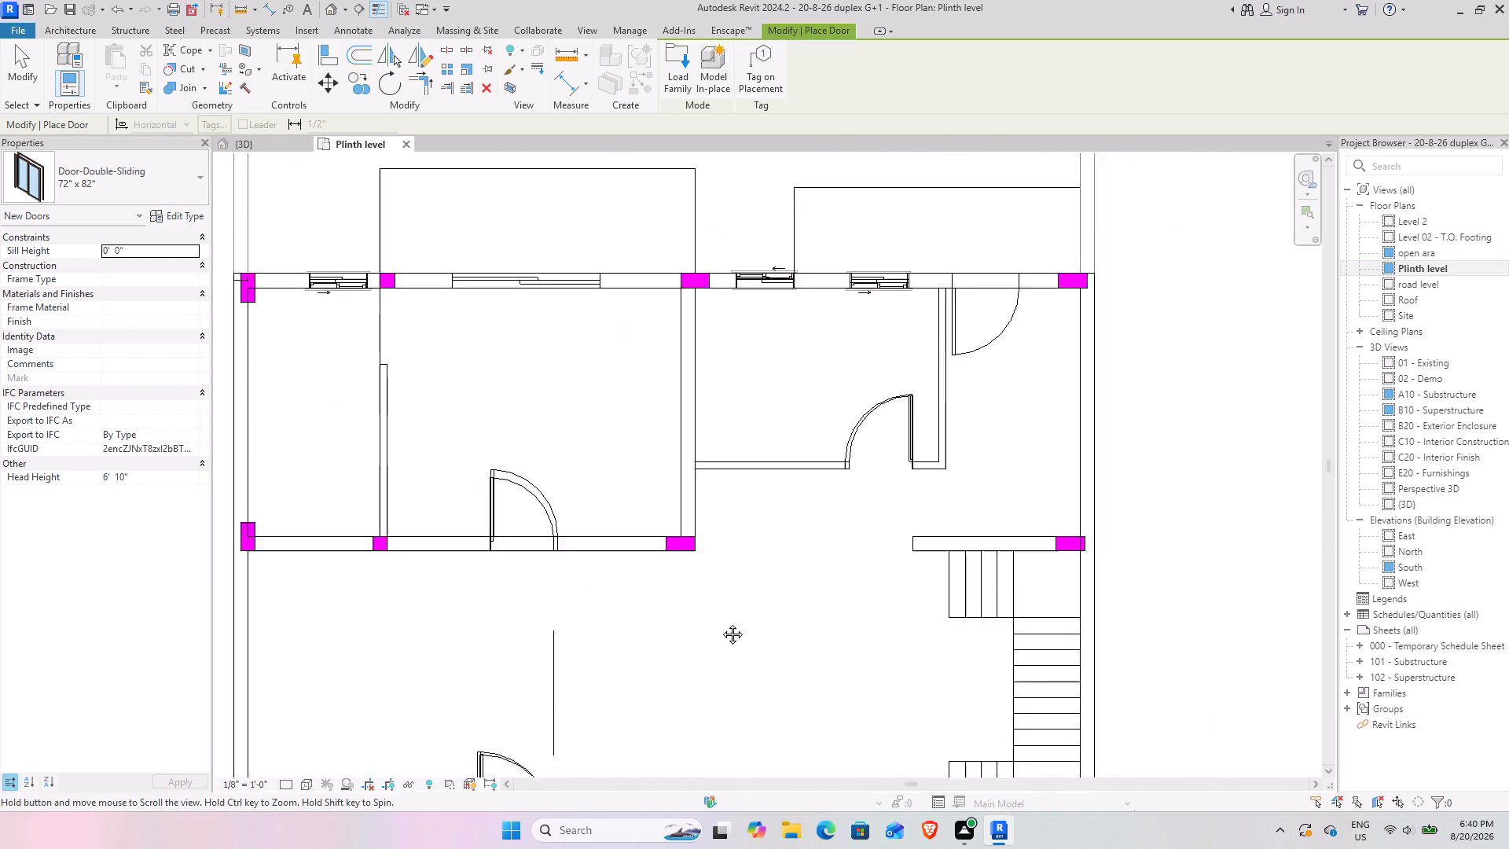
{"action": "middle_click_drag", "start_coordinate": [721, 623], "coordinate": [723, 645]}
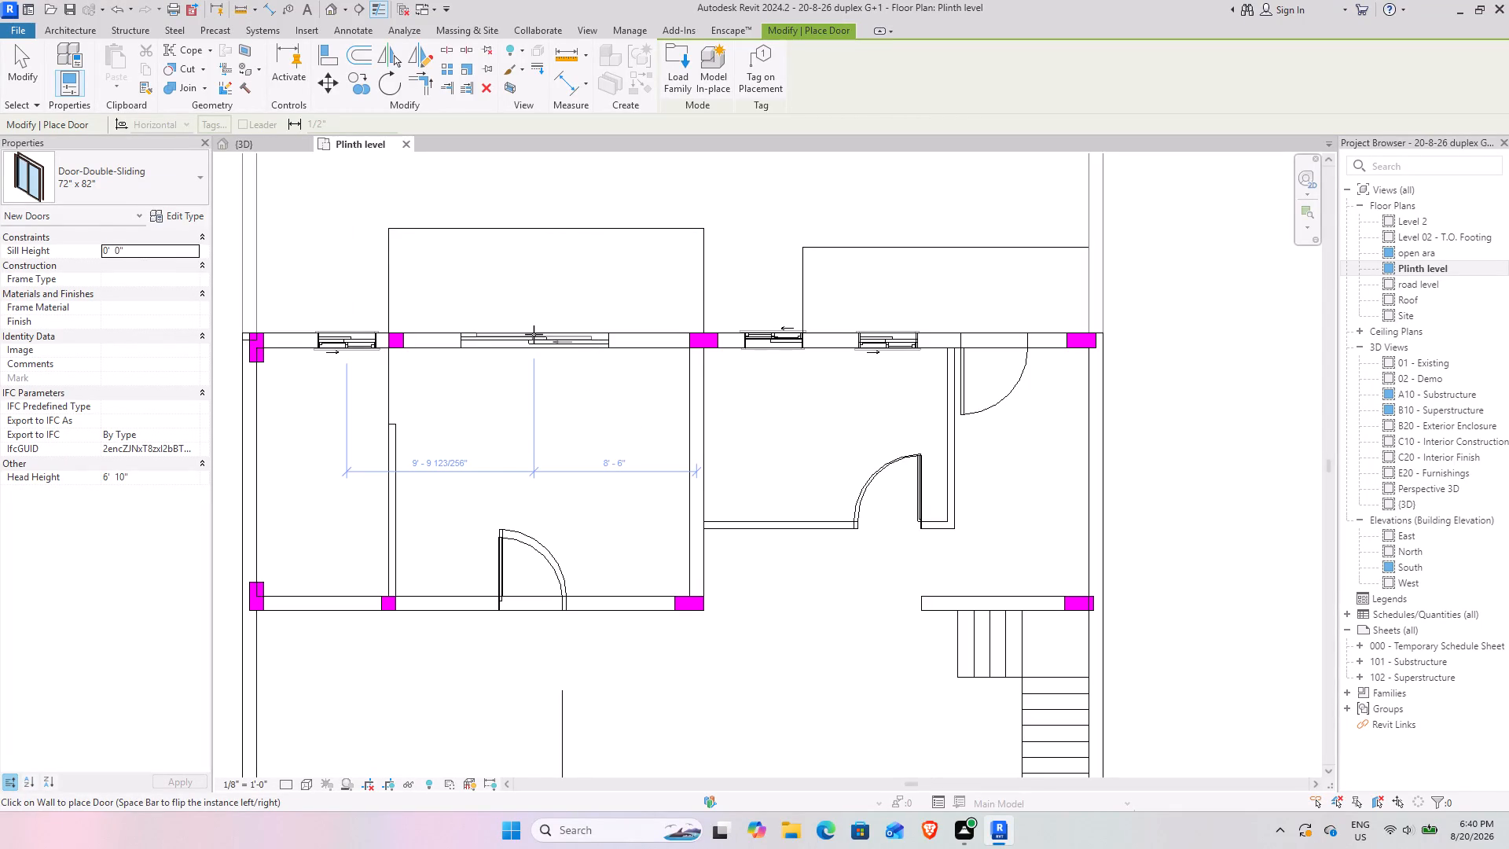
{"action": "left_click", "coordinate": [534, 334]}
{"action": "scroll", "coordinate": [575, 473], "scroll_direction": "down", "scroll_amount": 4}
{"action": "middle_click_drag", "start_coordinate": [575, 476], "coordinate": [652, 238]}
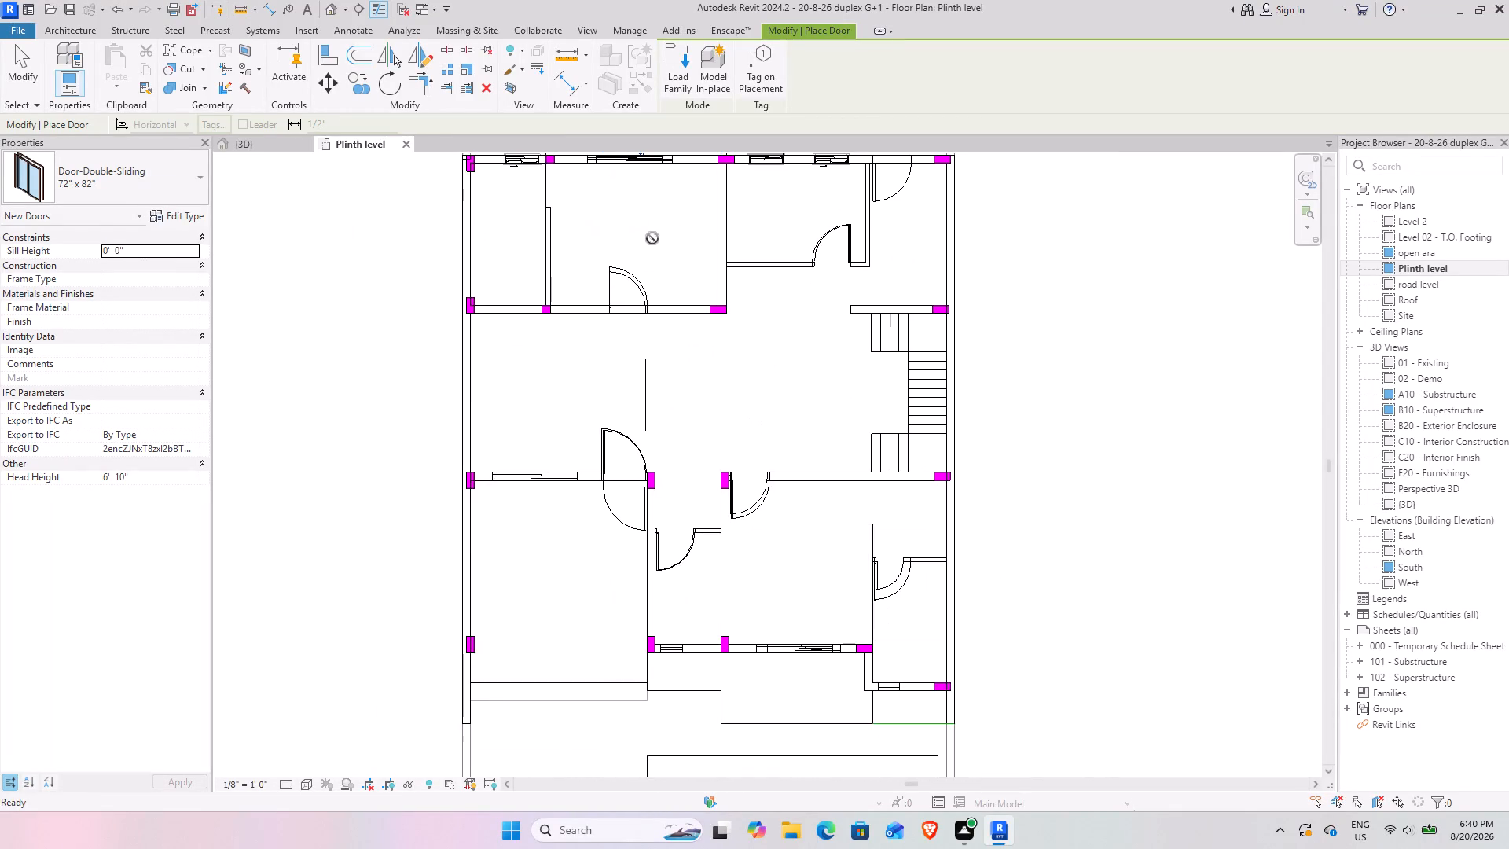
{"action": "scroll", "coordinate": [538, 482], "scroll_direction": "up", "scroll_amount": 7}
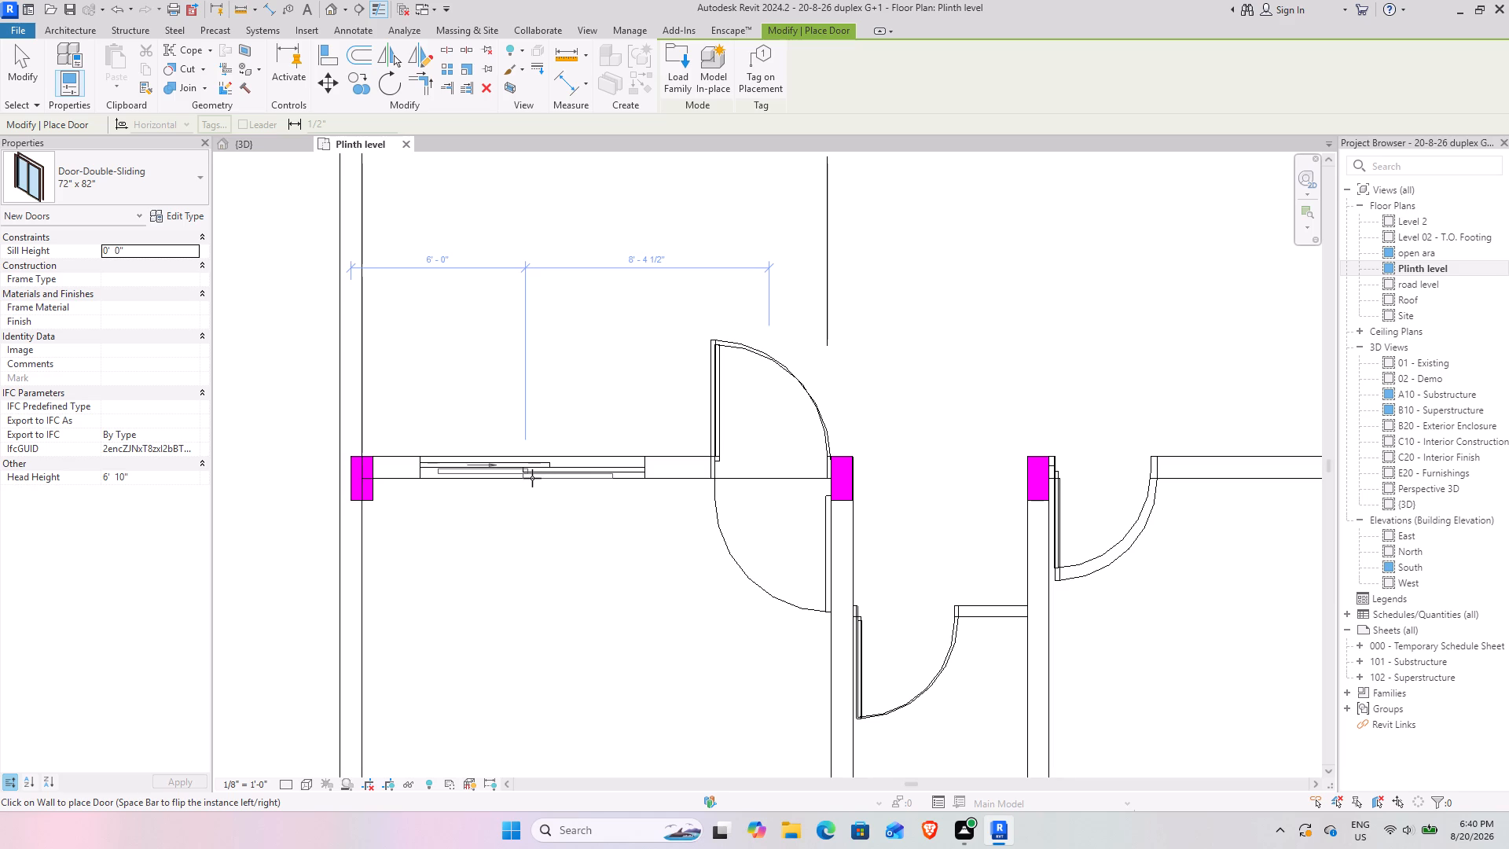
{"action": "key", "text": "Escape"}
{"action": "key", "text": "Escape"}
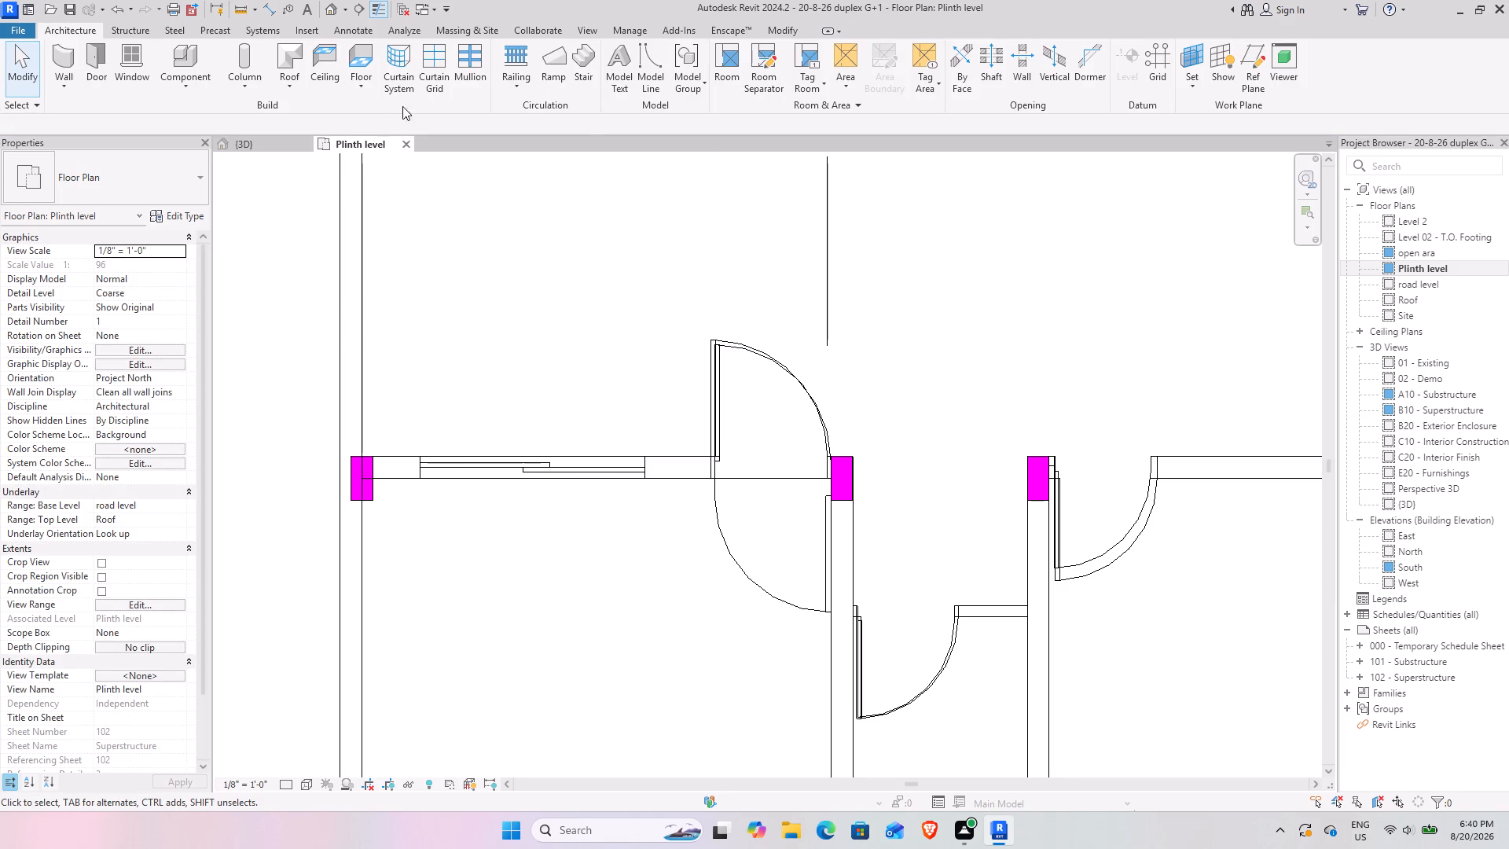
Switch to the 3D view and inspect the placed sliding doors, interior rooms and front yard from several angles.
{"action": "left_click", "coordinate": [267, 143]}
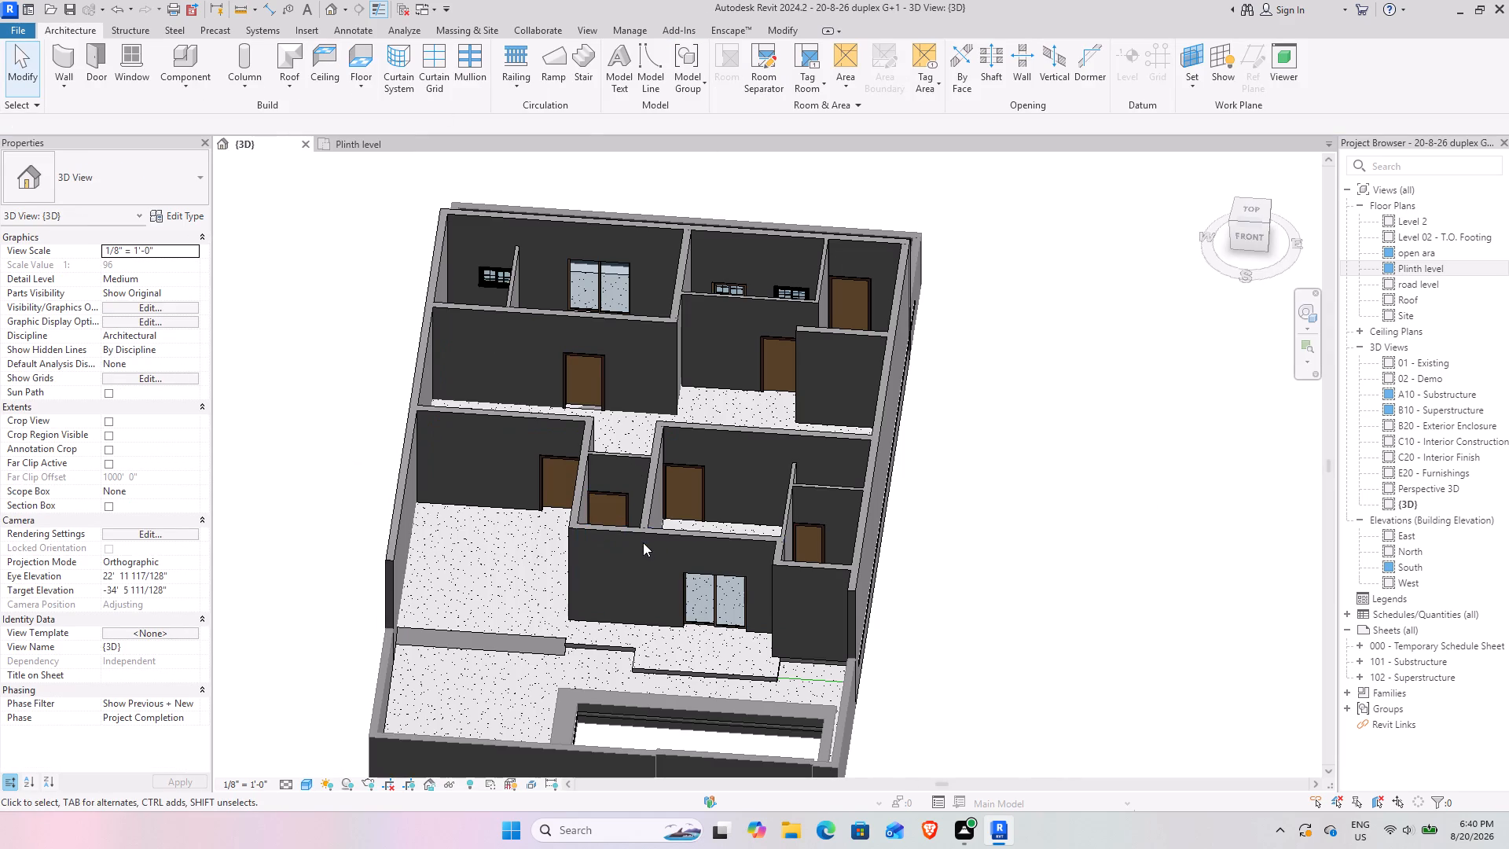
{"action": "middle_click_drag", "start_coordinate": [643, 542], "coordinate": [642, 625], "text": "shift"}
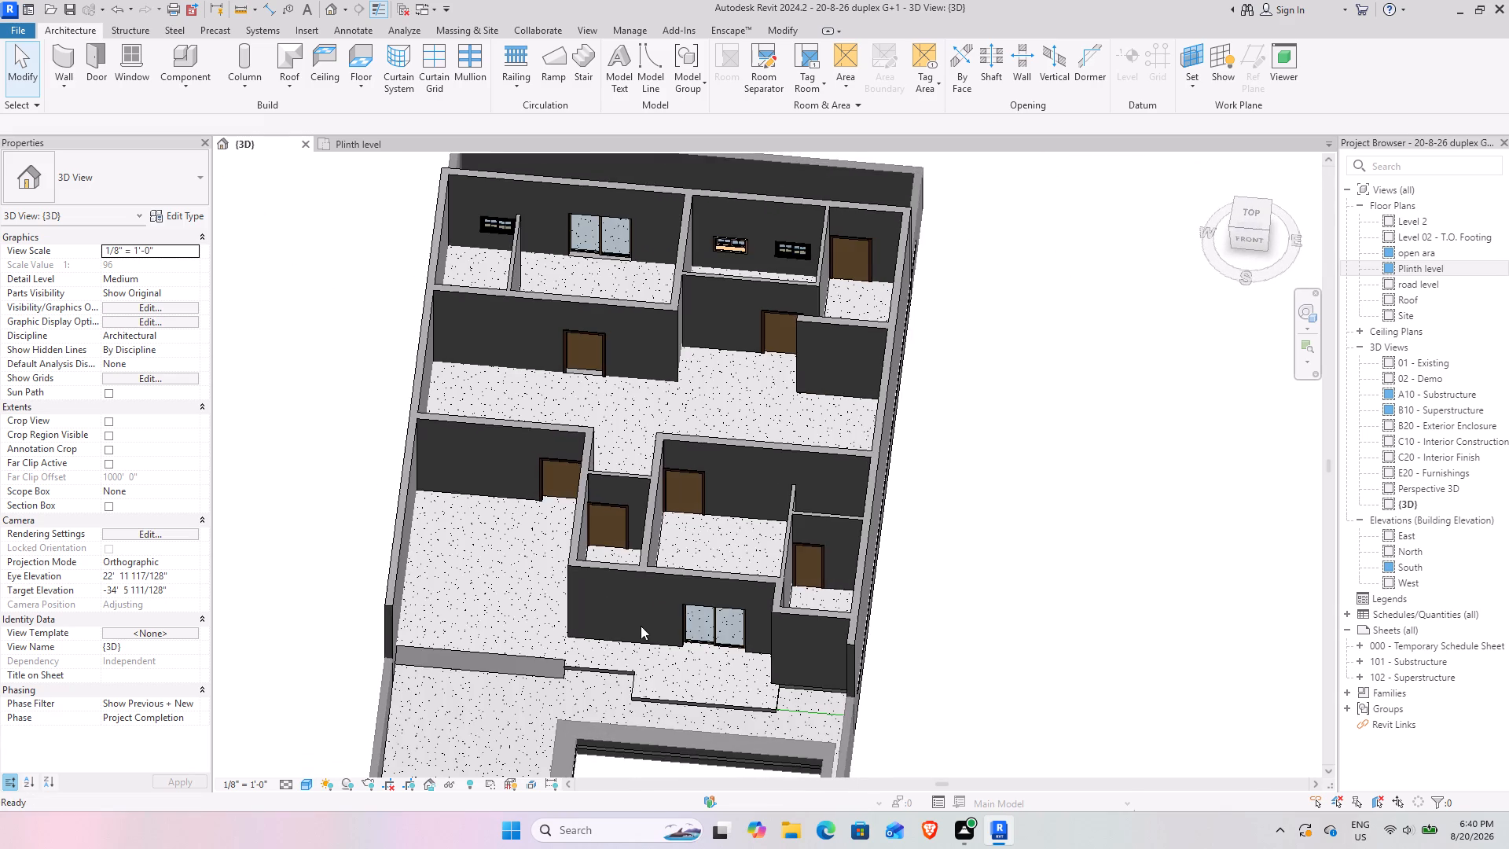
{"action": "middle_click_drag", "start_coordinate": [598, 611], "coordinate": [521, 476]}
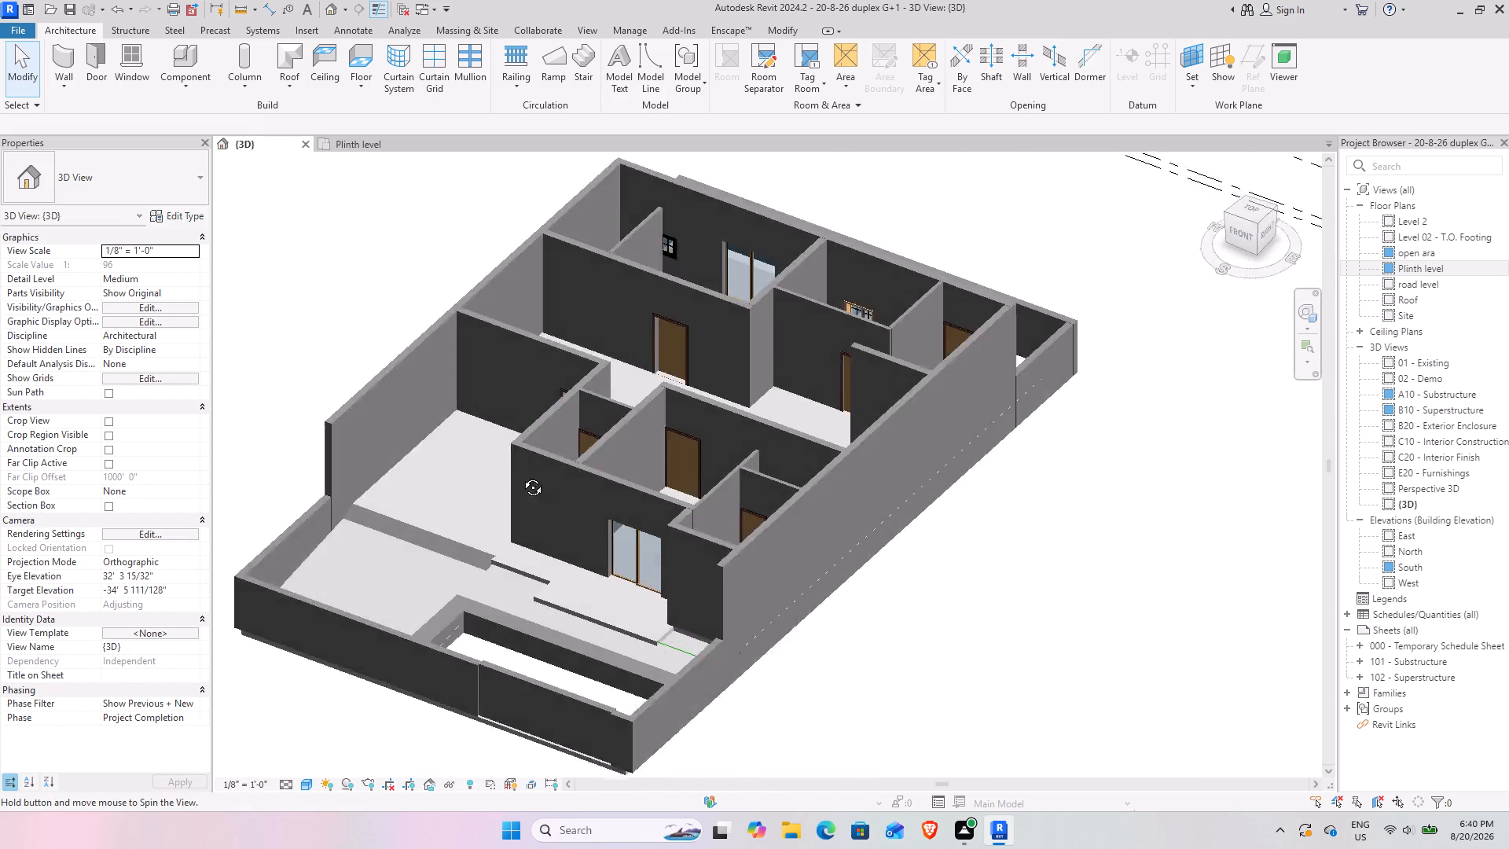
{"action": "middle_click_drag", "start_coordinate": [521, 476], "coordinate": [555, 553]}
{"action": "middle_click_drag", "start_coordinate": [528, 574], "coordinate": [613, 513], "text": "shift"}
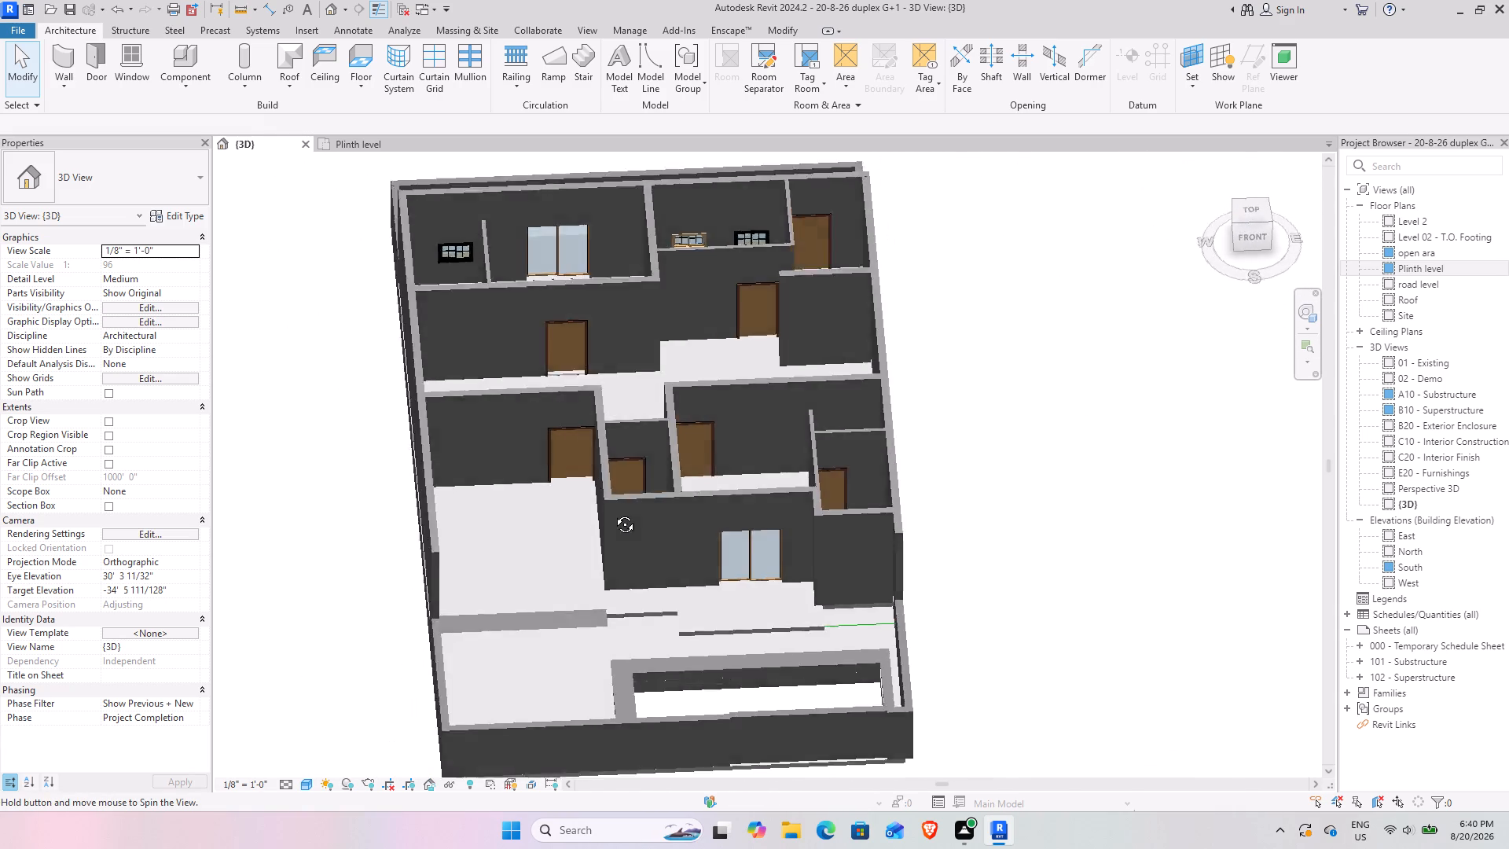
{"action": "middle_click_drag", "start_coordinate": [613, 513], "coordinate": [588, 485], "text": "shift"}
{"action": "scroll", "coordinate": [754, 551], "scroll_direction": "up", "scroll_amount": 3}
{"action": "middle_click_drag", "start_coordinate": [658, 621], "coordinate": [680, 538], "text": "shift"}
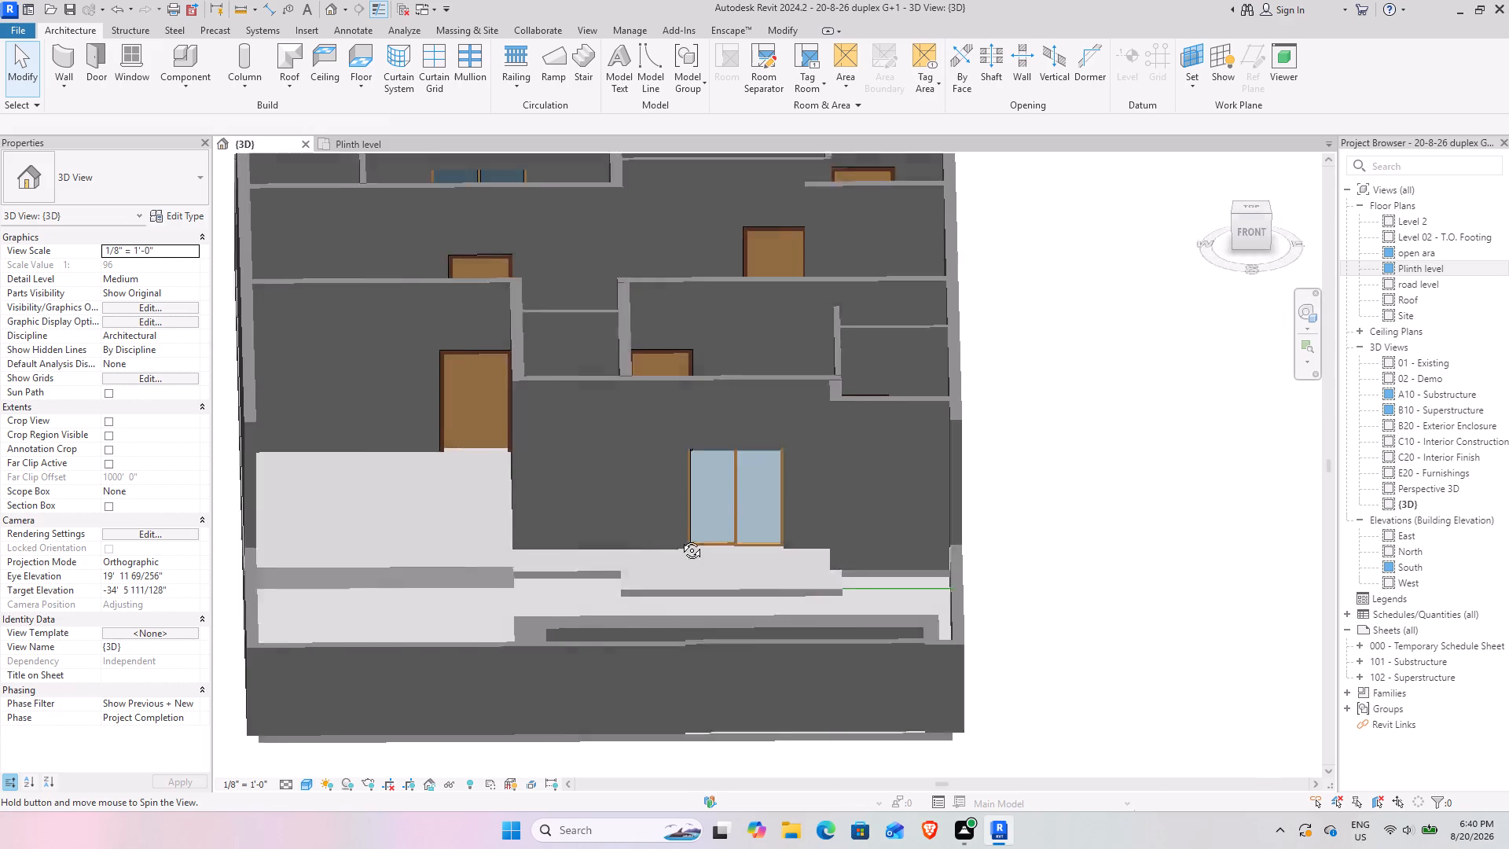
{"action": "middle_click_drag", "start_coordinate": [680, 538], "coordinate": [754, 518], "text": "shift"}
{"action": "scroll", "coordinate": [818, 475], "scroll_direction": "down", "scroll_amount": 2}
{"action": "middle_click_drag", "start_coordinate": [730, 502], "coordinate": [791, 481], "text": "shift"}
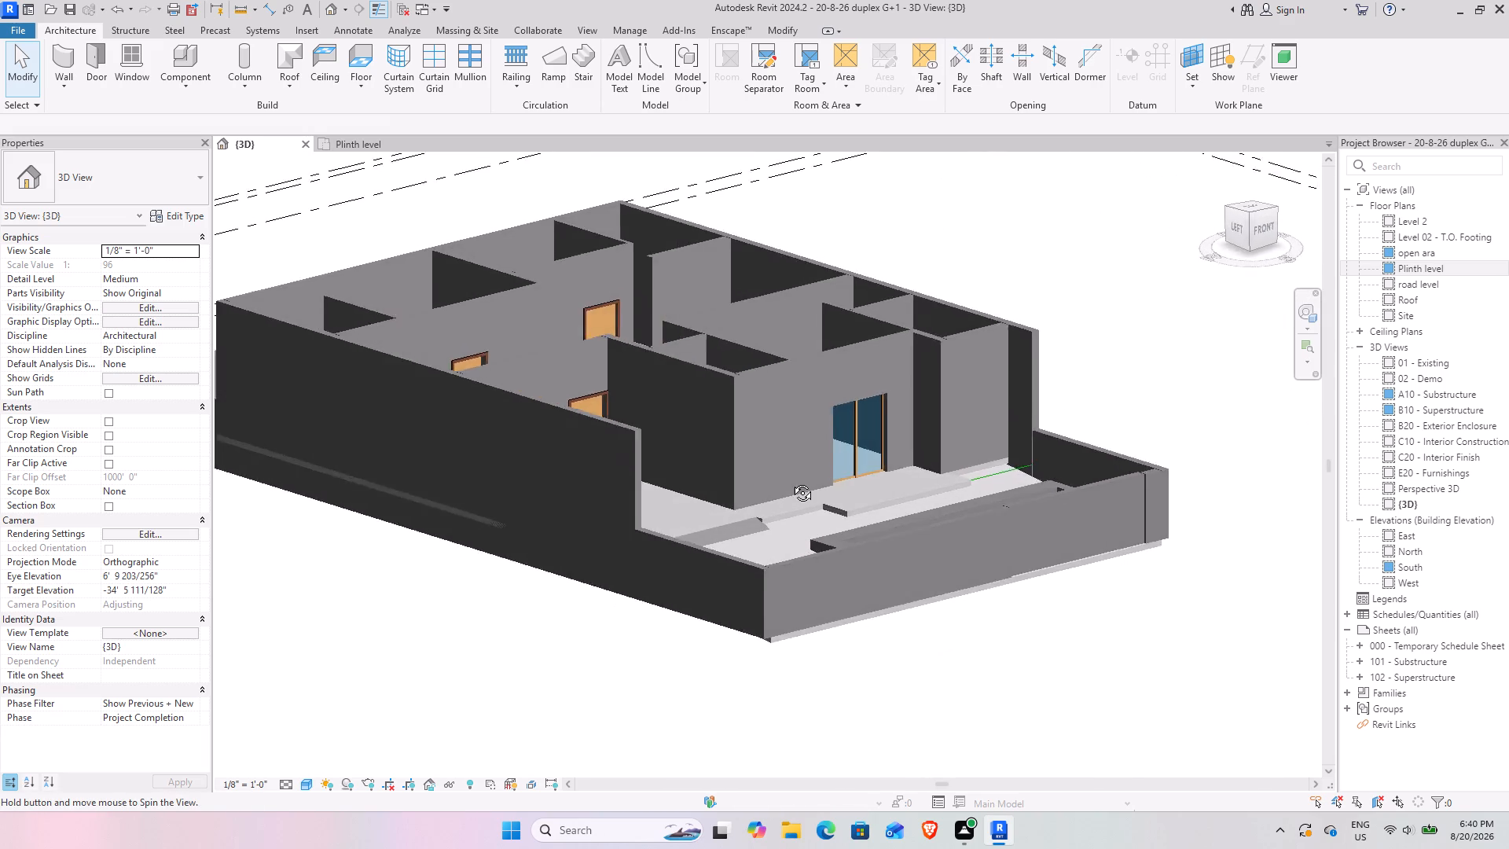
{"action": "middle_click_drag", "start_coordinate": [791, 481], "coordinate": [695, 633], "text": "shift"}
{"action": "middle_click_drag", "start_coordinate": [397, 223], "coordinate": [437, 373]}
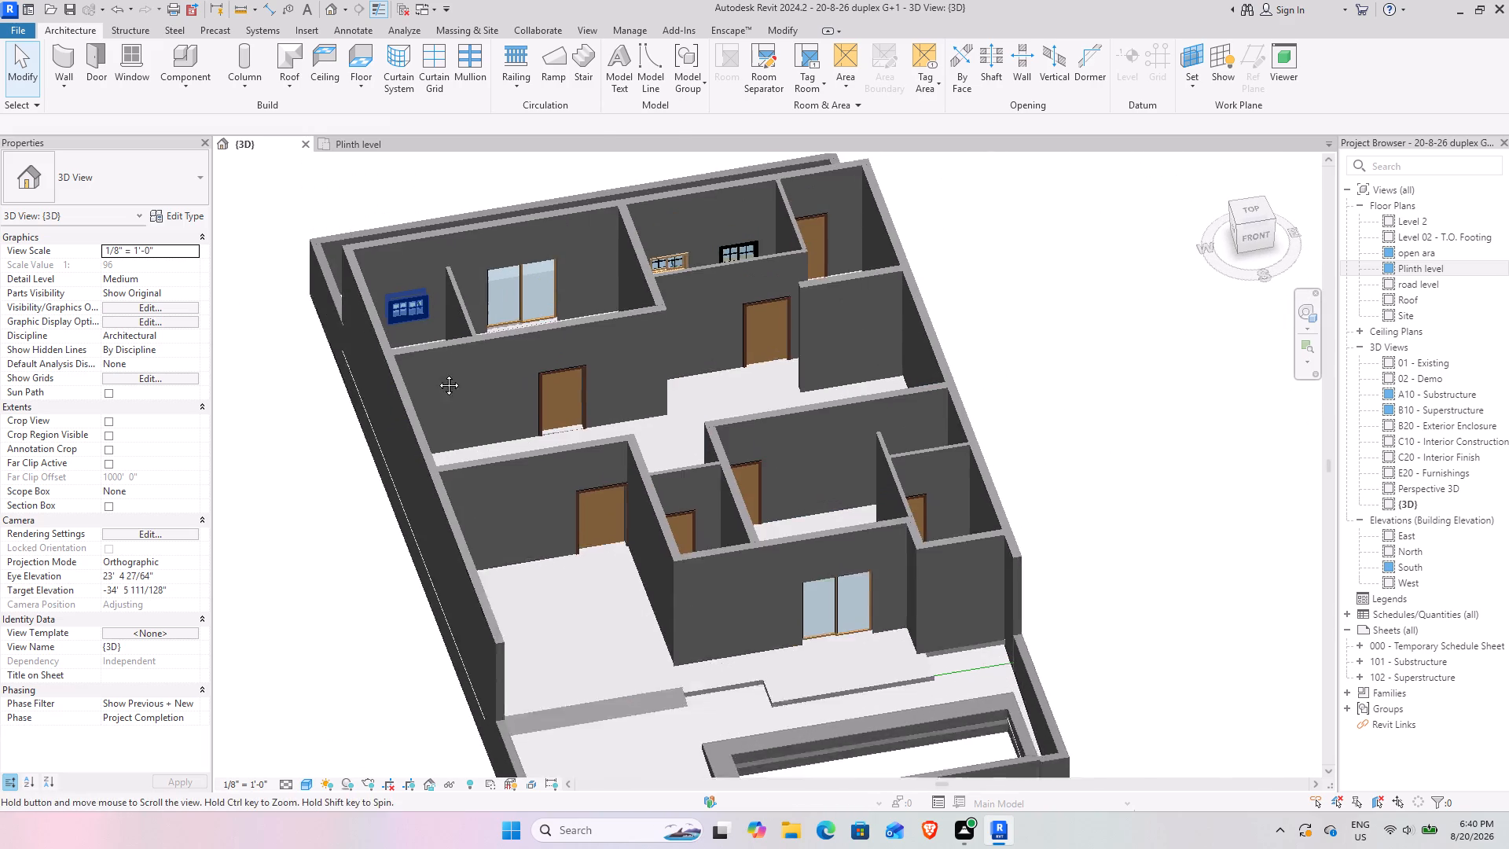
{"action": "middle_click_drag", "start_coordinate": [437, 373], "coordinate": [437, 417]}
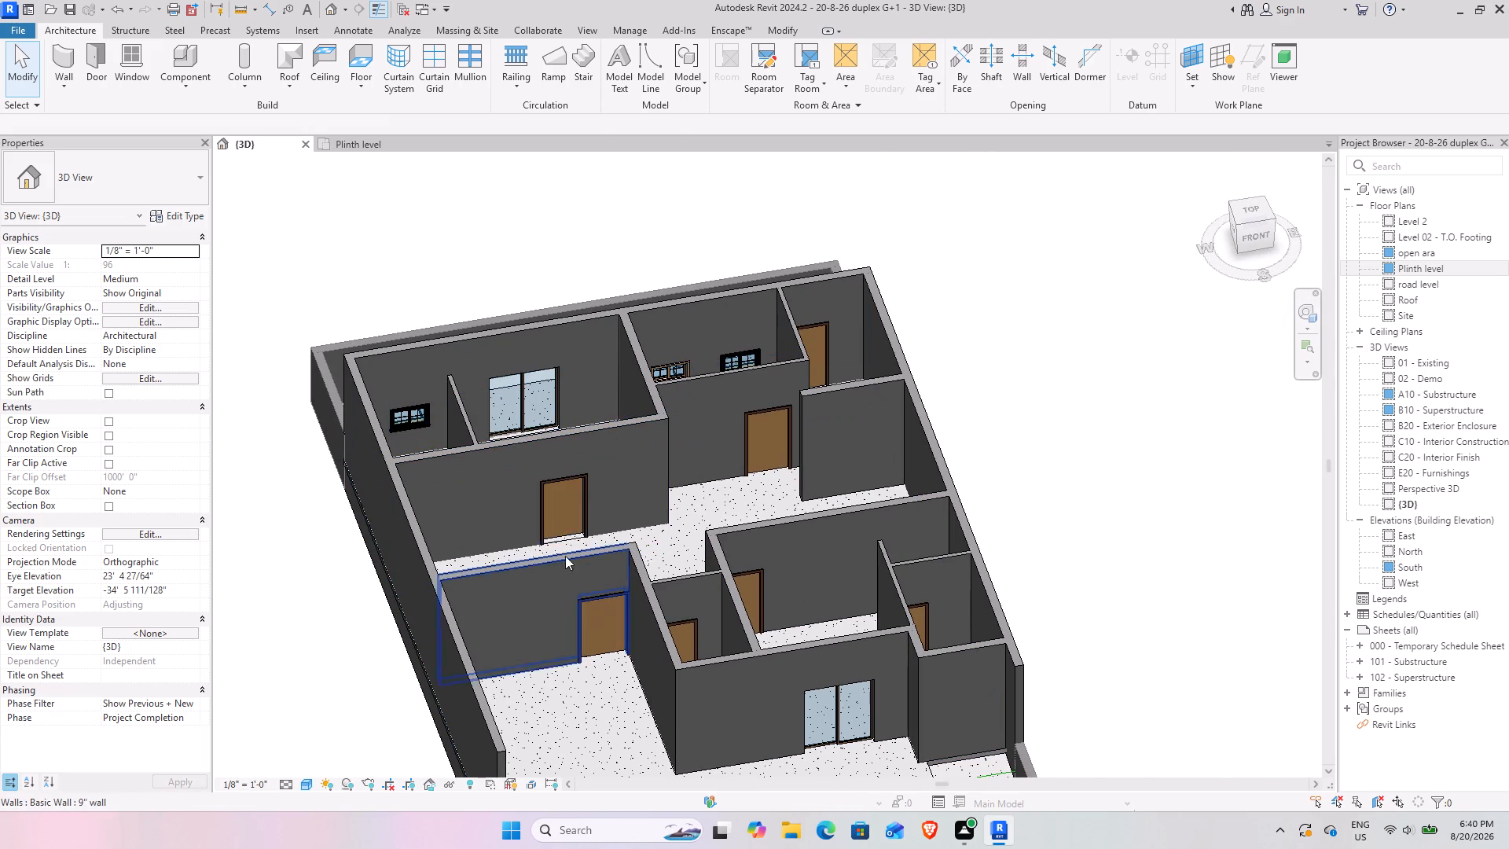
{"action": "middle_click_drag", "start_coordinate": [672, 611], "coordinate": [494, 378]}
{"action": "middle_click_drag", "start_coordinate": [486, 519], "coordinate": [473, 446], "text": "shift"}
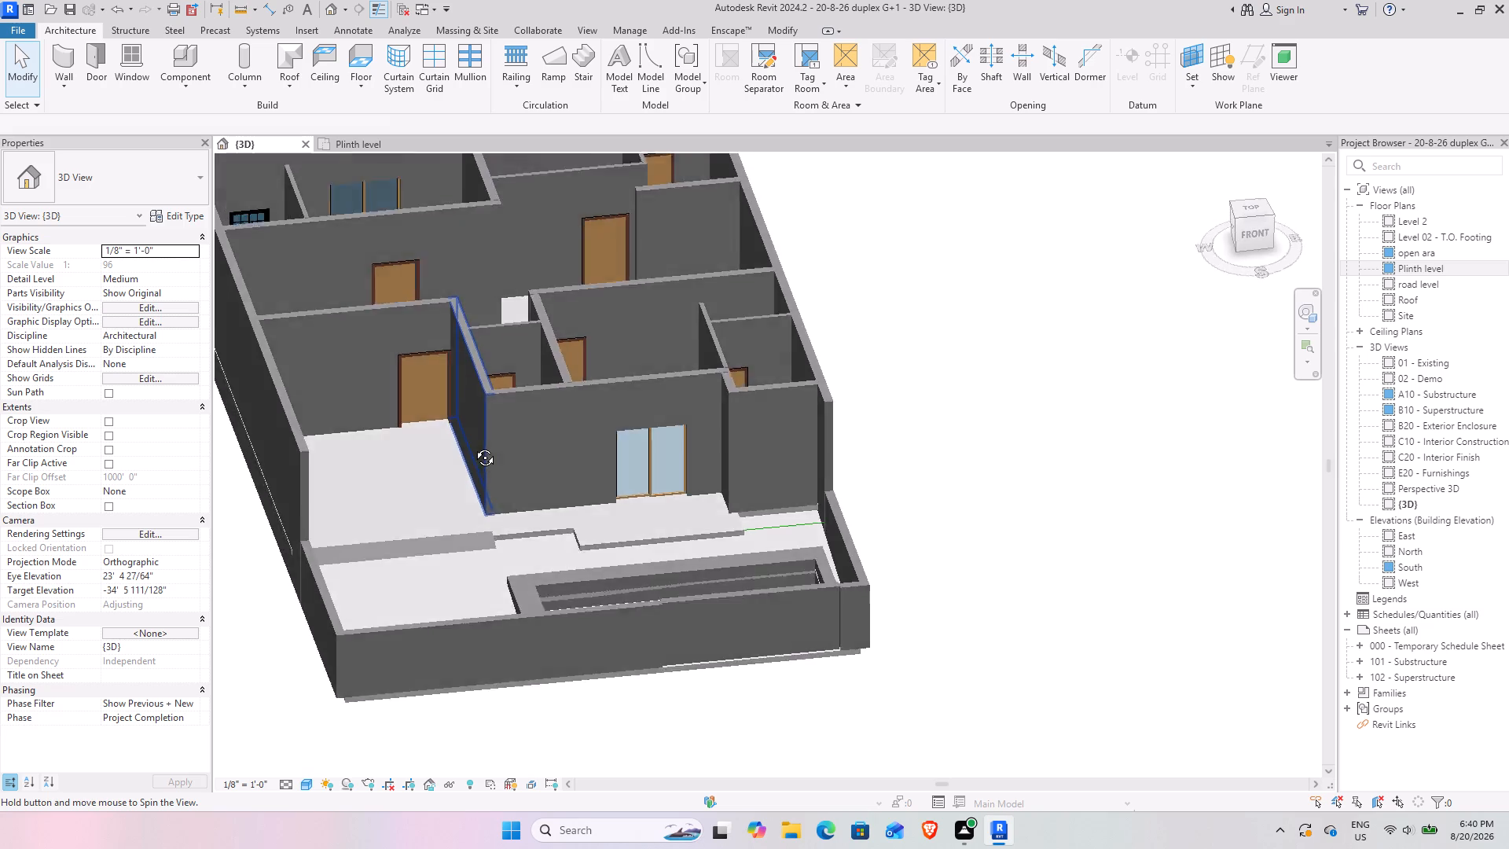
{"action": "middle_click_drag", "start_coordinate": [473, 446], "coordinate": [388, 455], "text": "shift"}
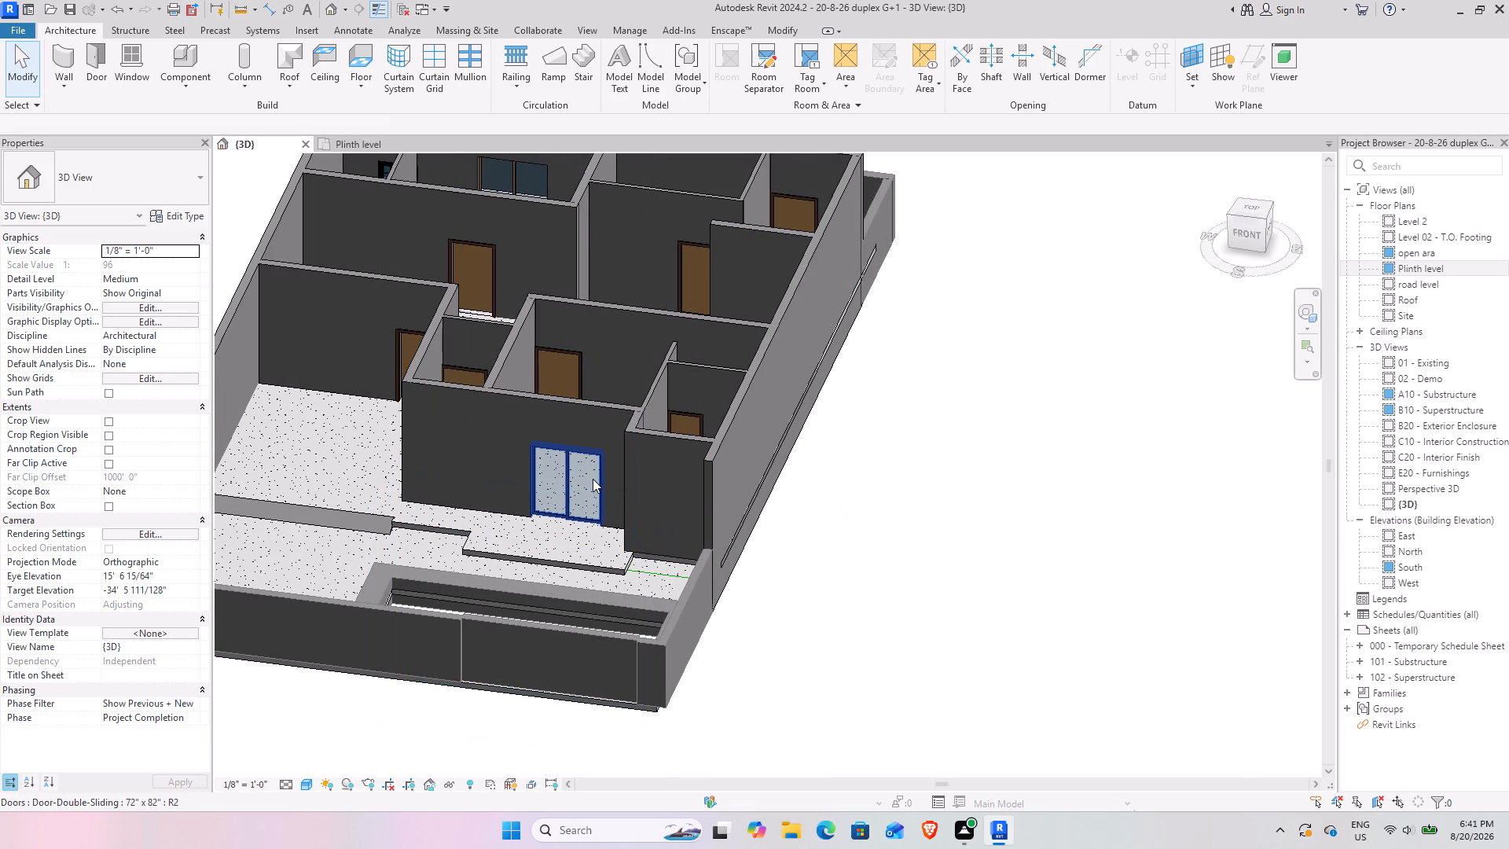
Shorten the front-yard shaft opening from its top and bottom to about 10'-3" unconnected height, with a base offset of about 2'-5 1/2".
{"action": "left_click", "coordinate": [600, 542]}
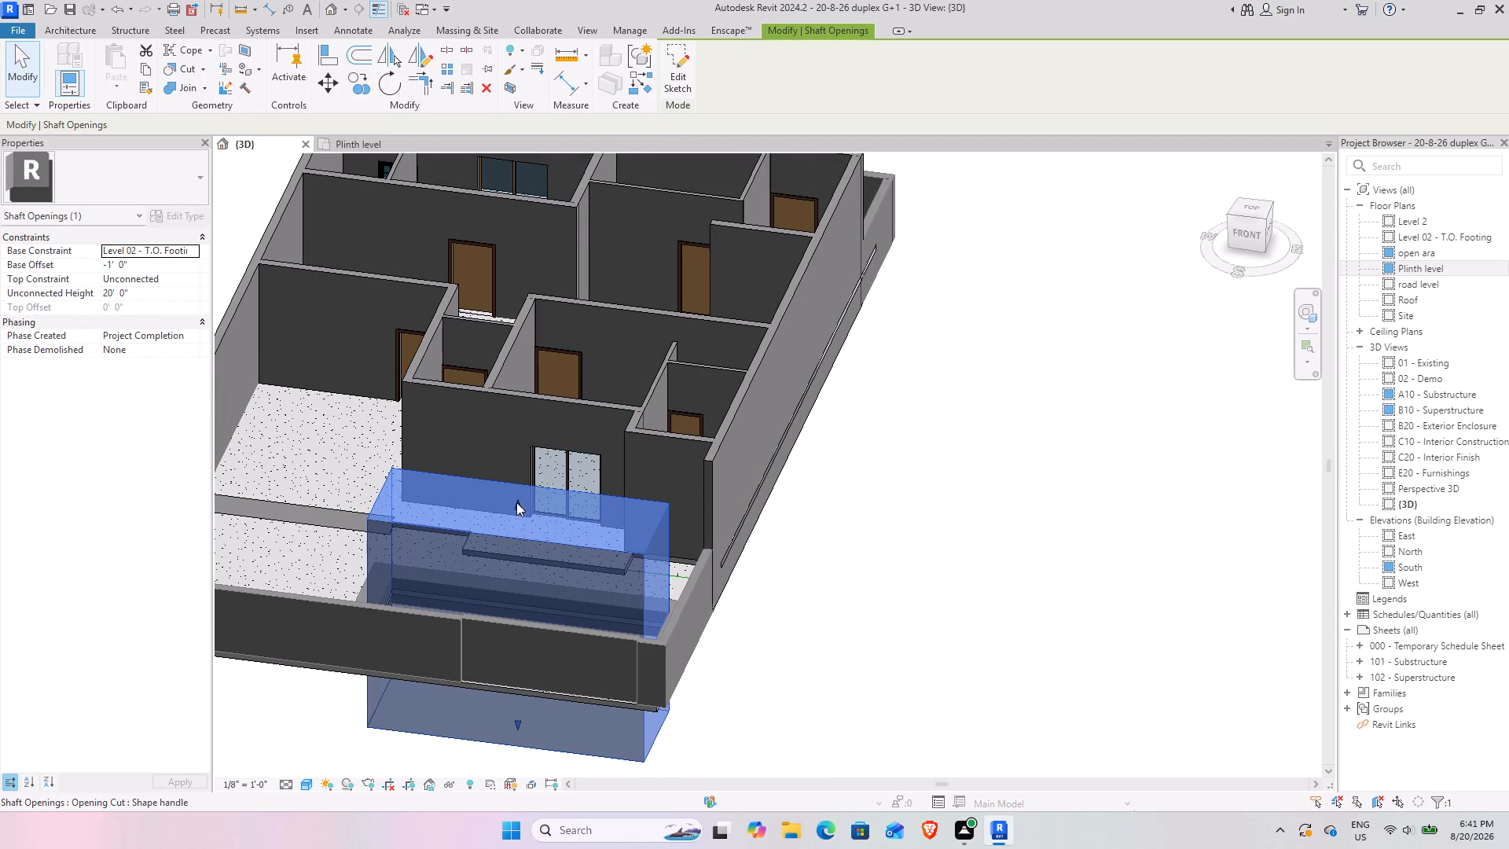
{"action": "left_click_drag", "start_coordinate": [516, 502], "coordinate": [524, 600]}
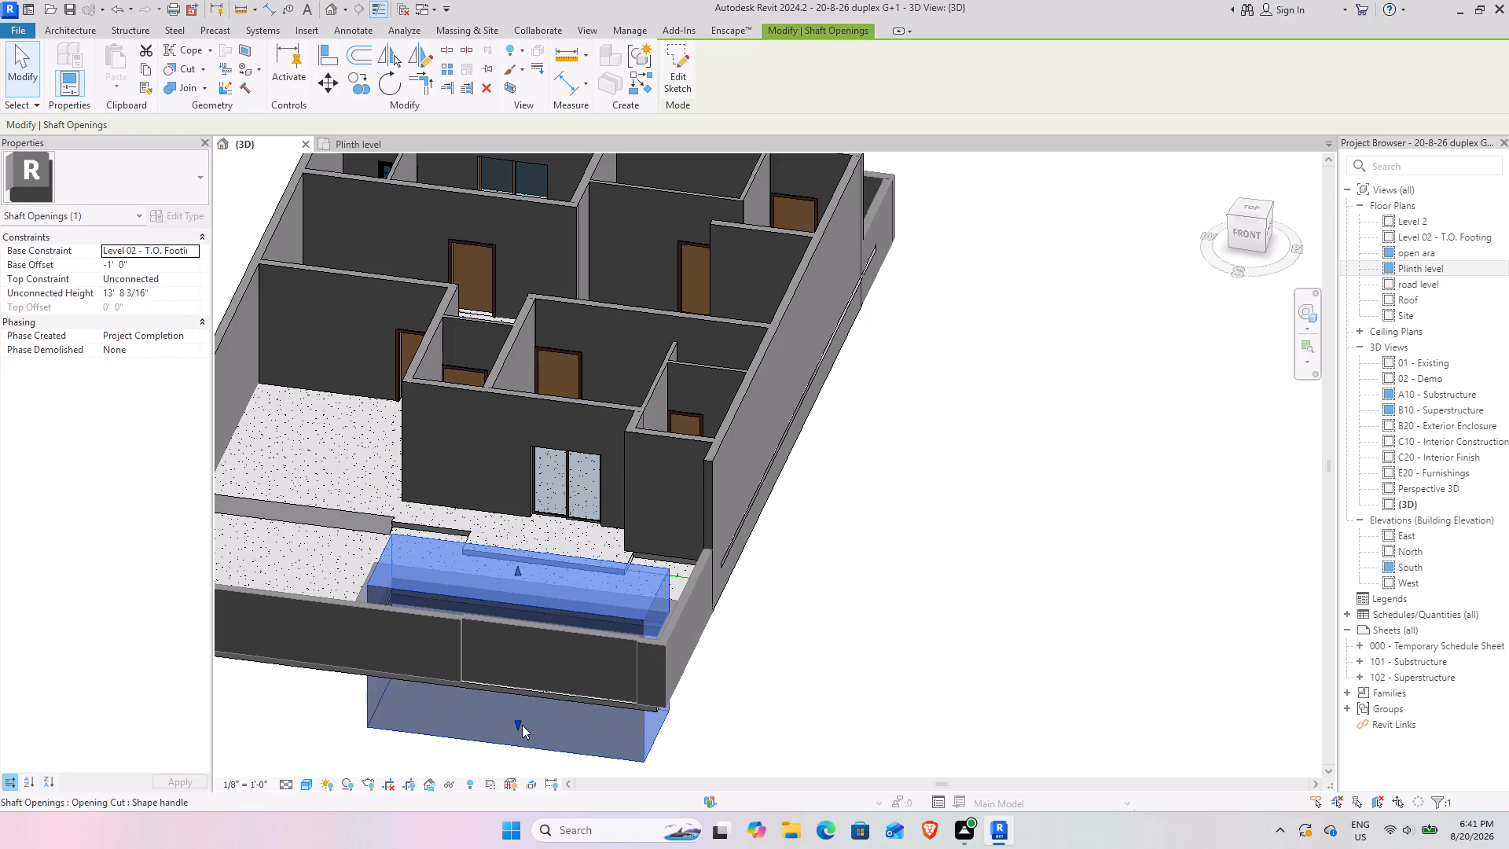
{"action": "left_click_drag", "start_coordinate": [519, 720], "coordinate": [519, 671]}
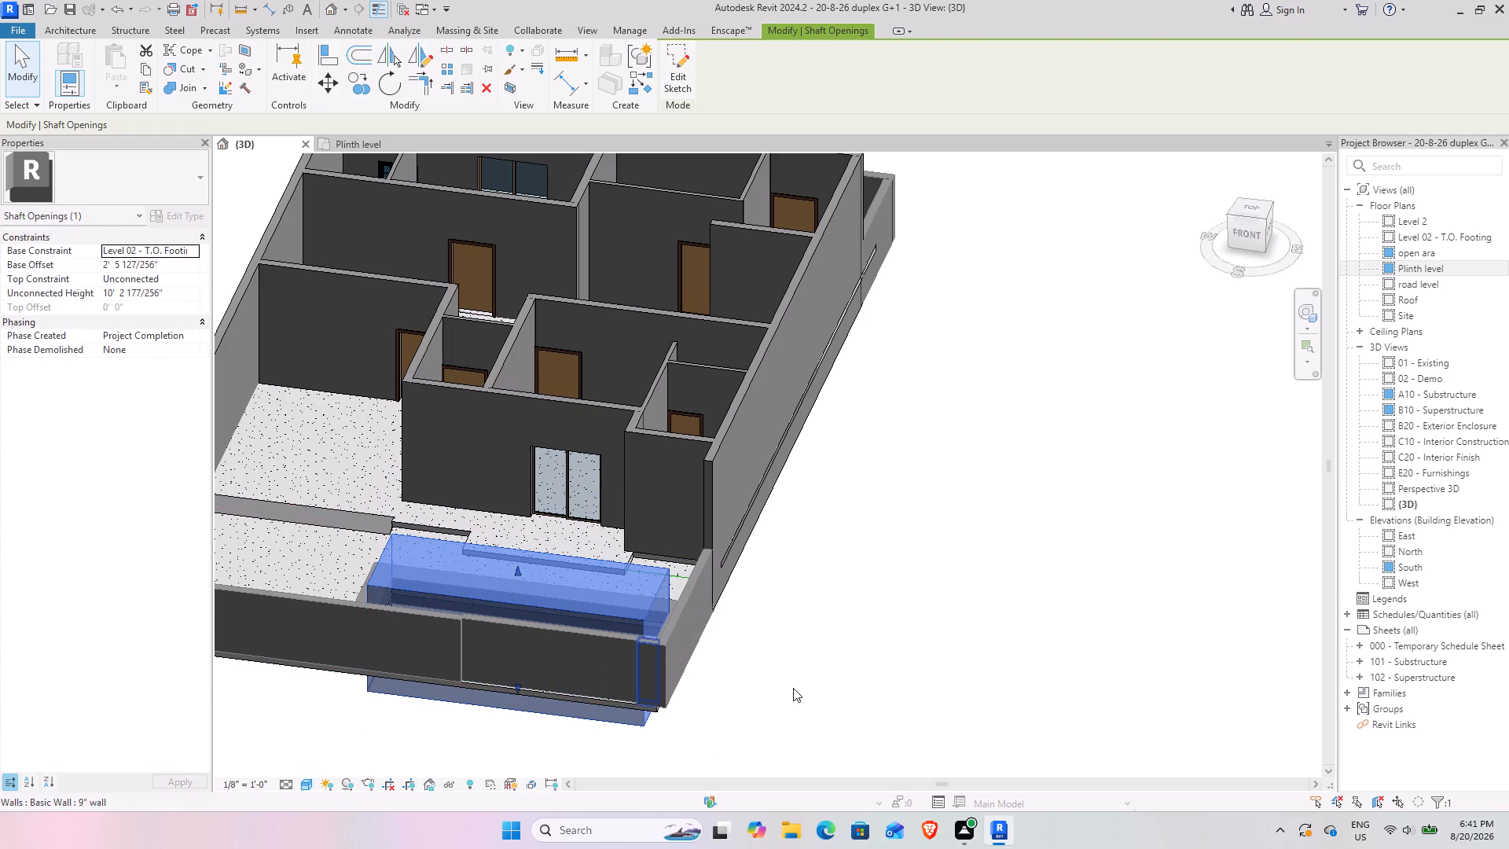
{"action": "left_click", "coordinate": [793, 688]}
Inspect the front yard, the shaft opening, the sliding doors and the interior rooms in the 3D view from several angles.
{"action": "middle_click_drag", "start_coordinate": [467, 614], "coordinate": [482, 570], "text": "shift"}
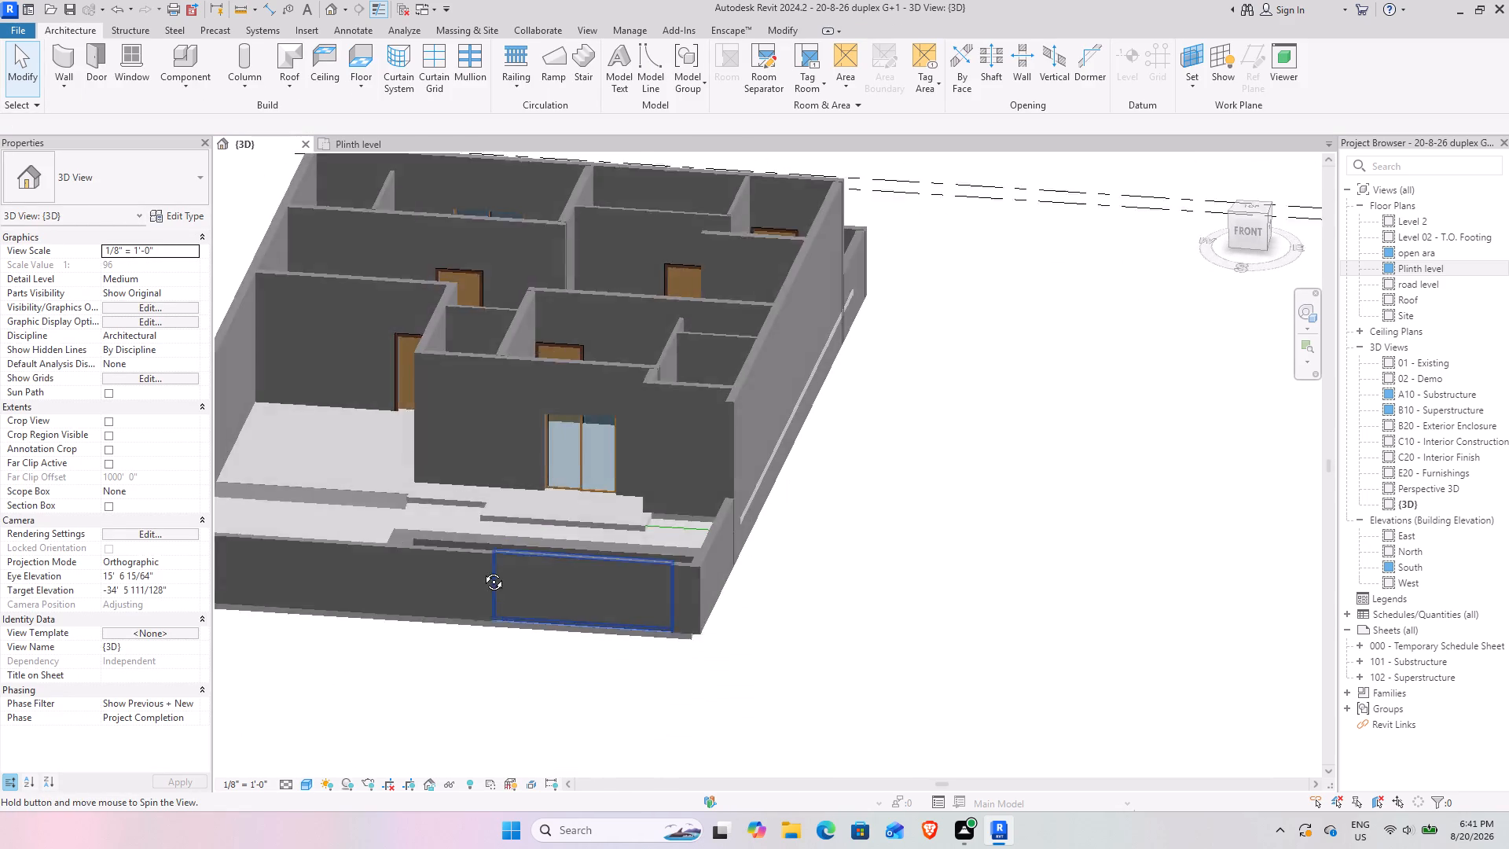
{"action": "middle_click_drag", "start_coordinate": [482, 570], "coordinate": [484, 576], "text": "shift"}
{"action": "middle_click_drag", "start_coordinate": [522, 533], "coordinate": [688, 579]}
{"action": "middle_click_drag", "start_coordinate": [594, 599], "coordinate": [683, 778], "text": "shift"}
{"action": "middle_click_drag", "start_coordinate": [640, 718], "coordinate": [505, 542]}
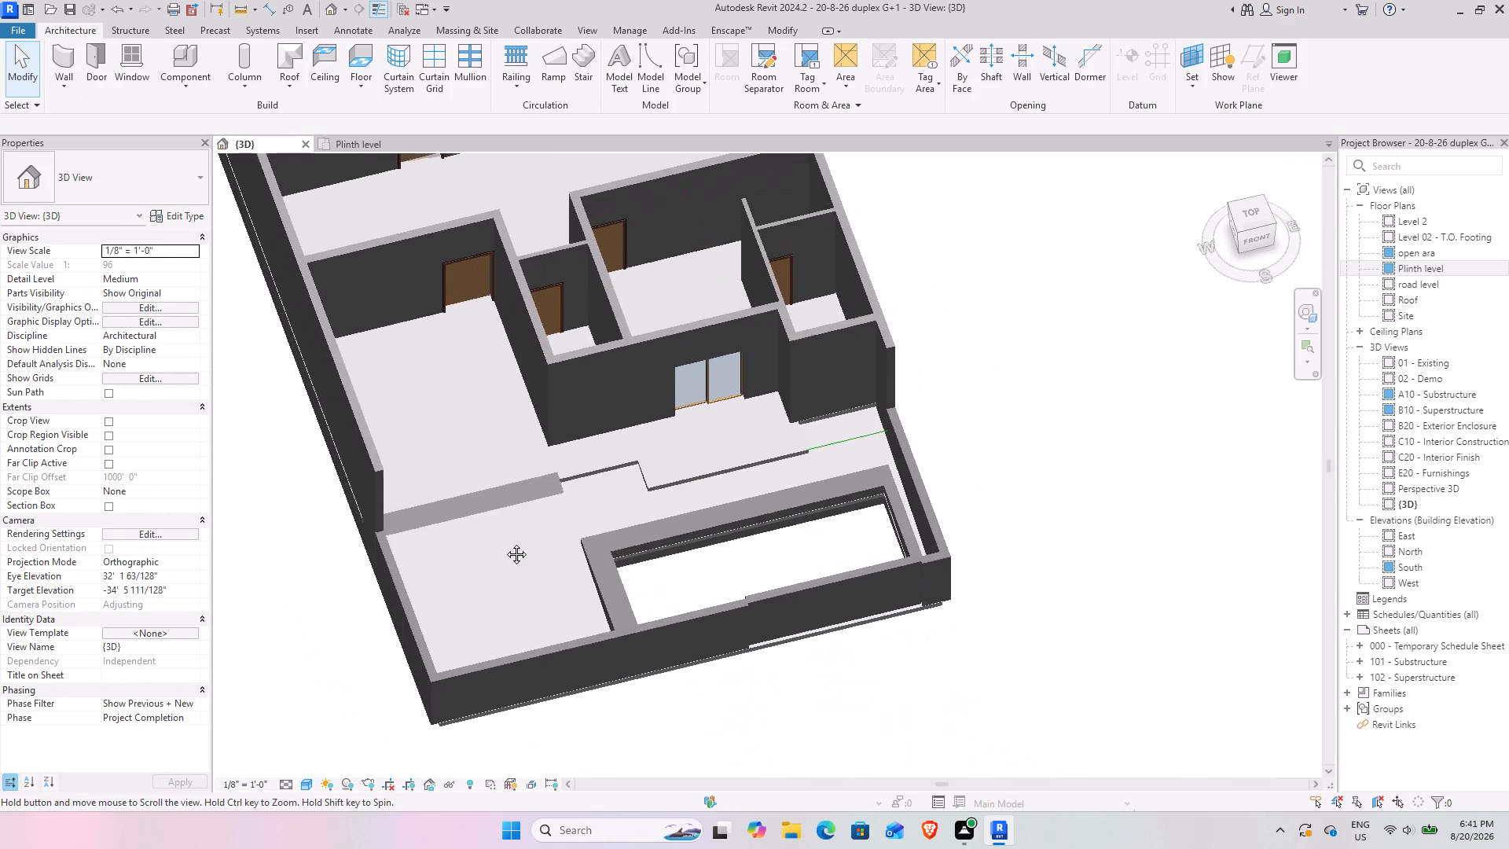
{"action": "middle_click_drag", "start_coordinate": [505, 542], "coordinate": [499, 536]}
{"action": "middle_click_drag", "start_coordinate": [497, 528], "coordinate": [434, 429], "text": "shift"}
{"action": "scroll", "coordinate": [425, 395], "scroll_direction": "up", "scroll_amount": 5}
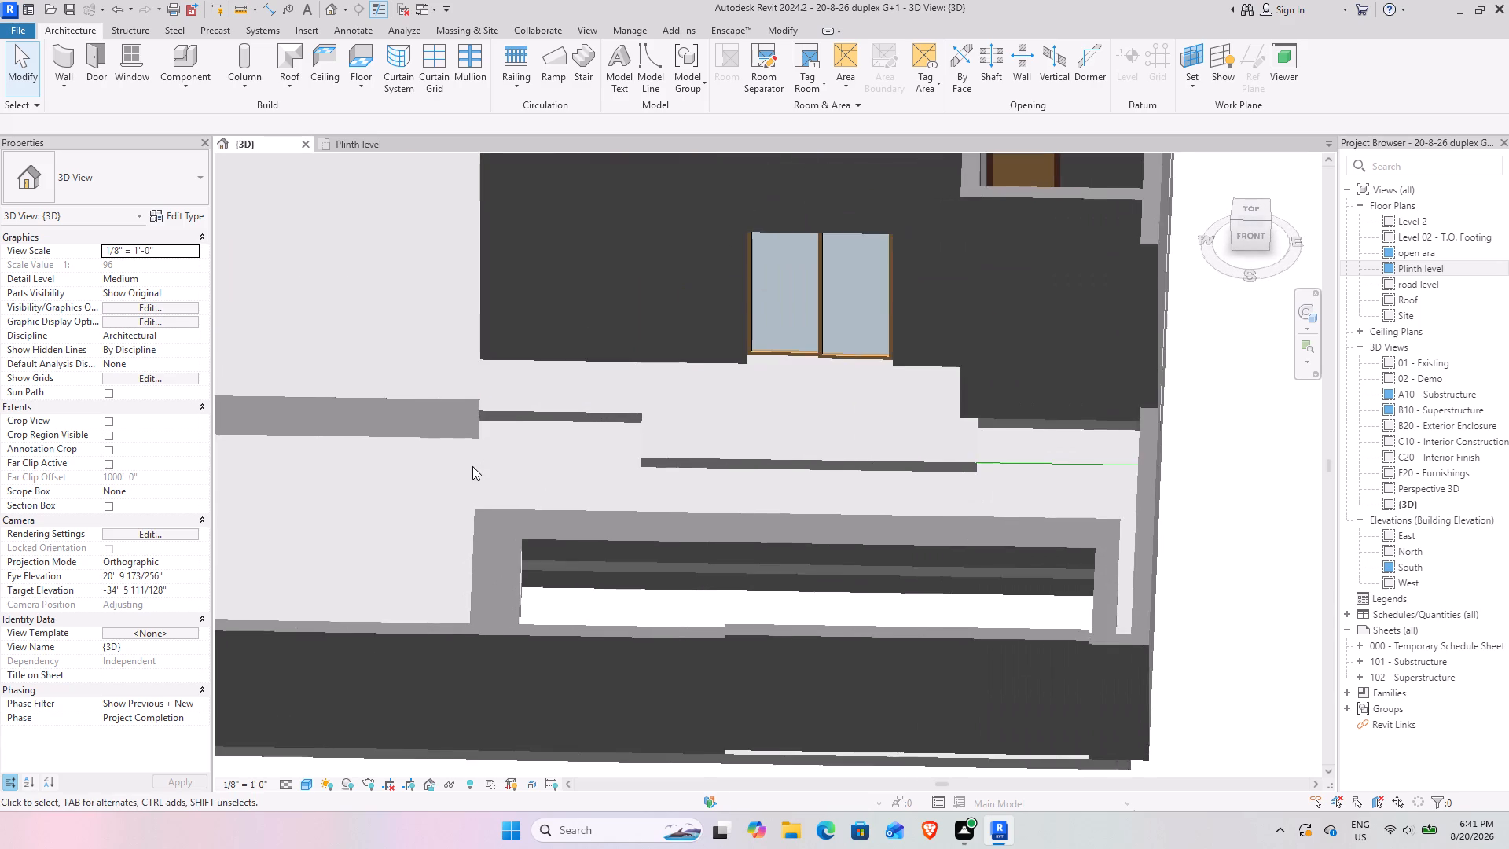
{"action": "middle_click_drag", "start_coordinate": [476, 465], "coordinate": [490, 483], "text": "shift"}
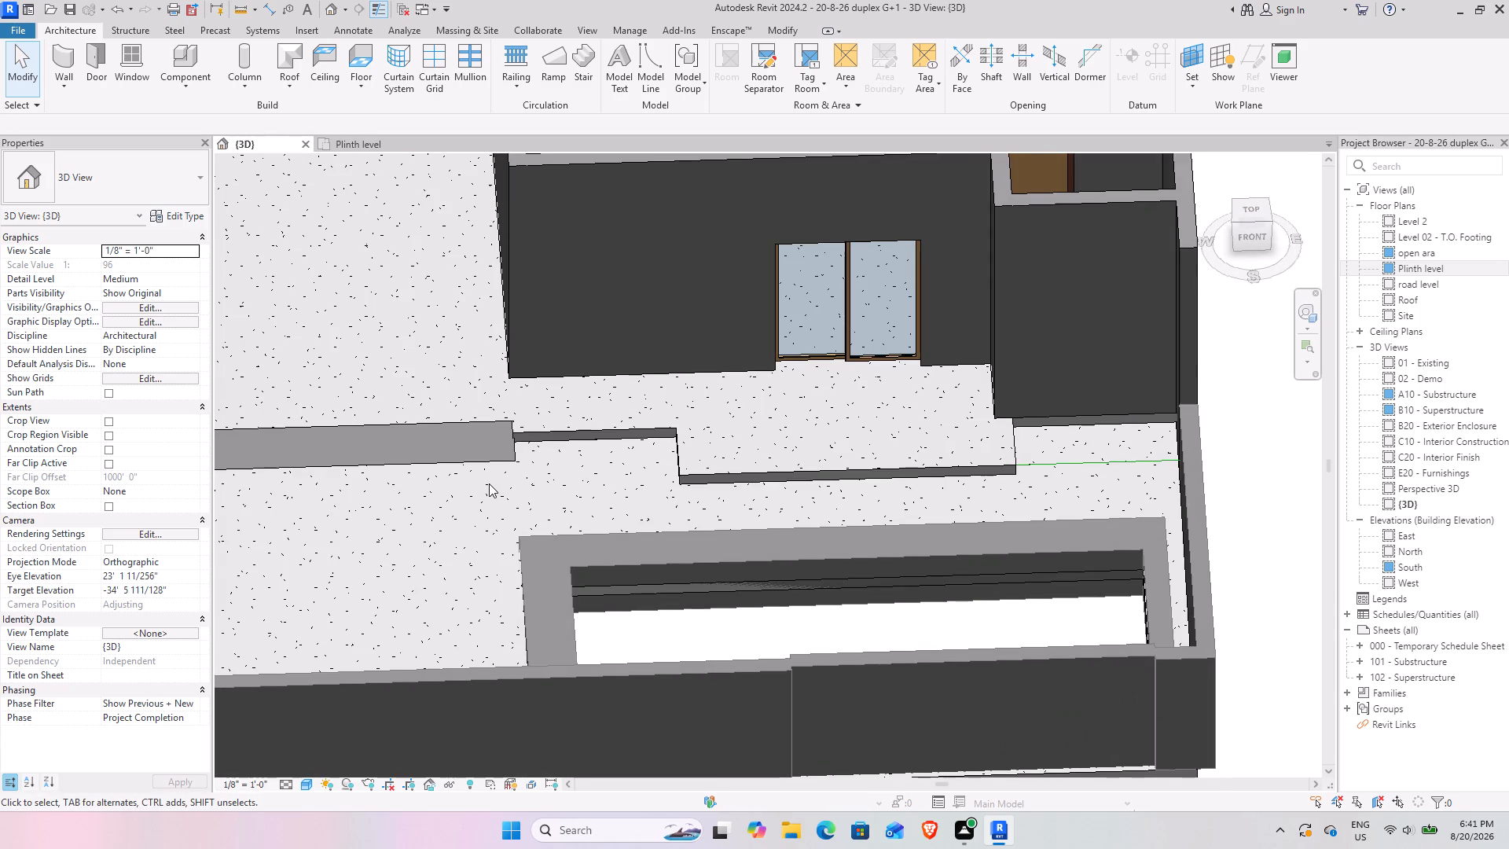
{"action": "middle_click_drag", "start_coordinate": [493, 341], "coordinate": [609, 538]}
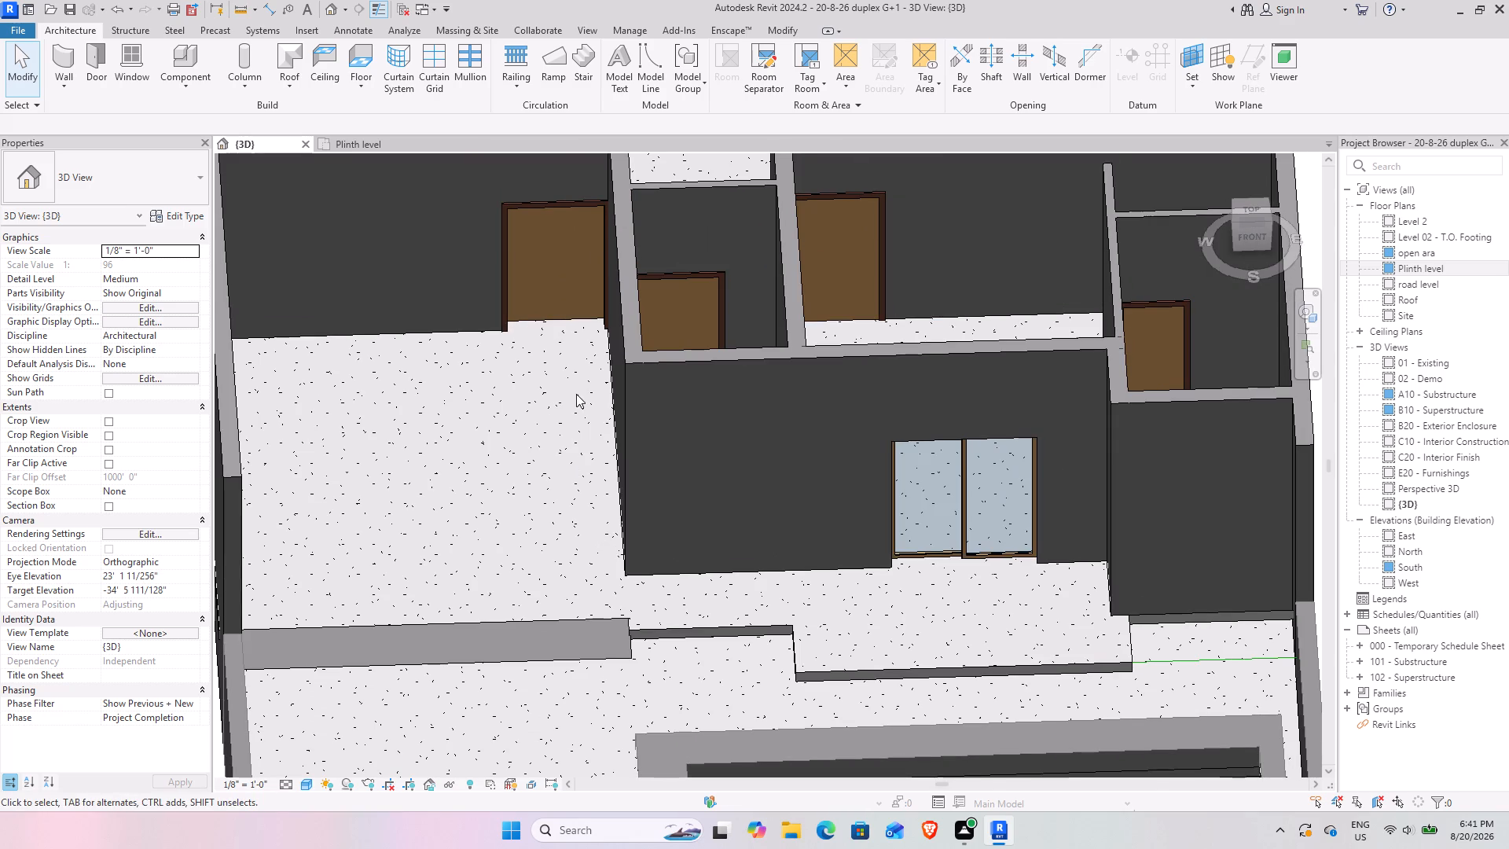
{"action": "middle_click_drag", "start_coordinate": [553, 395], "coordinate": [561, 597]}
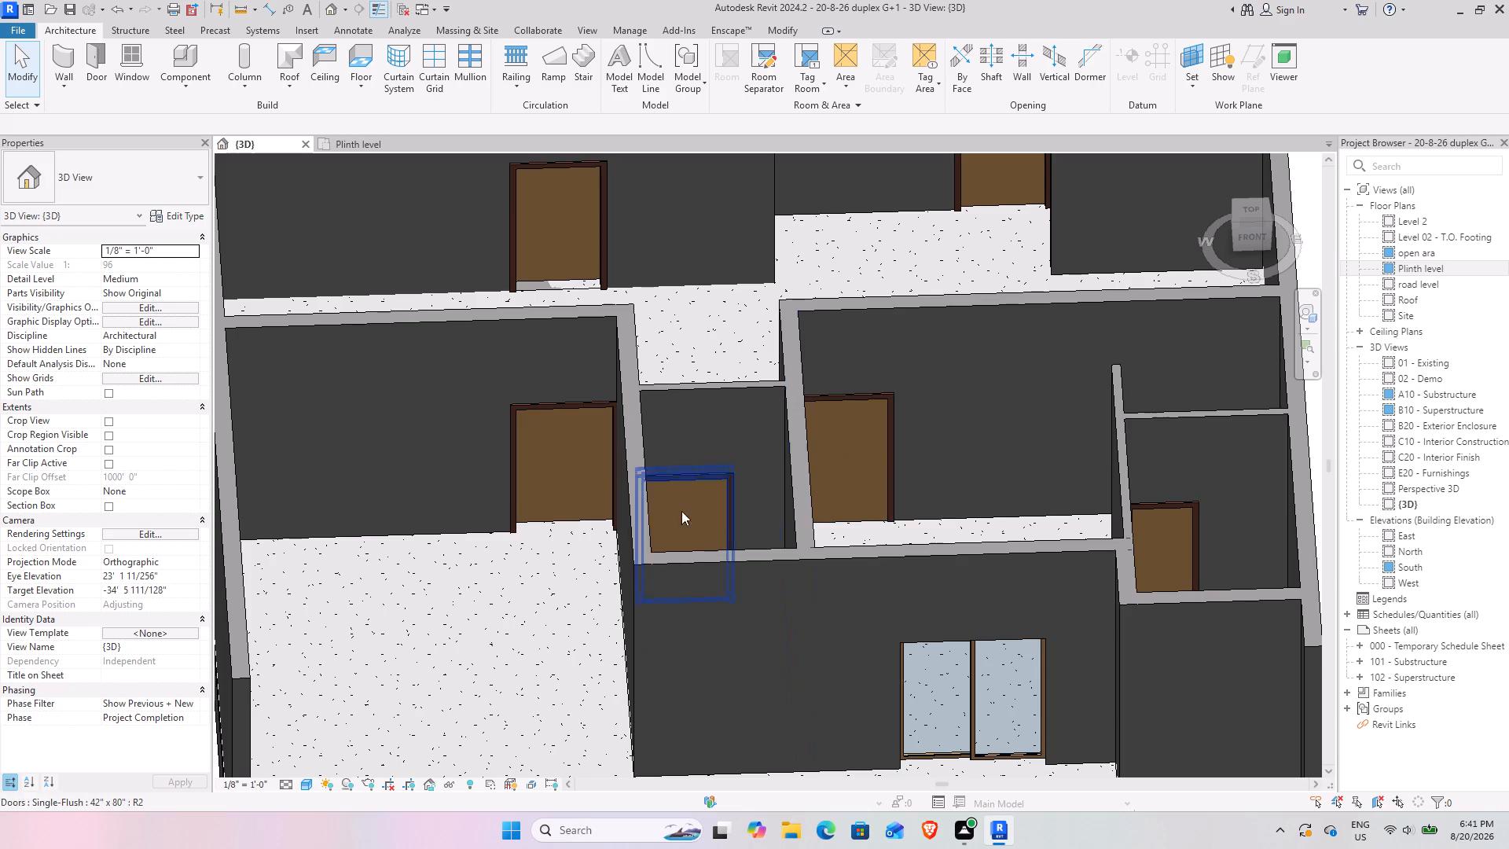
{"action": "scroll", "coordinate": [777, 555], "scroll_direction": "down", "scroll_amount": 2}
{"action": "middle_click_drag", "start_coordinate": [780, 512], "coordinate": [766, 572]}
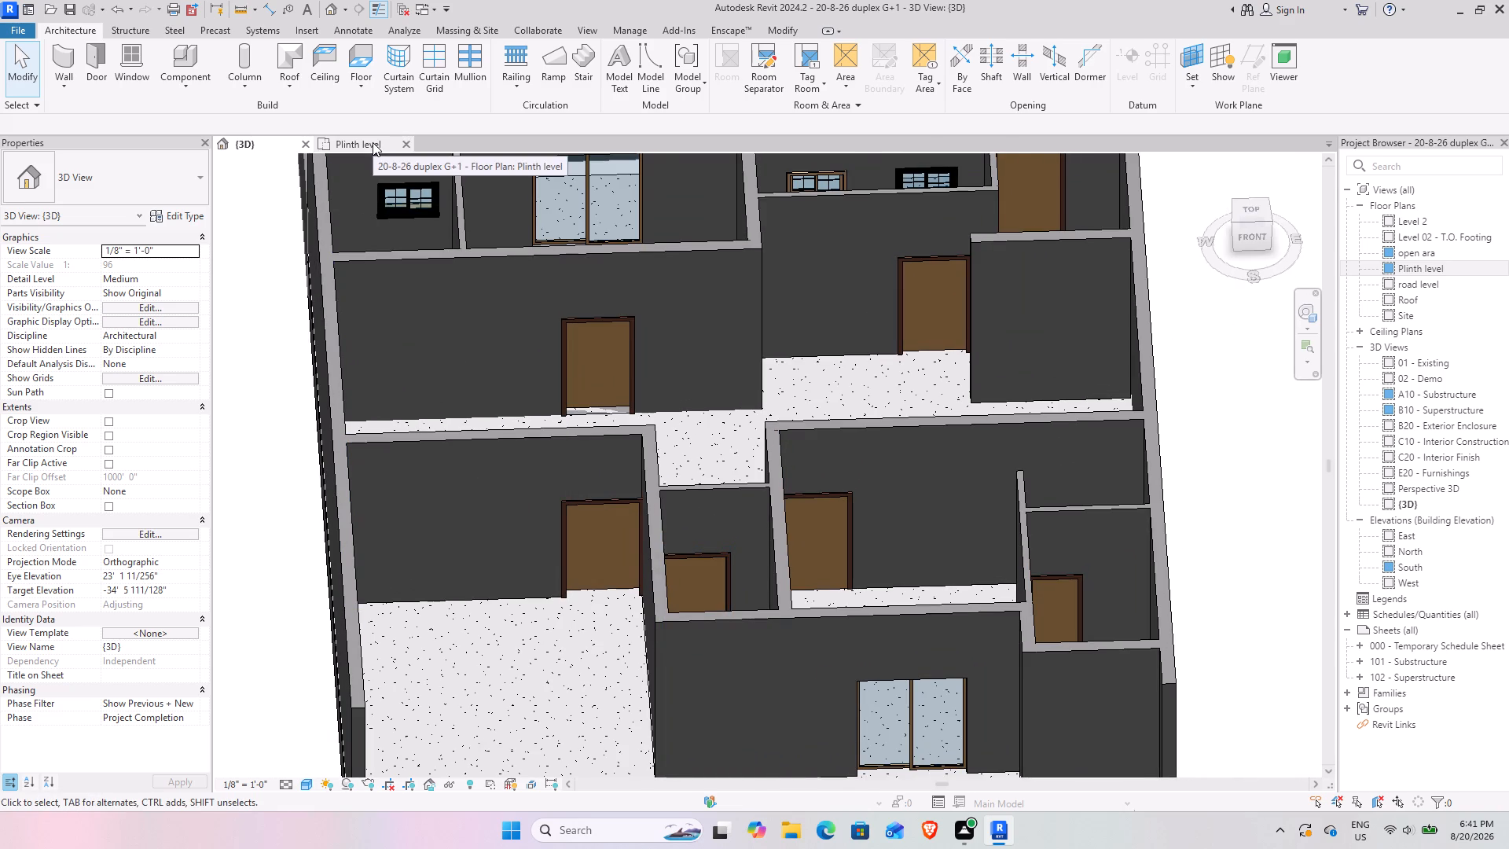
Return to the Plinth level floor plan, bring the front rooms into view and start placing a window.
{"action": "left_click", "coordinate": [373, 142]}
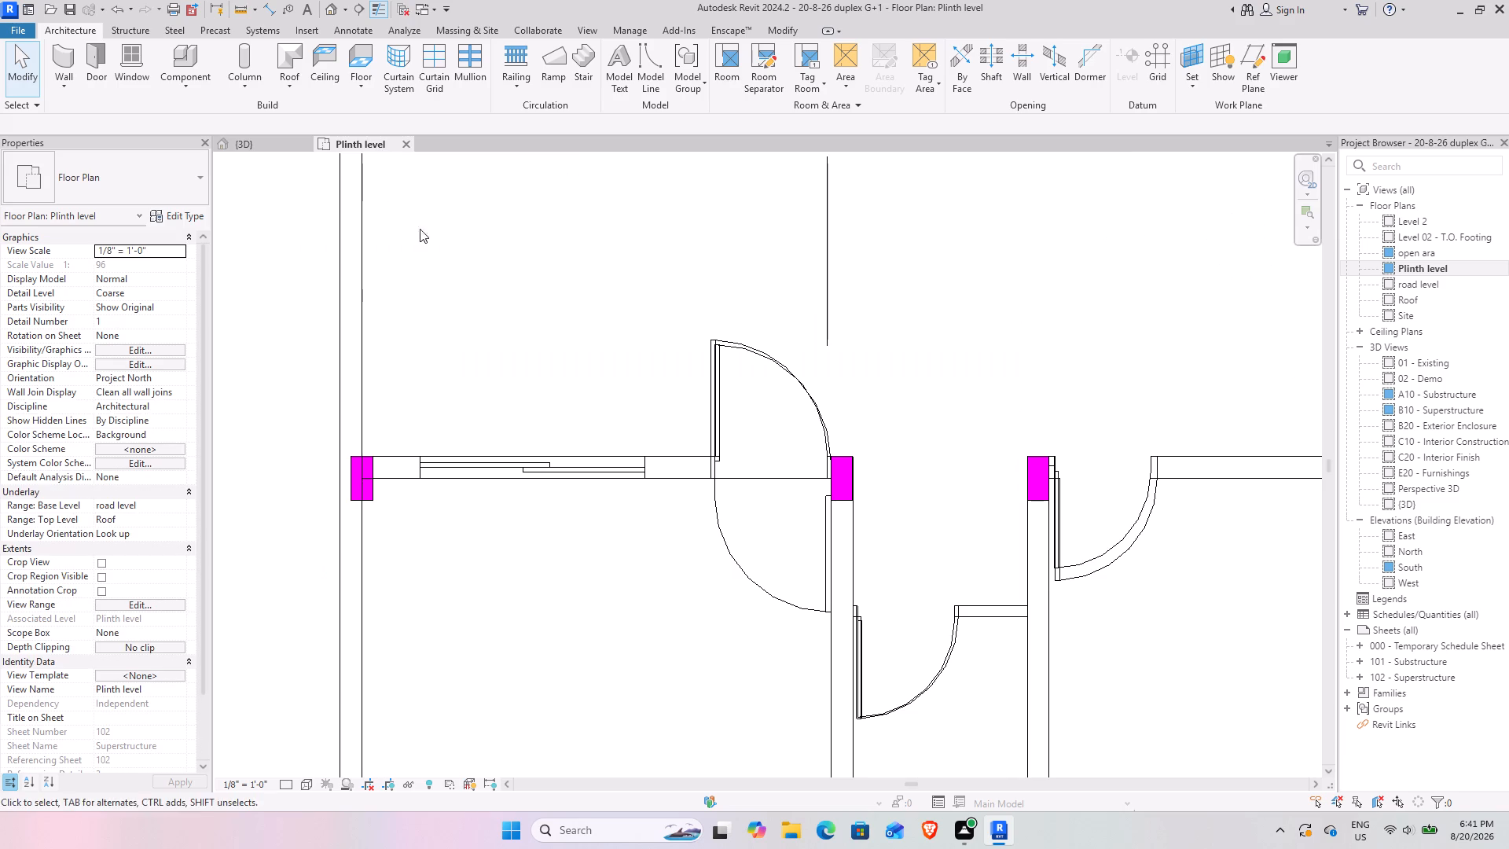
{"action": "scroll", "coordinate": [611, 449], "scroll_direction": "down", "scroll_amount": 4}
{"action": "middle_click_drag", "start_coordinate": [788, 549], "coordinate": [677, 427]}
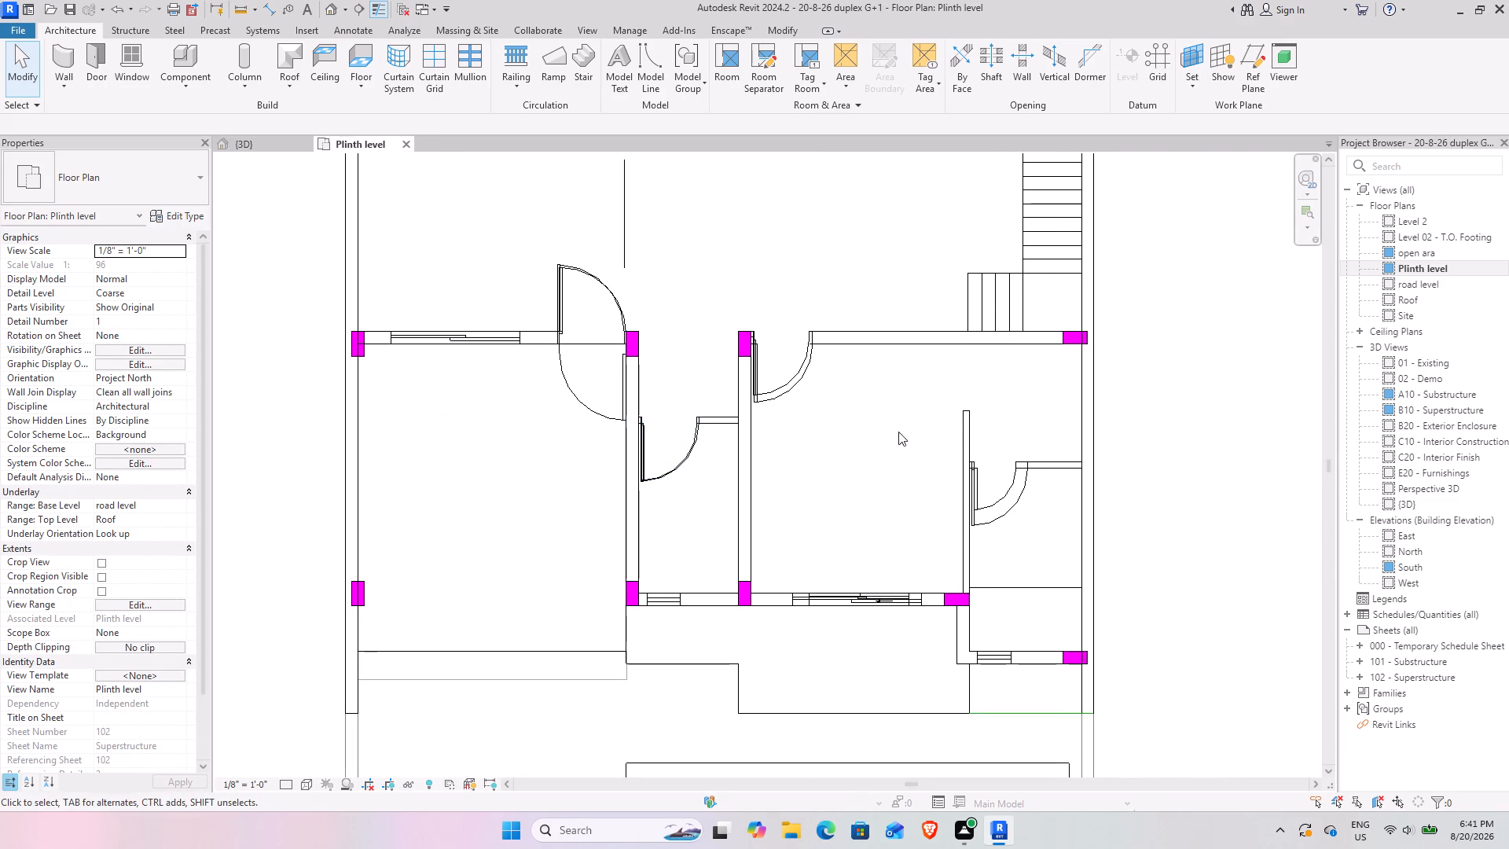
{"action": "middle_click_drag", "start_coordinate": [884, 429], "coordinate": [799, 437]}
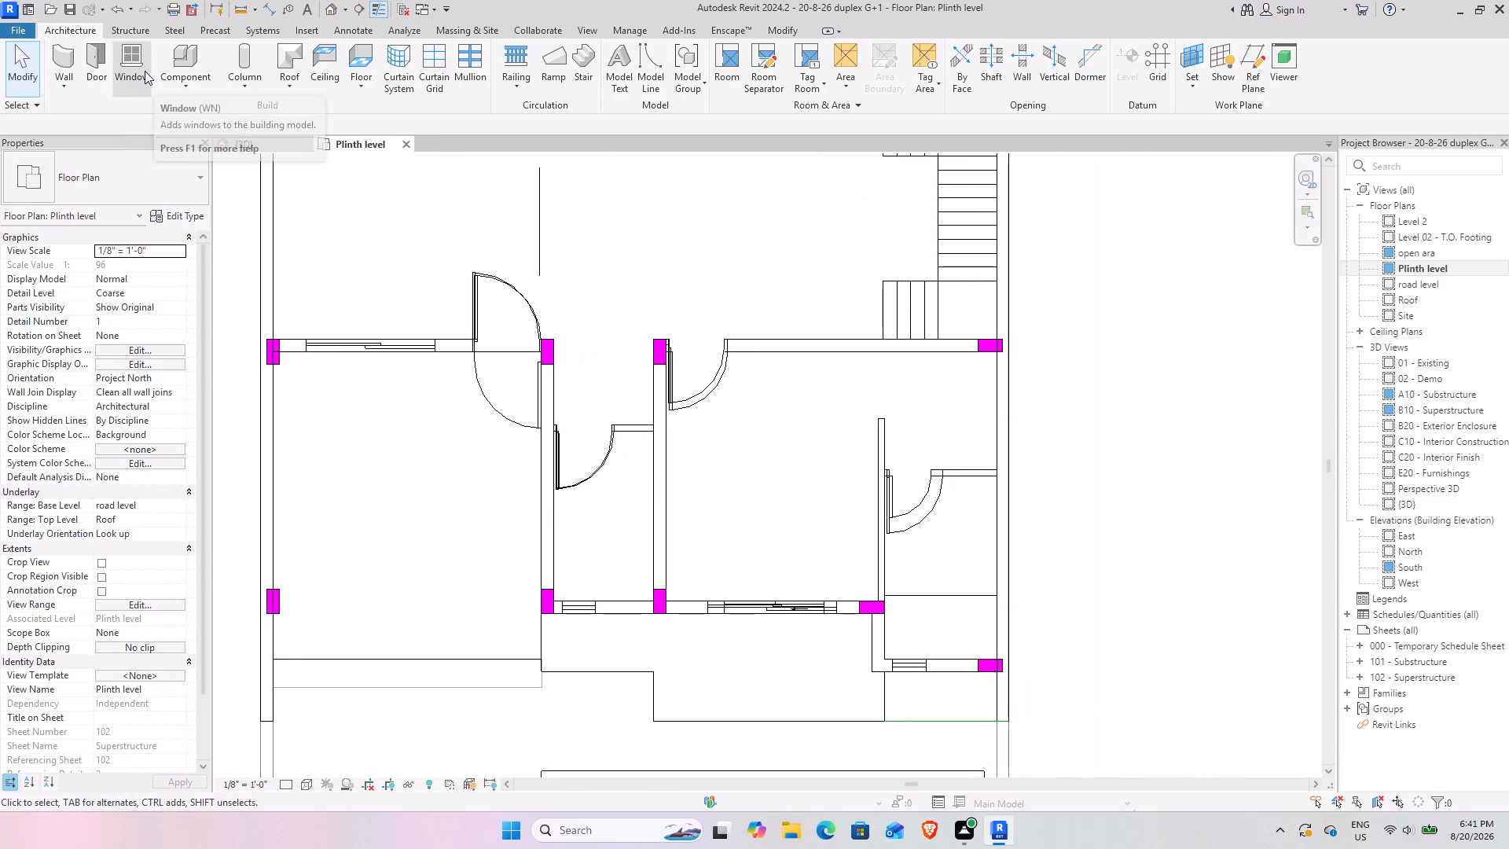
{"action": "left_click", "coordinate": [139, 66]}
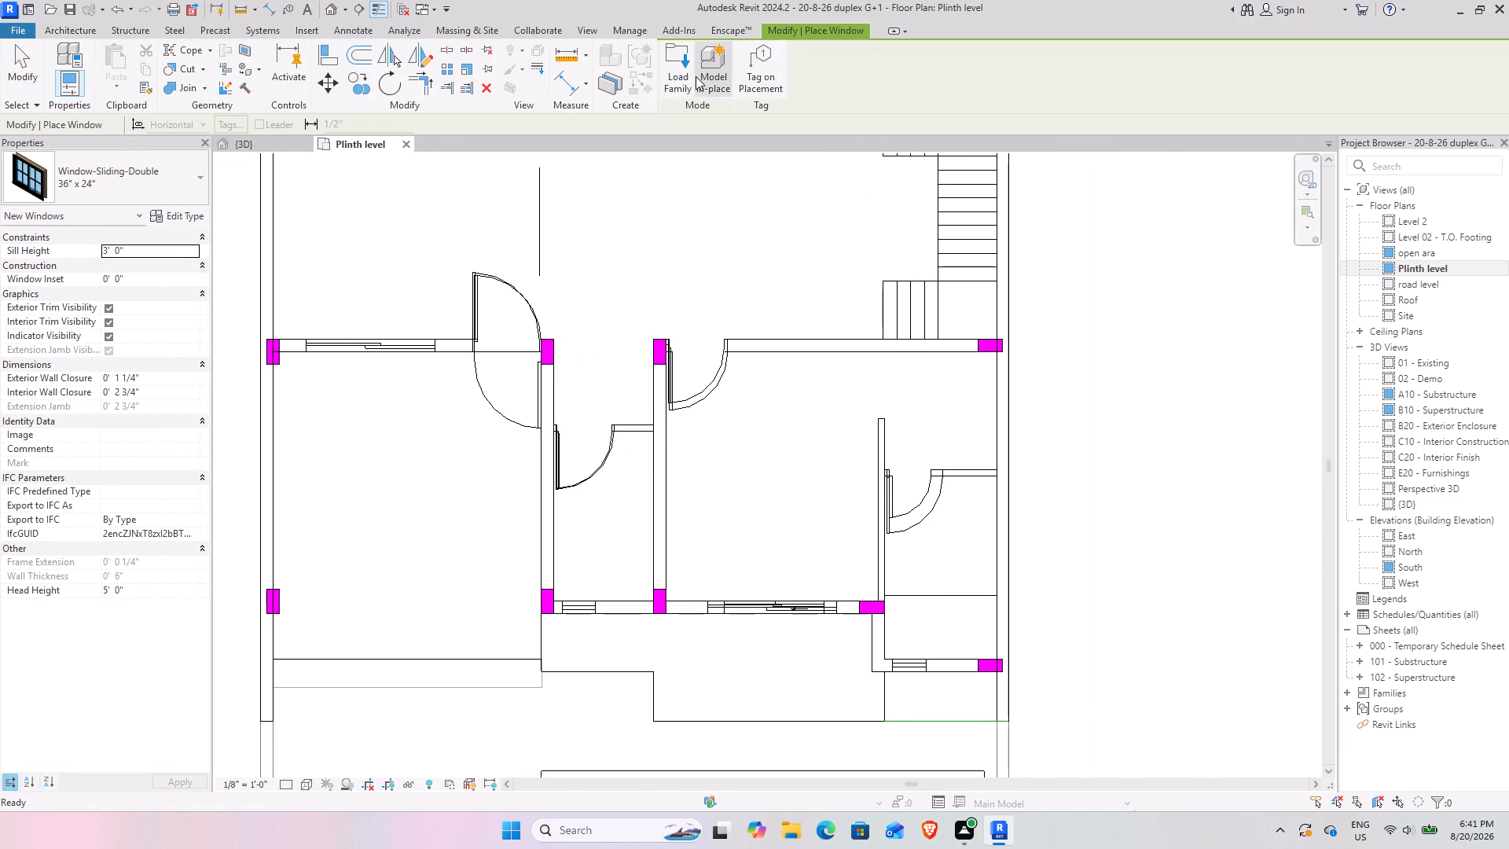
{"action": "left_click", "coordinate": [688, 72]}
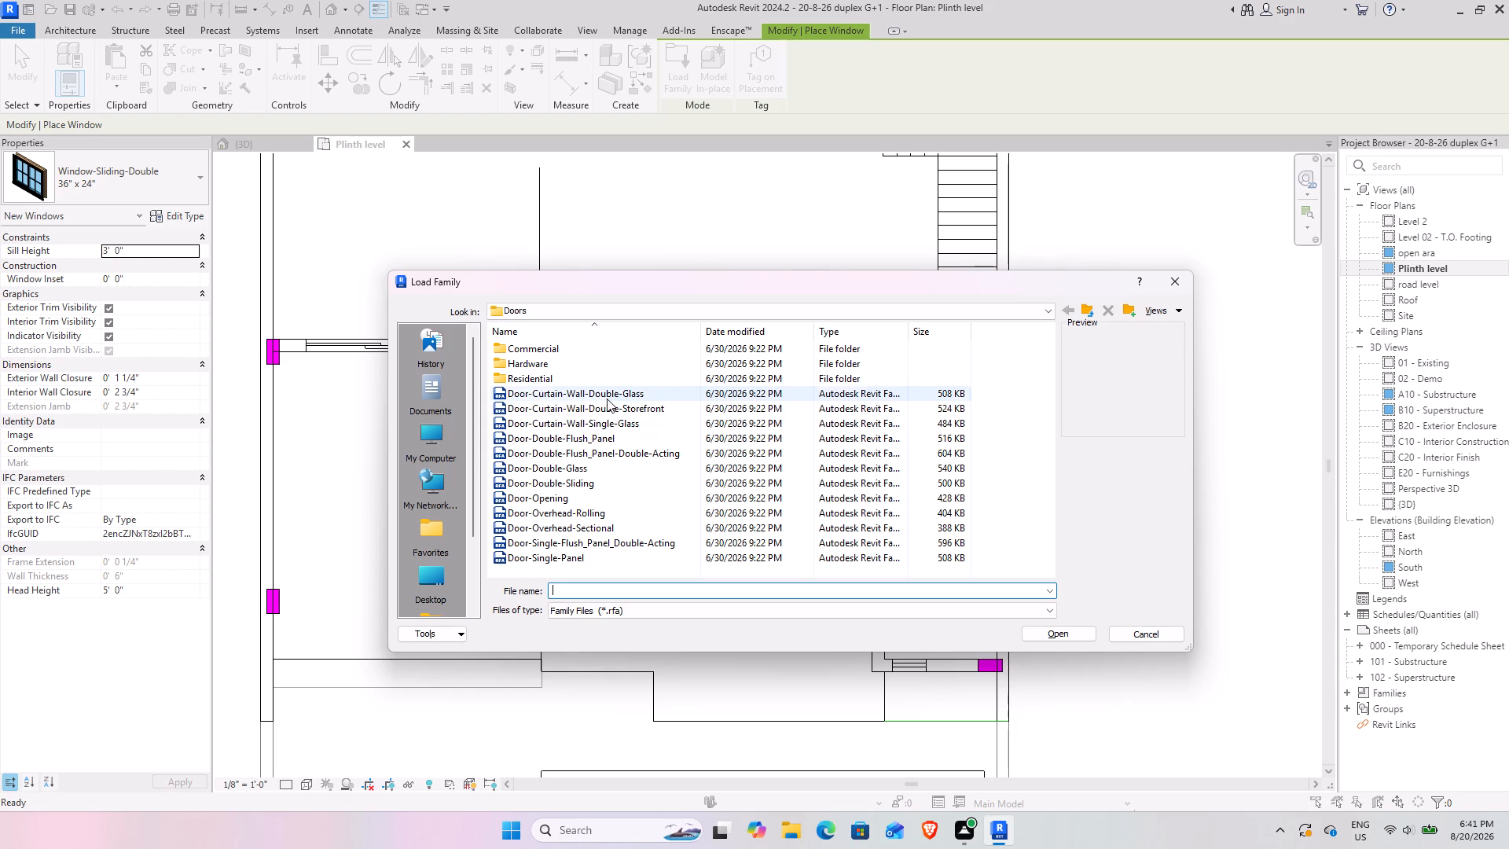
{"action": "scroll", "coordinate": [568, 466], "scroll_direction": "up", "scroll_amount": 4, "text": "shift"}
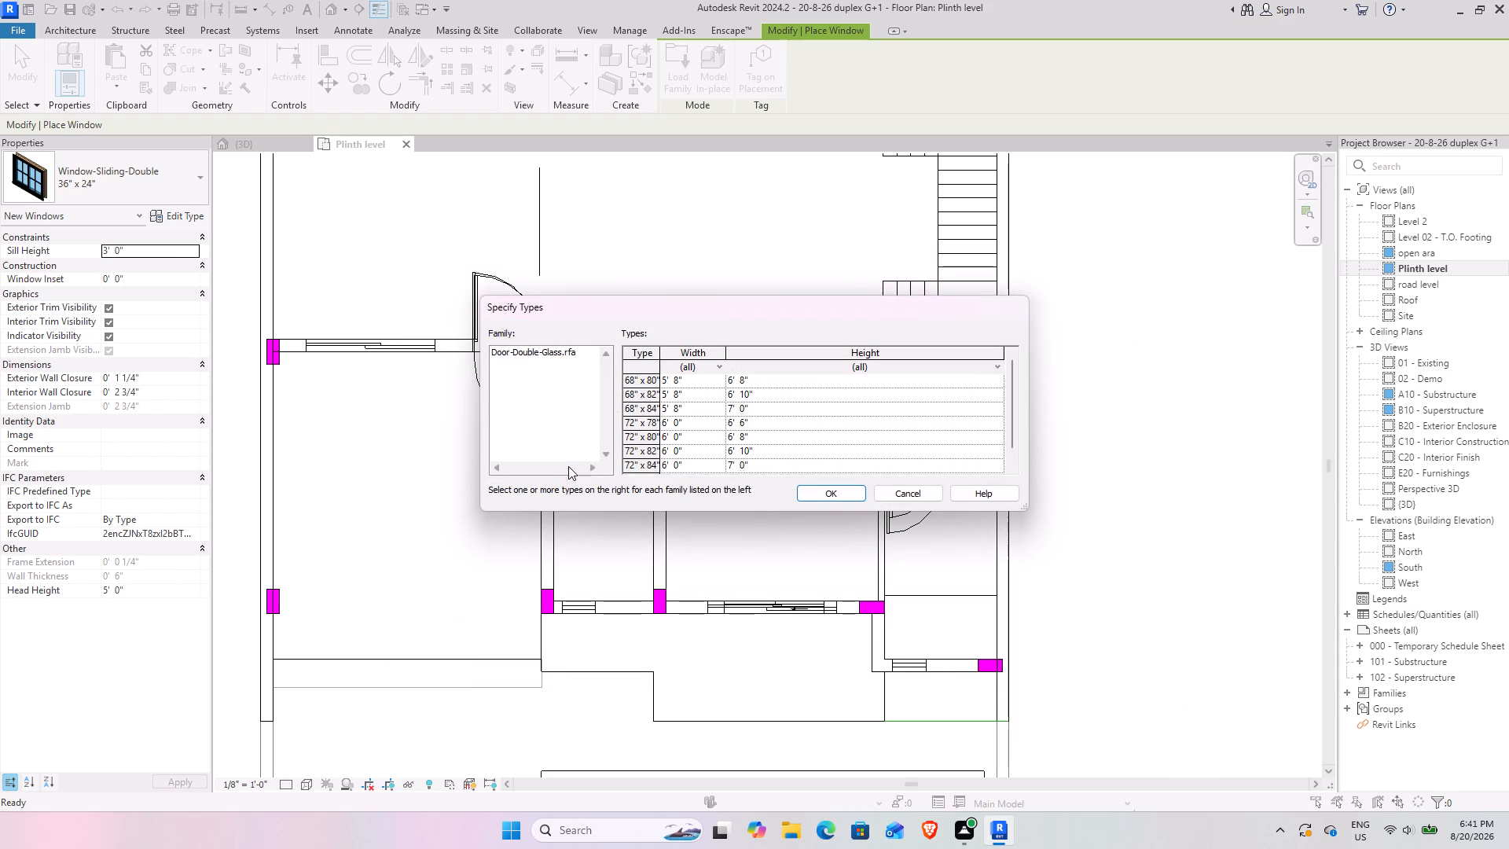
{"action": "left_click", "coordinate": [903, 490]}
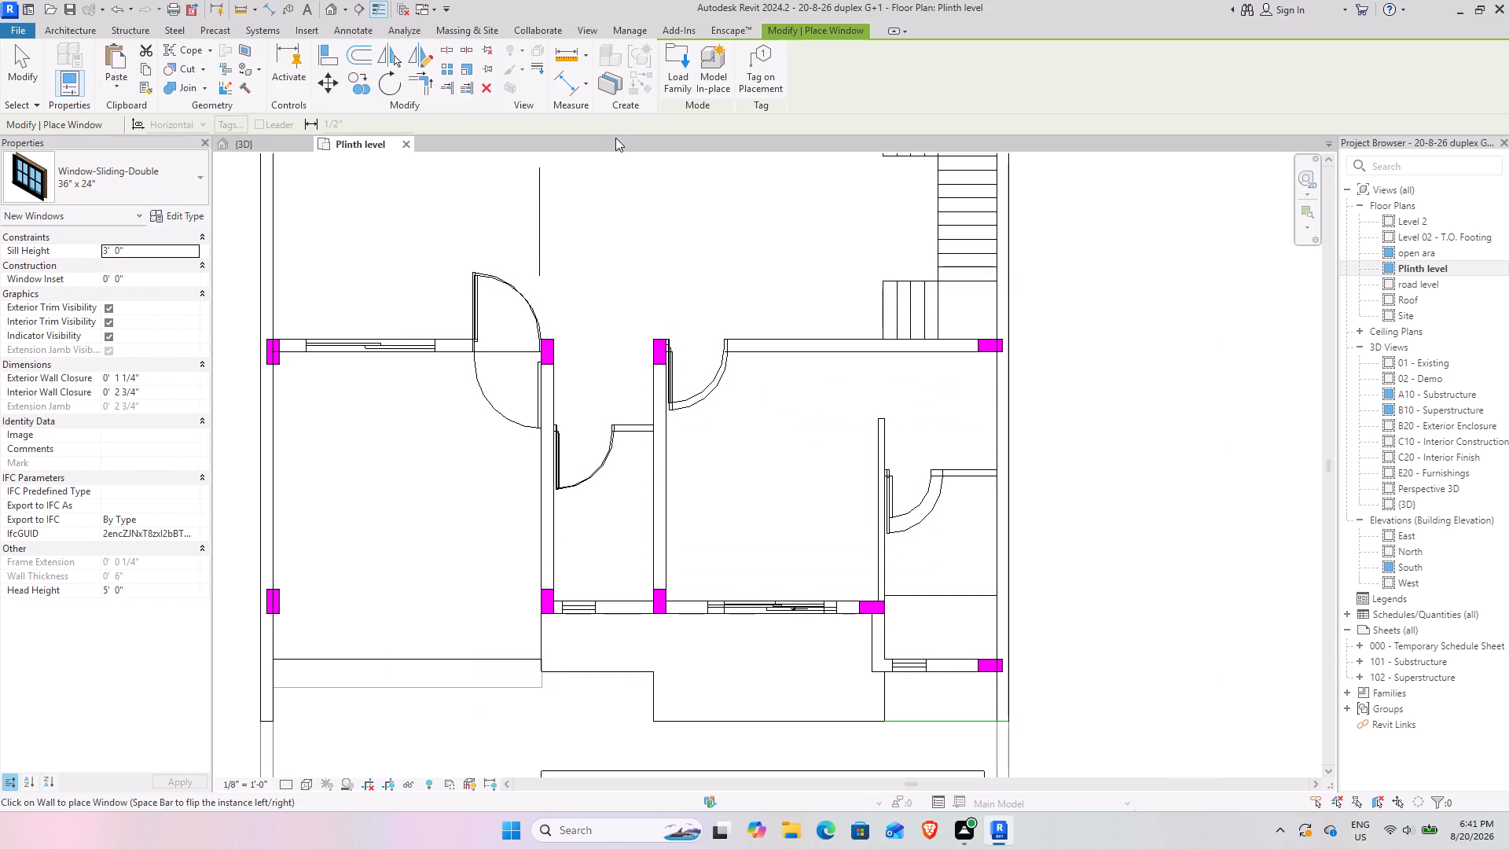
Open the Windows folder of the US family library for loading and look through its awning, bay and casement window families.
{"action": "left_click", "coordinate": [668, 73]}
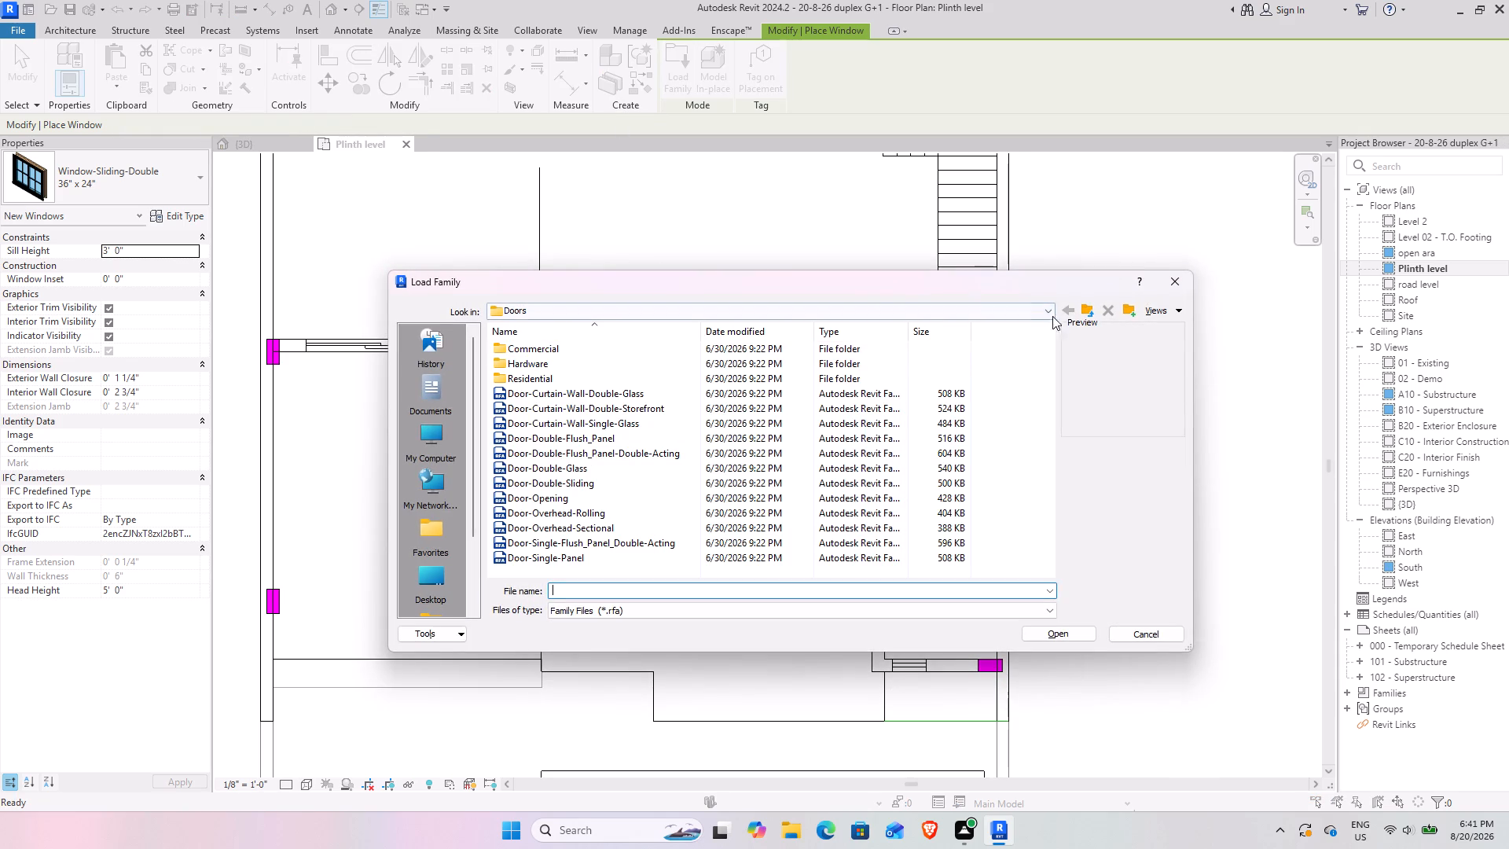
{"action": "left_click", "coordinate": [1088, 317]}
{"action": "scroll", "coordinate": [581, 416], "scroll_direction": "down", "scroll_amount": 5}
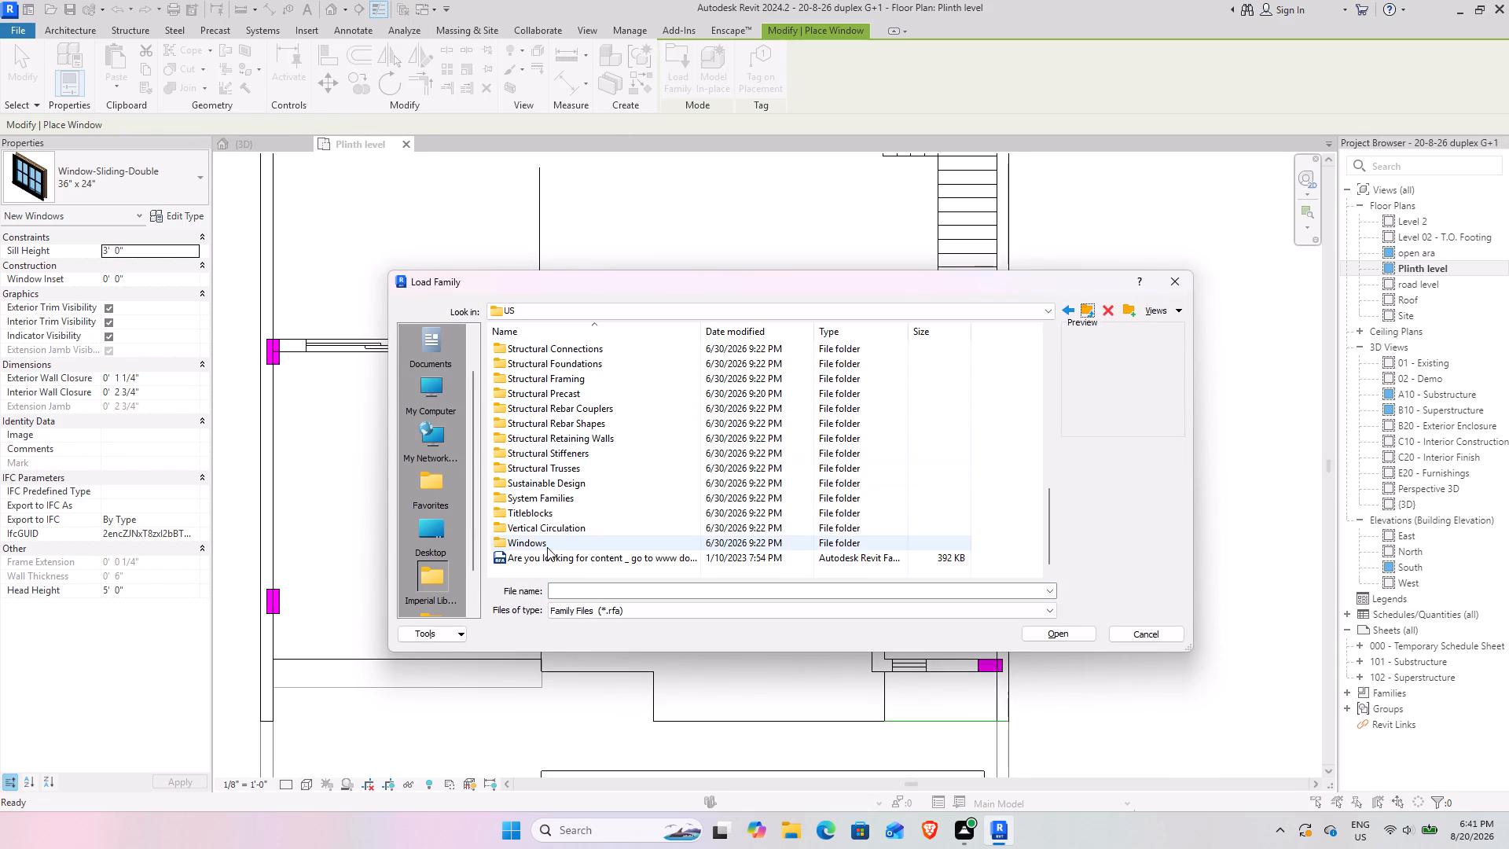
{"action": "double_click", "coordinate": [547, 547]}
{"action": "scroll", "coordinate": [527, 443], "scroll_direction": "up", "scroll_amount": 11, "text": "ctrl"}
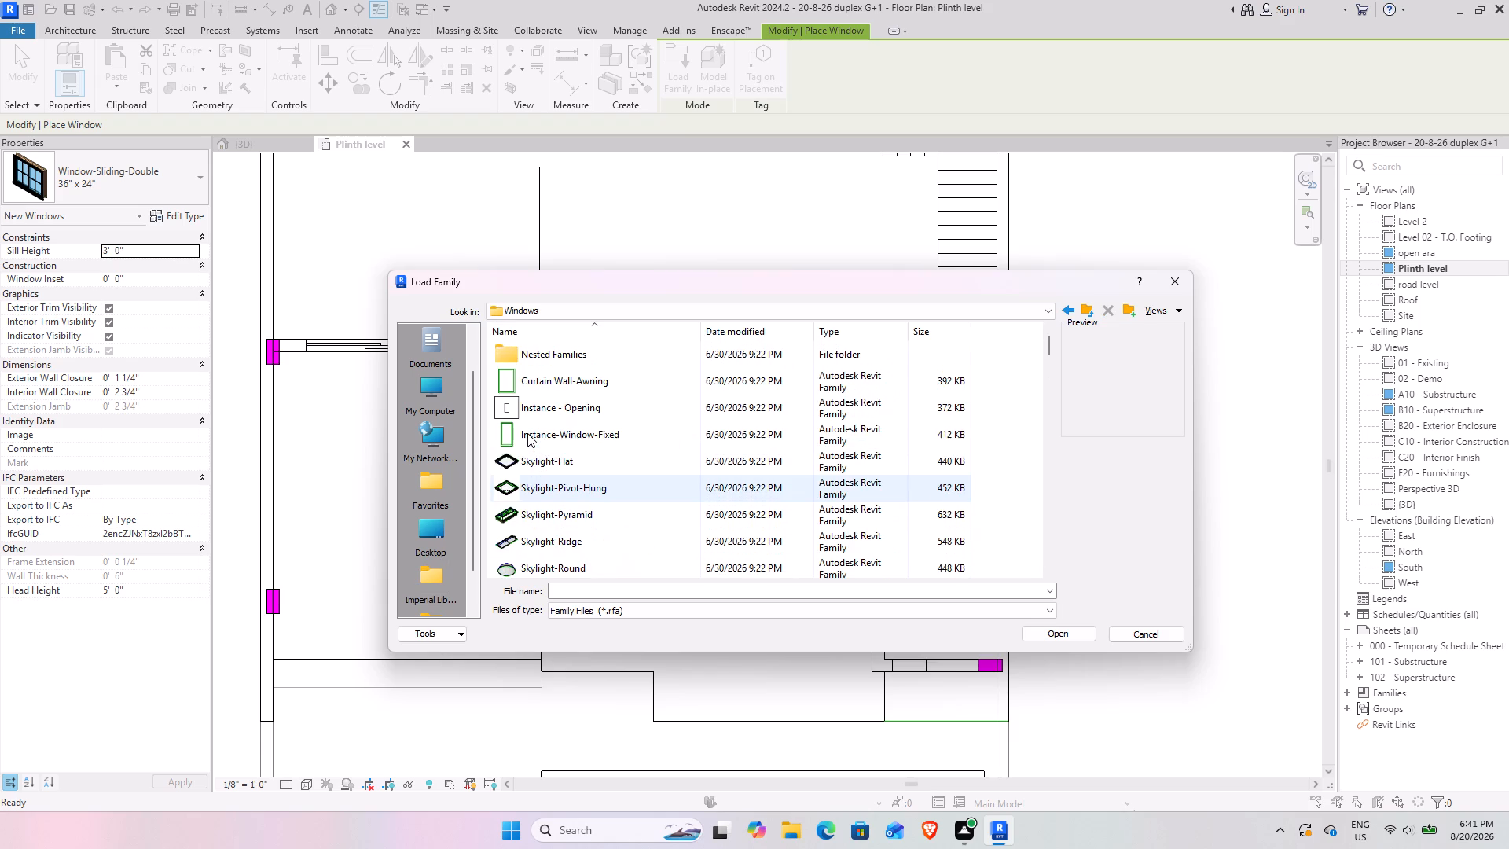
{"action": "scroll", "coordinate": [527, 433], "scroll_direction": "up", "scroll_amount": 4, "text": "ctrl"}
{"action": "scroll", "coordinate": [704, 405], "scroll_direction": "down", "scroll_amount": 1}
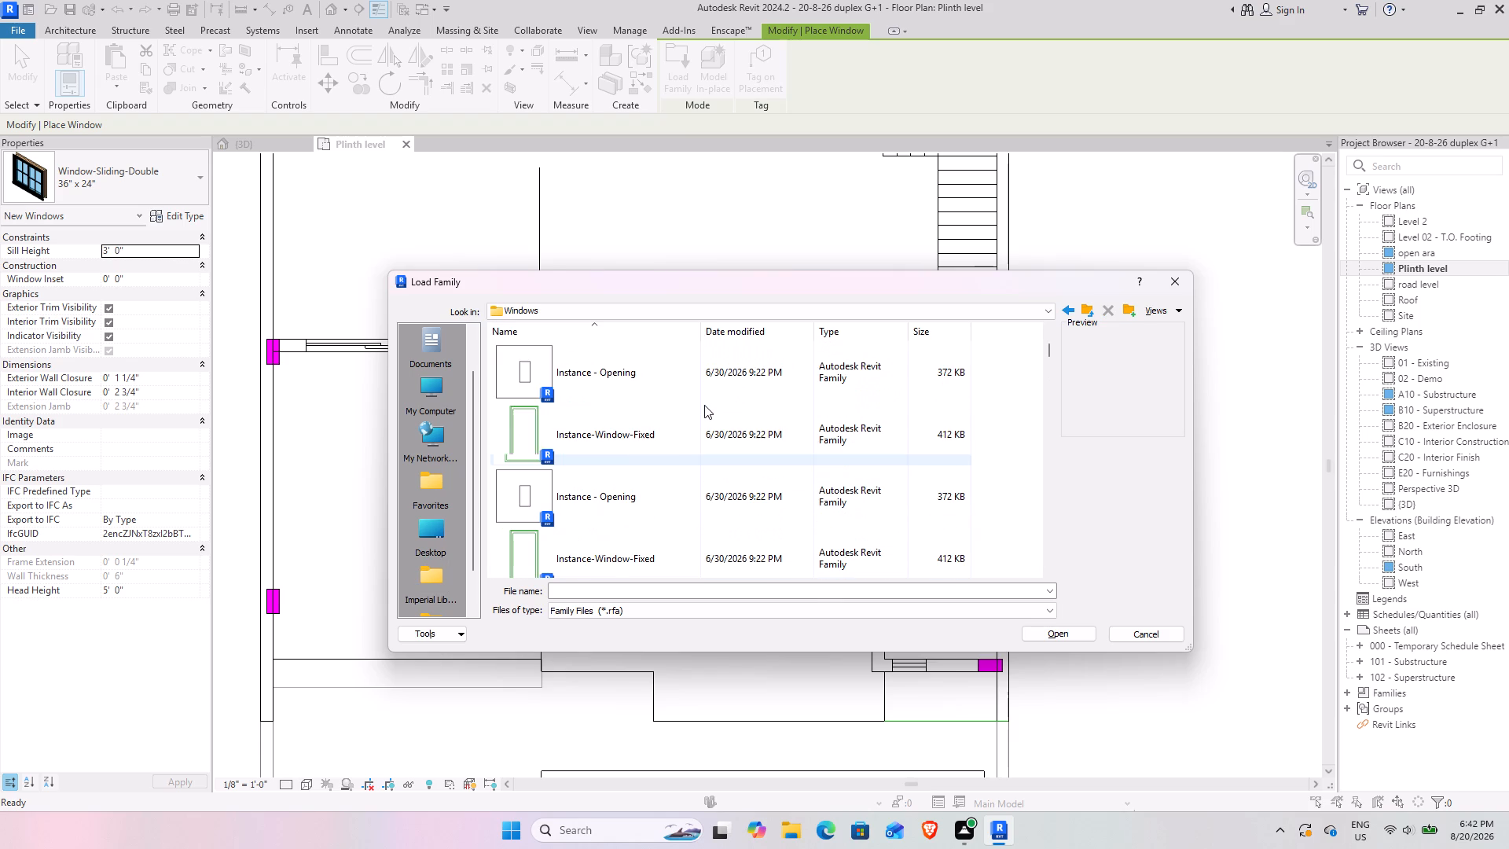
{"action": "scroll", "coordinate": [704, 405], "scroll_direction": "down", "scroll_amount": 2}
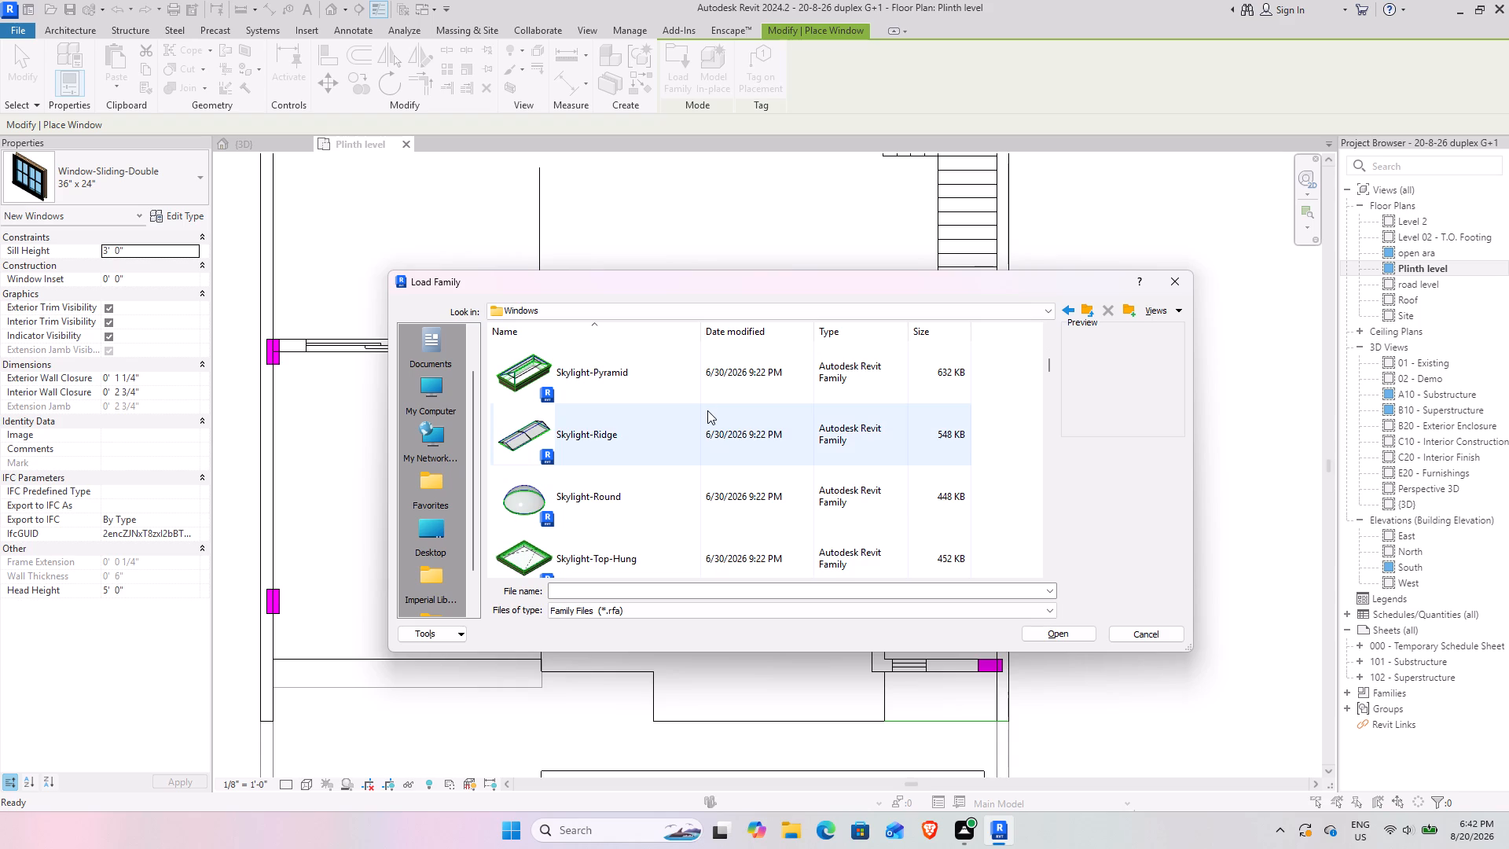
{"action": "scroll", "coordinate": [746, 505], "scroll_direction": "down", "scroll_amount": 2}
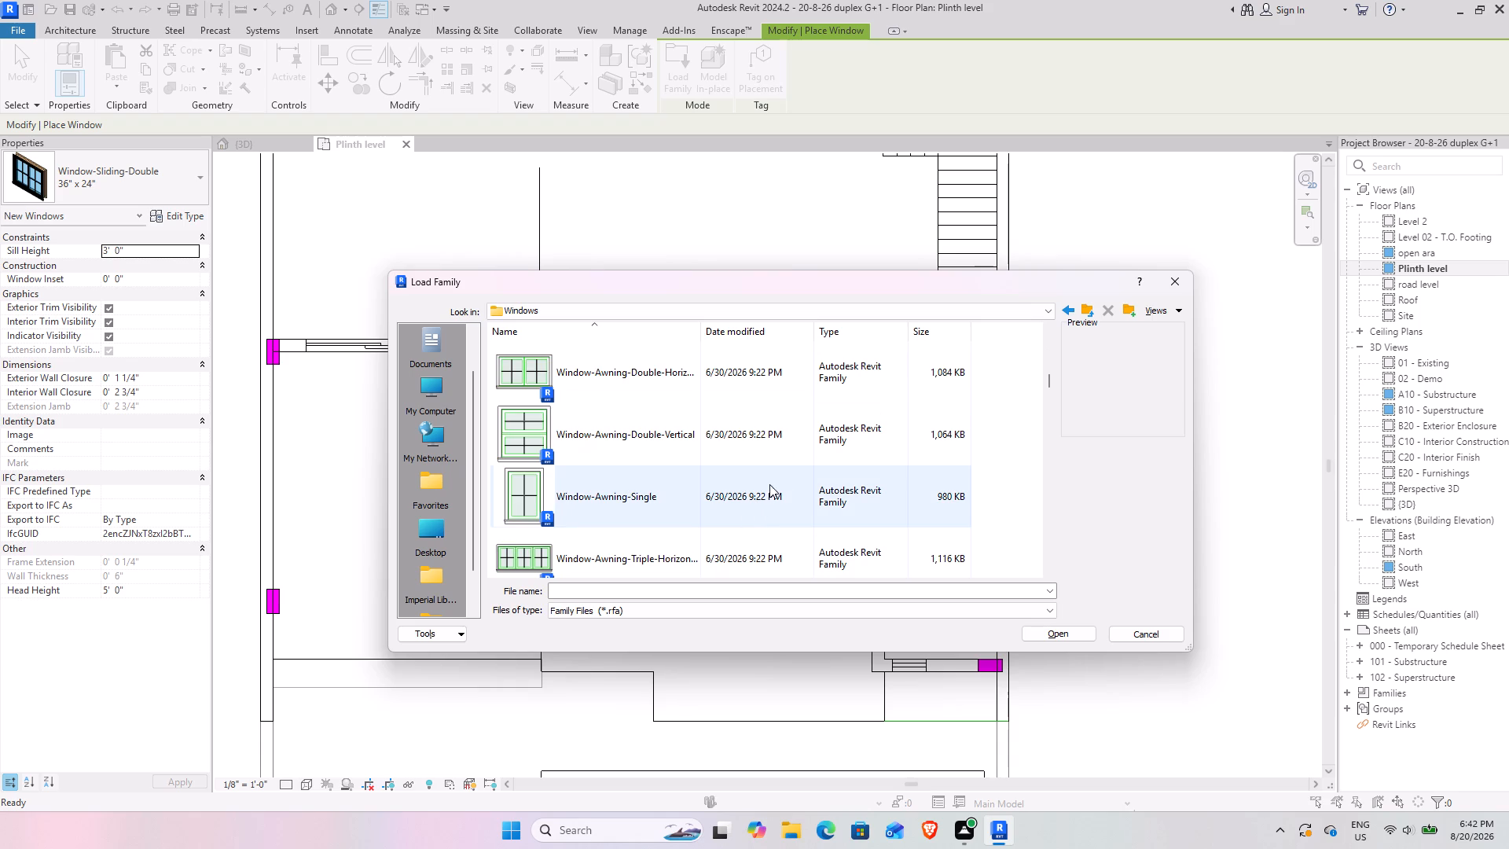
{"action": "scroll", "coordinate": [781, 476], "scroll_direction": "down", "scroll_amount": 2}
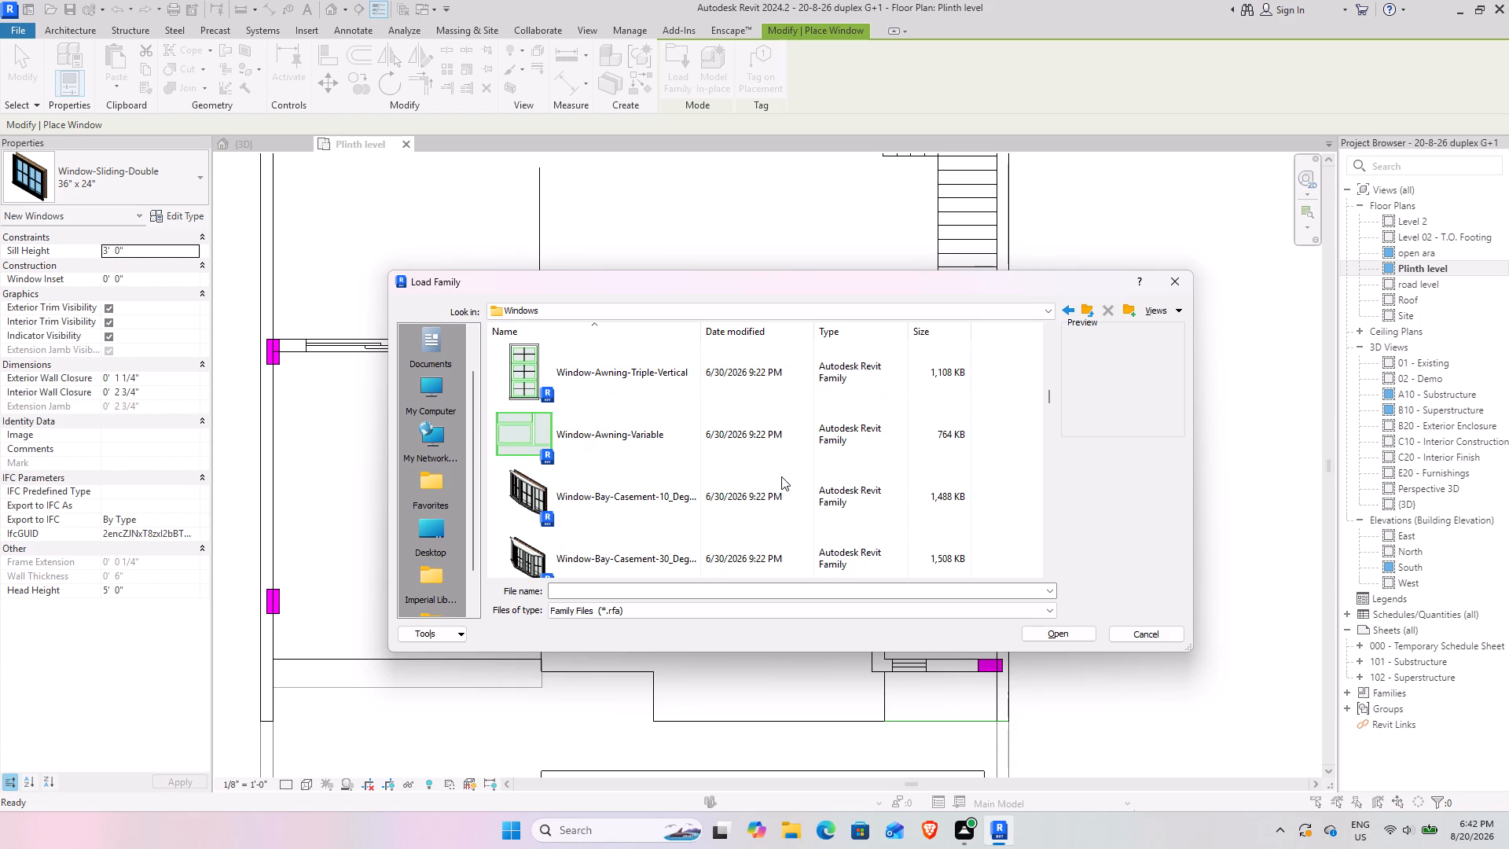
{"action": "scroll", "coordinate": [781, 474], "scroll_direction": "down", "scroll_amount": 2}
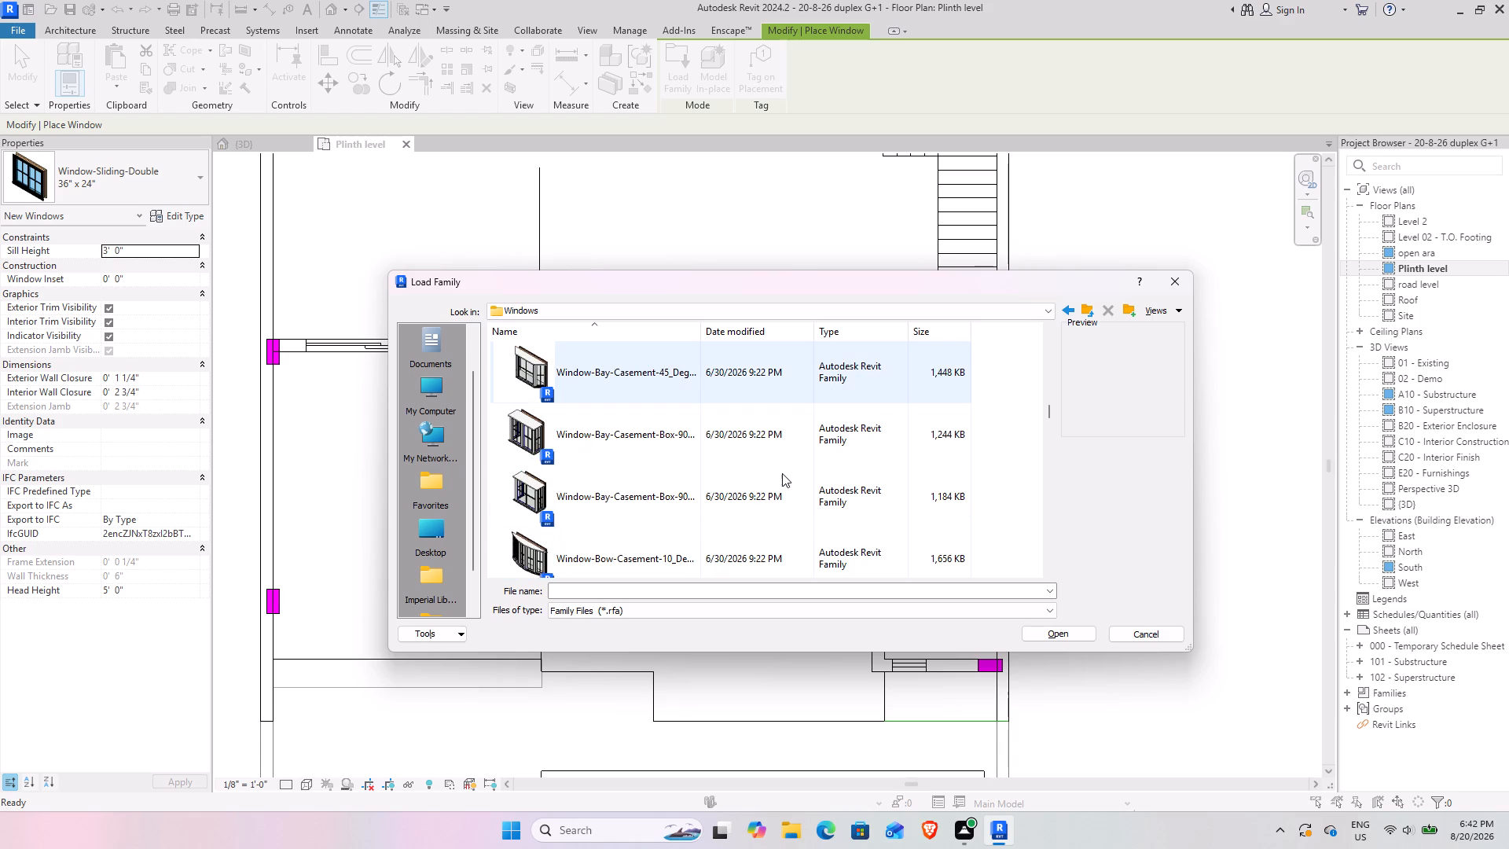
{"action": "scroll", "coordinate": [782, 473], "scroll_direction": "down", "scroll_amount": 2}
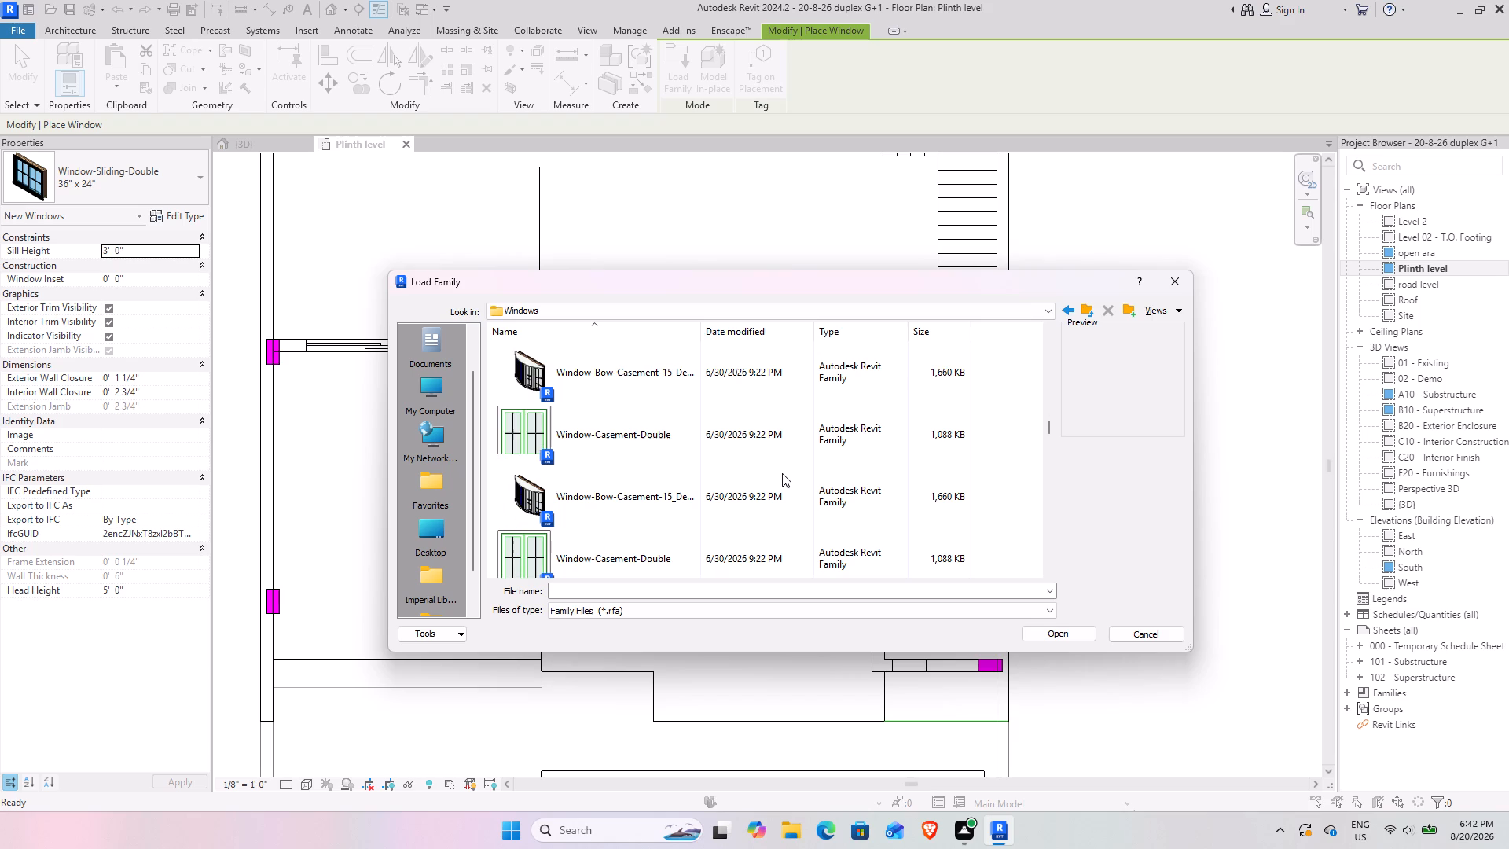
{"action": "scroll", "coordinate": [782, 473], "scroll_direction": "down", "scroll_amount": 1}
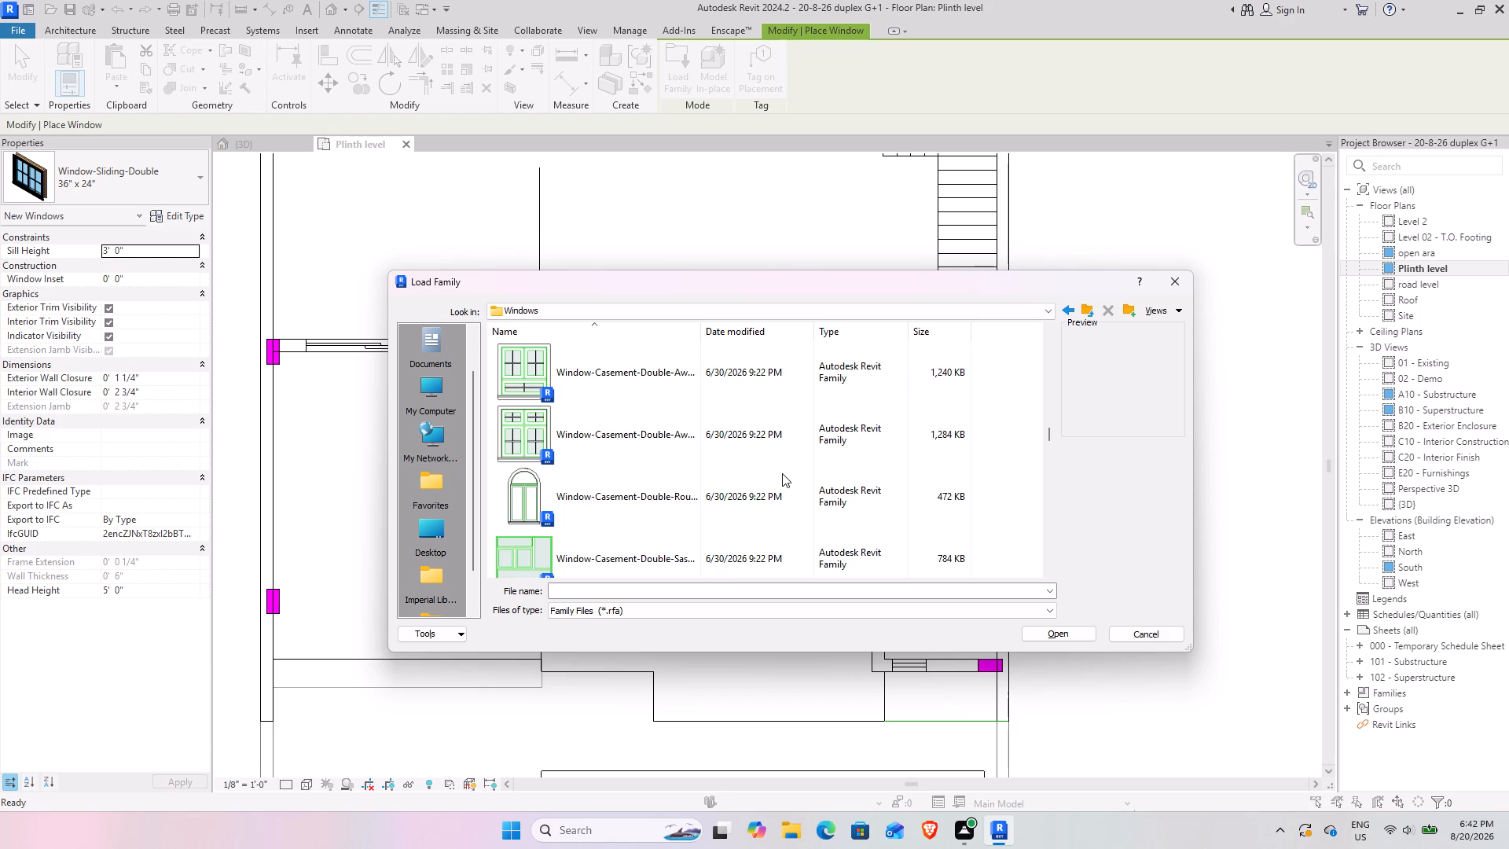
{"action": "scroll", "coordinate": [782, 473], "scroll_direction": "down", "scroll_amount": 1}
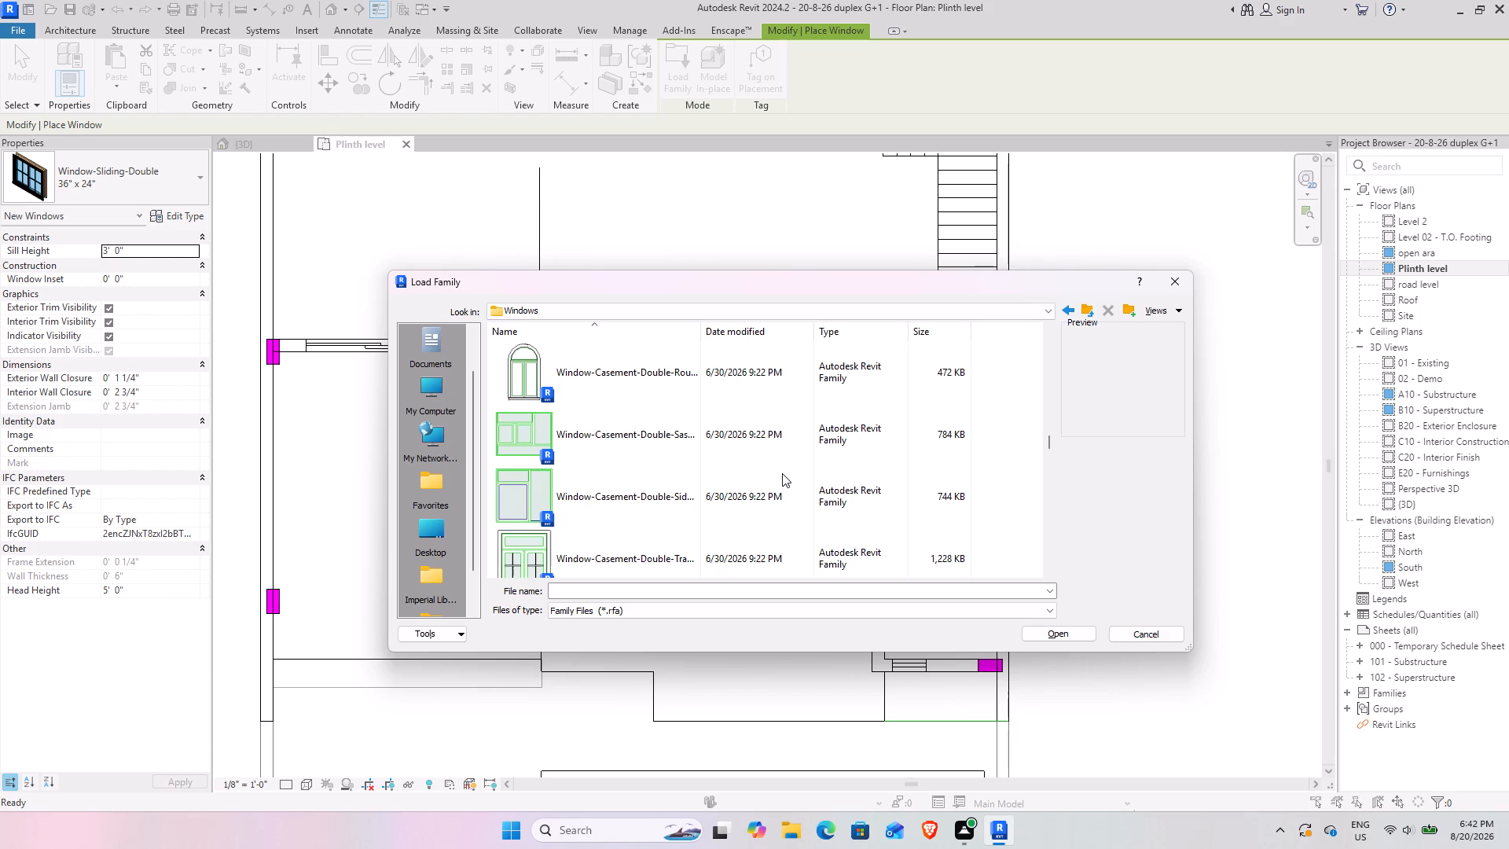
{"action": "scroll", "coordinate": [782, 473], "scroll_direction": "down", "scroll_amount": 1}
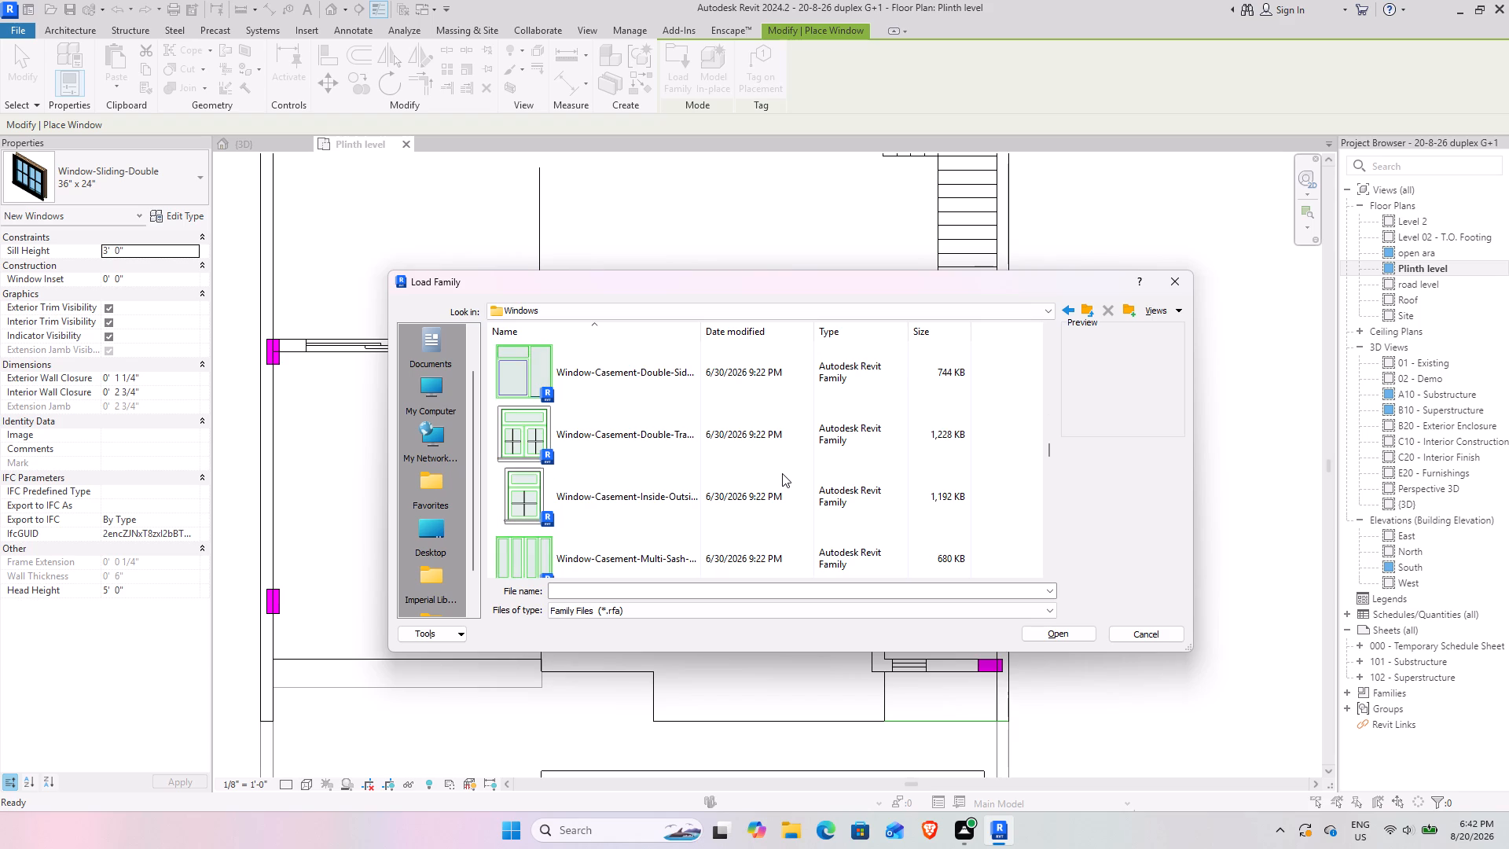
{"action": "scroll", "coordinate": [782, 473], "scroll_direction": "down", "scroll_amount": 2}
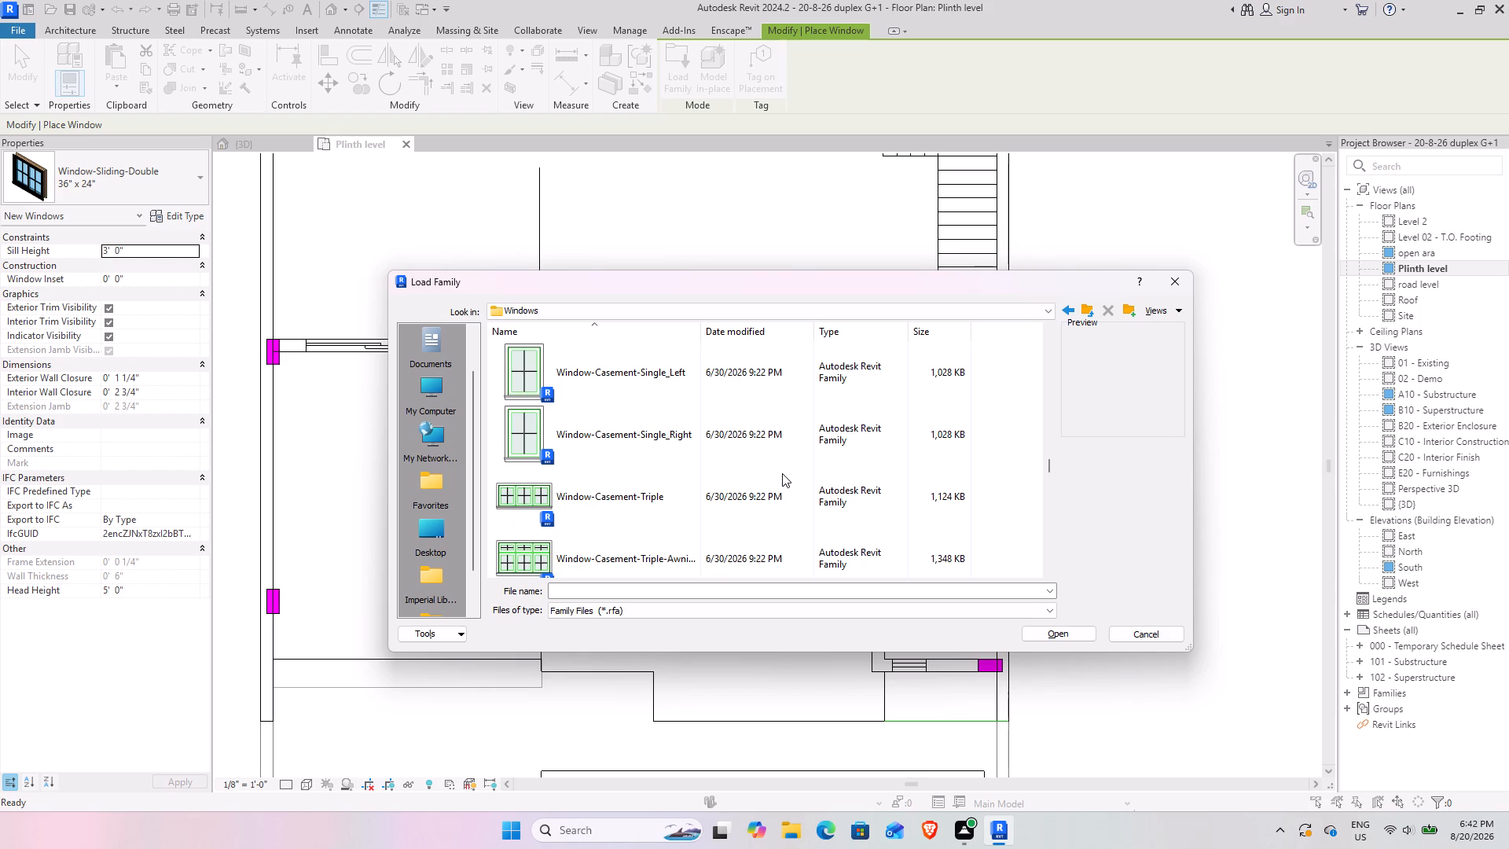
Look through the remaining families in the library's Windows folder and load the Window-Square Opening family.
{"action": "left_click", "coordinate": [707, 470]}
{"action": "key", "text": "s"}
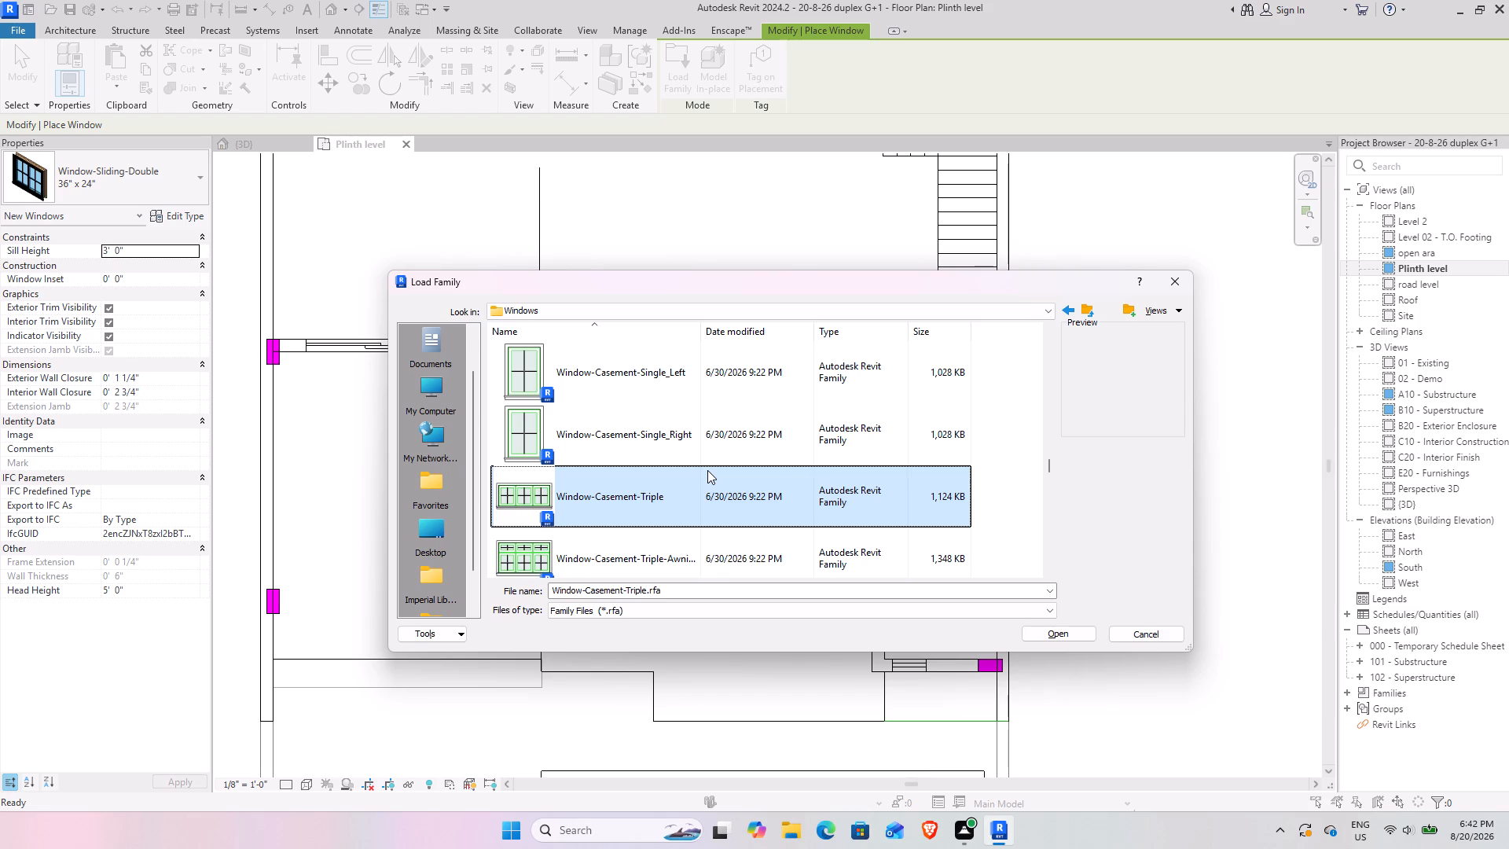
{"action": "key", "text": "l"}
{"action": "key", "text": "BackSpace"}
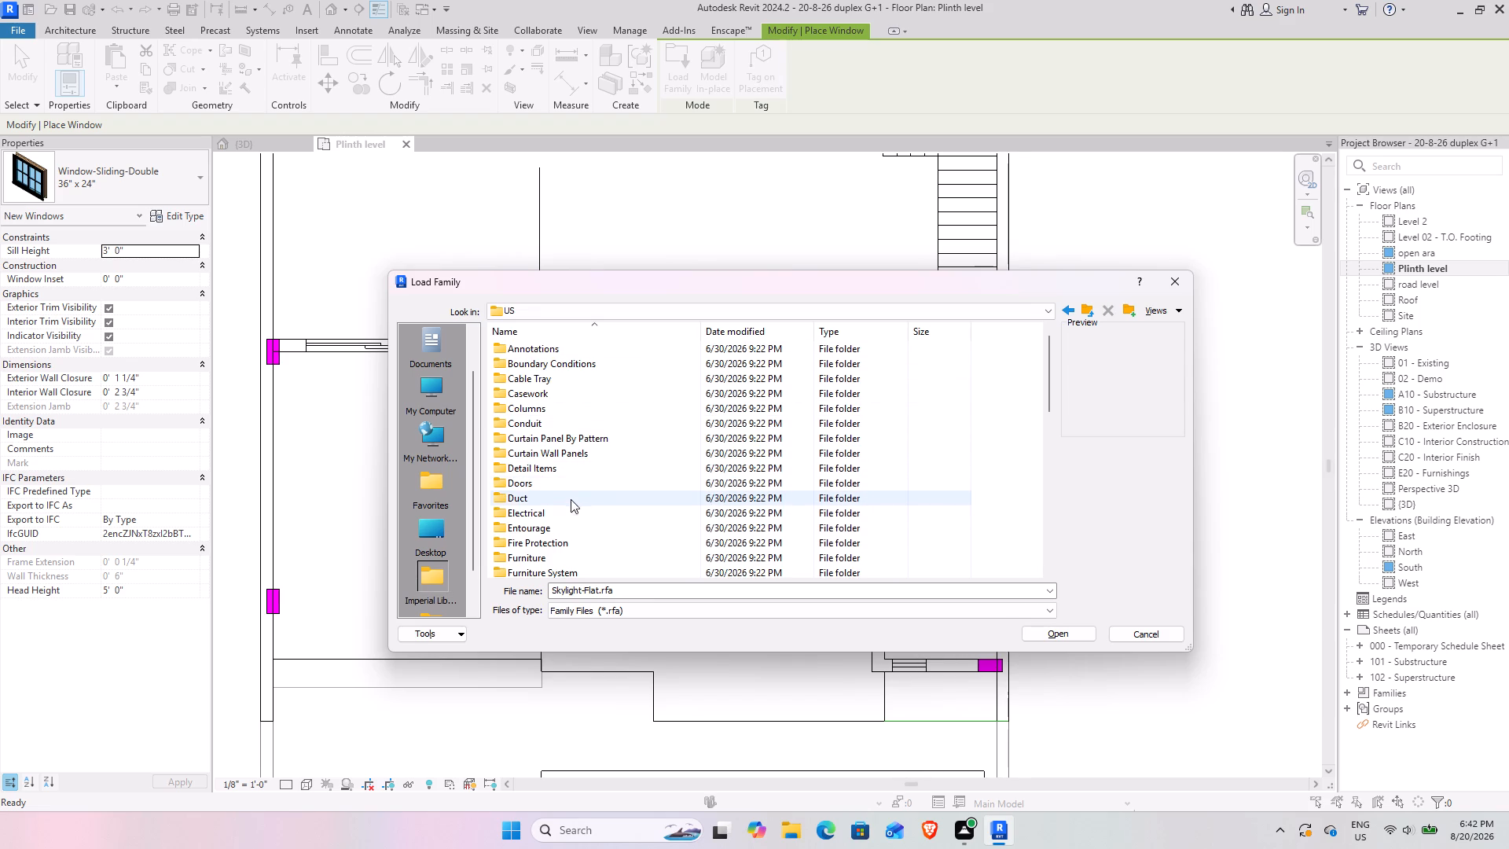
{"action": "scroll", "coordinate": [563, 478], "scroll_direction": "down", "scroll_amount": 4}
{"action": "double_click", "coordinate": [550, 549]}
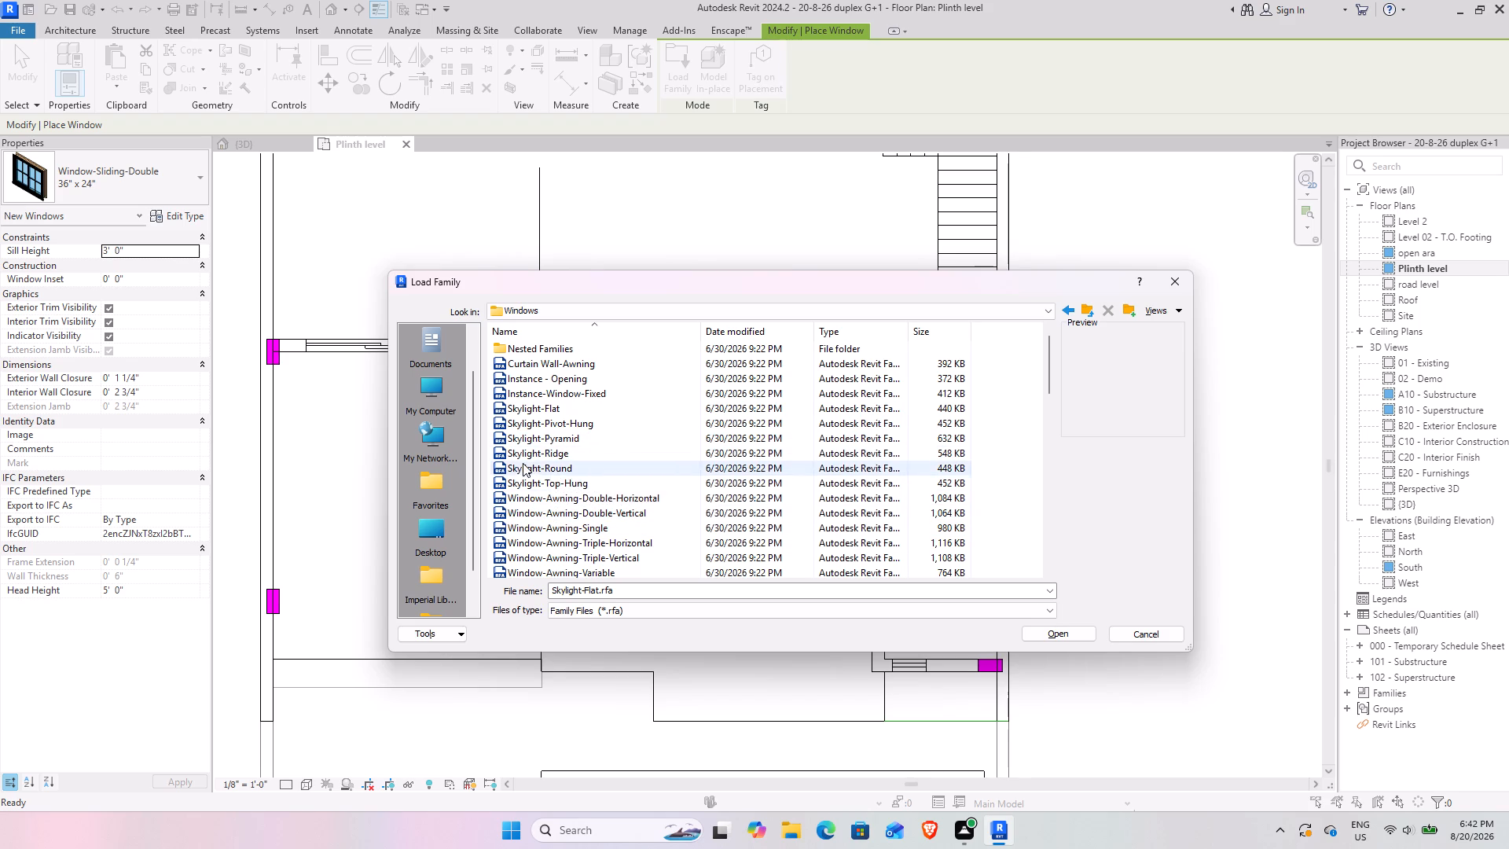
{"action": "scroll", "coordinate": [605, 463], "scroll_direction": "down", "scroll_amount": 4}
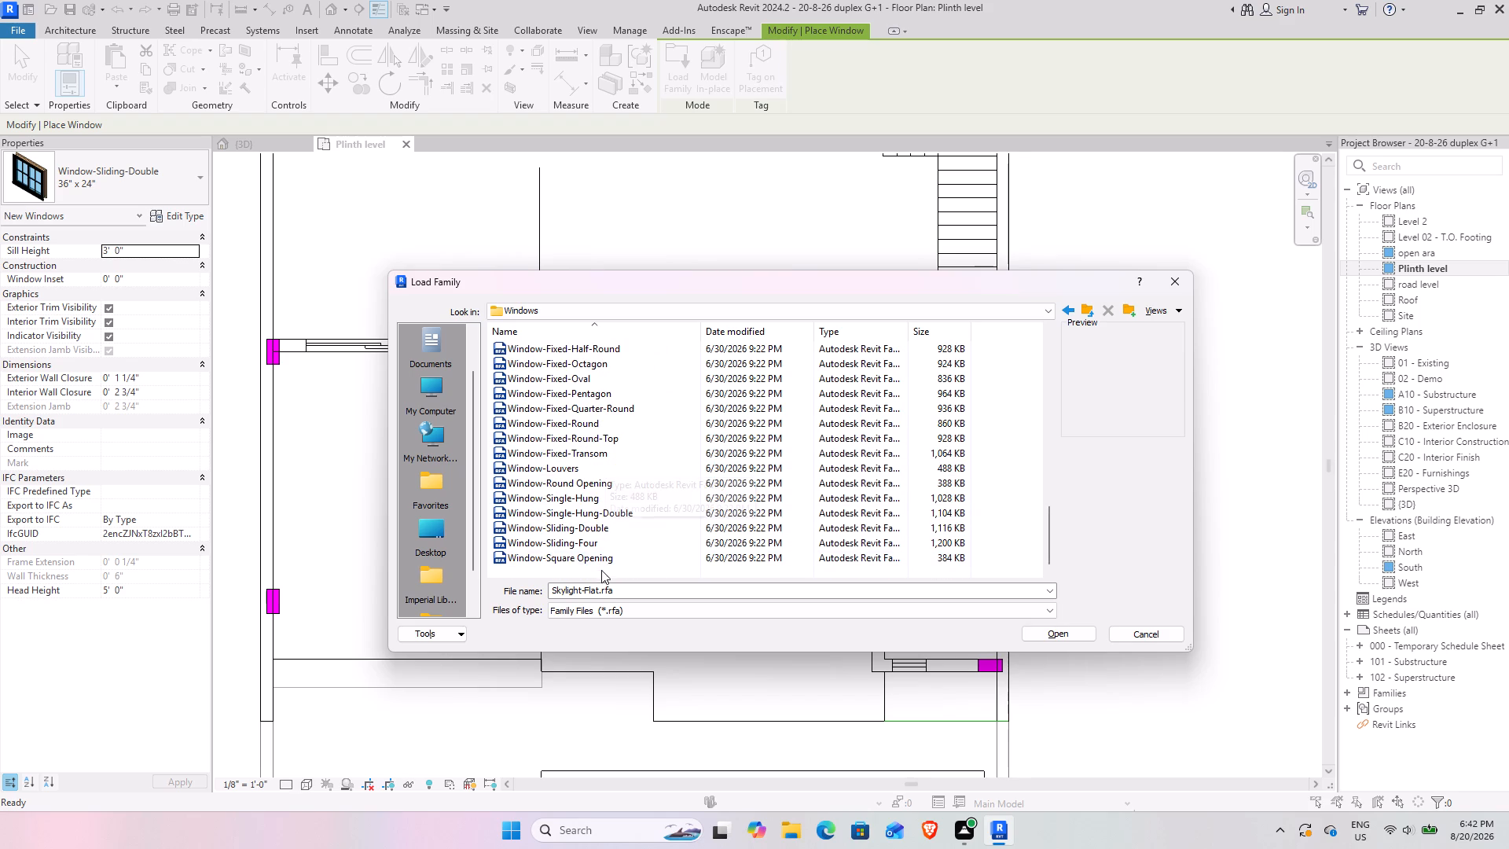
{"action": "scroll", "coordinate": [574, 561], "scroll_direction": "up", "scroll_amount": 3, "text": "shift"}
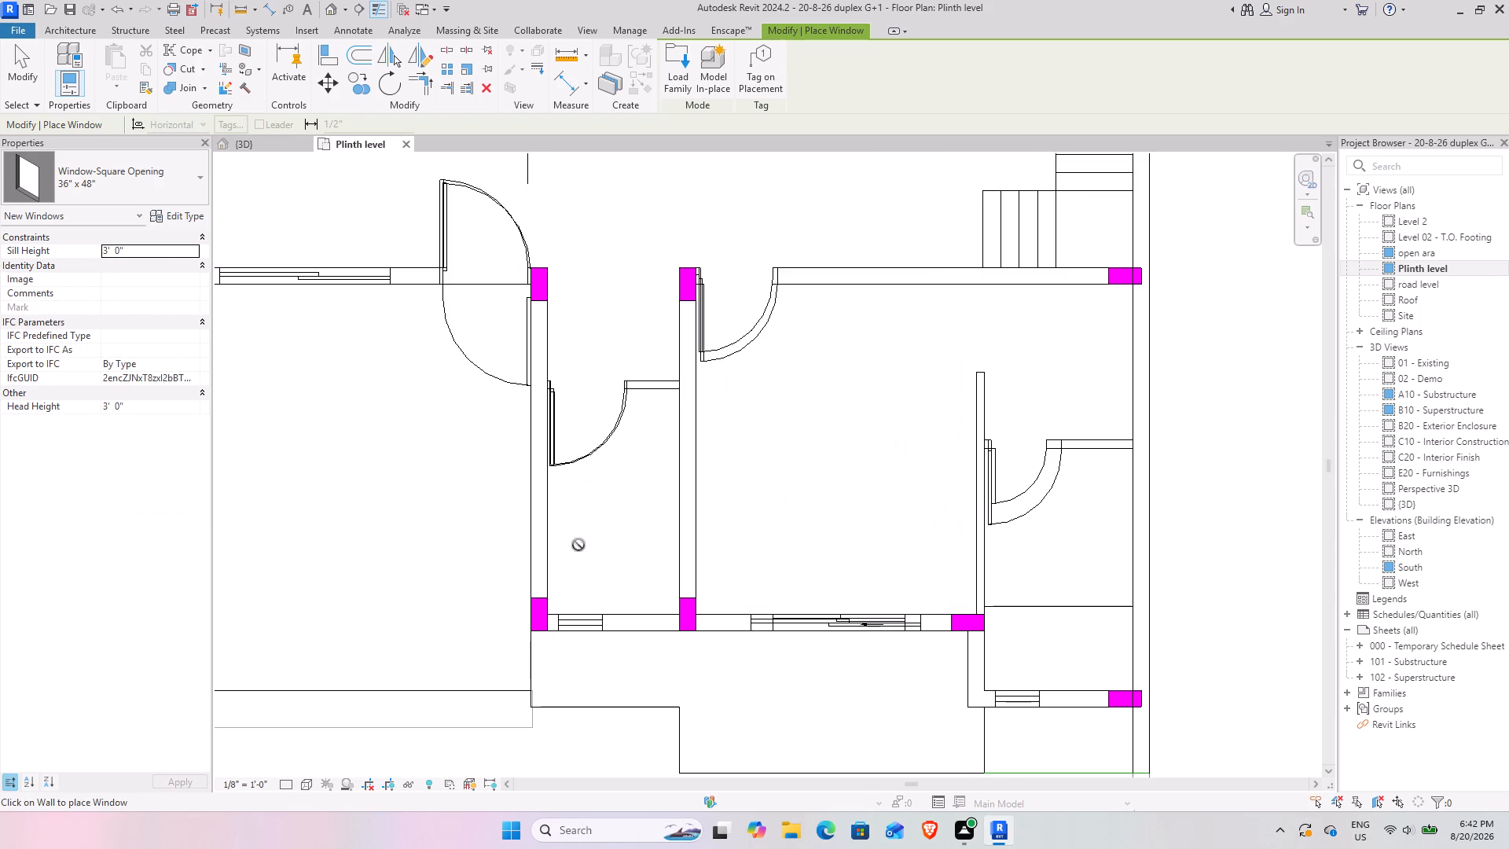
Load the Window-Sliding-Double family from the Windows folder with its 72" x 60" type.
{"action": "left_click", "coordinate": [685, 75]}
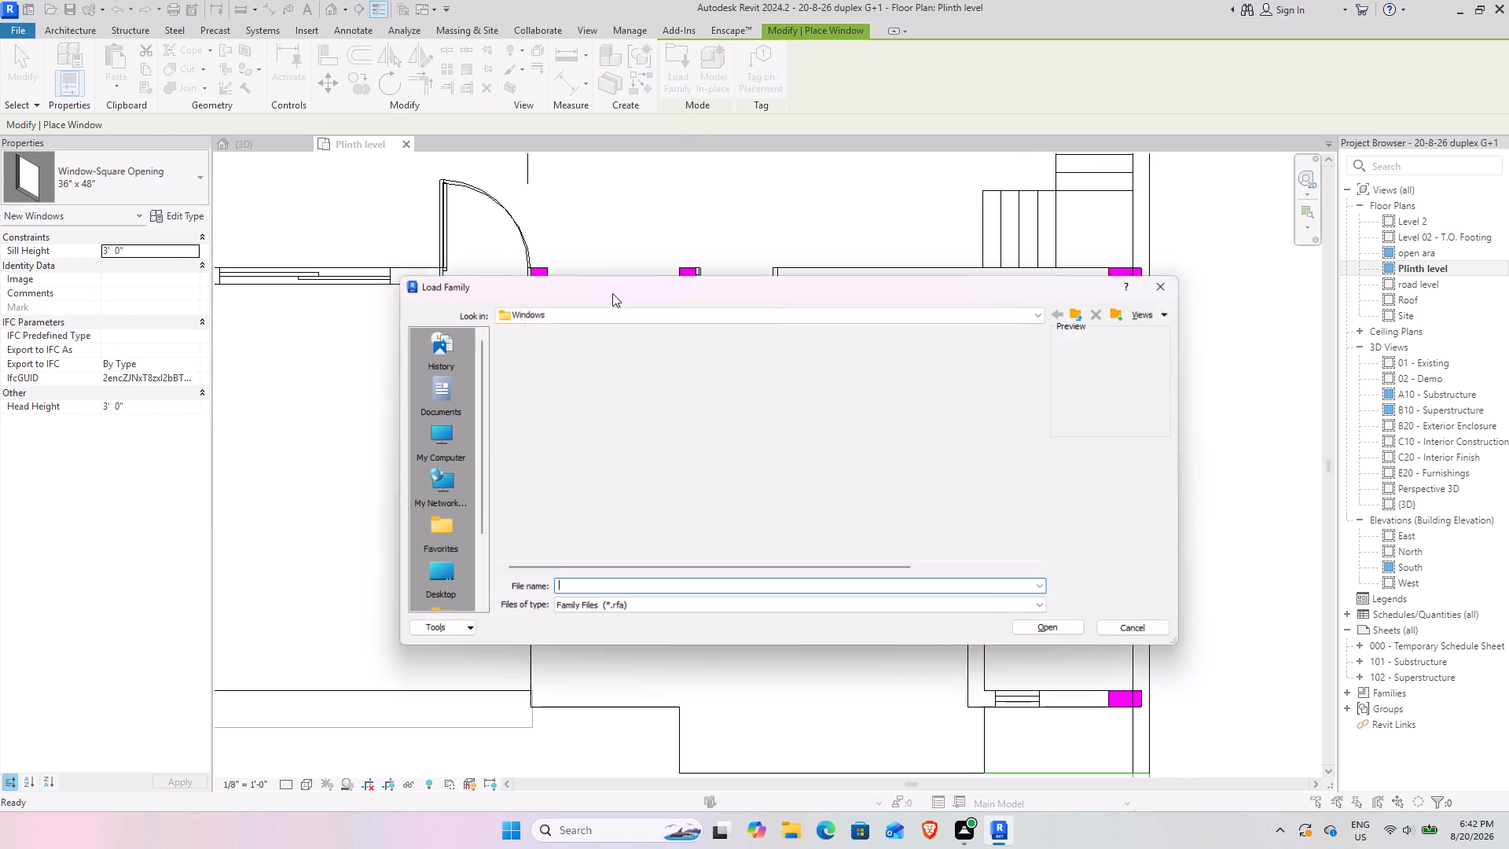
{"action": "scroll", "coordinate": [639, 473], "scroll_direction": "down", "scroll_amount": 6, "text": "ctrl"}
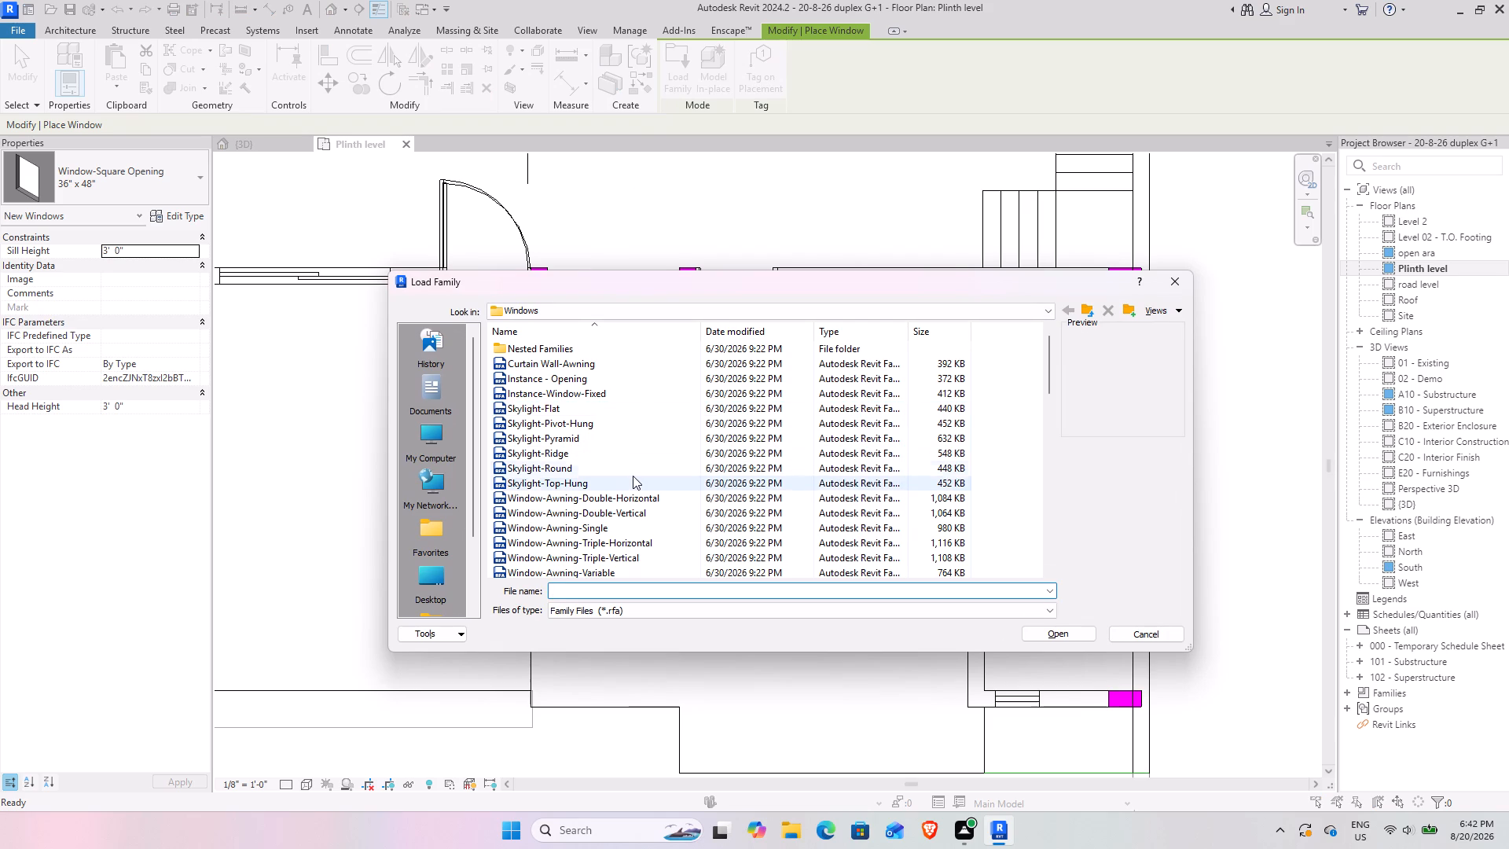
{"action": "scroll", "coordinate": [633, 476], "scroll_direction": "down", "scroll_amount": 4, "text": "ctrl"}
{"action": "scroll", "coordinate": [633, 476], "scroll_direction": "up", "scroll_amount": 10, "text": "ctrl"}
{"action": "scroll", "coordinate": [631, 476], "scroll_direction": "down", "scroll_amount": 3}
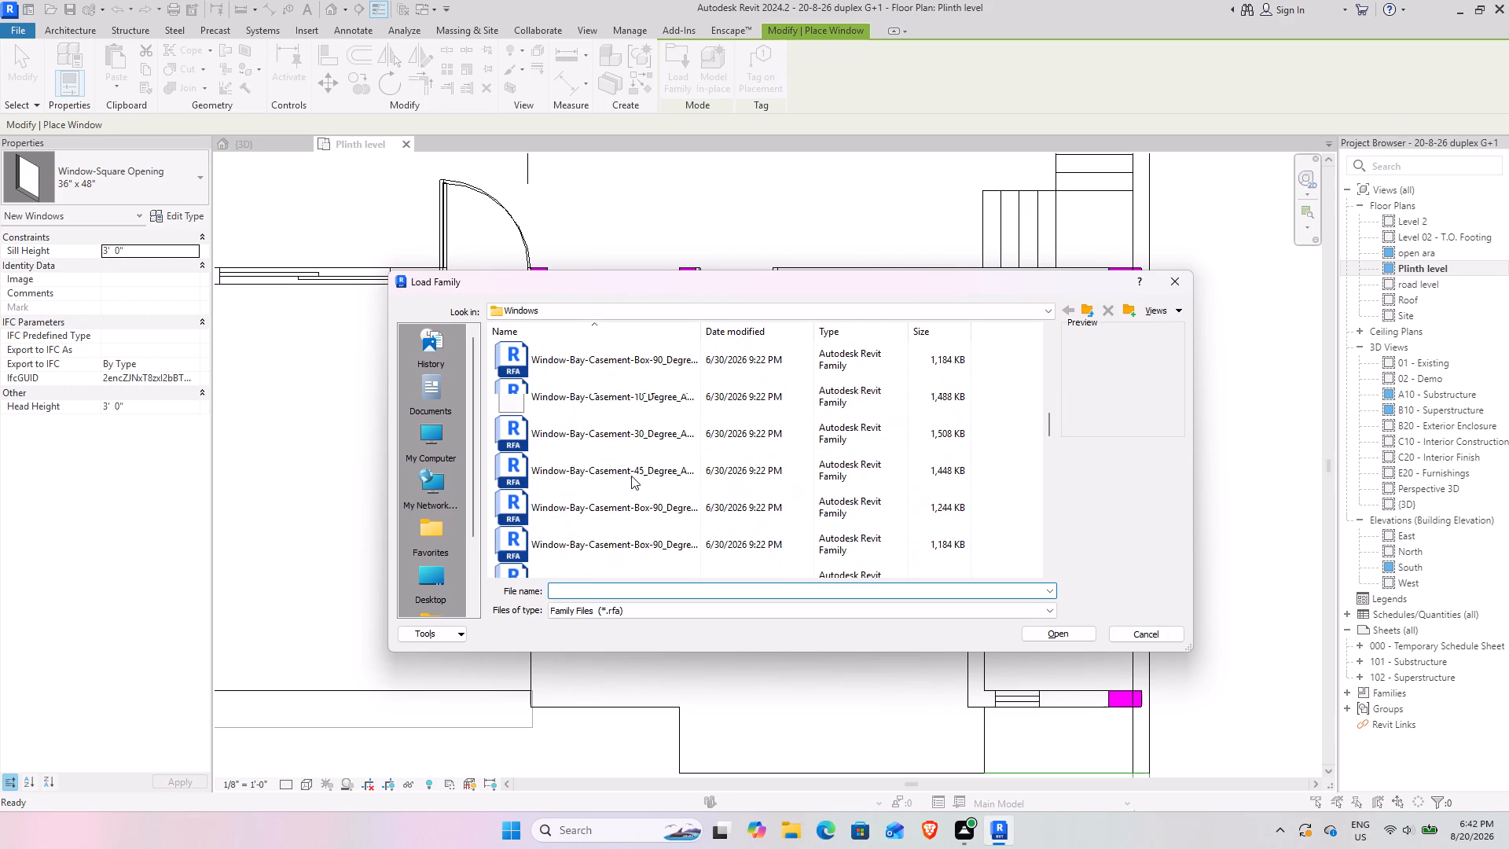
{"action": "scroll", "coordinate": [631, 476], "scroll_direction": "down", "scroll_amount": 12}
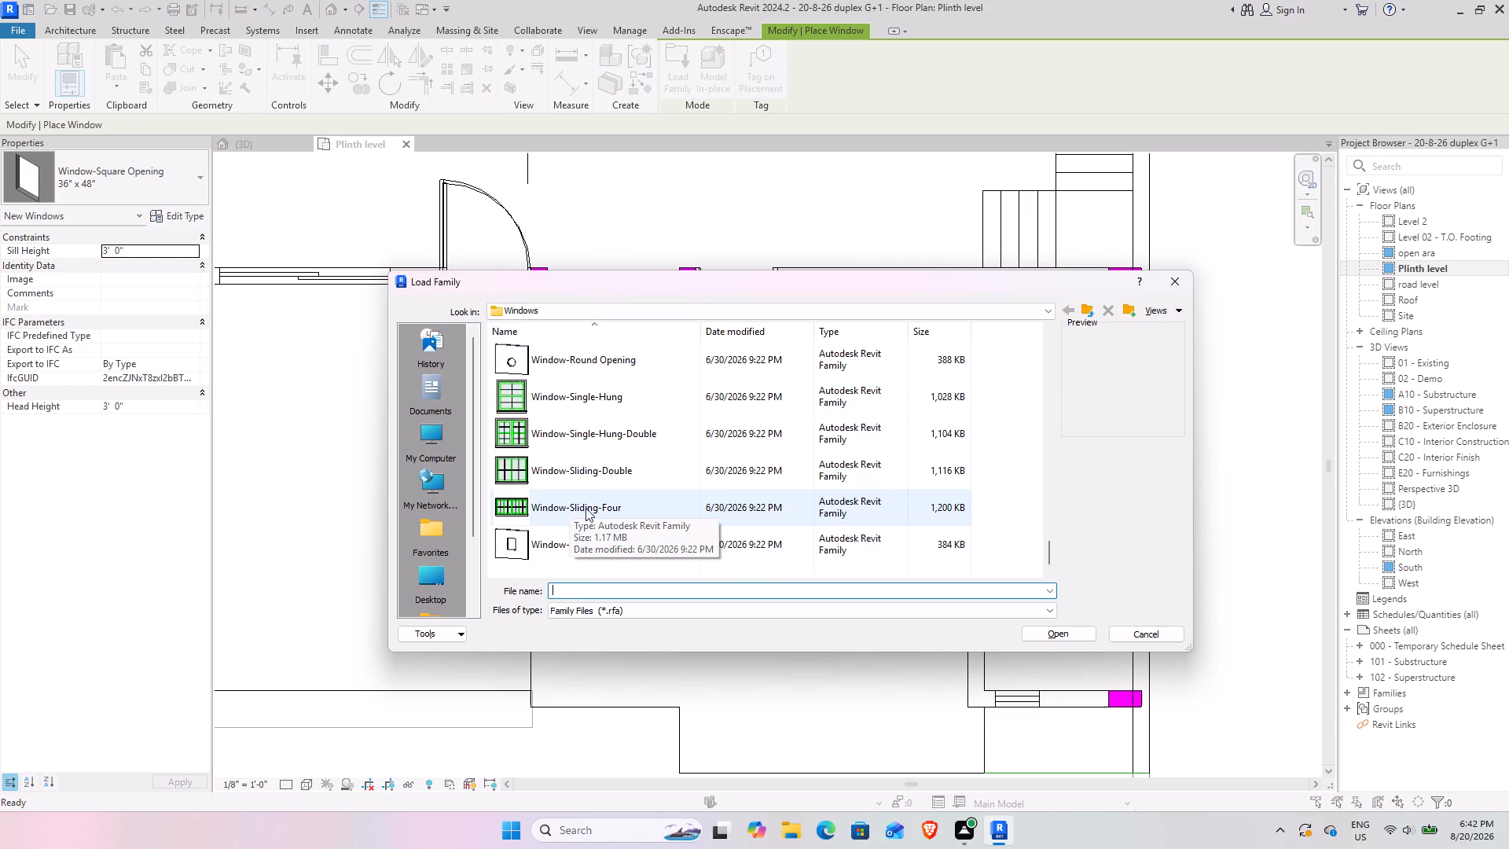
{"action": "left_click", "coordinate": [635, 480]}
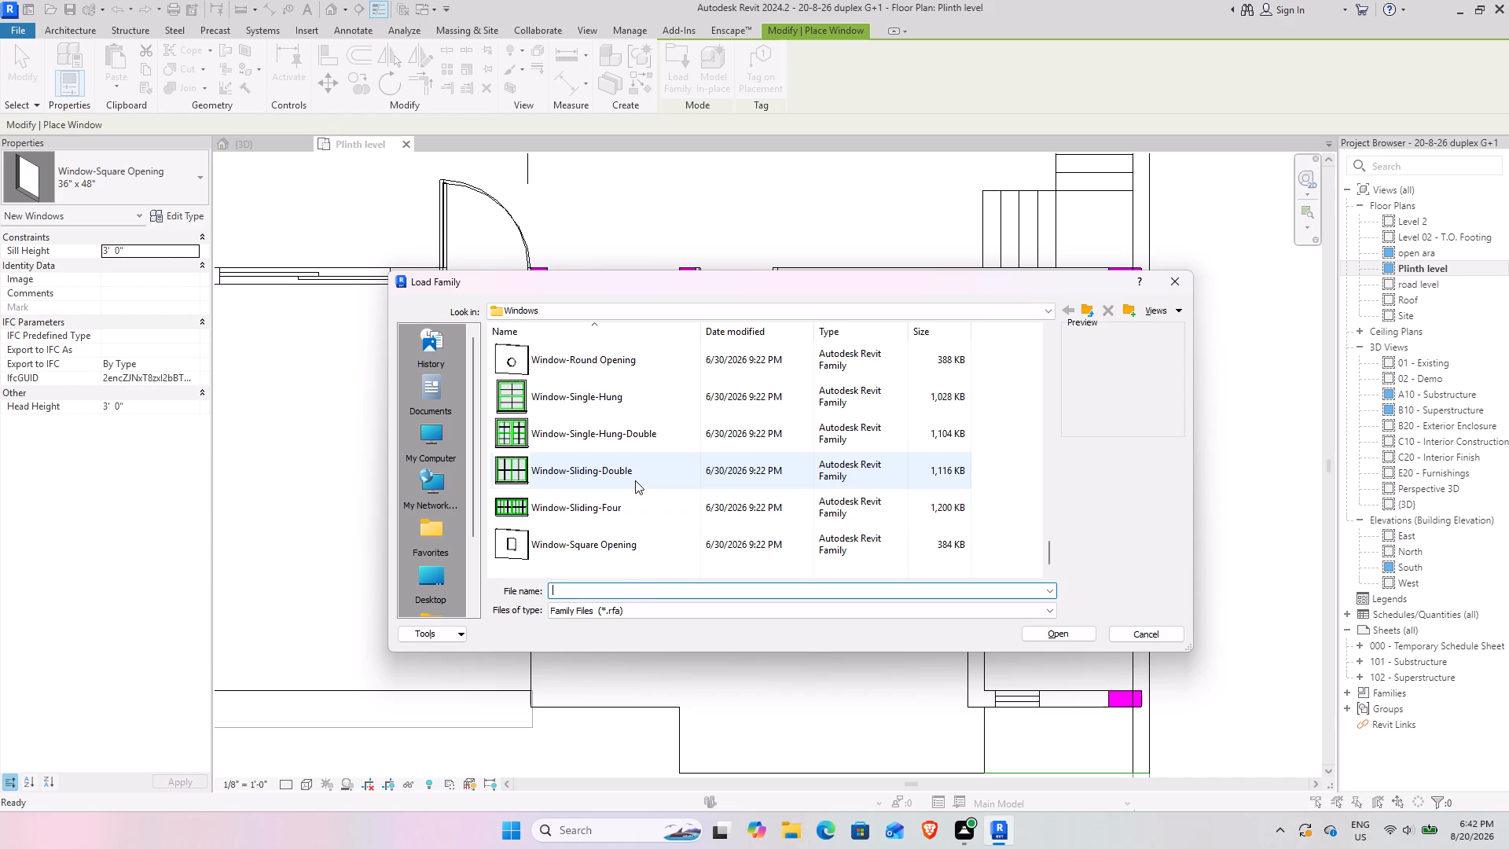
{"action": "left_click", "coordinate": [1050, 642]}
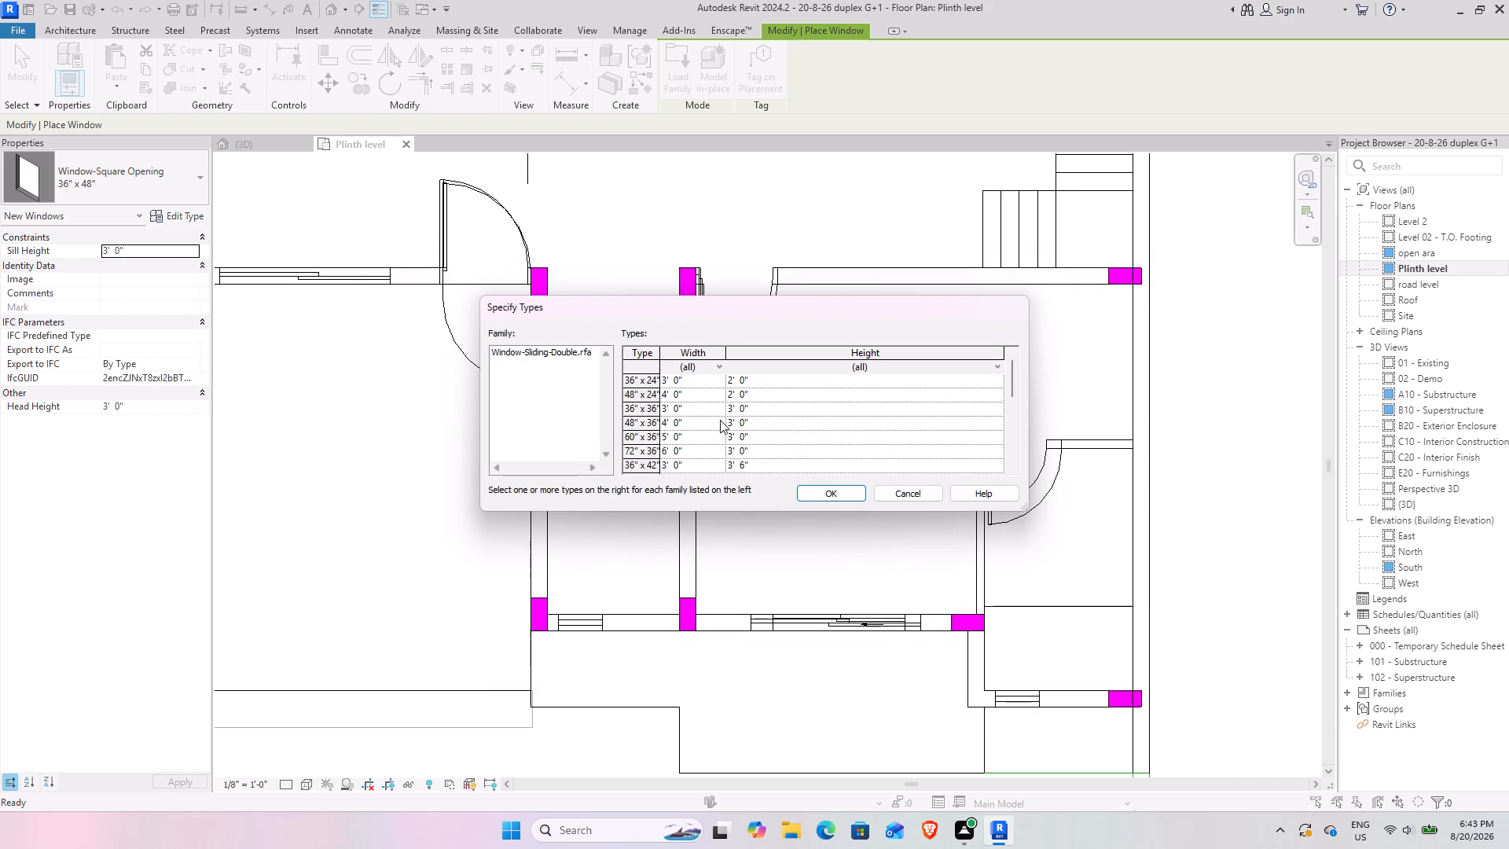
{"action": "scroll", "coordinate": [659, 428], "scroll_direction": "down", "scroll_amount": 2}
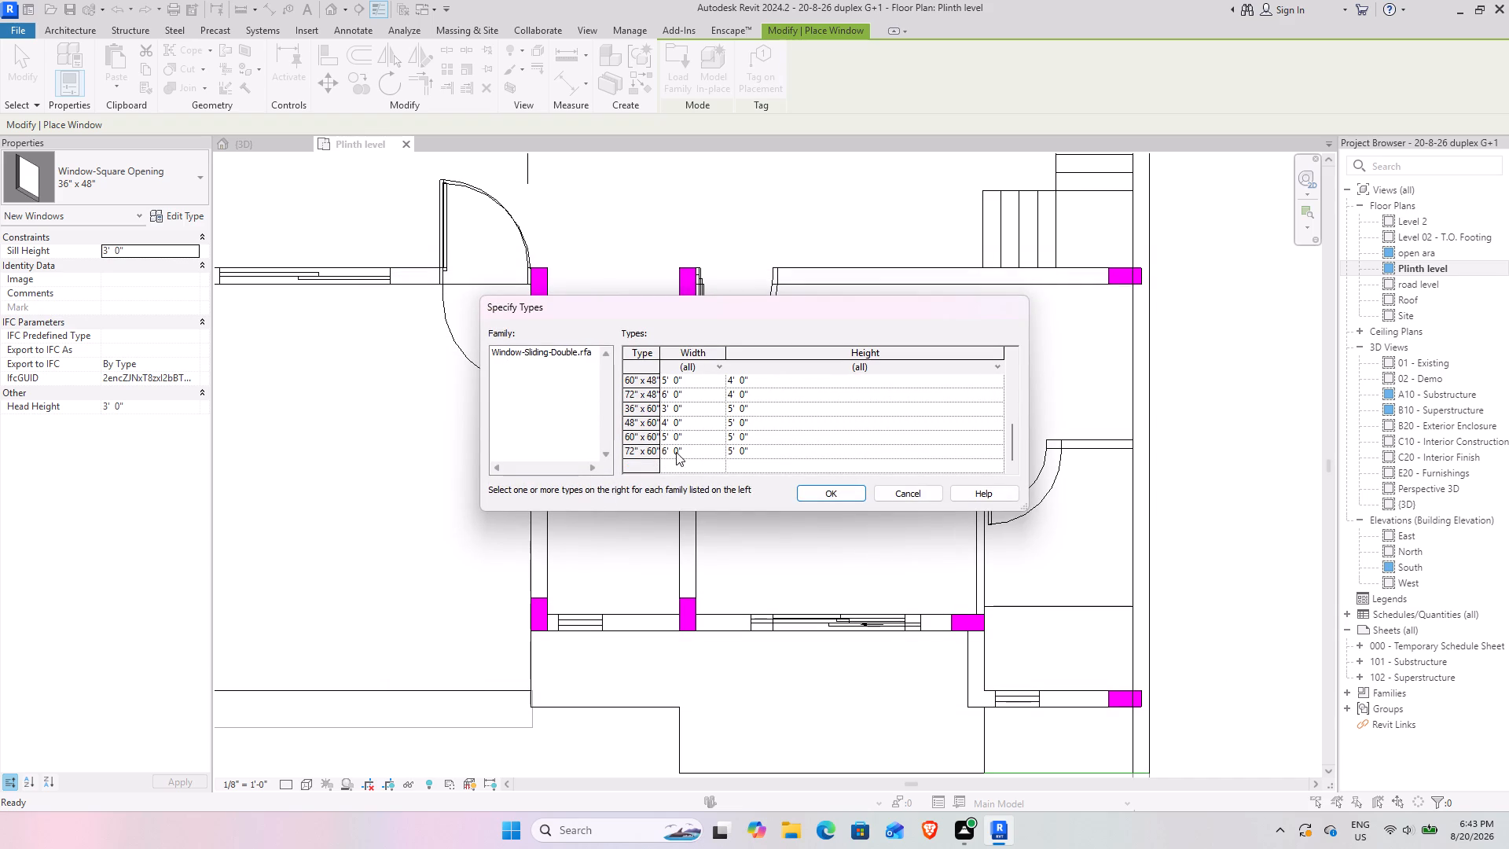
{"action": "left_click", "coordinate": [680, 450]}
{"action": "left_click", "coordinate": [836, 491]}
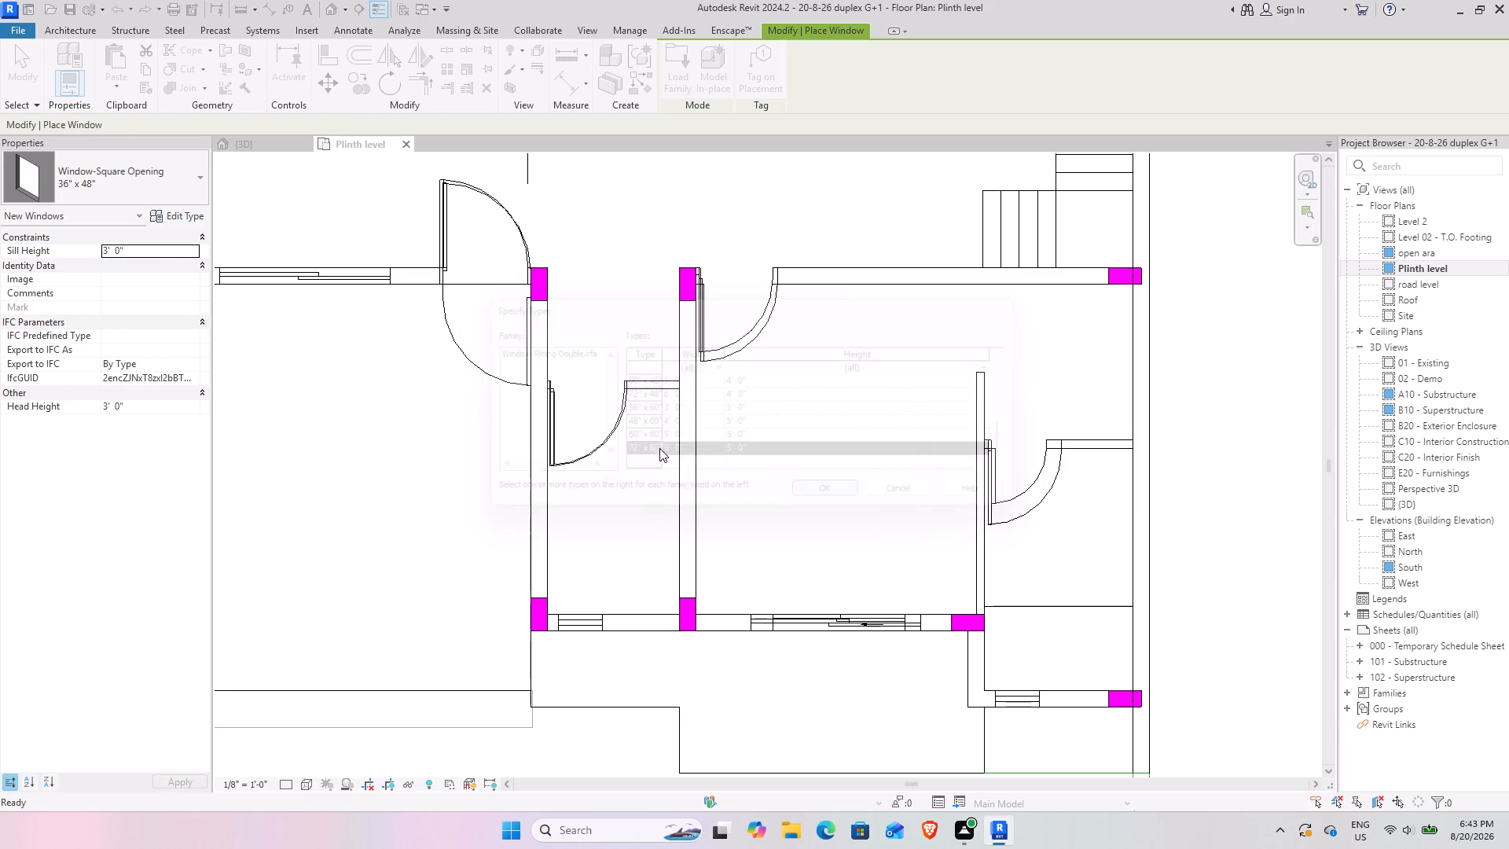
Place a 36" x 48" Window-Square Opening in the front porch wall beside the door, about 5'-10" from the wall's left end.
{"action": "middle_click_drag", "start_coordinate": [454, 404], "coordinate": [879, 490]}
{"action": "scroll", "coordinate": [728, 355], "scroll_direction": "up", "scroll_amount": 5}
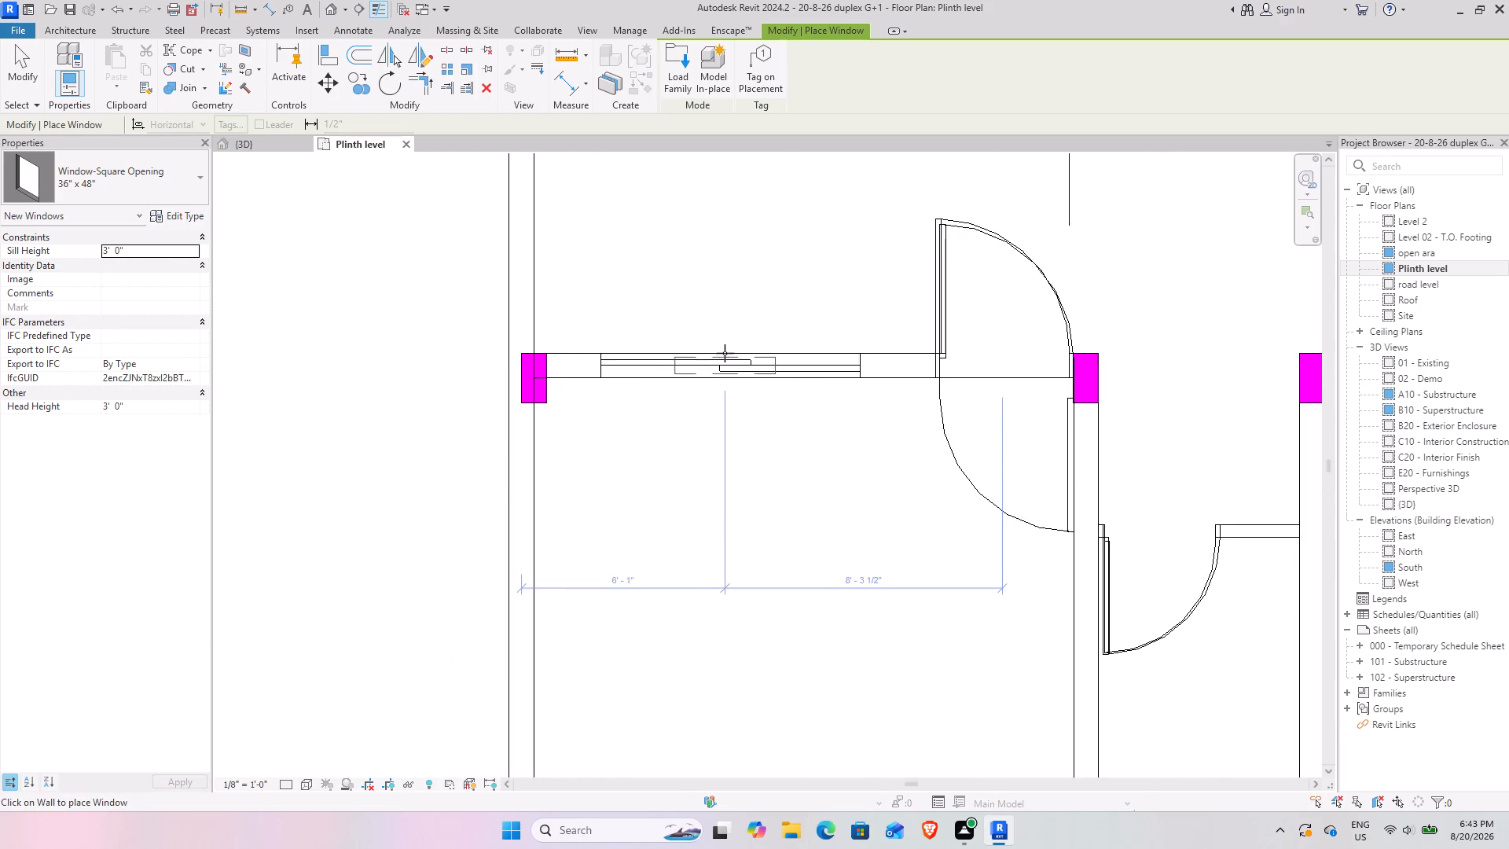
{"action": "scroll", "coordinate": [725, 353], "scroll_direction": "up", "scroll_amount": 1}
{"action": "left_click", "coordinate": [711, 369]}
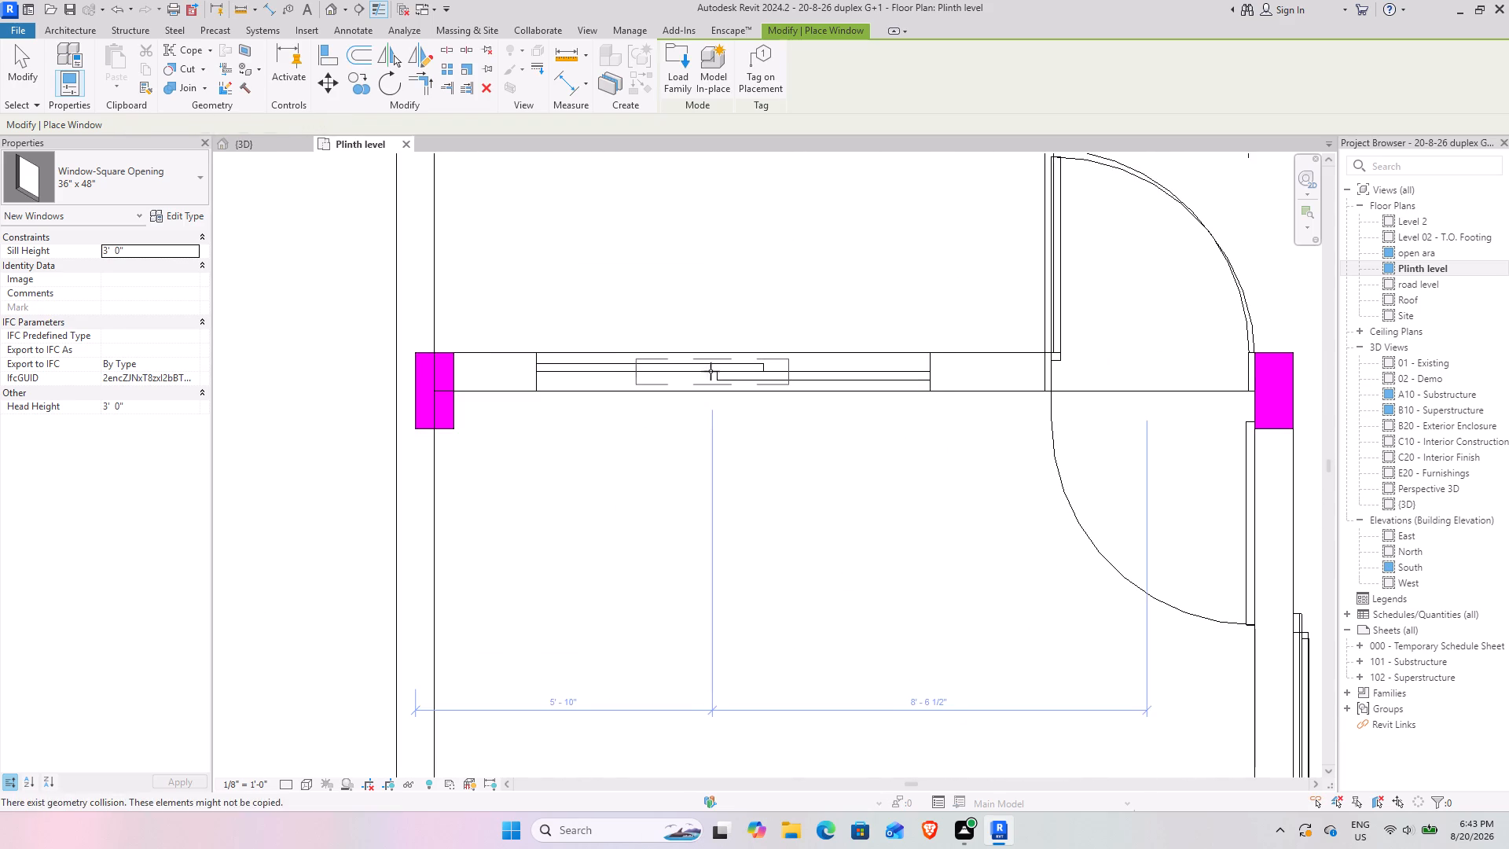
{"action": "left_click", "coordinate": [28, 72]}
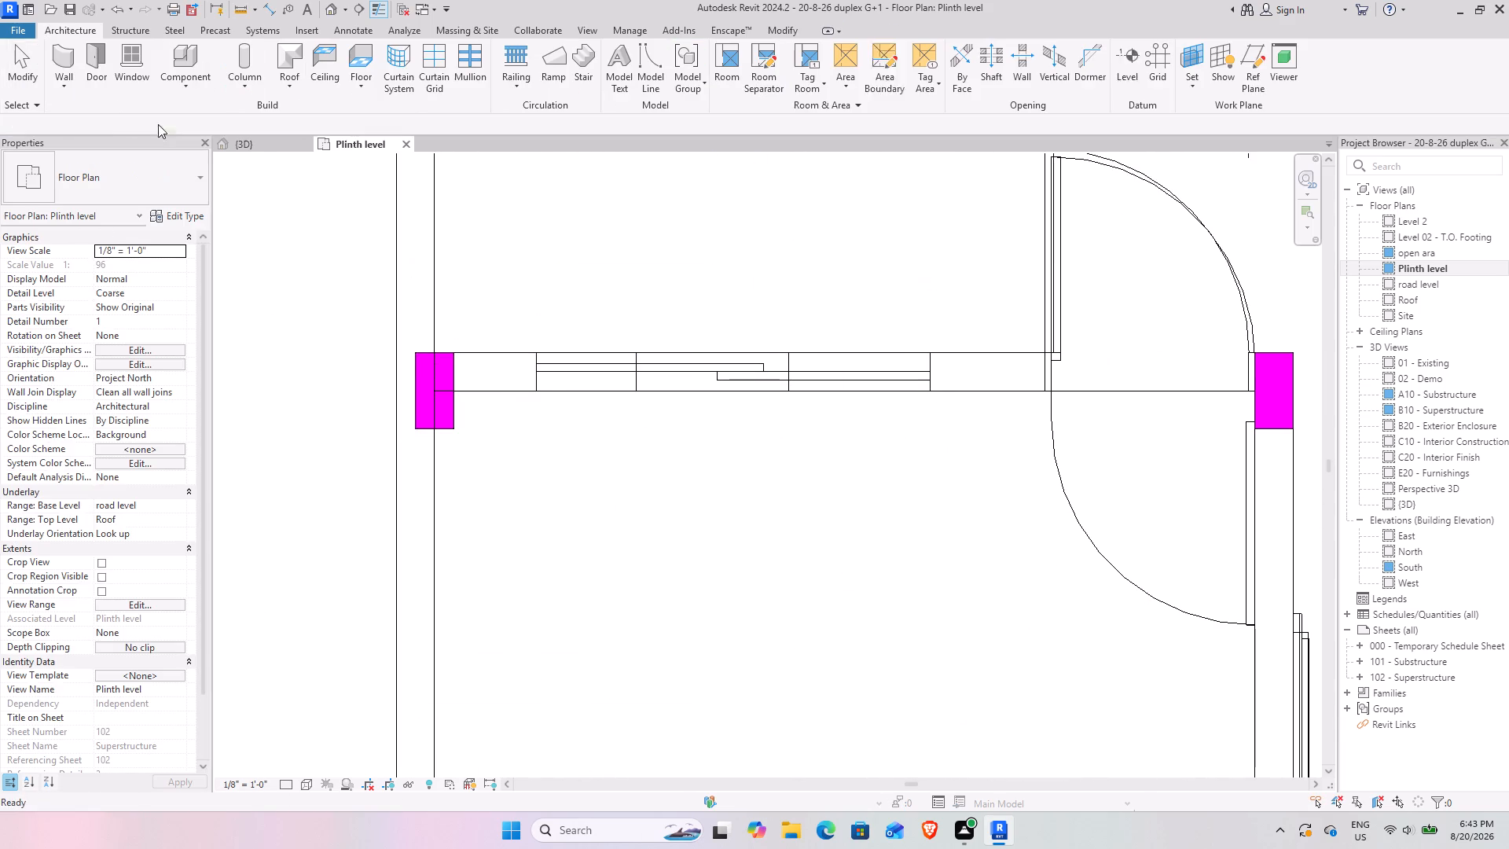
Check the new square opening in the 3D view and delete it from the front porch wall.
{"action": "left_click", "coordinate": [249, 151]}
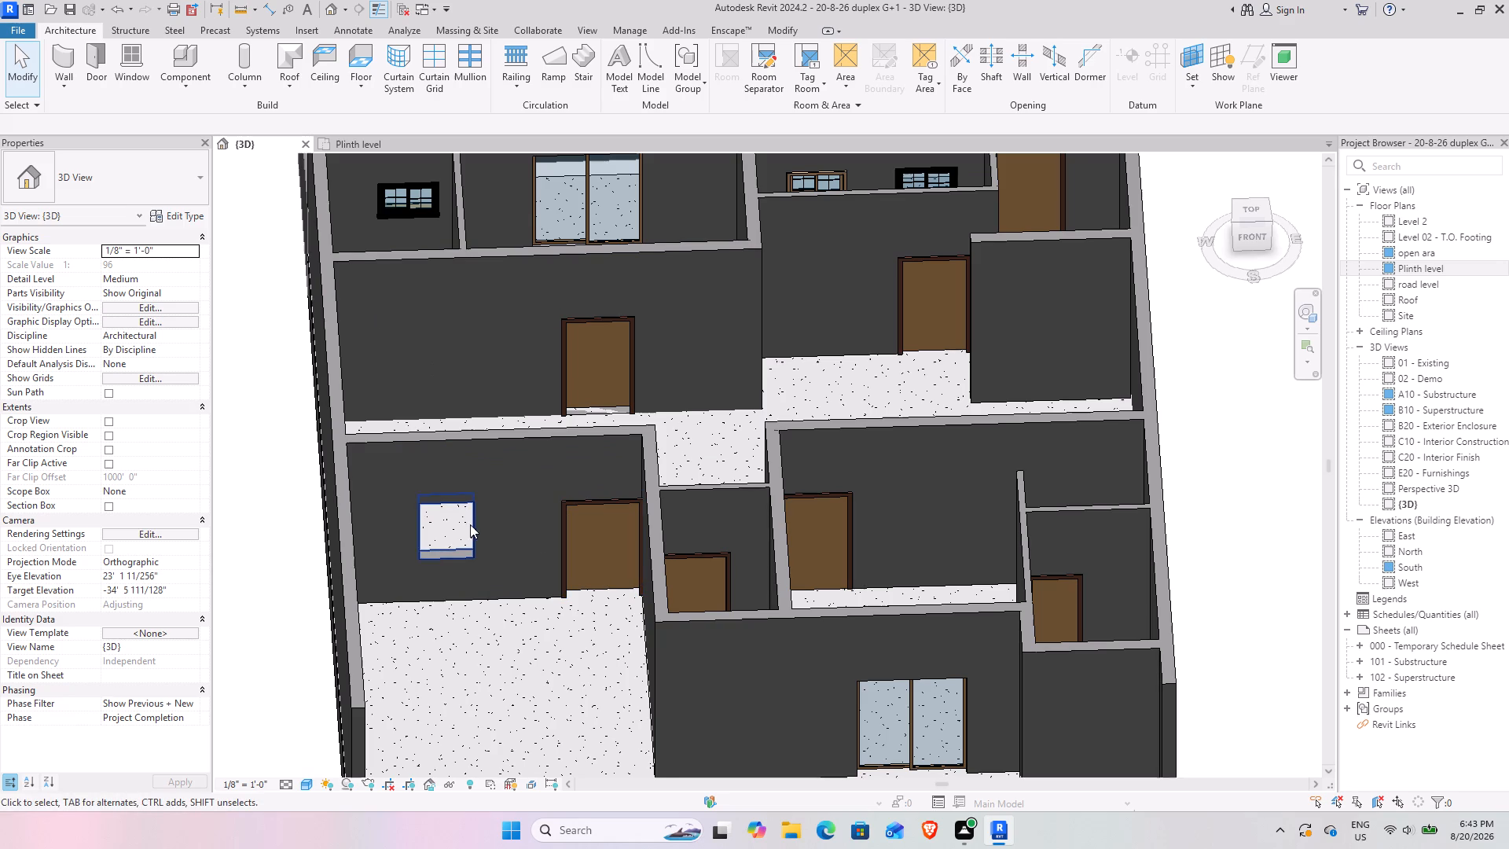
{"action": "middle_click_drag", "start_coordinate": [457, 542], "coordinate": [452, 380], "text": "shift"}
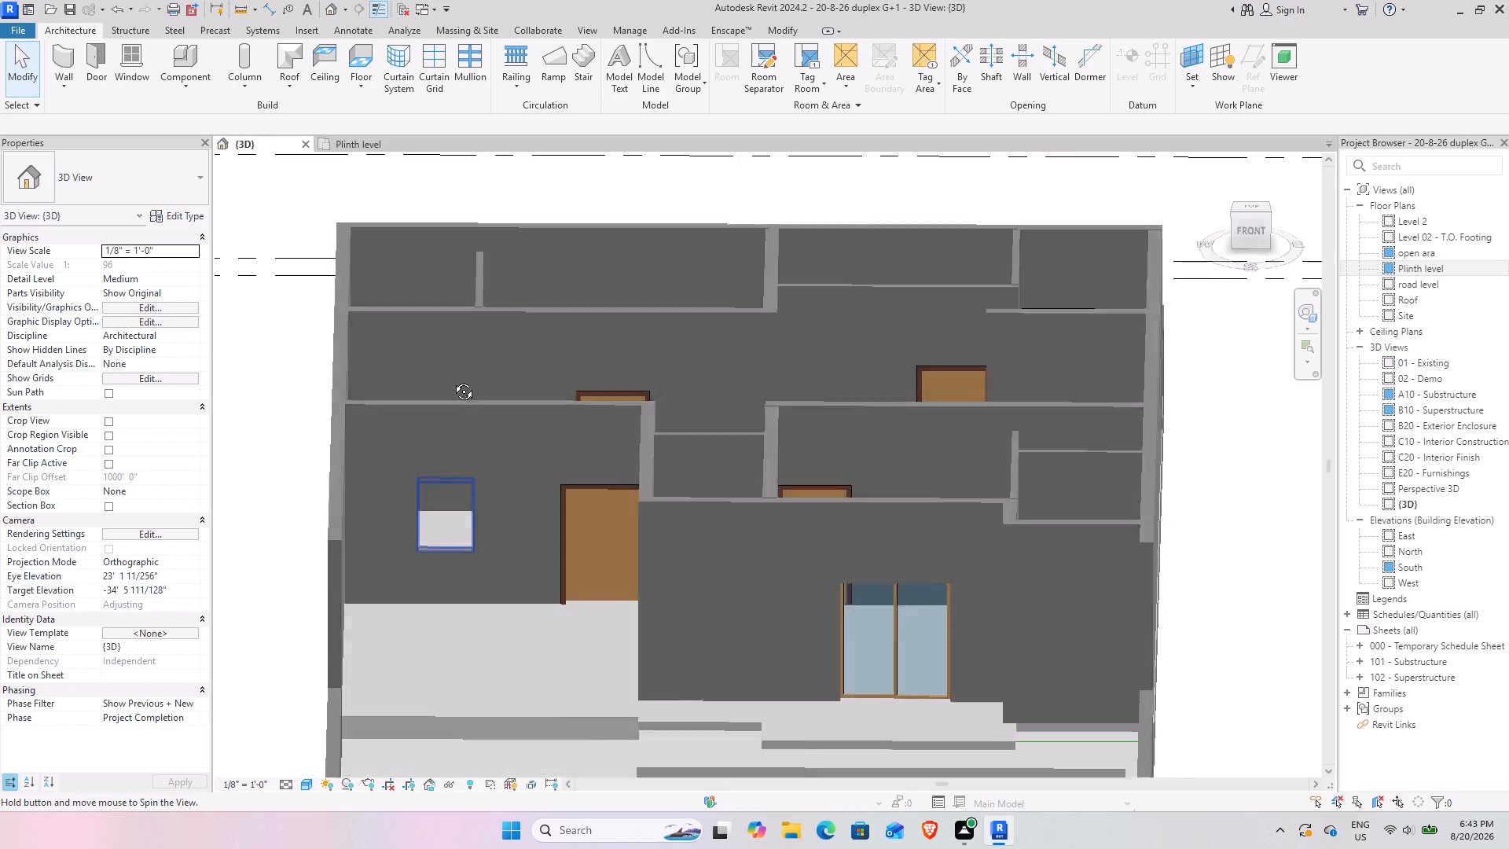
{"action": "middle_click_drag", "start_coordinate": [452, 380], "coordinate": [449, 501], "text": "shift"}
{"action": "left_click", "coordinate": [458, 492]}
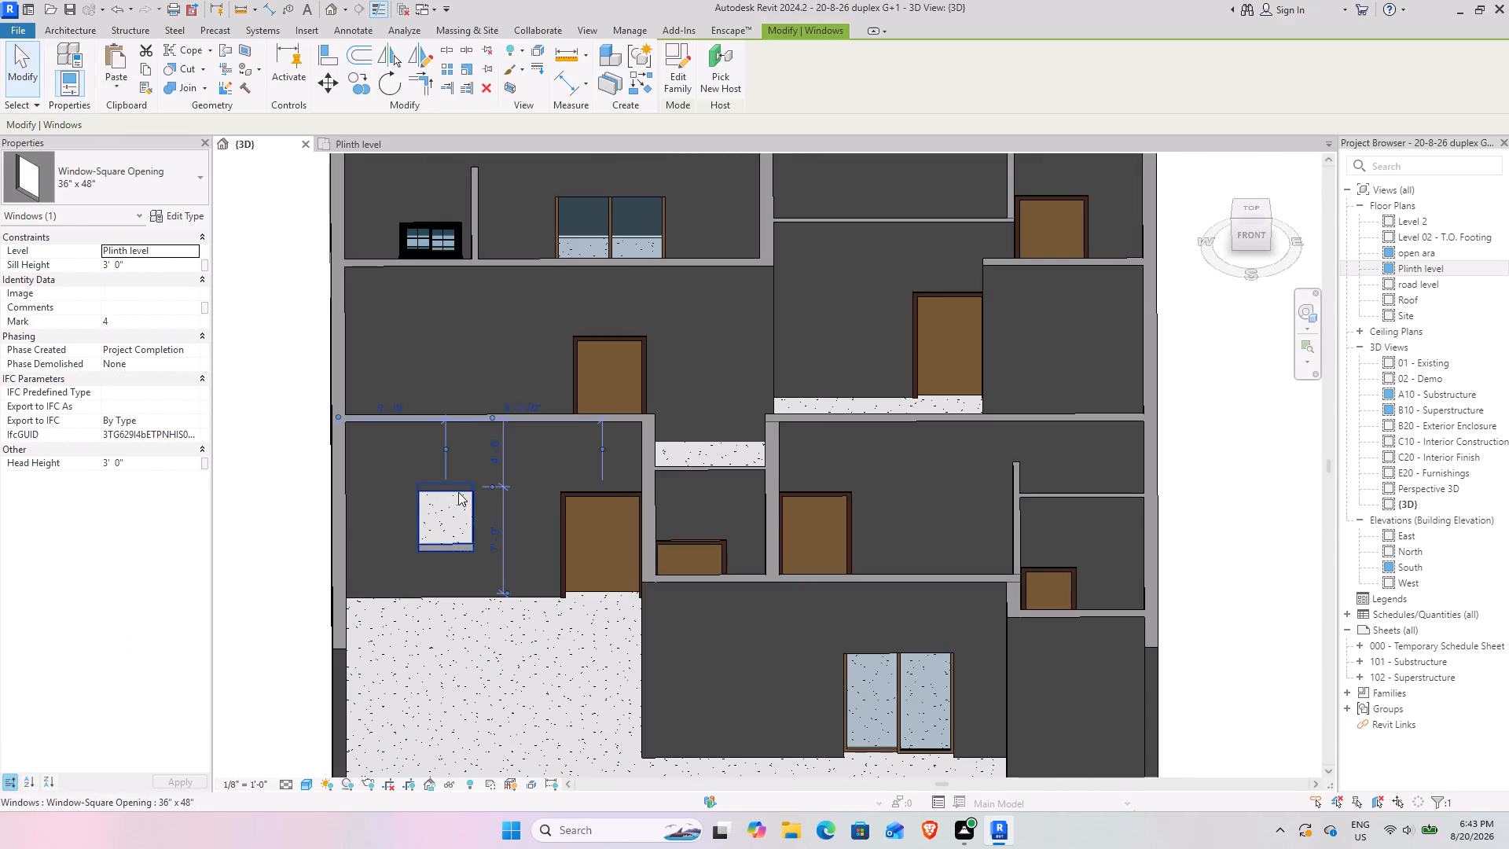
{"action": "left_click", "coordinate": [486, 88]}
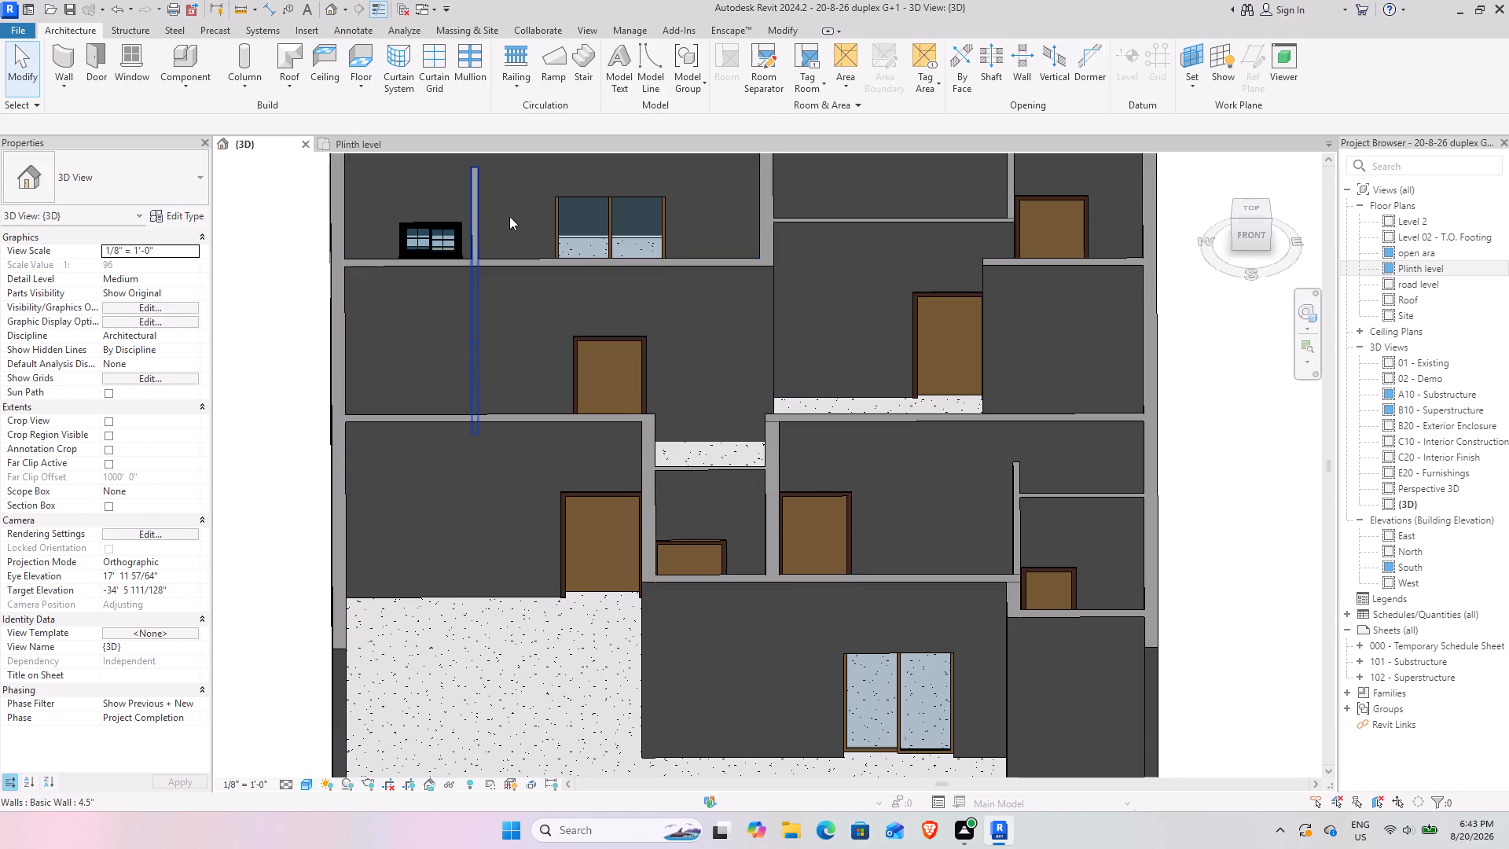
Return to the Plinth level plan, restart window placement and load Window-Sliding-Double with its 60" x 60" type.
{"action": "left_click", "coordinate": [359, 141]}
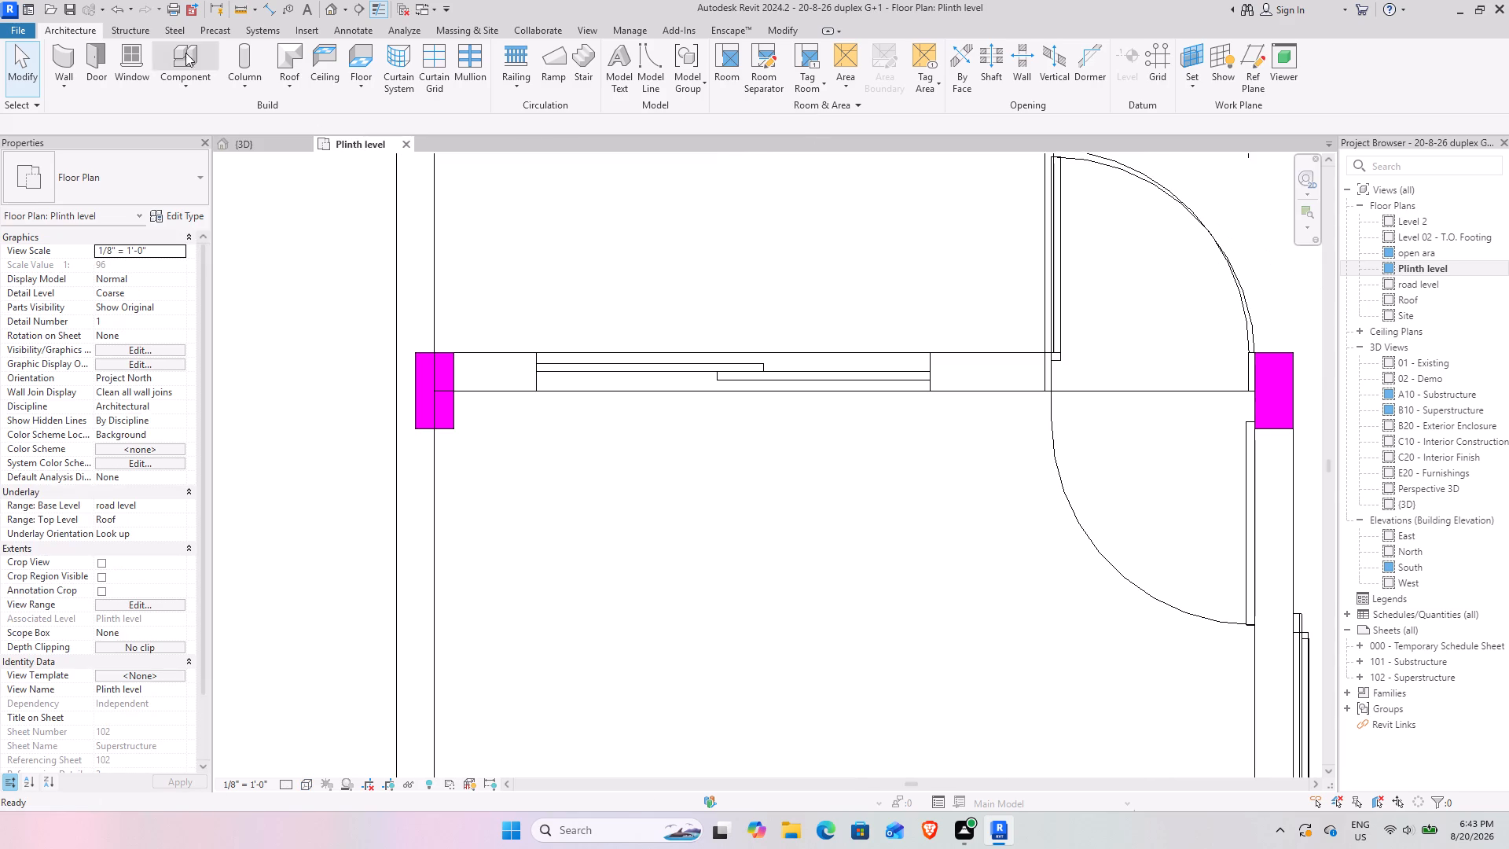
{"action": "left_click", "coordinate": [141, 54]}
{"action": "left_click", "coordinate": [669, 72]}
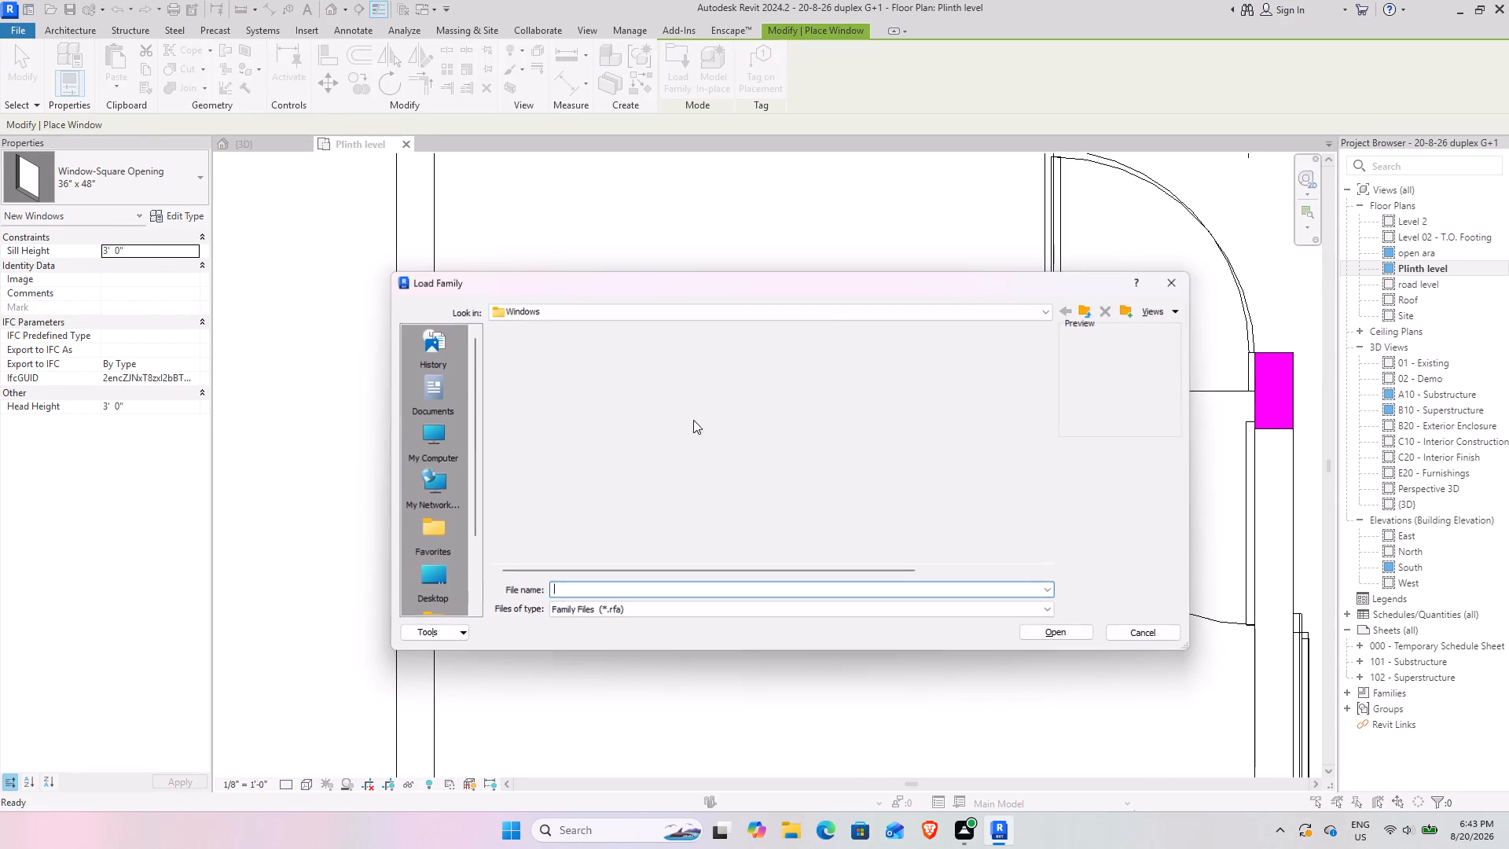
{"action": "scroll", "coordinate": [891, 466], "scroll_direction": "down", "scroll_amount": 14}
{"action": "scroll", "coordinate": [873, 471], "scroll_direction": "up", "scroll_amount": 2, "text": "ctrl"}
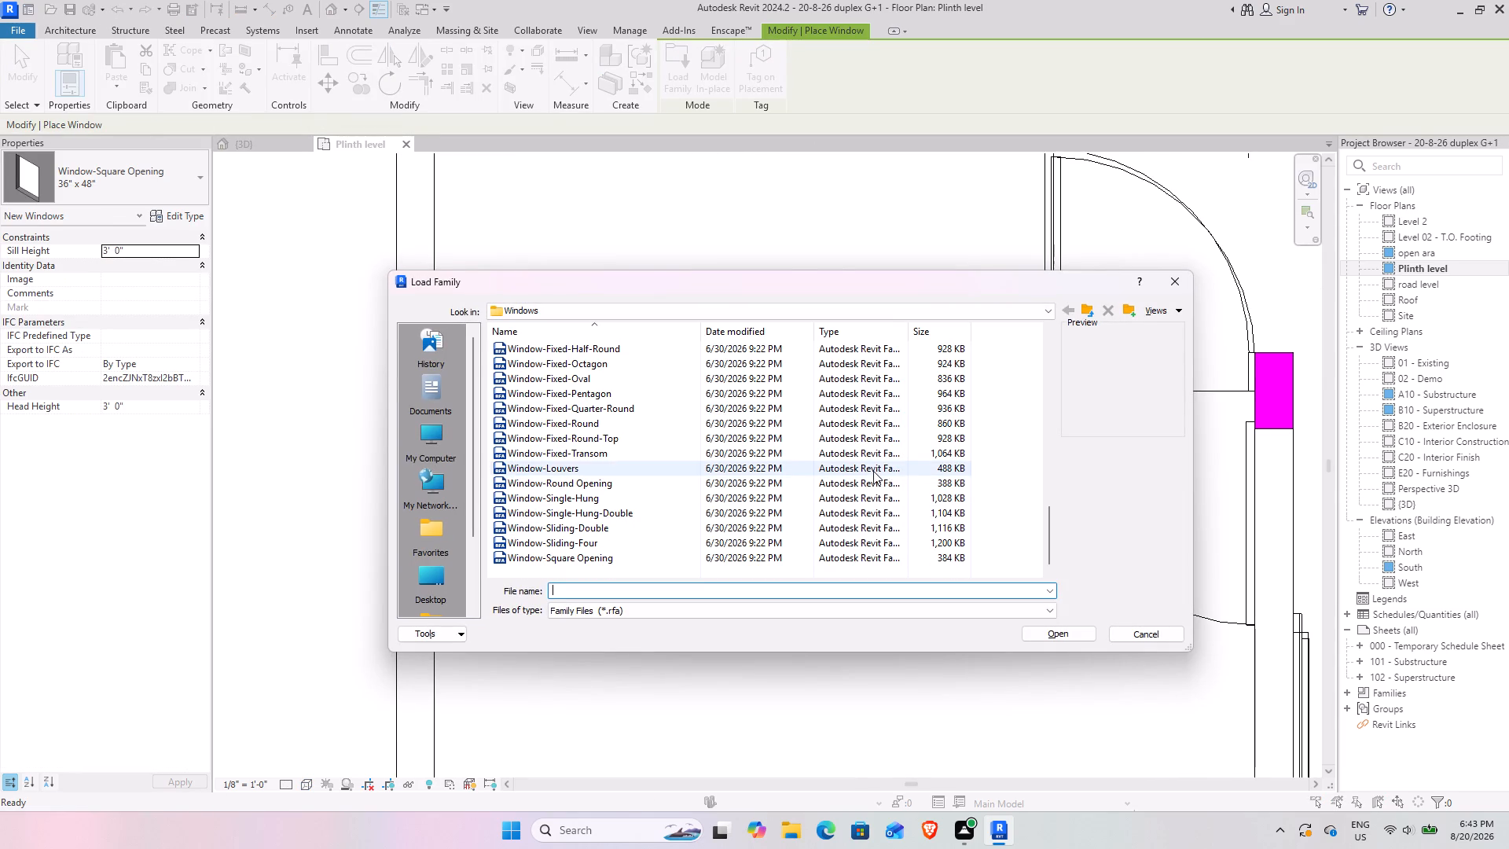
{"action": "scroll", "coordinate": [873, 471], "scroll_direction": "up", "scroll_amount": 13, "text": "ctrl"}
{"action": "scroll", "coordinate": [865, 486], "scroll_direction": "down", "scroll_amount": 2}
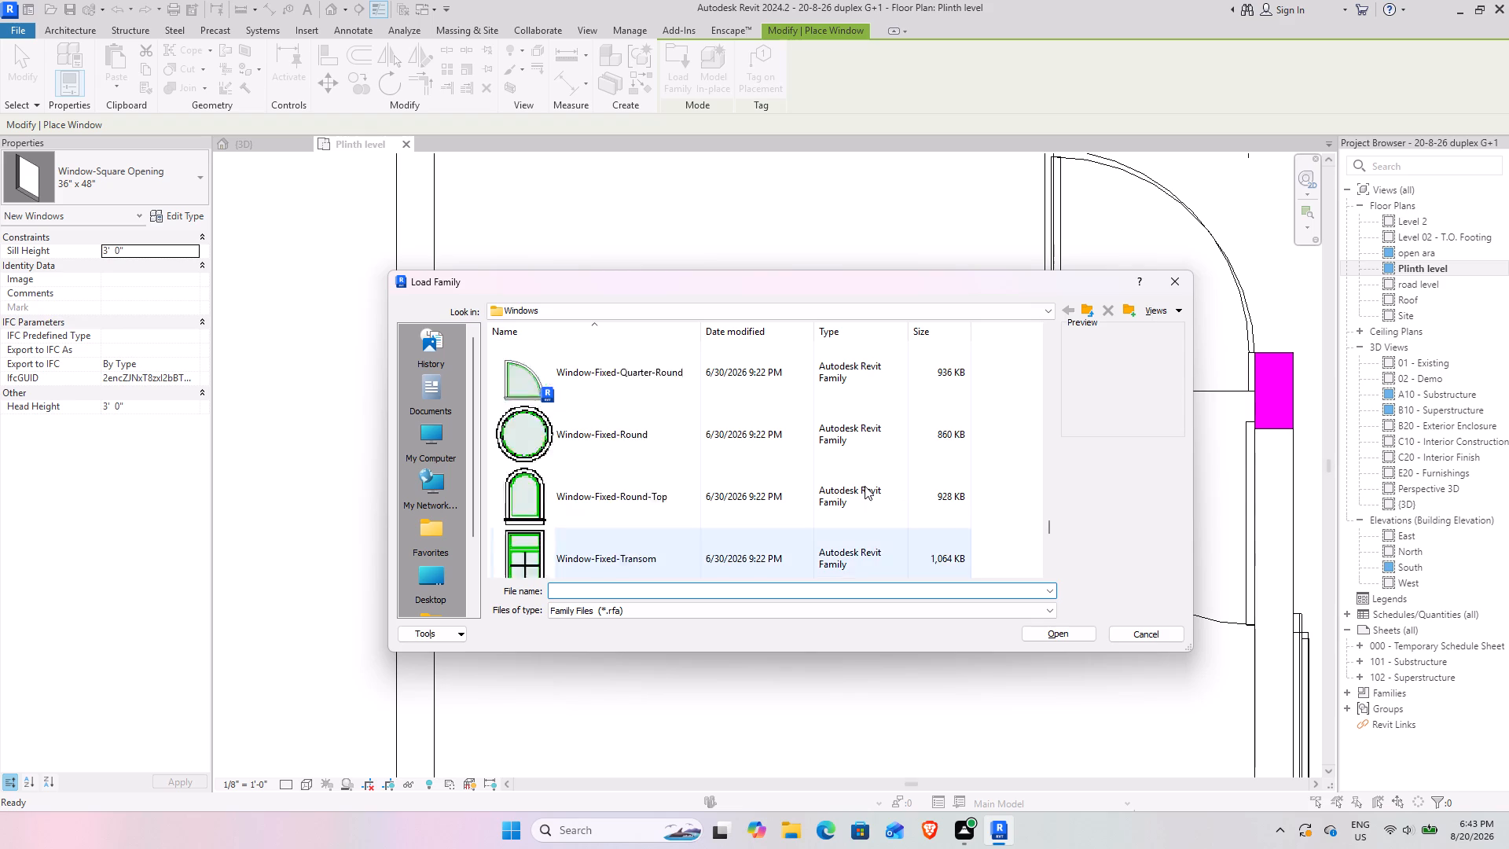
{"action": "scroll", "coordinate": [865, 486], "scroll_direction": "down", "scroll_amount": 8}
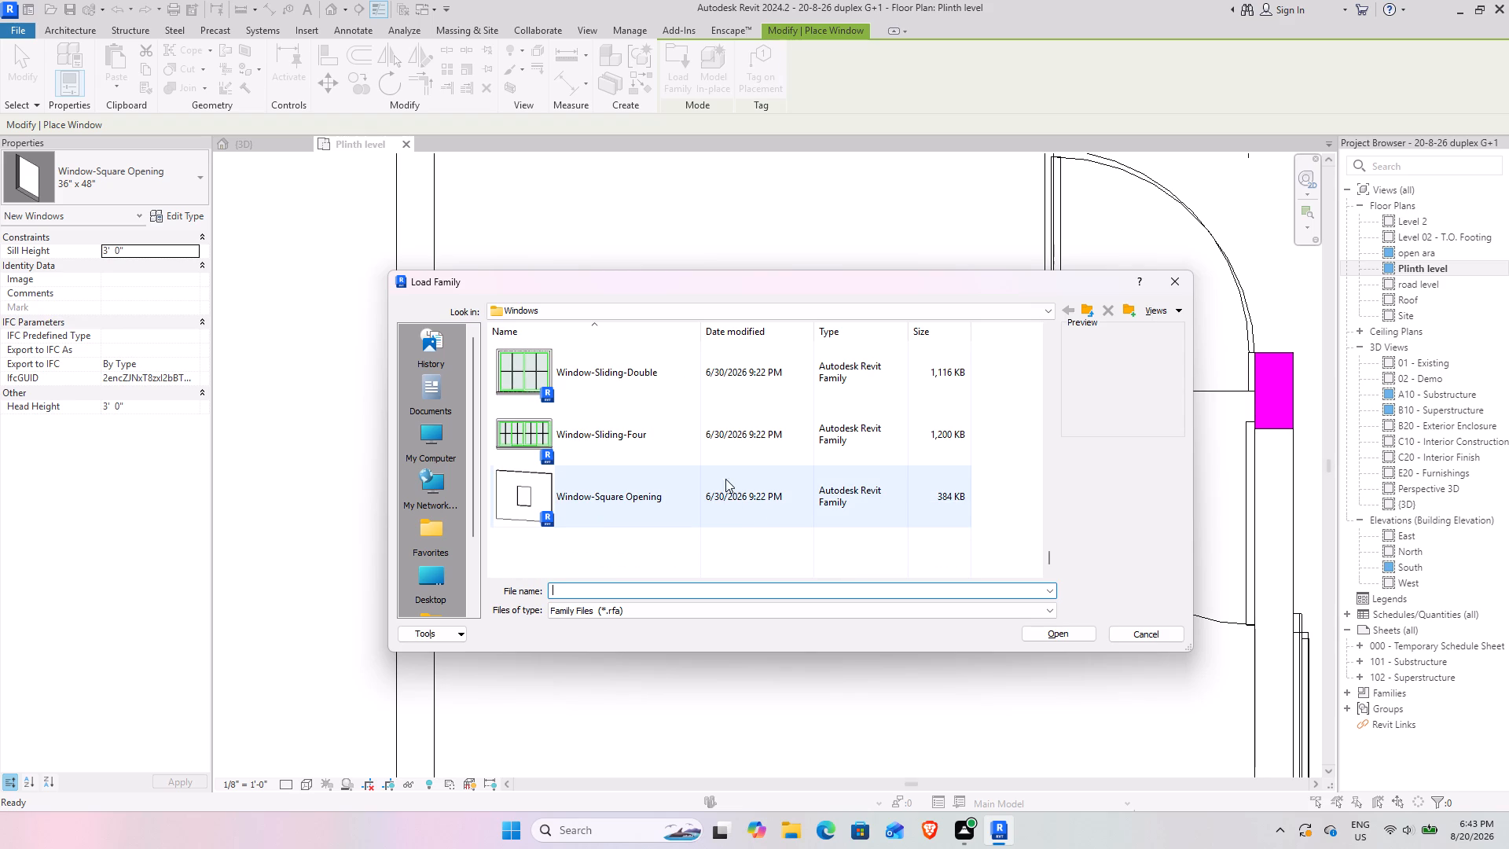
{"action": "left_click", "coordinate": [696, 376]}
{"action": "left_click", "coordinate": [1054, 634]}
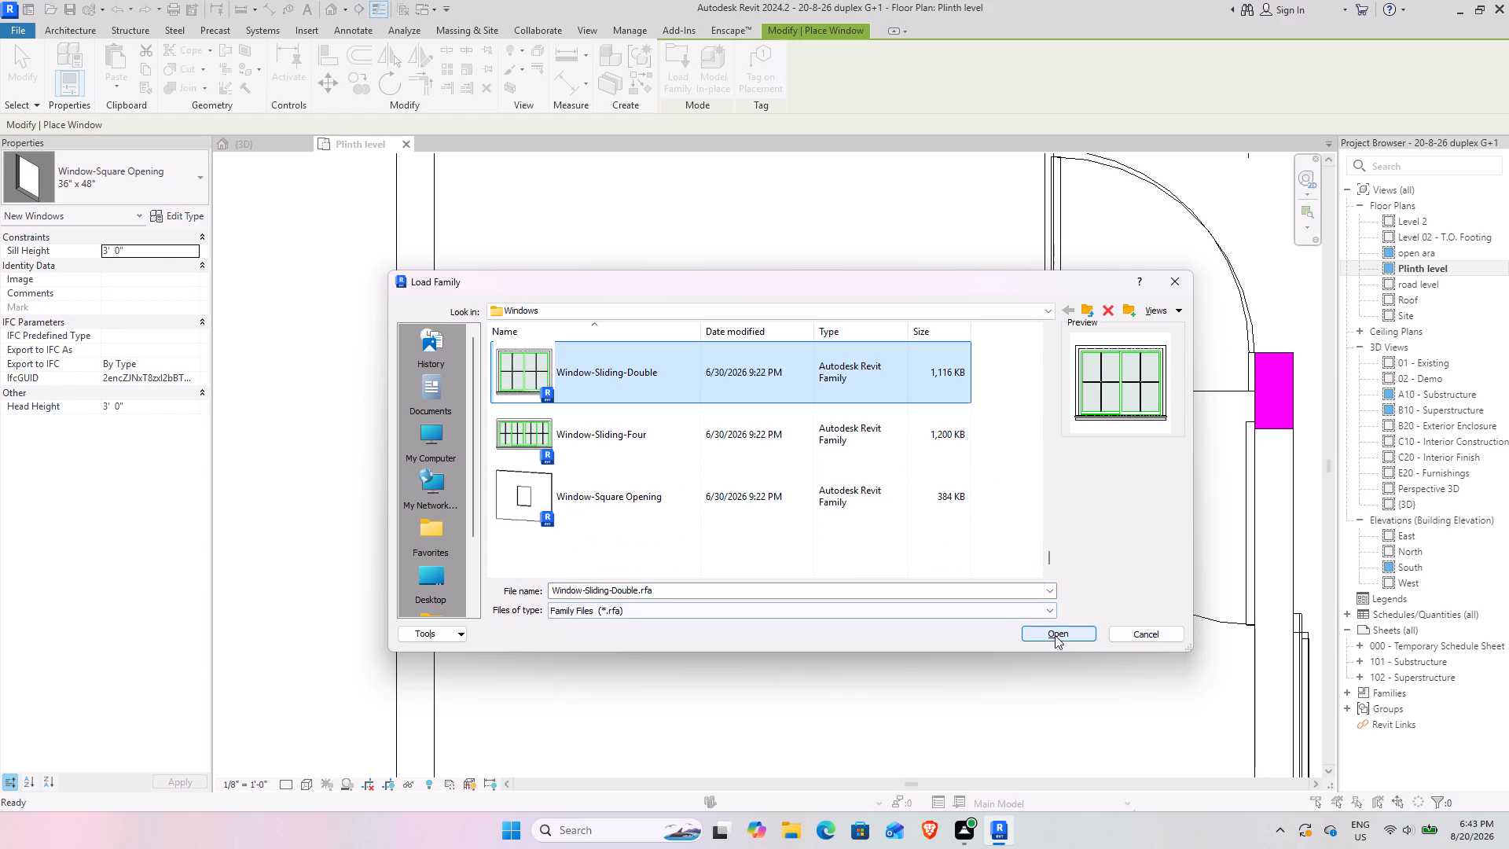
{"action": "scroll", "coordinate": [680, 431], "scroll_direction": "down", "scroll_amount": 4}
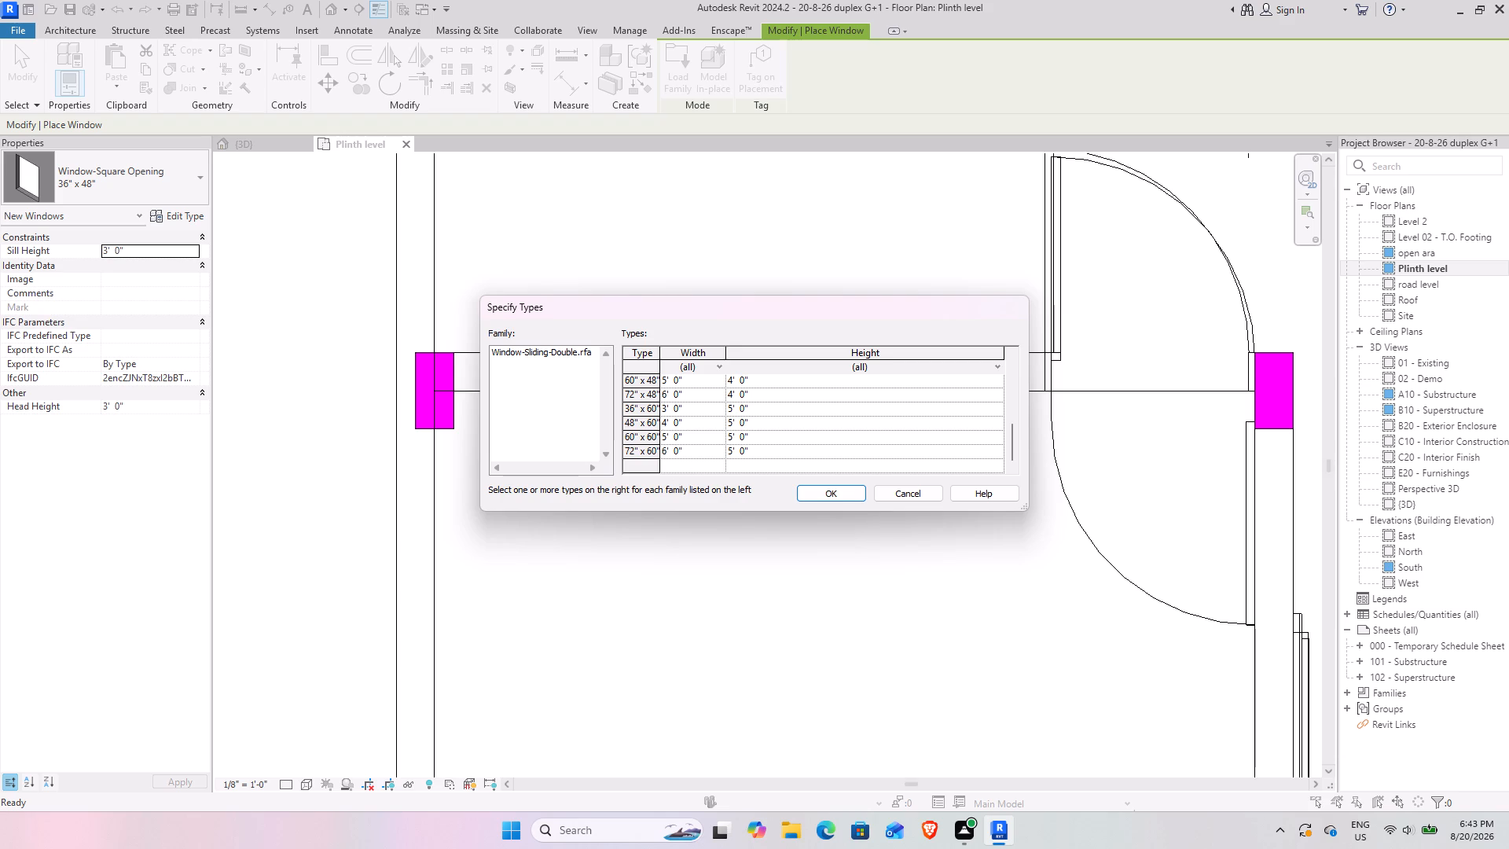
{"action": "left_click", "coordinate": [642, 439]}
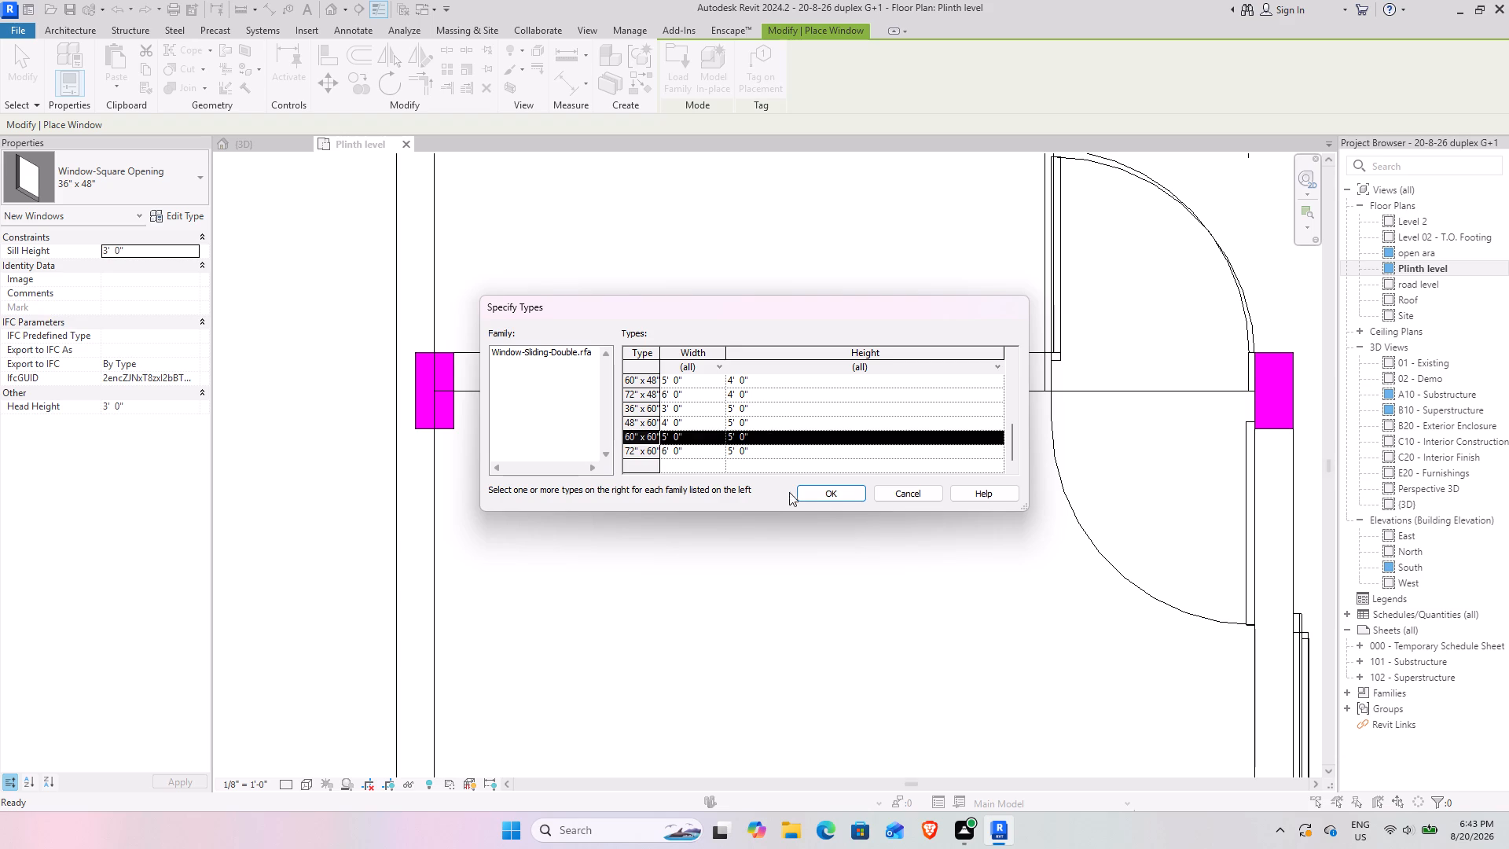
{"action": "left_click", "coordinate": [826, 496]}
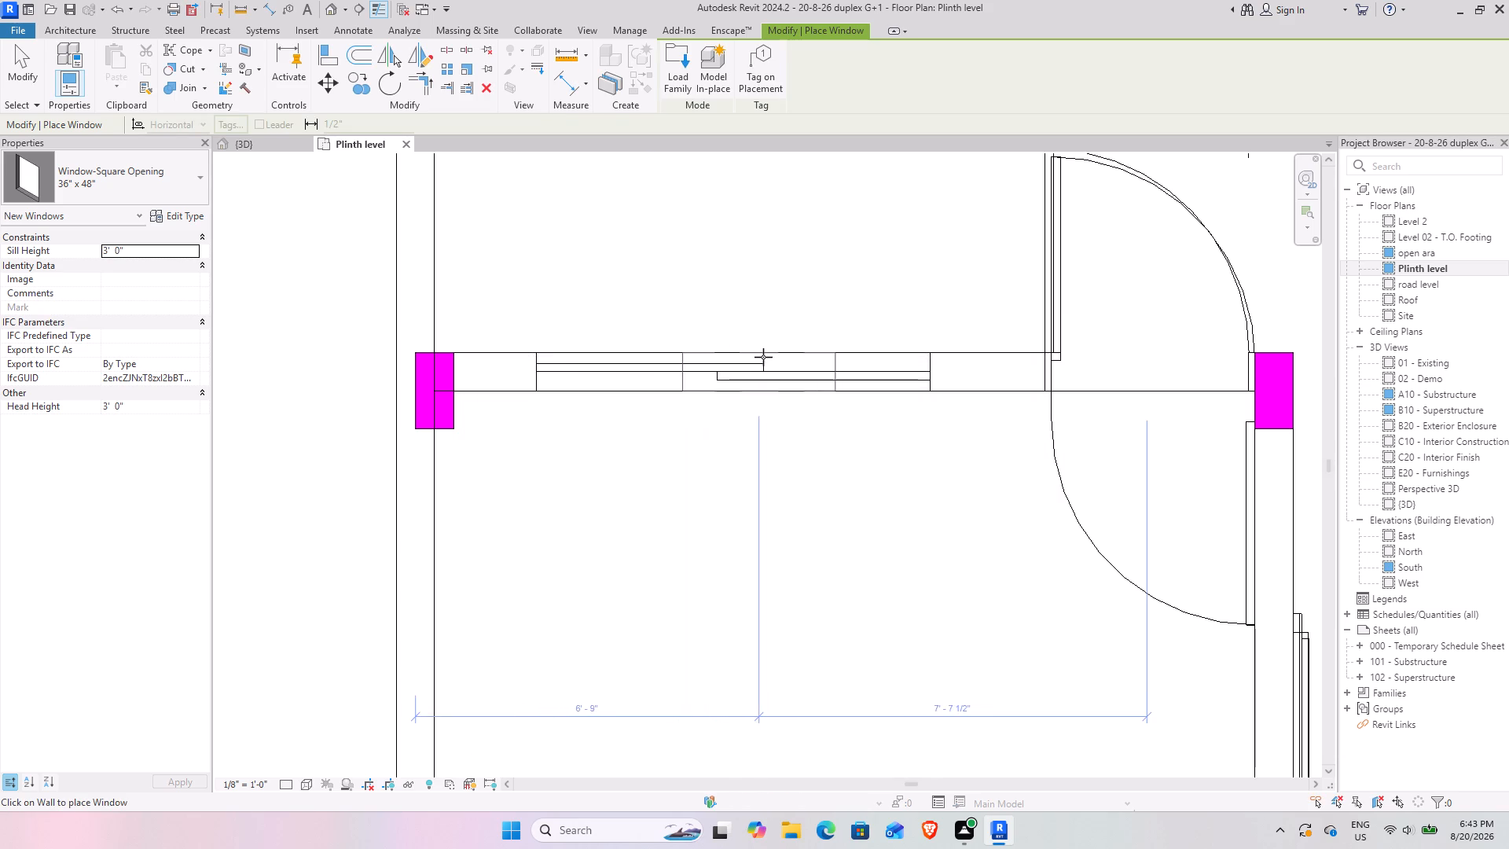
Place a 36" x 48" Window-Square Opening in the porch wall about 6'-2" from its left end and check it in the 3D view.
{"action": "left_click", "coordinate": [731, 357]}
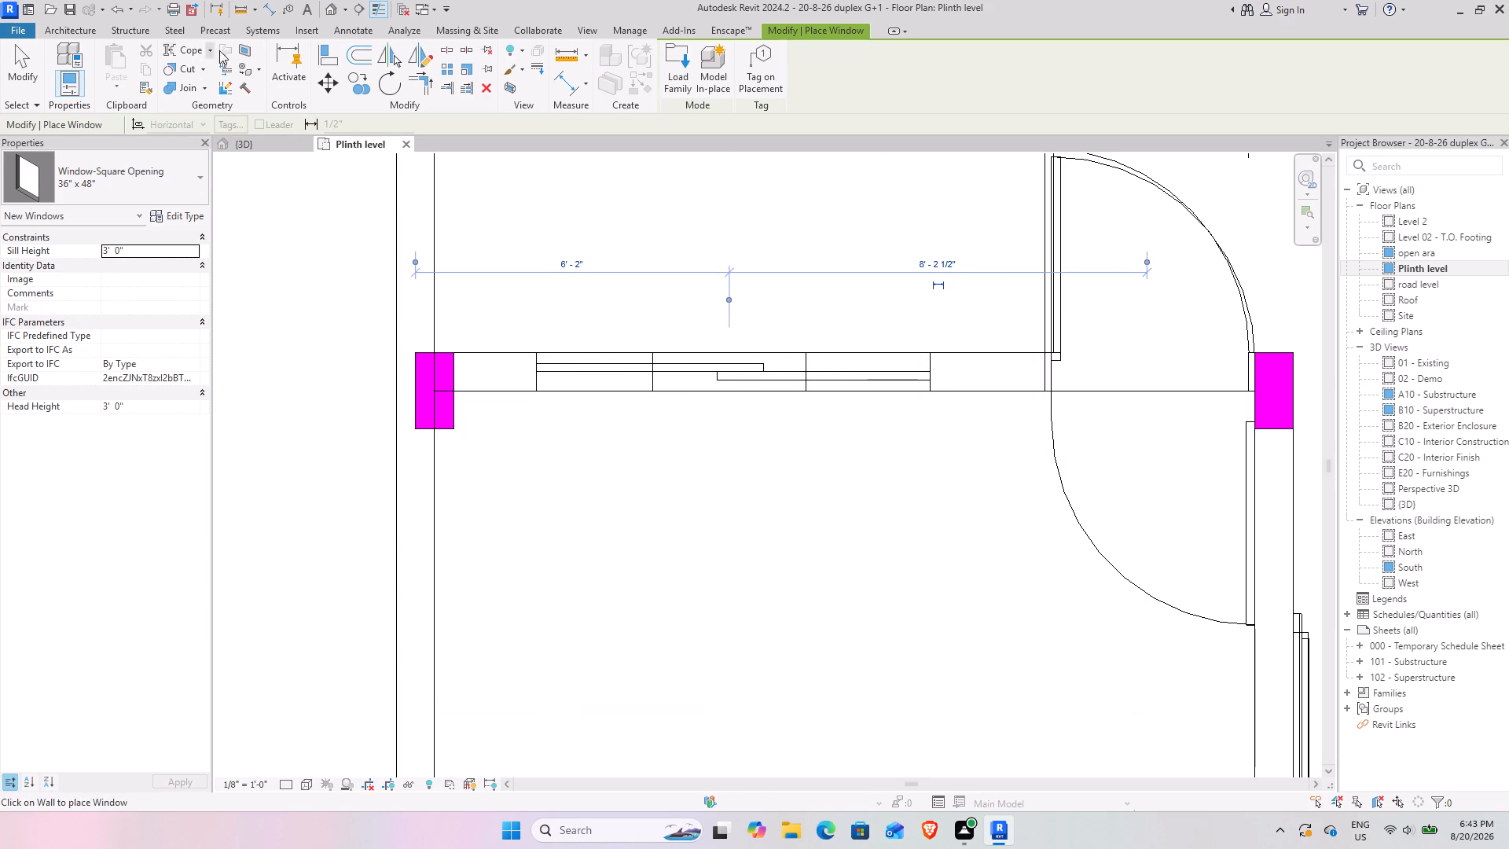
{"action": "left_click", "coordinate": [263, 147]}
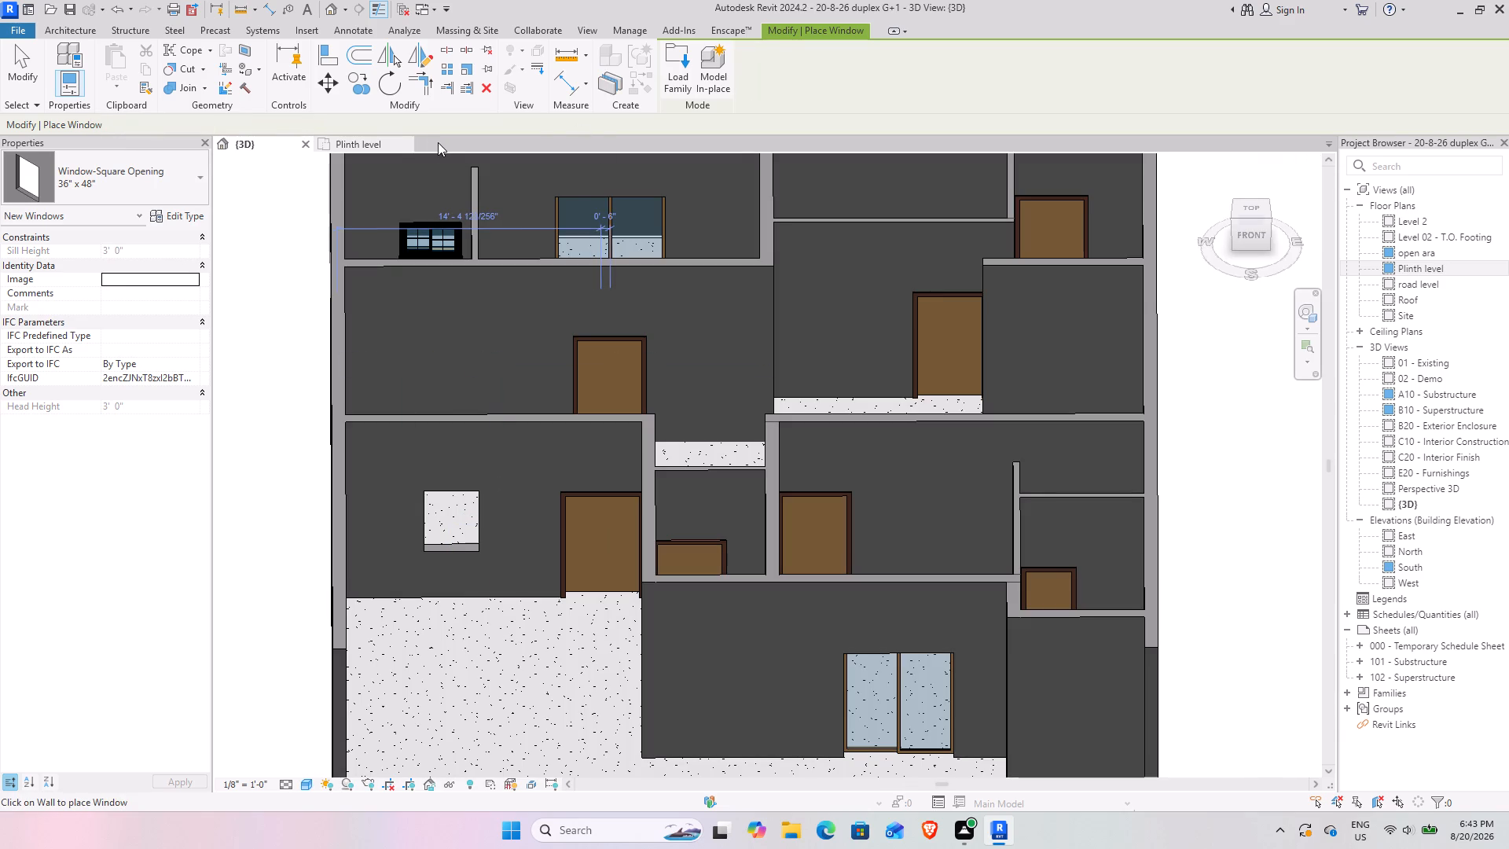
{"action": "key", "text": "space"}
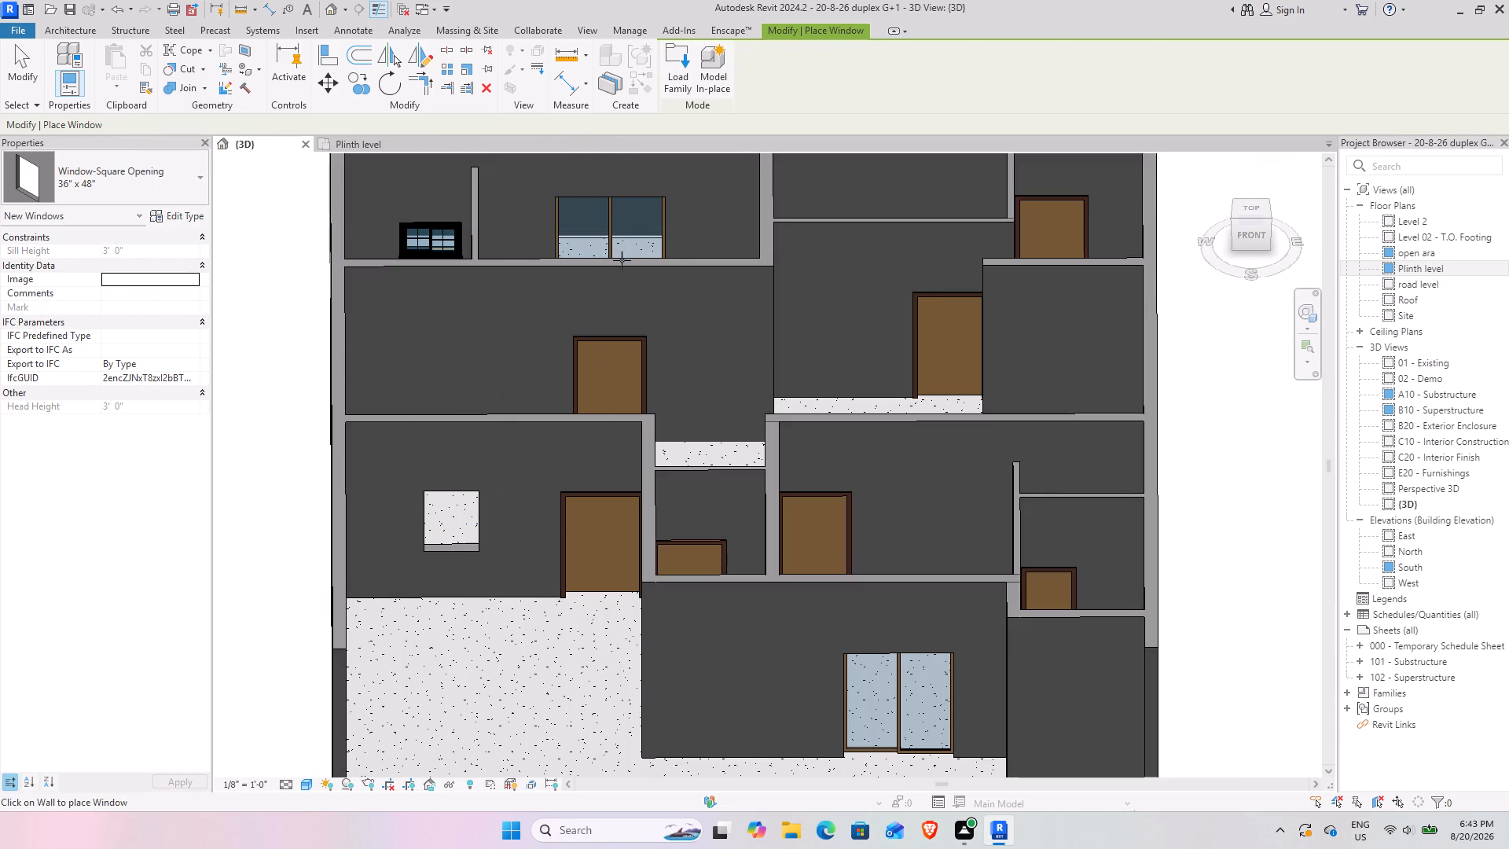
{"action": "key", "text": "Escape"}
{"action": "key", "text": "Escape"}
Delete the 36" x 48" square opening from the front porch wall.
{"action": "left_click", "coordinate": [477, 519]}
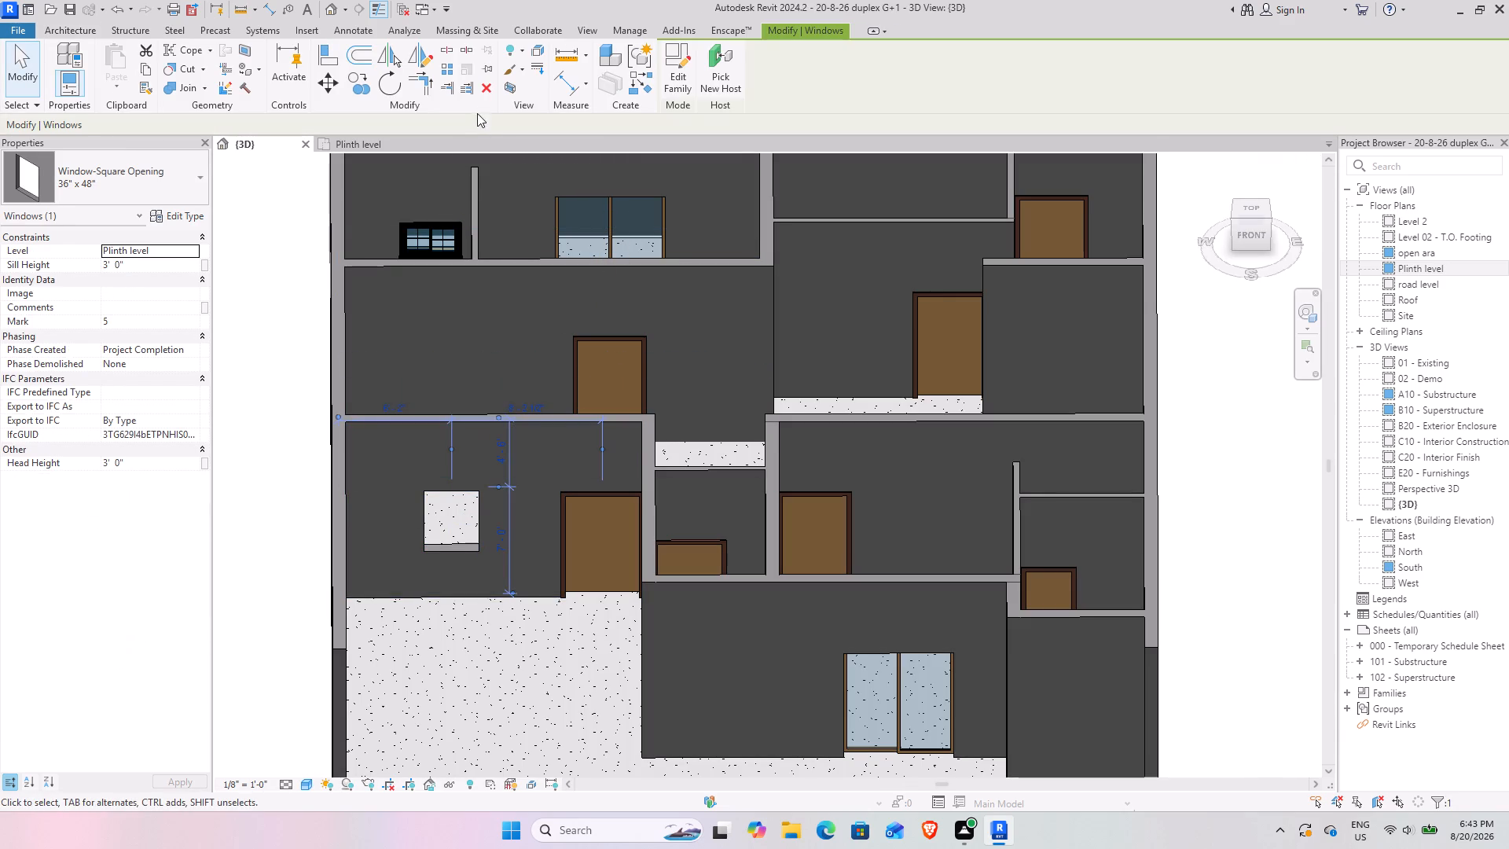
{"action": "left_click", "coordinate": [484, 94]}
Return to the Plinth level plan, start window placement and load the Window-Awning-Variable family from the Windows library.
{"action": "double_click", "coordinate": [369, 134]}
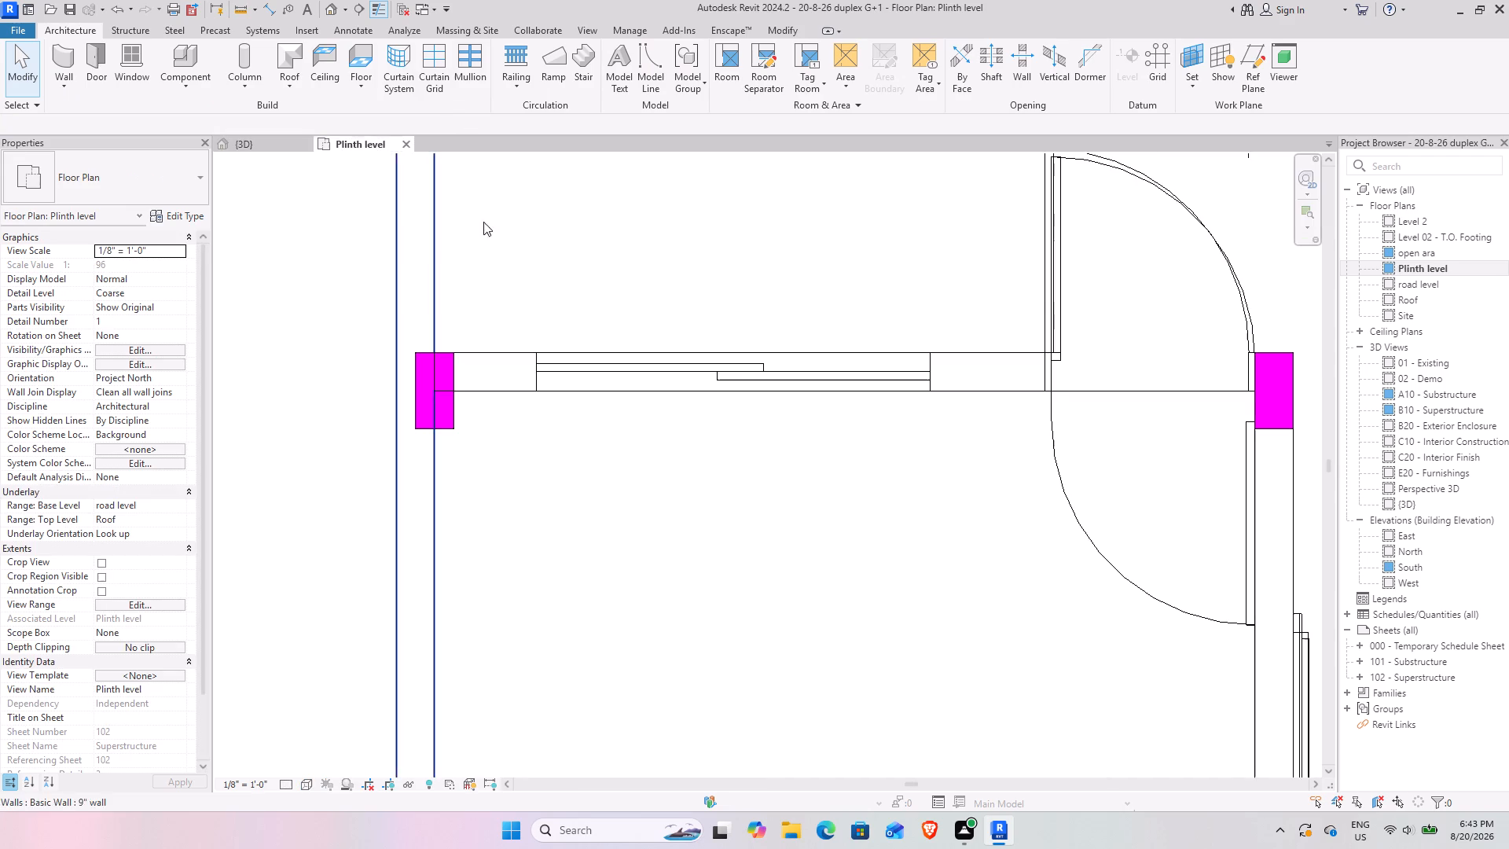
{"action": "left_click", "coordinate": [127, 68]}
{"action": "left_click", "coordinate": [692, 70]}
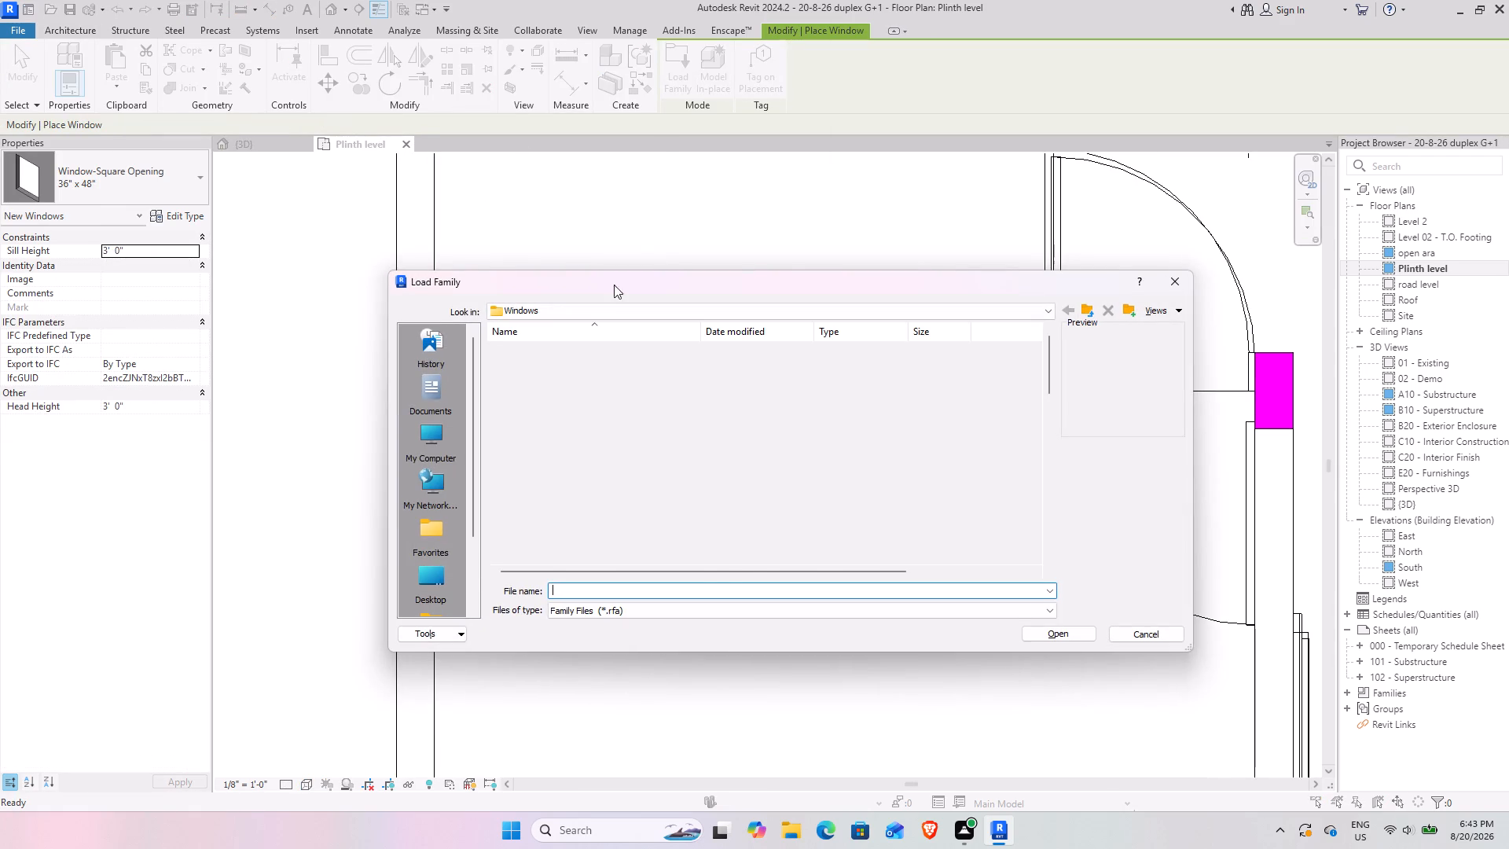
{"action": "scroll", "coordinate": [774, 388], "scroll_direction": "up", "scroll_amount": 6, "text": "ctrl"}
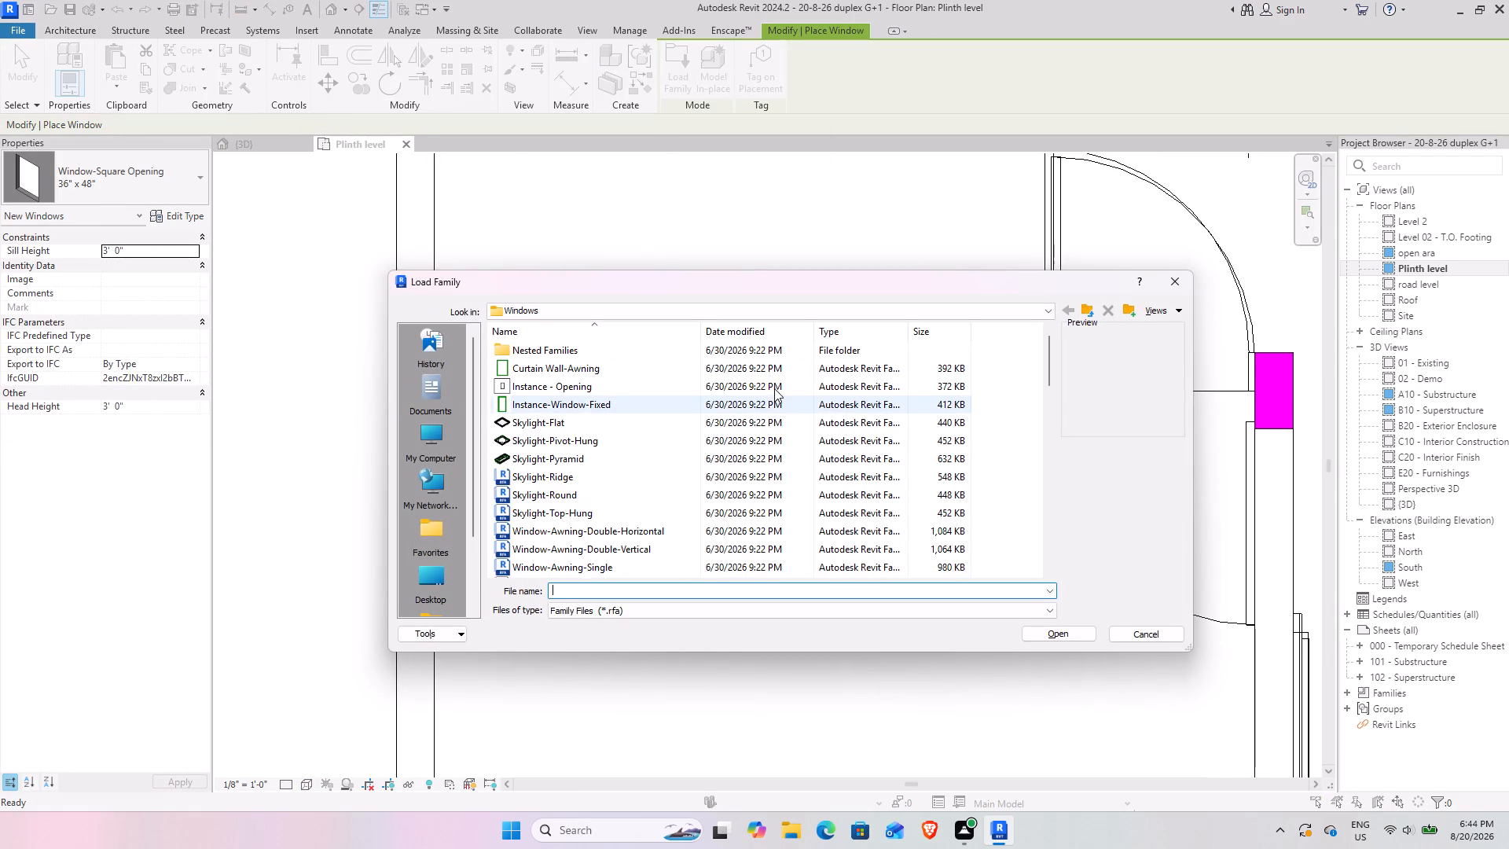
{"action": "scroll", "coordinate": [774, 388], "scroll_direction": "up", "scroll_amount": 8, "text": "ctrl"}
{"action": "scroll", "coordinate": [780, 388], "scroll_direction": "down", "scroll_amount": 2}
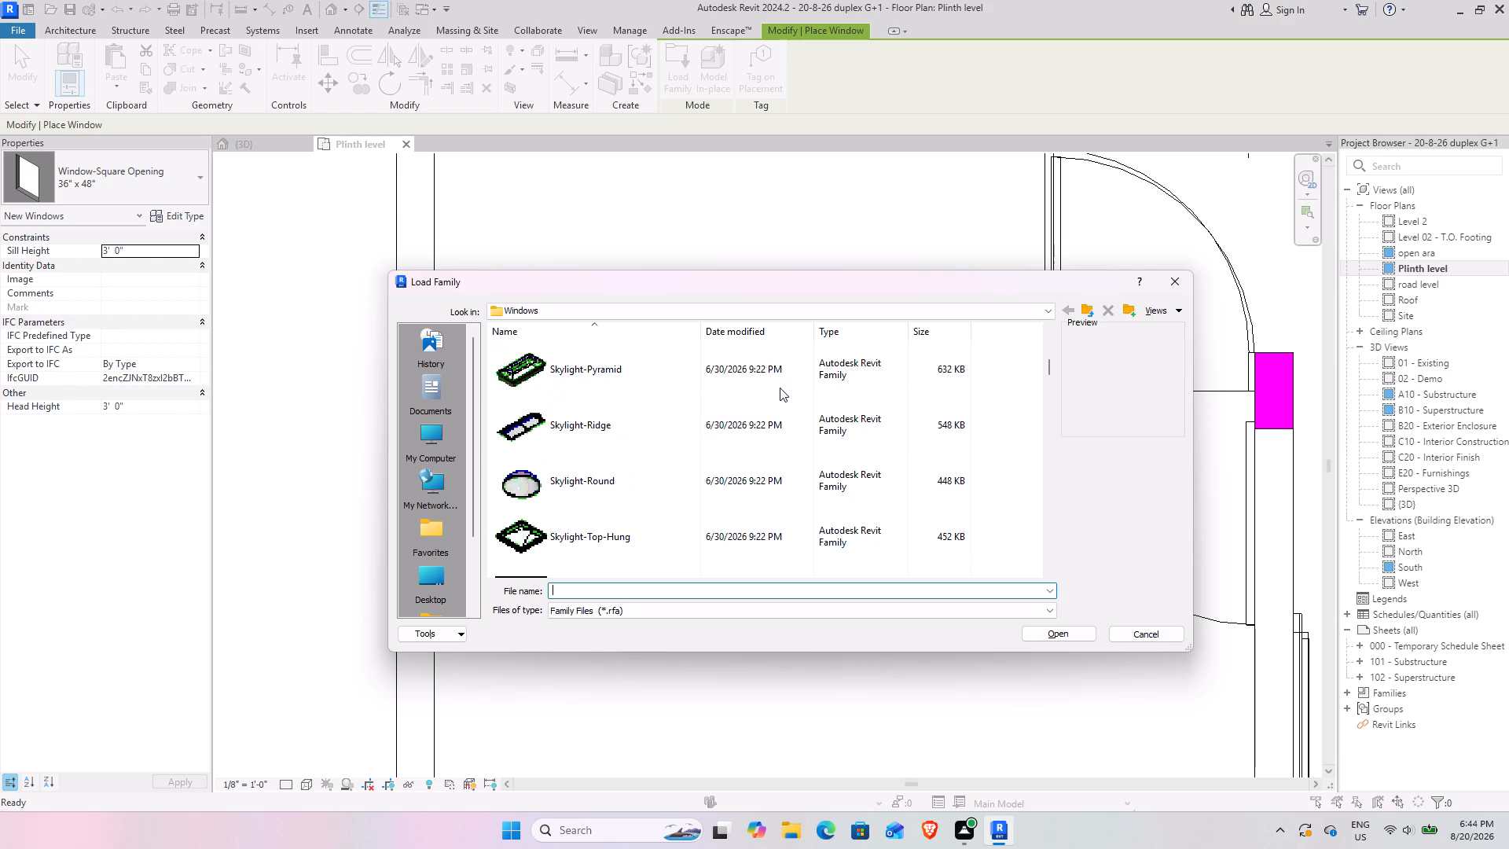
{"action": "scroll", "coordinate": [780, 388], "scroll_direction": "down", "scroll_amount": 1}
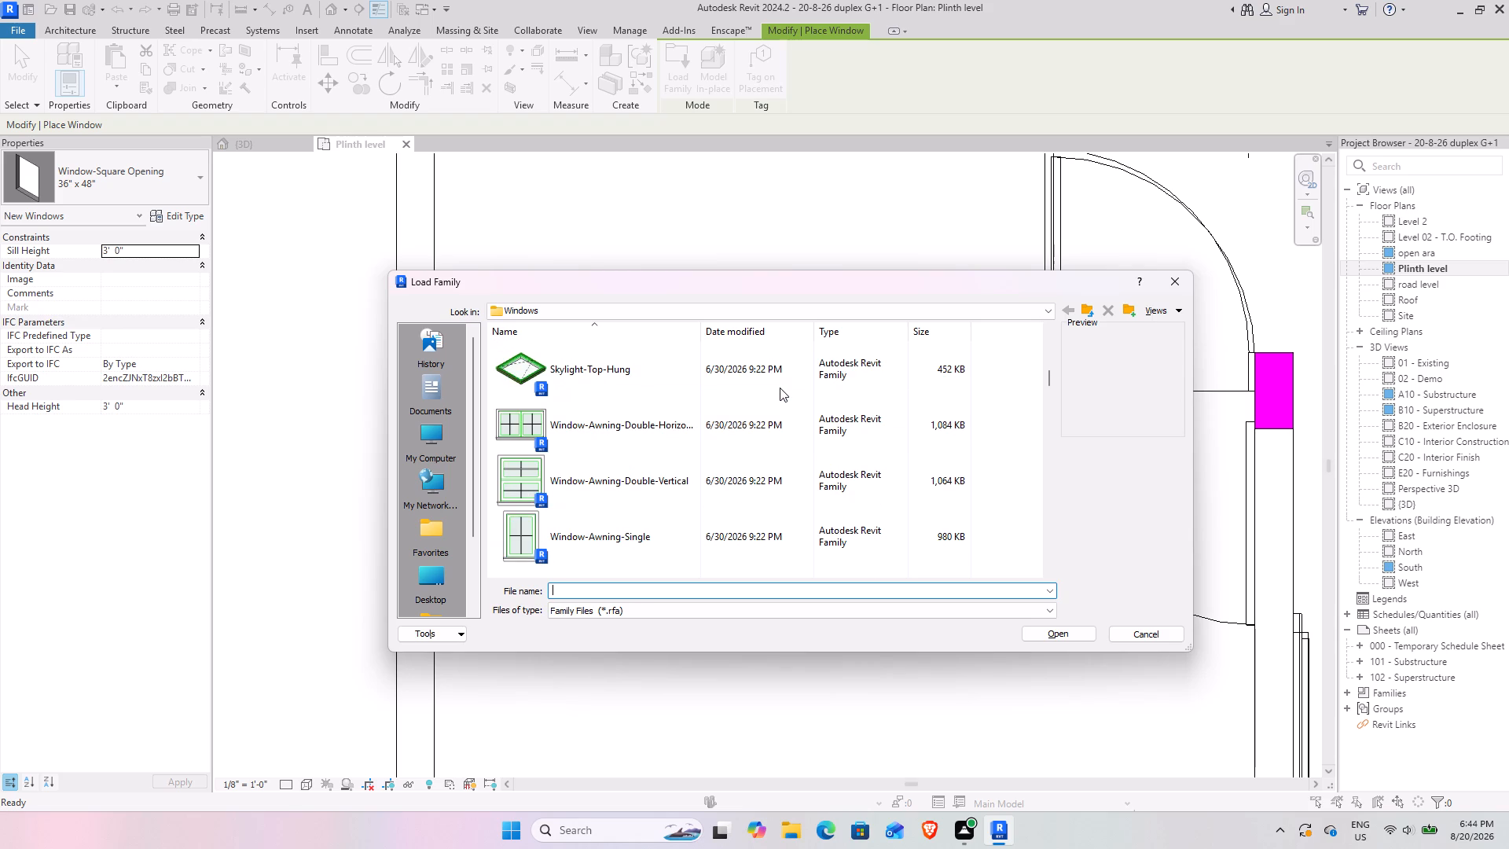
{"action": "scroll", "coordinate": [780, 388], "scroll_direction": "down", "scroll_amount": 1}
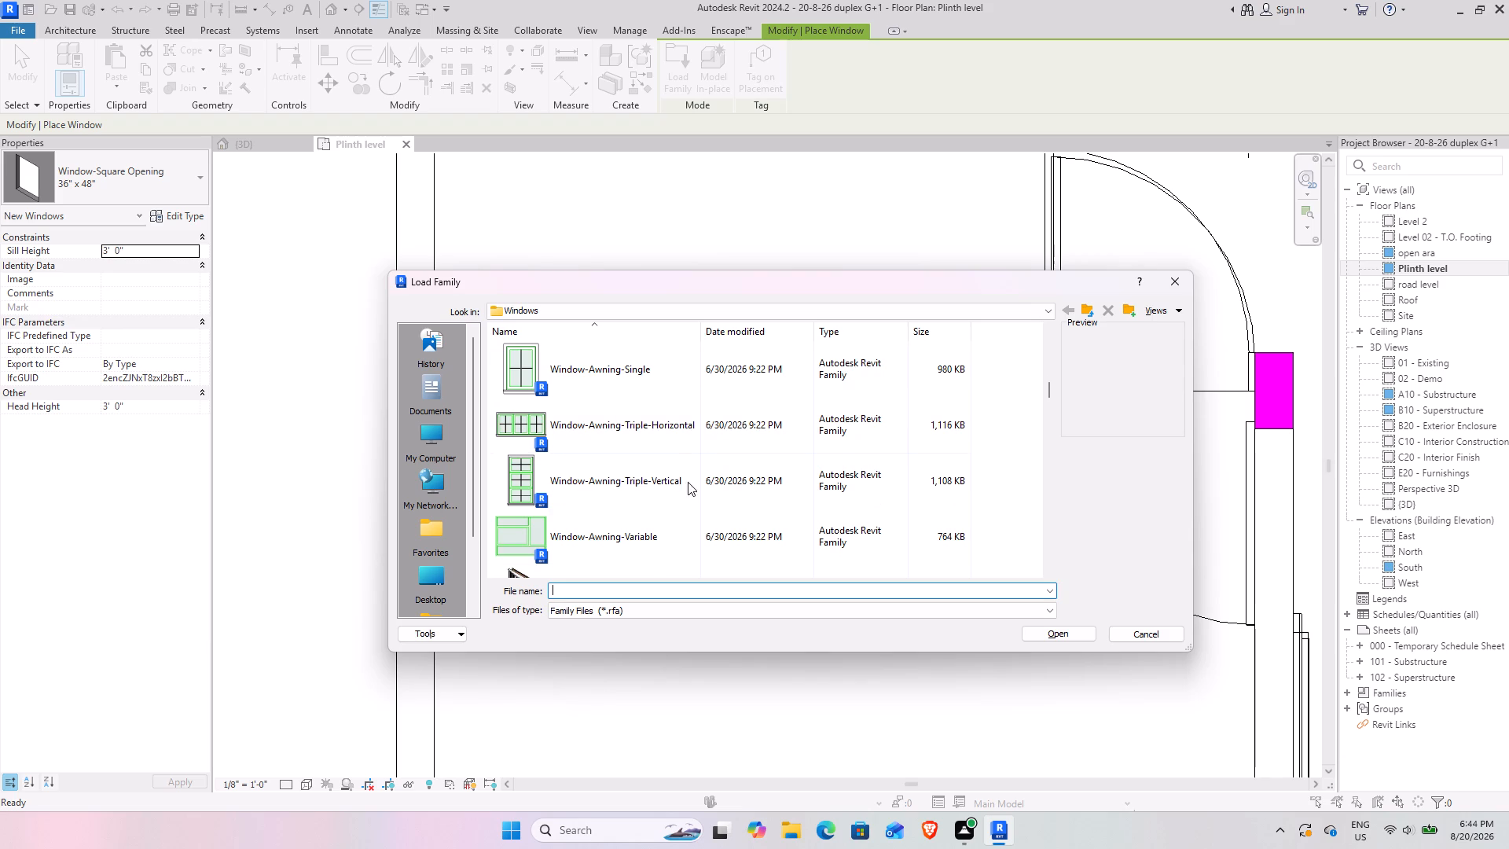
{"action": "left_click", "coordinate": [642, 546]}
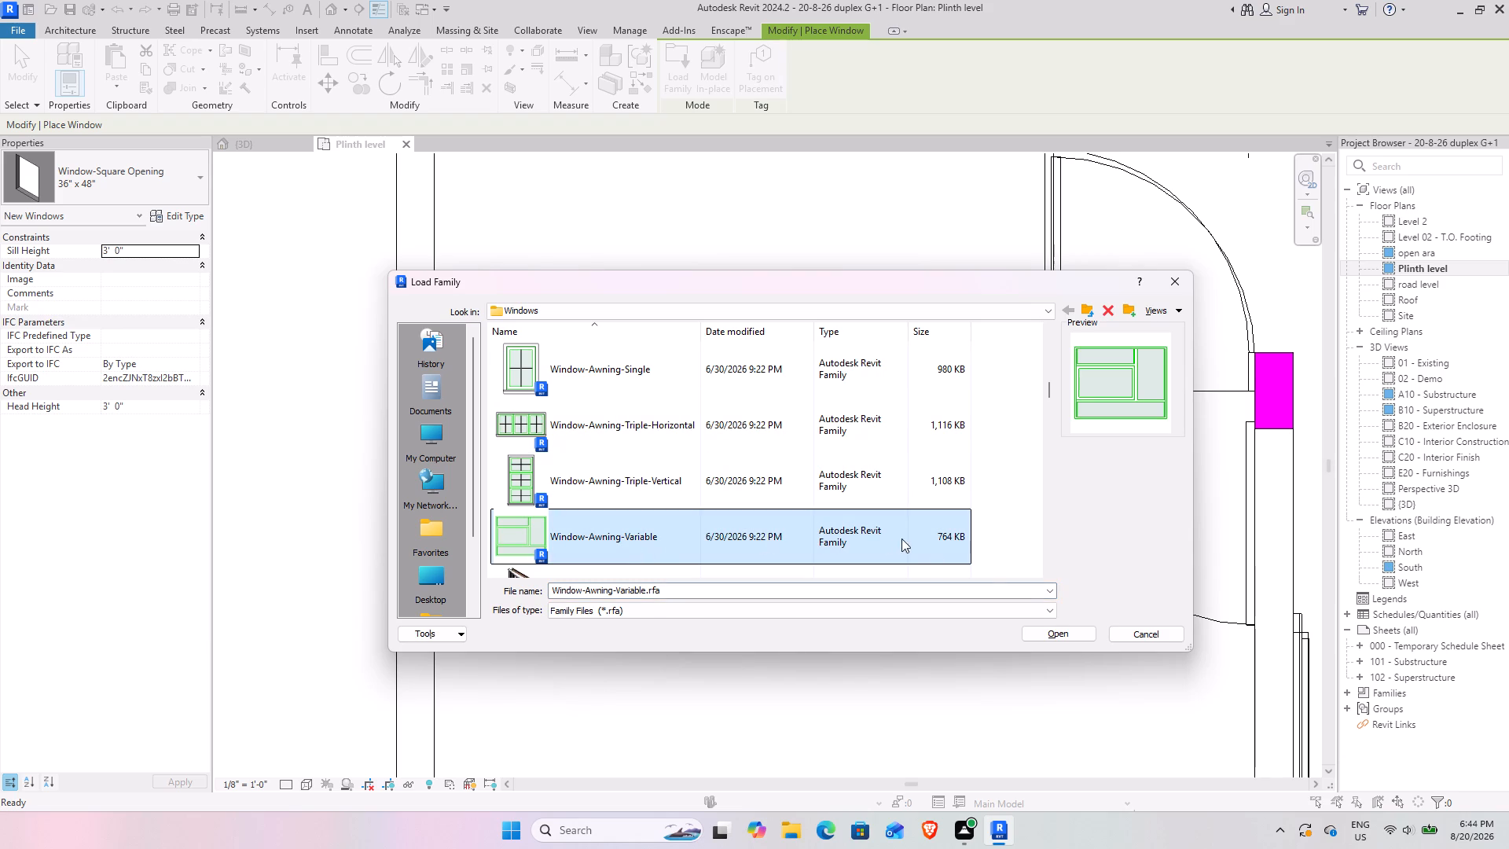
{"action": "left_click", "coordinate": [1054, 634]}
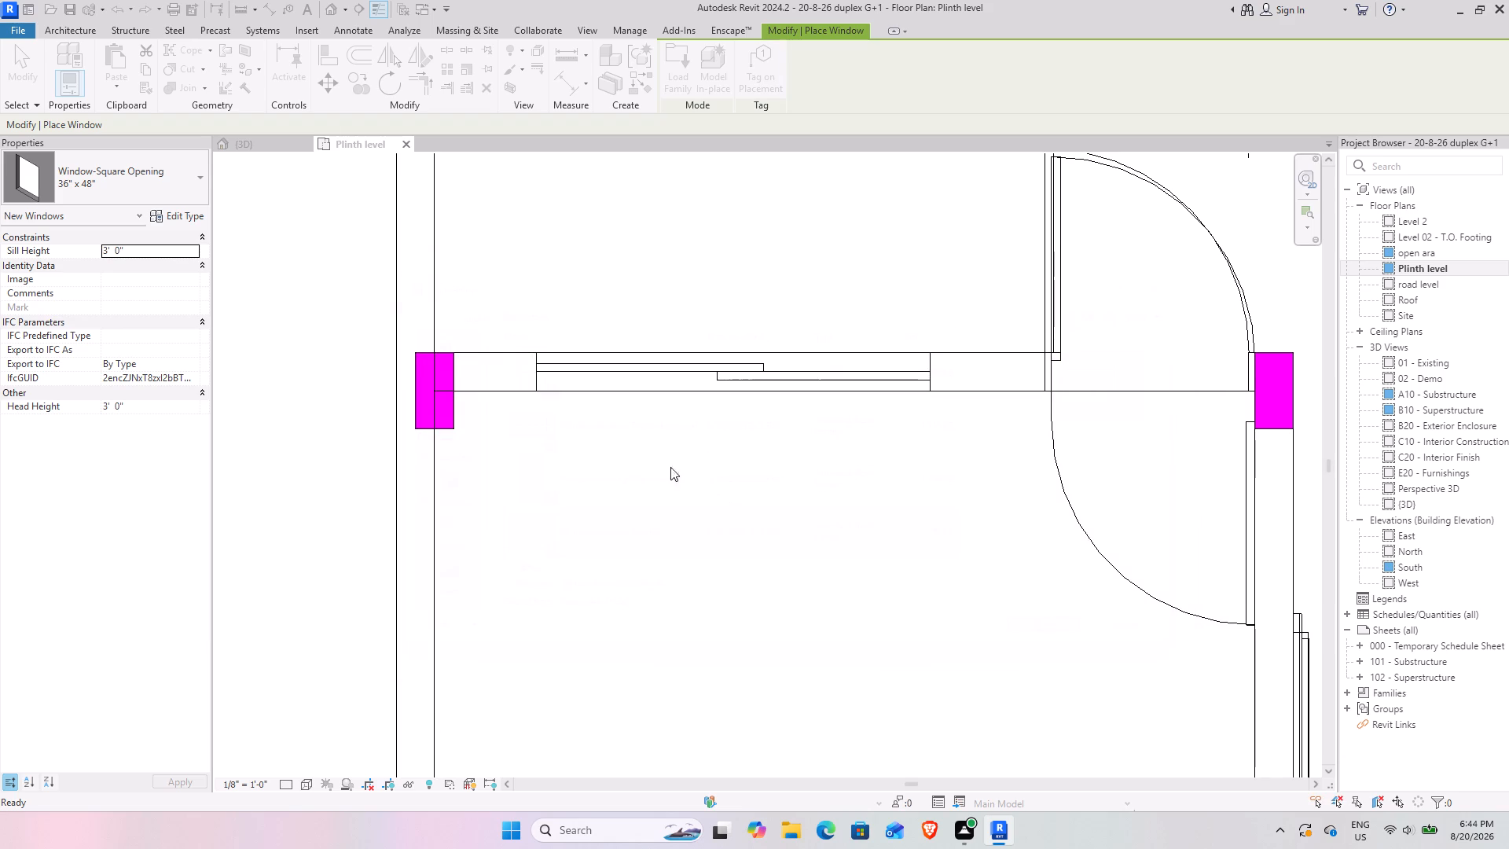
Place a 72" x 53" Window-Awning-Variable in the porch wall about 5'-9" from its left end and check it in 3D.
{"action": "left_click", "coordinate": [708, 350]}
{"action": "left_click", "coordinate": [263, 144]}
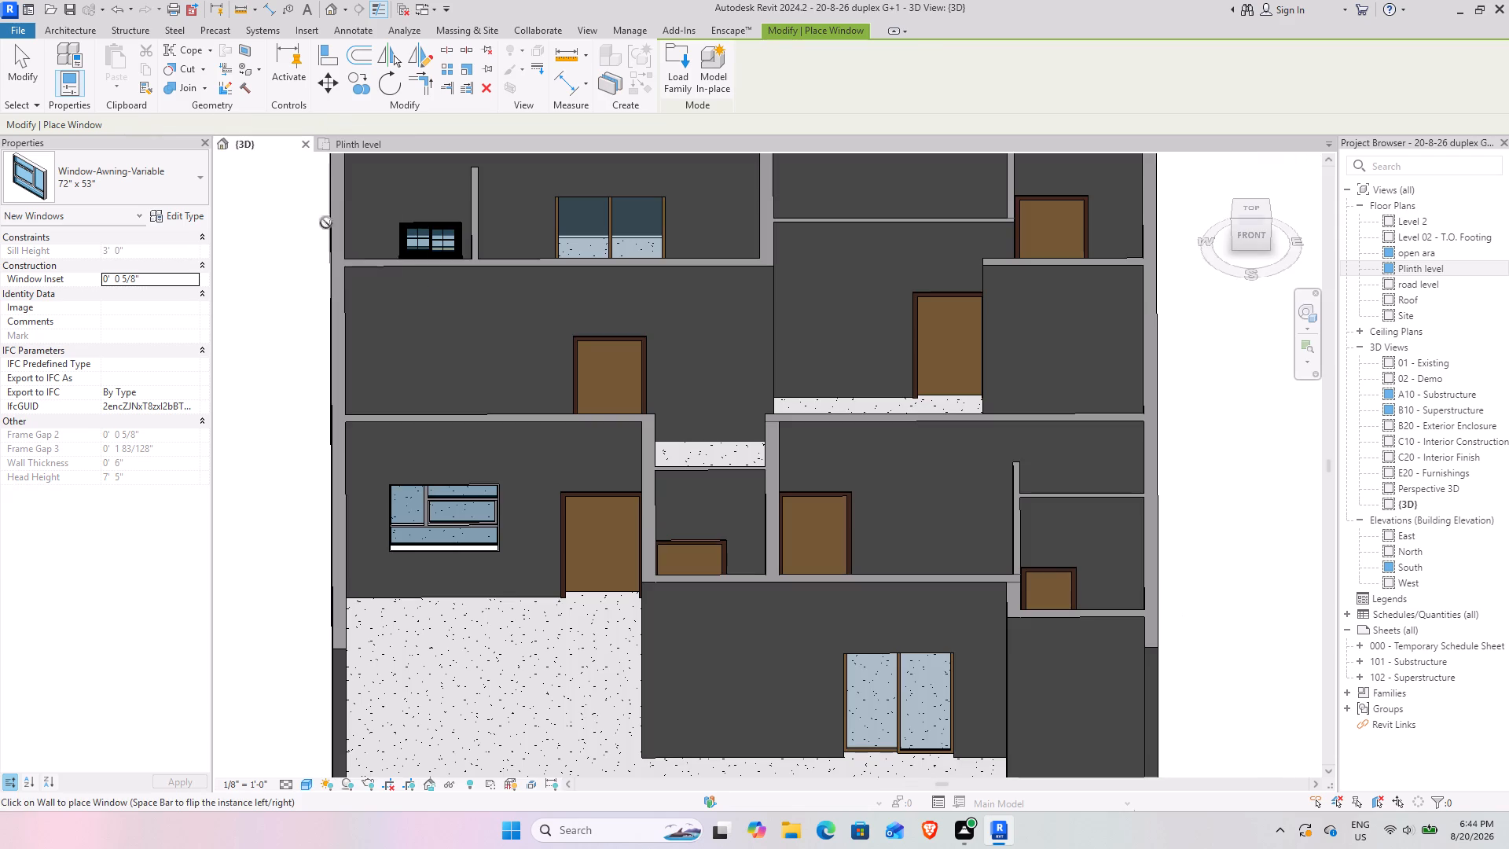
{"action": "middle_click_drag", "start_coordinate": [478, 461], "coordinate": [470, 307], "text": "shift"}
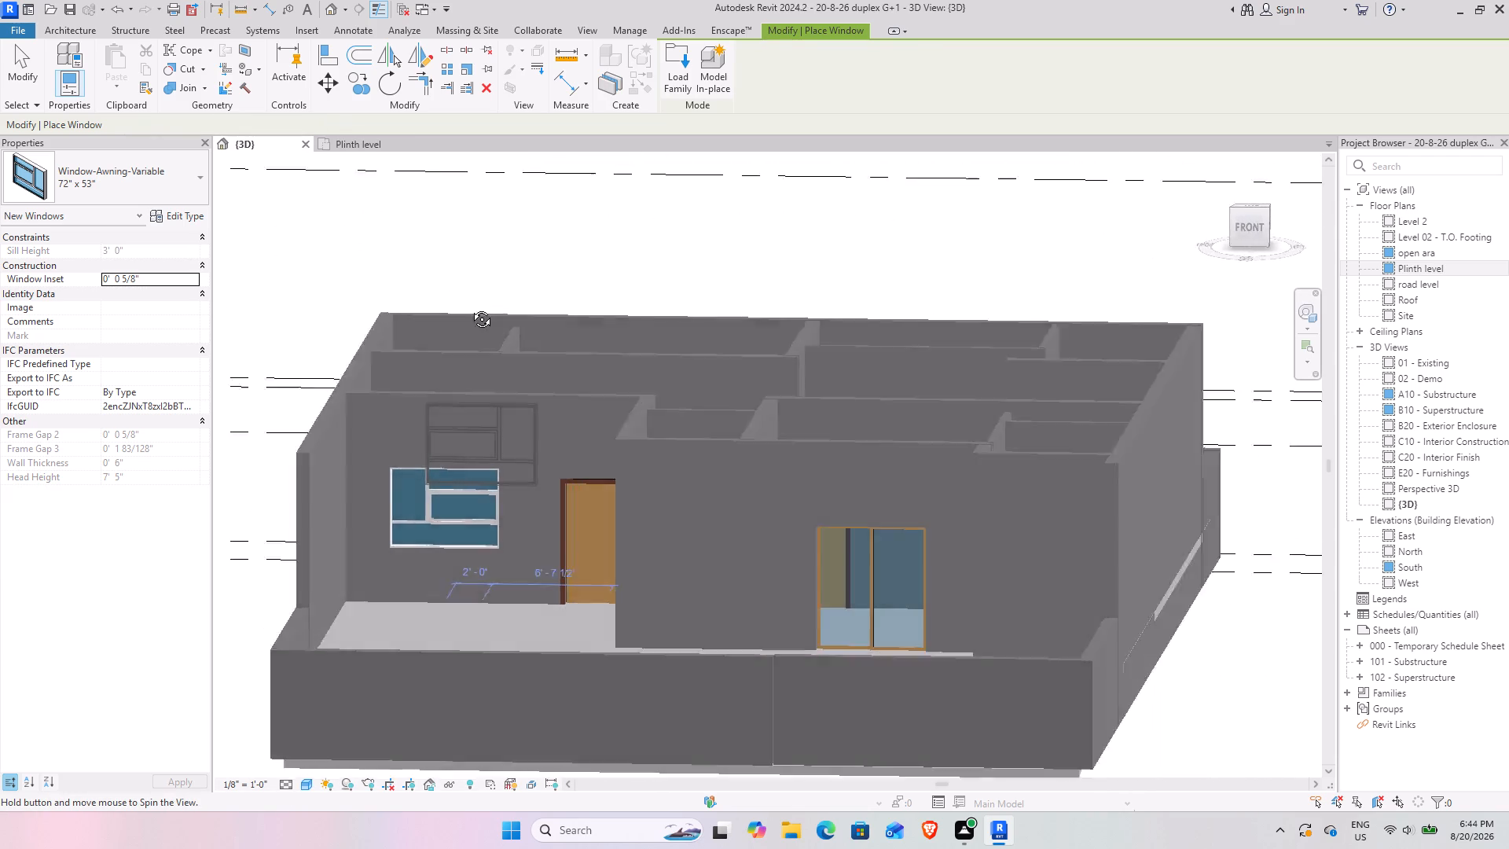
{"action": "middle_click_drag", "start_coordinate": [470, 307], "coordinate": [460, 346], "text": "shift"}
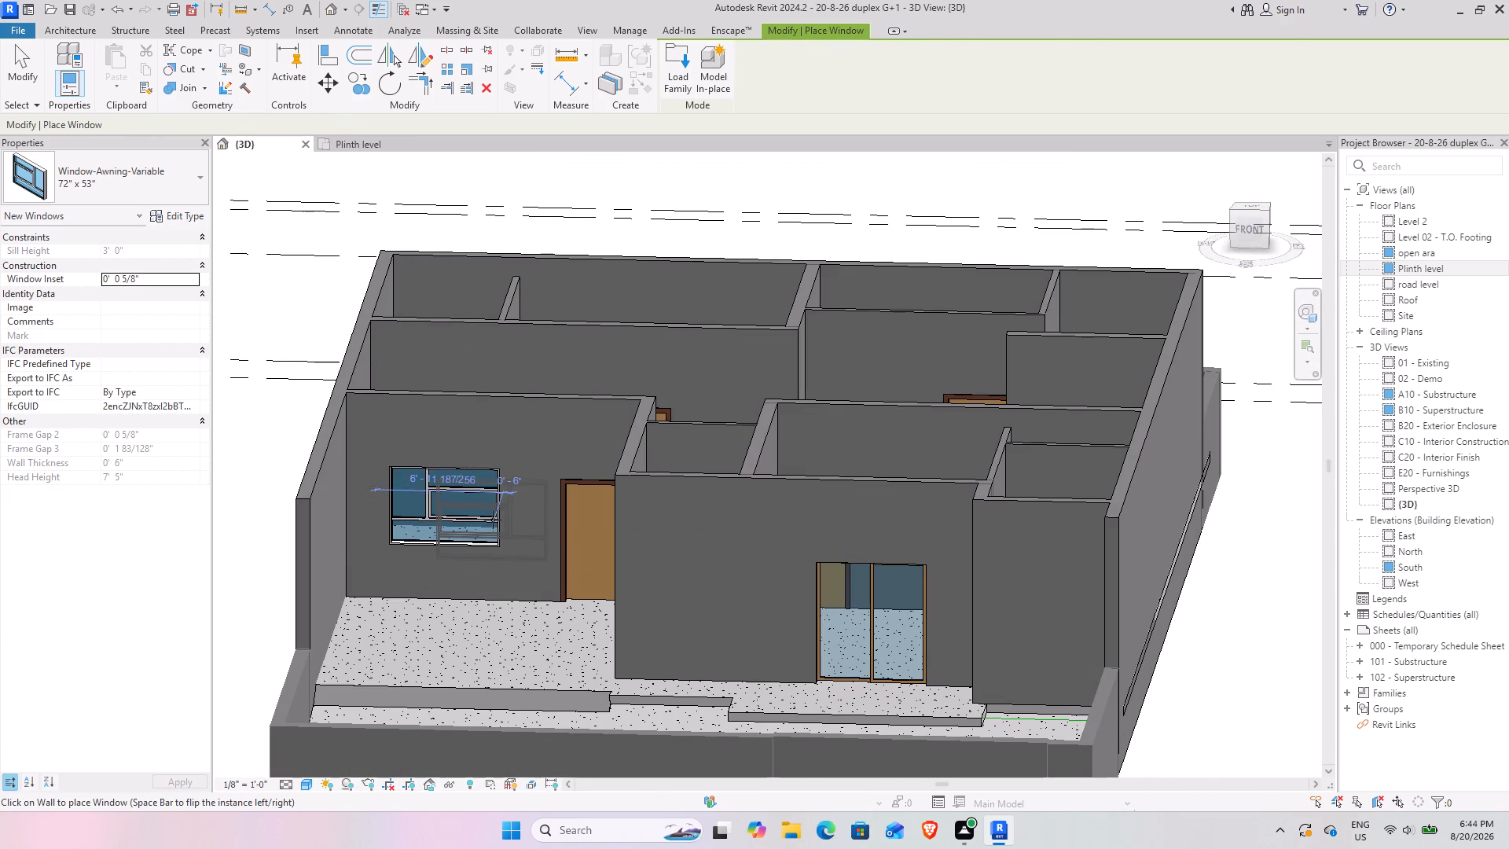
{"action": "key", "text": "Escape"}
{"action": "scroll", "coordinate": [497, 510], "scroll_direction": "down", "scroll_amount": 3}
{"action": "middle_click_drag", "start_coordinate": [427, 550], "coordinate": [480, 472], "text": "shift"}
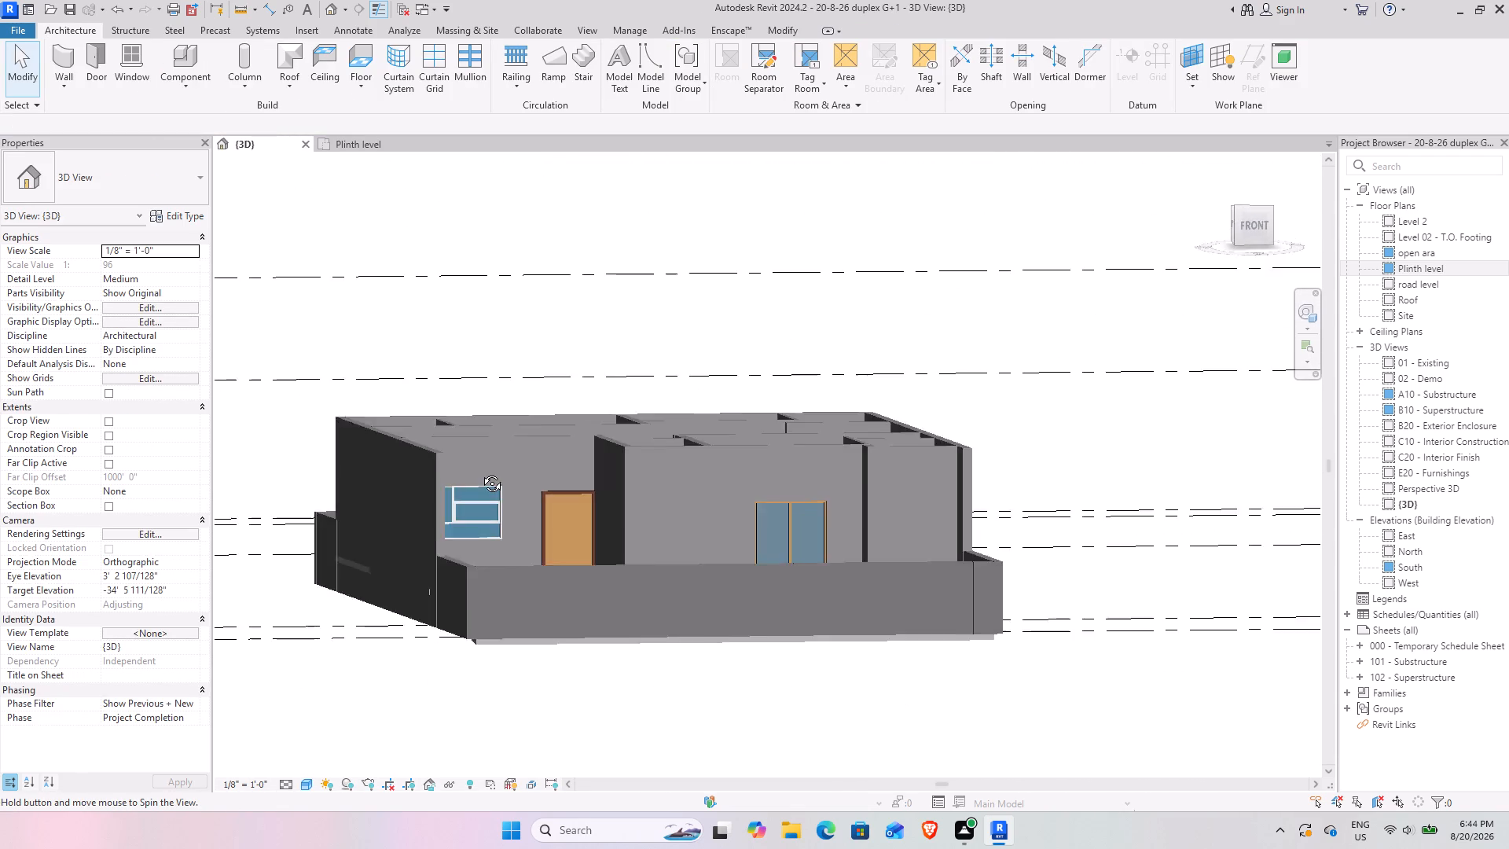
{"action": "middle_click_drag", "start_coordinate": [480, 472], "coordinate": [409, 498], "text": "shift"}
{"action": "middle_click_drag", "start_coordinate": [490, 513], "coordinate": [512, 480], "text": "shift"}
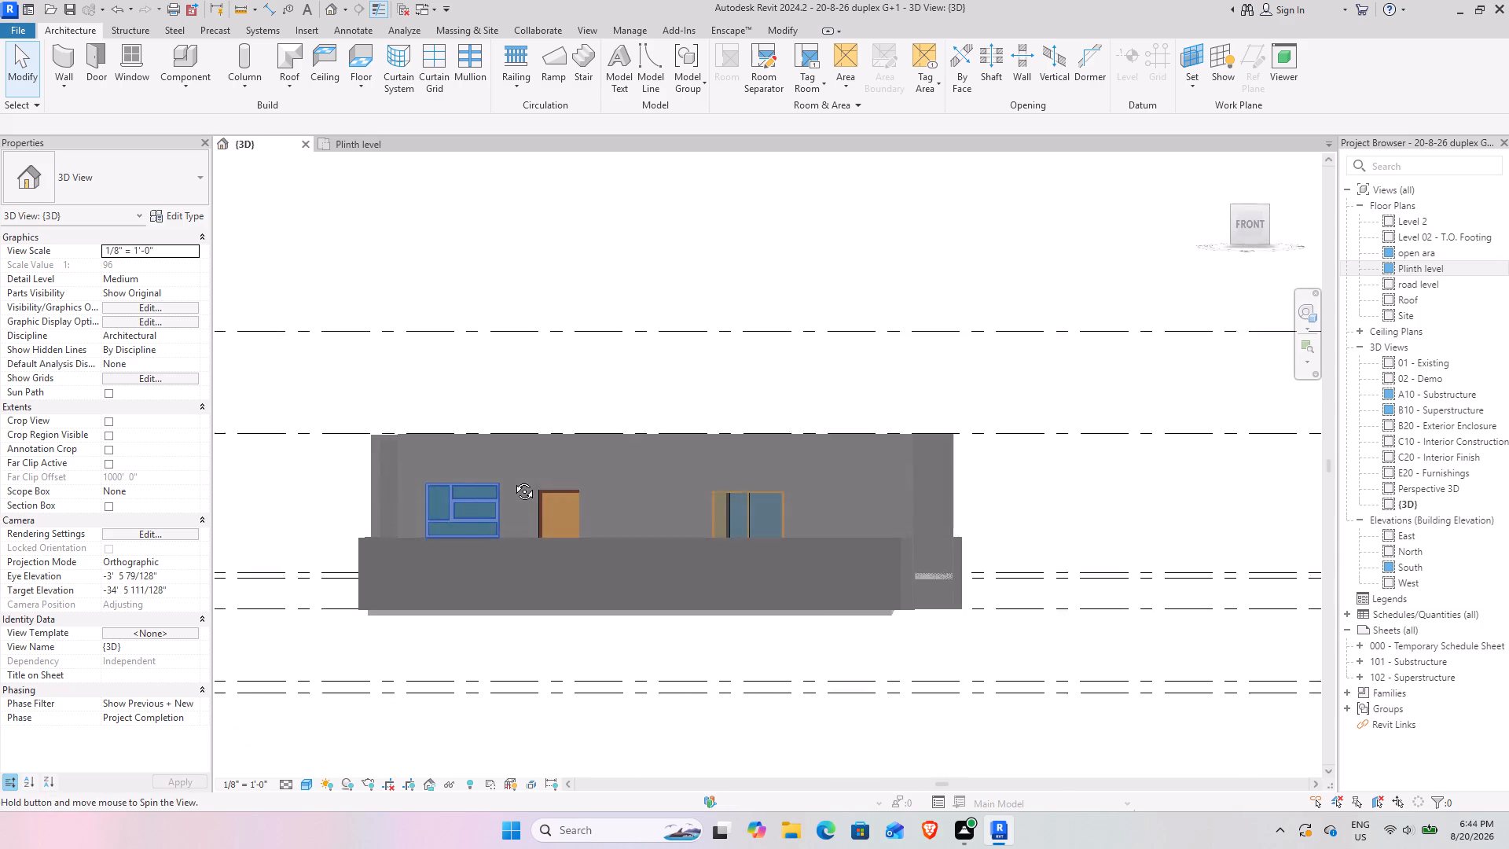
{"action": "middle_click_drag", "start_coordinate": [512, 480], "coordinate": [516, 483], "text": "shift"}
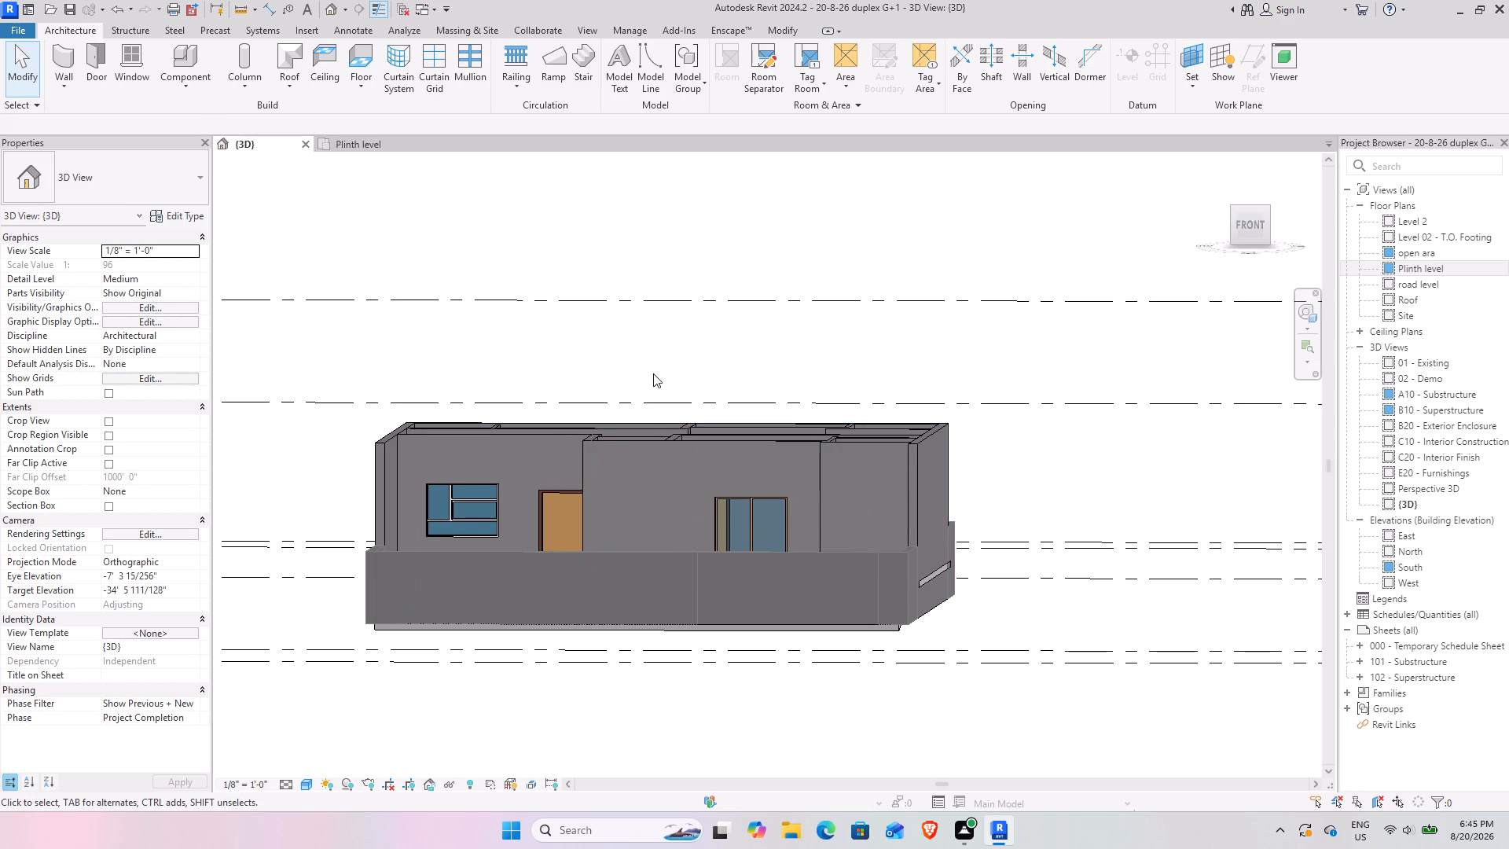
Examine the front rooms and the double sliding door's wall in the Plinth level plan.
{"action": "left_click", "coordinate": [347, 152]}
{"action": "scroll", "coordinate": [732, 329], "scroll_direction": "down", "scroll_amount": 8}
{"action": "middle_click_drag", "start_coordinate": [877, 349], "coordinate": [582, 332]}
{"action": "scroll", "coordinate": [577, 336], "scroll_direction": "down", "scroll_amount": 4}
{"action": "middle_click_drag", "start_coordinate": [676, 549], "coordinate": [628, 469]}
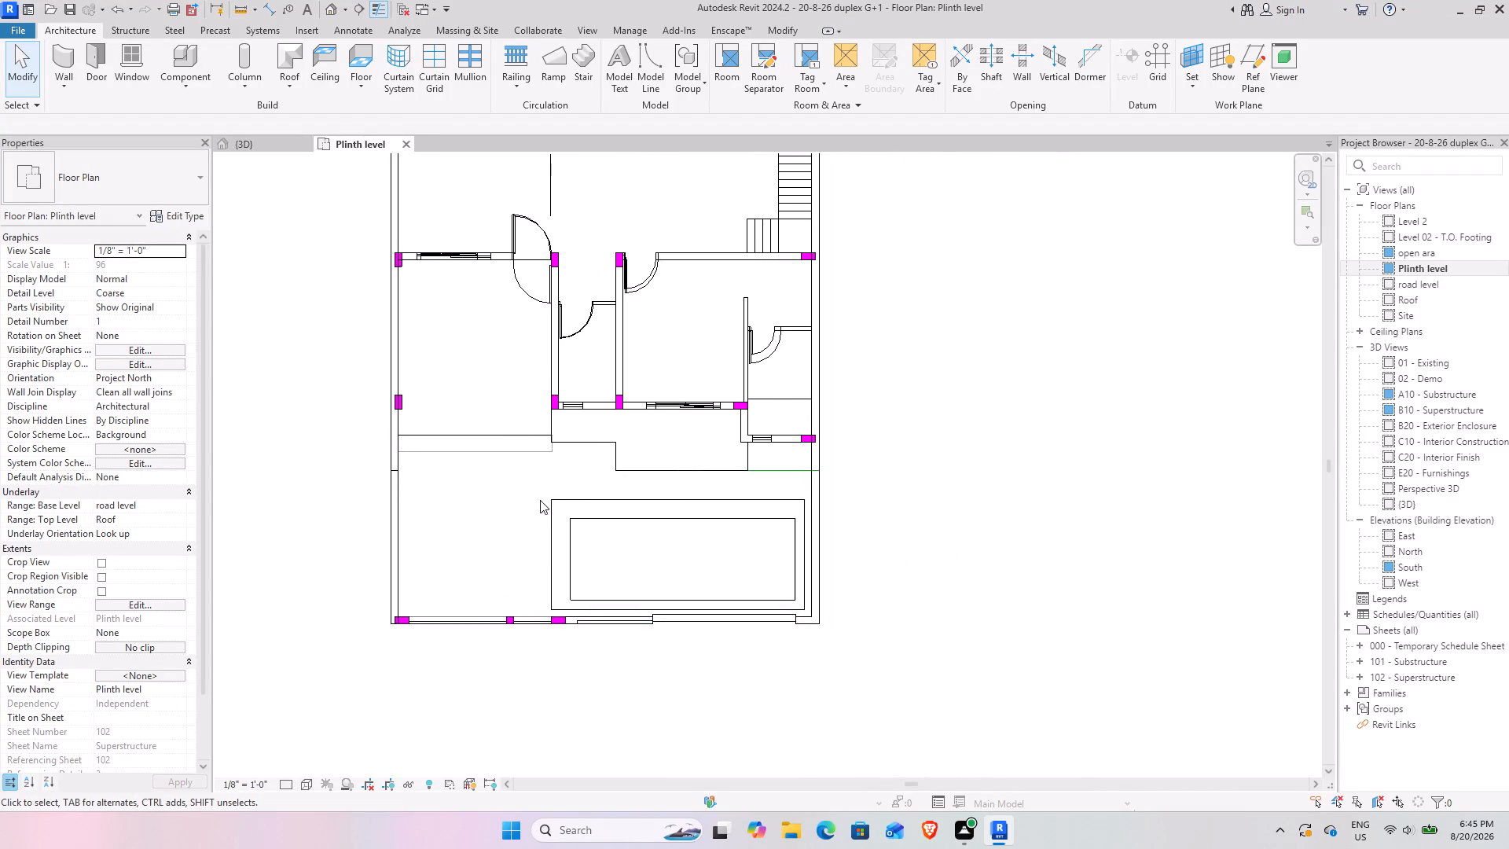
{"action": "scroll", "coordinate": [619, 401], "scroll_direction": "up", "scroll_amount": 4}
{"action": "scroll", "coordinate": [732, 413], "scroll_direction": "up", "scroll_amount": 4}
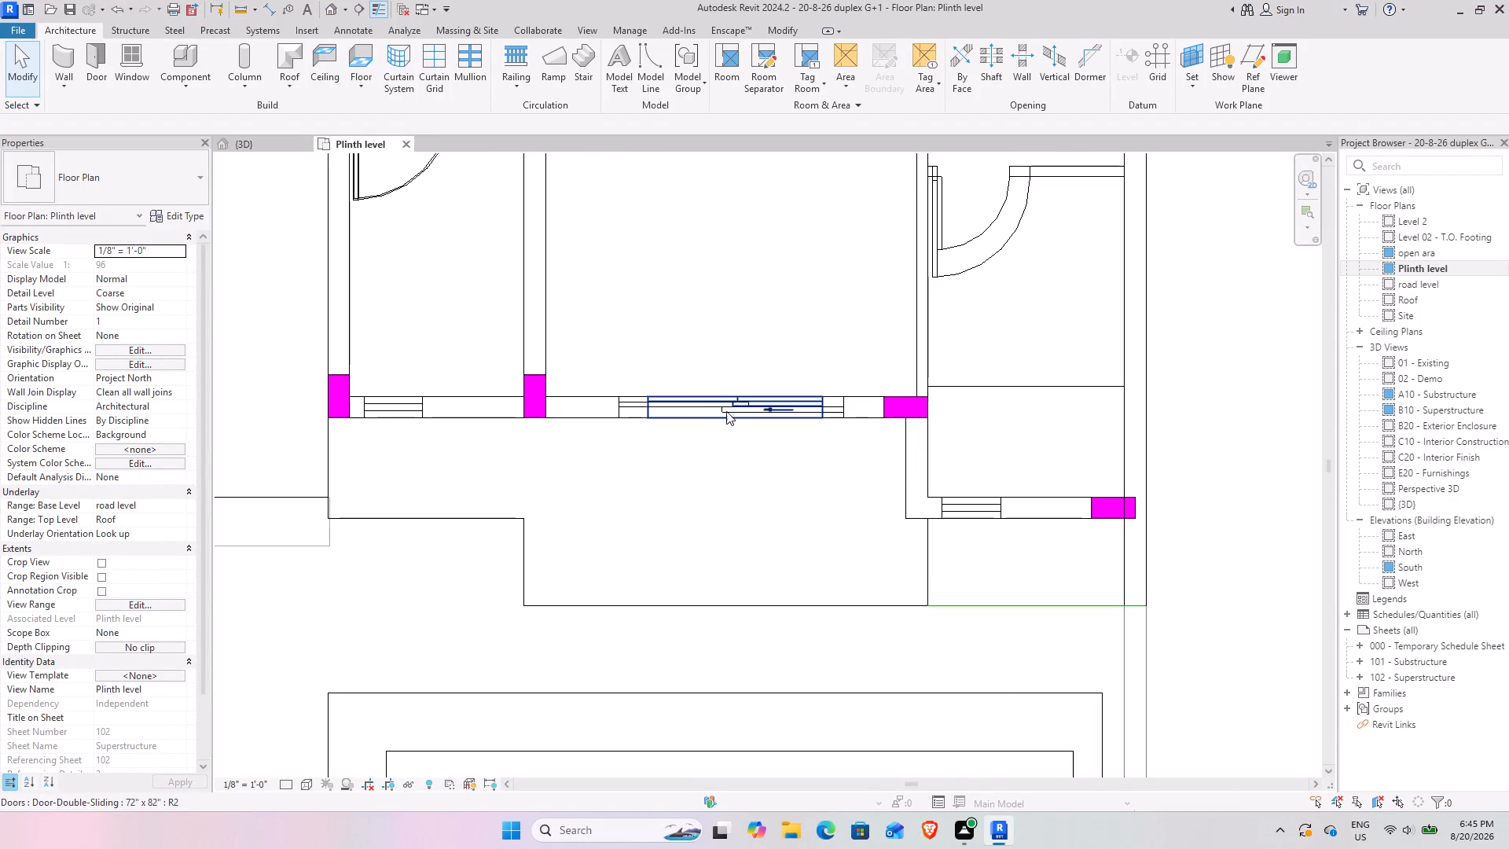
Examine the porch window, entrance door and front elevation in the 3D view.
{"action": "left_click", "coordinate": [251, 144]}
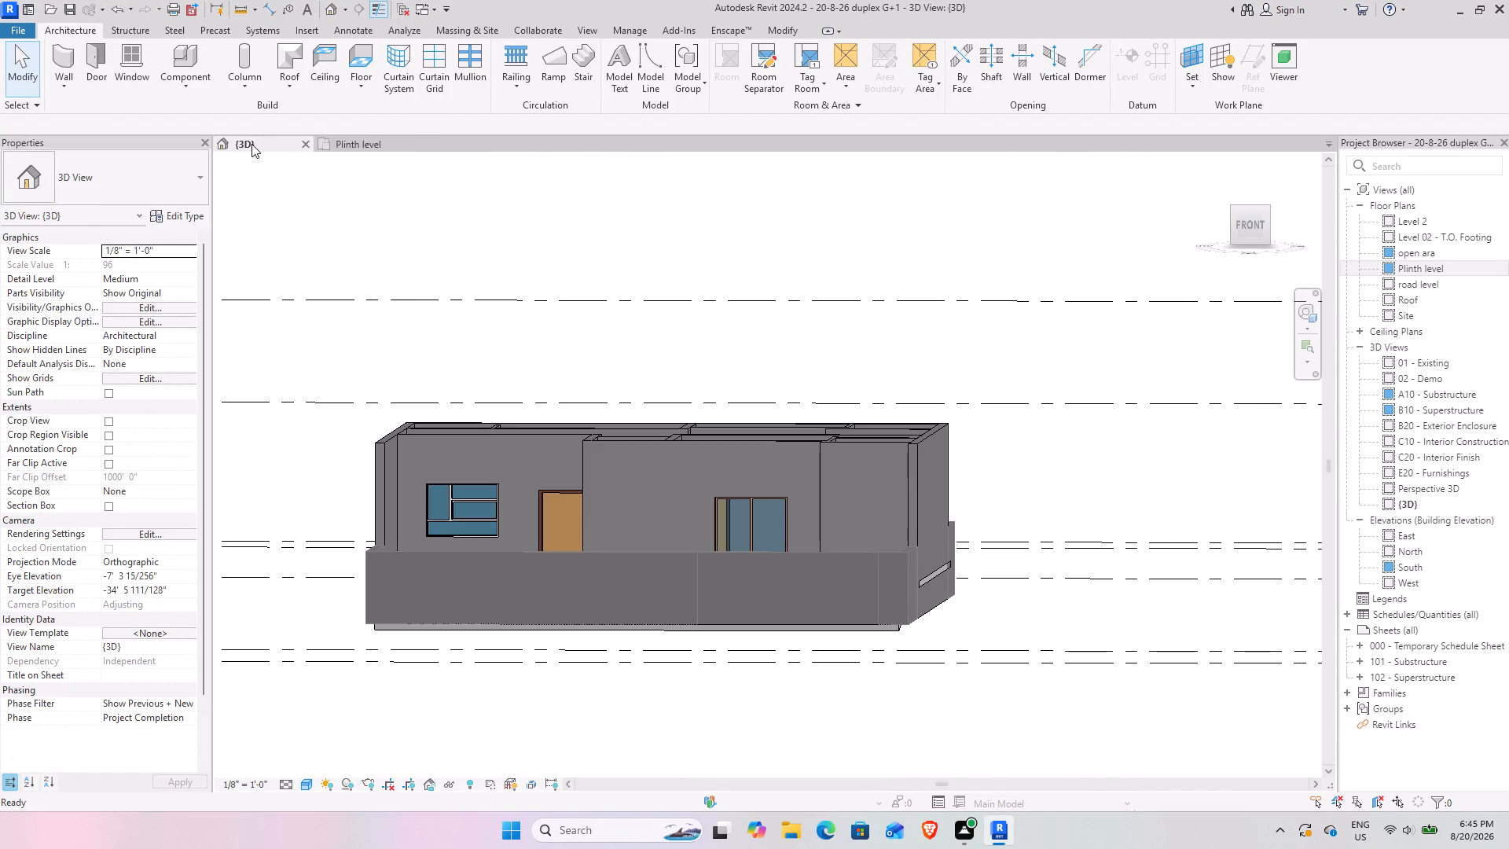
{"action": "scroll", "coordinate": [374, 362], "scroll_direction": "down", "scroll_amount": 2}
{"action": "middle_click_drag", "start_coordinate": [428, 433], "coordinate": [461, 604], "text": "shift"}
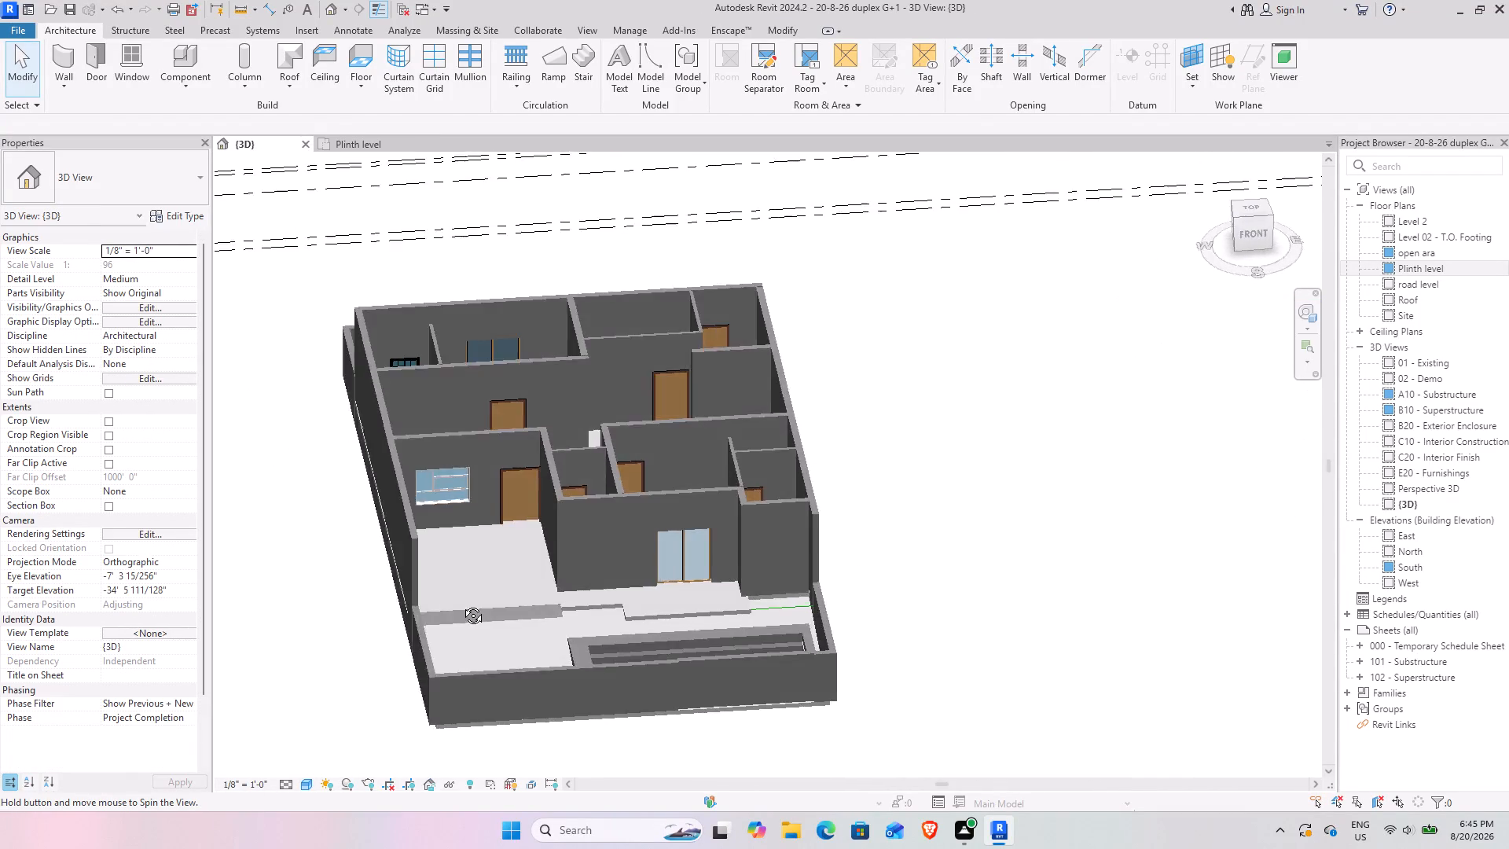
{"action": "middle_click_drag", "start_coordinate": [461, 604], "coordinate": [535, 638], "text": "shift"}
{"action": "scroll", "coordinate": [477, 509], "scroll_direction": "up", "scroll_amount": 3}
{"action": "middle_click_drag", "start_coordinate": [460, 545], "coordinate": [303, 590], "text": "shift"}
{"action": "middle_click_drag", "start_coordinate": [533, 480], "coordinate": [584, 584], "text": "shift"}
{"action": "middle_click_drag", "start_coordinate": [457, 506], "coordinate": [444, 263], "text": "shift"}
{"action": "middle_click_drag", "start_coordinate": [413, 577], "coordinate": [413, 448]}
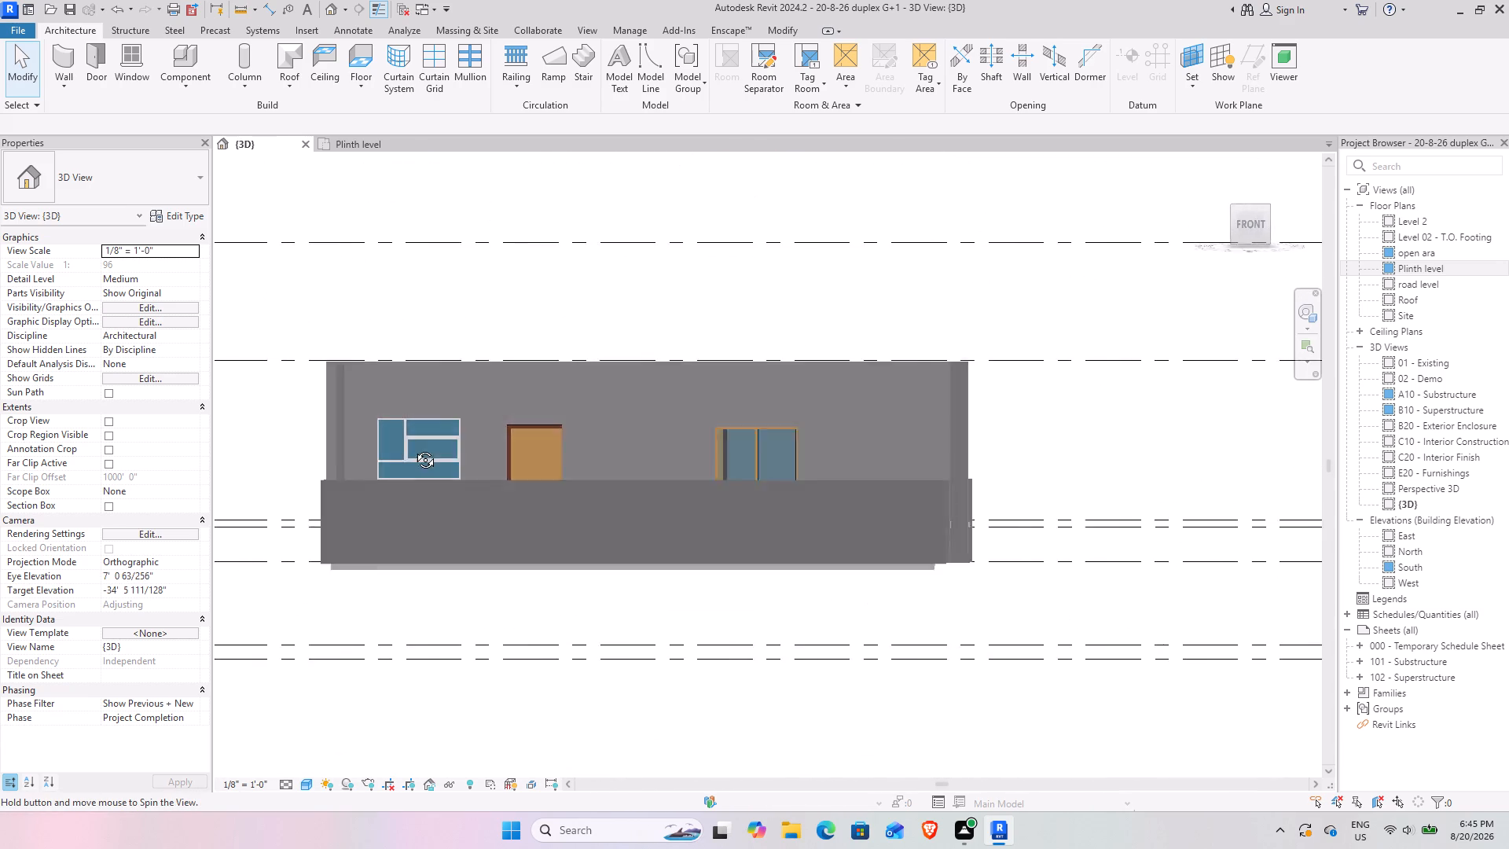
{"action": "middle_click_drag", "start_coordinate": [413, 448], "coordinate": [373, 620]}
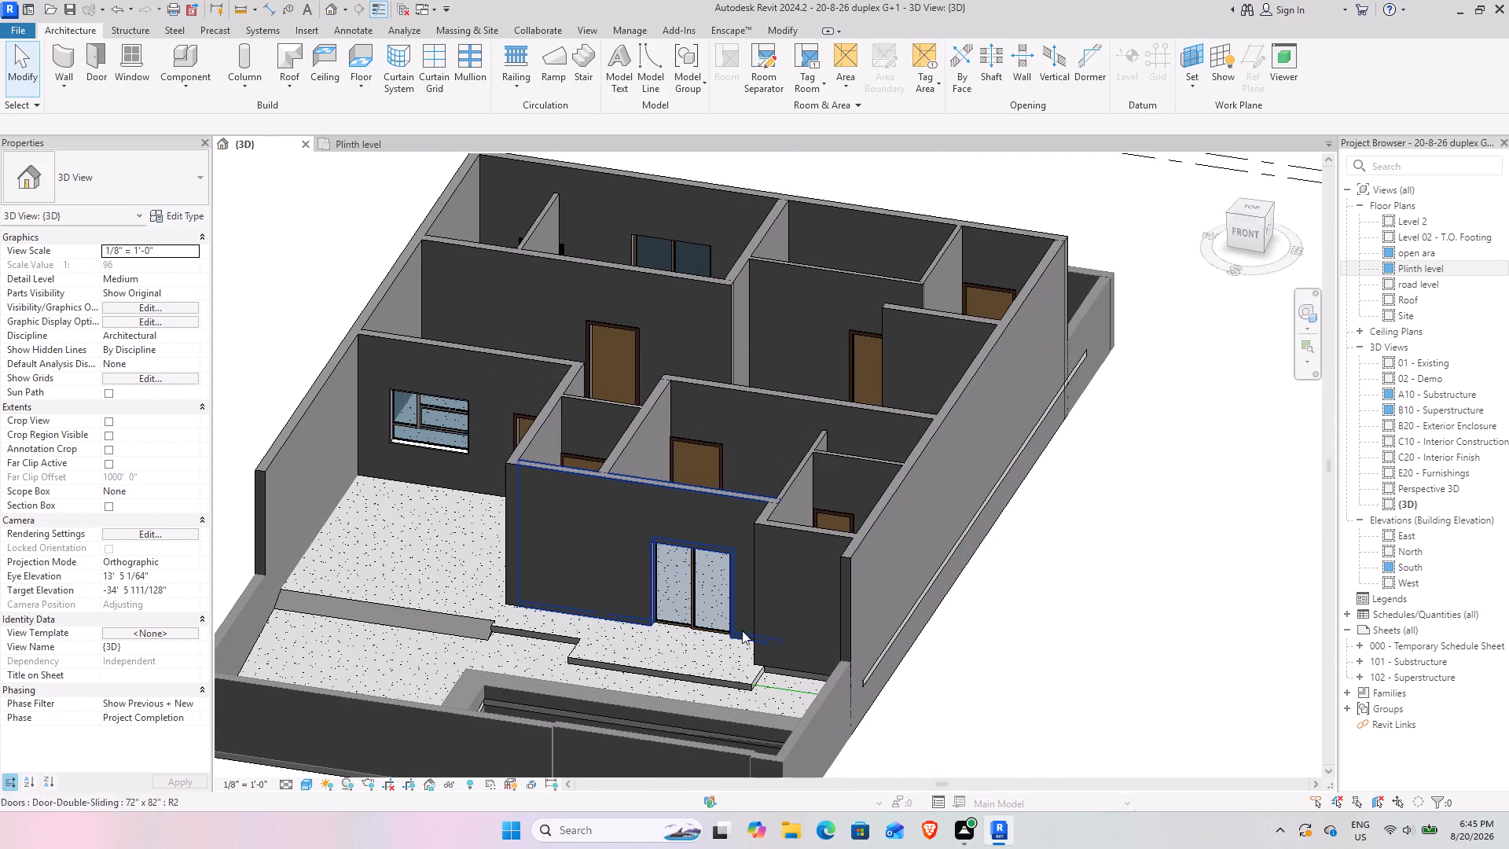
Inspect the front rooms, the double sliding door and the house's side walls from several angles in 3D.
{"action": "scroll", "coordinate": [577, 609], "scroll_direction": "up", "scroll_amount": 3}
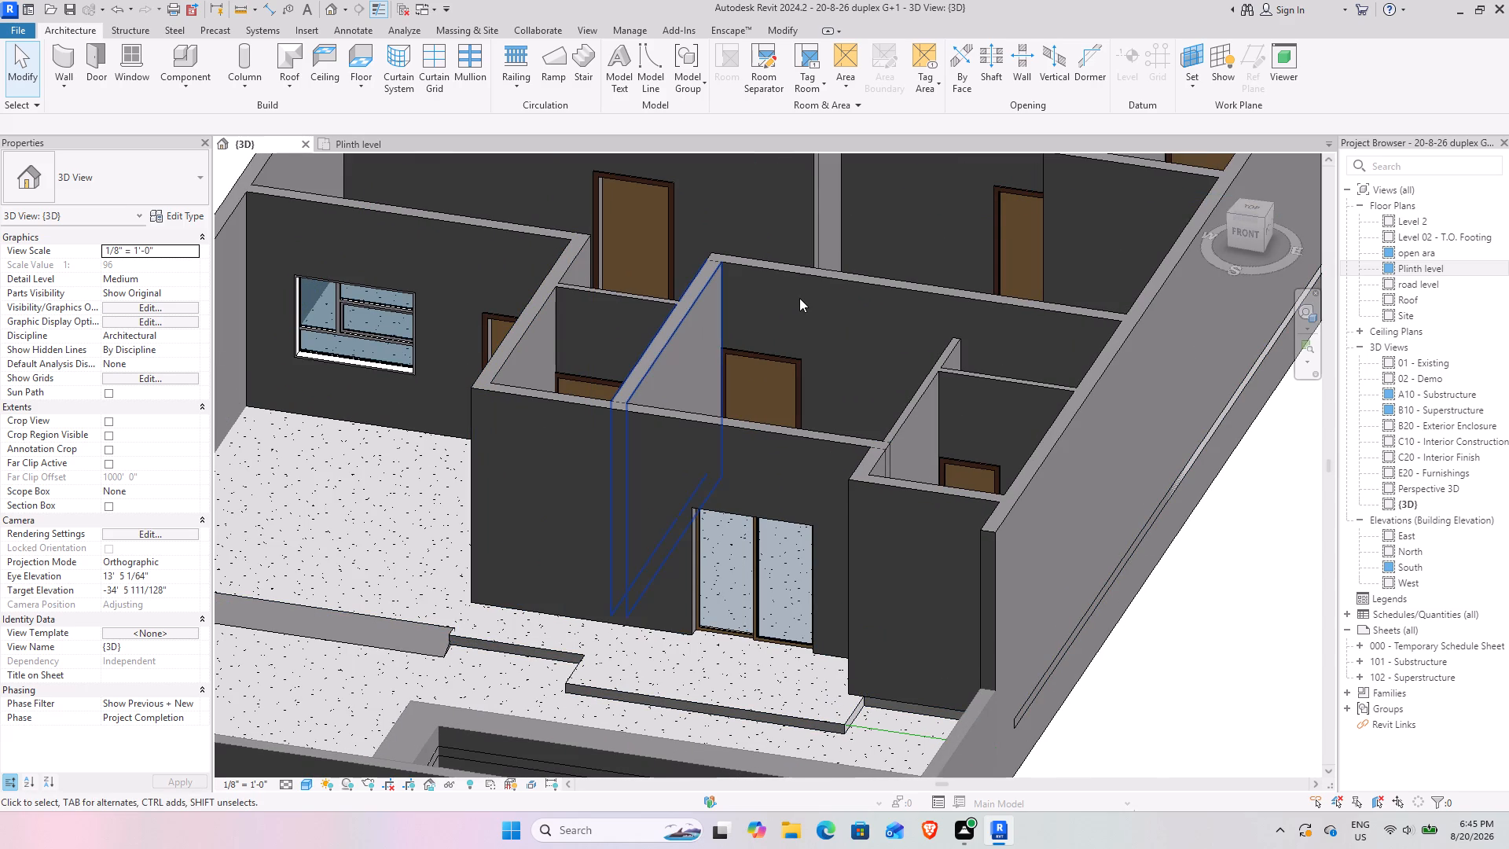
{"action": "scroll", "coordinate": [699, 270], "scroll_direction": "down", "scroll_amount": 3}
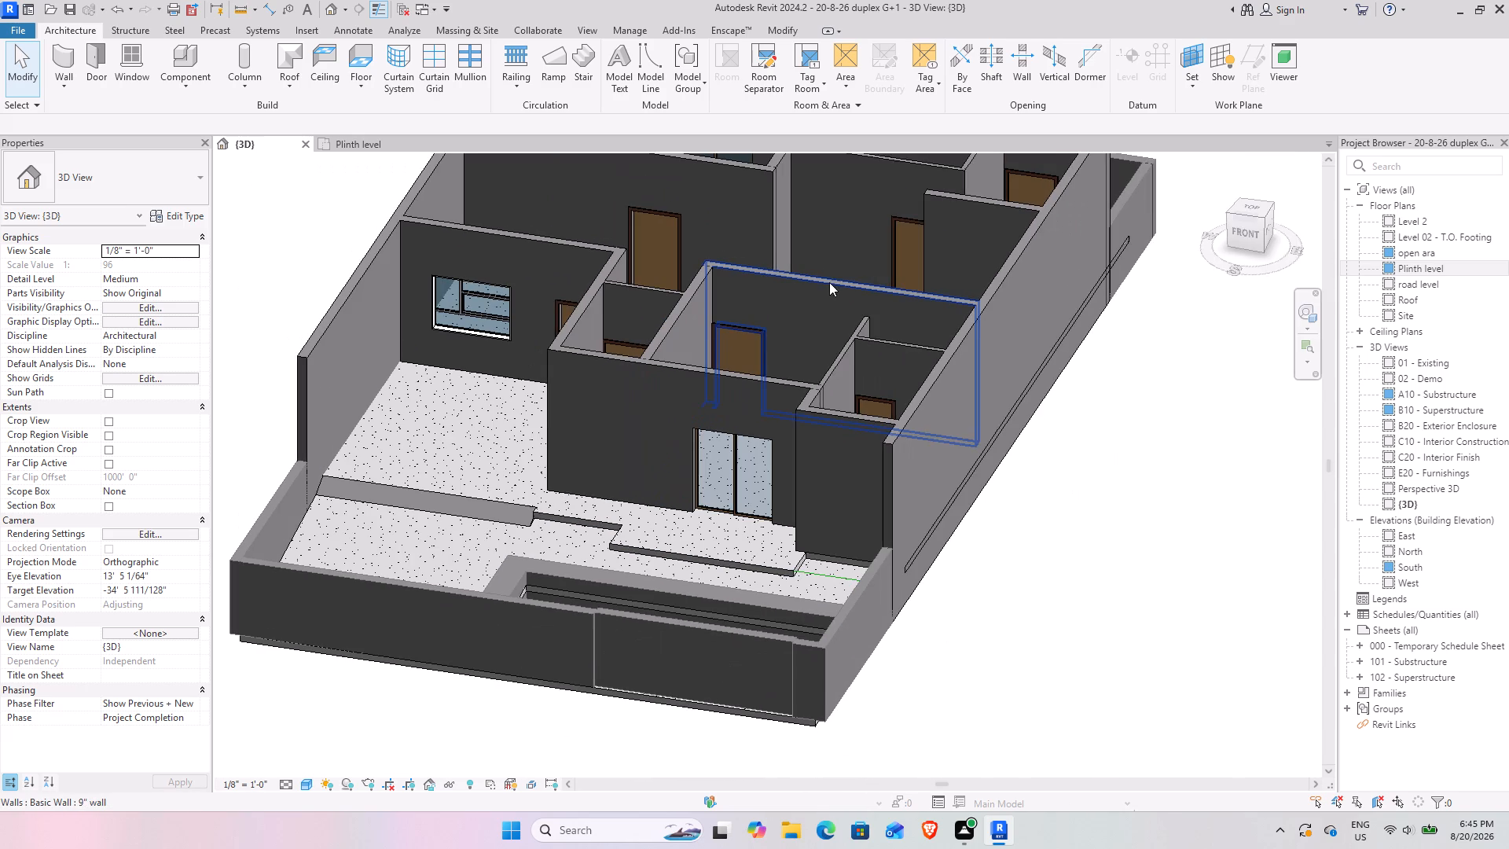
{"action": "scroll", "coordinate": [732, 367], "scroll_direction": "down", "scroll_amount": 2}
{"action": "middle_click_drag", "start_coordinate": [689, 457], "coordinate": [697, 384], "text": "shift"}
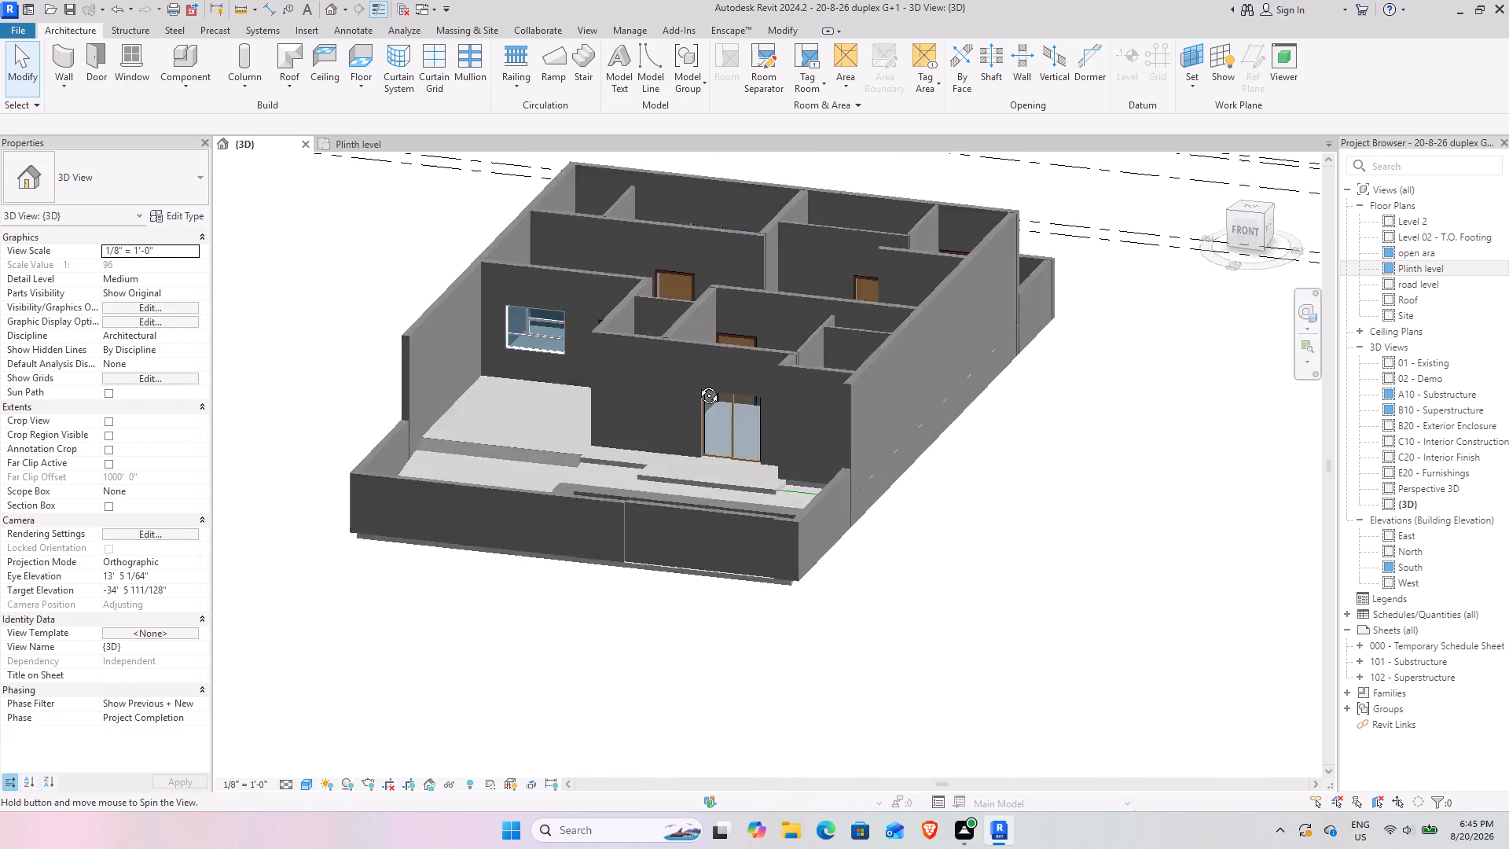
{"action": "middle_click_drag", "start_coordinate": [697, 384], "coordinate": [1093, 458], "text": "shift"}
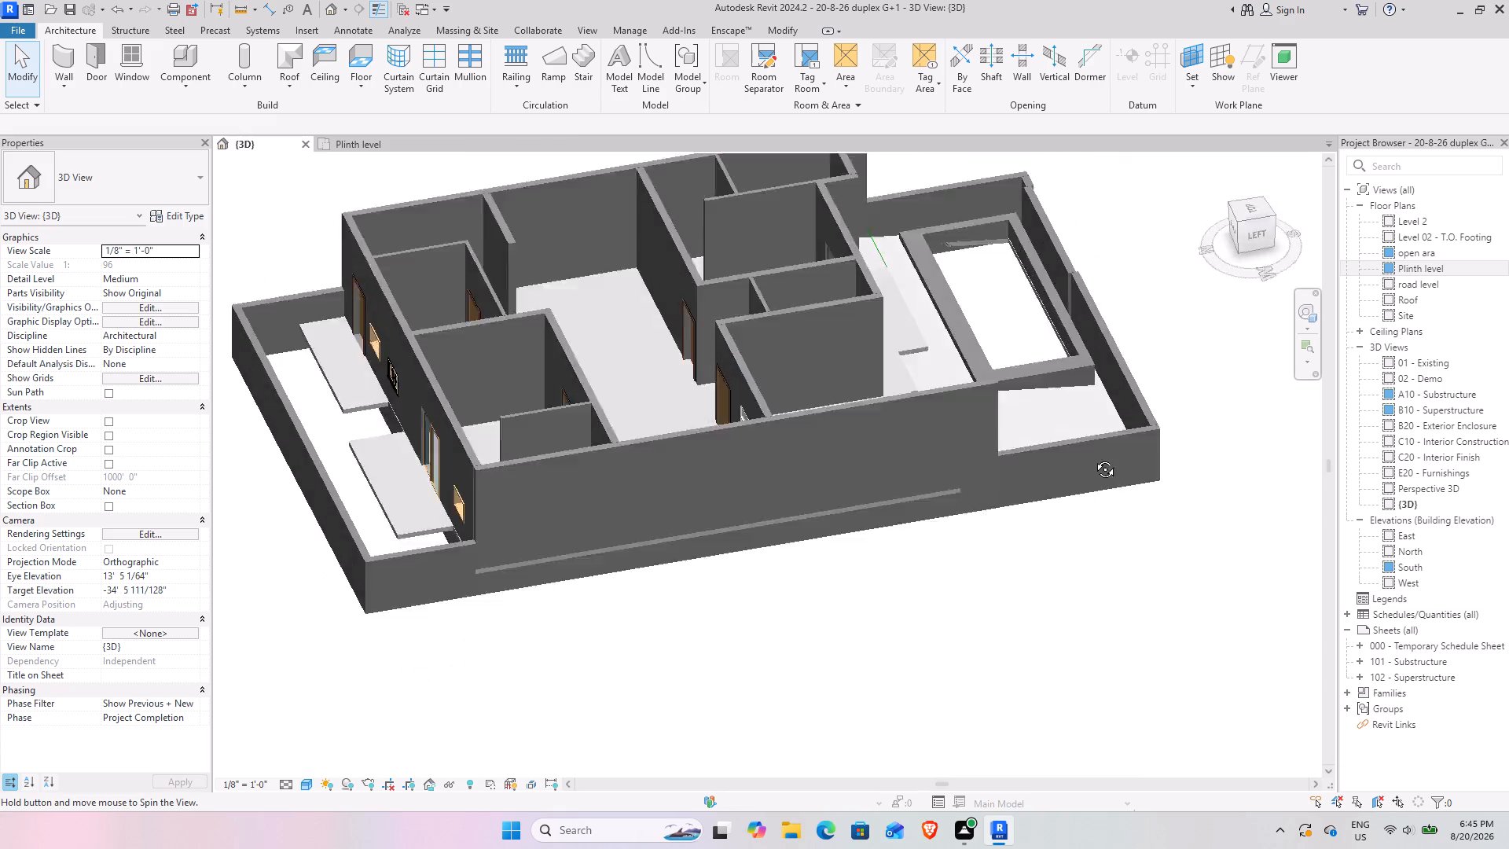
{"action": "middle_click_drag", "start_coordinate": [1093, 458], "coordinate": [795, 493], "text": "shift"}
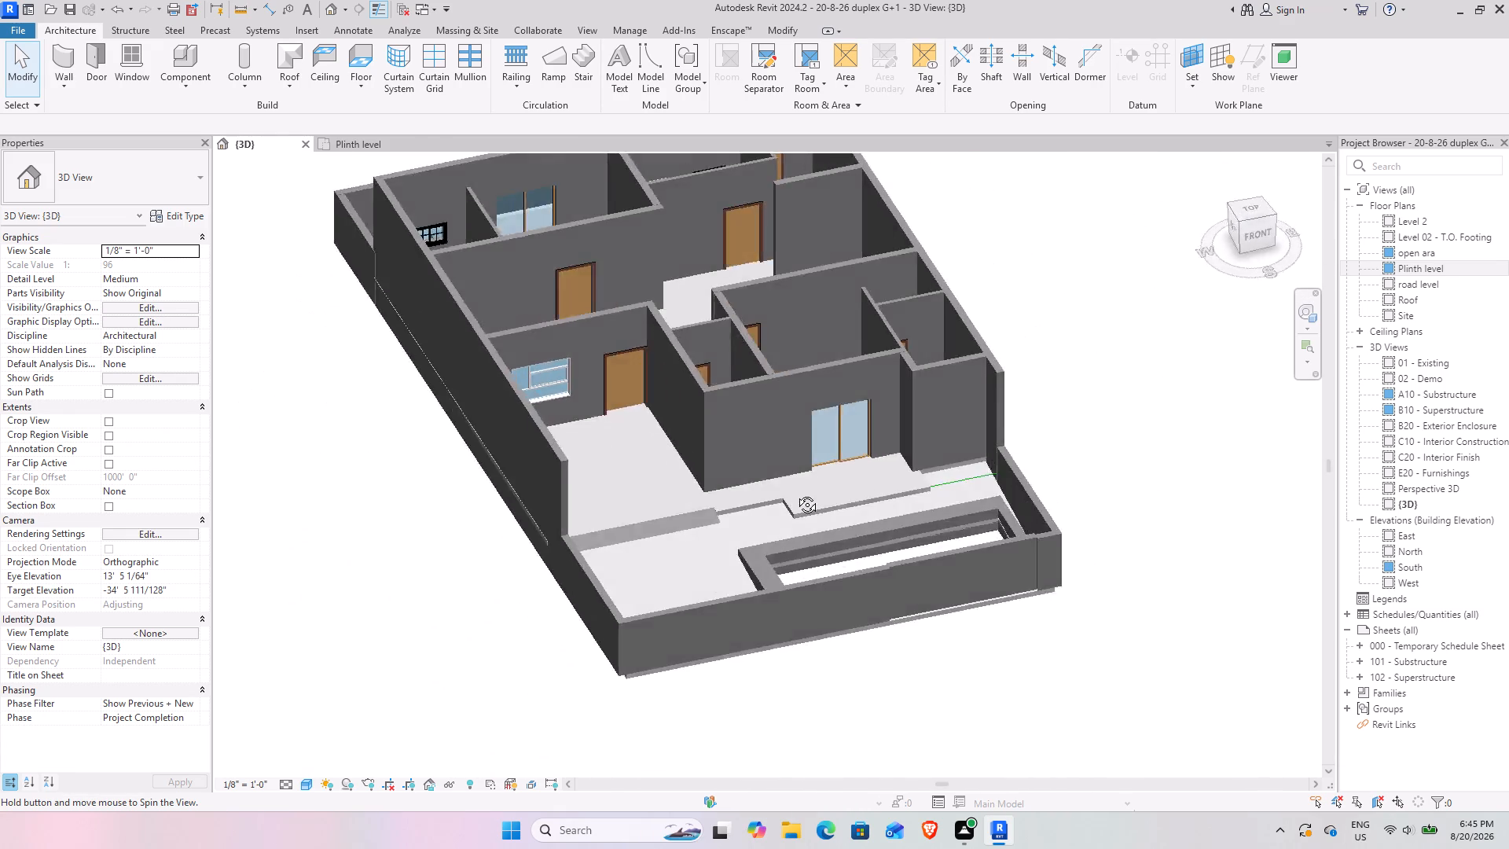
{"action": "middle_click_drag", "start_coordinate": [795, 493], "coordinate": [805, 443], "text": "shift"}
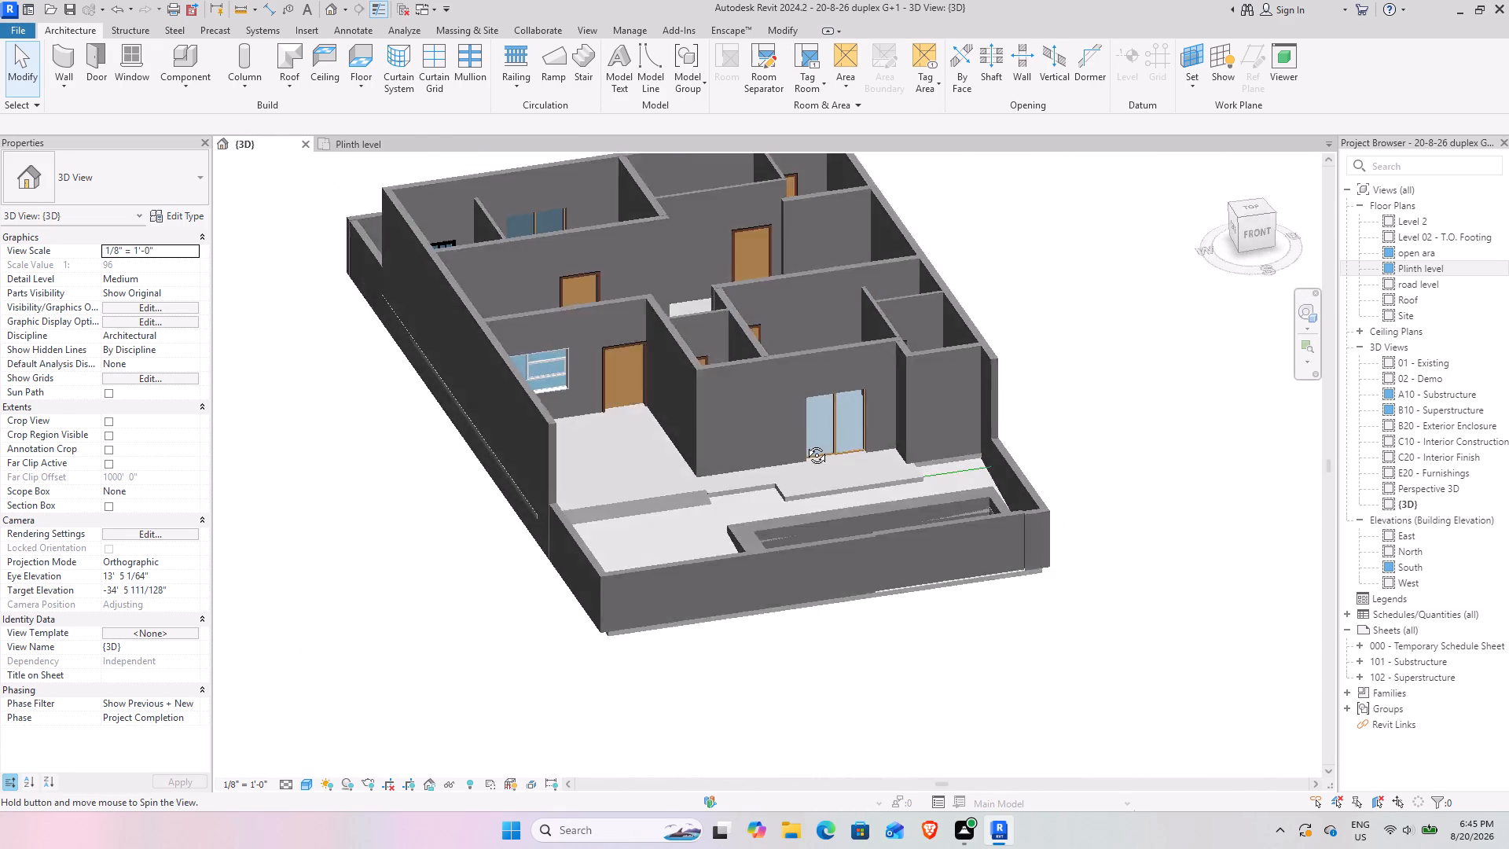
{"action": "middle_click_drag", "start_coordinate": [805, 443], "coordinate": [589, 584], "text": "shift"}
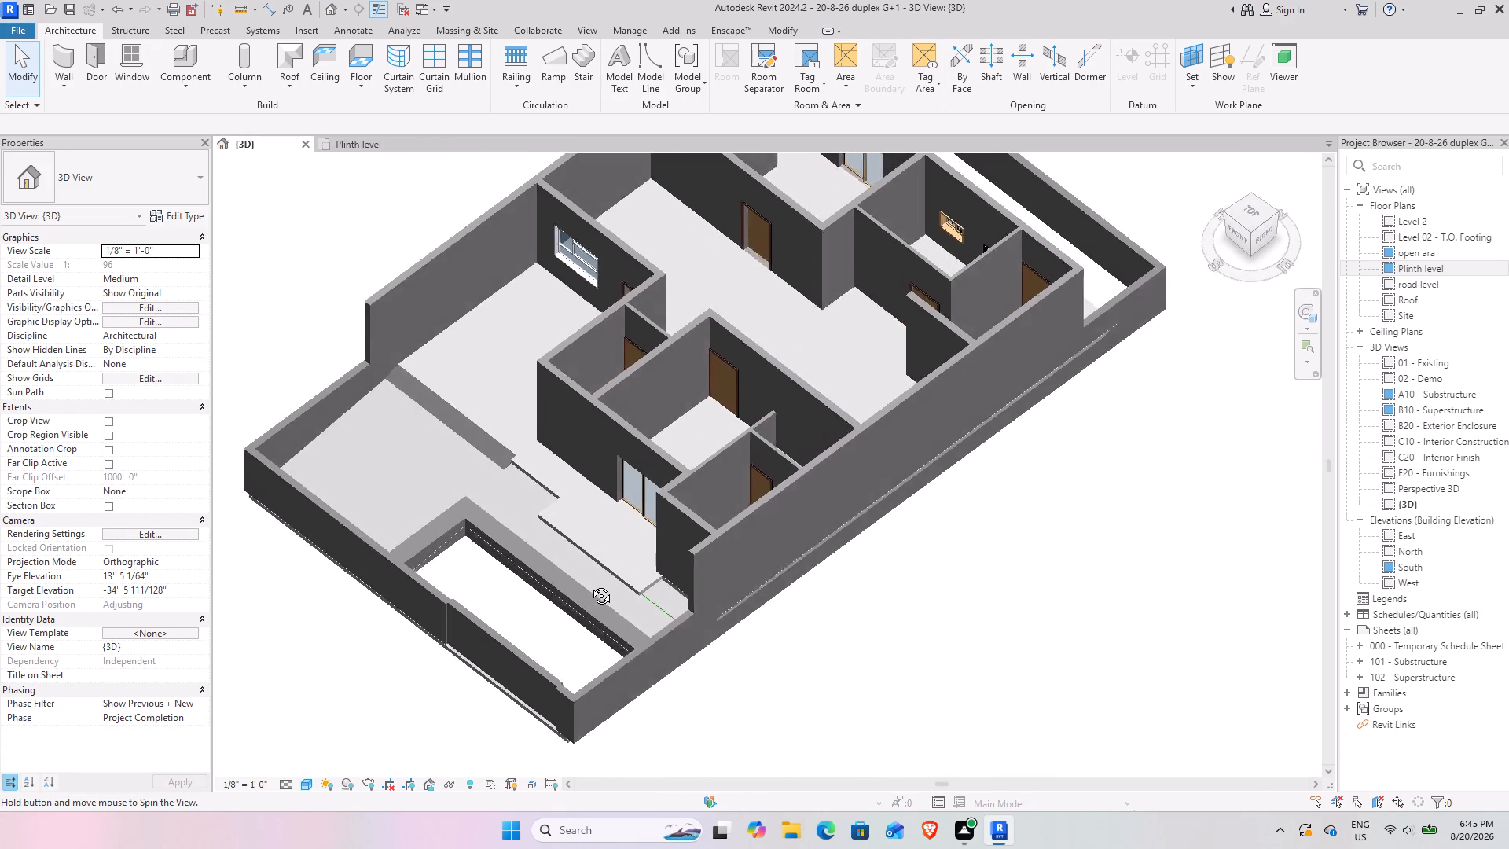
{"action": "middle_click_drag", "start_coordinate": [589, 584], "coordinate": [582, 583], "text": "shift"}
Examine the stepped edge of the concrete floor slab and the front compound wall near the porch in 3D.
{"action": "scroll", "coordinate": [530, 511], "scroll_direction": "up", "scroll_amount": 7}
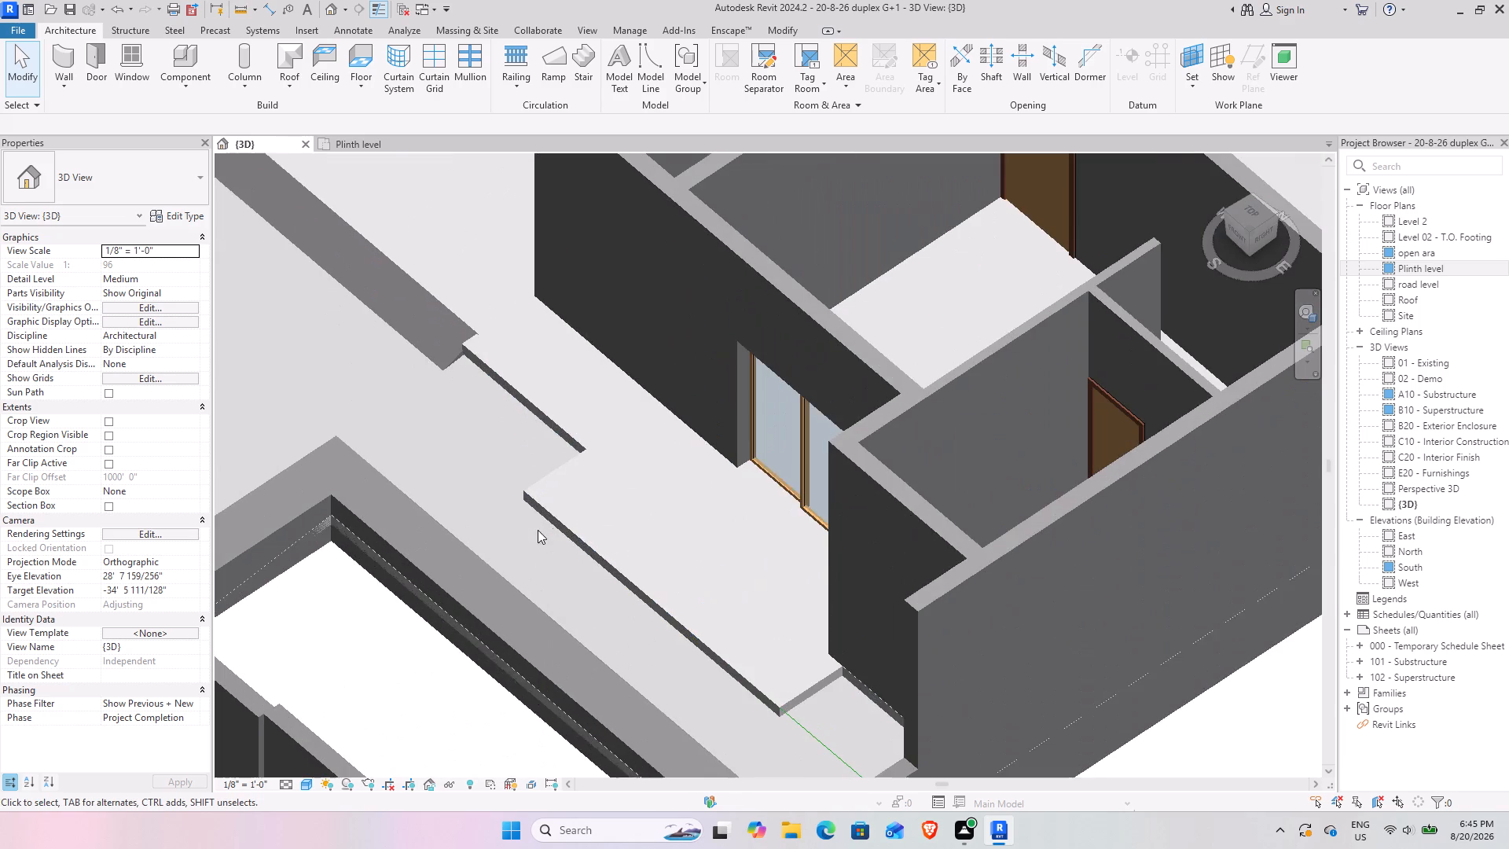
{"action": "middle_click_drag", "start_coordinate": [553, 564], "coordinate": [679, 347], "text": "shift"}
{"action": "scroll", "coordinate": [578, 485], "scroll_direction": "up", "scroll_amount": 1, "text": "shift"}
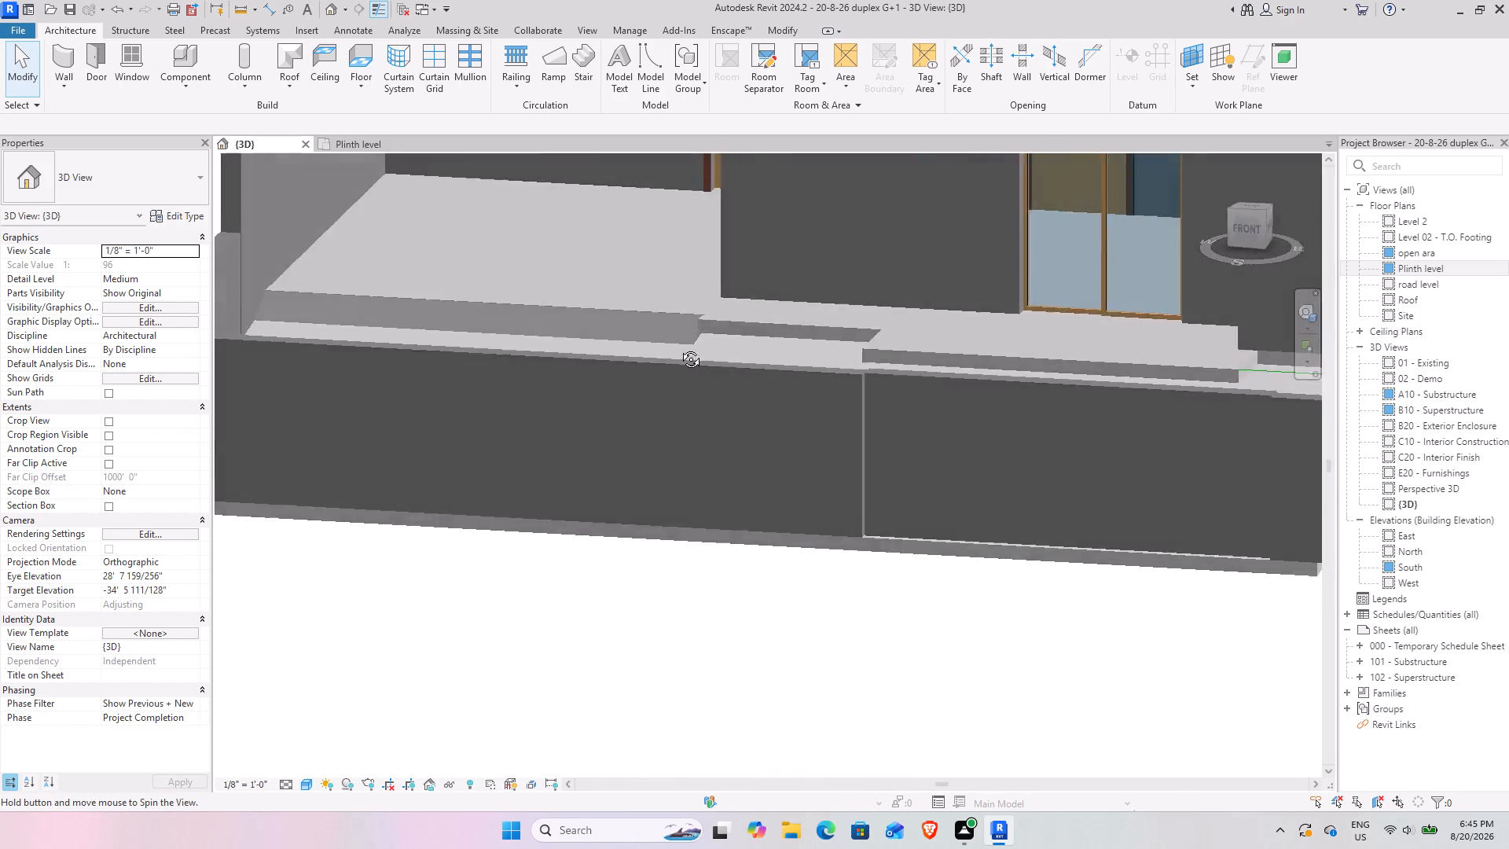
{"action": "middle_click_drag", "start_coordinate": [679, 347], "coordinate": [816, 348], "text": "shift"}
{"action": "middle_click_drag", "start_coordinate": [832, 359], "coordinate": [432, 428]}
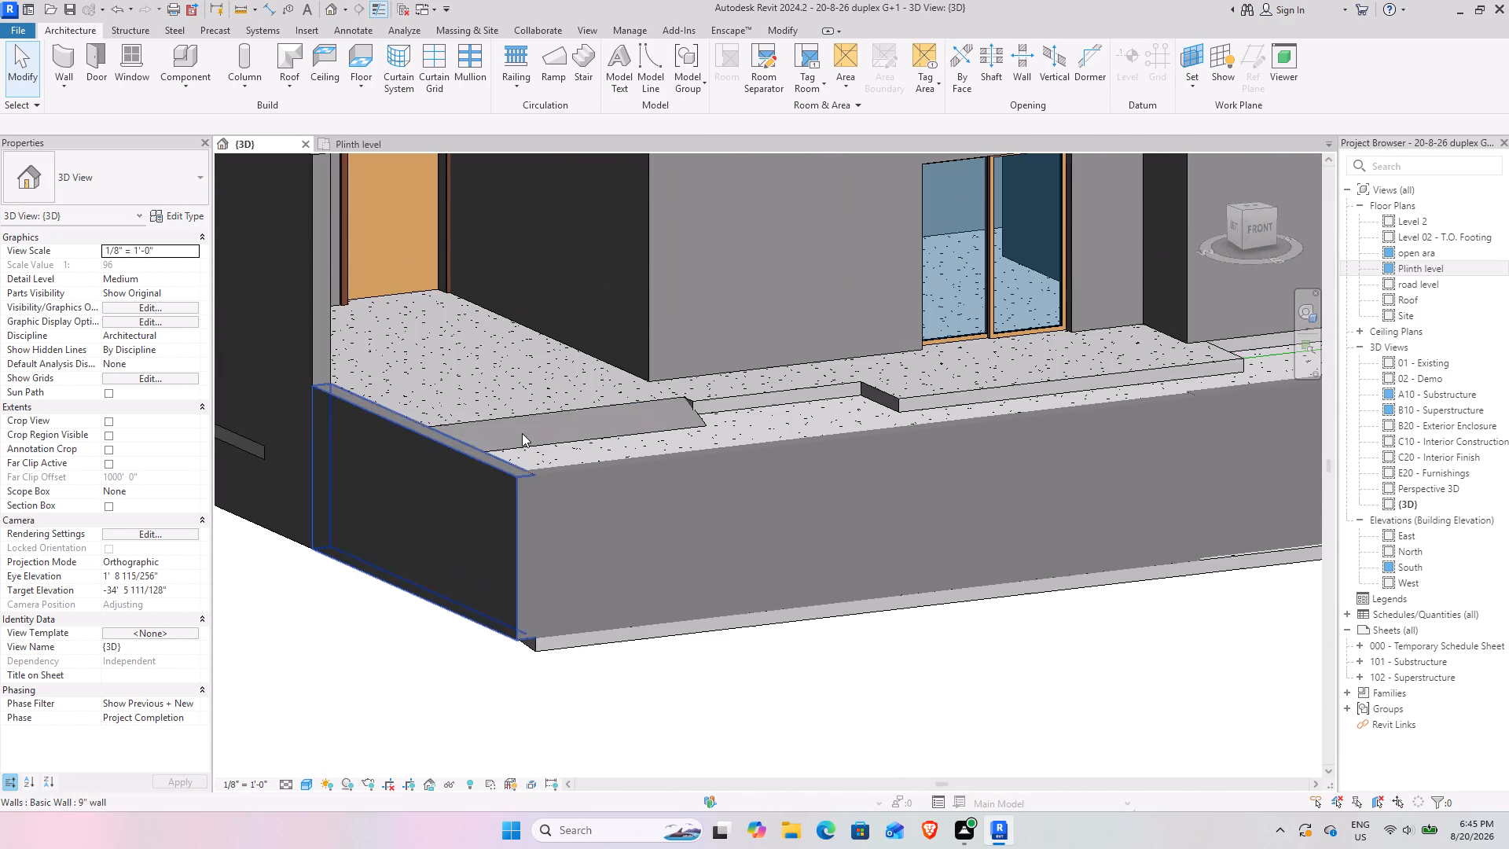
{"action": "scroll", "coordinate": [775, 408], "scroll_direction": "up", "scroll_amount": 3}
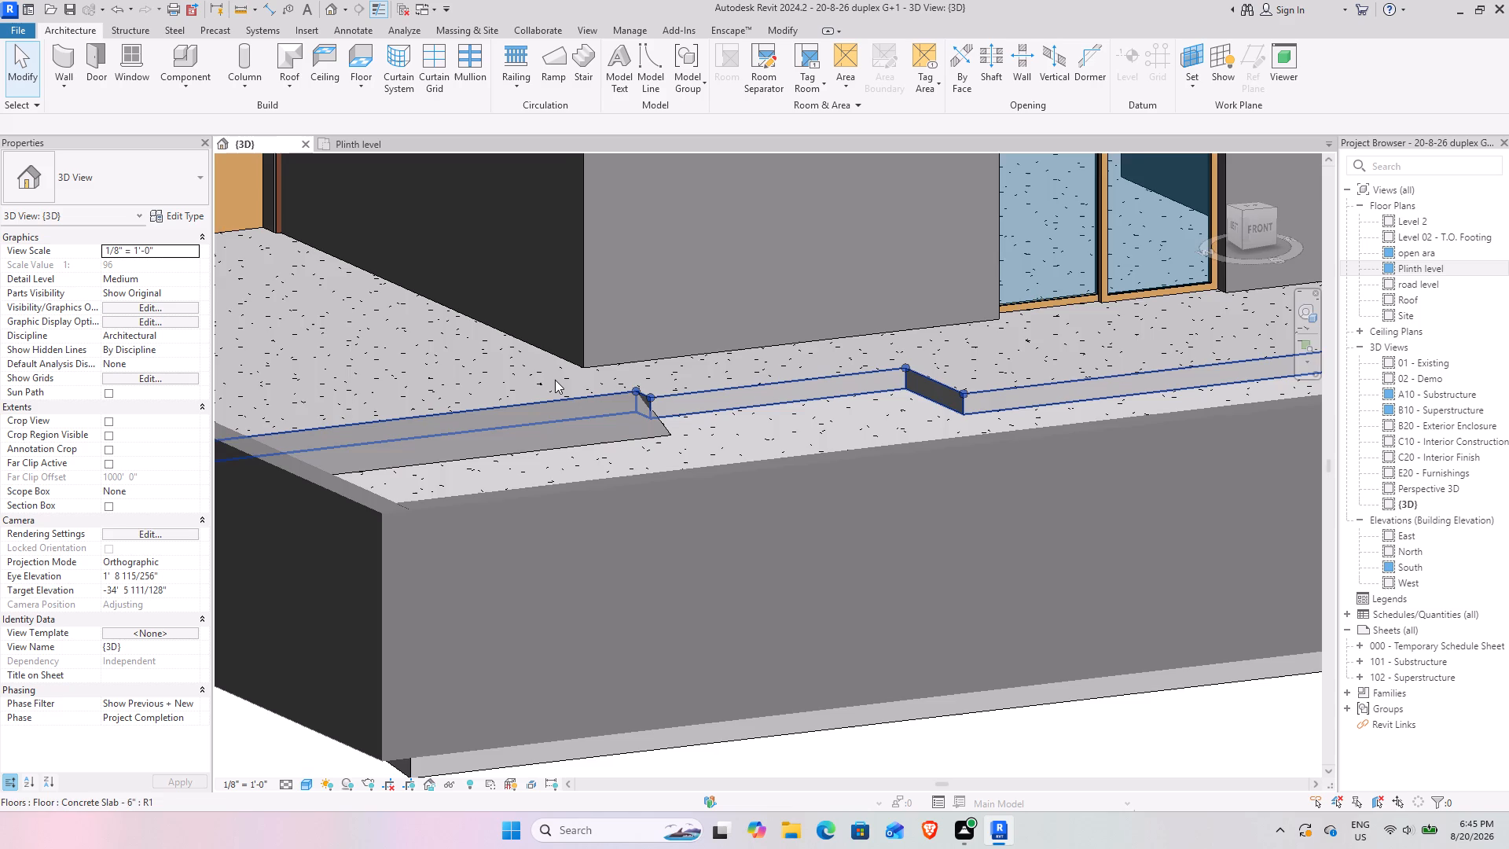
{"action": "scroll", "coordinate": [555, 381], "scroll_direction": "down", "scroll_amount": 4}
{"action": "scroll", "coordinate": [692, 535], "scroll_direction": "down", "scroll_amount": 2}
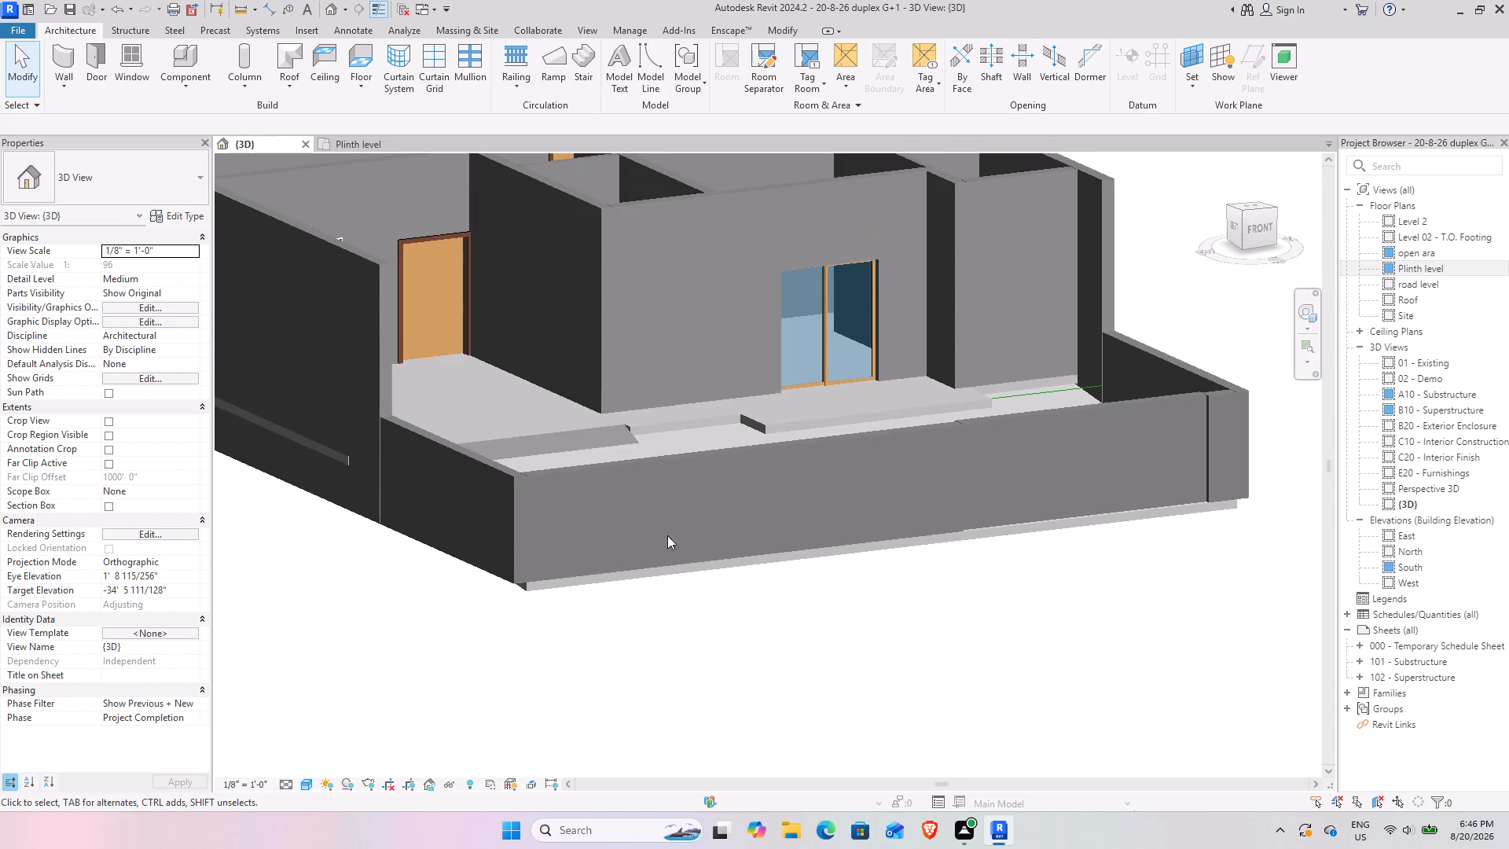
{"action": "scroll", "coordinate": [772, 474], "scroll_direction": "down", "scroll_amount": 2}
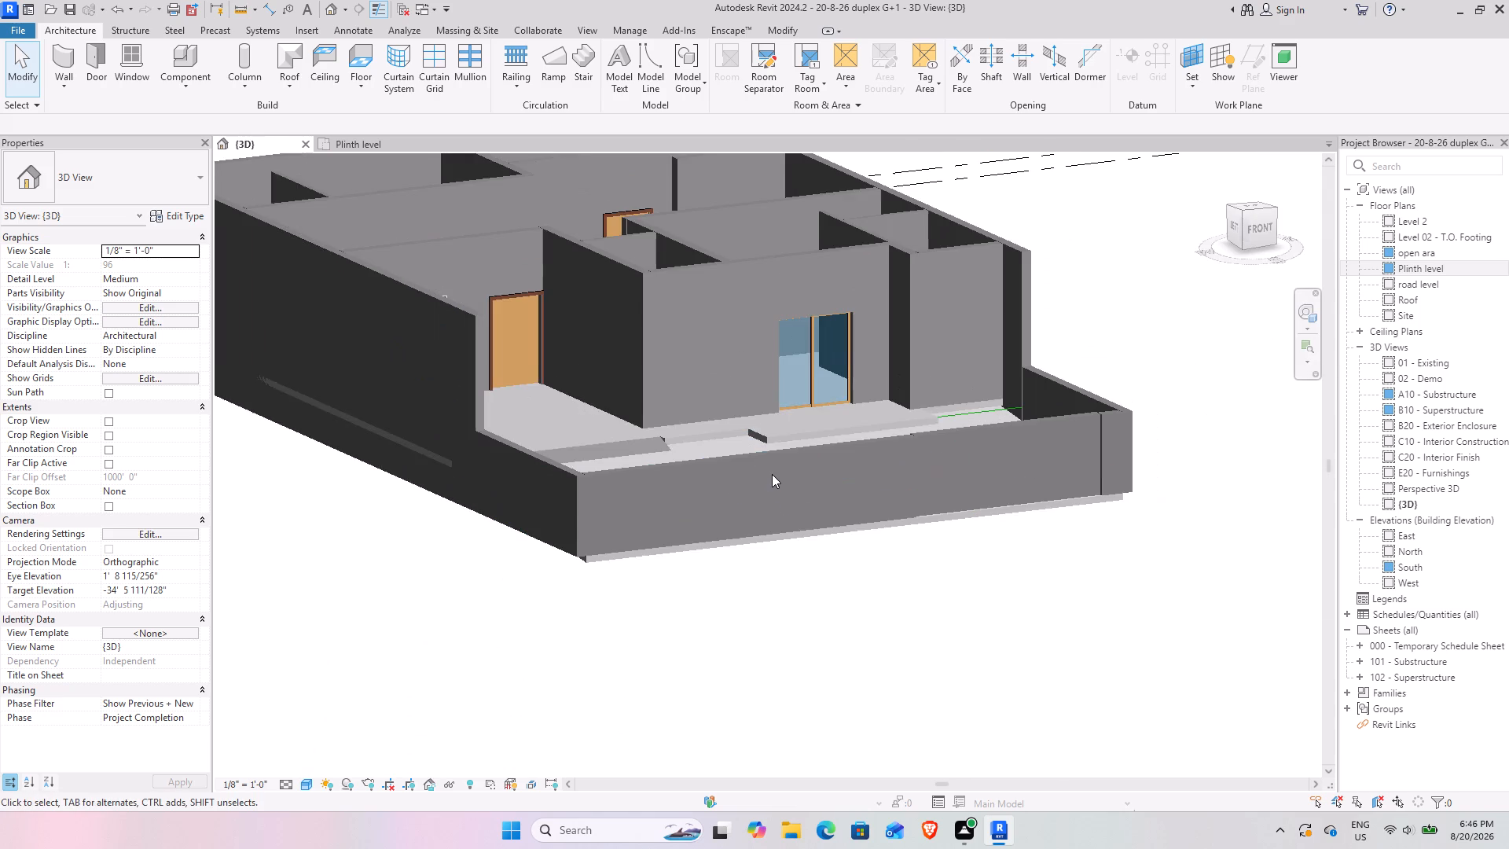
{"action": "key", "text": "z"}
{"action": "middle_click", "coordinate": [772, 474]}
{"action": "middle_click_drag", "start_coordinate": [757, 476], "coordinate": [689, 534], "text": "shift"}
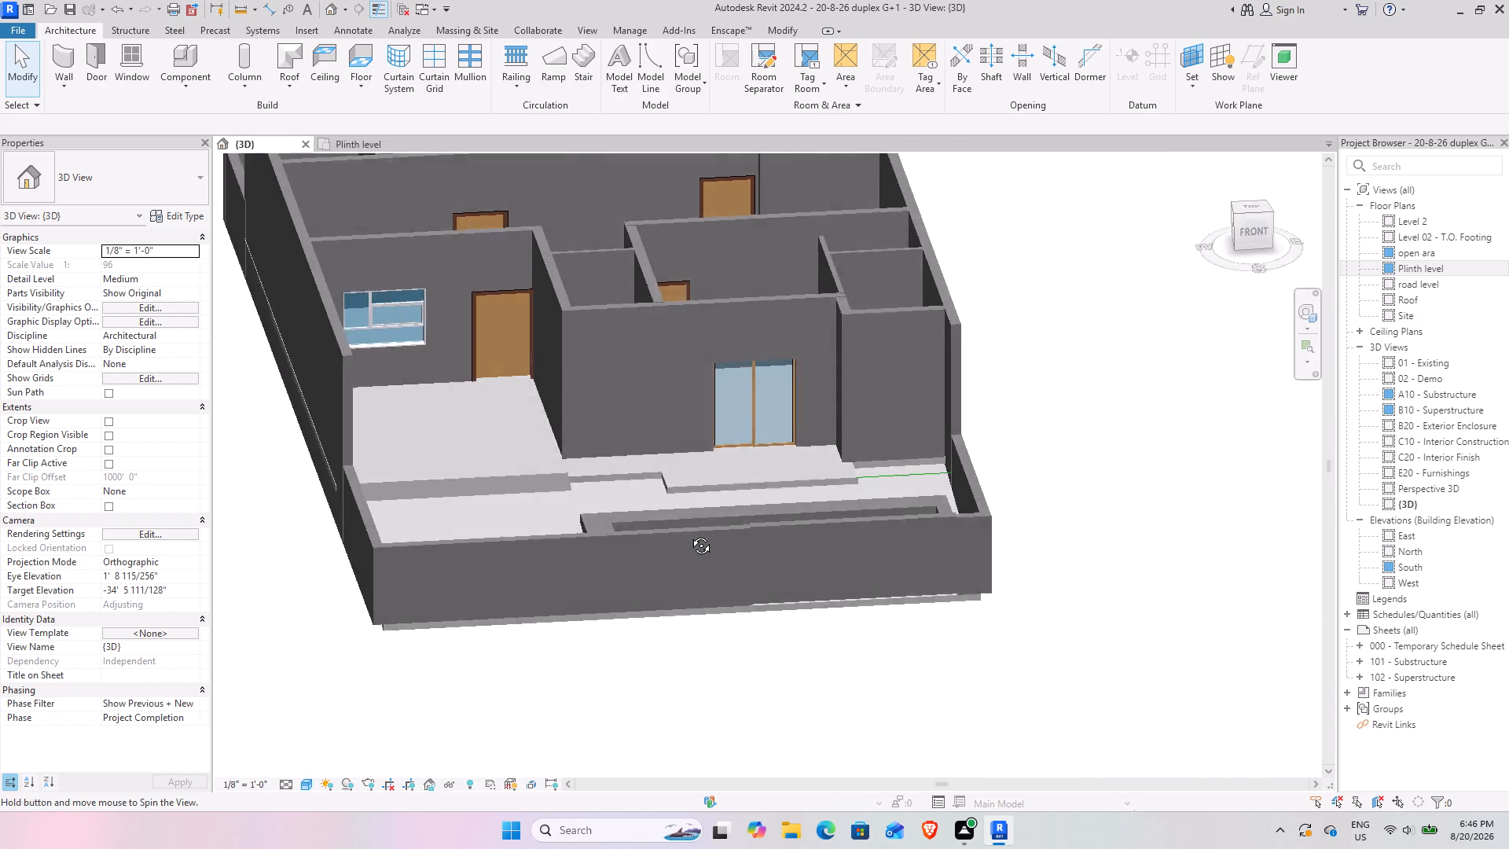
Inspect the front porch, double sliding door and both side walls of the house in 3D.
{"action": "middle_click_drag", "start_coordinate": [689, 534], "coordinate": [677, 566], "text": "shift"}
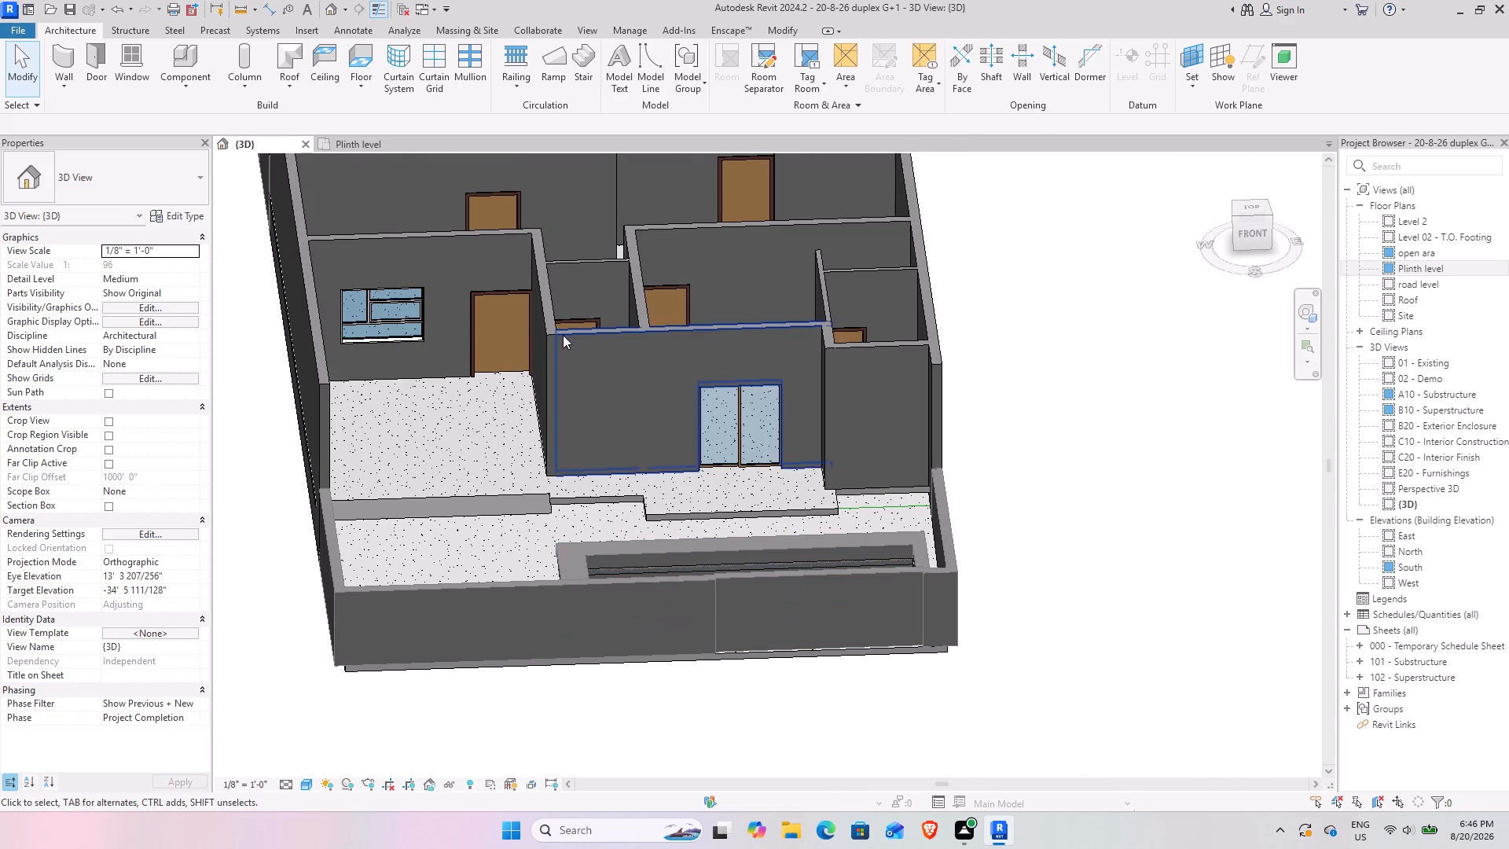
{"action": "scroll", "coordinate": [560, 336], "scroll_direction": "down", "scroll_amount": 2}
{"action": "middle_click_drag", "start_coordinate": [516, 351], "coordinate": [529, 548]}
{"action": "middle_click_drag", "start_coordinate": [511, 519], "coordinate": [652, 445], "text": "shift"}
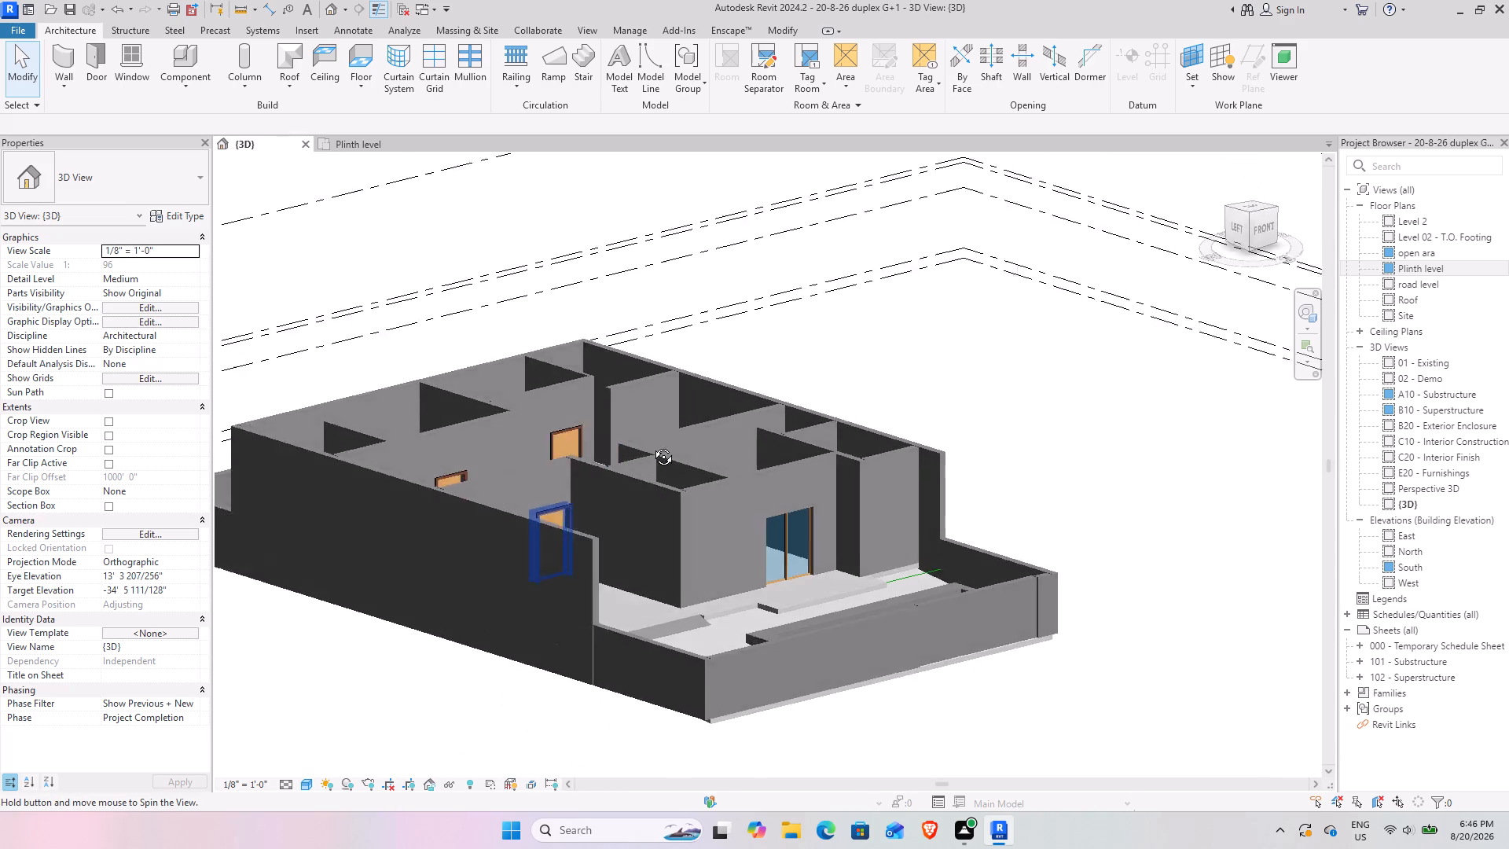
{"action": "middle_click_drag", "start_coordinate": [652, 445], "coordinate": [329, 509], "text": "shift"}
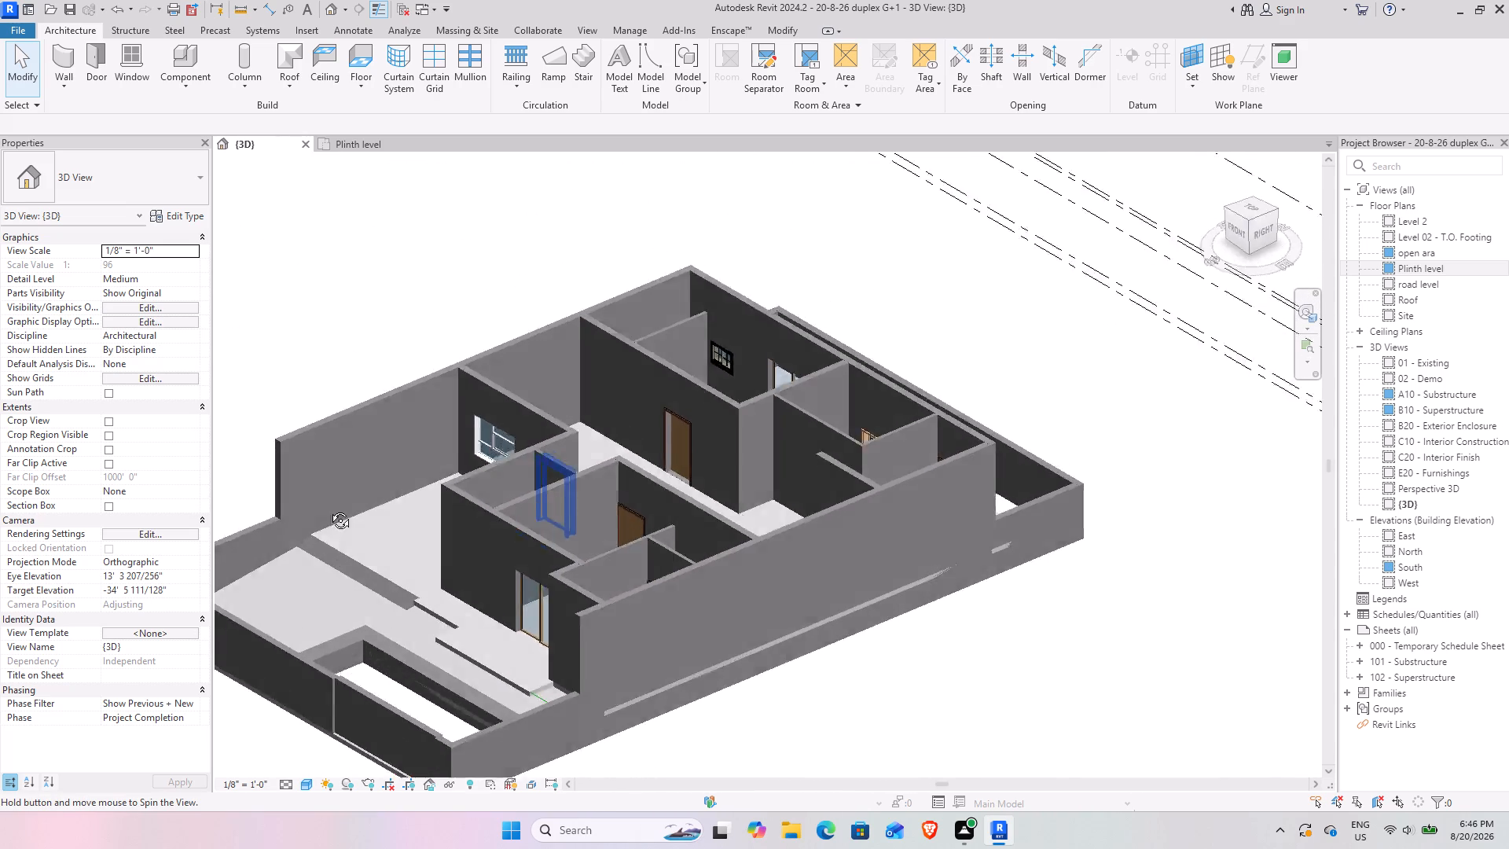
{"action": "middle_click_drag", "start_coordinate": [329, 509], "coordinate": [423, 355], "text": "shift"}
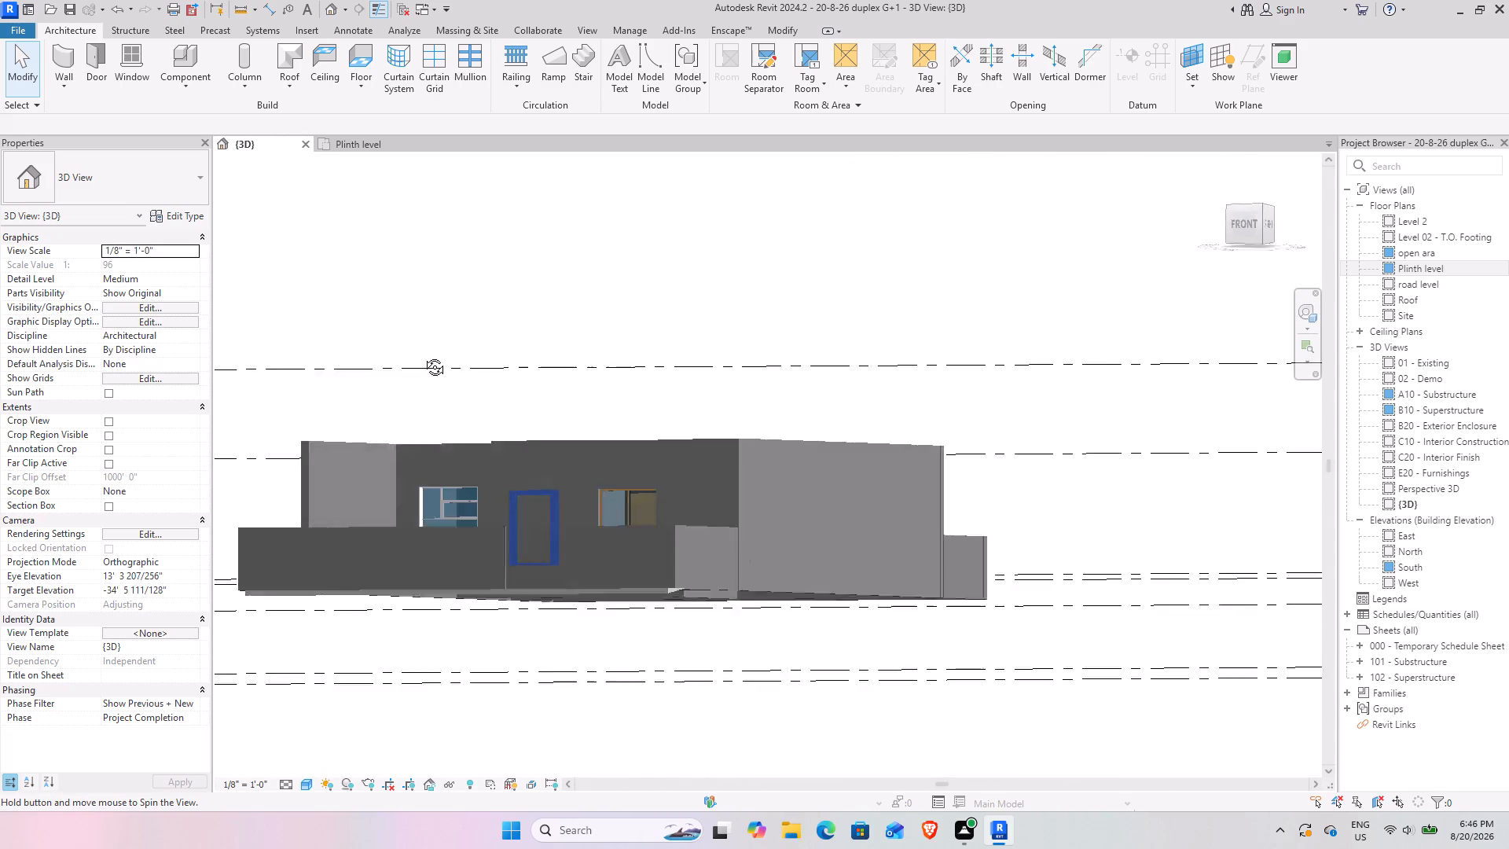
{"action": "middle_click_drag", "start_coordinate": [423, 355], "coordinate": [505, 503], "text": "shift"}
{"action": "scroll", "coordinate": [710, 623], "scroll_direction": "up", "scroll_amount": 4}
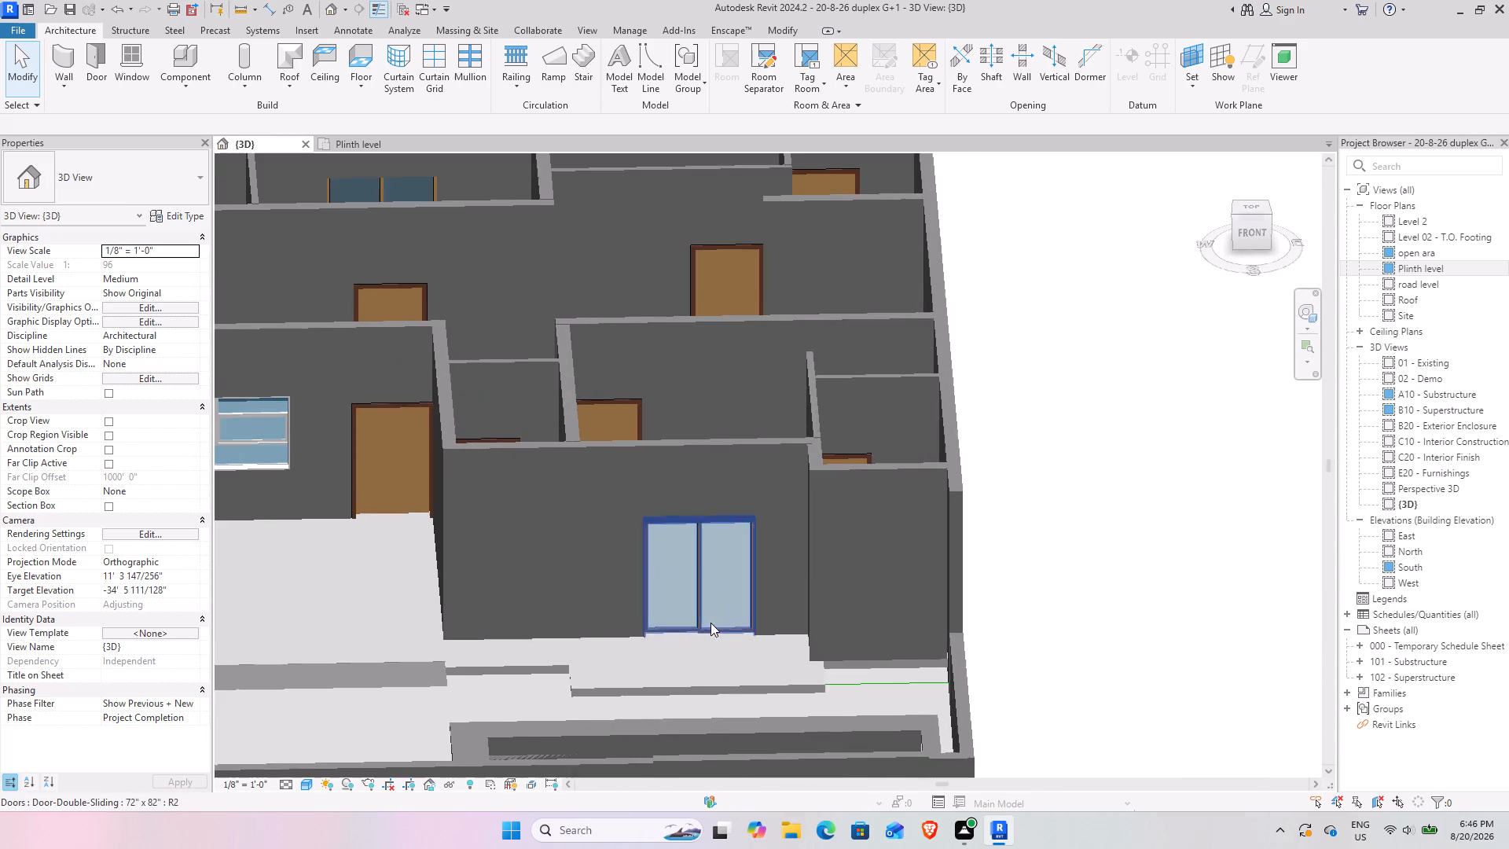
{"action": "scroll", "coordinate": [660, 603], "scroll_direction": "down", "scroll_amount": 4}
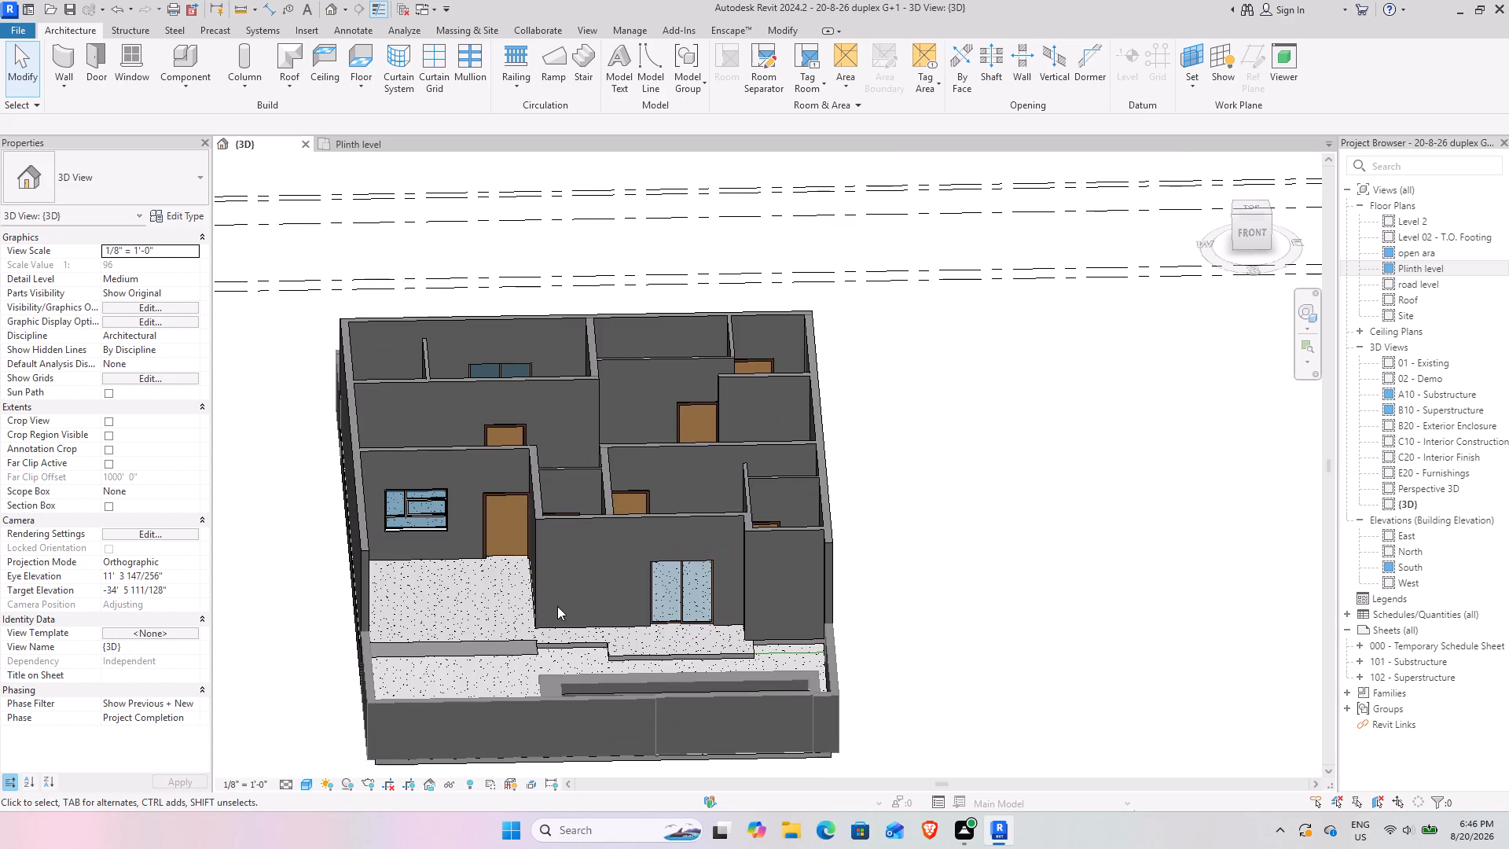
Examine the room layout, interior doors and rear windows of the house from above in 3D.
{"action": "middle_click_drag", "start_coordinate": [553, 605], "coordinate": [536, 796], "text": "shift"}
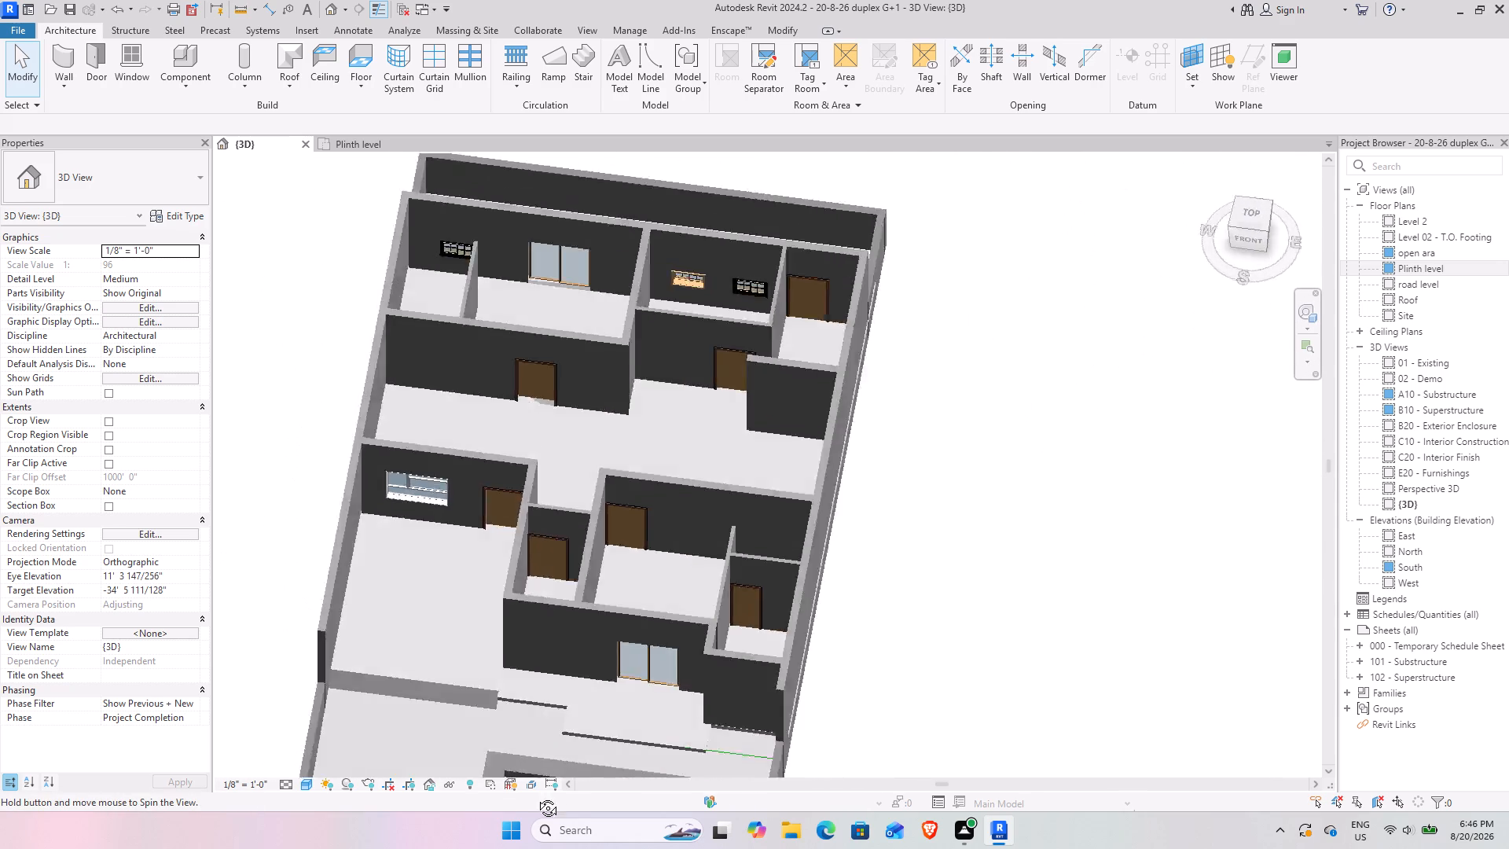
{"action": "middle_click_drag", "start_coordinate": [536, 796], "coordinate": [638, 796], "text": "shift"}
{"action": "scroll", "coordinate": [692, 548], "scroll_direction": "up", "scroll_amount": 5}
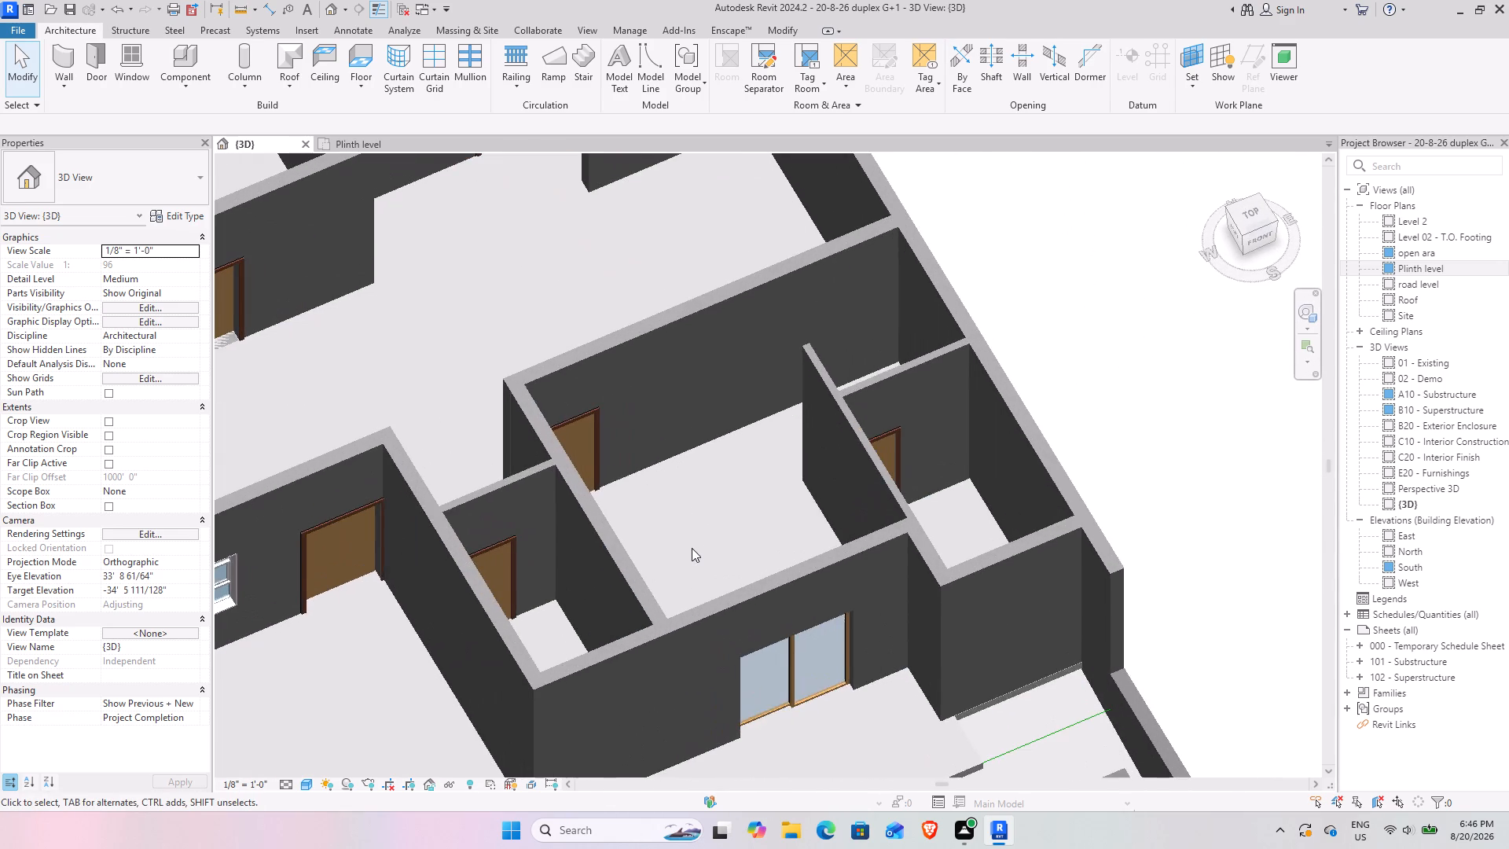
{"action": "scroll", "coordinate": [692, 548], "scroll_direction": "up", "scroll_amount": 2}
{"action": "scroll", "coordinate": [692, 548], "scroll_direction": "down", "scroll_amount": 12}
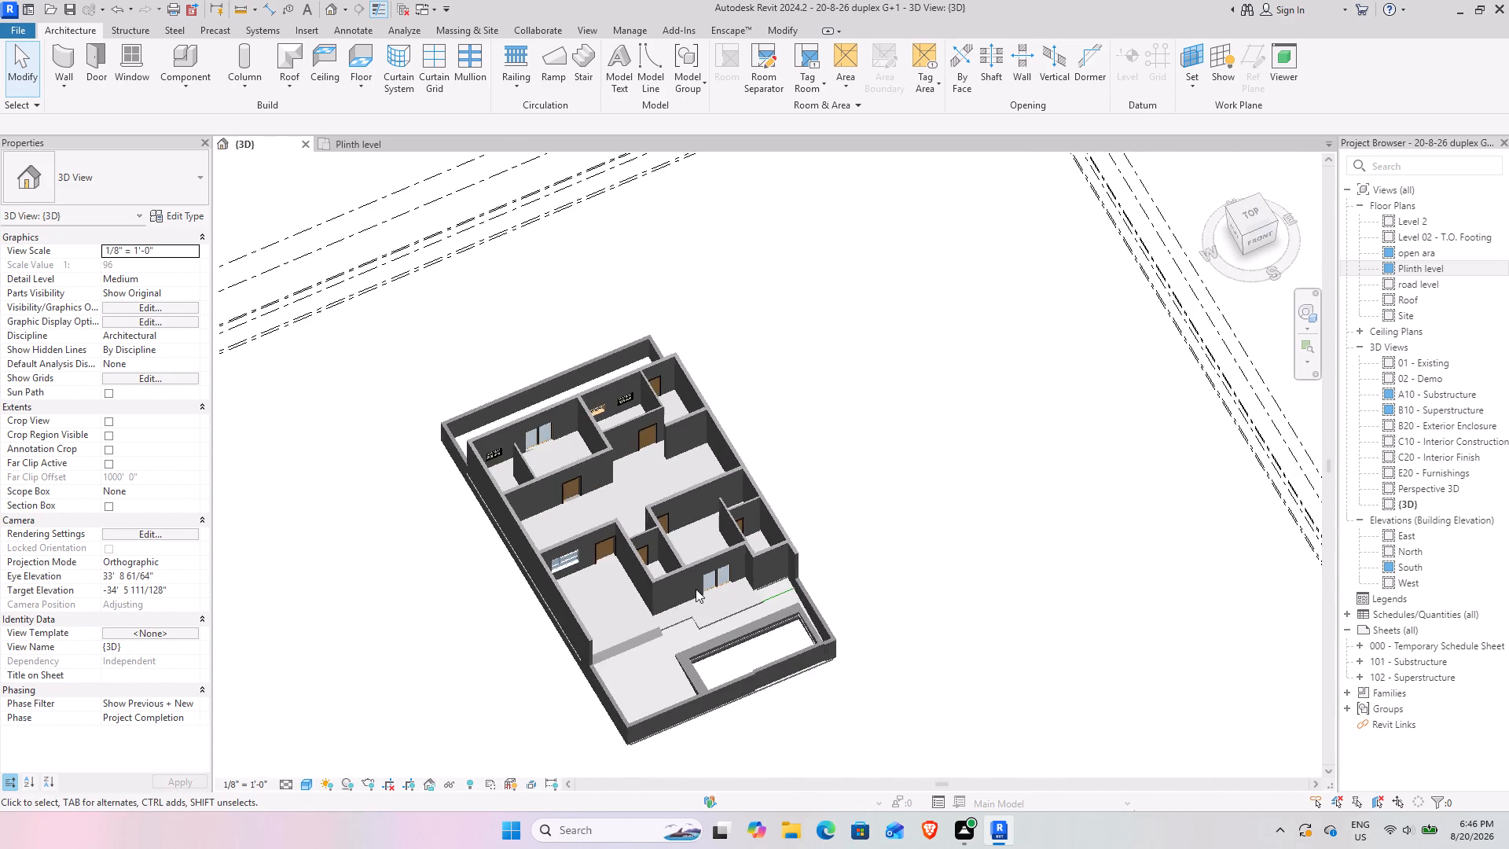
{"action": "middle_click_drag", "start_coordinate": [691, 591], "coordinate": [644, 651]}
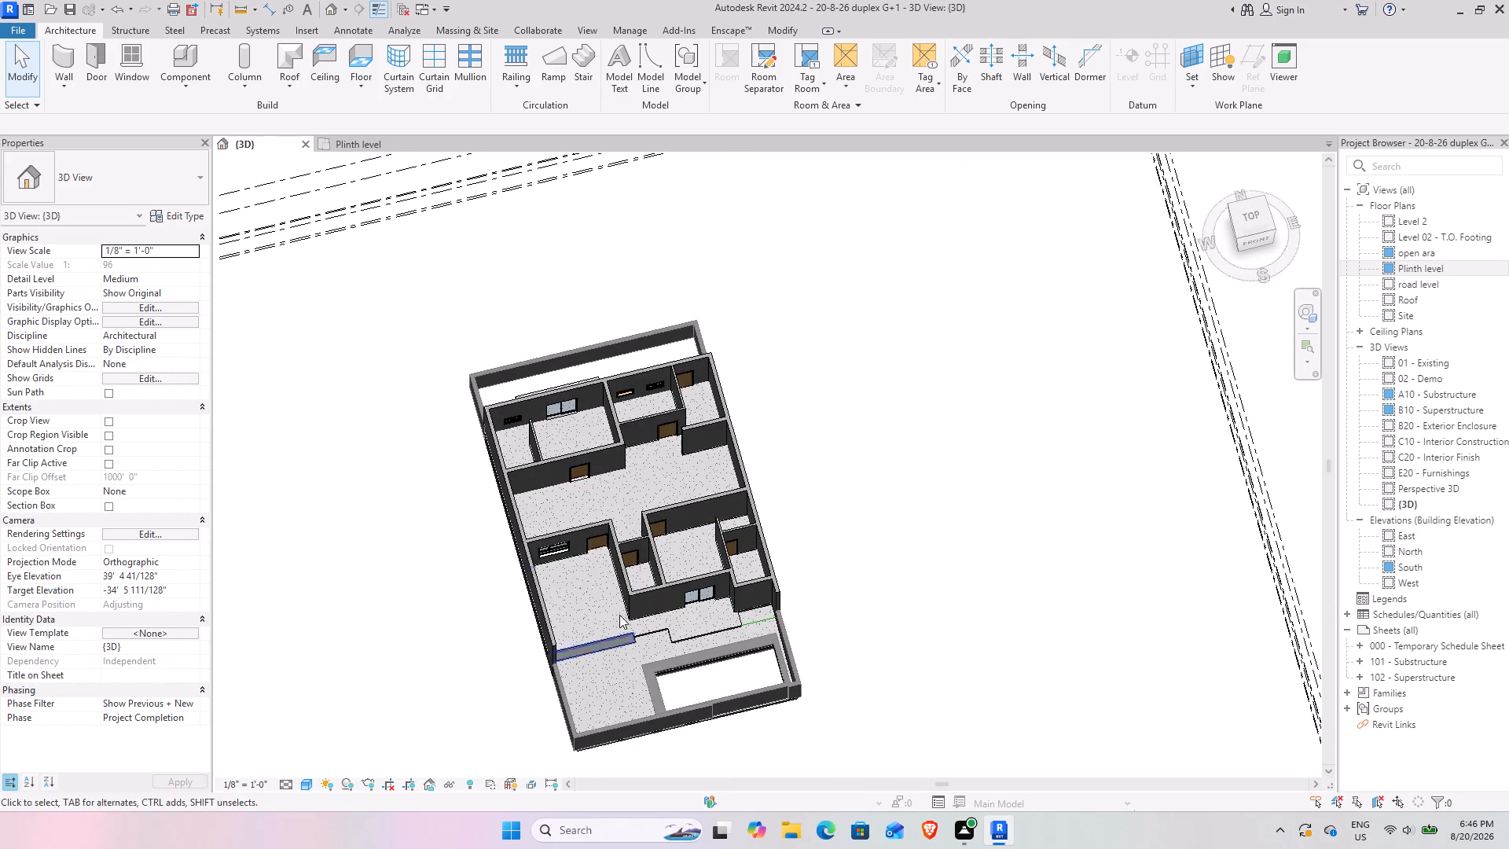
{"action": "scroll", "coordinate": [508, 409], "scroll_direction": "up", "scroll_amount": 8}
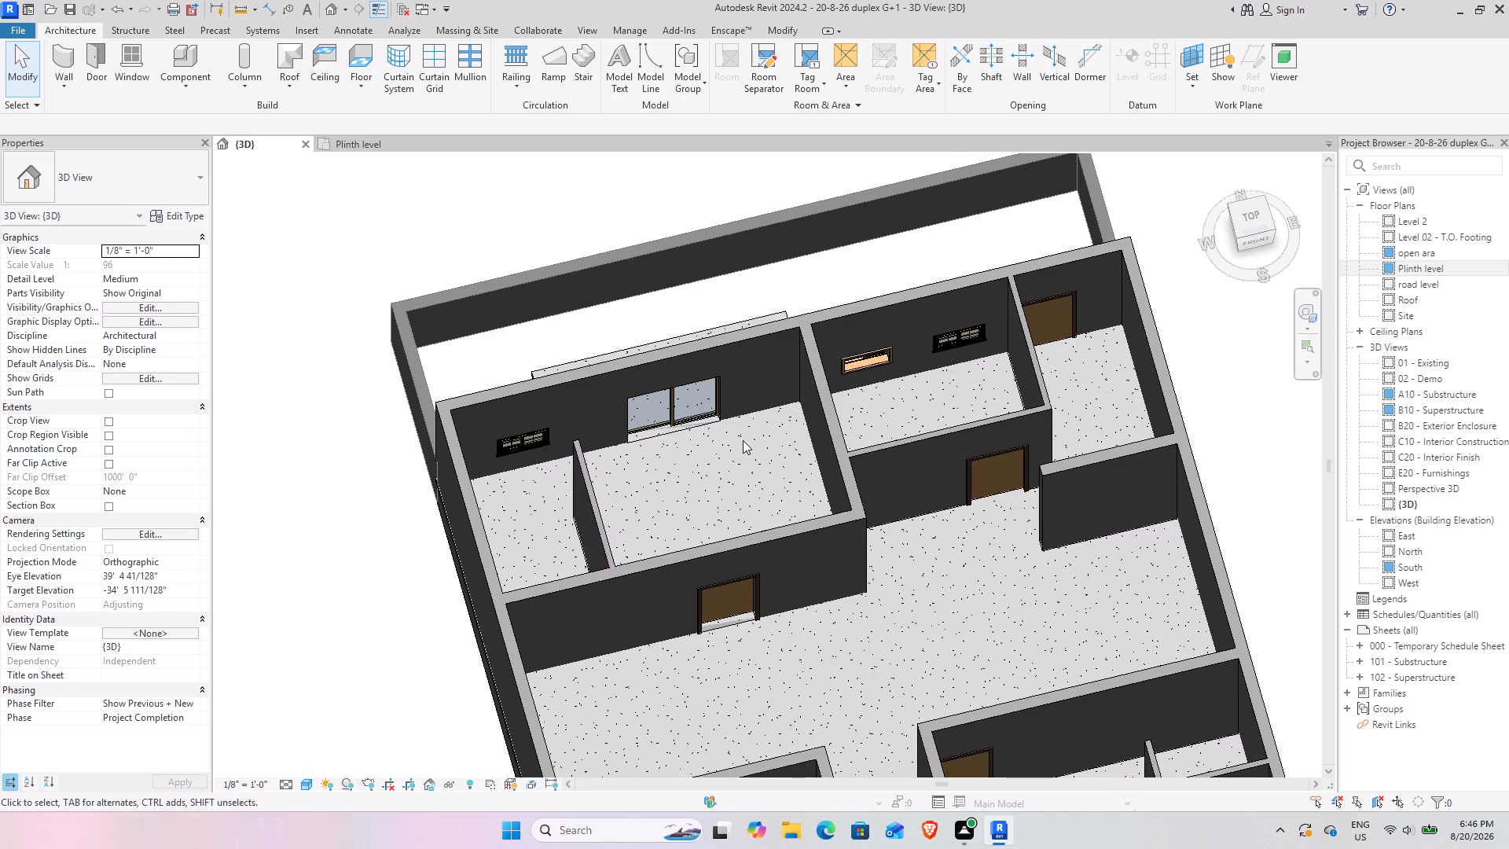
{"action": "scroll", "coordinate": [743, 440], "scroll_direction": "down", "scroll_amount": 1}
{"action": "middle_click_drag", "start_coordinate": [788, 560], "coordinate": [509, 329]}
{"action": "middle_click_drag", "start_coordinate": [748, 663], "coordinate": [771, 509]}
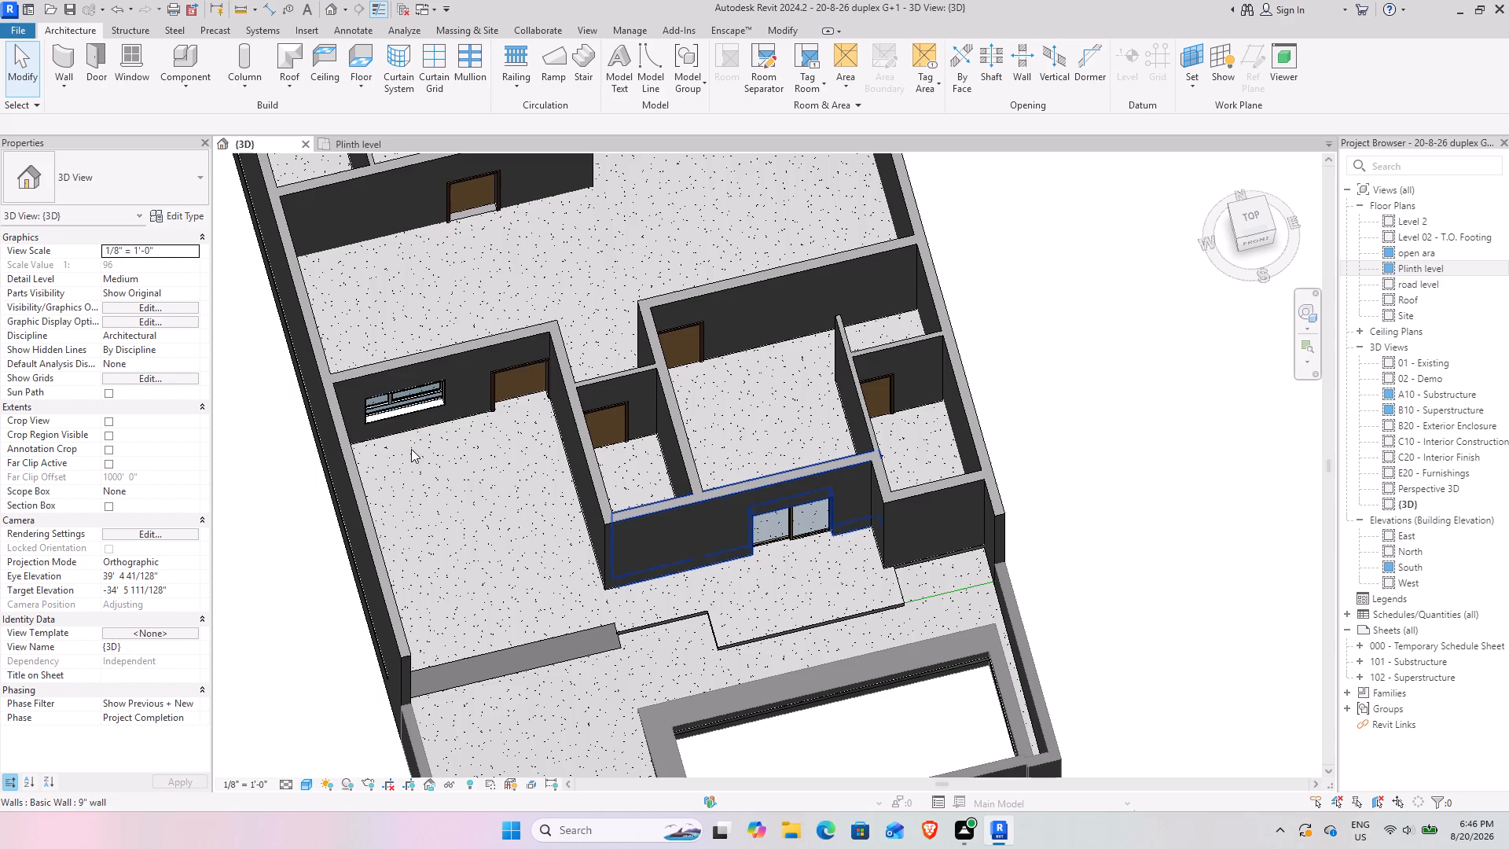
{"action": "middle_click_drag", "start_coordinate": [586, 395], "coordinate": [680, 495]}
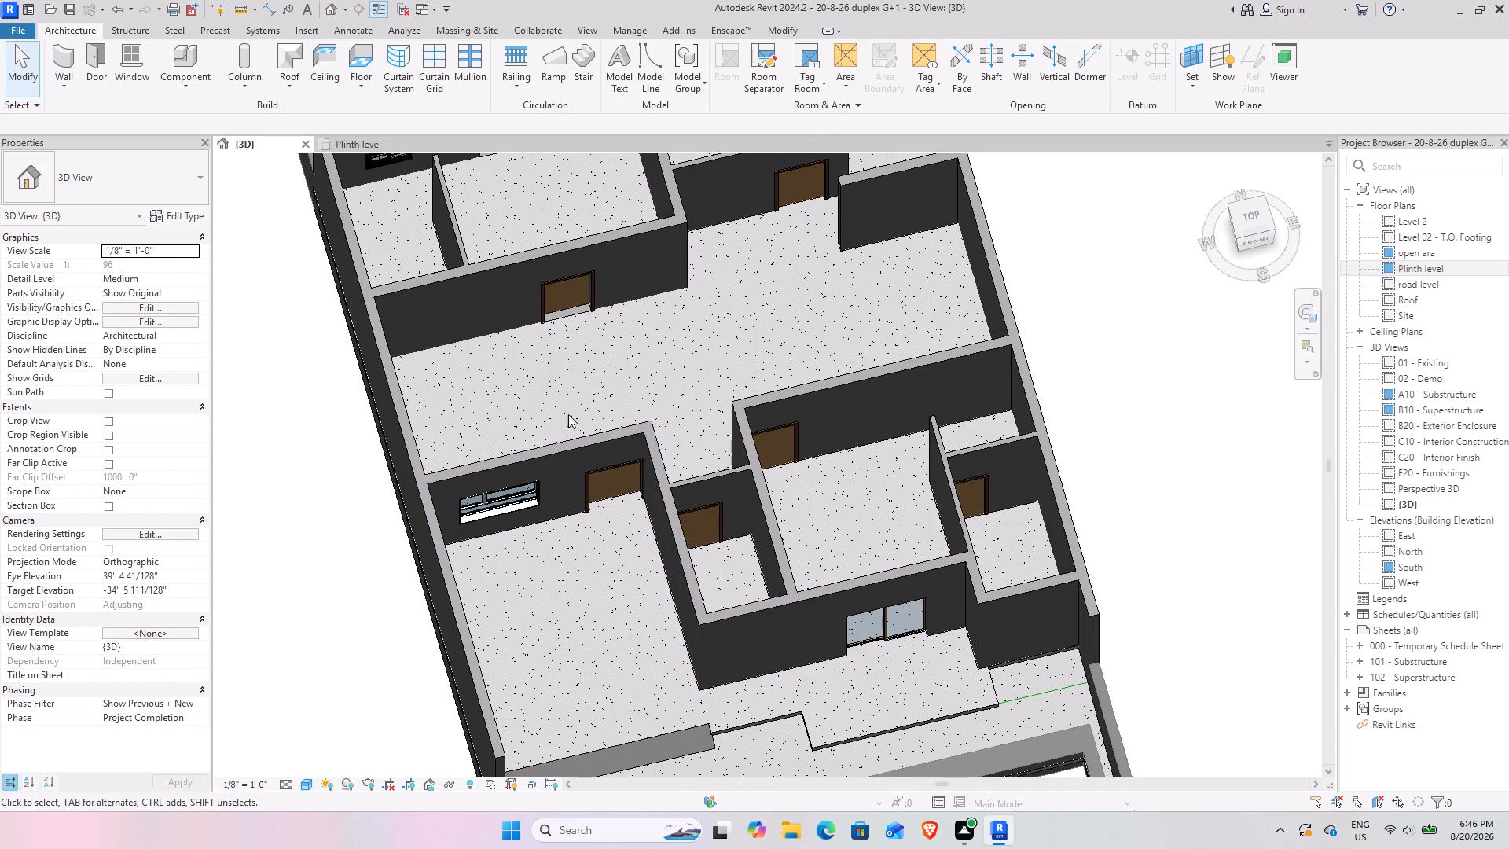
{"action": "middle_click_drag", "start_coordinate": [559, 396], "coordinate": [763, 551]}
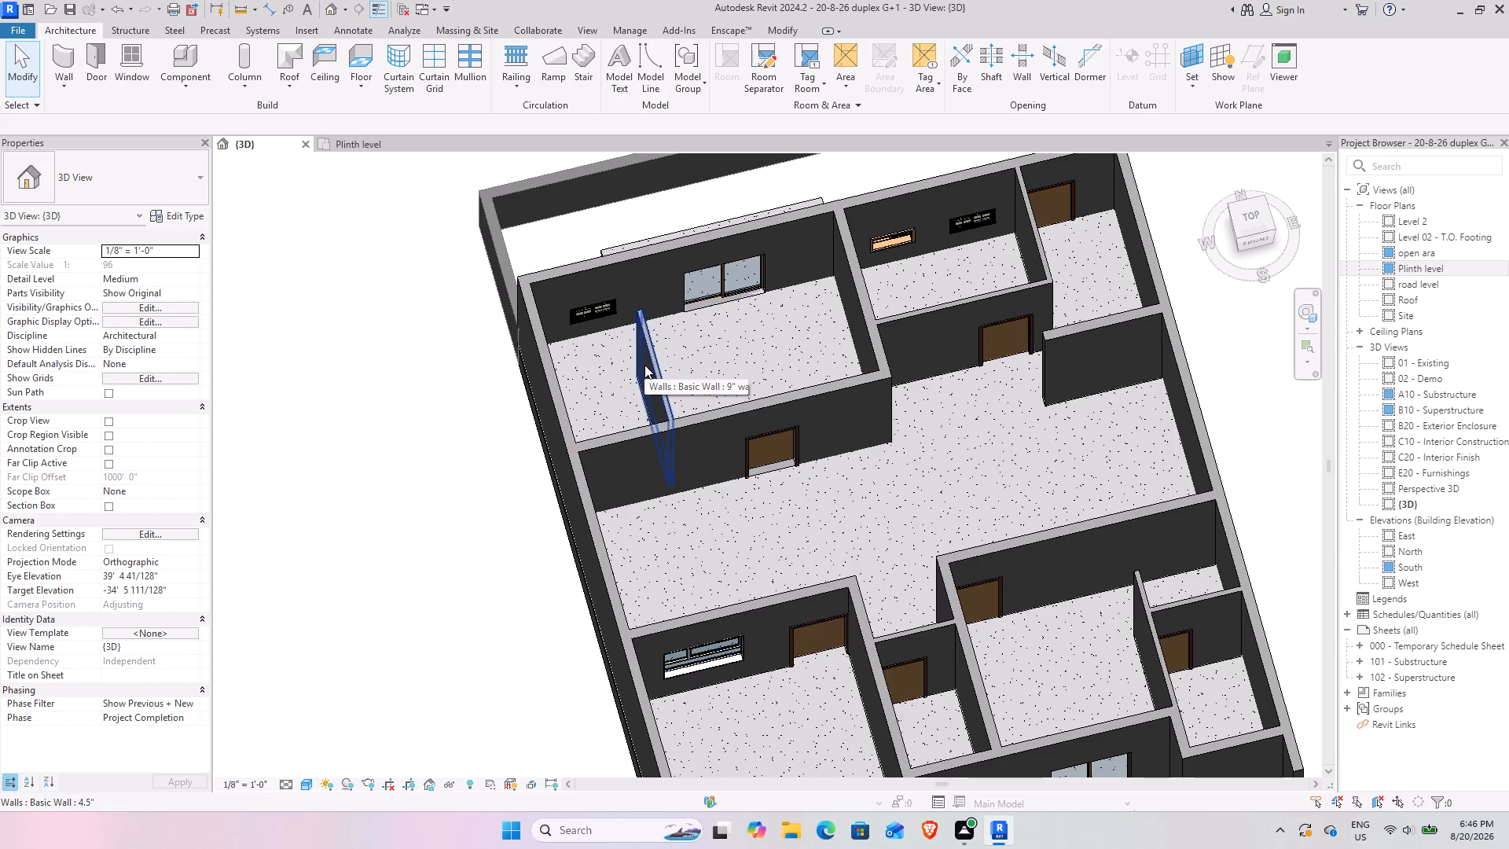
{"action": "middle_click_drag", "start_coordinate": [711, 555], "coordinate": [680, 539]}
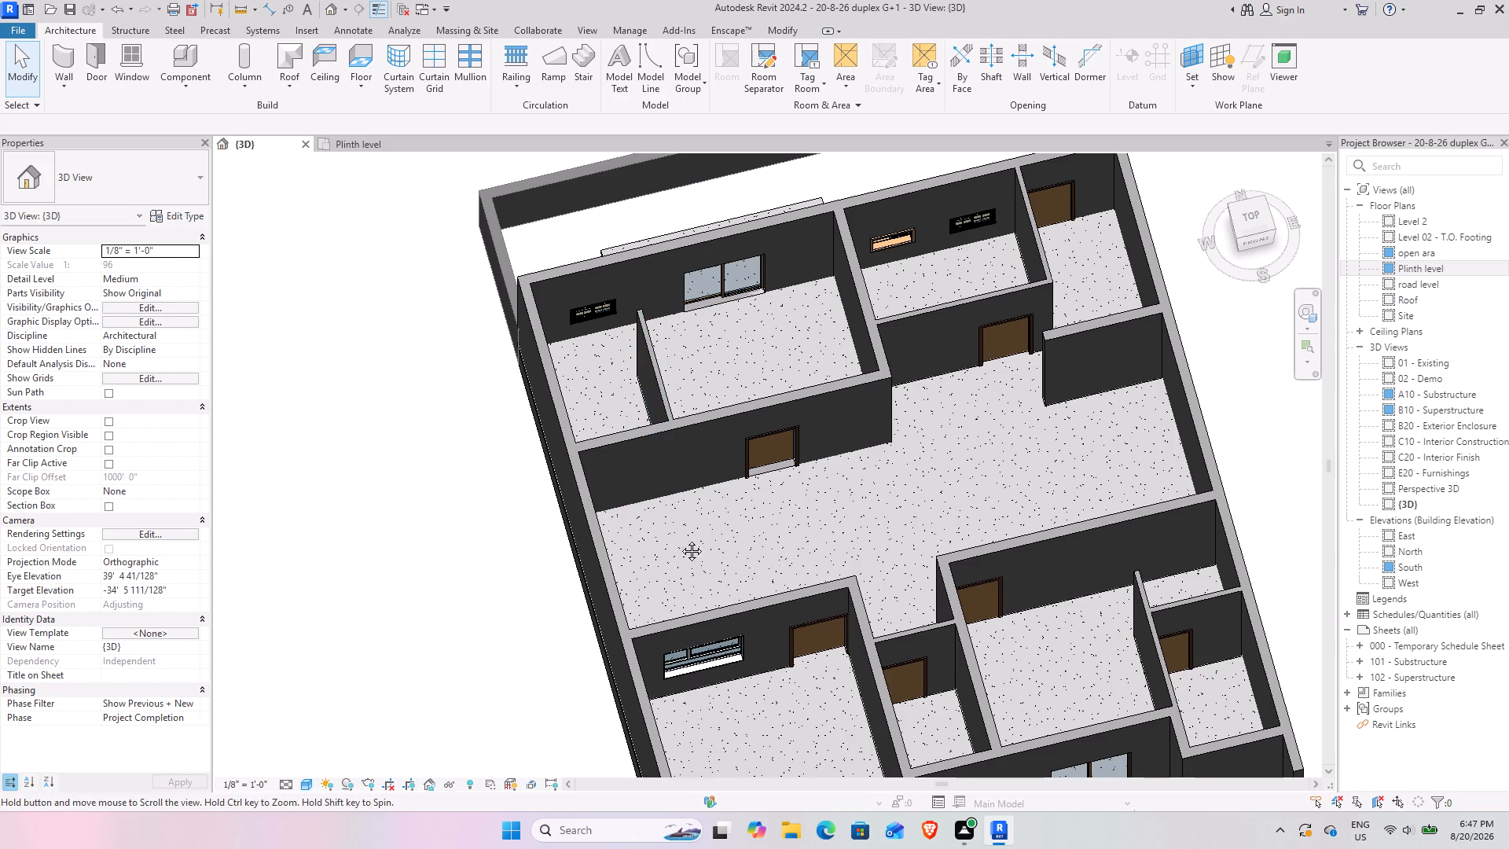
{"action": "middle_click_drag", "start_coordinate": [680, 539], "coordinate": [538, 359]}
Examine the front elevation, the underside of the stepped floor slab and the porch area in 3D.
{"action": "middle_click_drag", "start_coordinate": [722, 583], "coordinate": [673, 345], "text": "shift"}
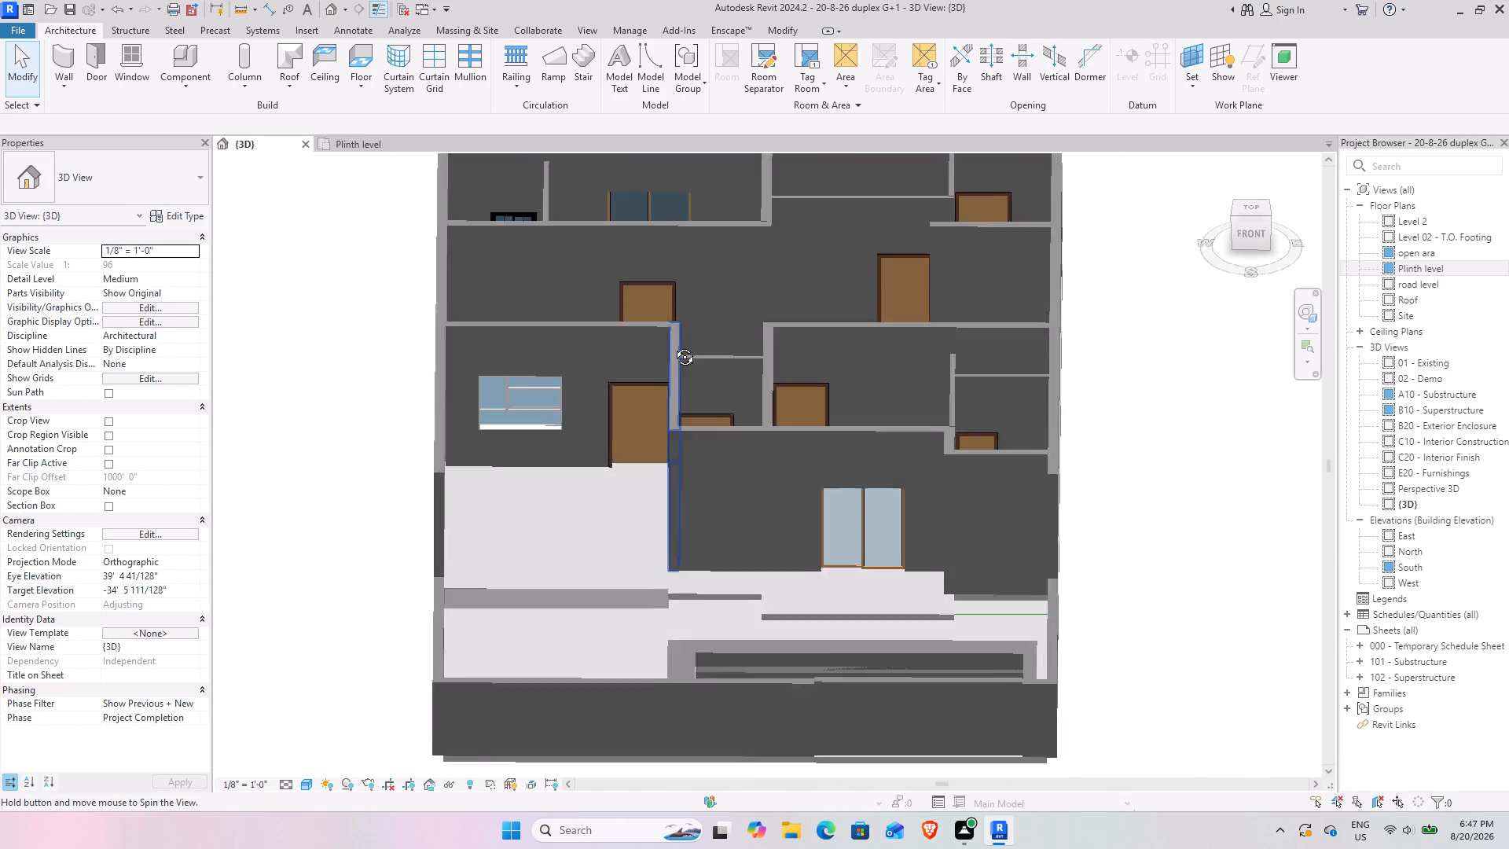
{"action": "middle_click_drag", "start_coordinate": [673, 345], "coordinate": [674, 334], "text": "shift"}
{"action": "middle_click_drag", "start_coordinate": [595, 478], "coordinate": [500, 274], "text": "shift"}
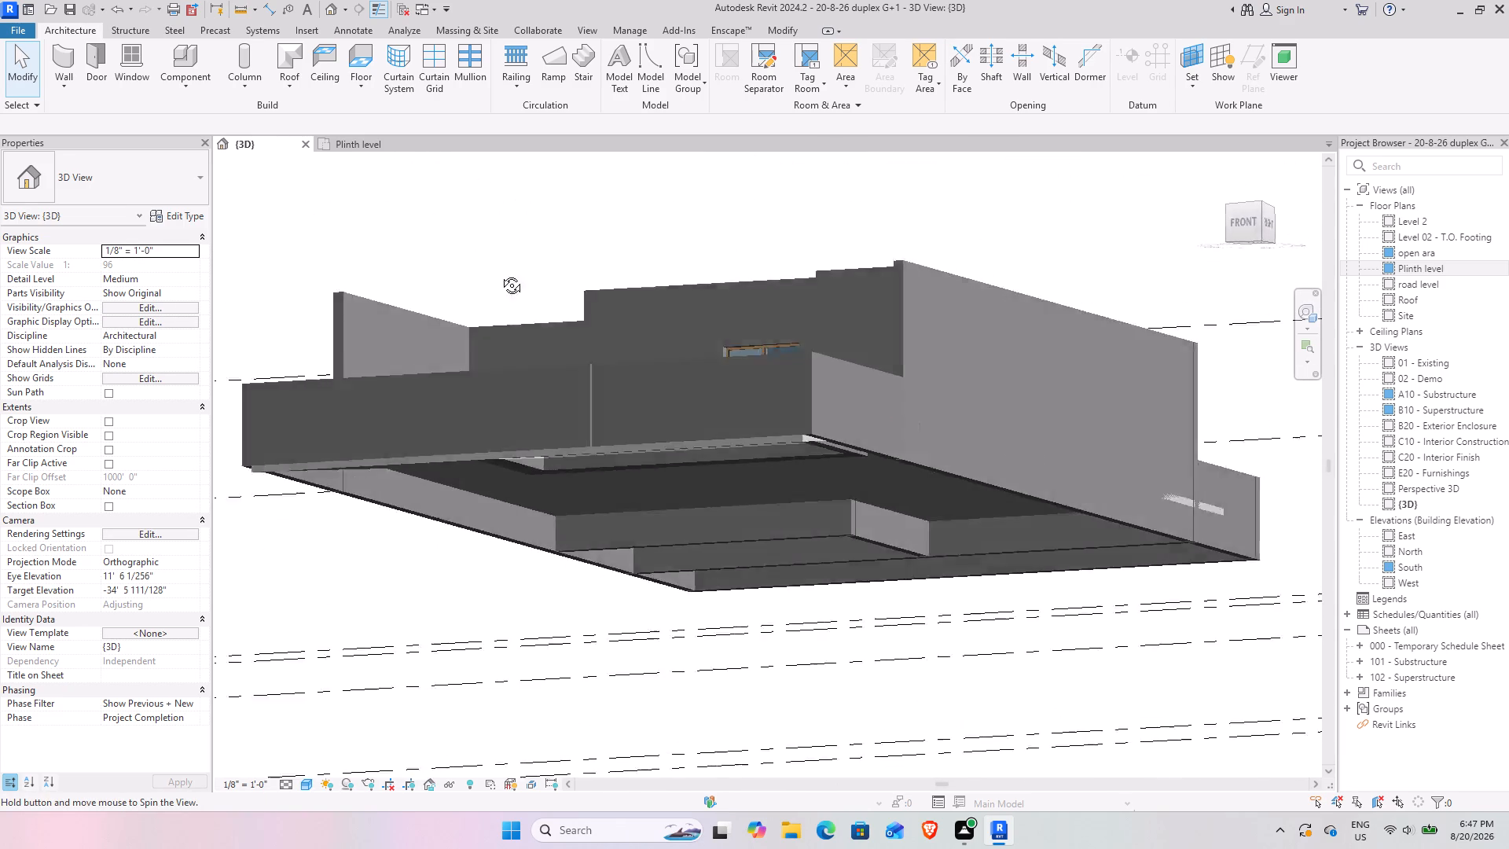
{"action": "middle_click_drag", "start_coordinate": [500, 274], "coordinate": [605, 292], "text": "shift"}
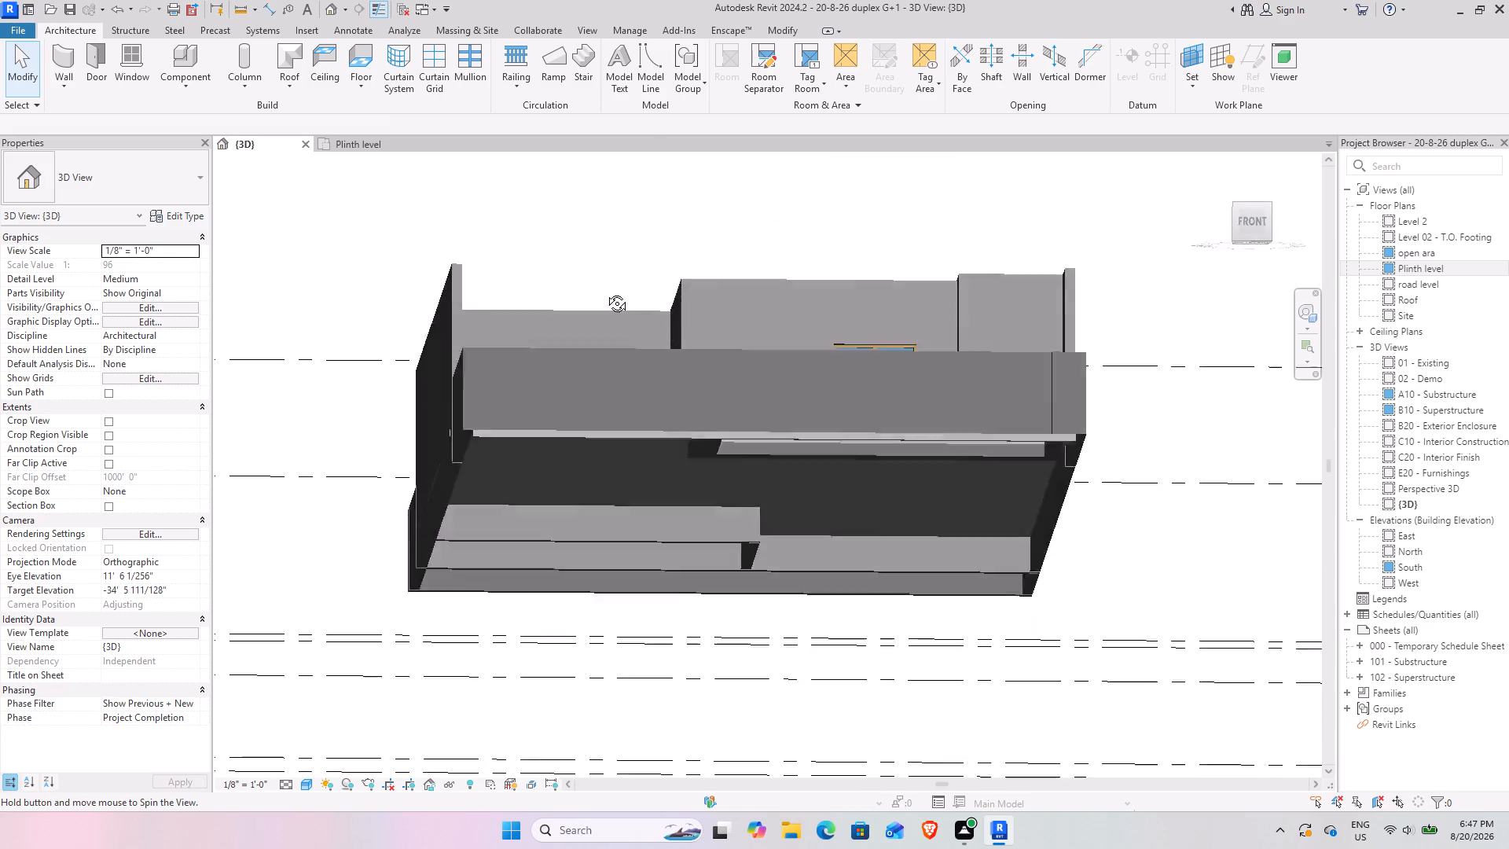
{"action": "middle_click_drag", "start_coordinate": [605, 292], "coordinate": [683, 540], "text": "shift"}
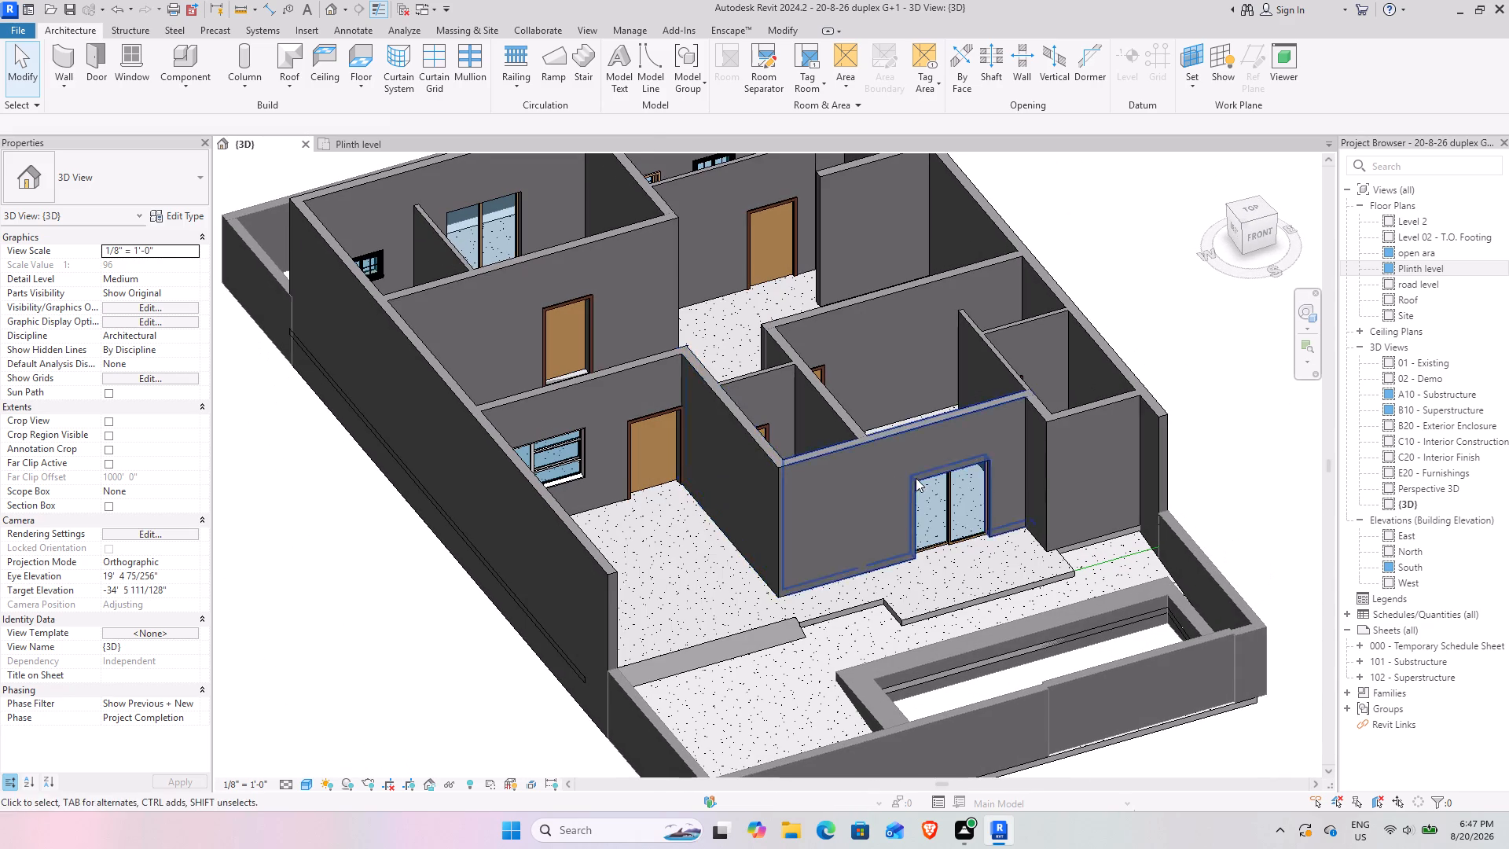
{"action": "middle_click_drag", "start_coordinate": [901, 483], "coordinate": [856, 514], "text": "shift"}
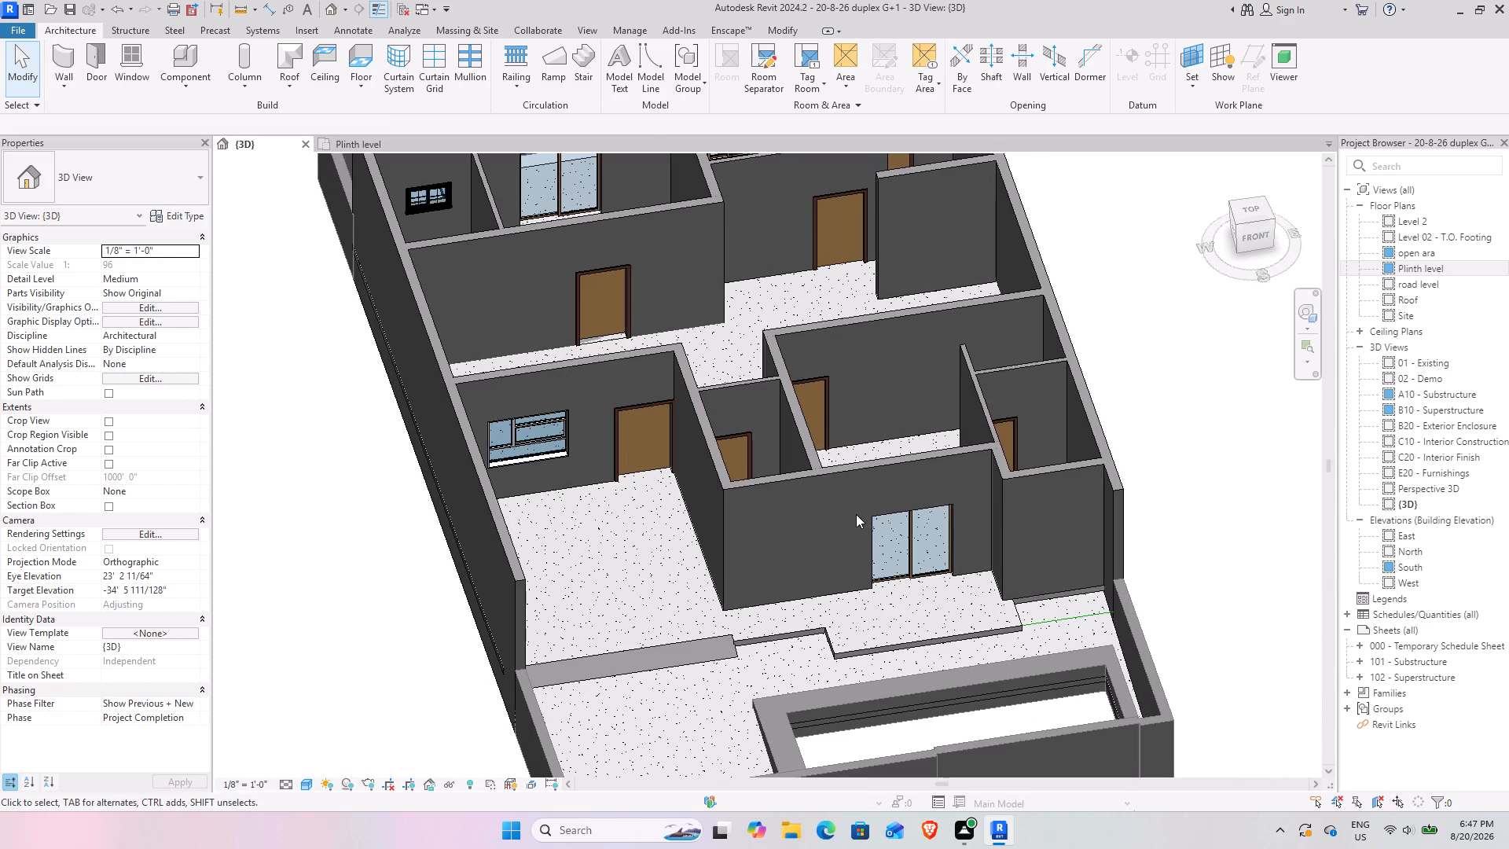
Start placing a window in the Plinth level plan and look through the window types already loaded.
{"action": "left_click", "coordinate": [329, 141]}
{"action": "scroll", "coordinate": [413, 450], "scroll_direction": "down", "scroll_amount": 2}
{"action": "middle_click_drag", "start_coordinate": [406, 443], "coordinate": [533, 522]}
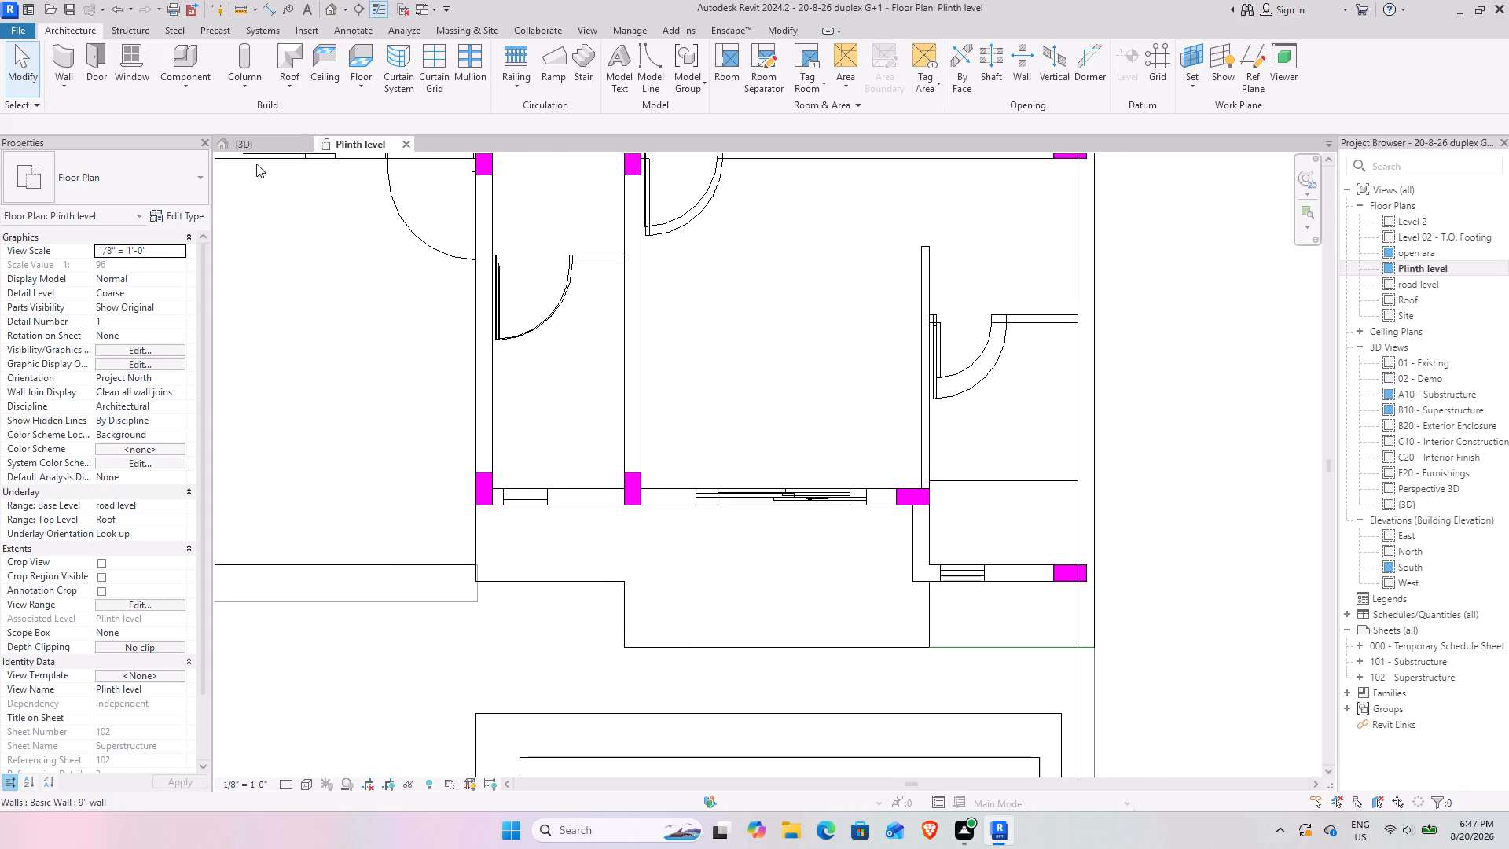
{"action": "left_click", "coordinate": [138, 57]}
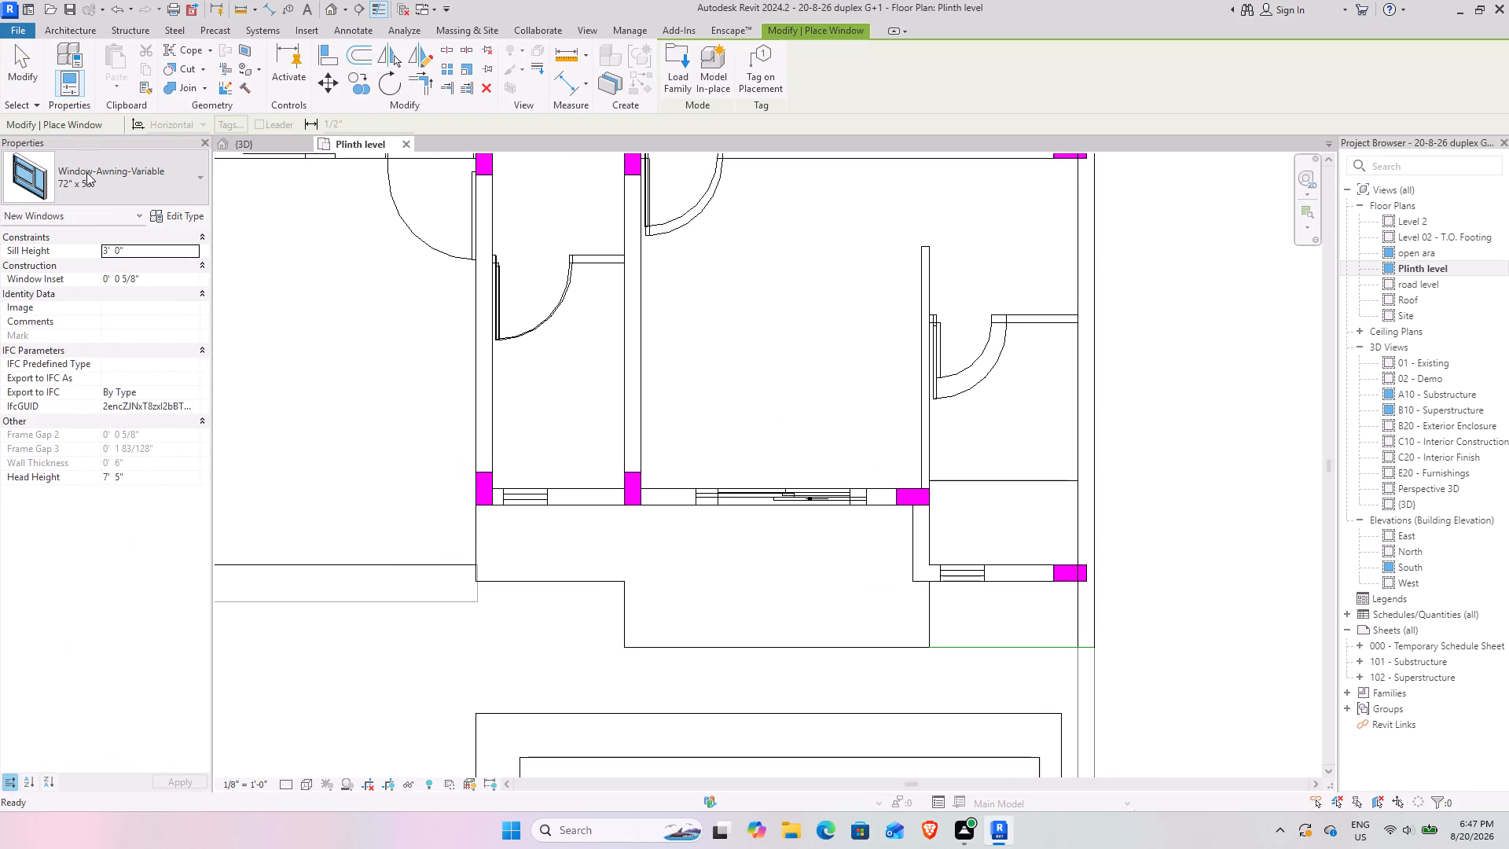
{"action": "left_click", "coordinate": [177, 176]}
{"action": "scroll", "coordinate": [130, 421], "scroll_direction": "down", "scroll_amount": 2}
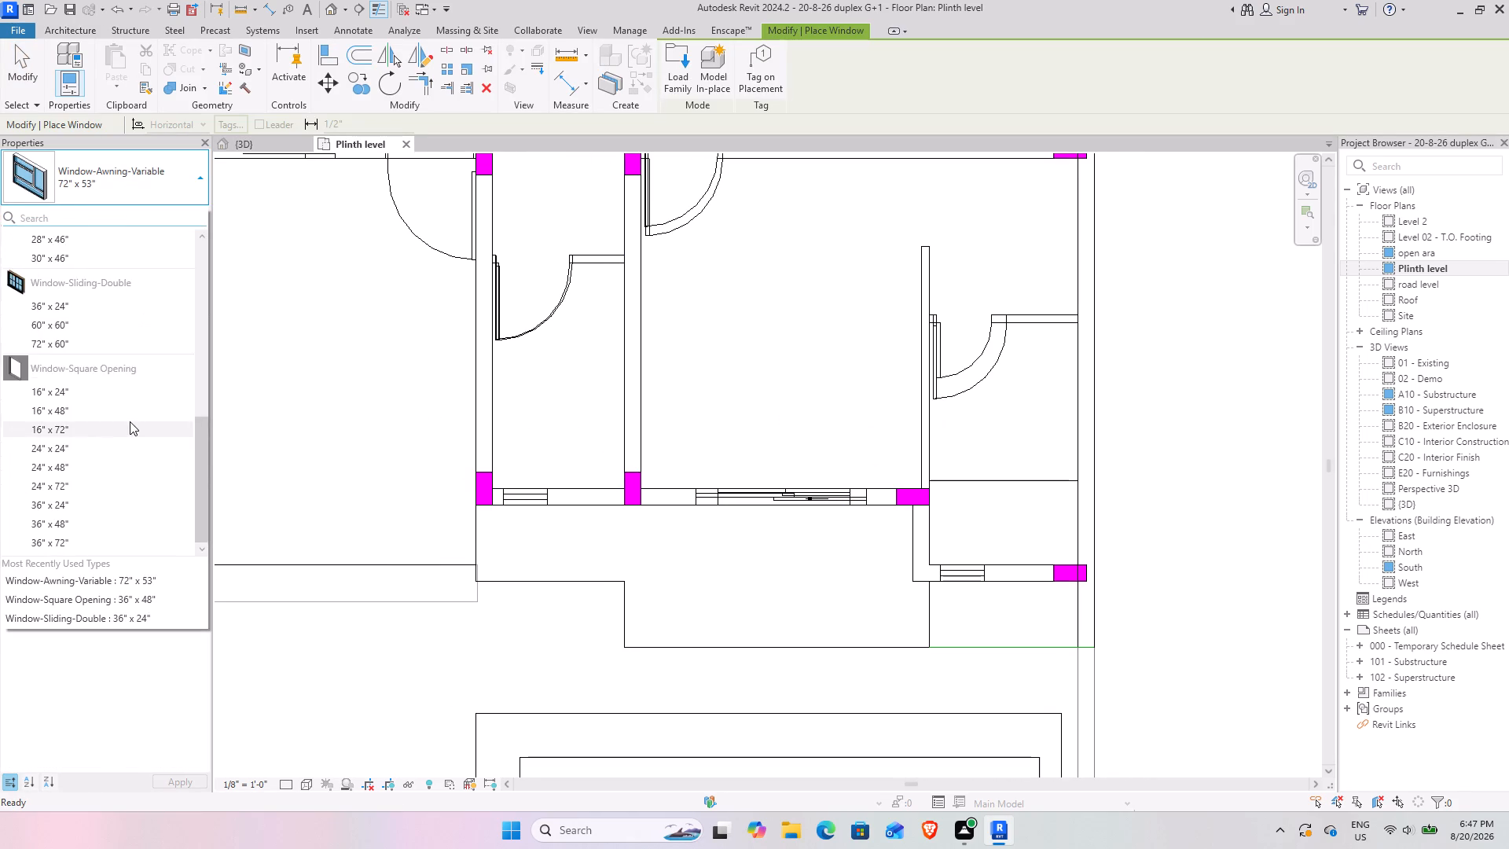
{"action": "scroll", "coordinate": [123, 421], "scroll_direction": "up", "scroll_amount": 3}
{"action": "left_click", "coordinate": [149, 182]}
Browse the Windows family library as large thumbnails, comparing the awning, casement, hung, fixed, sliding and opening families.
{"action": "left_click", "coordinate": [677, 66]}
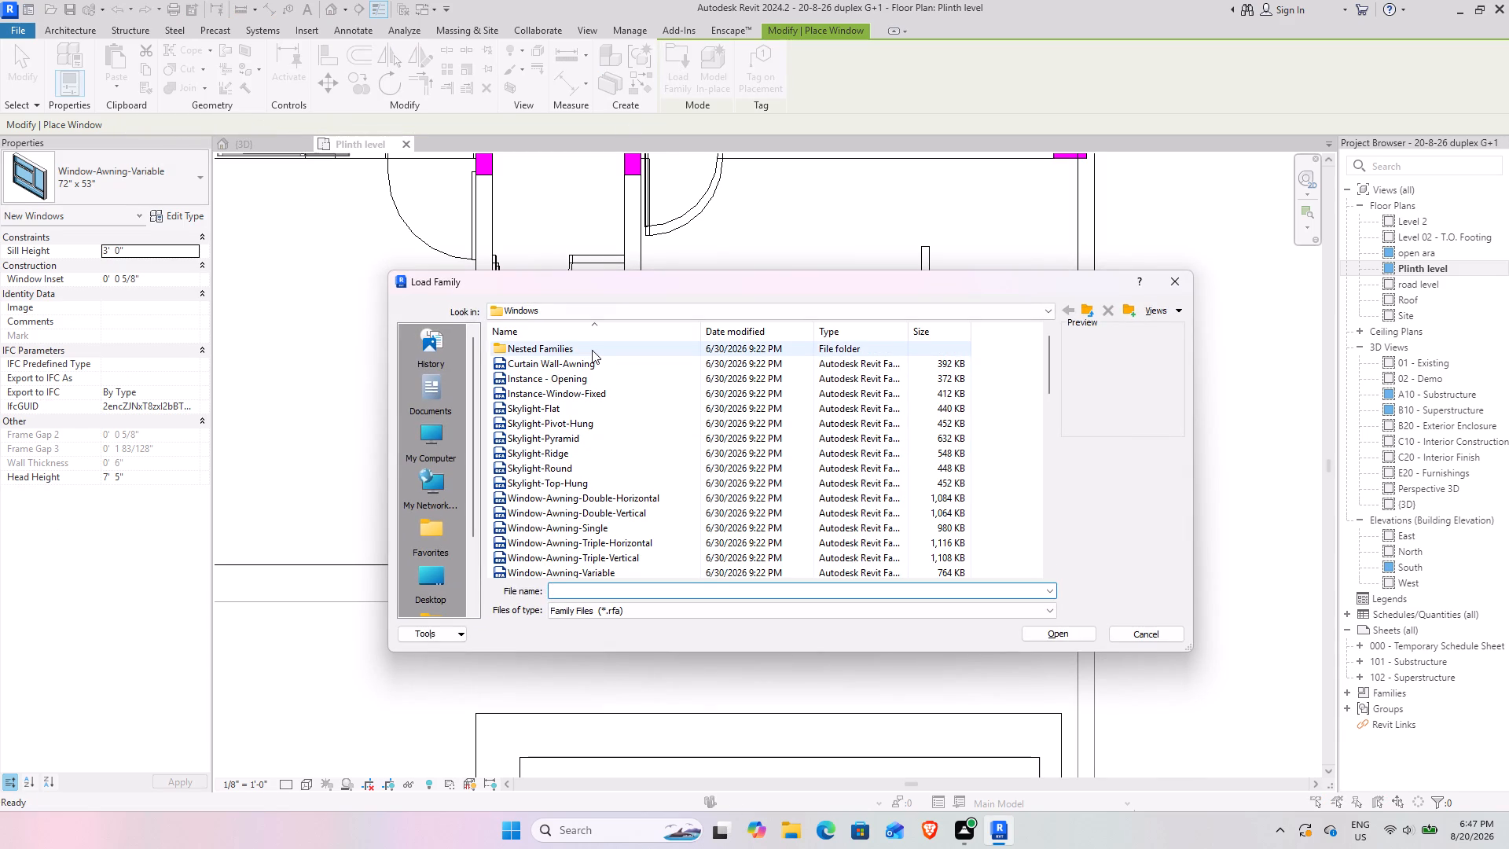
{"action": "scroll", "coordinate": [593, 432], "scroll_direction": "up", "scroll_amount": 4, "text": "ctrl"}
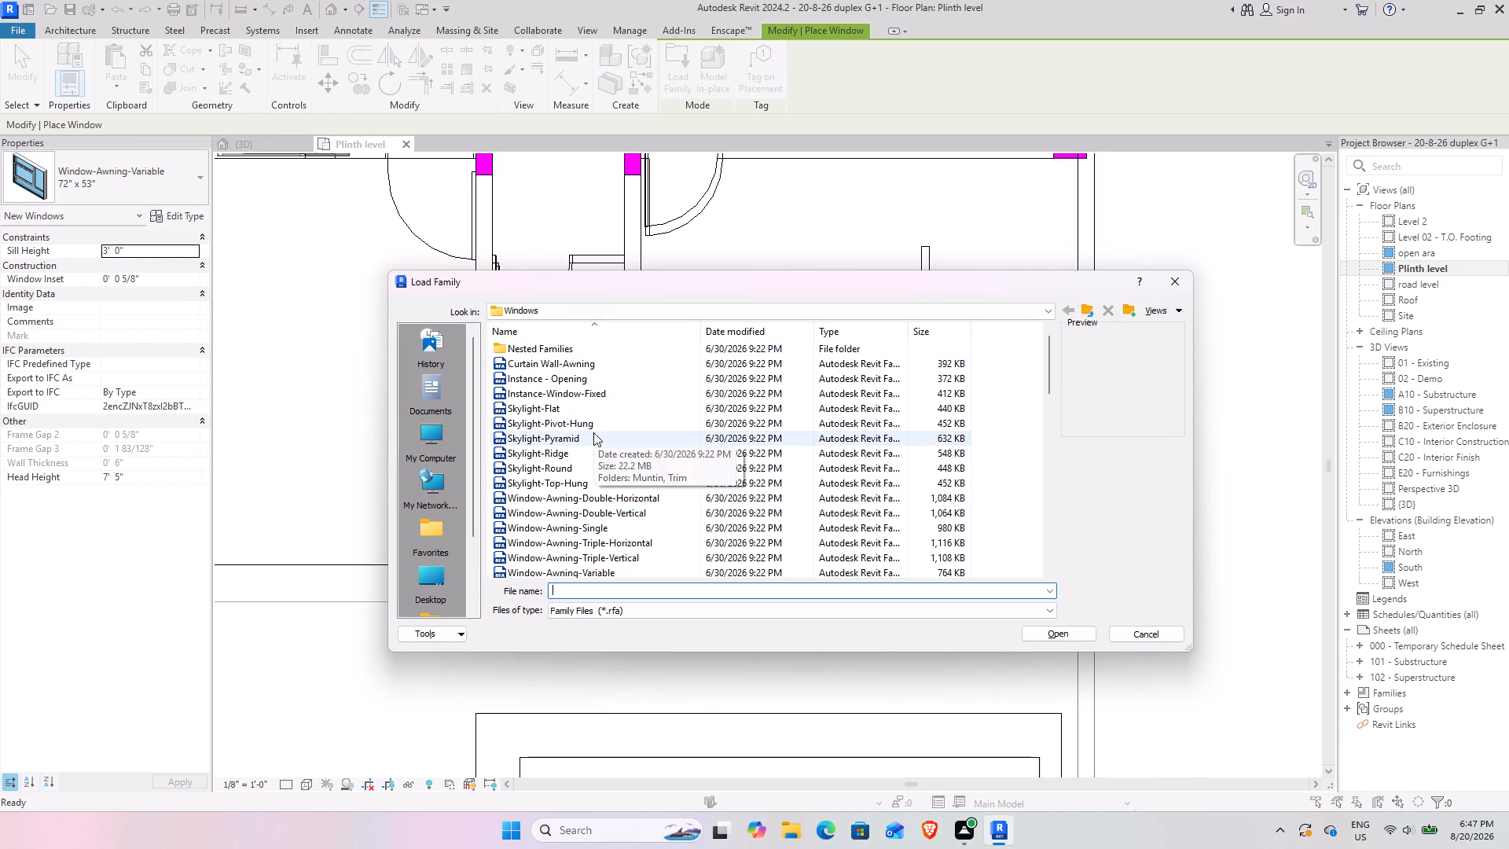
{"action": "scroll", "coordinate": [593, 432], "scroll_direction": "up", "scroll_amount": 13, "text": "ctrl"}
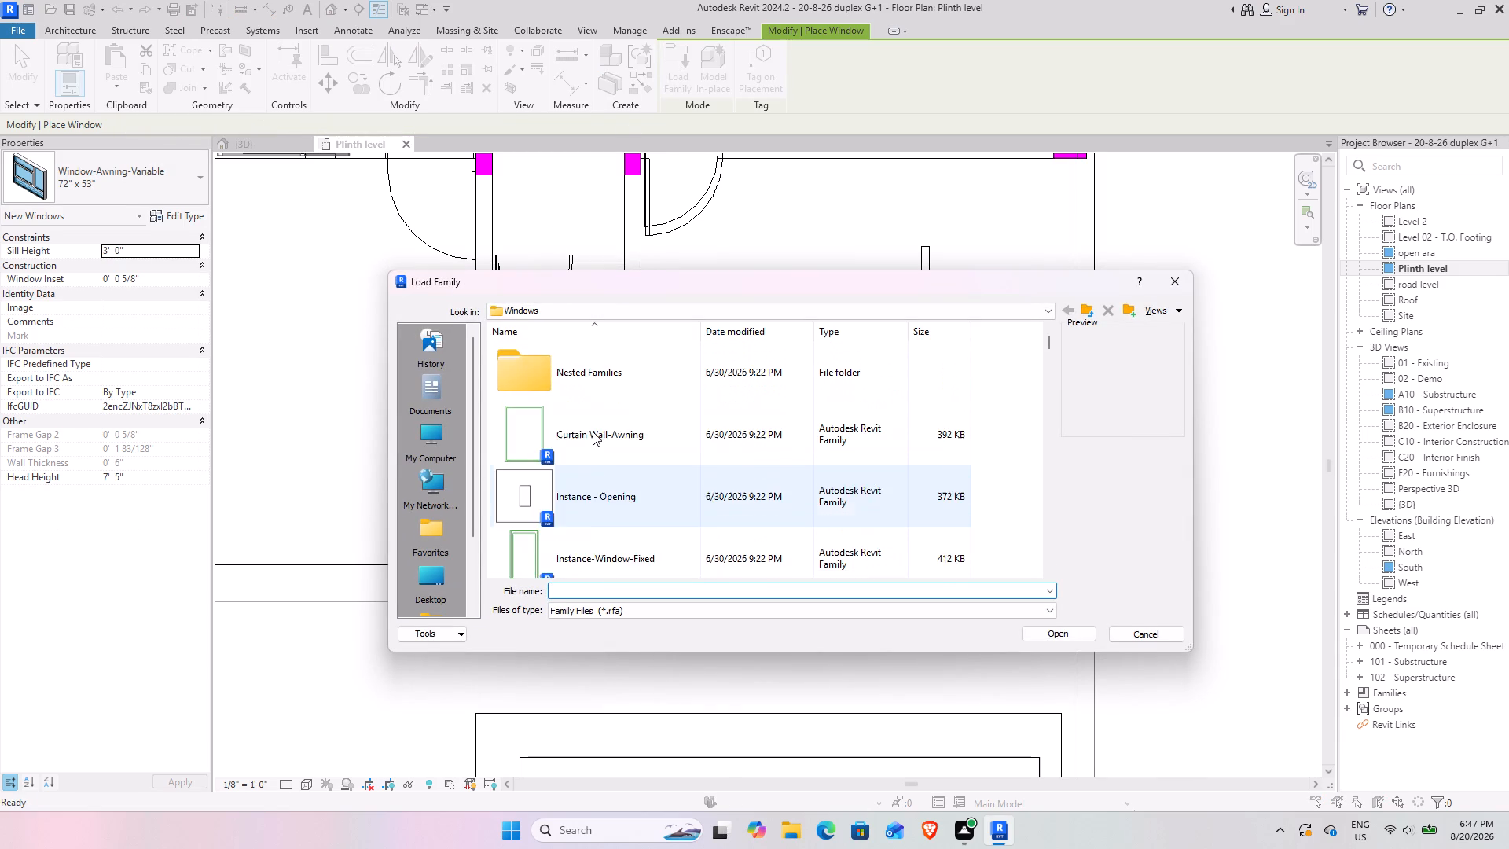
{"action": "scroll", "coordinate": [593, 432], "scroll_direction": "down", "scroll_amount": 4}
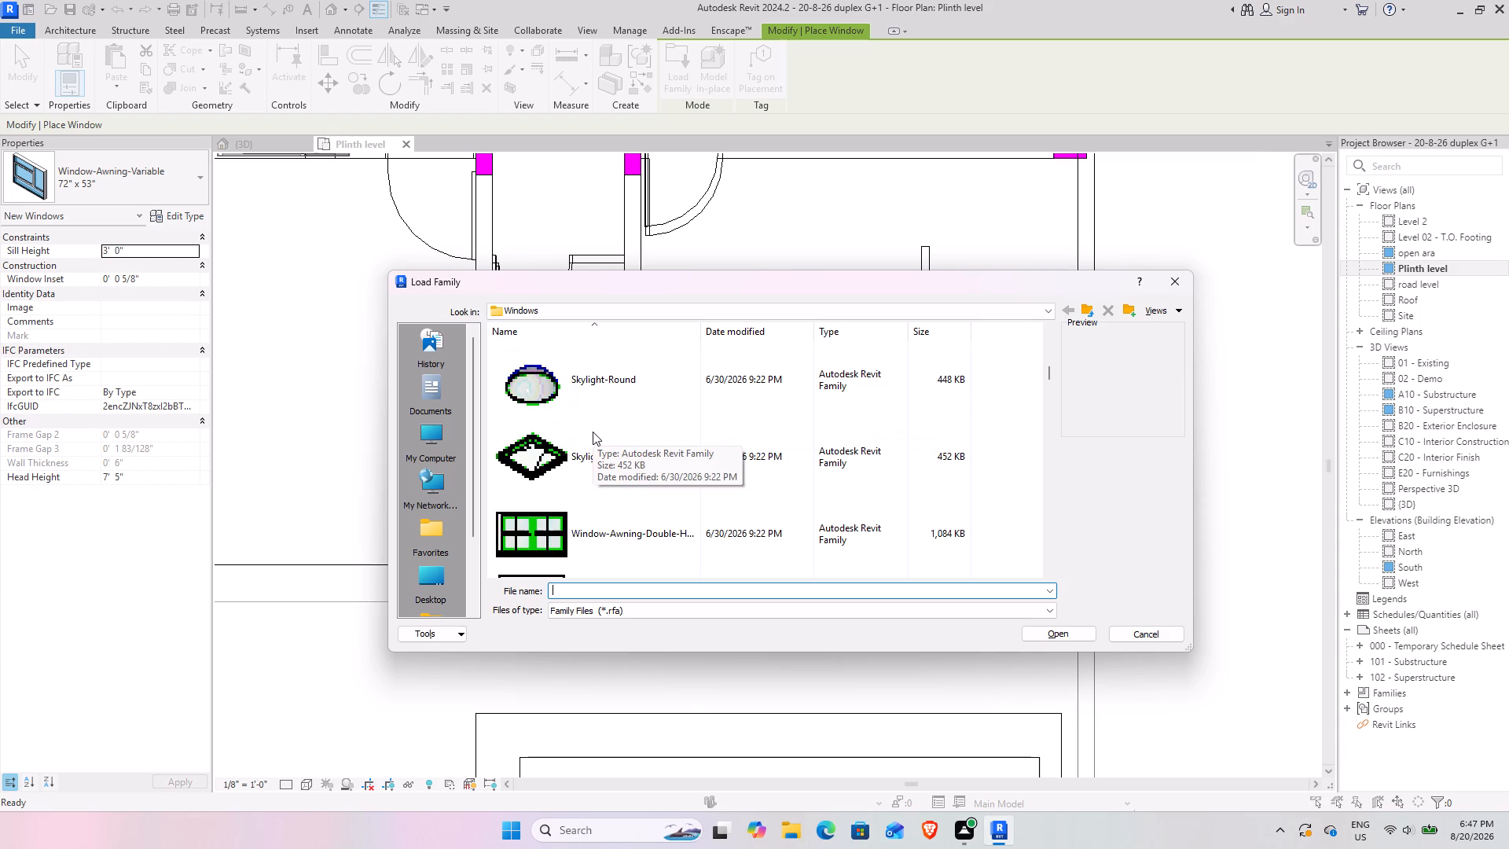
{"action": "scroll", "coordinate": [593, 432], "scroll_direction": "down", "scroll_amount": 6}
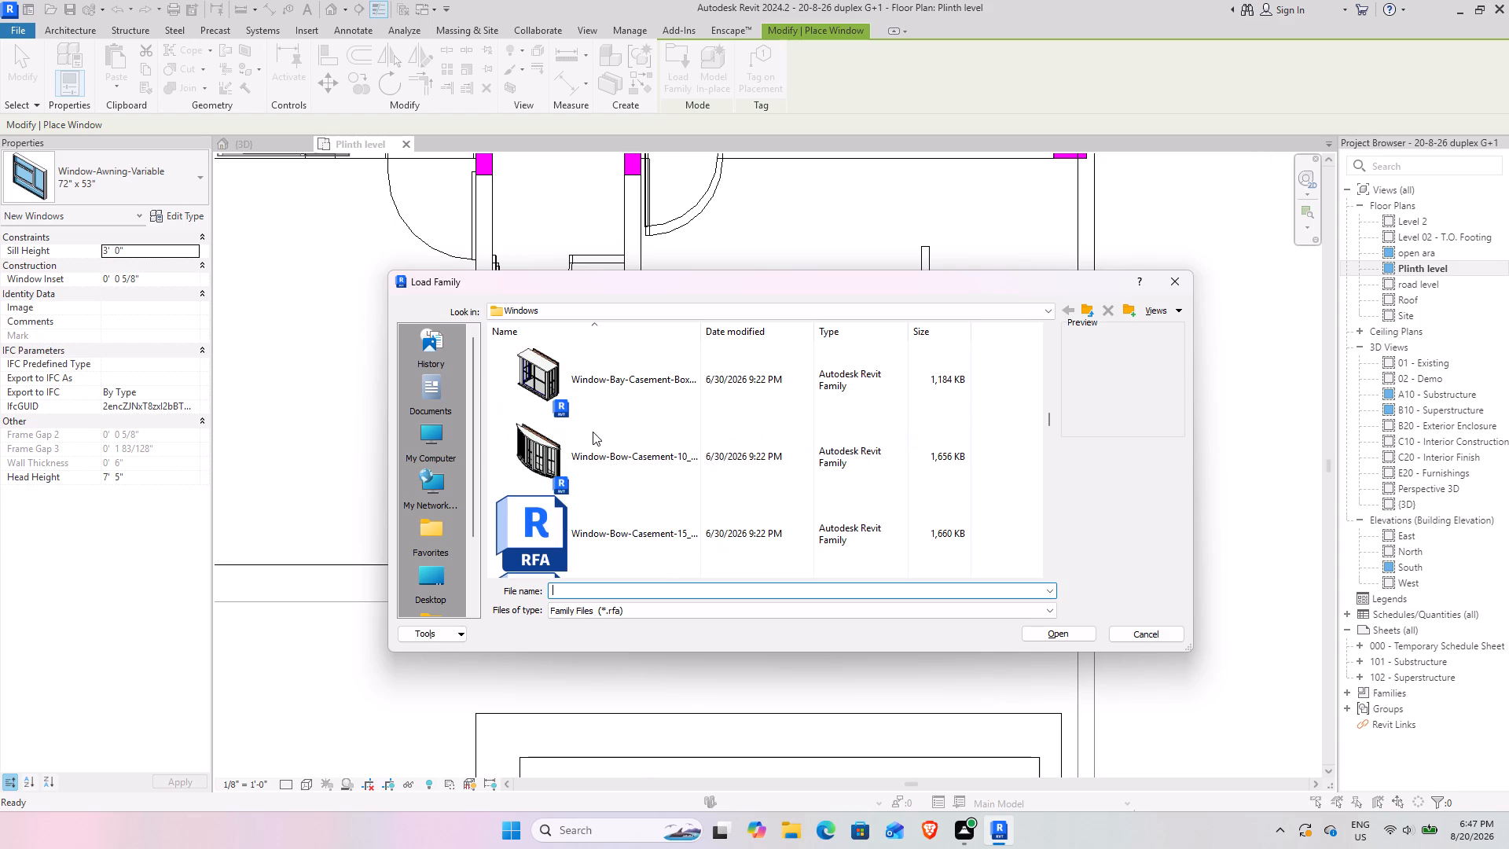
{"action": "scroll", "coordinate": [593, 432], "scroll_direction": "up", "scroll_amount": 4}
{"action": "scroll", "coordinate": [593, 432], "scroll_direction": "down", "scroll_amount": 5}
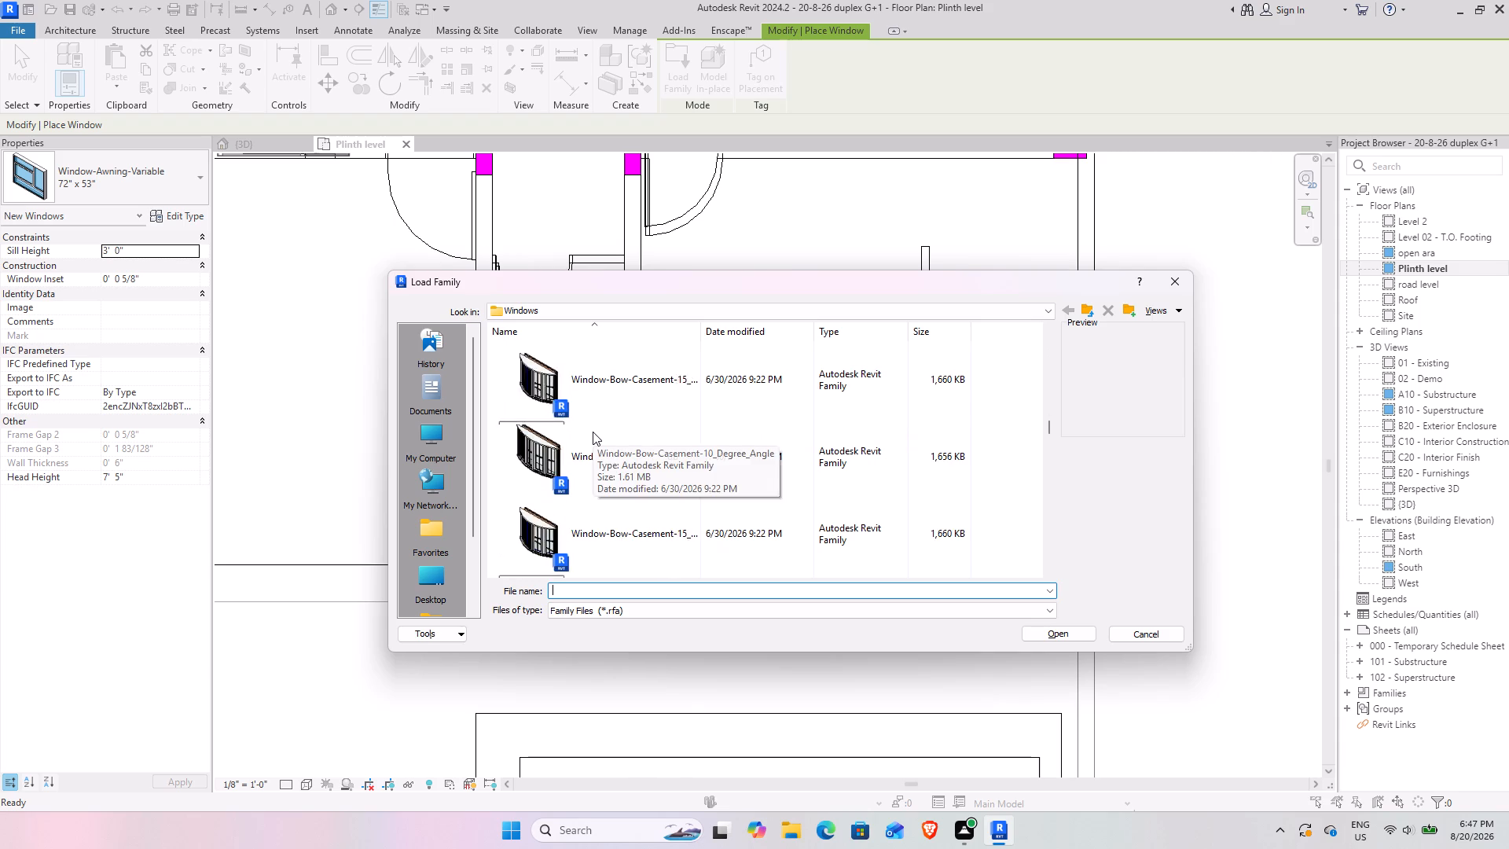
{"action": "scroll", "coordinate": [593, 432], "scroll_direction": "down", "scroll_amount": 4}
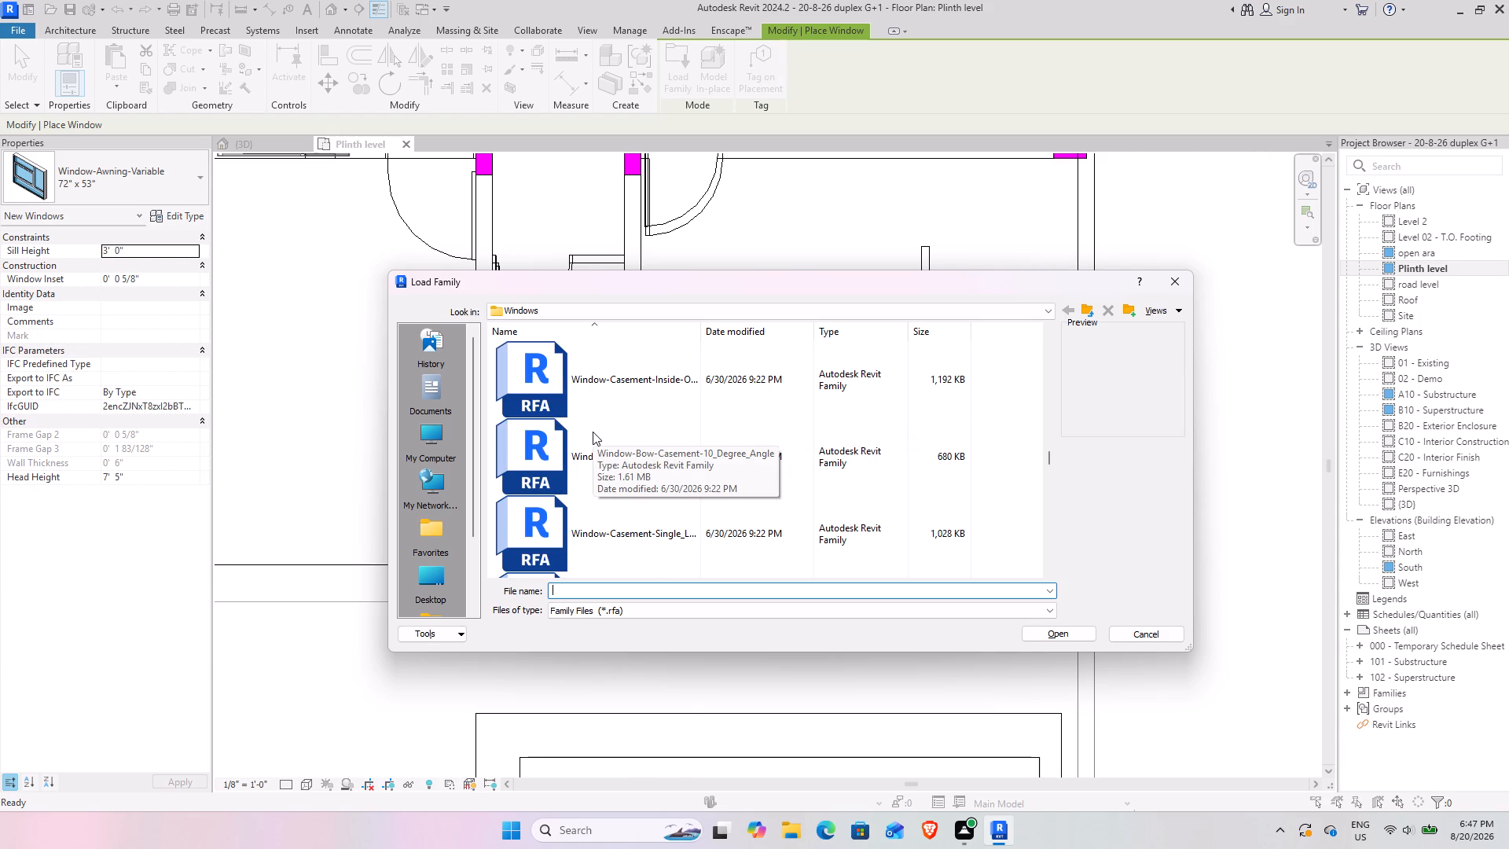
{"action": "scroll", "coordinate": [593, 432], "scroll_direction": "down", "scroll_amount": 4}
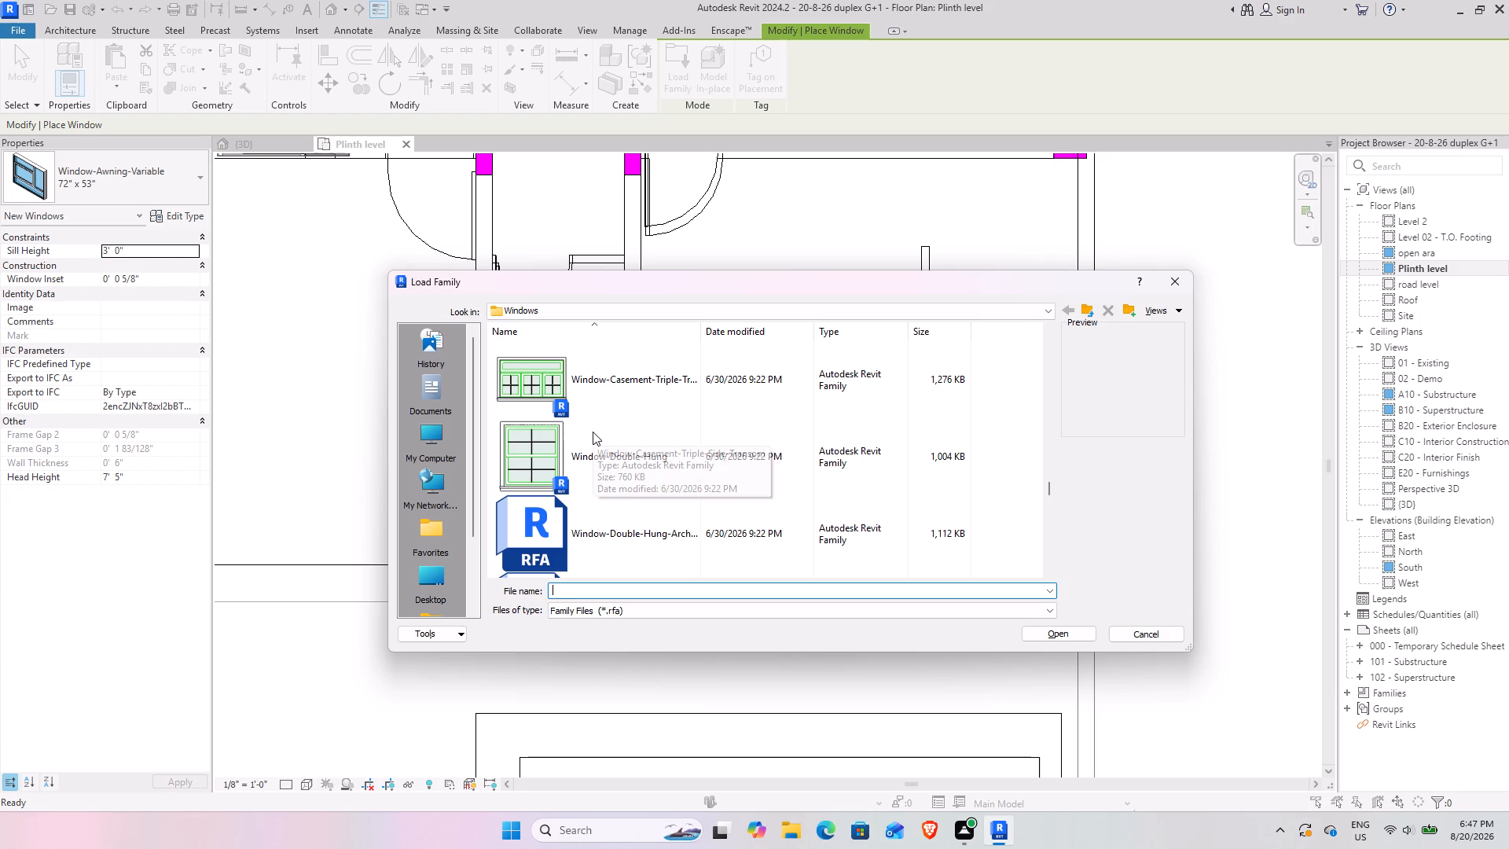
{"action": "scroll", "coordinate": [593, 432], "scroll_direction": "down", "scroll_amount": 1}
{"action": "scroll", "coordinate": [593, 432], "scroll_direction": "up", "scroll_amount": 1}
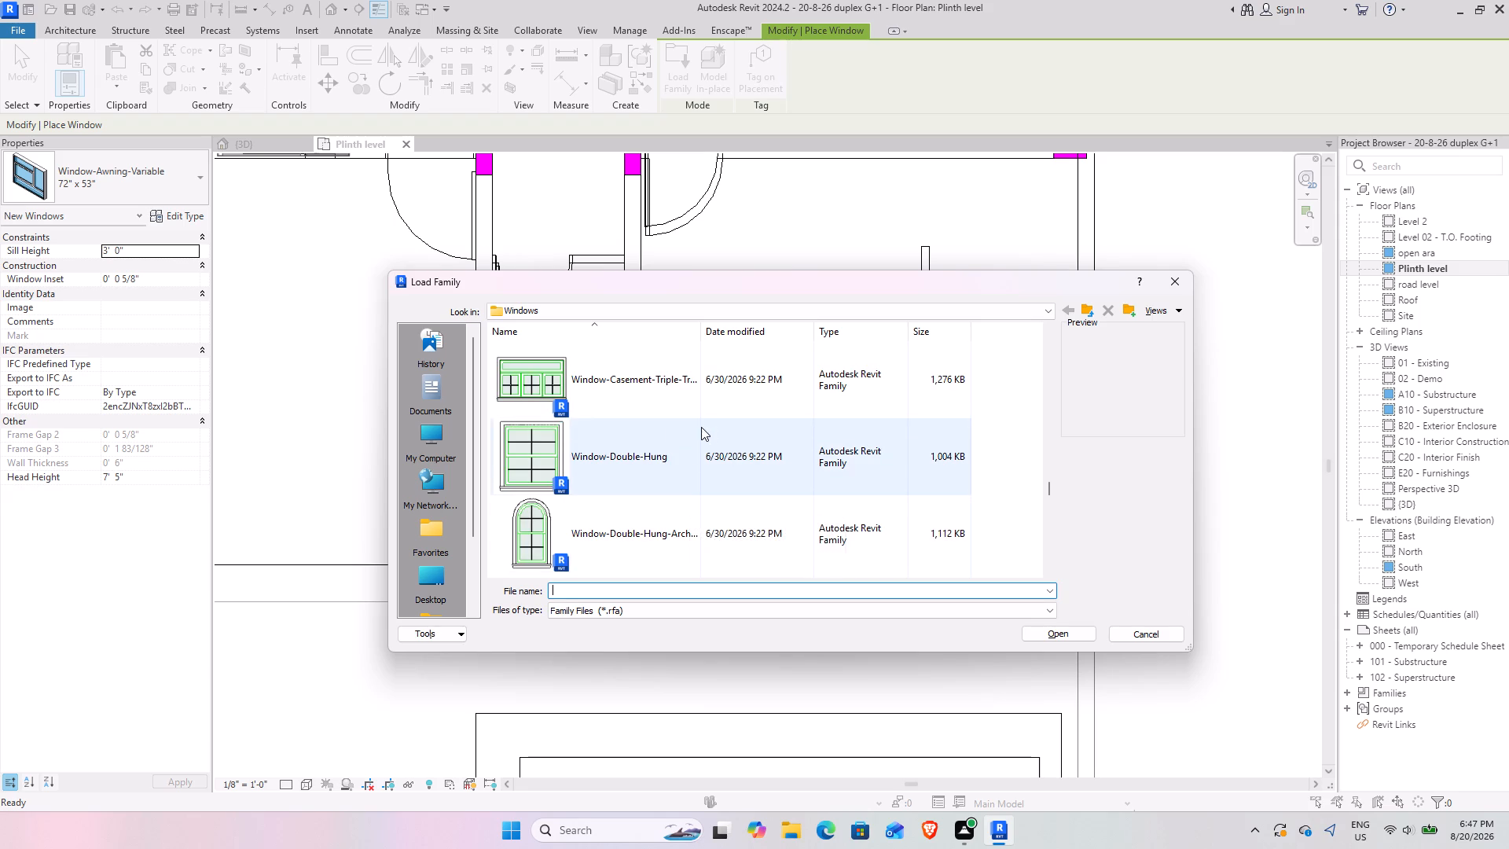
{"action": "scroll", "coordinate": [701, 427], "scroll_direction": "down", "scroll_amount": 2}
{"action": "scroll", "coordinate": [608, 480], "scroll_direction": "down", "scroll_amount": 2}
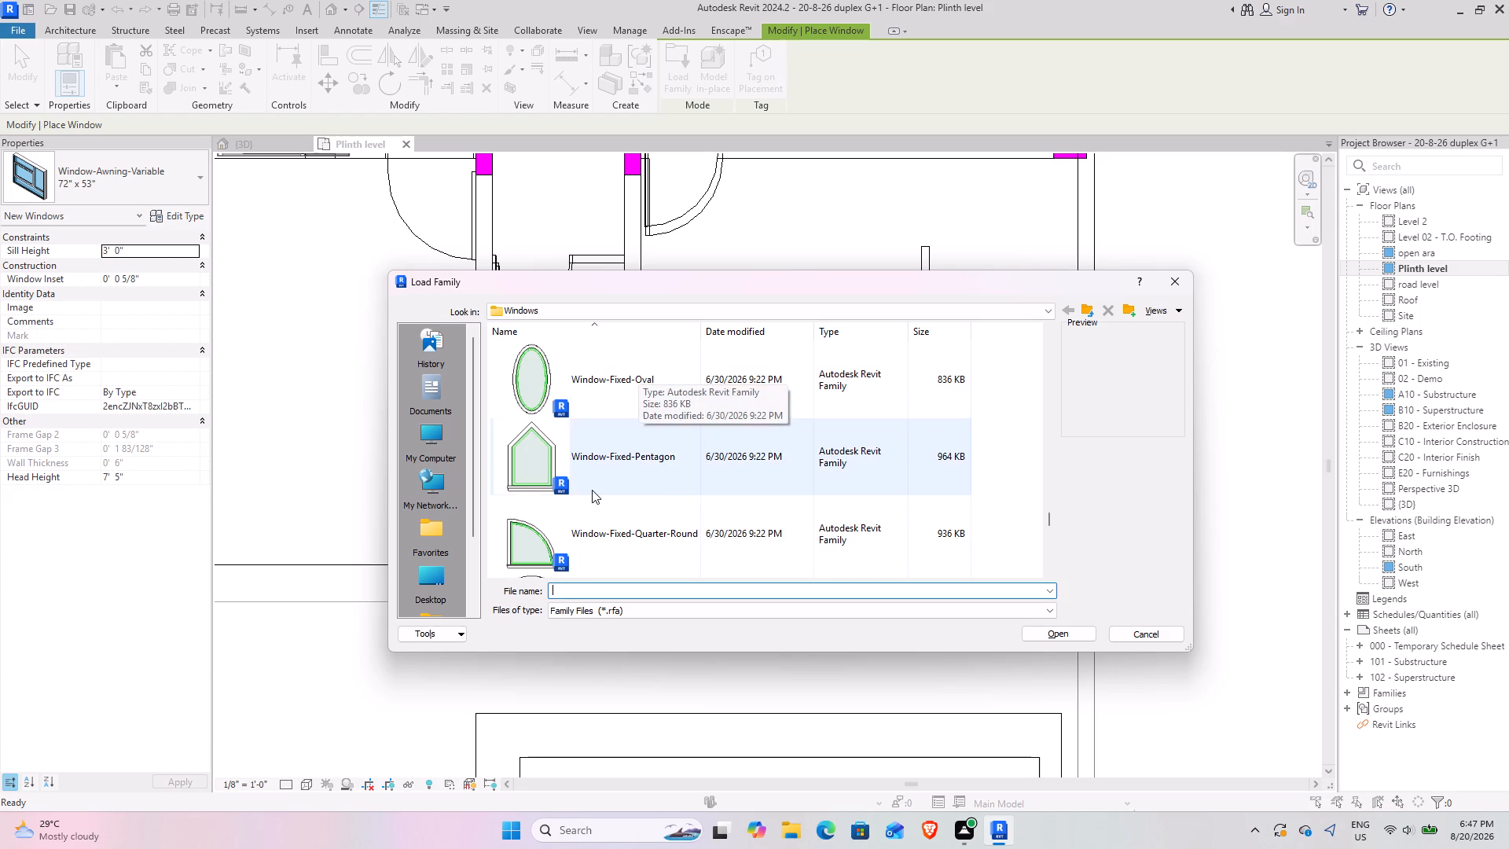
{"action": "scroll", "coordinate": [592, 493], "scroll_direction": "down", "scroll_amount": 4}
{"action": "scroll", "coordinate": [648, 449], "scroll_direction": "down", "scroll_amount": 2}
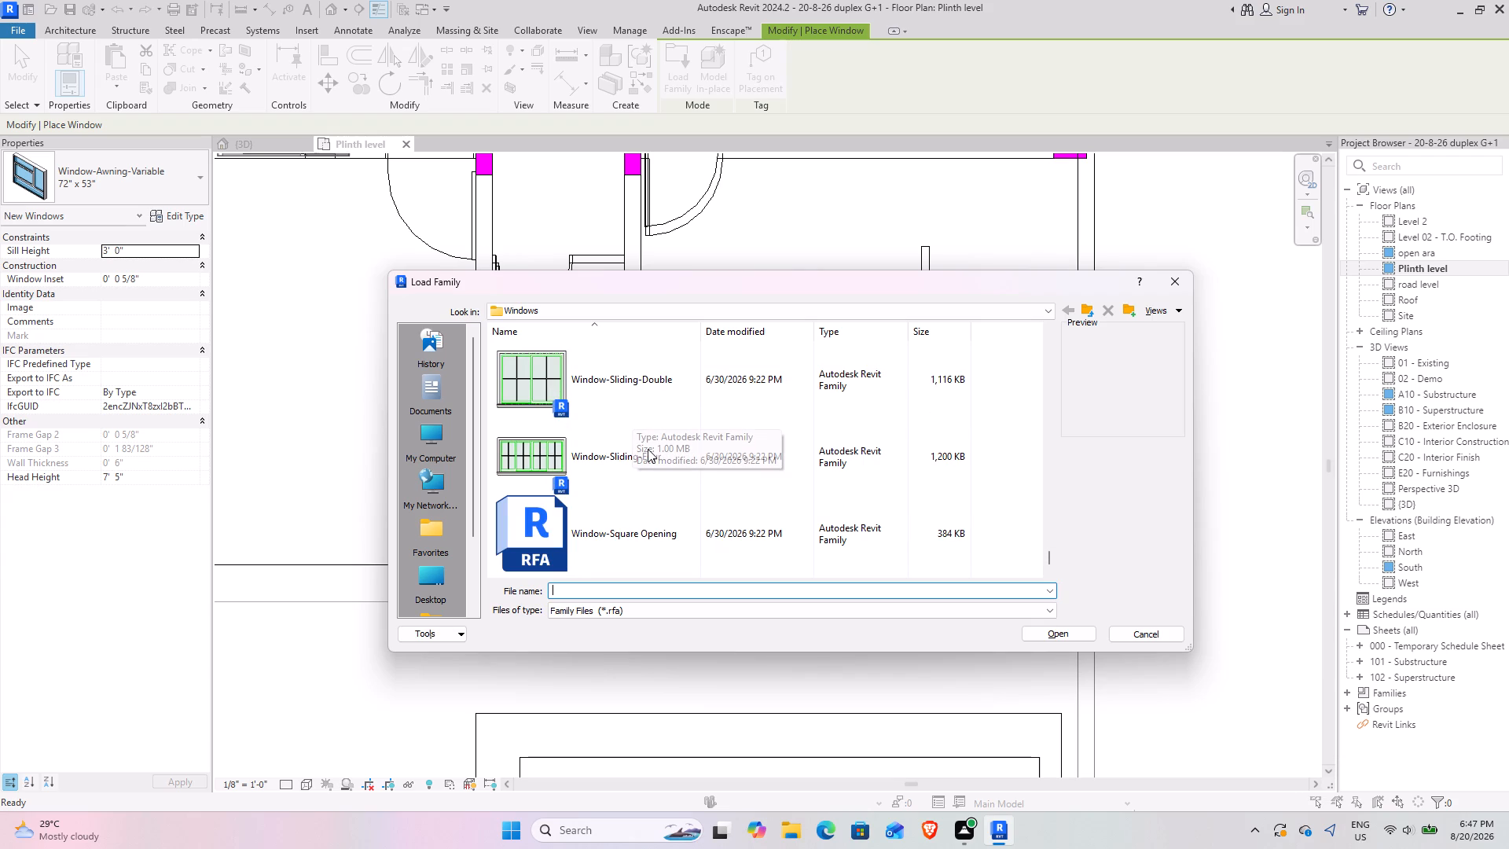
{"action": "scroll", "coordinate": [648, 449], "scroll_direction": "down", "scroll_amount": 8}
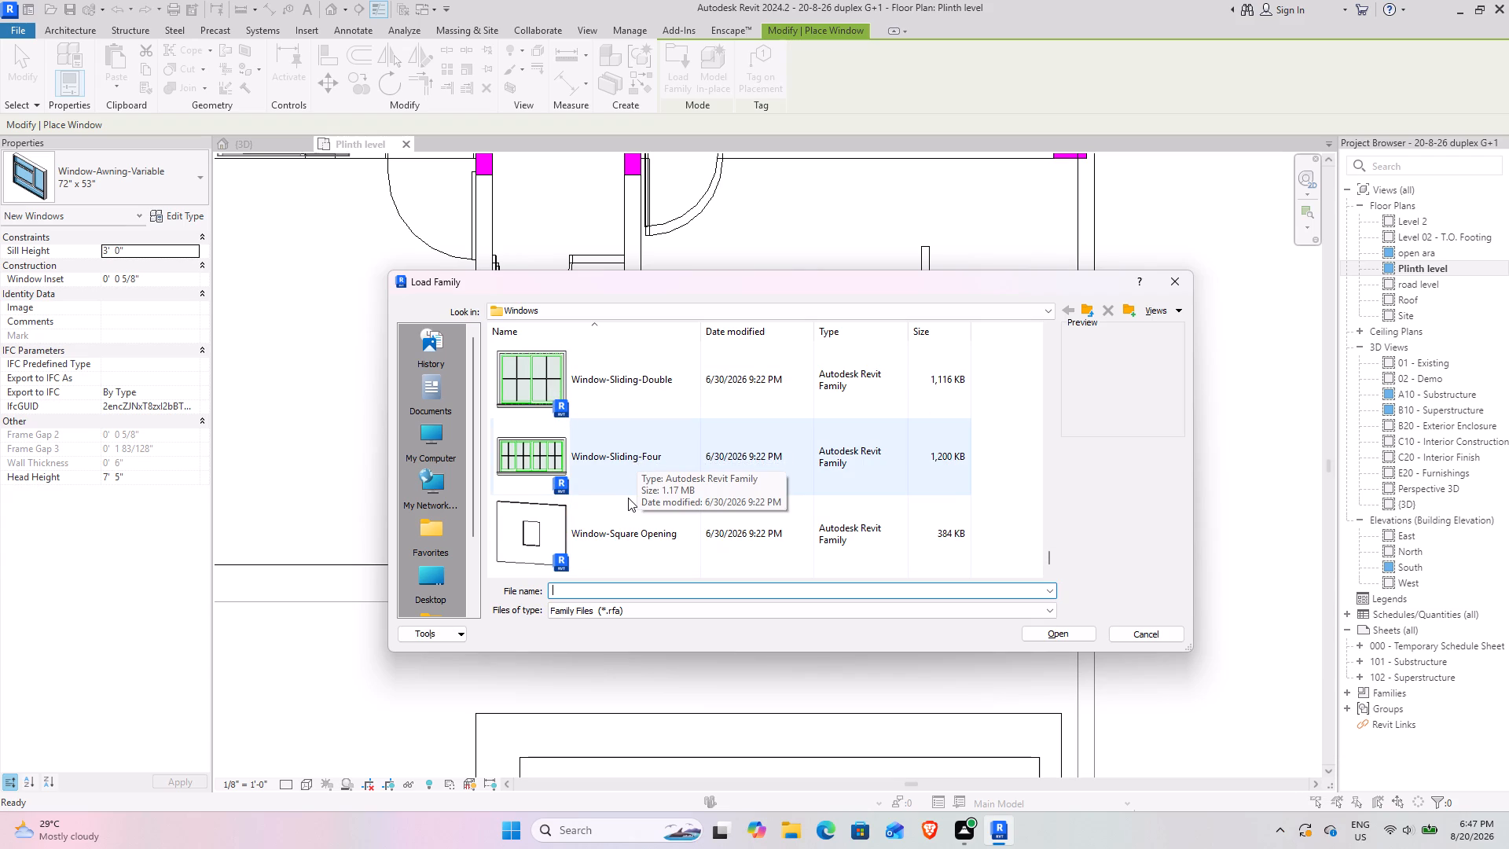
{"action": "scroll", "coordinate": [619, 501], "scroll_direction": "up", "scroll_amount": 2}
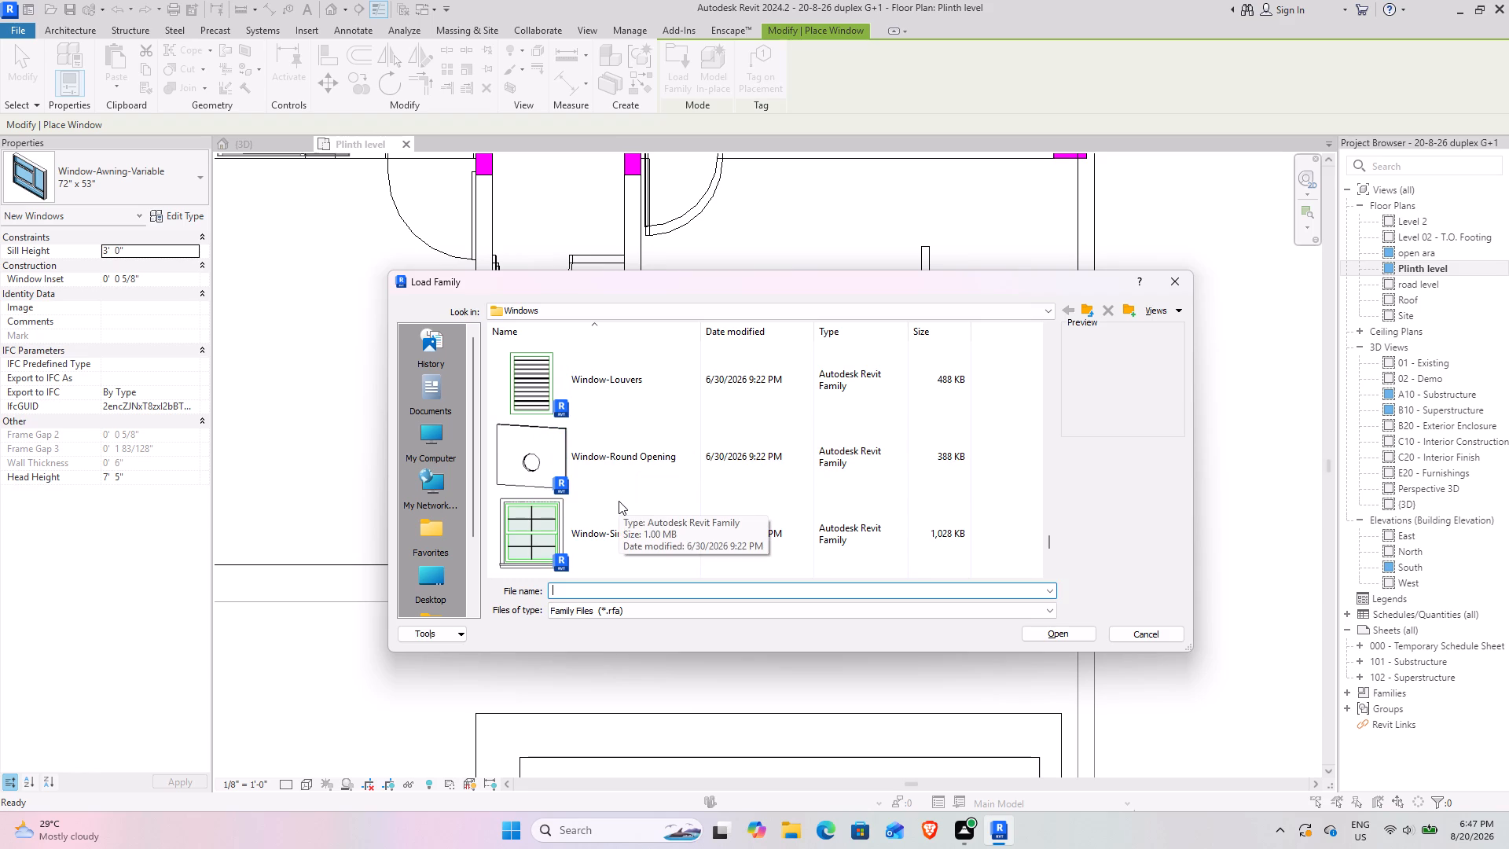
{"action": "scroll", "coordinate": [619, 501], "scroll_direction": "down", "scroll_amount": 7}
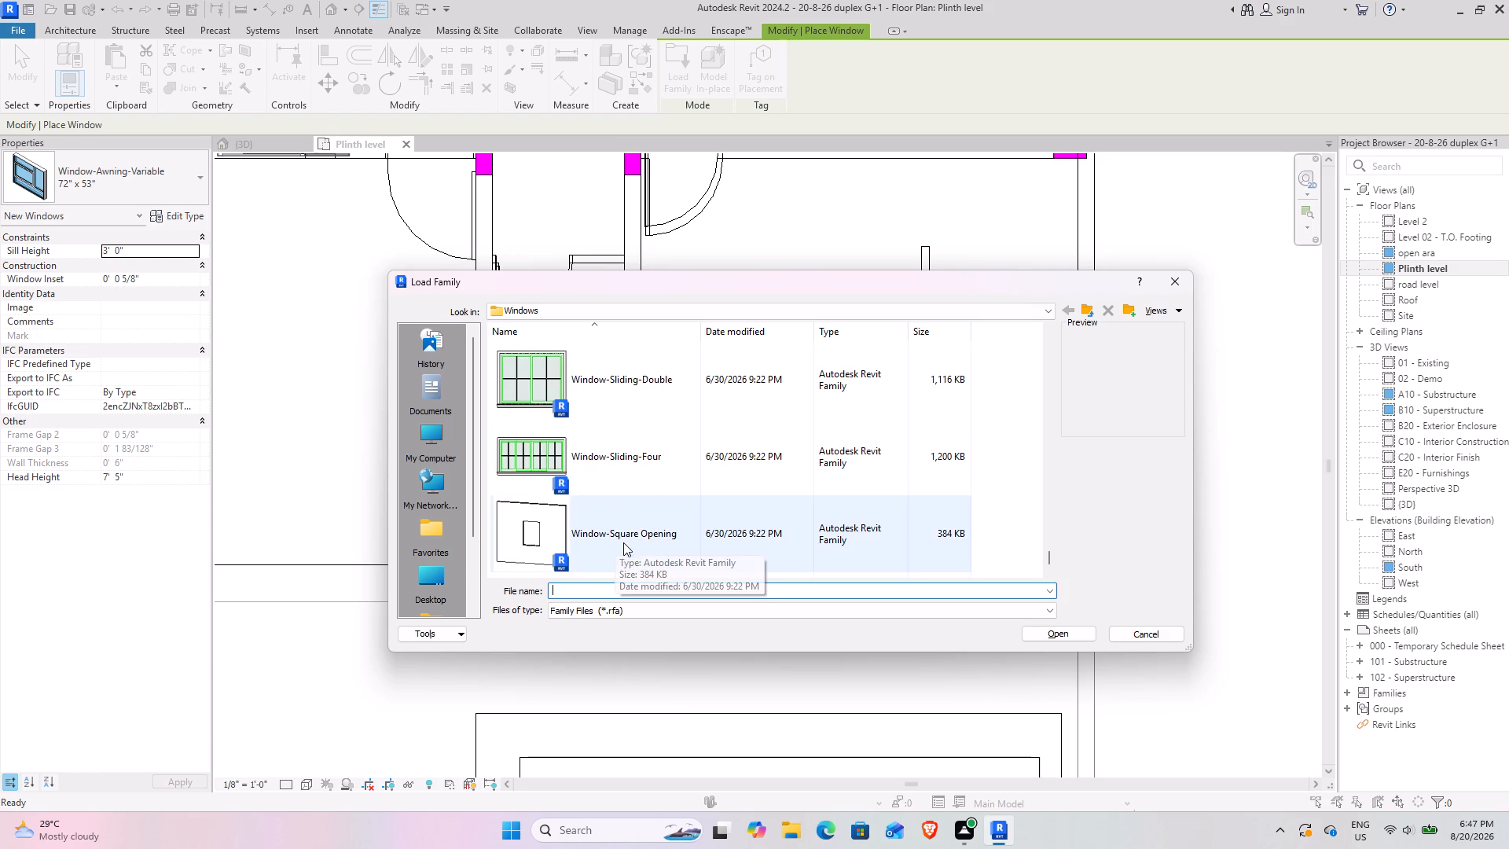
{"action": "scroll", "coordinate": [642, 501], "scroll_direction": "up", "scroll_amount": 7}
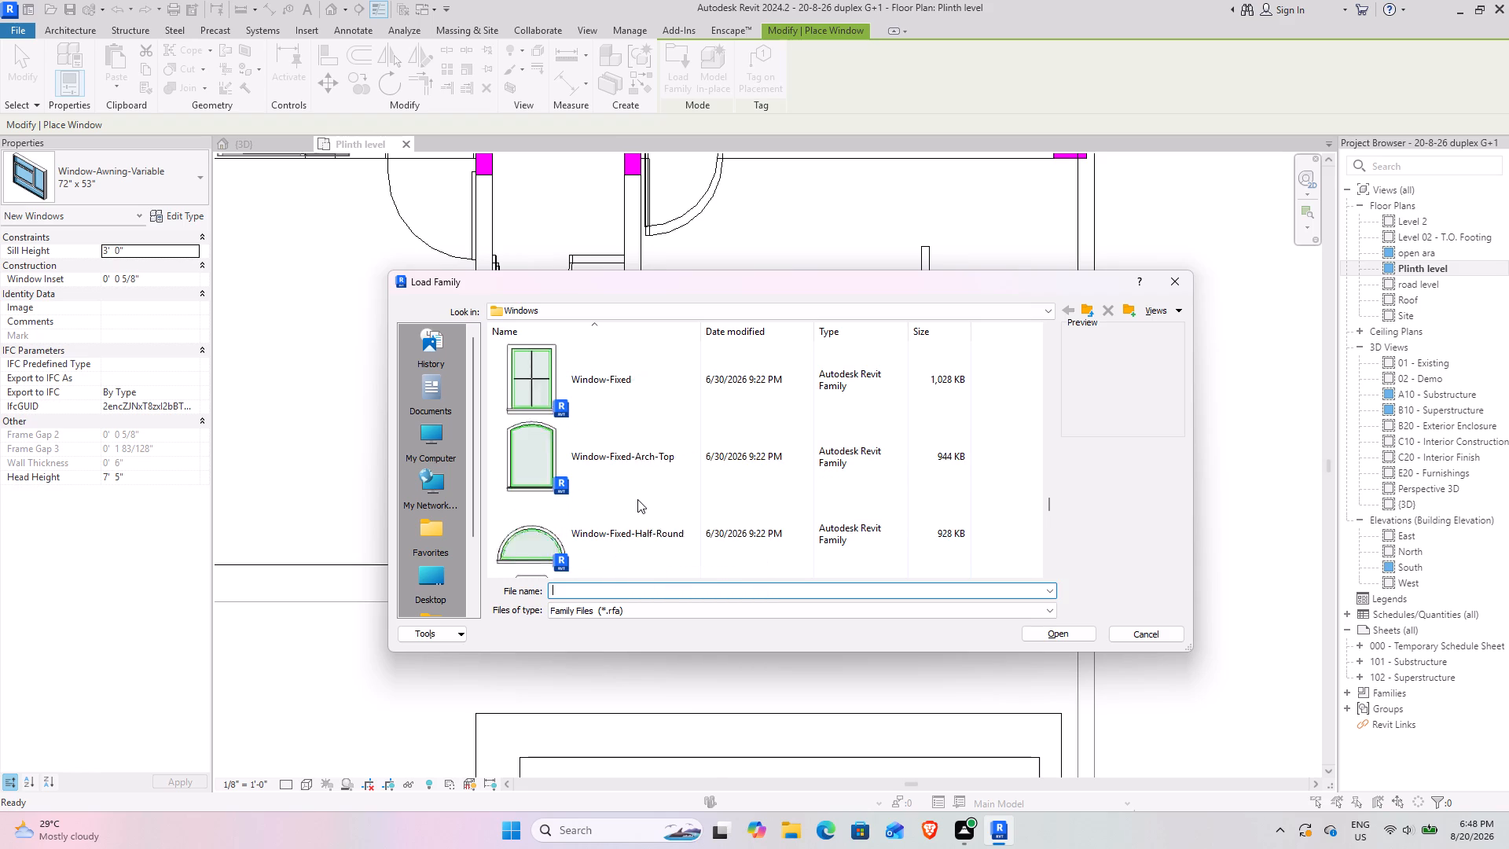
{"action": "scroll", "coordinate": [637, 499], "scroll_direction": "up", "scroll_amount": 1}
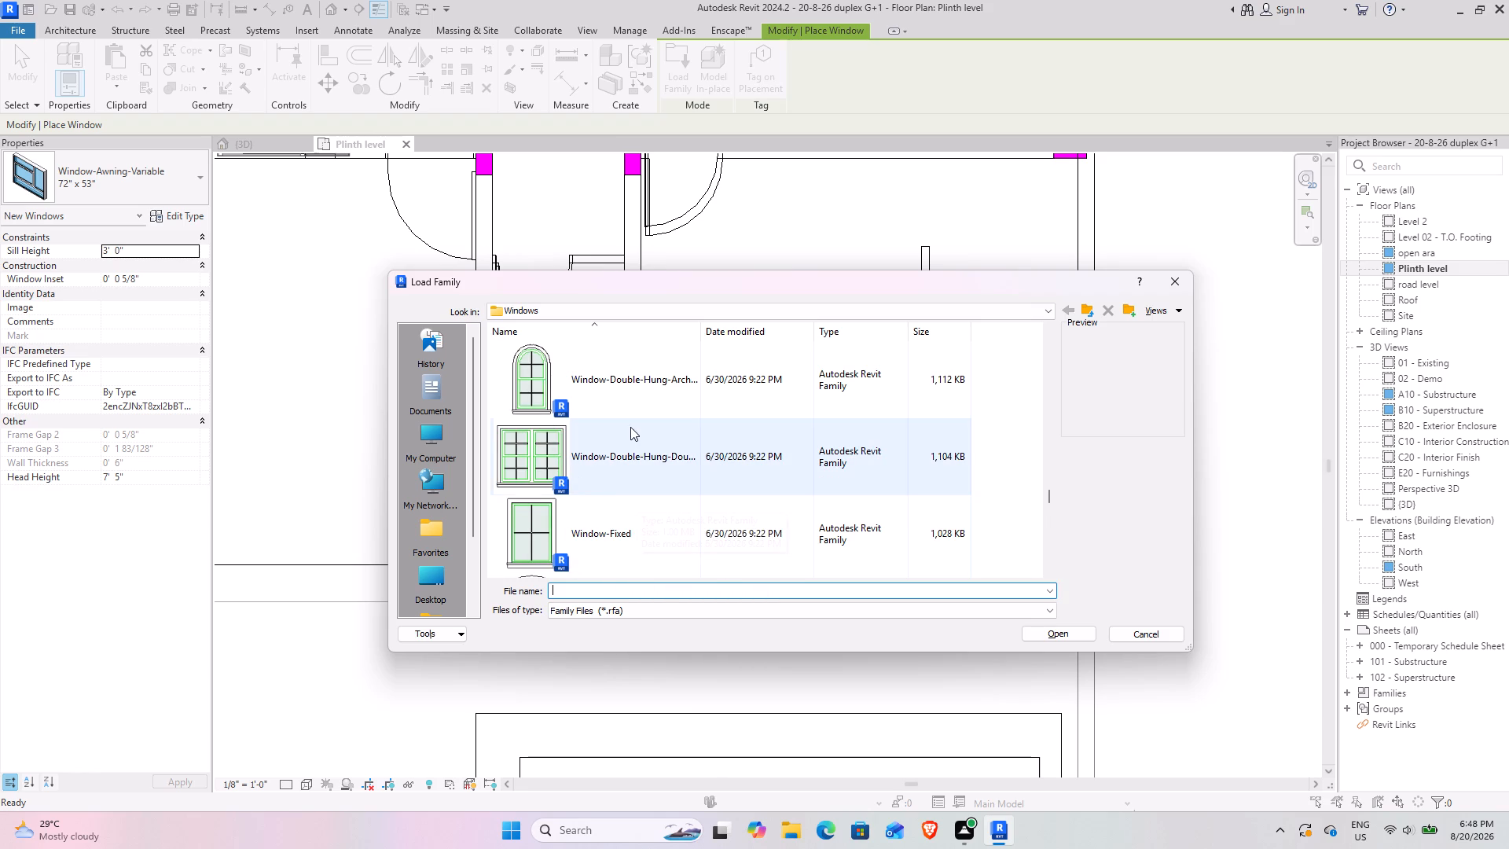
{"action": "scroll", "coordinate": [633, 460], "scroll_direction": "up", "scroll_amount": 2}
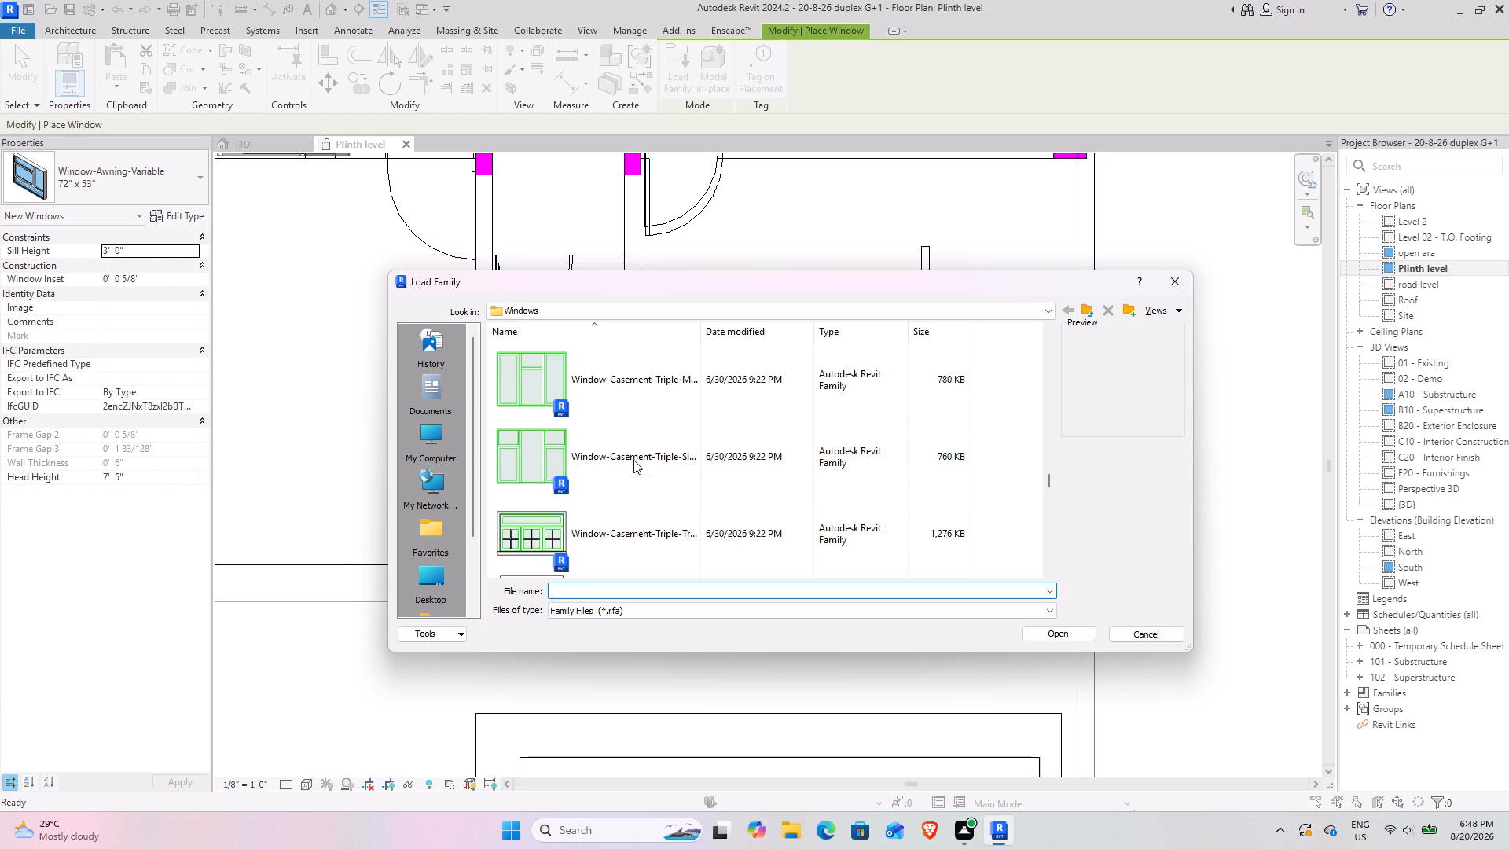
{"action": "scroll", "coordinate": [633, 460], "scroll_direction": "up", "scroll_amount": 5}
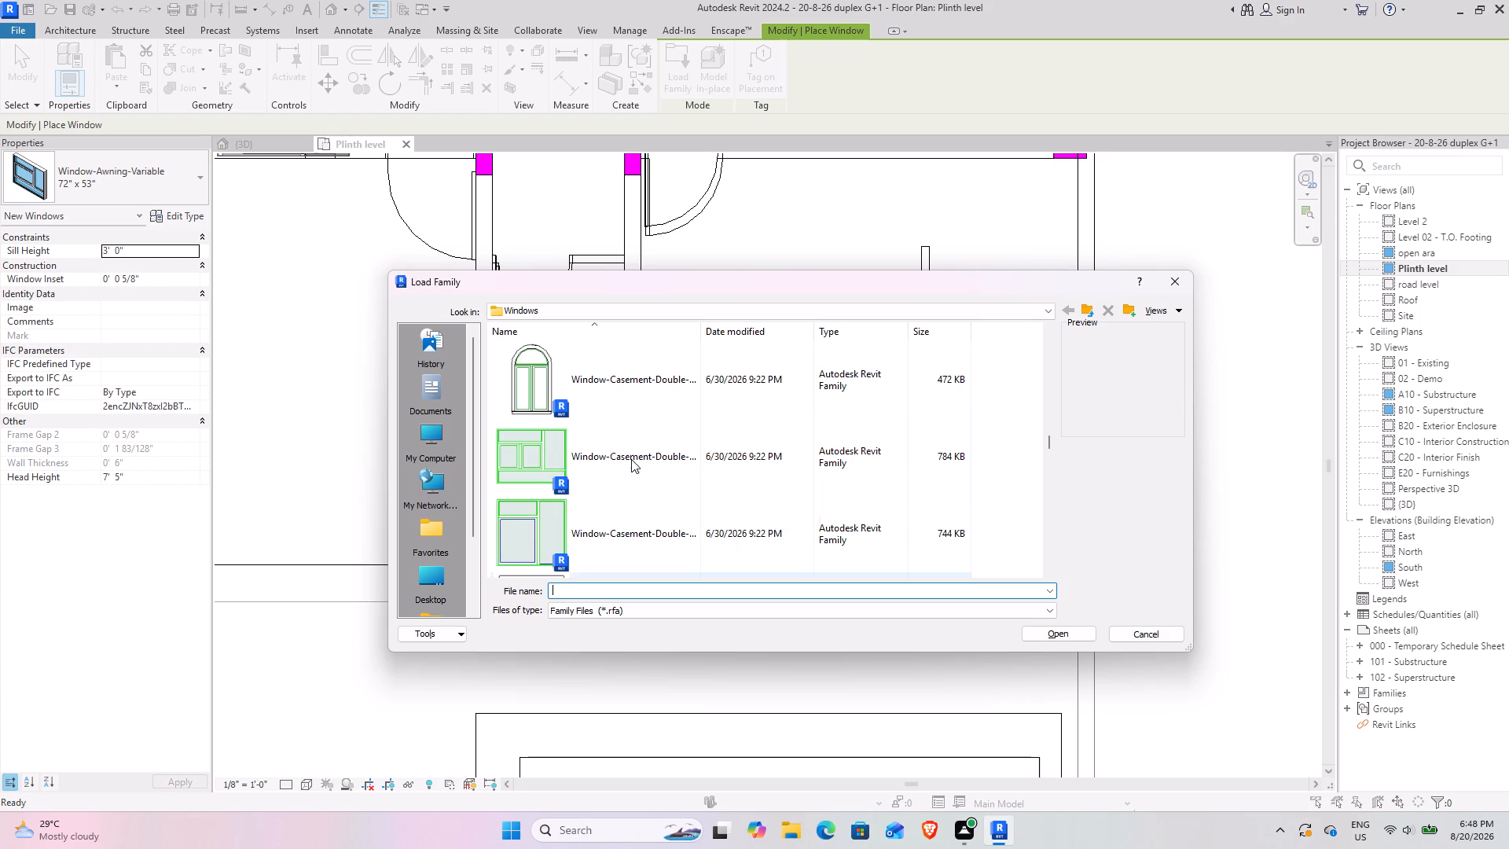
{"action": "scroll", "coordinate": [631, 459], "scroll_direction": "up", "scroll_amount": 4}
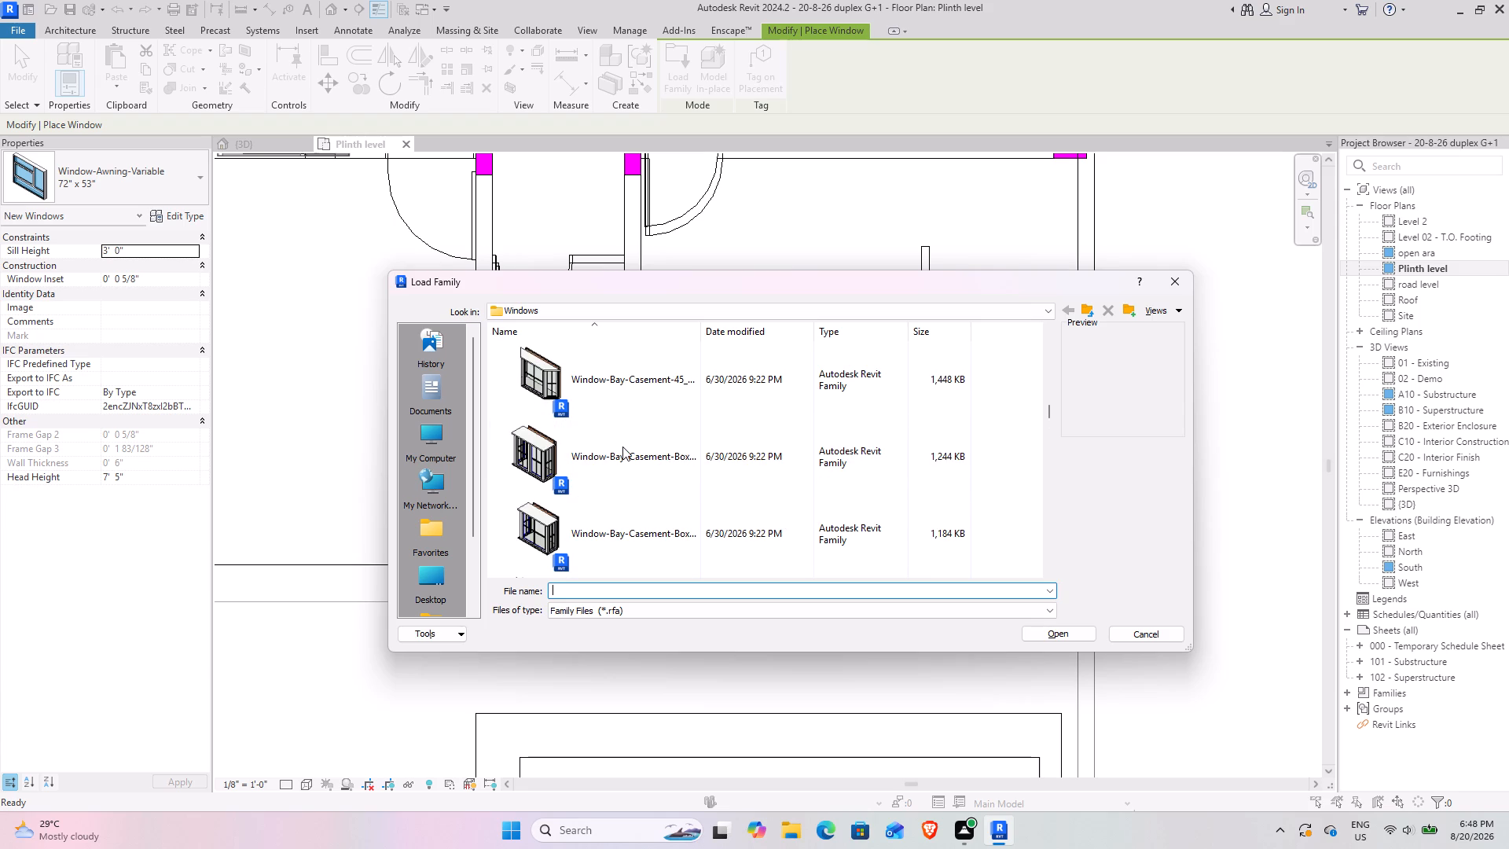
{"action": "scroll", "coordinate": [622, 447], "scroll_direction": "up", "scroll_amount": 2}
{"action": "scroll", "coordinate": [608, 483], "scroll_direction": "down", "scroll_amount": 4}
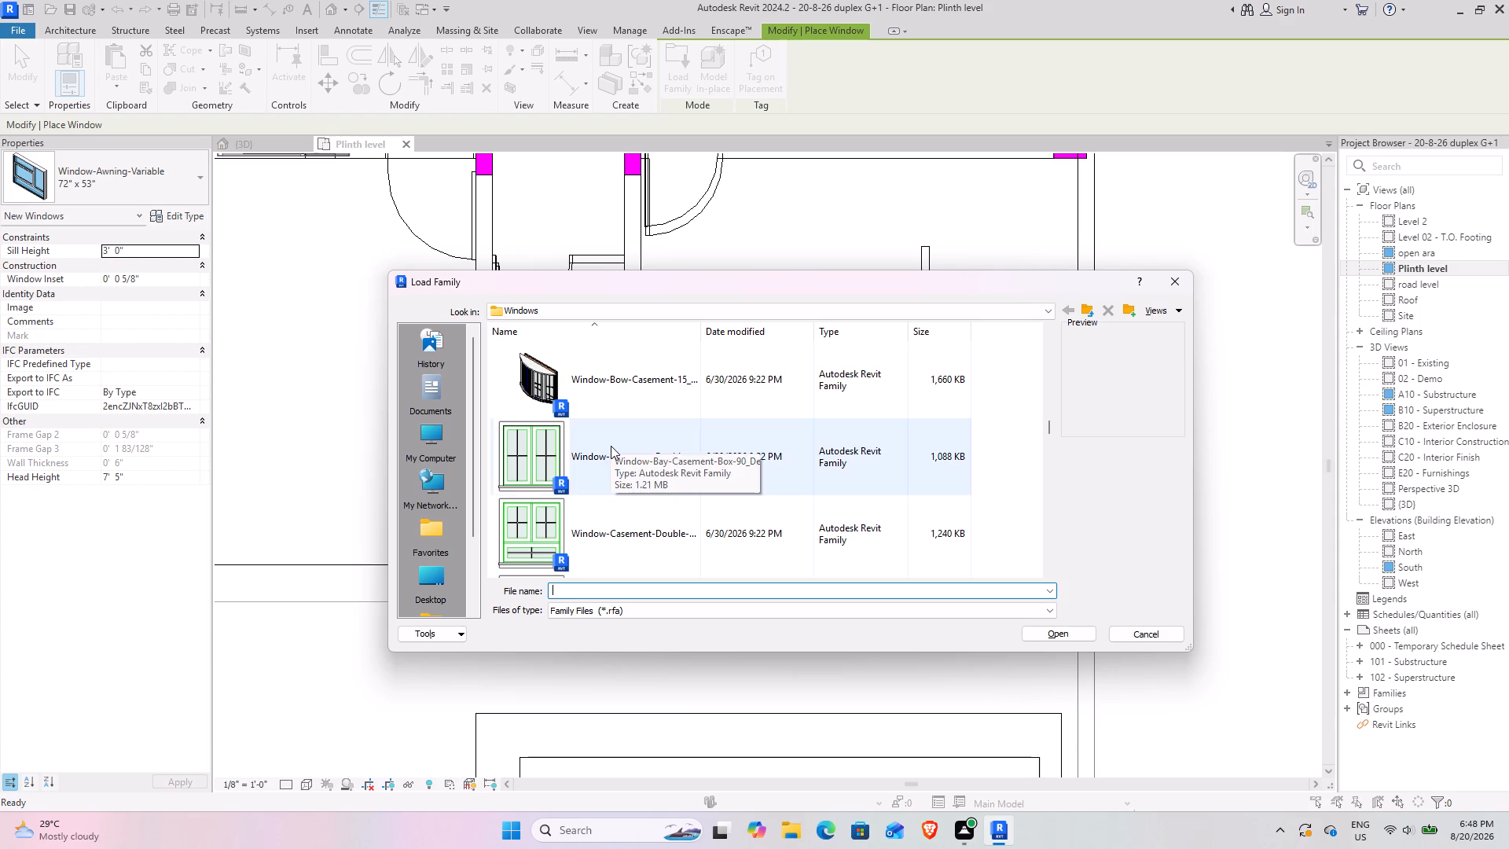
{"action": "scroll", "coordinate": [611, 446], "scroll_direction": "down", "scroll_amount": 3}
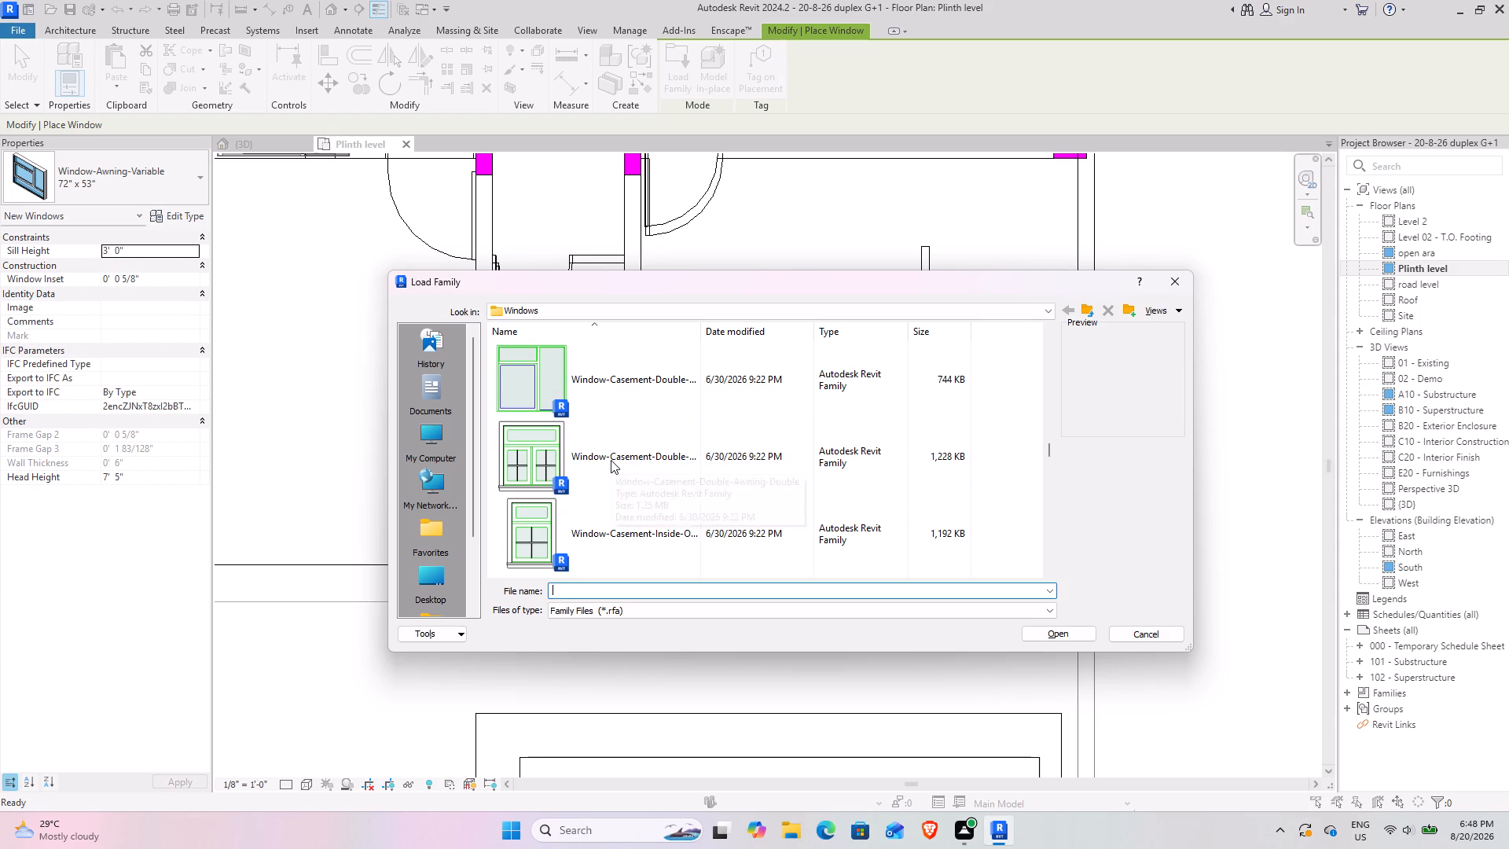
{"action": "scroll", "coordinate": [611, 460], "scroll_direction": "down", "scroll_amount": 15}
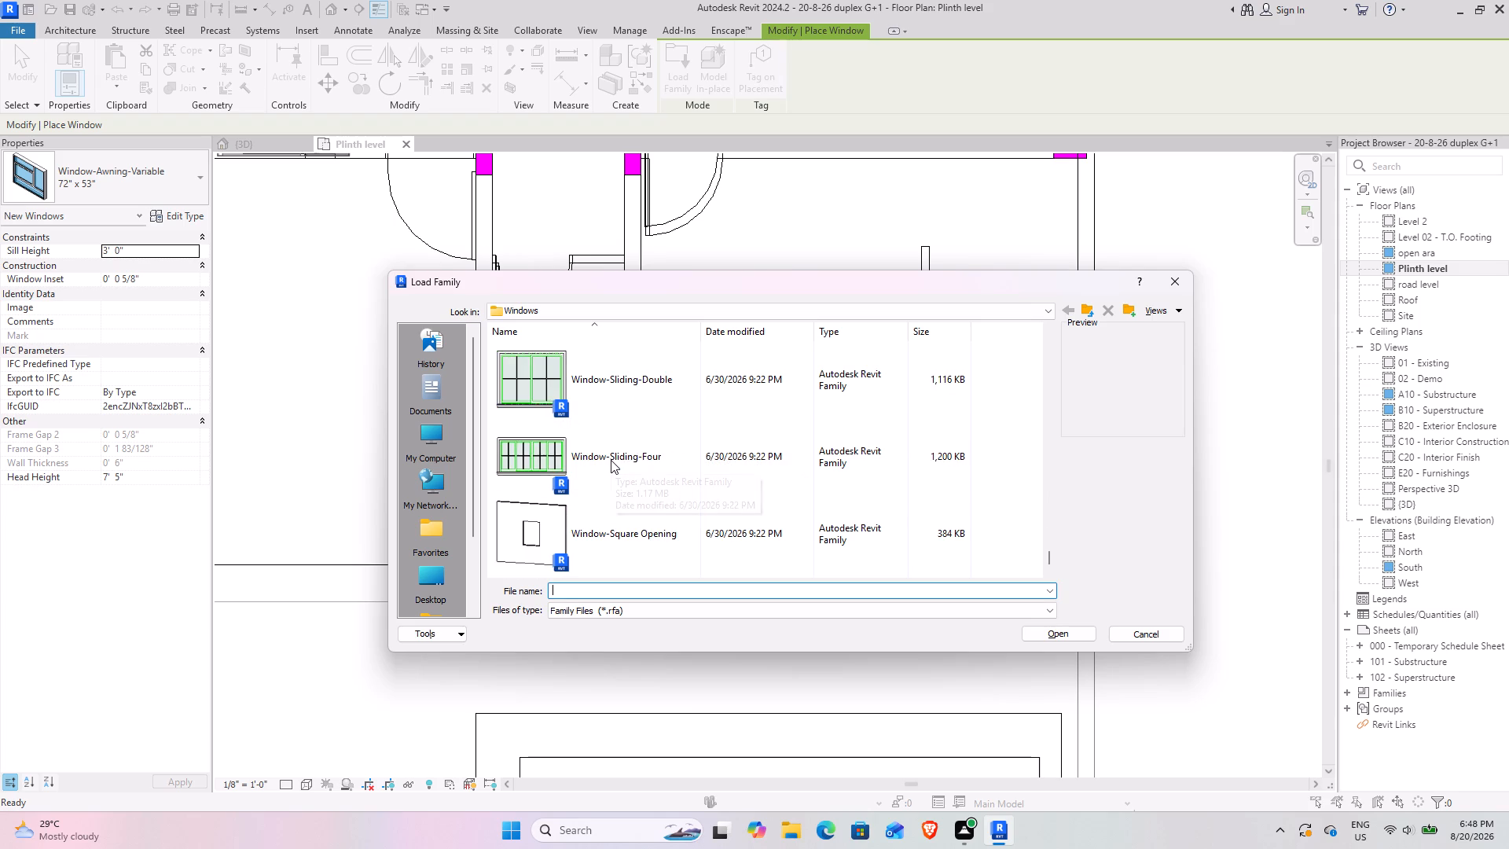
Load the Window-Louvers family from the Windows library for placement.
{"action": "scroll", "coordinate": [611, 460], "scroll_direction": "up", "scroll_amount": 2}
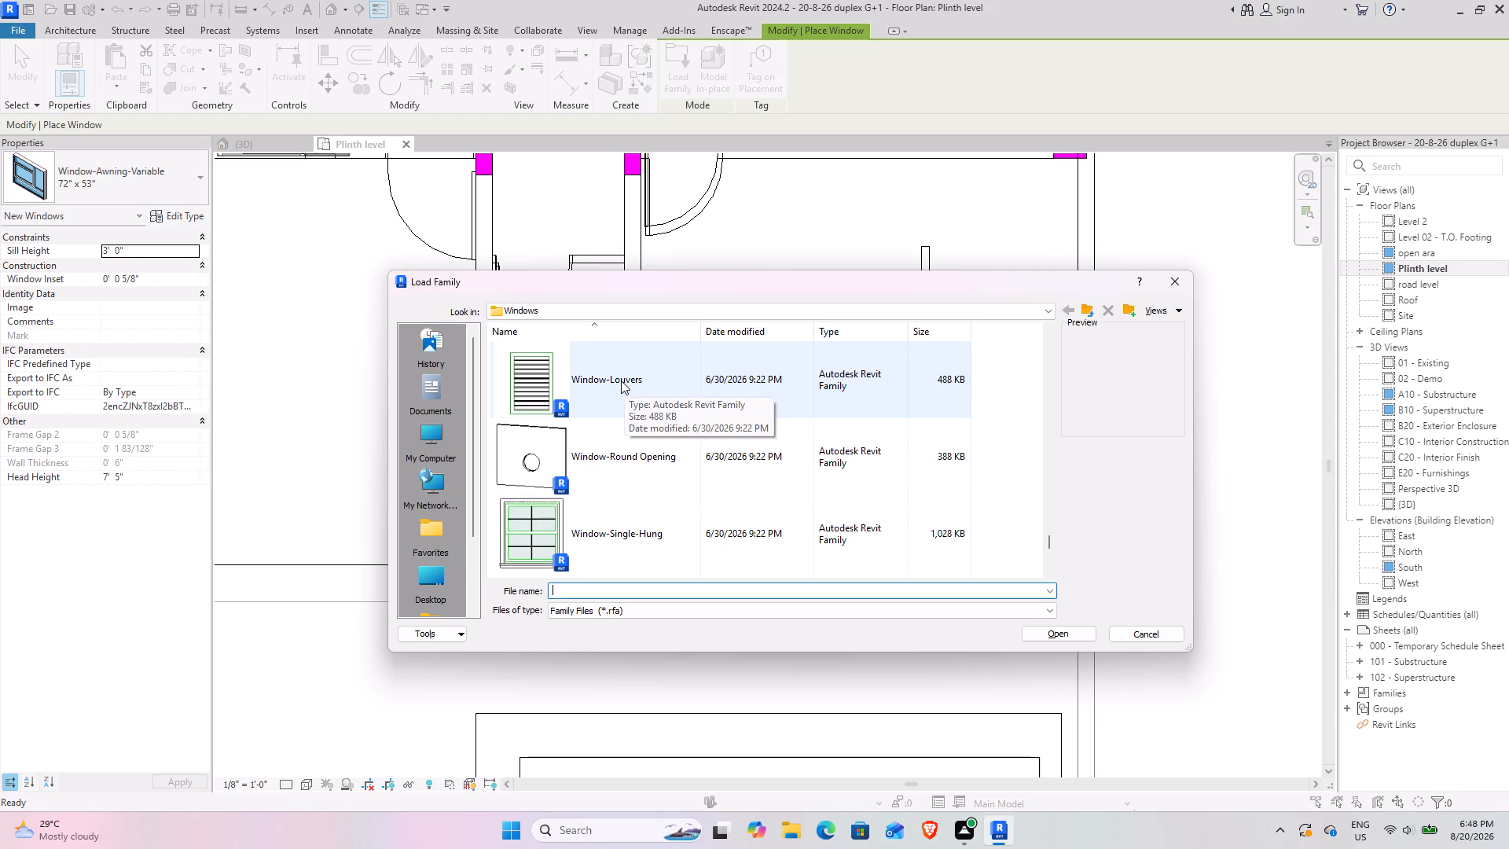
{"action": "left_click", "coordinate": [621, 380]}
{"action": "left_click", "coordinate": [1079, 627]}
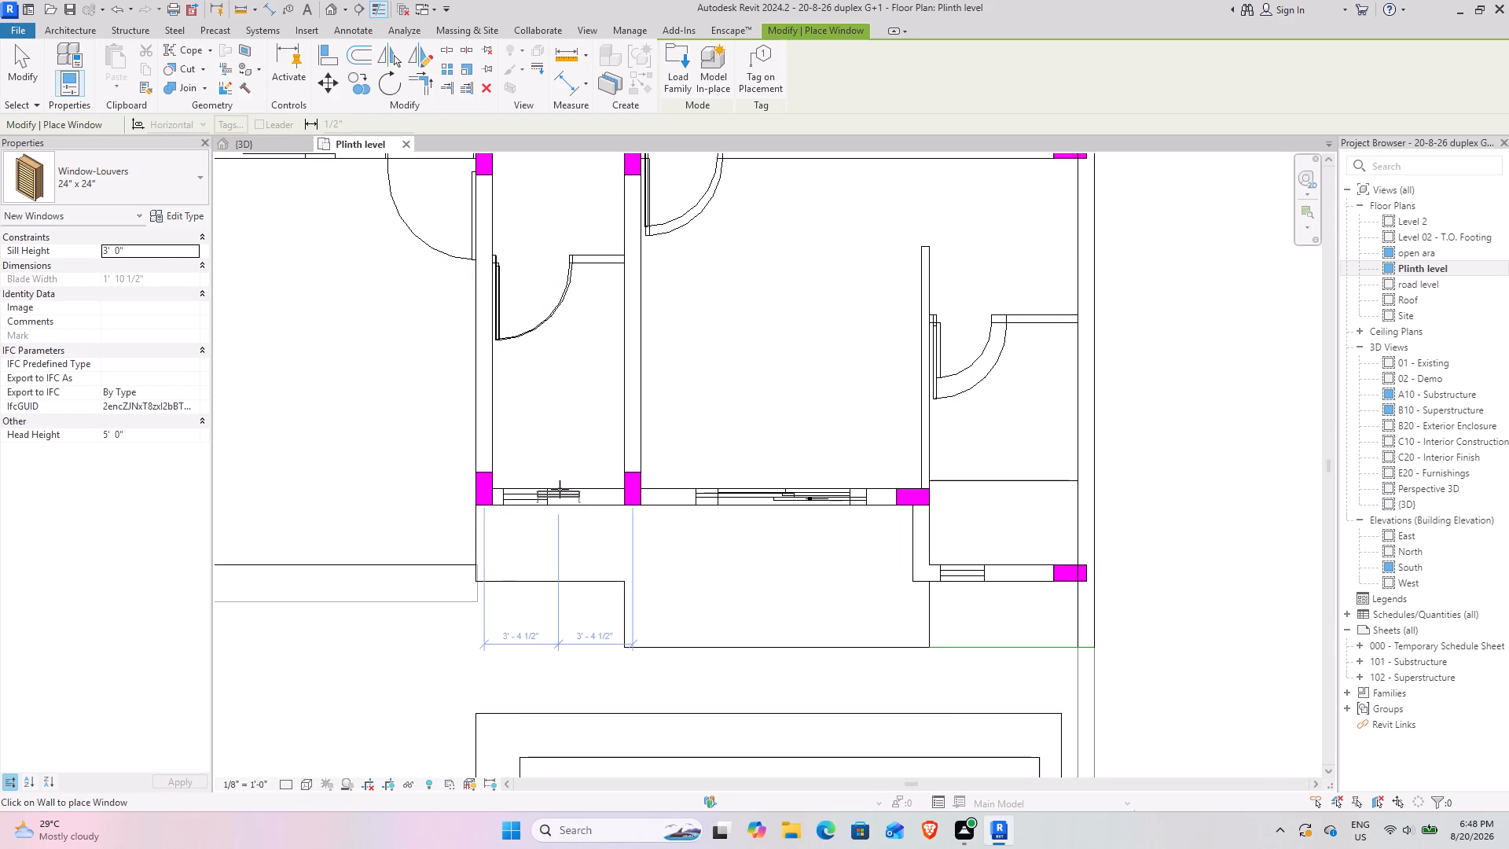
Place two 24" x 24" Window-Louvers windows at the small existing openings, one in each of the two stepped front wall segments.
{"action": "scroll", "coordinate": [559, 489], "scroll_direction": "up", "scroll_amount": 4}
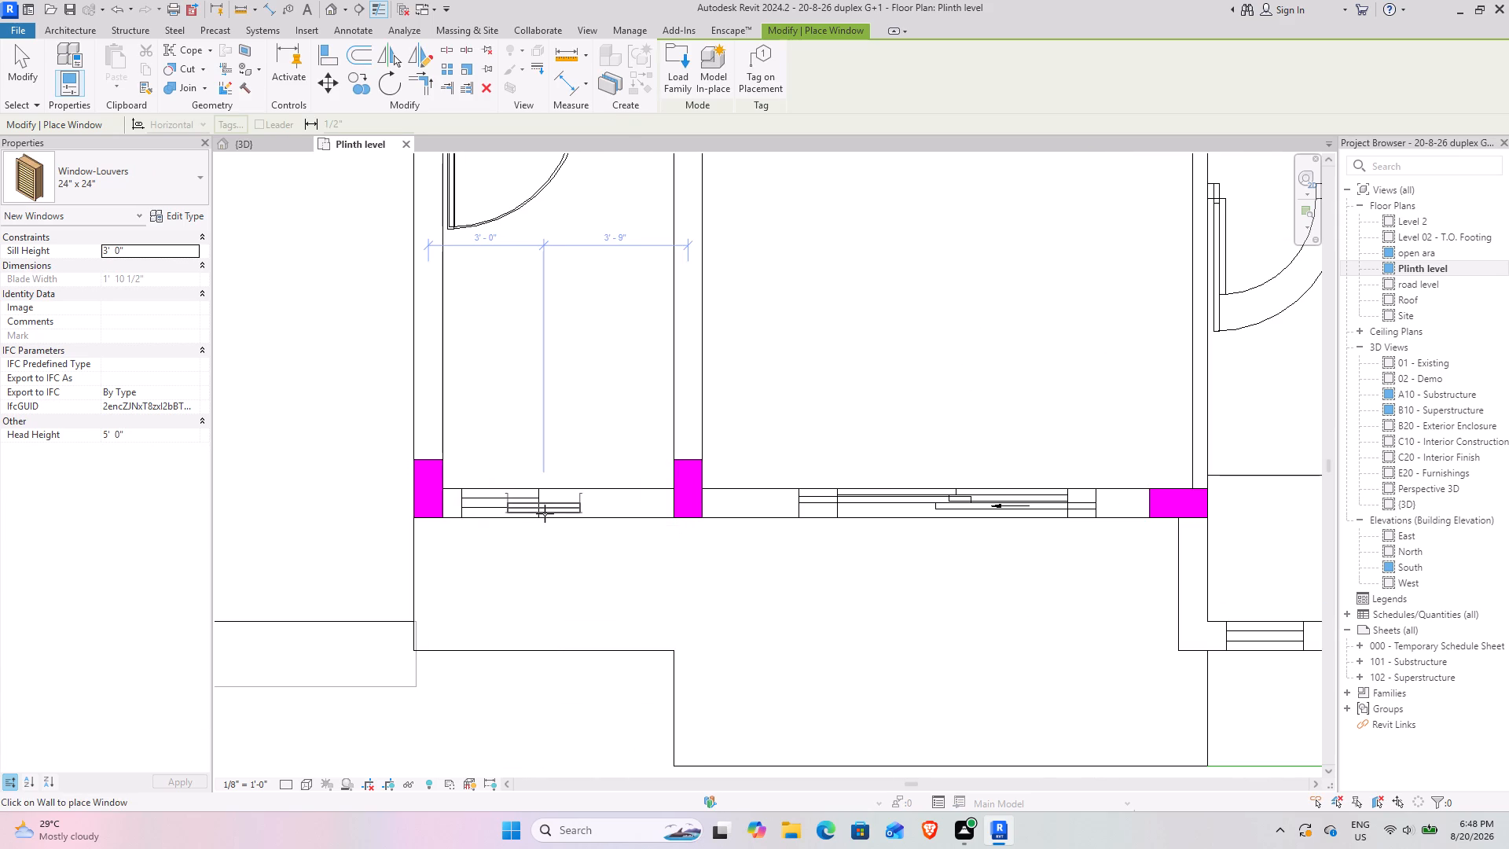
{"action": "left_click", "coordinate": [545, 513]}
{"action": "middle_click_drag", "start_coordinate": [870, 565], "coordinate": [422, 461]}
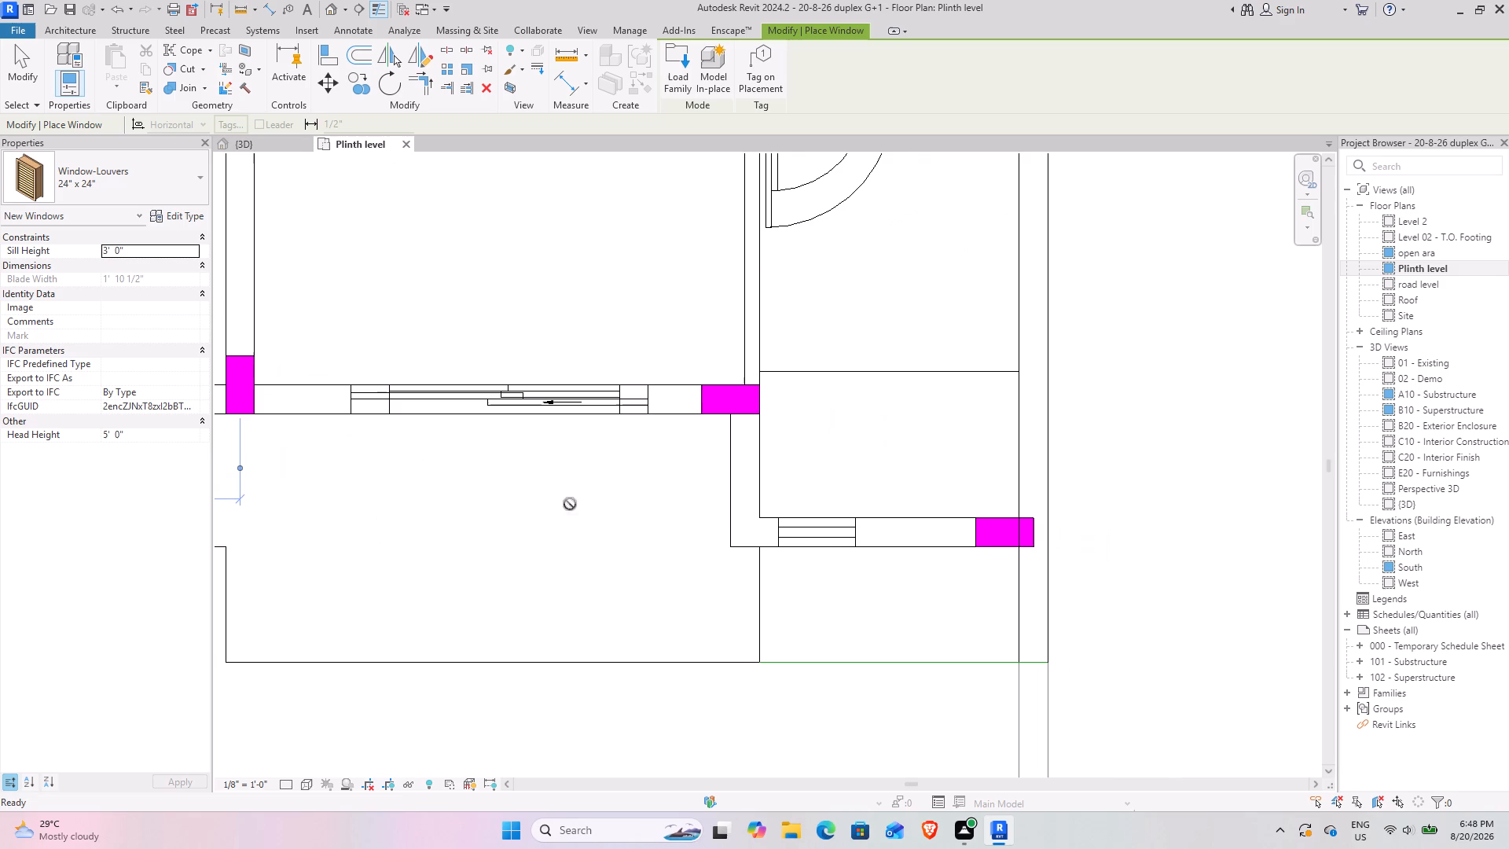
{"action": "left_click", "coordinate": [816, 543]}
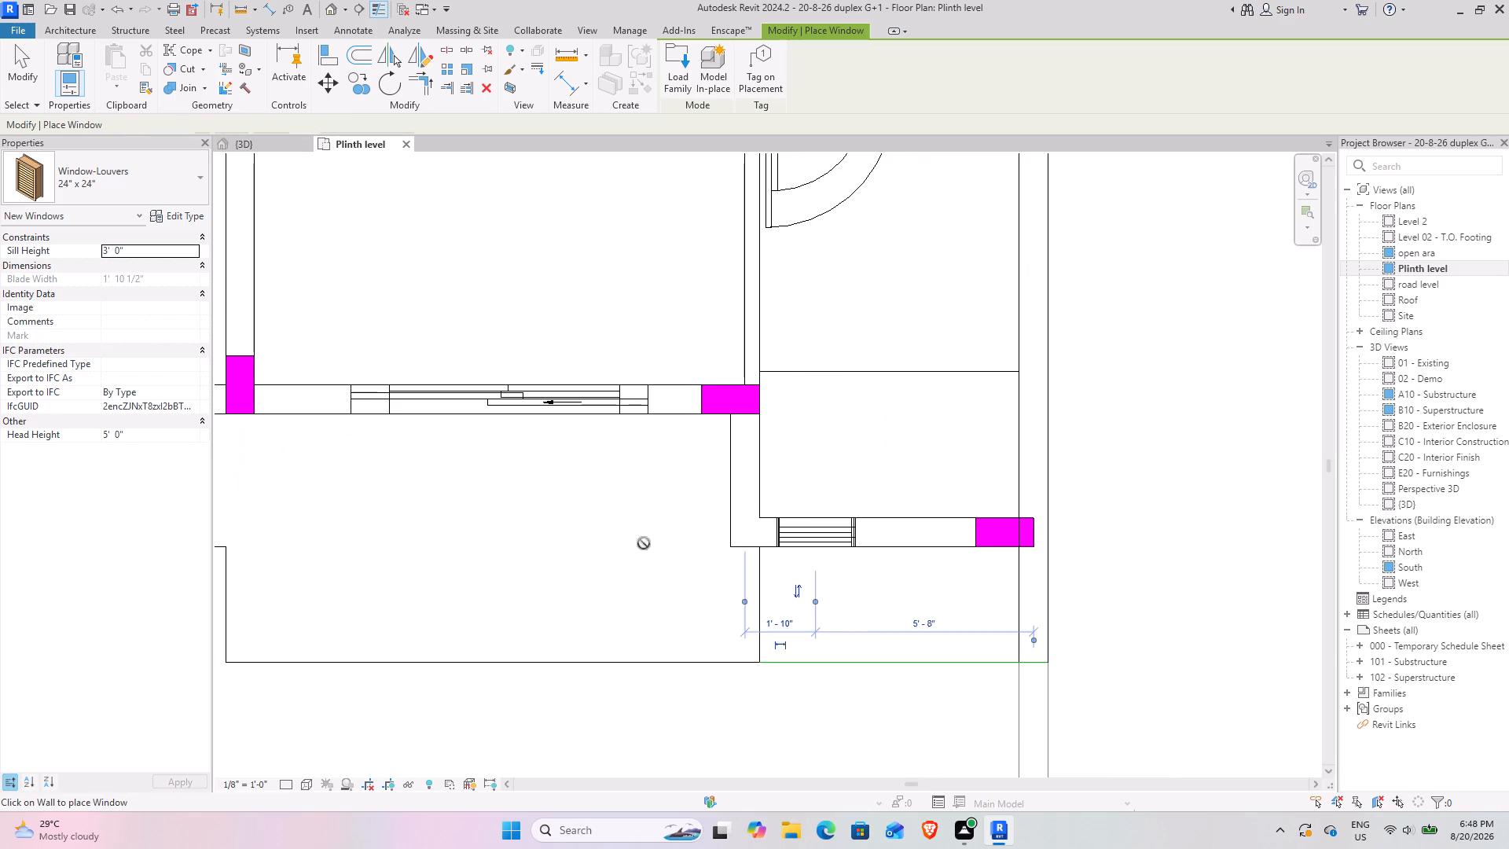
{"action": "middle_click_drag", "start_coordinate": [509, 540], "coordinate": [896, 639]}
{"action": "left_click", "coordinate": [2, 49]}
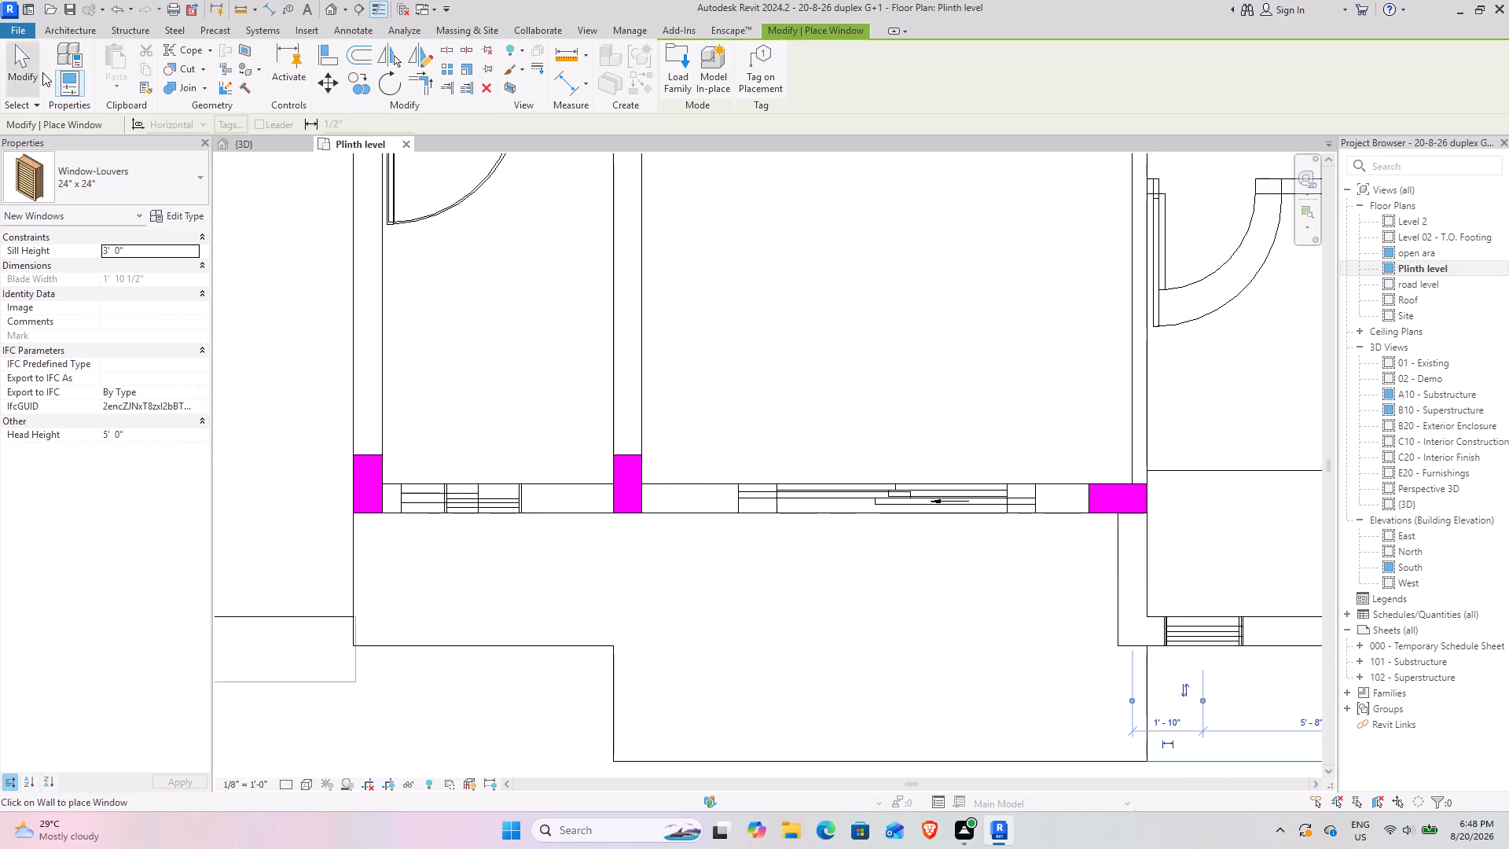
{"action": "left_click", "coordinate": [20, 71]}
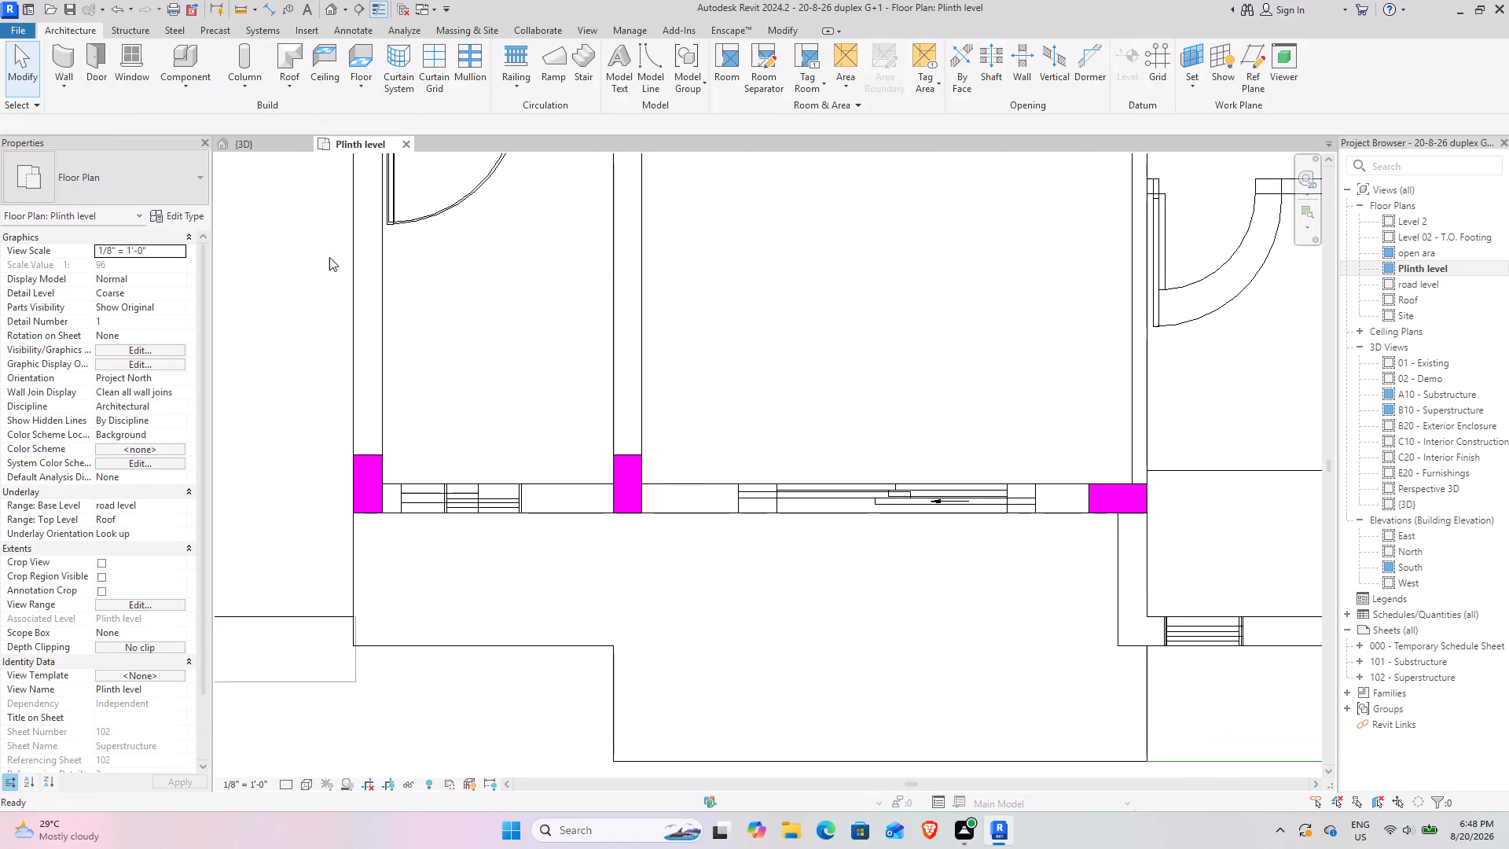
Nudge the louver window beside the sliding door sideways onto the small existing opening, about 1'-11 1/4" from the outer column's centre.
{"action": "left_click", "coordinate": [483, 508]}
{"action": "scroll", "coordinate": [409, 493], "scroll_direction": "up", "scroll_amount": 2}
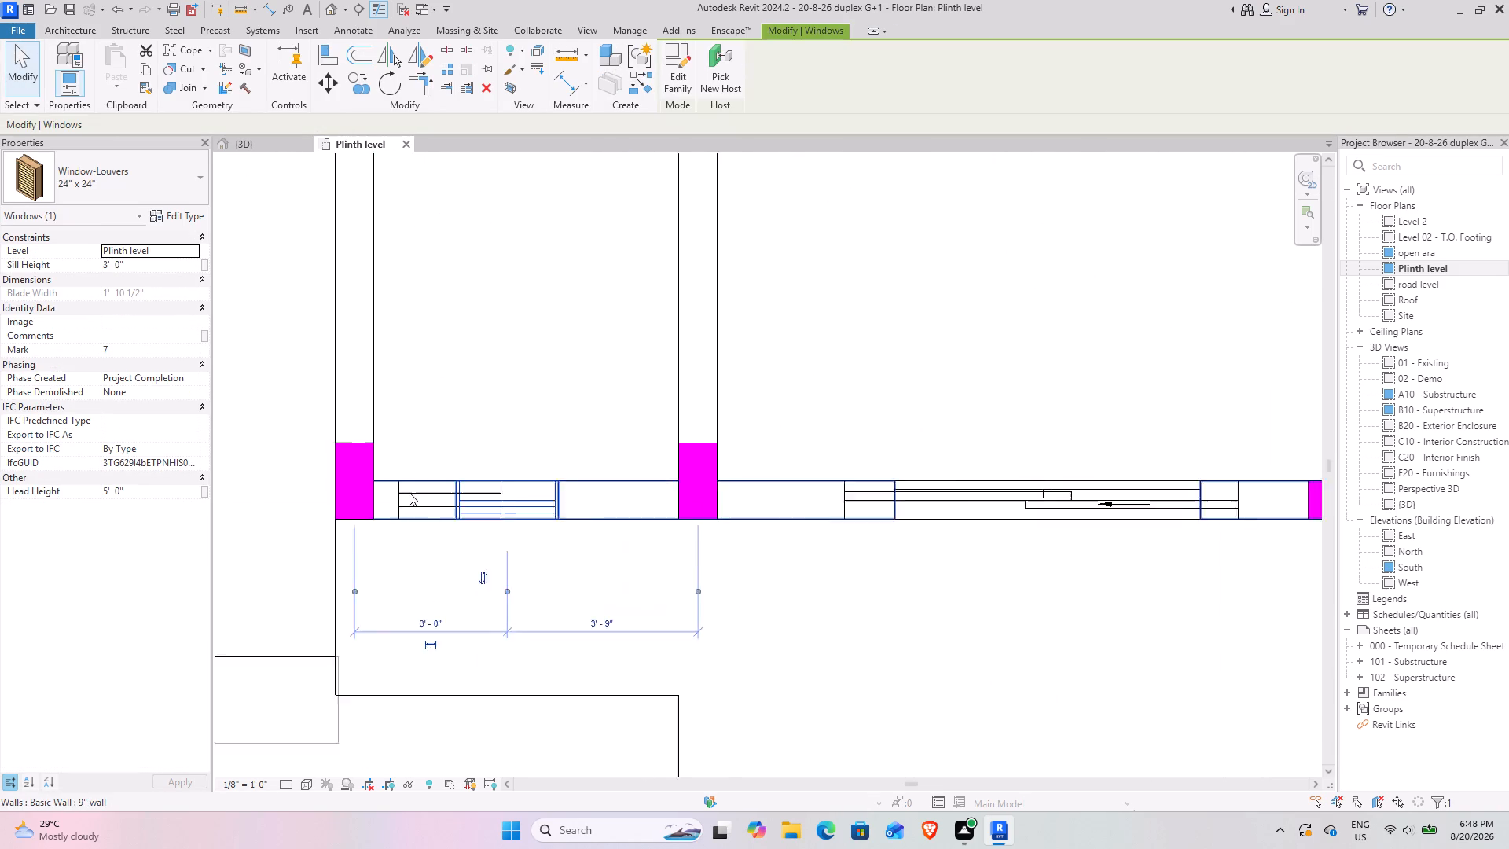
{"action": "scroll", "coordinate": [409, 492], "scroll_direction": "up", "scroll_amount": 1}
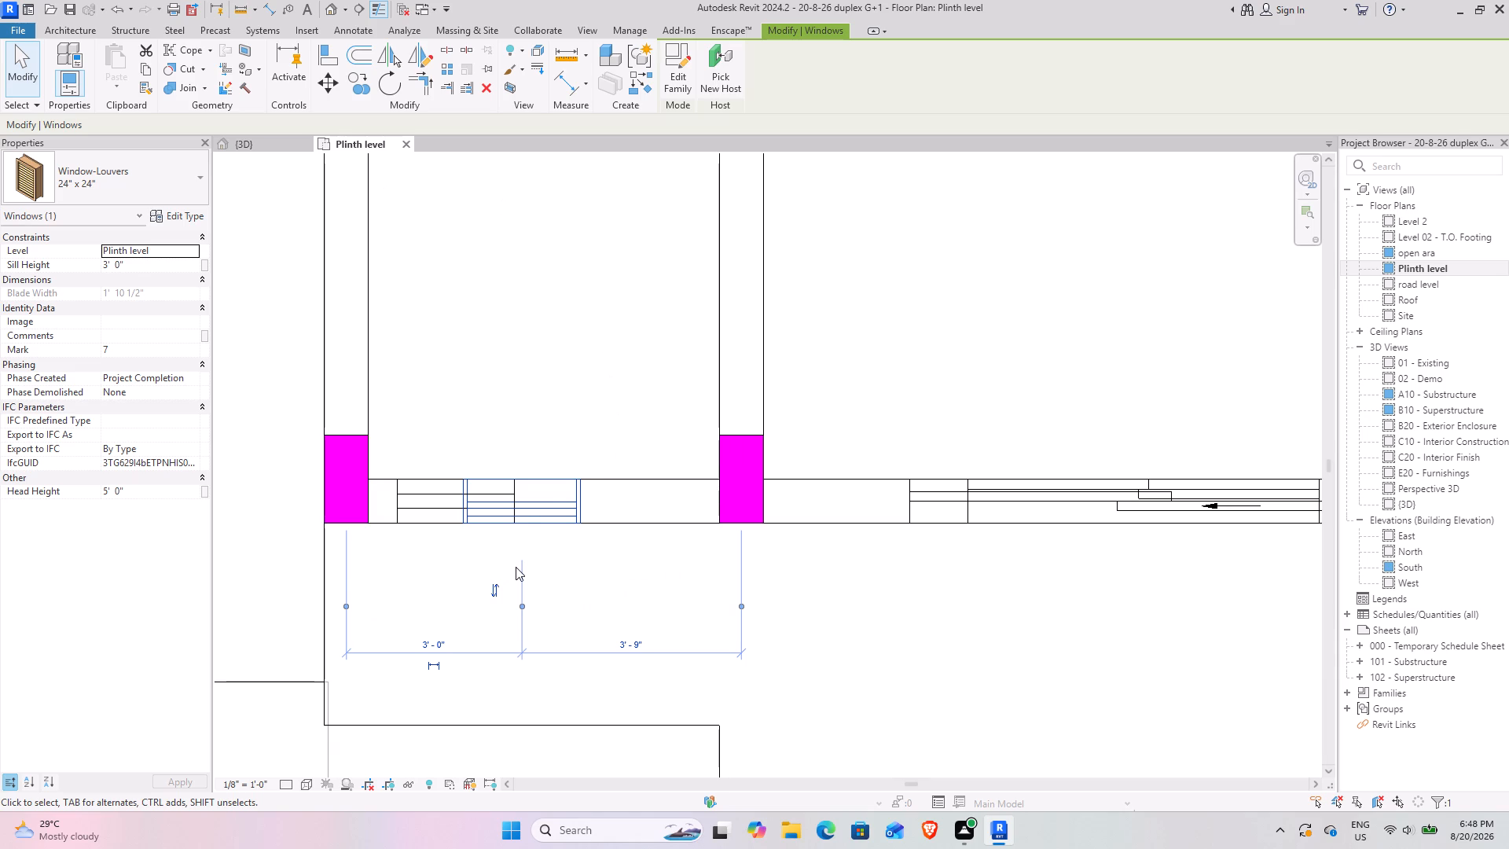
{"action": "key", "text": "Left"}
{"action": "key", "text": "Left"}
{"action": "key", "text": "Left"}
{"action": "key", "text": "Left"}
{"action": "key", "text": "Left"}
{"action": "key", "text": "Left"}
{"action": "key", "text": "Left"}
{"action": "key", "text": "Left"}
{"action": "key", "text": "Left"}
{"action": "key", "text": "Left"}
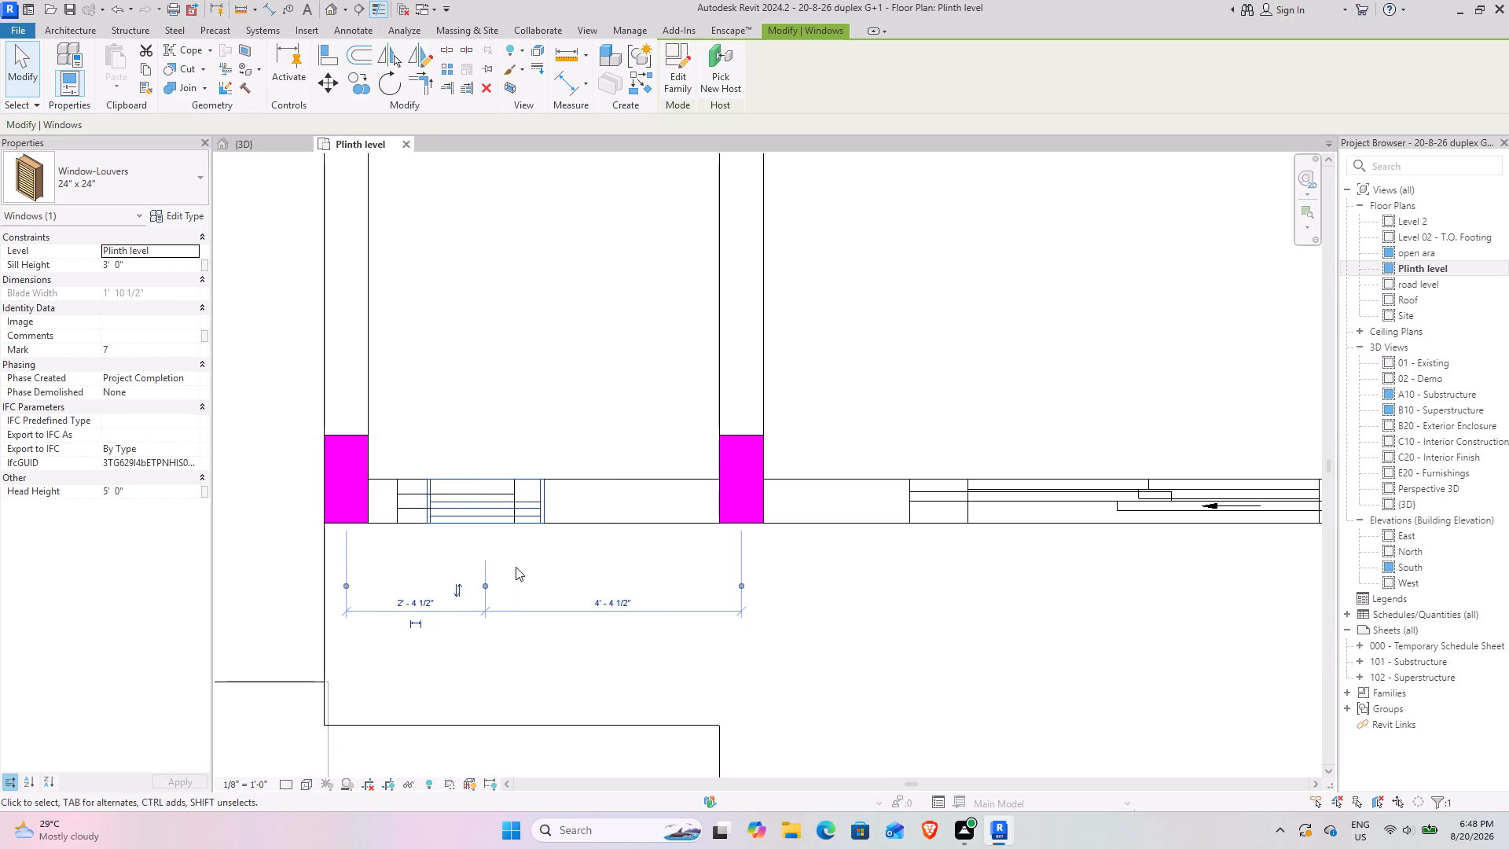
{"action": "key", "text": "Left"}
{"action": "key", "text": "Left"}
{"action": "key", "text": "Left"}
{"action": "key", "text": "Left"}
{"action": "key", "text": "Left"}
{"action": "key", "text": "Left"}
{"action": "key", "text": "Left"}
{"action": "key", "text": "Left"}
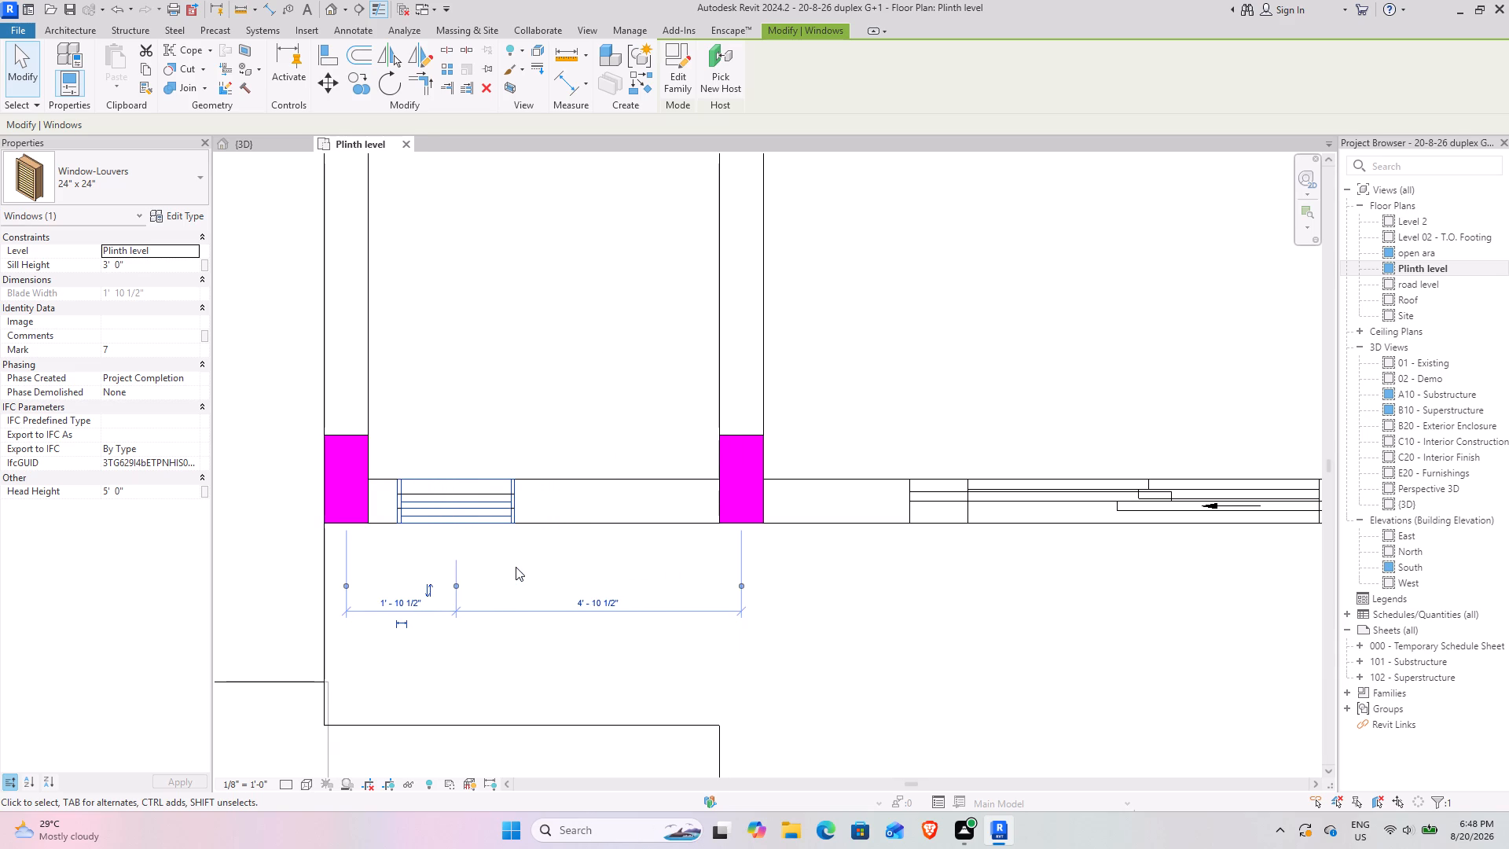
{"action": "key", "text": "Right"}
{"action": "key", "text": "Right"}
{"action": "key", "text": "Left"}
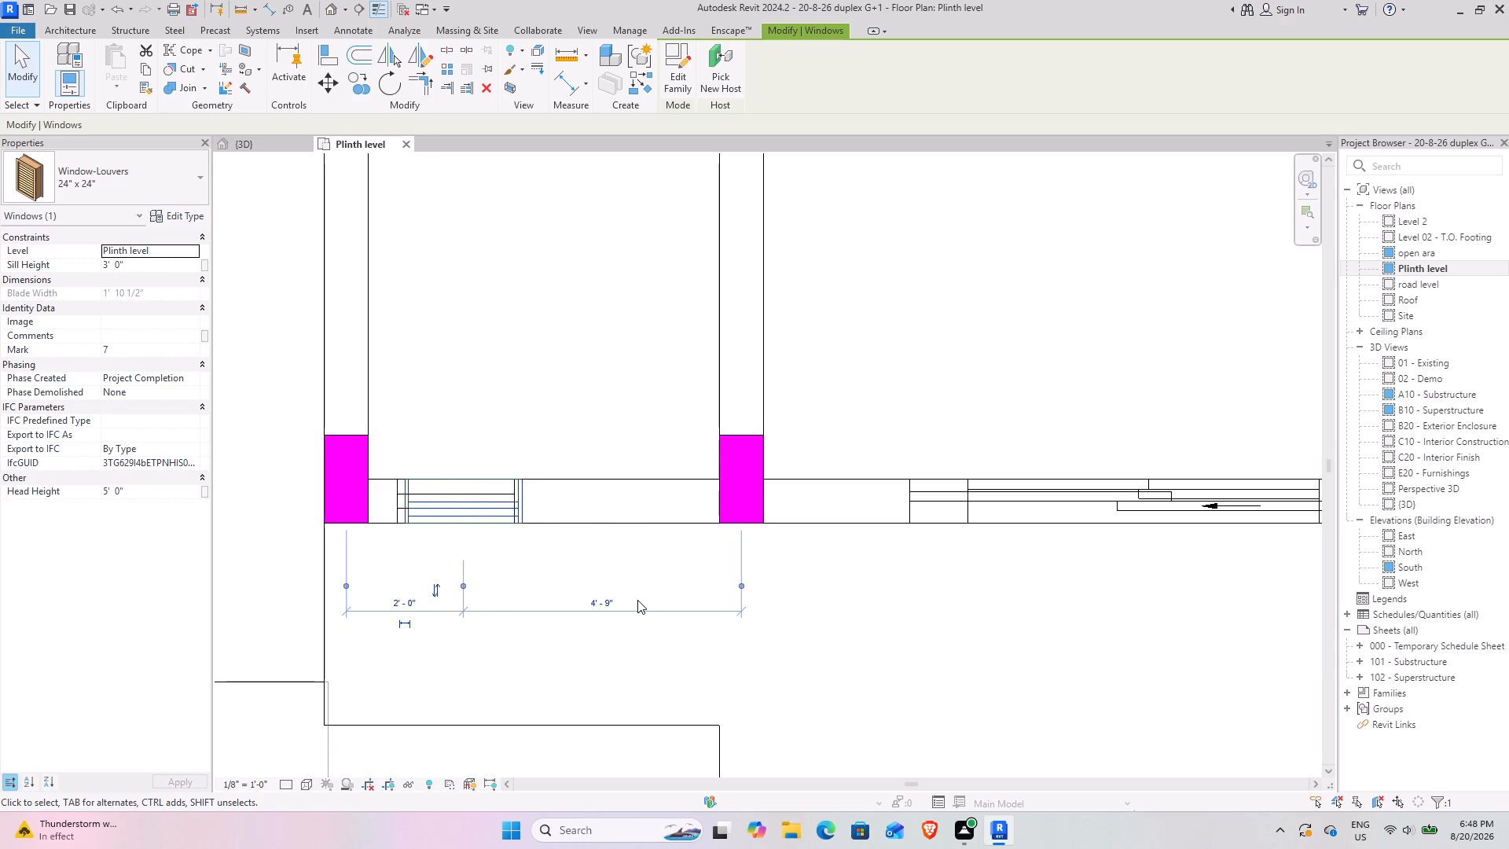
In the 3D view, set the sill height of both front-wall louver windows to 7'.
{"action": "scroll", "coordinate": [870, 604], "scroll_direction": "down", "scroll_amount": 3}
{"action": "middle_click_drag", "start_coordinate": [1074, 650], "coordinate": [971, 629]}
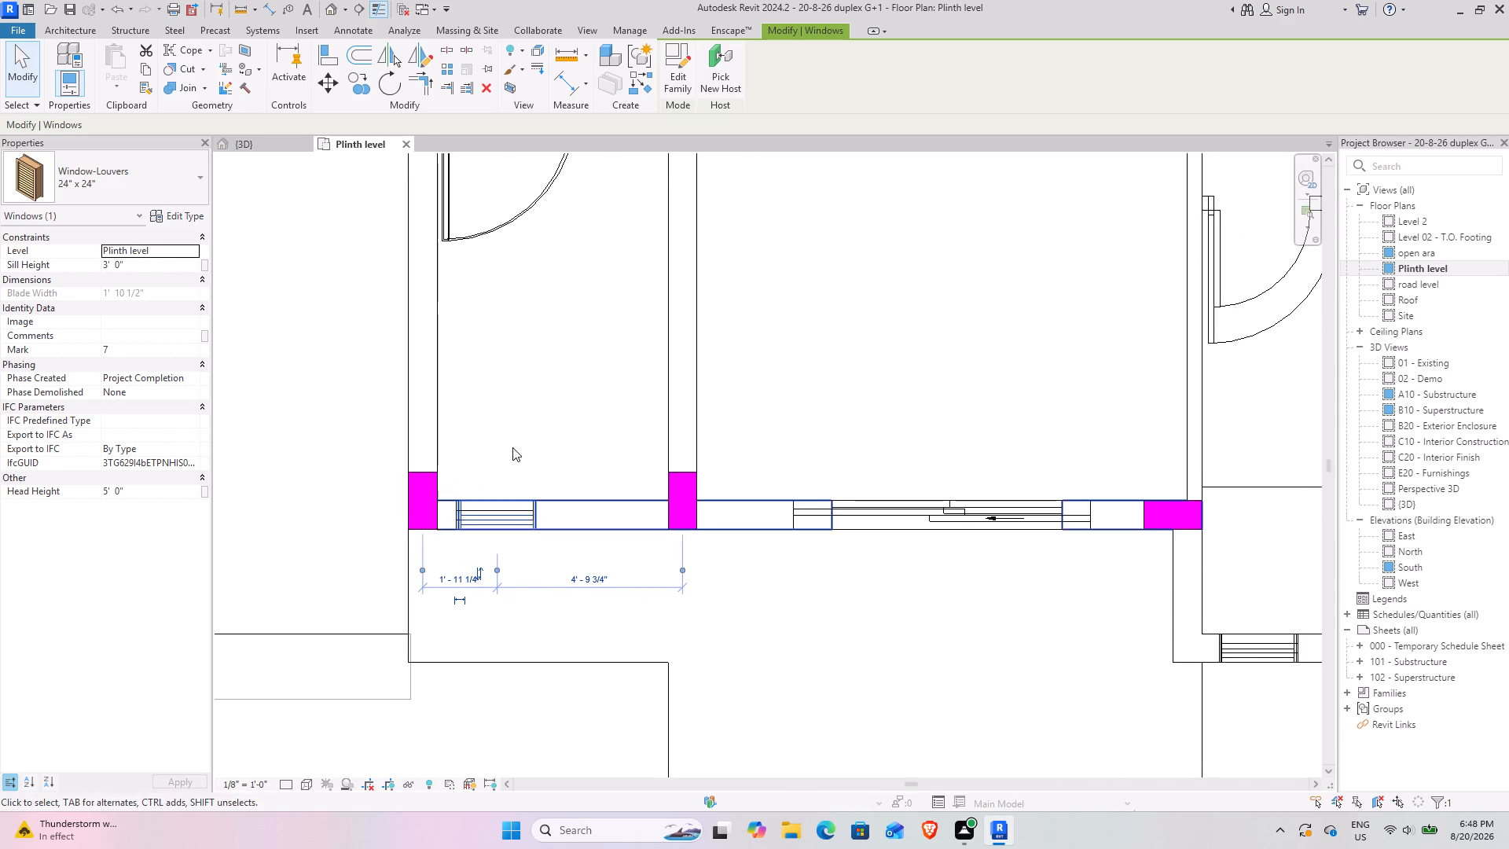
{"action": "left_click", "coordinate": [256, 148]}
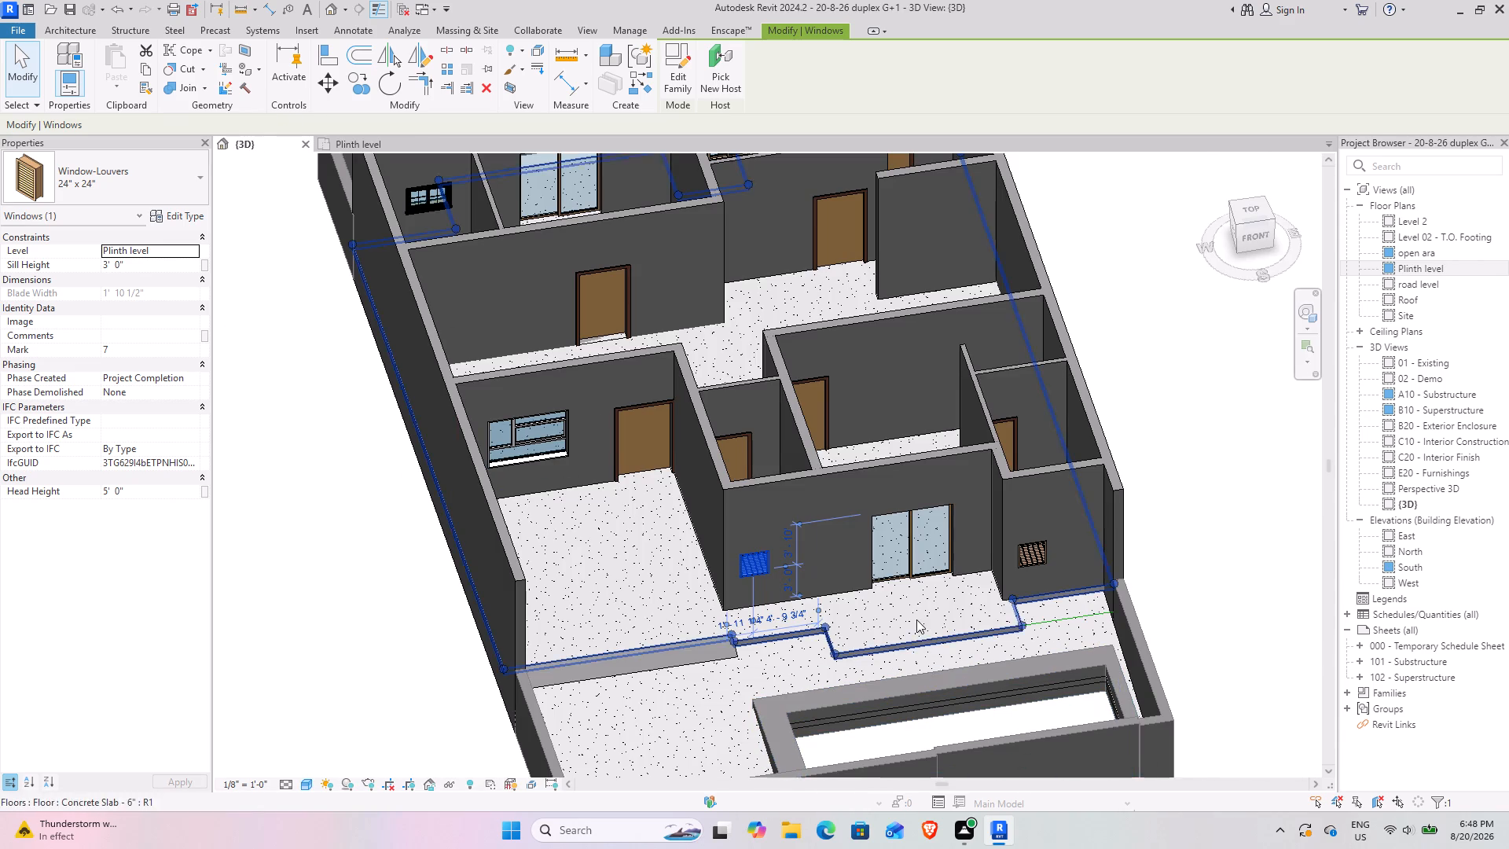
{"action": "left_click", "coordinate": [146, 266]}
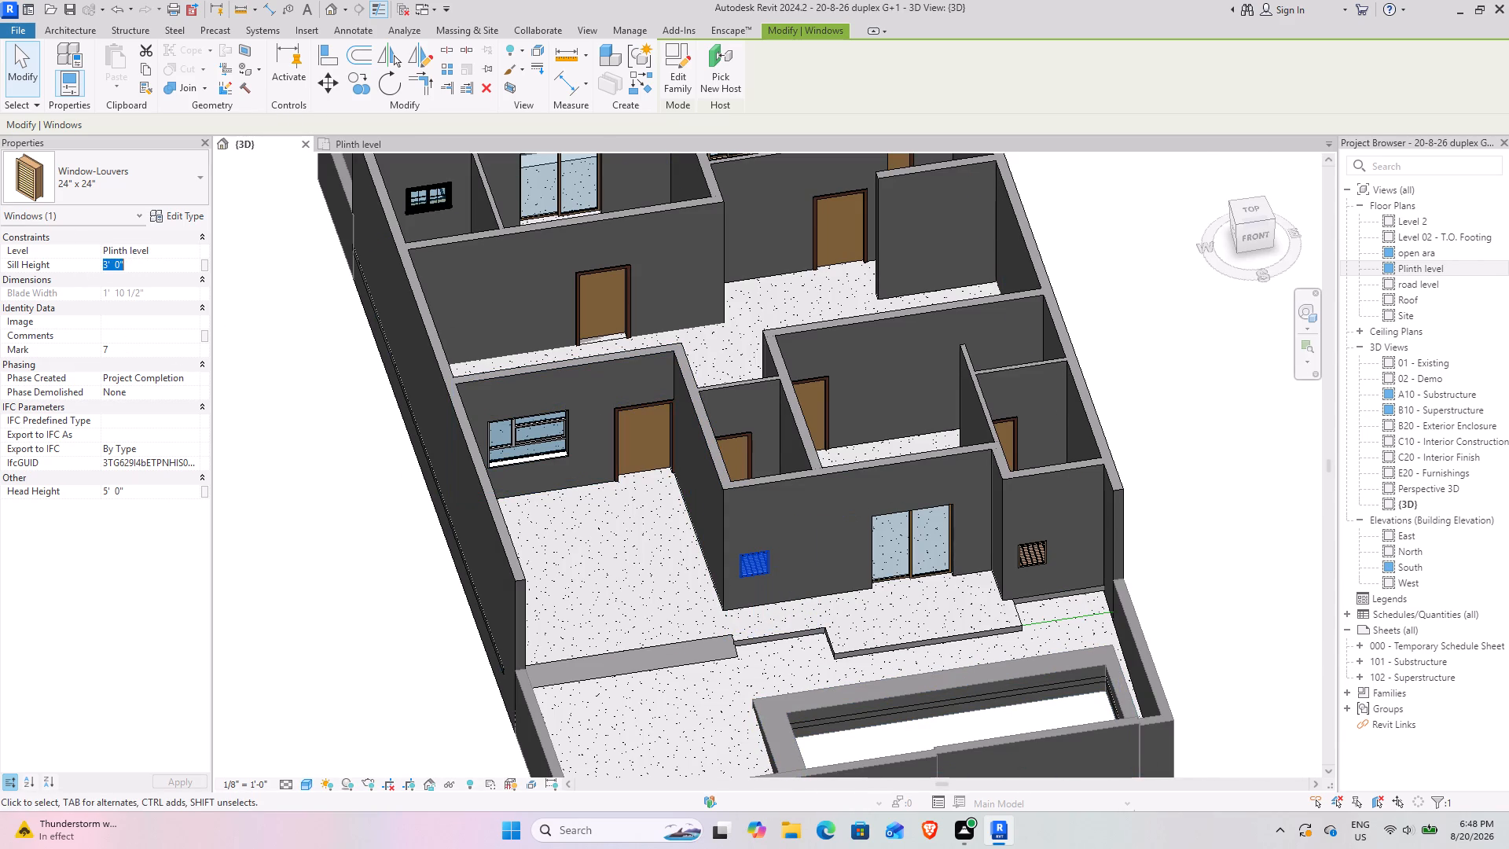
{"action": "type", "text": "7'"}
{"action": "key", "text": "Return"}
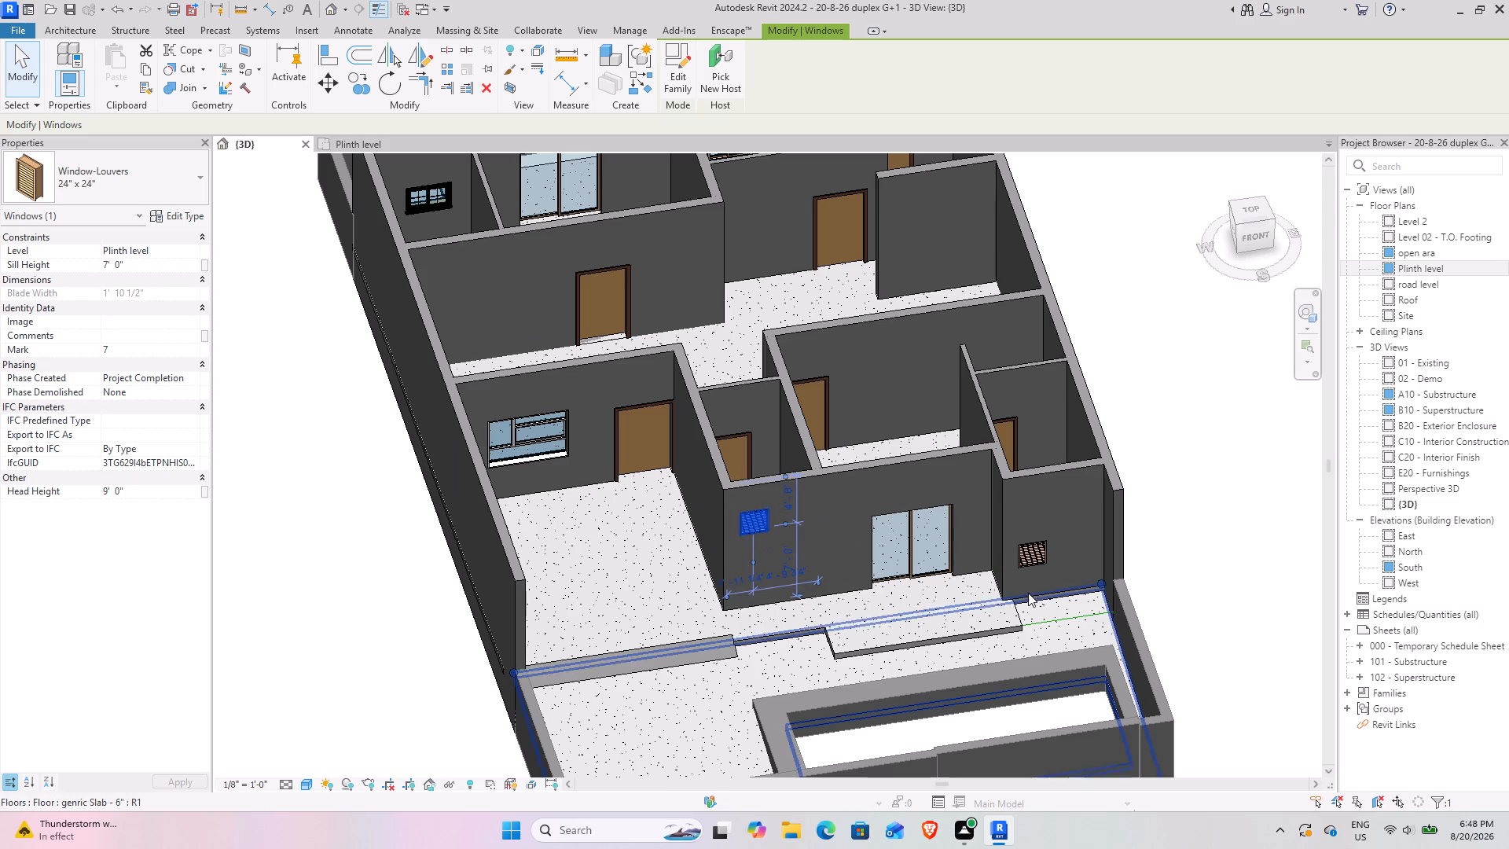
{"action": "left_click", "coordinate": [1033, 560]}
{"action": "left_click", "coordinate": [163, 266]}
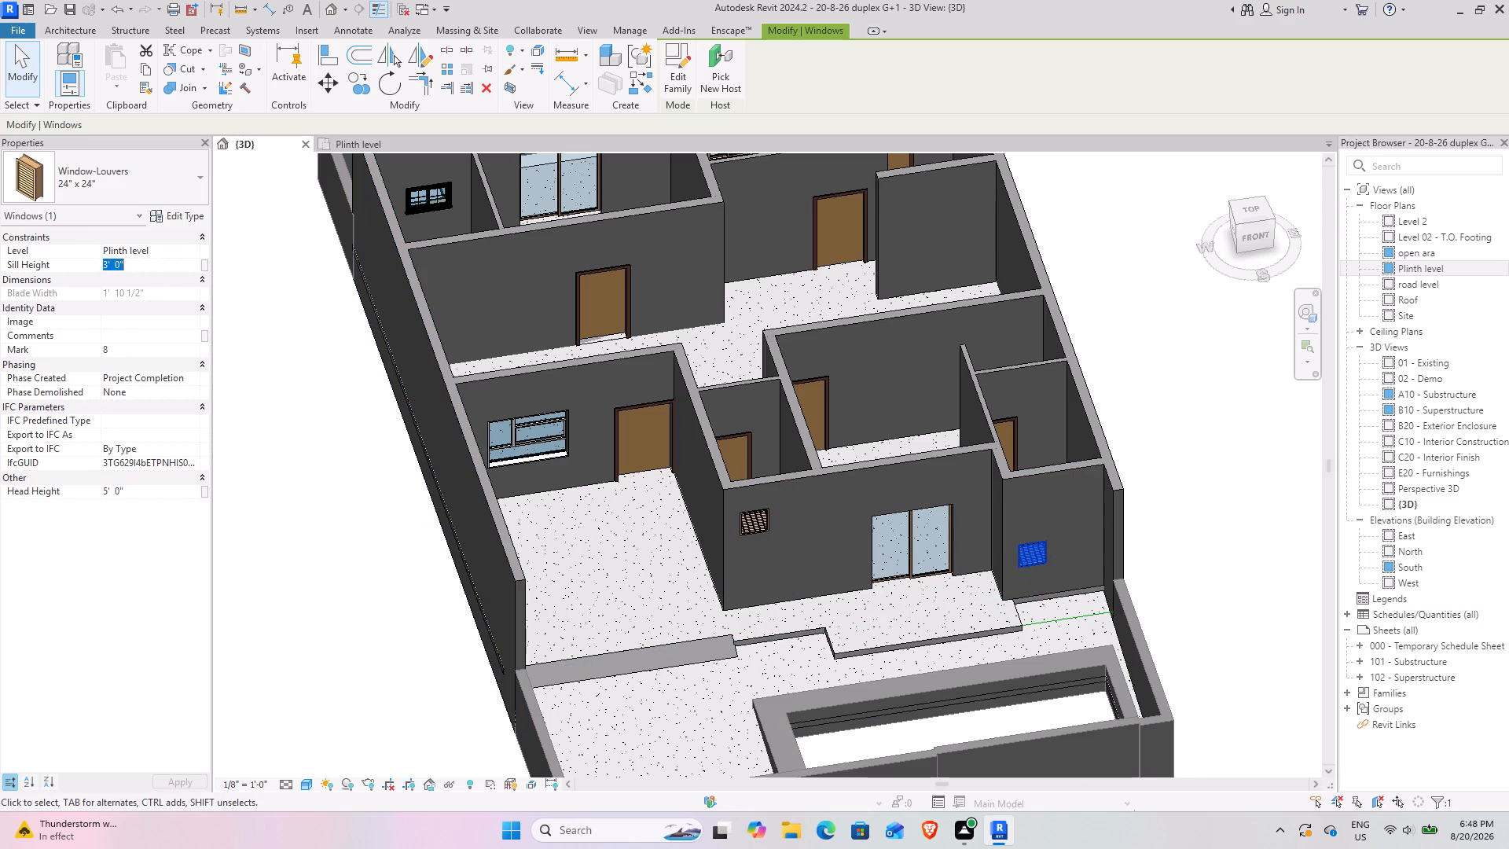
{"action": "type", "text": "7'"}
{"action": "key", "text": "Return"}
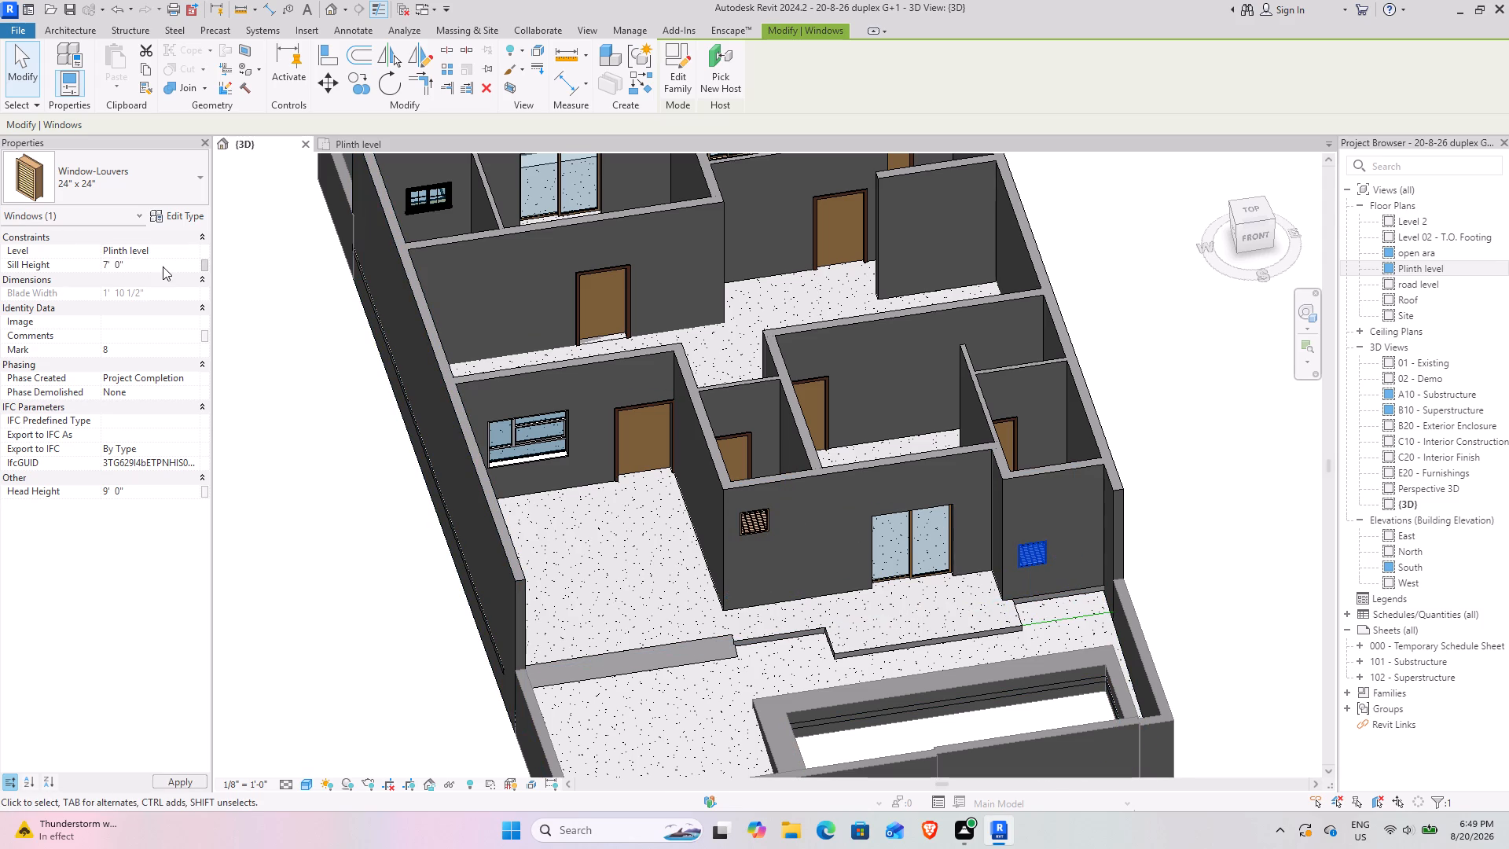
{"action": "left_click", "coordinate": [617, 571]}
Examine the louver windows and the whole house model in 3D from the front, the sides, above and underneath.
{"action": "scroll", "coordinate": [632, 569], "scroll_direction": "down", "scroll_amount": 2}
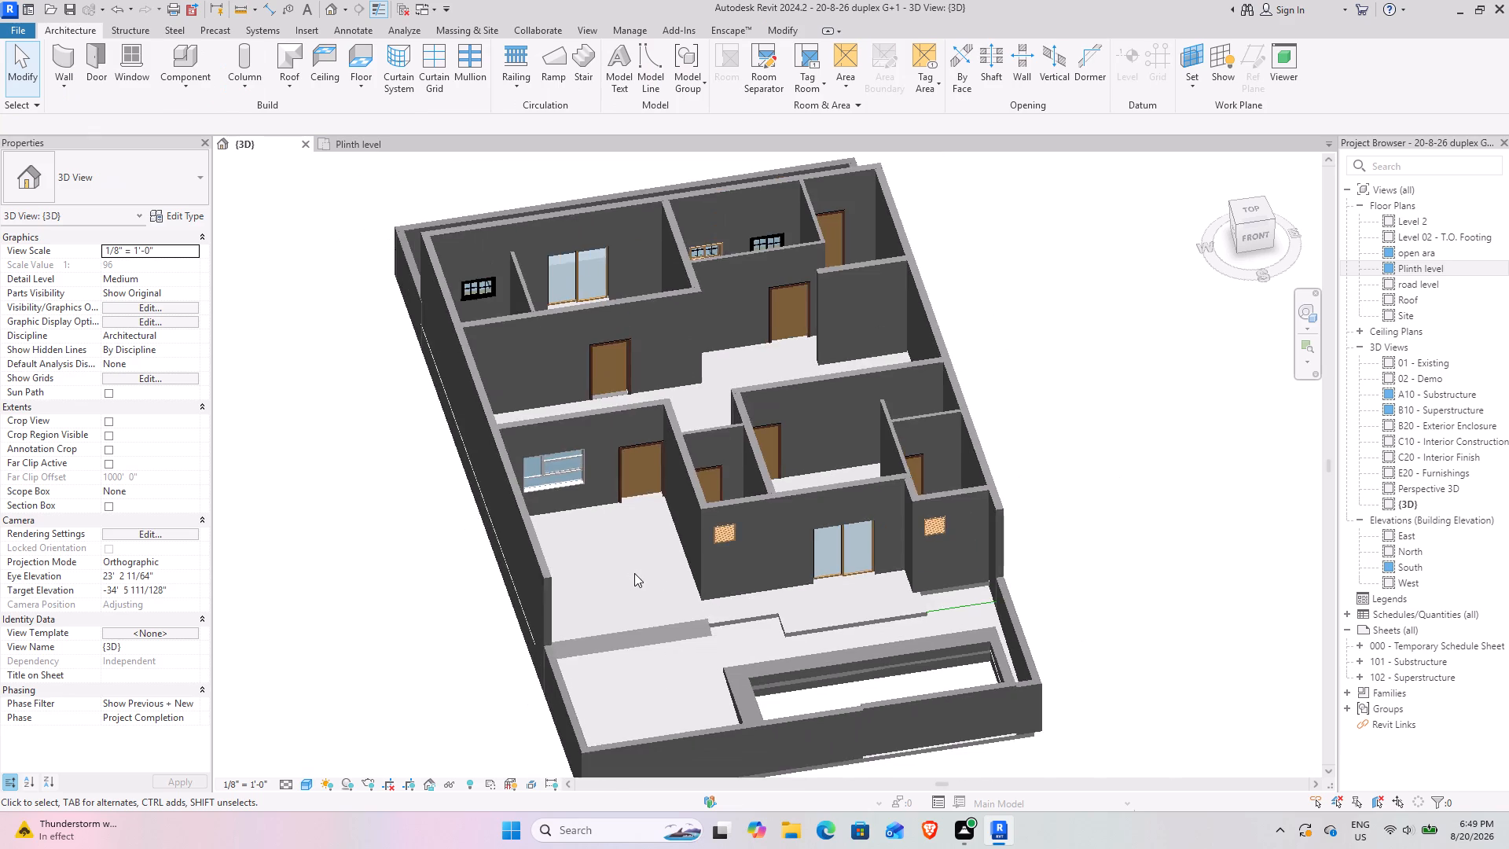
{"action": "middle_click_drag", "start_coordinate": [630, 588], "coordinate": [452, 536], "text": "shift"}
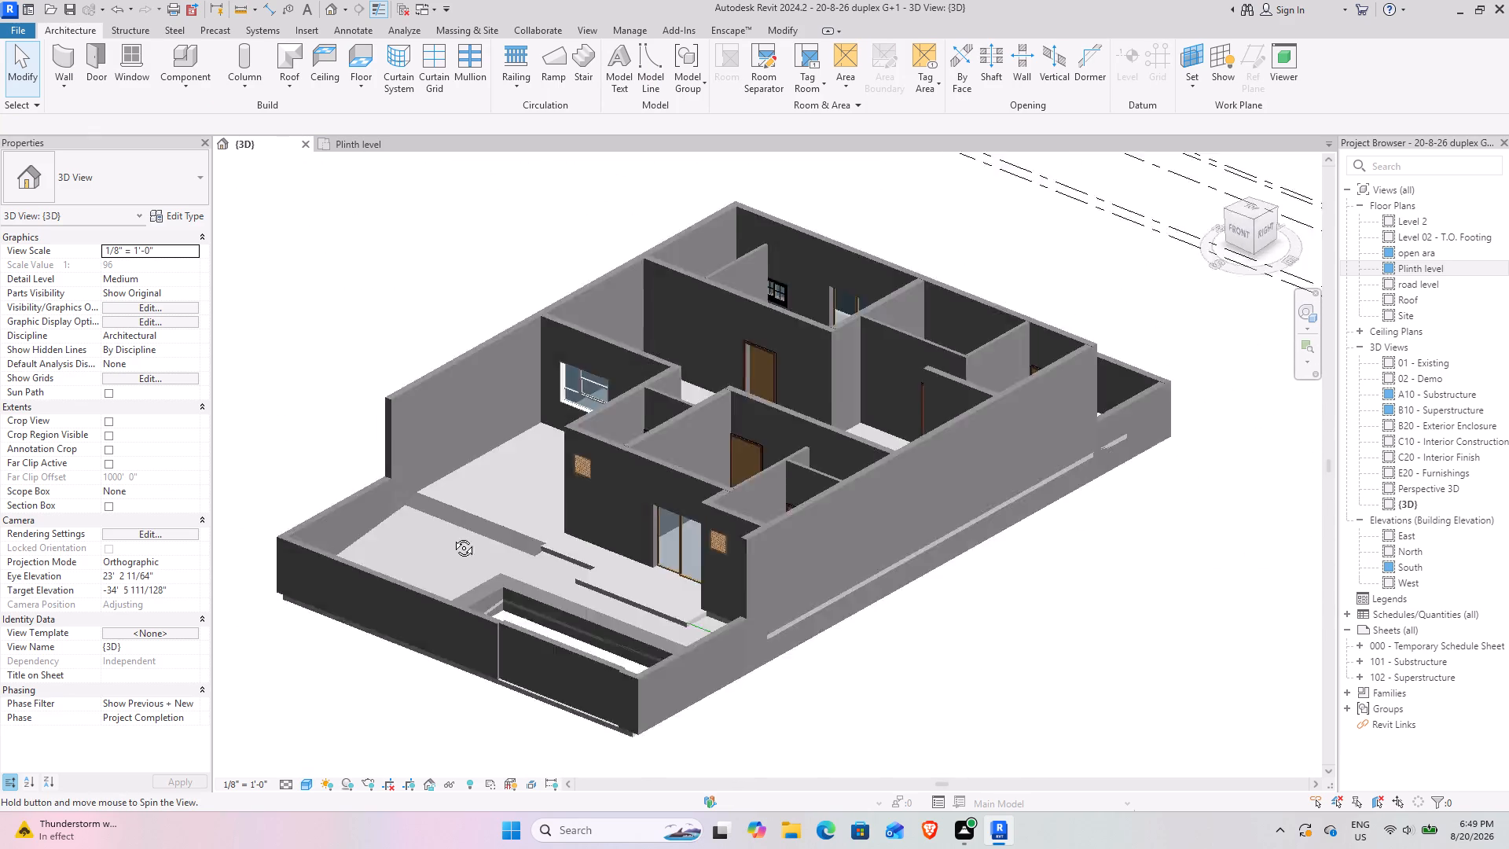
{"action": "middle_click_drag", "start_coordinate": [452, 536], "coordinate": [500, 649], "text": "shift"}
{"action": "middle_click_drag", "start_coordinate": [552, 542], "coordinate": [632, 390], "text": "shift"}
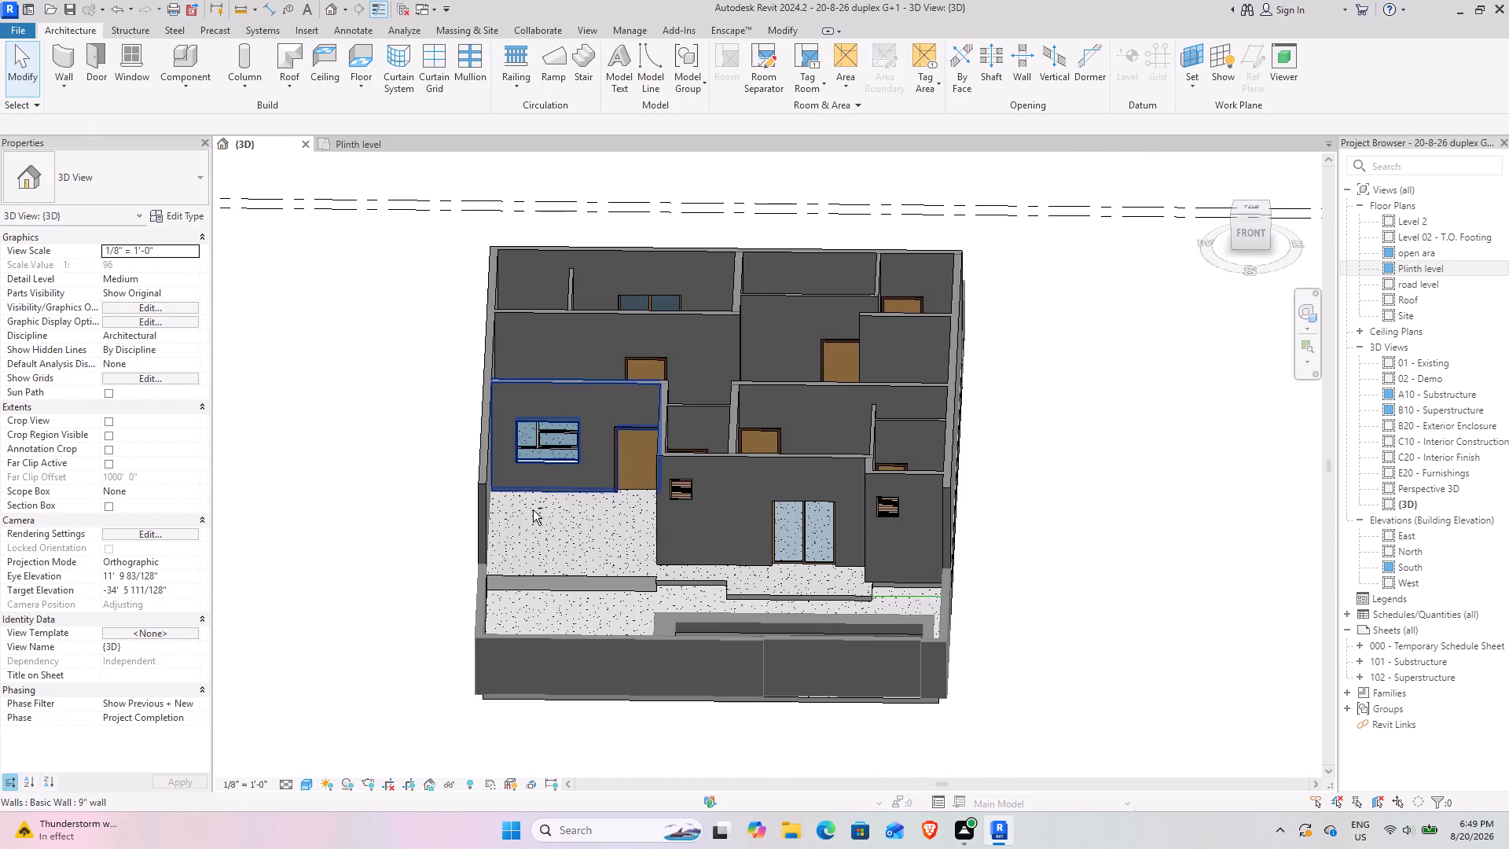
{"action": "middle_click_drag", "start_coordinate": [534, 511], "coordinate": [667, 412], "text": "shift"}
{"action": "scroll", "coordinate": [806, 443], "scroll_direction": "up", "scroll_amount": 4}
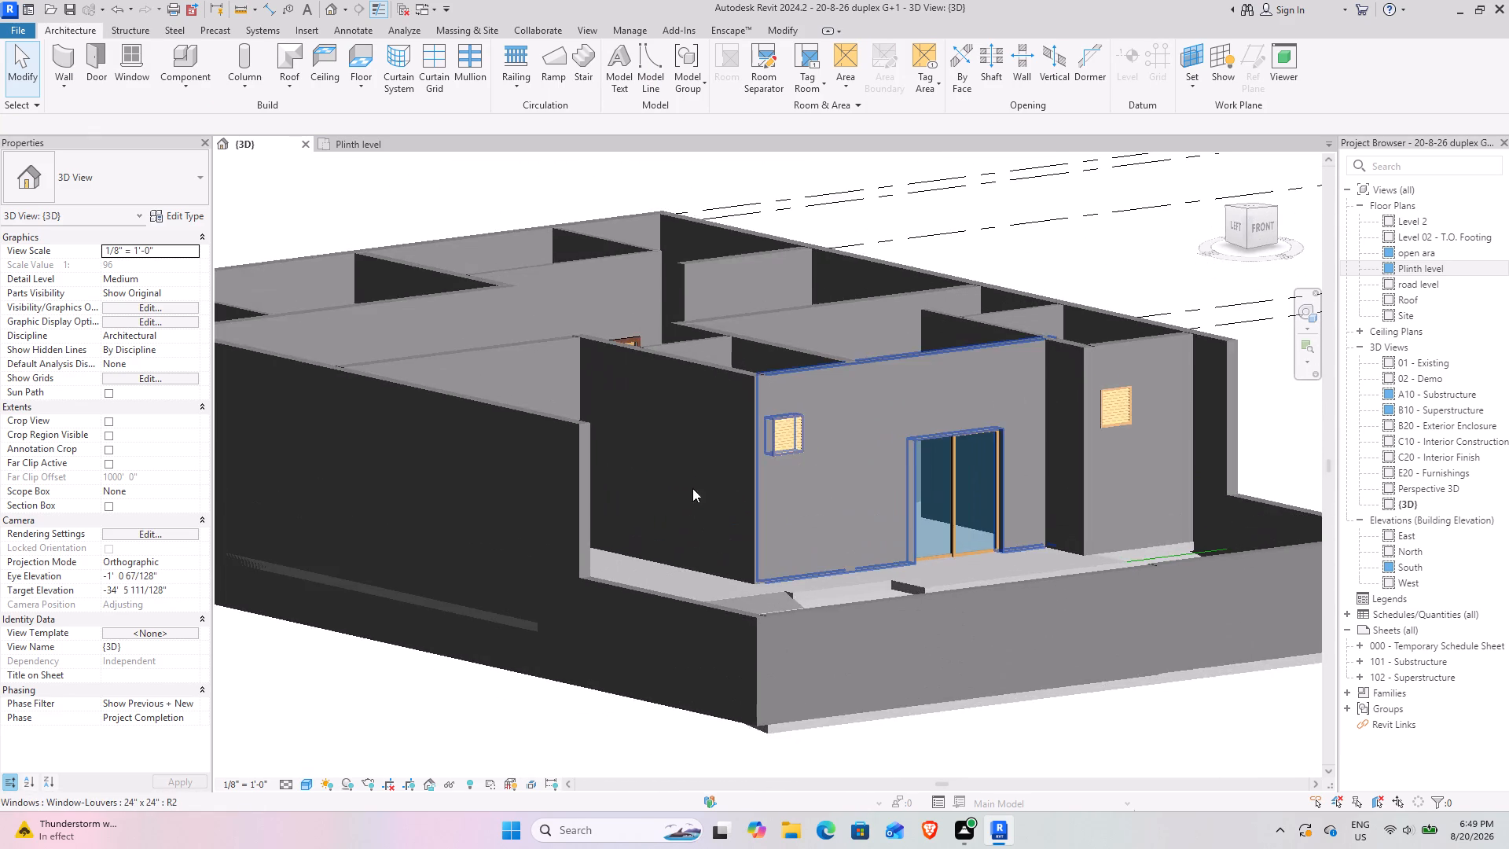
{"action": "scroll", "coordinate": [683, 495], "scroll_direction": "down", "scroll_amount": 3}
{"action": "middle_click_drag", "start_coordinate": [725, 540], "coordinate": [743, 520], "text": "shift"}
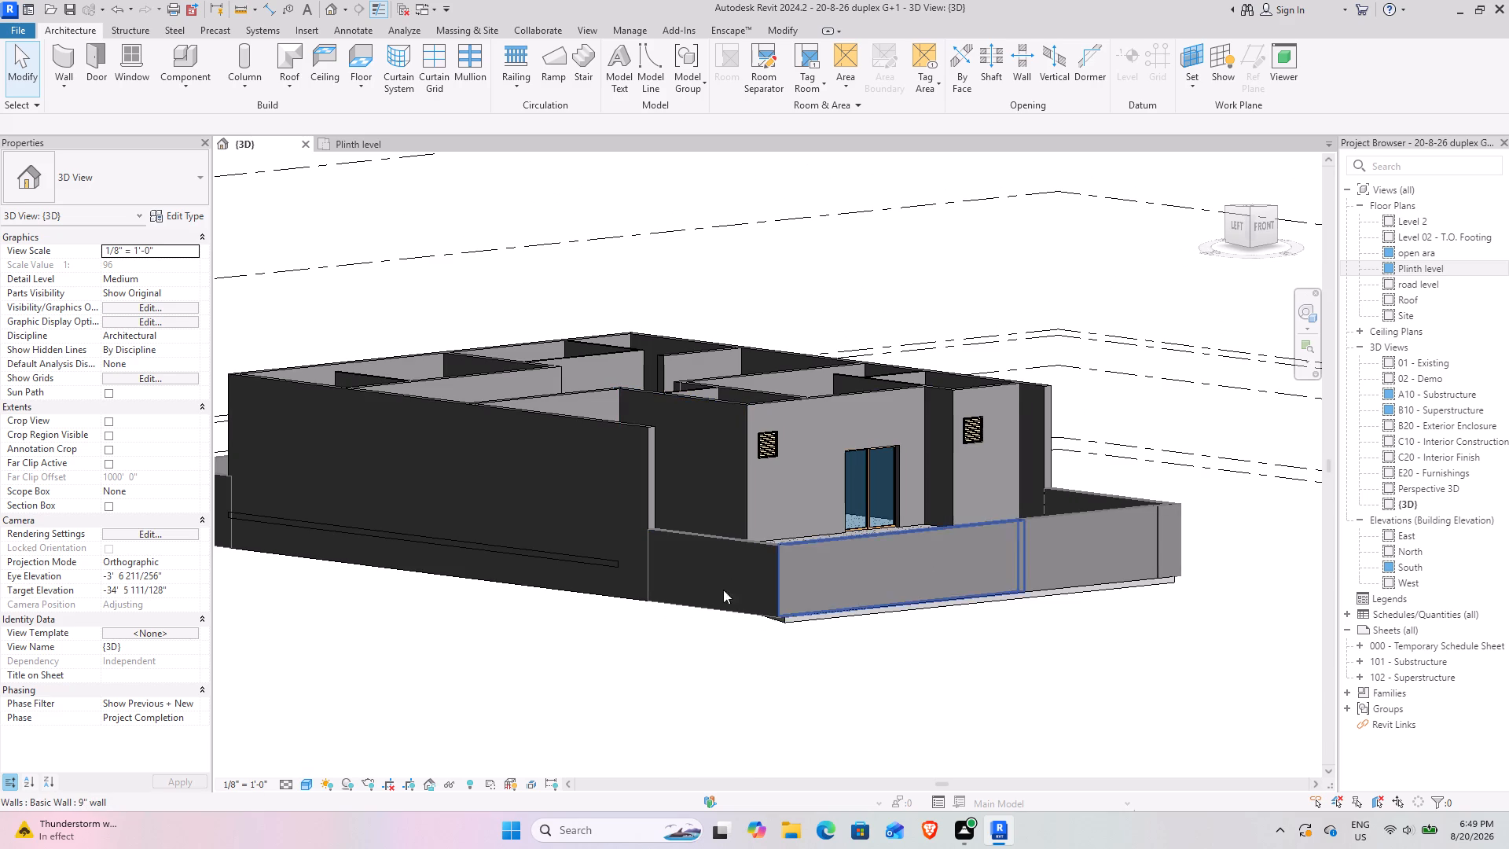
{"action": "scroll", "coordinate": [743, 531], "scroll_direction": "down", "scroll_amount": 2}
{"action": "middle_click_drag", "start_coordinate": [718, 541], "coordinate": [581, 641], "text": "shift"}
{"action": "middle_click_drag", "start_coordinate": [569, 609], "coordinate": [637, 423]}
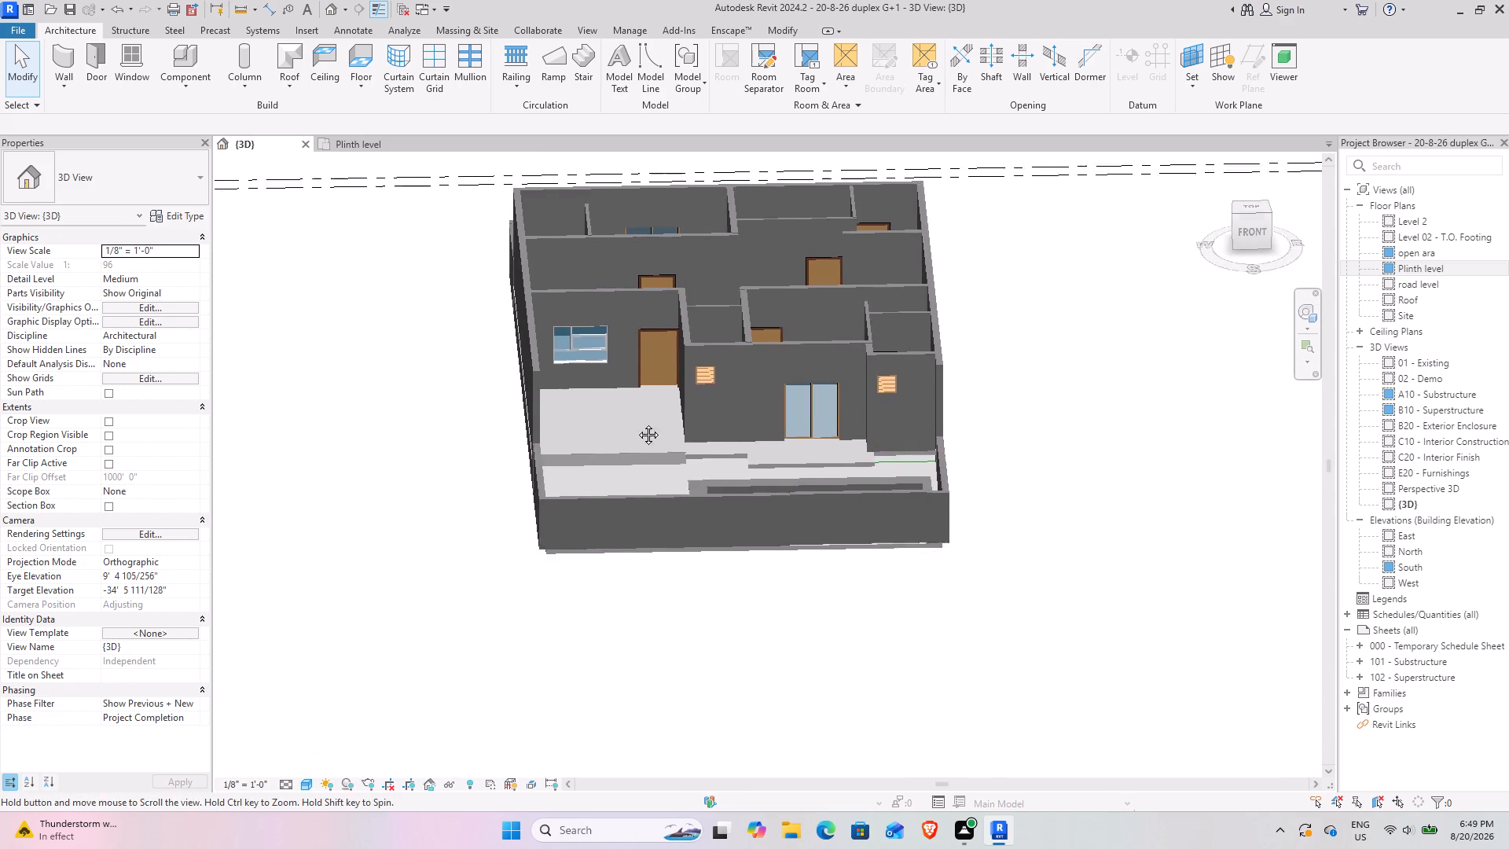
{"action": "middle_click_drag", "start_coordinate": [637, 423], "coordinate": [637, 415]}
{"action": "middle_click_drag", "start_coordinate": [487, 480], "coordinate": [817, 342], "text": "shift"}
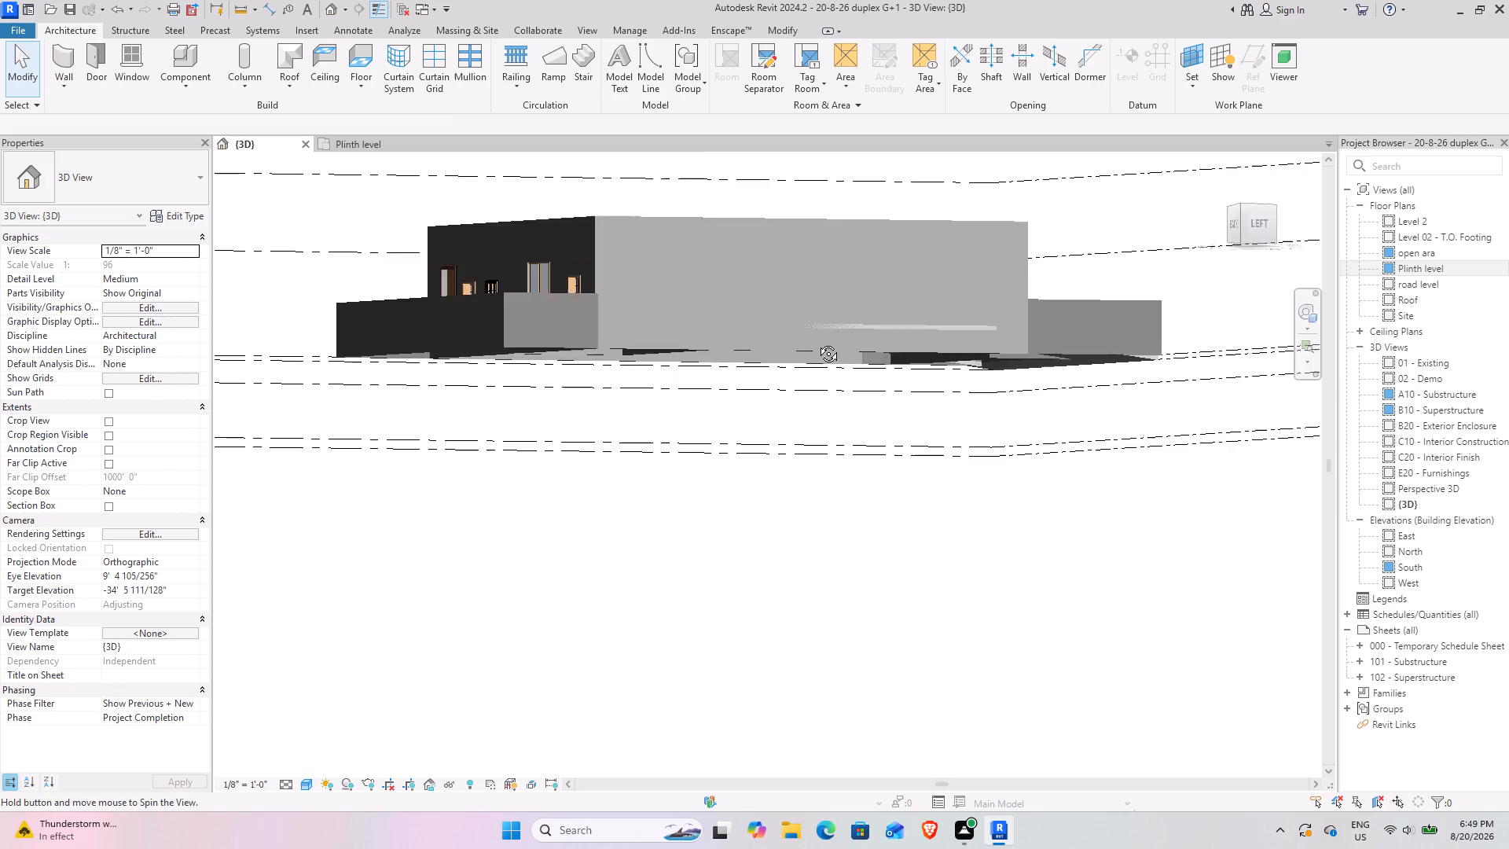
{"action": "middle_click_drag", "start_coordinate": [817, 342], "coordinate": [488, 503], "text": "shift"}
{"action": "middle_click_drag", "start_coordinate": [755, 406], "coordinate": [716, 642]}
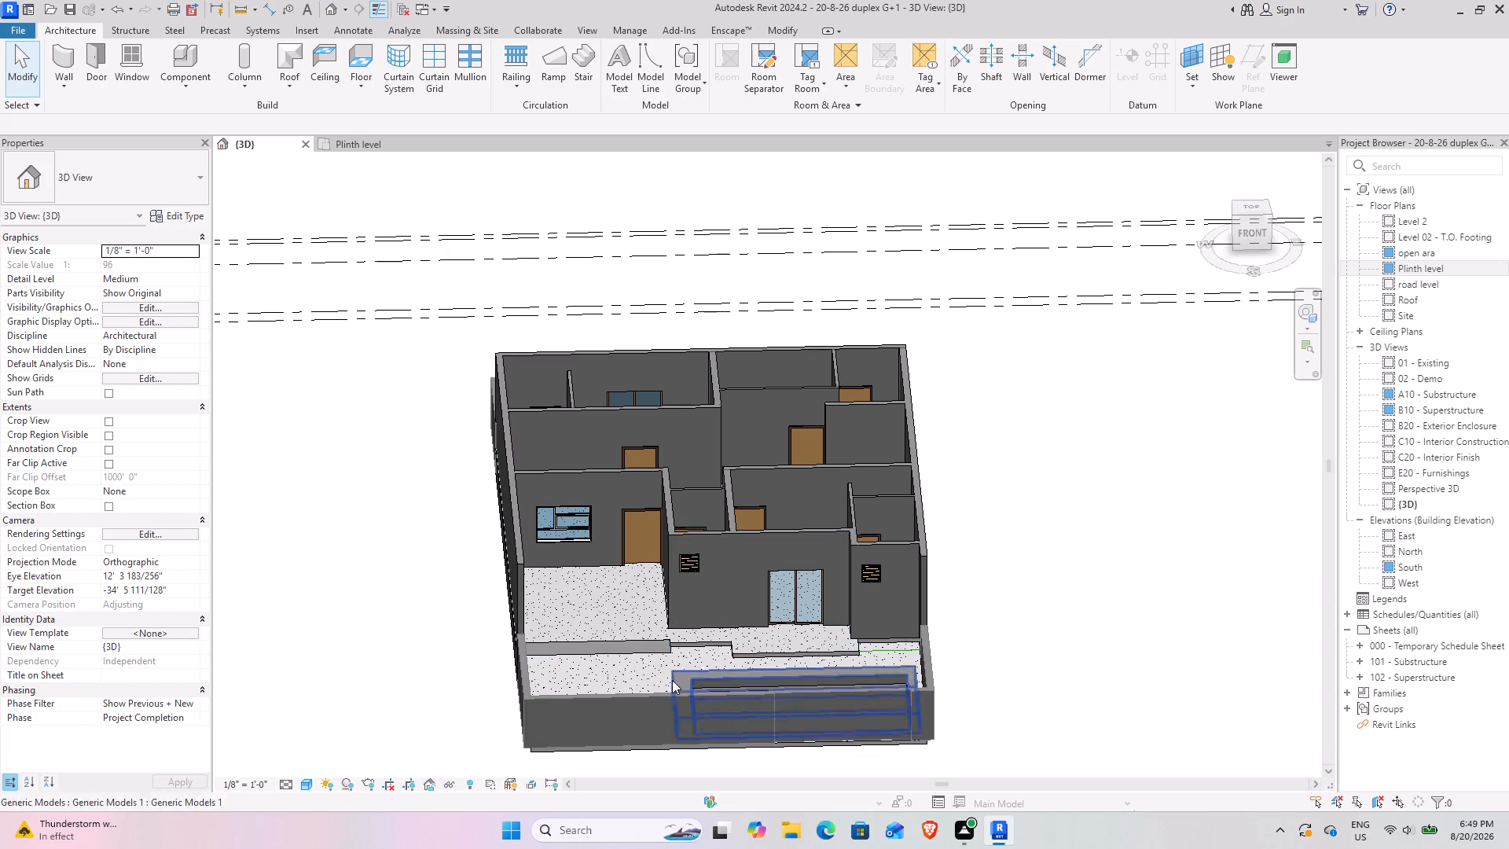
{"action": "middle_click_drag", "start_coordinate": [582, 645], "coordinate": [520, 441], "text": "shift"}
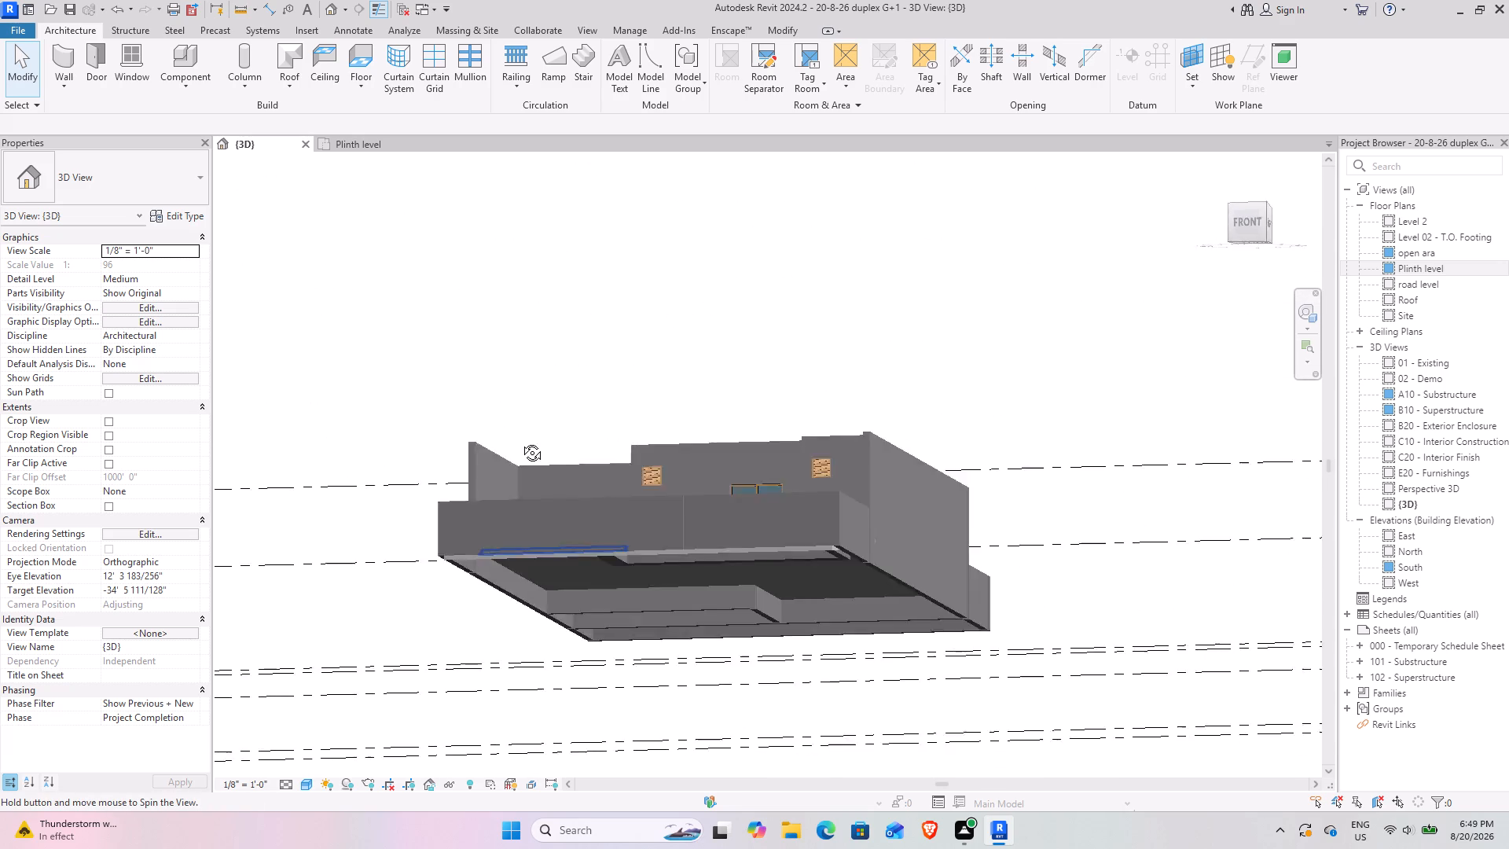
{"action": "middle_click_drag", "start_coordinate": [520, 441], "coordinate": [727, 271], "text": "shift"}
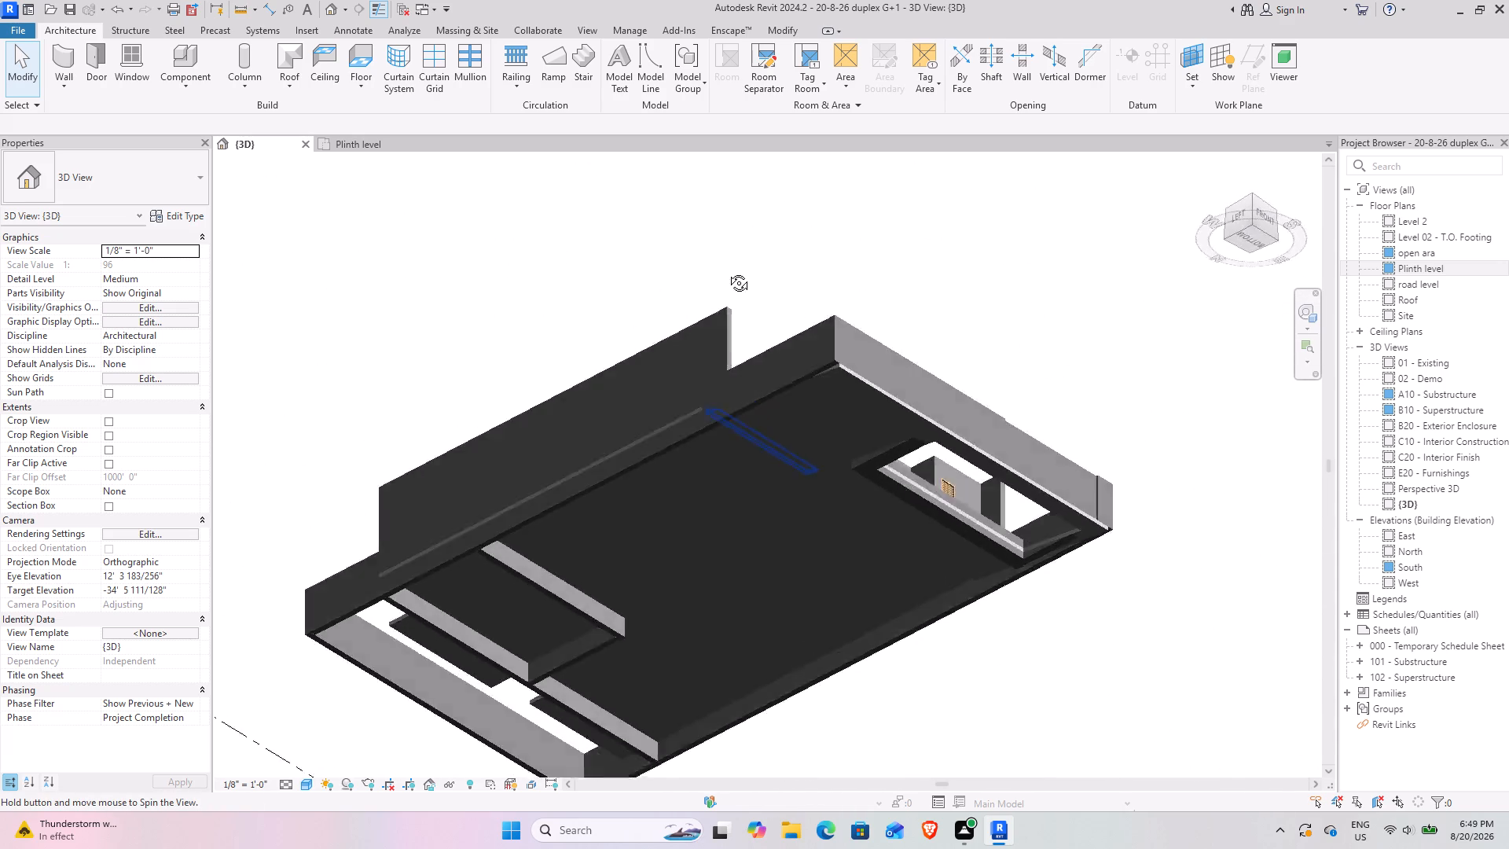
{"action": "middle_click_drag", "start_coordinate": [727, 271], "coordinate": [529, 313], "text": "shift"}
{"action": "middle_click_drag", "start_coordinate": [536, 412], "coordinate": [656, 718], "text": "shift"}
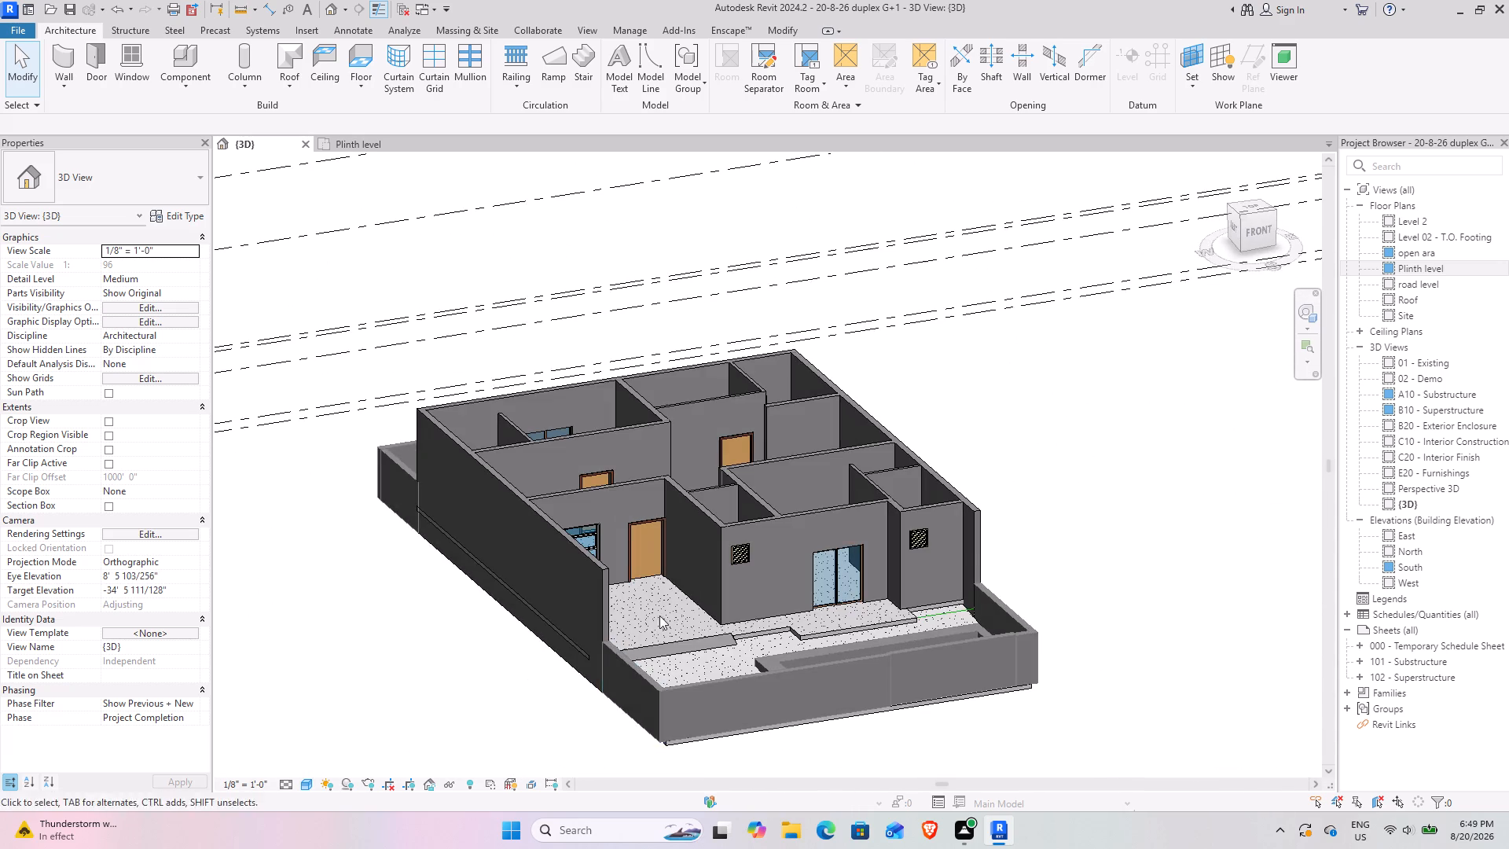
{"action": "middle_click_drag", "start_coordinate": [692, 527], "coordinate": [582, 620], "text": "shift"}
{"action": "middle_click_drag", "start_coordinate": [678, 583], "coordinate": [695, 662], "text": "shift"}
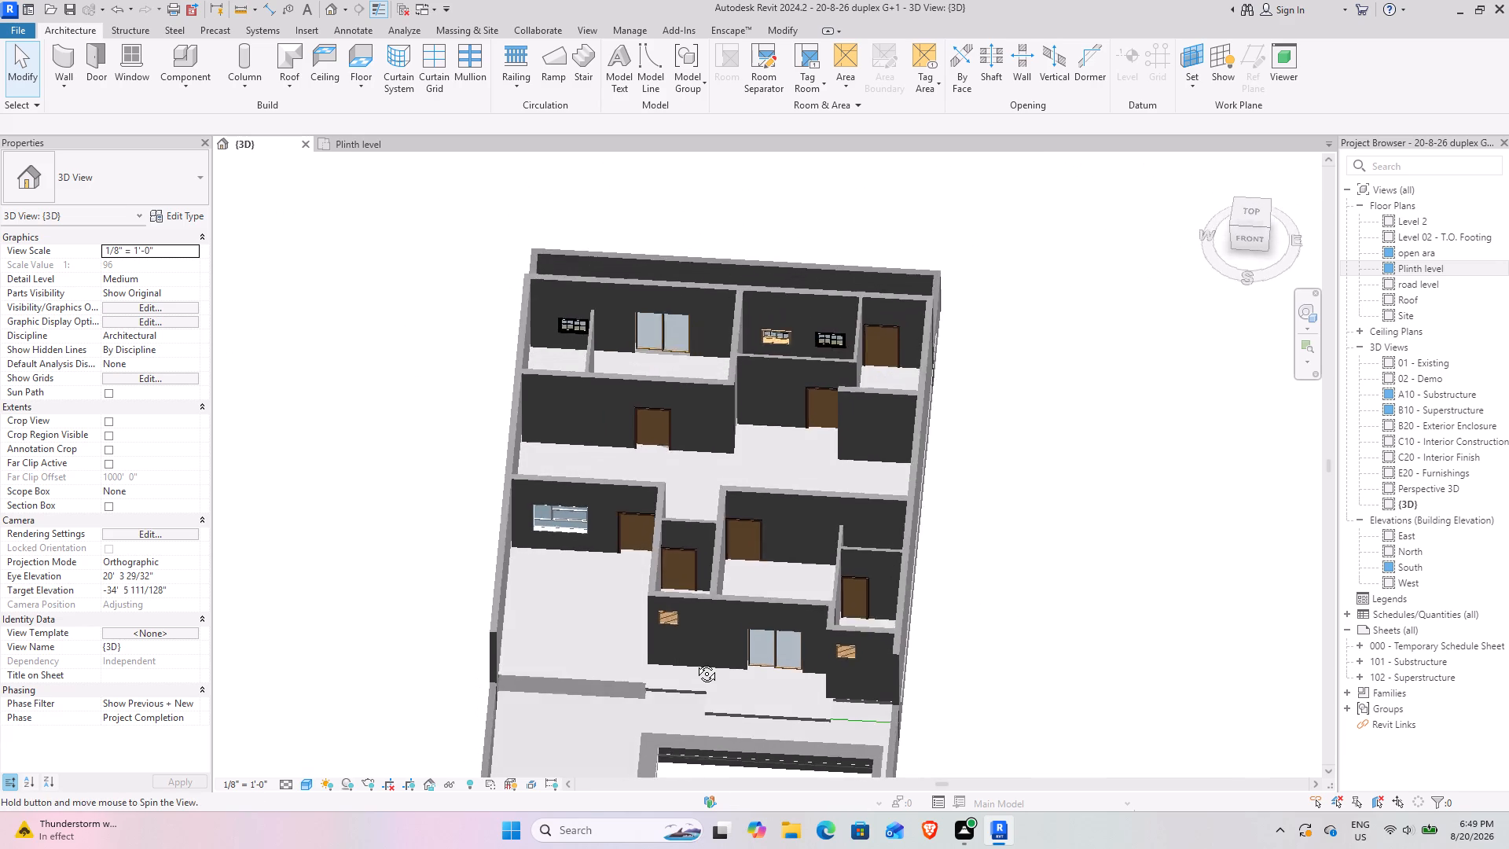
{"action": "middle_click_drag", "start_coordinate": [695, 662], "coordinate": [720, 408], "text": "shift"}
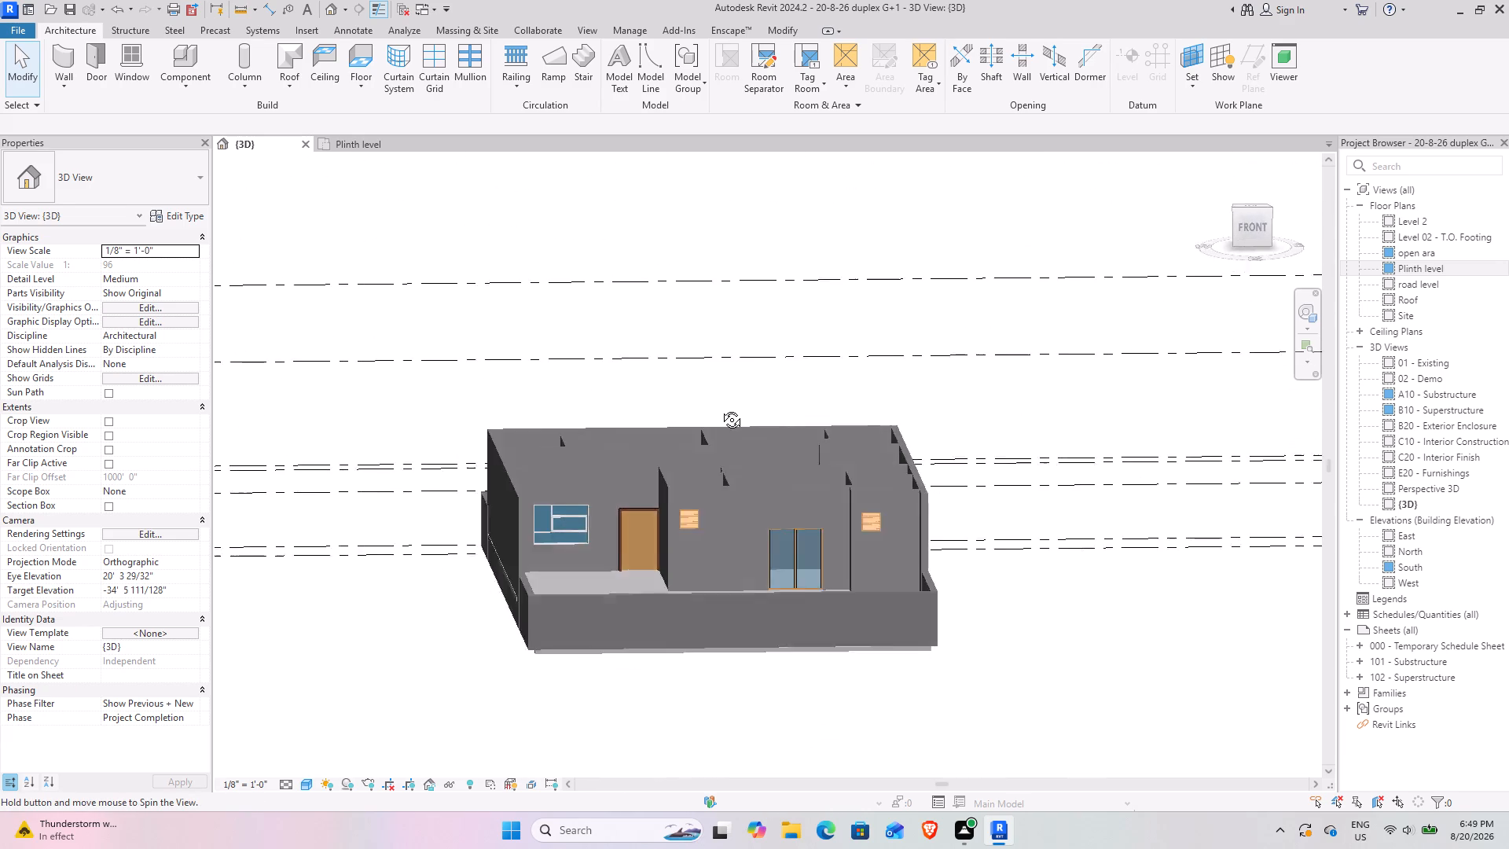
{"action": "middle_click_drag", "start_coordinate": [720, 408], "coordinate": [916, 447], "text": "shift"}
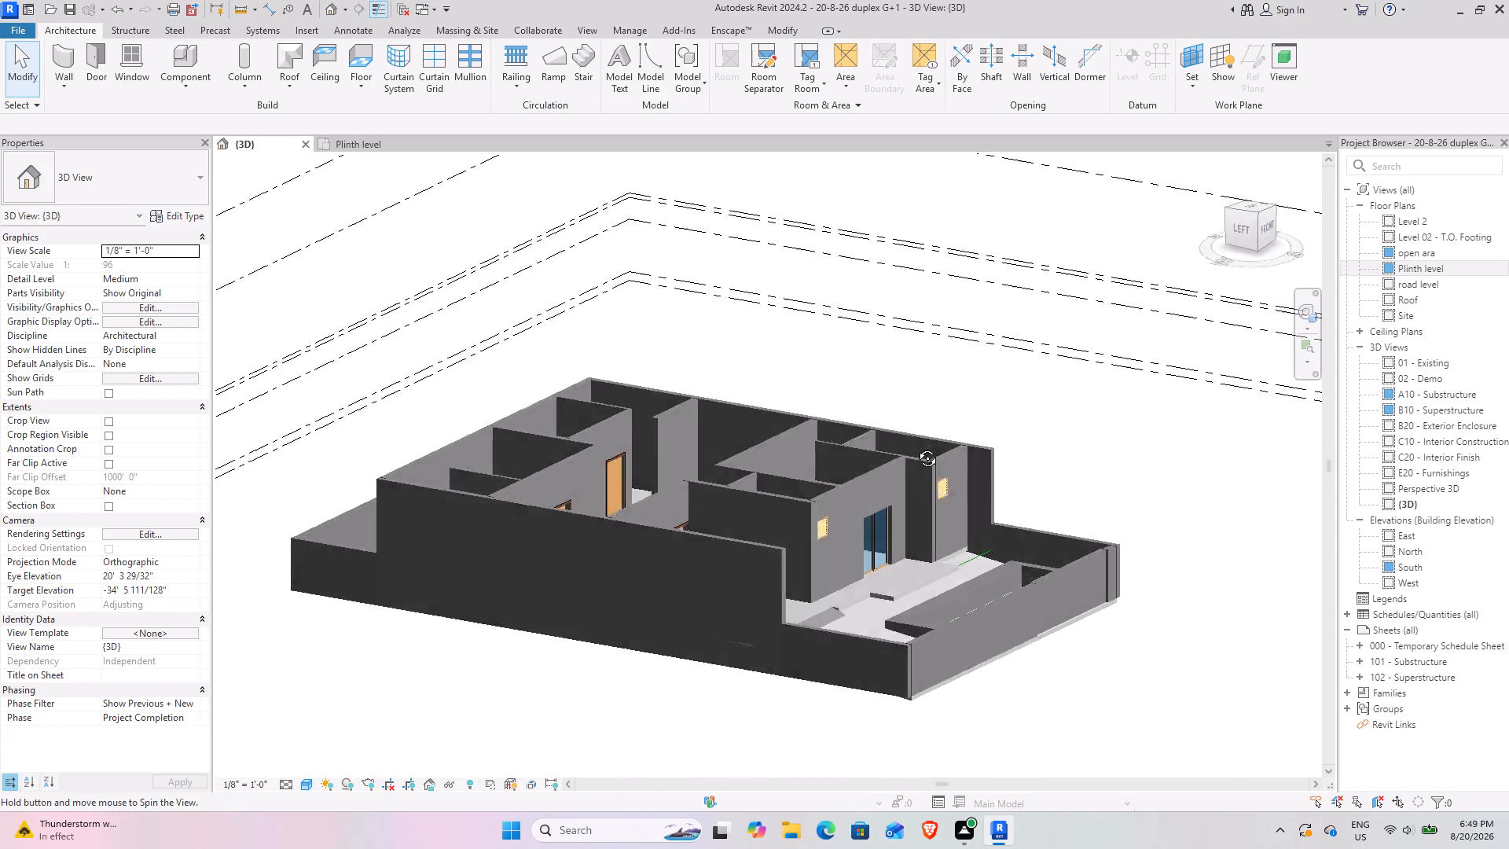
{"action": "middle_click_drag", "start_coordinate": [916, 447], "coordinate": [741, 400], "text": "shift"}
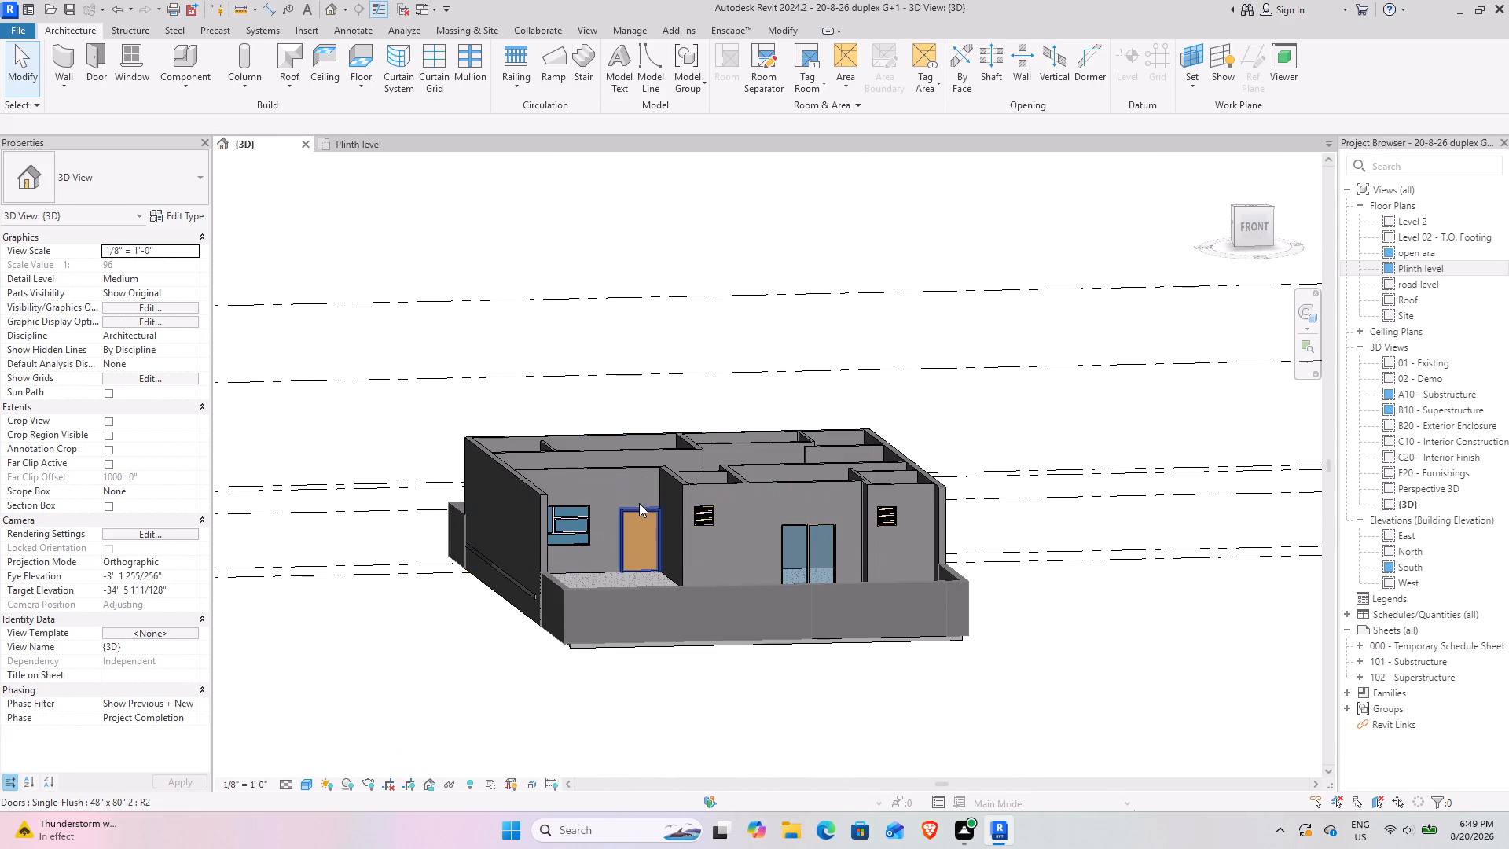
{"action": "scroll", "coordinate": [642, 496], "scroll_direction": "down", "scroll_amount": 2}
{"action": "middle_click_drag", "start_coordinate": [650, 498], "coordinate": [692, 637], "text": "shift"}
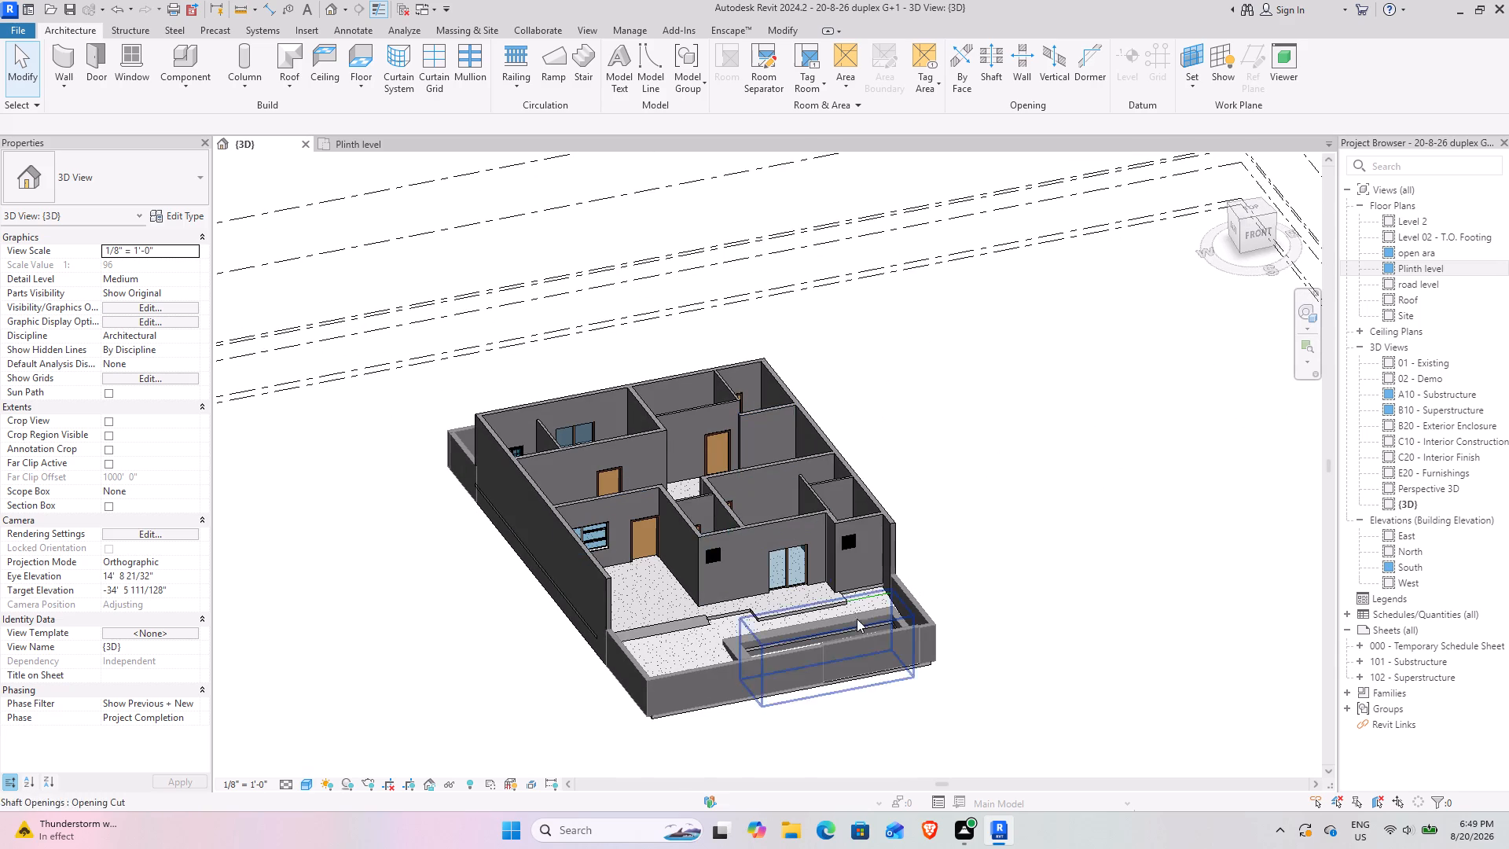
{"action": "scroll", "coordinate": [770, 561], "scroll_direction": "up", "scroll_amount": 7}
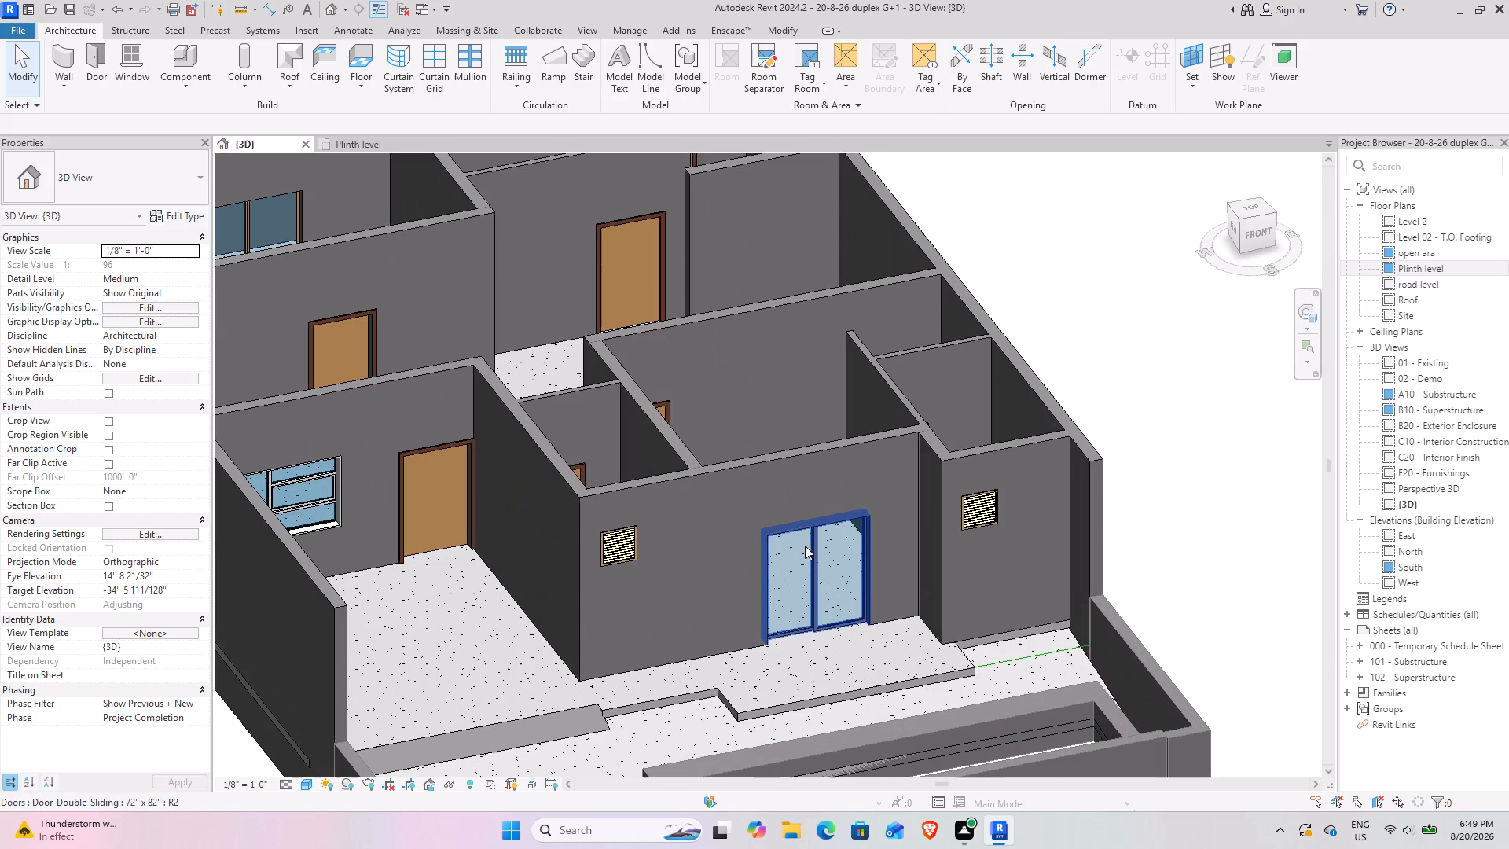
{"action": "scroll", "coordinate": [723, 578], "scroll_direction": "down", "scroll_amount": 3}
{"action": "middle_click_drag", "start_coordinate": [636, 619], "coordinate": [685, 505], "text": "shift"}
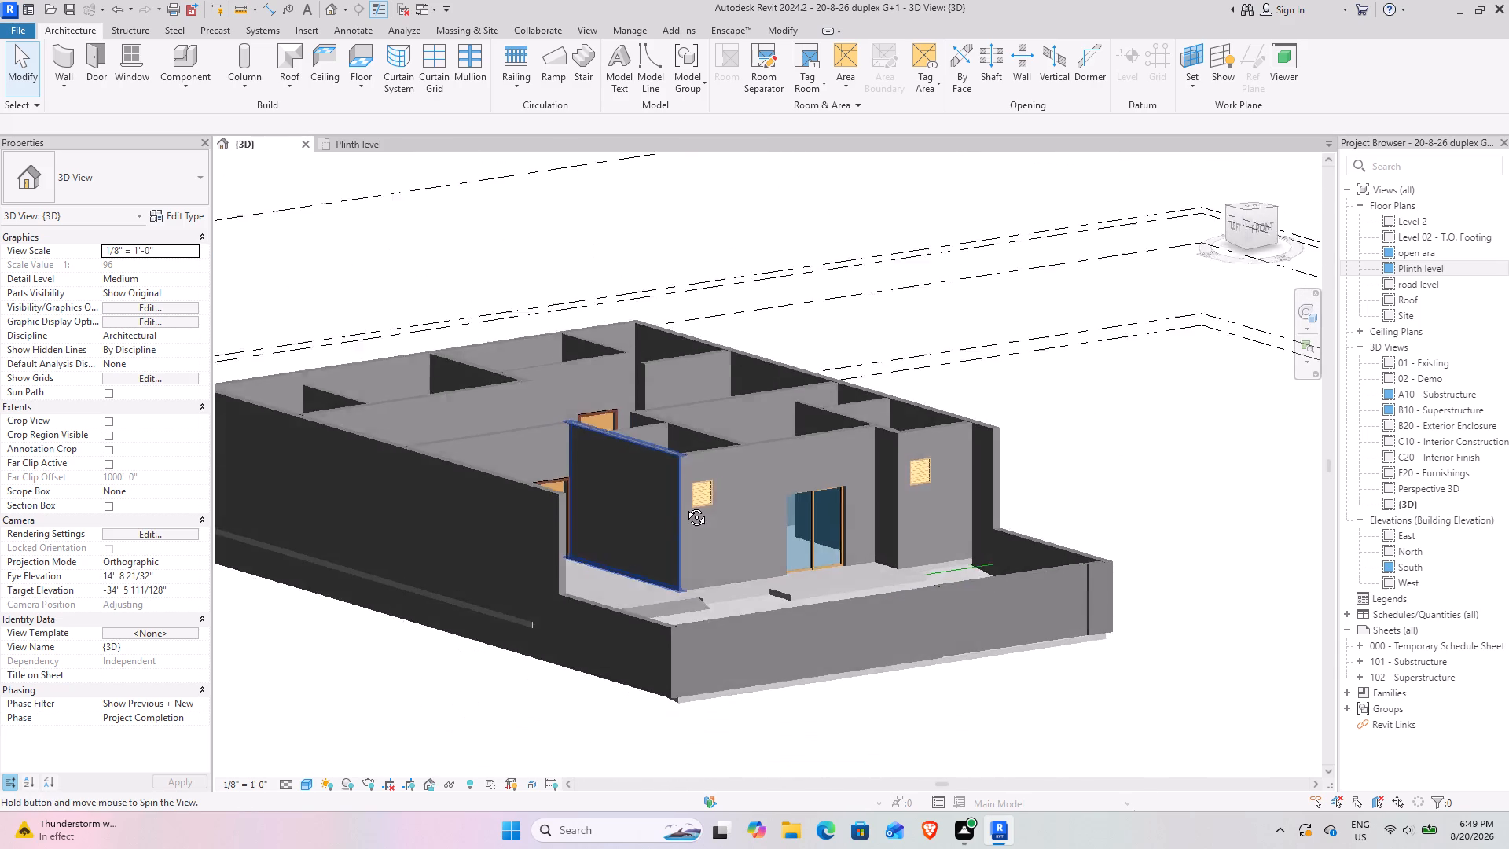
{"action": "middle_click_drag", "start_coordinate": [685, 505], "coordinate": [571, 581], "text": "shift"}
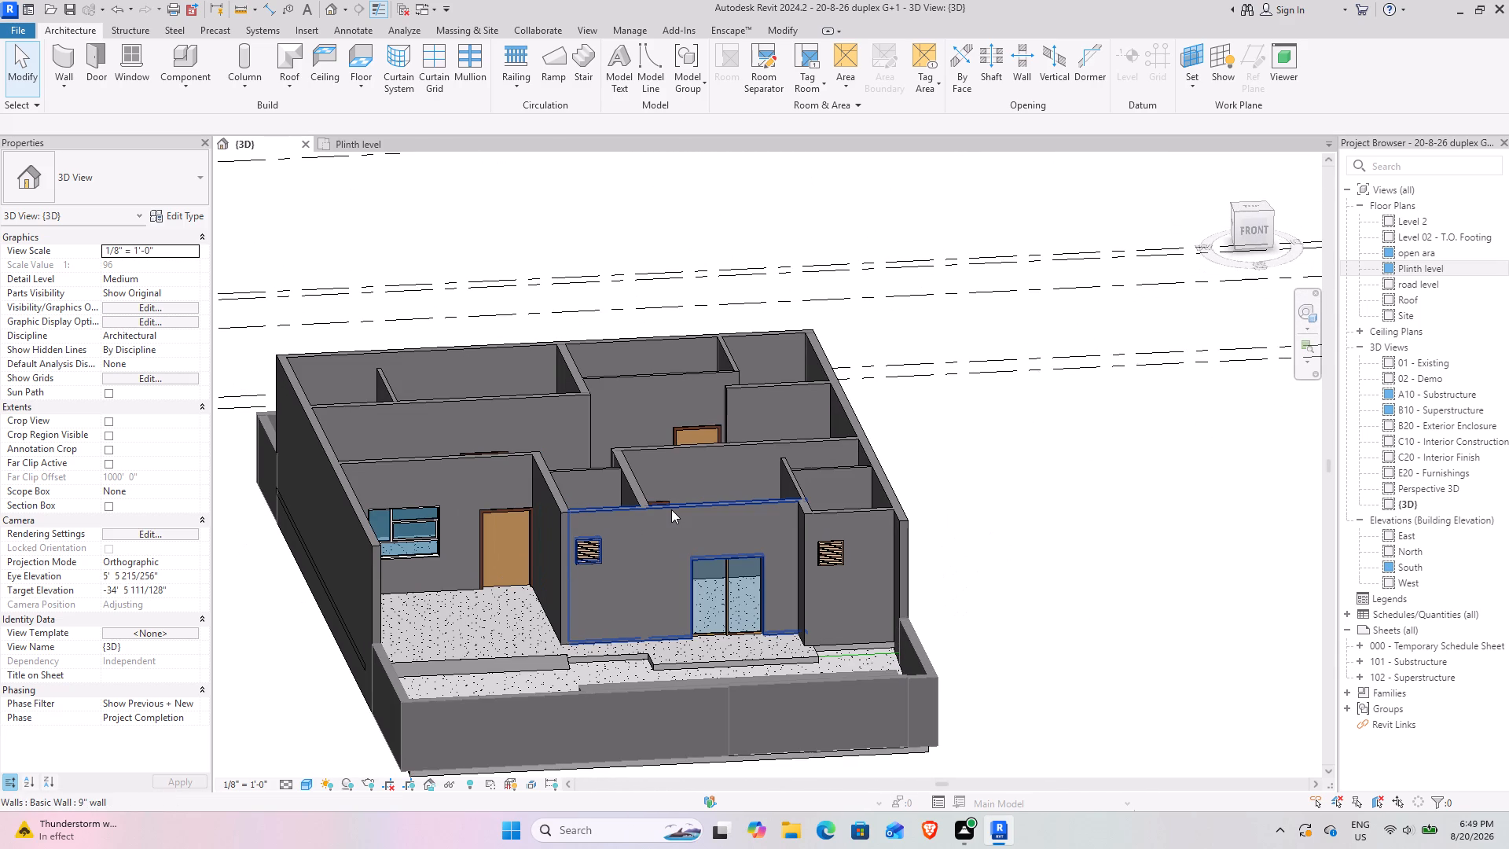
{"action": "middle_click_drag", "start_coordinate": [686, 515], "coordinate": [677, 582], "text": "shift"}
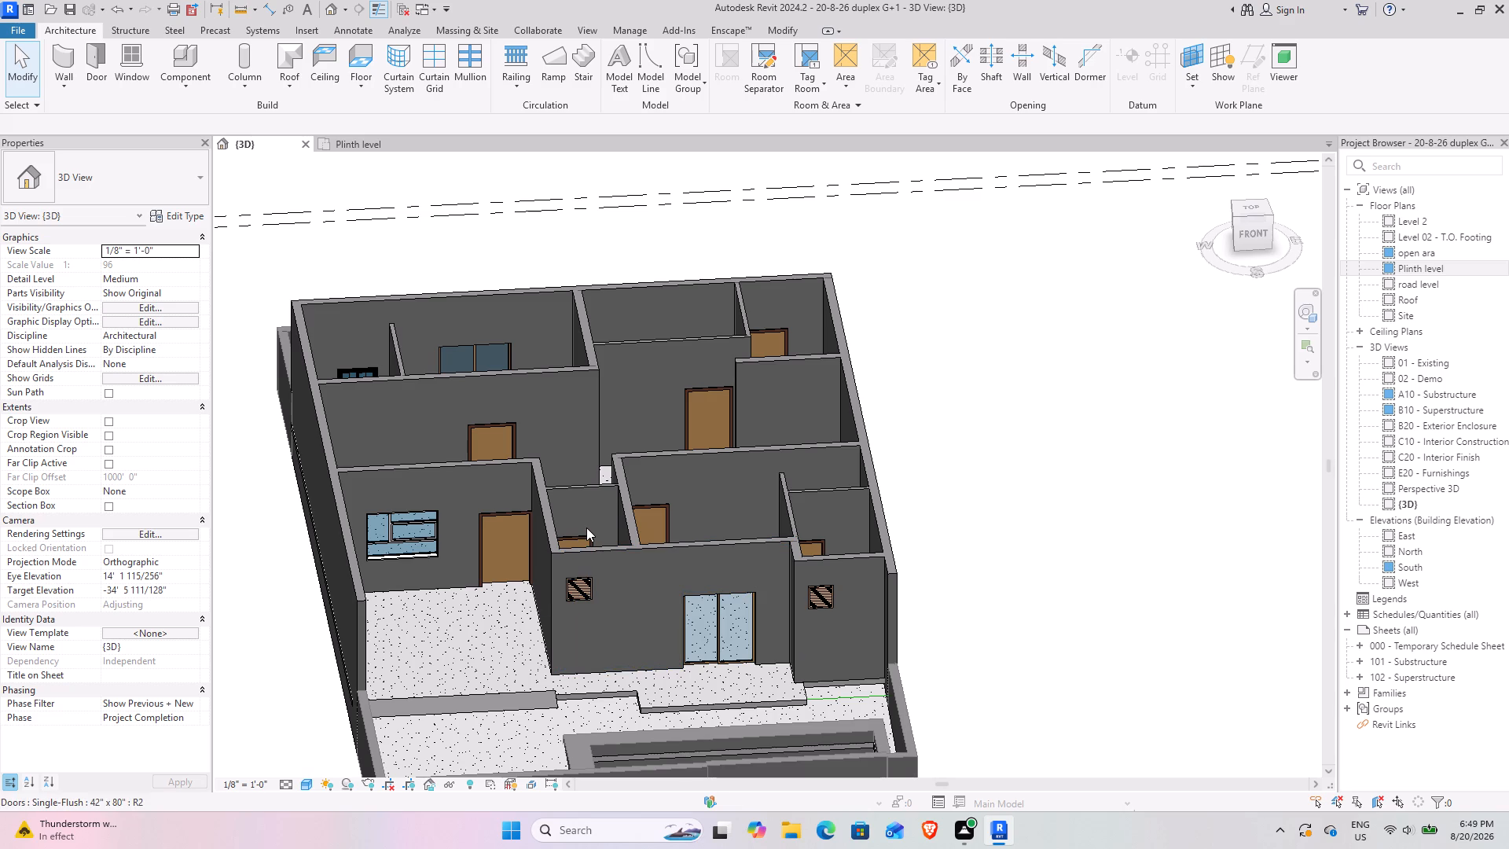
{"action": "scroll", "coordinate": [497, 535], "scroll_direction": "down", "scroll_amount": 2}
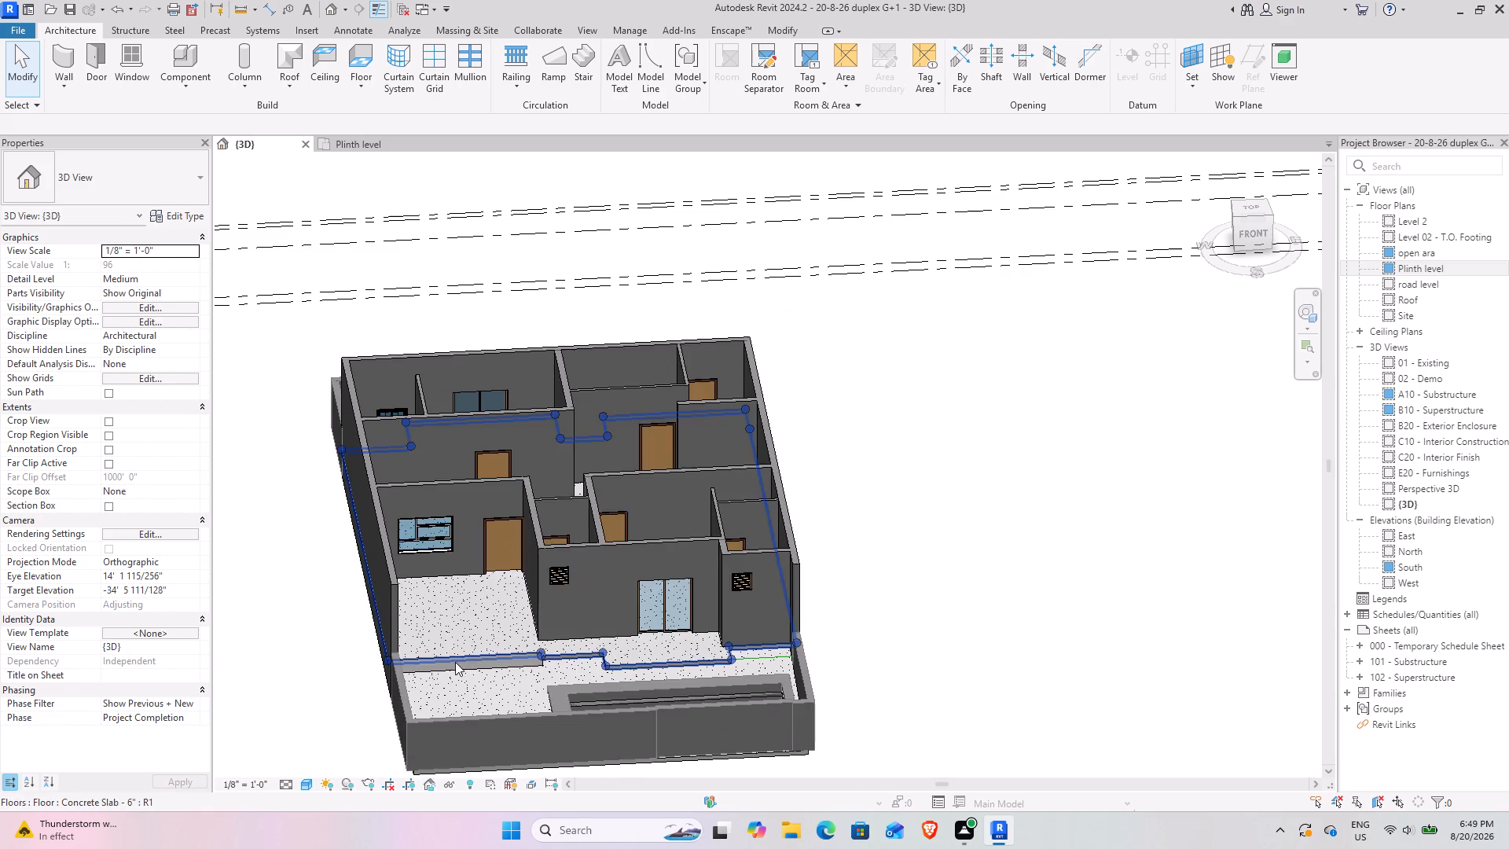
{"action": "middle_click_drag", "start_coordinate": [448, 658], "coordinate": [470, 616]}
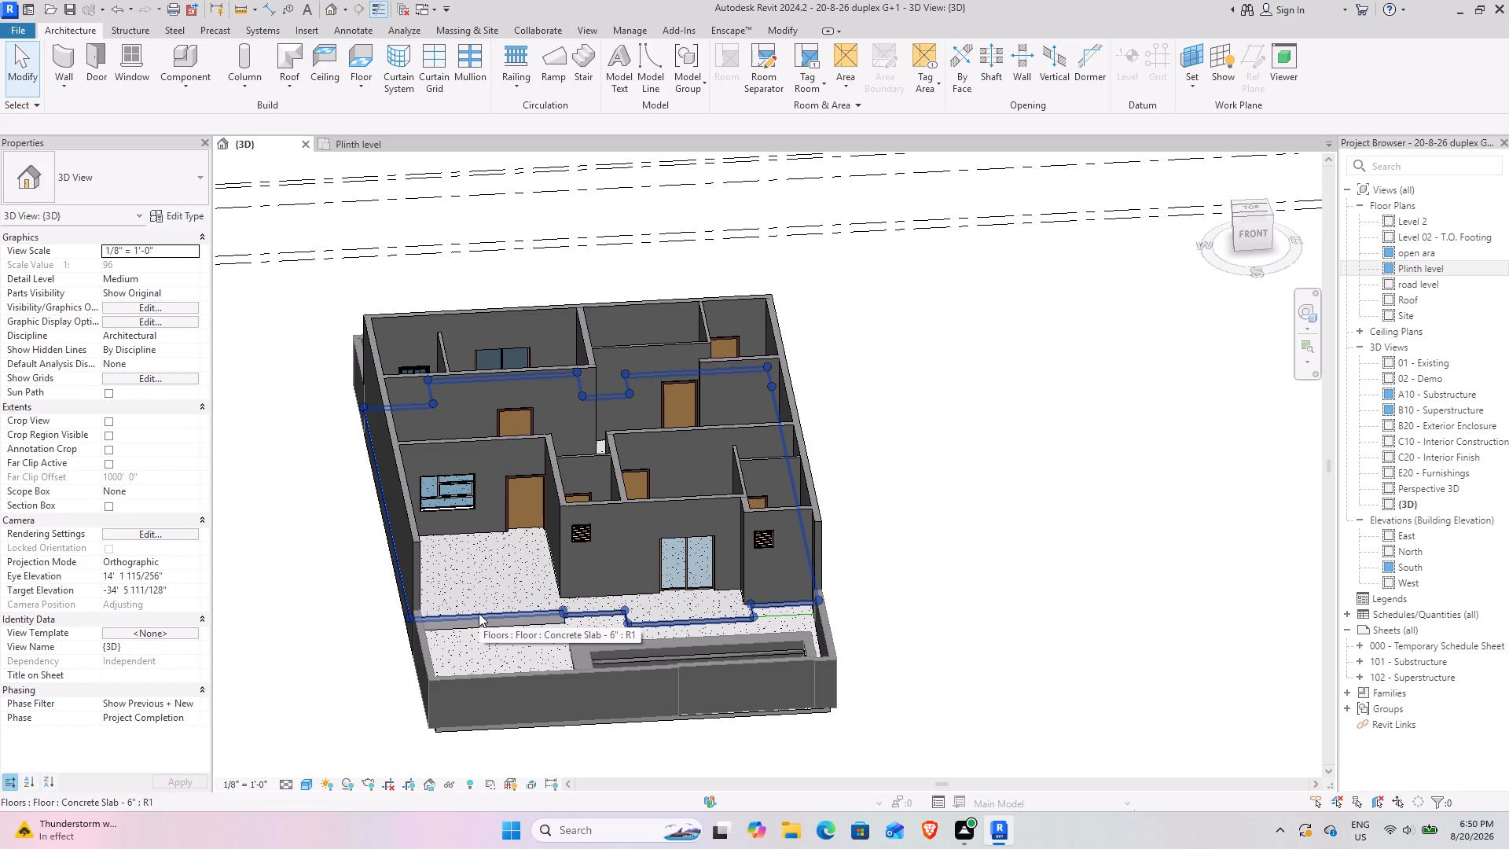
{"action": "scroll", "coordinate": [561, 581], "scroll_direction": "down", "scroll_amount": 2}
{"action": "middle_click_drag", "start_coordinate": [552, 581], "coordinate": [549, 579], "text": "shift"}
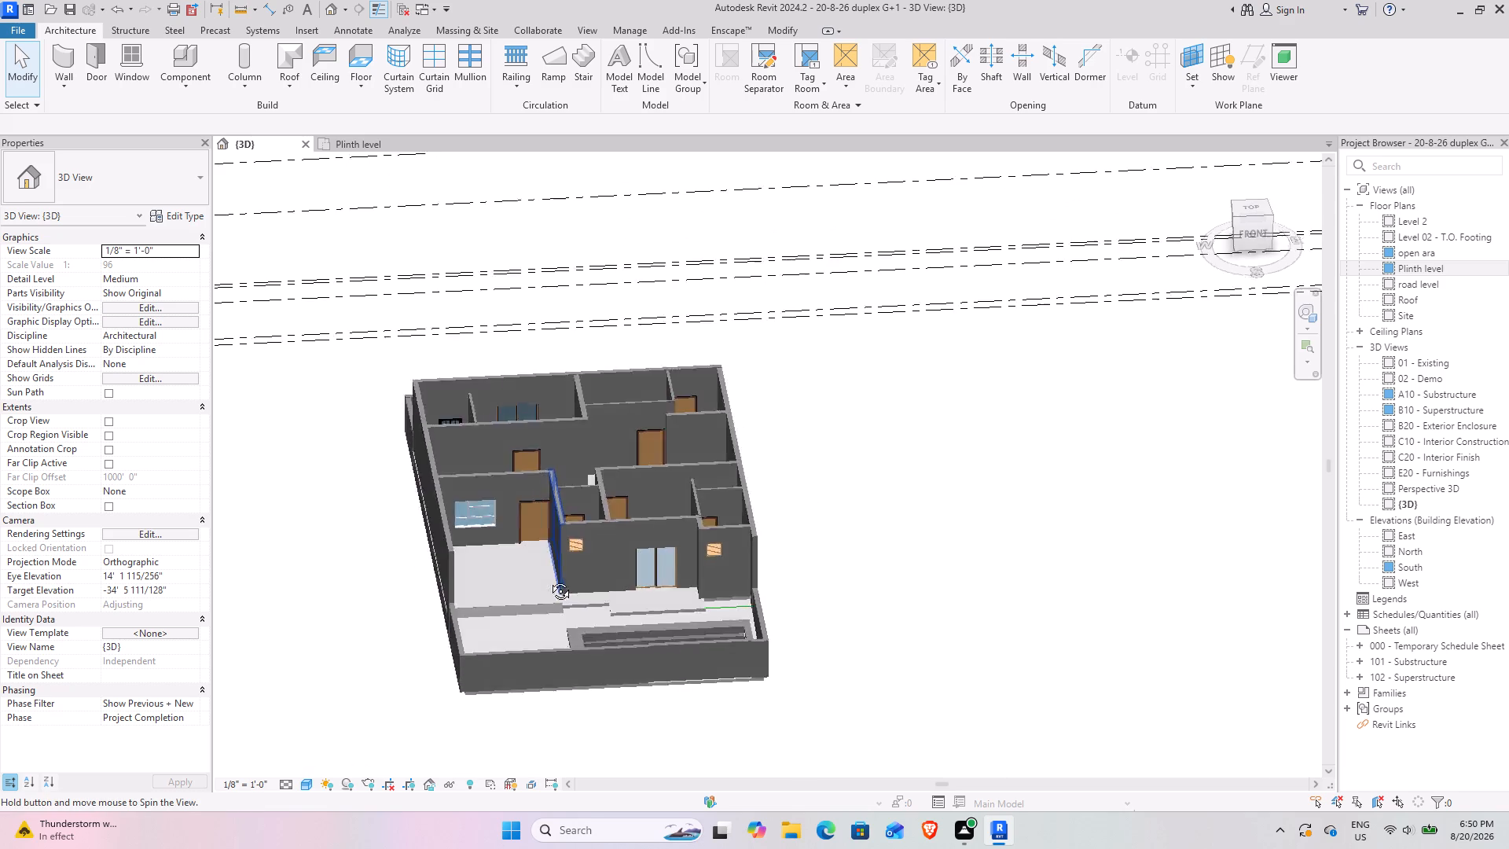
{"action": "middle_click_drag", "start_coordinate": [549, 579], "coordinate": [558, 566], "text": "shift"}
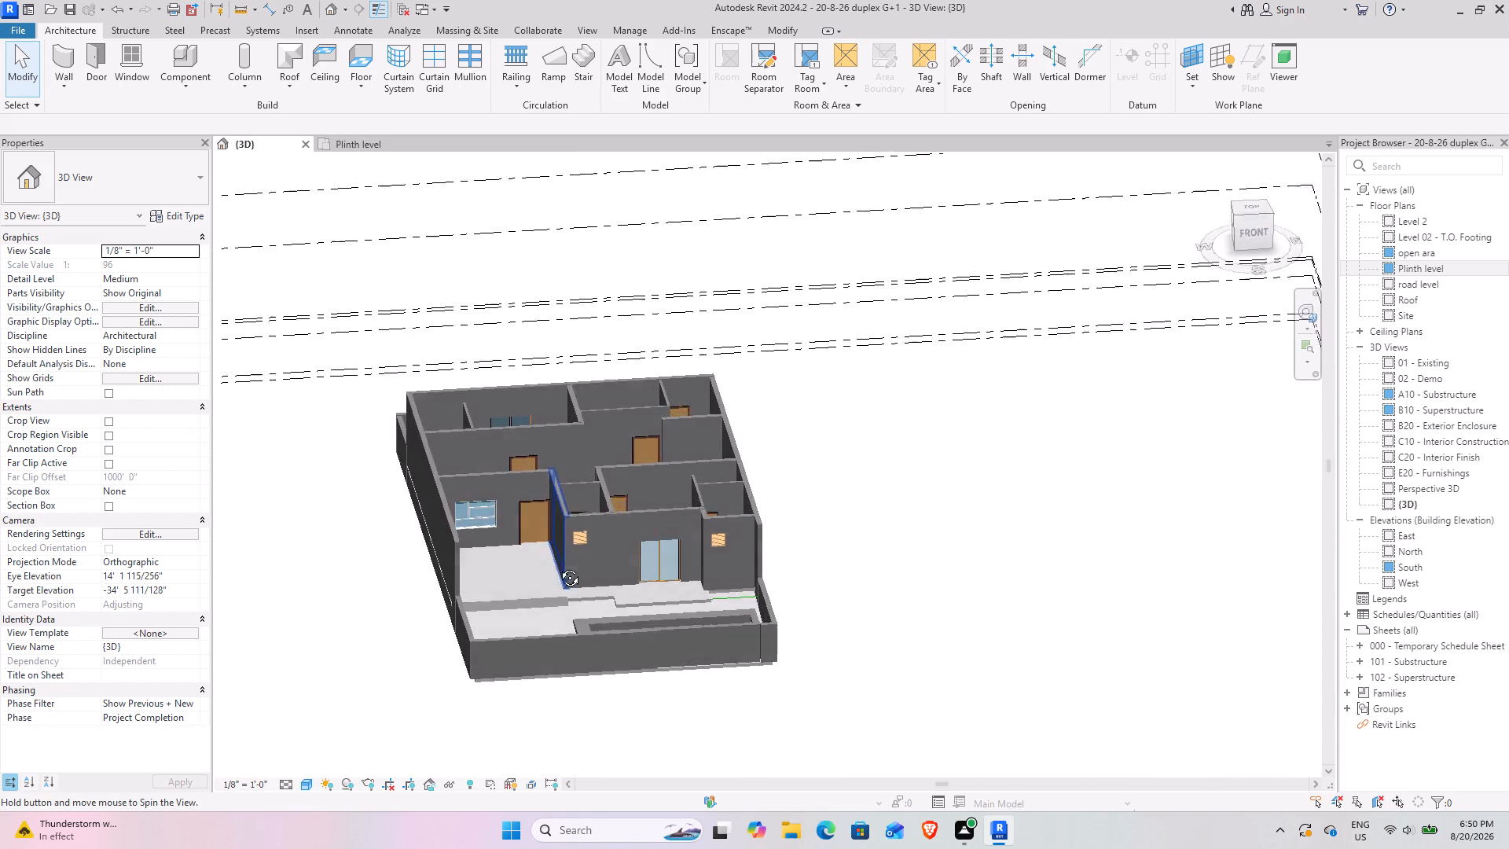
Examine the whole house model in 3D from the front, the left side and underneath, including the floor slab.
{"action": "middle_click_drag", "start_coordinate": [558, 566], "coordinate": [567, 583], "text": "shift"}
{"action": "middle_click_drag", "start_coordinate": [549, 578], "coordinate": [806, 444], "text": "shift"}
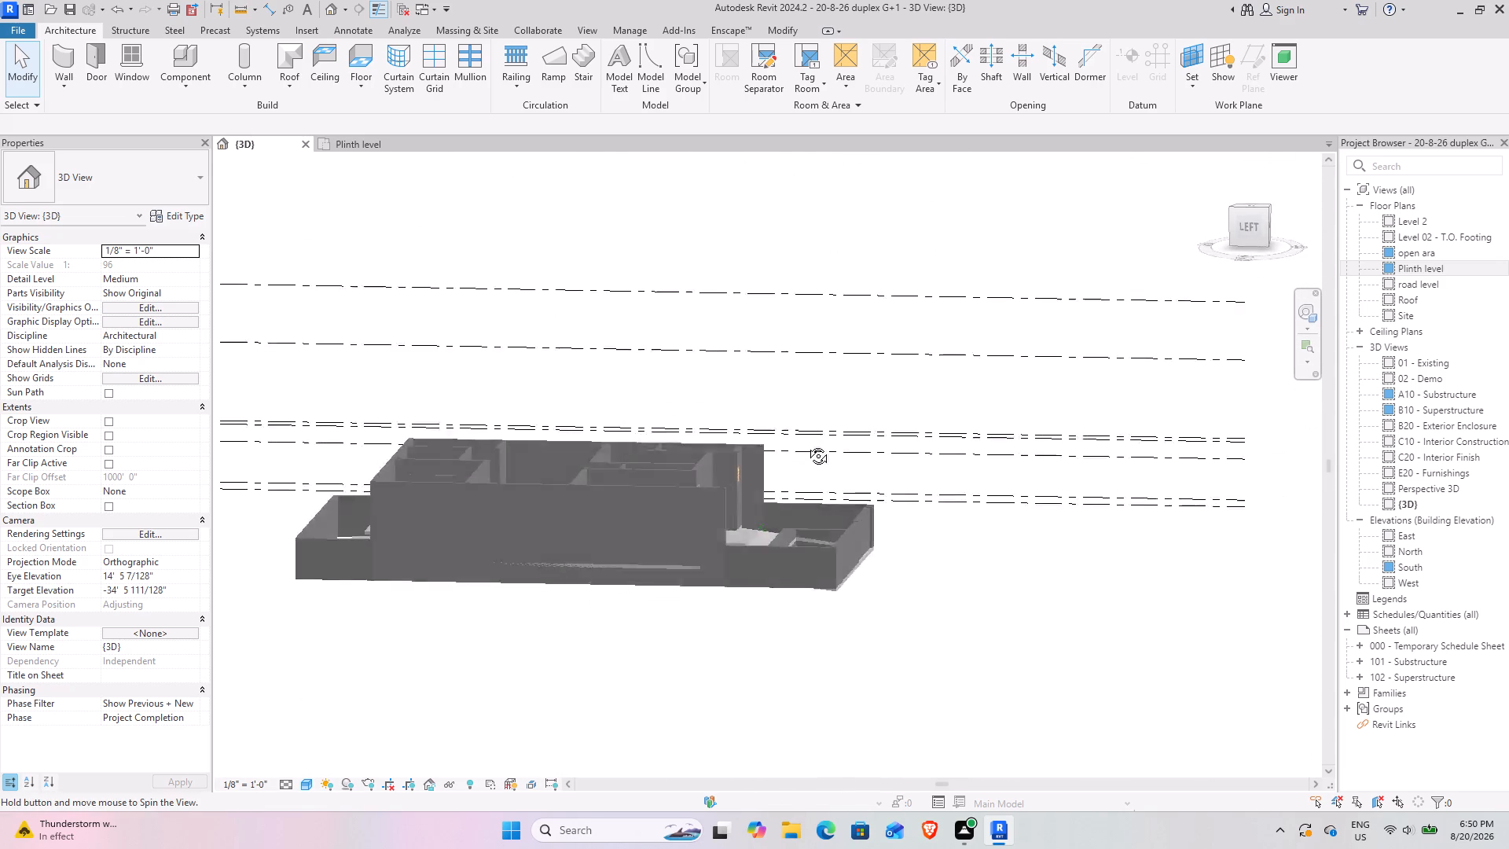
{"action": "middle_click_drag", "start_coordinate": [806, 444], "coordinate": [819, 437], "text": "shift"}
{"action": "middle_click_drag", "start_coordinate": [638, 656], "coordinate": [414, 520], "text": "shift"}
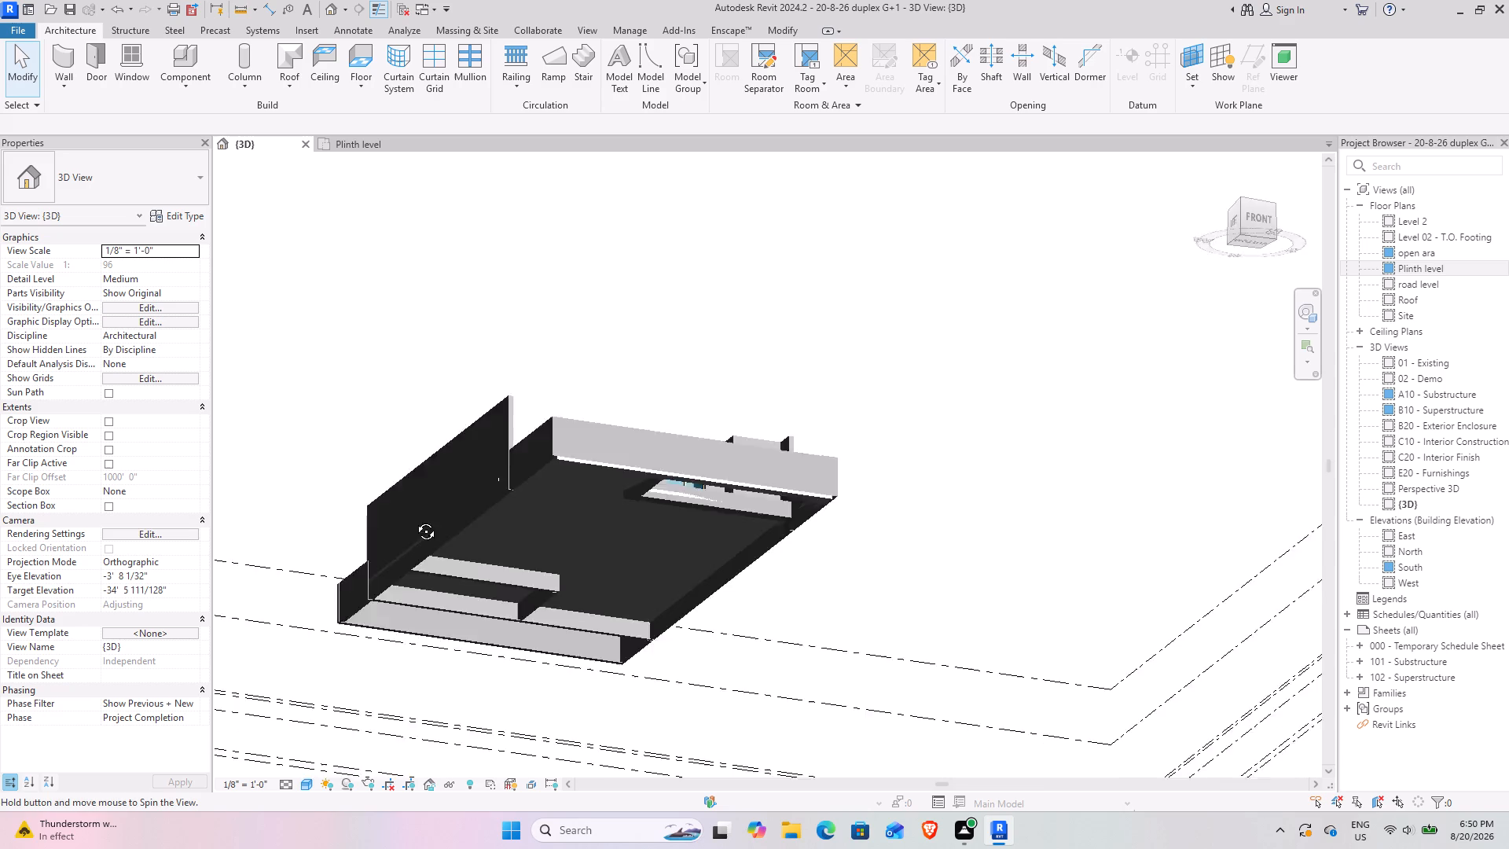
{"action": "middle_click_drag", "start_coordinate": [414, 520], "coordinate": [439, 674], "text": "shift"}
{"action": "middle_click_drag", "start_coordinate": [890, 645], "coordinate": [721, 719], "text": "shift"}
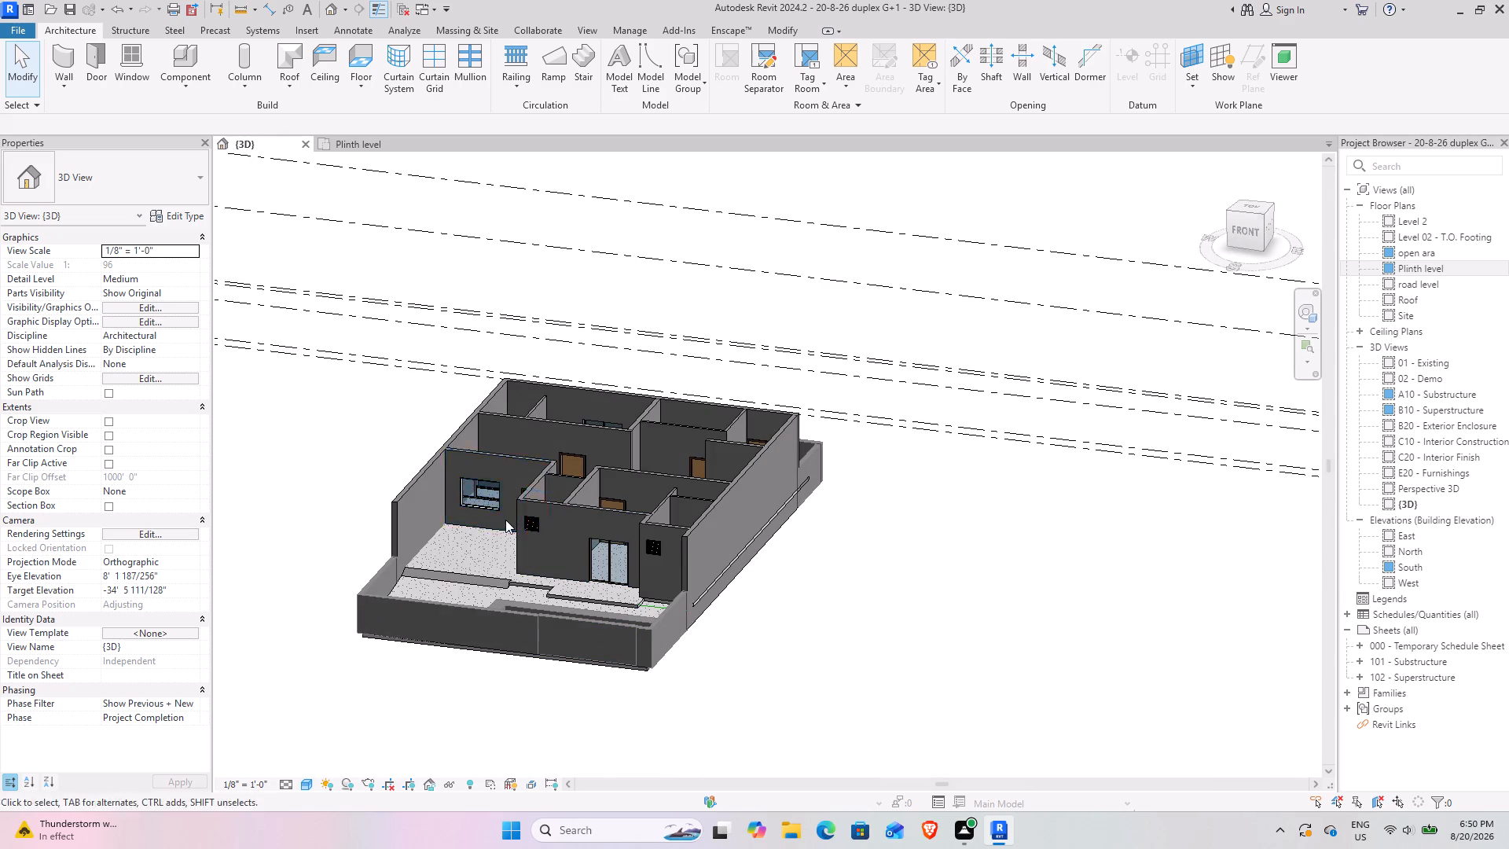
{"action": "scroll", "coordinate": [494, 544], "scroll_direction": "down", "scroll_amount": 1}
{"action": "middle_click_drag", "start_coordinate": [459, 598], "coordinate": [516, 441], "text": "shift"}
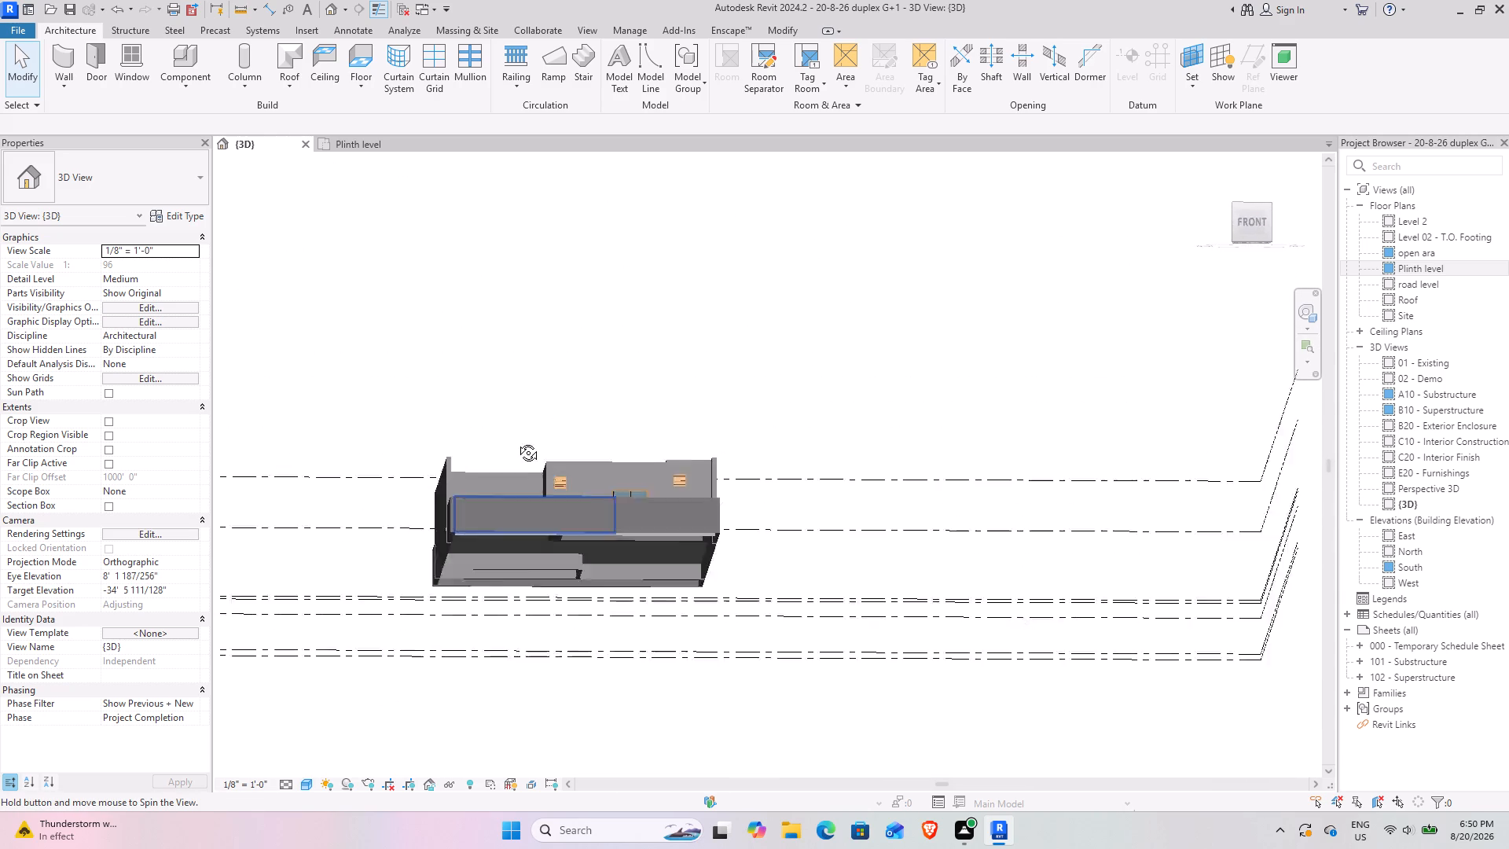
{"action": "middle_click_drag", "start_coordinate": [516, 441], "coordinate": [523, 615], "text": "shift"}
{"action": "scroll", "coordinate": [488, 548], "scroll_direction": "up", "scroll_amount": 3}
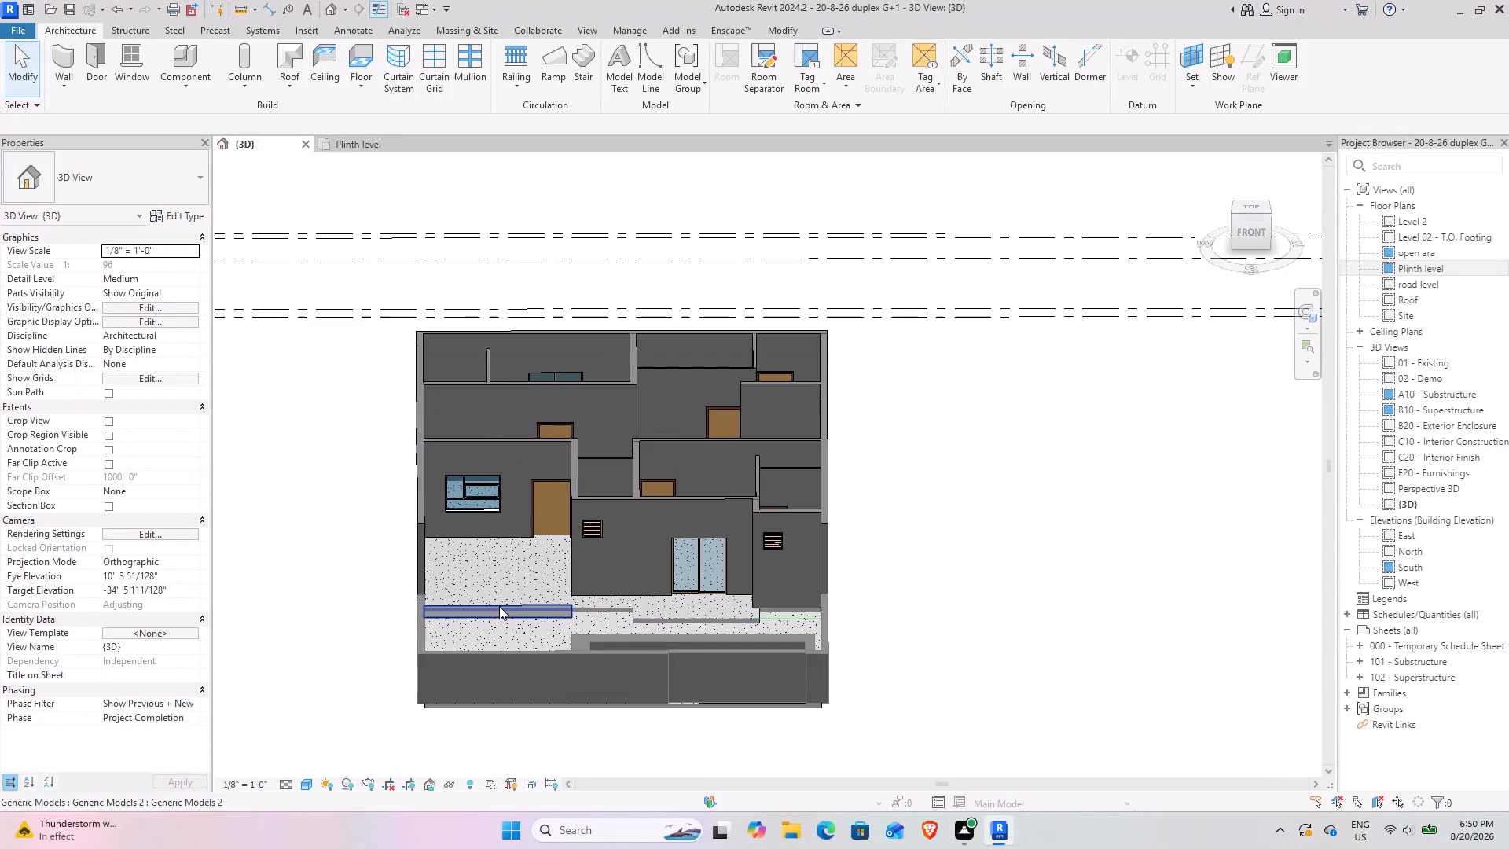
{"action": "scroll", "coordinate": [506, 575], "scroll_direction": "down", "scroll_amount": 3}
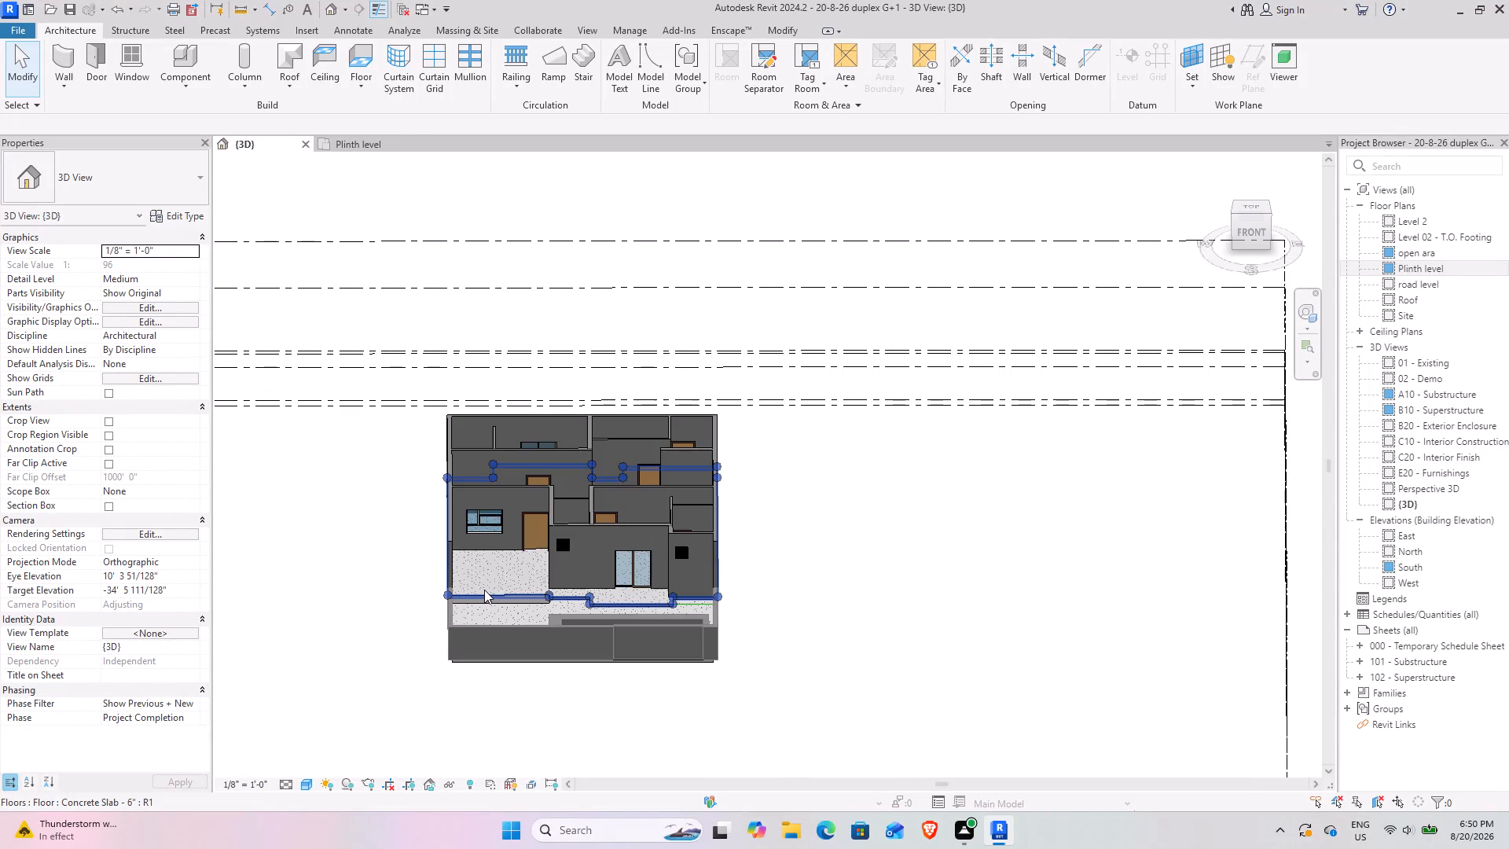
{"action": "middle_click_drag", "start_coordinate": [483, 590], "coordinate": [752, 329], "text": "shift"}
{"action": "middle_click_drag", "start_coordinate": [710, 373], "coordinate": [692, 193]}
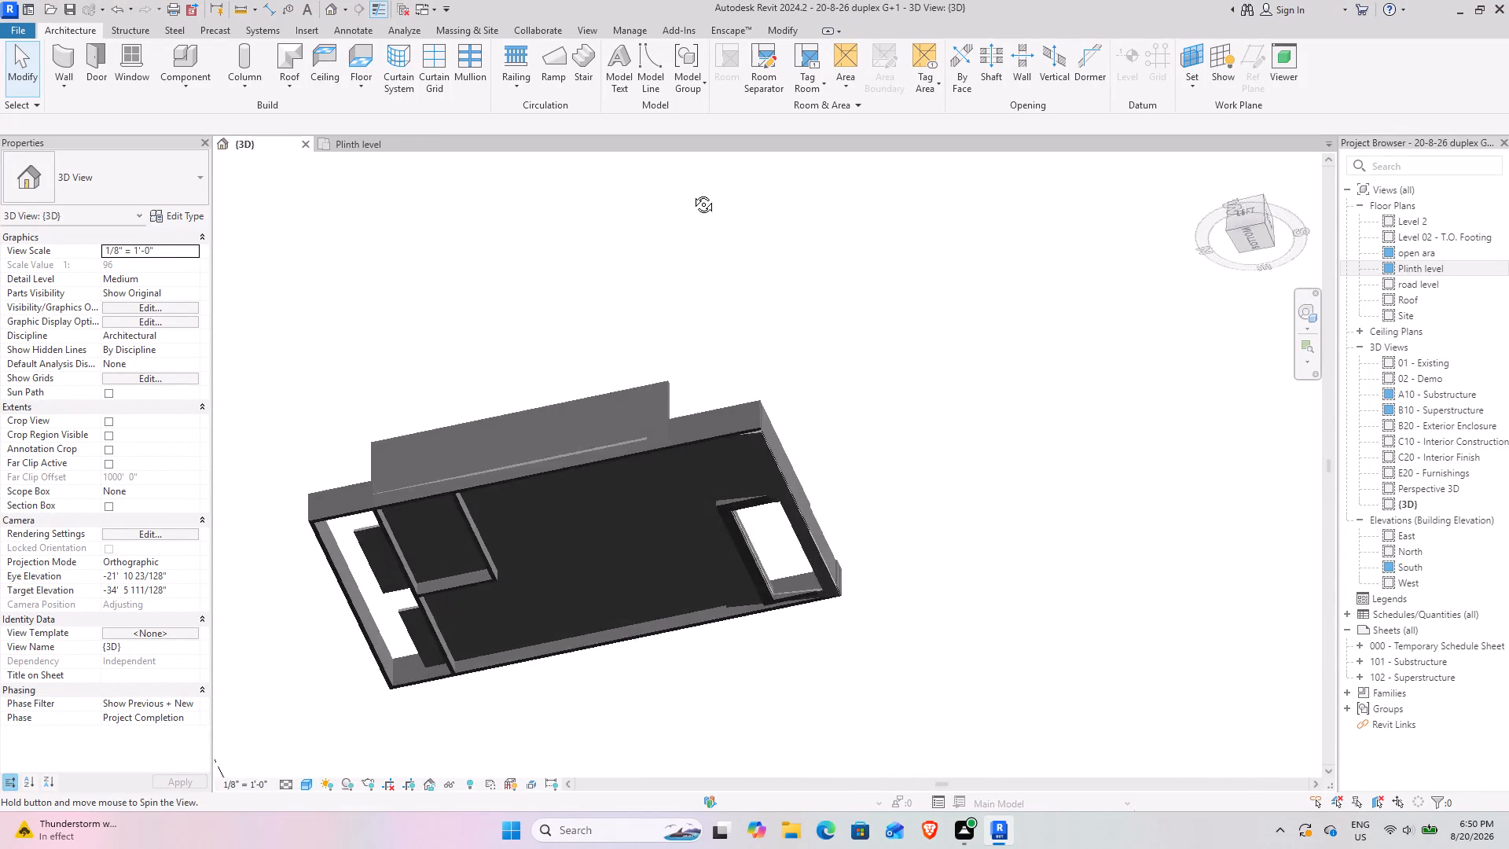
{"action": "middle_click_drag", "start_coordinate": [692, 193], "coordinate": [692, 174]}
{"action": "middle_click_drag", "start_coordinate": [654, 509], "coordinate": [554, 786]}
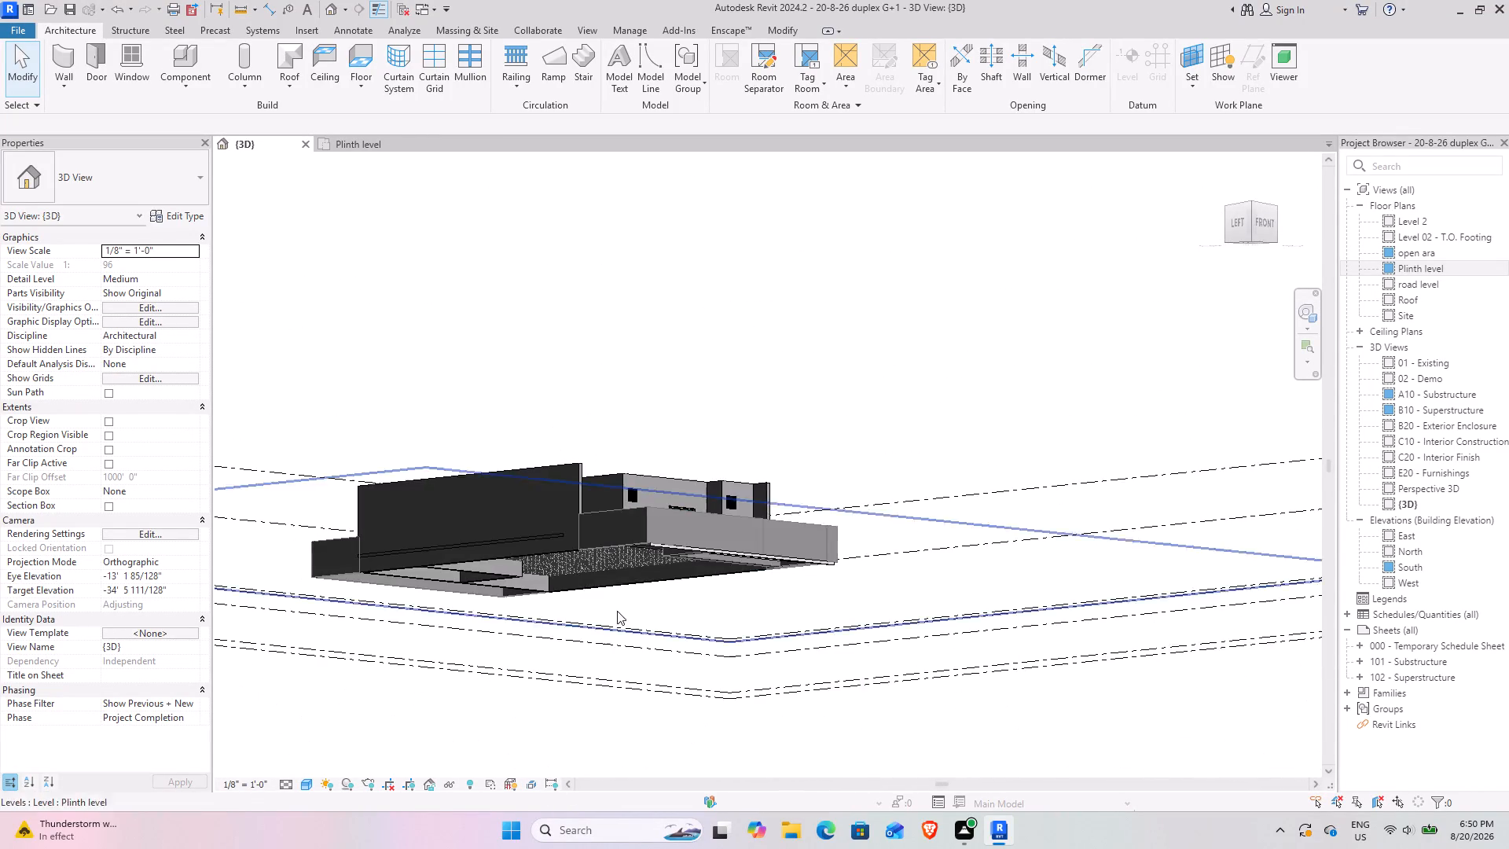
{"action": "middle_click_drag", "start_coordinate": [633, 575], "coordinate": [629, 715], "text": "shift"}
{"action": "middle_click_drag", "start_coordinate": [682, 506], "coordinate": [560, 699]}
Examine the room layout, interior doors and rear-wall windows in 3D from above and from behind the house.
{"action": "scroll", "coordinate": [696, 581], "scroll_direction": "up", "scroll_amount": 3}
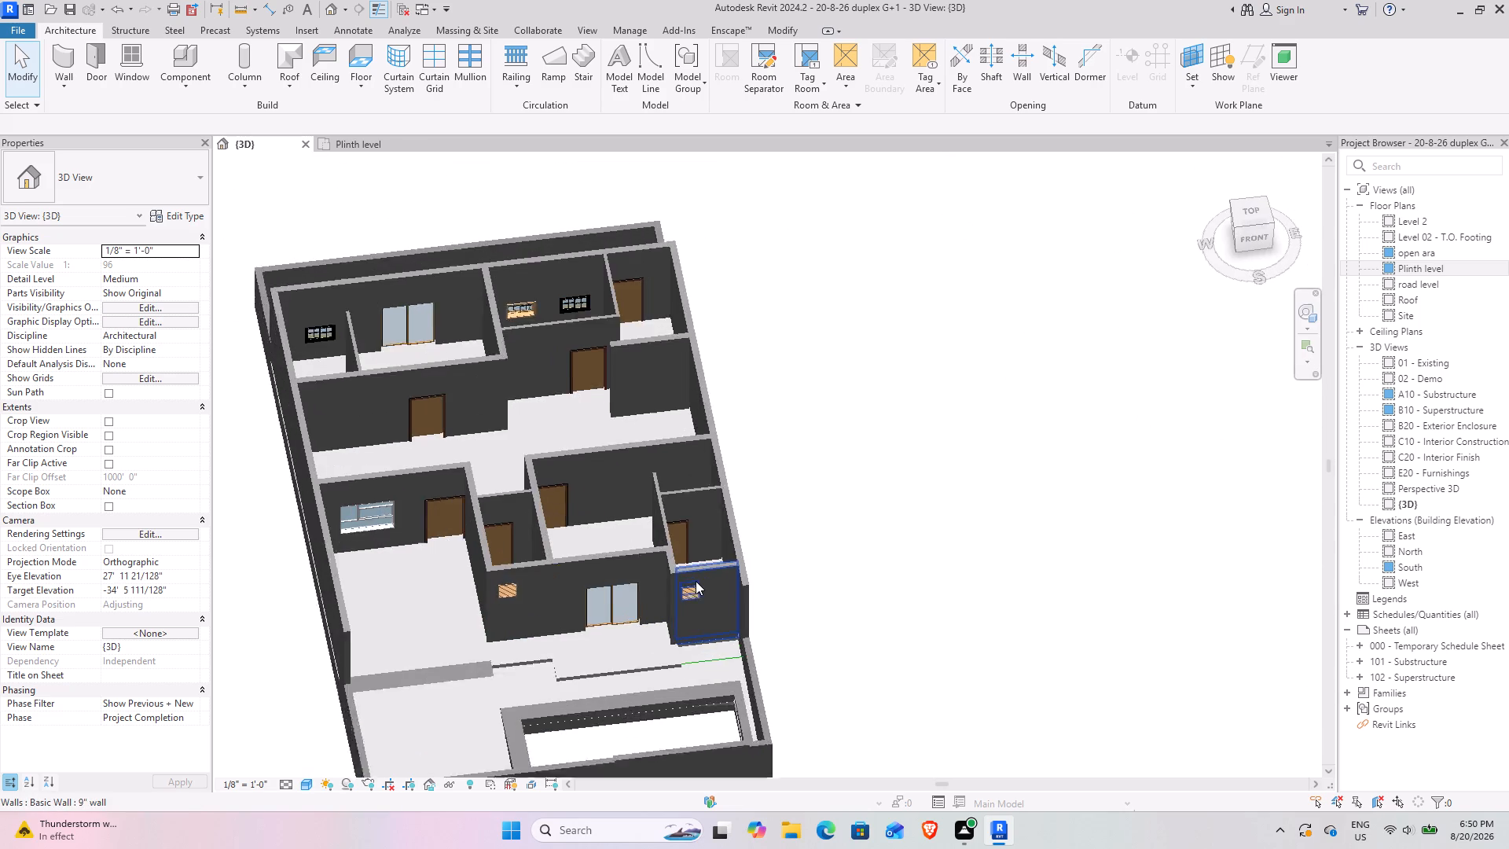
{"action": "scroll", "coordinate": [696, 581], "scroll_direction": "up", "scroll_amount": 3}
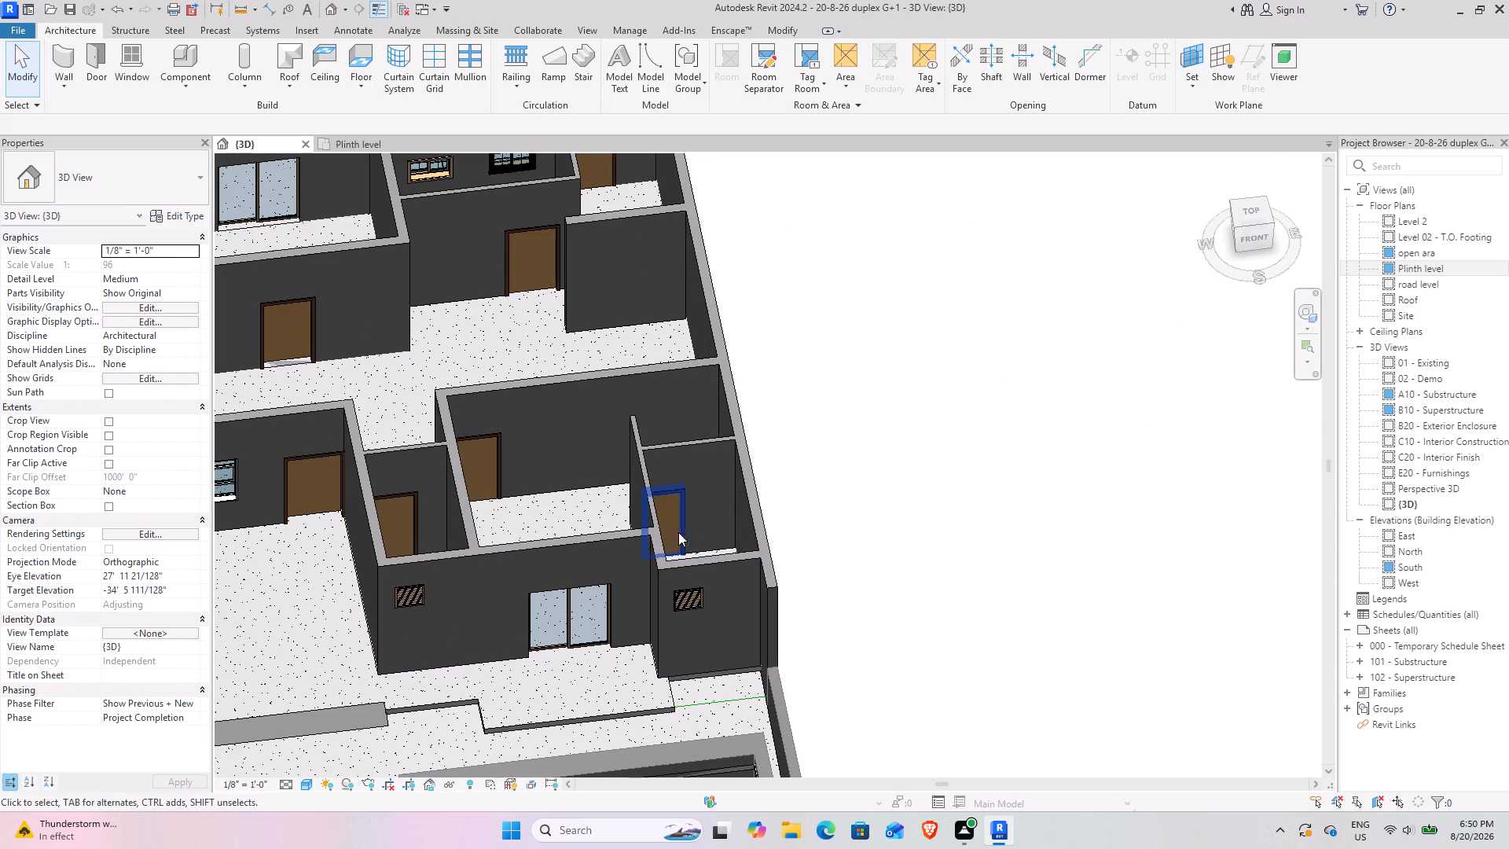
{"action": "scroll", "coordinate": [677, 621], "scroll_direction": "down", "scroll_amount": 2}
{"action": "middle_click_drag", "start_coordinate": [501, 666], "coordinate": [1159, 447], "text": "shift"}
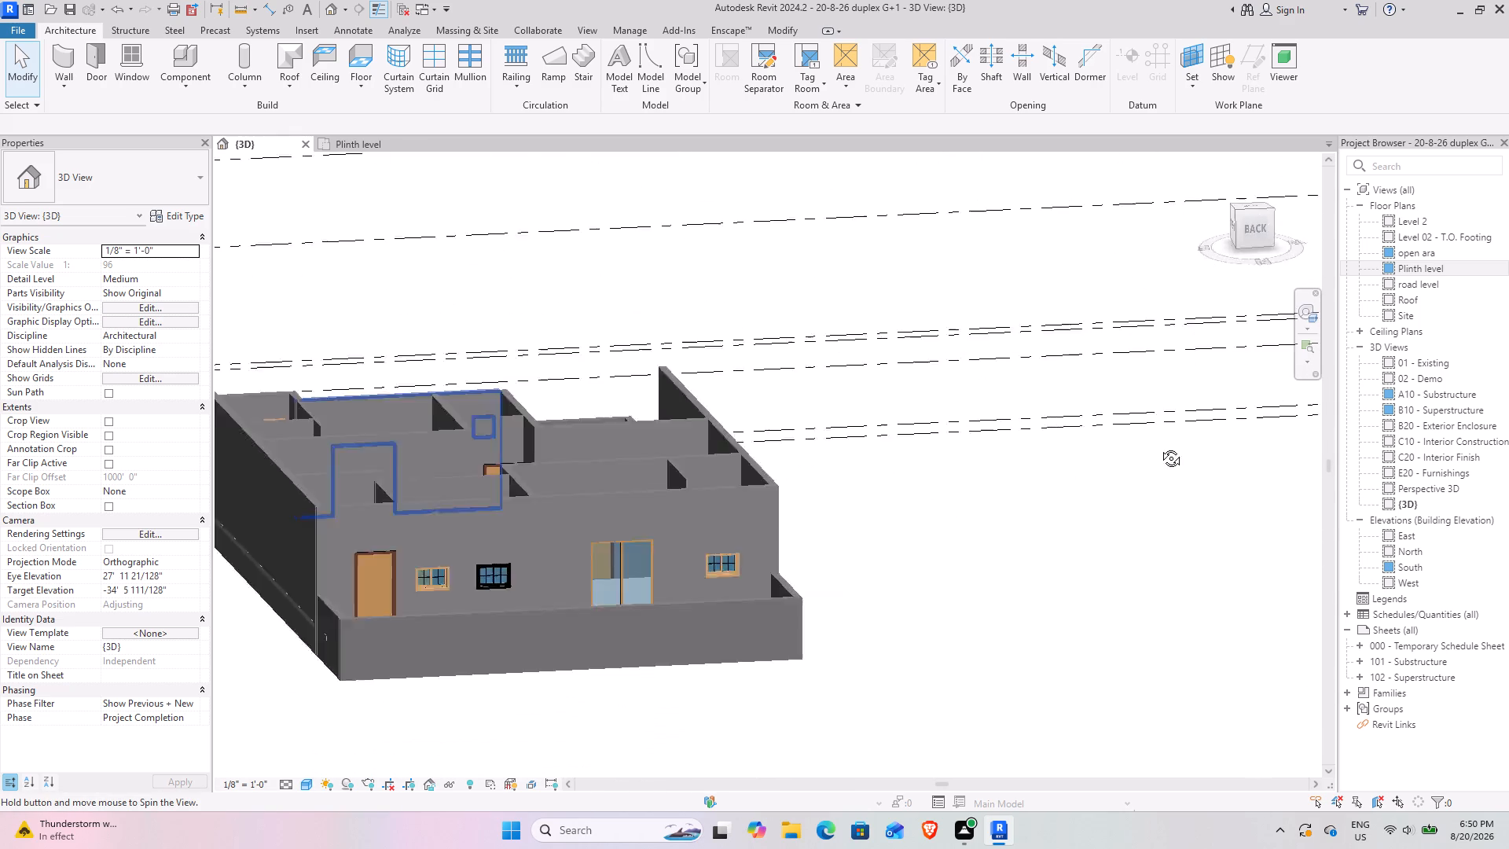
{"action": "middle_click_drag", "start_coordinate": [1159, 447], "coordinate": [396, 570], "text": "shift"}
{"action": "middle_click_drag", "start_coordinate": [454, 582], "coordinate": [897, 384]}
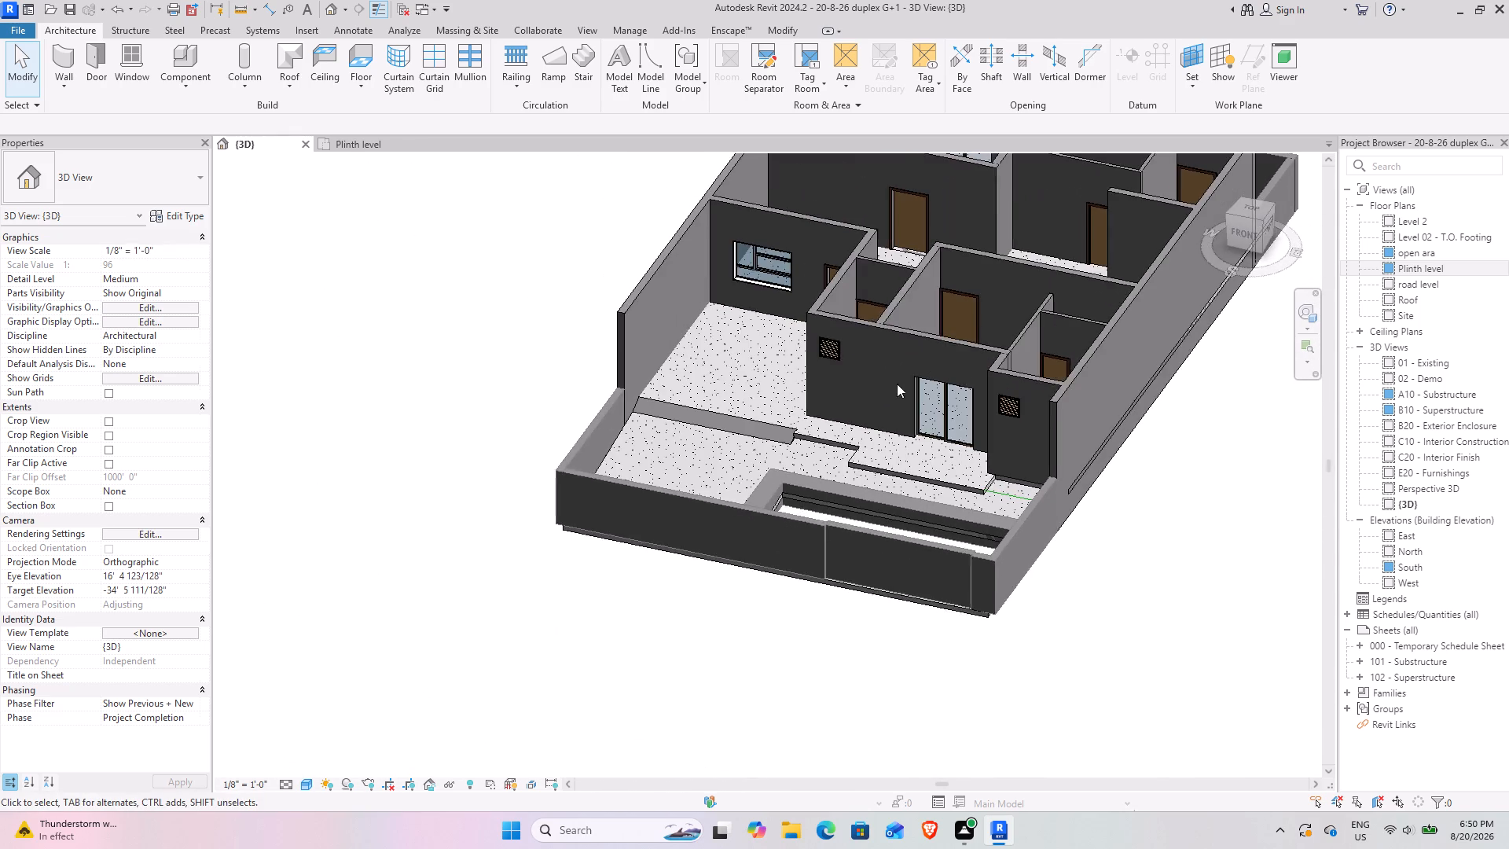
{"action": "scroll", "coordinate": [592, 481], "scroll_direction": "down", "scroll_amount": 4}
{"action": "middle_click_drag", "start_coordinate": [497, 504], "coordinate": [1065, 425], "text": "shift"}
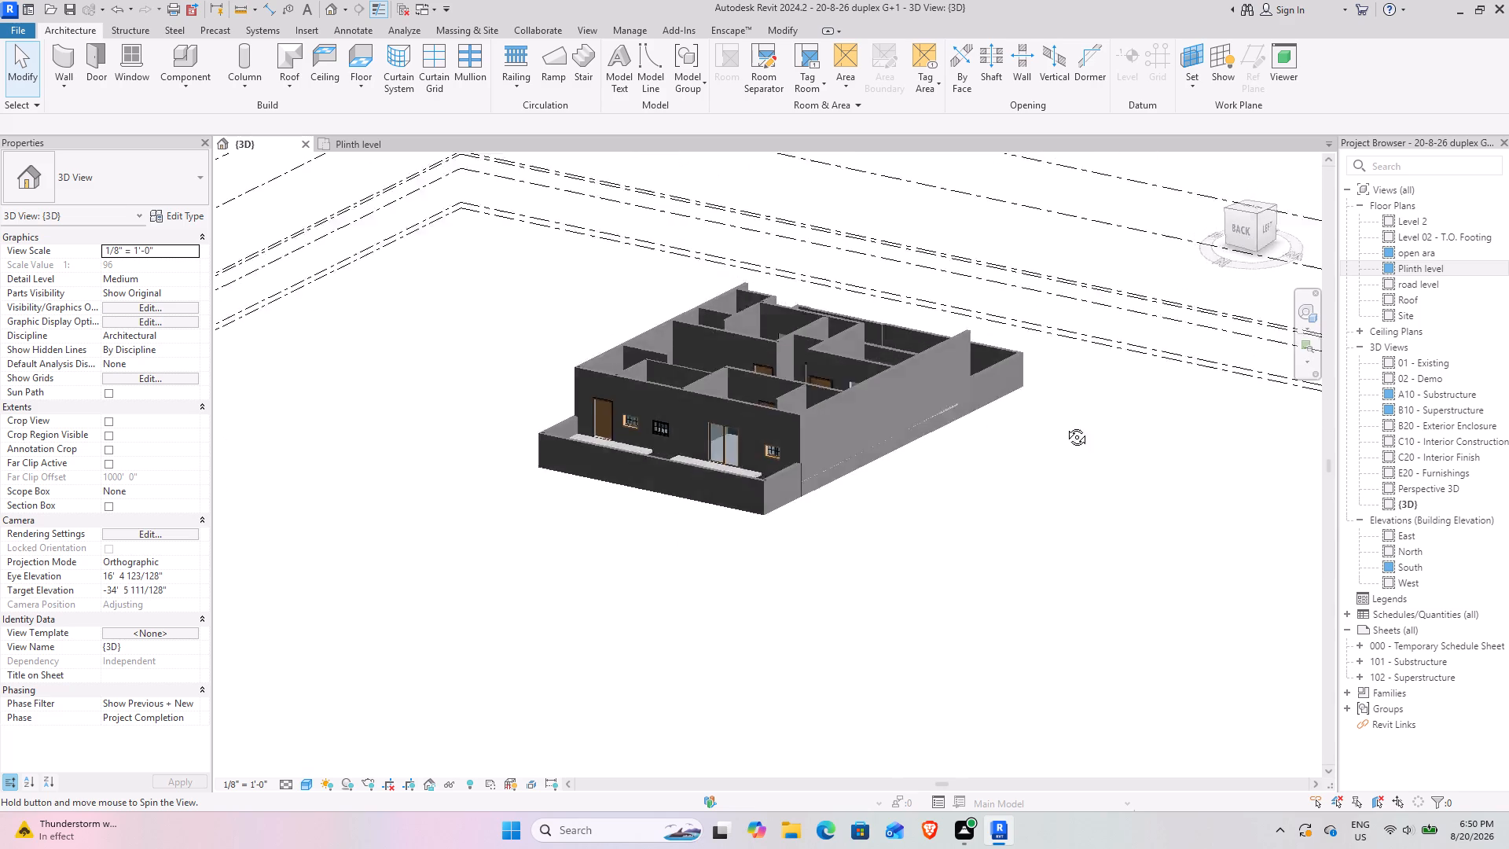
{"action": "middle_click_drag", "start_coordinate": [1065, 425], "coordinate": [600, 445], "text": "shift"}
{"action": "middle_click_drag", "start_coordinate": [691, 428], "coordinate": [457, 541]}
{"action": "middle_click_drag", "start_coordinate": [587, 485], "coordinate": [487, 583], "text": "shift"}
{"action": "scroll", "coordinate": [526, 432], "scroll_direction": "up", "scroll_amount": 3}
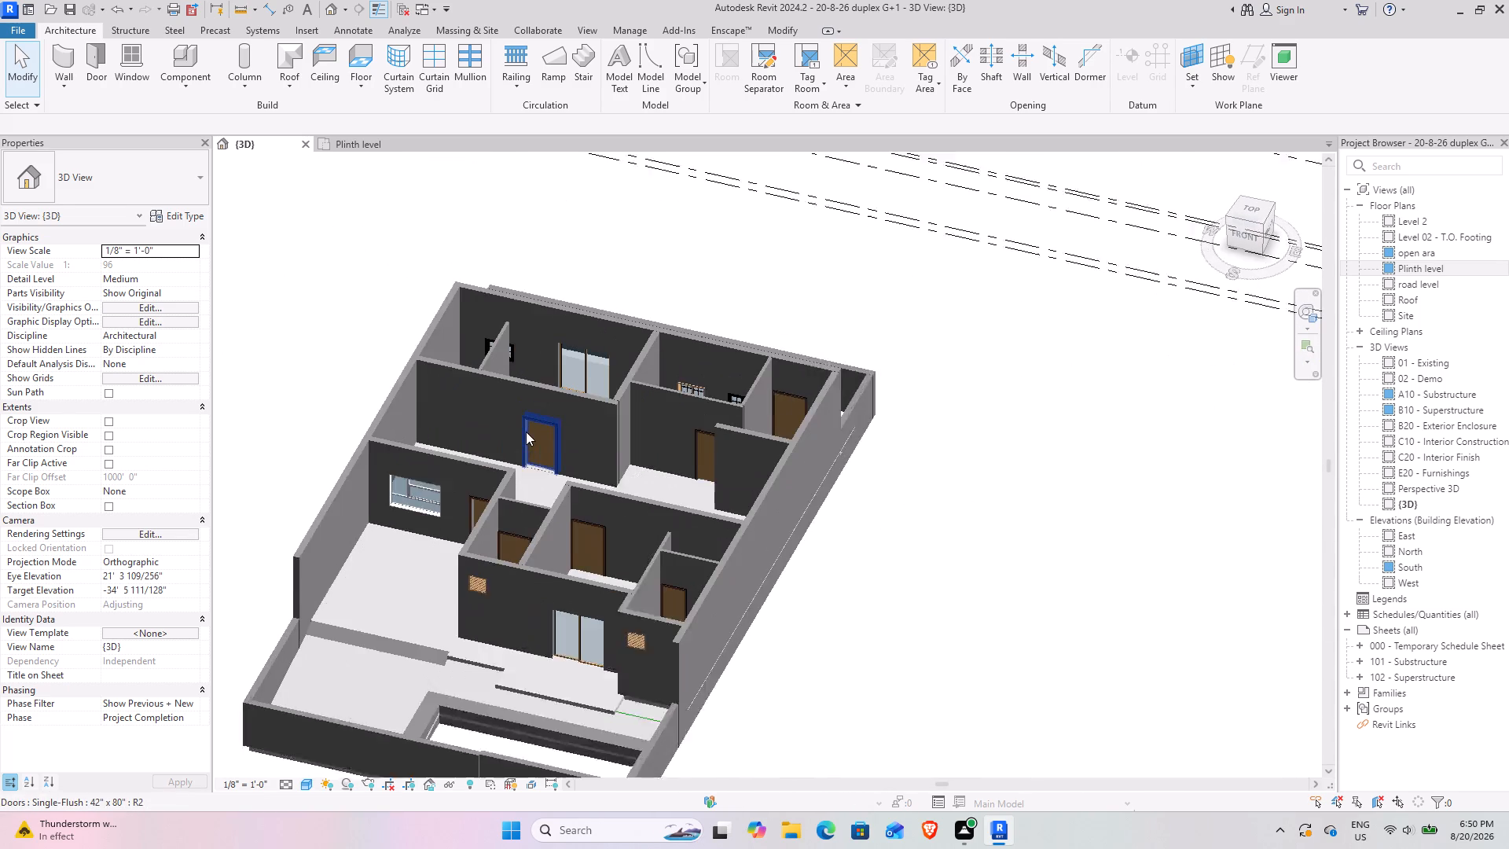
Examine the front wall in 3D, including both louver windows, the sliding door and the entrance steps.
{"action": "scroll", "coordinate": [526, 432], "scroll_direction": "up", "scroll_amount": 1}
{"action": "middle_click_drag", "start_coordinate": [488, 545], "coordinate": [539, 345], "text": "shift"}
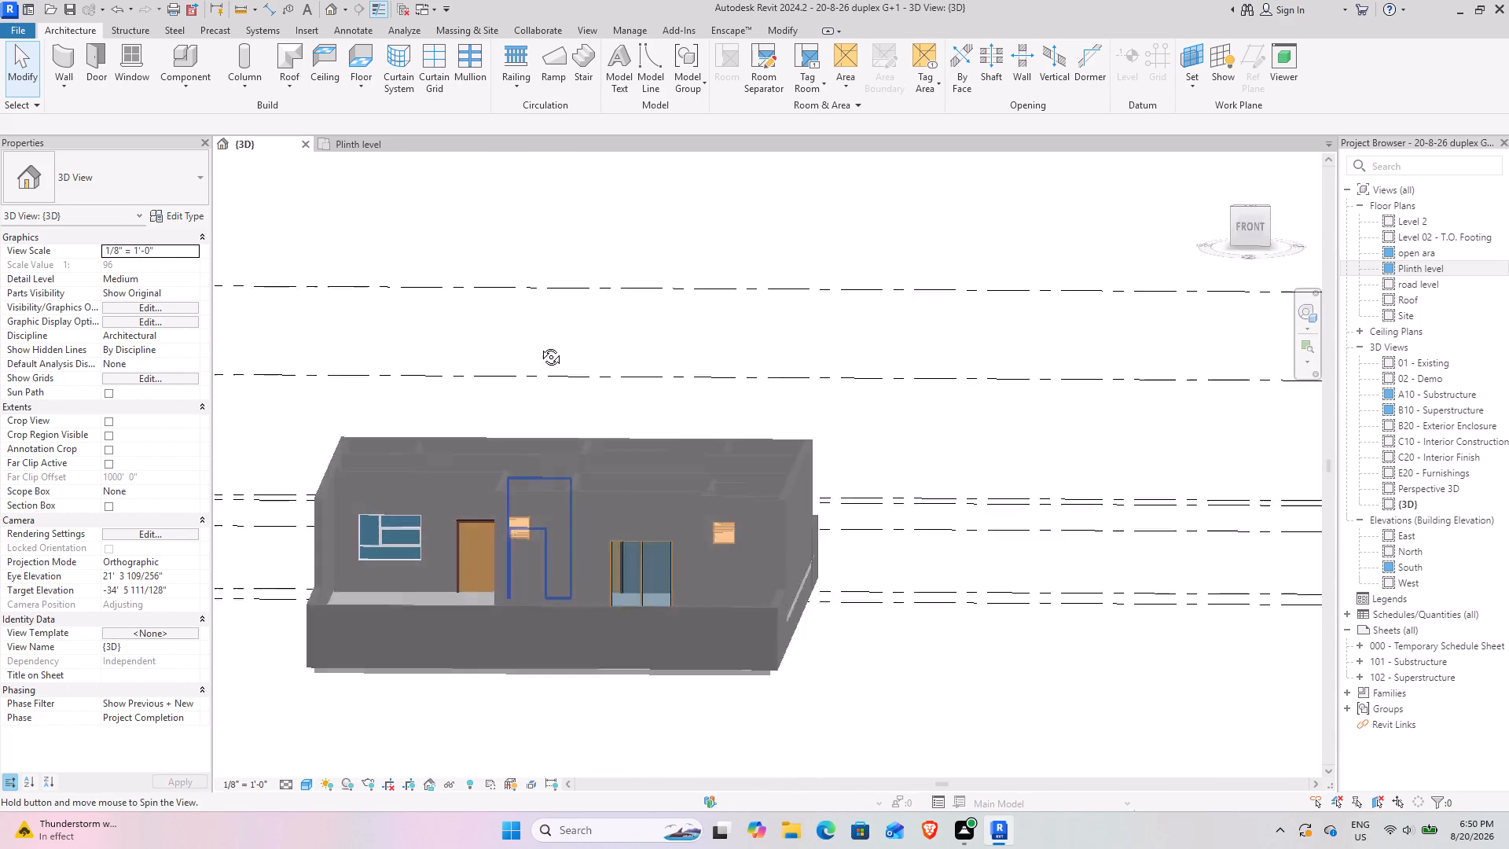
{"action": "middle_click_drag", "start_coordinate": [539, 345], "coordinate": [534, 476], "text": "shift"}
{"action": "middle_click_drag", "start_coordinate": [574, 689], "coordinate": [602, 665], "text": "shift"}
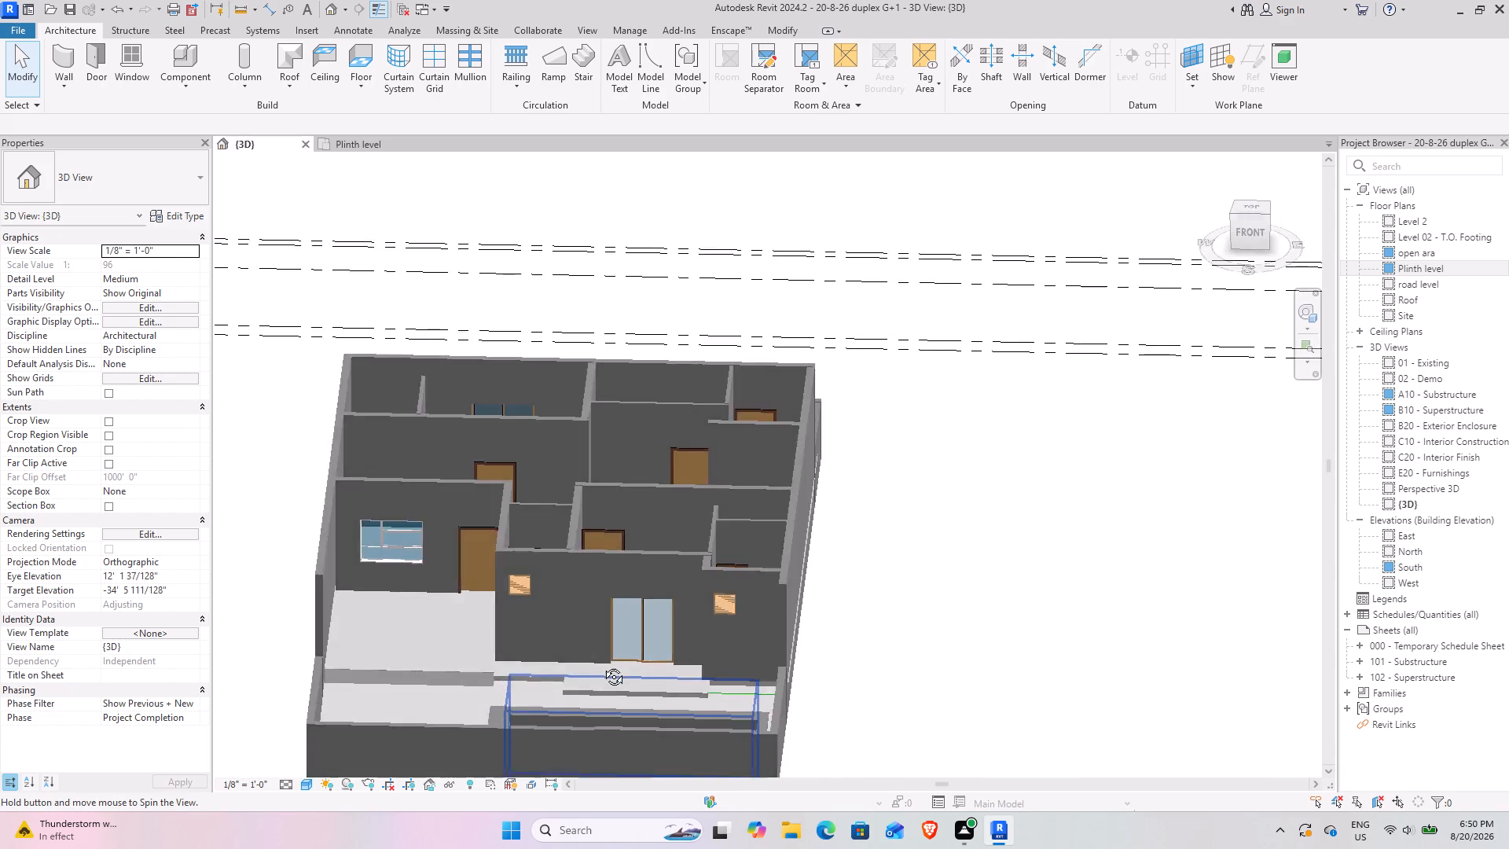
{"action": "middle_click_drag", "start_coordinate": [602, 665], "coordinate": [714, 696], "text": "shift"}
{"action": "middle_click_drag", "start_coordinate": [600, 707], "coordinate": [631, 628]}
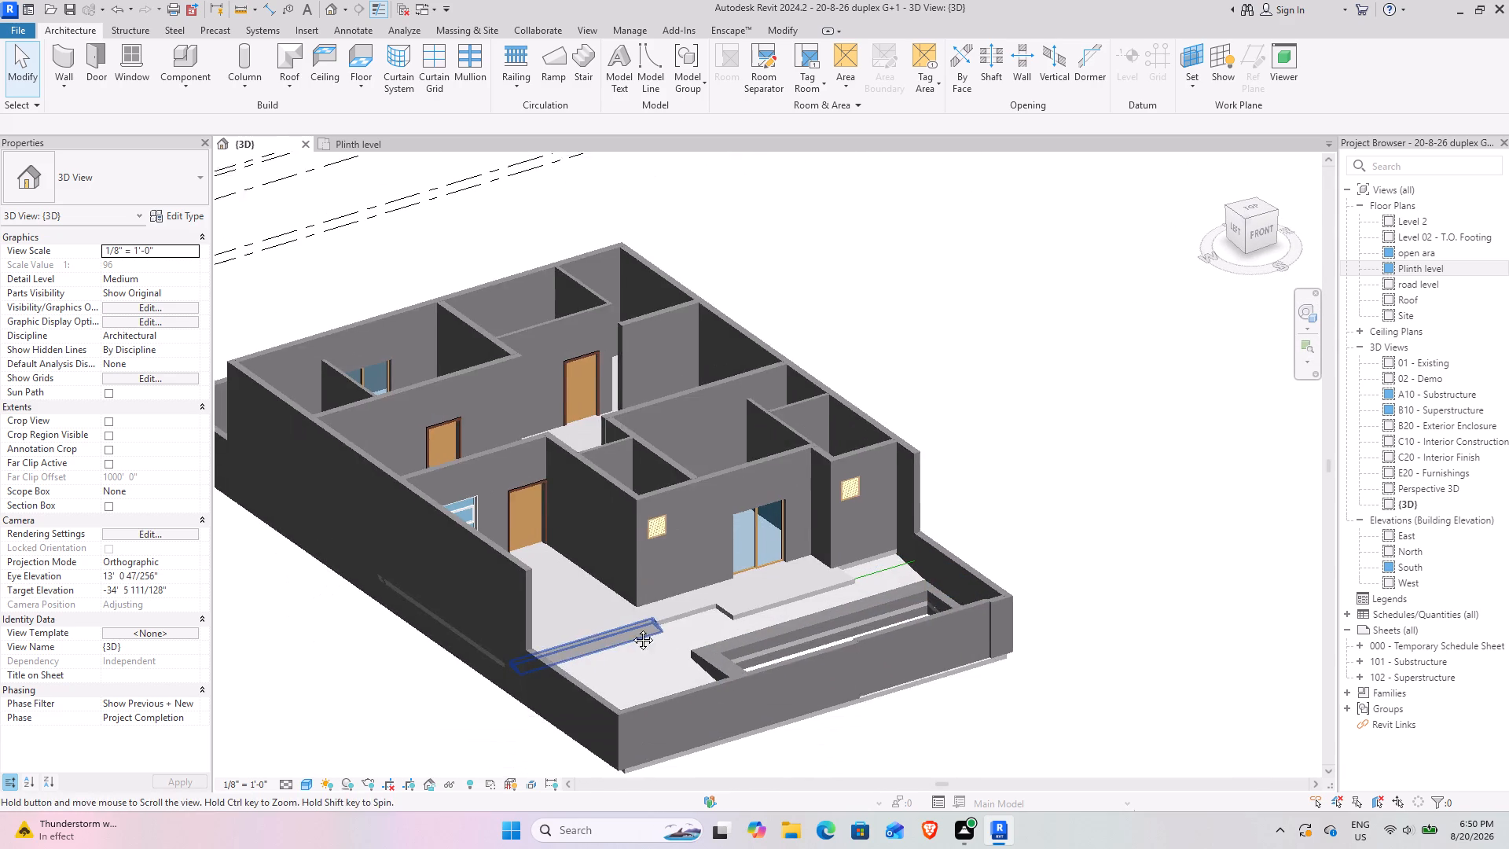
{"action": "middle_click_drag", "start_coordinate": [631, 628], "coordinate": [630, 589]}
{"action": "middle_click_drag", "start_coordinate": [661, 603], "coordinate": [674, 672]}
{"action": "middle_click_drag", "start_coordinate": [685, 632], "coordinate": [774, 658]}
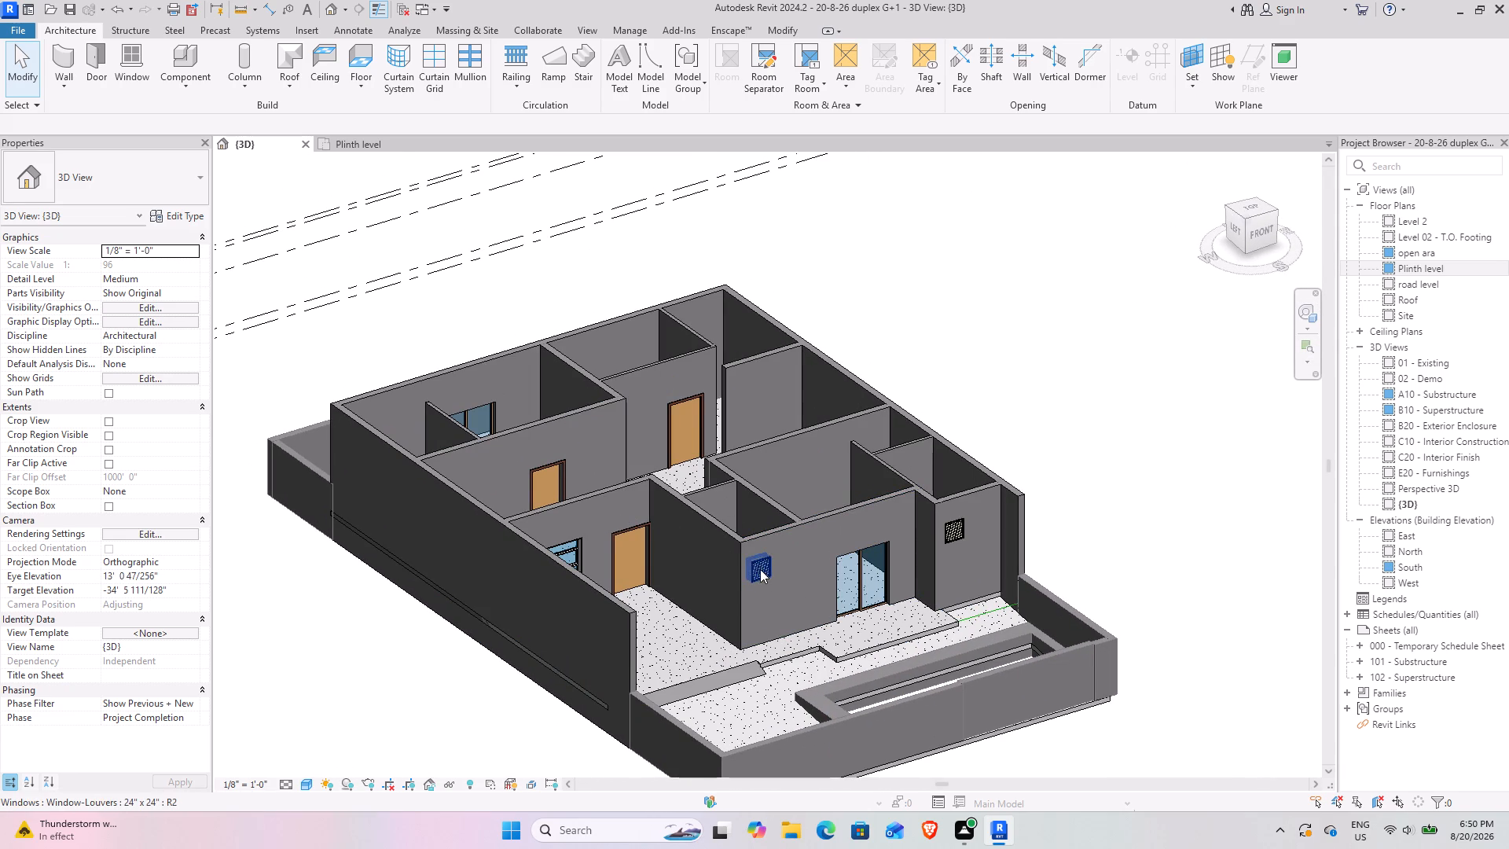
{"action": "scroll", "coordinate": [760, 569], "scroll_direction": "up", "scroll_amount": 5}
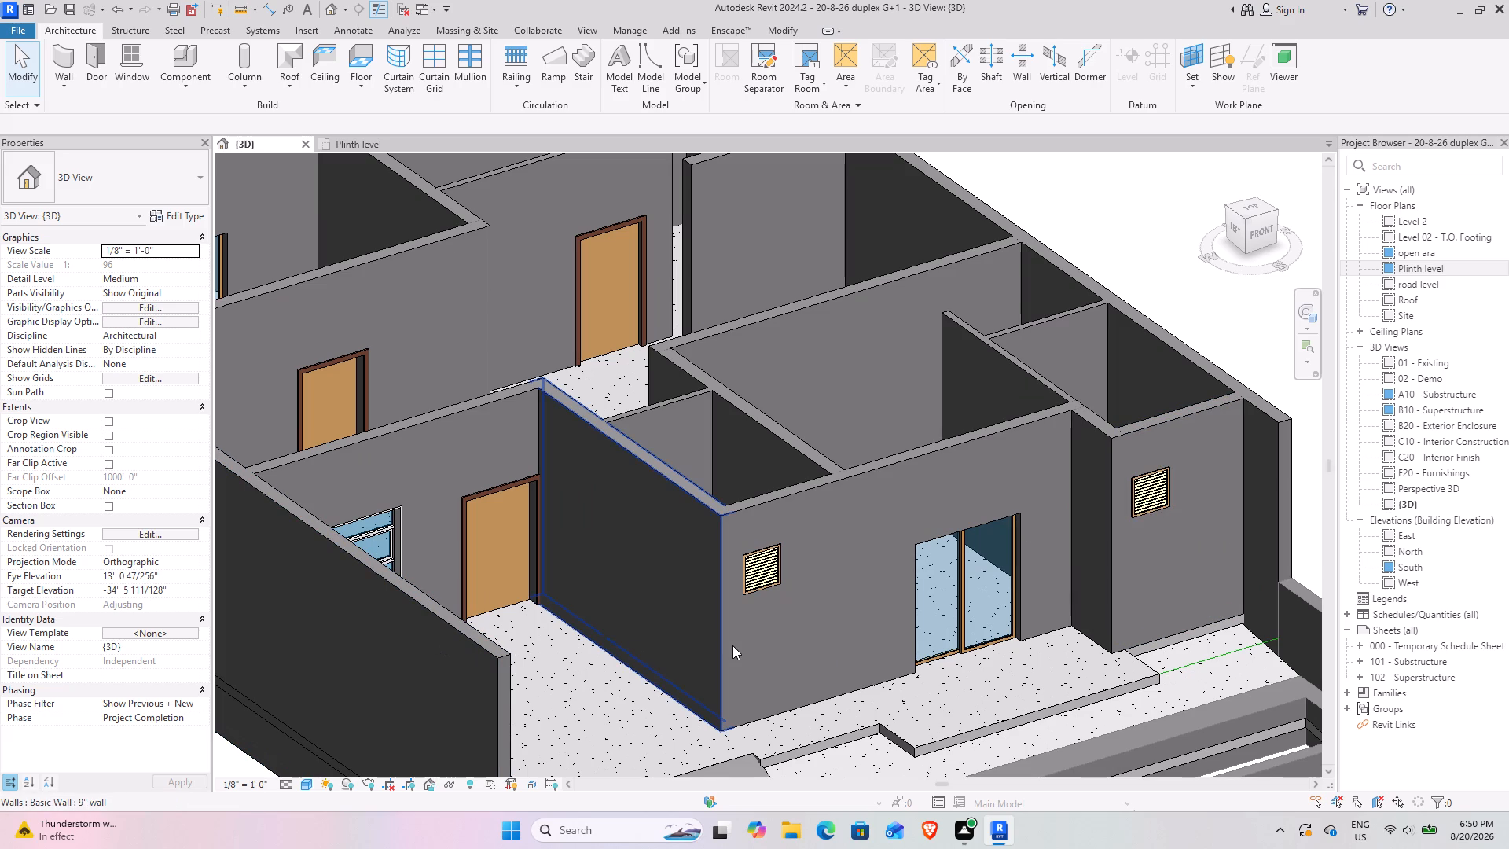
{"action": "scroll", "coordinate": [732, 645], "scroll_direction": "down", "scroll_amount": 2}
{"action": "middle_click_drag", "start_coordinate": [898, 643], "coordinate": [828, 638]}
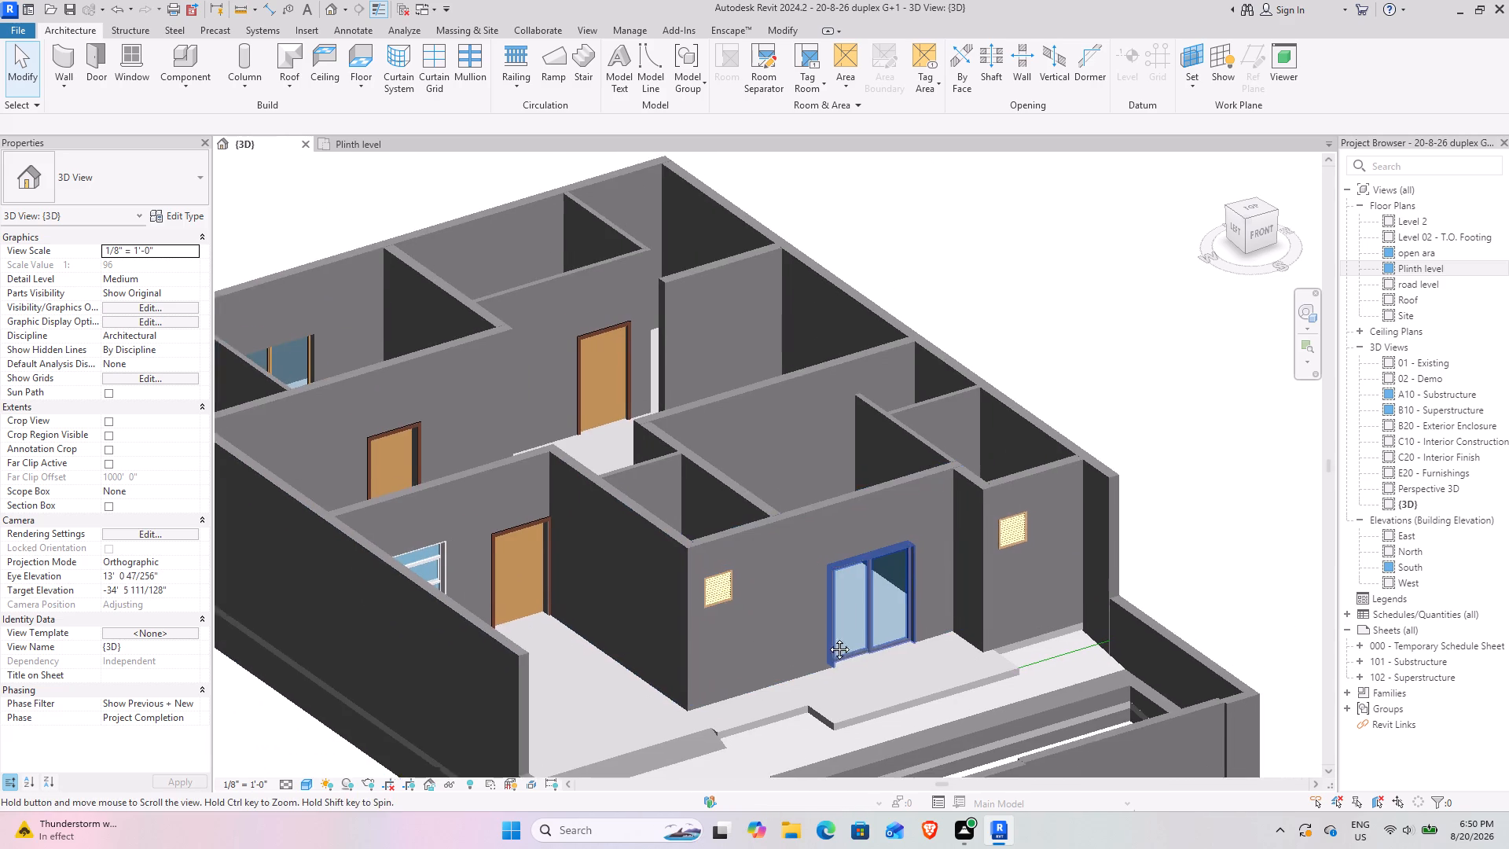
{"action": "middle_click_drag", "start_coordinate": [828, 638], "coordinate": [704, 632]}
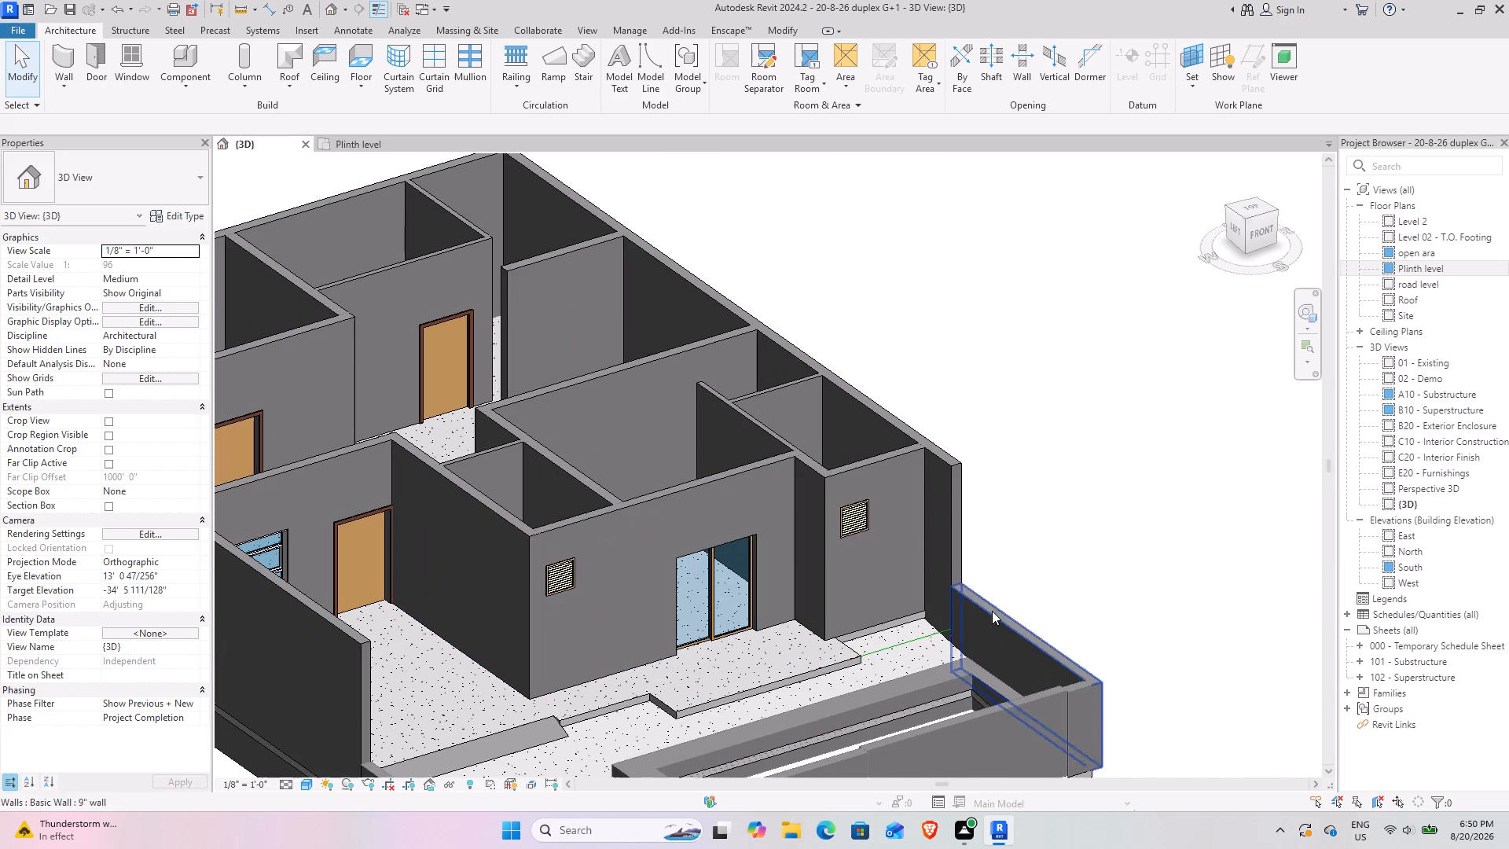
{"action": "middle_click_drag", "start_coordinate": [983, 583], "coordinate": [1139, 537]}
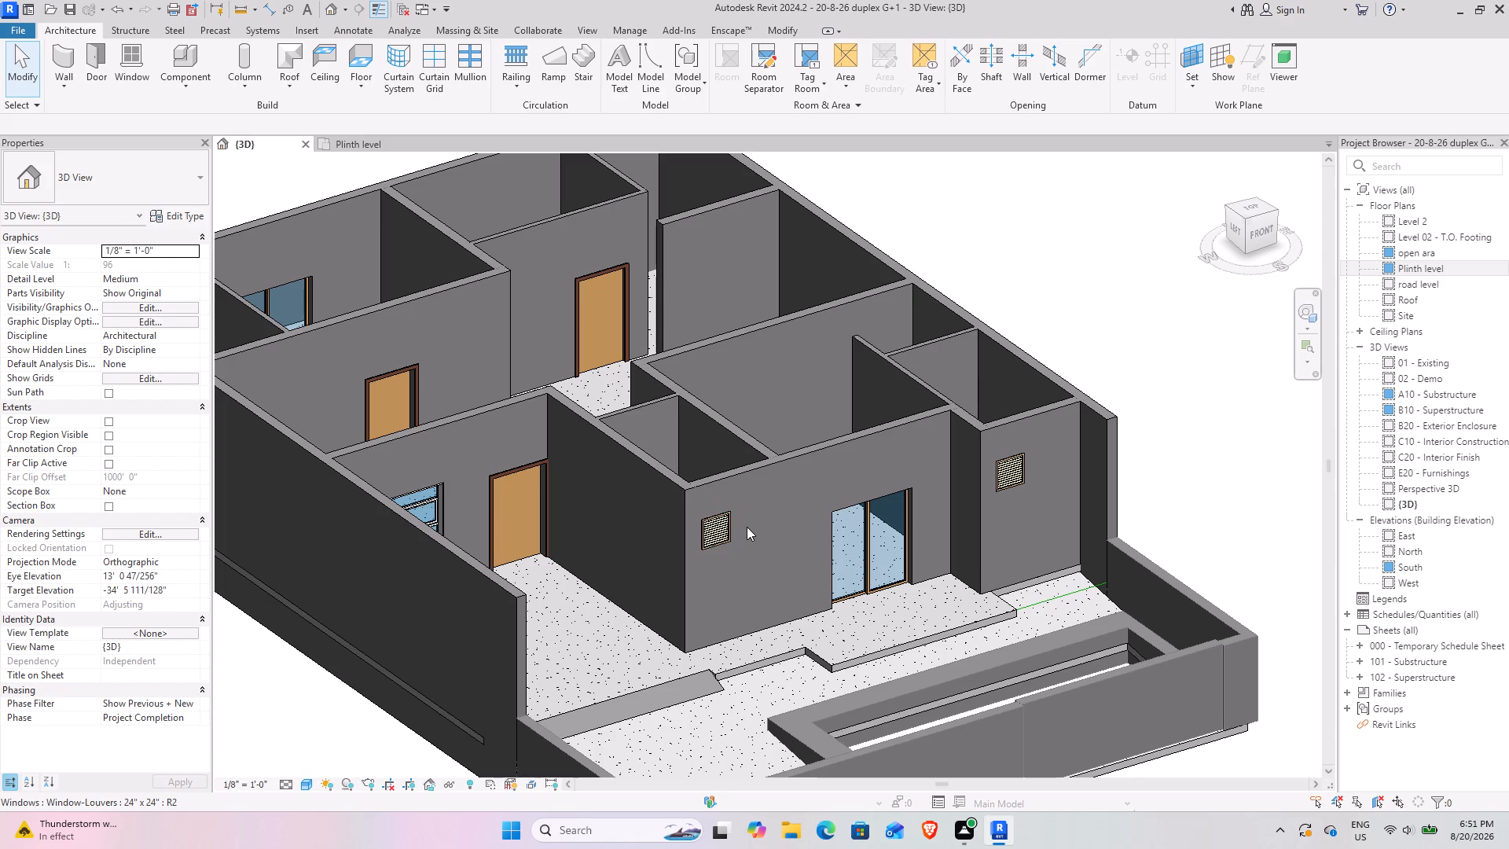
Examine the house in 3D from directly above, the front and both front corners, including the rectangular frame inside the front boundary wall.
{"action": "scroll", "coordinate": [780, 512], "scroll_direction": "down", "scroll_amount": 3}
{"action": "left_click_drag", "start_coordinate": [1246, 230], "coordinate": [1150, 390]}
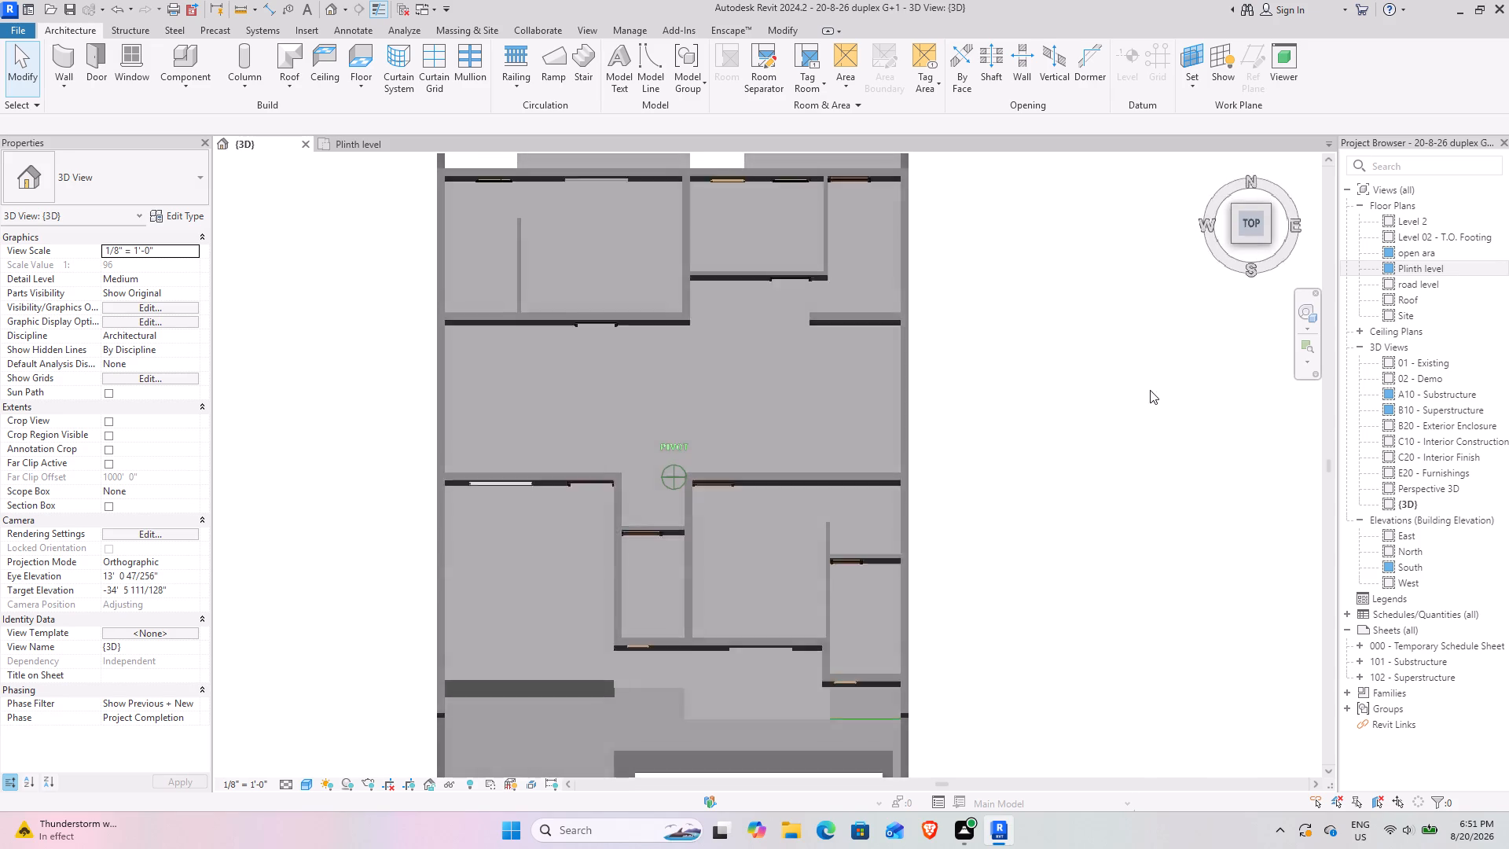
{"action": "left_click_drag", "start_coordinate": [1150, 390], "coordinate": [1275, 285]}
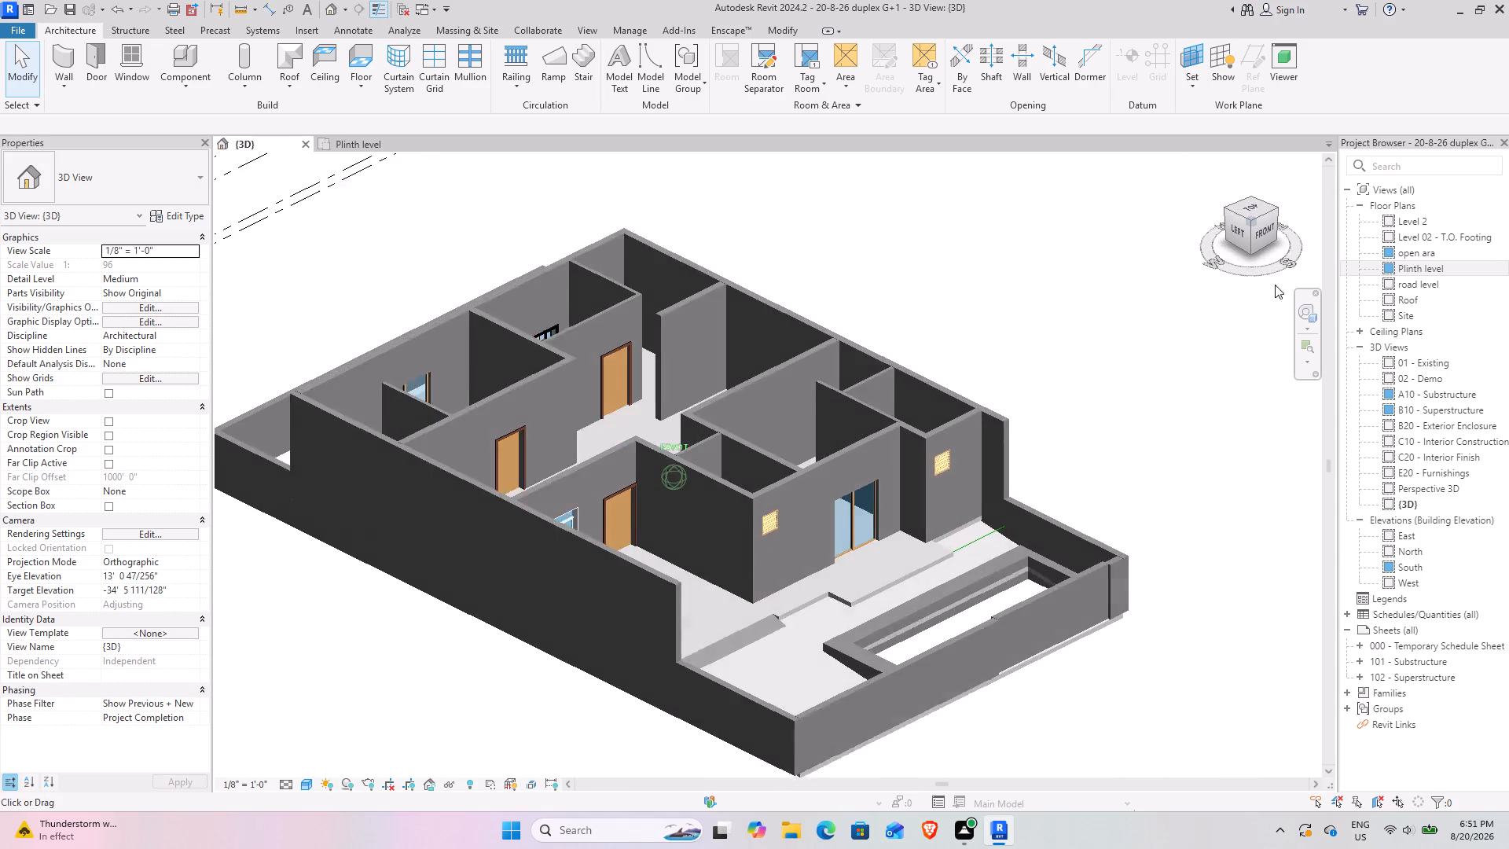
{"action": "left_click_drag", "start_coordinate": [1275, 285], "coordinate": [956, 234]}
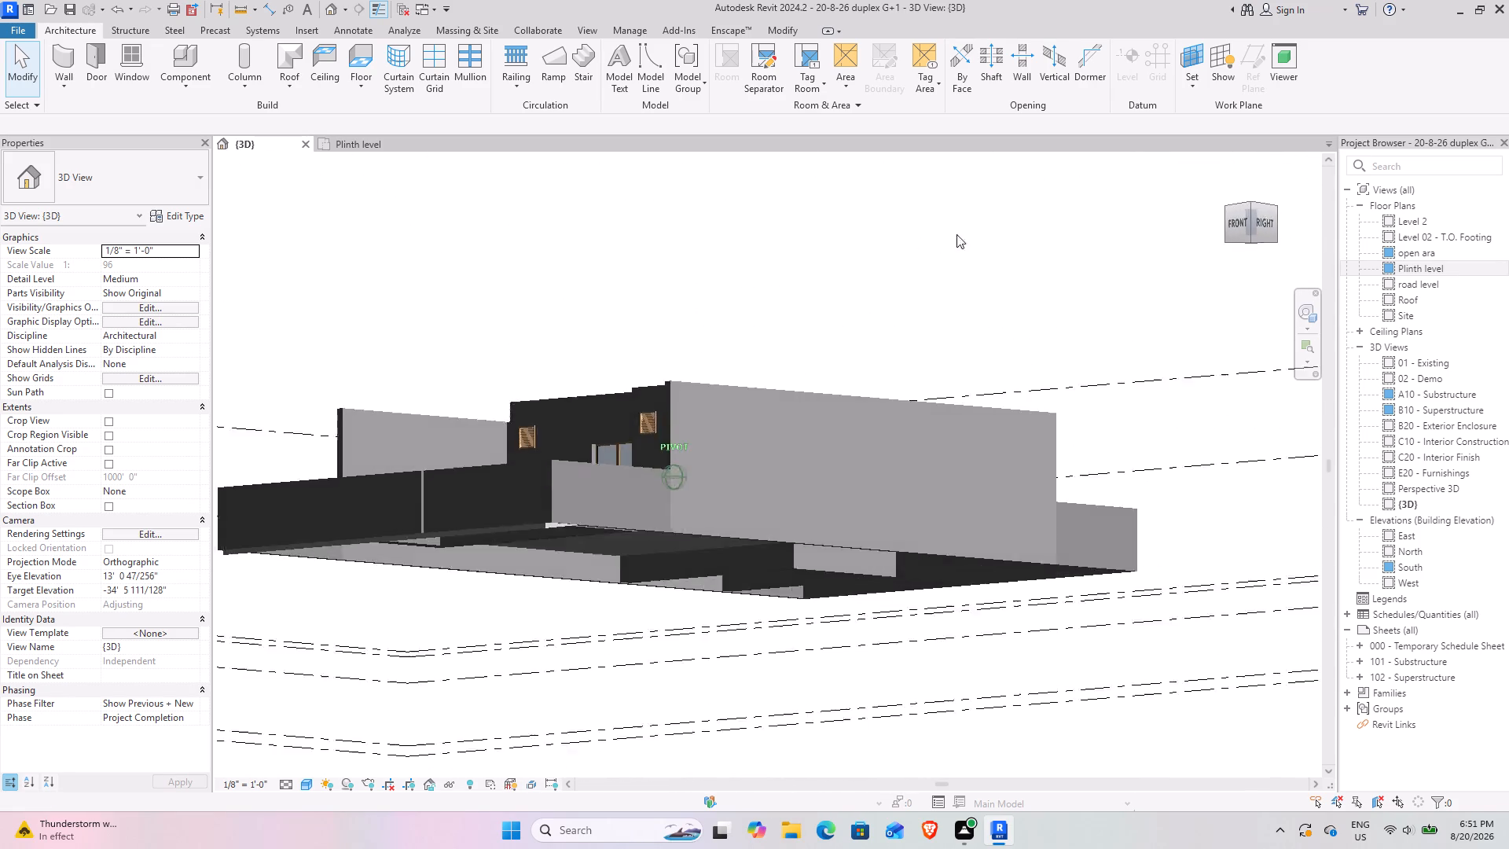
{"action": "left_click_drag", "start_coordinate": [956, 234], "coordinate": [1185, 351]}
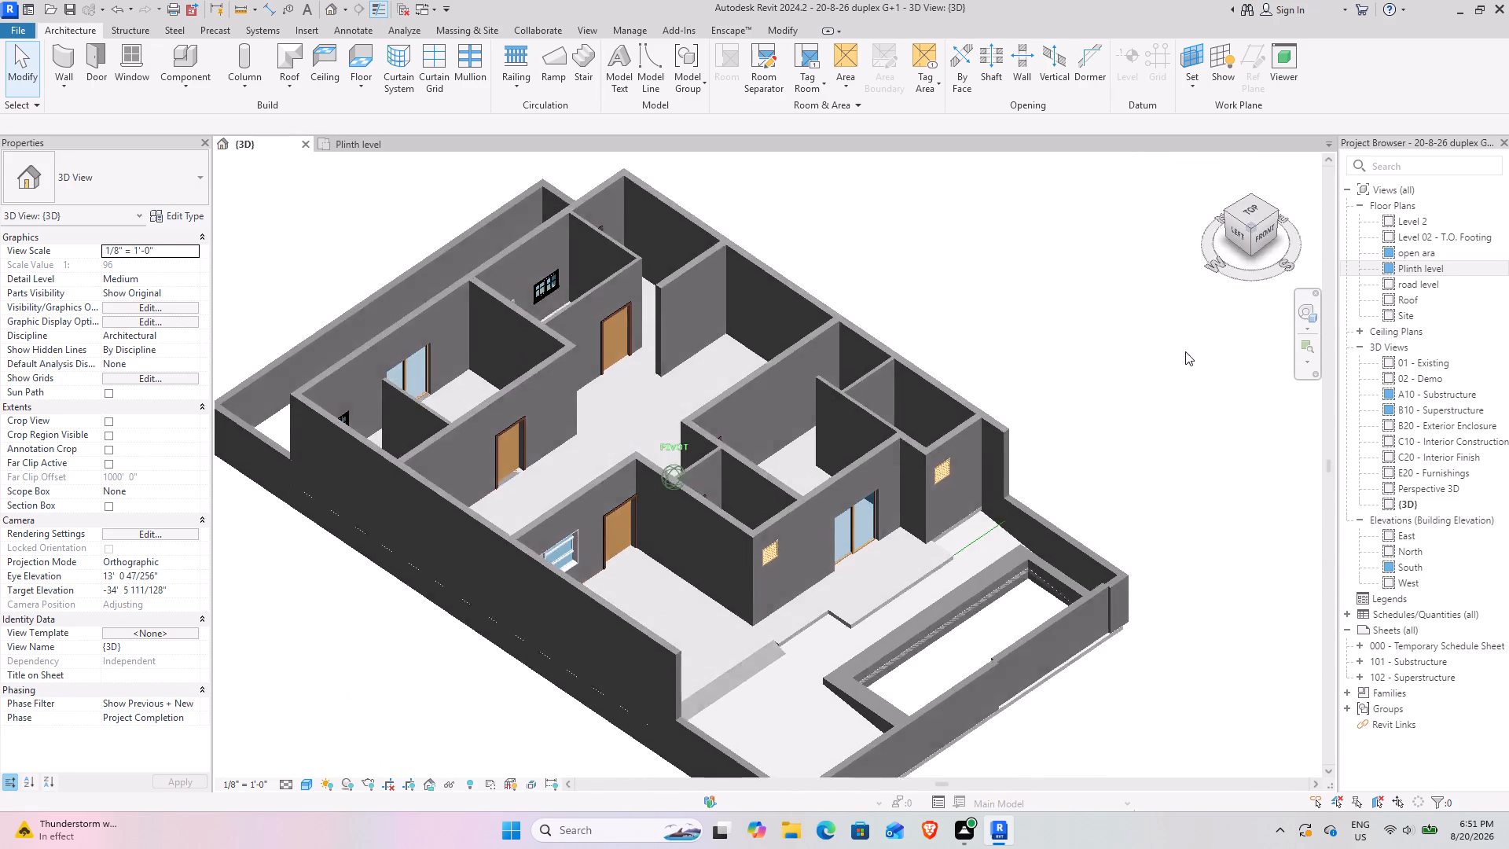
{"action": "left_click_drag", "start_coordinate": [1185, 351], "coordinate": [1162, 382]}
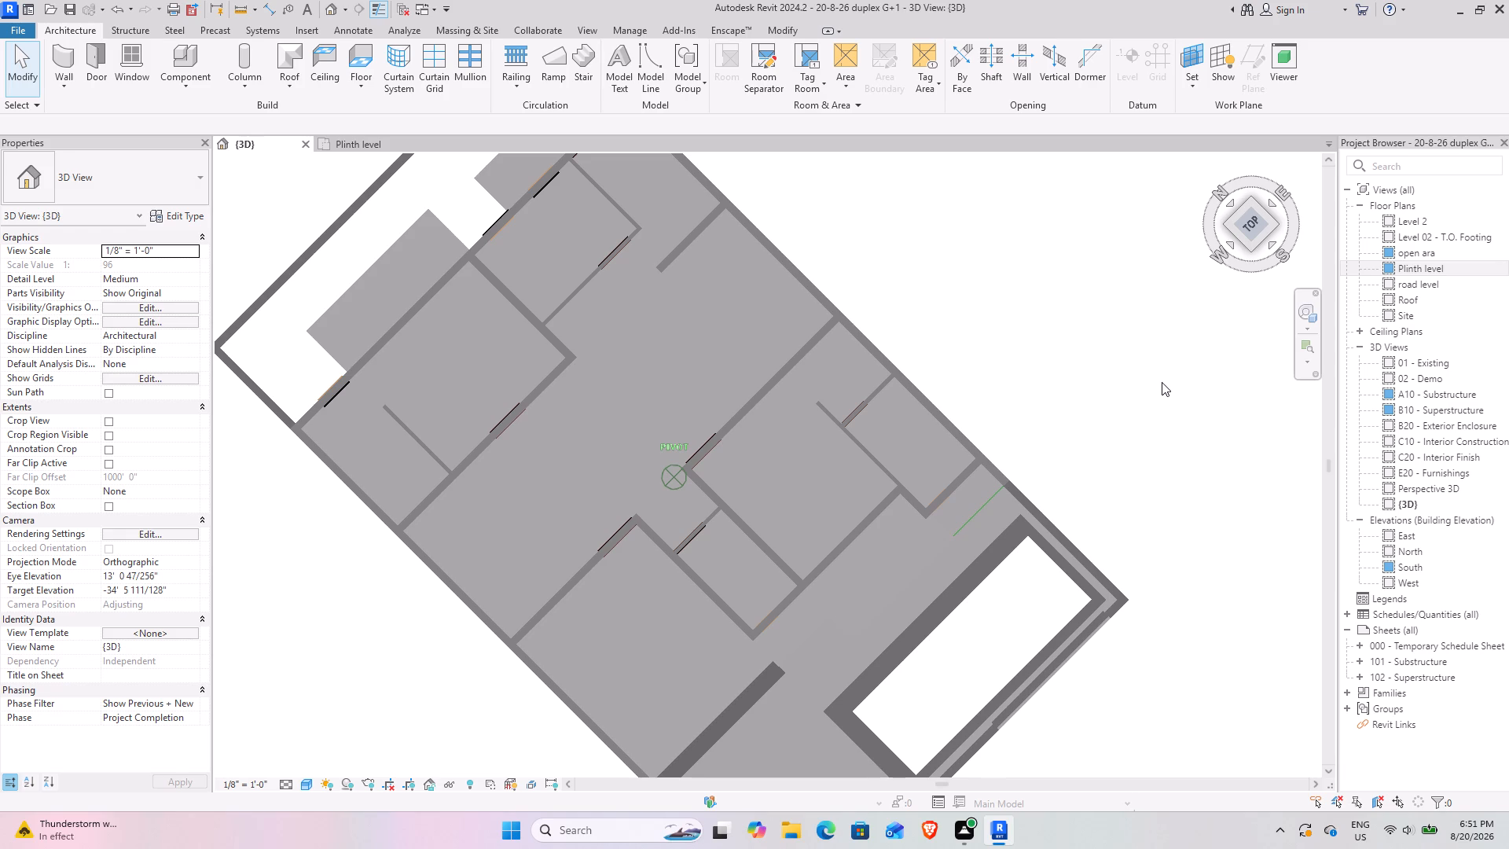
{"action": "left_click_drag", "start_coordinate": [1162, 382], "coordinate": [1020, 249]}
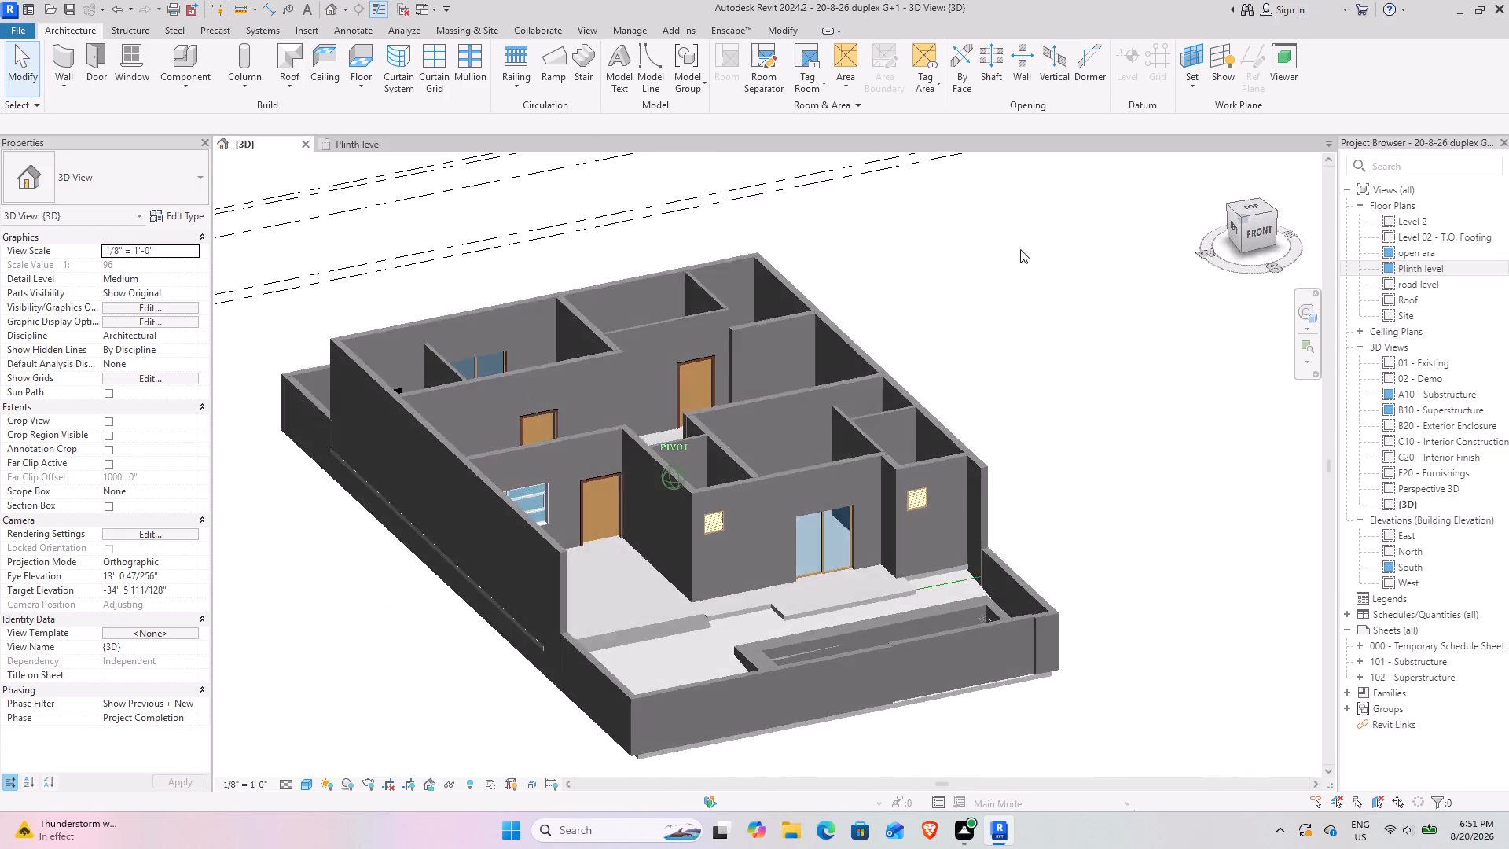
{"action": "left_click_drag", "start_coordinate": [1020, 249], "coordinate": [859, 292]}
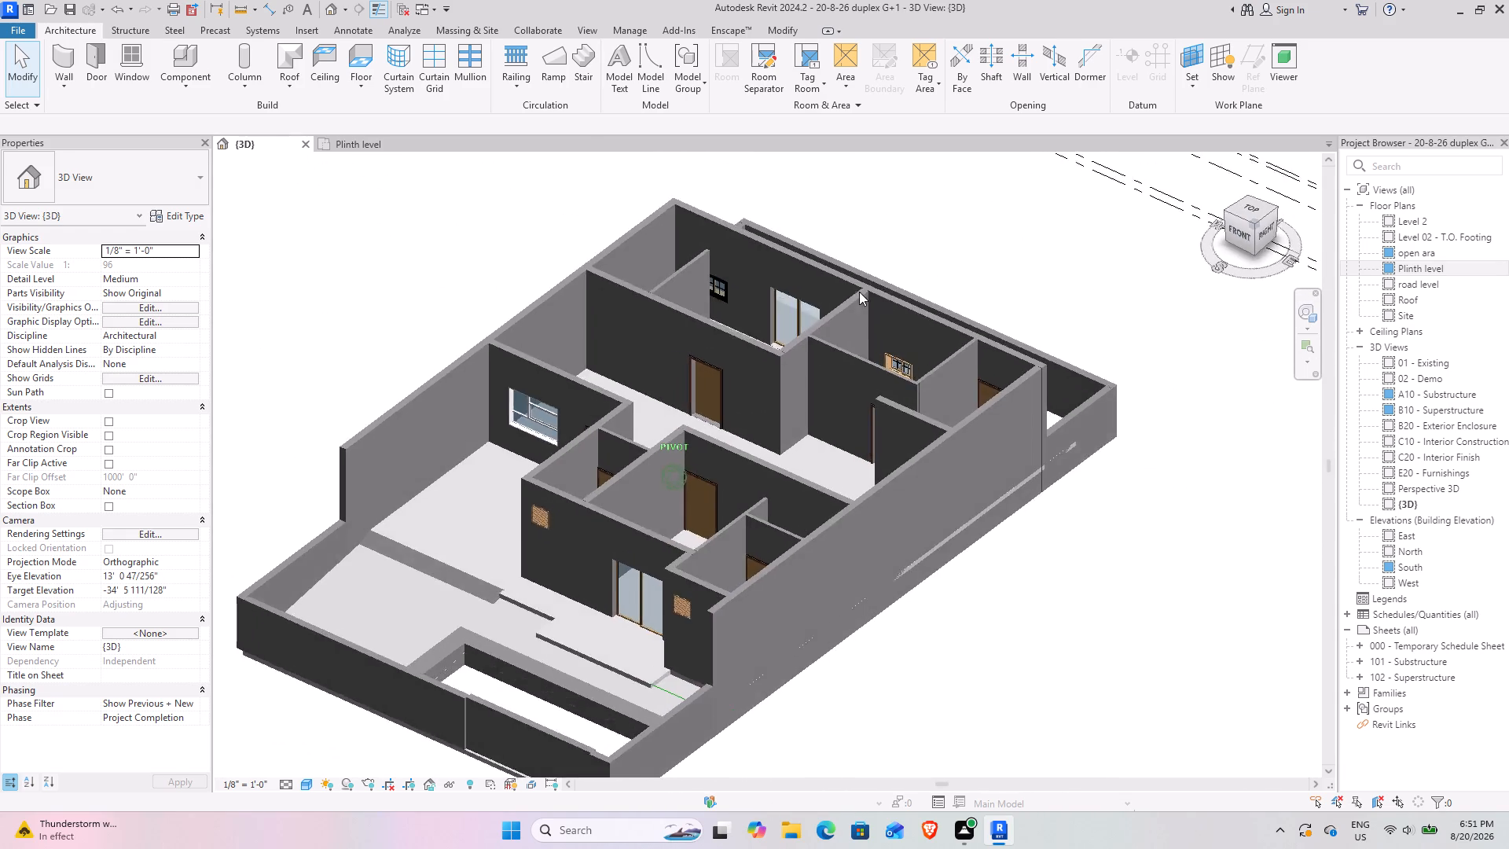
{"action": "left_click_drag", "start_coordinate": [859, 292], "coordinate": [967, 253]}
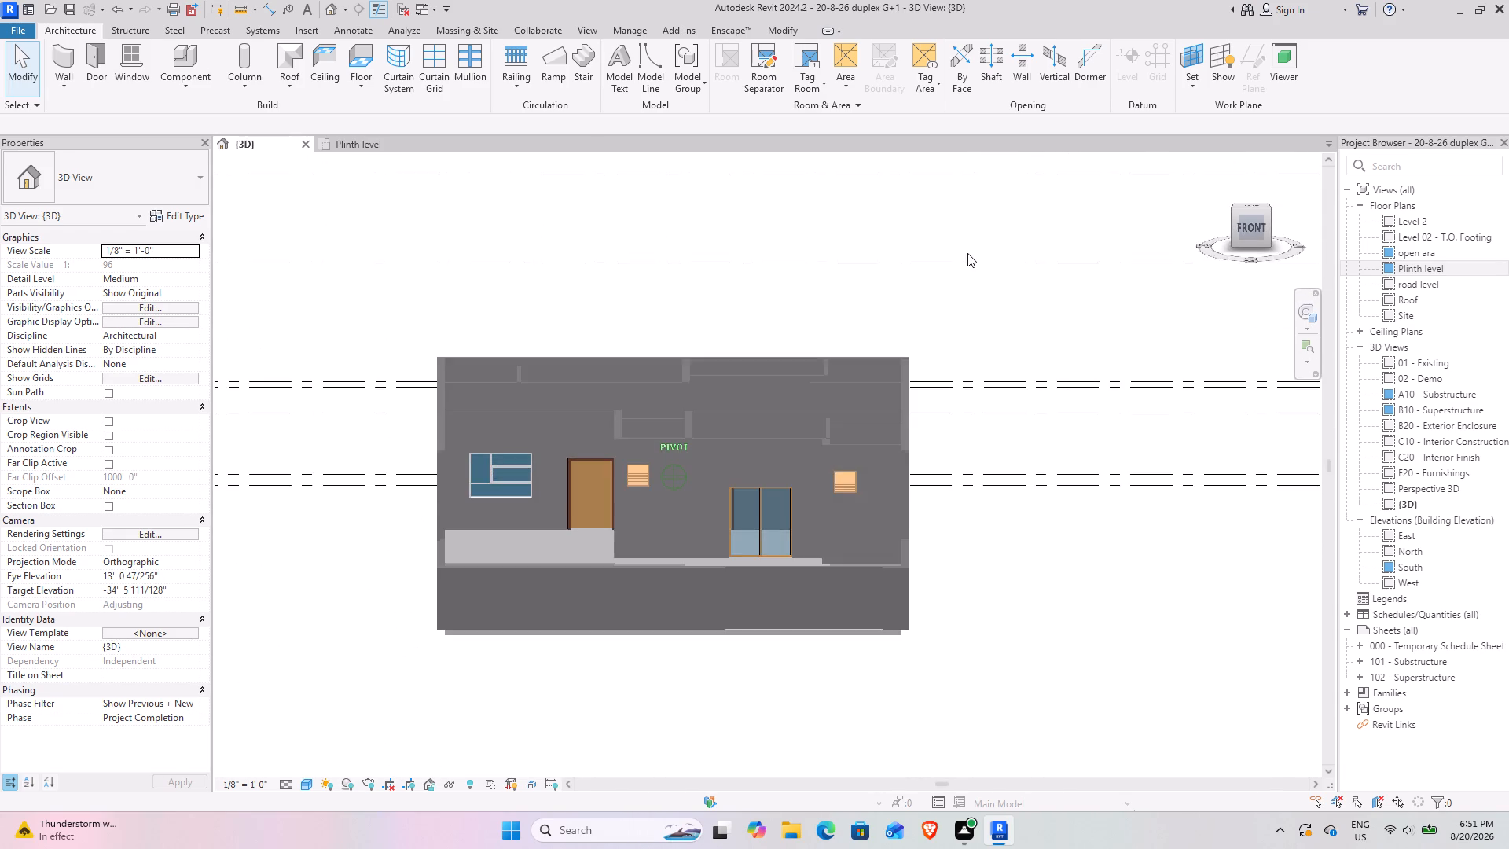
{"action": "left_click_drag", "start_coordinate": [967, 253], "coordinate": [1133, 277]}
{"action": "middle_click_drag", "start_coordinate": [657, 583], "coordinate": [640, 497]}
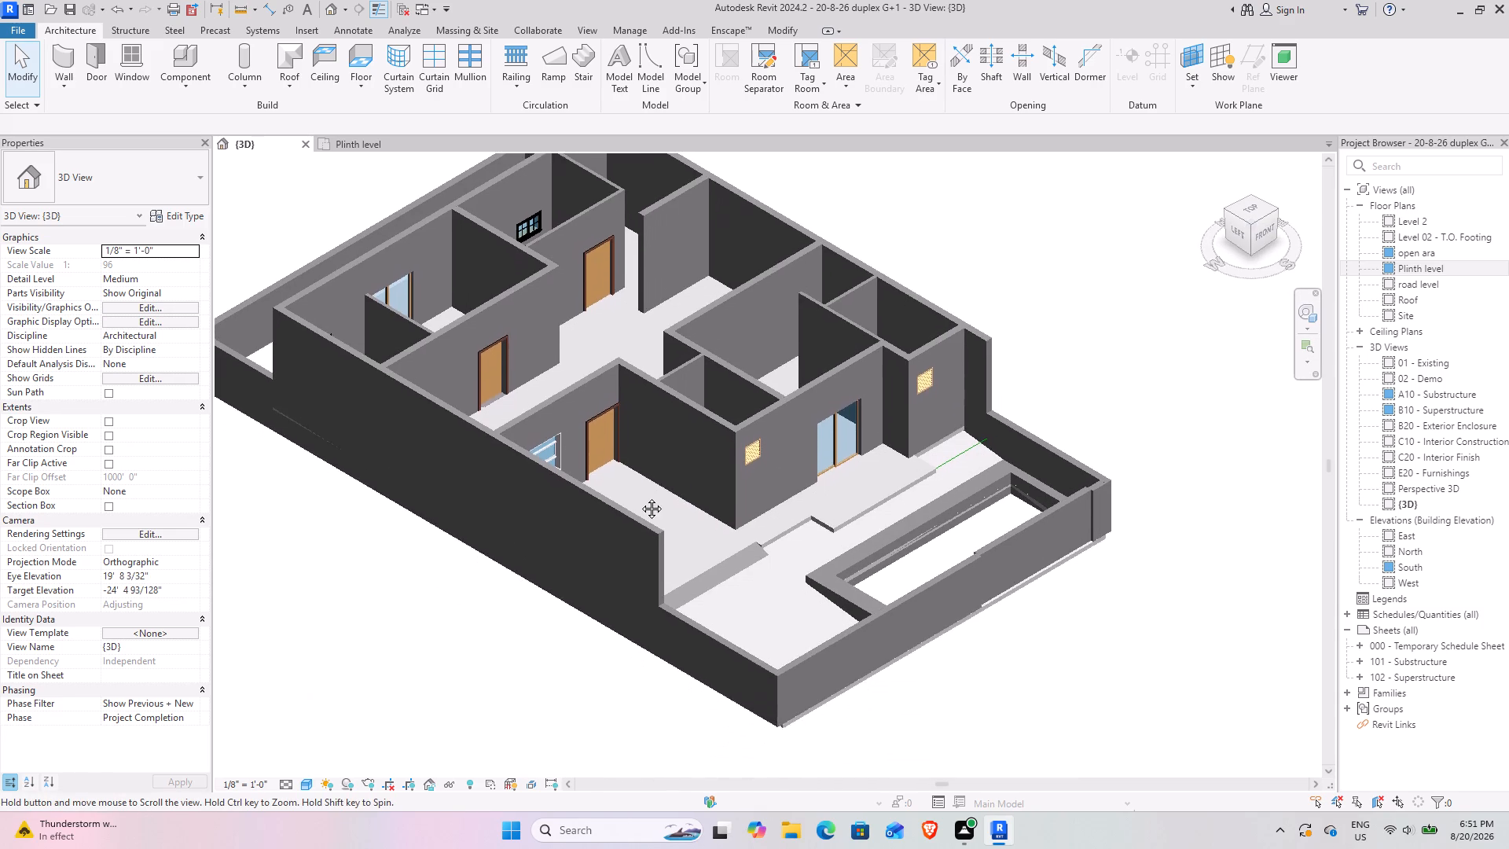
{"action": "middle_click_drag", "start_coordinate": [640, 497], "coordinate": [666, 544]}
{"action": "scroll", "coordinate": [666, 544], "scroll_direction": "down", "scroll_amount": 2}
{"action": "middle_click_drag", "start_coordinate": [696, 556], "coordinate": [686, 546]}
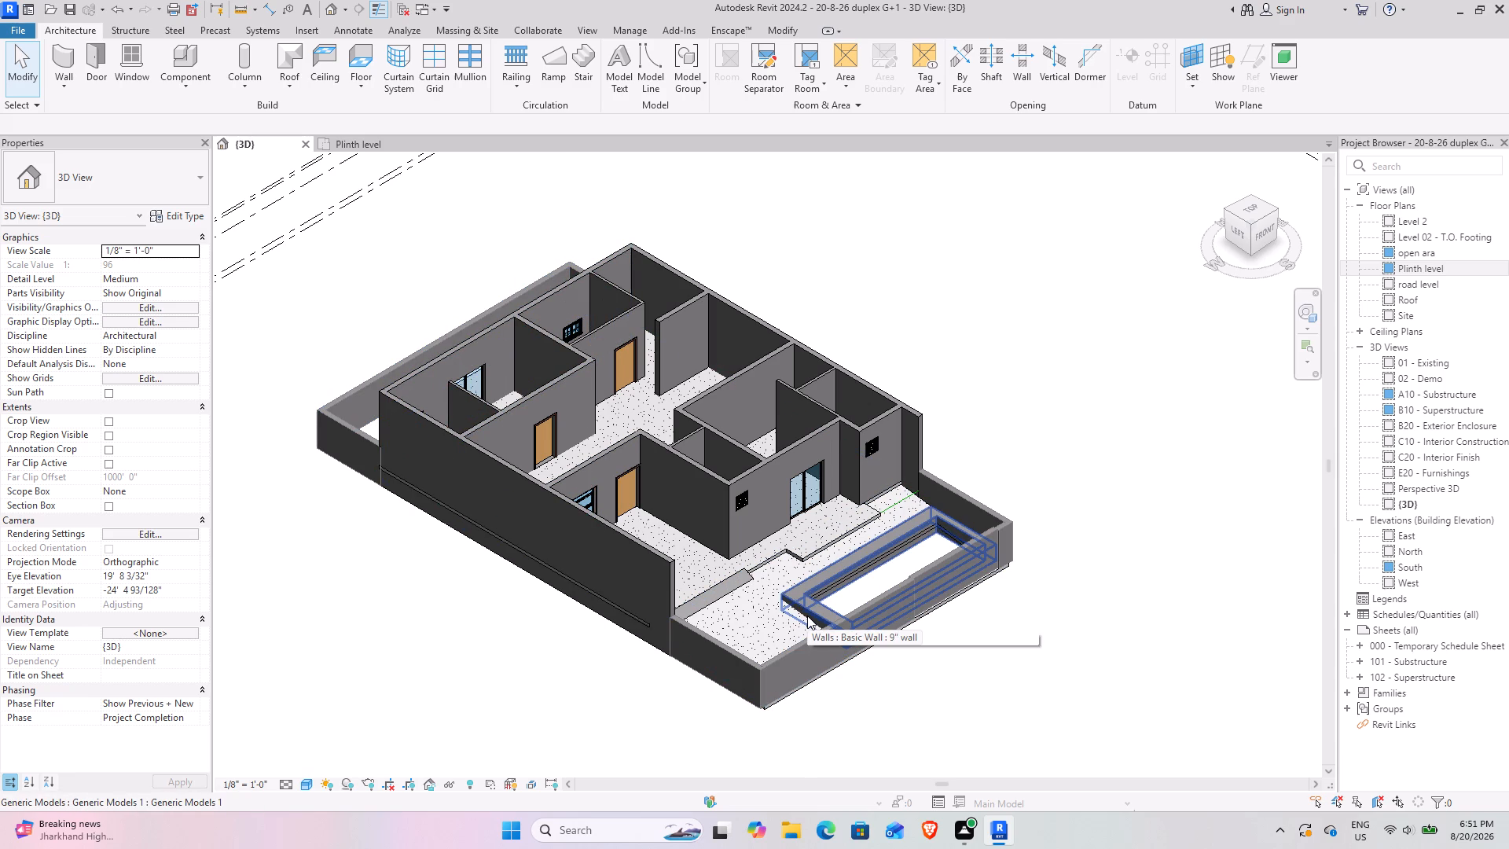
{"action": "scroll", "coordinate": [807, 616], "scroll_direction": "up", "scroll_amount": 4}
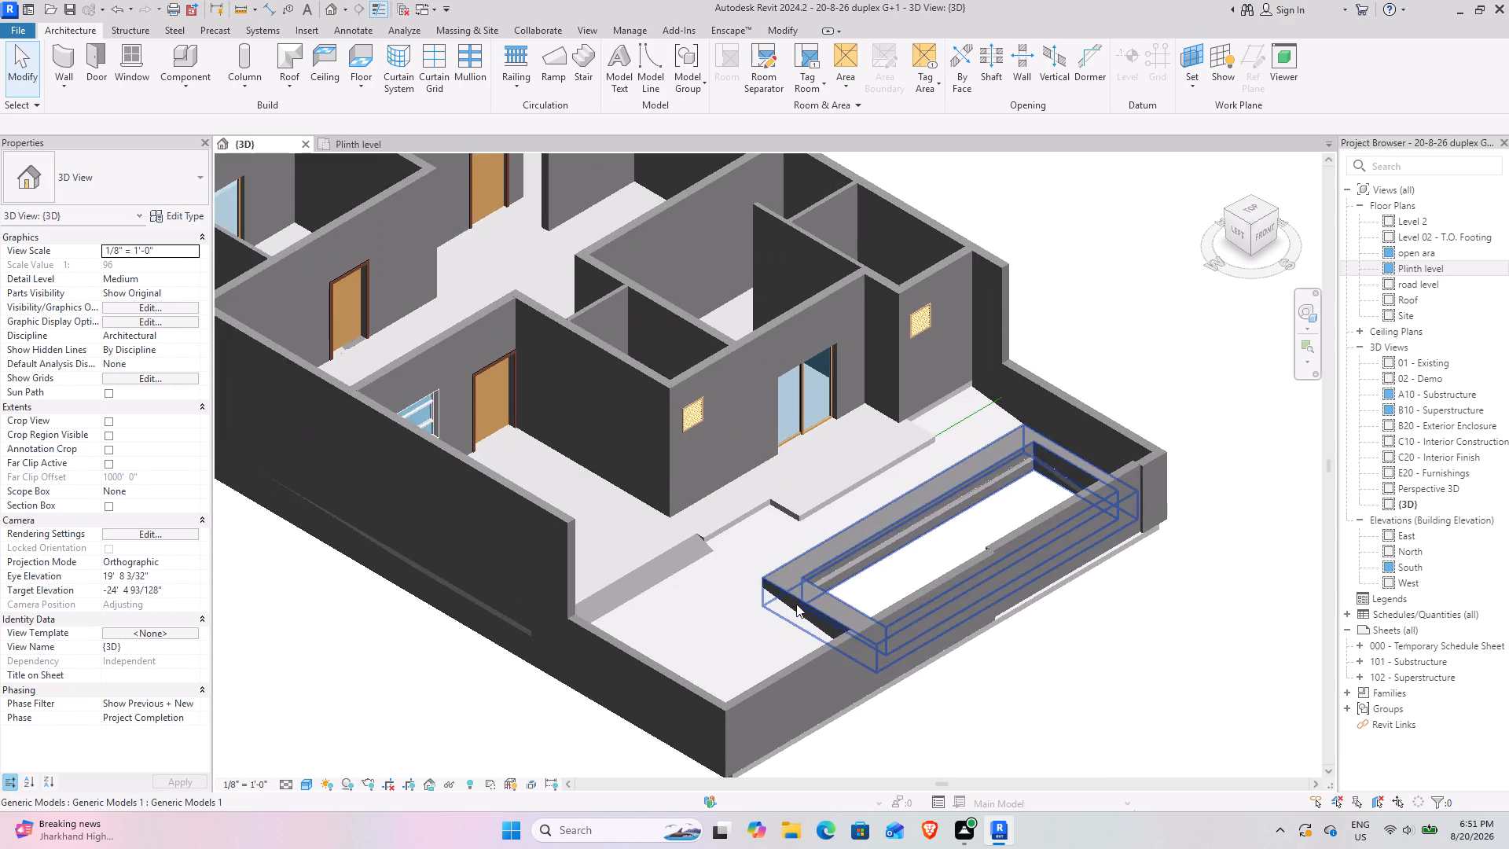
{"action": "scroll", "coordinate": [768, 560], "scroll_direction": "up", "scroll_amount": 3}
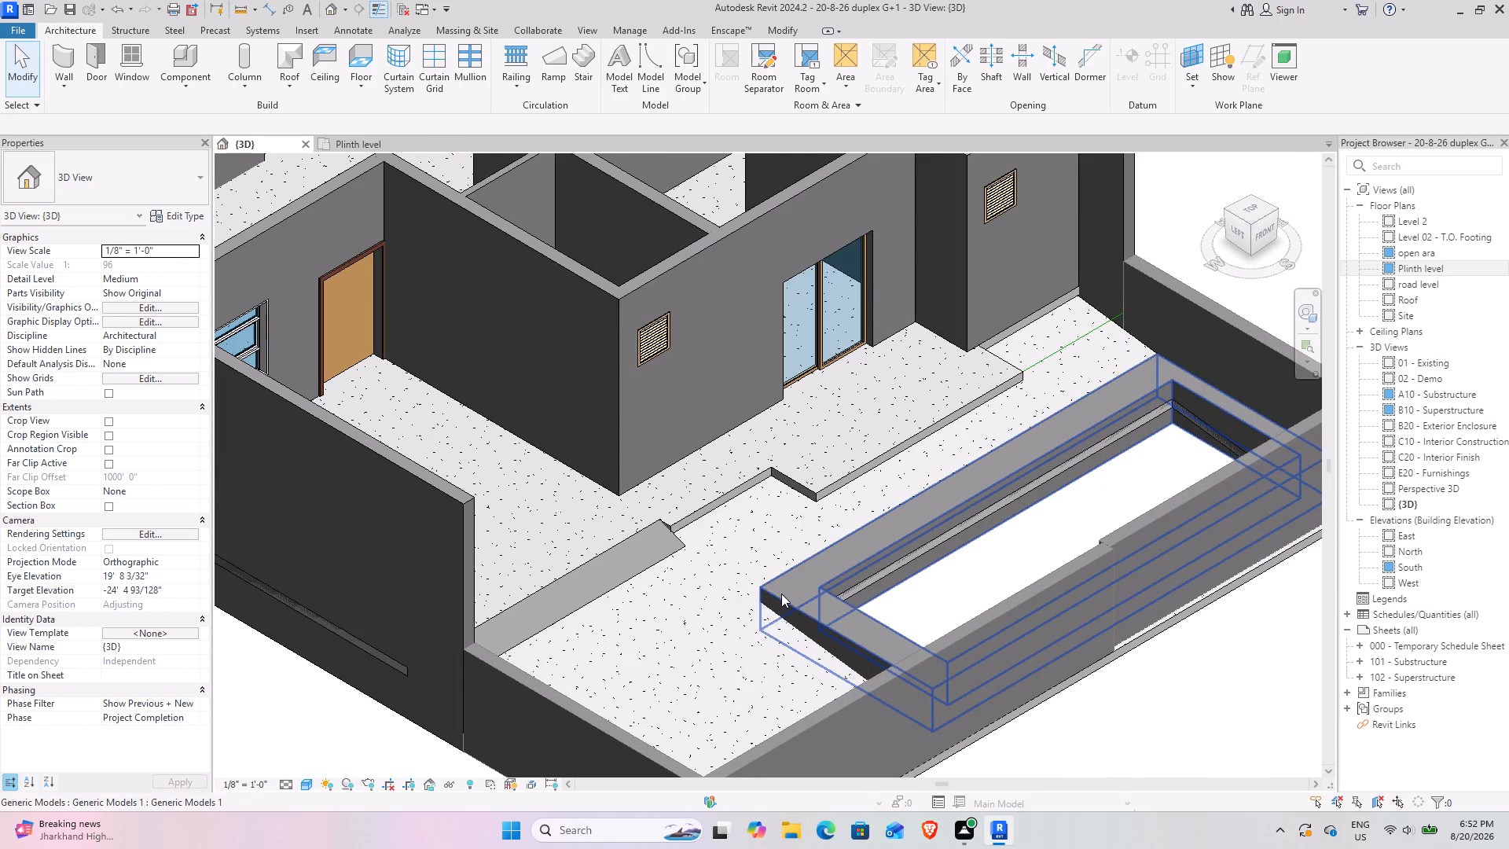
{"action": "scroll", "coordinate": [781, 594], "scroll_direction": "down", "scroll_amount": 1}
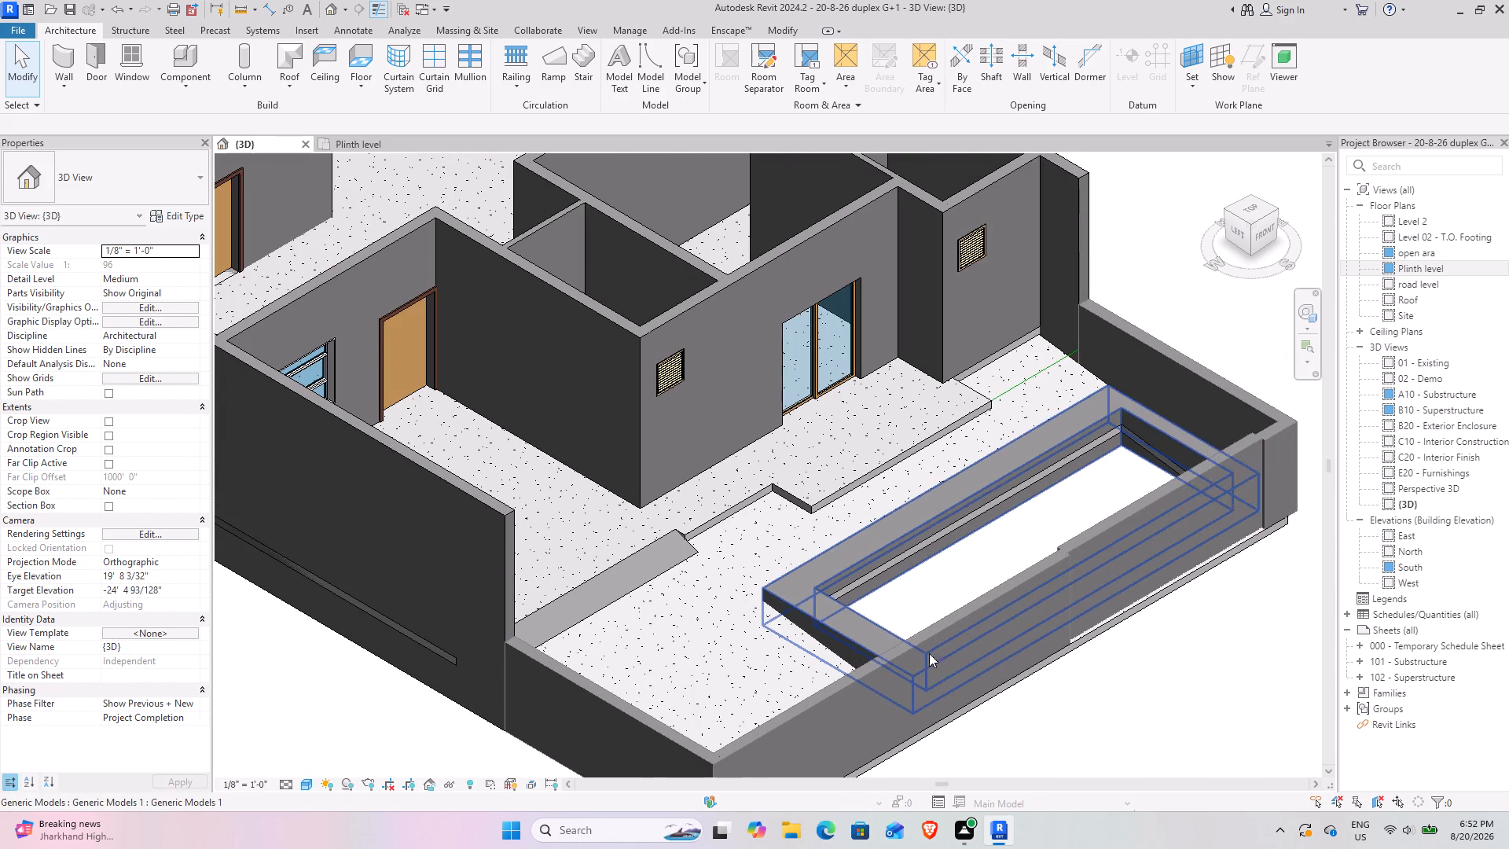
Examine the whole house in 3D from the front, from above and from both front corners.
{"action": "scroll", "coordinate": [1152, 704], "scroll_direction": "down", "scroll_amount": 4}
{"action": "middle_click_drag", "start_coordinate": [1123, 702], "coordinate": [1052, 612]}
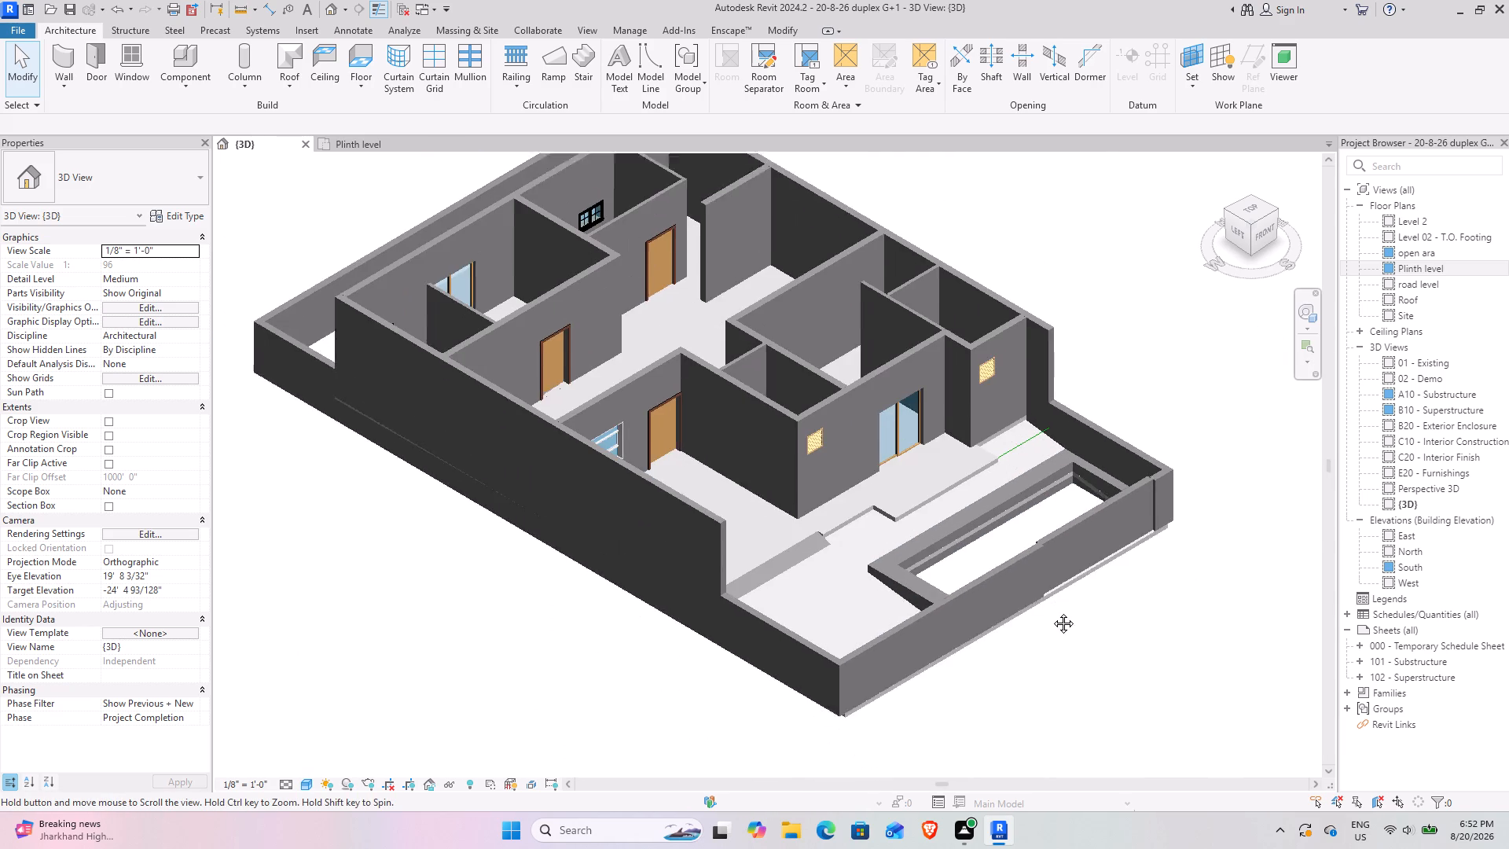
{"action": "middle_click_drag", "start_coordinate": [1052, 612], "coordinate": [968, 683]}
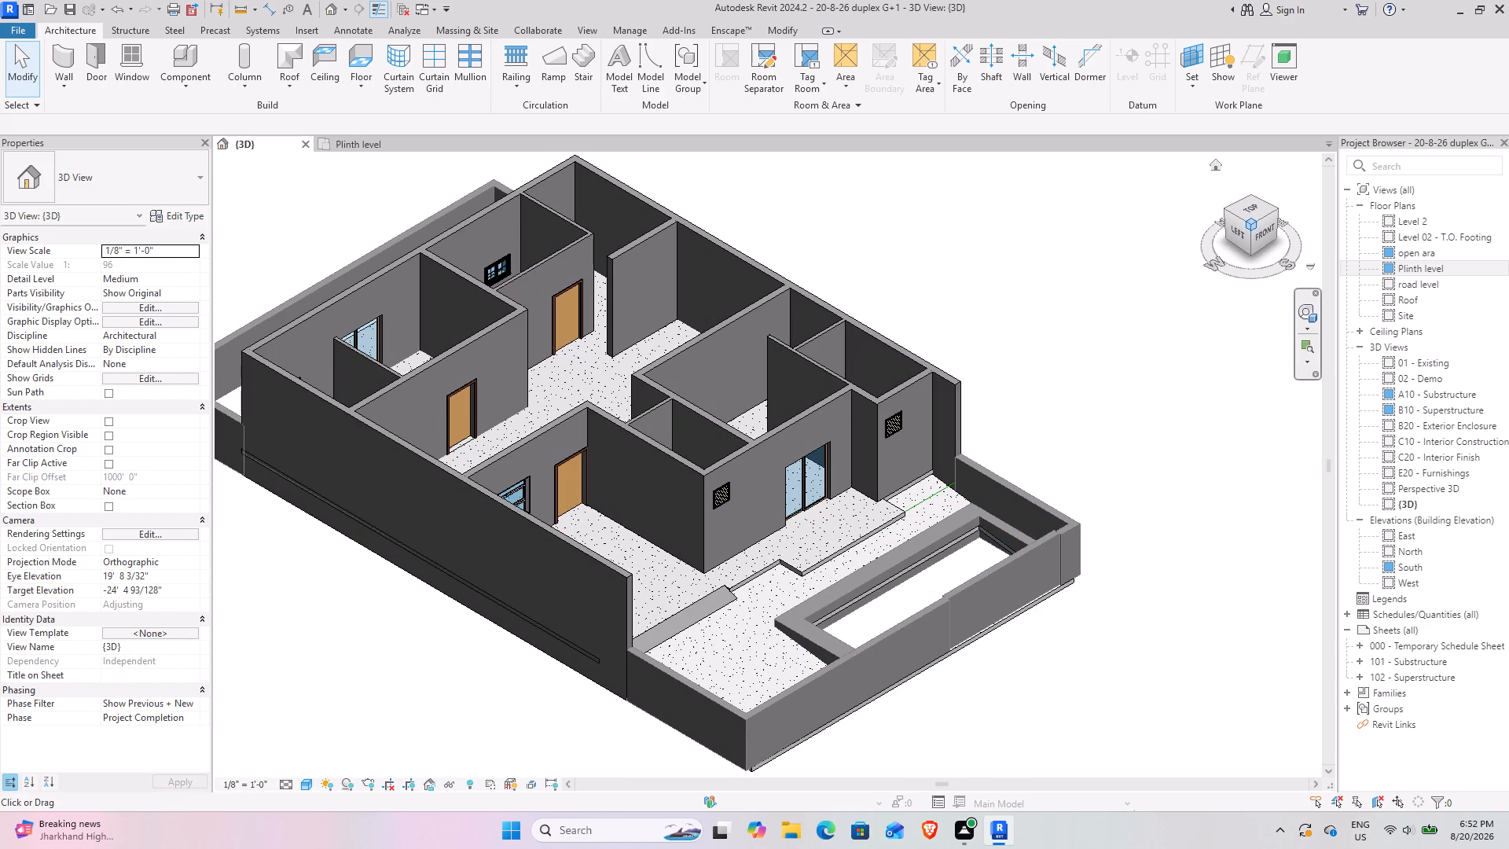
{"action": "left_click_drag", "start_coordinate": [1256, 226], "coordinate": [1142, 196]}
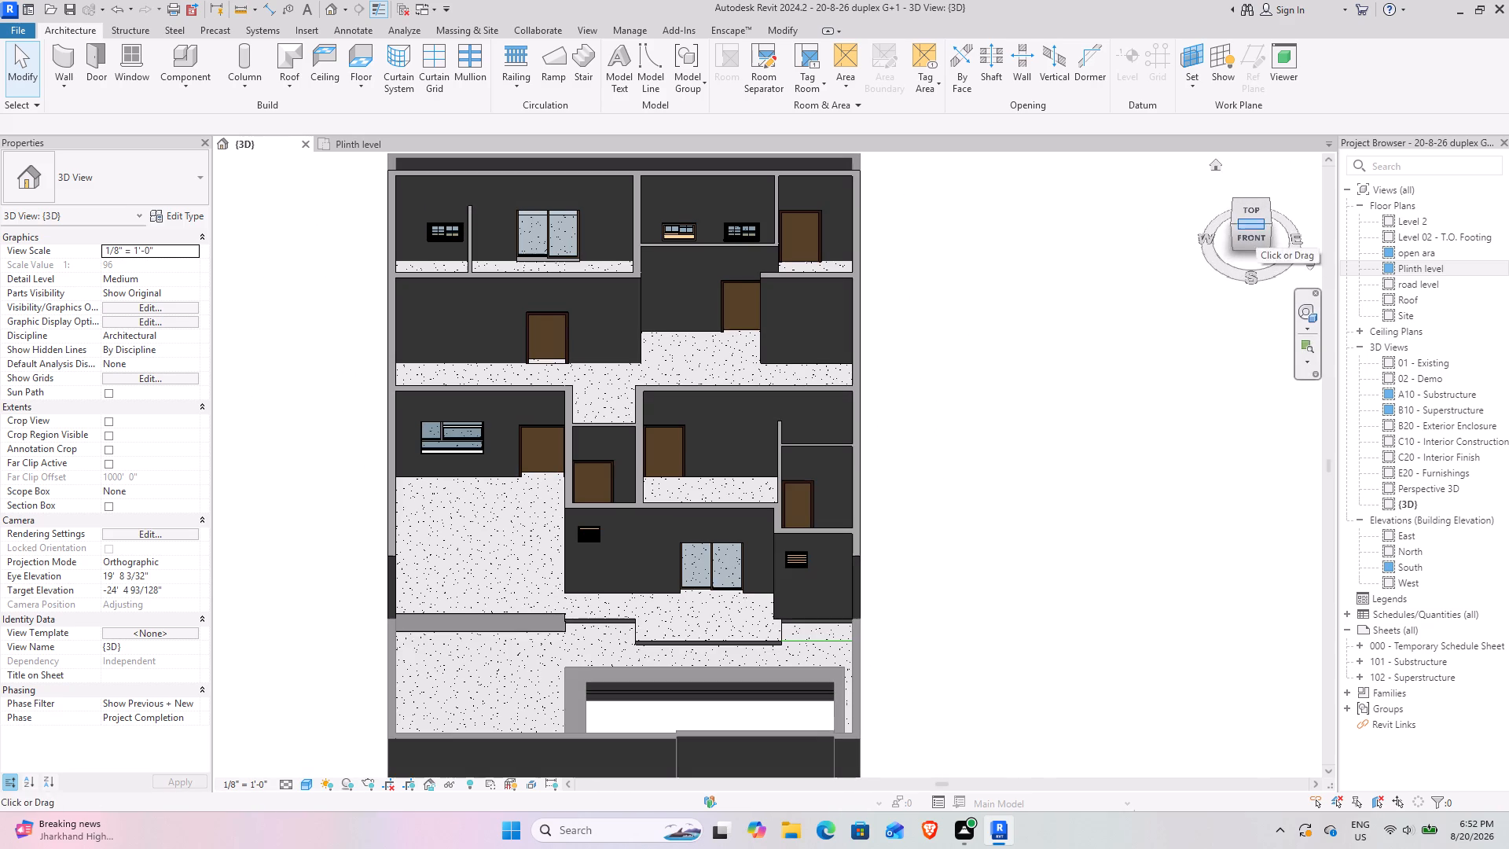
{"action": "left_click_drag", "start_coordinate": [1261, 230], "coordinate": [1136, 216]}
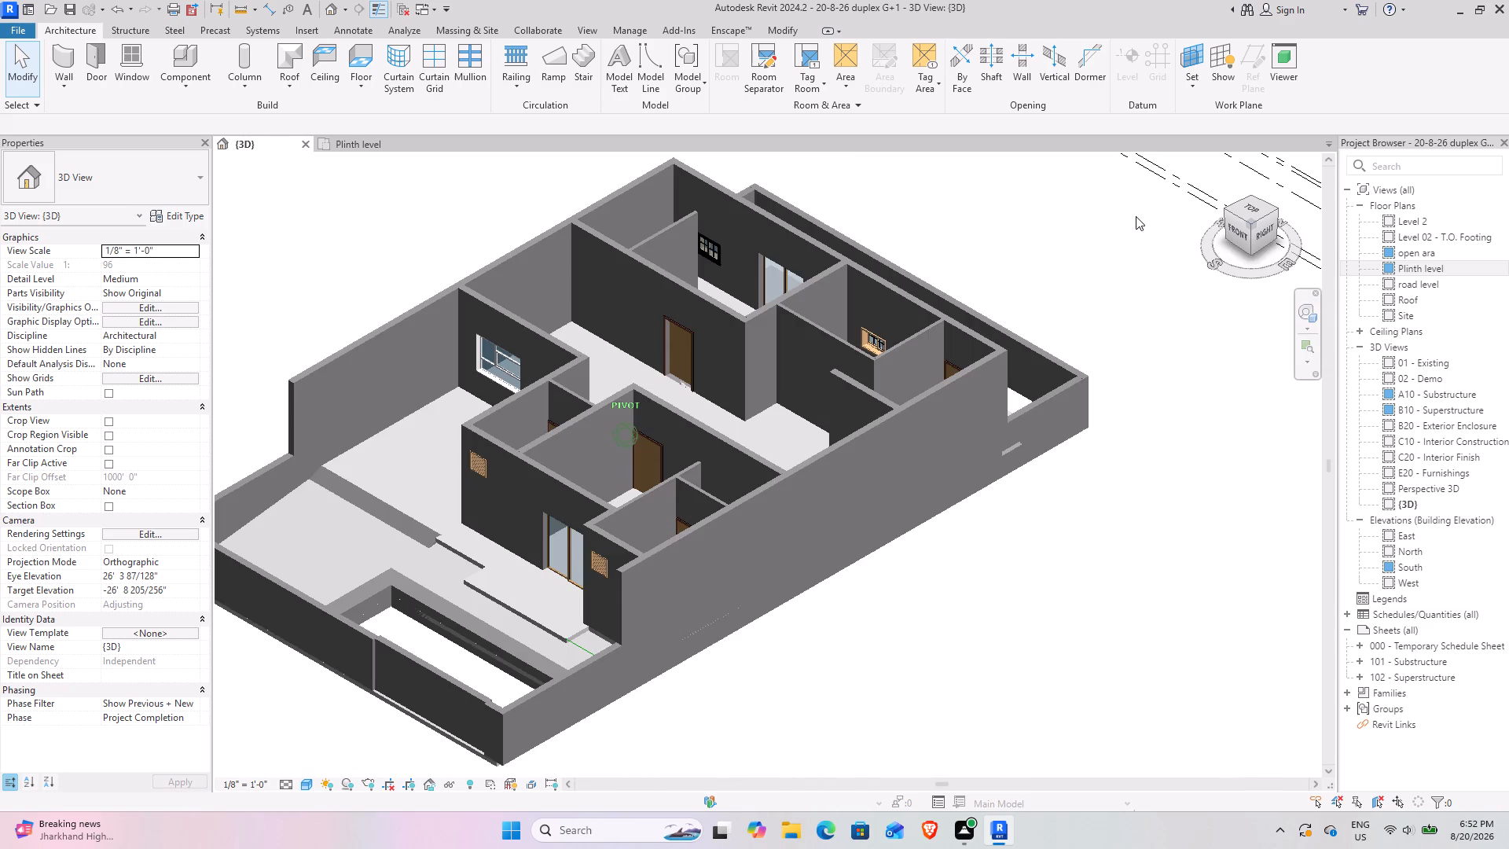
{"action": "left_click_drag", "start_coordinate": [1136, 216], "coordinate": [229, 178]}
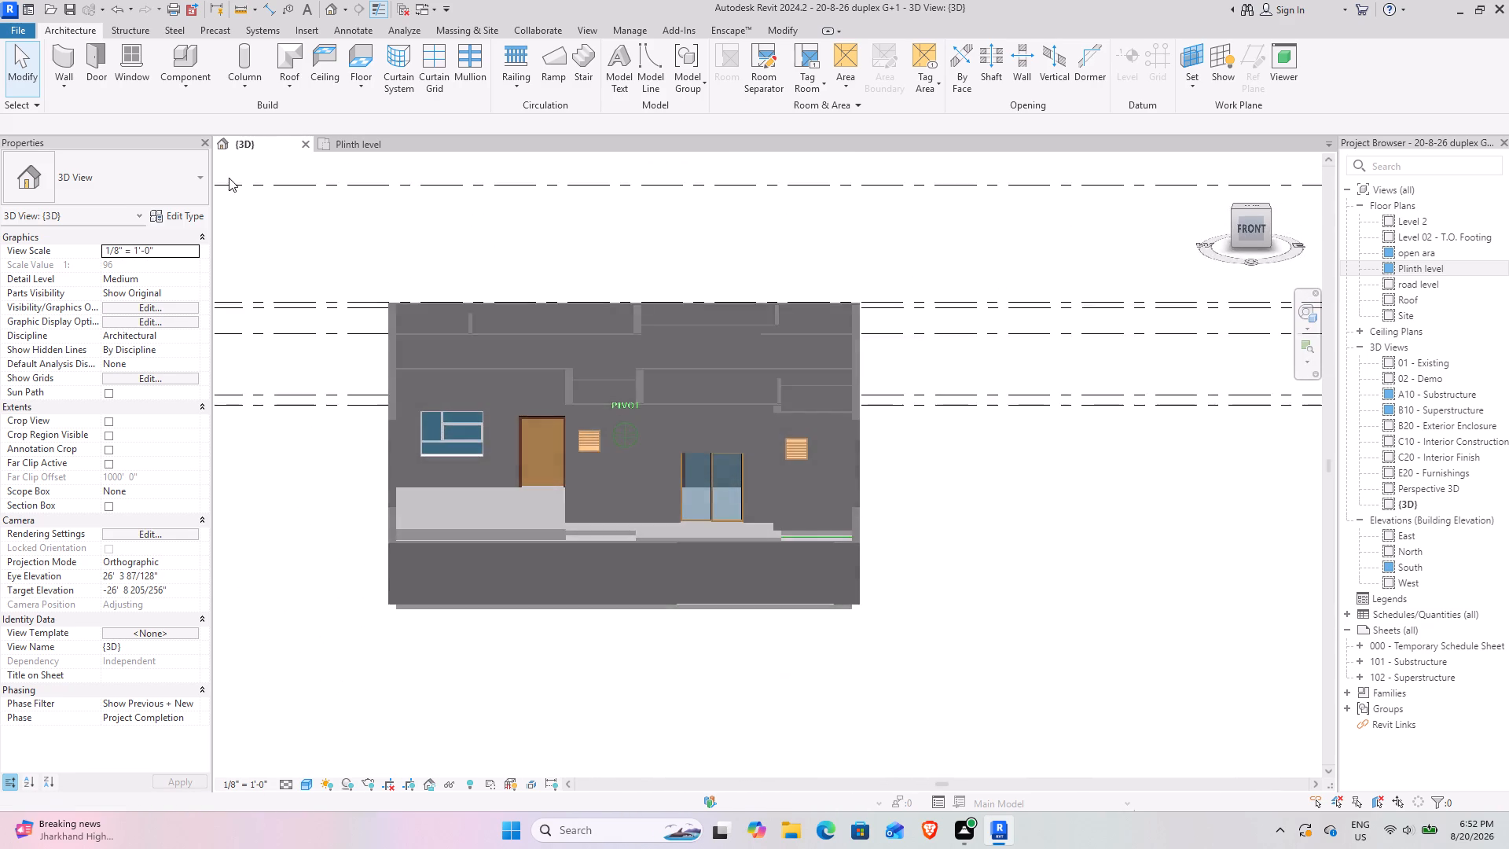
{"action": "left_click_drag", "start_coordinate": [229, 178], "coordinate": [337, 214]}
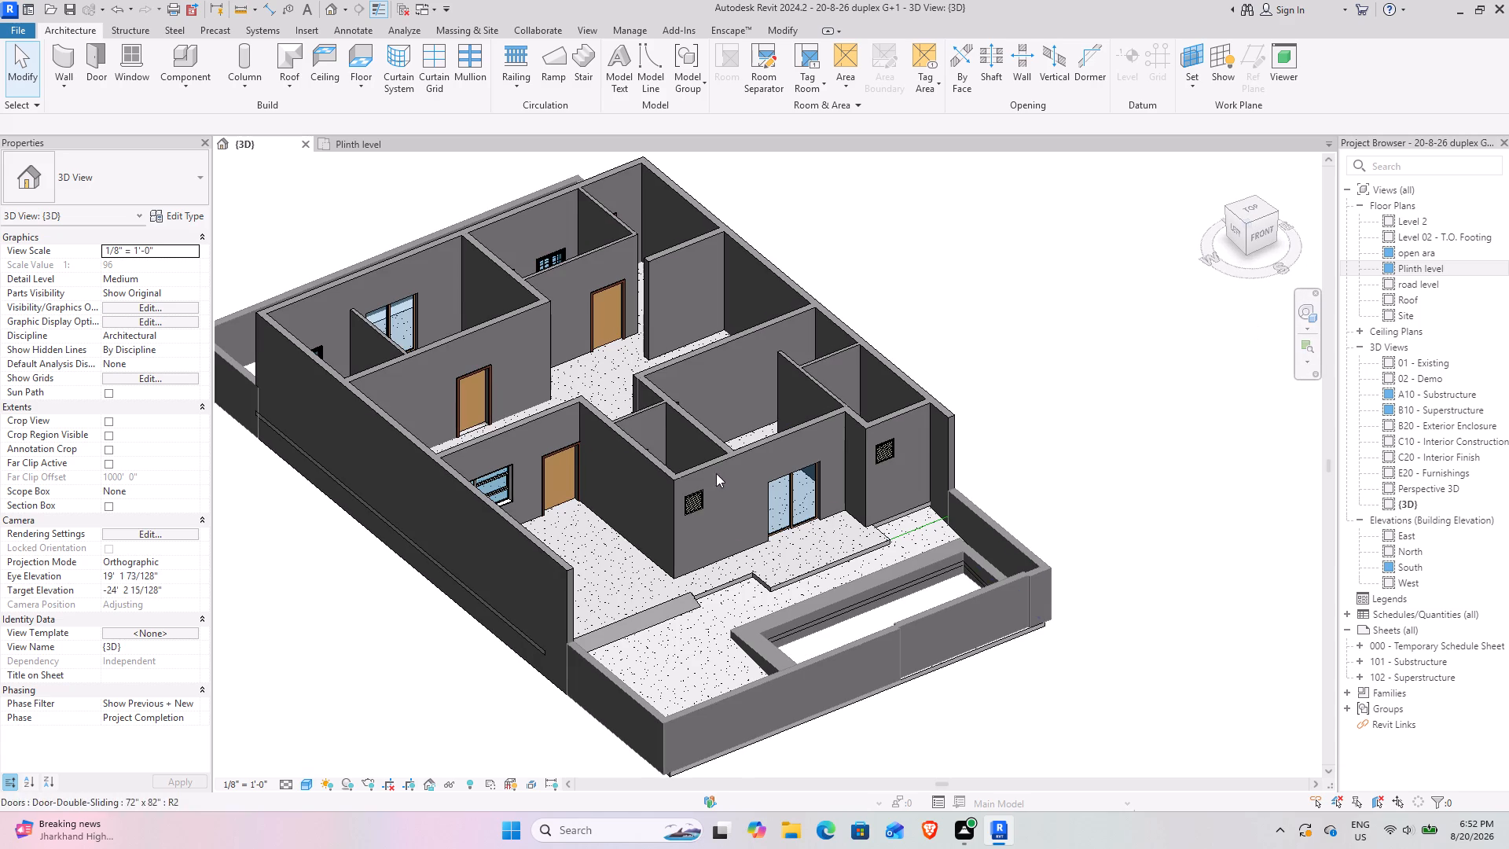
{"action": "scroll", "coordinate": [710, 472], "scroll_direction": "down", "scroll_amount": 2}
{"action": "middle_click_drag", "start_coordinate": [679, 601], "coordinate": [654, 546]}
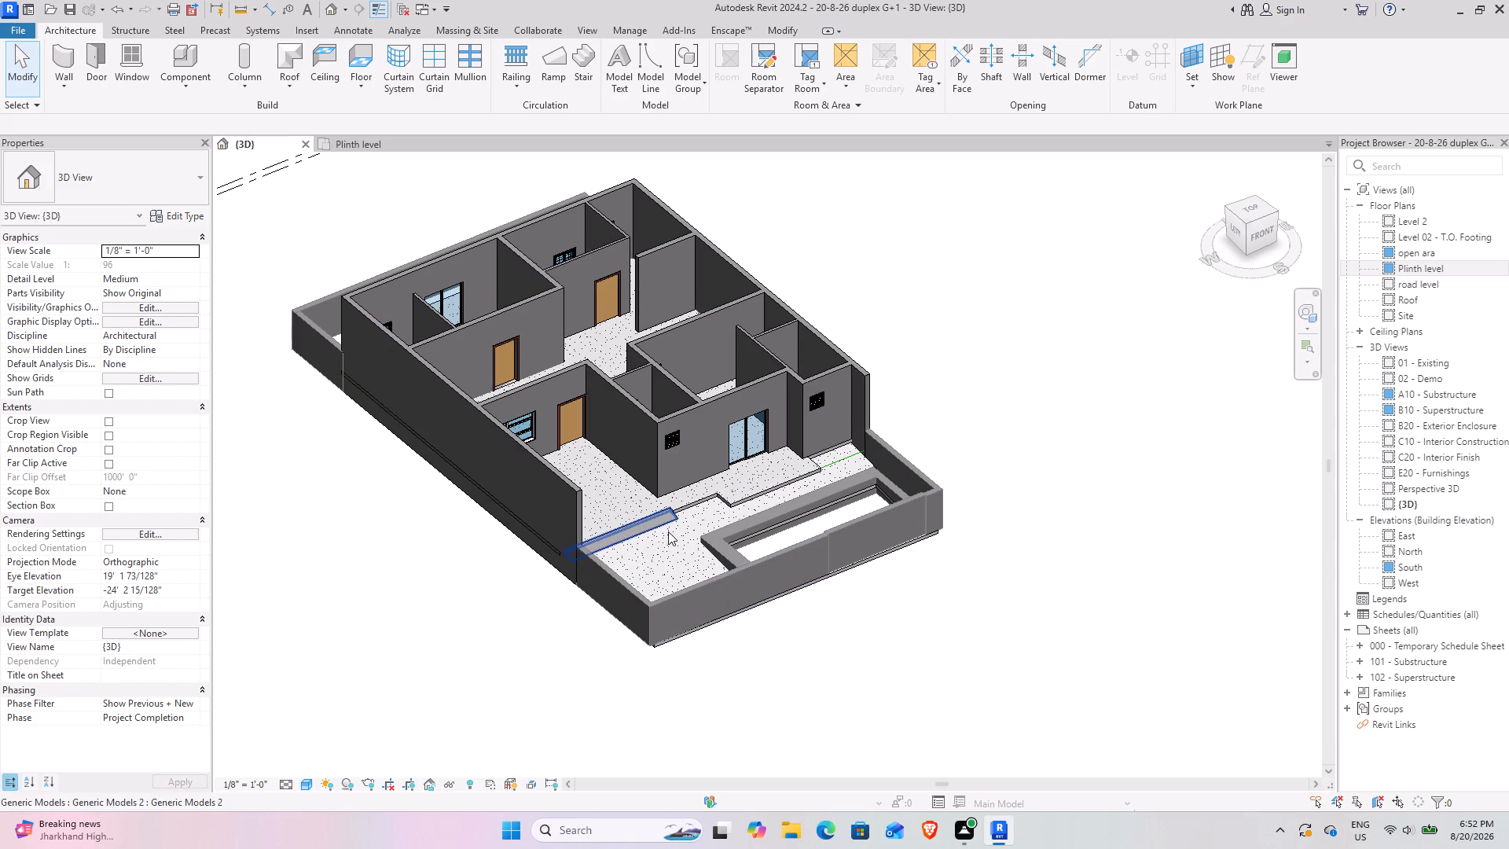
Examine the front yard's sloped ramp, entrance steps and rectangular frame in 3D, including from straight ahead and the front-left corner.
{"action": "scroll", "coordinate": [666, 531], "scroll_direction": "up", "scroll_amount": 5}
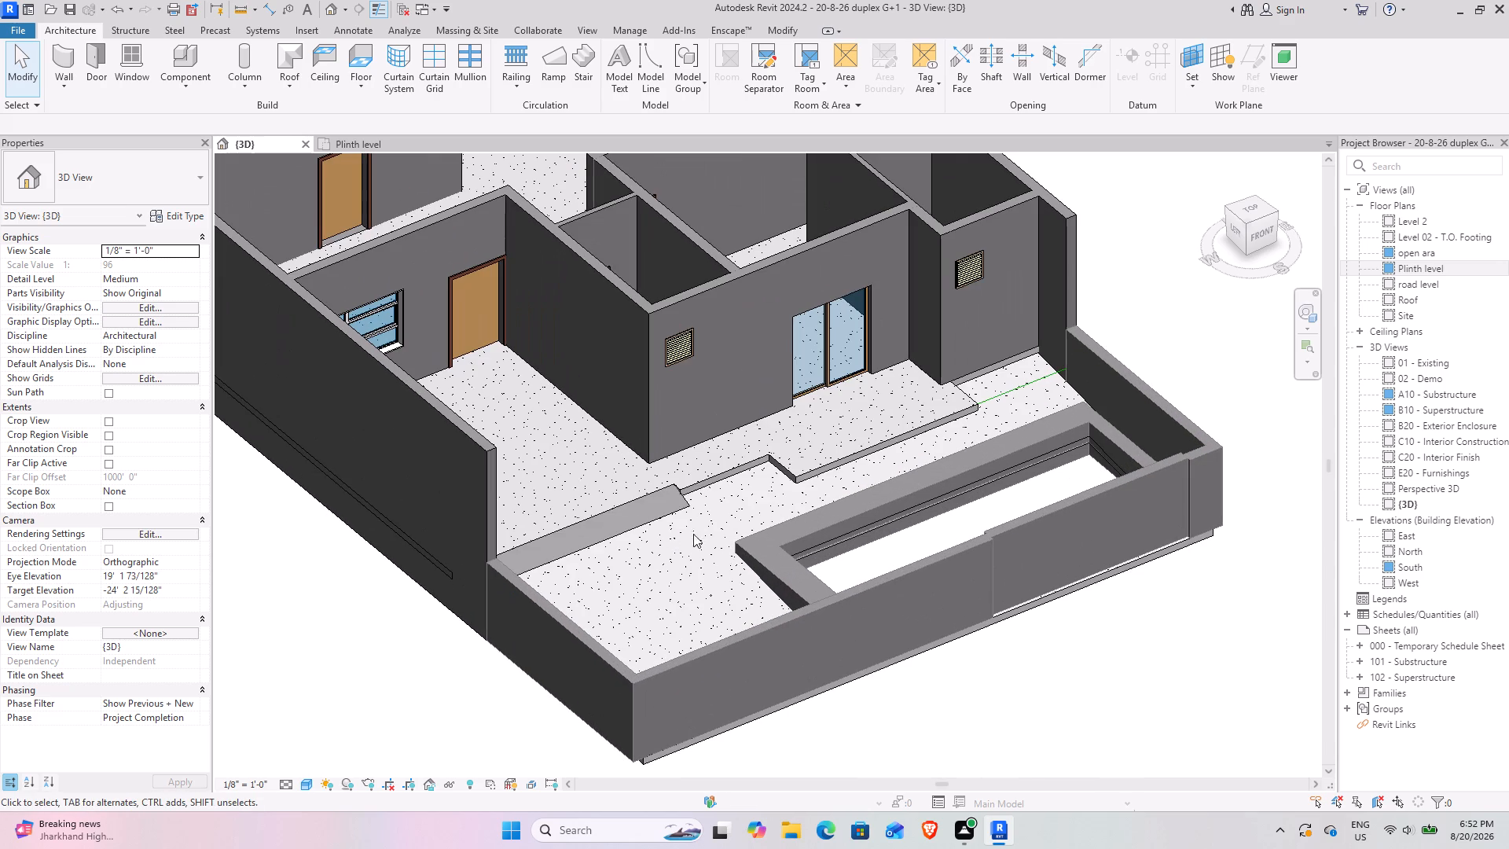
{"action": "middle_click_drag", "start_coordinate": [709, 586], "coordinate": [859, 527]}
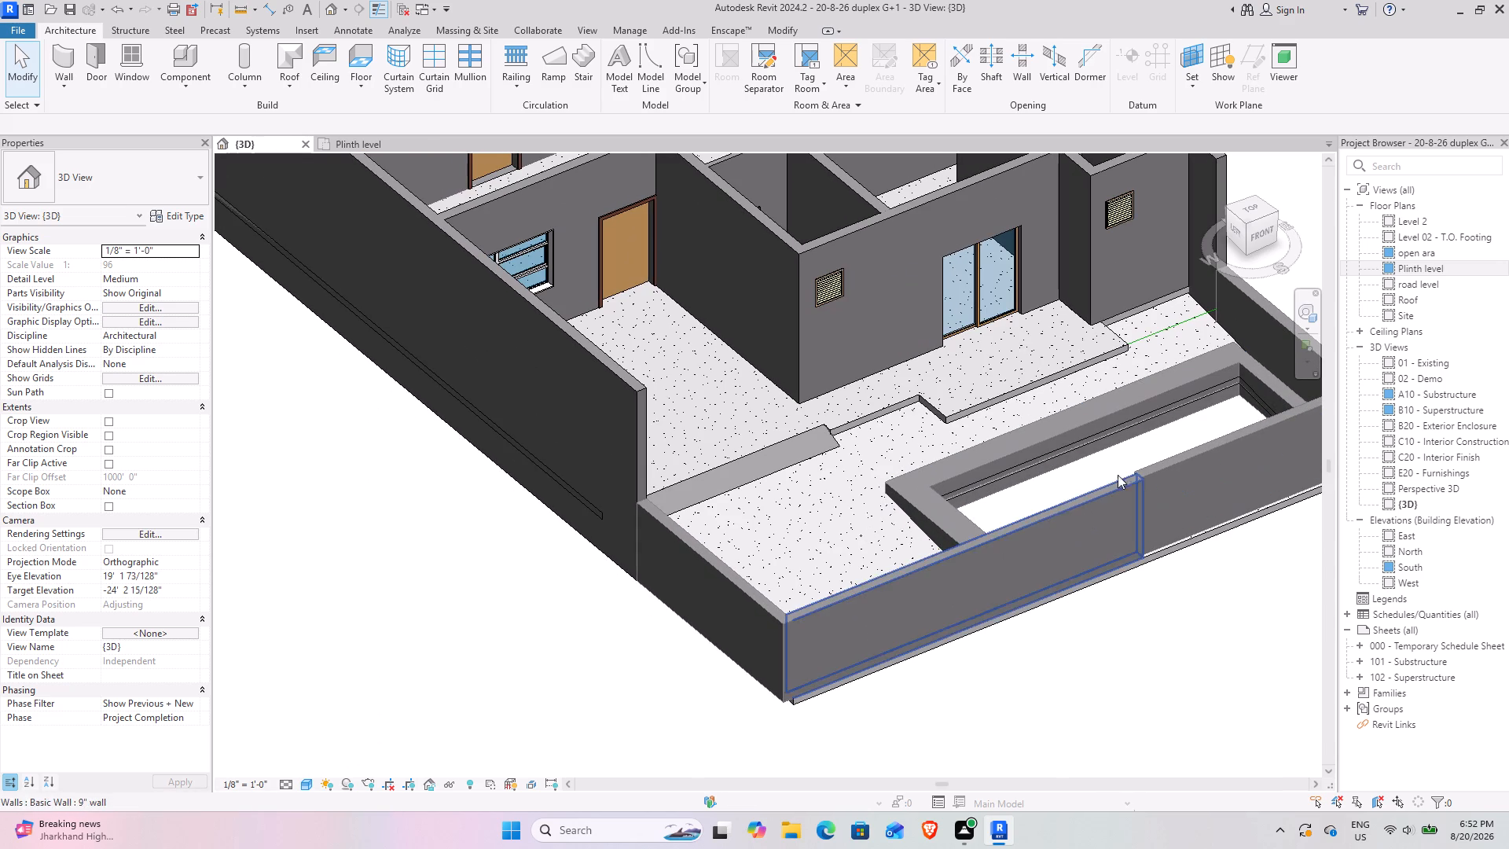
{"action": "middle_click_drag", "start_coordinate": [1037, 508], "coordinate": [751, 611]}
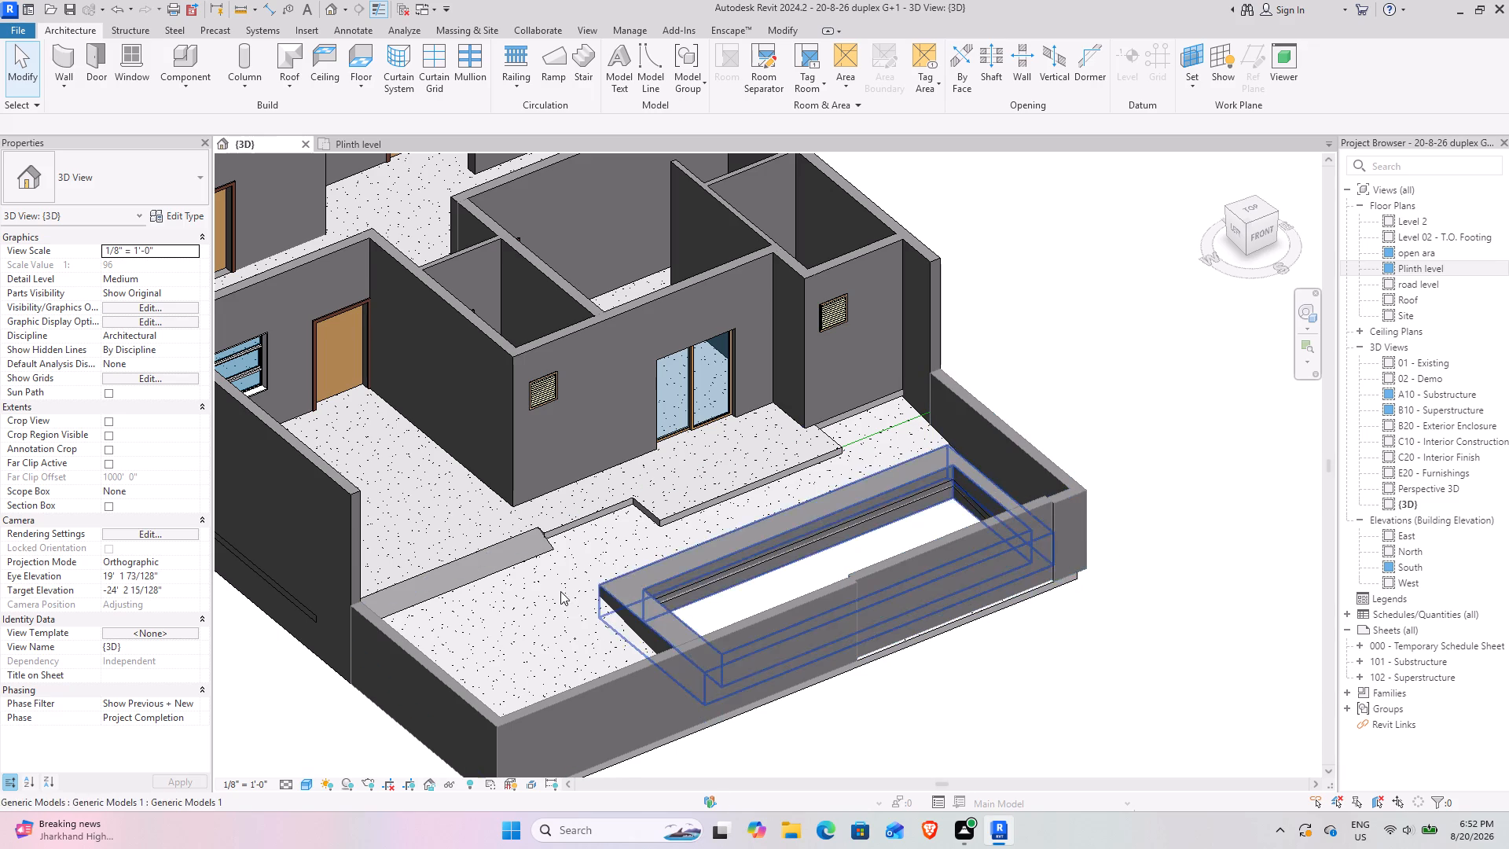
{"action": "middle_click_drag", "start_coordinate": [560, 591], "coordinate": [733, 521]}
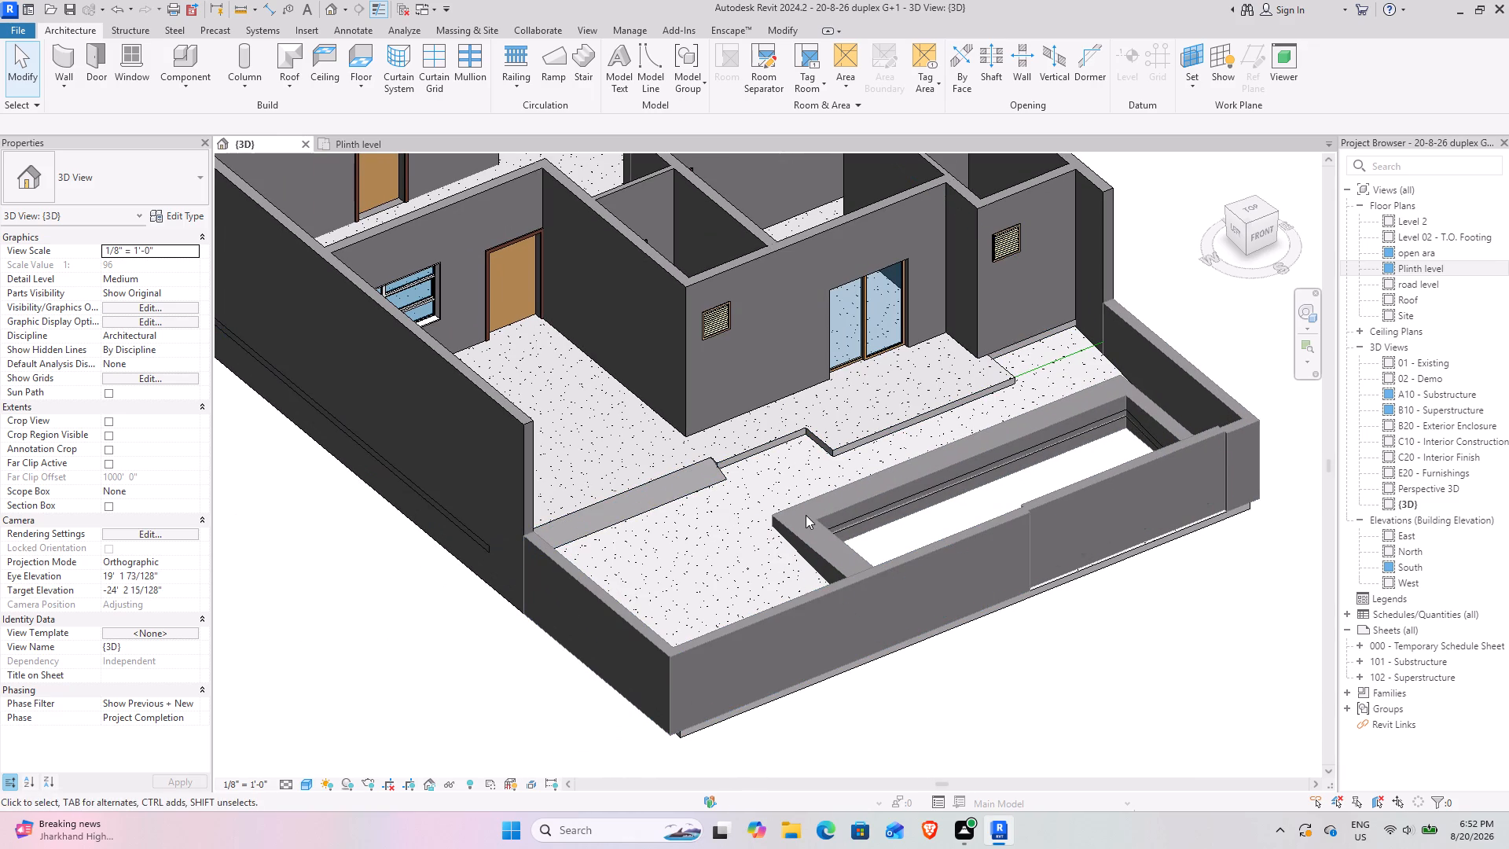
{"action": "scroll", "coordinate": [806, 515], "scroll_direction": "down", "scroll_amount": 2}
{"action": "middle_click_drag", "start_coordinate": [724, 539], "coordinate": [607, 640]}
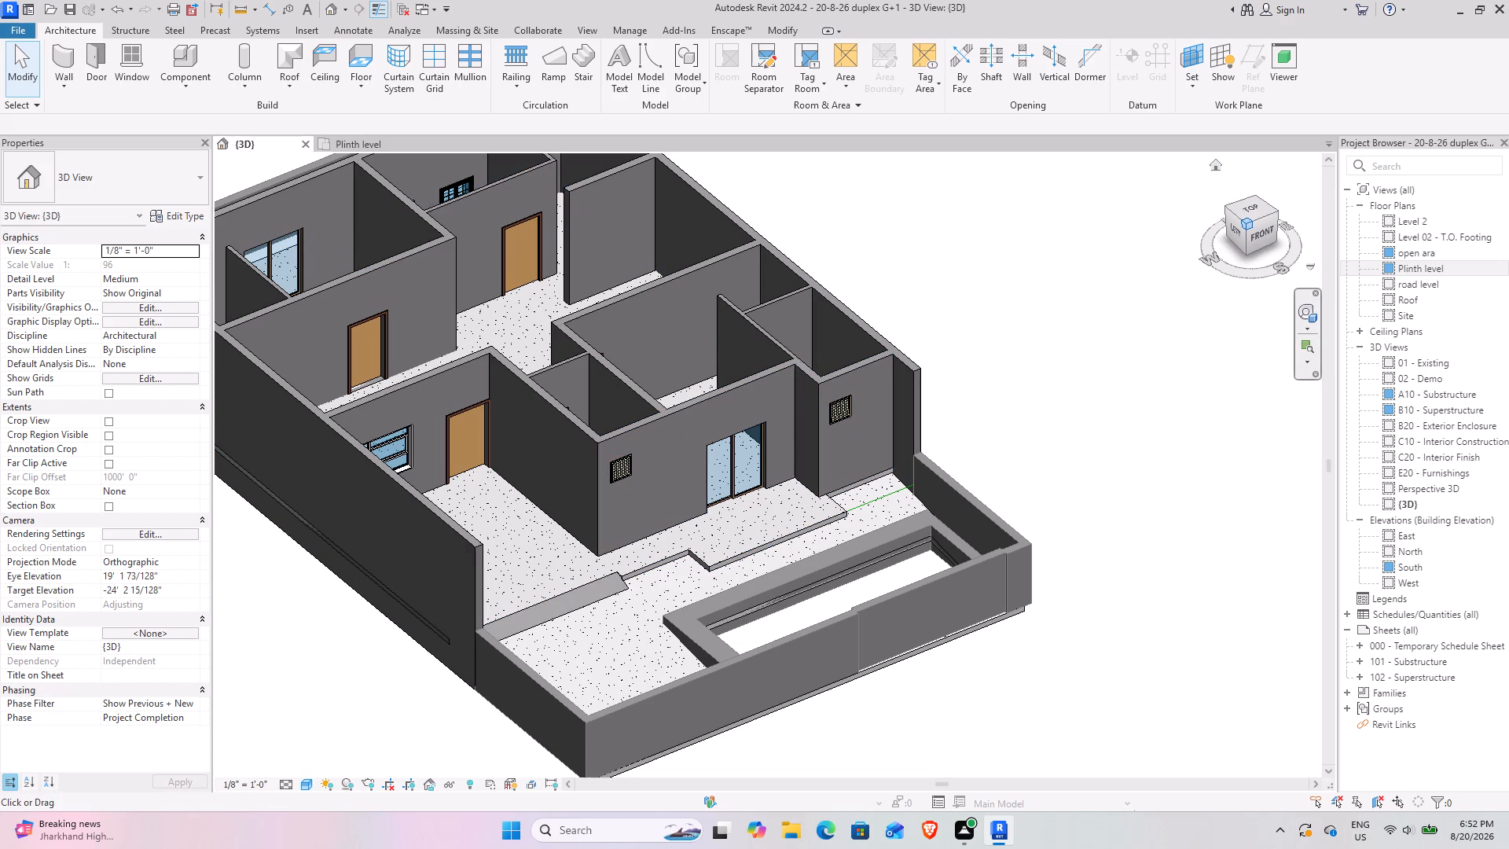
{"action": "left_click_drag", "start_coordinate": [1244, 226], "coordinate": [1148, 200]}
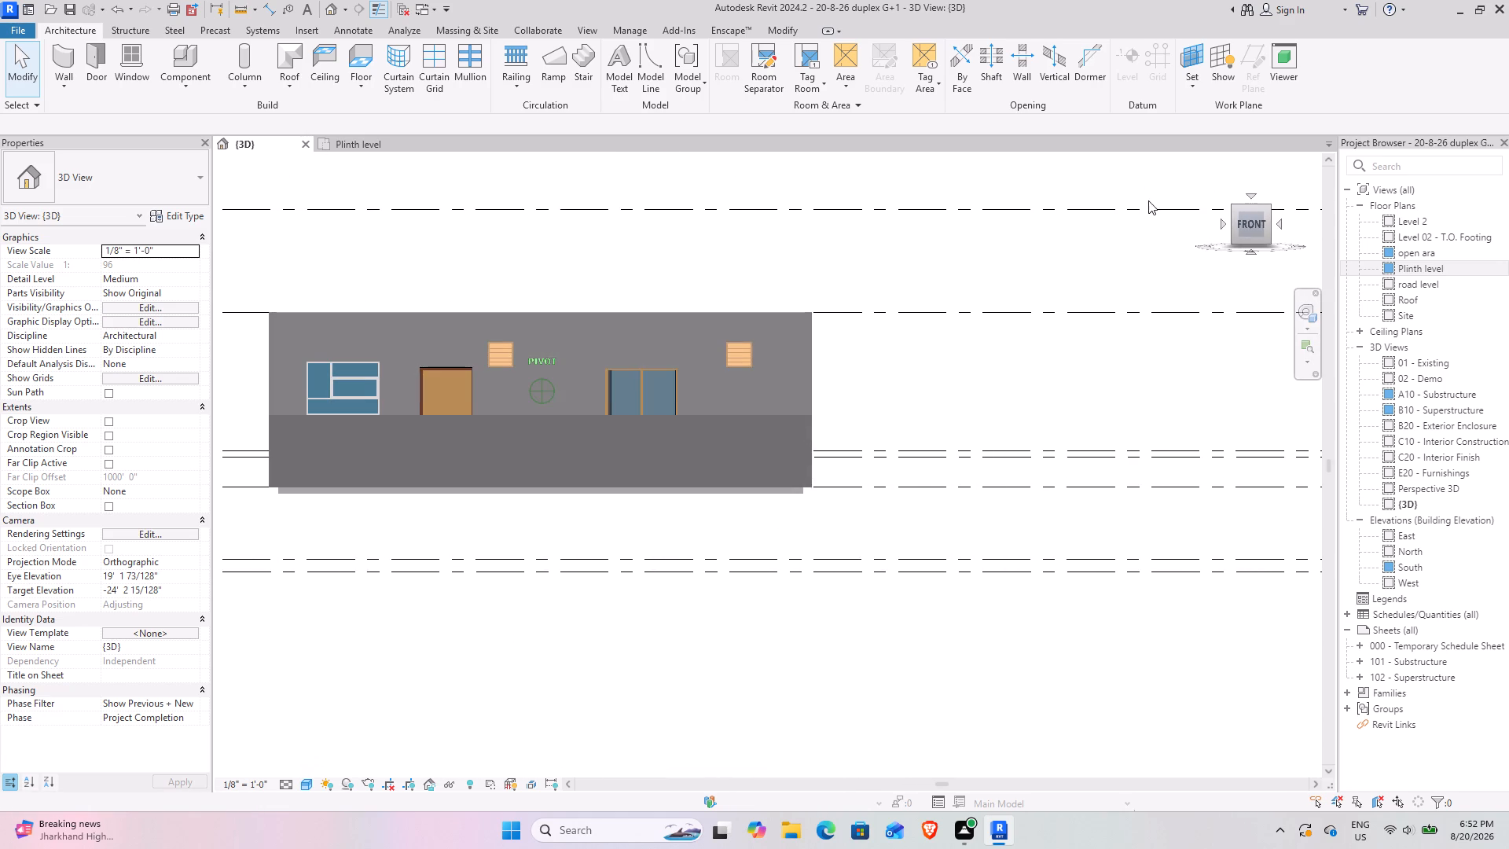
{"action": "left_click_drag", "start_coordinate": [1148, 200], "coordinate": [229, 234]}
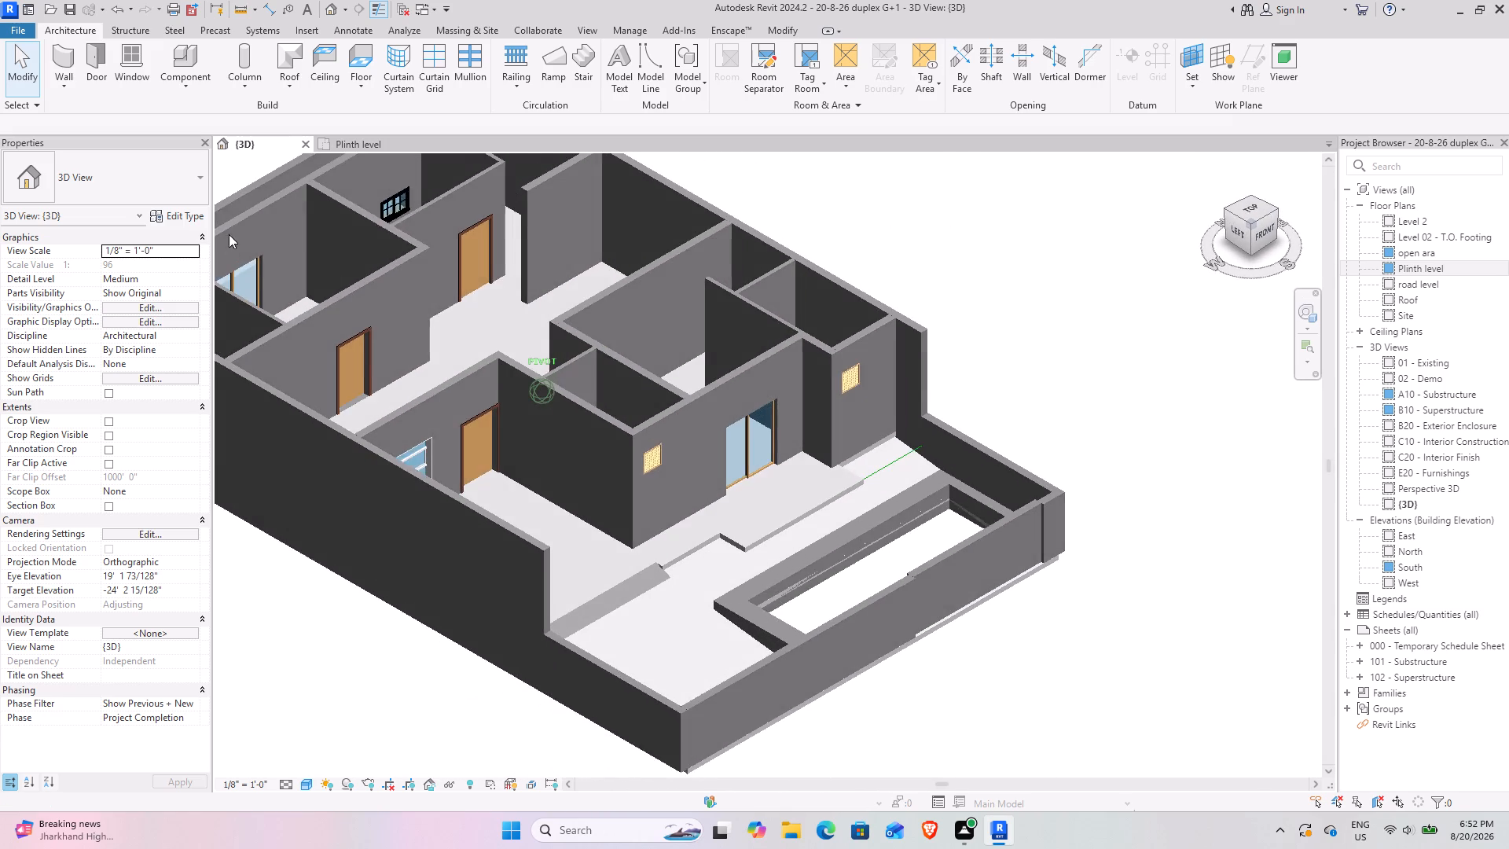
{"action": "left_click_drag", "start_coordinate": [229, 234], "coordinate": [1305, 175]}
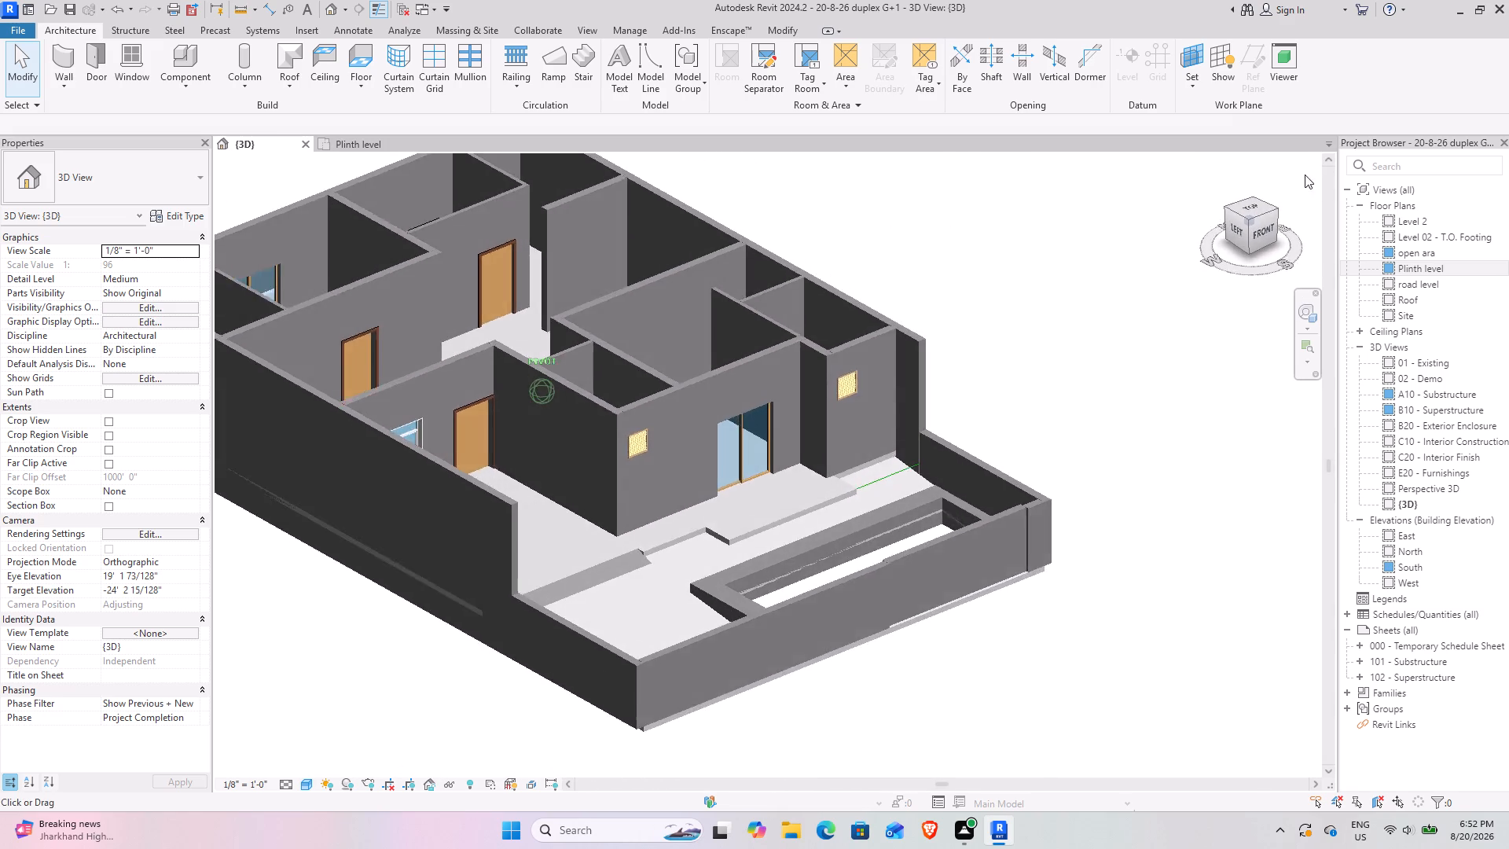
{"action": "left_click_drag", "start_coordinate": [1305, 175], "coordinate": [259, 167]}
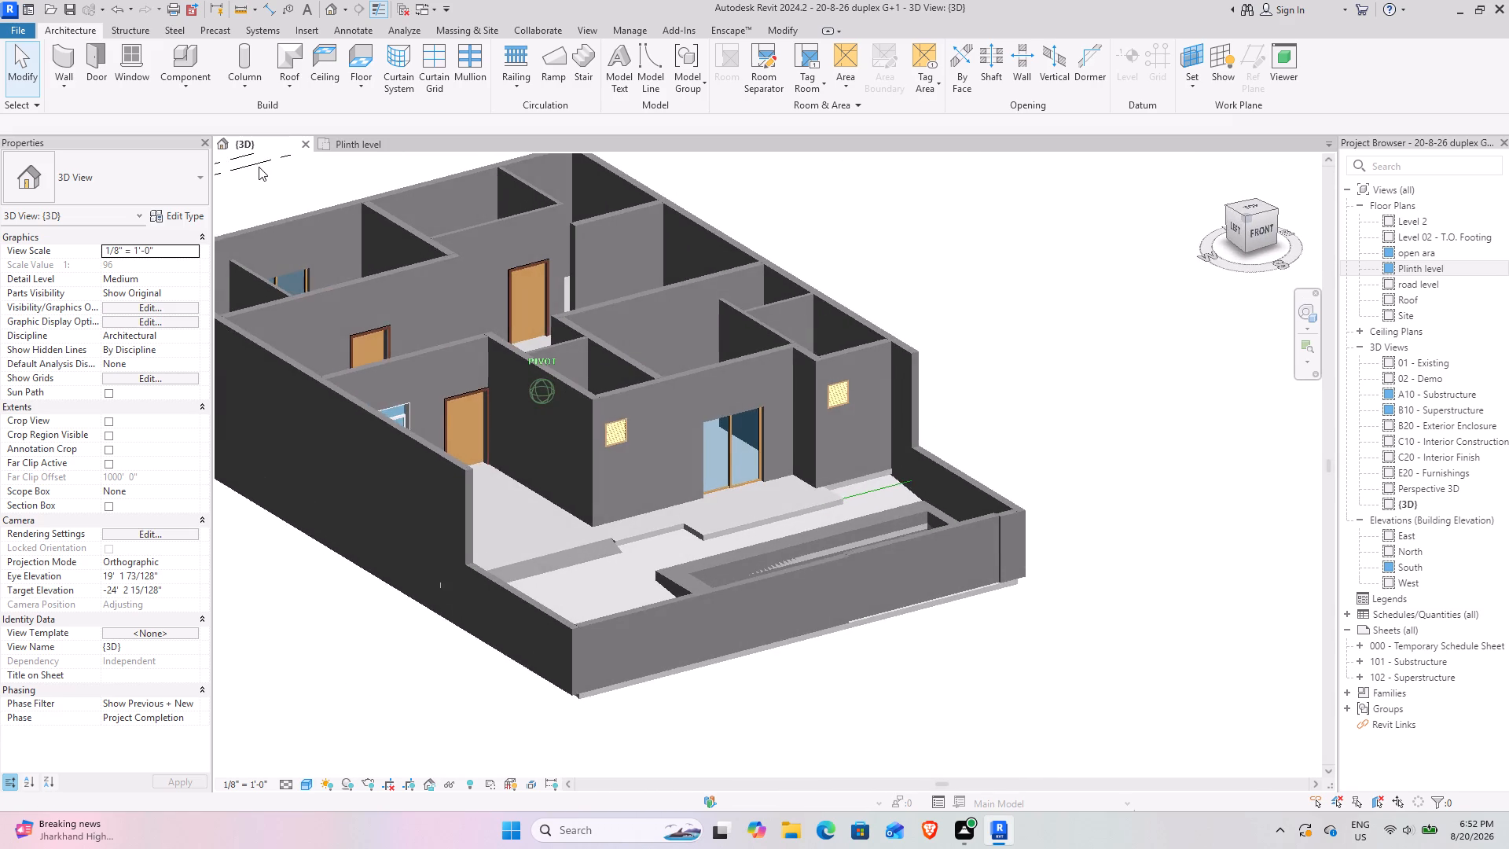
{"action": "left_click_drag", "start_coordinate": [259, 167], "coordinate": [301, 218]}
{"action": "scroll", "coordinate": [546, 455], "scroll_direction": "down", "scroll_amount": 2}
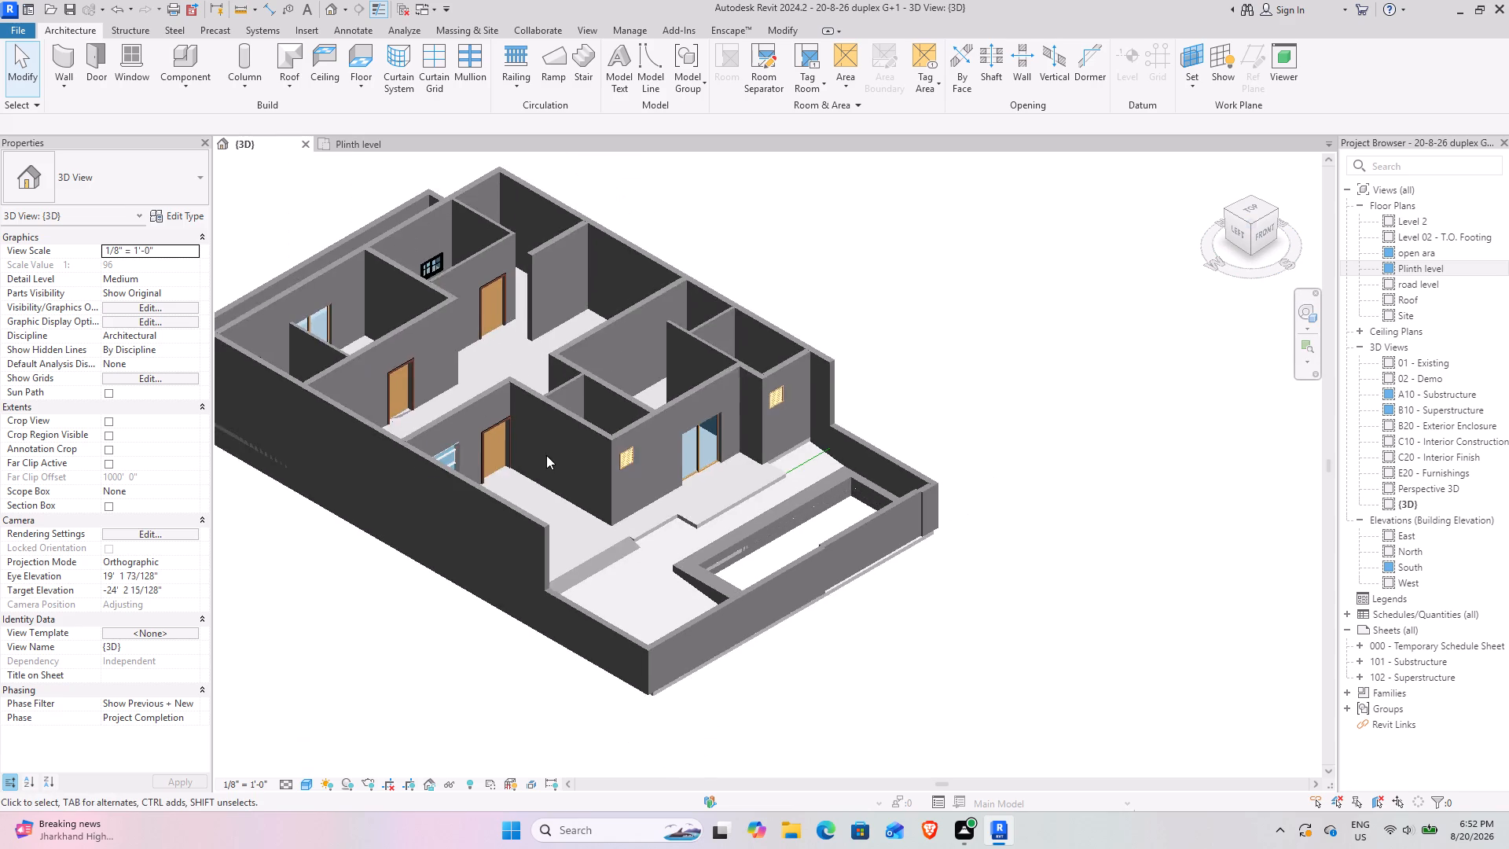
{"action": "middle_click_drag", "start_coordinate": [656, 509], "coordinate": [860, 490]}
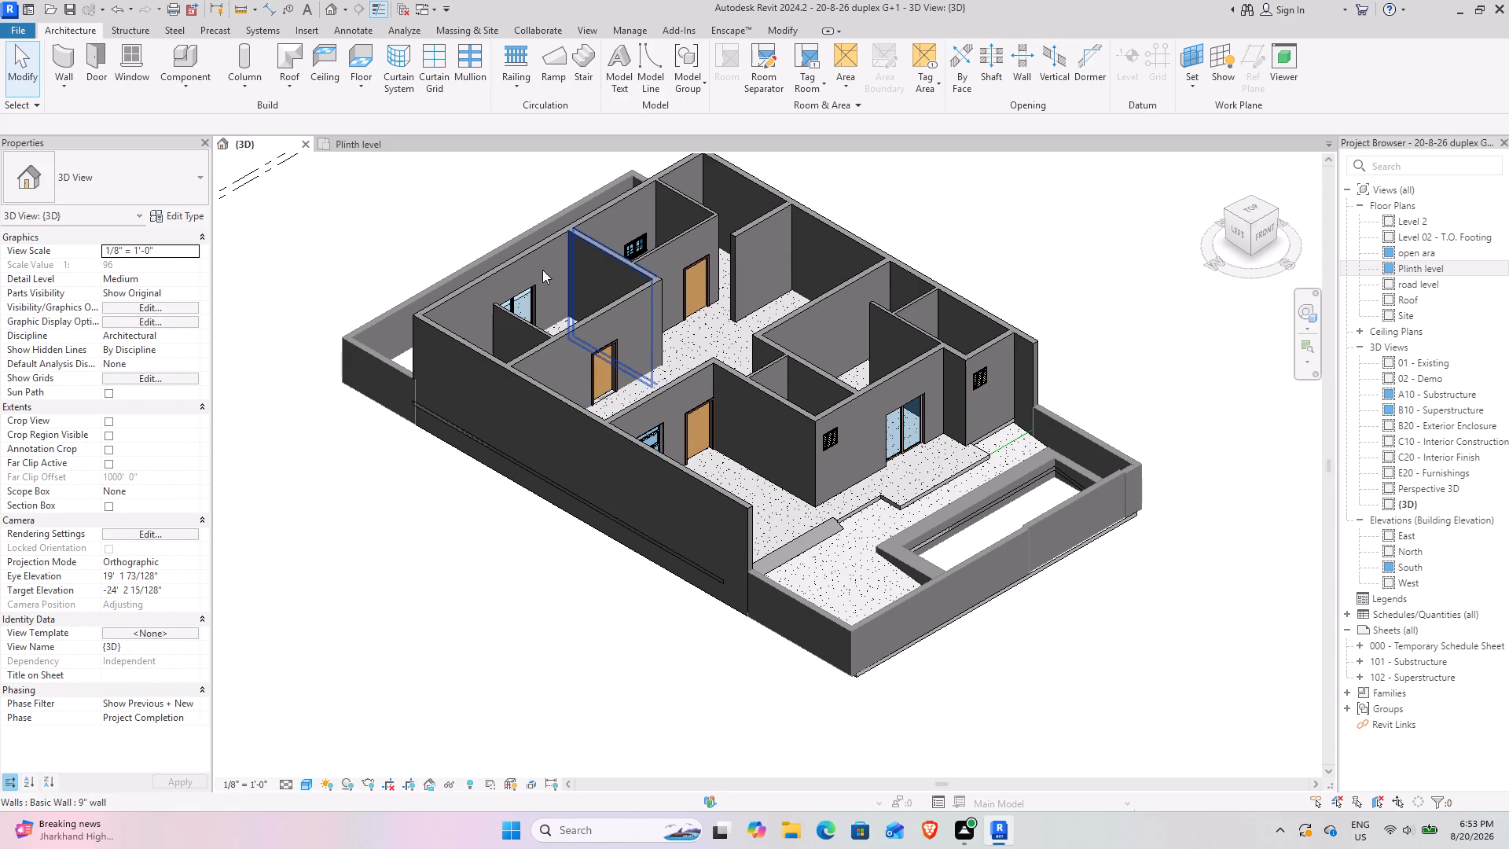
Examine the interior rooms and doors, and the ramp beside the entrance steps, in 3D from the front-left corner.
{"action": "scroll", "coordinate": [531, 264], "scroll_direction": "up", "scroll_amount": 4}
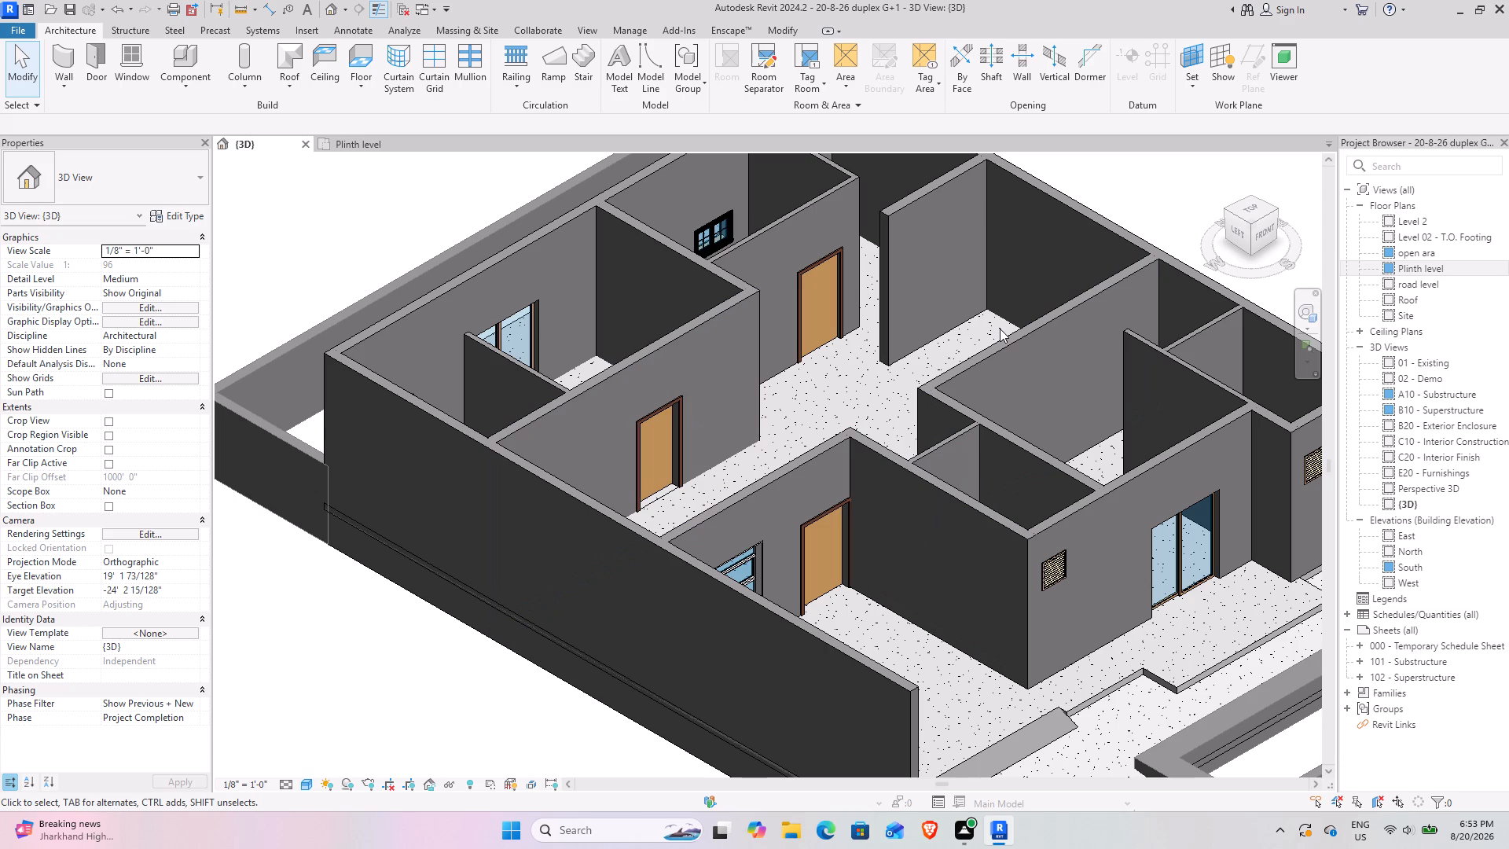
{"action": "scroll", "coordinate": [881, 456], "scroll_direction": "down", "scroll_amount": 4}
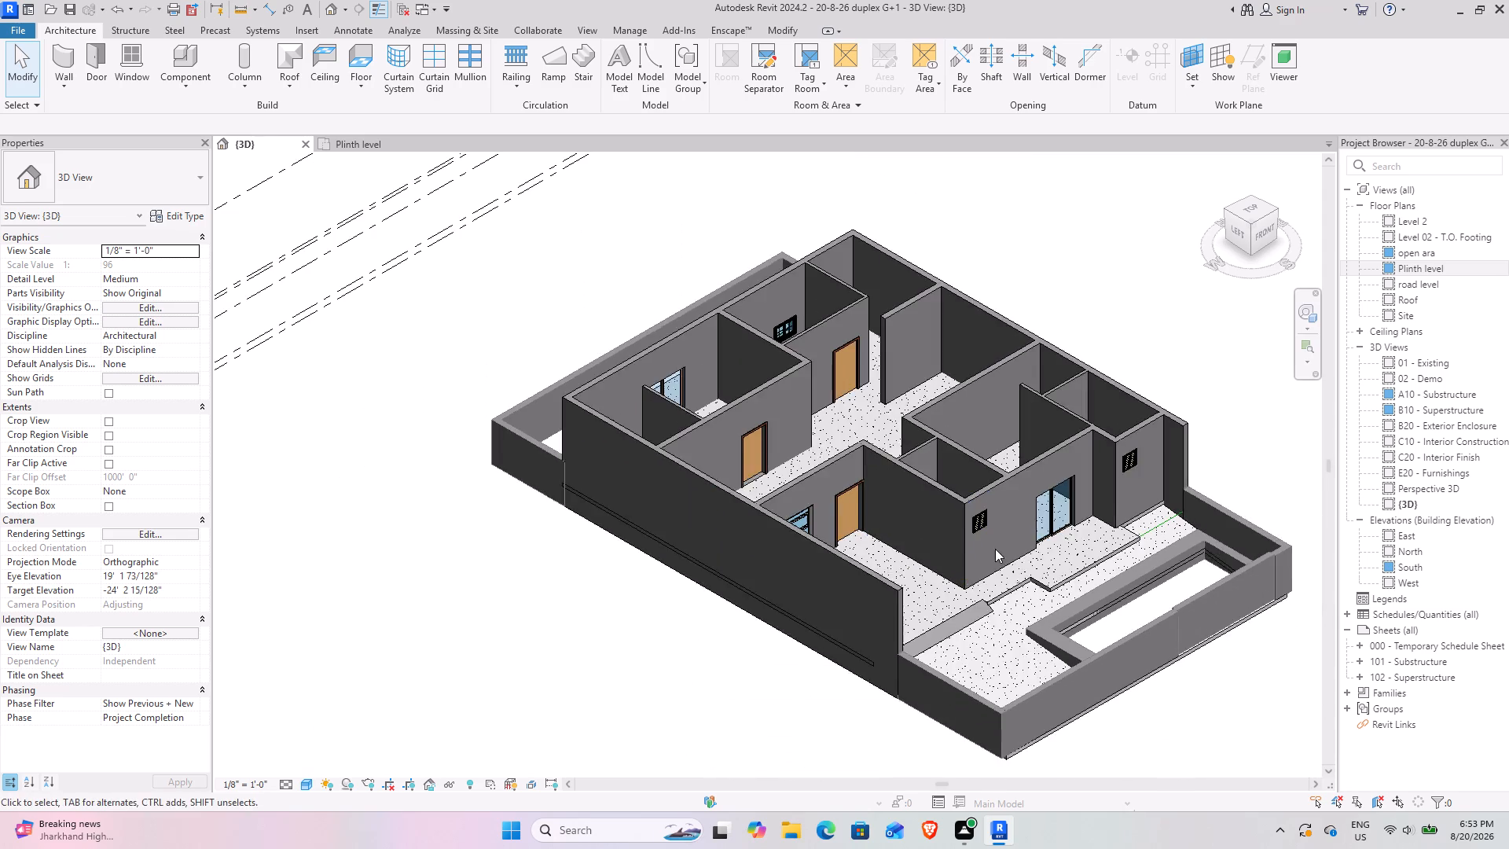
{"action": "middle_click_drag", "start_coordinate": [986, 549], "coordinate": [846, 509]}
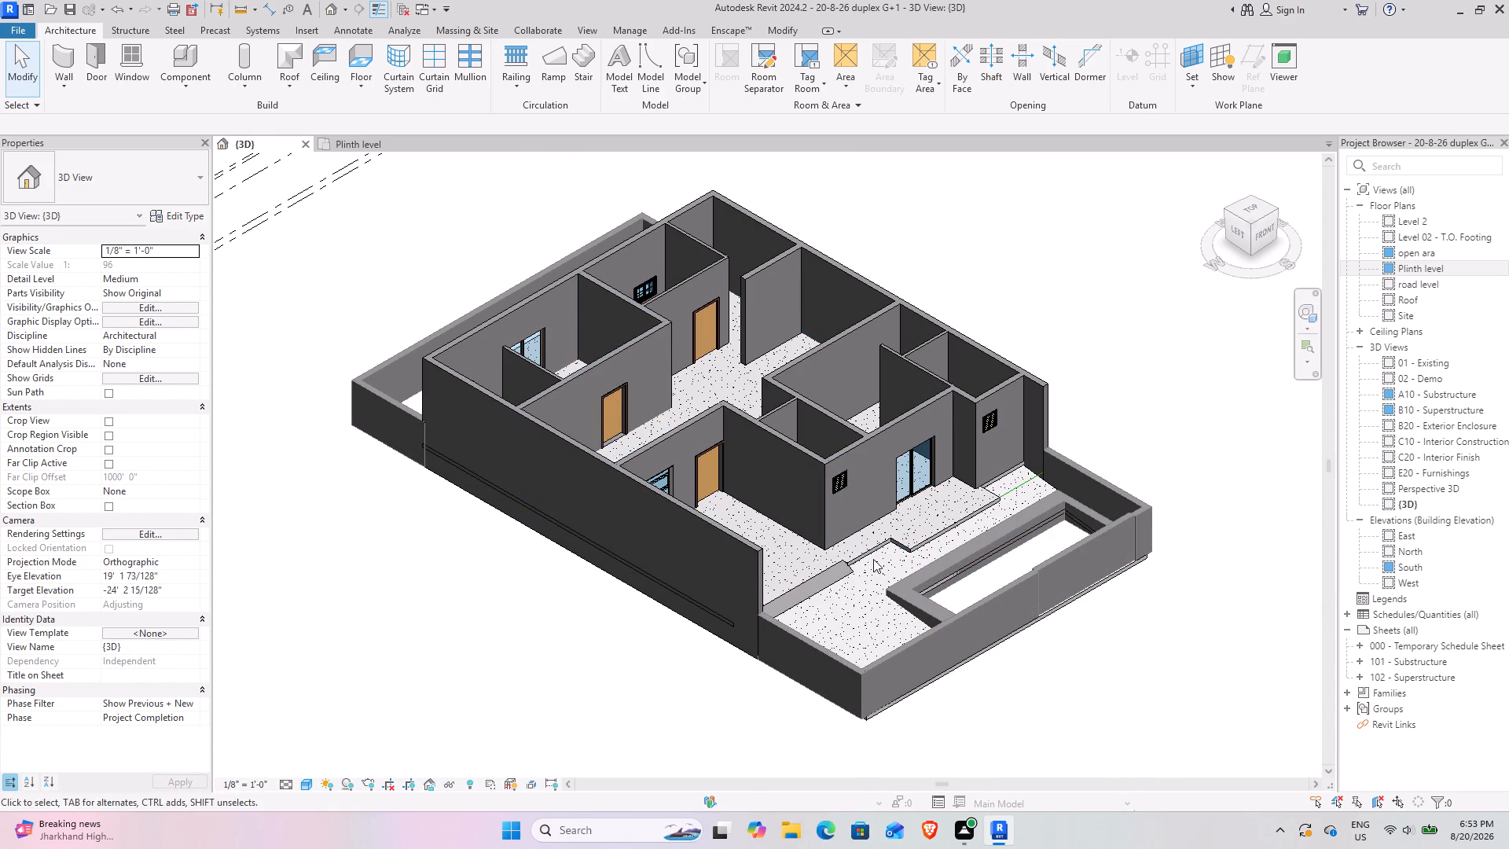
{"action": "scroll", "coordinate": [841, 544], "scroll_direction": "up", "scroll_amount": 3}
{"action": "scroll", "coordinate": [887, 603], "scroll_direction": "up", "scroll_amount": 4}
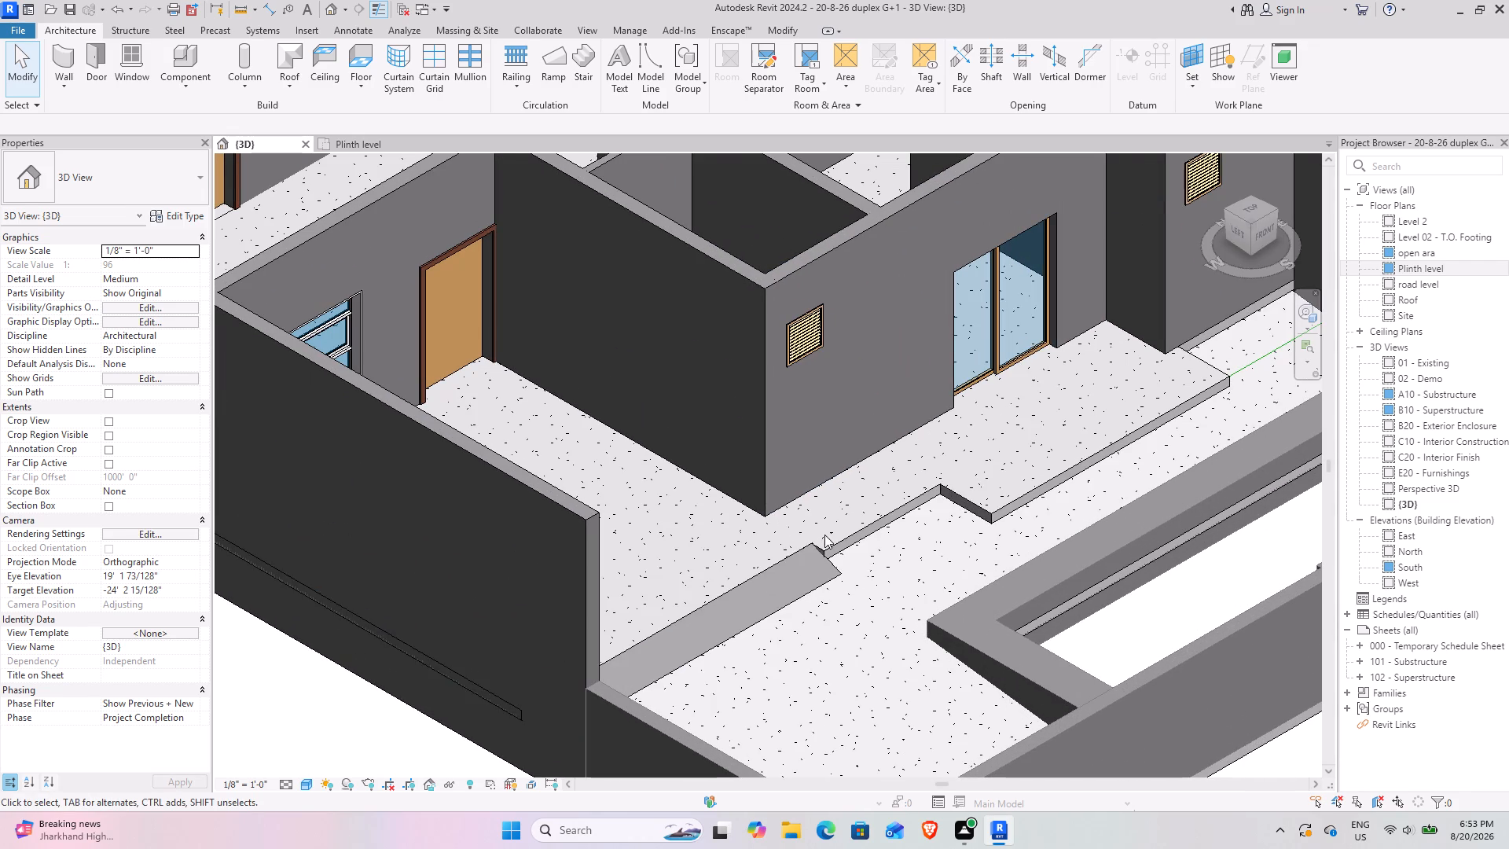
{"action": "scroll", "coordinate": [872, 559], "scroll_direction": "down", "scroll_amount": 7}
{"action": "middle_click_drag", "start_coordinate": [982, 533], "coordinate": [851, 489]}
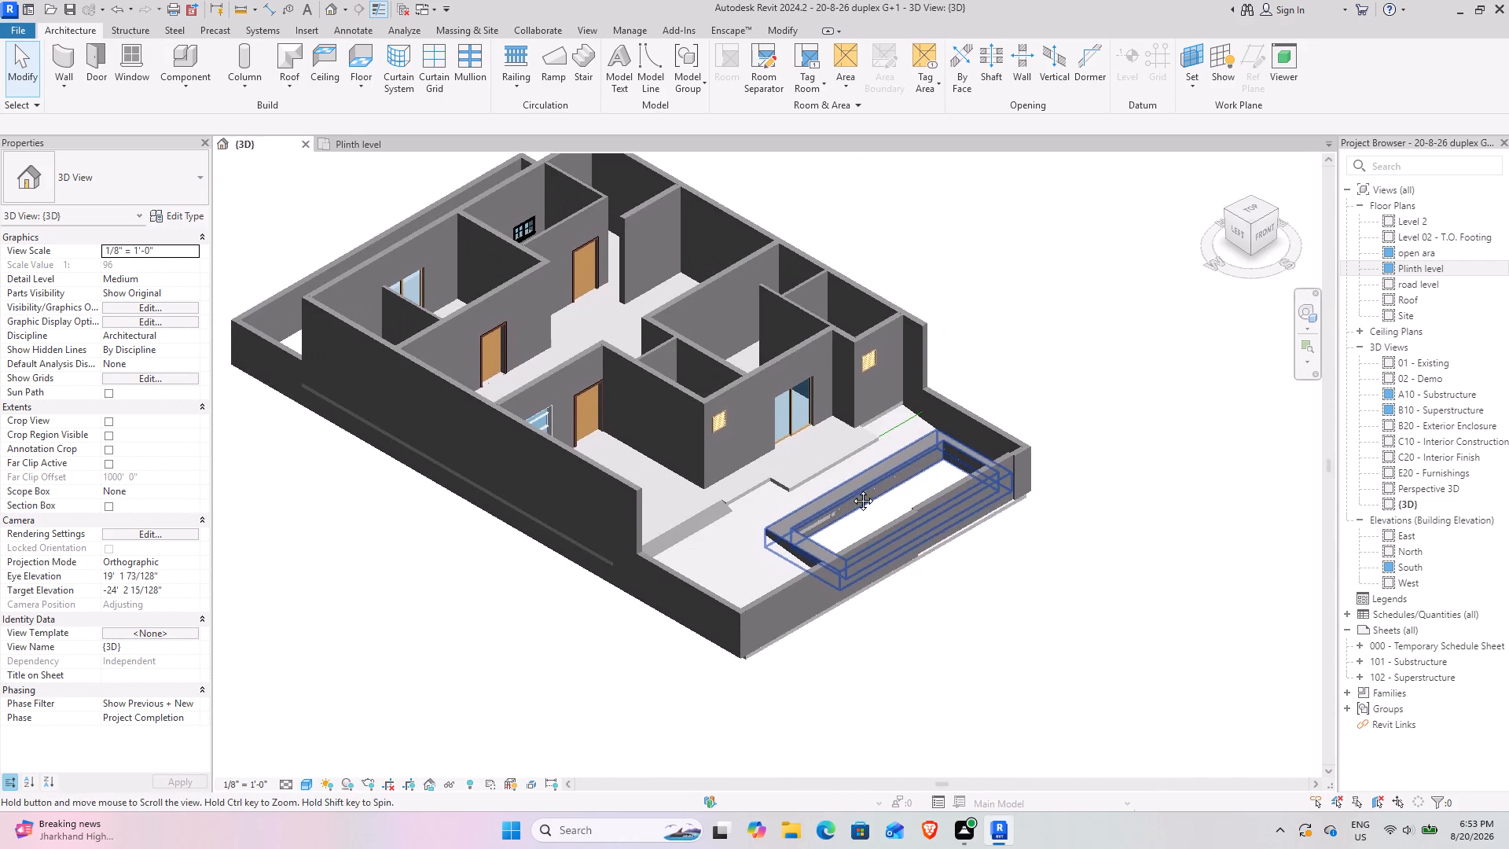
{"action": "middle_click_drag", "start_coordinate": [851, 489], "coordinate": [850, 493]}
{"action": "middle_click_drag", "start_coordinate": [966, 306], "coordinate": [1012, 370]}
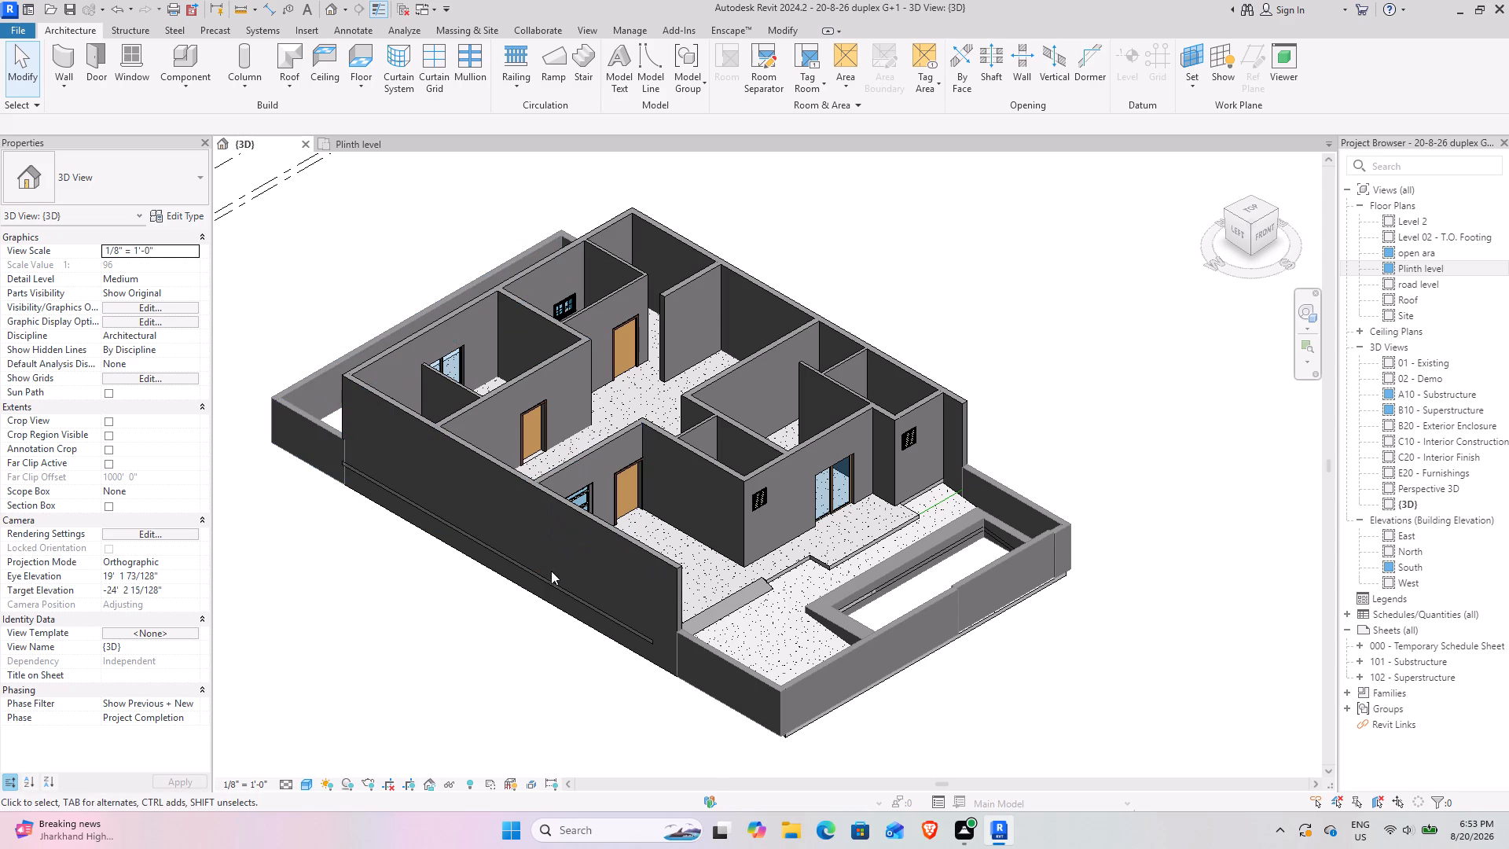
{"action": "middle_click_drag", "start_coordinate": [551, 571], "coordinate": [670, 549]}
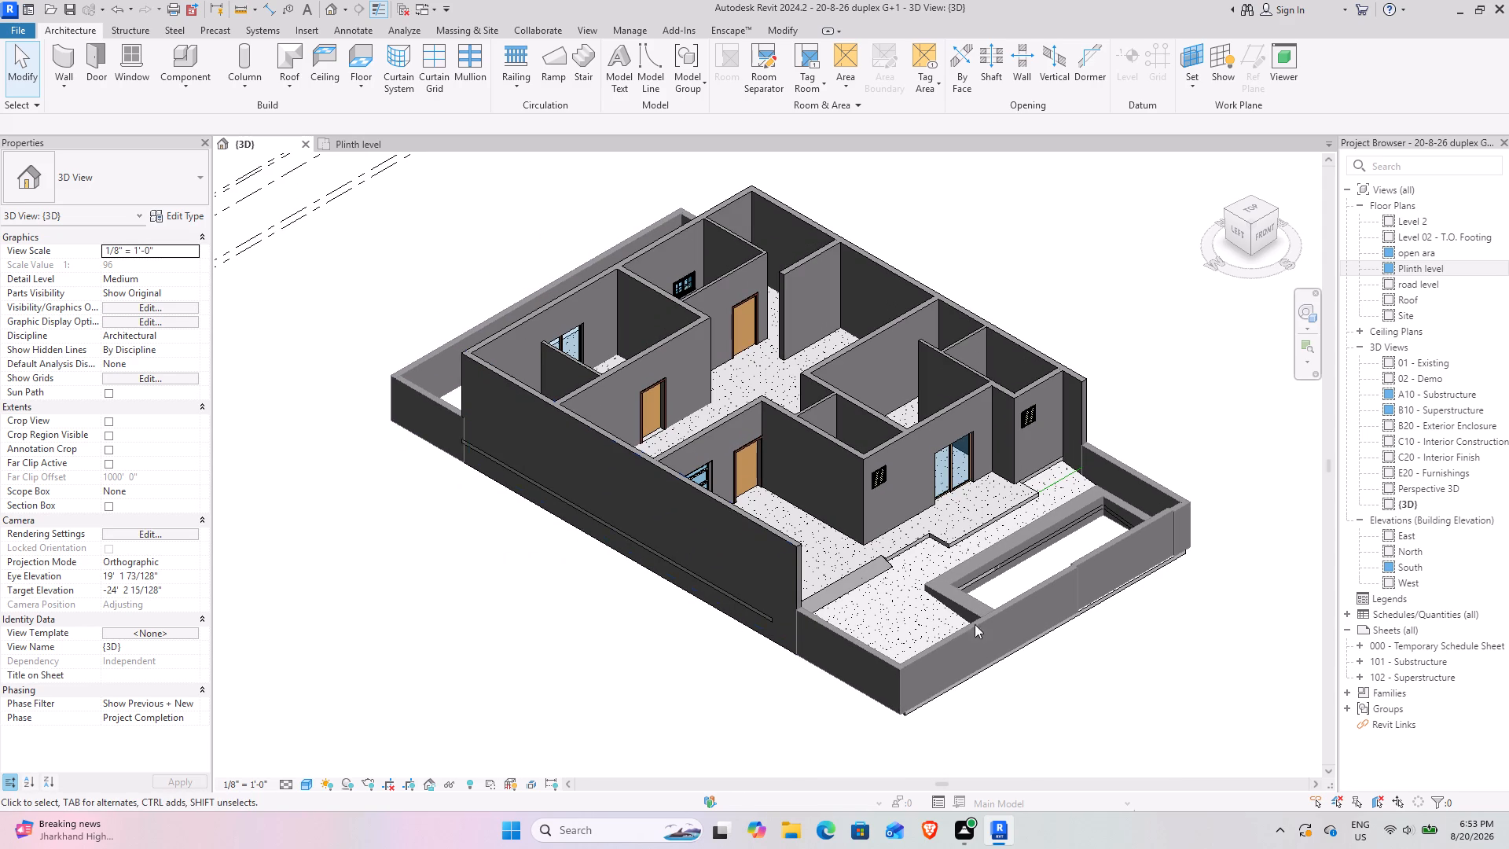
{"action": "middle_click_drag", "start_coordinate": [1093, 676], "coordinate": [1052, 654]}
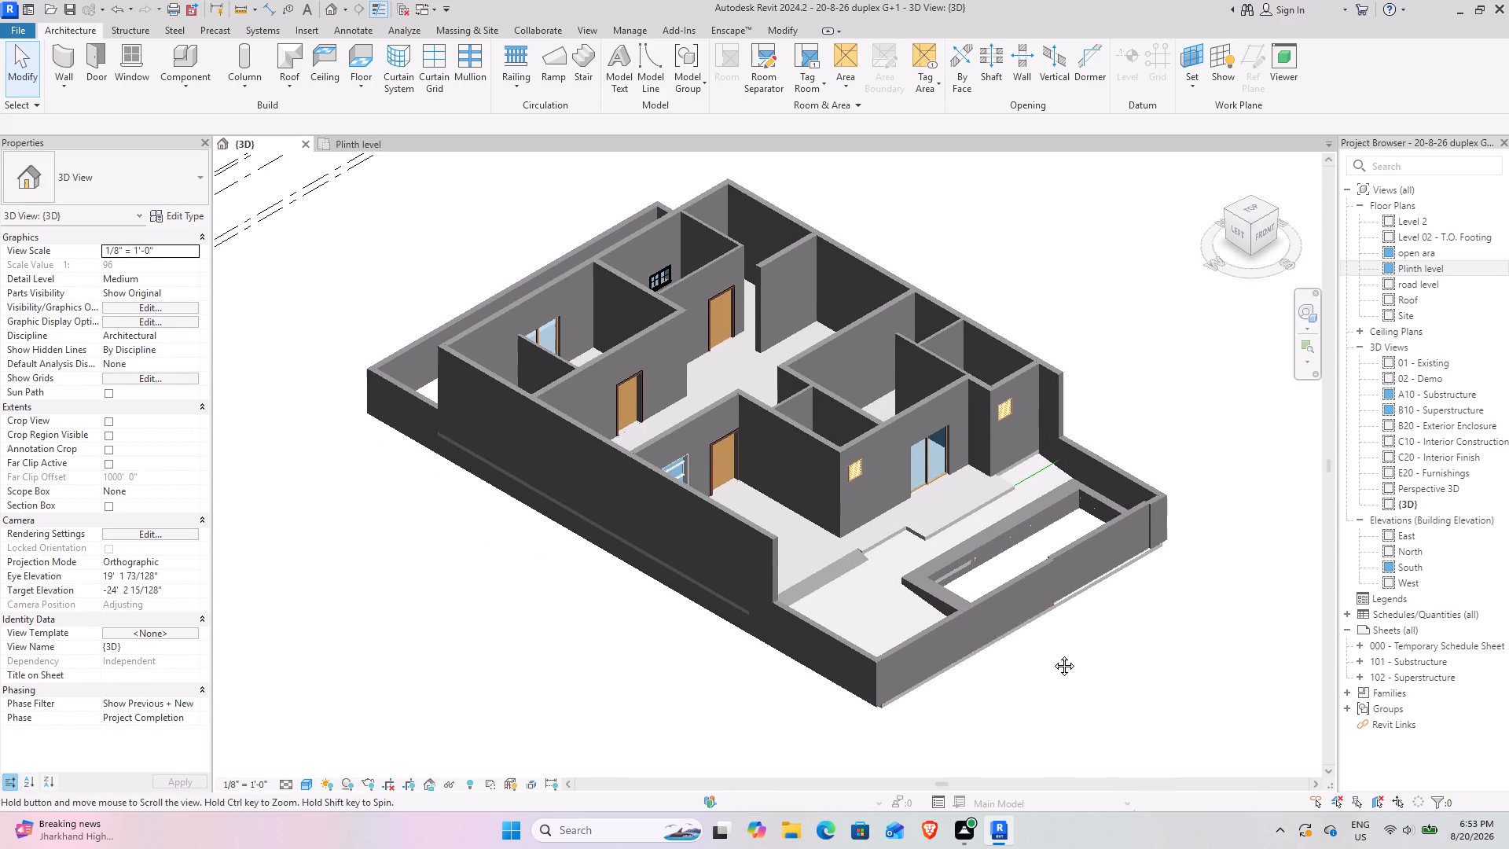
{"action": "middle_click_drag", "start_coordinate": [1052, 654], "coordinate": [1037, 640]}
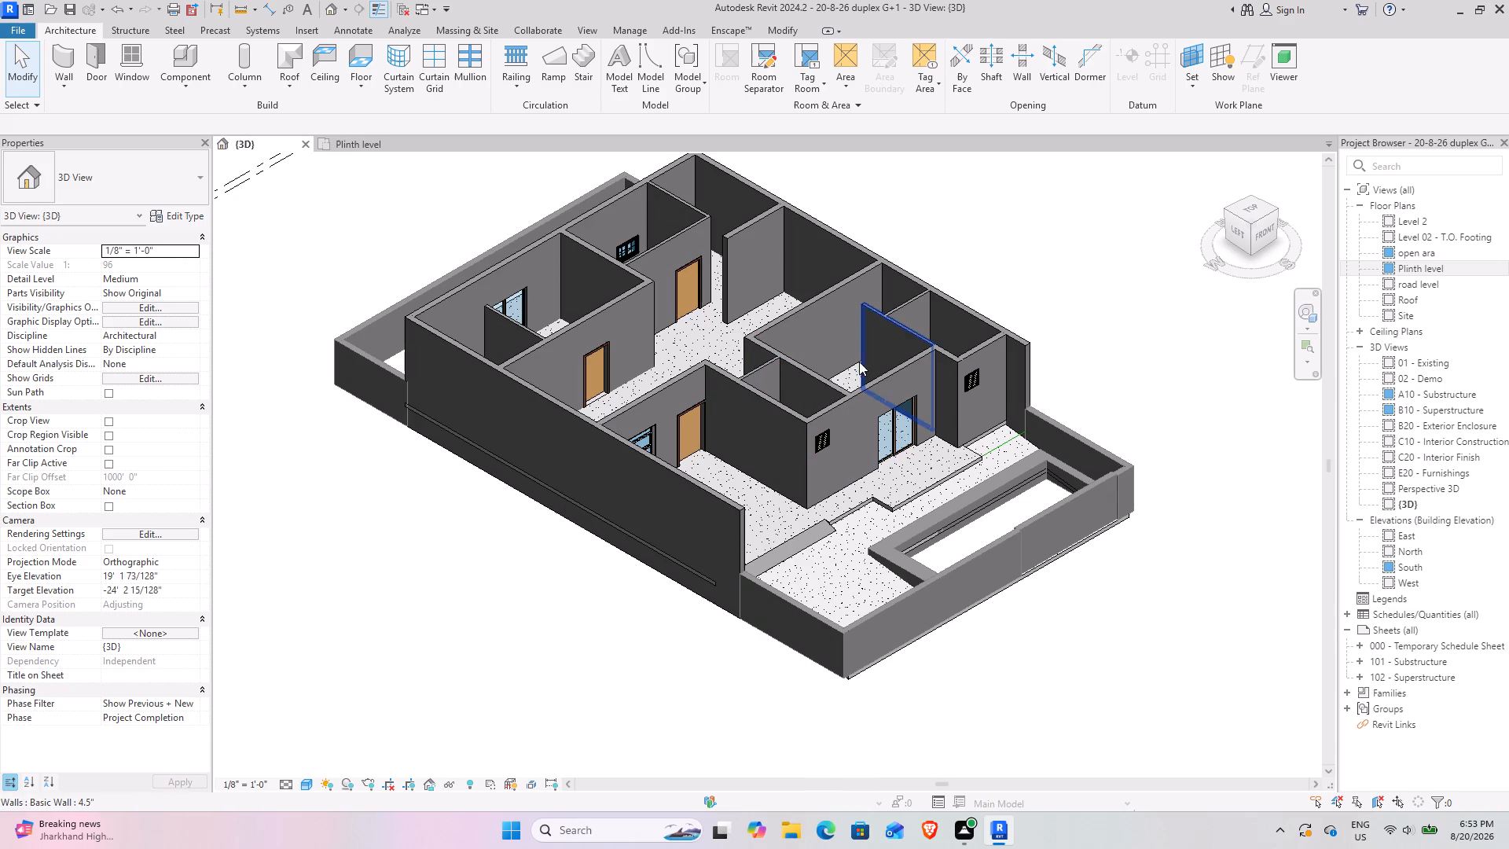
Examine the room layout from above and the front wall's windows and doors from straight ahead in 3D.
{"action": "scroll", "coordinate": [835, 333], "scroll_direction": "up", "scroll_amount": 2}
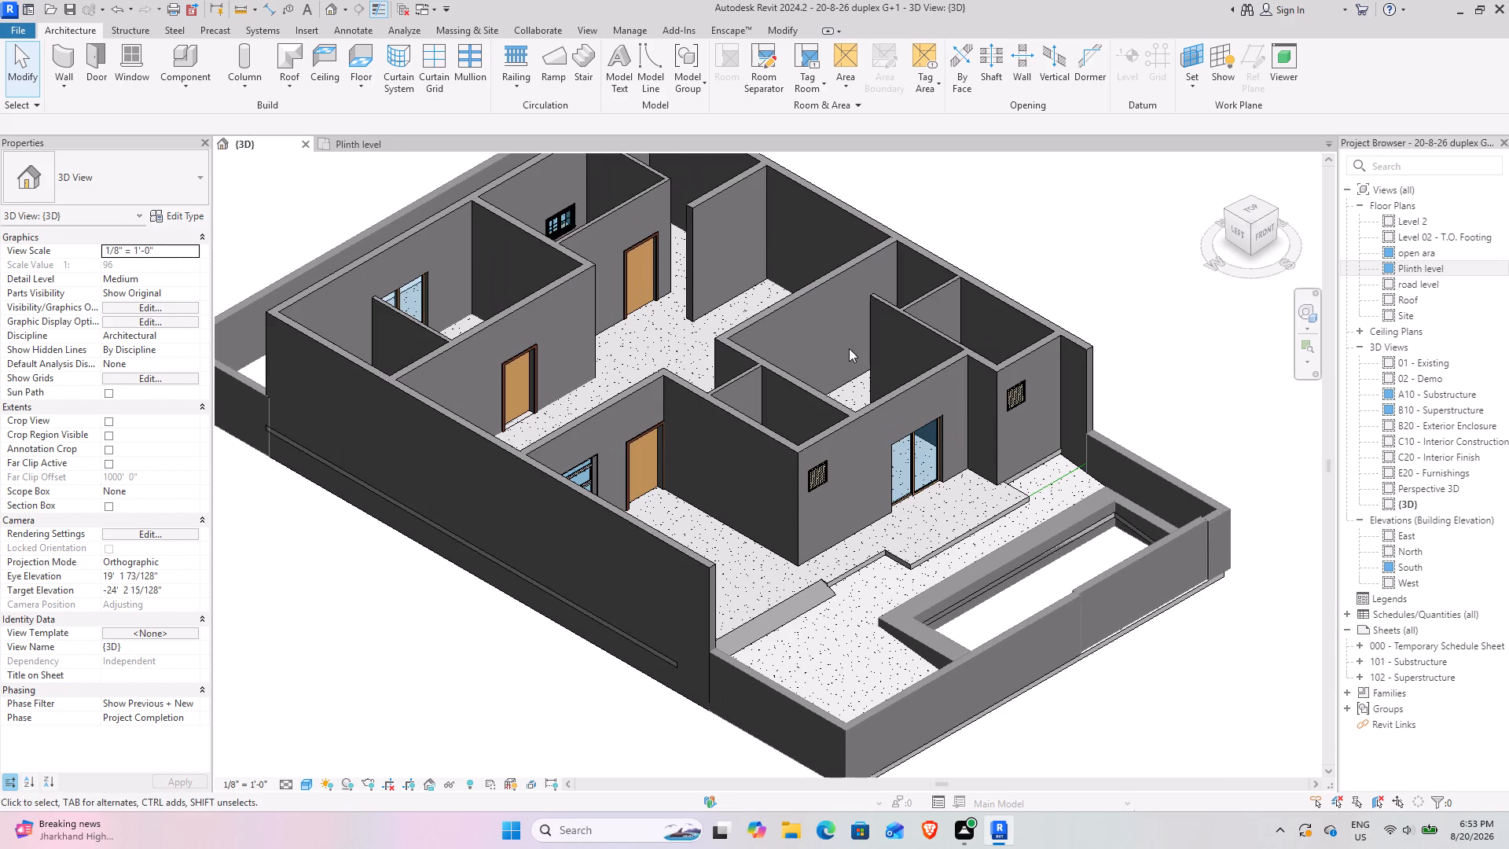
{"action": "left_click_drag", "start_coordinate": [1242, 248], "coordinate": [1127, 167]}
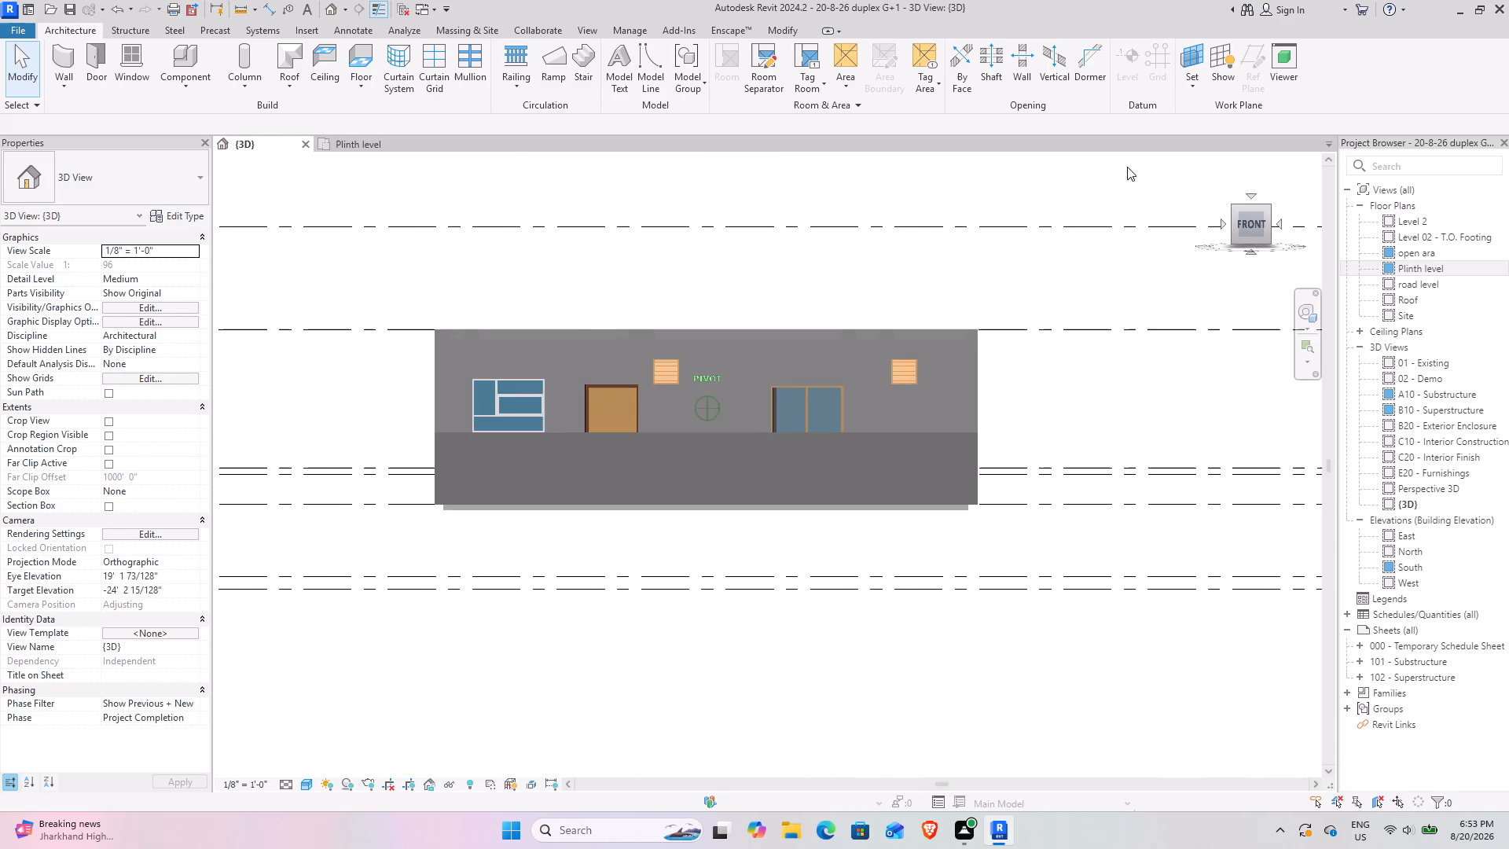
{"action": "left_click_drag", "start_coordinate": [1127, 167], "coordinate": [1054, 333]}
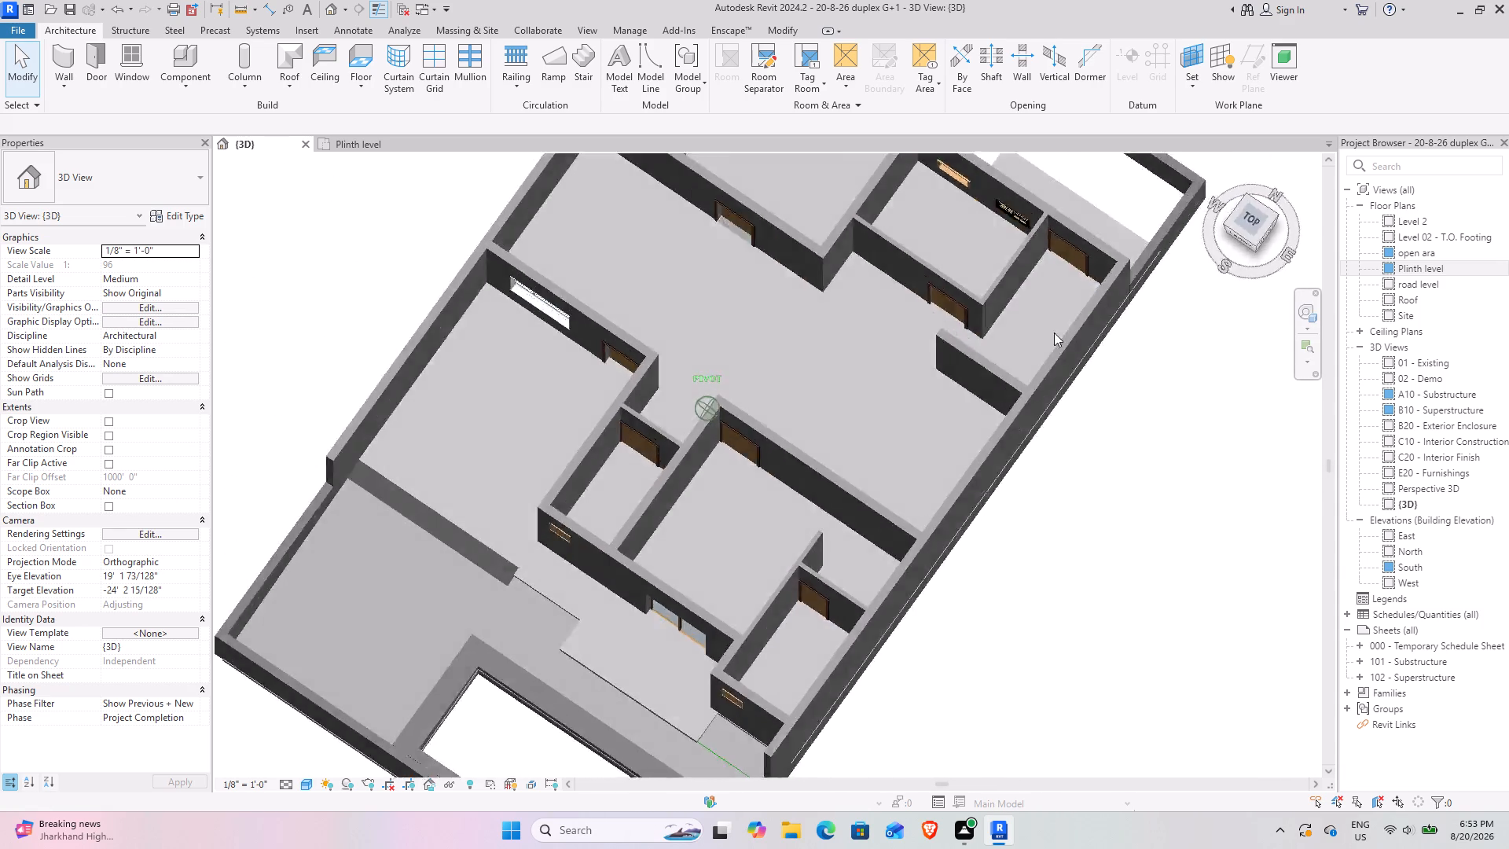
{"action": "left_click_drag", "start_coordinate": [1054, 333], "coordinate": [1269, 296]}
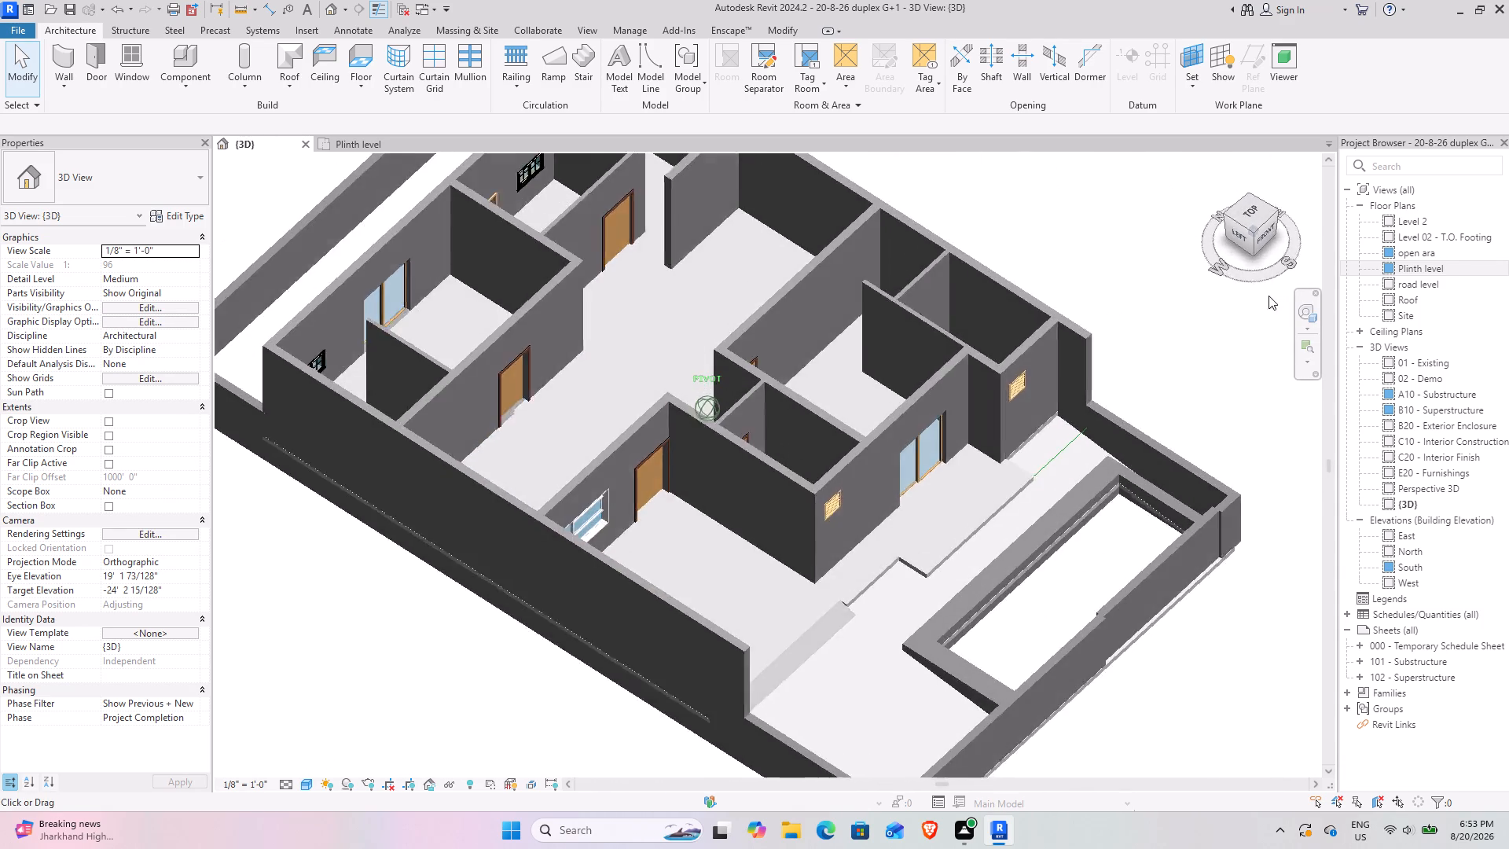
{"action": "left_click_drag", "start_coordinate": [1269, 296], "coordinate": [1089, 222]}
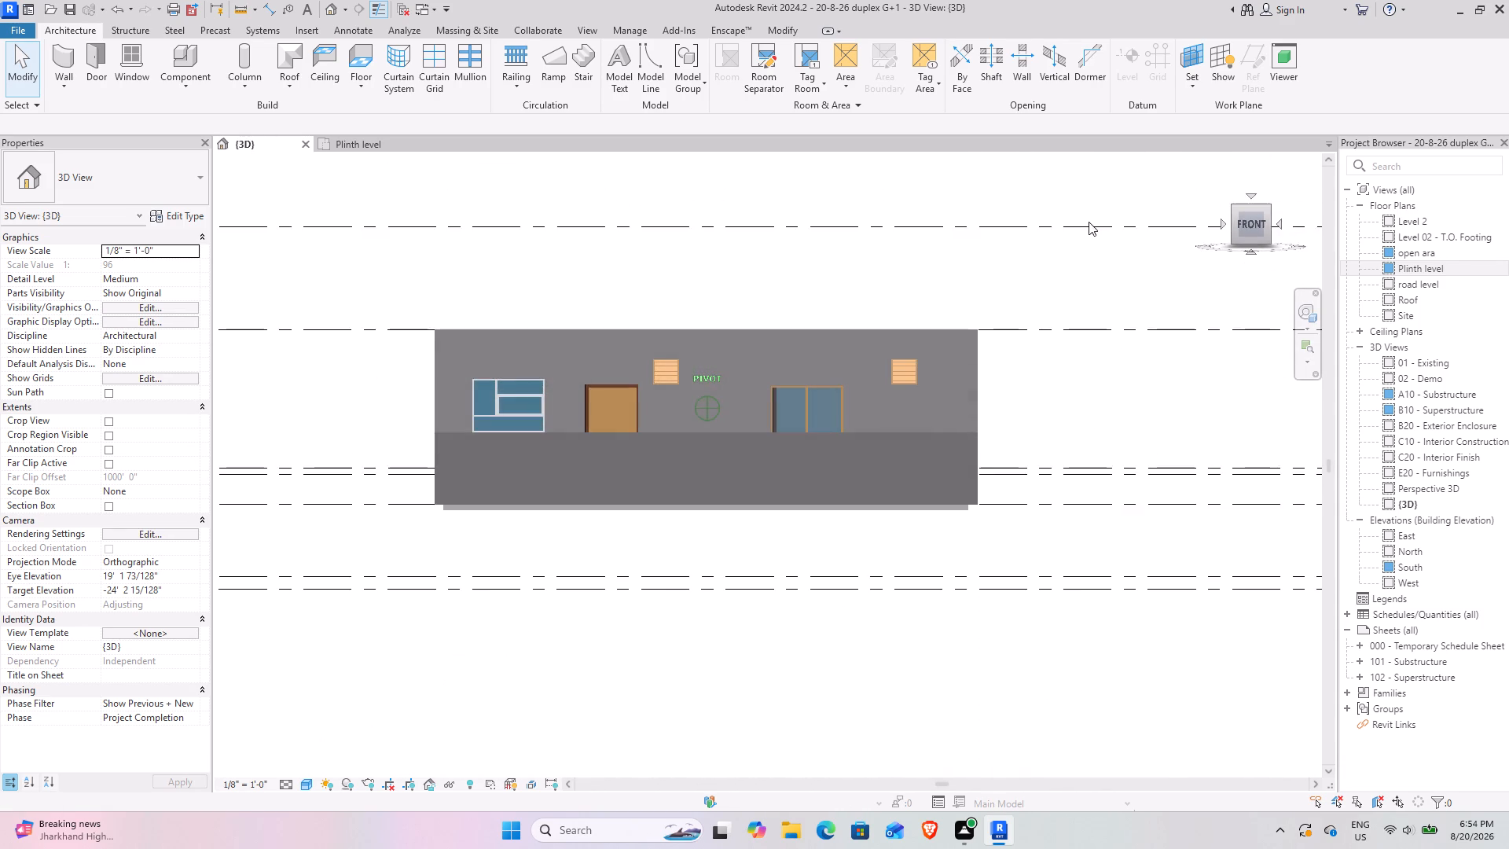
{"action": "left_click_drag", "start_coordinate": [1089, 222], "coordinate": [1240, 263]}
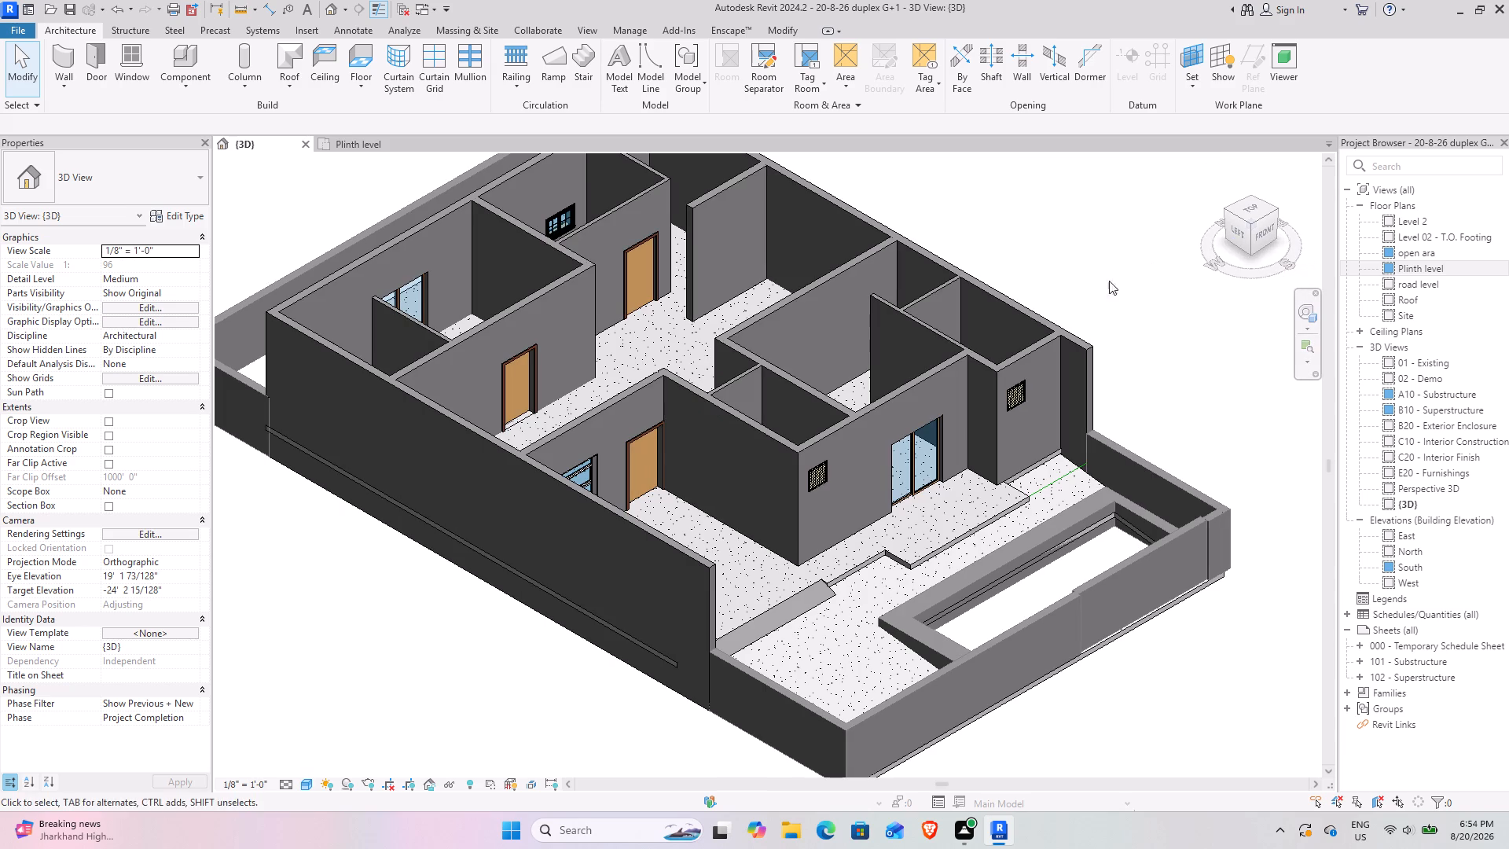
{"action": "scroll", "coordinate": [869, 448], "scroll_direction": "down", "scroll_amount": 4}
{"action": "middle_click_drag", "start_coordinate": [942, 511], "coordinate": [887, 487]}
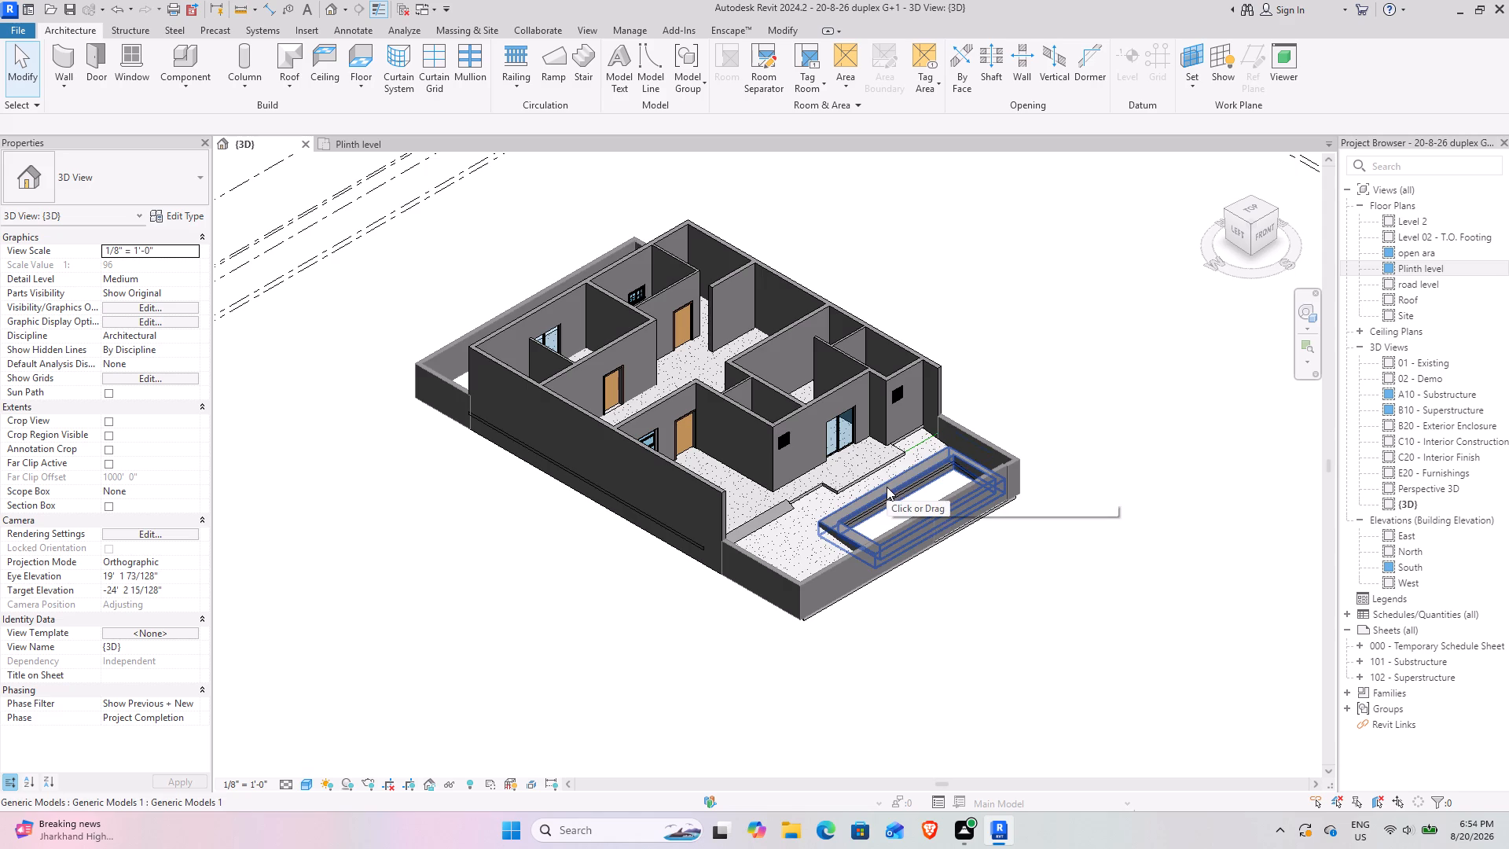
{"action": "scroll", "coordinate": [846, 438], "scroll_direction": "up", "scroll_amount": 4}
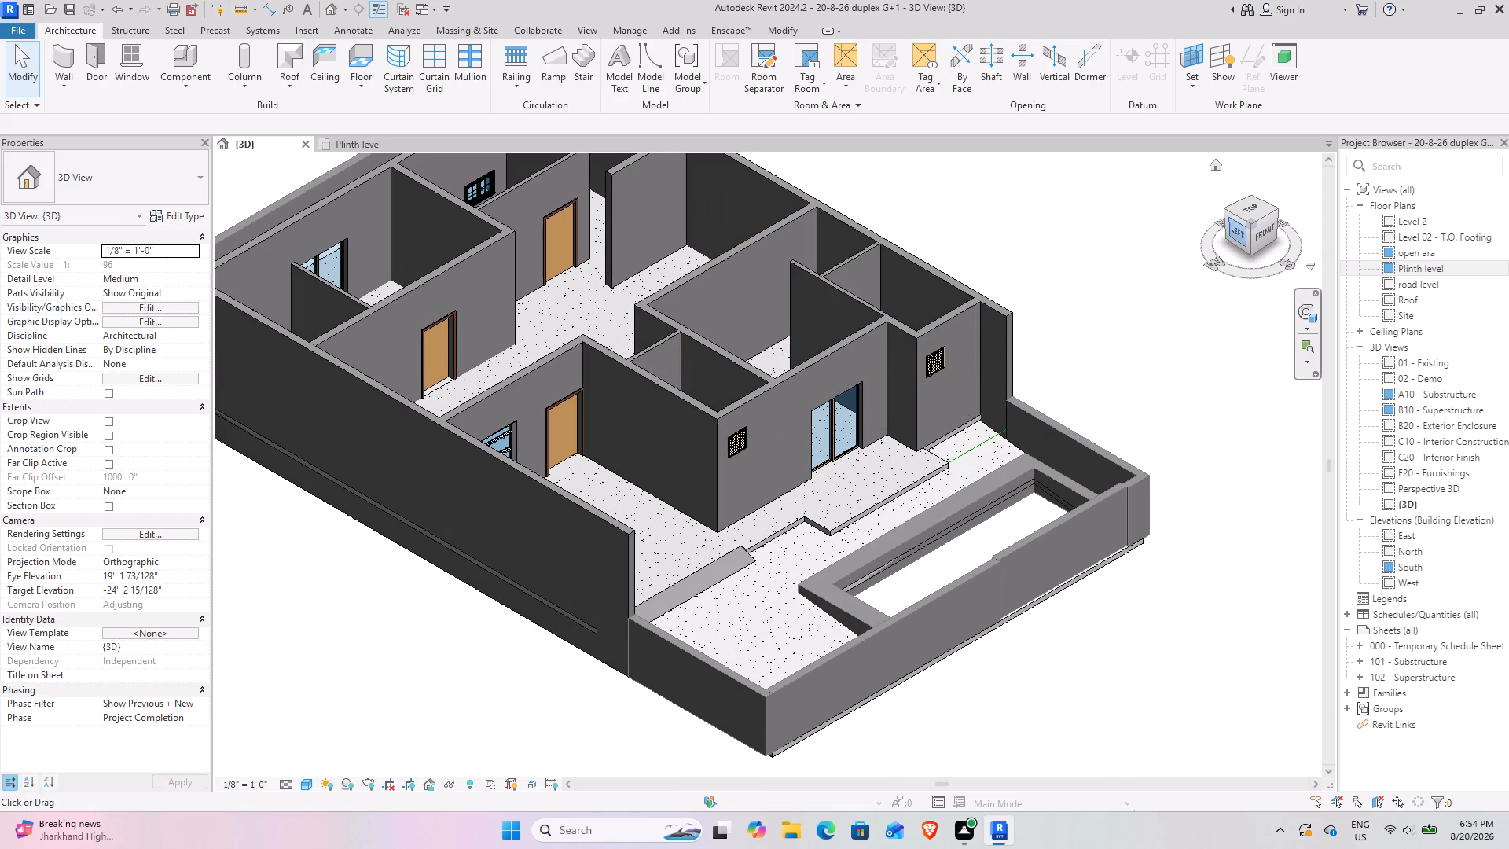
Examine the front wall, front yard, rectangular frame and boundary wall in 3D from straight ahead and the front-left corner.
{"action": "left_click_drag", "start_coordinate": [1251, 251], "coordinate": [1112, 238]}
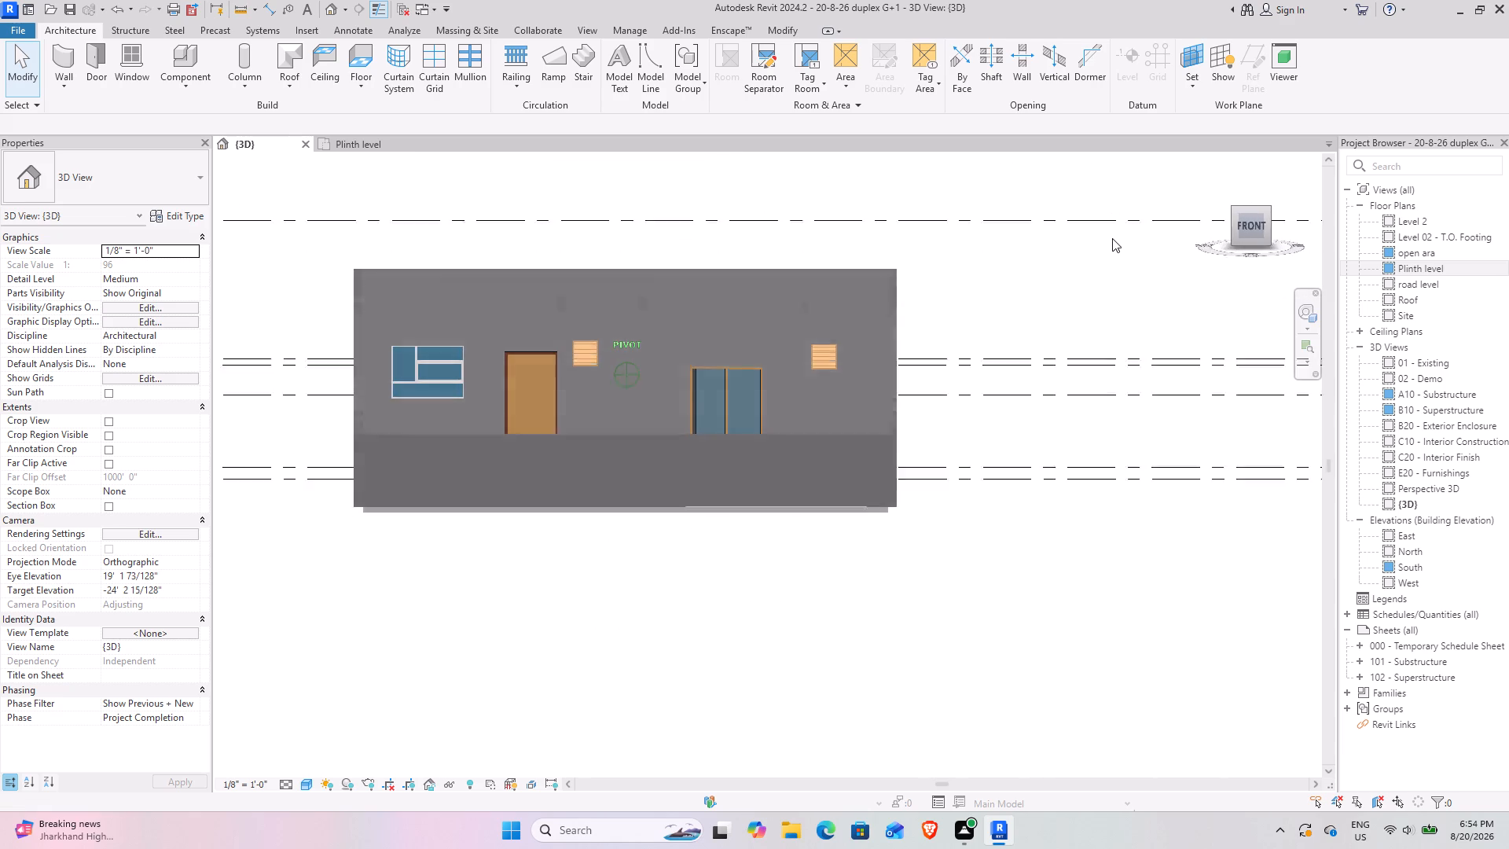
{"action": "left_click_drag", "start_coordinate": [1112, 238], "coordinate": [1251, 308]}
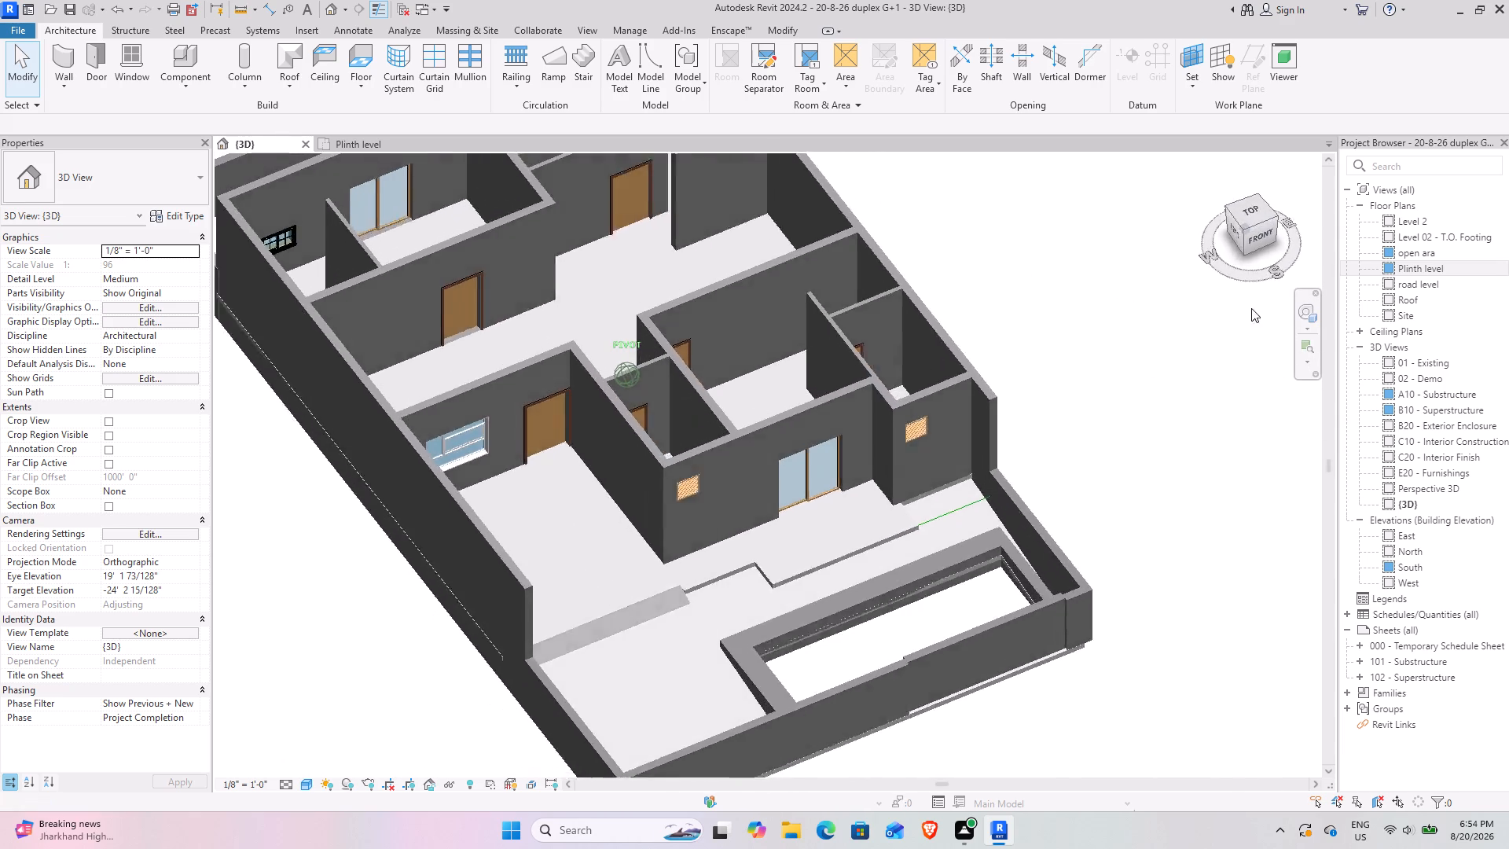
{"action": "left_click_drag", "start_coordinate": [1251, 308], "coordinate": [1274, 313]}
{"action": "scroll", "coordinate": [982, 363], "scroll_direction": "down", "scroll_amount": 1}
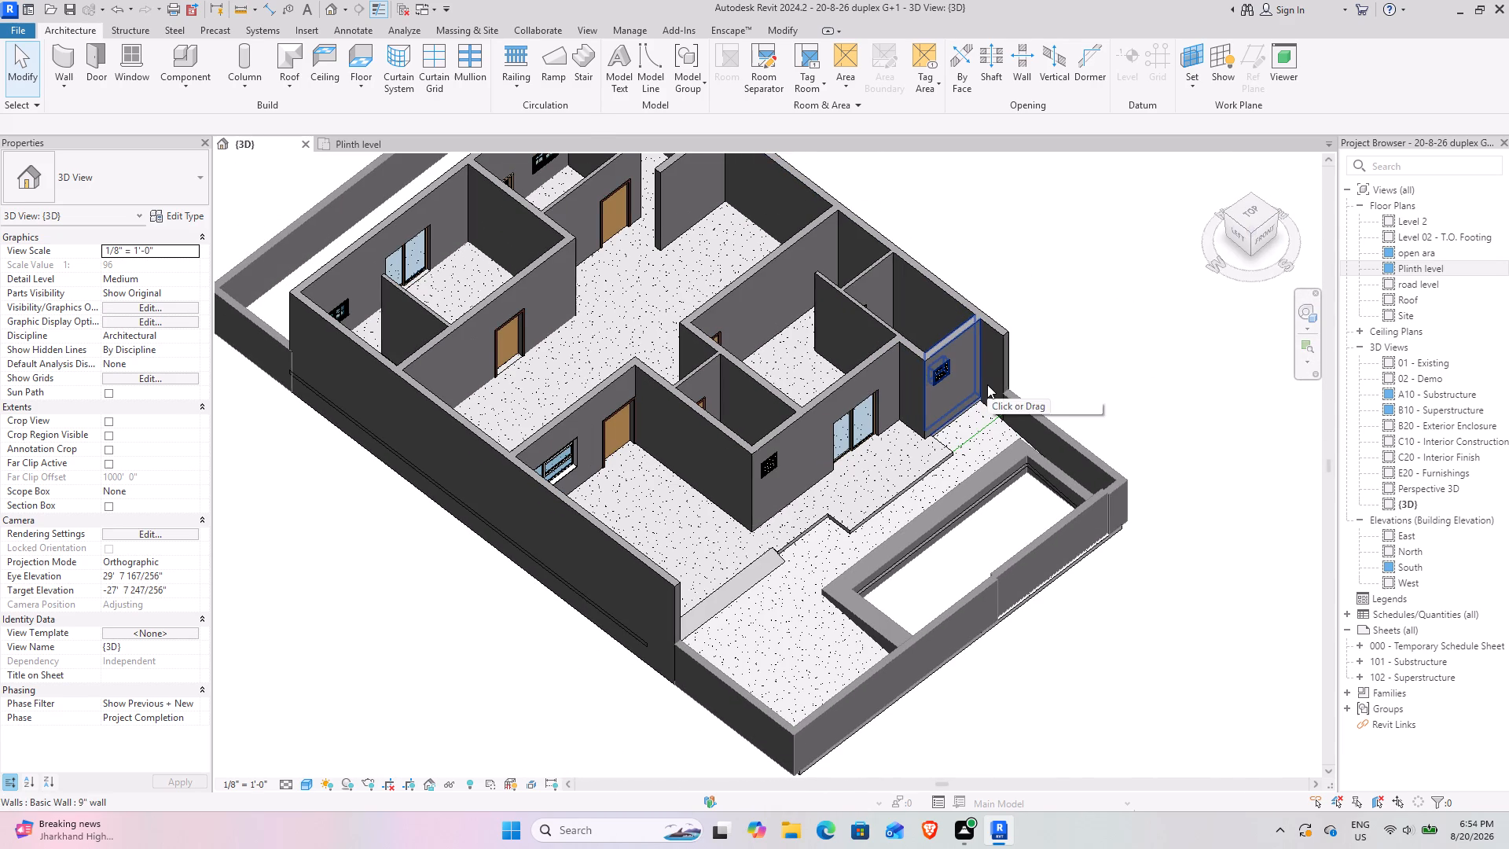
{"action": "middle_click_drag", "start_coordinate": [802, 632], "coordinate": [812, 598]}
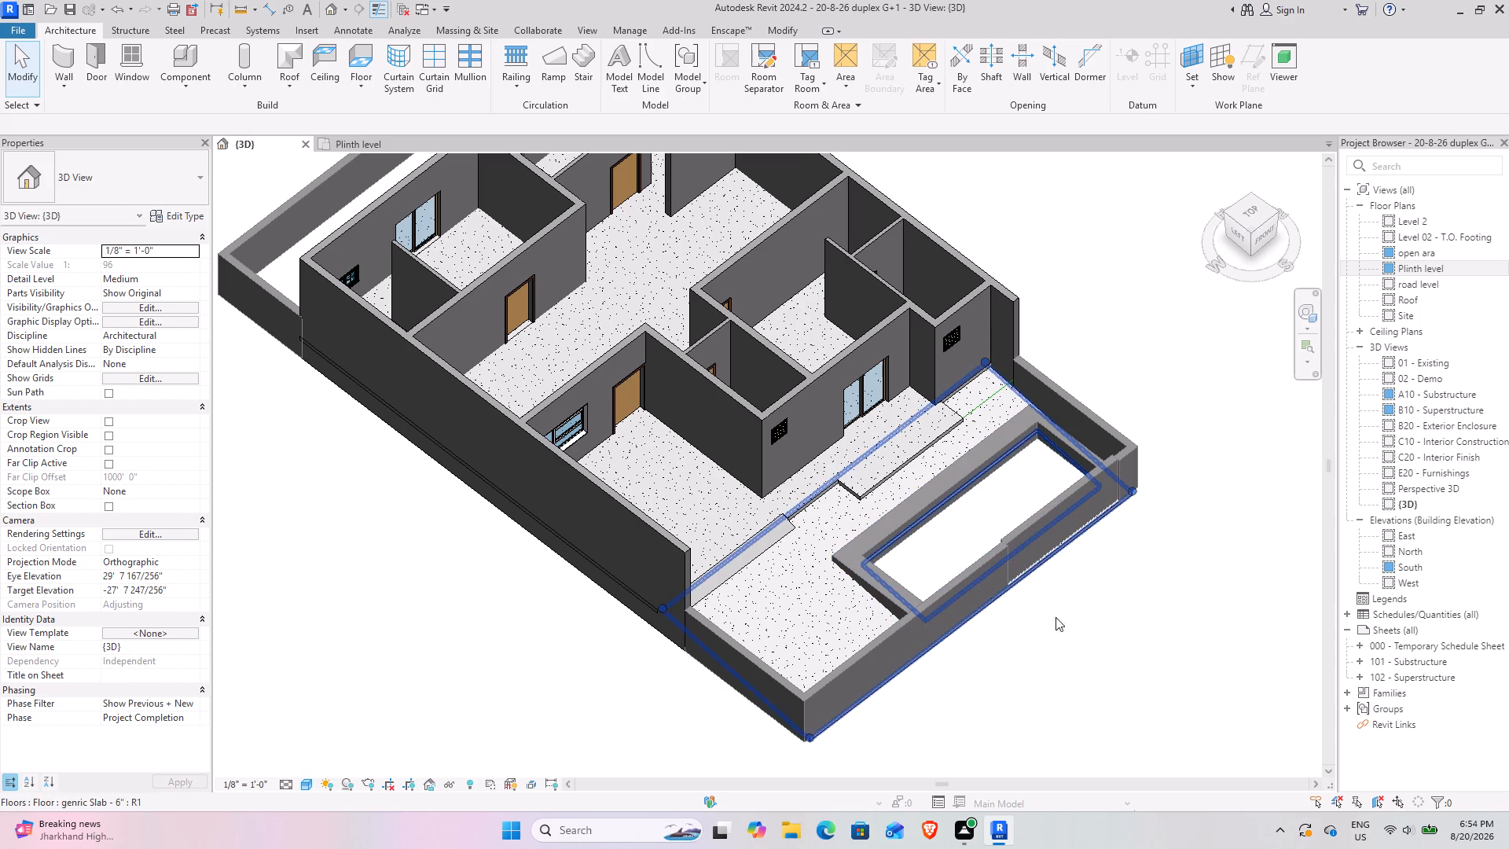
{"action": "scroll", "coordinate": [1033, 540], "scroll_direction": "up", "scroll_amount": 4}
{"action": "scroll", "coordinate": [1090, 600], "scroll_direction": "up", "scroll_amount": 3}
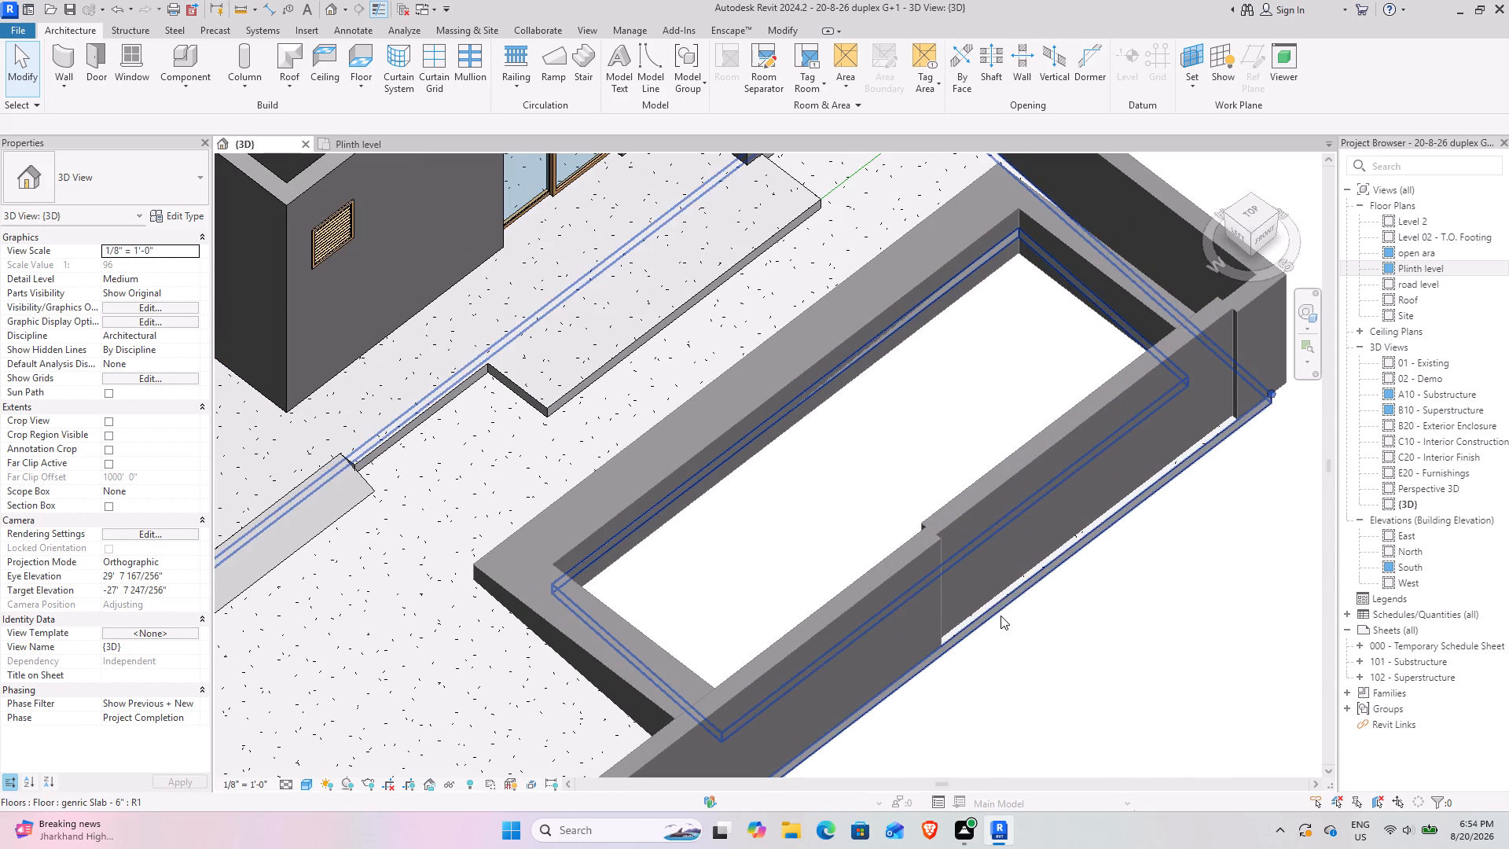
{"action": "scroll", "coordinate": [1054, 594], "scroll_direction": "down", "scroll_amount": 2}
{"action": "middle_click_drag", "start_coordinate": [927, 630], "coordinate": [1023, 471]}
{"action": "scroll", "coordinate": [636, 373], "scroll_direction": "down", "scroll_amount": 2}
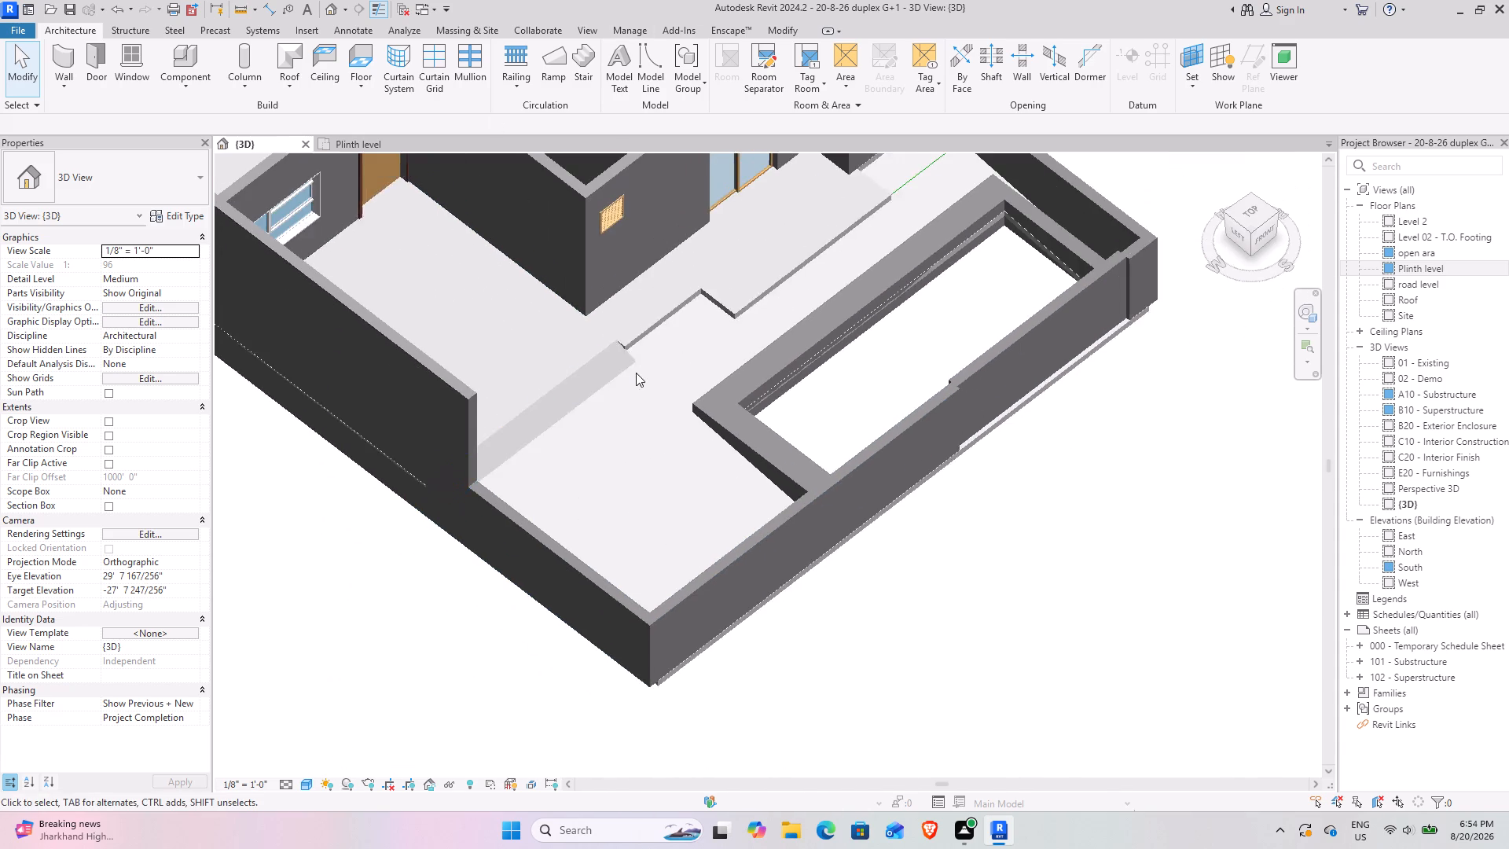
Examine the interior rooms, doors and windows in 3D, from the entrance ramp back to the rear rooms.
{"action": "middle_click_drag", "start_coordinate": [636, 350], "coordinate": [802, 618]}
{"action": "middle_click_drag", "start_coordinate": [567, 493], "coordinate": [711, 546]}
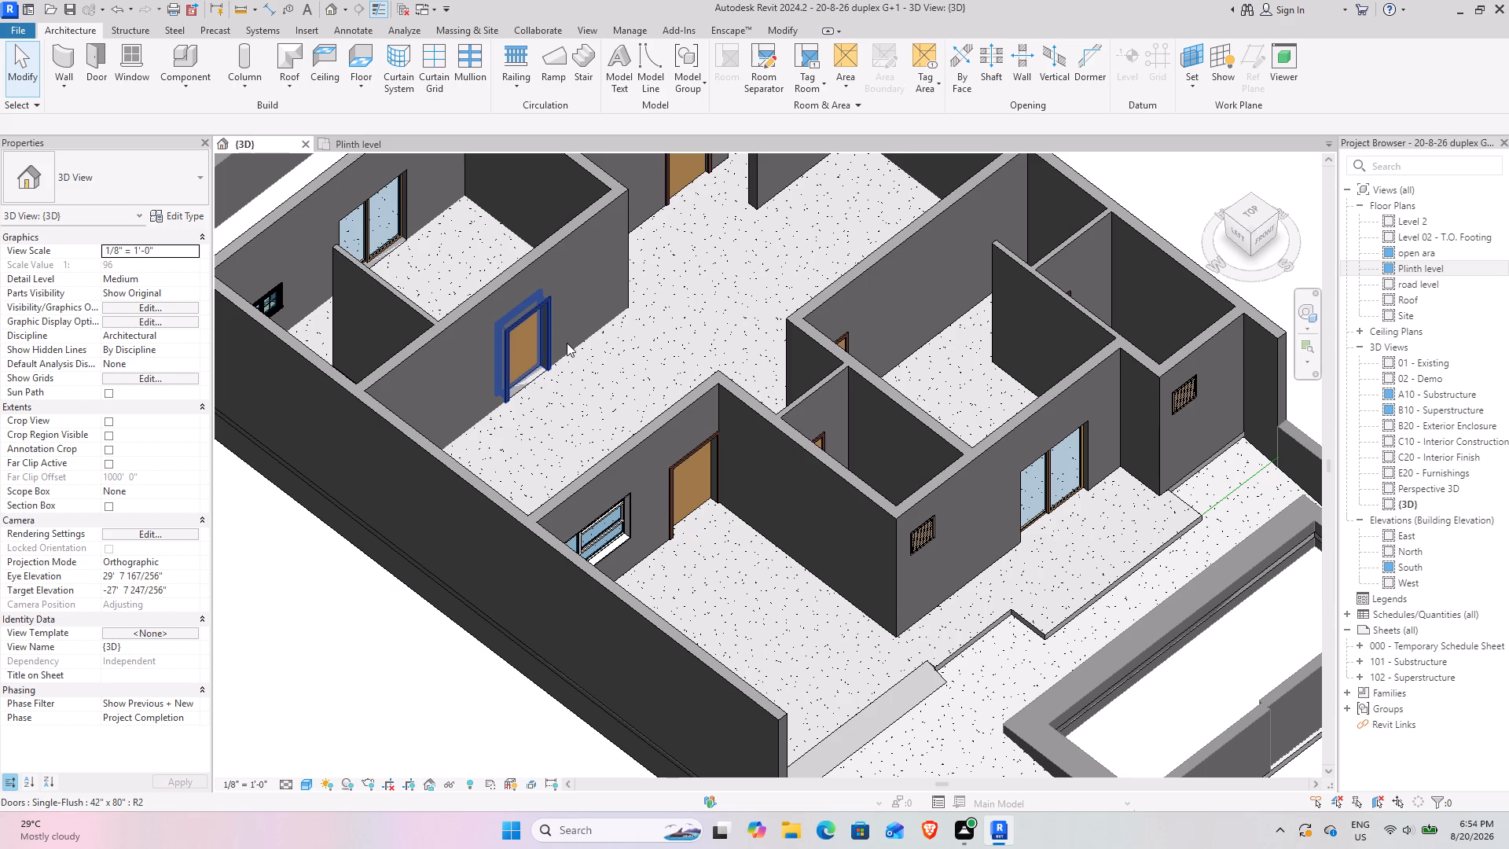
{"action": "middle_click_drag", "start_coordinate": [669, 304], "coordinate": [786, 256]}
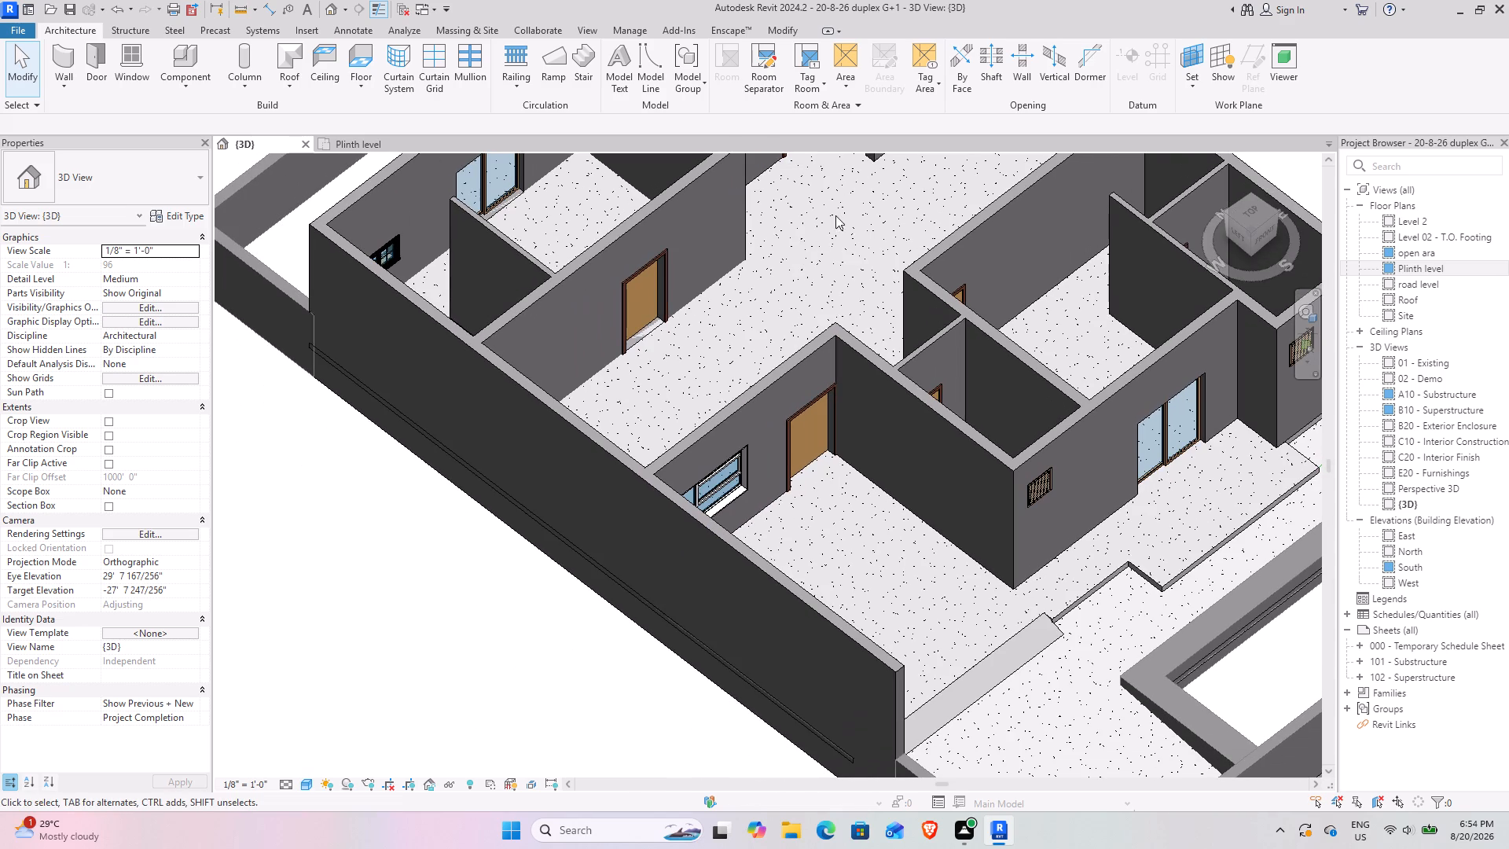
{"action": "middle_click_drag", "start_coordinate": [834, 220], "coordinate": [777, 402]}
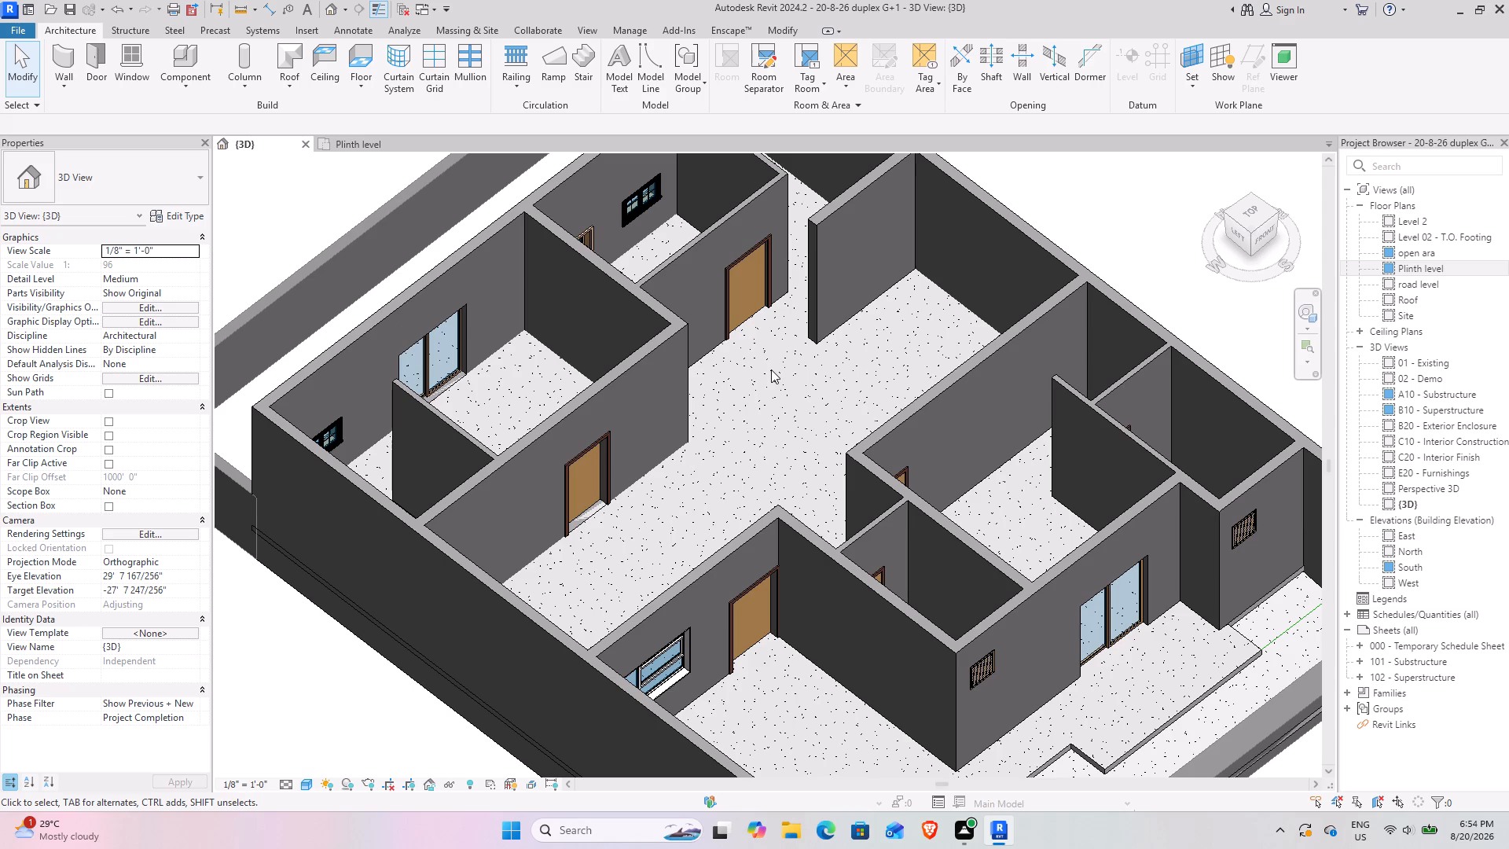
{"action": "middle_click_drag", "start_coordinate": [841, 340], "coordinate": [818, 394]}
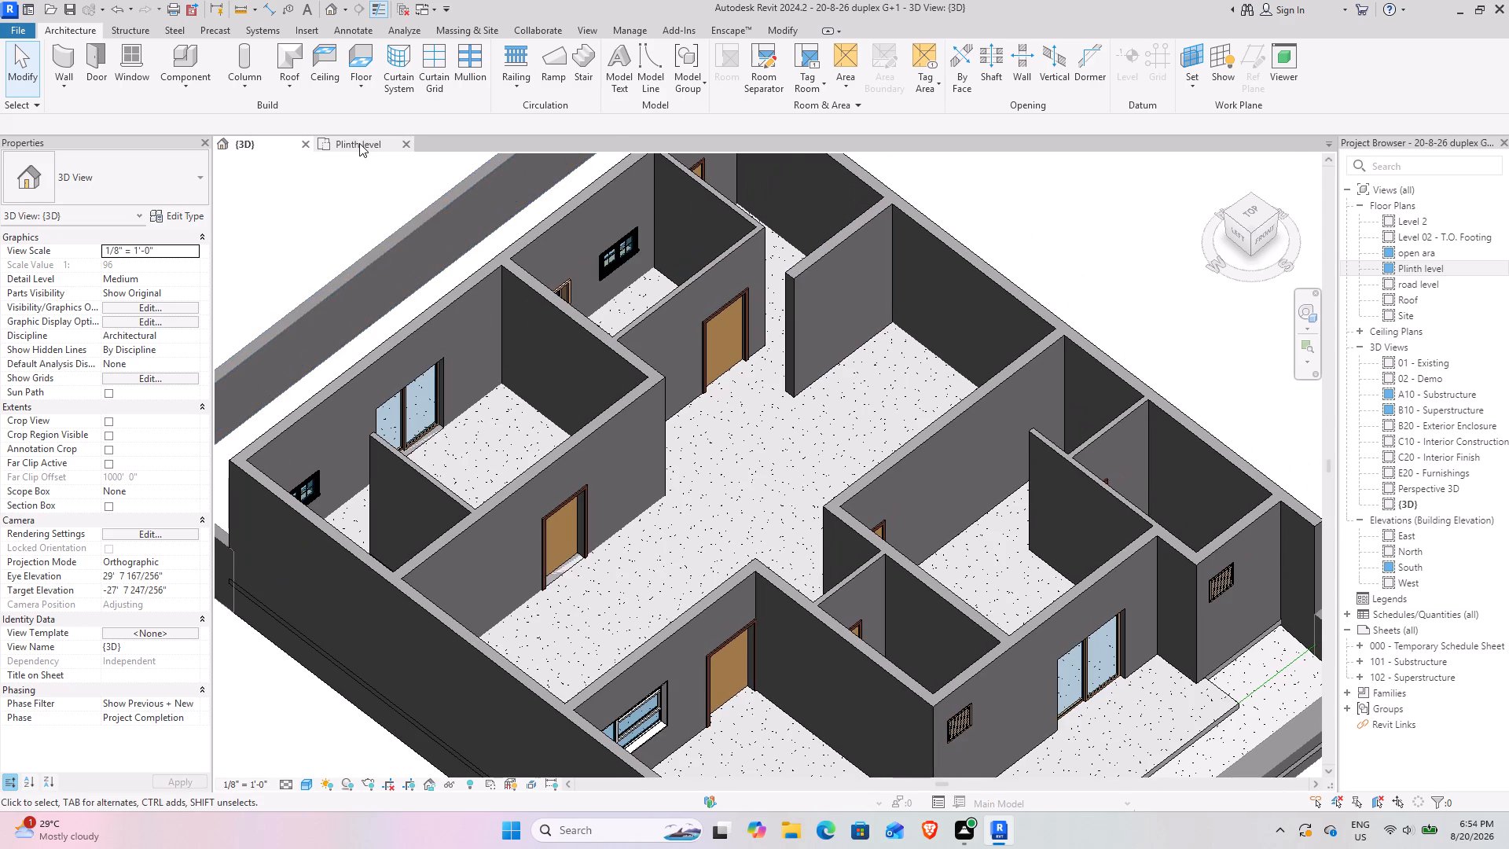
On the Plinth level floor plan, start a new stair at the staircase outline of the imported drawing.
{"action": "left_click", "coordinate": [359, 143]}
{"action": "scroll", "coordinate": [692, 407], "scroll_direction": "down", "scroll_amount": 3}
{"action": "middle_click_drag", "start_coordinate": [907, 368], "coordinate": [709, 582]}
{"action": "scroll", "coordinate": [717, 438], "scroll_direction": "down", "scroll_amount": 1}
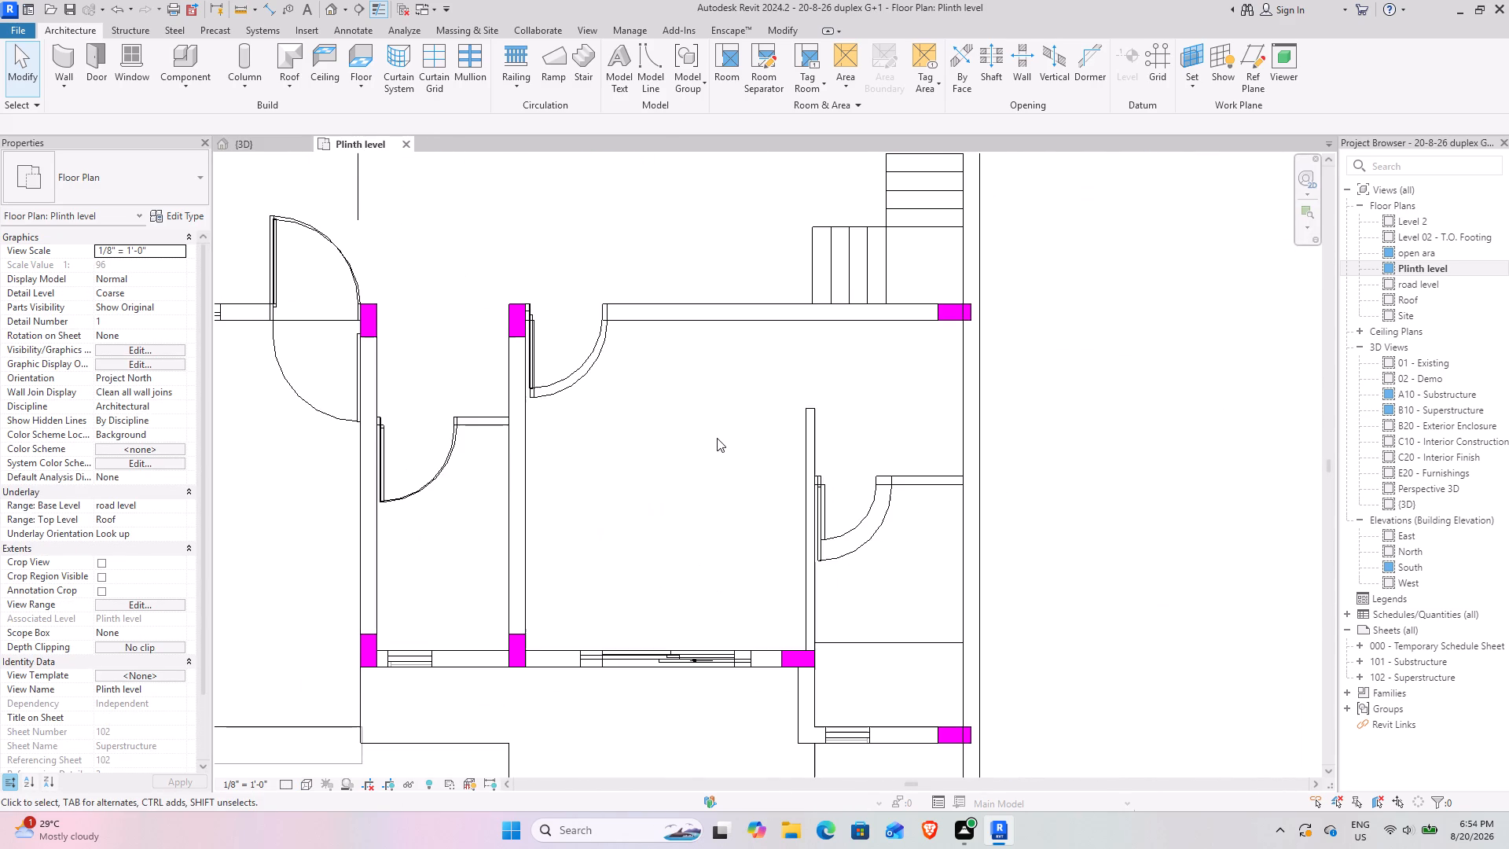
{"action": "middle_click_drag", "start_coordinate": [810, 362], "coordinate": [796, 645]}
{"action": "middle_click_drag", "start_coordinate": [791, 410], "coordinate": [771, 560]}
{"action": "scroll", "coordinate": [821, 498], "scroll_direction": "up", "scroll_amount": 2}
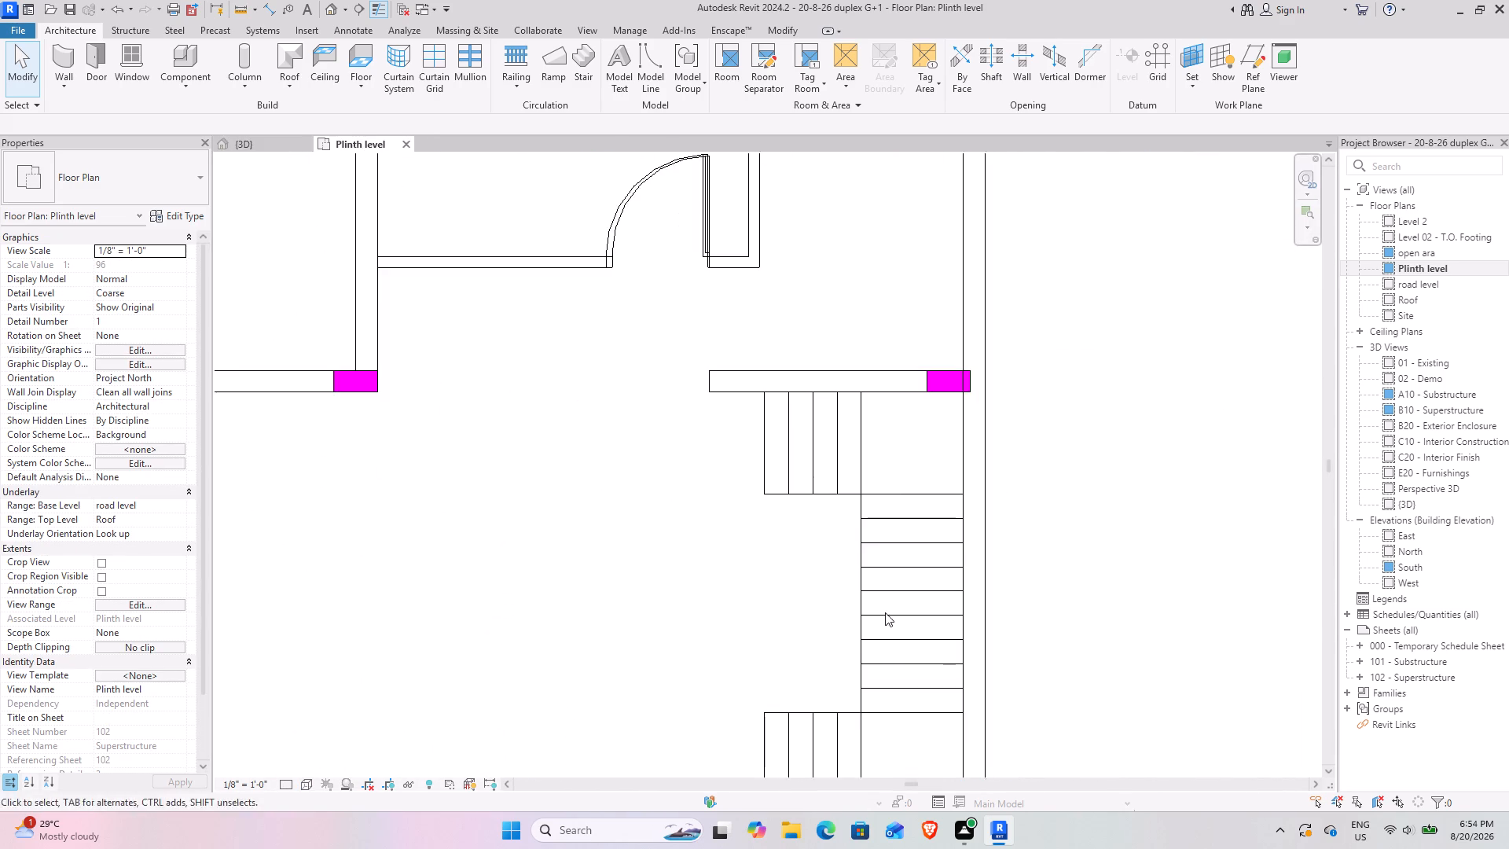
{"action": "scroll", "coordinate": [856, 599], "scroll_direction": "up", "scroll_amount": 1}
{"action": "middle_click_drag", "start_coordinate": [852, 597], "coordinate": [730, 531]}
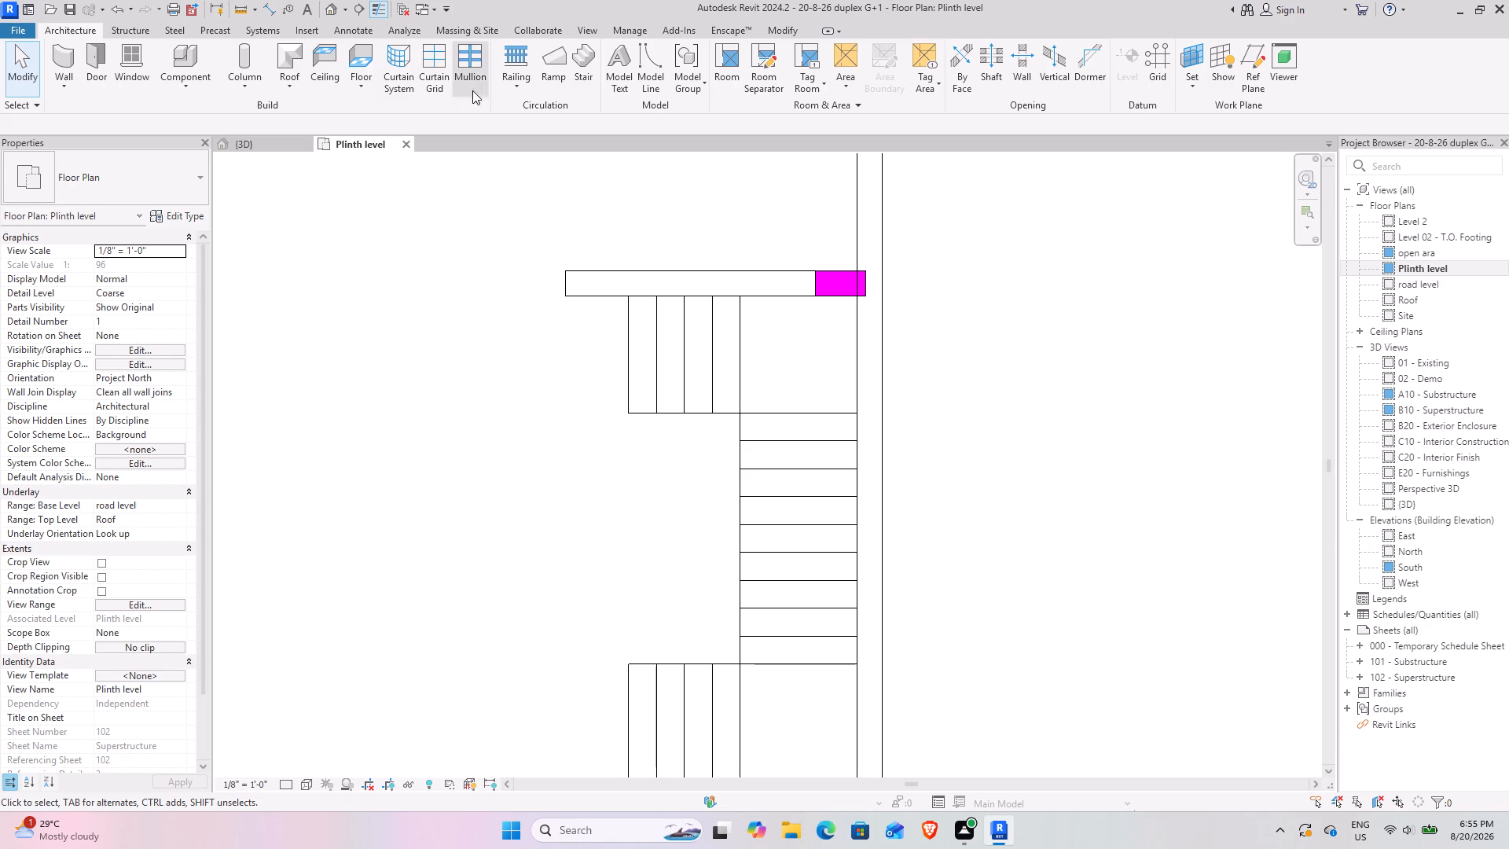
{"action": "left_click", "coordinate": [589, 79]}
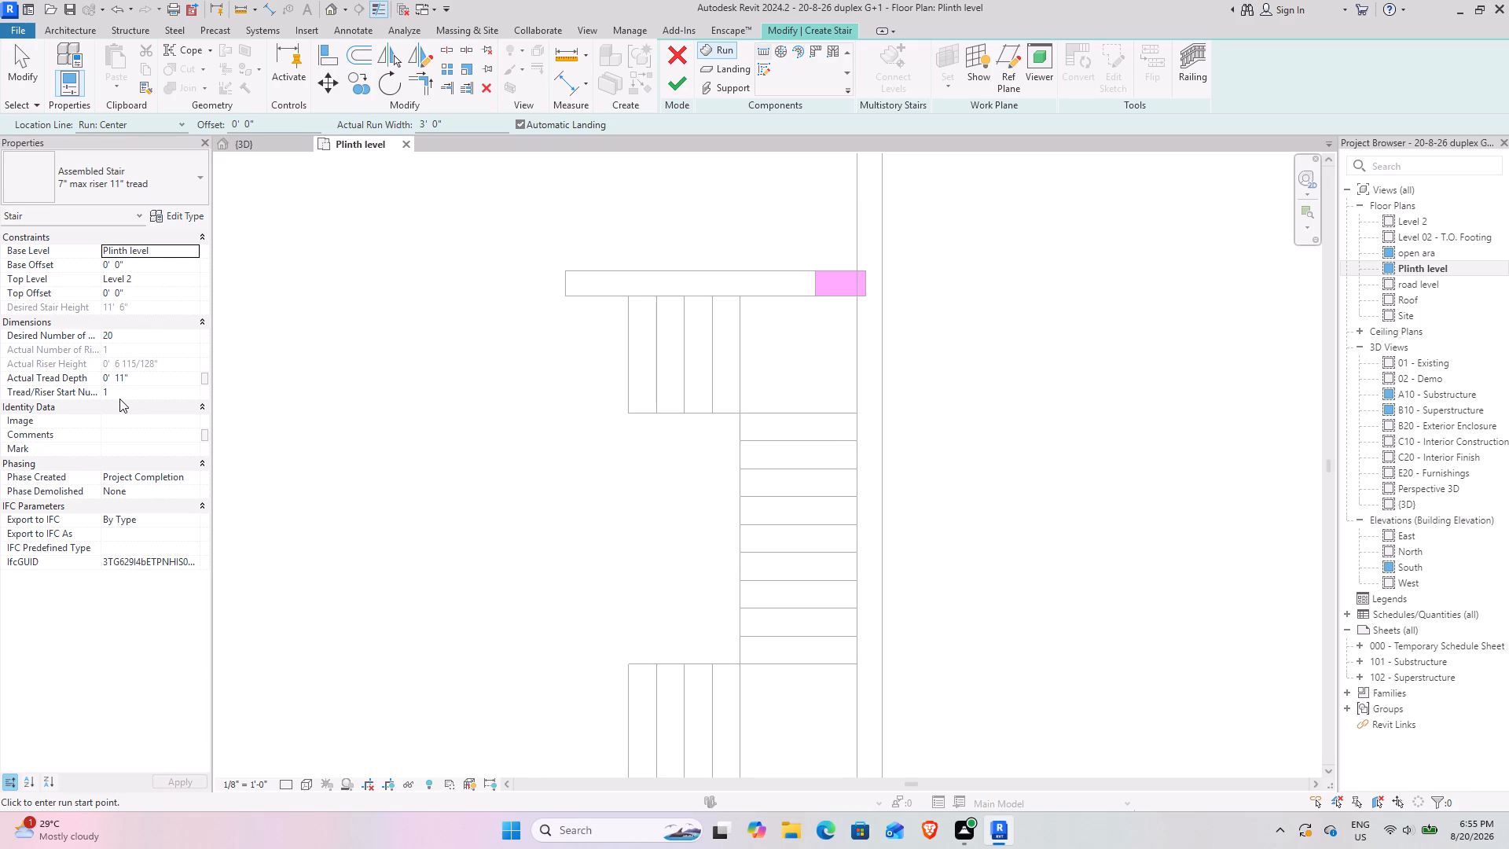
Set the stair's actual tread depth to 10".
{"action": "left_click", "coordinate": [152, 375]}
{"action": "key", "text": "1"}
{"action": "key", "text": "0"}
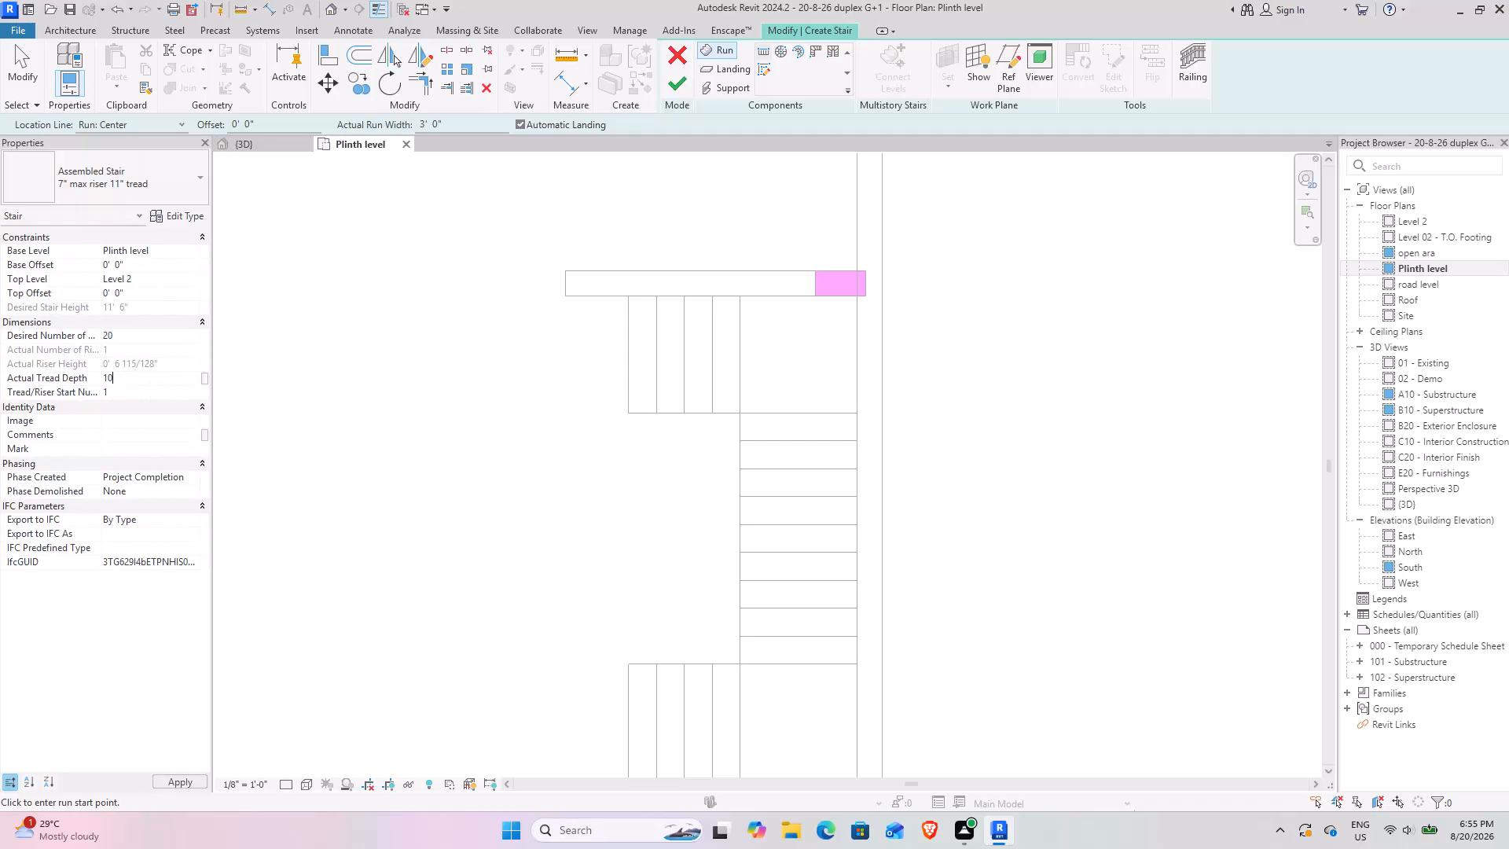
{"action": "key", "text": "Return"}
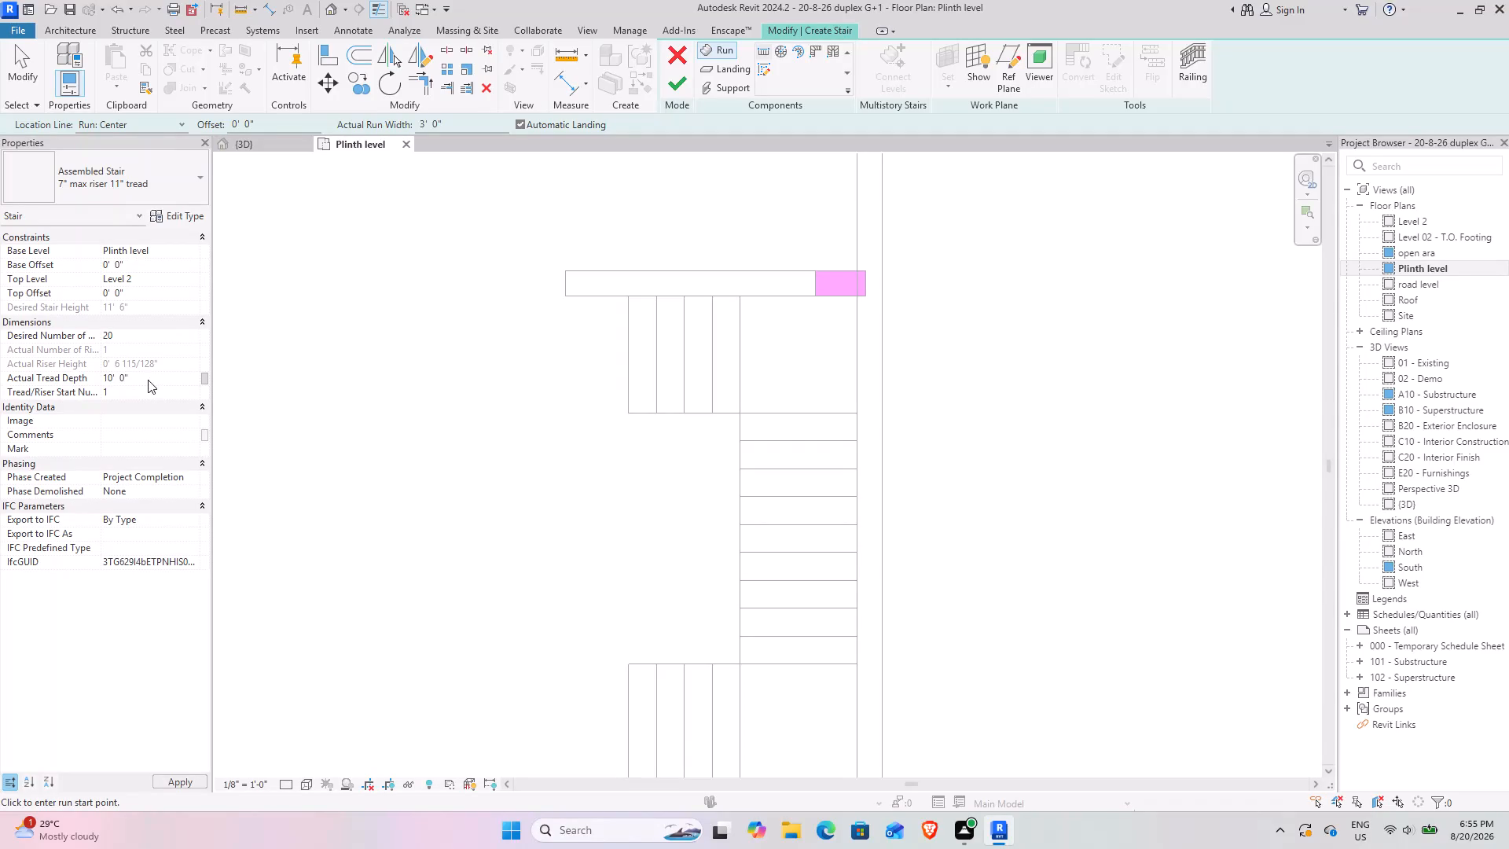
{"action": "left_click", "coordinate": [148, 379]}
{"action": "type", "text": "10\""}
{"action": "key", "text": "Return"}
Duplicate the 7" max riser 11" tread assembled stair type and set the copy's minimum run width to 3' 6".
{"action": "left_click", "coordinate": [178, 219]}
{"action": "left_click", "coordinate": [1056, 244]}
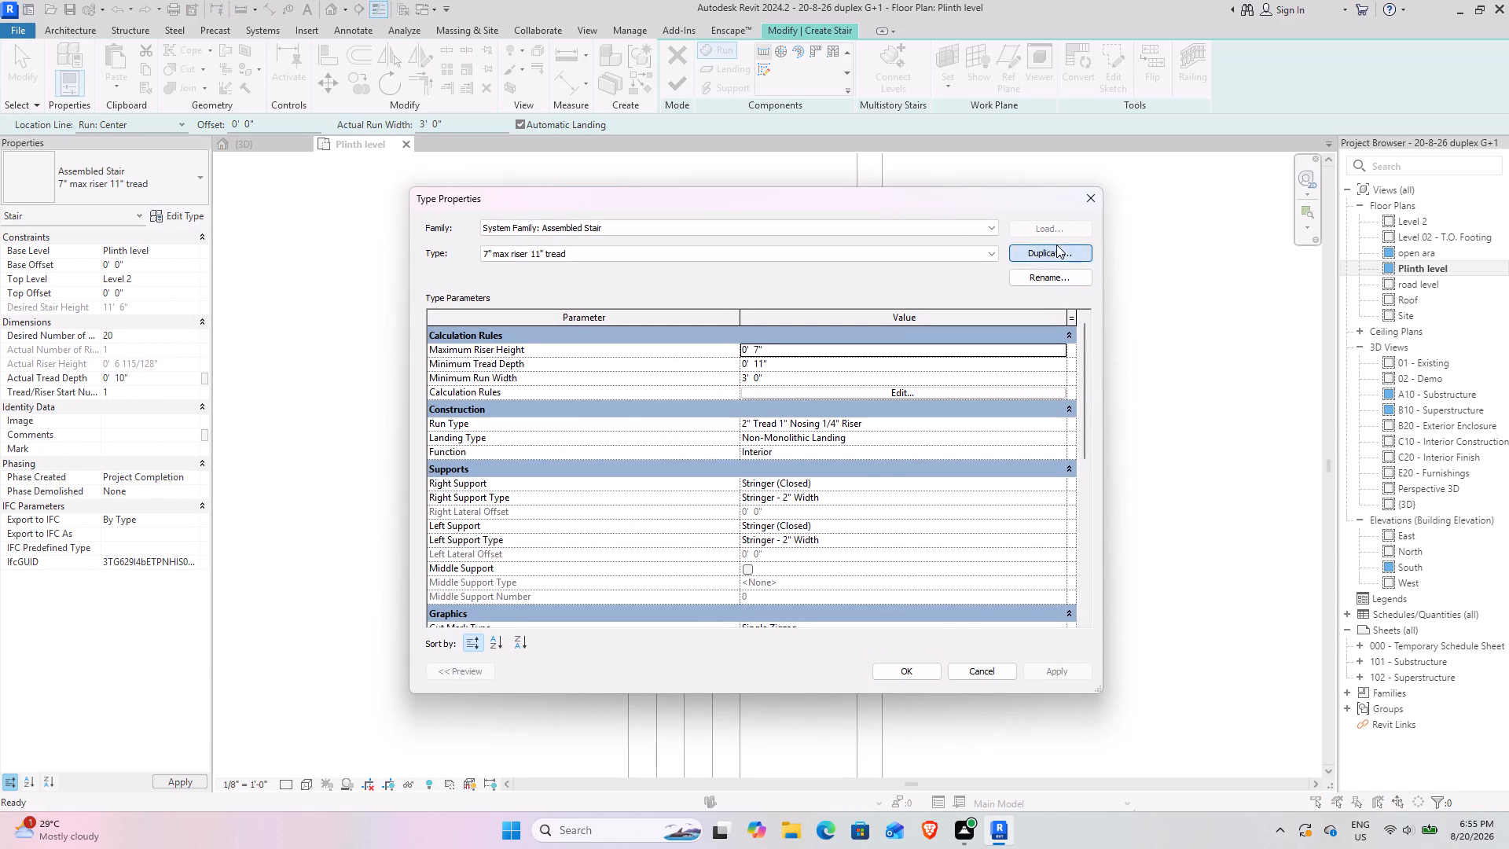
{"action": "left_click", "coordinate": [769, 479]}
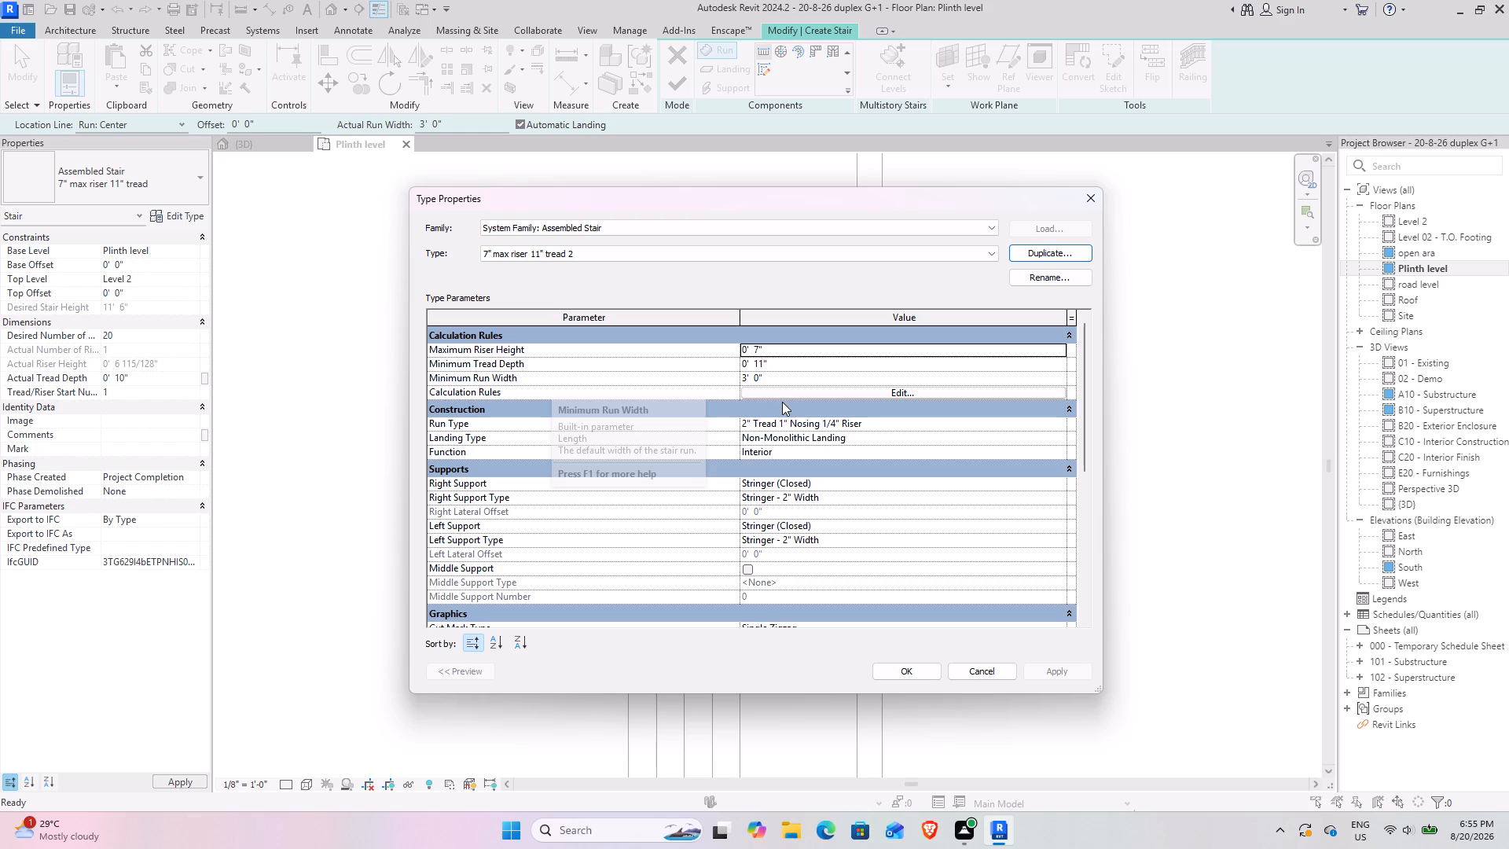
{"action": "left_click", "coordinate": [784, 375]}
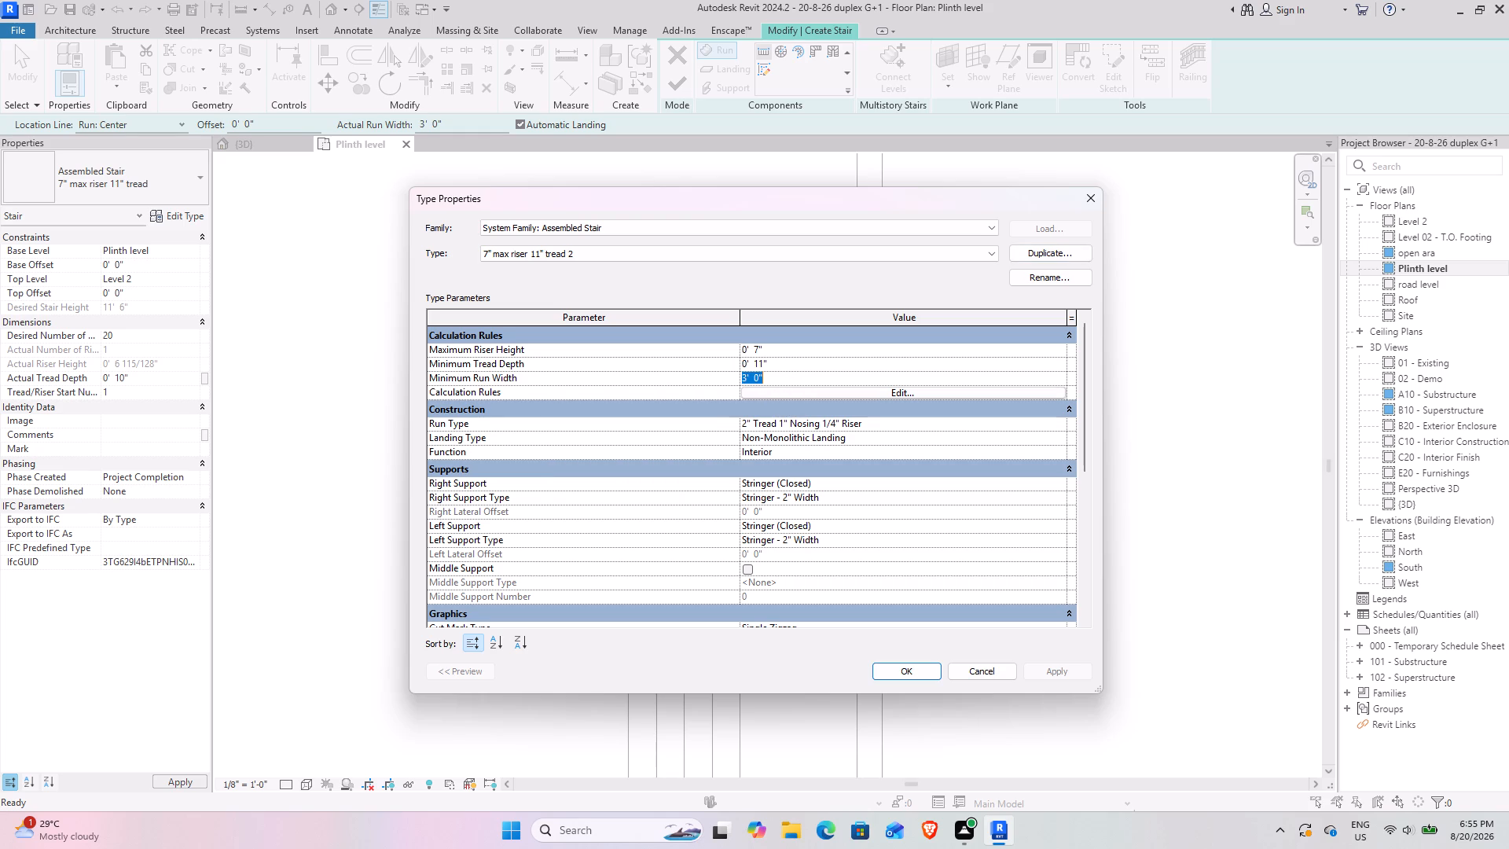
{"action": "type", "text": "3'6\""}
{"action": "key", "text": "Return"}
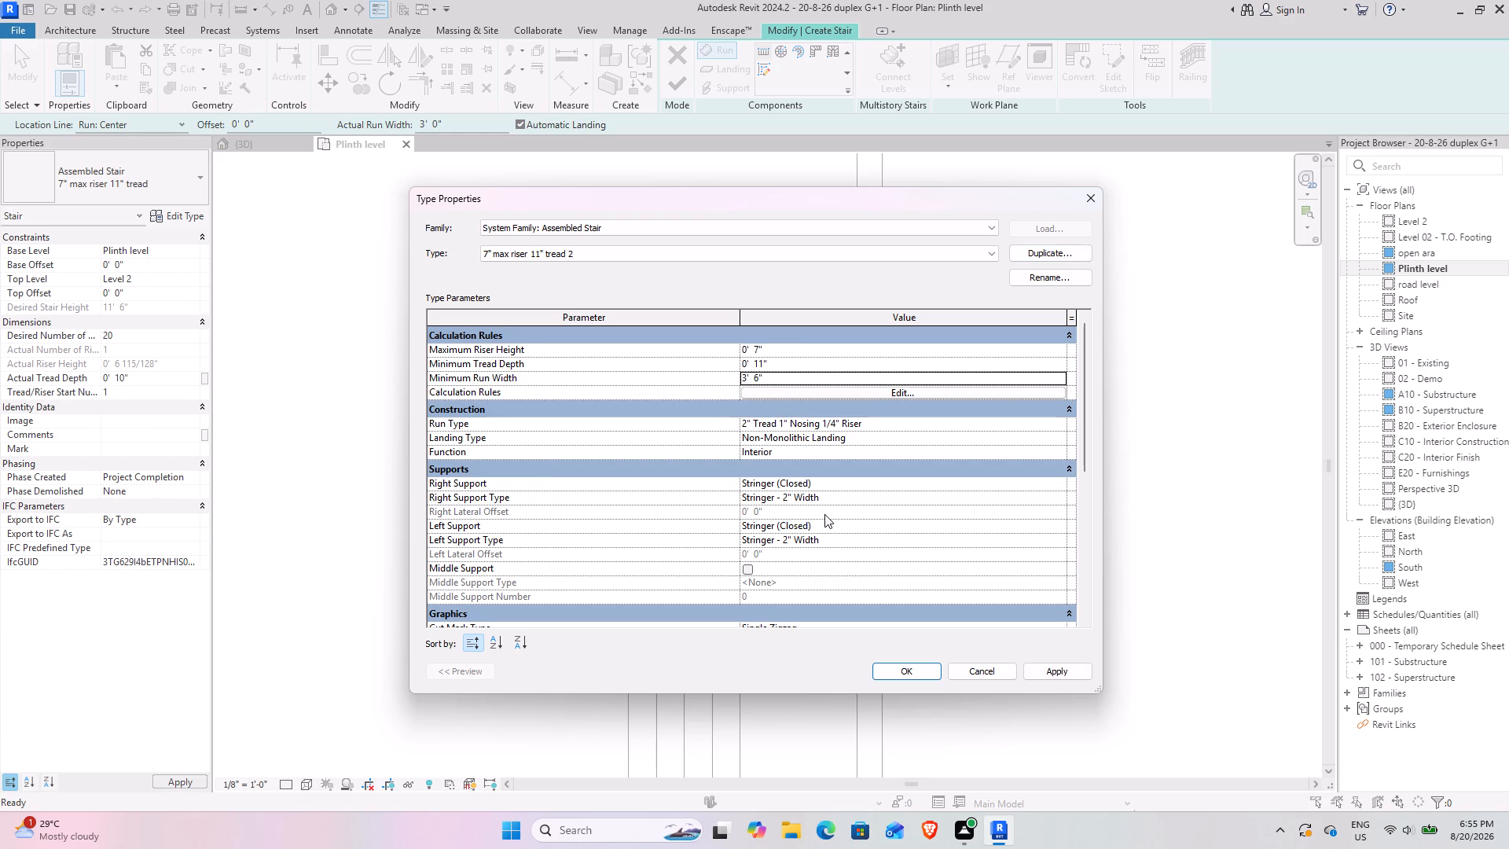
{"action": "scroll", "coordinate": [824, 515], "scroll_direction": "down", "scroll_amount": 2}
{"action": "left_click", "coordinate": [1063, 664]}
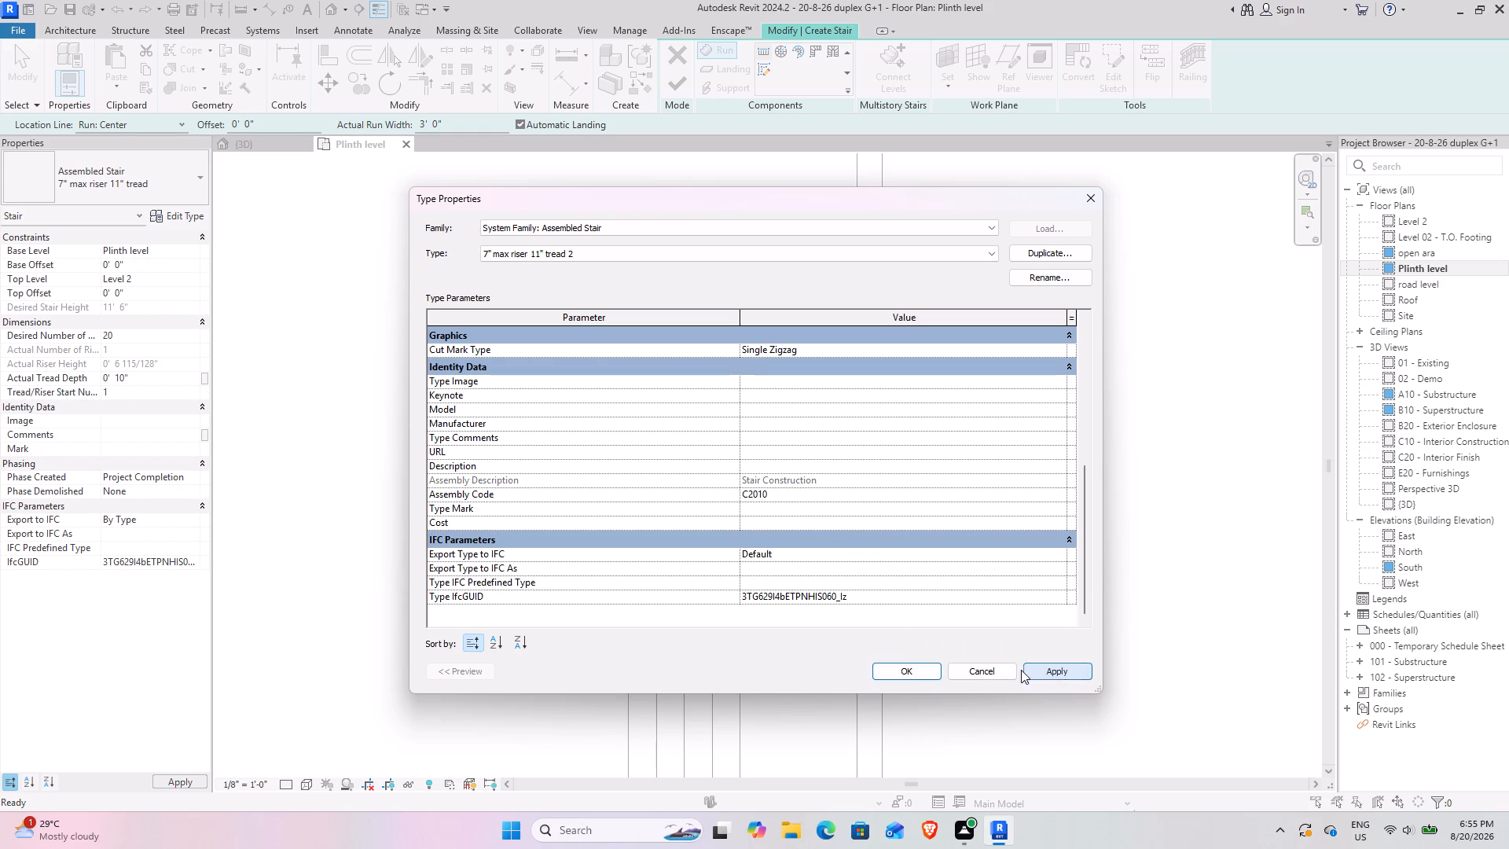
{"action": "left_click", "coordinate": [914, 674]}
Set the stair run's location line to Run: Left.
{"action": "scroll", "coordinate": [704, 358], "scroll_direction": "up", "scroll_amount": 1}
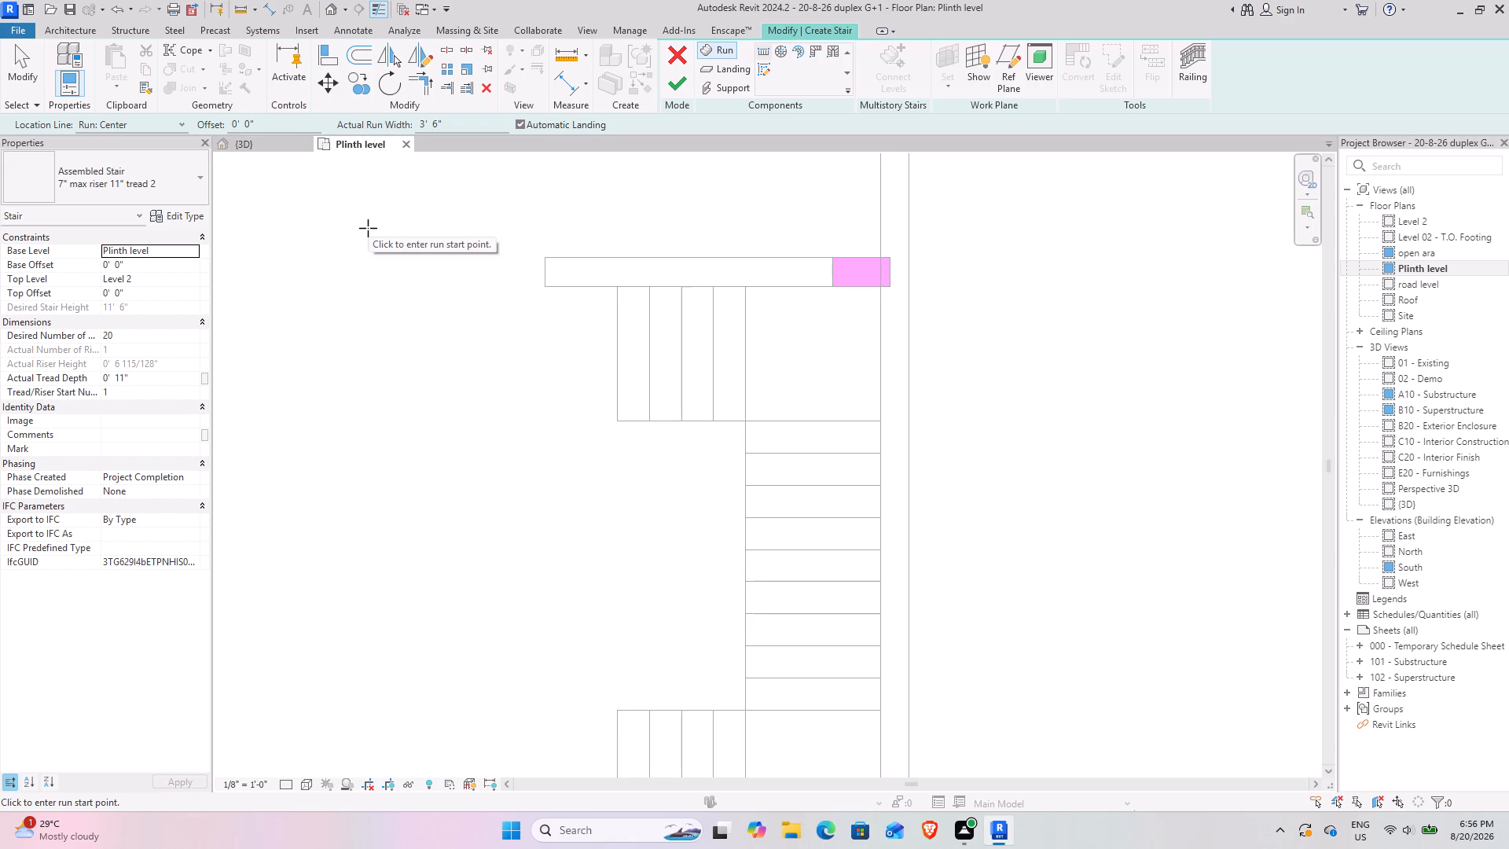
{"action": "left_click", "coordinate": [176, 125]}
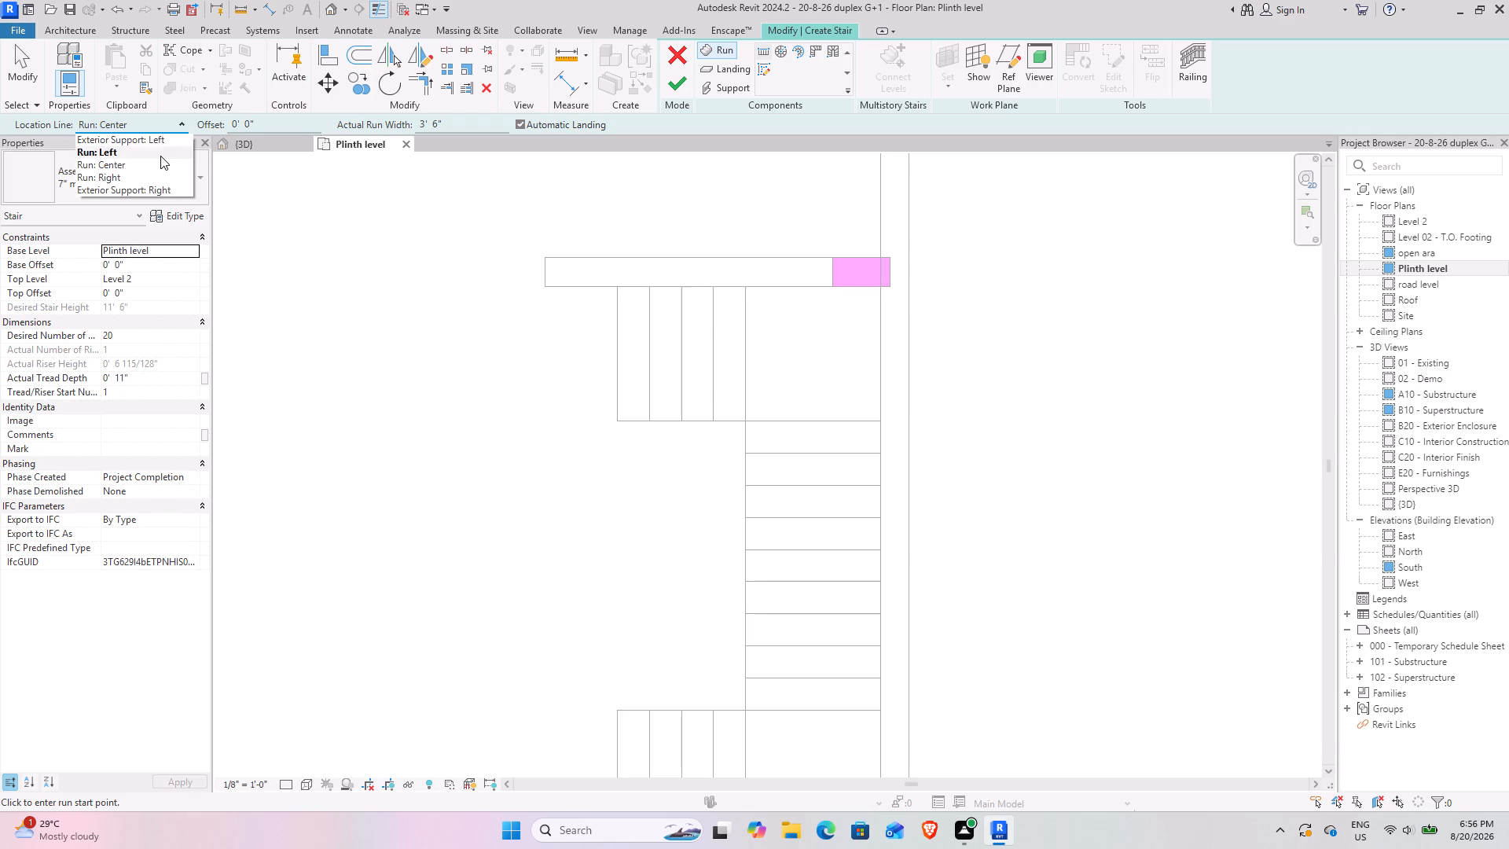
{"action": "left_click", "coordinate": [160, 156]}
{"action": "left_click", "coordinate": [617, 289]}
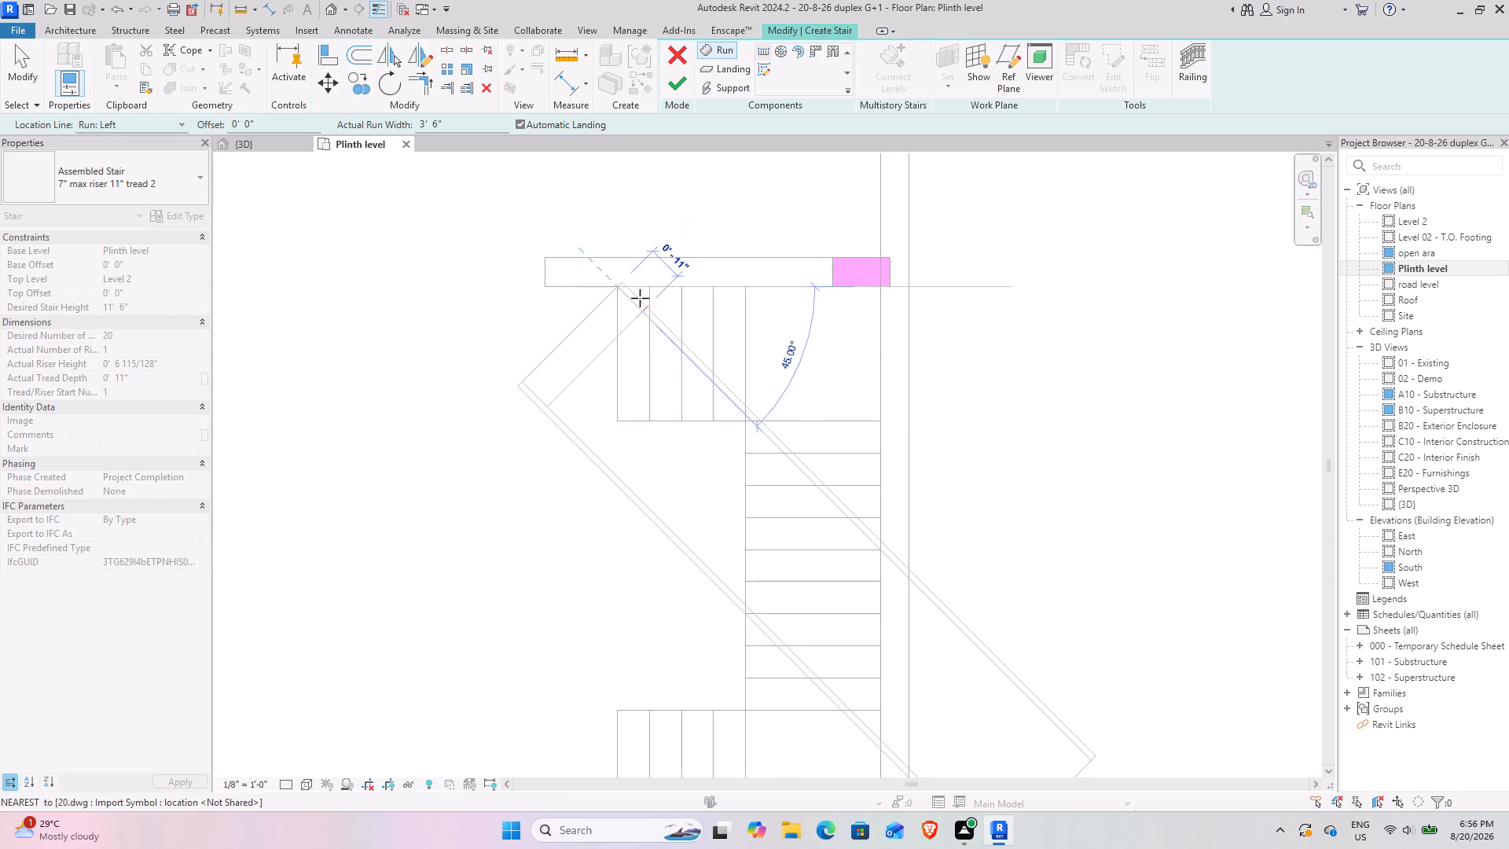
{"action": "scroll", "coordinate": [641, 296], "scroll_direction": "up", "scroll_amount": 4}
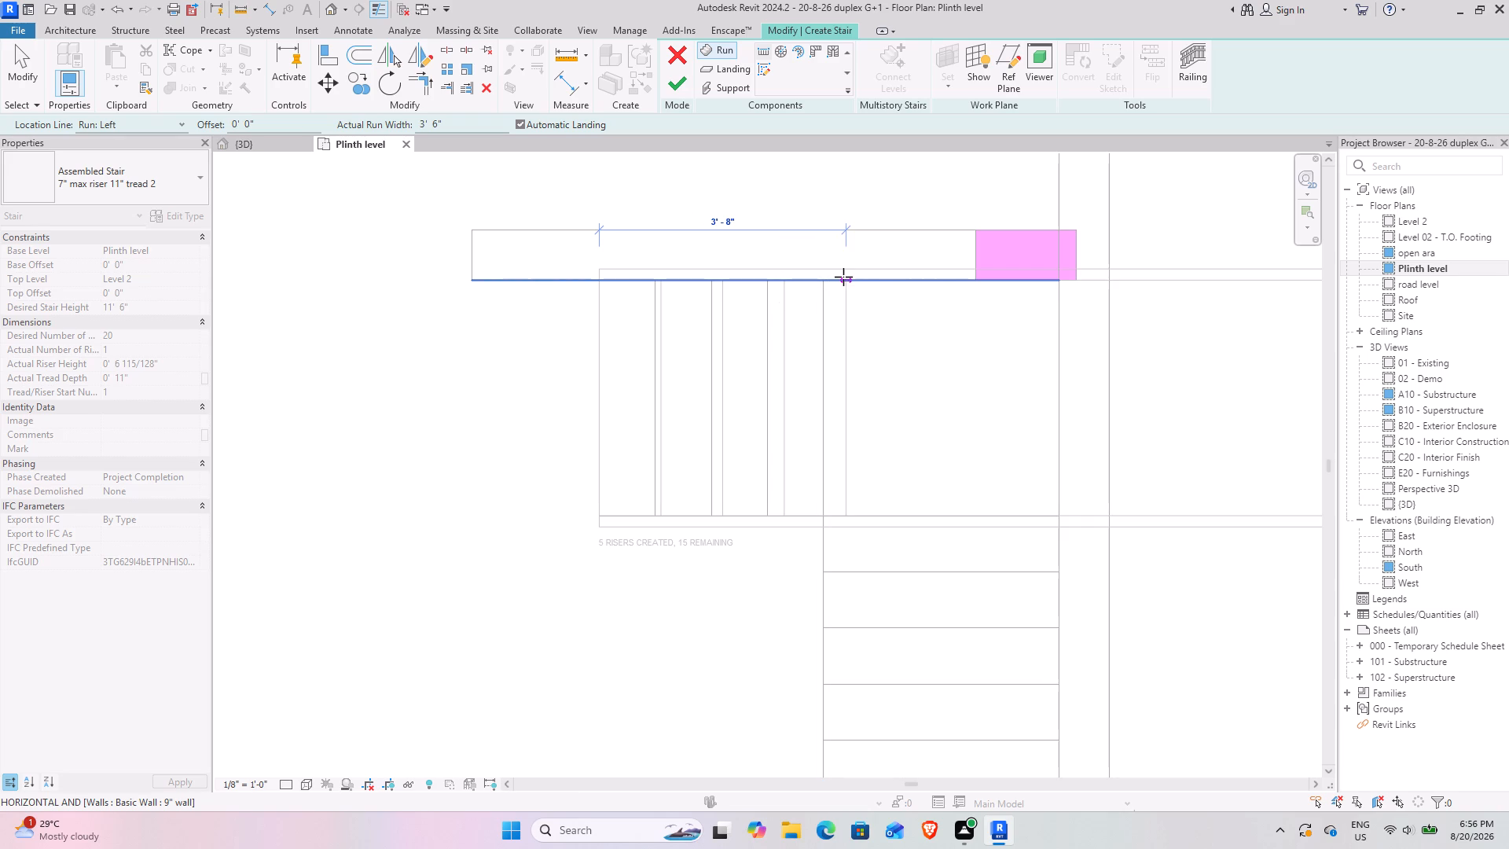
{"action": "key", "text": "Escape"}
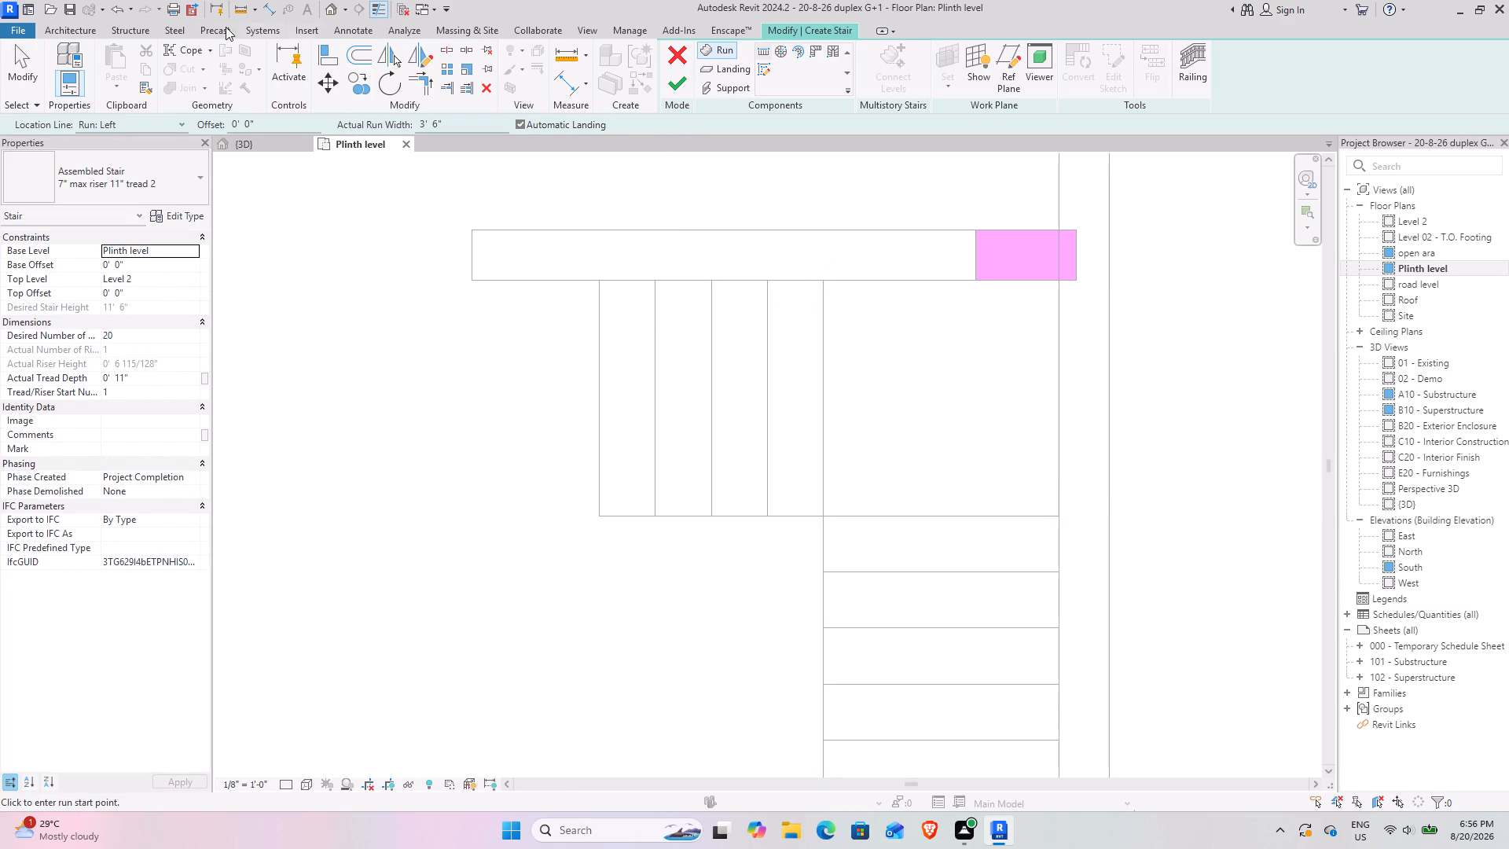
Measure the width of the first tread in the imported staircase outline with an aligned dimension.
{"action": "left_click", "coordinate": [263, 9]}
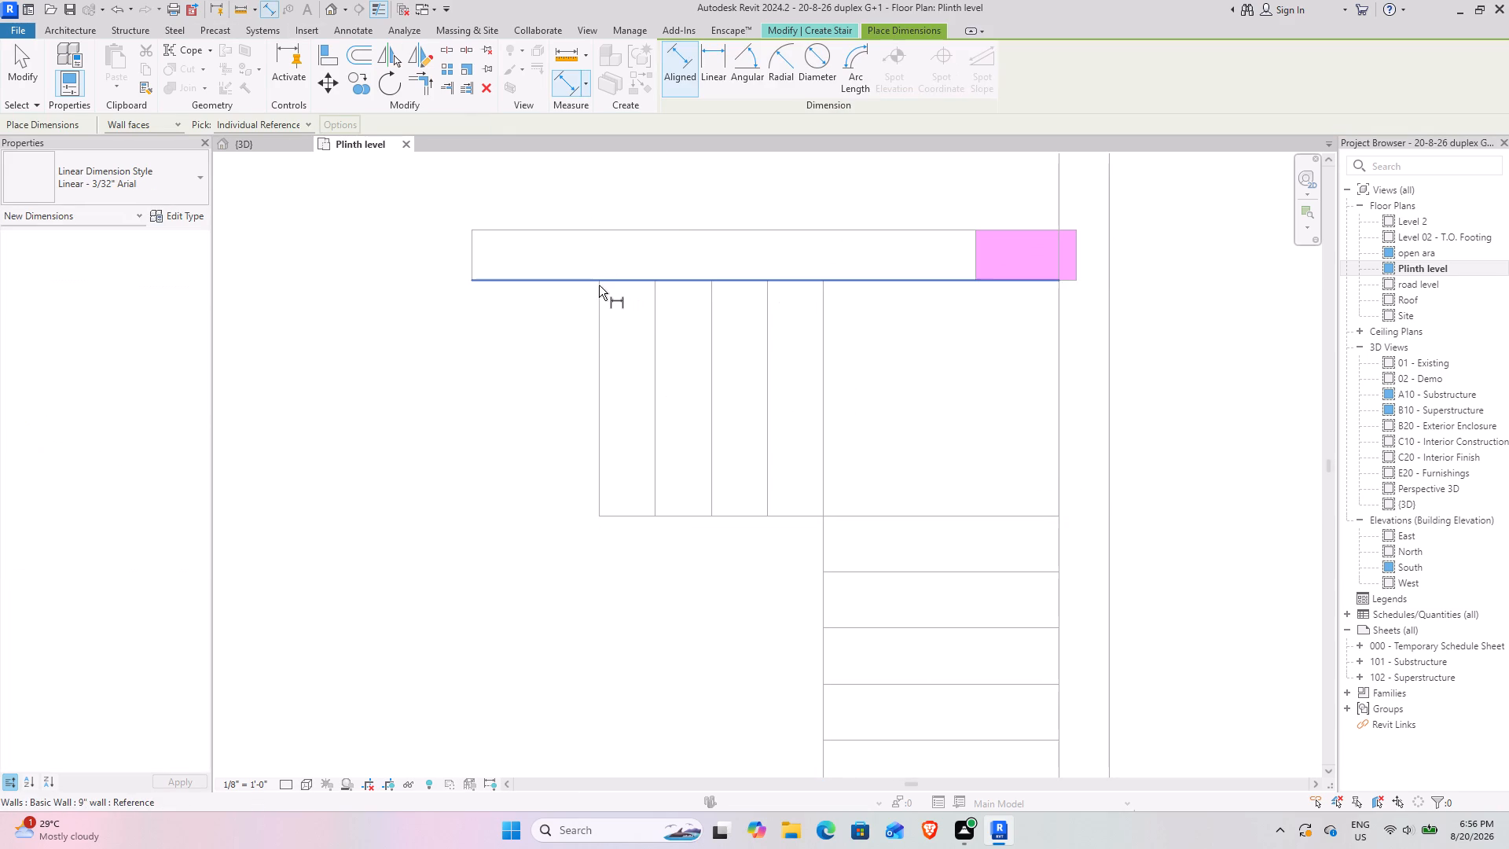
{"action": "left_click", "coordinate": [598, 310]}
{"action": "left_click", "coordinate": [658, 331]}
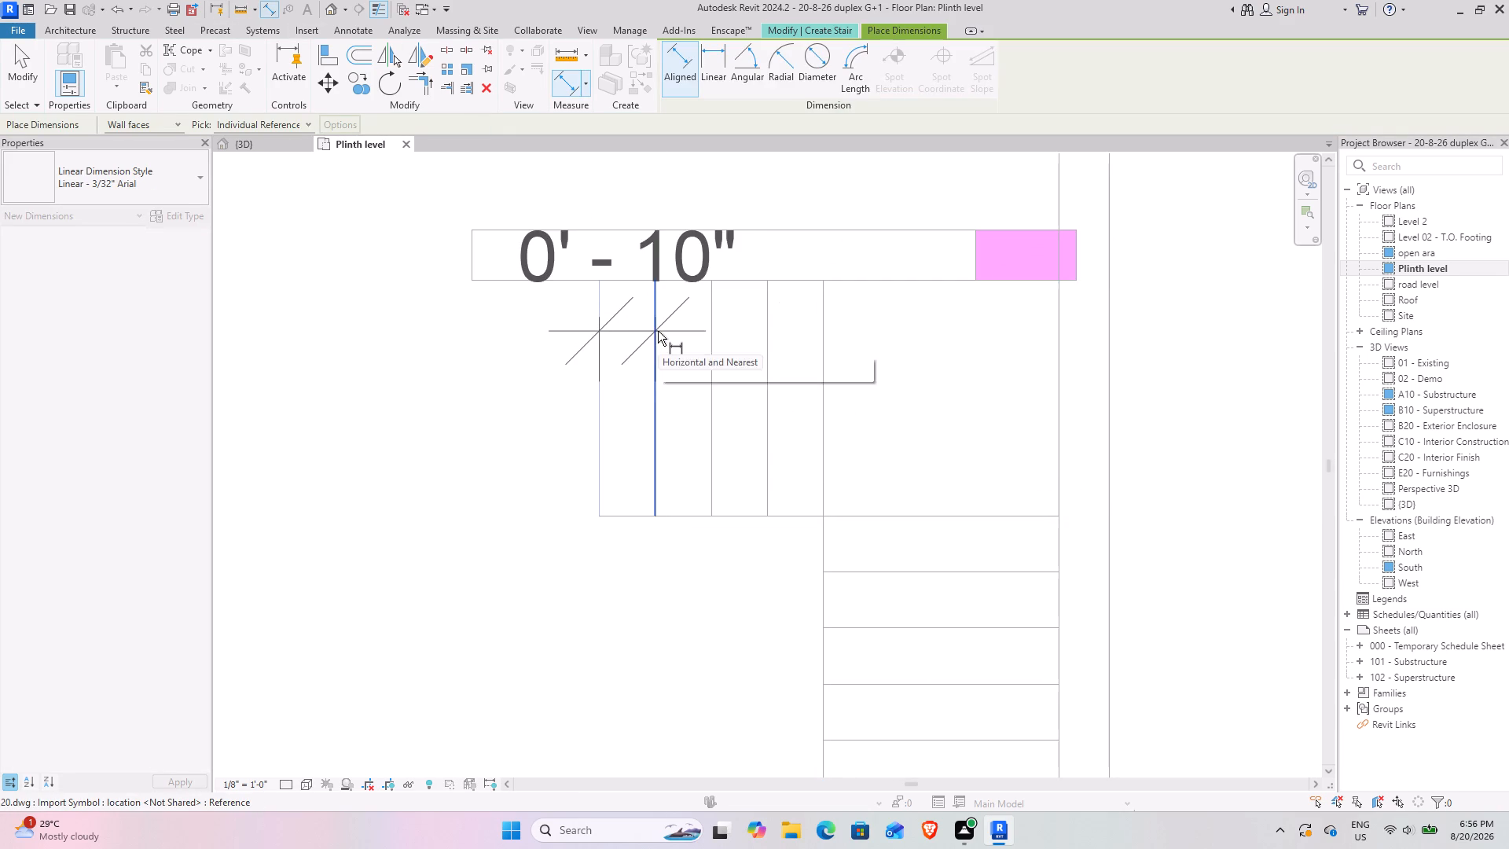
{"action": "key", "text": "Escape"}
{"action": "key", "text": "Escape"}
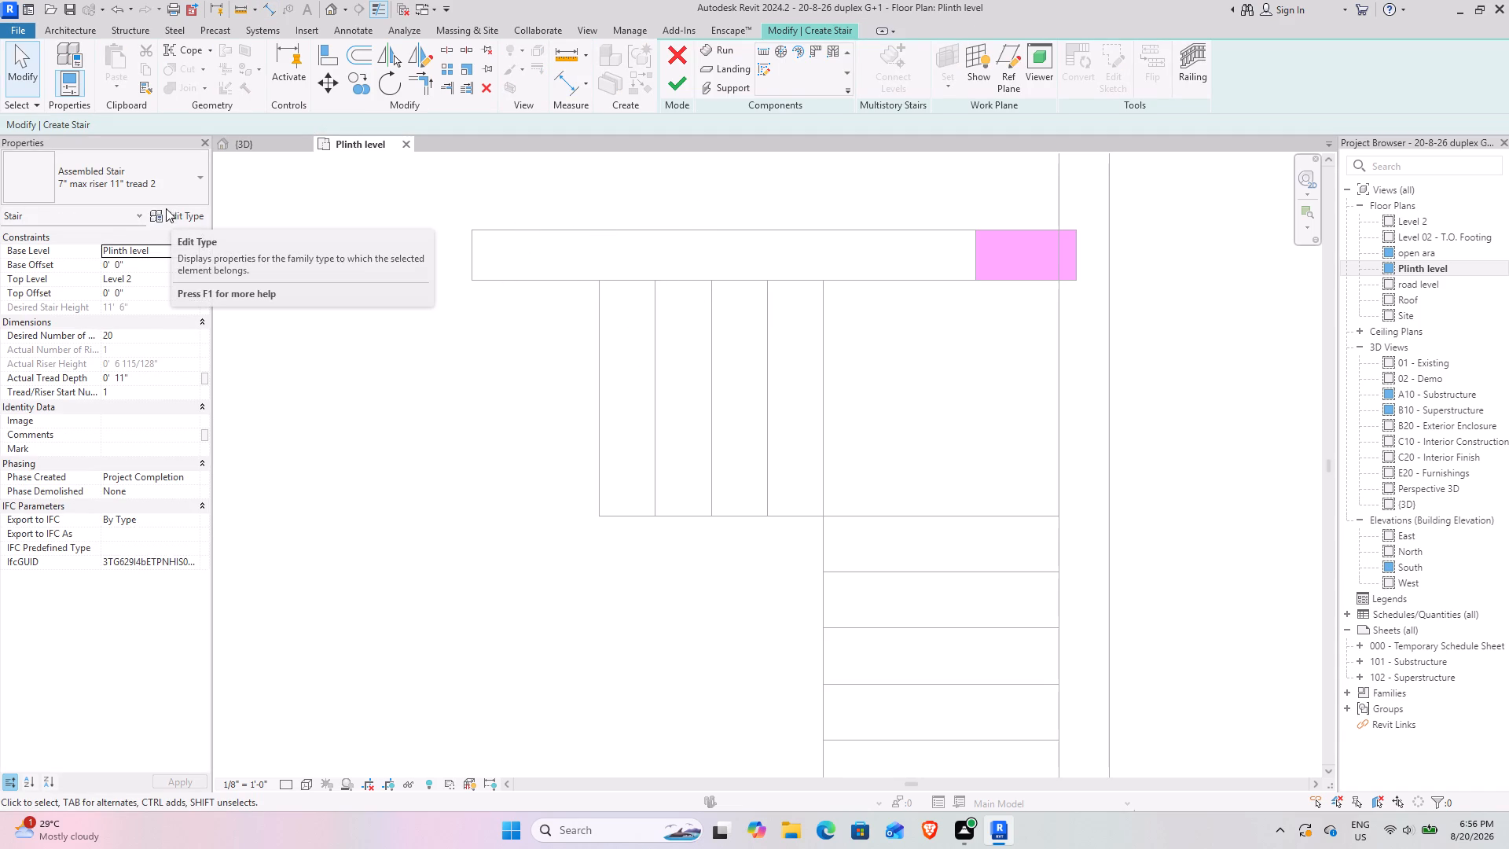
Set the actual tread depth to 10" and draw the first five-riser run, 3' 4" long, over the imported plan's upper treads.
{"action": "left_click", "coordinate": [147, 381]}
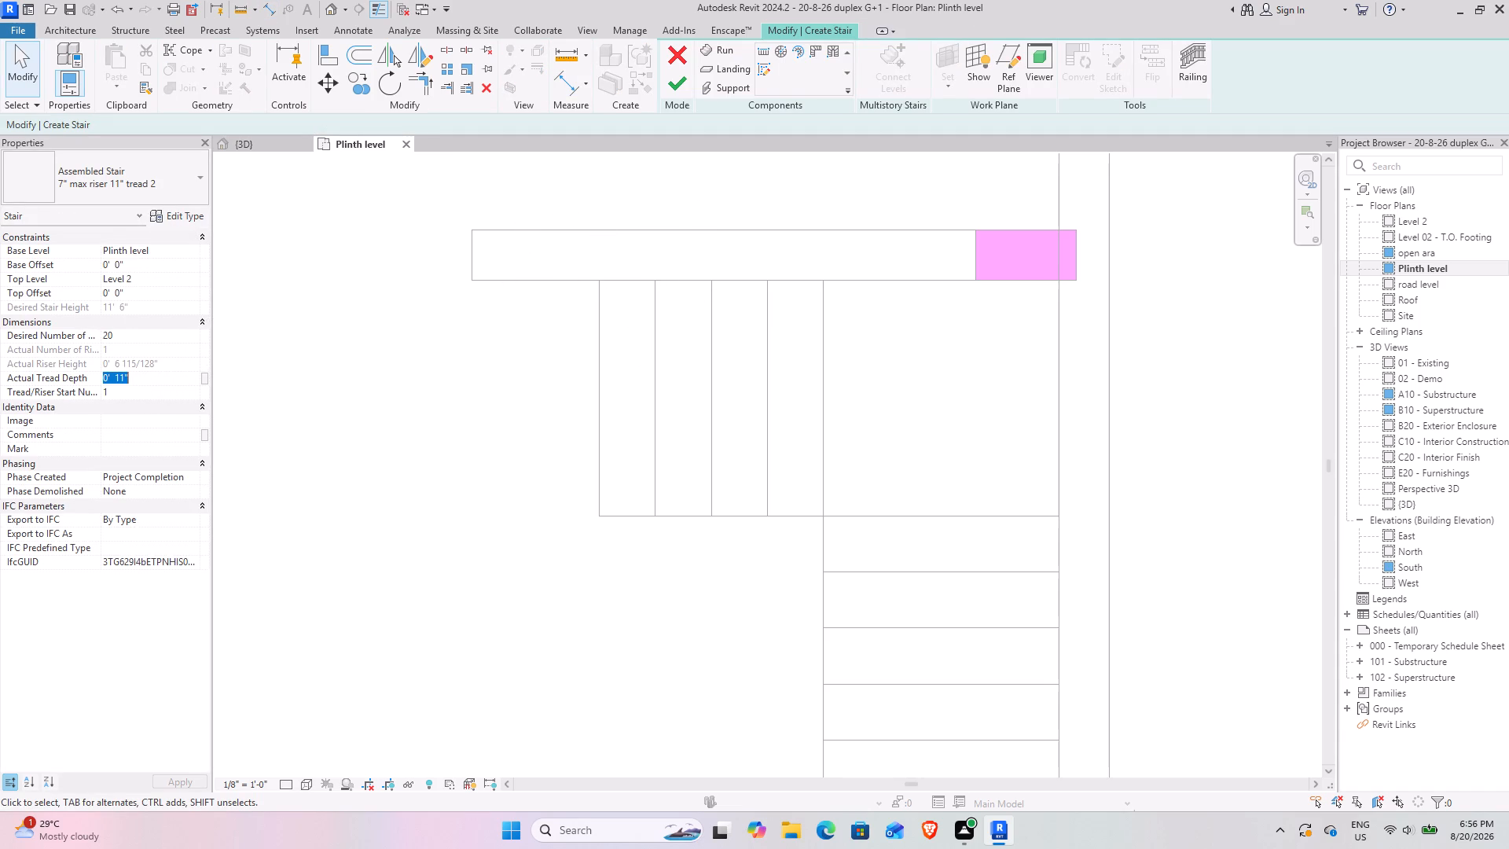
{"action": "type", "text": "10\""}
{"action": "key", "text": "Return"}
{"action": "left_click", "coordinate": [718, 52]}
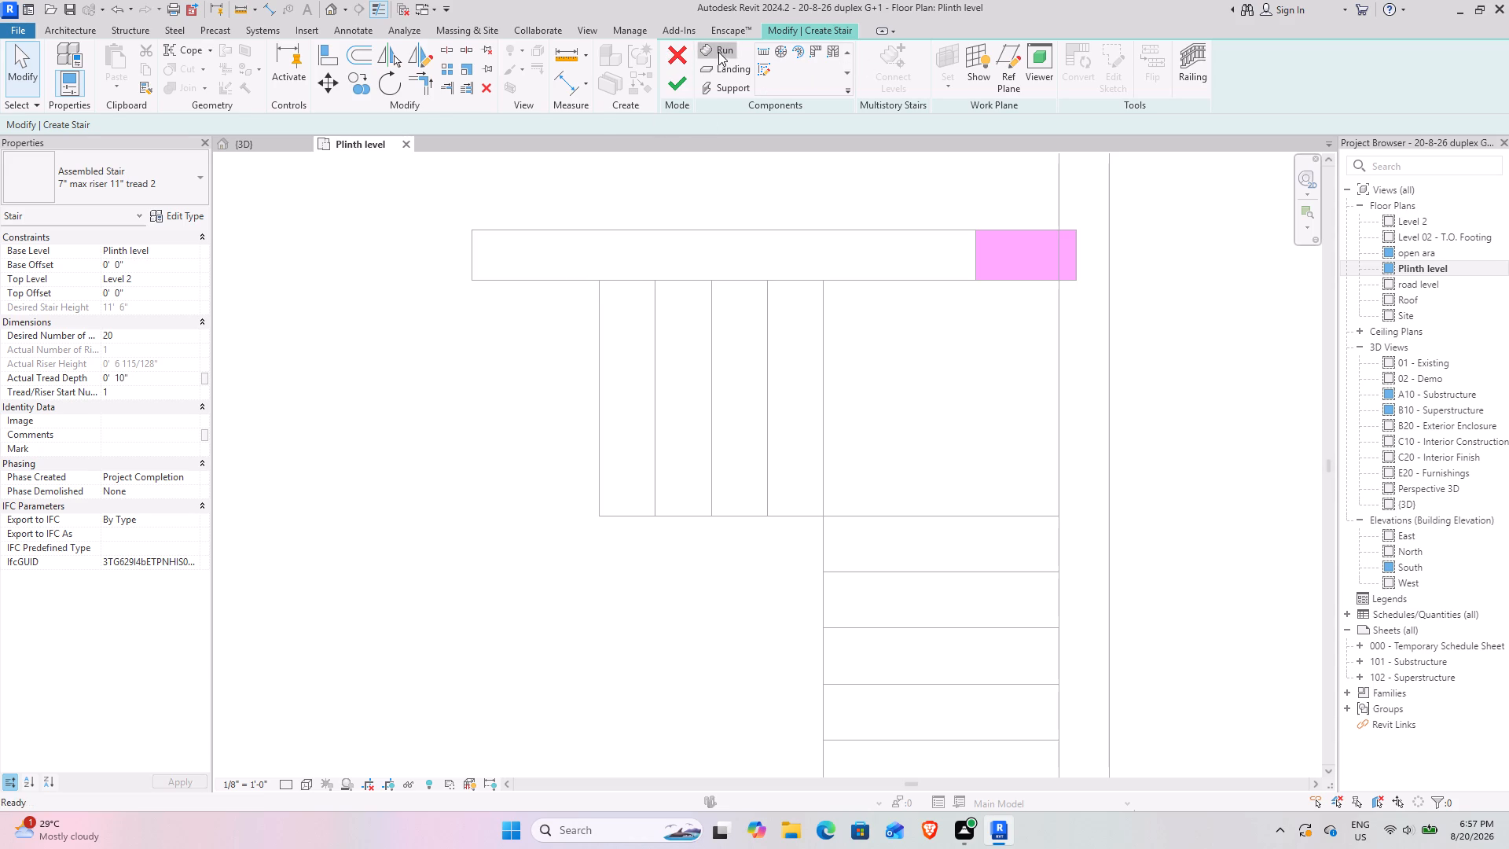
{"action": "left_click", "coordinate": [600, 279]}
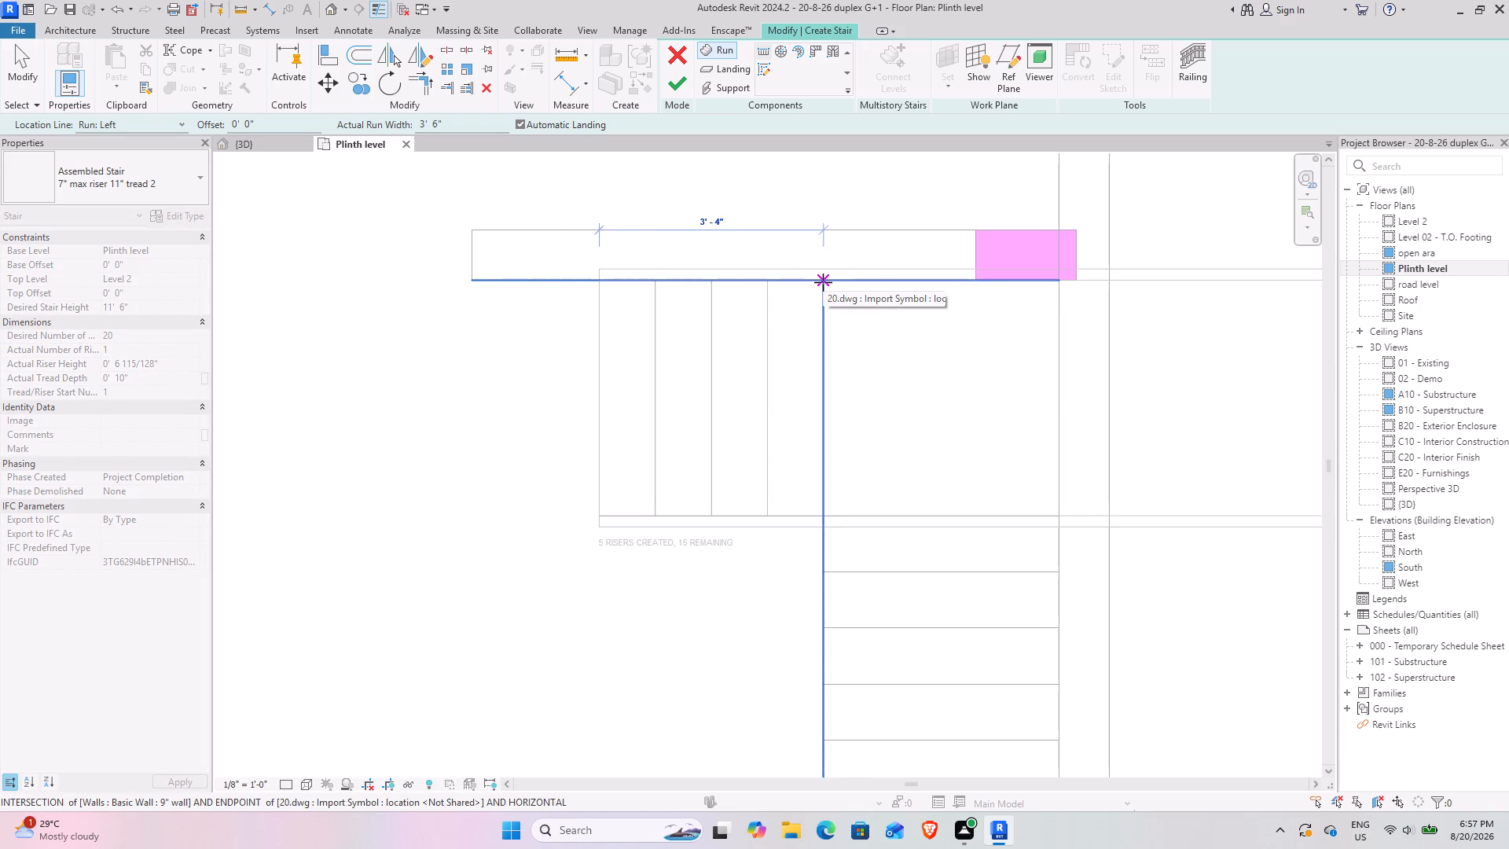
{"action": "left_click", "coordinate": [823, 282]}
Draw the second stair run 7' 6" long along the wall face, over the imported plan's long flight, up to riser 15.
{"action": "middle_click_drag", "start_coordinate": [835, 569], "coordinate": [797, 310]}
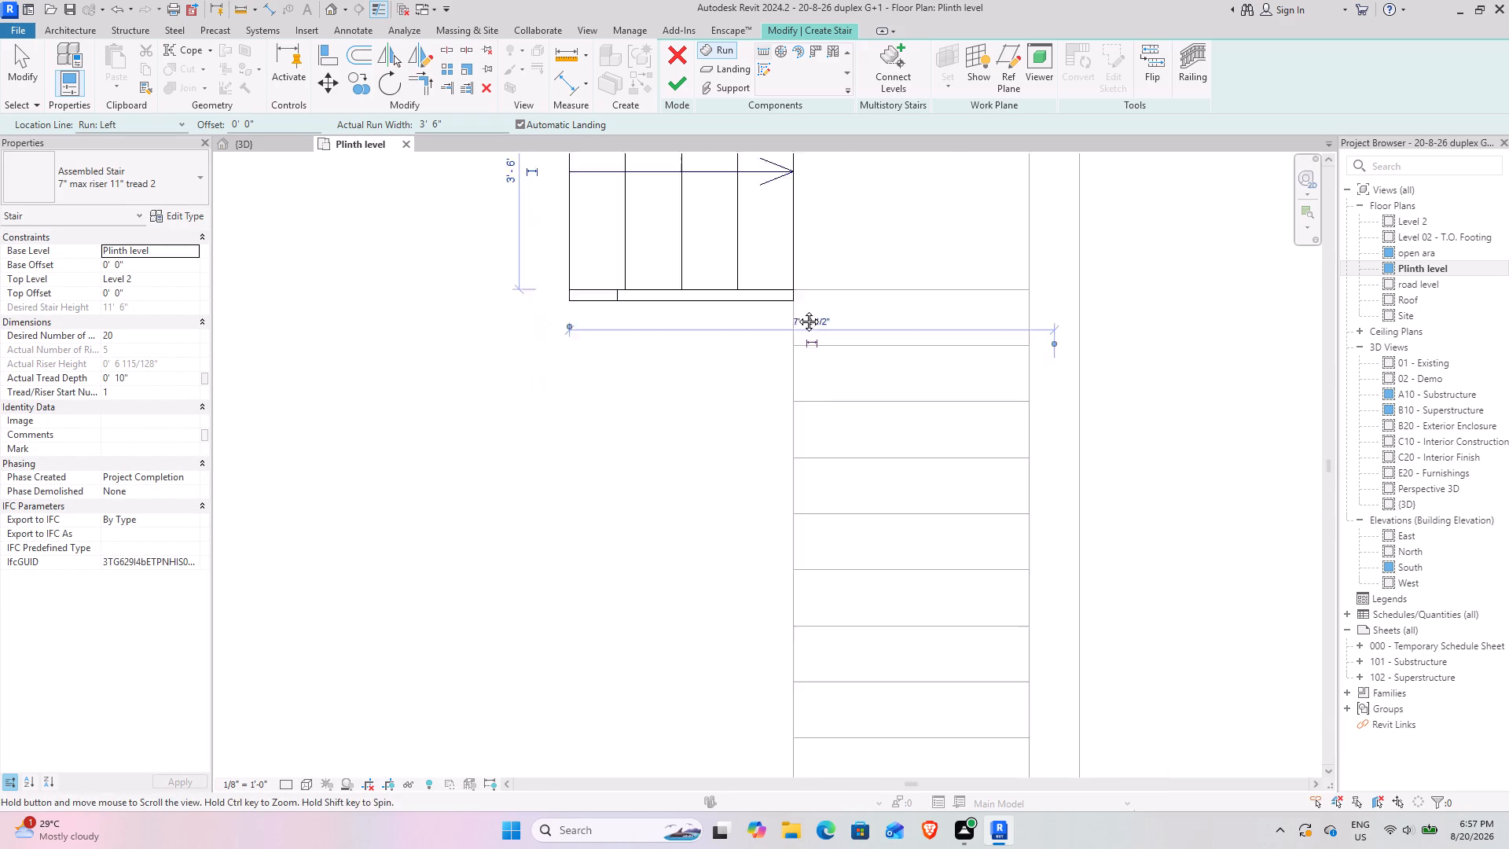
{"action": "middle_click_drag", "start_coordinate": [797, 310], "coordinate": [791, 295]}
{"action": "left_click", "coordinate": [782, 241]}
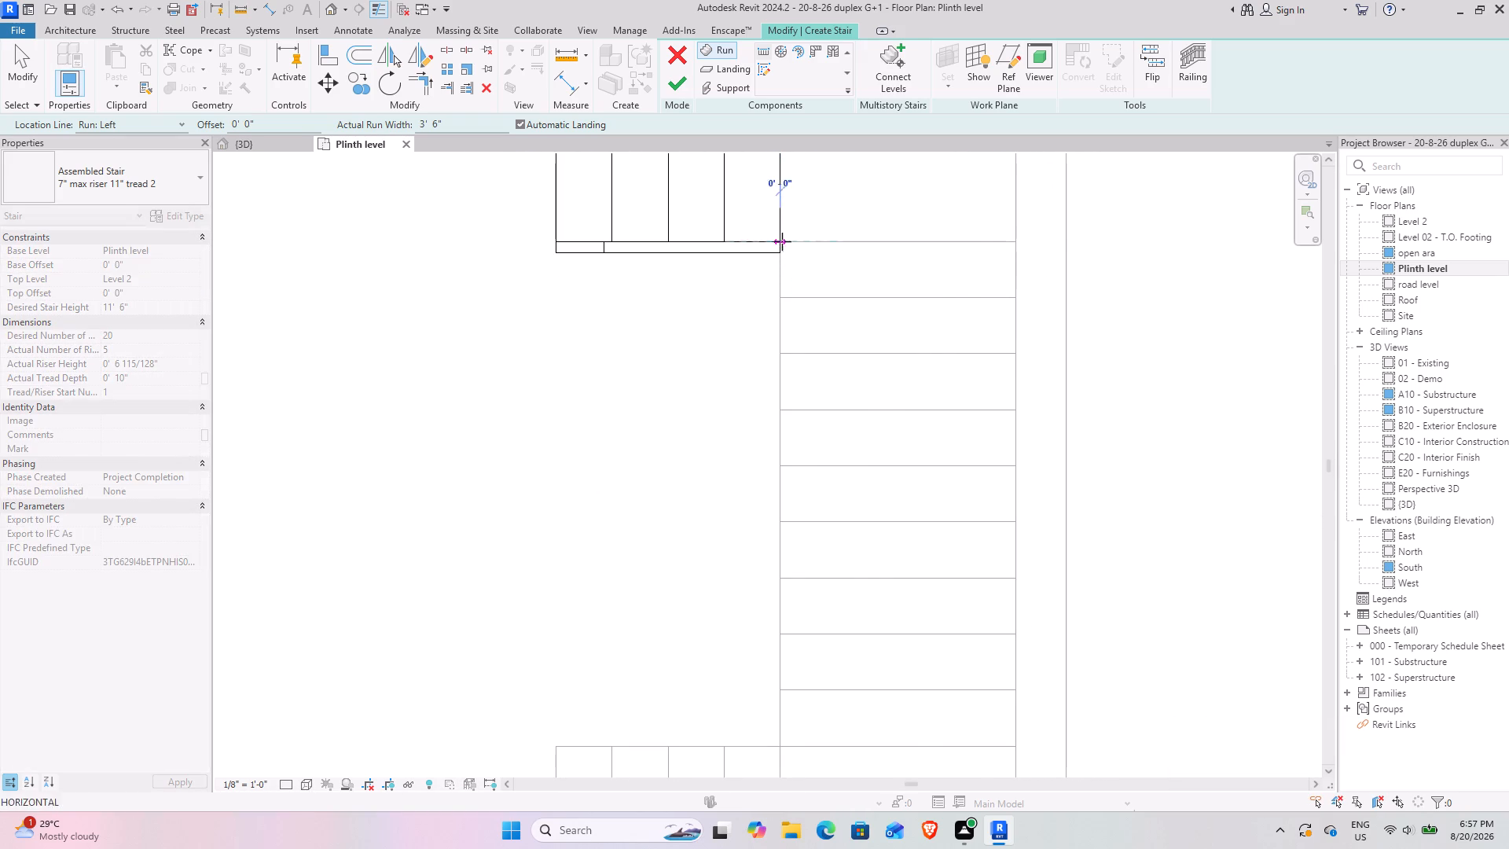
{"action": "key", "text": "space"}
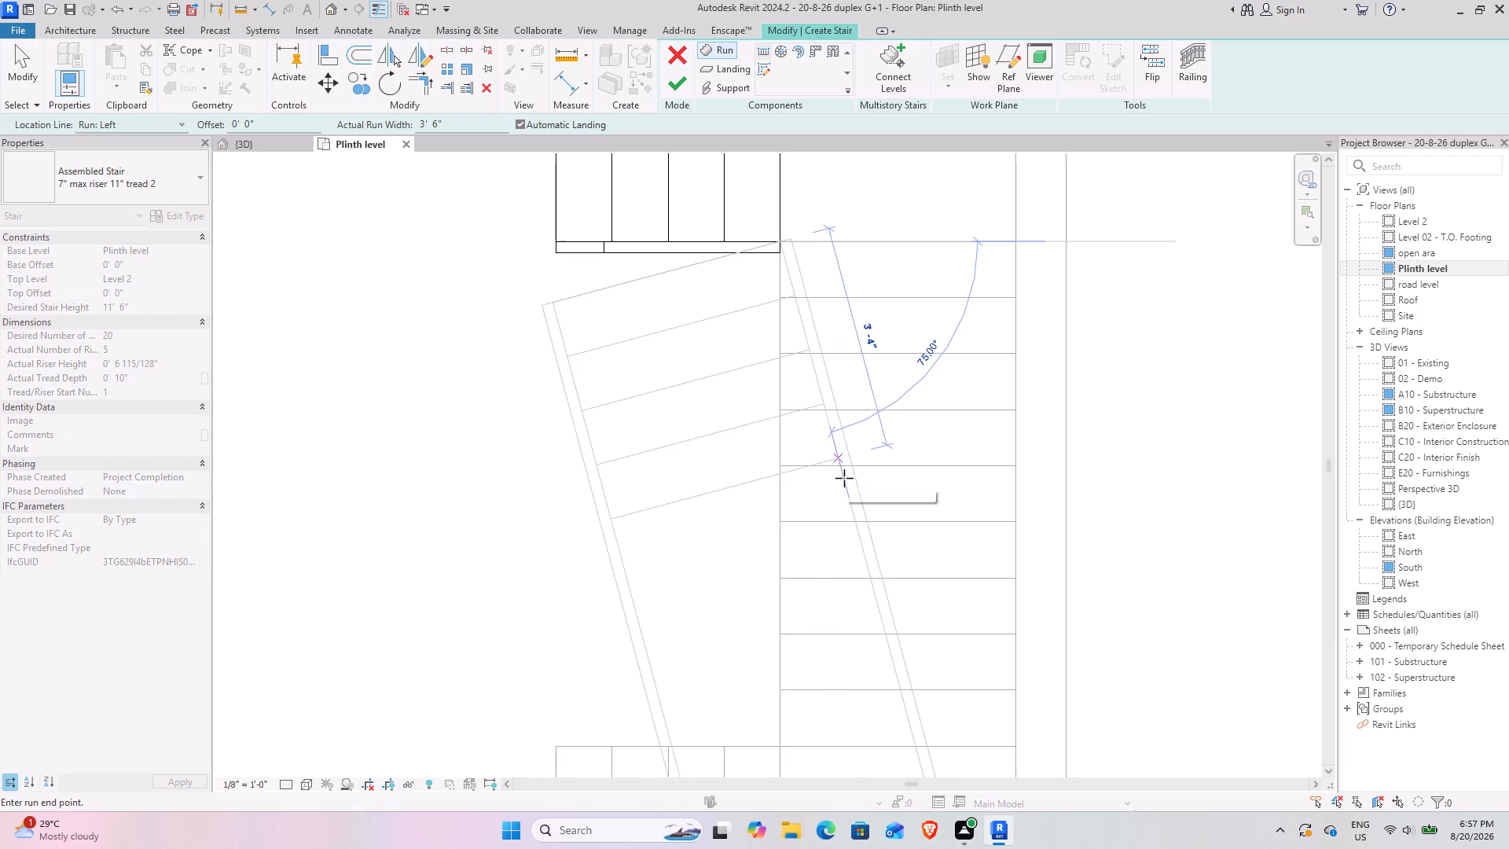
{"action": "key", "text": "Escape"}
{"action": "left_click", "coordinate": [1017, 244]}
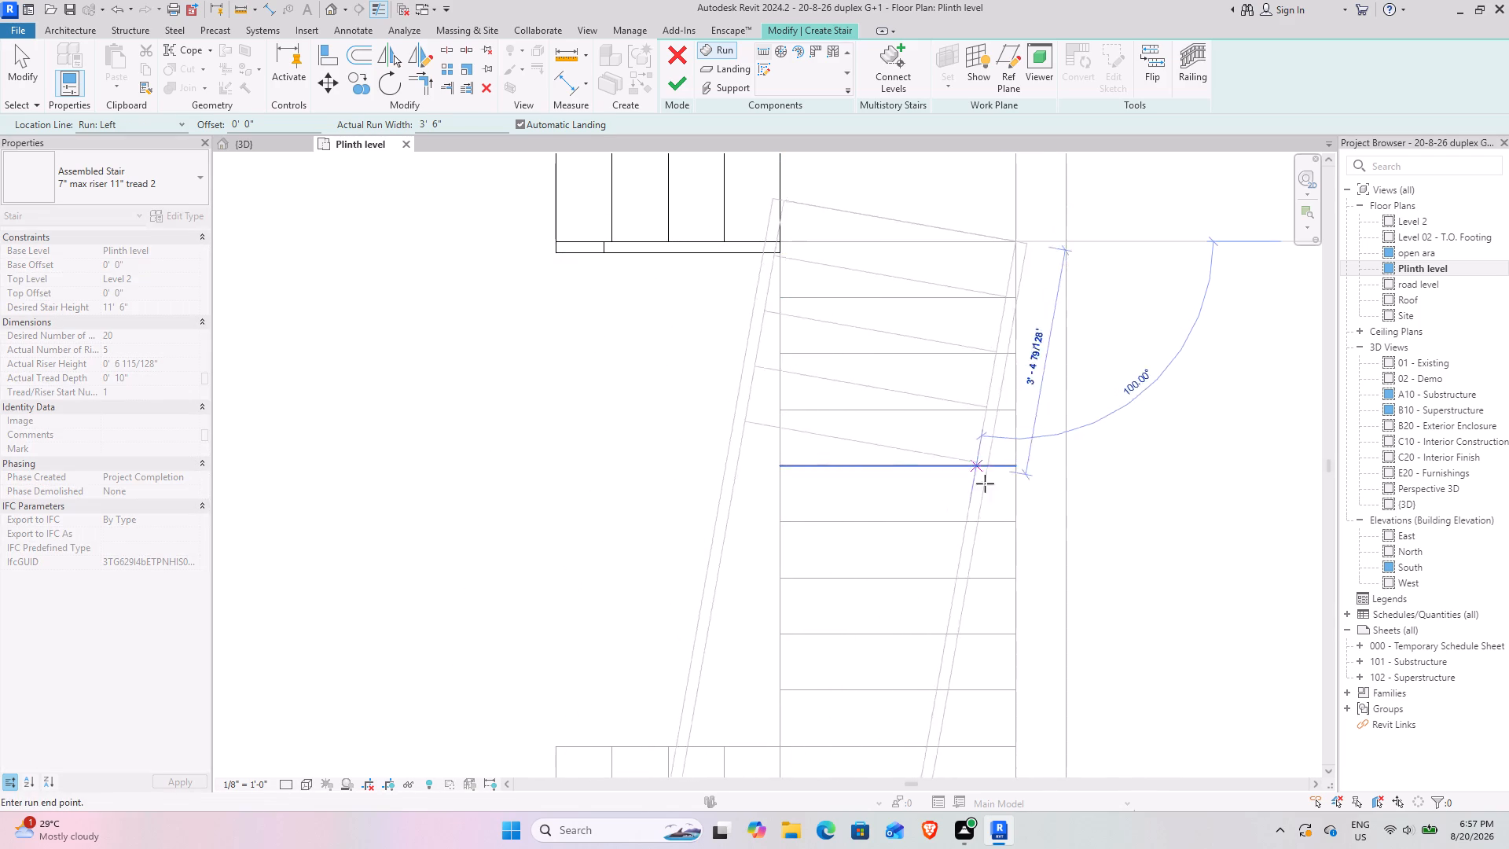
{"action": "middle_click_drag", "start_coordinate": [1026, 512], "coordinate": [971, 204]}
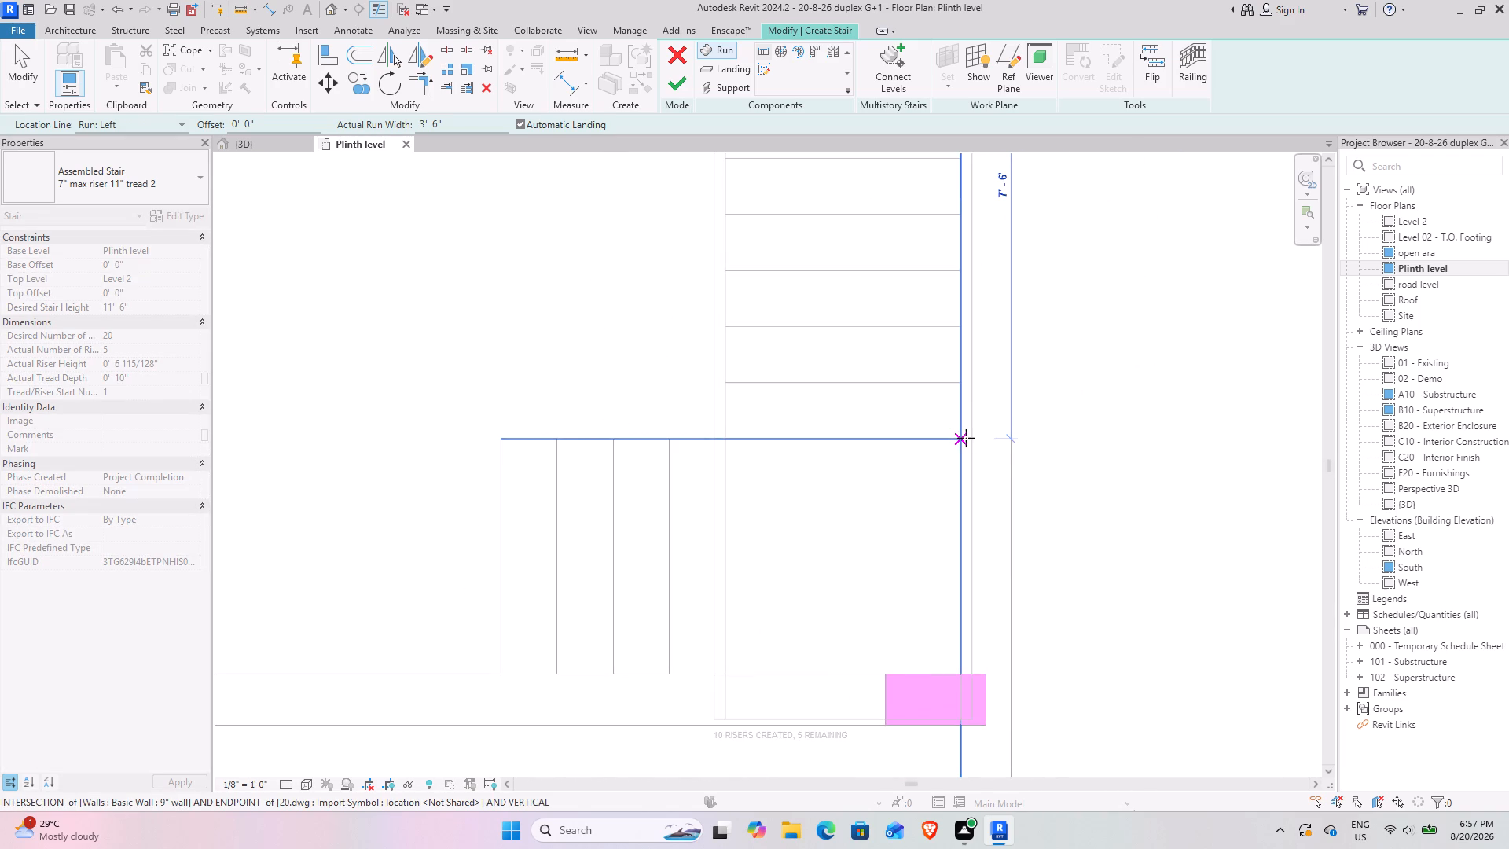
{"action": "left_click", "coordinate": [961, 438]}
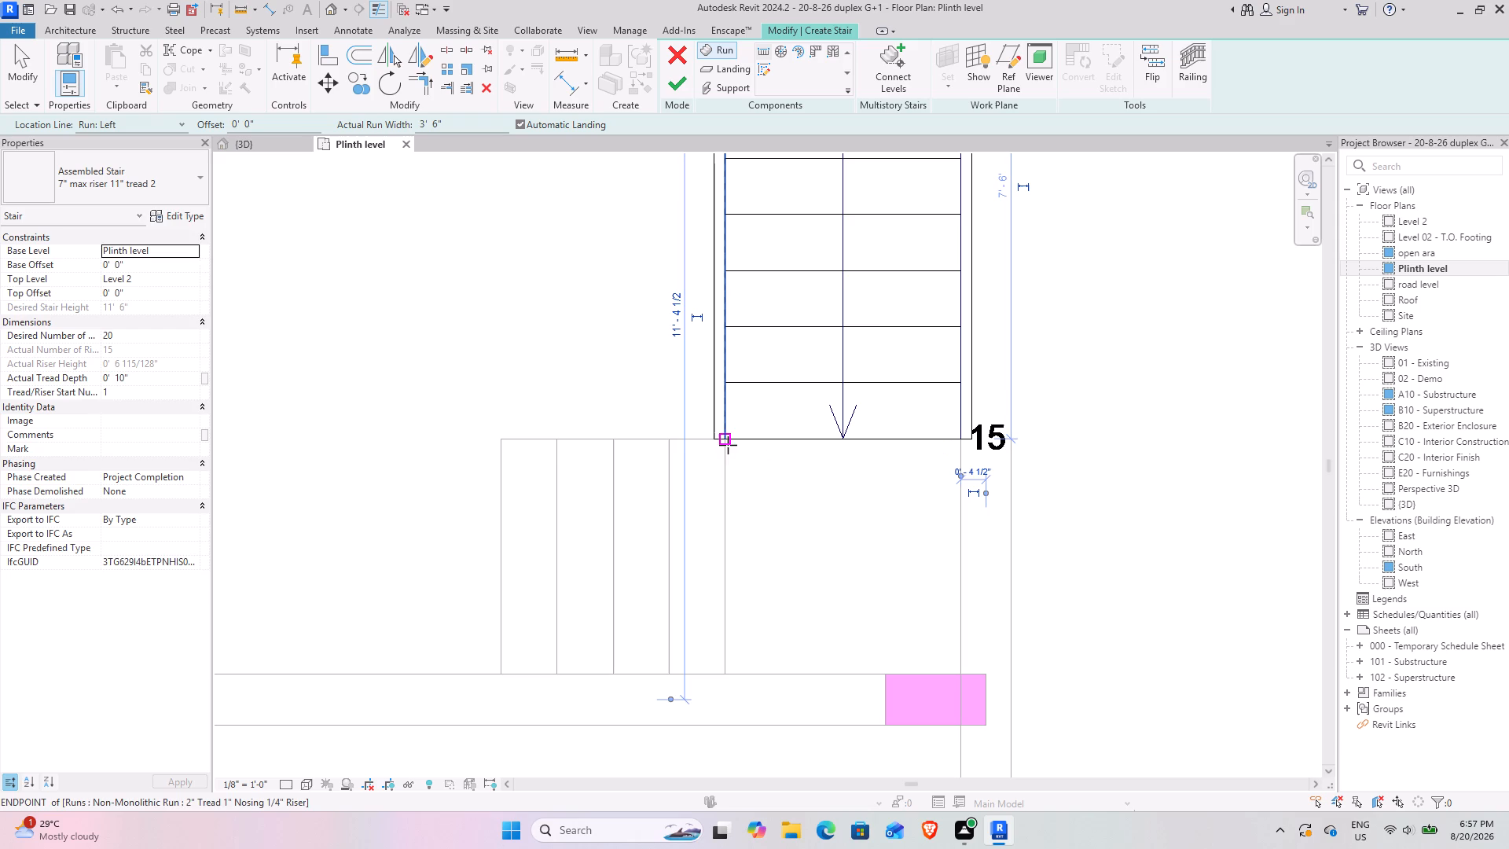
Draw the third run over the imported plan's lower treads, covering risers 16 to 20, and finish the stair.
{"action": "left_click", "coordinate": [727, 442]}
{"action": "key", "text": "Escape"}
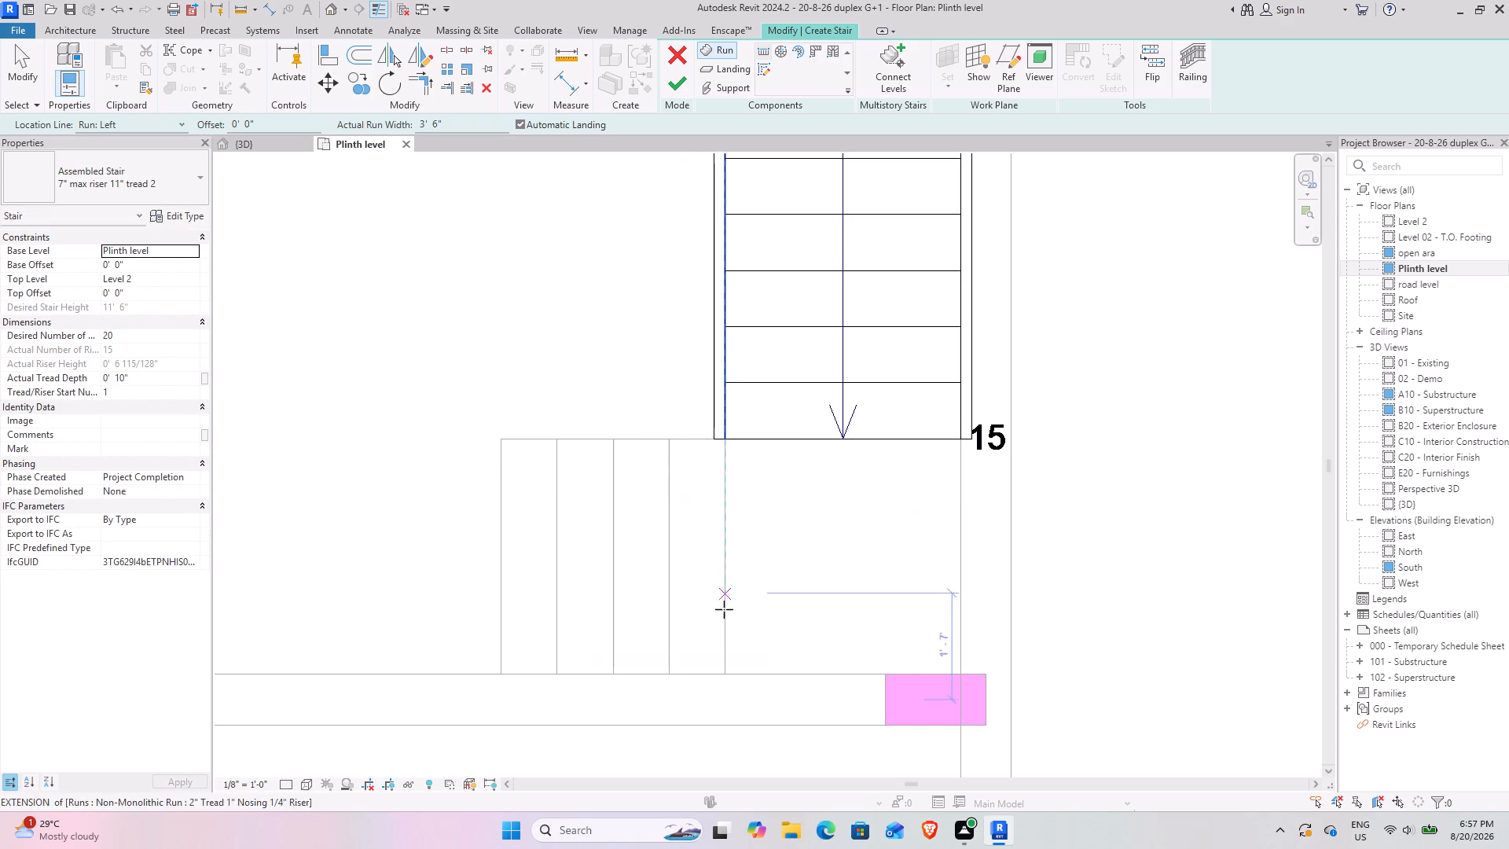
{"action": "left_click", "coordinate": [728, 671]}
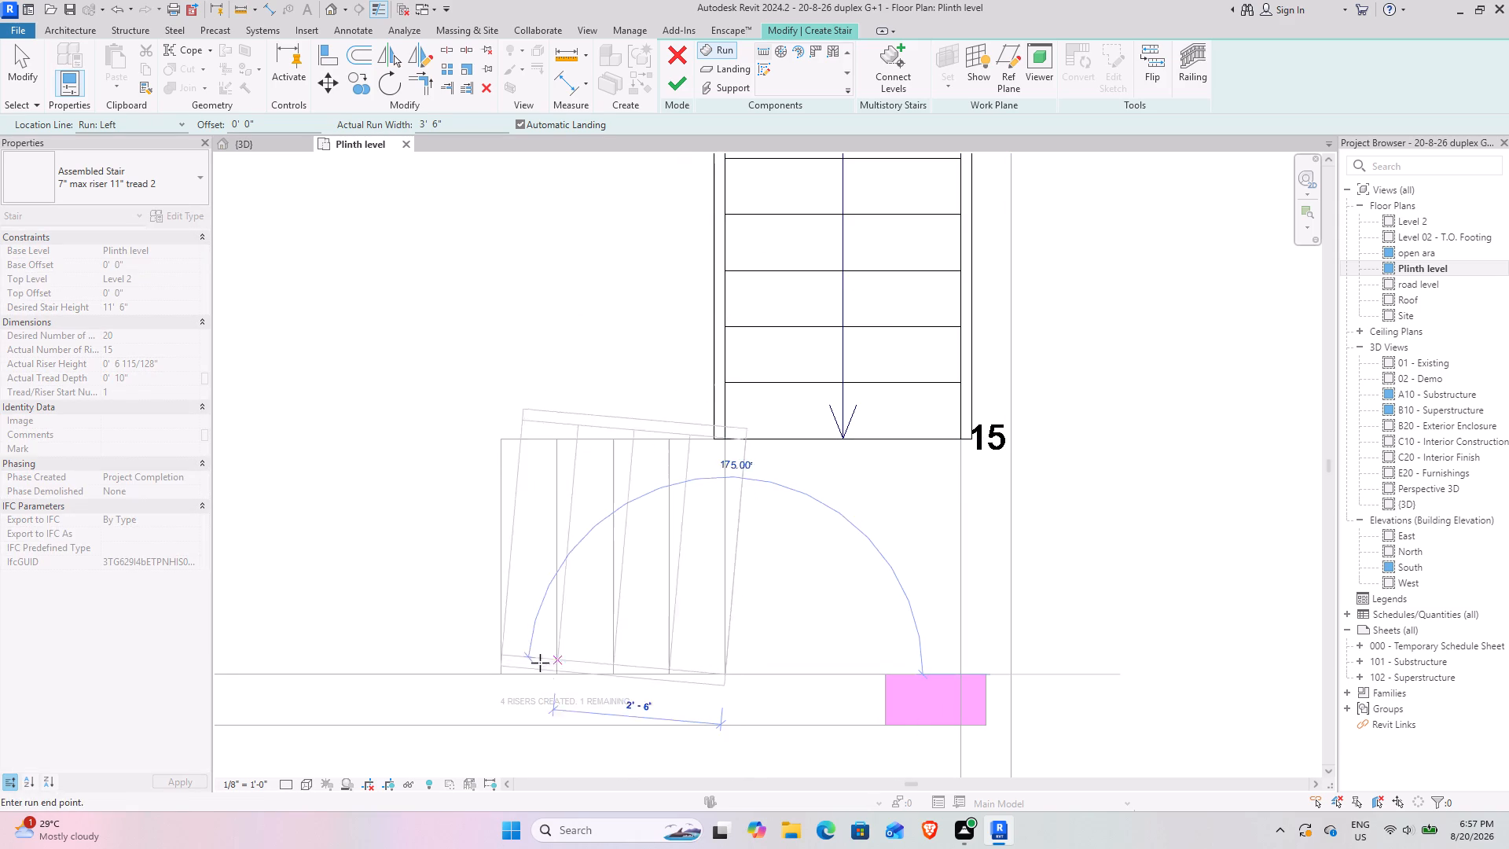
{"action": "left_click", "coordinate": [501, 674]}
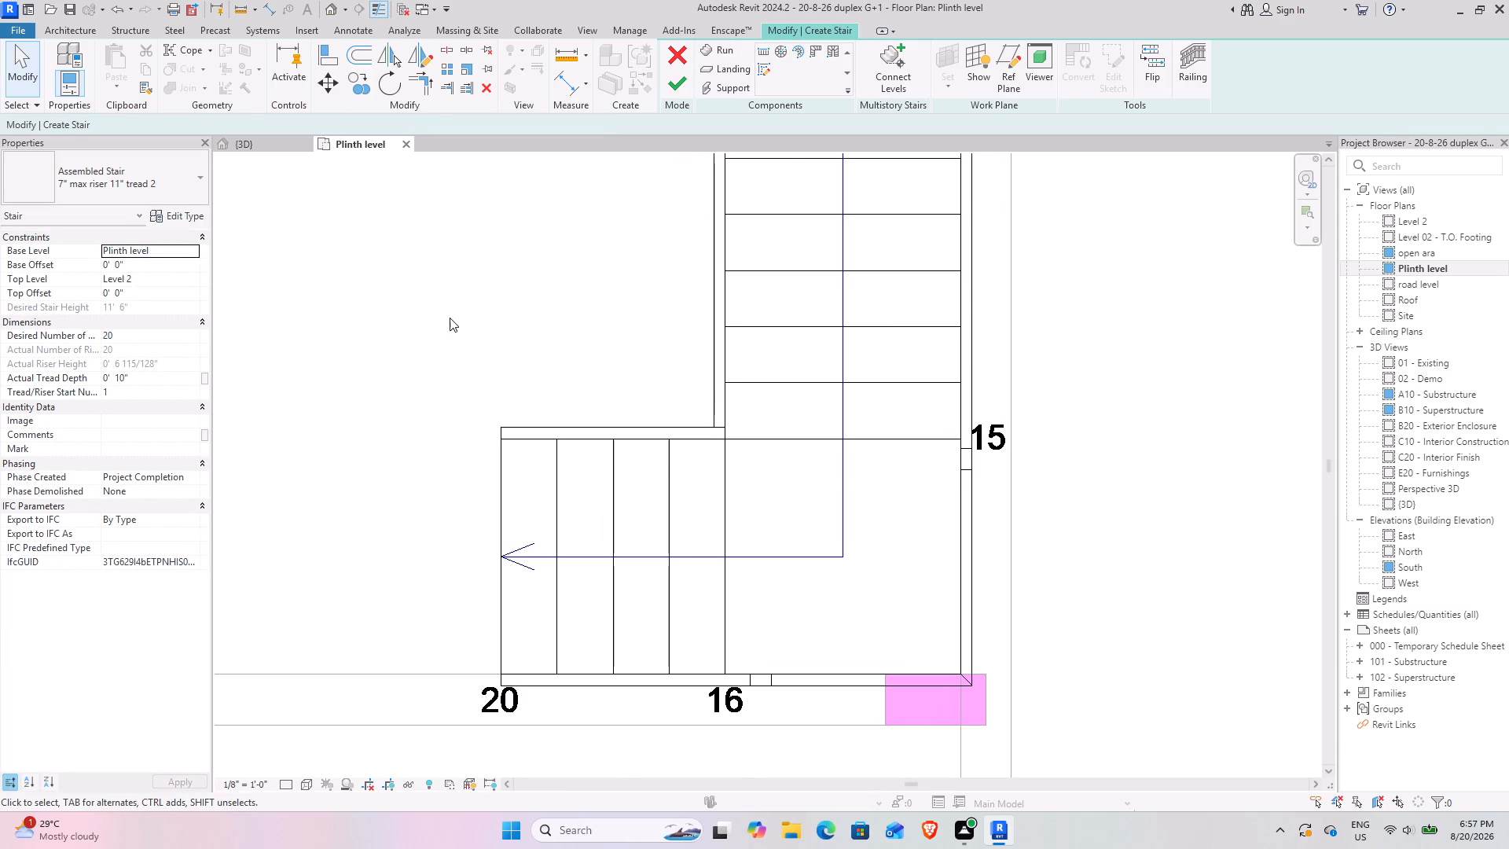
{"action": "scroll", "coordinate": [450, 317], "scroll_direction": "down", "scroll_amount": 1}
{"action": "middle_click_drag", "start_coordinate": [468, 318], "coordinate": [690, 472]}
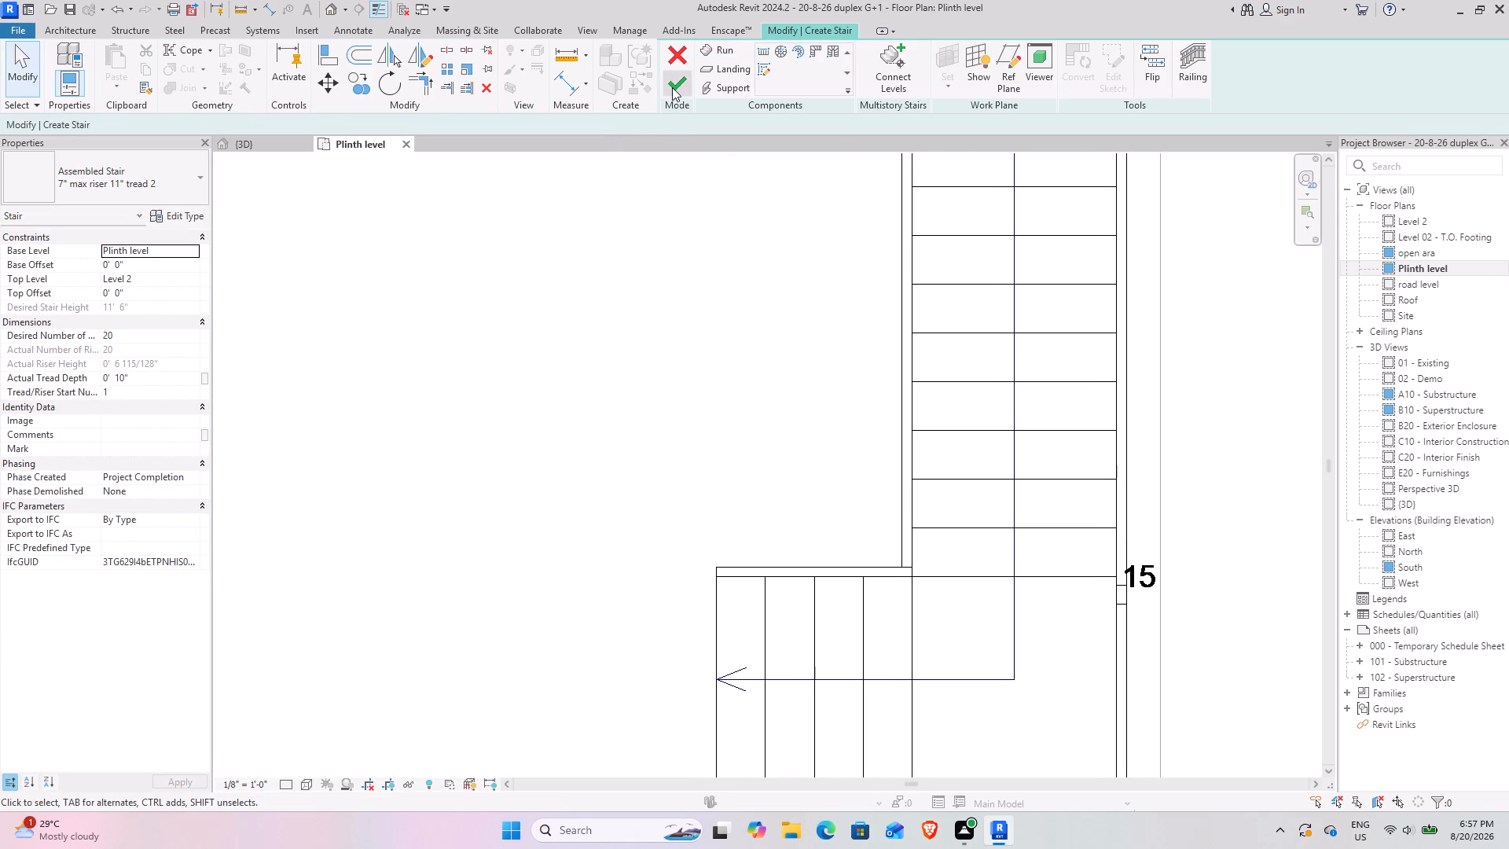
{"action": "left_click", "coordinate": [672, 87]}
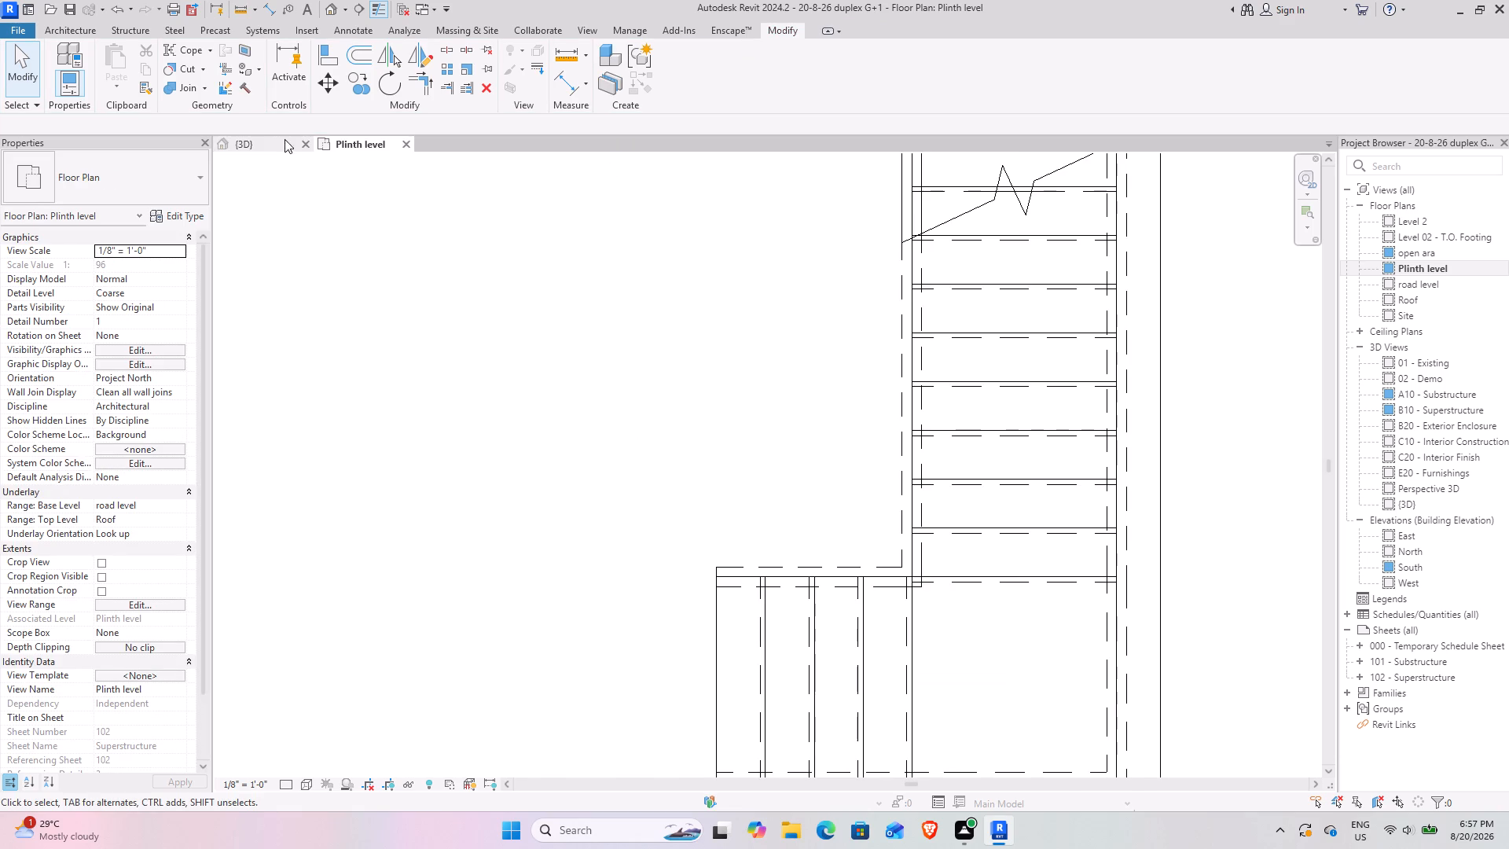
In the 3D view, delete the staircase's outer railing that runs along the walls.
{"action": "left_click", "coordinate": [274, 139]}
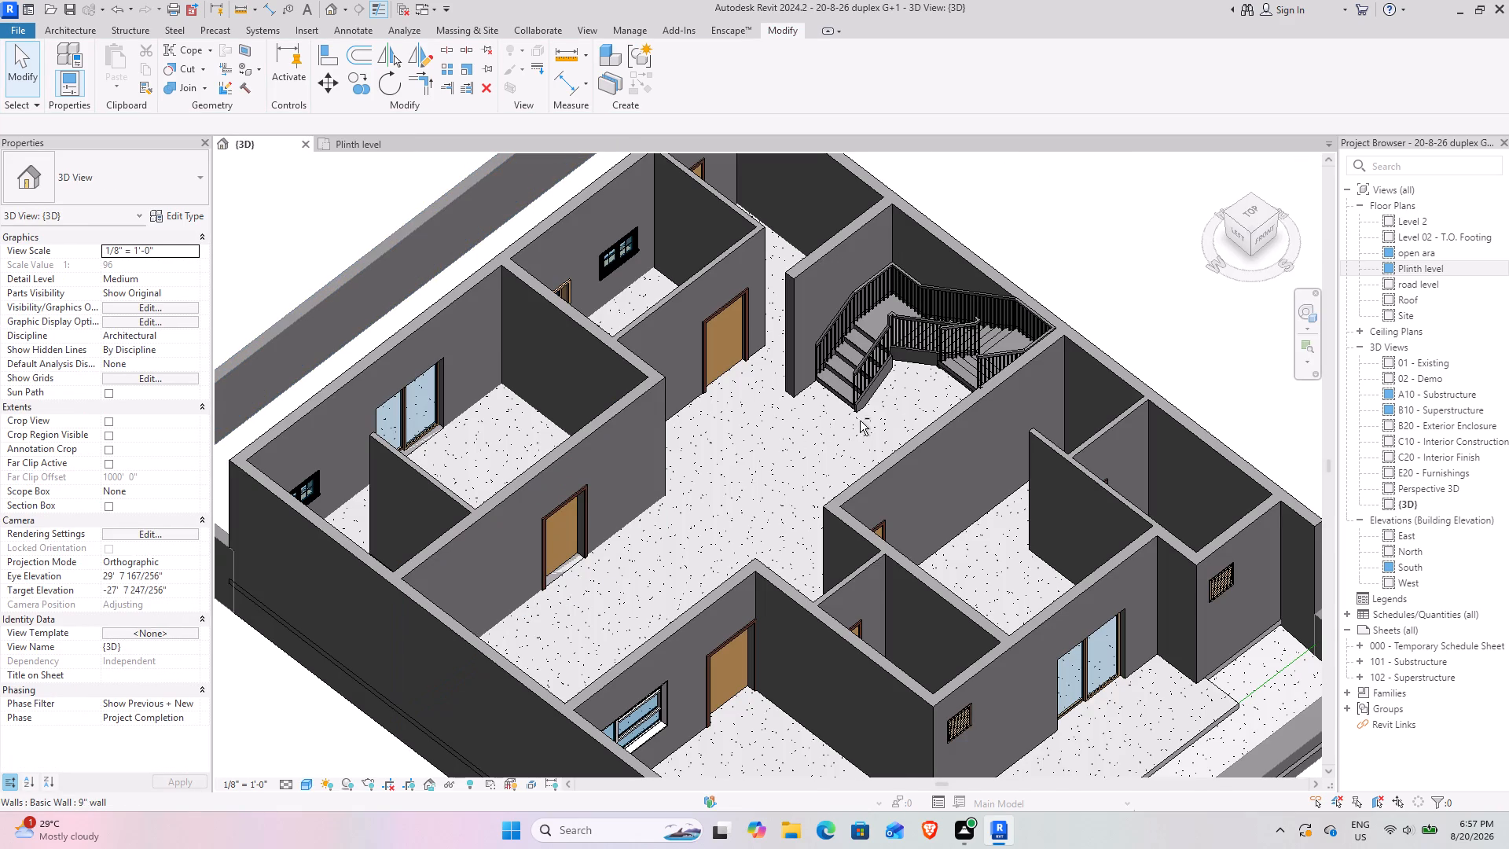
{"action": "middle_click_drag", "start_coordinate": [943, 421], "coordinate": [1103, 340], "text": "shift"}
{"action": "middle_click_drag", "start_coordinate": [740, 395], "coordinate": [874, 461]}
{"action": "middle_click_drag", "start_coordinate": [778, 483], "coordinate": [879, 514]}
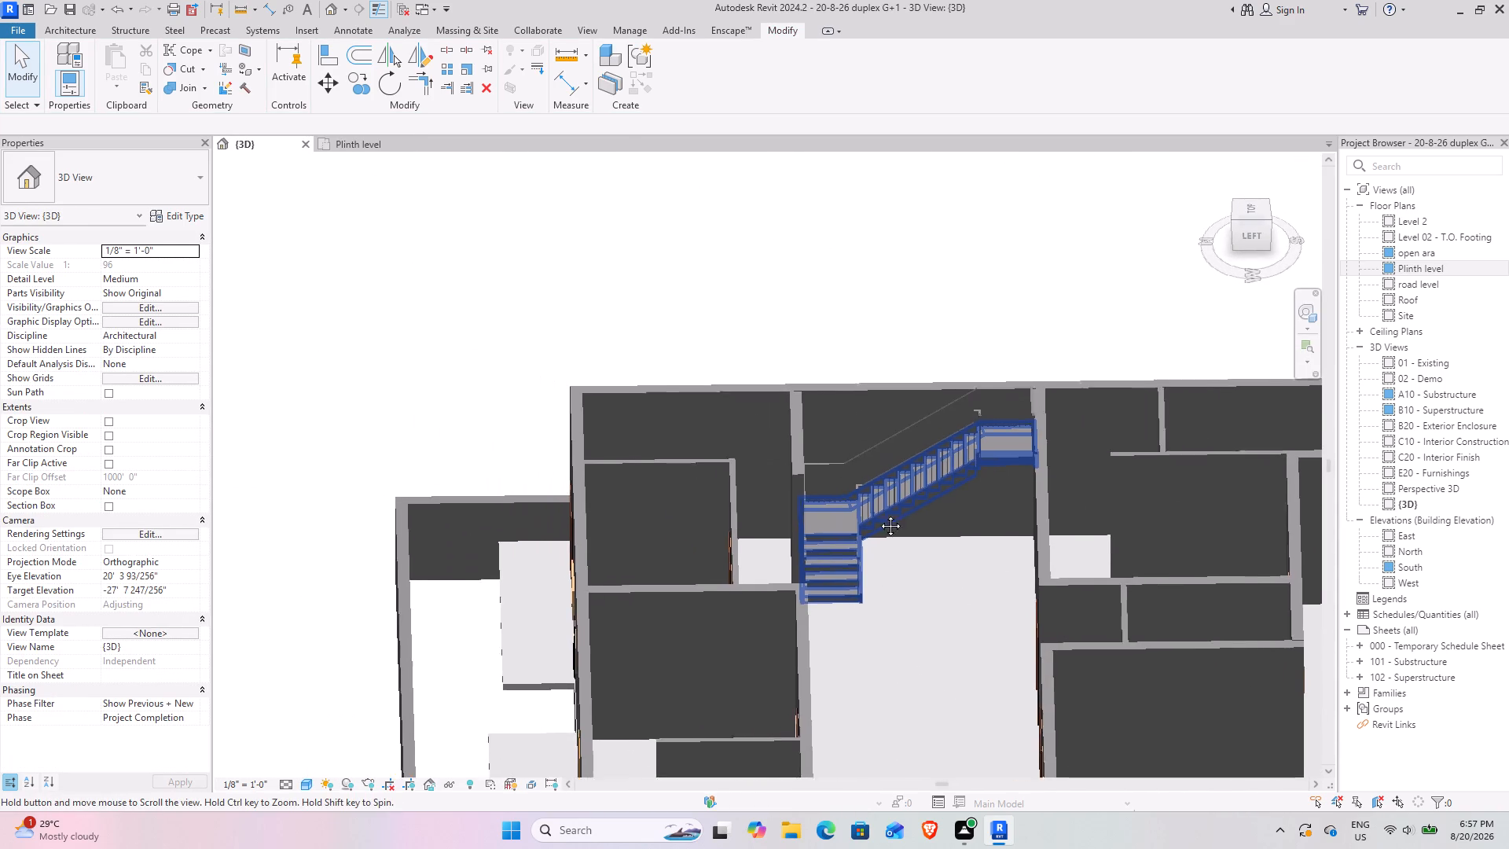
{"action": "middle_click_drag", "start_coordinate": [879, 514], "coordinate": [878, 513]}
{"action": "middle_click_drag", "start_coordinate": [850, 505], "coordinate": [657, 459]}
{"action": "left_click", "coordinate": [707, 388]}
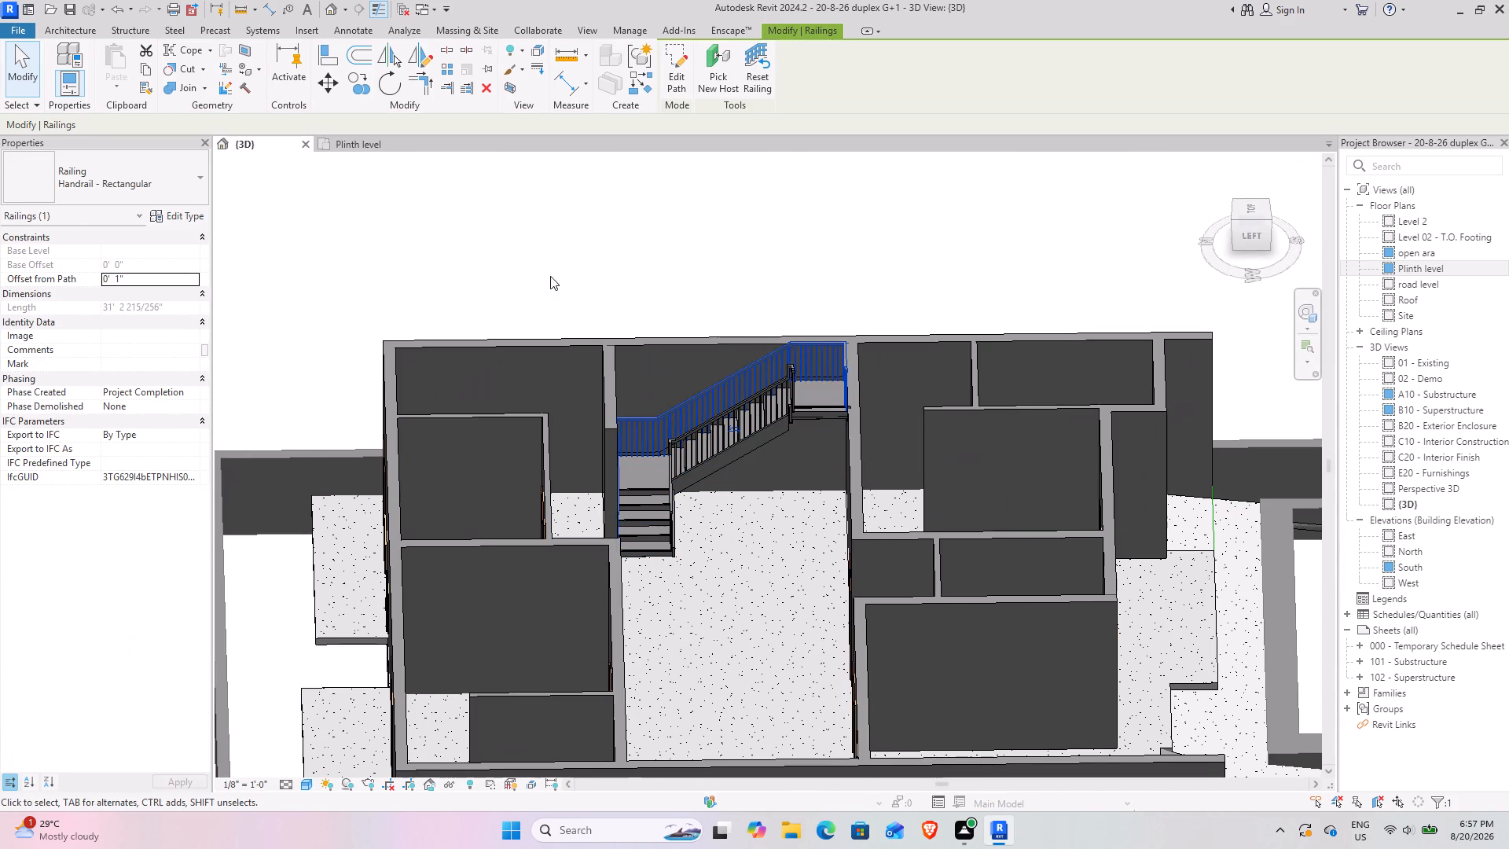
{"action": "left_click", "coordinate": [485, 86]}
Change the staircase's inner railing type to Glass Panel - Bottom Fill.
{"action": "scroll", "coordinate": [682, 441], "scroll_direction": "down", "scroll_amount": 2}
{"action": "middle_click_drag", "start_coordinate": [725, 473], "coordinate": [603, 549], "text": "shift"}
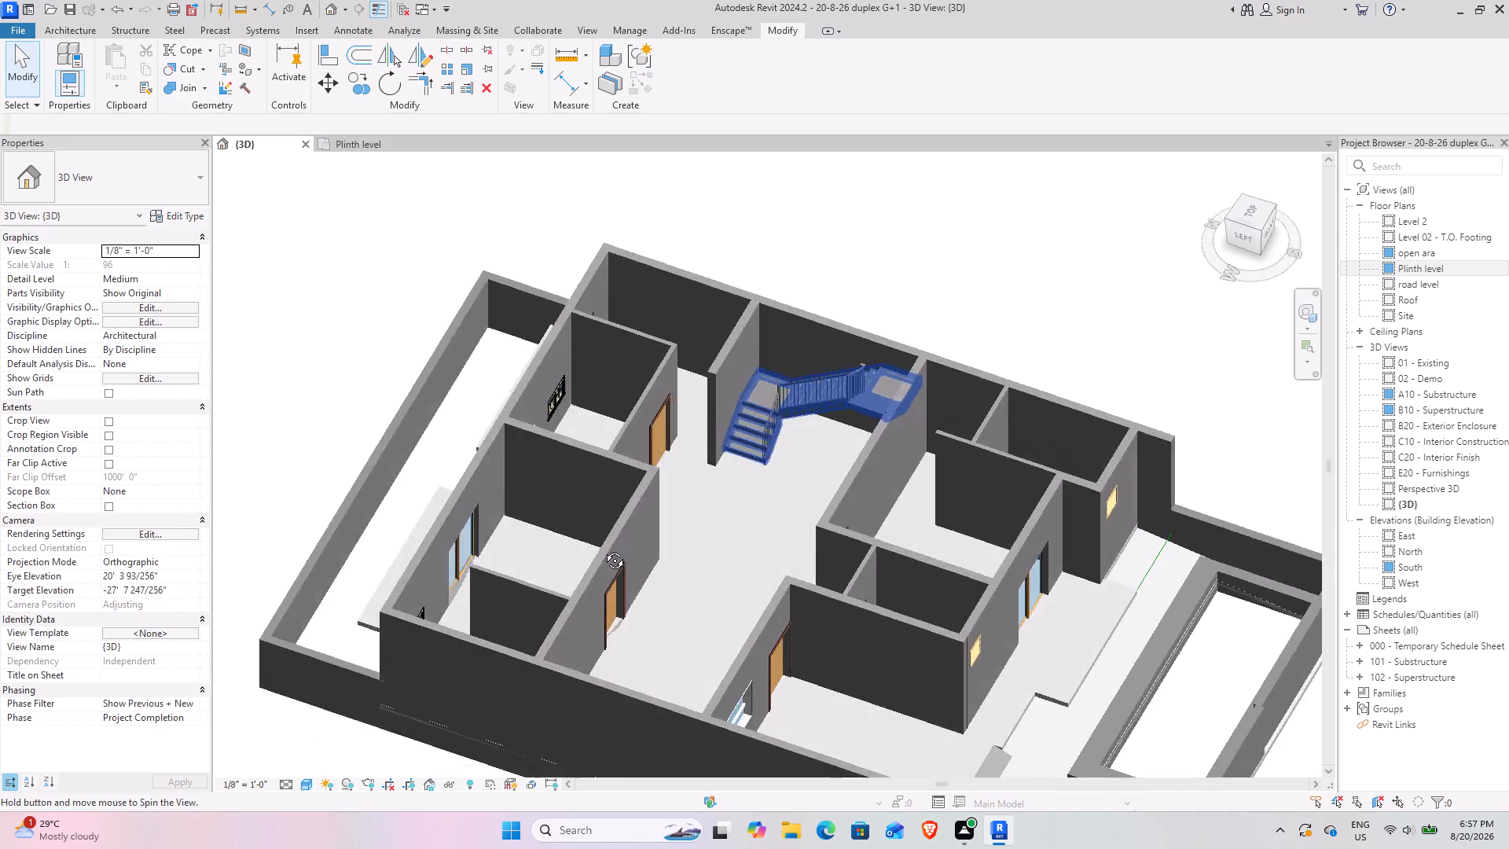
{"action": "middle_click_drag", "start_coordinate": [603, 549], "coordinate": [593, 548], "text": "shift"}
{"action": "middle_click_drag", "start_coordinate": [849, 422], "coordinate": [659, 422], "text": "shift"}
{"action": "middle_click_drag", "start_coordinate": [797, 483], "coordinate": [1027, 509], "text": "shift"}
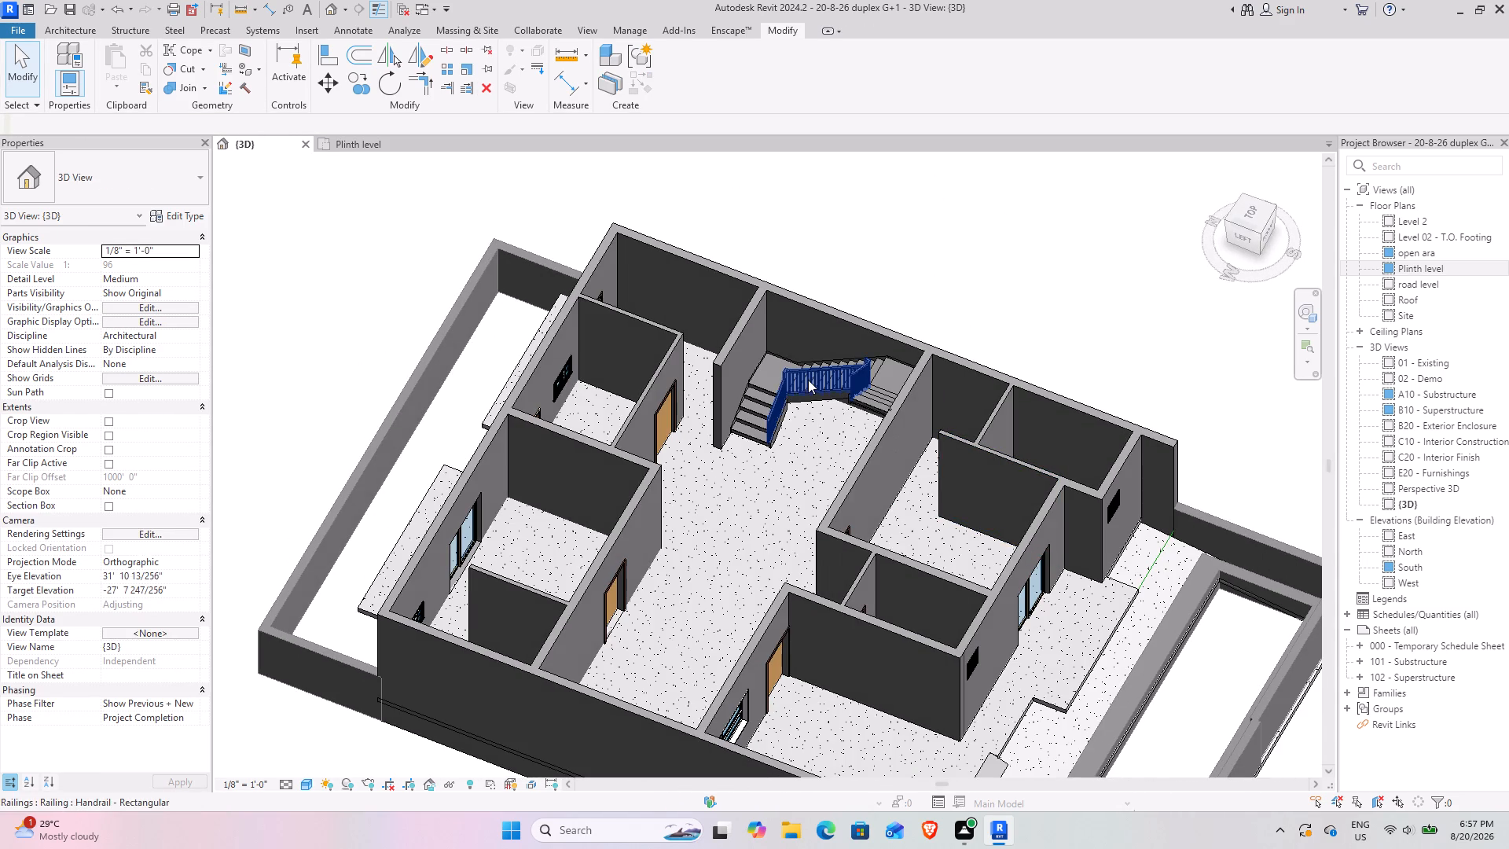
{"action": "left_click", "coordinate": [808, 380]}
{"action": "left_click", "coordinate": [151, 190]}
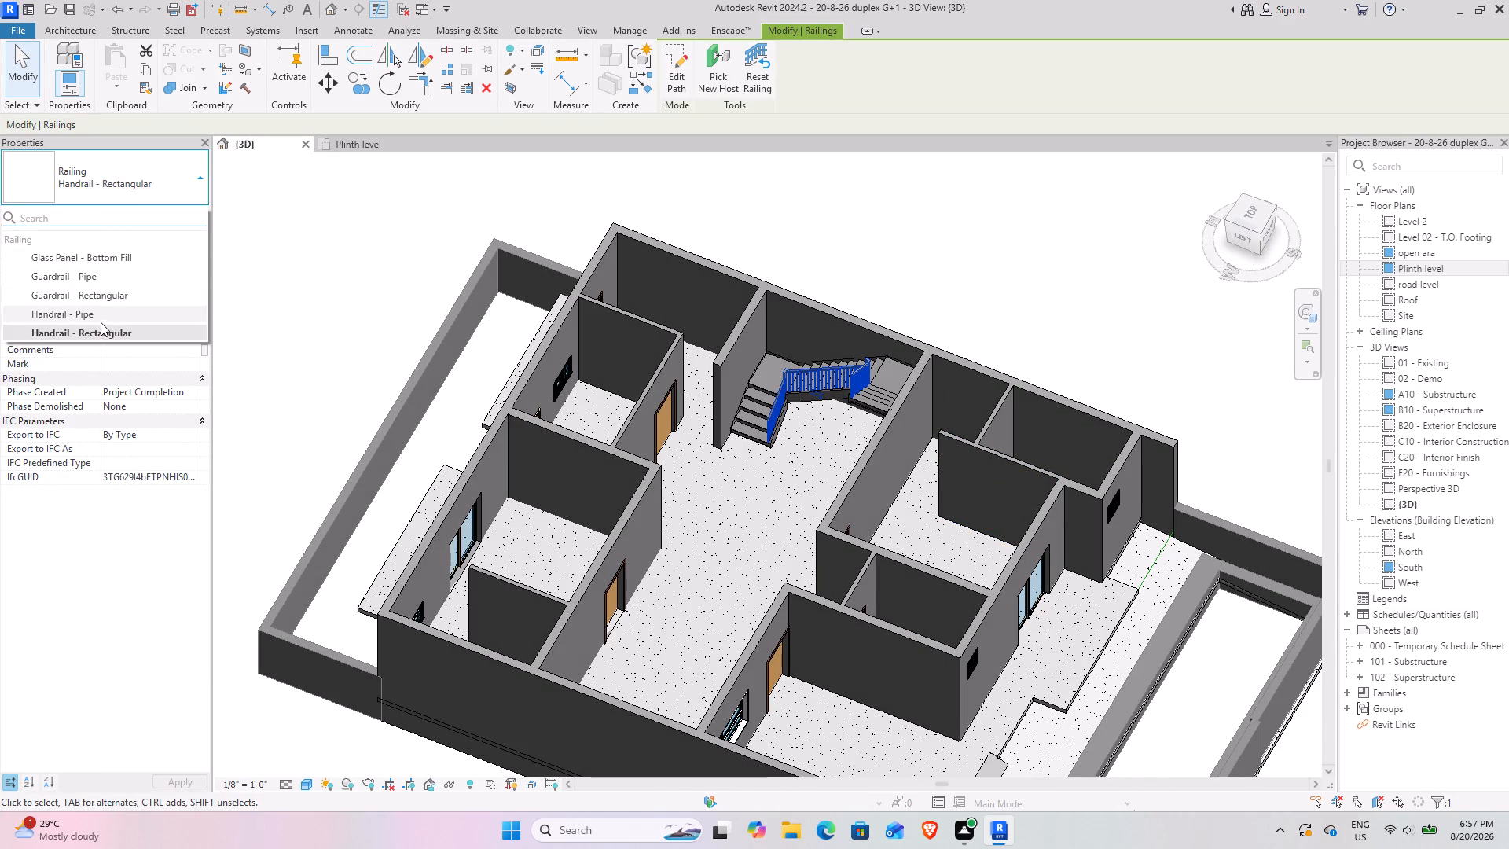
{"action": "left_click", "coordinate": [112, 260]}
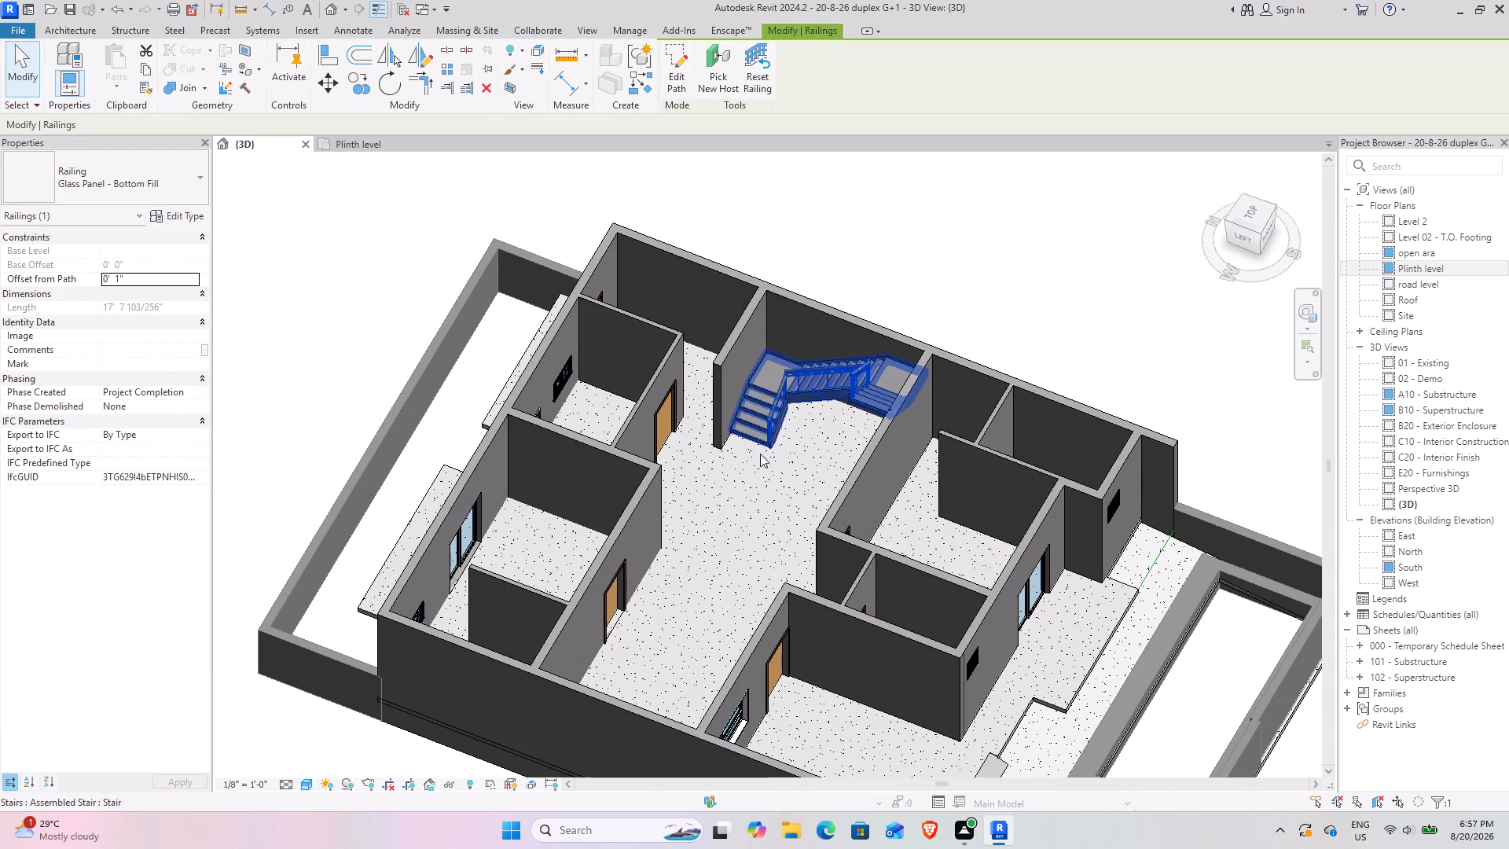
{"action": "left_click", "coordinate": [786, 499]}
Examine the staircase, its glass railing and the surrounding rooms in 3D from several angles.
{"action": "middle_click_drag", "start_coordinate": [807, 484], "coordinate": [868, 335], "text": "shift"}
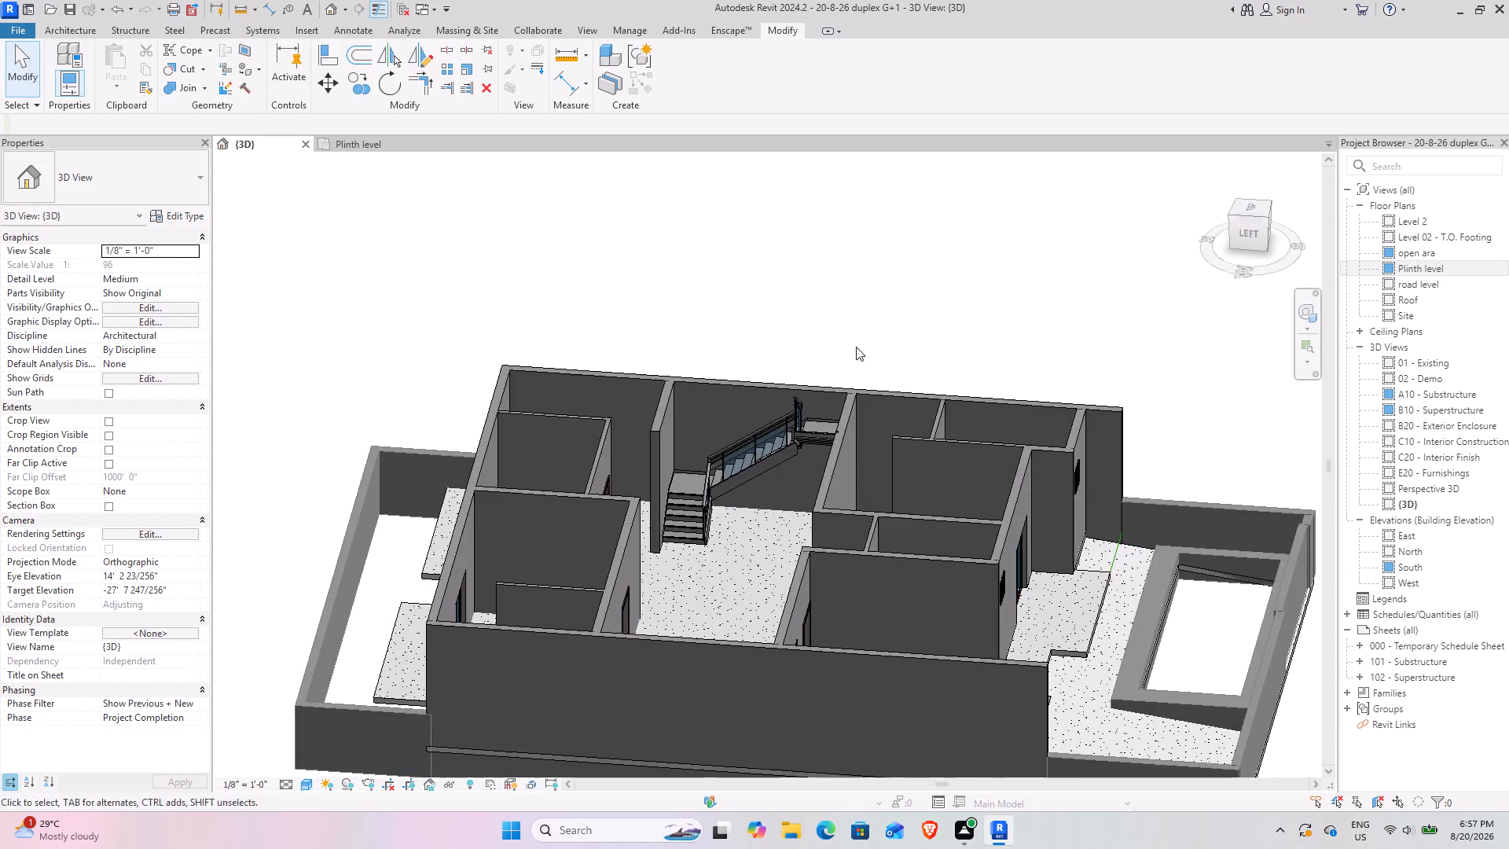
{"action": "scroll", "coordinate": [751, 442], "scroll_direction": "up", "scroll_amount": 6}
{"action": "middle_click_drag", "start_coordinate": [732, 501], "coordinate": [851, 560], "text": "shift"}
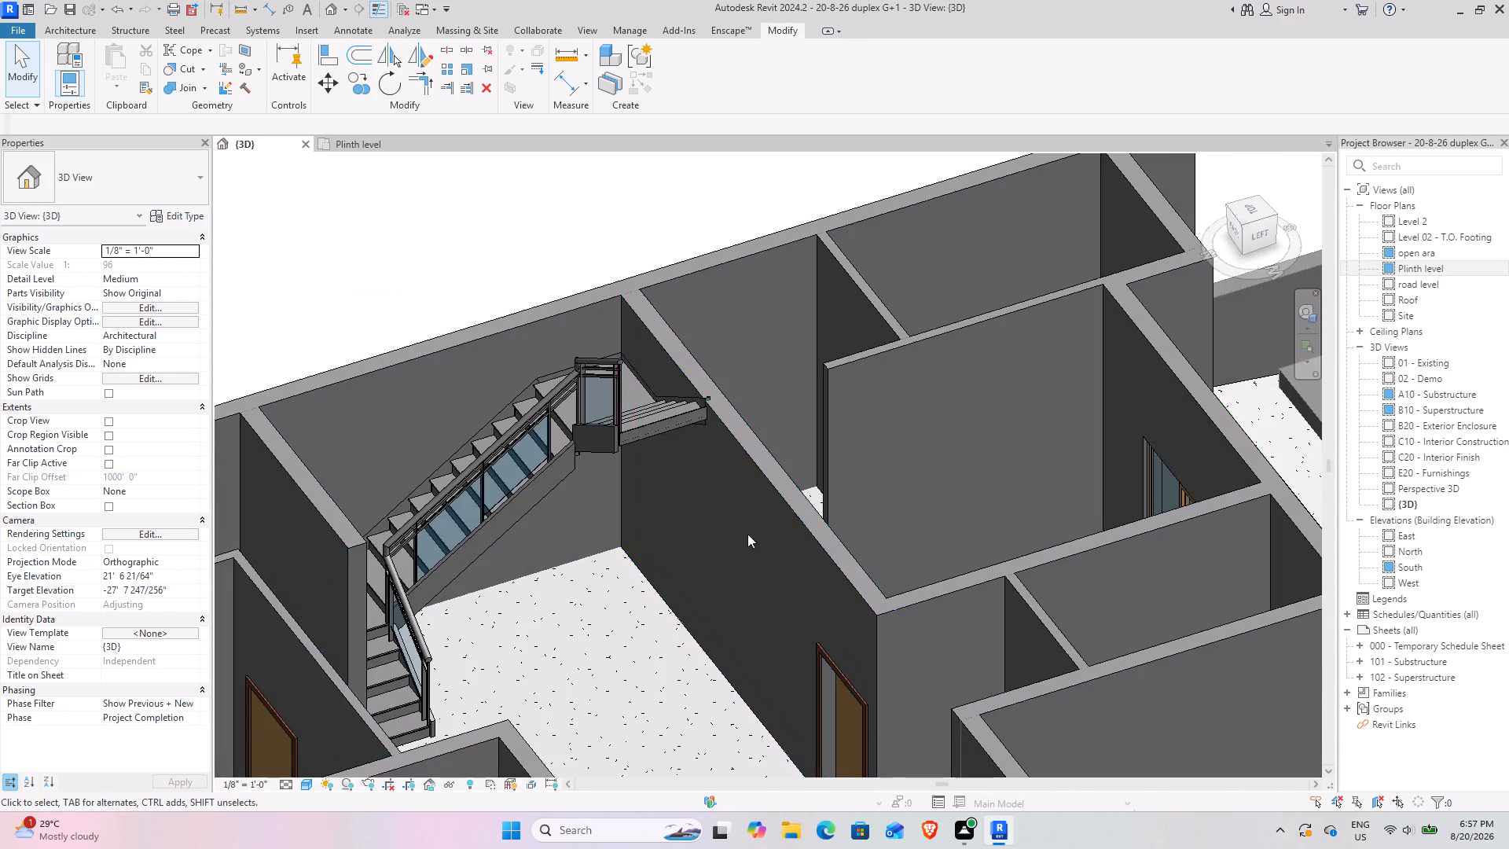
{"action": "middle_click_drag", "start_coordinate": [677, 509], "coordinate": [843, 364], "text": "shift"}
{"action": "middle_click_drag", "start_coordinate": [742, 573], "coordinate": [781, 553], "text": "shift"}
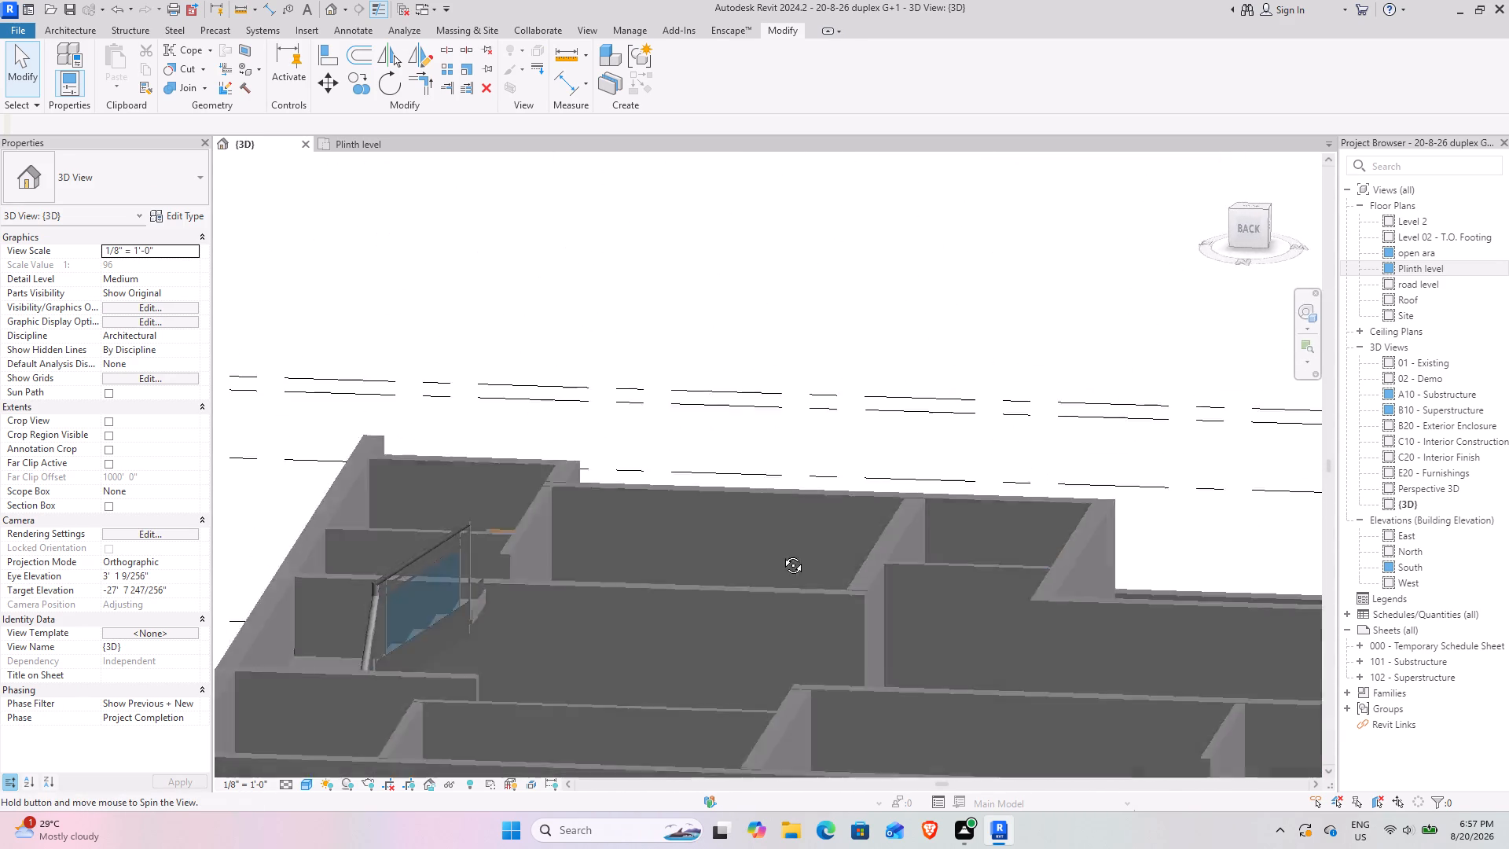
{"action": "middle_click_drag", "start_coordinate": [781, 553], "coordinate": [460, 581], "text": "shift"}
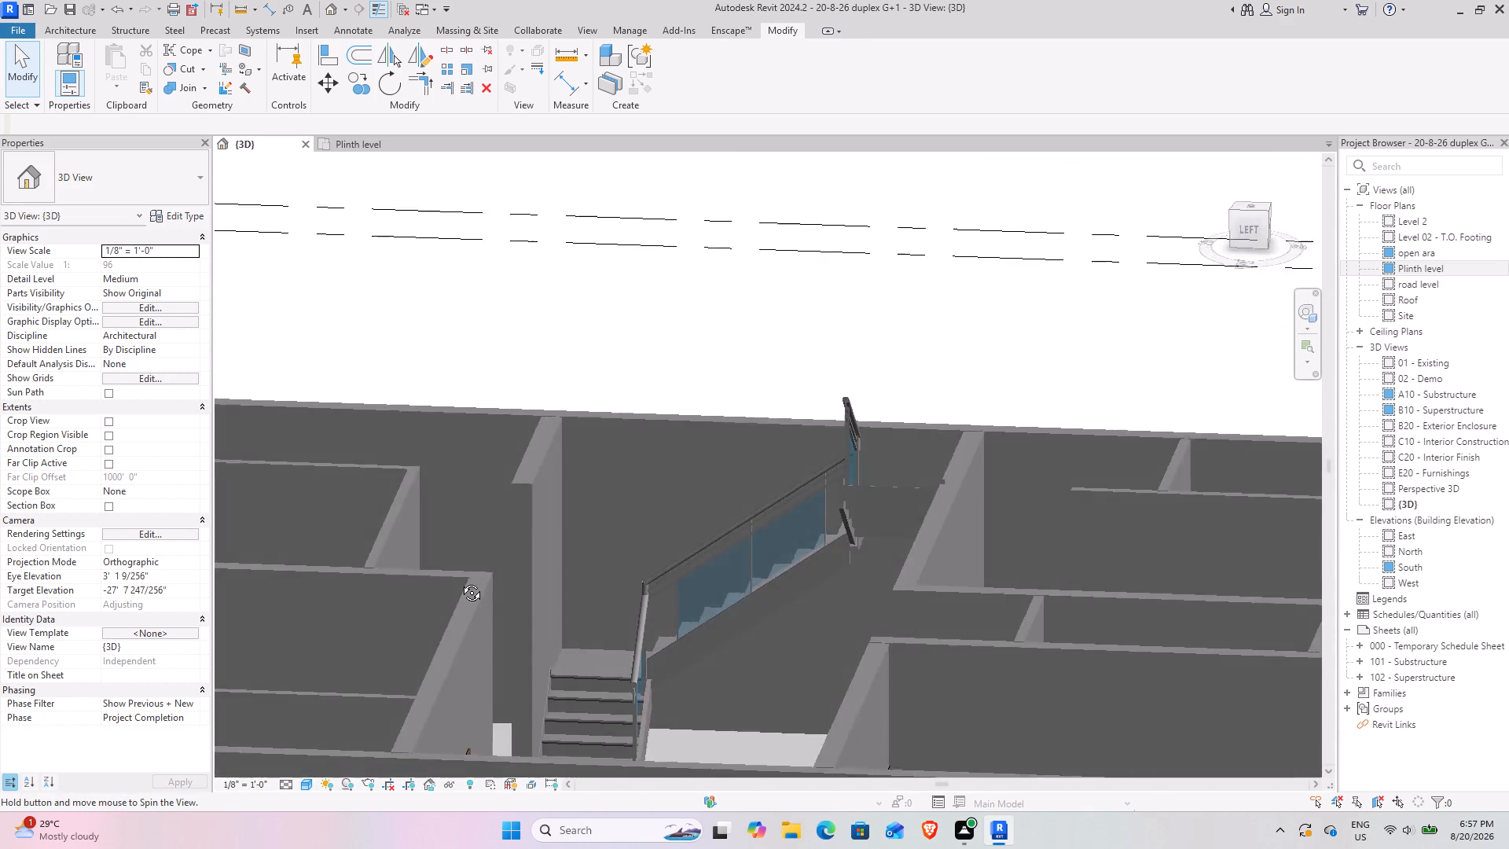
{"action": "middle_click_drag", "start_coordinate": [460, 581], "coordinate": [358, 594], "text": "shift"}
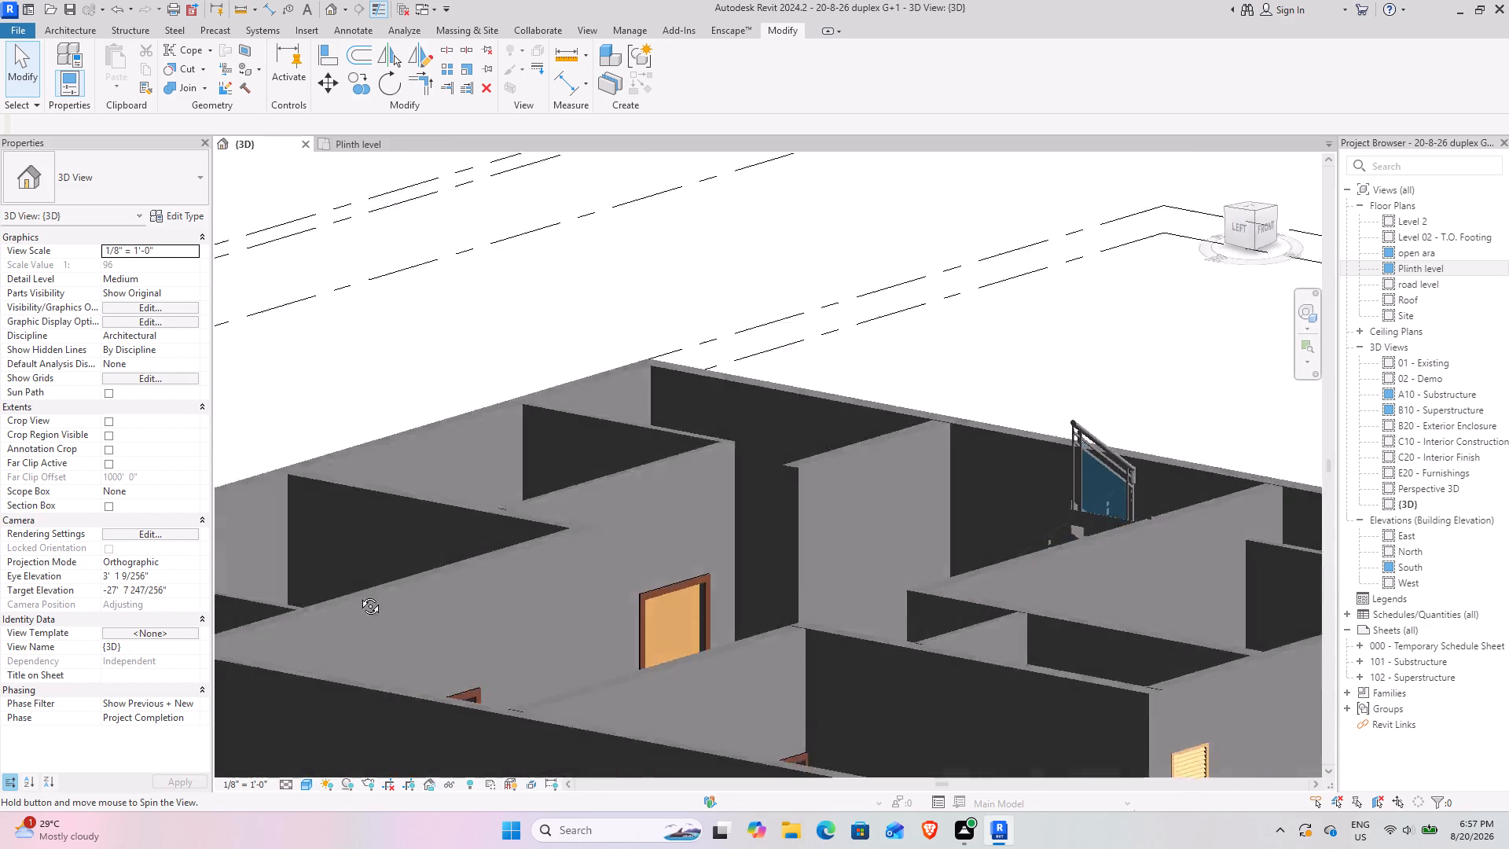
{"action": "middle_click_drag", "start_coordinate": [358, 594], "coordinate": [393, 628], "text": "shift"}
{"action": "scroll", "coordinate": [726, 572], "scroll_direction": "down", "scroll_amount": 4}
{"action": "middle_click_drag", "start_coordinate": [729, 638], "coordinate": [547, 612], "text": "shift"}
{"action": "middle_click_drag", "start_coordinate": [710, 645], "coordinate": [643, 388]}
{"action": "middle_click_drag", "start_coordinate": [805, 532], "coordinate": [750, 564], "text": "shift"}
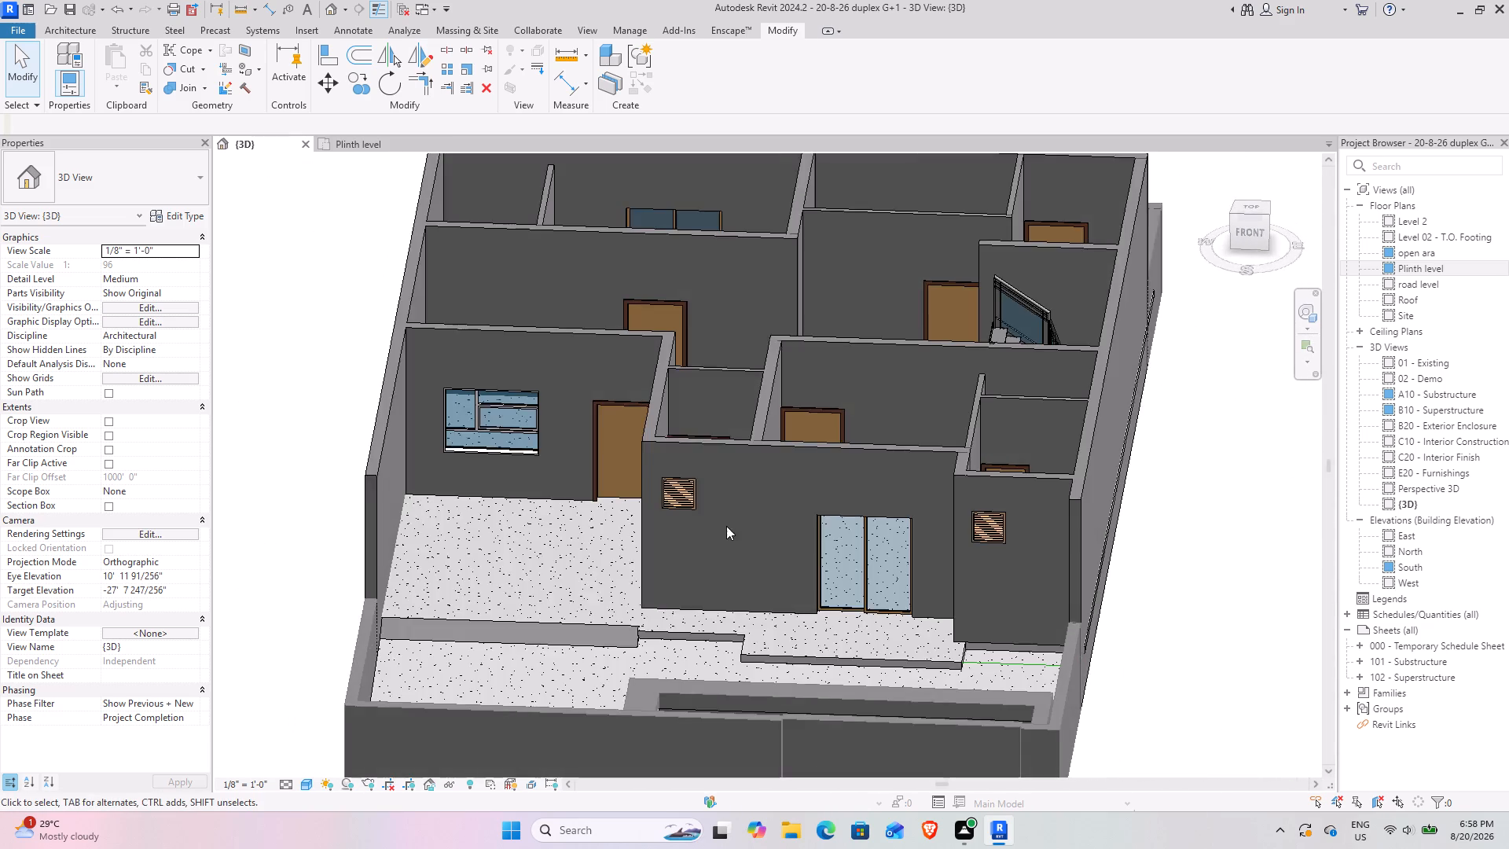
{"action": "scroll", "coordinate": [725, 526], "scroll_direction": "down", "scroll_amount": 3}
{"action": "middle_click_drag", "start_coordinate": [620, 538], "coordinate": [659, 612], "text": "shift"}
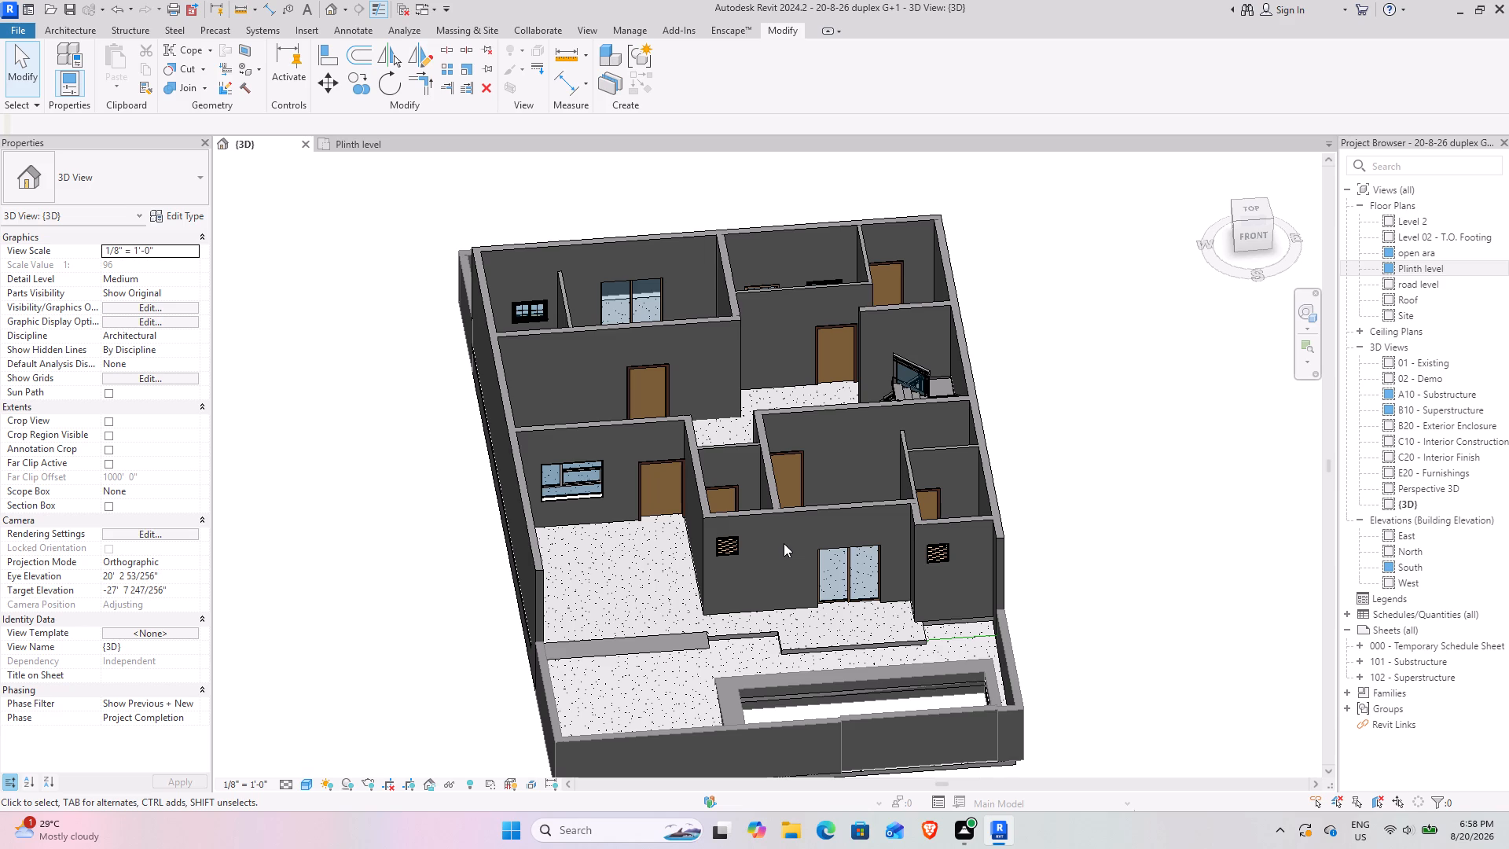
{"action": "scroll", "coordinate": [732, 453], "scroll_direction": "down", "scroll_amount": 3}
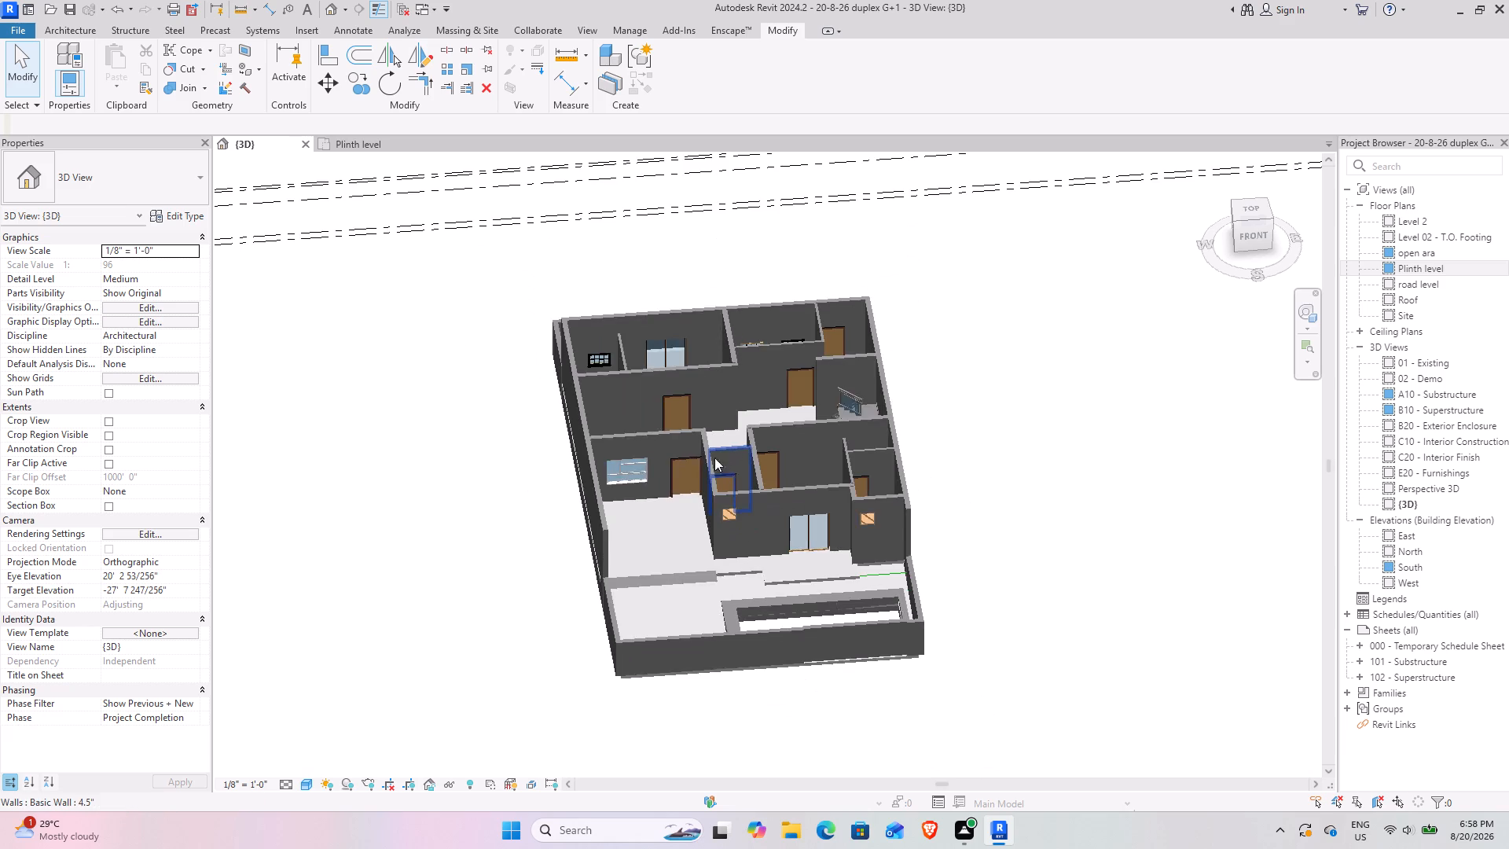
{"action": "middle_click_drag", "start_coordinate": [595, 555], "coordinate": [689, 380], "text": "shift"}
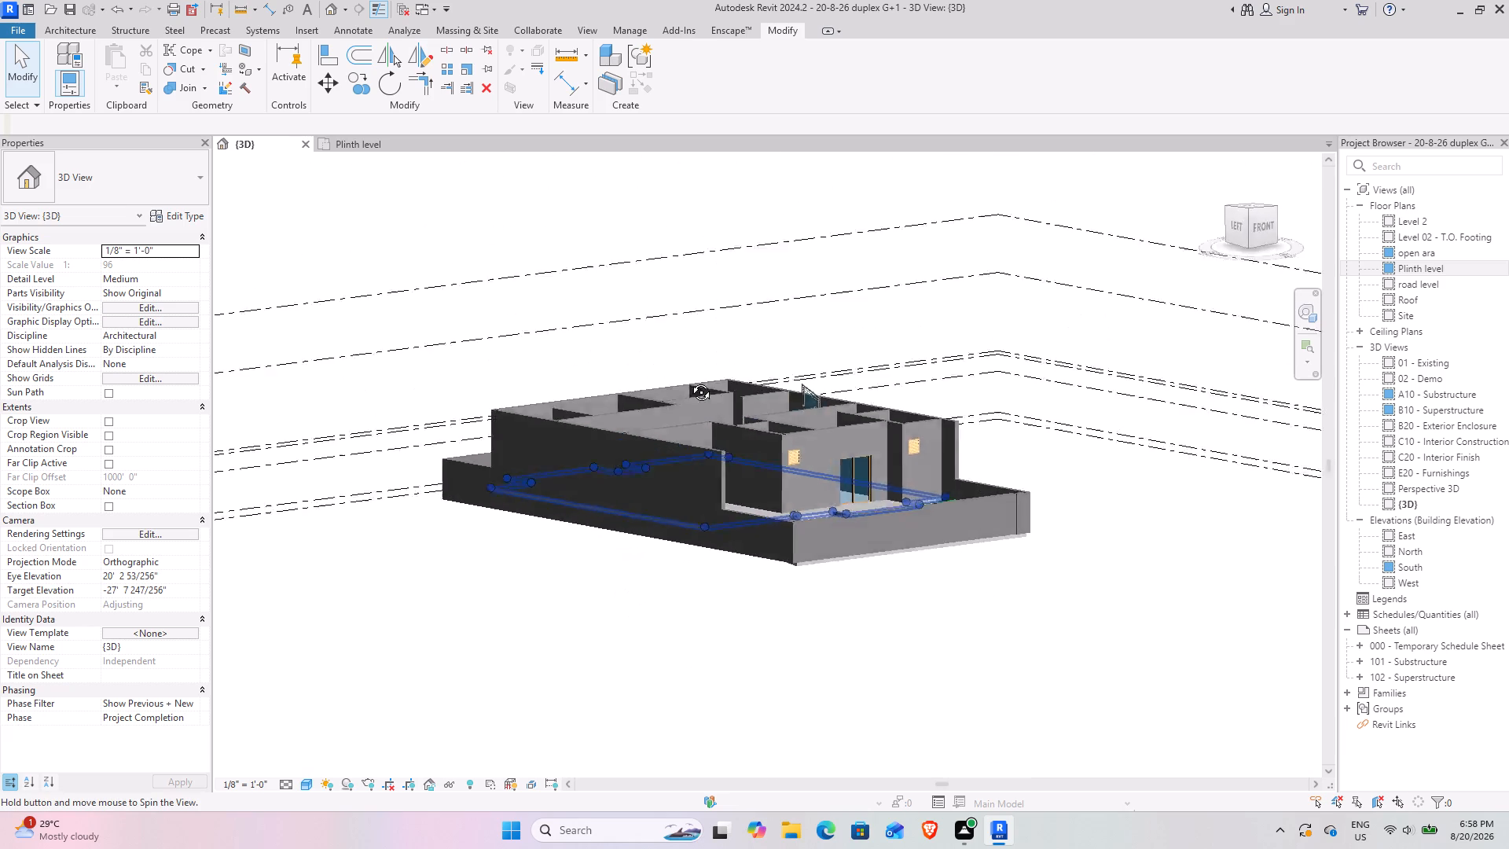
{"action": "middle_click_drag", "start_coordinate": [689, 380], "coordinate": [954, 640], "text": "shift"}
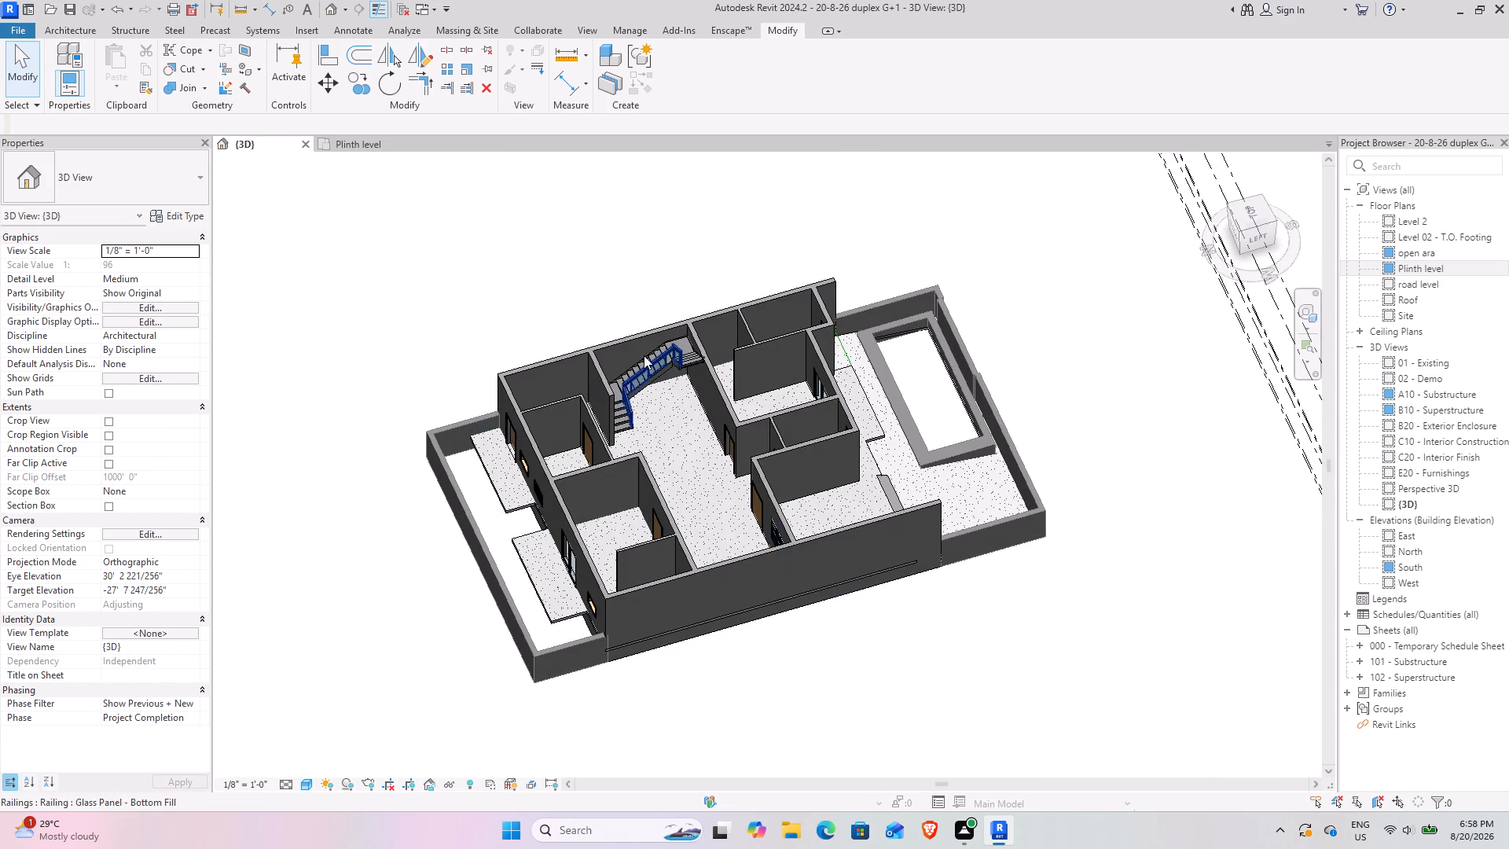
{"action": "scroll", "coordinate": [644, 355], "scroll_direction": "up", "scroll_amount": 8}
{"action": "middle_click_drag", "start_coordinate": [687, 614], "coordinate": [666, 531], "text": "shift"}
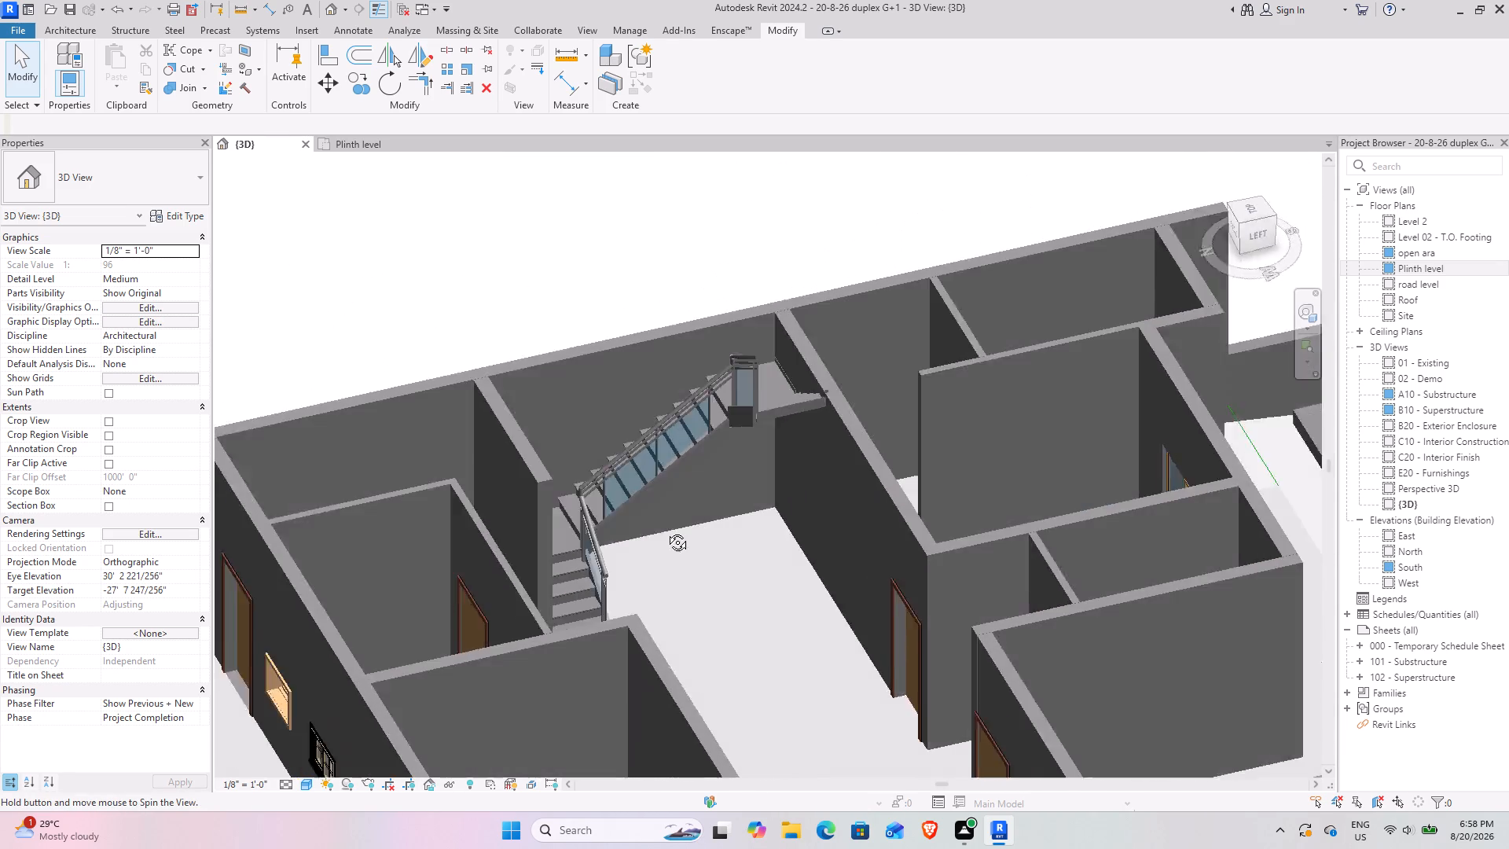
{"action": "middle_click_drag", "start_coordinate": [666, 531], "coordinate": [664, 531], "text": "shift"}
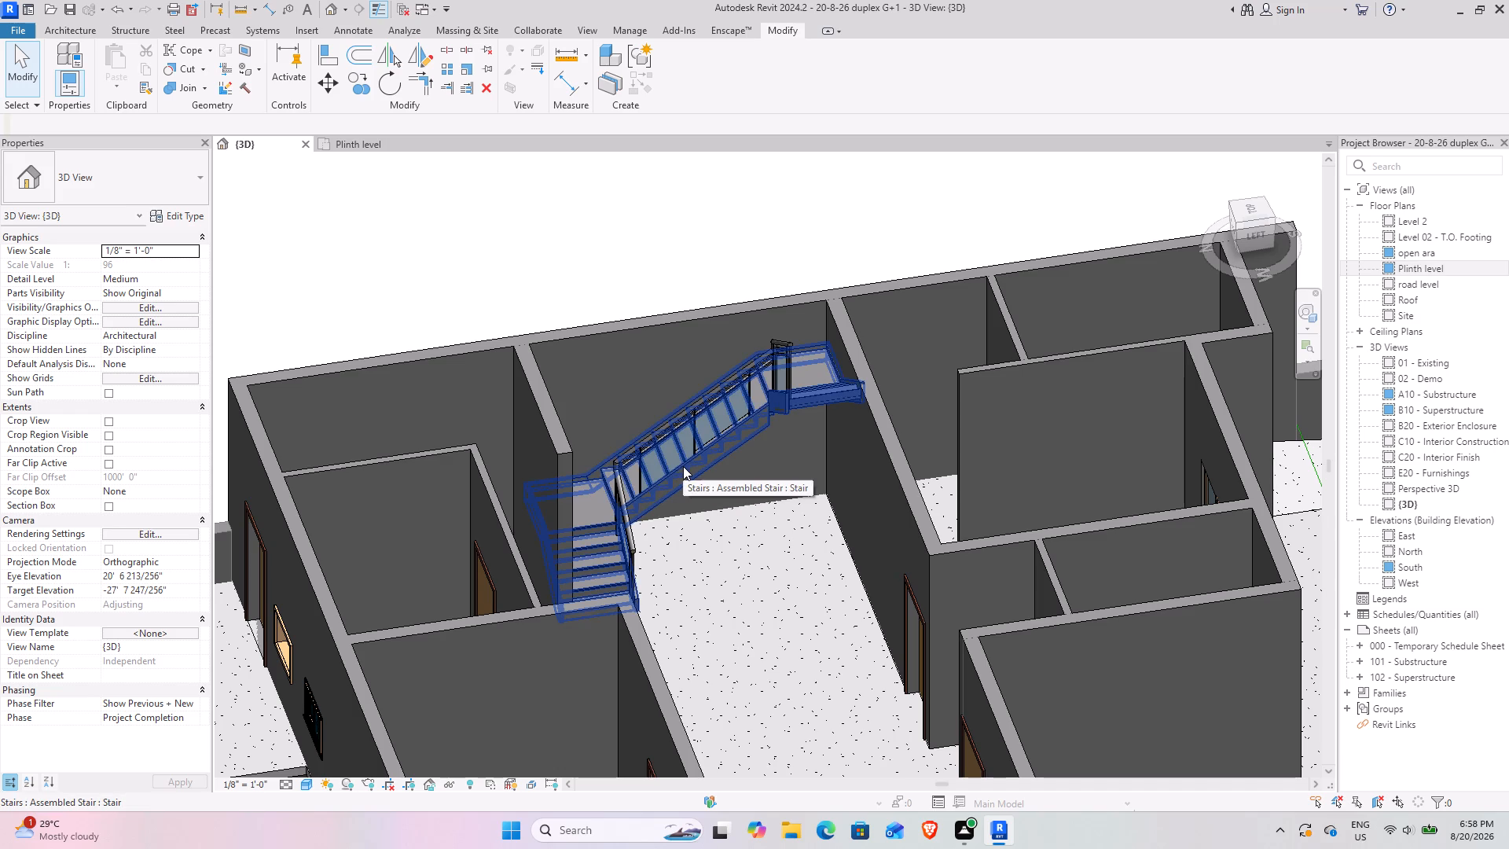
{"action": "scroll", "coordinate": [696, 456], "scroll_direction": "down", "scroll_amount": 2}
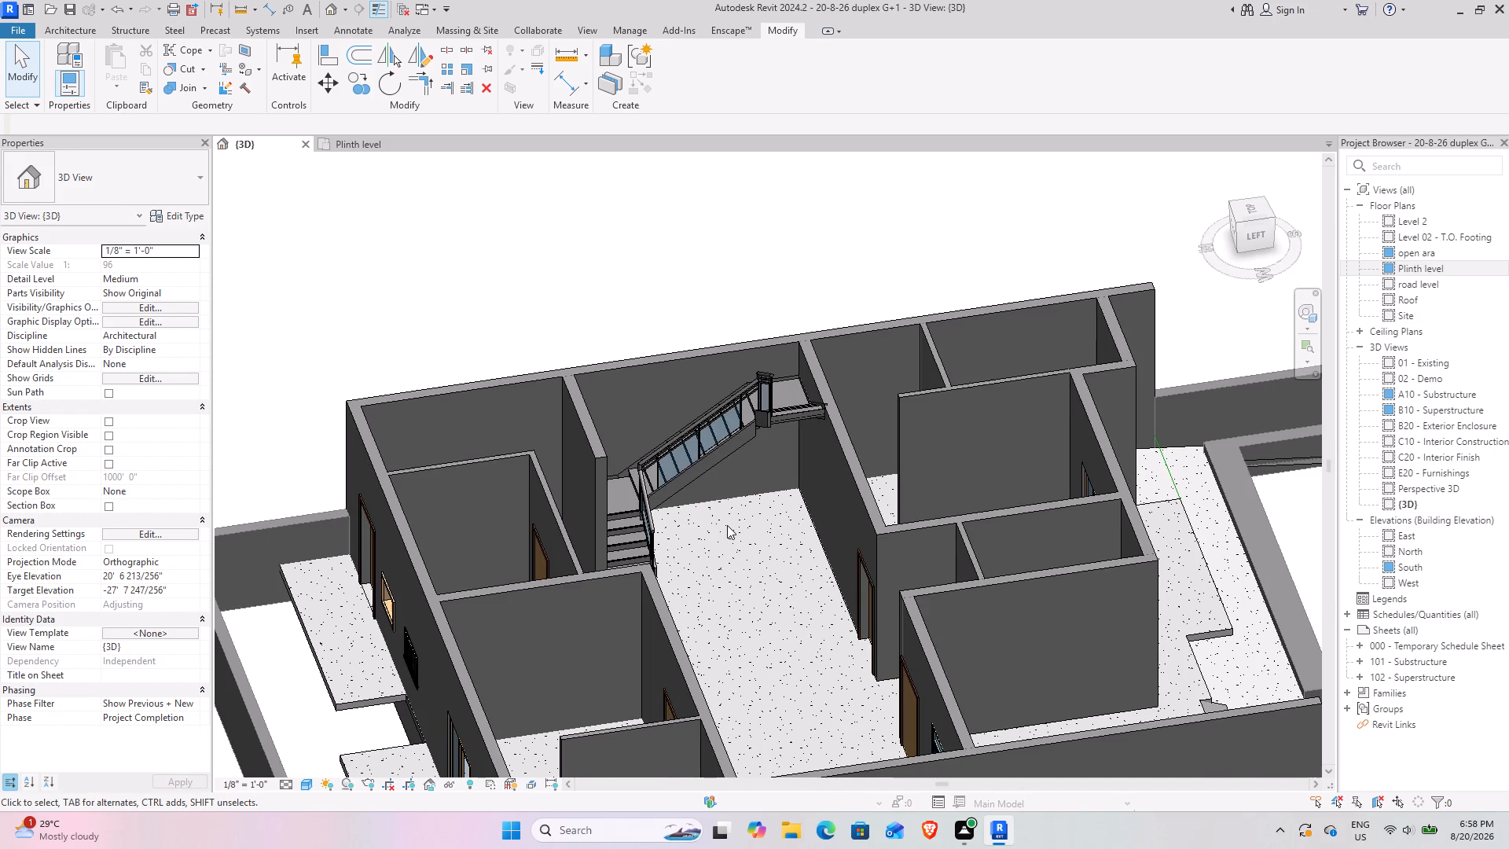
Examine the whole house in 3D from several angles, ending at the front compound wall.
{"action": "scroll", "coordinate": [714, 548], "scroll_direction": "down", "scroll_amount": 1}
{"action": "middle_click_drag", "start_coordinate": [811, 616], "coordinate": [564, 525], "text": "shift"}
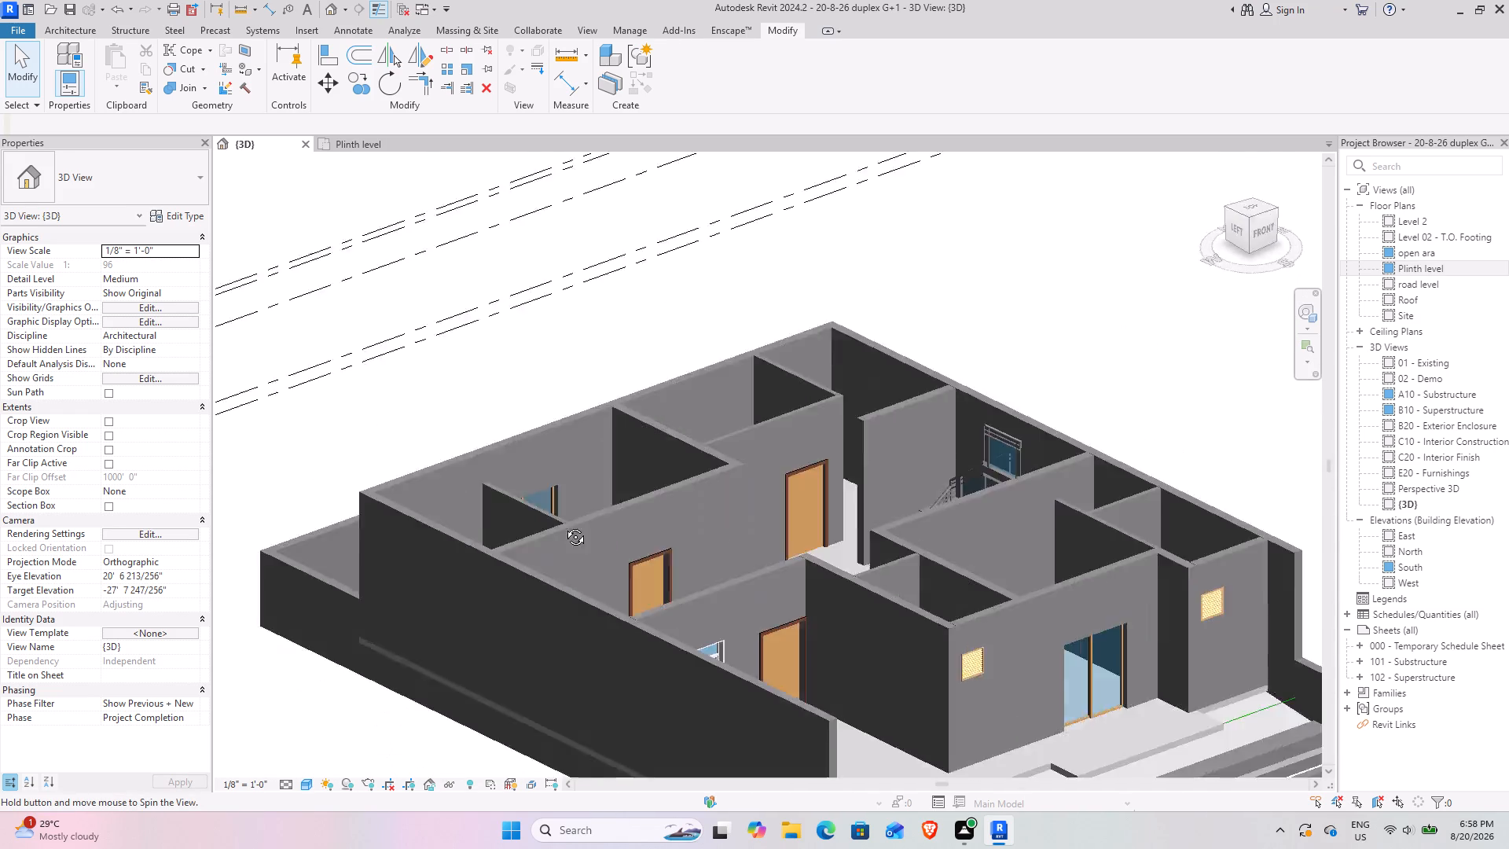
{"action": "middle_click_drag", "start_coordinate": [564, 525], "coordinate": [579, 533], "text": "shift"}
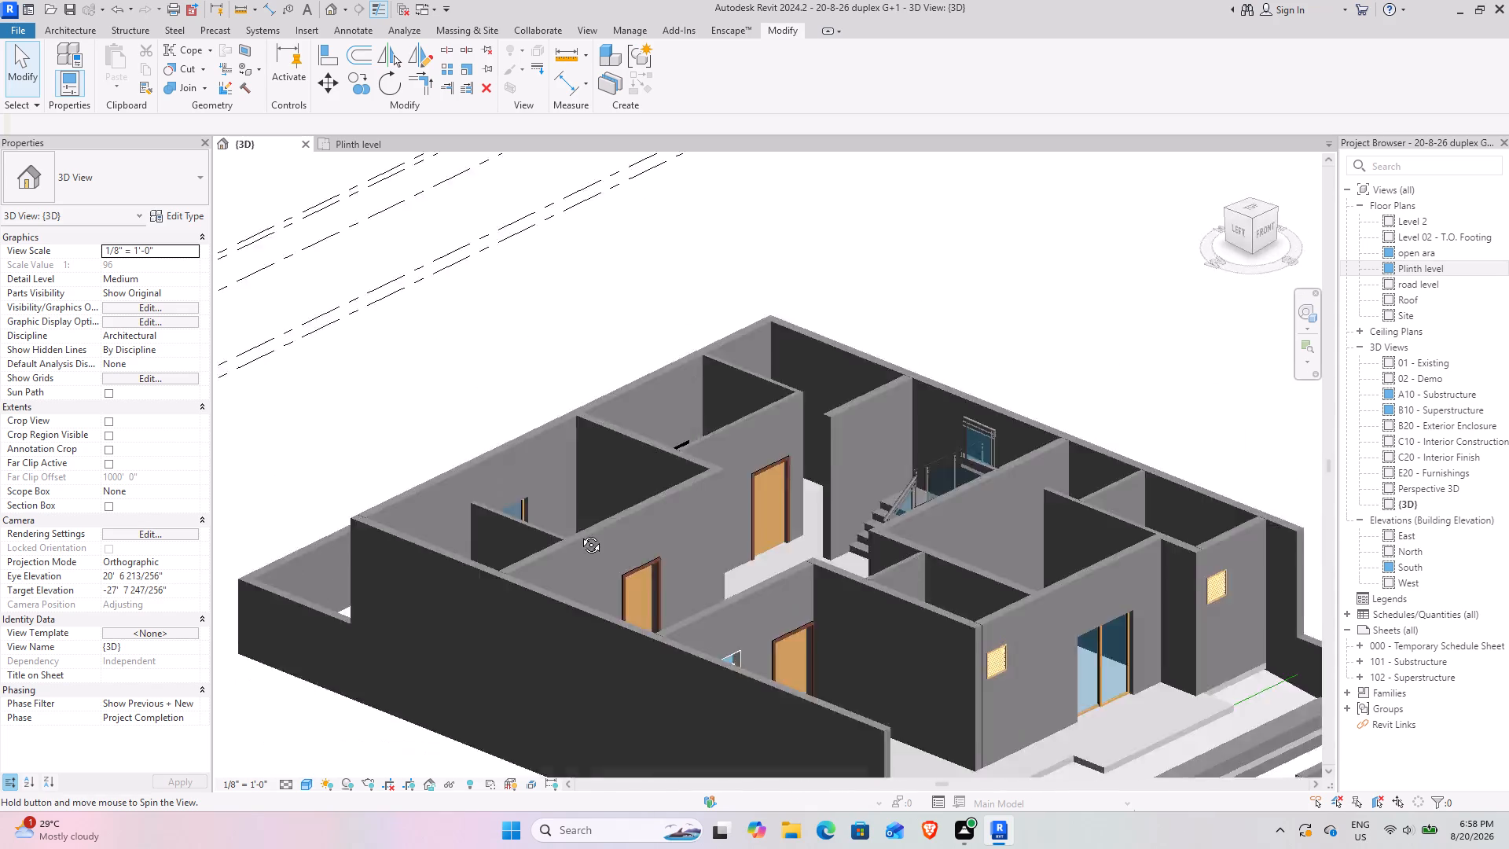
{"action": "middle_click_drag", "start_coordinate": [579, 533], "coordinate": [454, 506], "text": "shift"}
{"action": "scroll", "coordinate": [644, 561], "scroll_direction": "down", "scroll_amount": 3}
{"action": "middle_click_drag", "start_coordinate": [699, 538], "coordinate": [710, 689]}
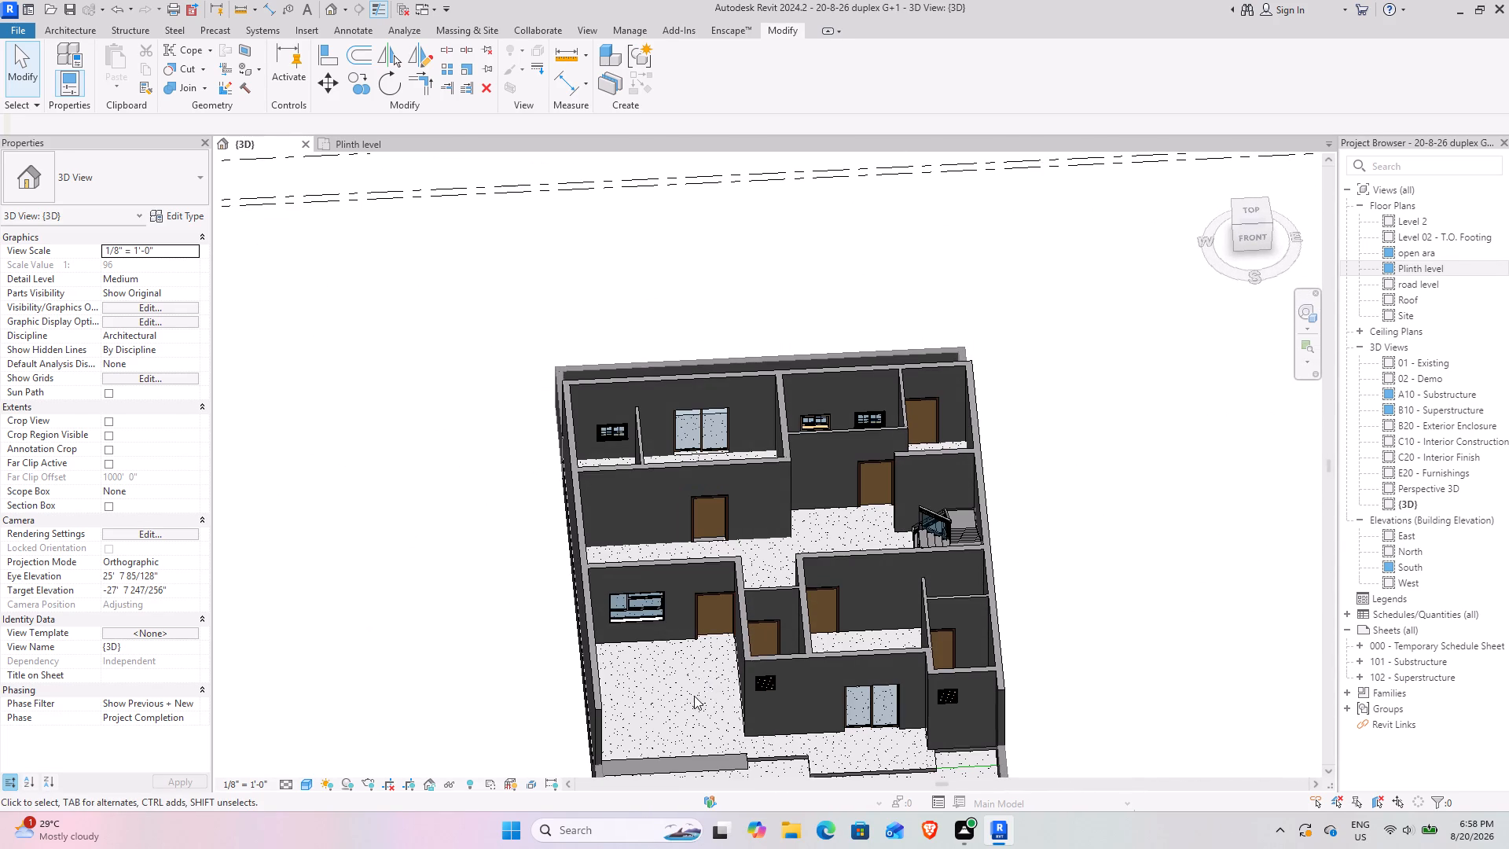
{"action": "middle_click_drag", "start_coordinate": [673, 694], "coordinate": [641, 458]}
{"action": "middle_click_drag", "start_coordinate": [651, 633], "coordinate": [621, 614]}
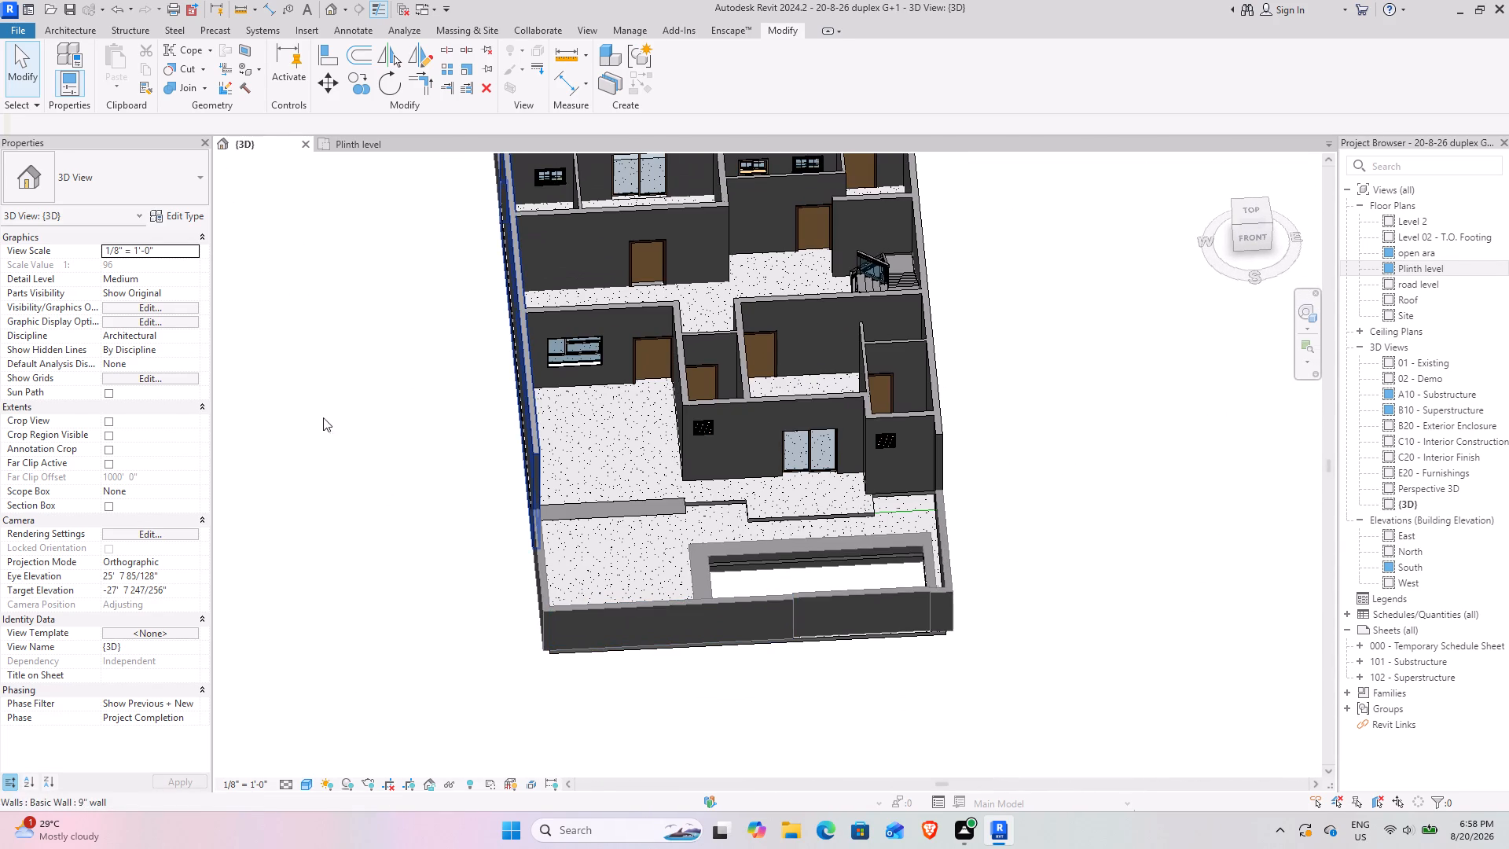
Start placing a component and browse for a family to load in Documents, SHUBHAM CITY, Gate.
{"action": "left_click", "coordinate": [62, 31]}
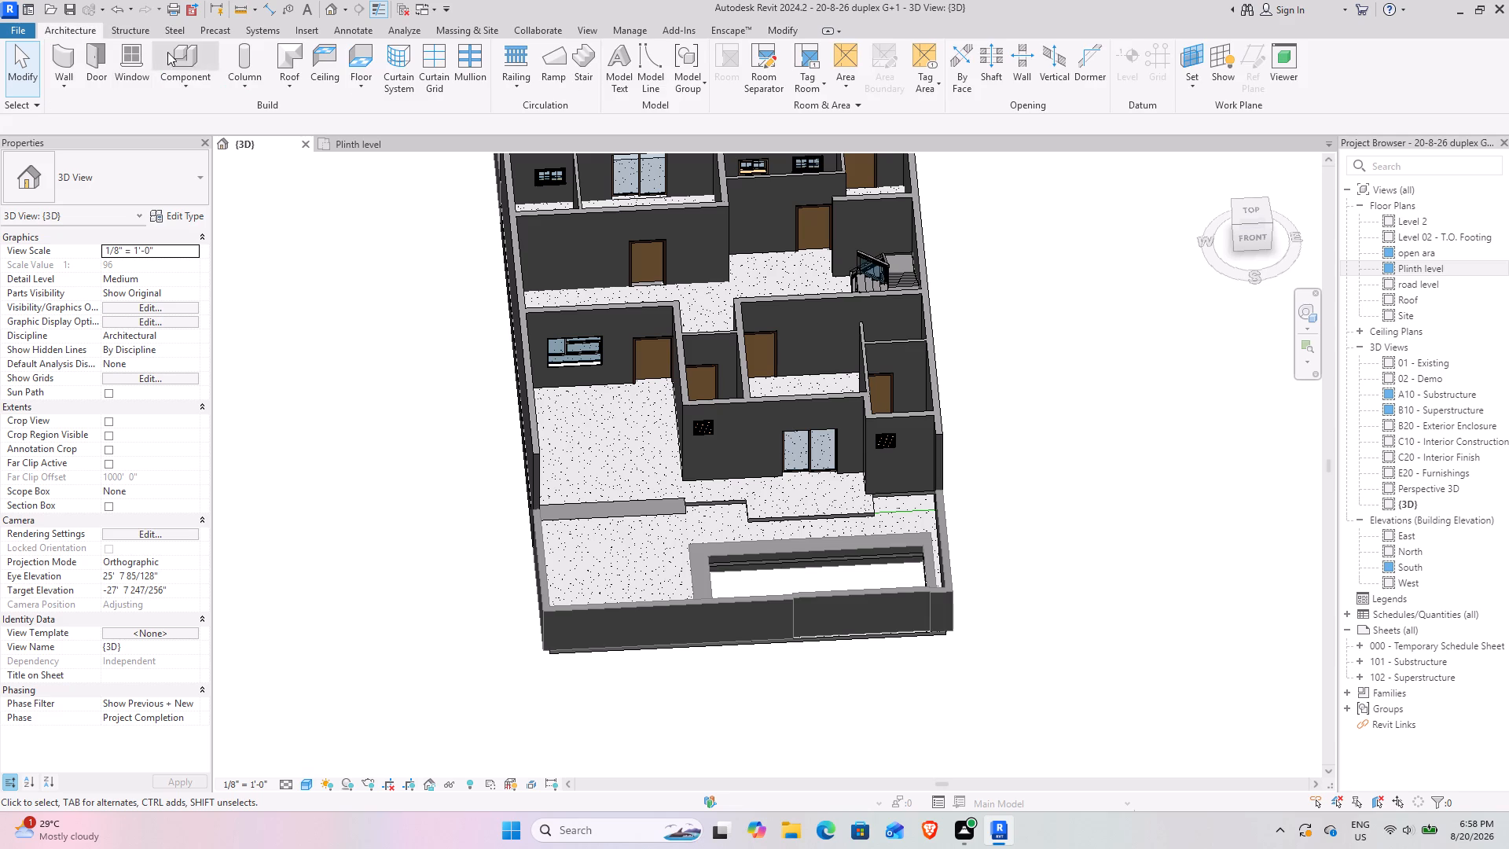
{"action": "left_click", "coordinate": [189, 61]}
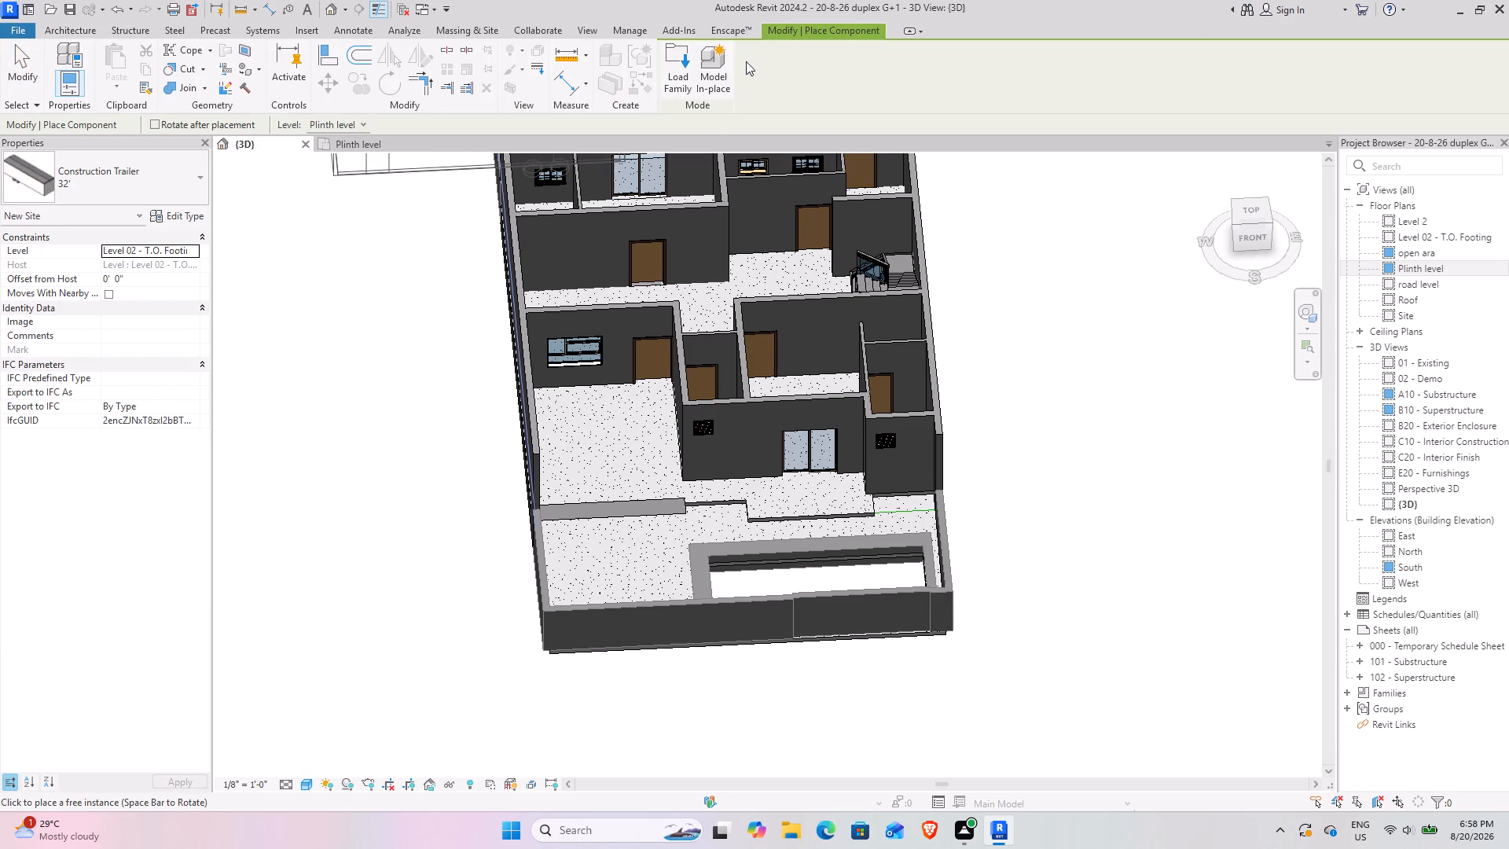
{"action": "left_click", "coordinate": [674, 86]}
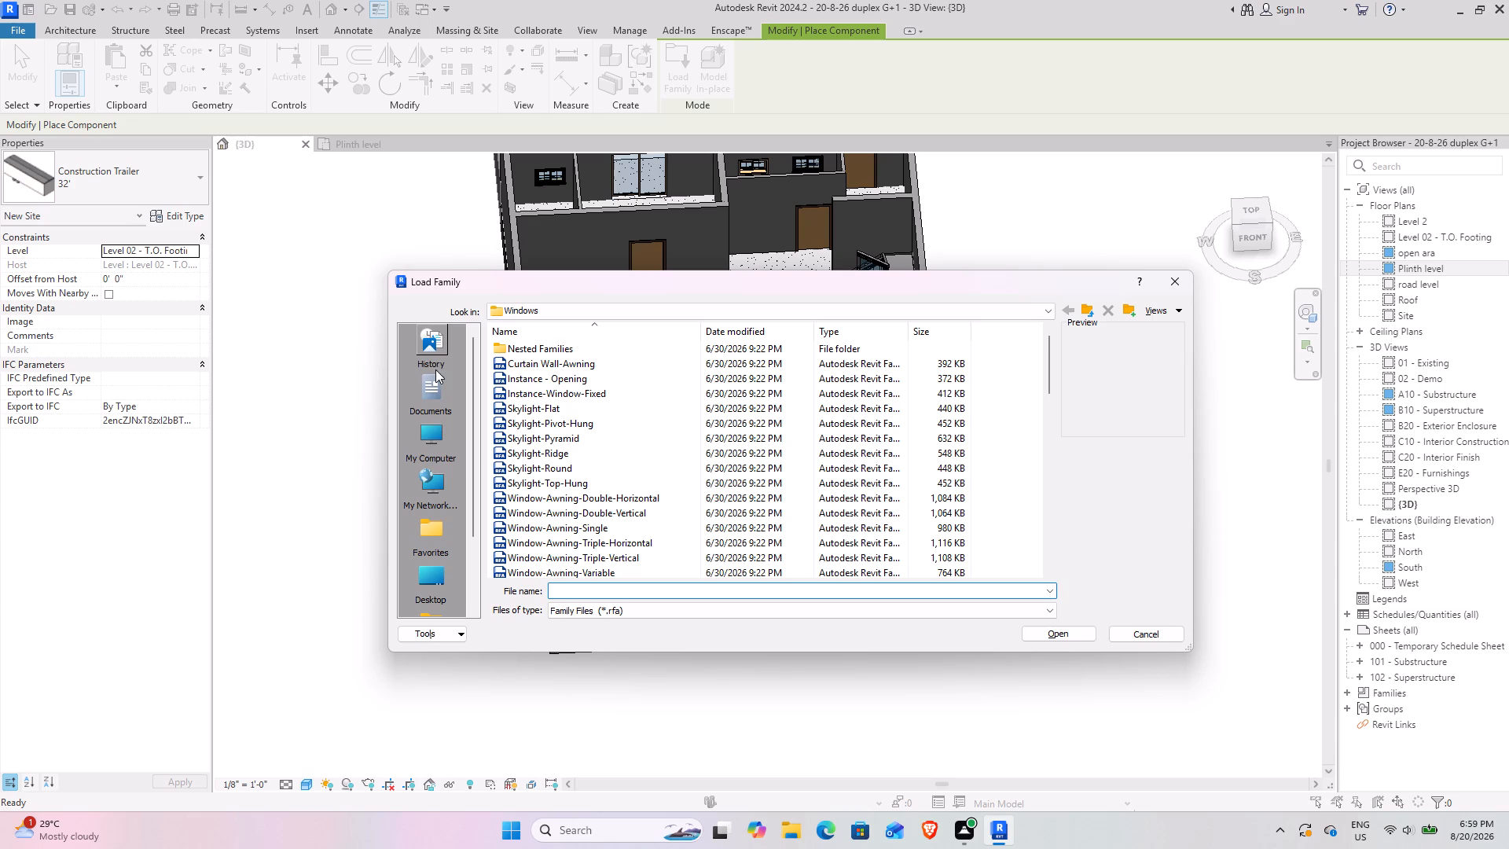
{"action": "scroll", "coordinate": [437, 535], "scroll_direction": "down", "scroll_amount": 1}
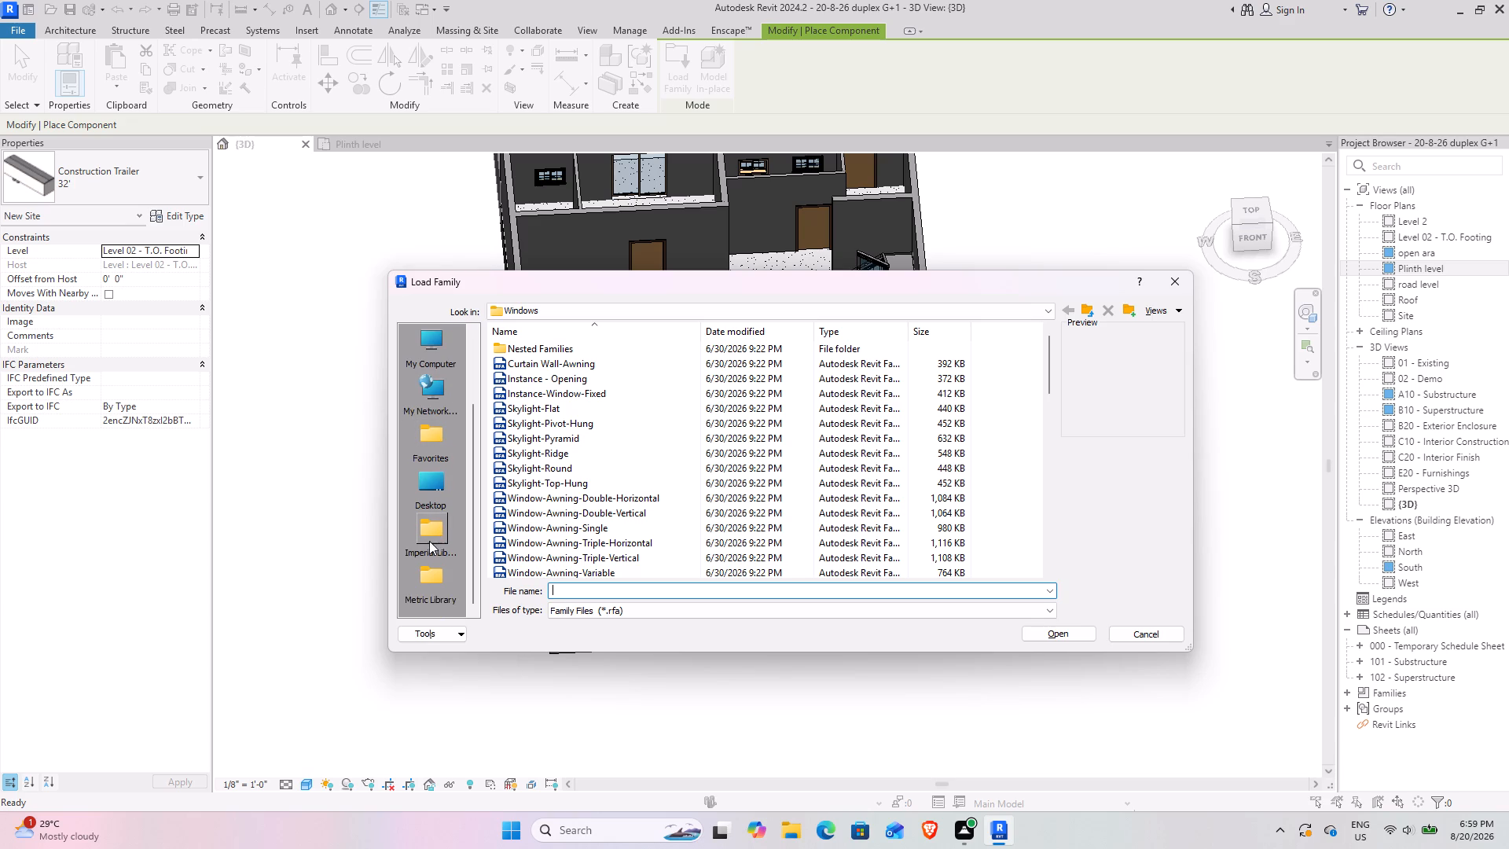
{"action": "left_click", "coordinate": [442, 497]}
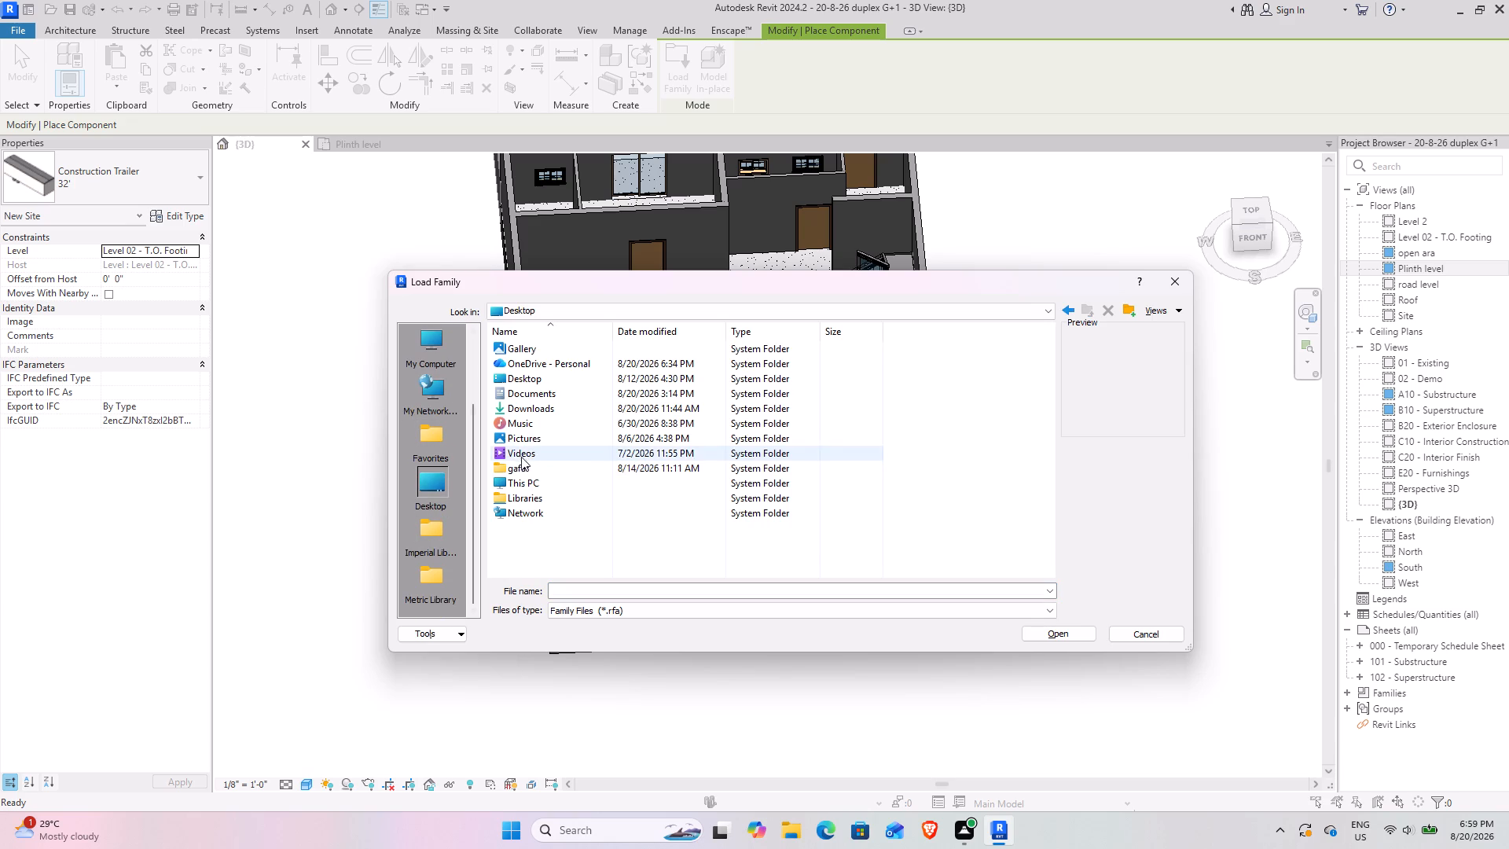
{"action": "double_click", "coordinate": [547, 390]}
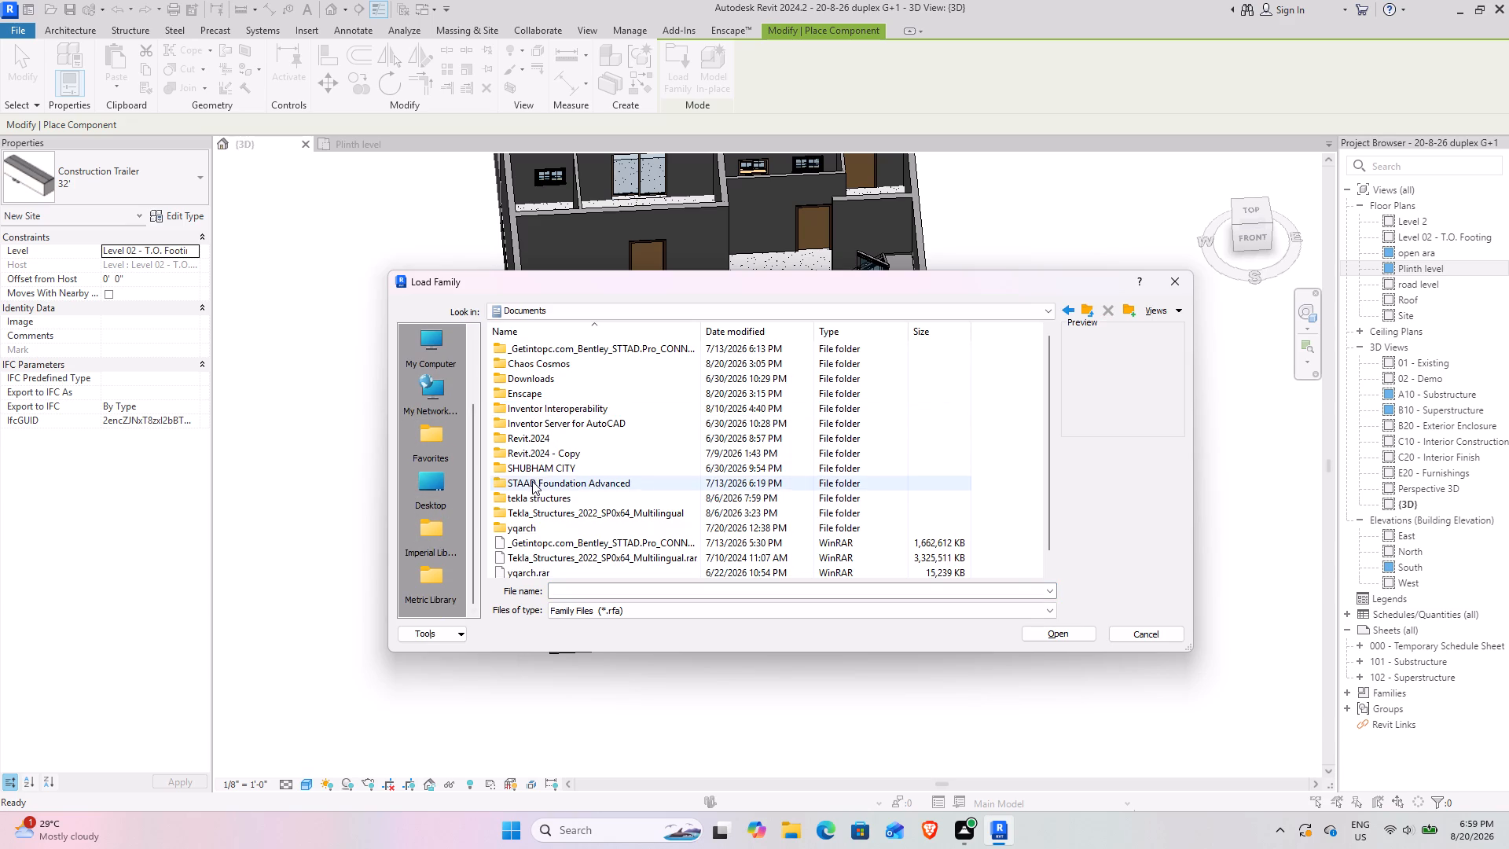
{"action": "double_click", "coordinate": [539, 465]}
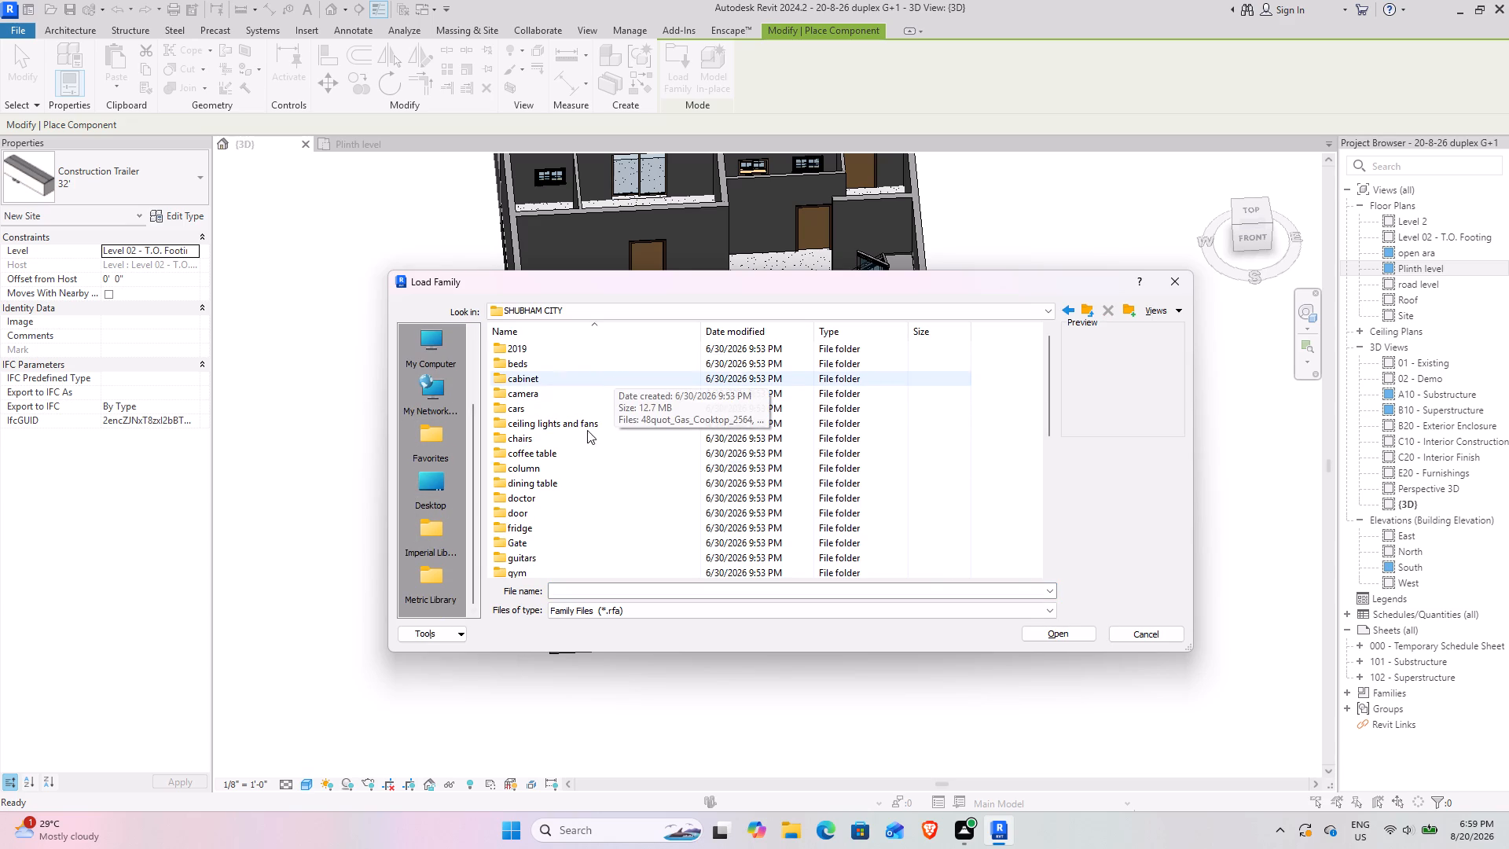
{"action": "double_click", "coordinate": [532, 538]}
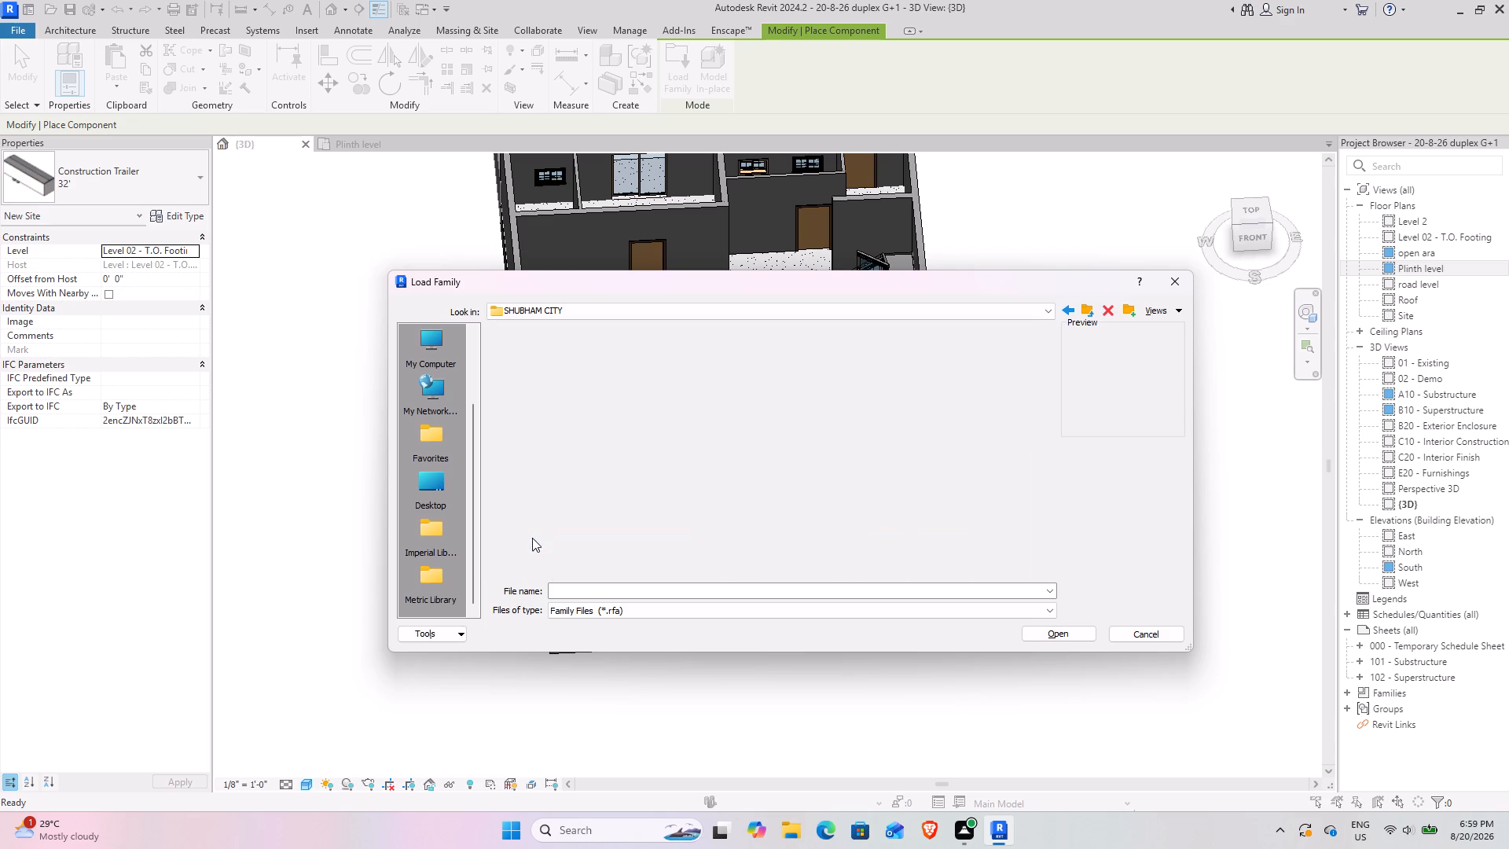
Enlarge the gate thumbnails, load the DOUBLE_METAL_GATE_10830 family, and leave the command without placing it.
{"action": "scroll", "coordinate": [542, 466], "scroll_direction": "up", "scroll_amount": 7, "text": "ctrl"}
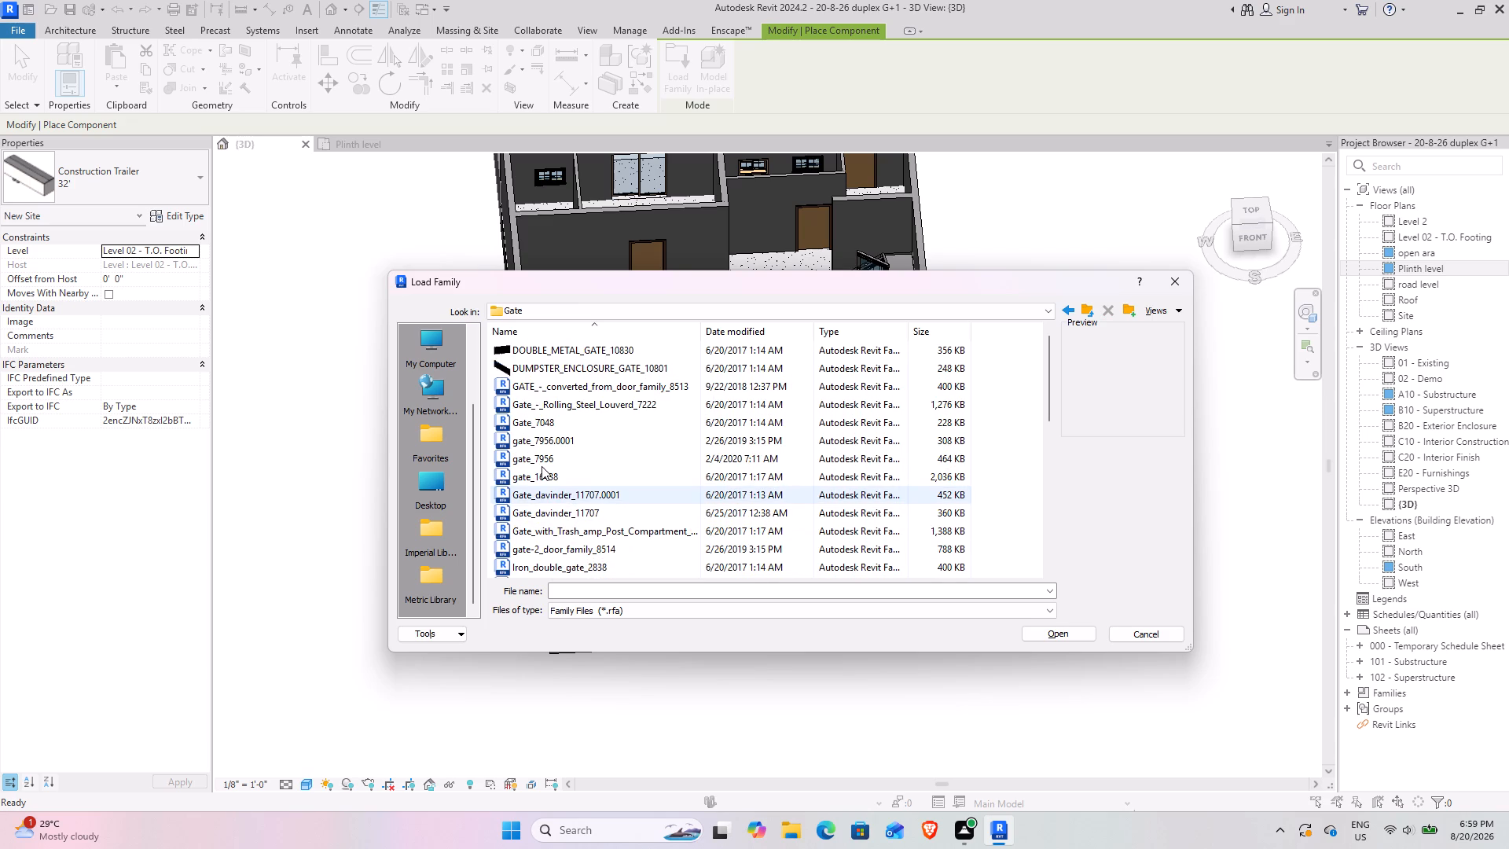
{"action": "scroll", "coordinate": [542, 466], "scroll_direction": "up", "scroll_amount": 15, "text": "ctrl"}
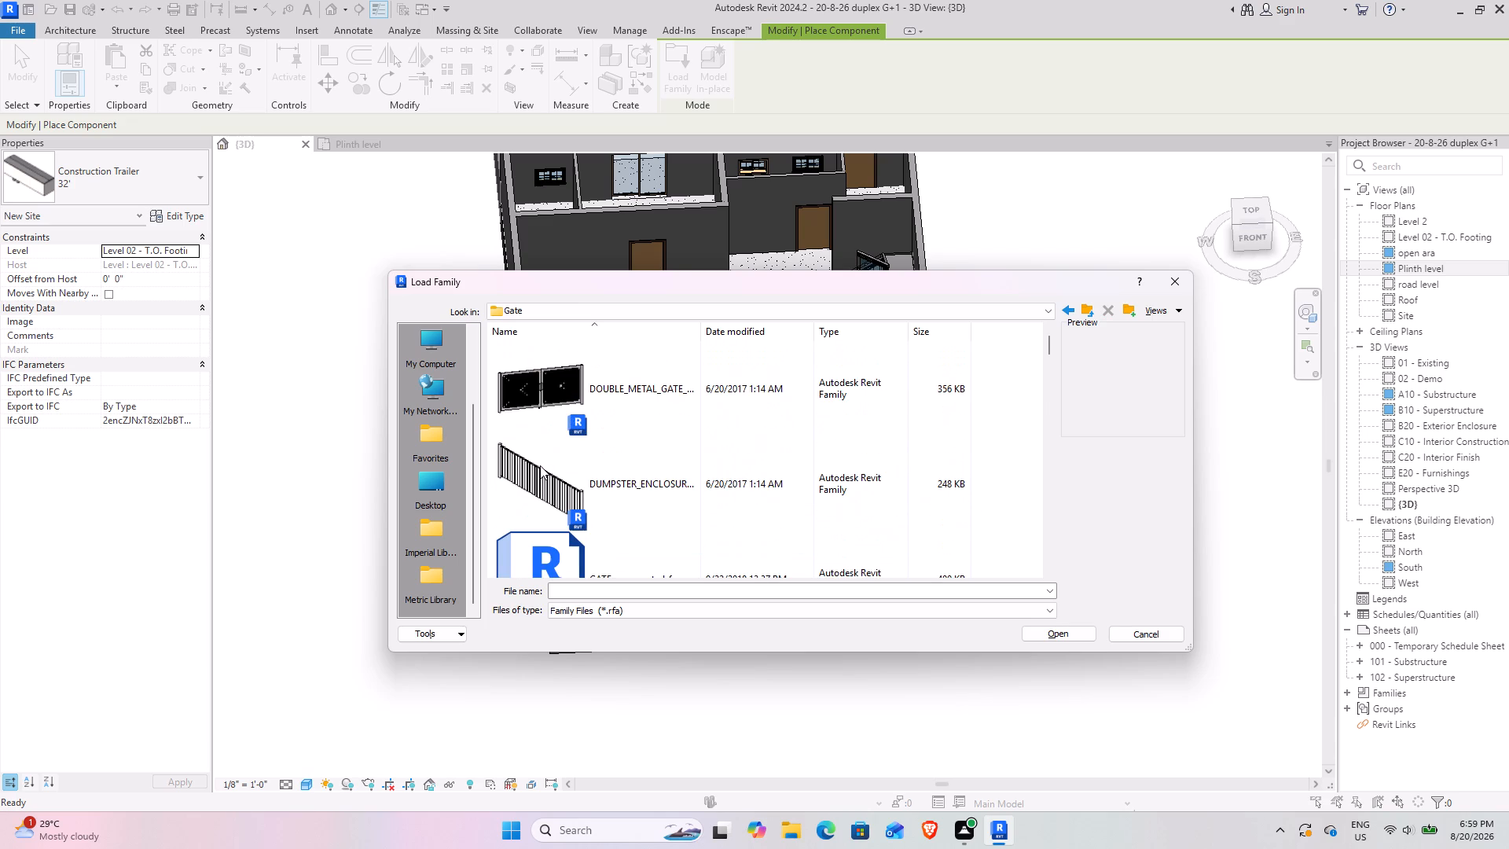
{"action": "left_click", "coordinate": [652, 409]}
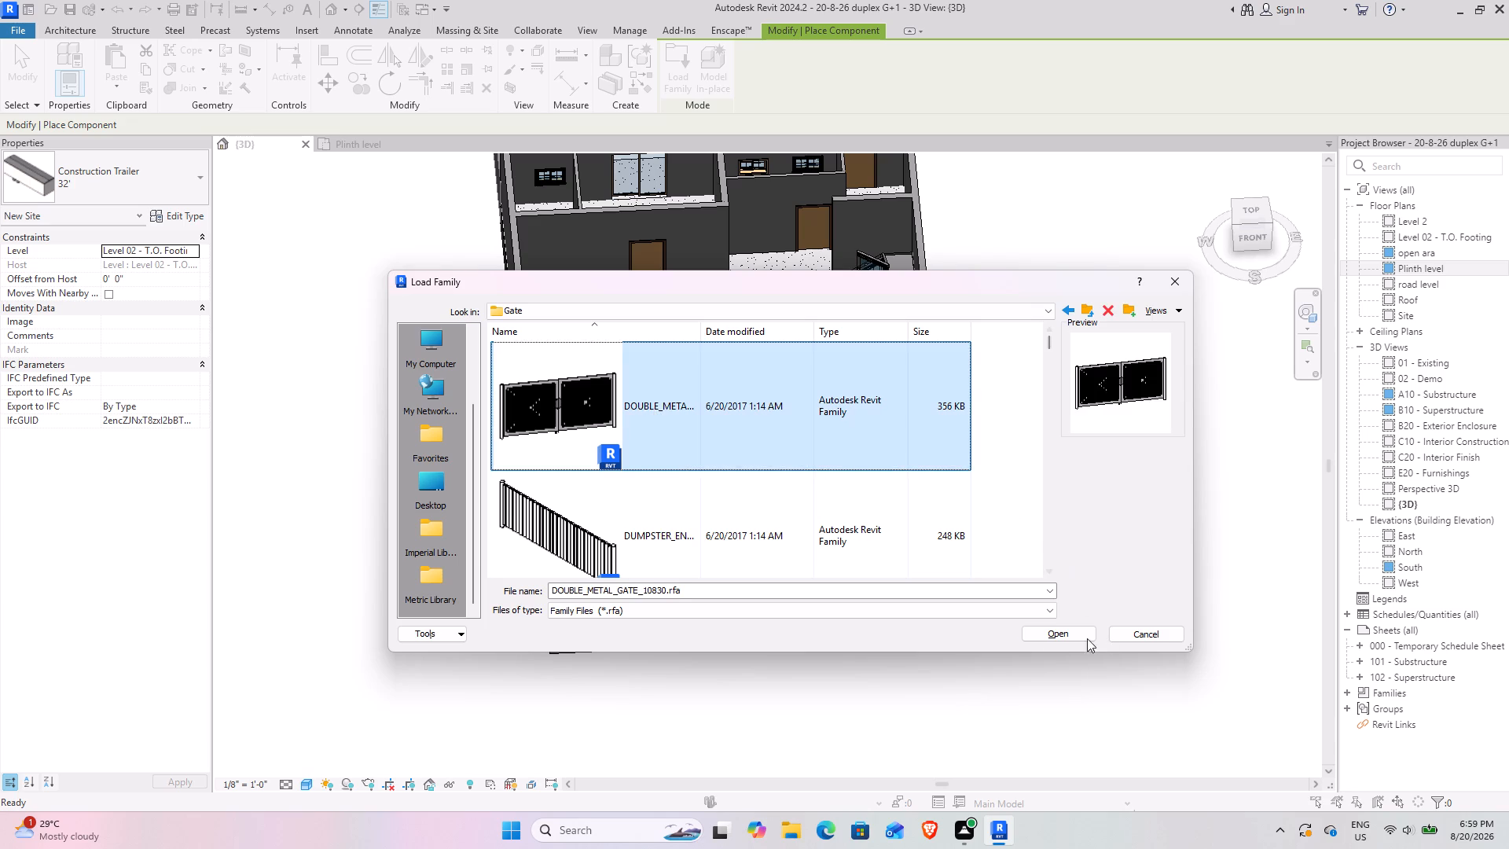
{"action": "left_click", "coordinate": [1044, 633]}
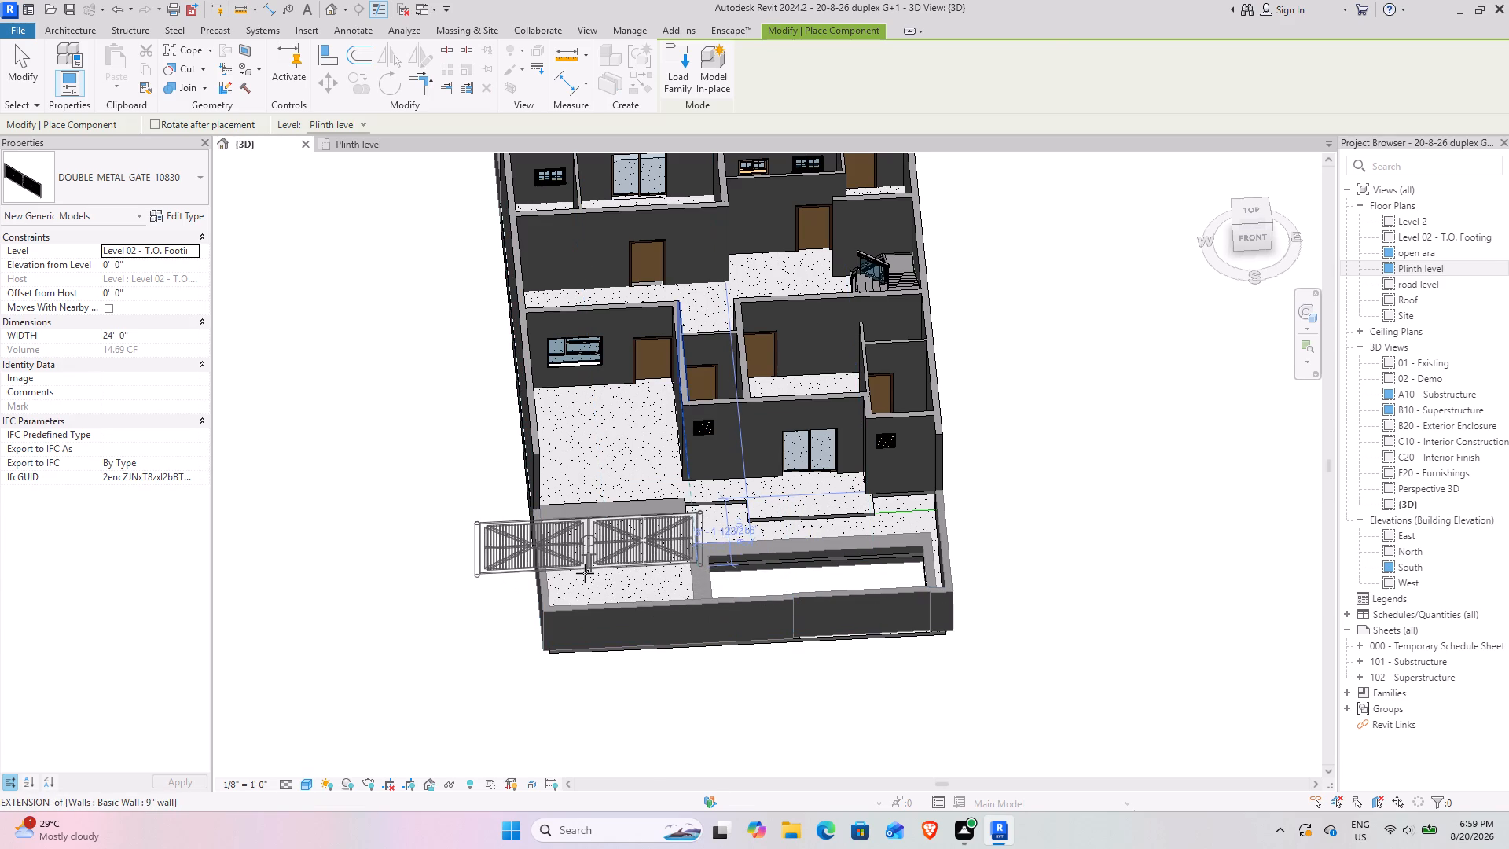
{"action": "key", "text": "Escape"}
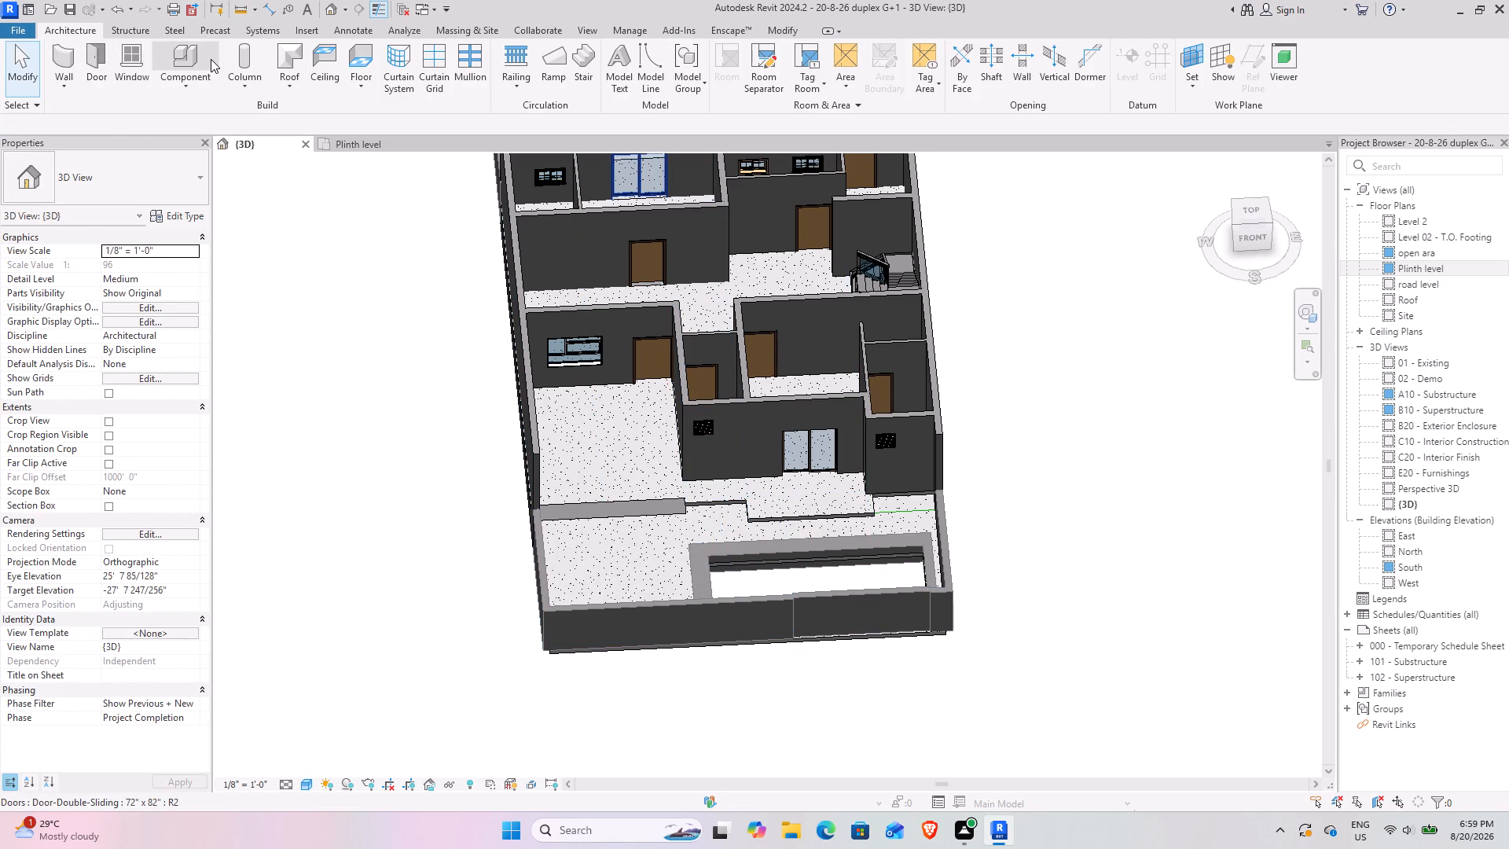
Load the Gate_-_Rolling_Steel_Louverd_7222 family from the same Gate folder as a component.
{"action": "left_click", "coordinate": [211, 59]}
{"action": "left_click", "coordinate": [682, 90]}
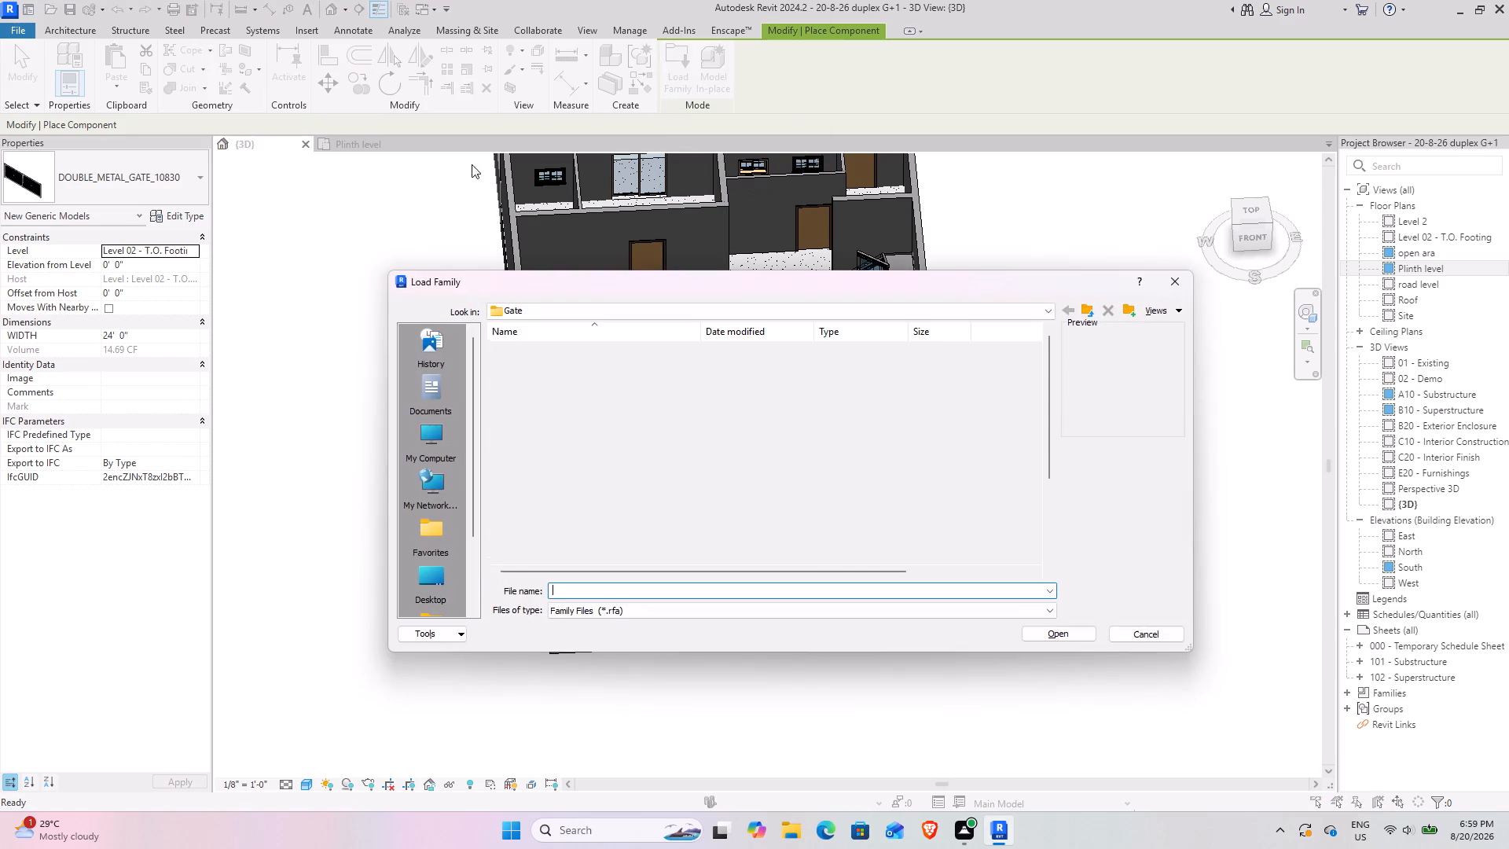
{"action": "scroll", "coordinate": [557, 480], "scroll_direction": "up", "scroll_amount": 5, "text": "ctrl"}
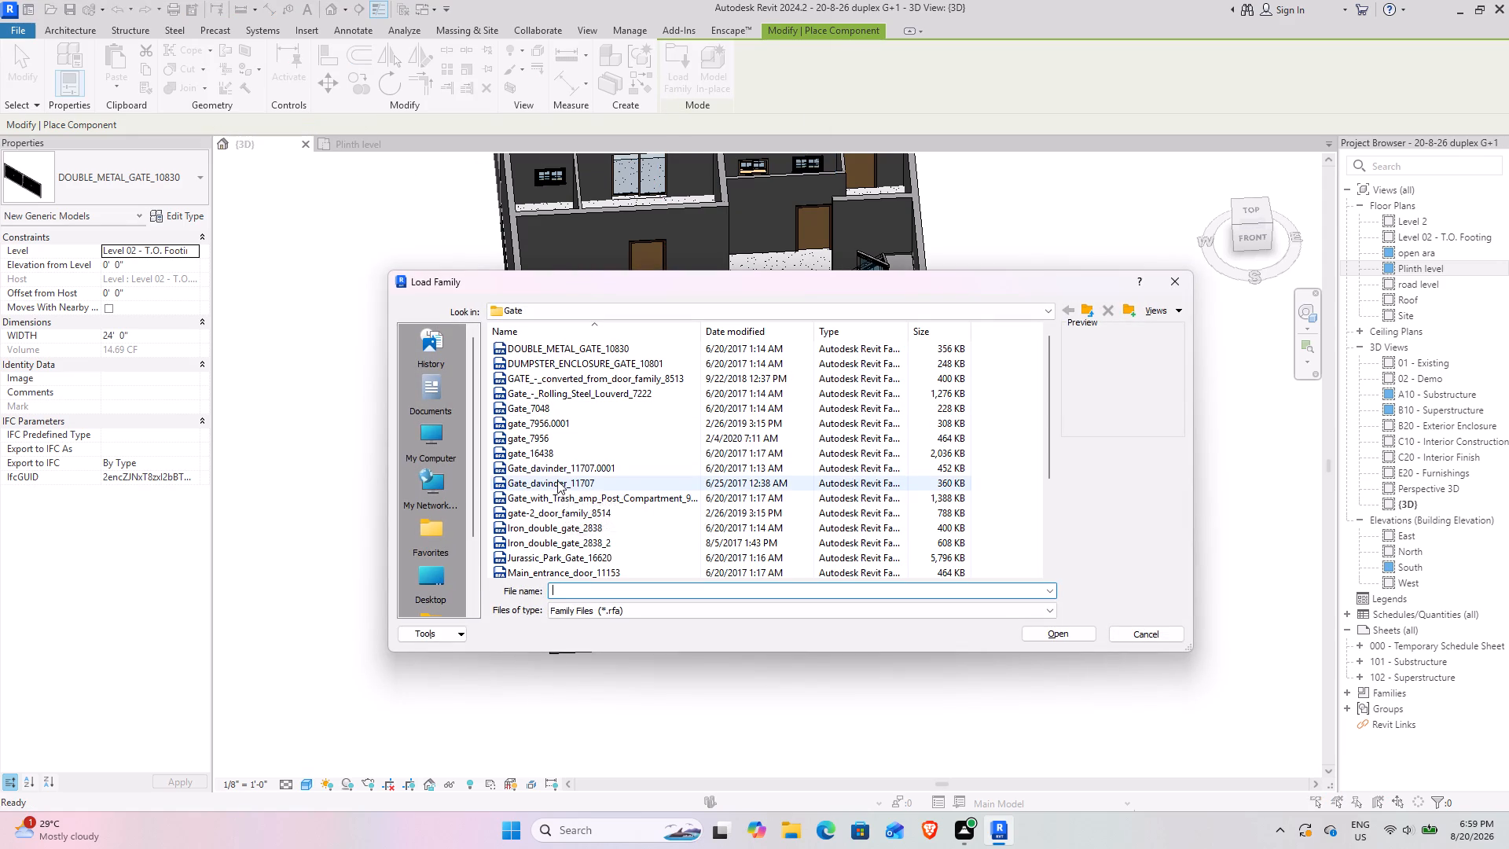
{"action": "scroll", "coordinate": [553, 473], "scroll_direction": "up", "scroll_amount": 17, "text": "ctrl"}
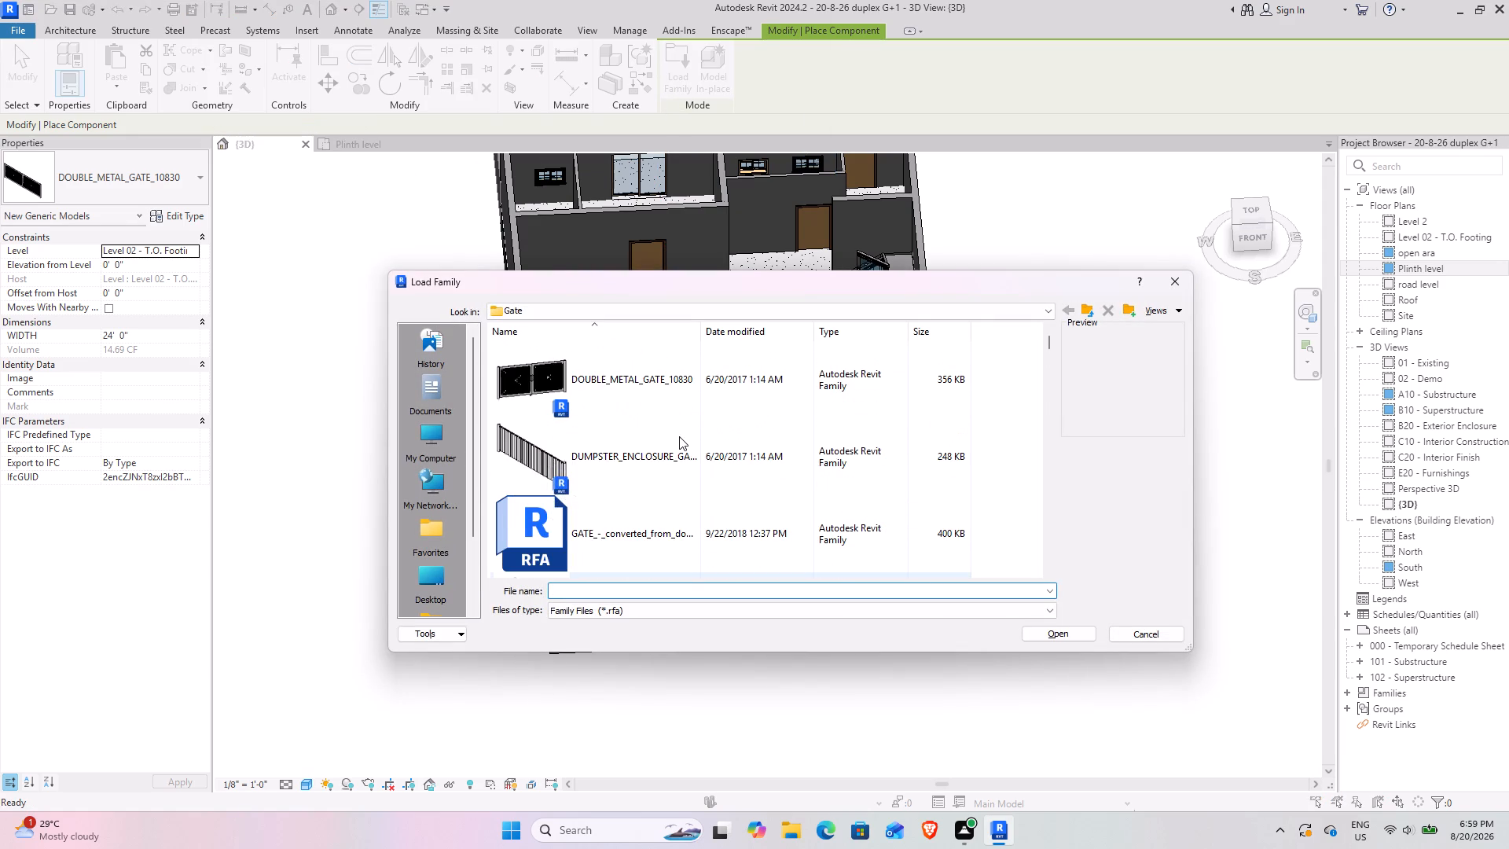
{"action": "scroll", "coordinate": [679, 436], "scroll_direction": "down", "scroll_amount": 3}
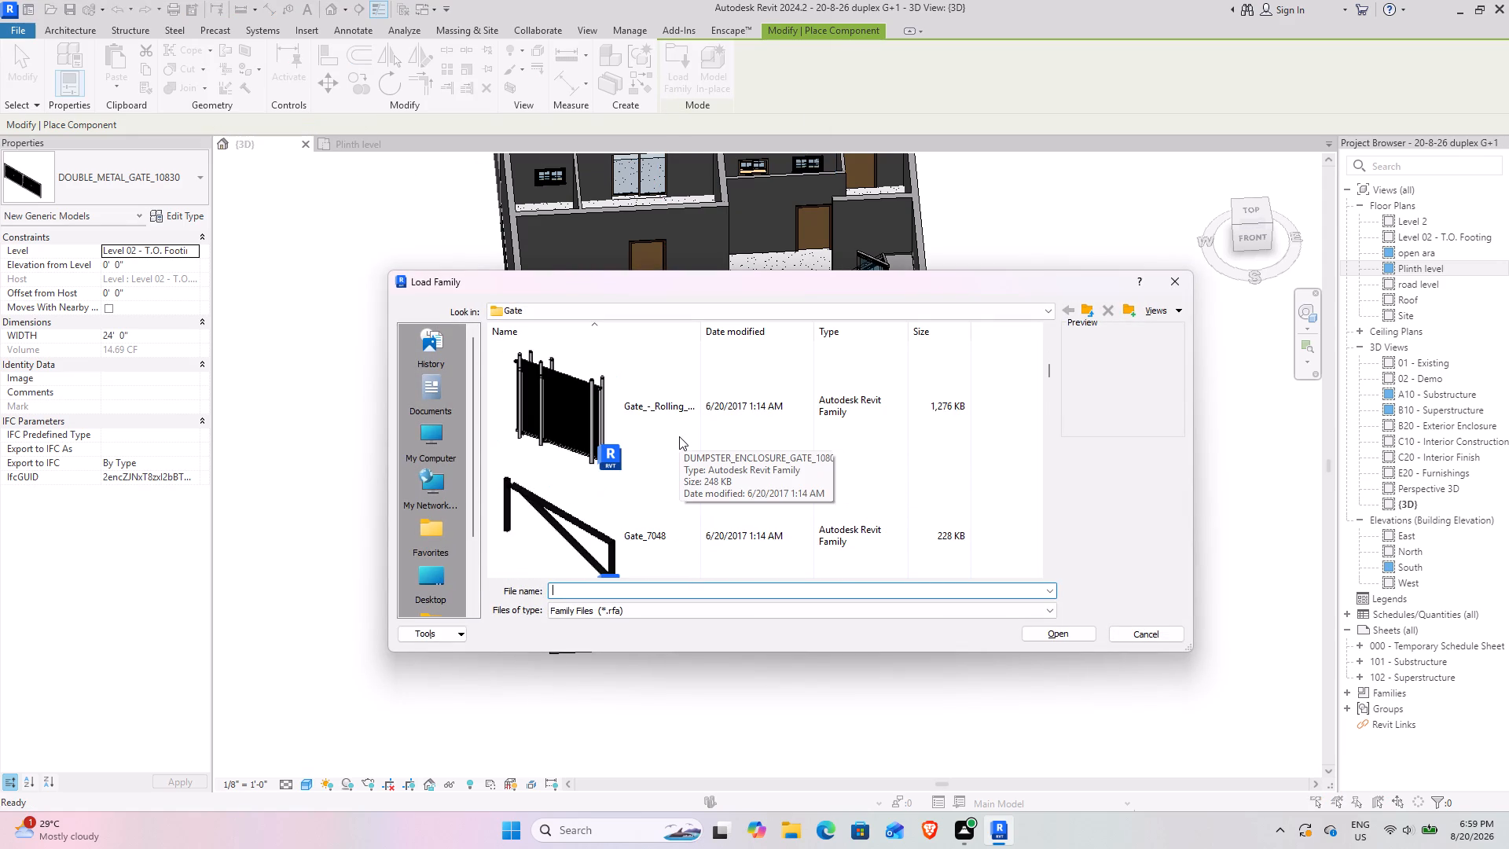
{"action": "left_click", "coordinate": [649, 402]}
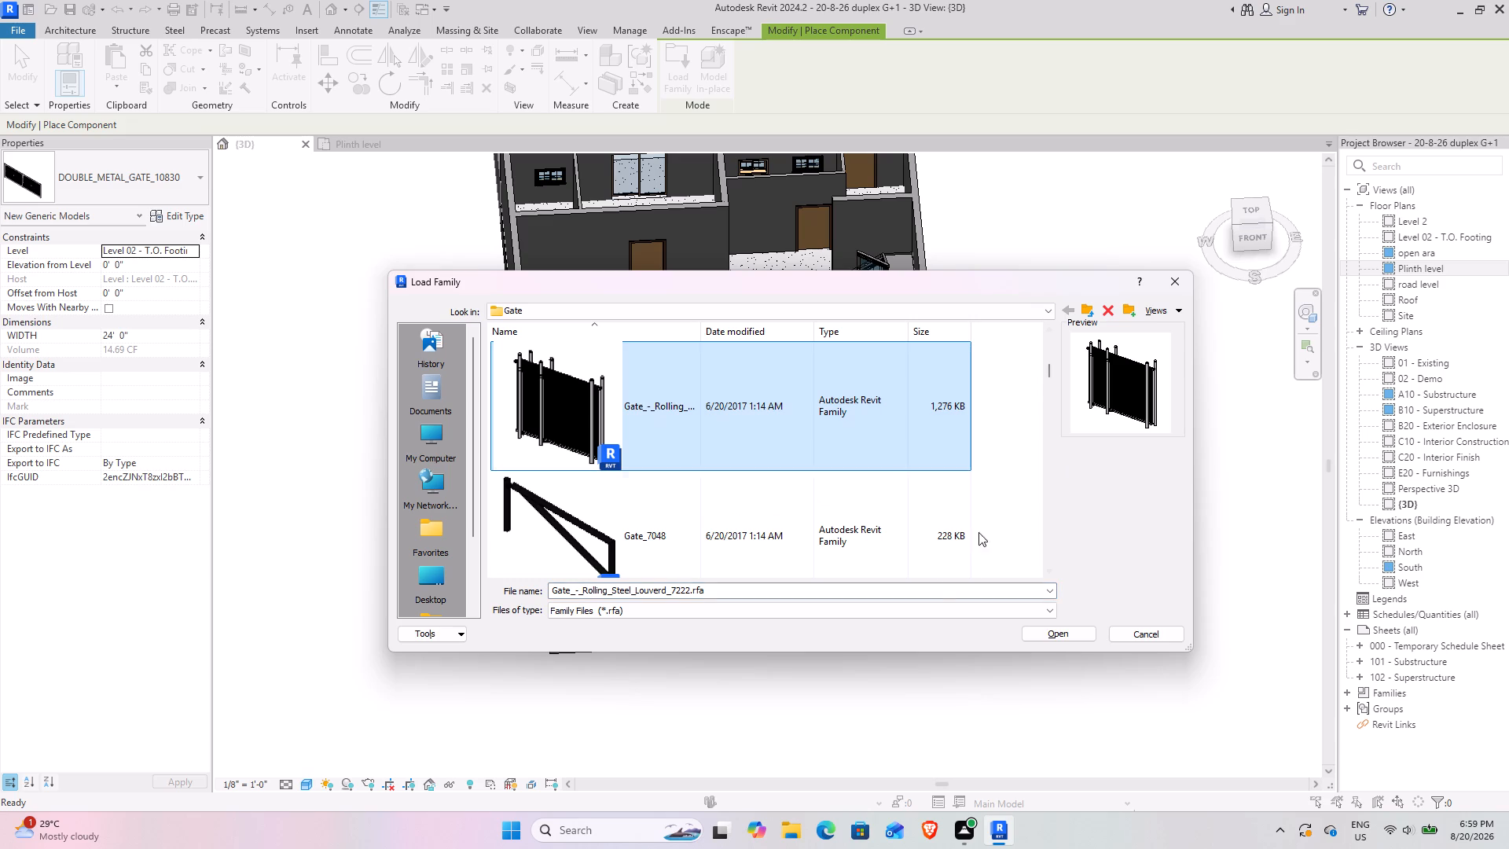
{"action": "left_click", "coordinate": [1048, 638]}
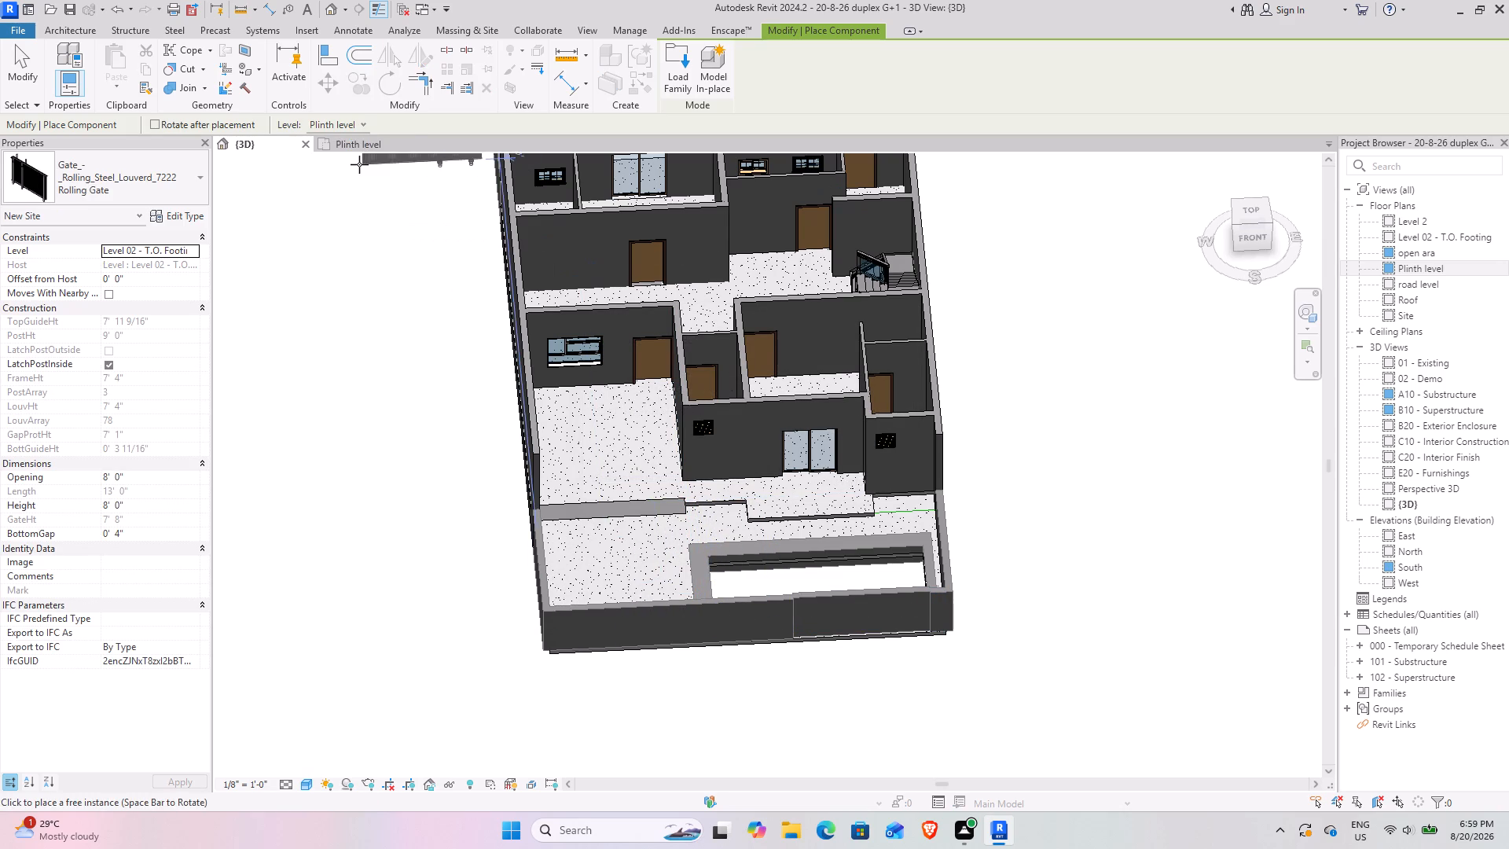
In the Plinth level plan, place the Rolling Gate along the front compound wall, starting at the south-west corner column.
{"action": "left_click", "coordinate": [350, 145]}
{"action": "middle_click_drag", "start_coordinate": [689, 583], "coordinate": [721, 411]}
{"action": "scroll", "coordinate": [663, 465], "scroll_direction": "down", "scroll_amount": 2}
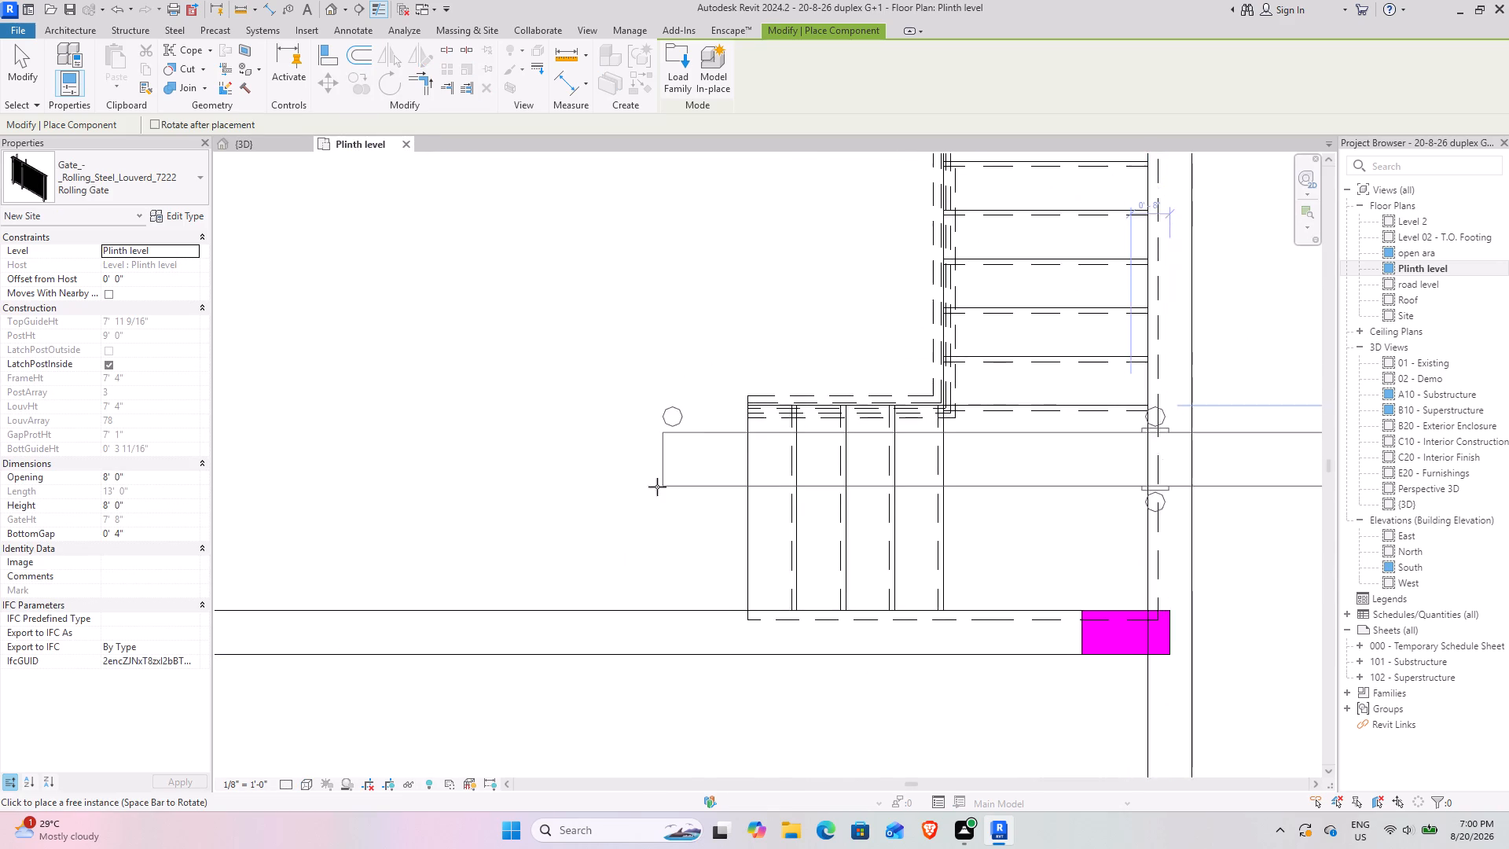
{"action": "scroll", "coordinate": [657, 487], "scroll_direction": "down", "scroll_amount": 2}
{"action": "scroll", "coordinate": [589, 531], "scroll_direction": "down", "scroll_amount": 2}
{"action": "scroll", "coordinate": [548, 579], "scroll_direction": "down", "scroll_amount": 3}
{"action": "middle_click_drag", "start_coordinate": [534, 583], "coordinate": [843, 294]}
{"action": "middle_click_drag", "start_coordinate": [513, 590], "coordinate": [649, 226]}
{"action": "scroll", "coordinate": [477, 554], "scroll_direction": "up", "scroll_amount": 5}
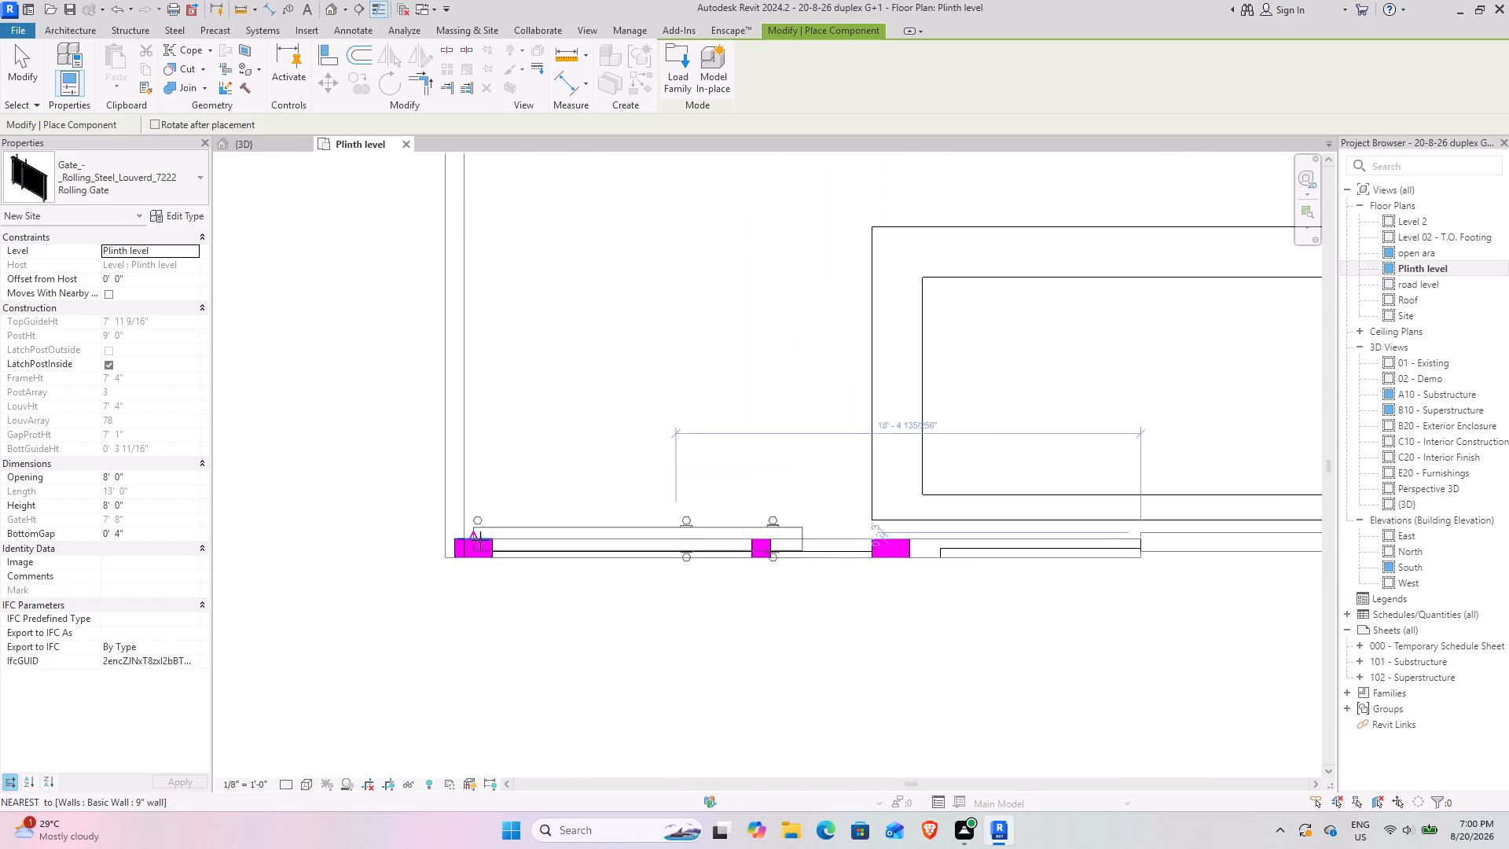
{"action": "scroll", "coordinate": [480, 540], "scroll_direction": "up", "scroll_amount": 3}
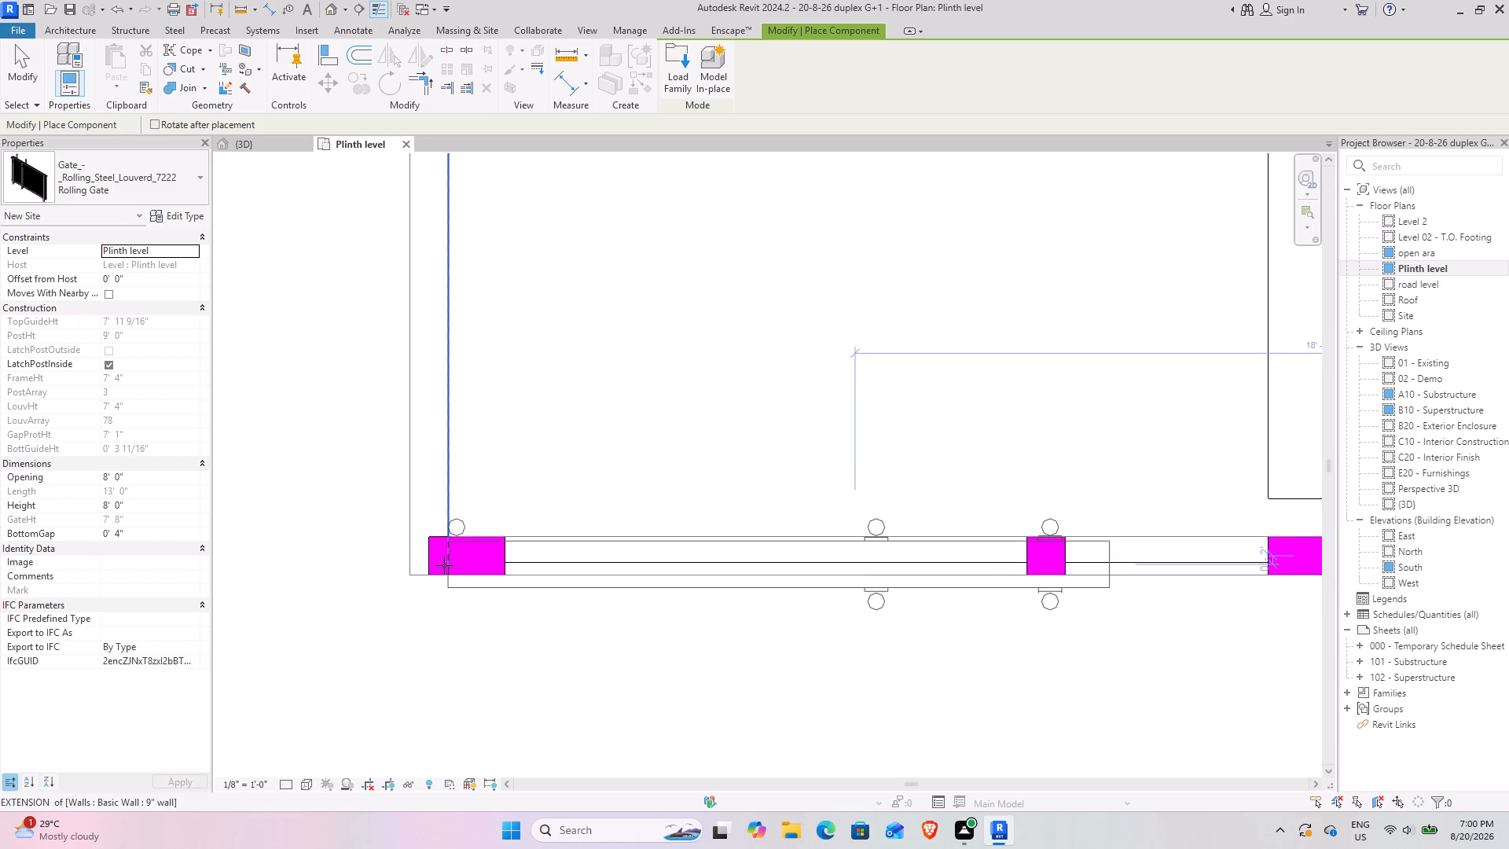
{"action": "left_click", "coordinate": [447, 559]}
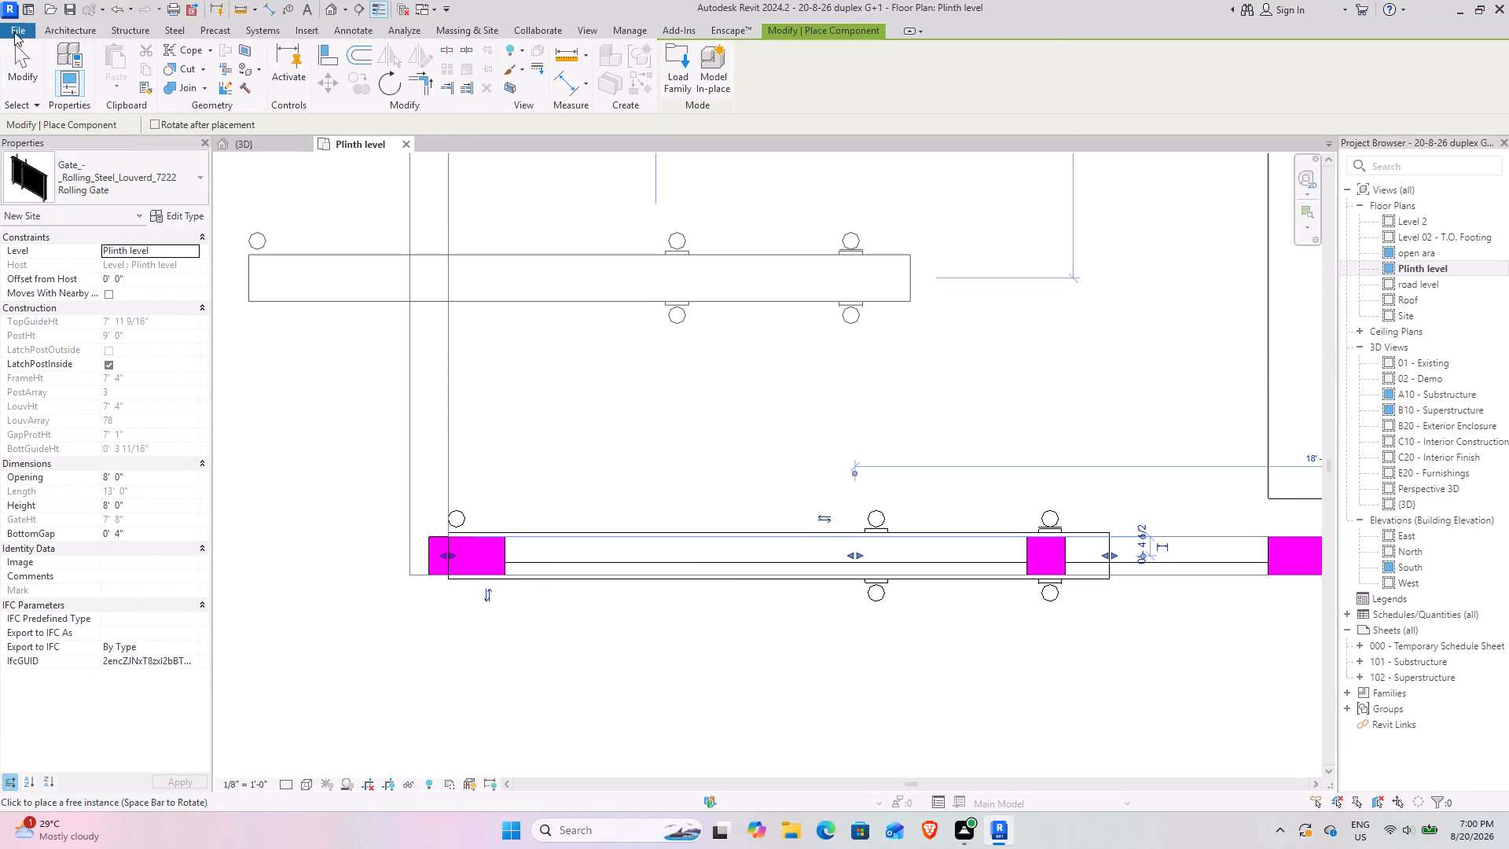
{"action": "left_click", "coordinate": [26, 64]}
Open the placed rolling gate's Level constraint for editing.
{"action": "left_click", "coordinate": [1015, 539]}
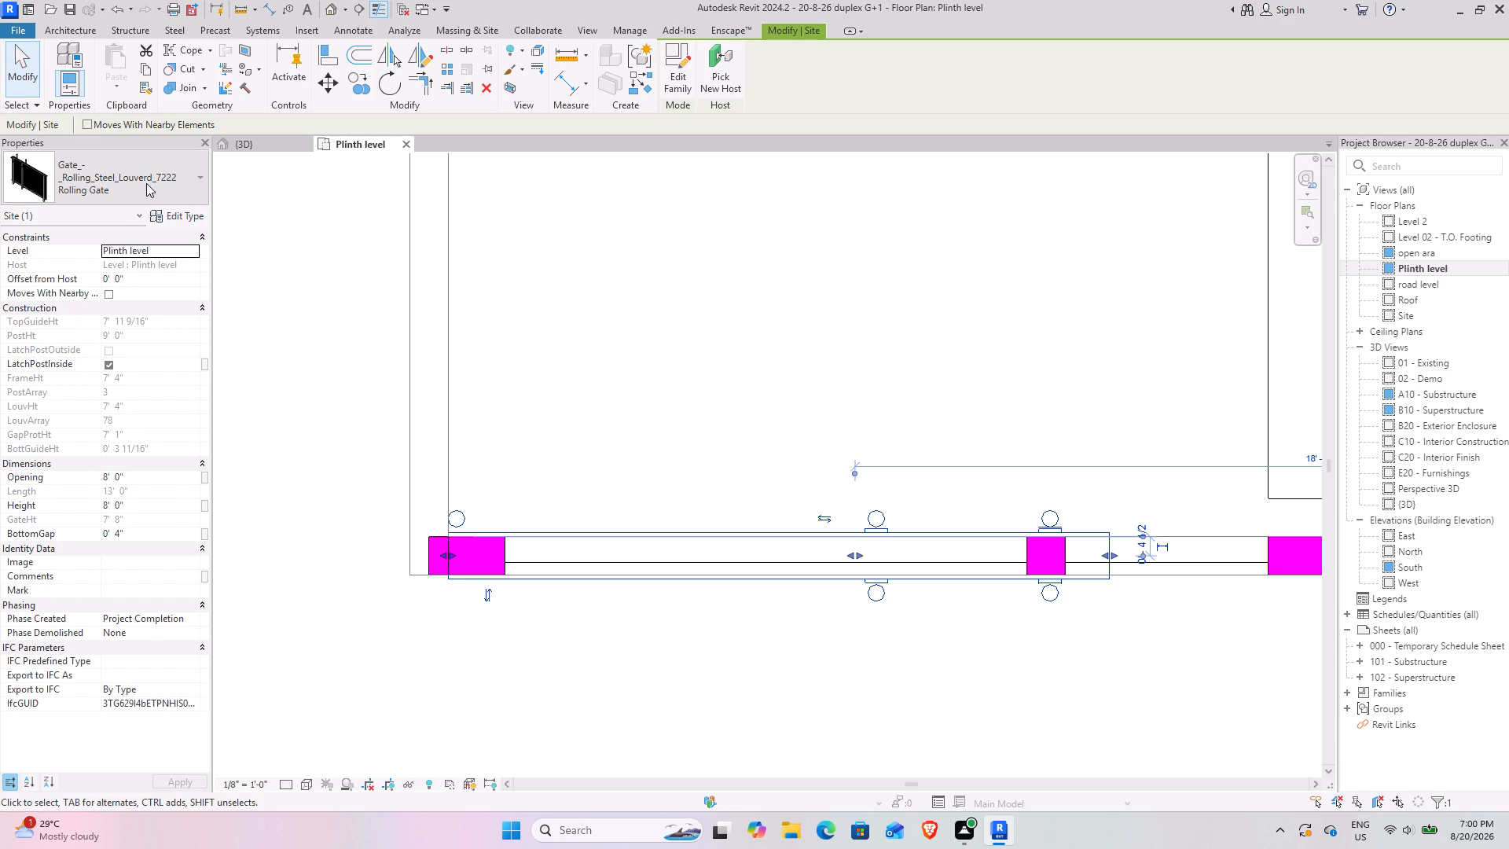
{"action": "left_click", "coordinate": [193, 251]}
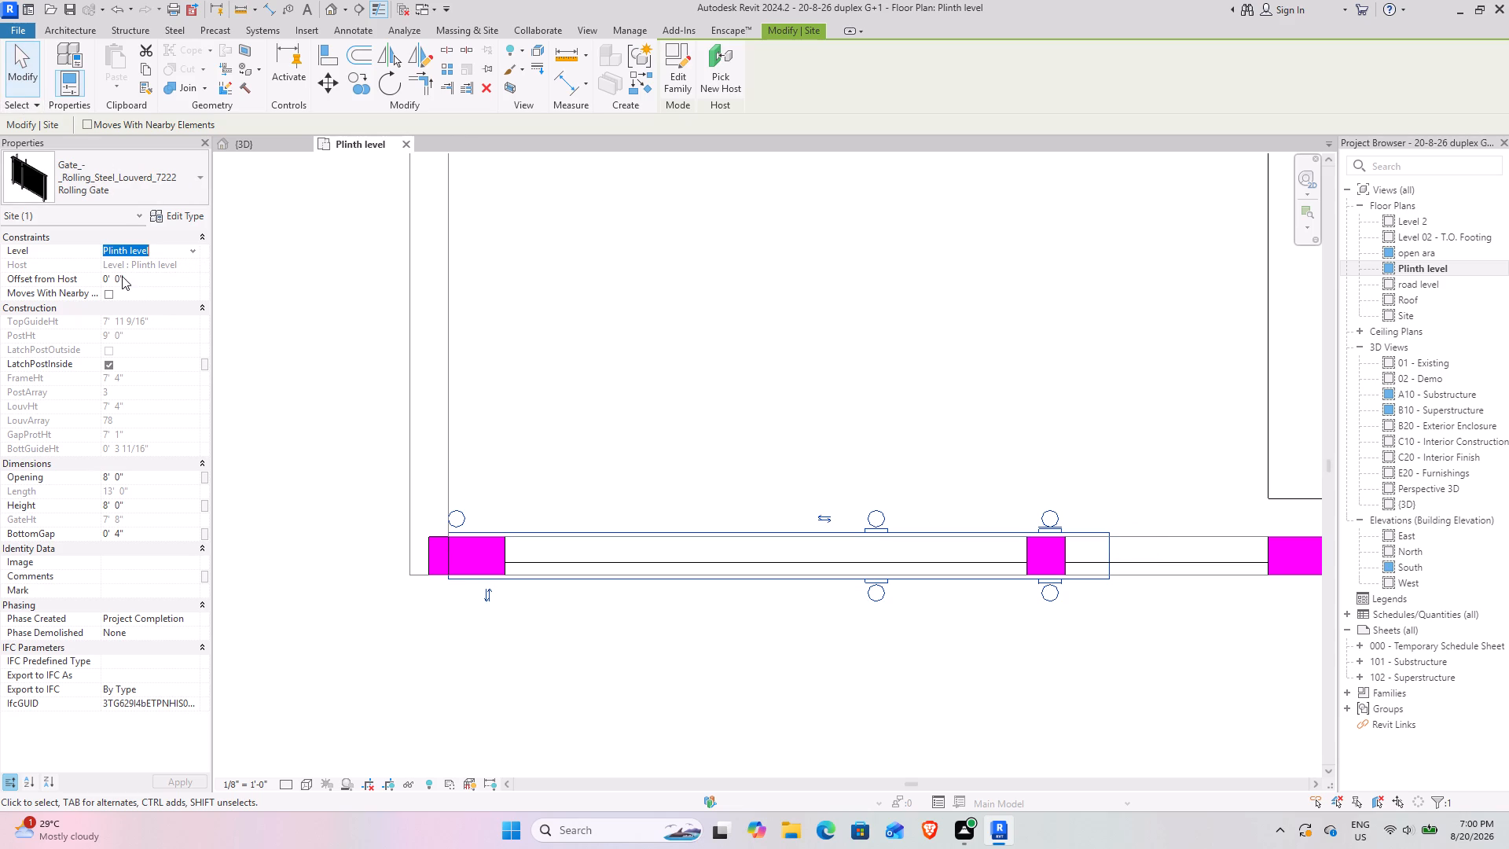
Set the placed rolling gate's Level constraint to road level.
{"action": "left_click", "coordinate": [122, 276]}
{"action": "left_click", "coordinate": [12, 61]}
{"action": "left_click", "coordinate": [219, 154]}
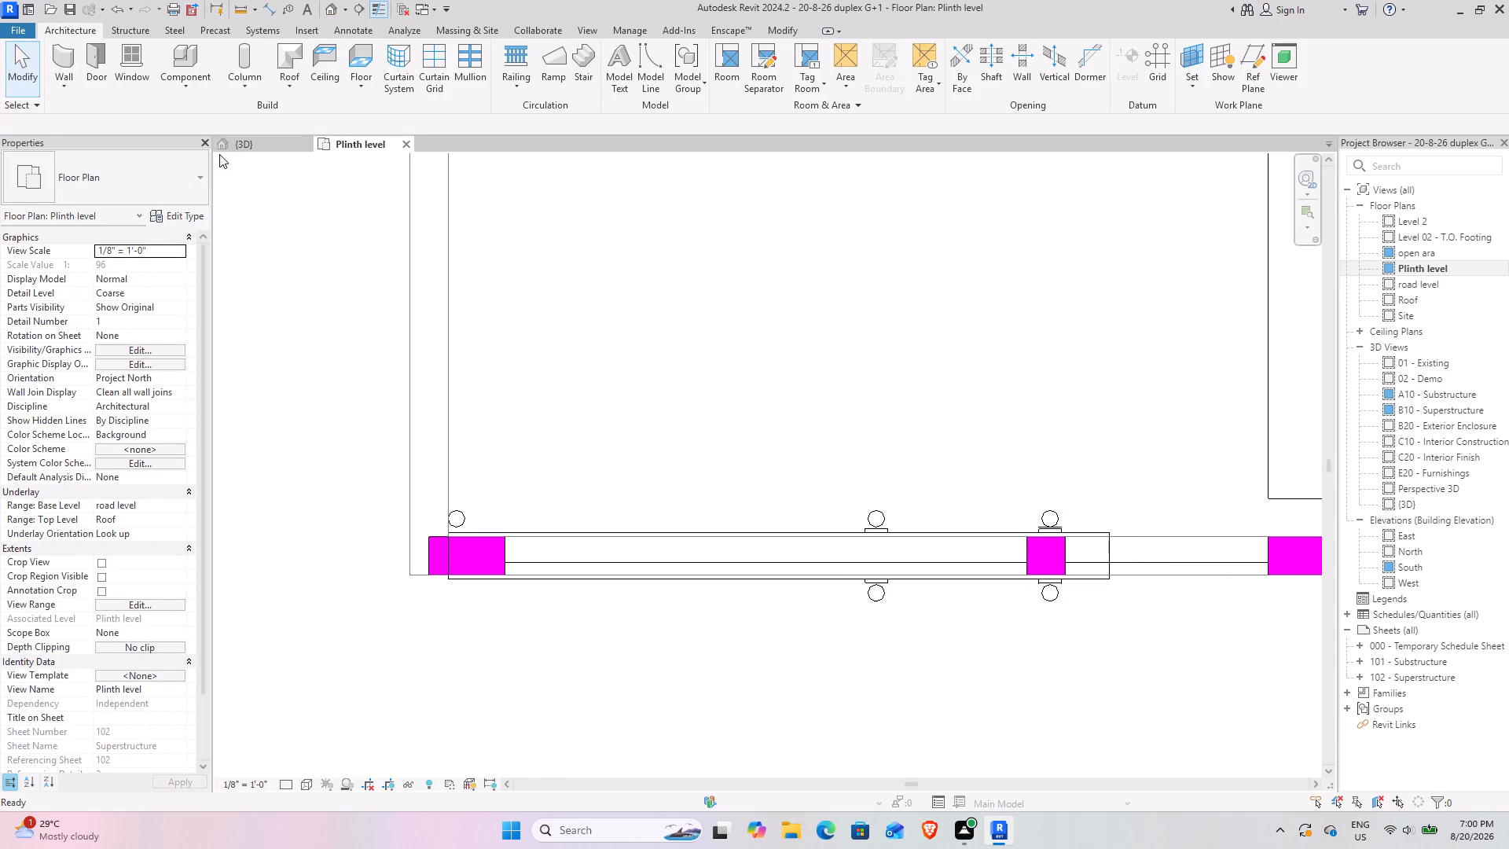
In the 3D view, delete the rolling gate standing in the front compound wall.
{"action": "left_click", "coordinate": [248, 150]}
{"action": "middle_click_drag", "start_coordinate": [617, 570], "coordinate": [644, 498], "text": "shift"}
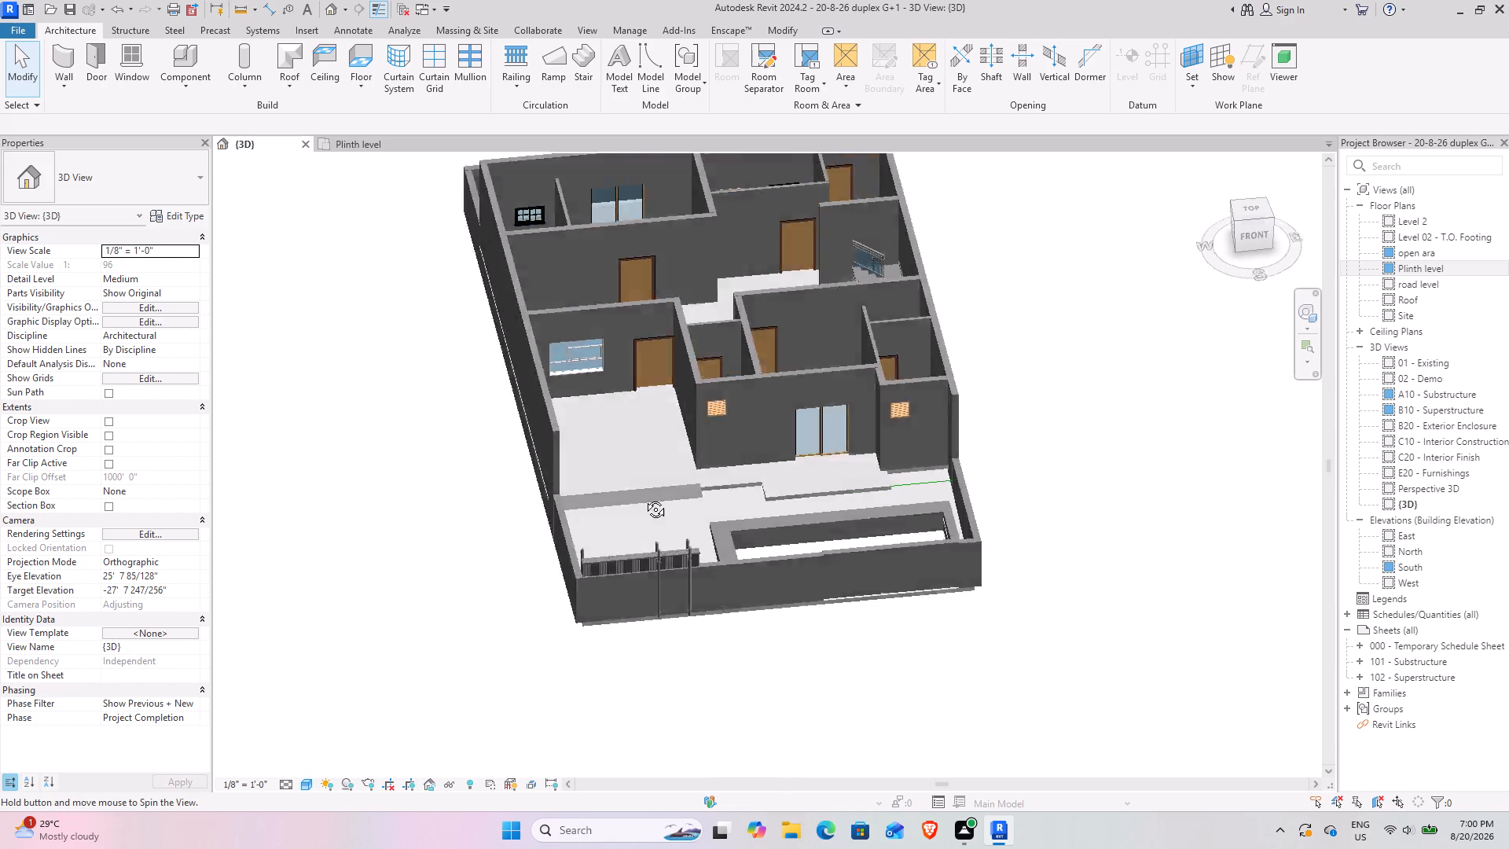
{"action": "middle_click_drag", "start_coordinate": [644, 498], "coordinate": [583, 408], "text": "shift"}
{"action": "scroll", "coordinate": [580, 464], "scroll_direction": "up", "scroll_amount": 7}
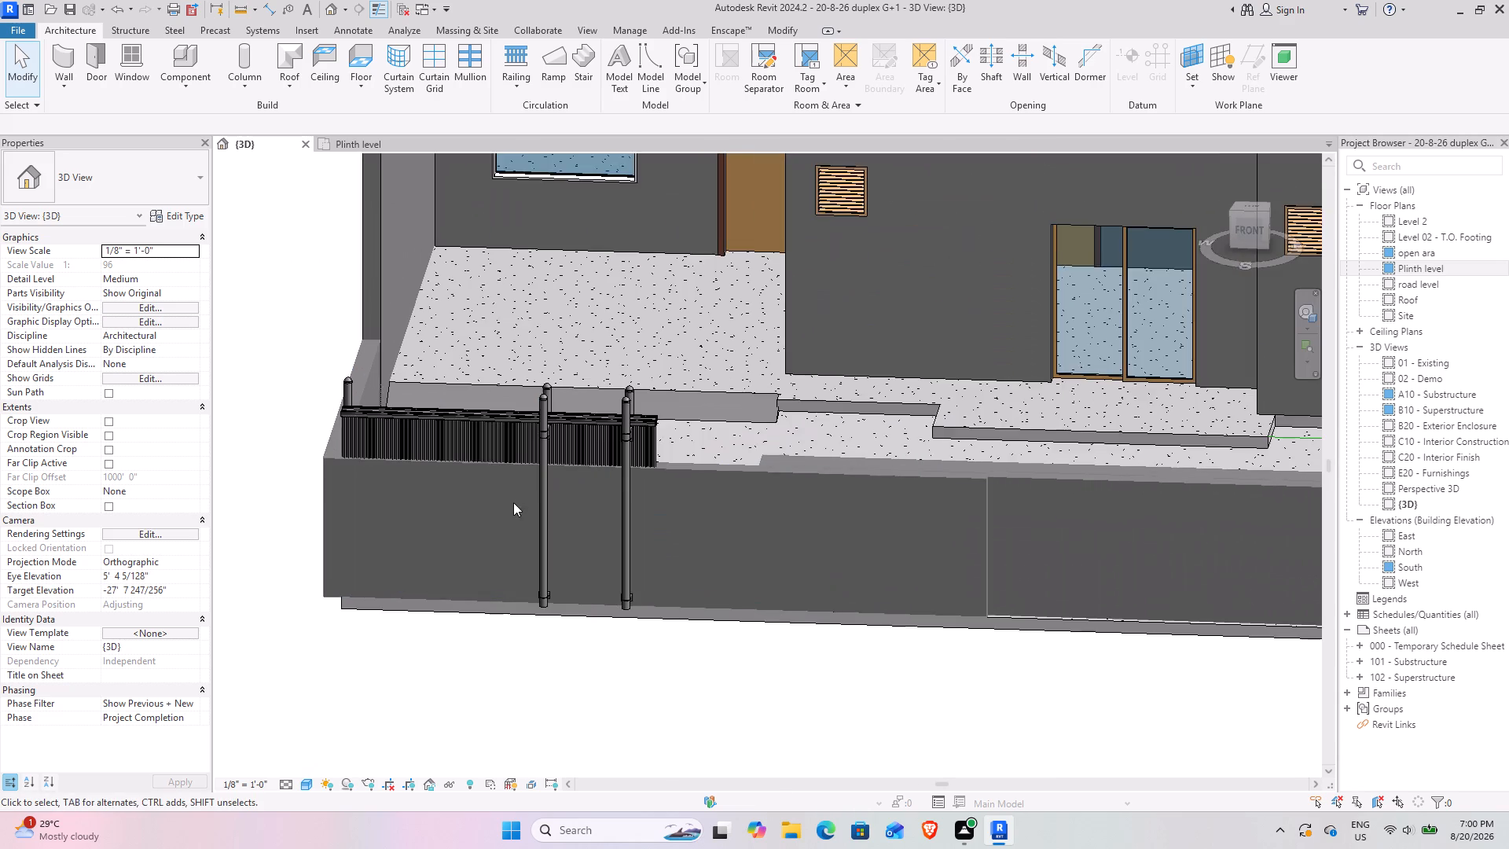
{"action": "middle_click_drag", "start_coordinate": [512, 504], "coordinate": [559, 438], "text": "shift"}
{"action": "middle_click_drag", "start_coordinate": [598, 420], "coordinate": [466, 481]}
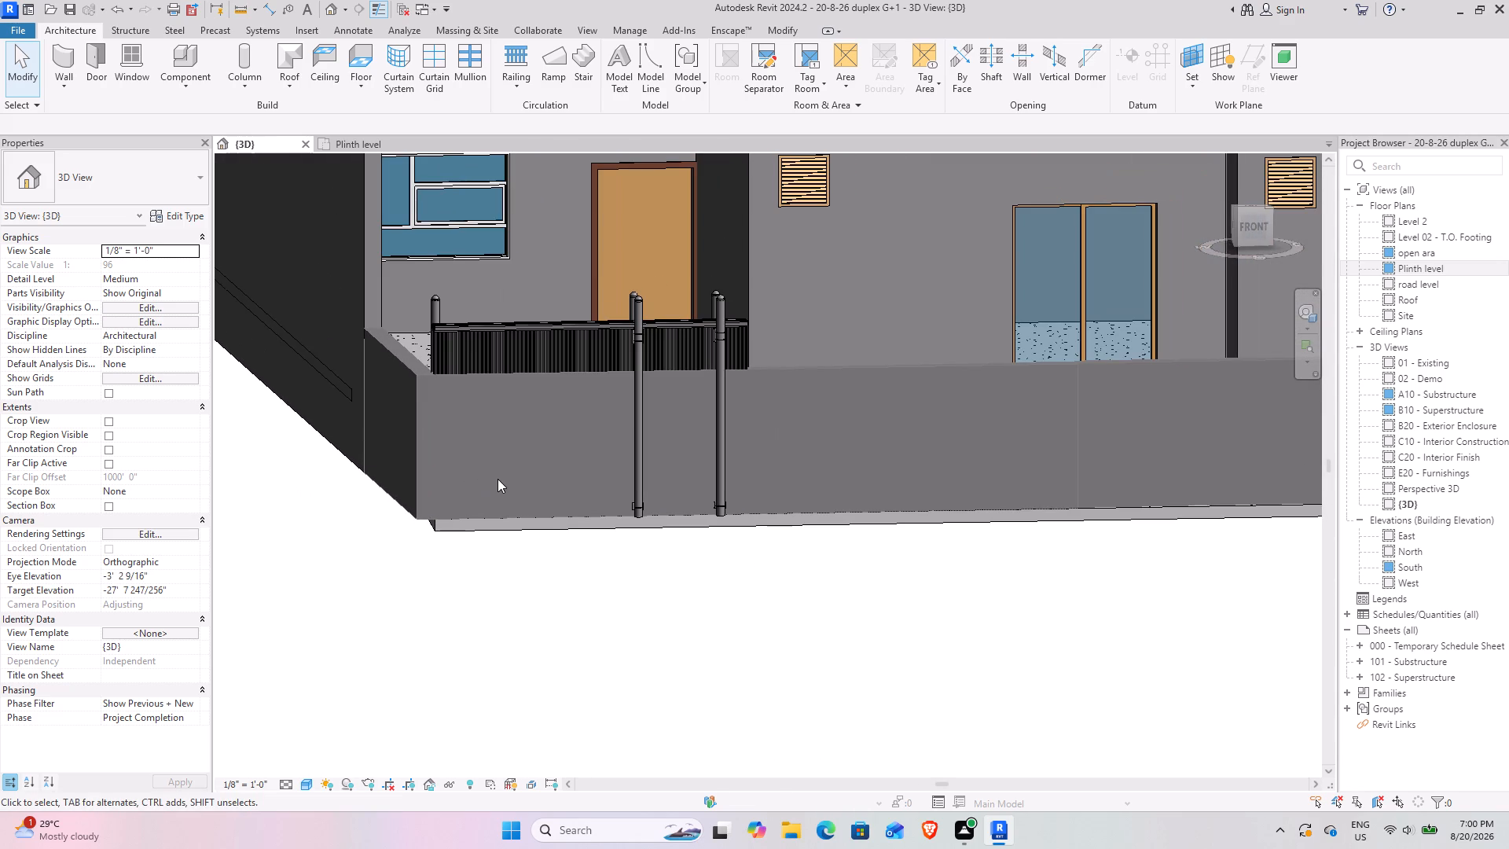
{"action": "left_click", "coordinate": [575, 322]}
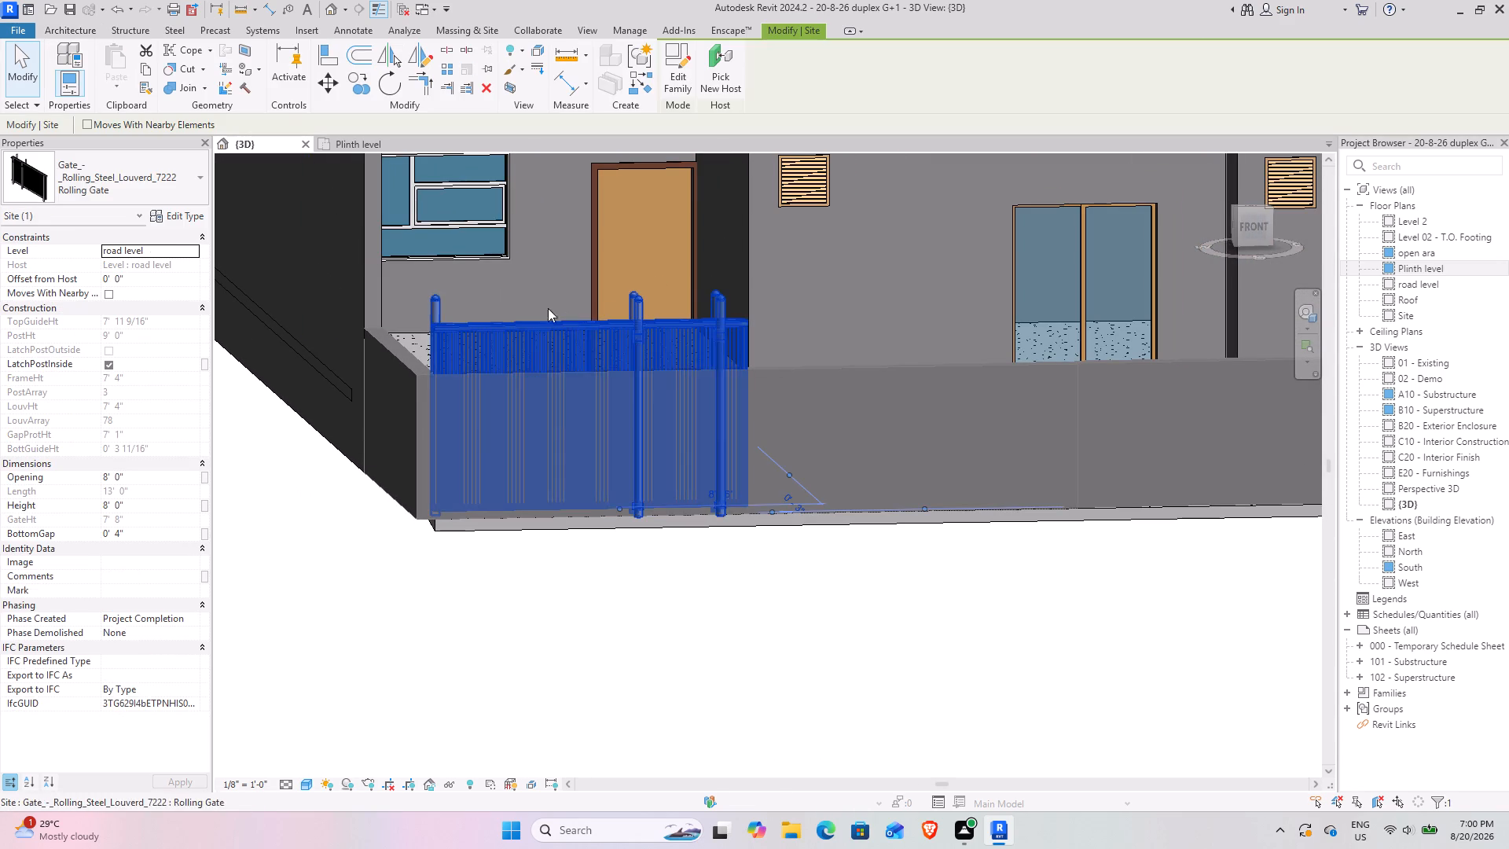
{"action": "left_click", "coordinate": [482, 86]}
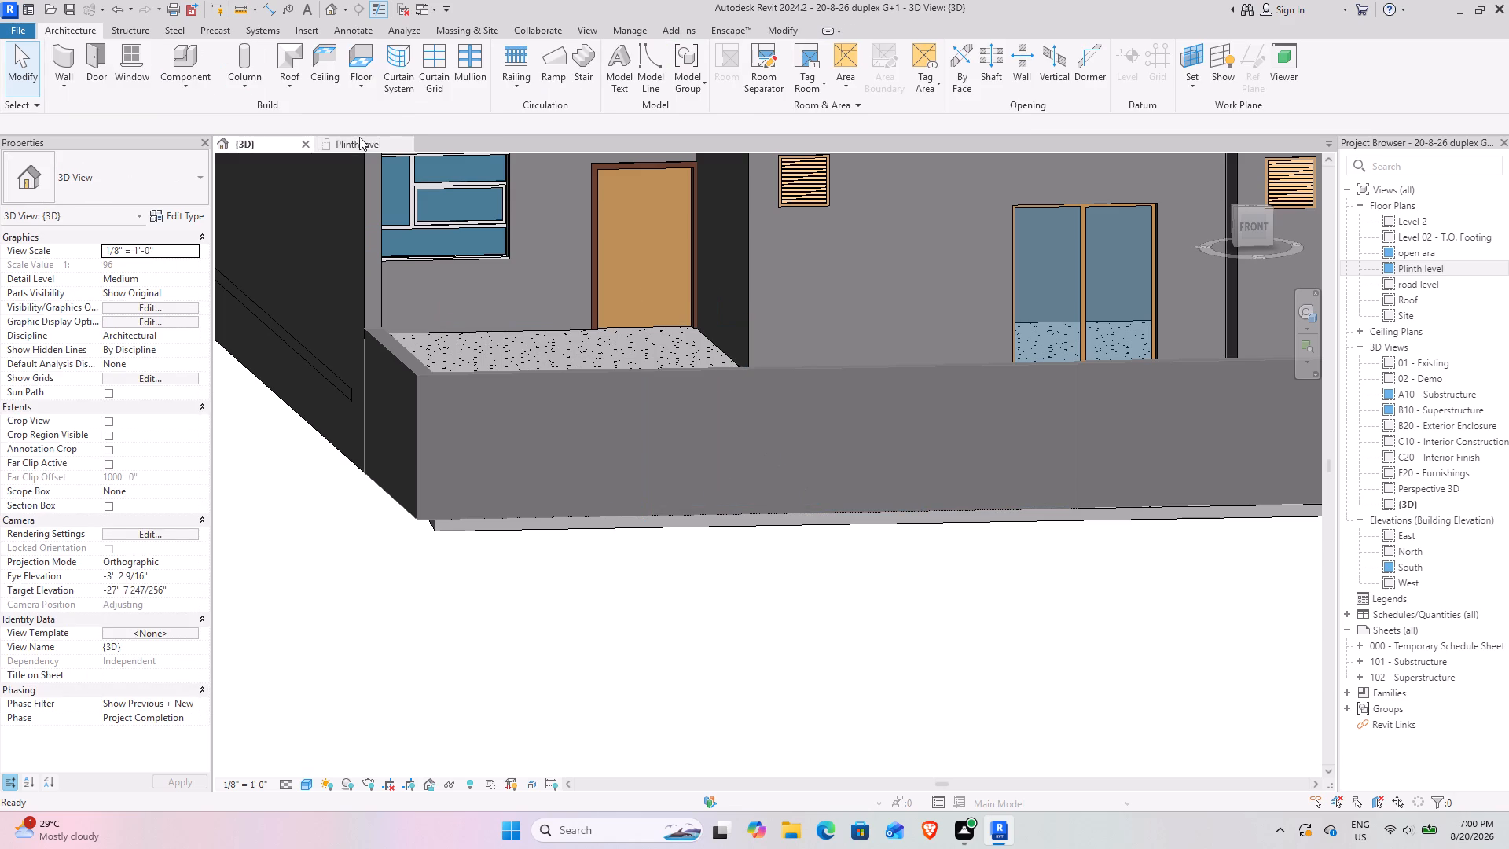
From the Plinth level plan, browse the Gate folder and load the SHUBHAM GATE.0006 family as a component.
{"action": "left_click", "coordinate": [352, 140]}
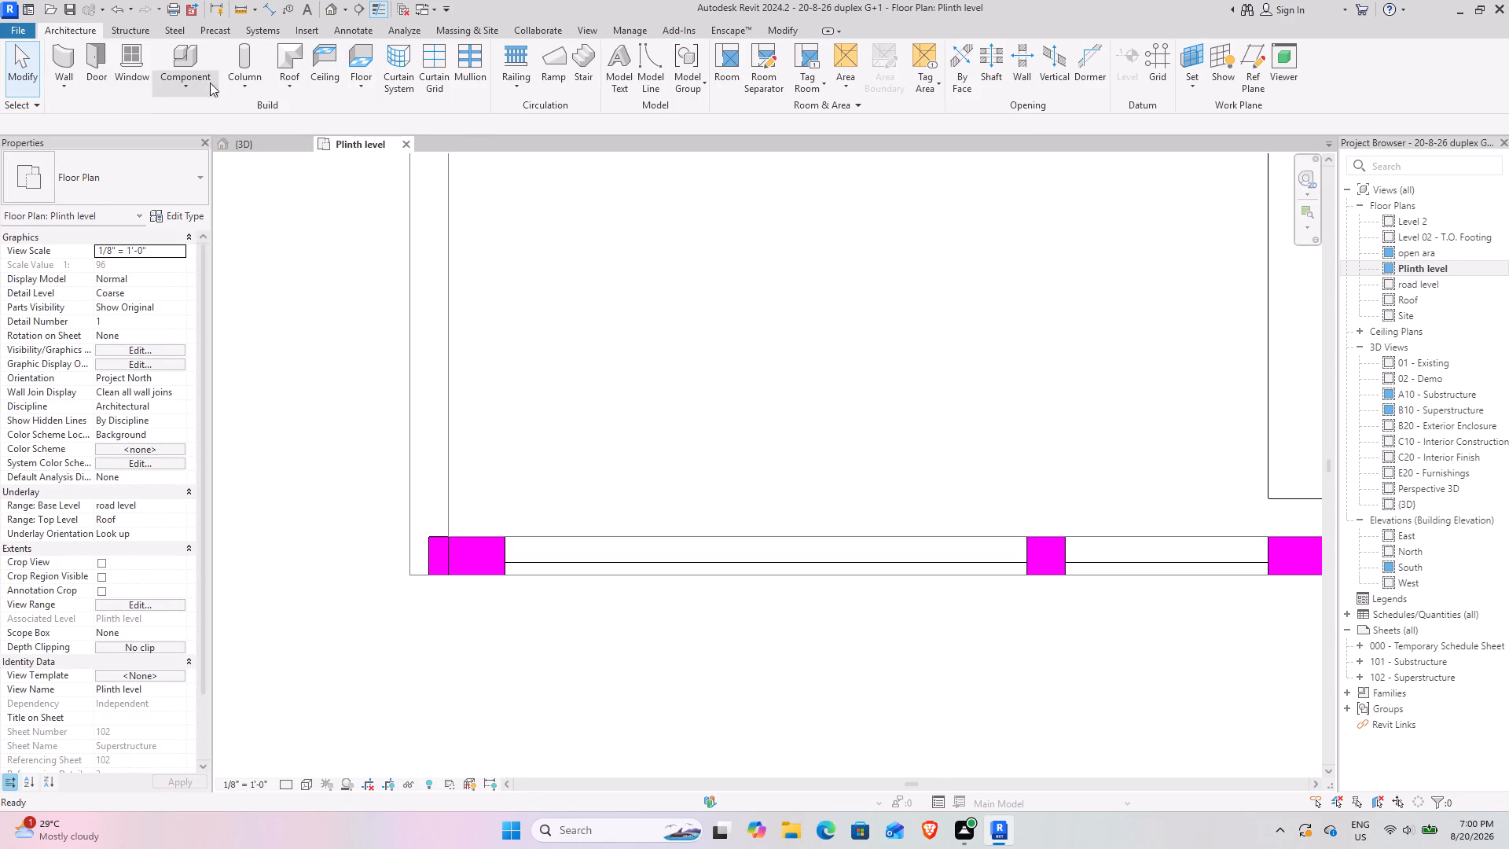
{"action": "left_click", "coordinate": [200, 66]}
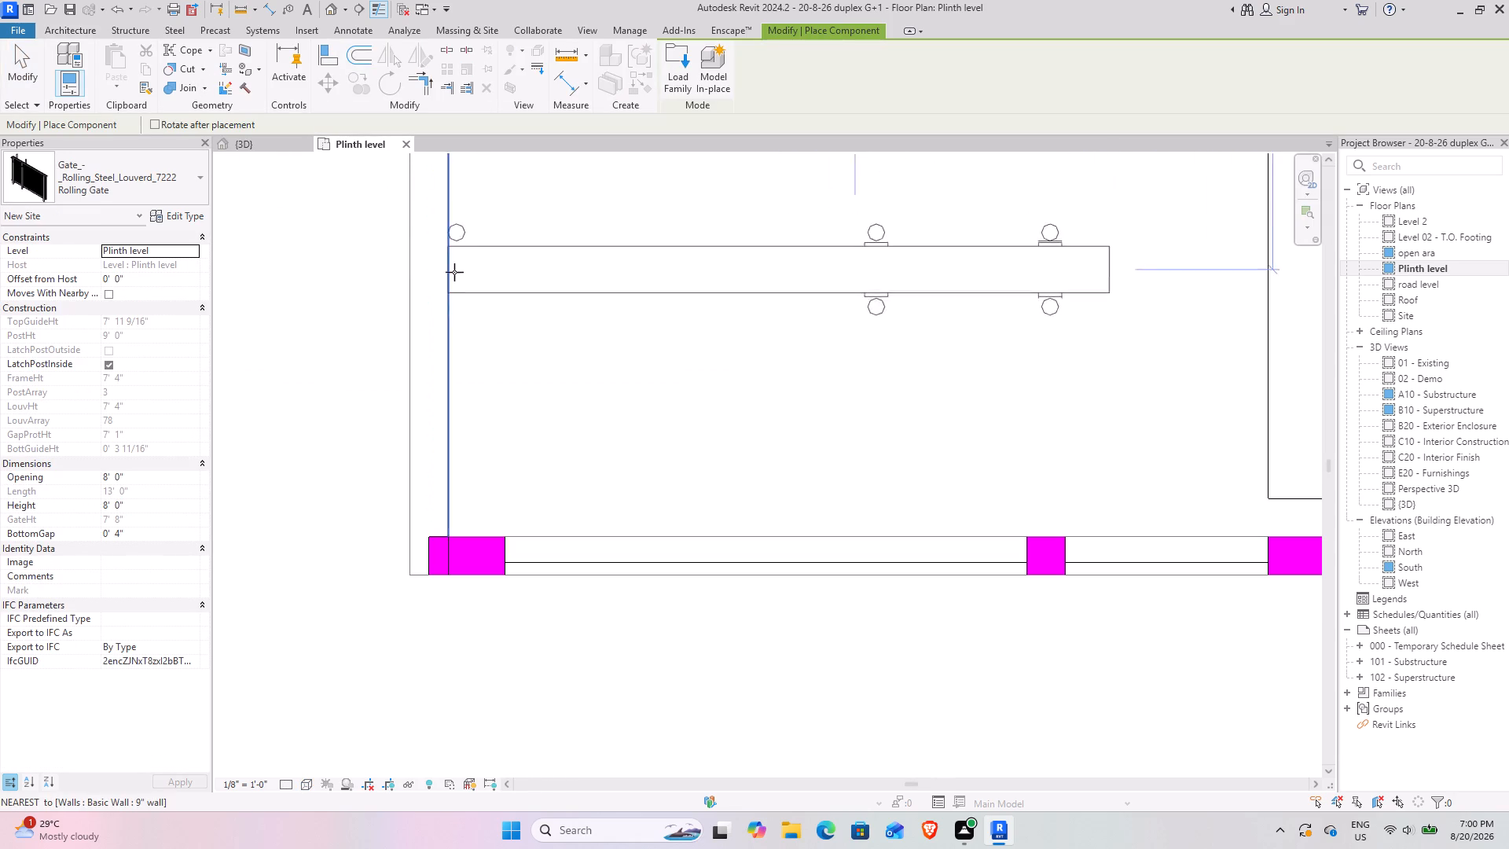
{"action": "left_click", "coordinate": [677, 75]}
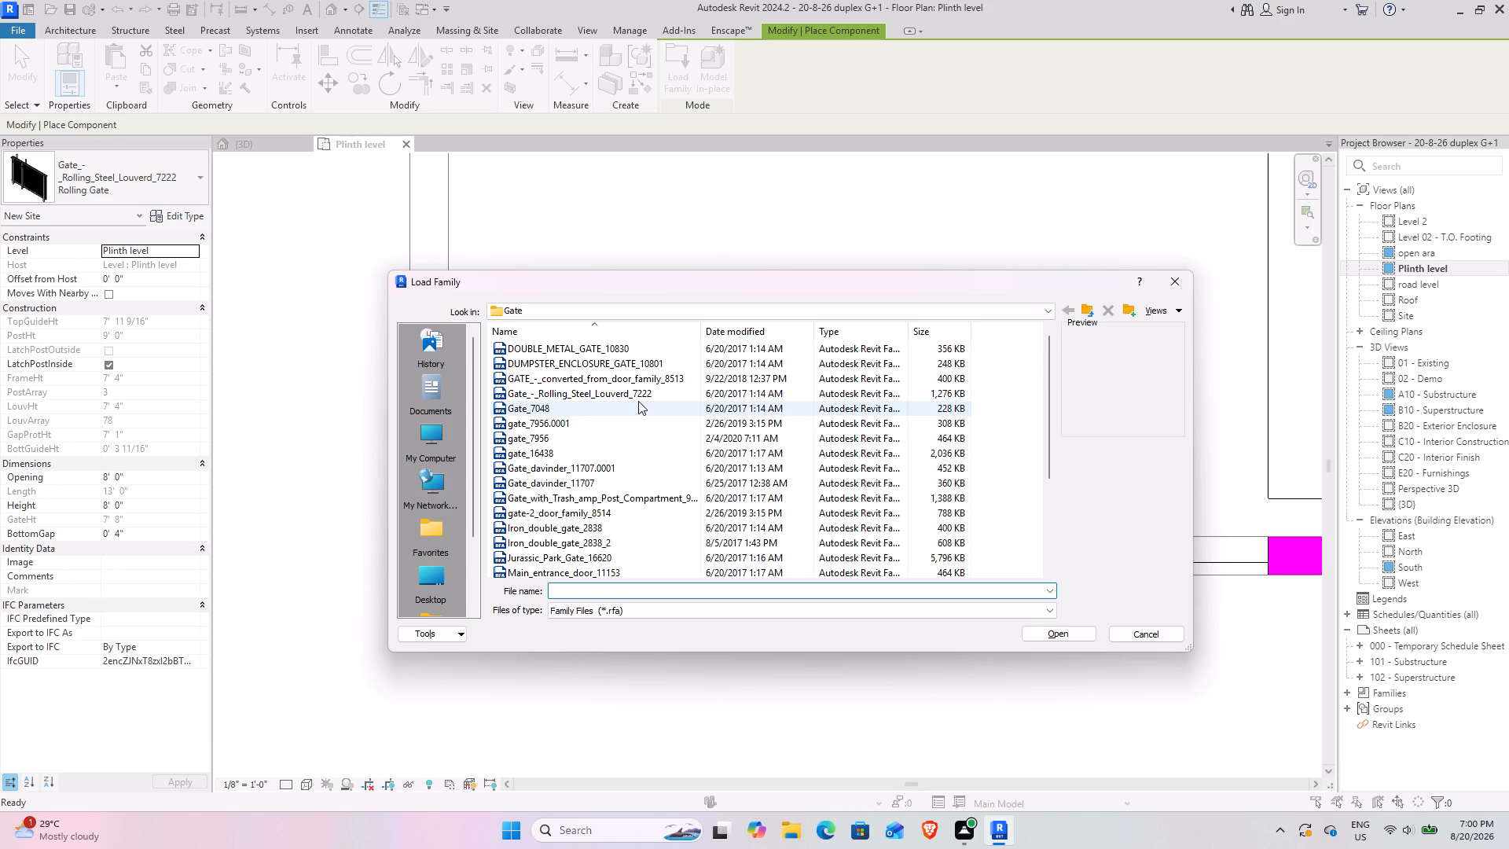
{"action": "scroll", "coordinate": [638, 401], "scroll_direction": "up", "scroll_amount": 15, "text": "ctrl"}
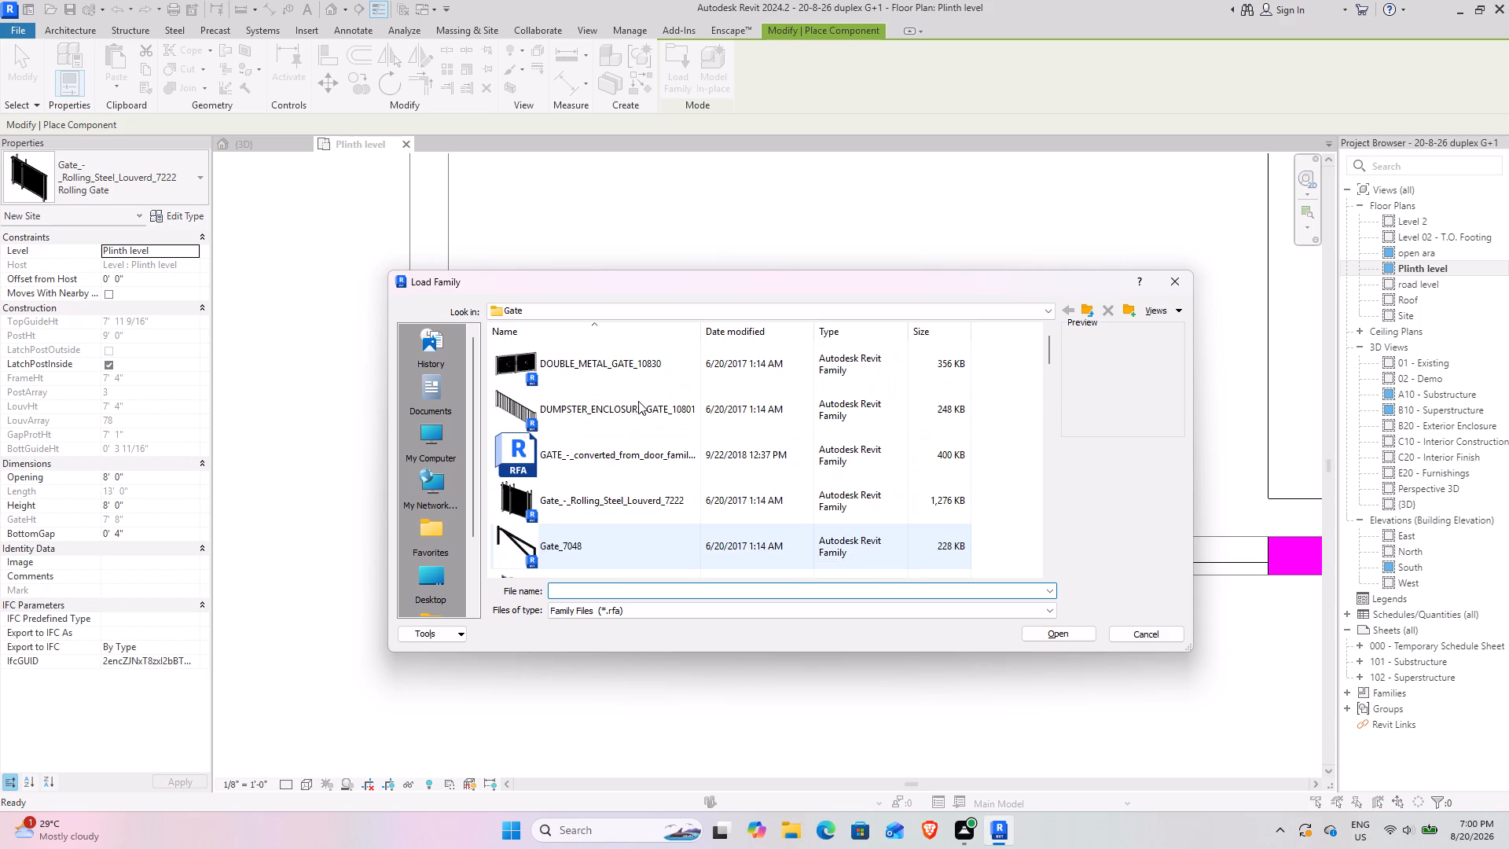
{"action": "scroll", "coordinate": [638, 401], "scroll_direction": "down", "scroll_amount": 2}
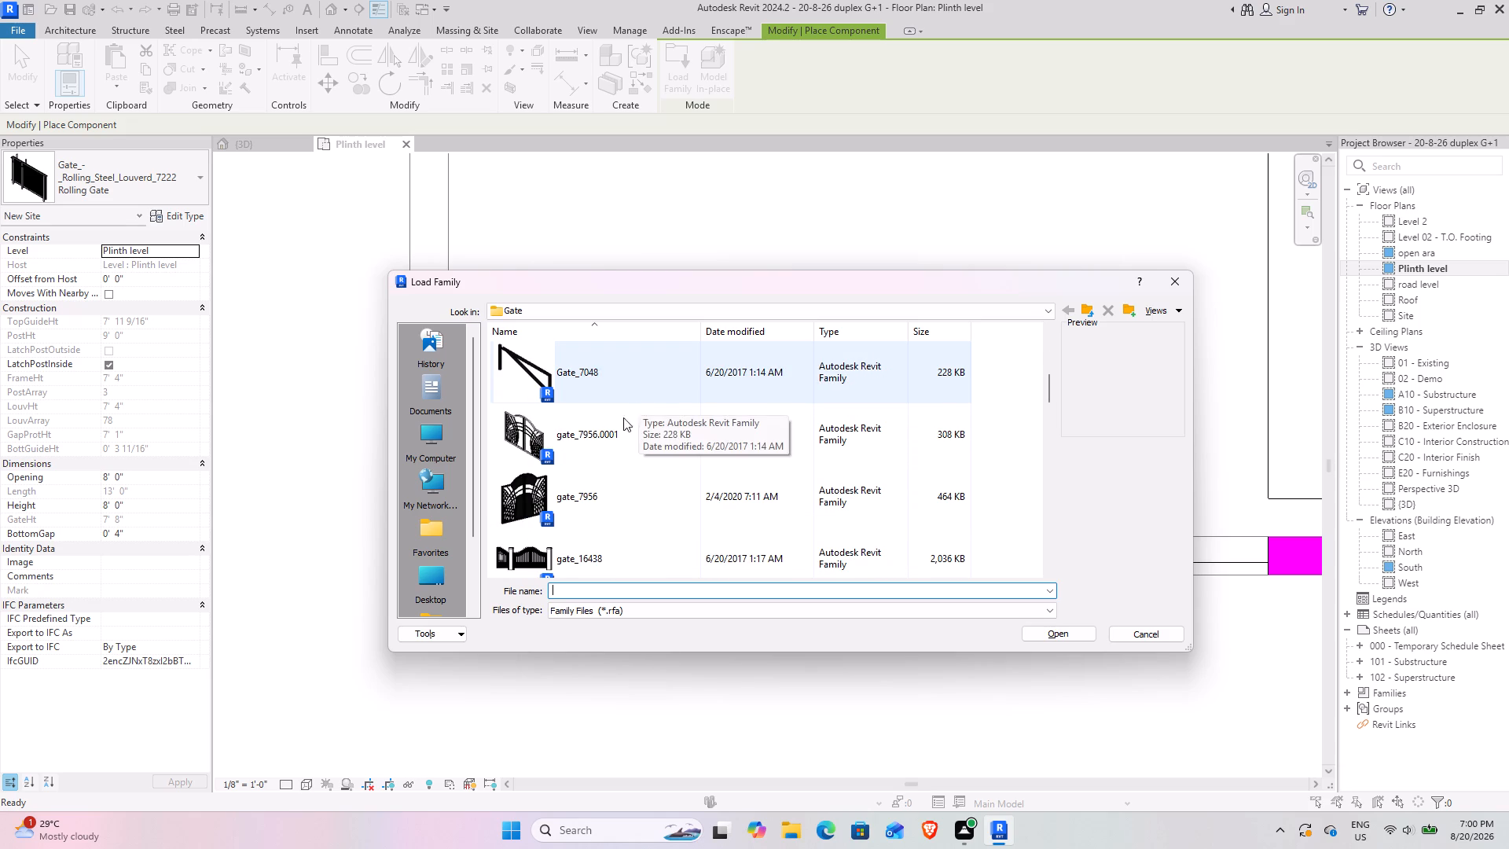
{"action": "scroll", "coordinate": [588, 439], "scroll_direction": "down", "scroll_amount": 1}
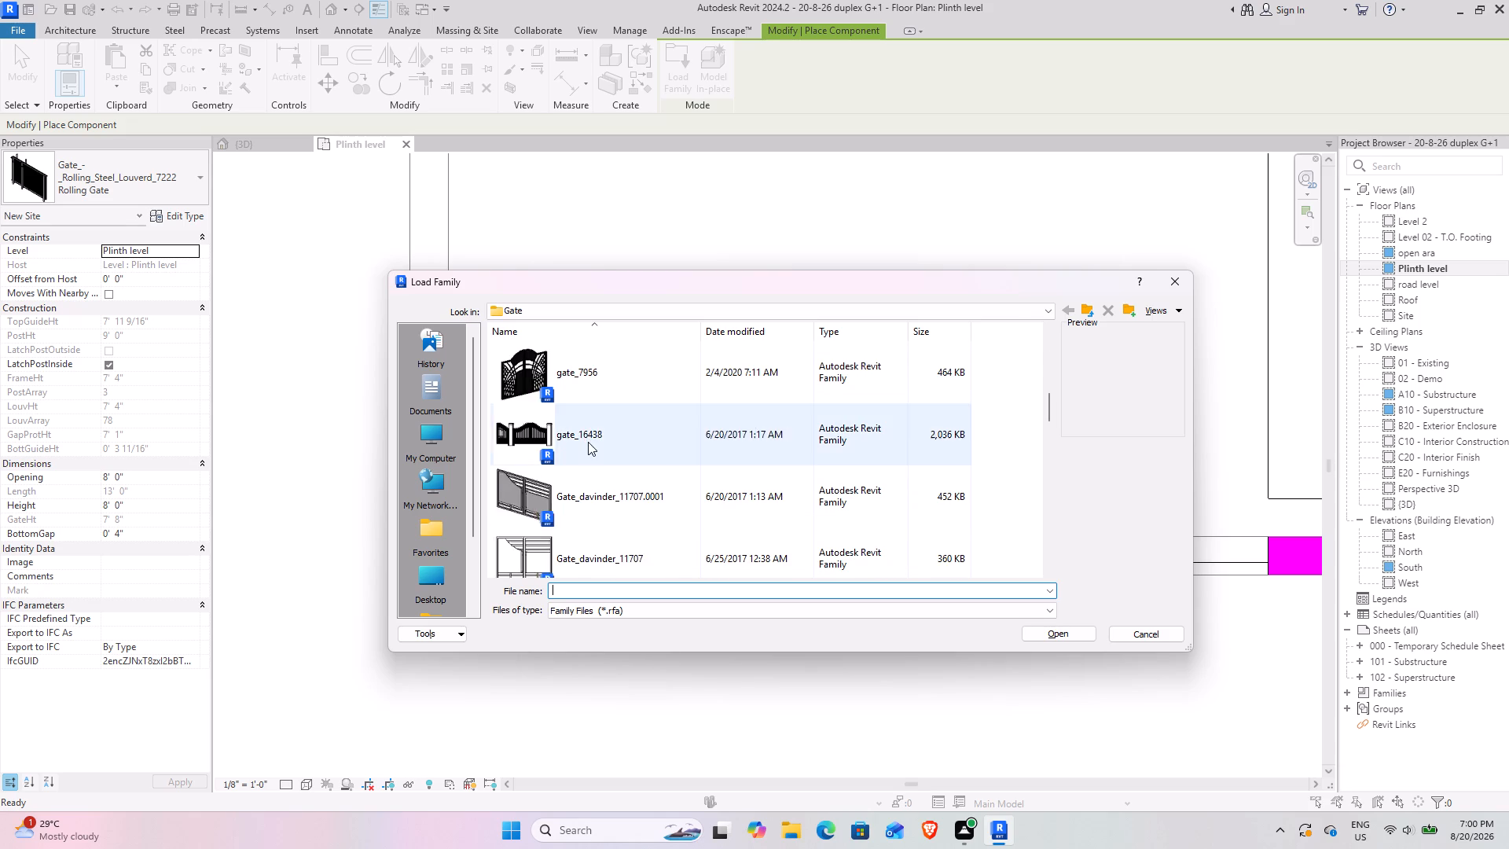
{"action": "scroll", "coordinate": [588, 442], "scroll_direction": "down", "scroll_amount": 2}
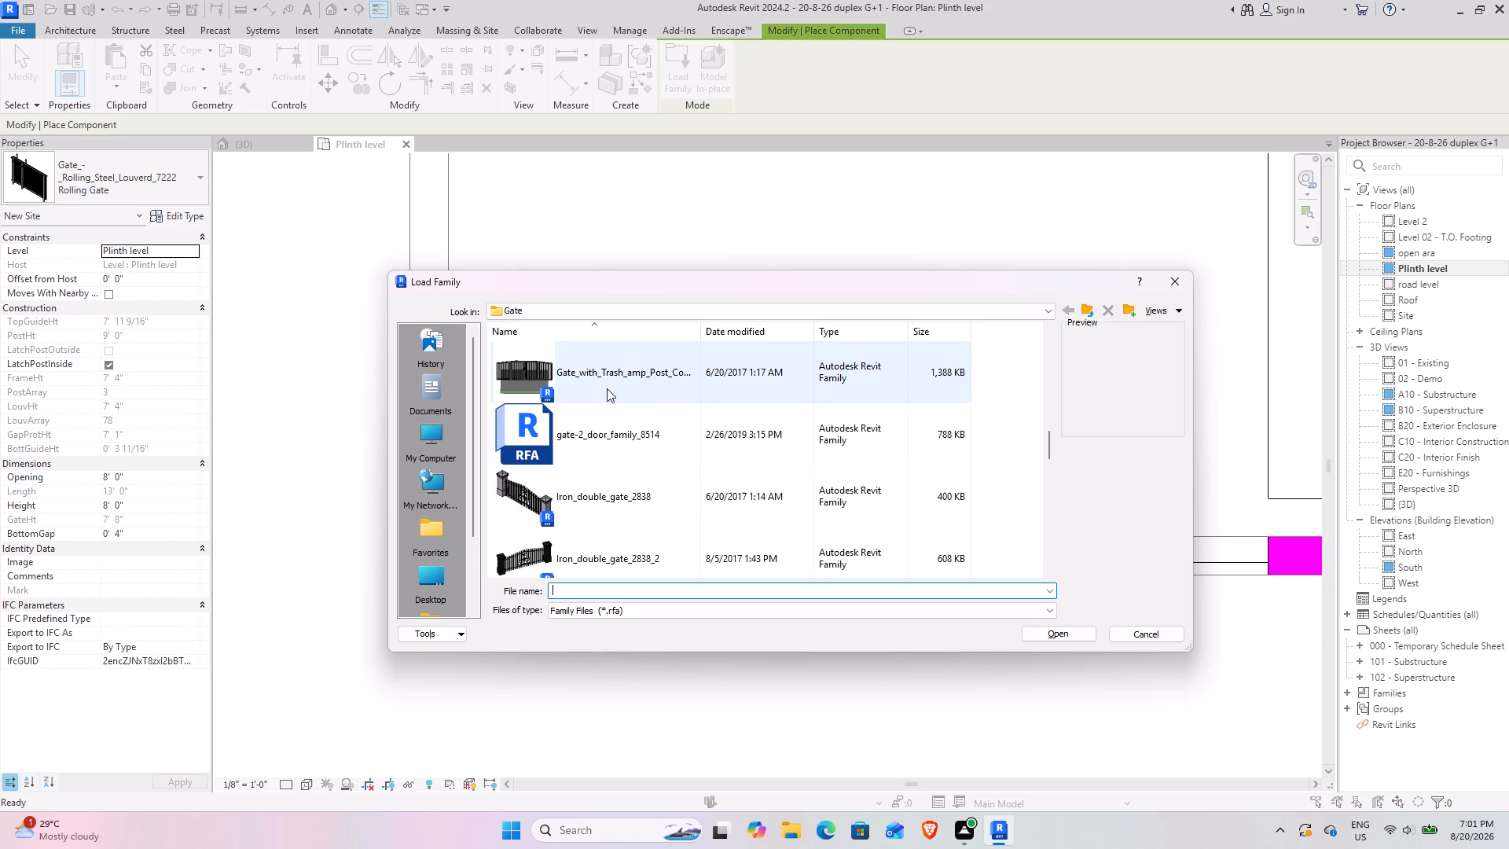
{"action": "scroll", "coordinate": [607, 388], "scroll_direction": "down", "scroll_amount": 2}
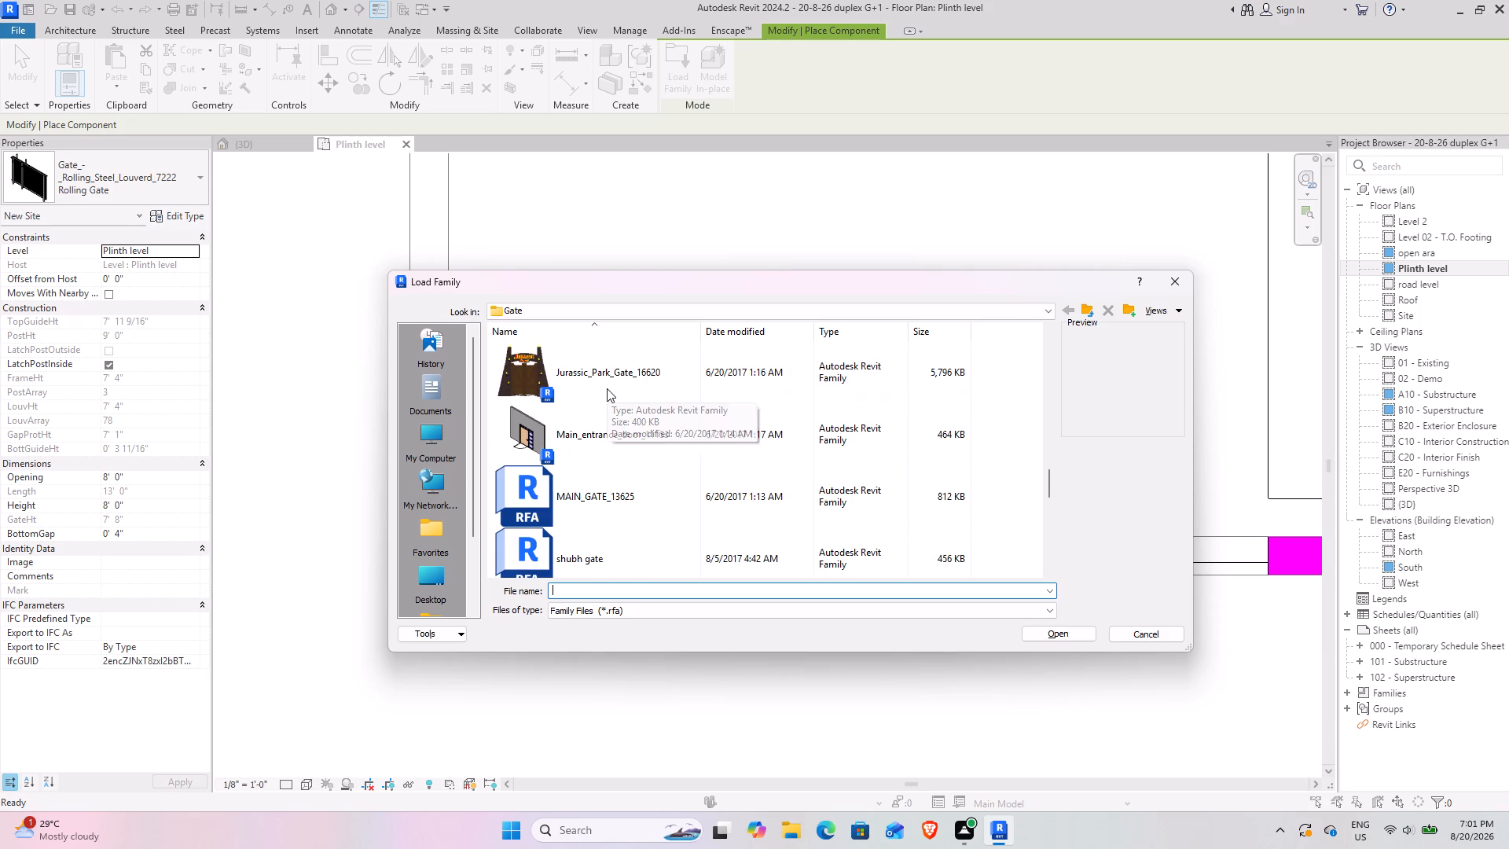
{"action": "scroll", "coordinate": [602, 440], "scroll_direction": "up", "scroll_amount": 6, "text": "ctrl"}
{"action": "scroll", "coordinate": [602, 440], "scroll_direction": "down", "scroll_amount": 2}
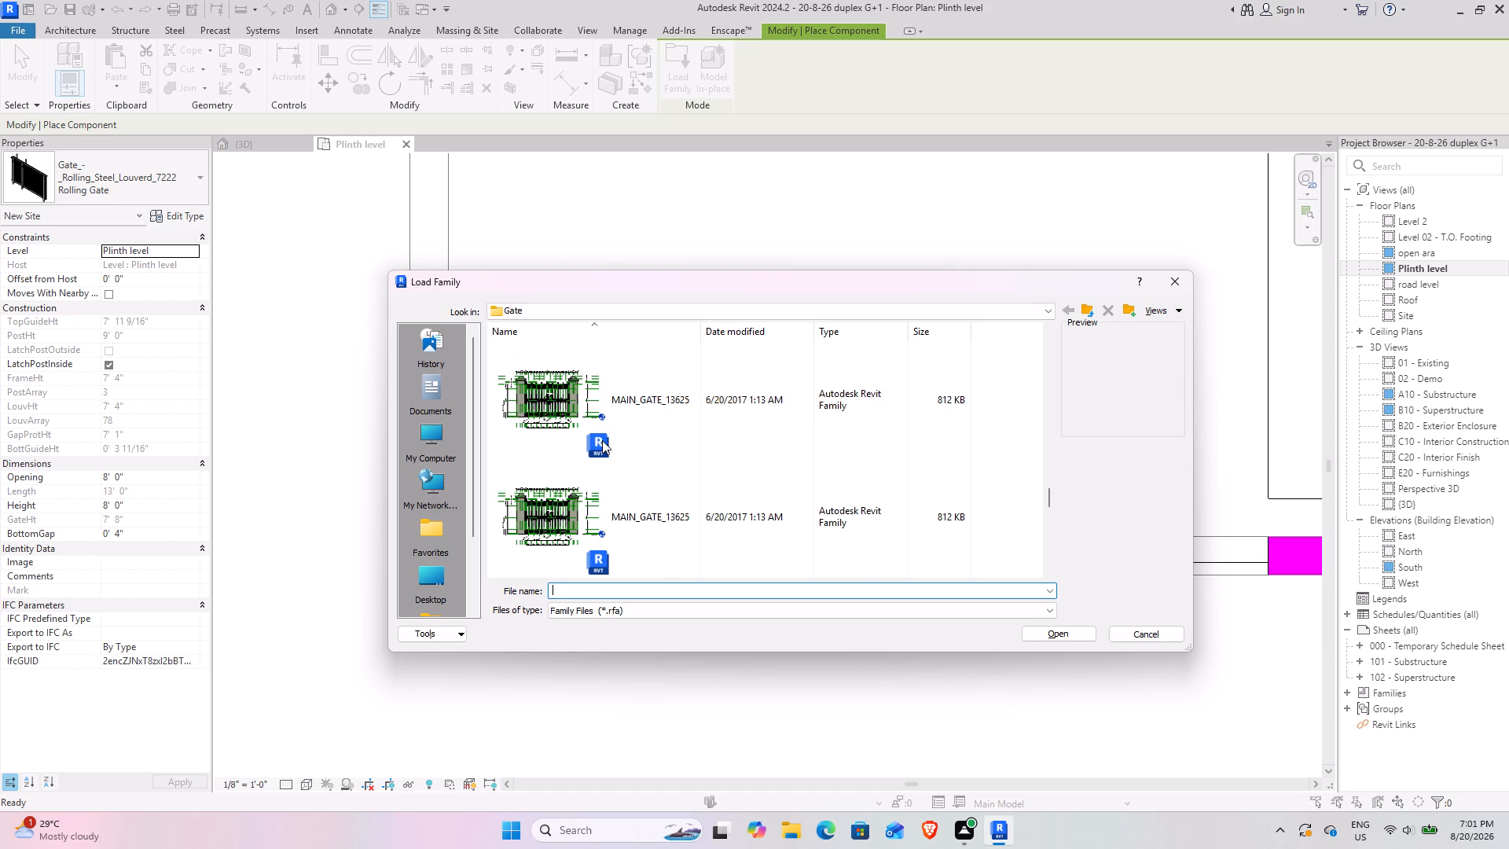
{"action": "scroll", "coordinate": [709, 406], "scroll_direction": "down", "scroll_amount": 2}
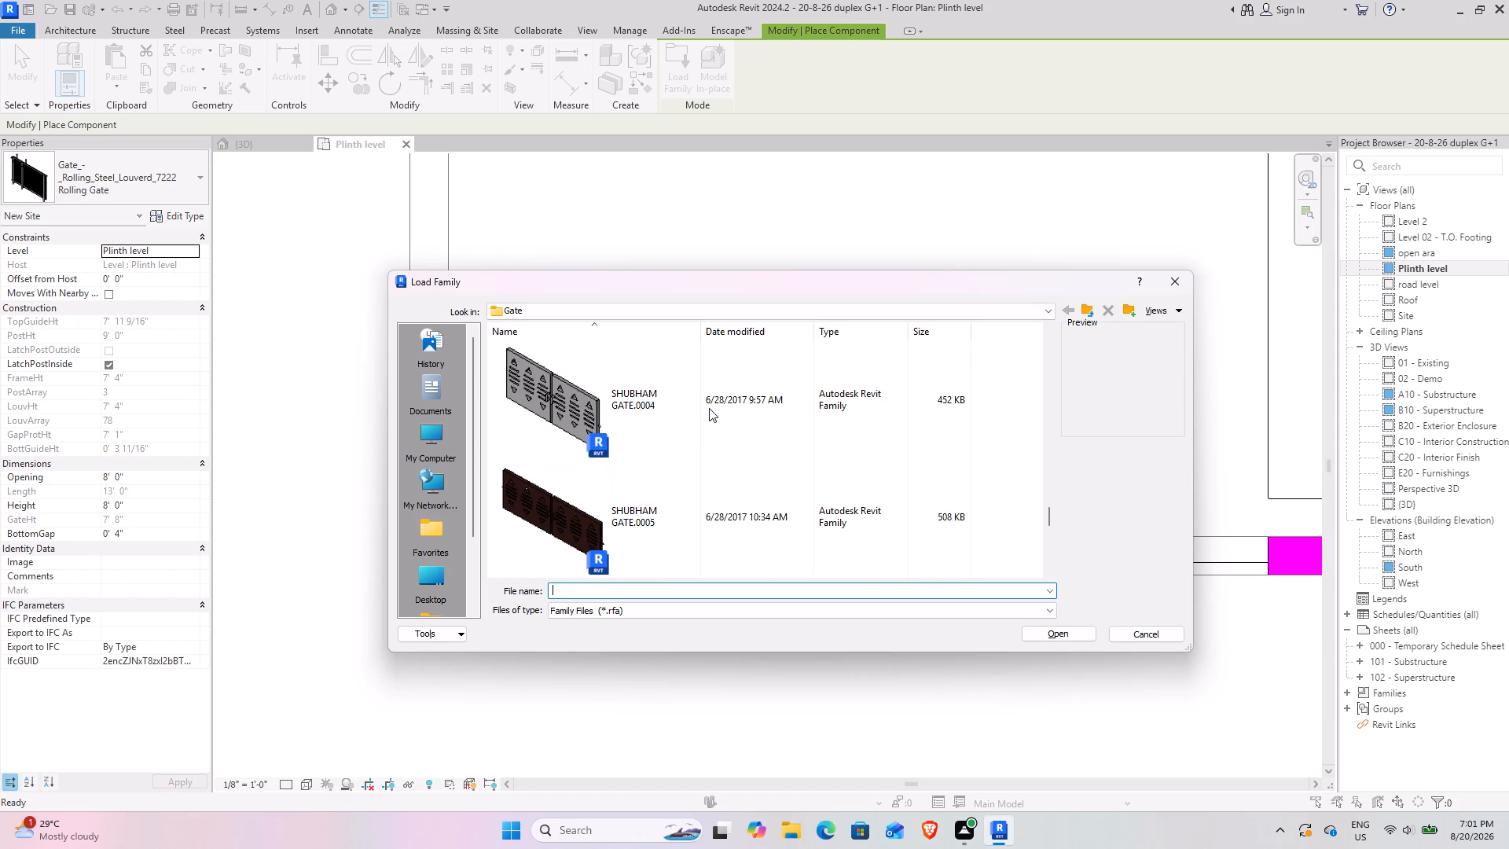
{"action": "scroll", "coordinate": [709, 408], "scroll_direction": "down", "scroll_amount": 1}
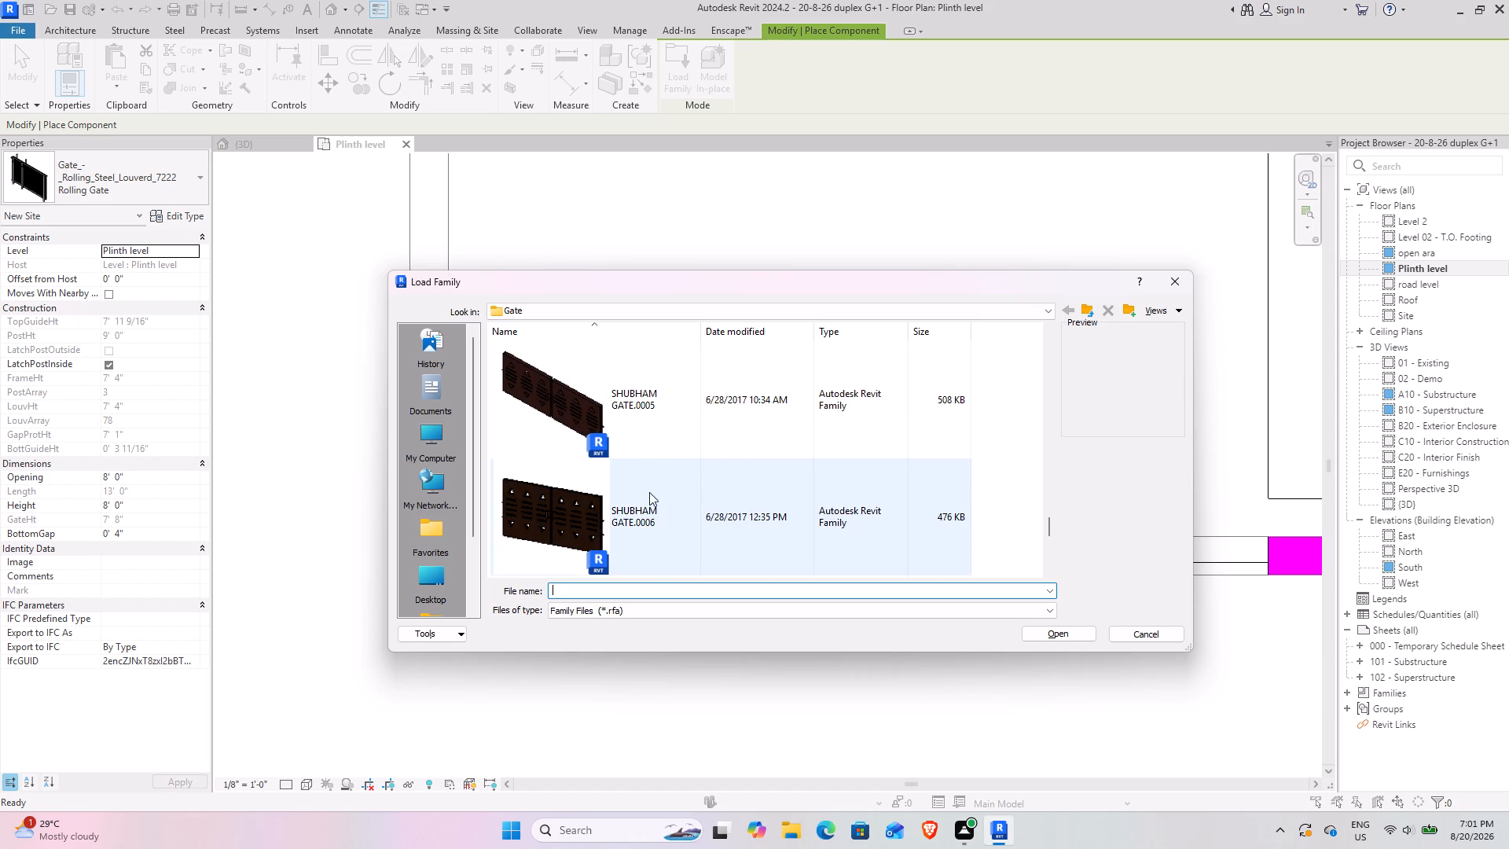
{"action": "left_click", "coordinate": [666, 526]}
{"action": "left_click", "coordinate": [1078, 640]}
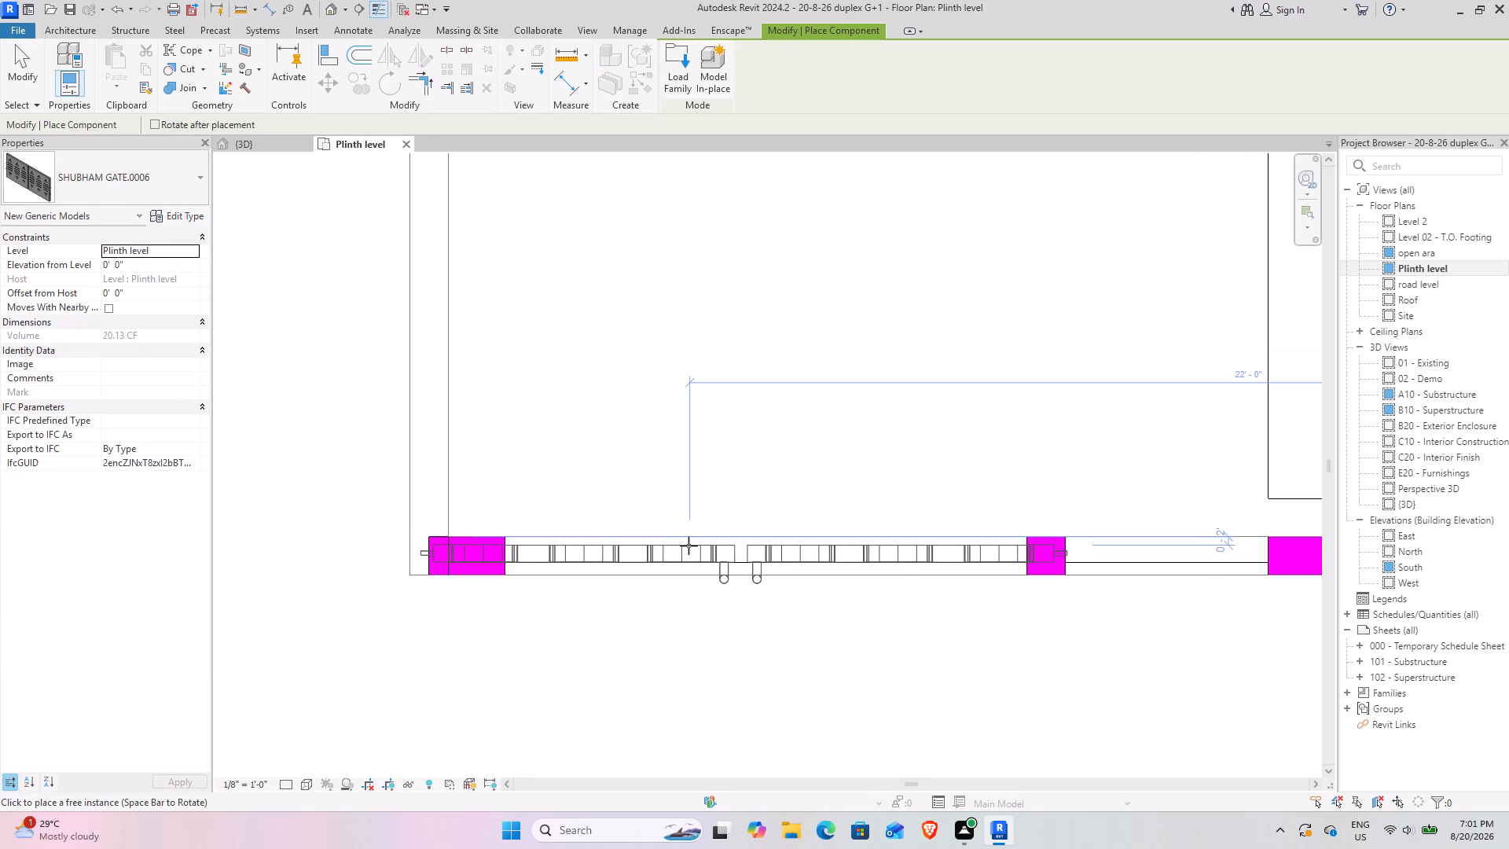
Place SHUBHAM GATE.0006 in the front compound wall, spanning between the south-west corner column and the small column east of it.
{"action": "left_click", "coordinate": [688, 546]}
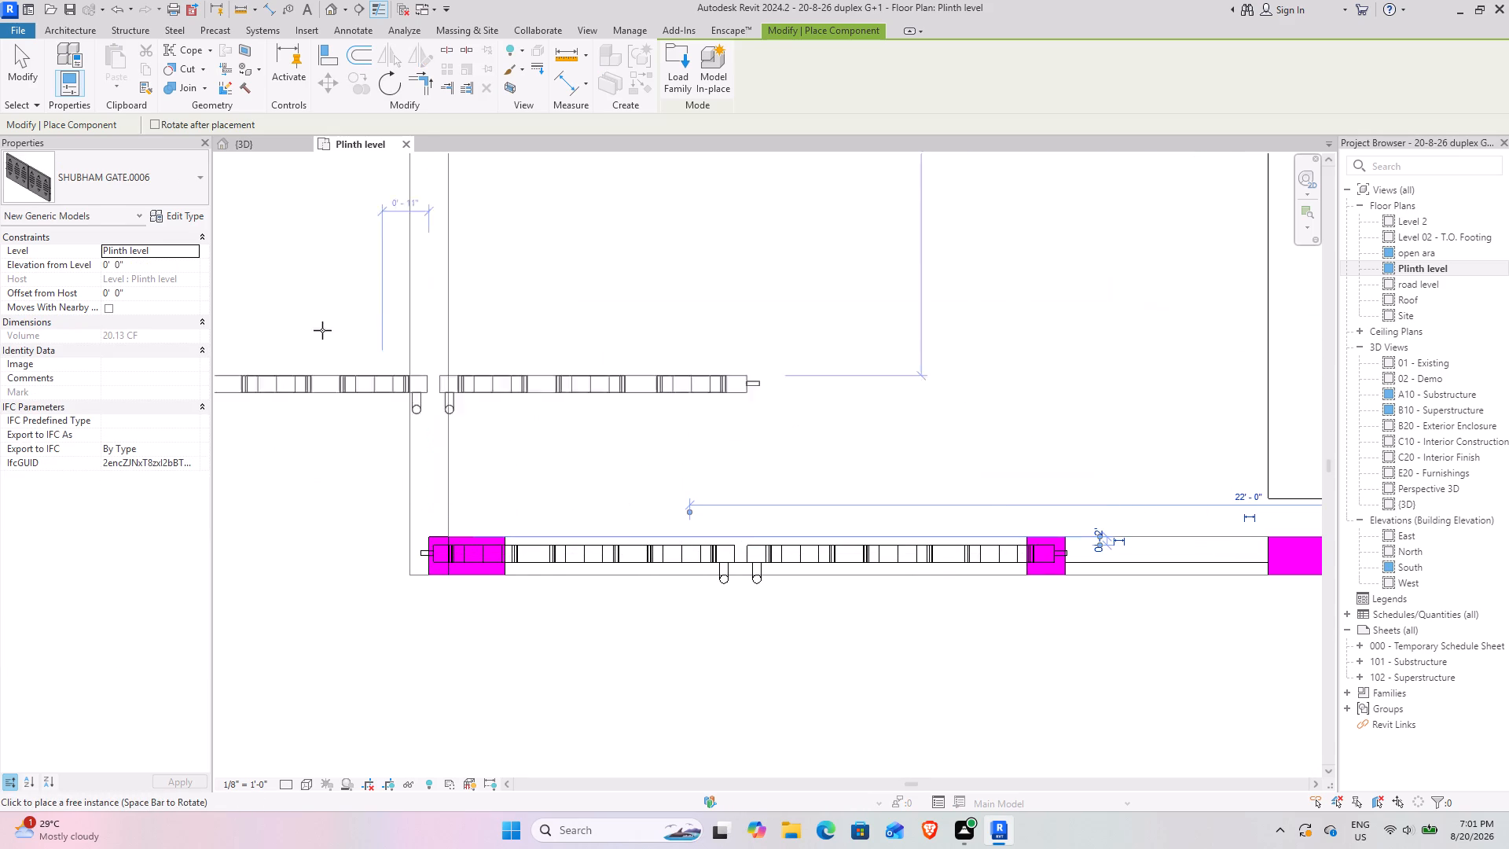
{"action": "left_click", "coordinate": [21, 59]}
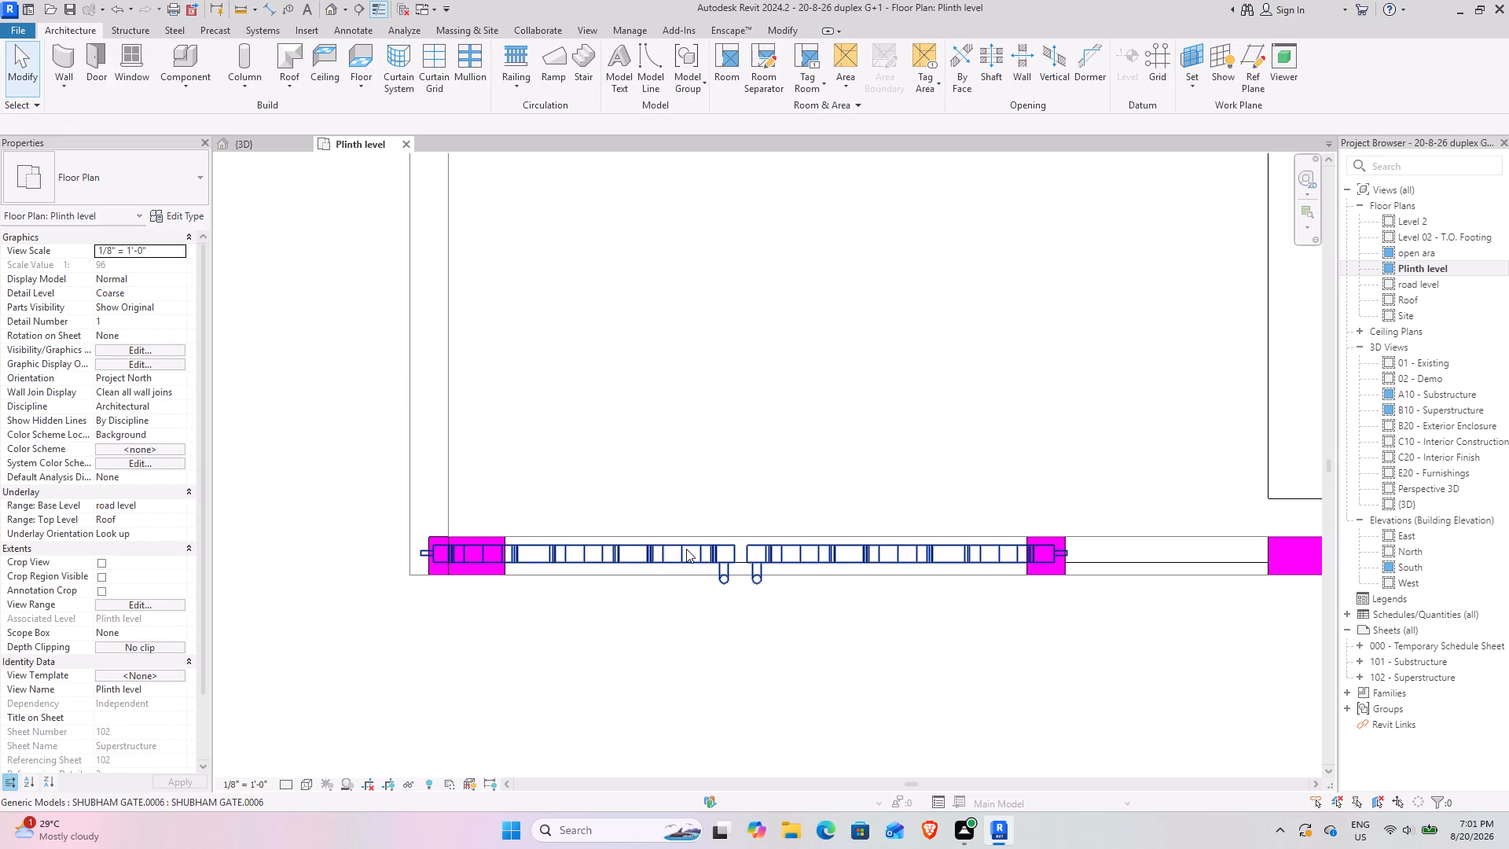
Set the new gate's Level constraint to road level.
{"action": "left_click", "coordinate": [686, 549]}
{"action": "left_click", "coordinate": [183, 251]}
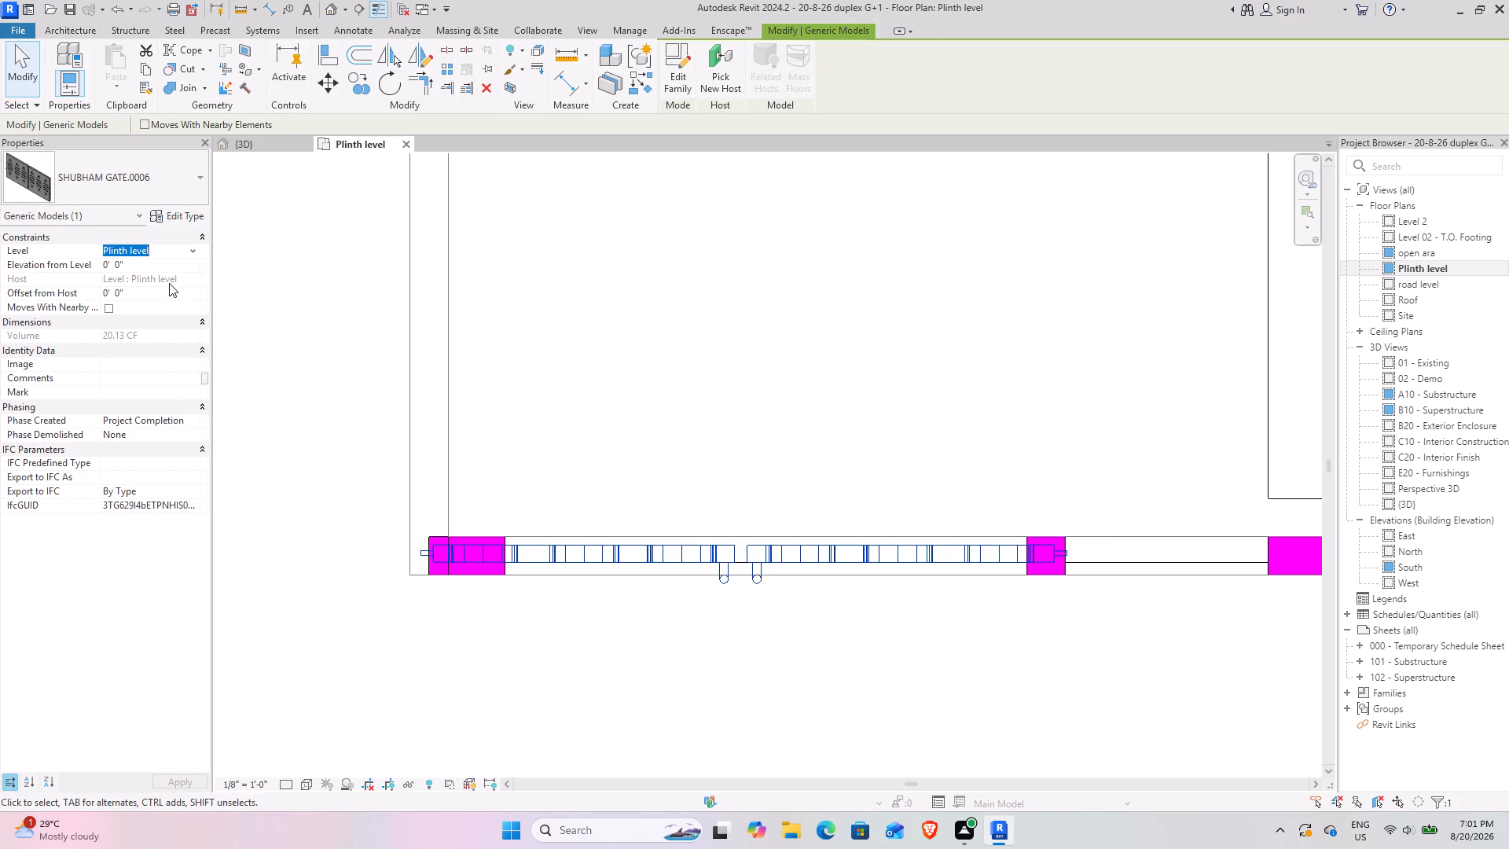
{"action": "left_click", "coordinate": [189, 252]}
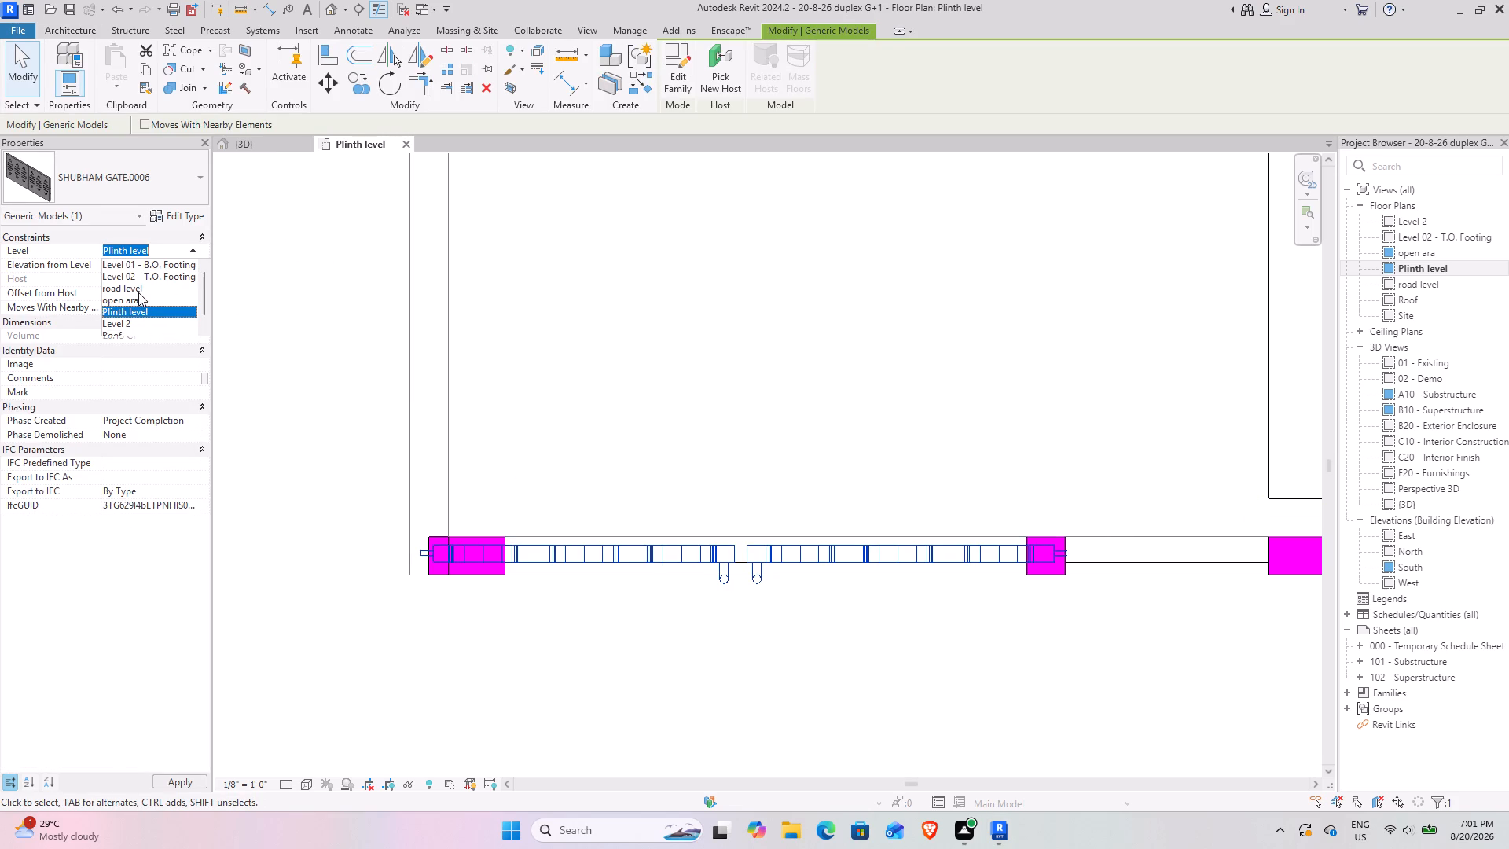
{"action": "left_click", "coordinate": [138, 292]}
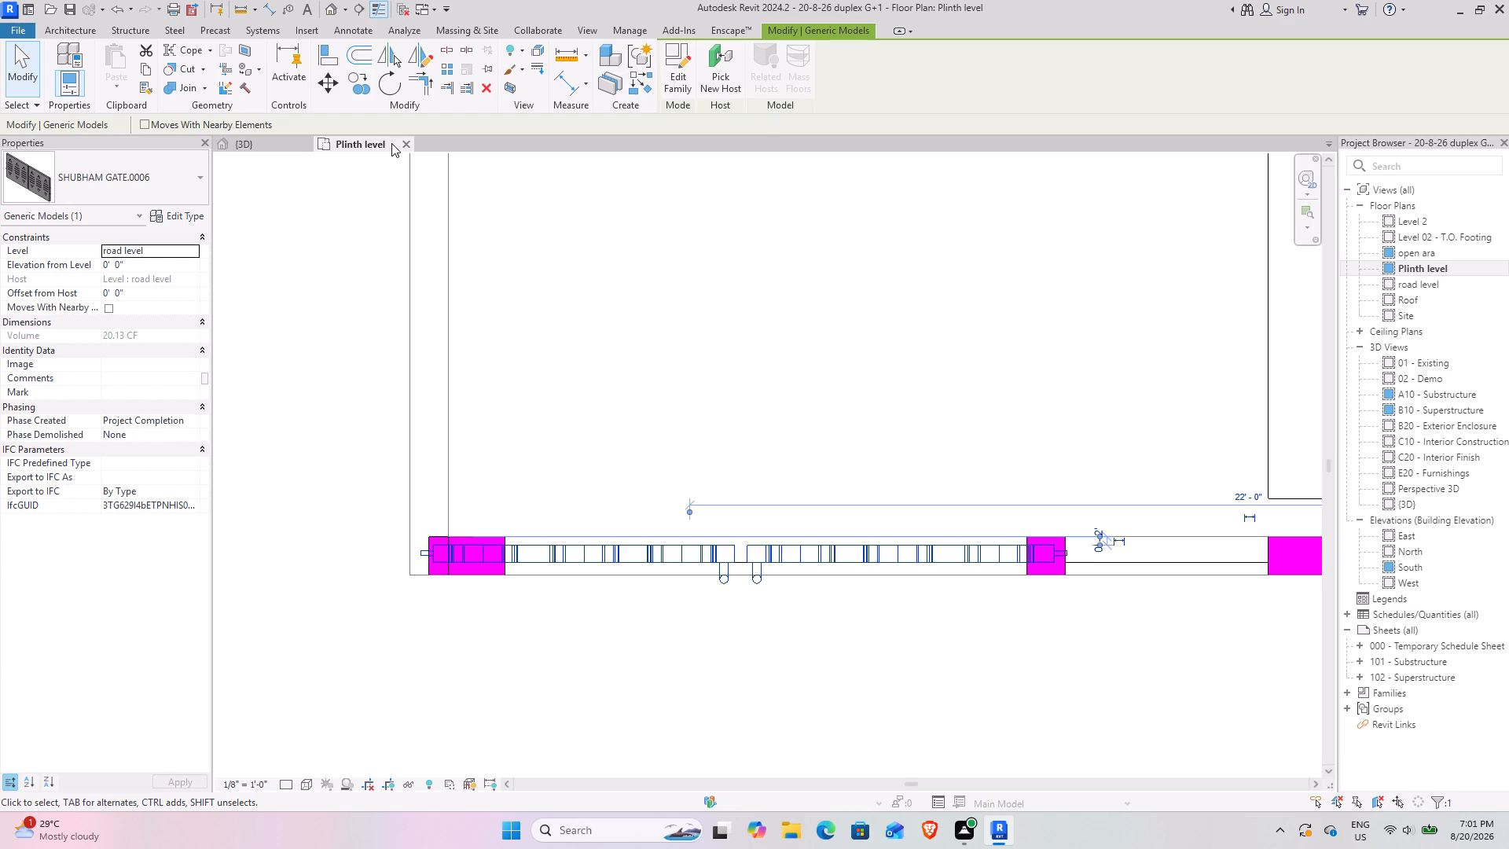
Examine the gate in the 3D view with the front compound wall temporarily hidden, ending the temporary hide when done.
{"action": "left_click", "coordinate": [237, 143]}
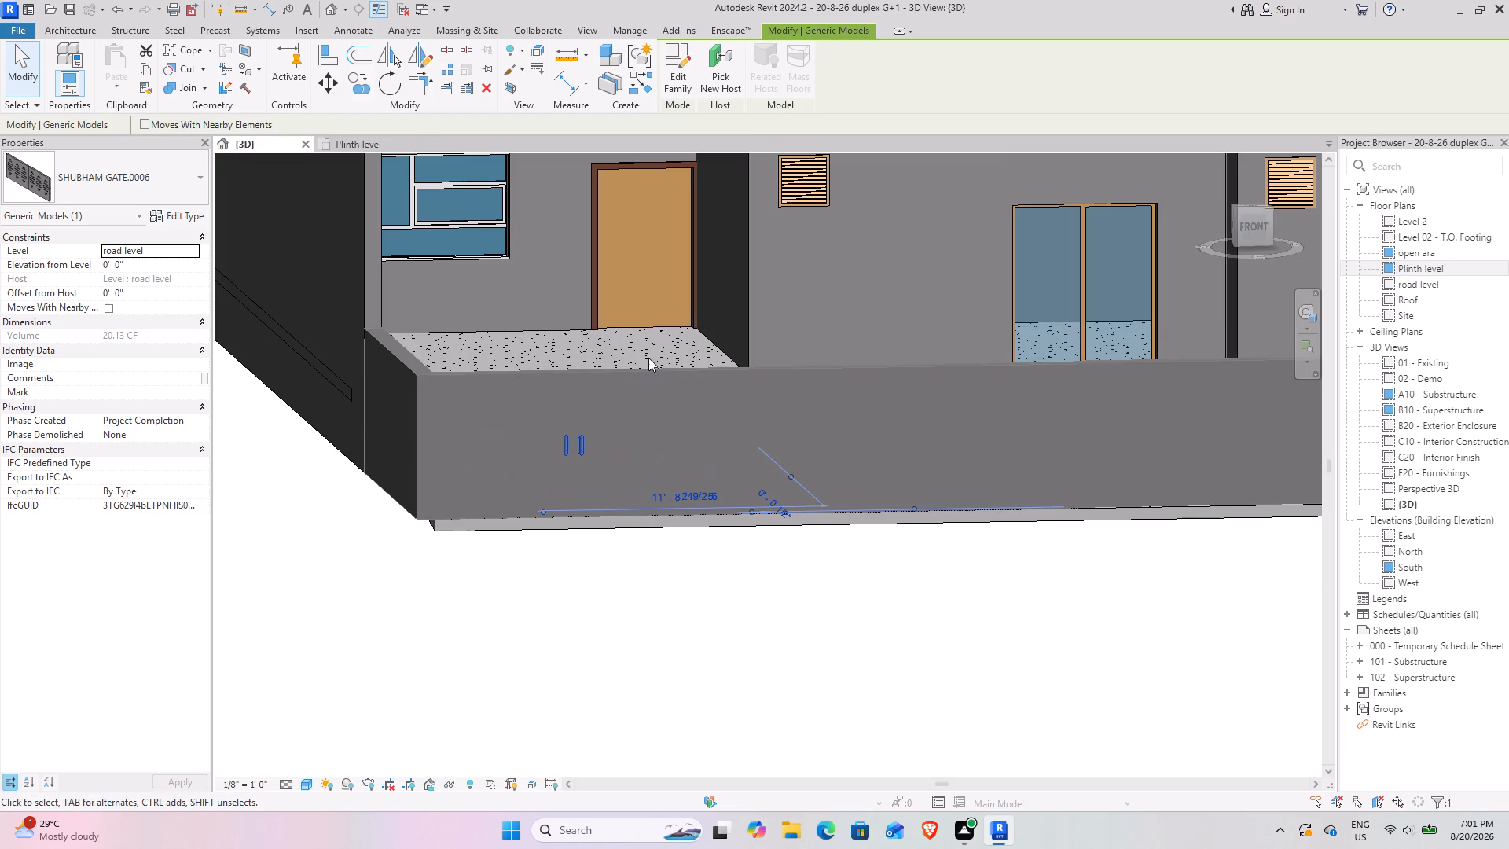
{"action": "left_click", "coordinate": [659, 363]}
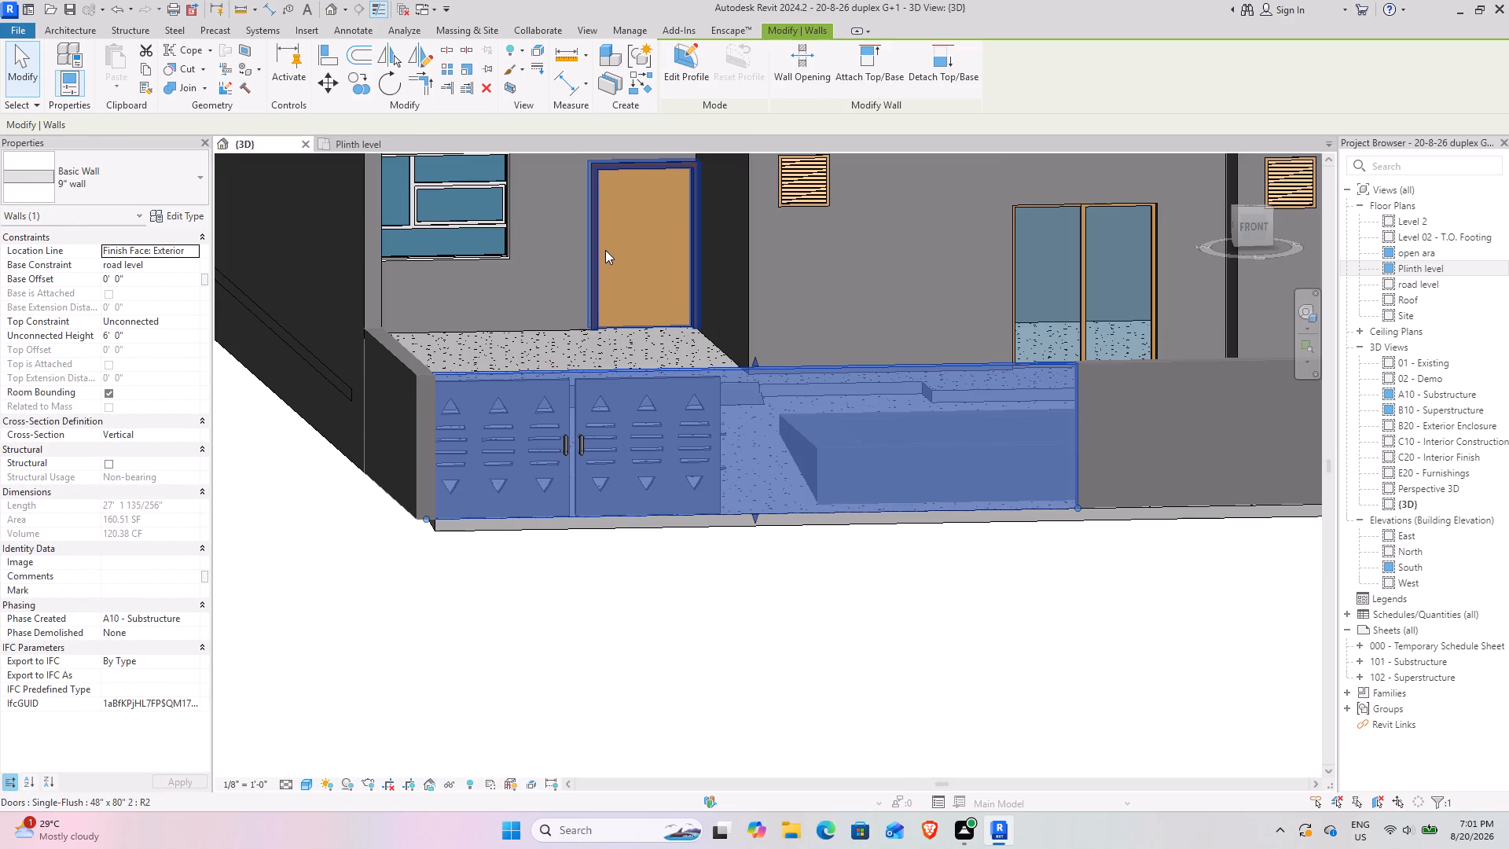
{"action": "type", "text": "hh"}
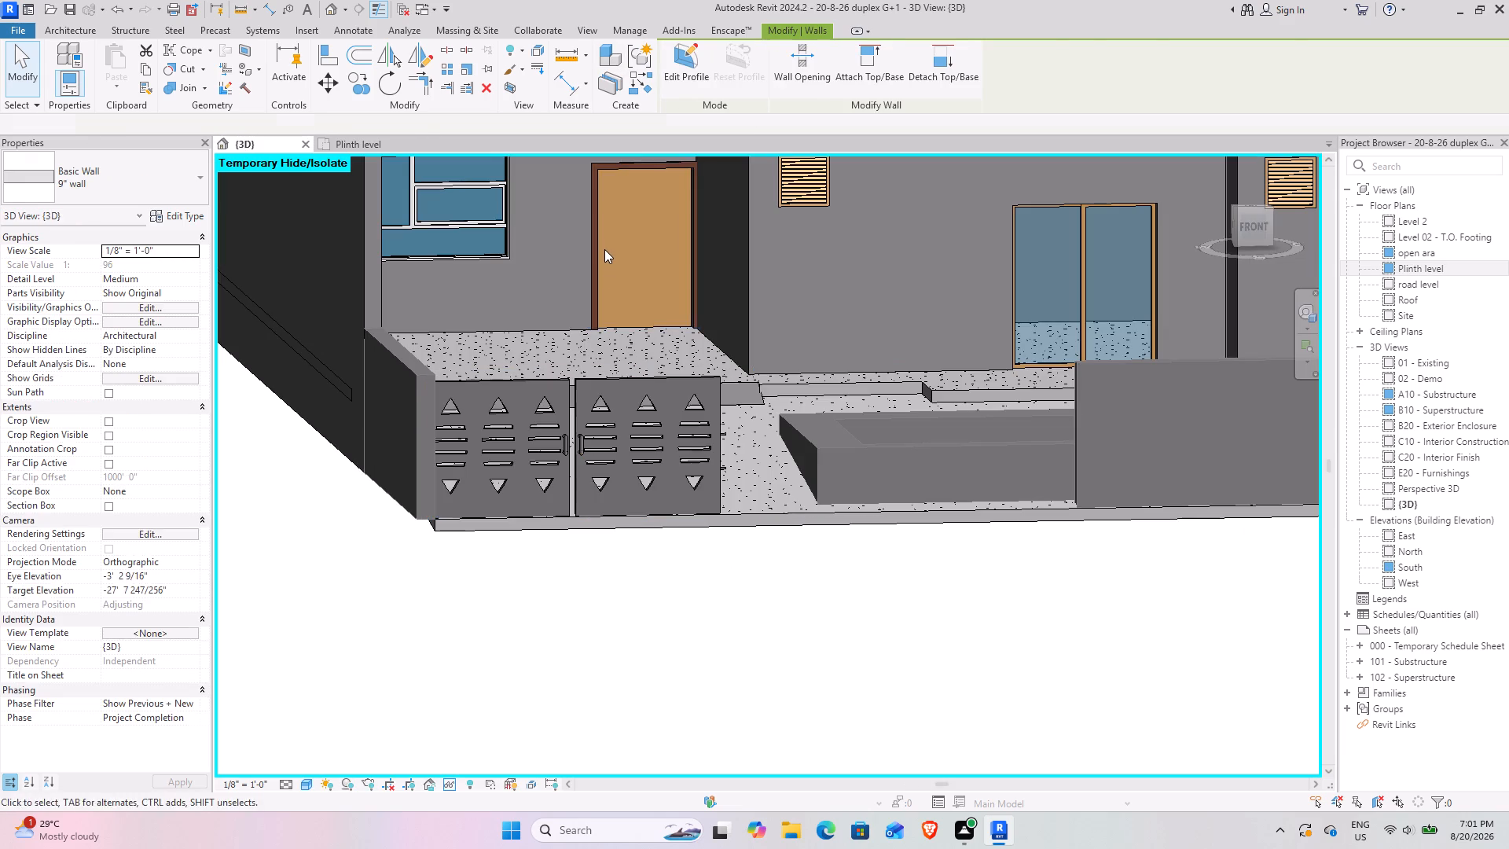
{"action": "left_click", "coordinate": [761, 579]}
{"action": "middle_click_drag", "start_coordinate": [766, 568], "coordinate": [715, 605], "text": "shift"}
{"action": "middle_click_drag", "start_coordinate": [713, 605], "coordinate": [909, 485]}
{"action": "middle_click_drag", "start_coordinate": [670, 550], "coordinate": [688, 502], "text": "shift"}
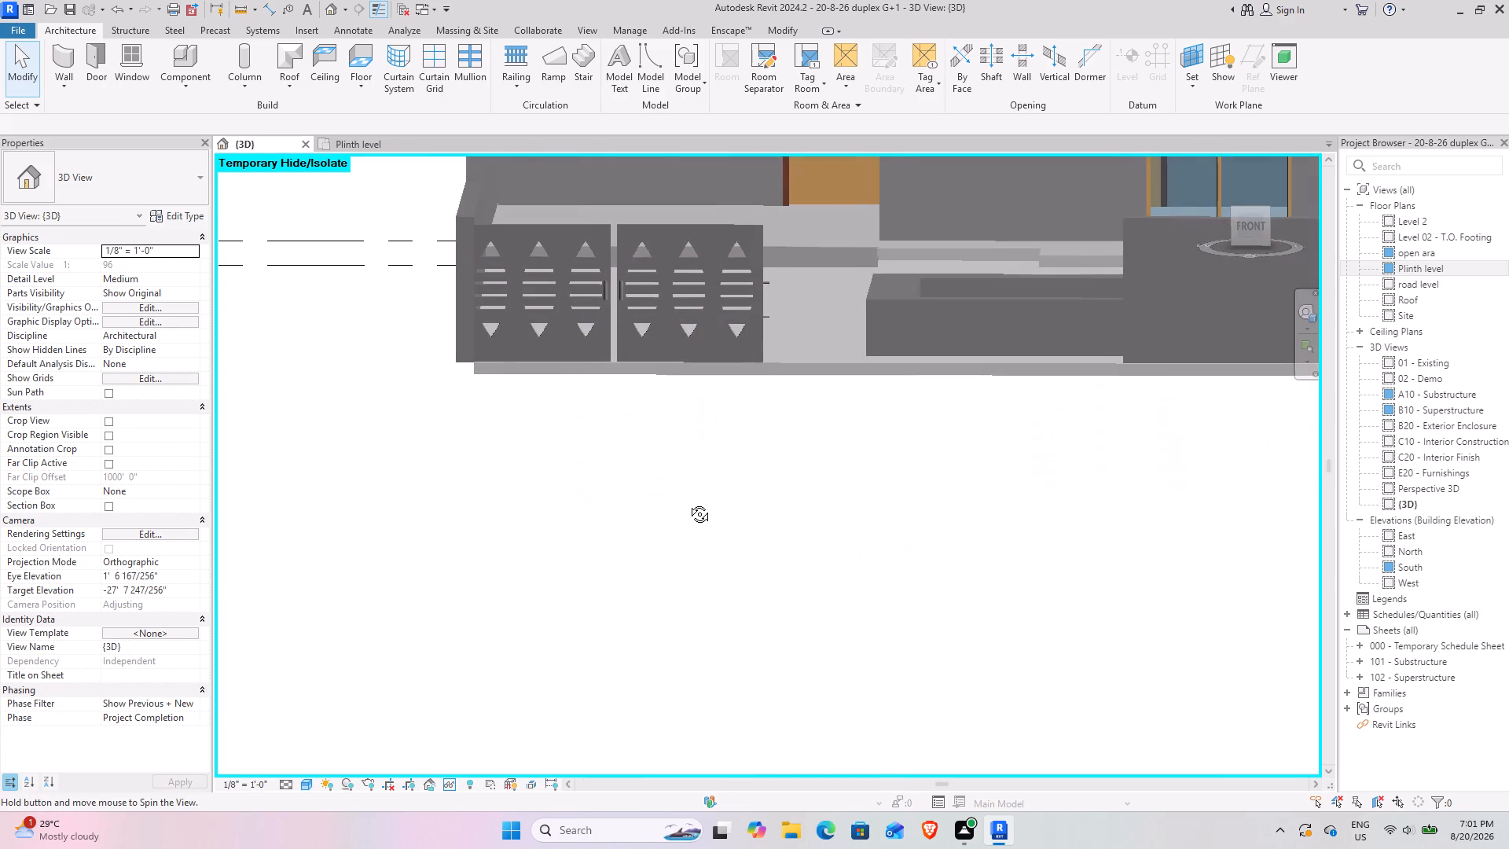
{"action": "middle_click_drag", "start_coordinate": [688, 502], "coordinate": [686, 553], "text": "shift"}
{"action": "middle_click_drag", "start_coordinate": [710, 547], "coordinate": [628, 584]}
{"action": "middle_click_drag", "start_coordinate": [632, 579], "coordinate": [662, 571], "text": "shift"}
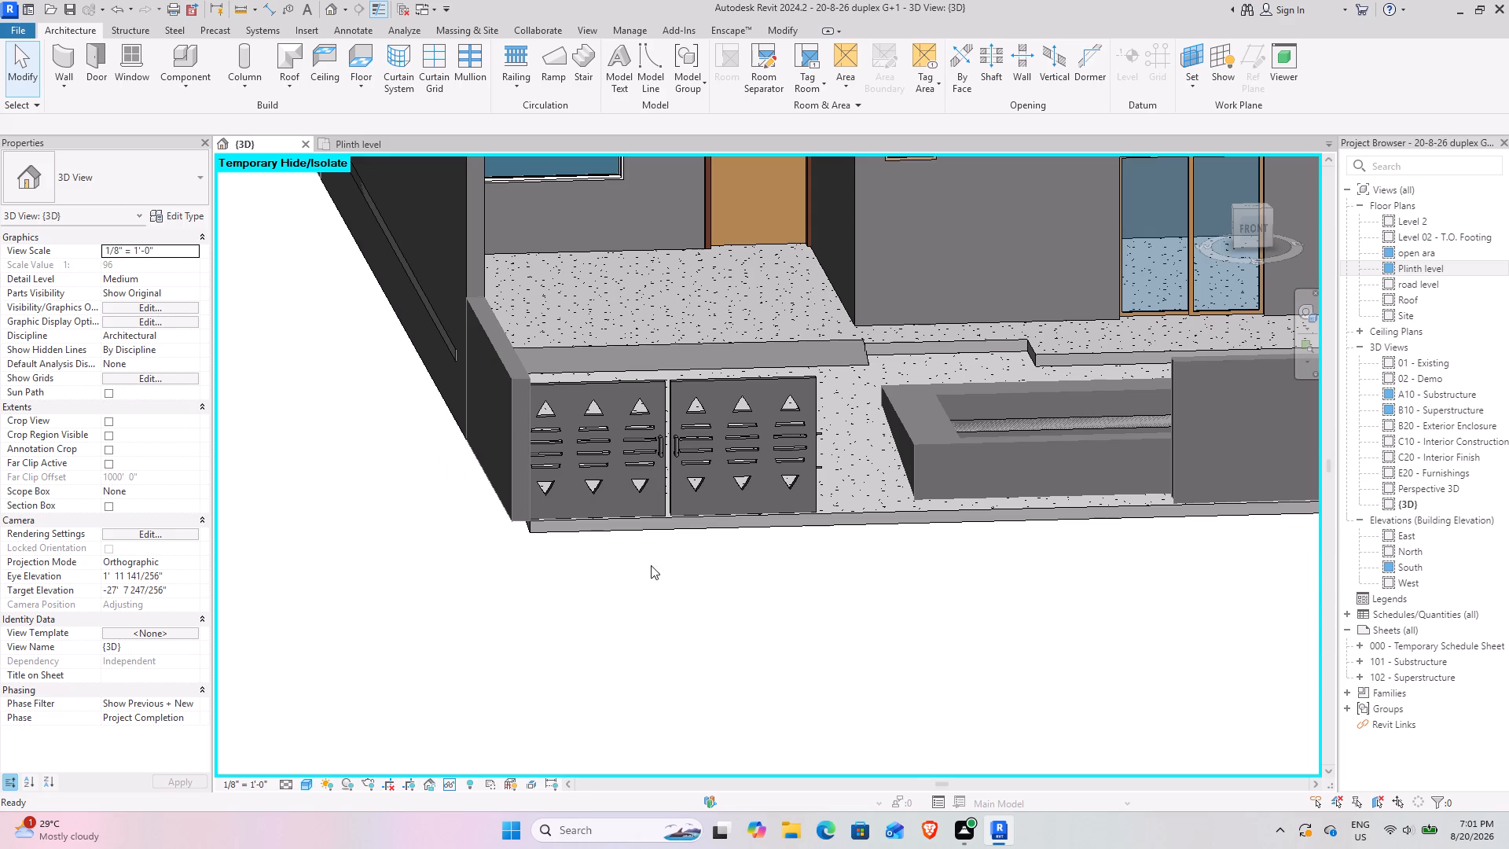
{"action": "middle_click_drag", "start_coordinate": [732, 573], "coordinate": [716, 613]}
{"action": "middle_click_drag", "start_coordinate": [725, 613], "coordinate": [809, 560]}
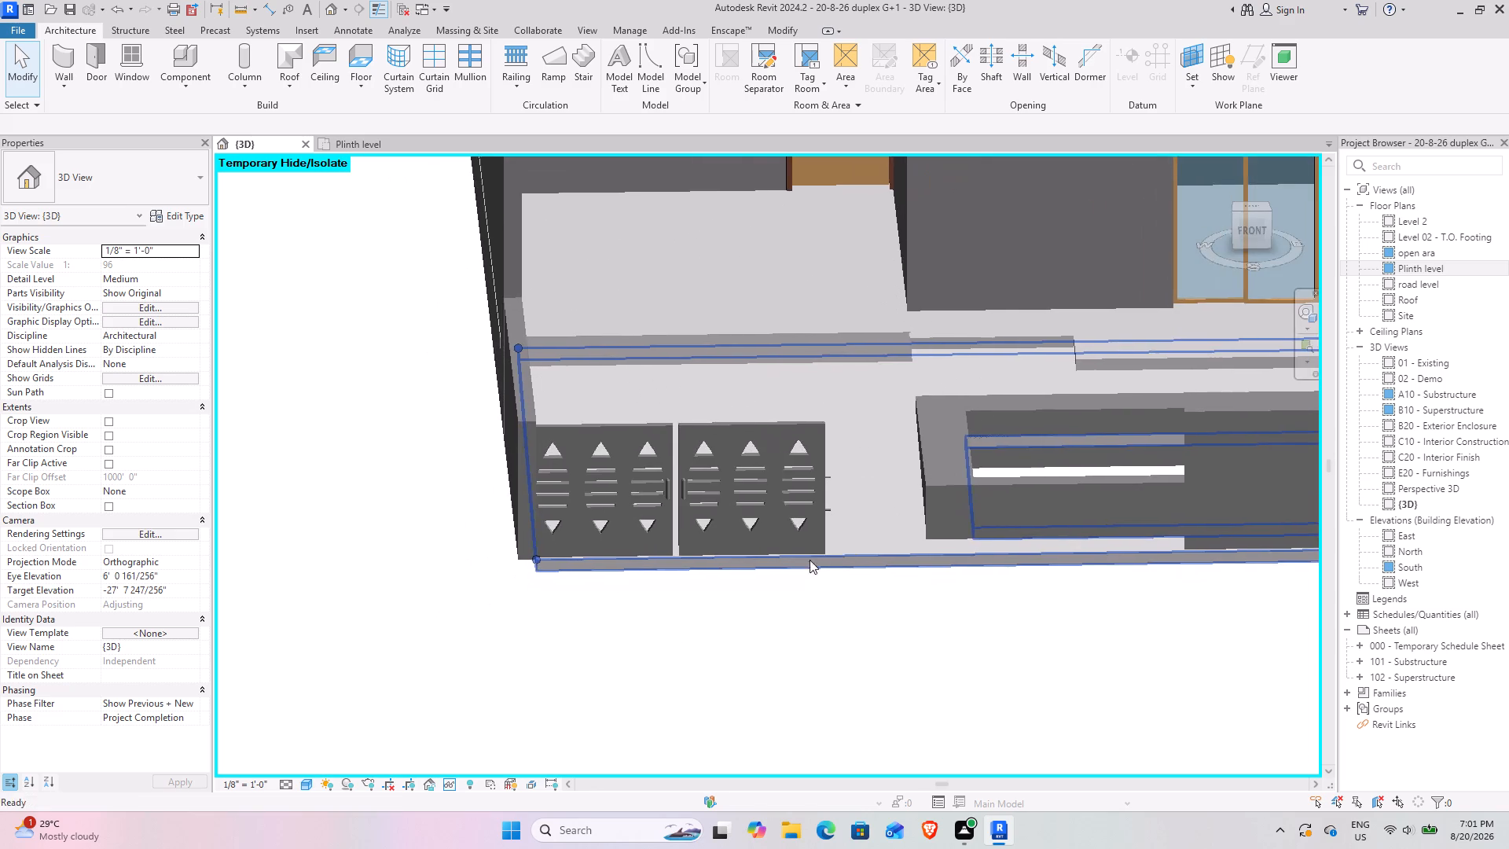
{"action": "middle_click_drag", "start_coordinate": [834, 601], "coordinate": [810, 590], "text": "shift"}
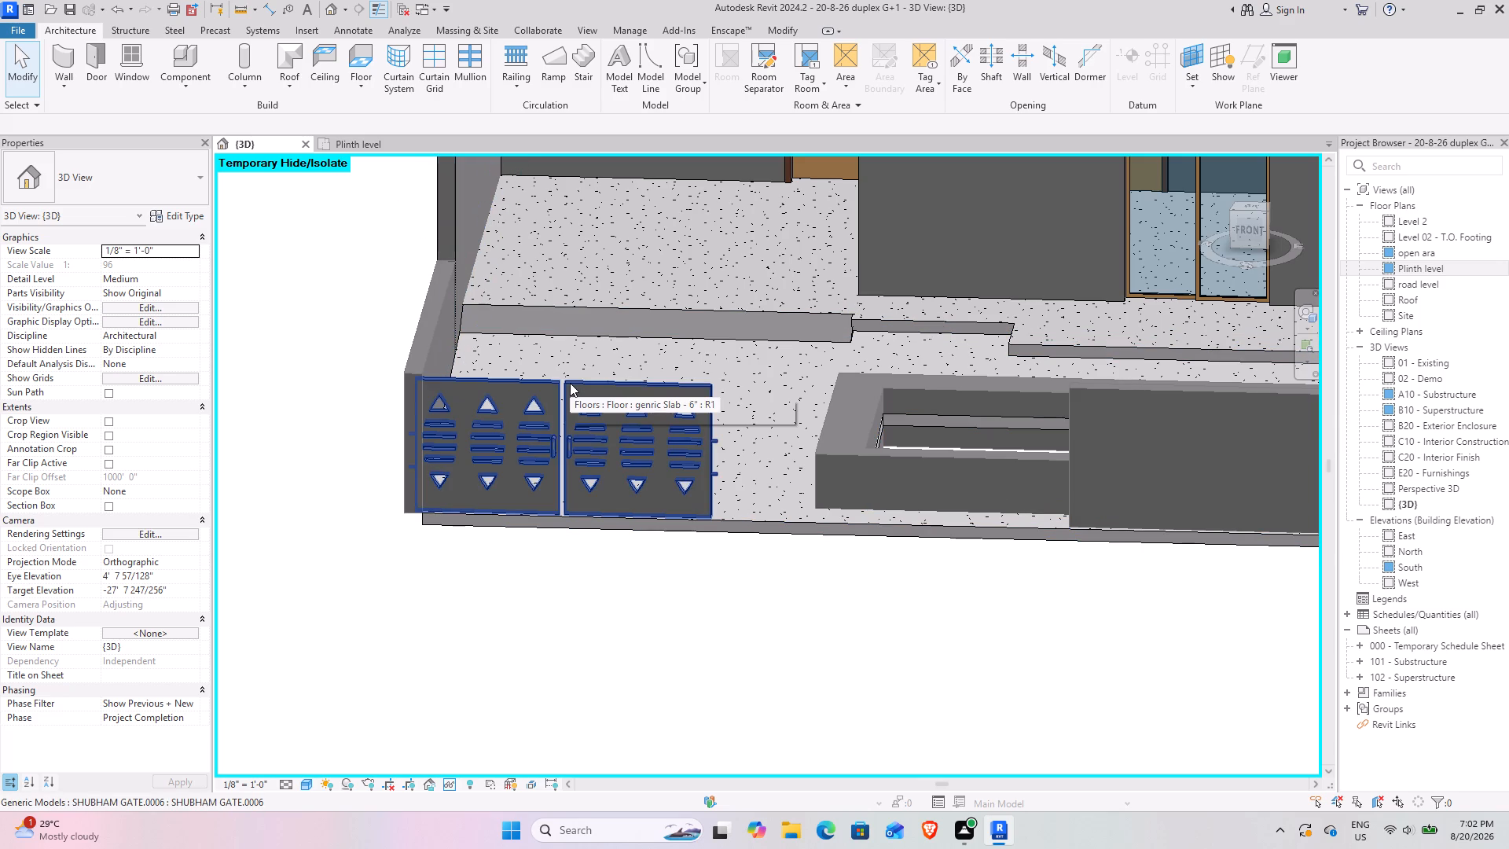
{"action": "type", "text": "hr"}
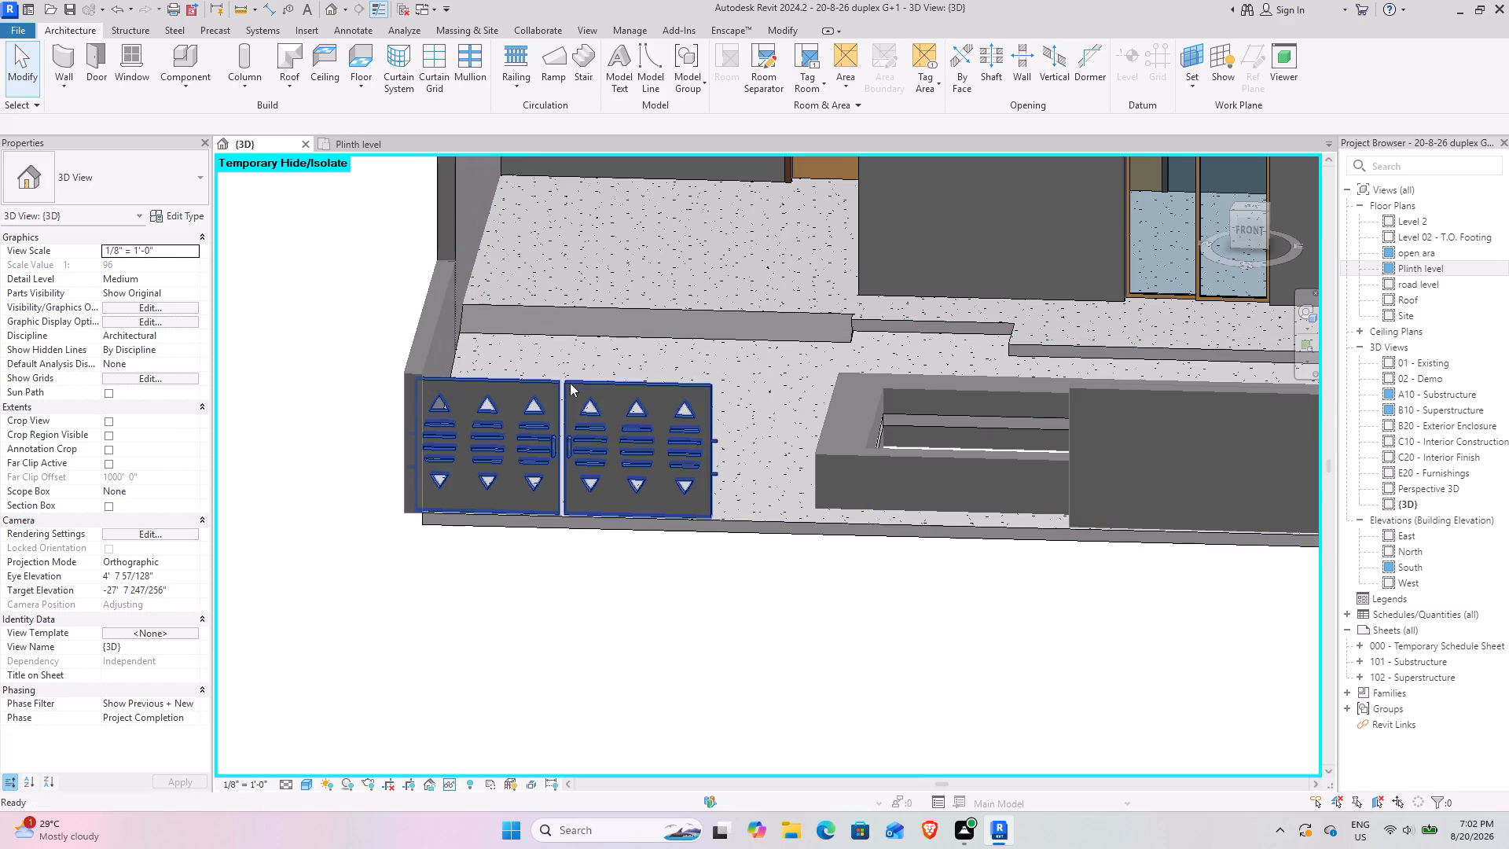
{"action": "left_click", "coordinate": [714, 661]}
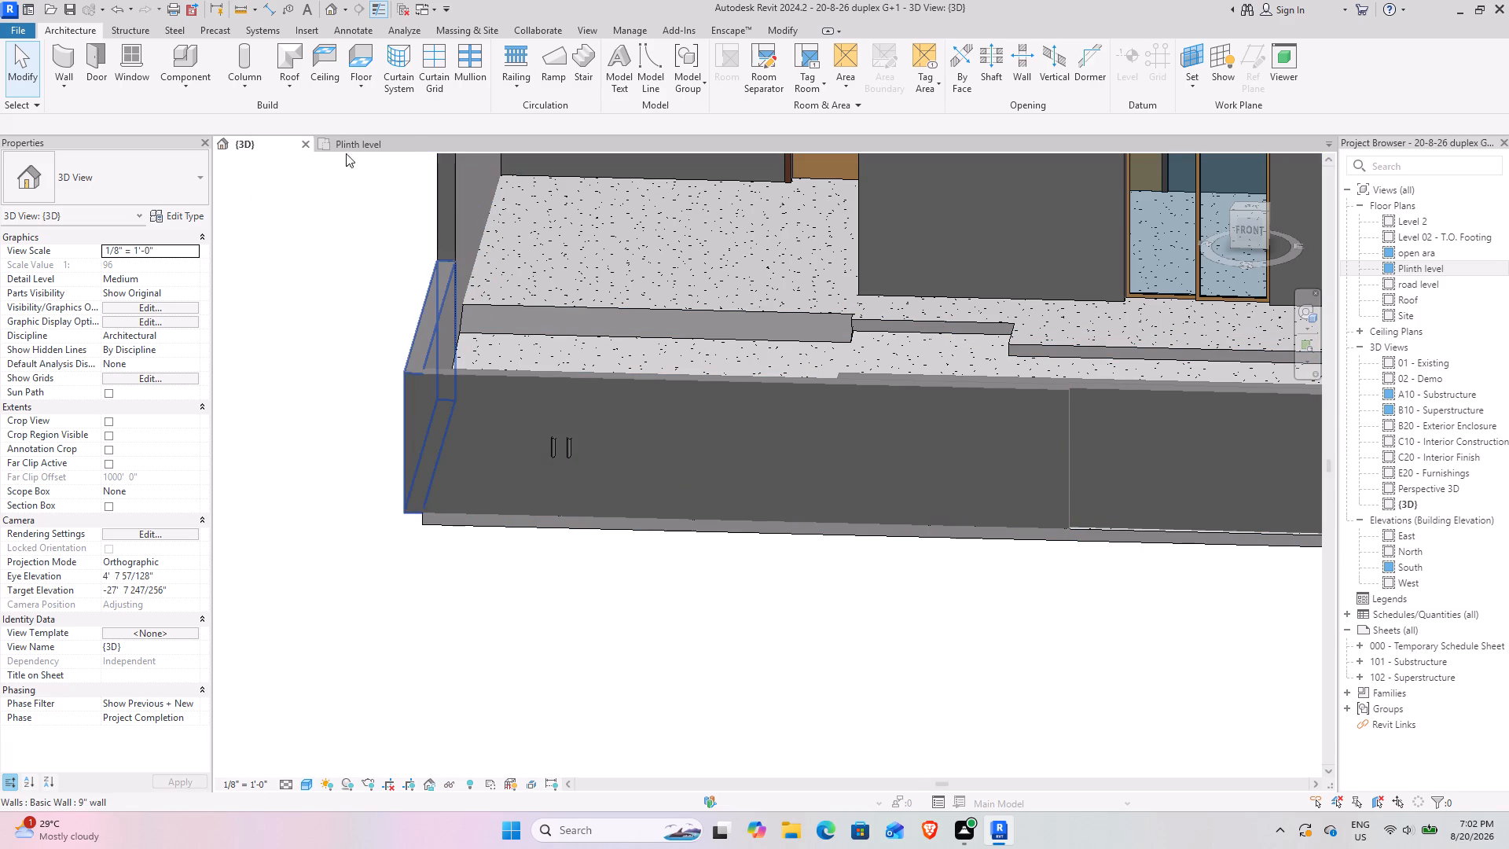
Inspect the front compound wall in the Plinth level plan, along the gate, the columns and its east end.
{"action": "left_click", "coordinate": [365, 149]}
{"action": "left_click", "coordinate": [876, 582]}
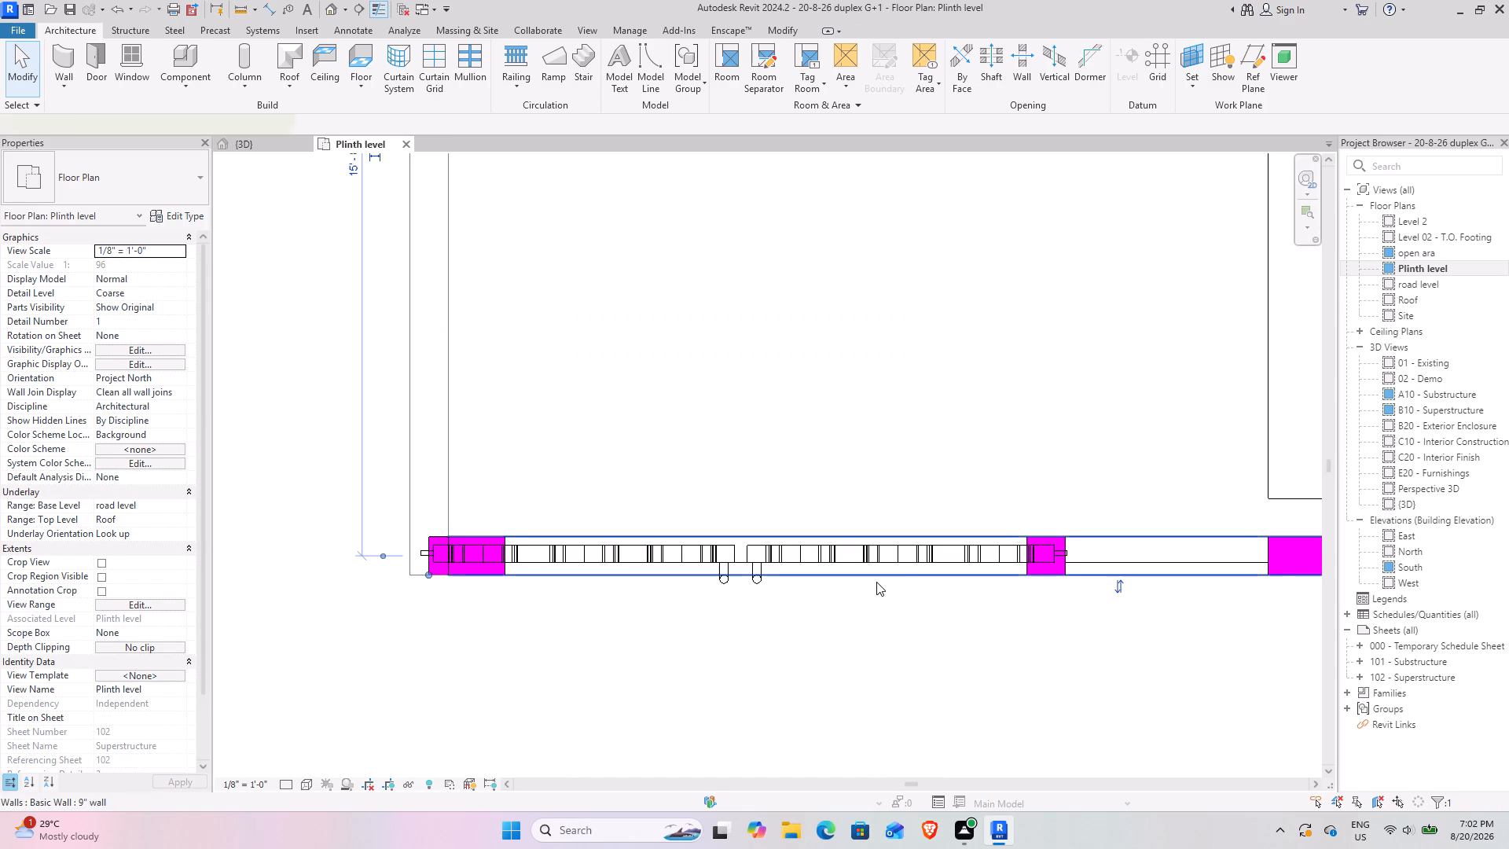
{"action": "middle_click_drag", "start_coordinate": [922, 576], "coordinate": [573, 564]}
{"action": "scroll", "coordinate": [573, 564], "scroll_direction": "down", "scroll_amount": 3}
{"action": "middle_click_drag", "start_coordinate": [548, 576], "coordinate": [594, 586]}
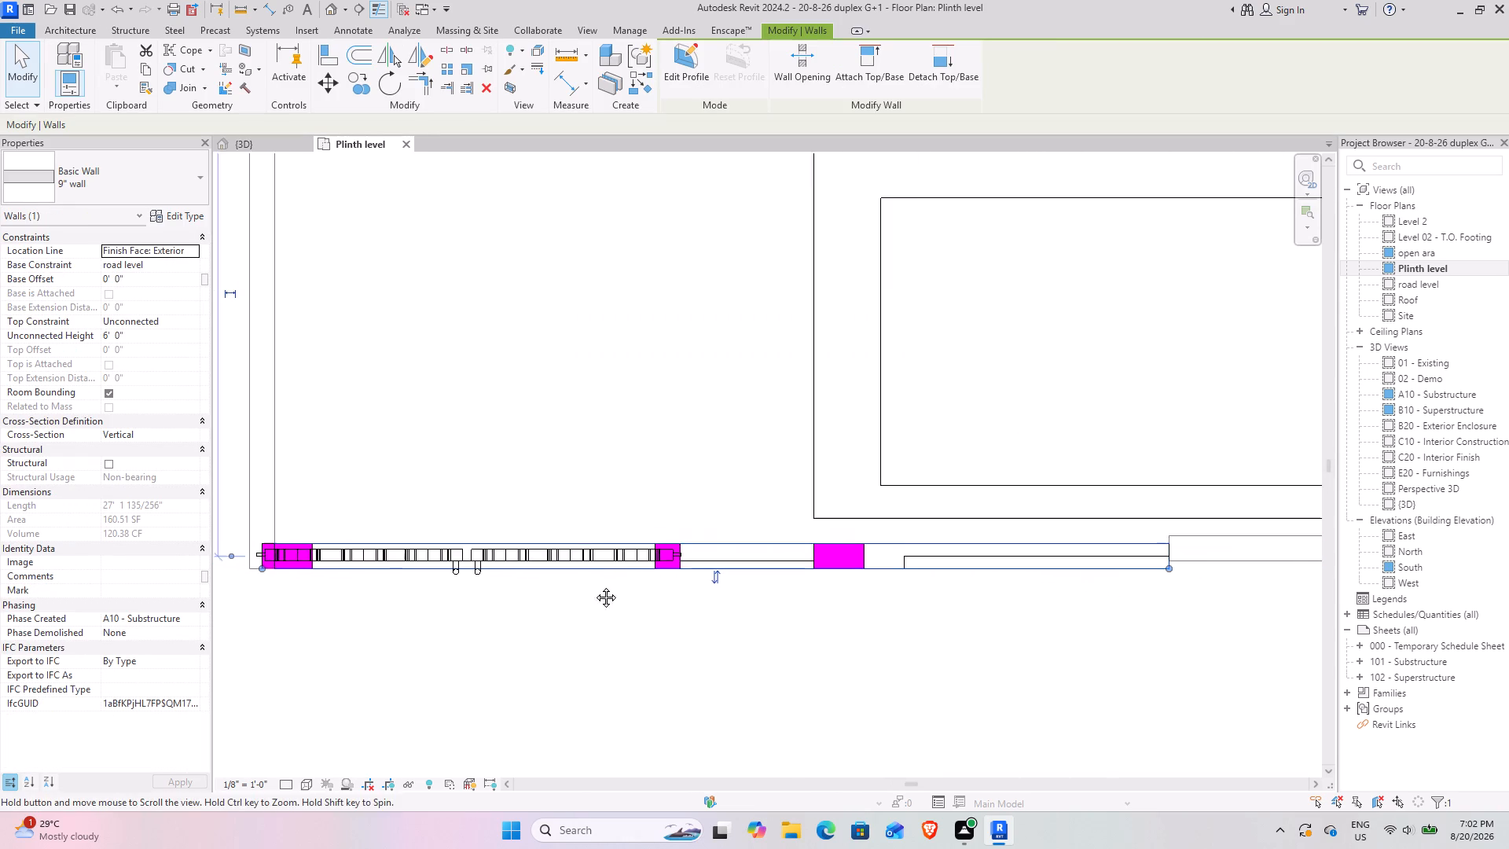
{"action": "middle_click_drag", "start_coordinate": [594, 586], "coordinate": [692, 602]}
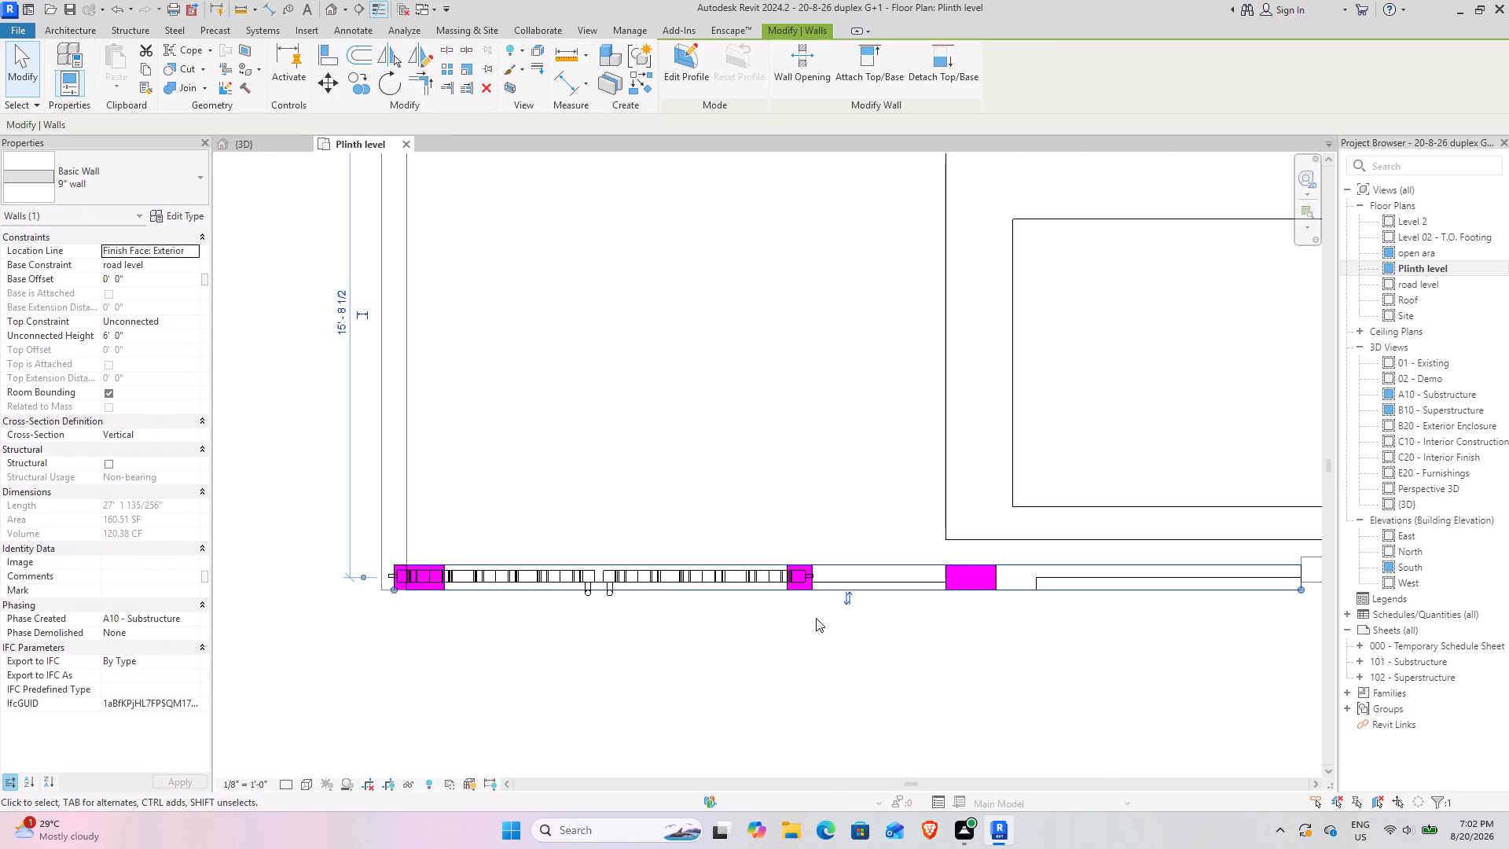
{"action": "scroll", "coordinate": [809, 559], "scroll_direction": "up", "scroll_amount": 2}
{"action": "middle_click_drag", "start_coordinate": [975, 627], "coordinate": [666, 604]}
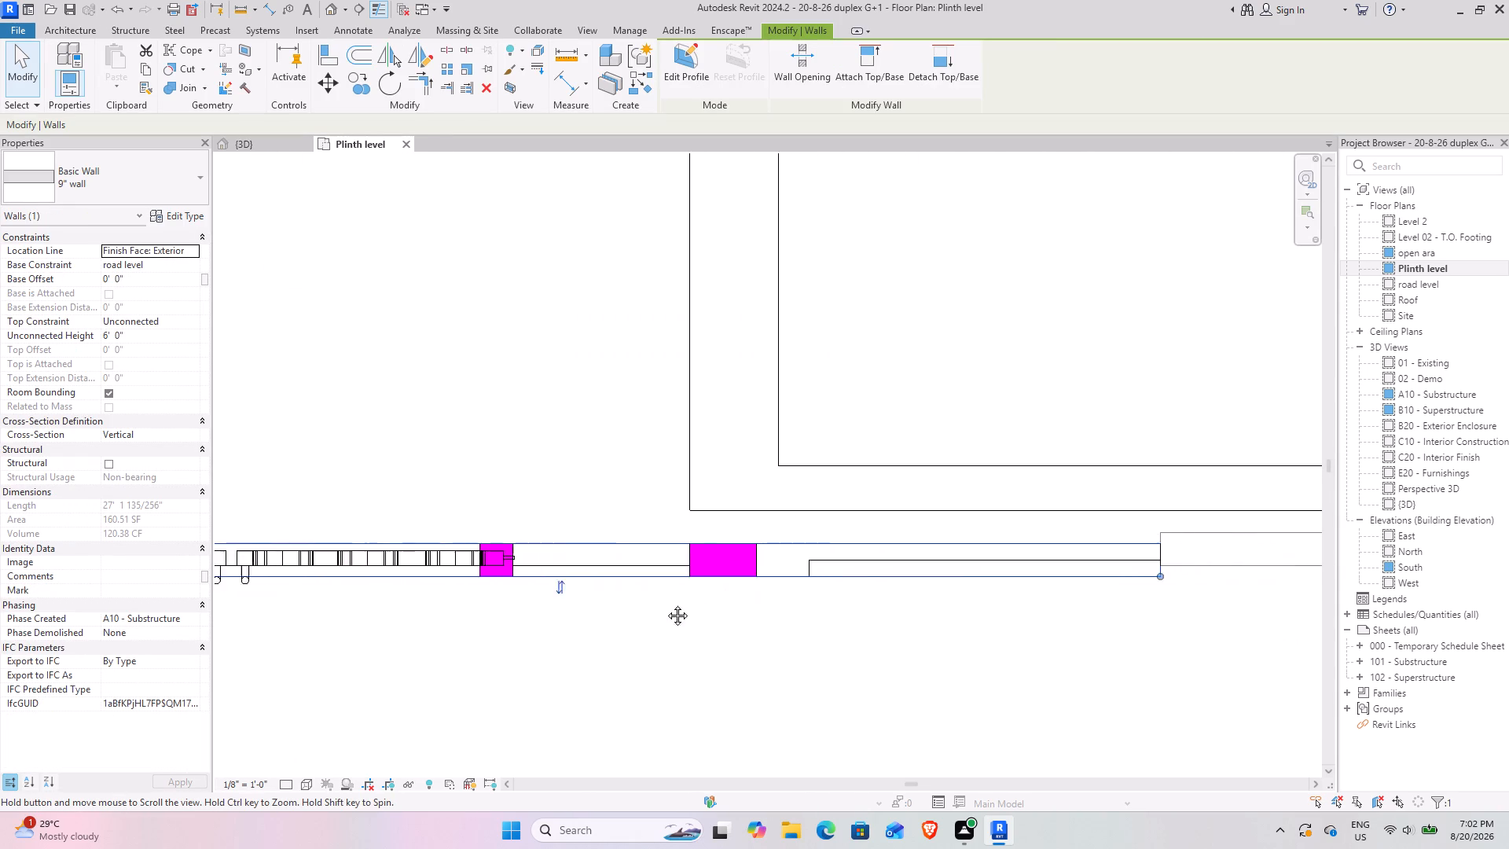
{"action": "middle_click_drag", "start_coordinate": [666, 604], "coordinate": [646, 604]}
{"action": "middle_click_drag", "start_coordinate": [1074, 705], "coordinate": [777, 688]}
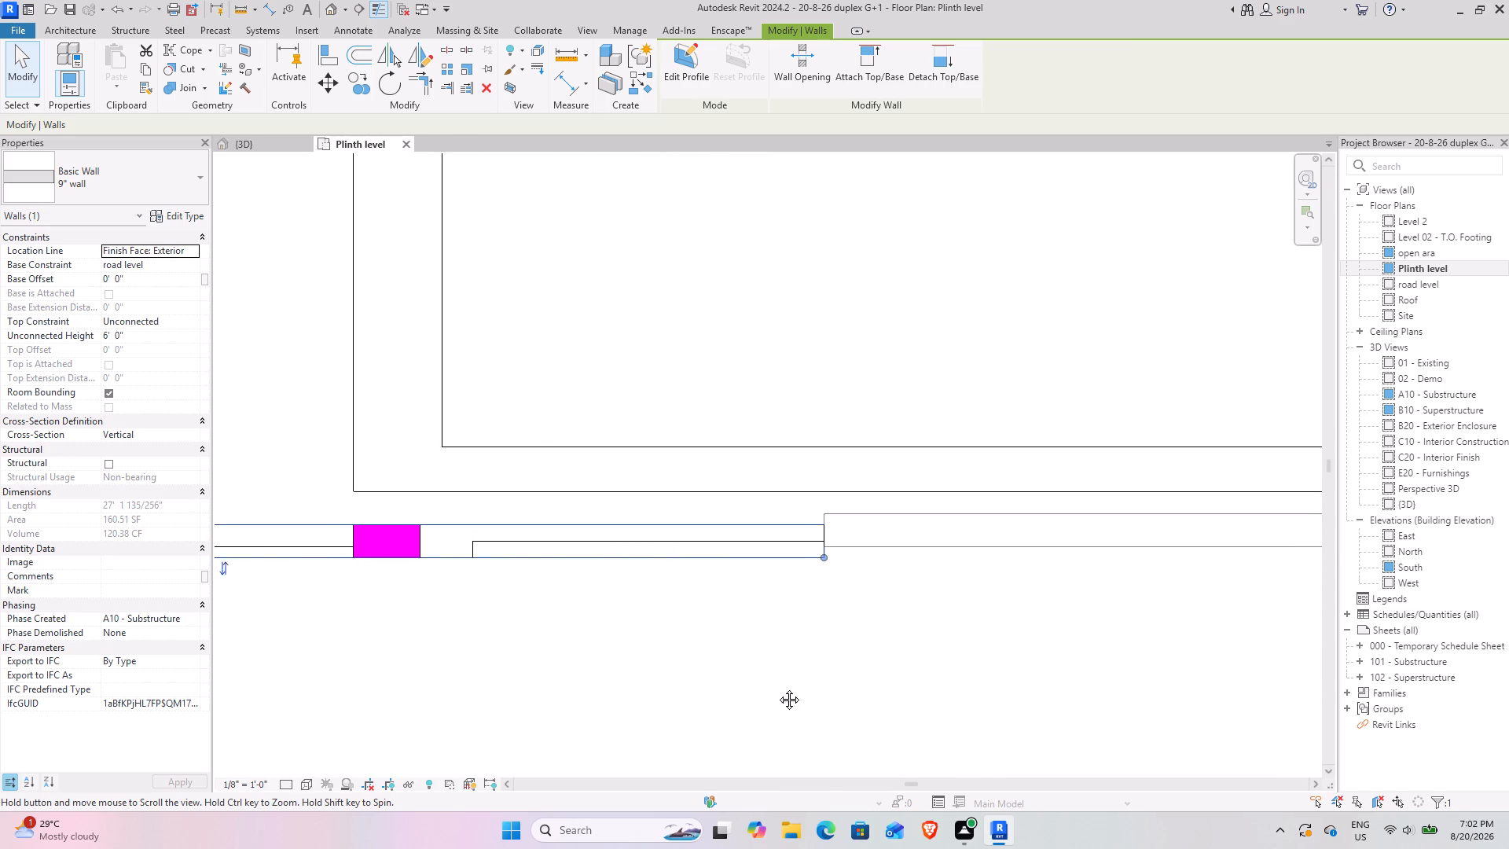
{"action": "middle_click_drag", "start_coordinate": [777, 688], "coordinate": [830, 700]}
{"action": "middle_click_drag", "start_coordinate": [719, 672], "coordinate": [1017, 672]}
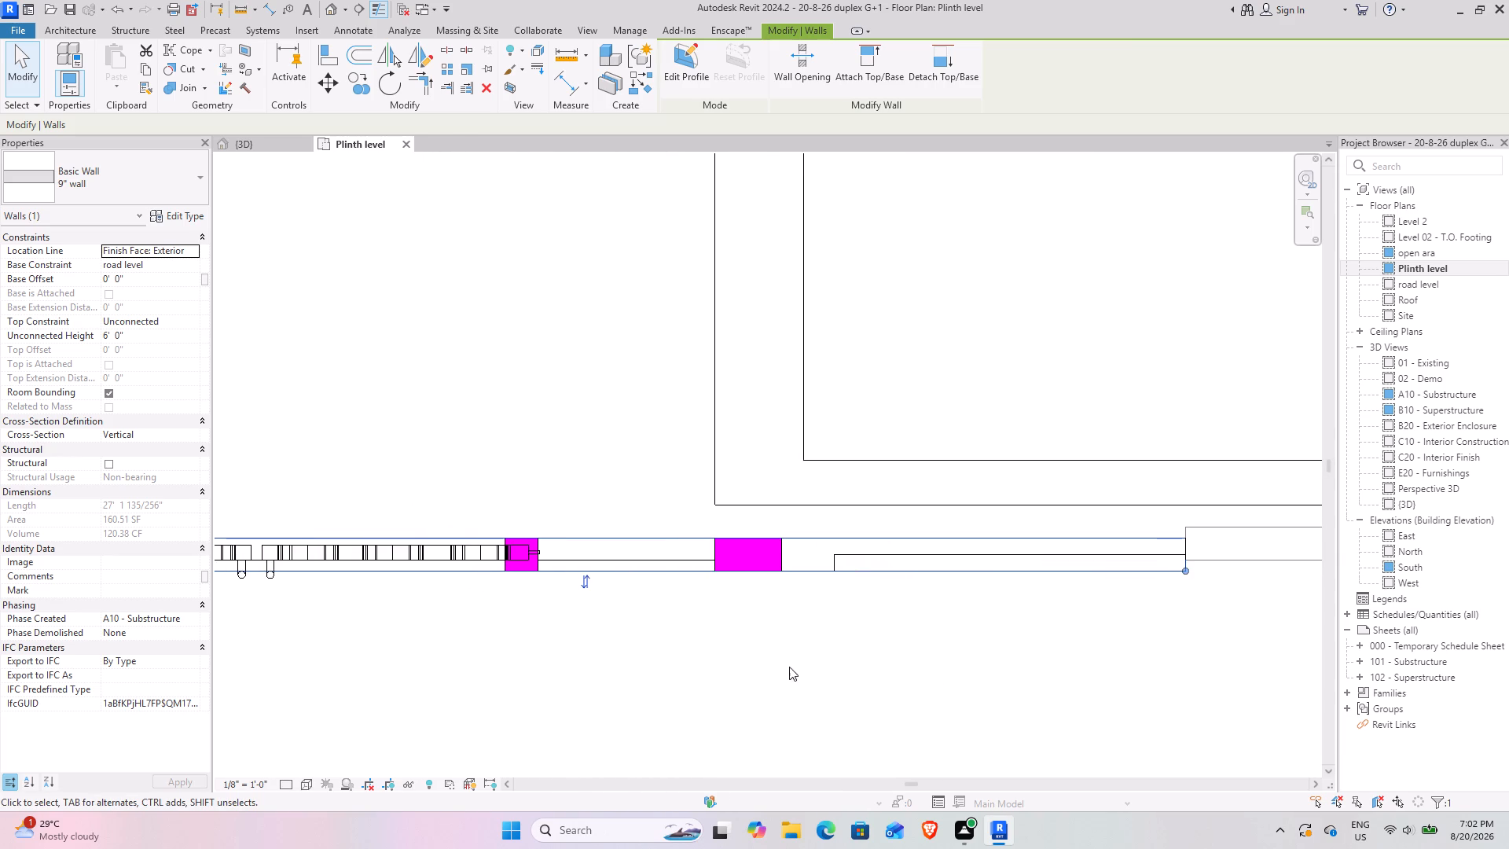
{"action": "middle_click_drag", "start_coordinate": [695, 665], "coordinate": [1166, 665]}
{"action": "middle_click_drag", "start_coordinate": [865, 665], "coordinate": [755, 665]}
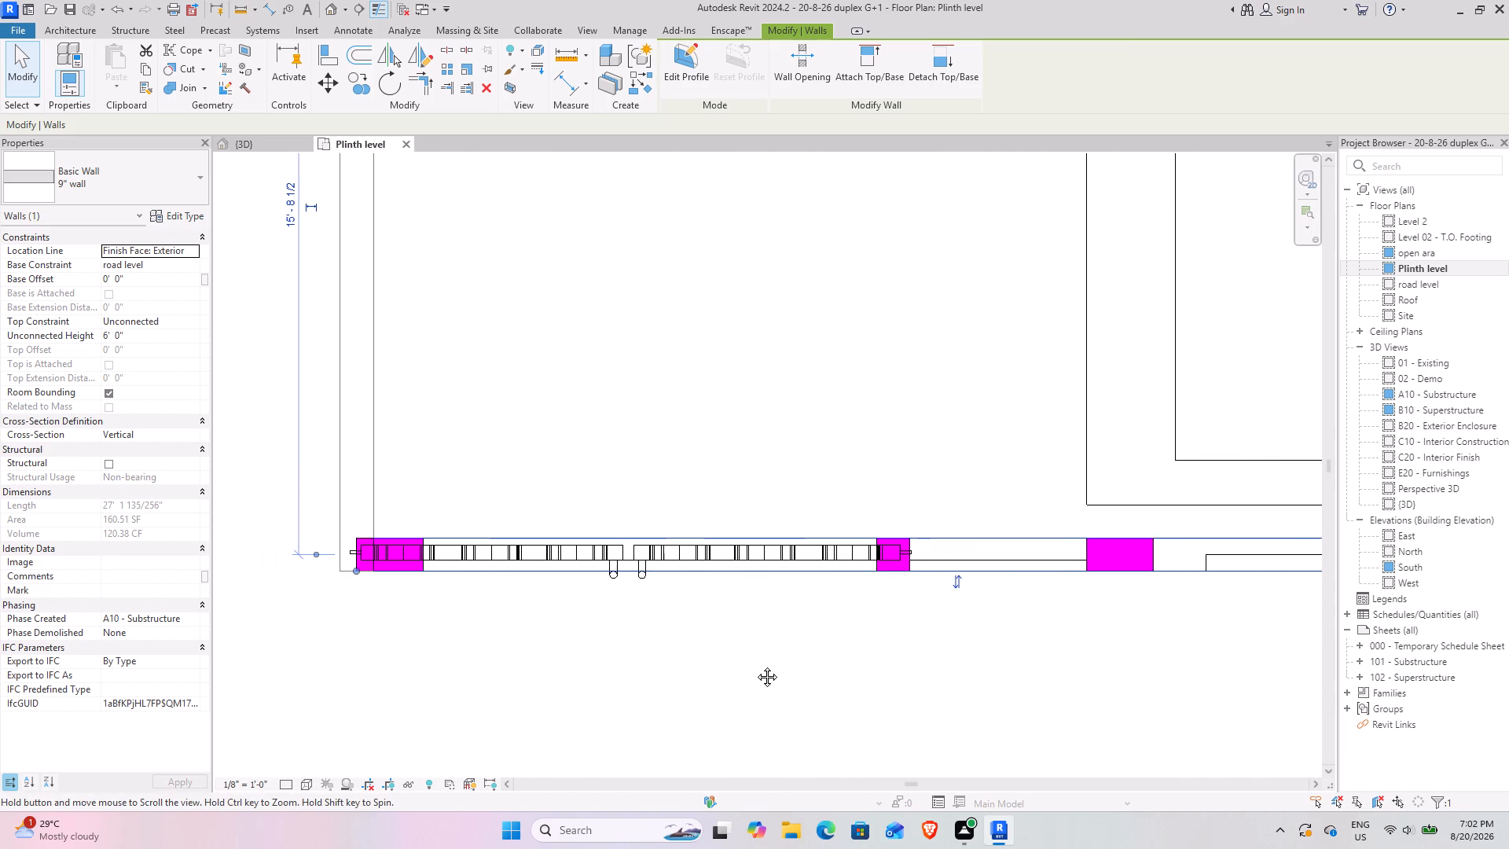
{"action": "middle_click_drag", "start_coordinate": [755, 665], "coordinate": [754, 665]}
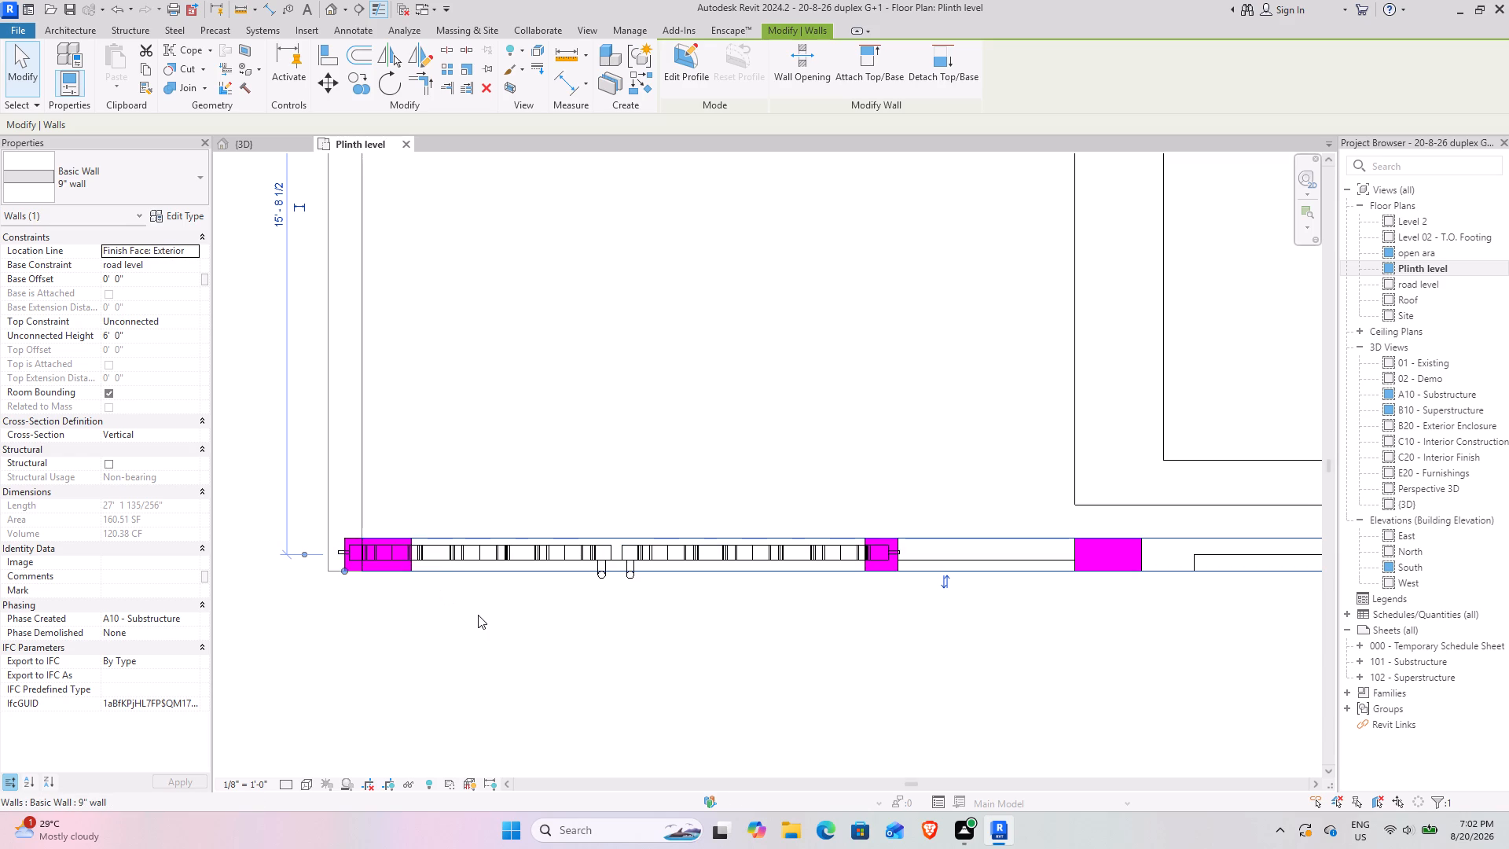
Temporarily hide the front compound wall in the 3D view and examine how the gate sits against the corner.
{"action": "left_click", "coordinate": [251, 149]}
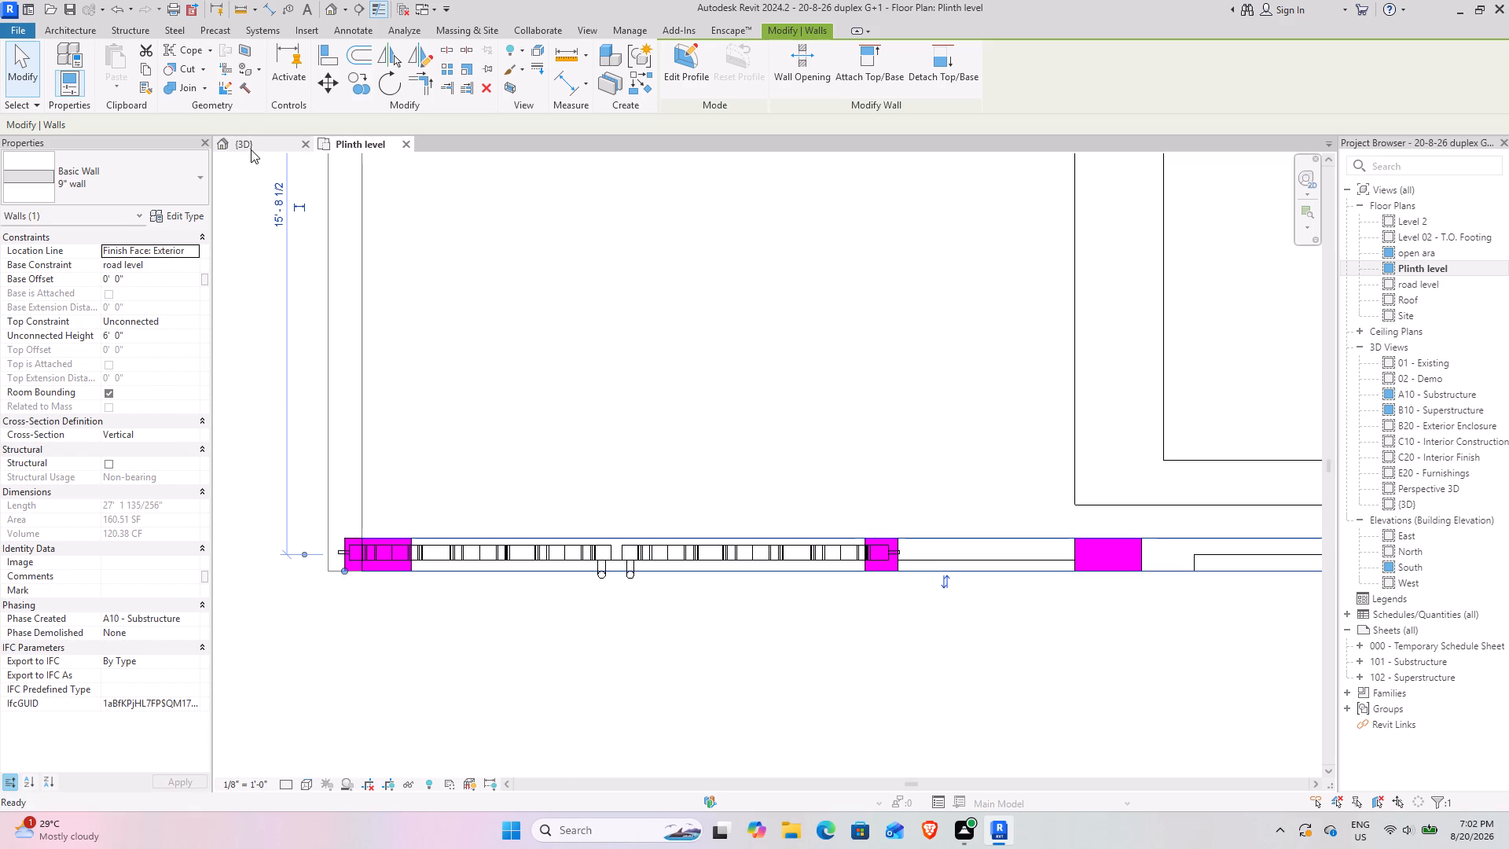
{"action": "left_click", "coordinate": [600, 621]}
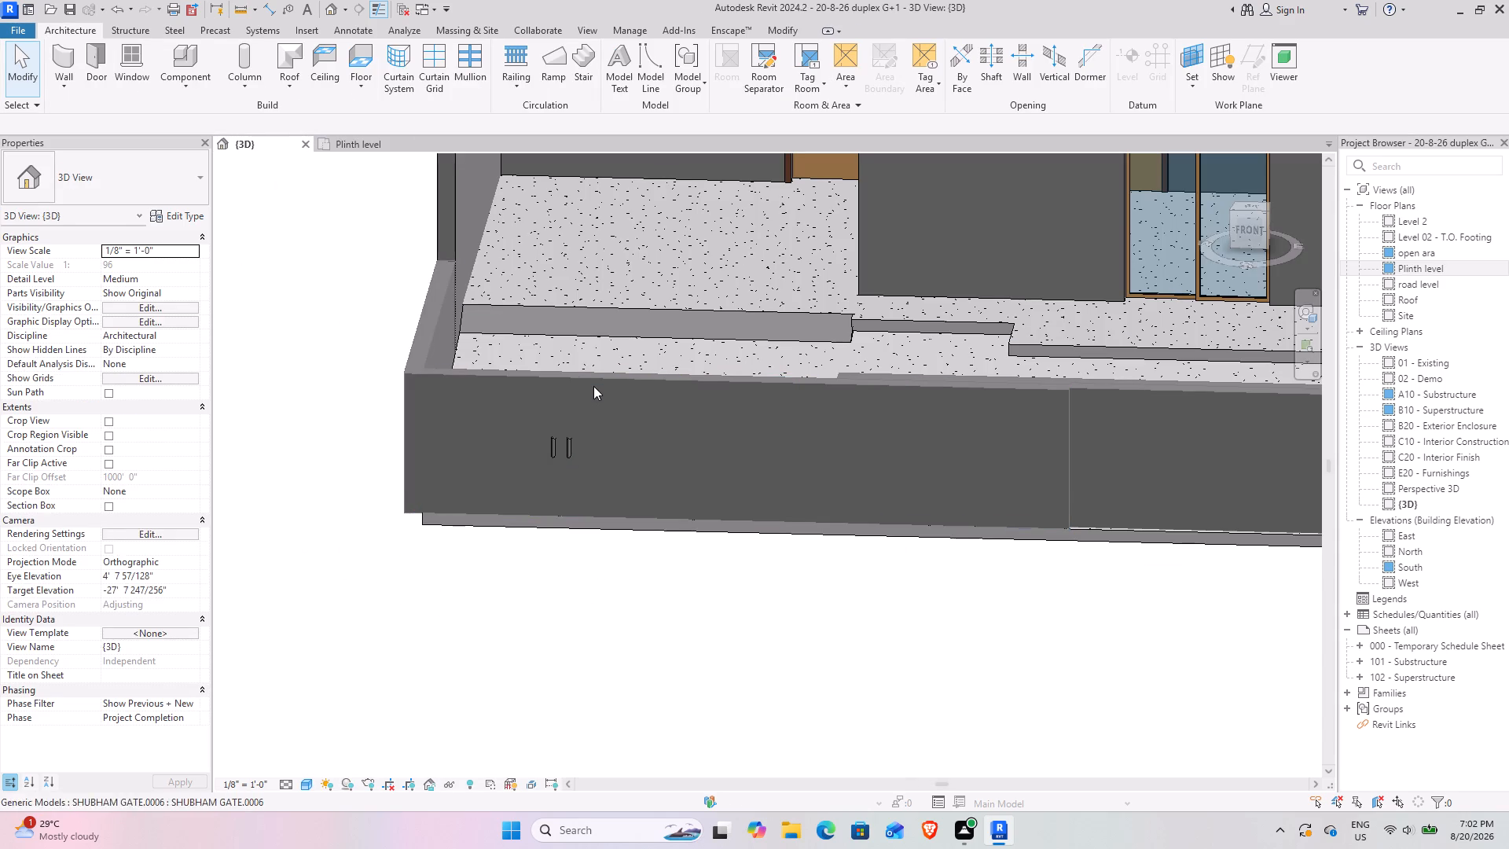
{"action": "left_click", "coordinate": [593, 380]}
{"action": "type", "text": "hh"}
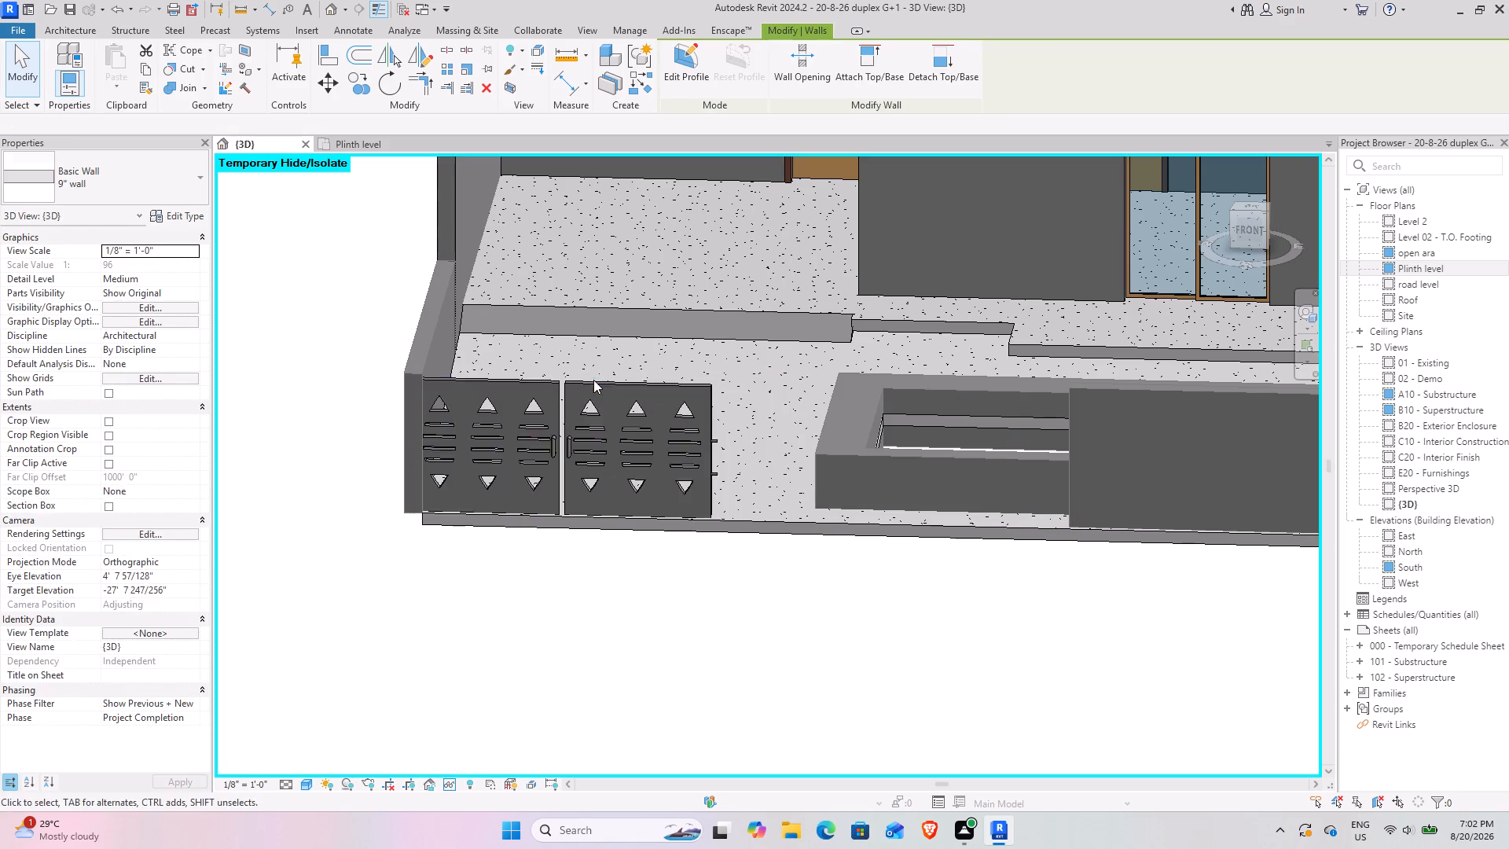
{"action": "scroll", "coordinate": [383, 381], "scroll_direction": "up", "scroll_amount": 3}
{"action": "scroll", "coordinate": [473, 415], "scroll_direction": "up", "scroll_amount": 2}
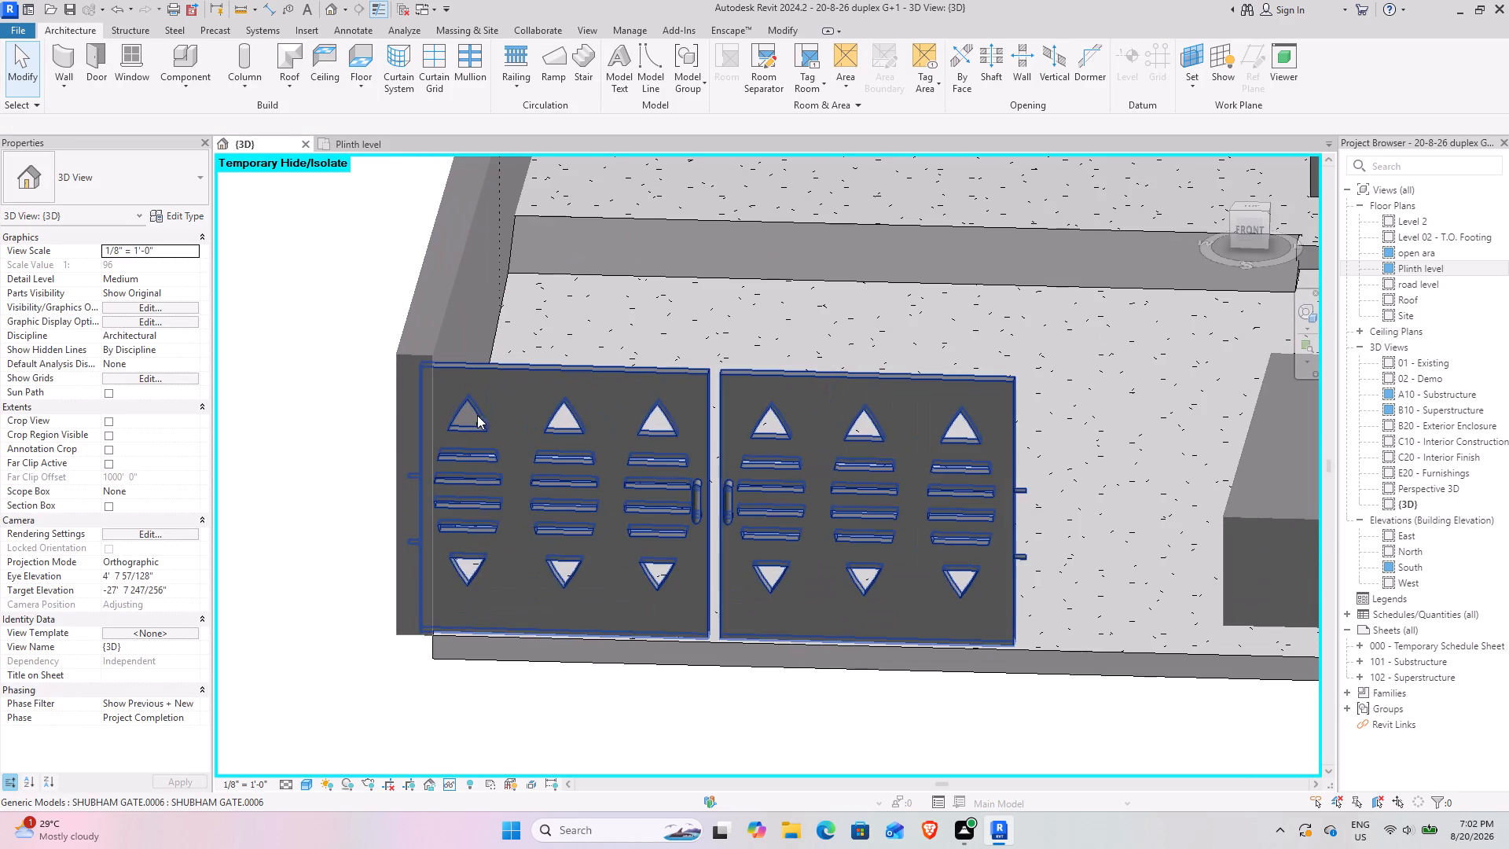
{"action": "scroll", "coordinate": [612, 557], "scroll_direction": "down", "scroll_amount": 1}
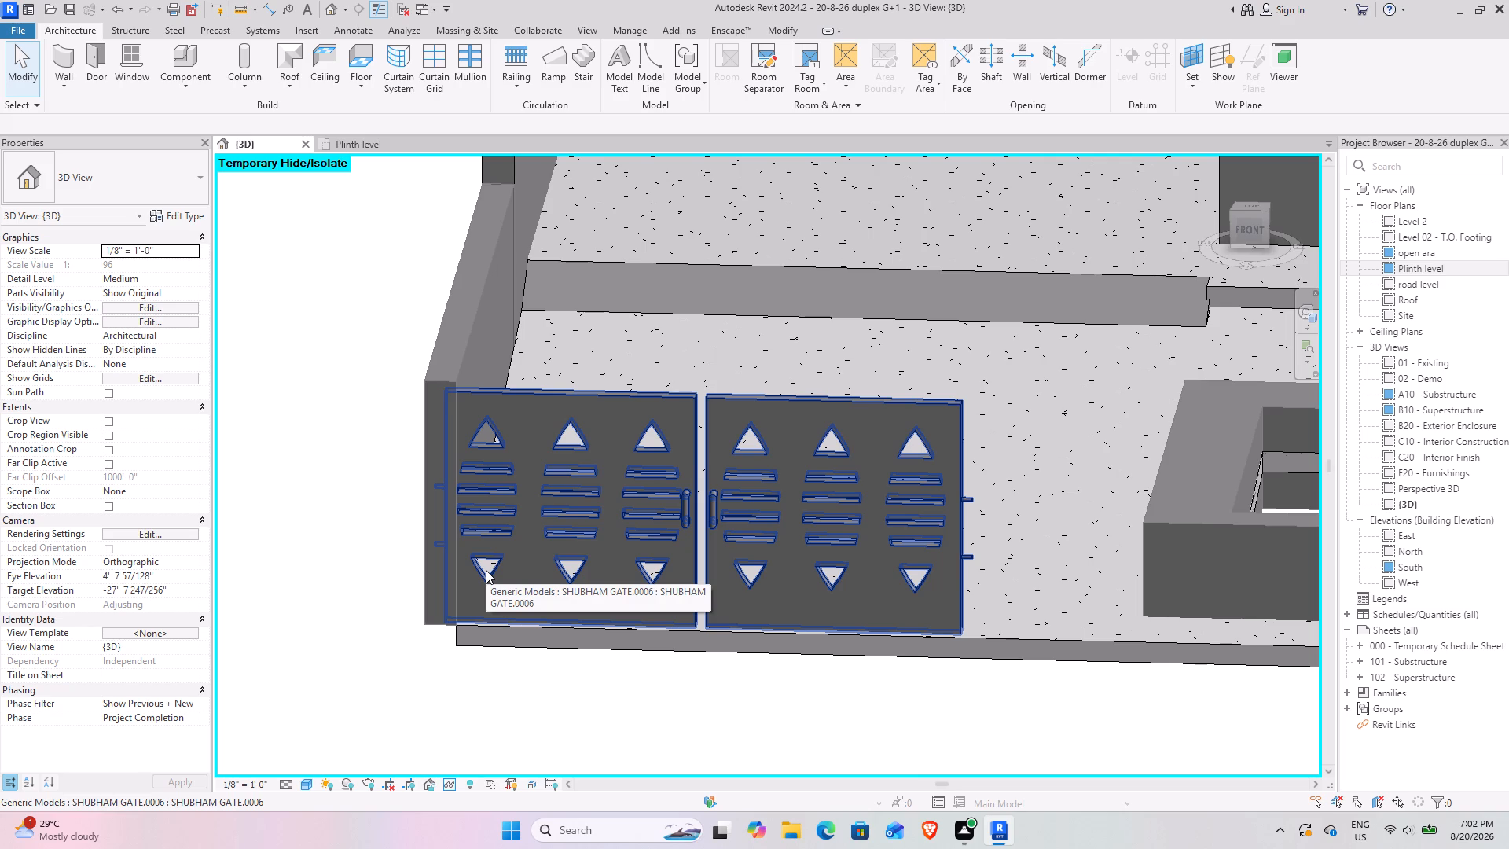
In the Plinth level plan, shorten the front compound wall's west end to the small column east of the gate, leaving about 15' 4 1/2".
{"action": "left_click", "coordinate": [354, 138]}
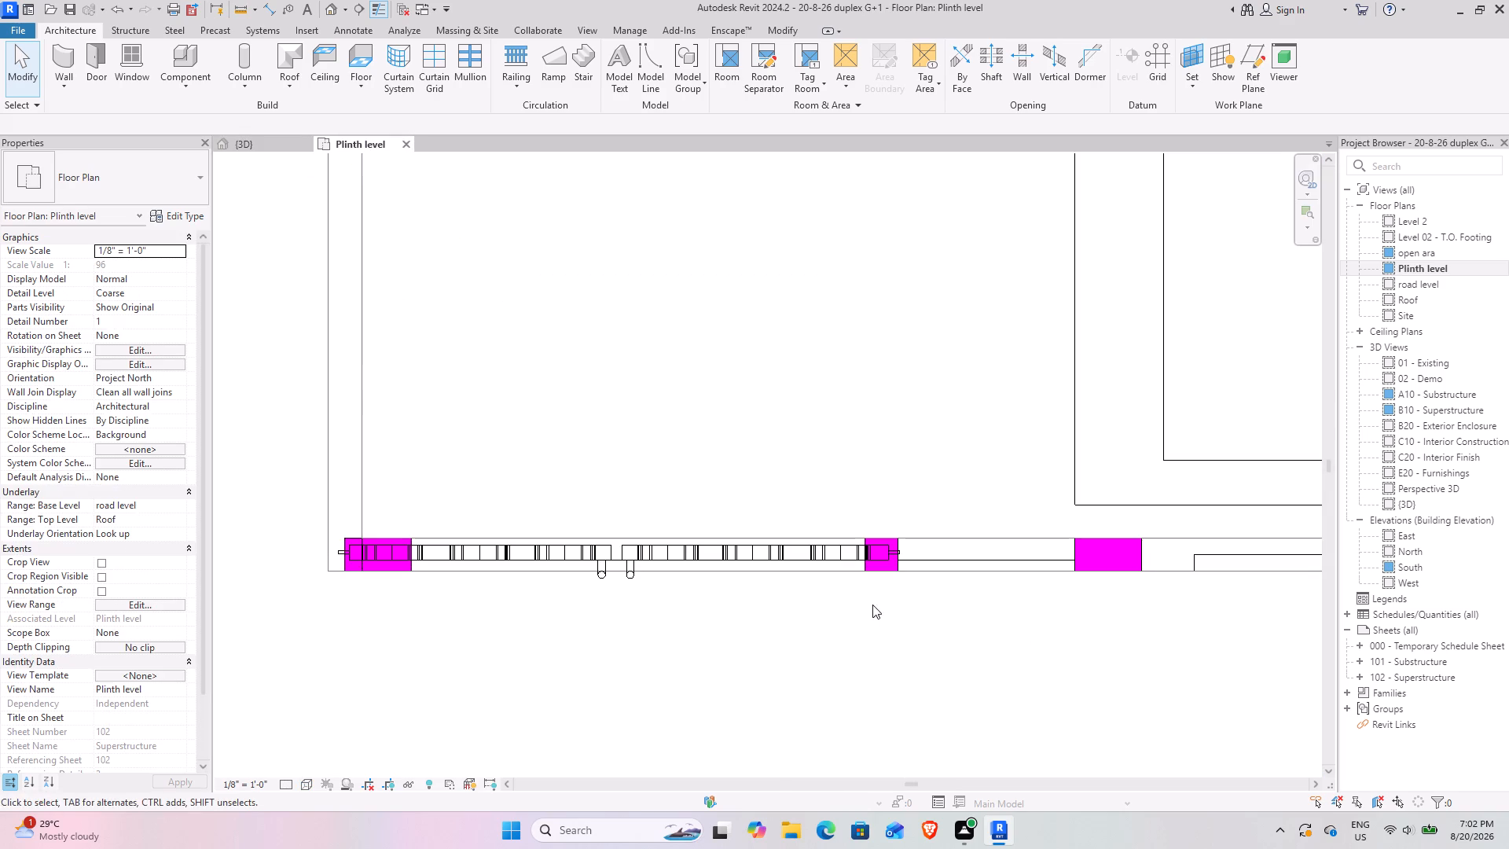
{"action": "left_click", "coordinate": [916, 568]}
{"action": "middle_click_drag", "start_coordinate": [1016, 623], "coordinate": [551, 565]}
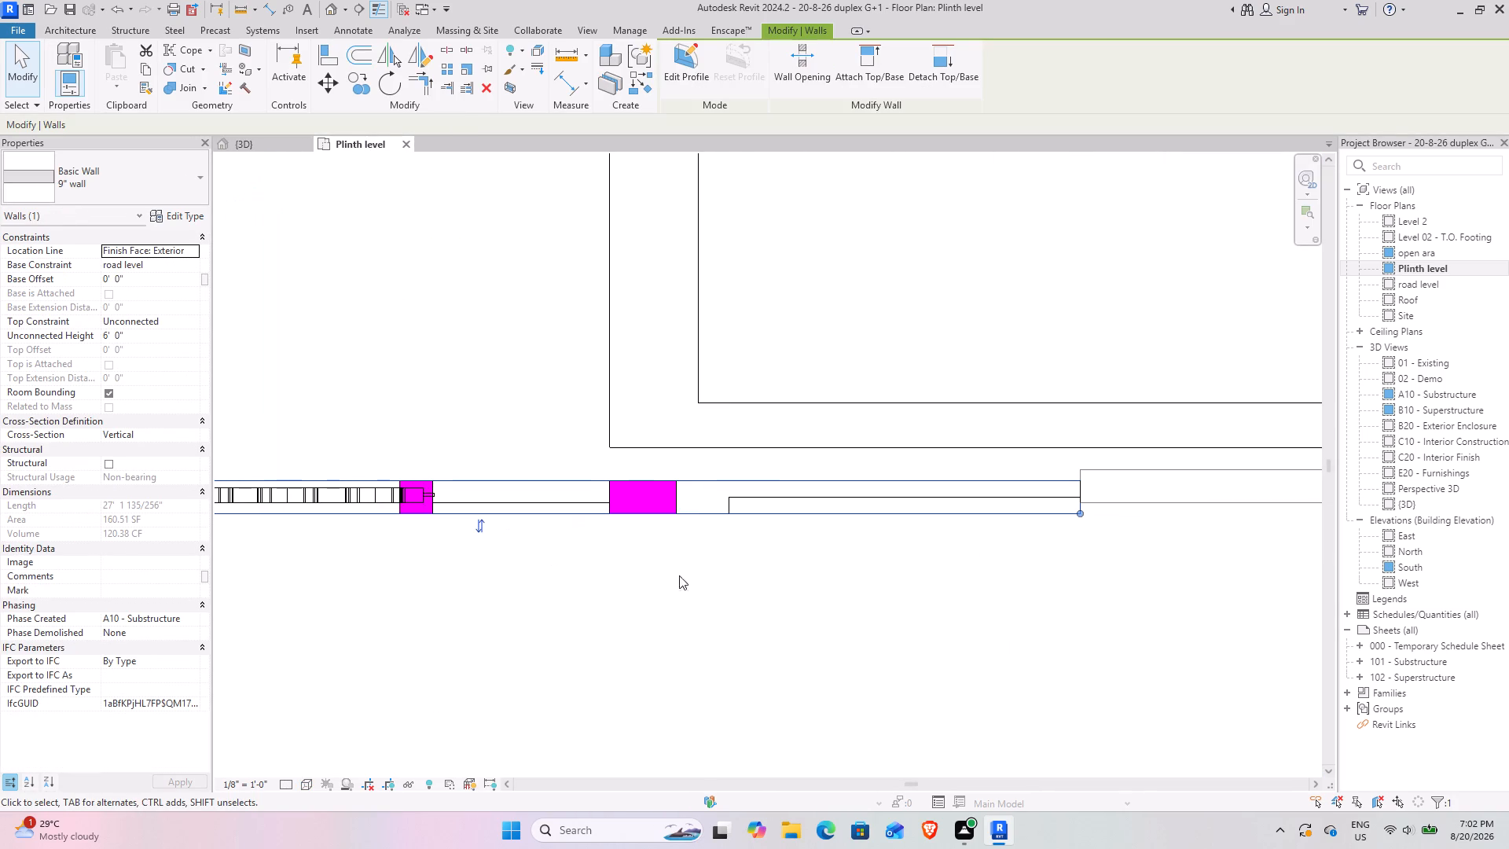
{"action": "middle_click_drag", "start_coordinate": [608, 581], "coordinate": [830, 626]}
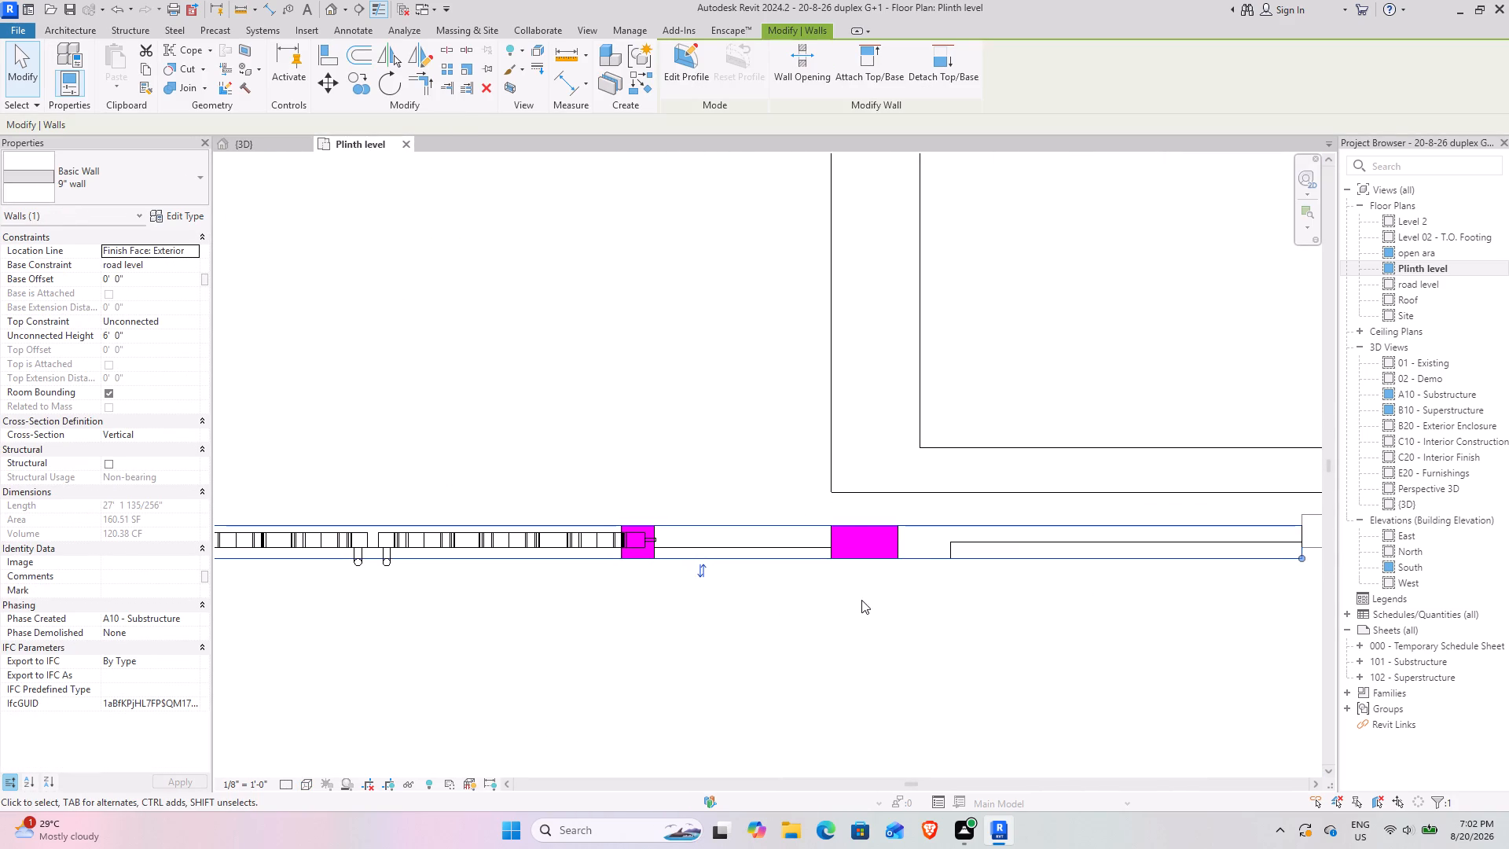
{"action": "middle_click_drag", "start_coordinate": [669, 653], "coordinate": [881, 626]}
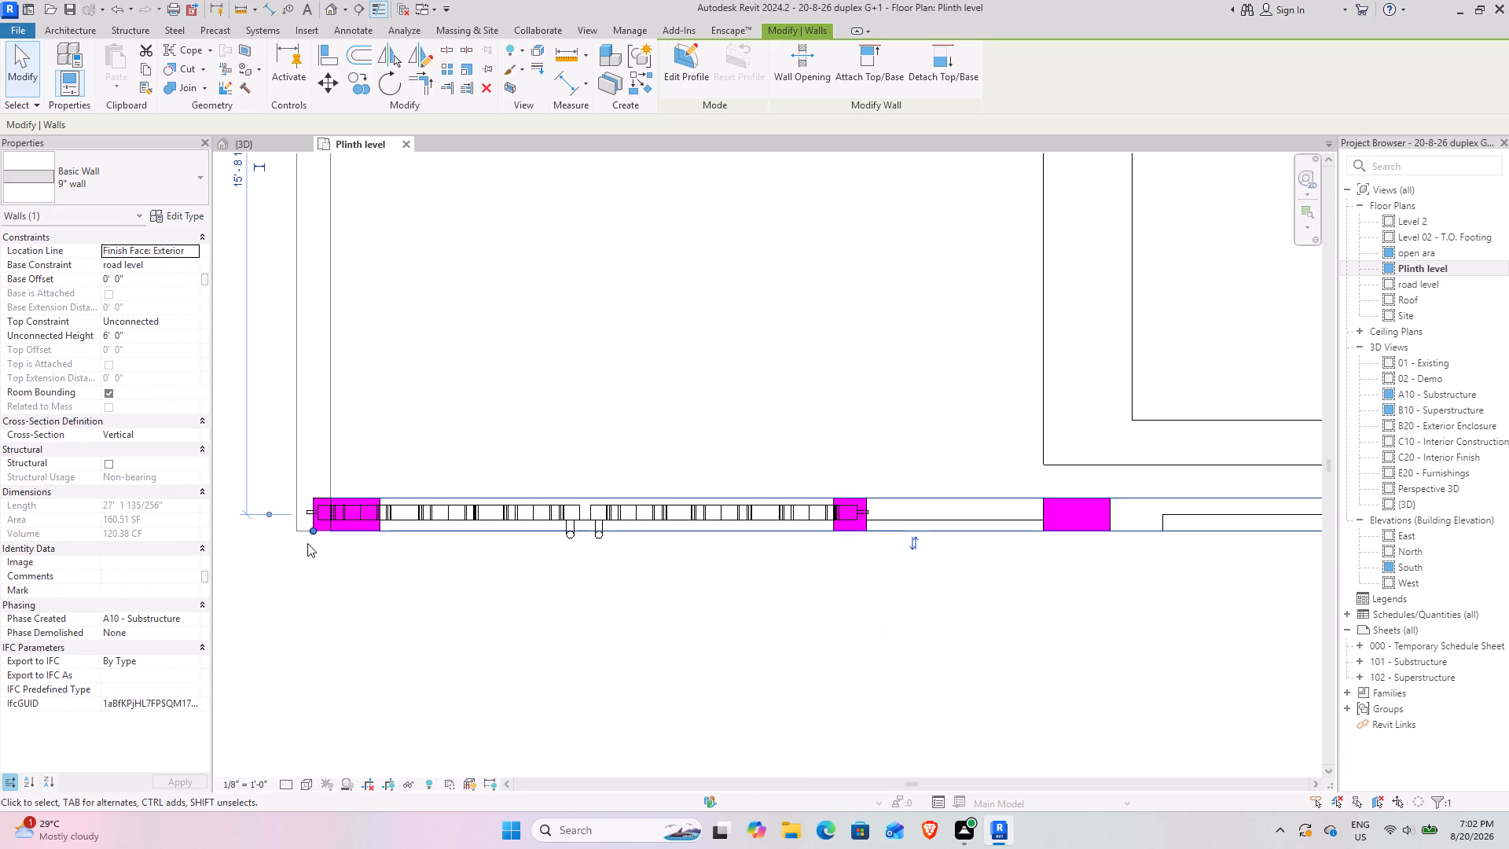
{"action": "left_click_drag", "start_coordinate": [312, 531], "coordinate": [775, 528]}
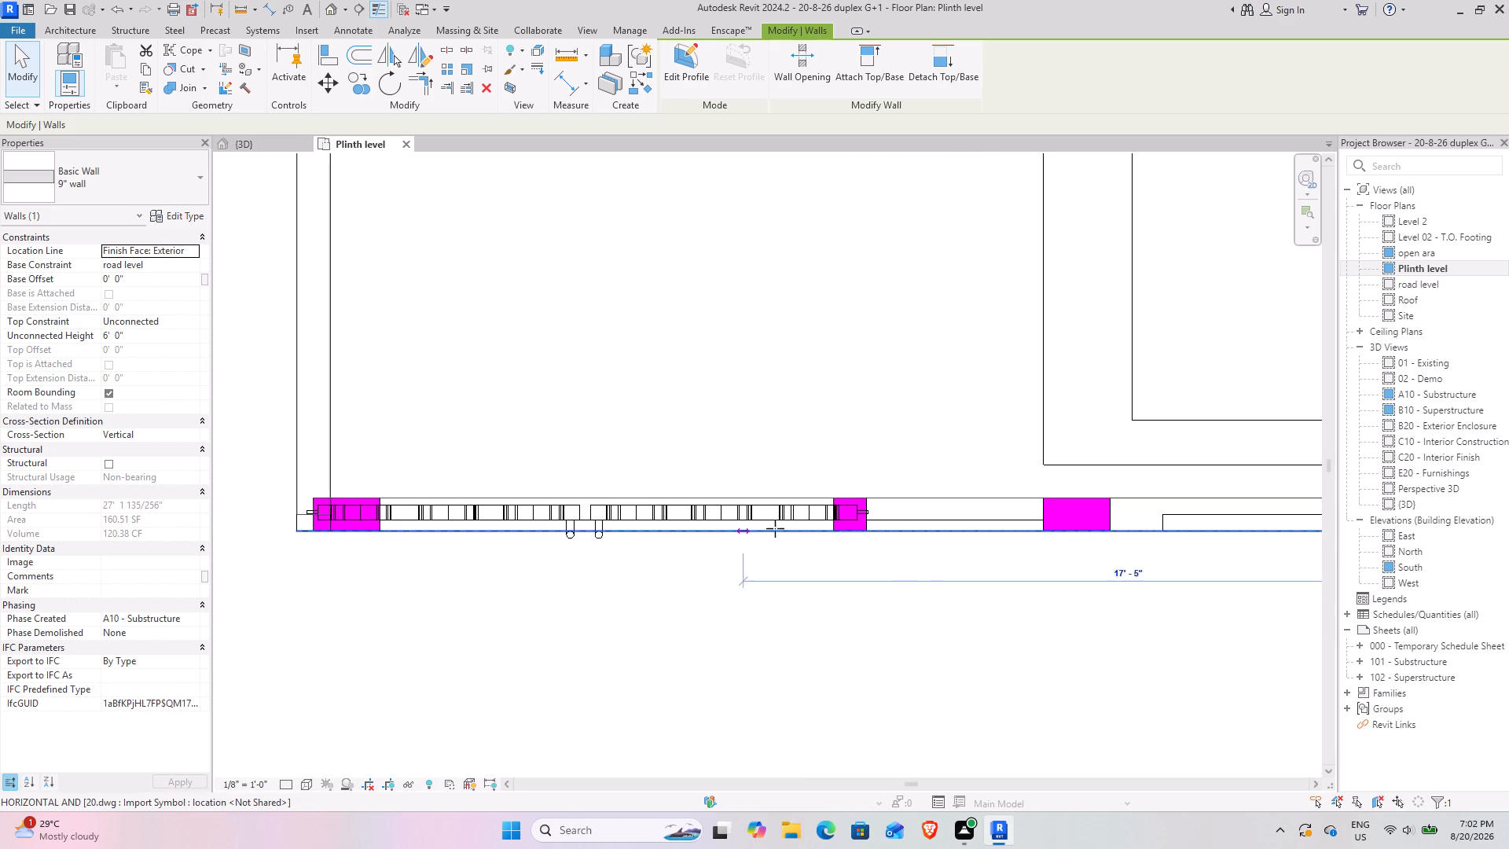
{"action": "left_click_drag", "start_coordinate": [775, 528], "coordinate": [842, 530]}
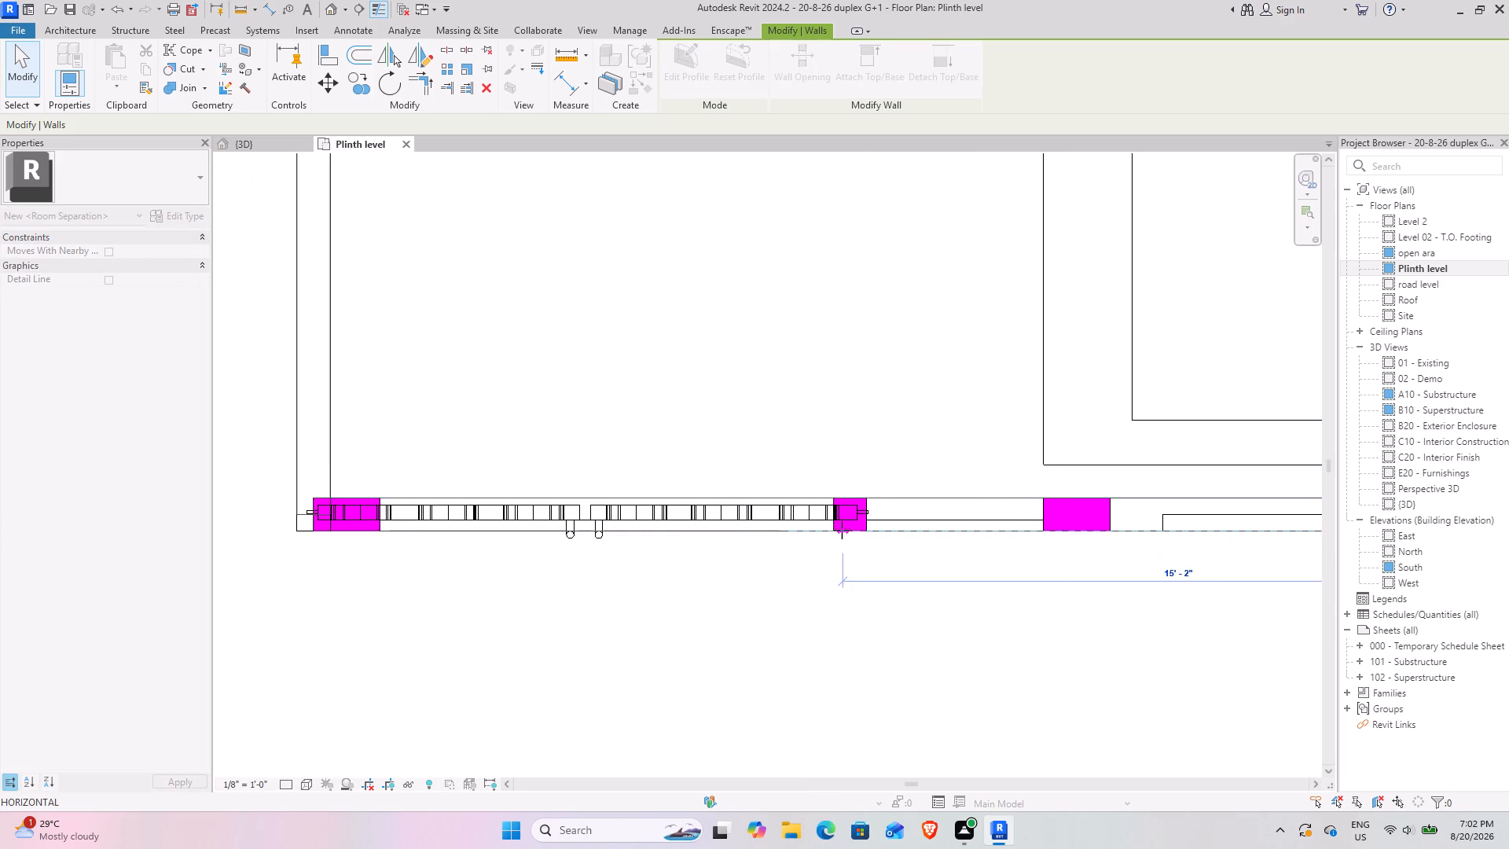
{"action": "left_click_drag", "start_coordinate": [842, 530], "coordinate": [832, 534]}
{"action": "middle_click_drag", "start_coordinate": [944, 684], "coordinate": [732, 712]}
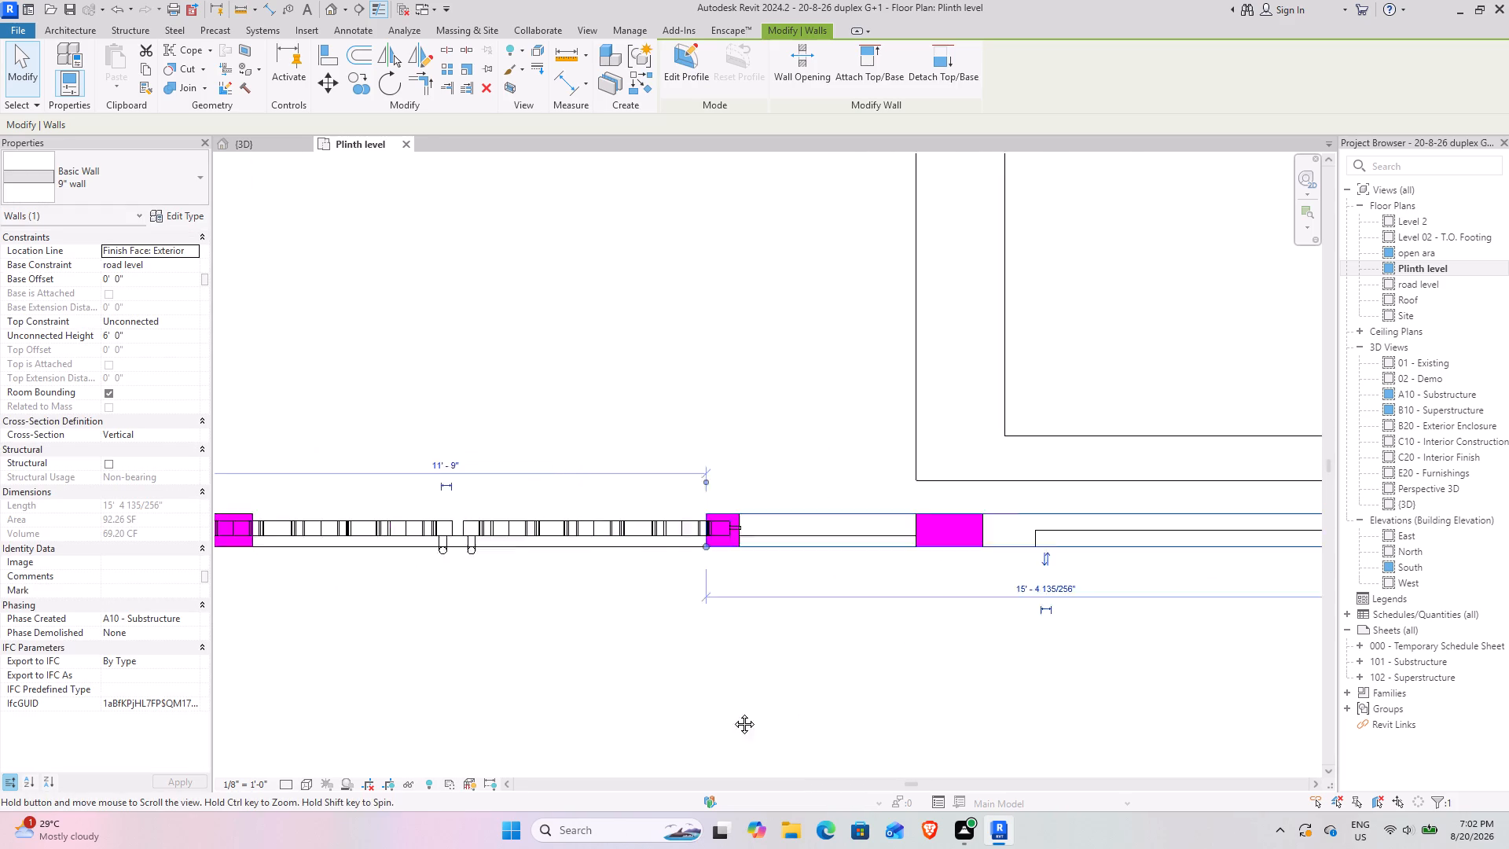
{"action": "middle_click_drag", "start_coordinate": [732, 712], "coordinate": [678, 712]}
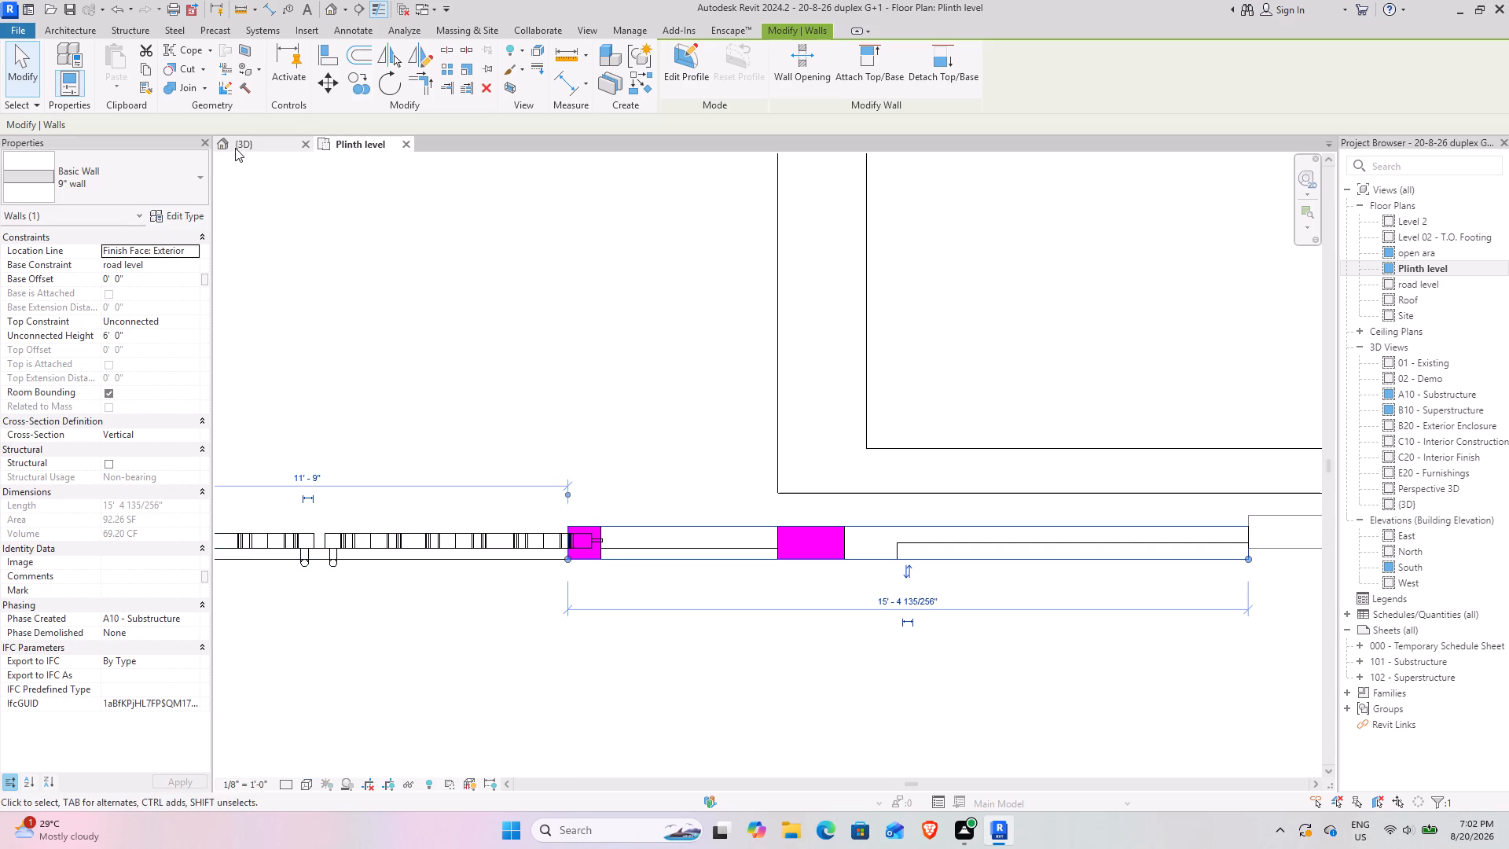
End the temporary hide in the 3D view and examine the gate between the shortened front wall and the west compound wall.
{"action": "left_click", "coordinate": [235, 148]}
{"action": "key", "text": "h"}
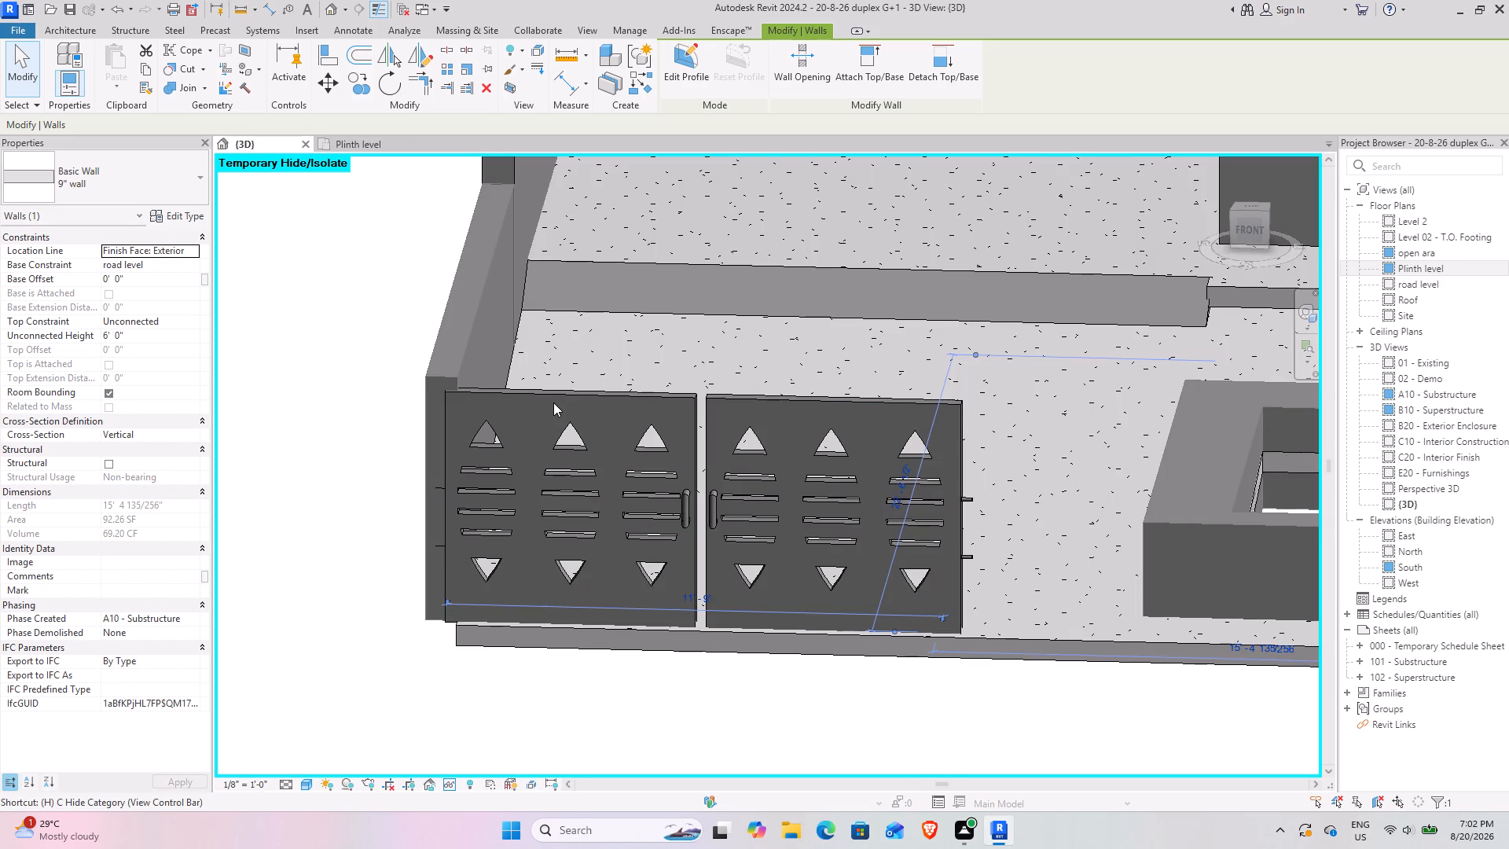
{"action": "key", "text": "r"}
{"action": "left_click", "coordinate": [861, 696]}
{"action": "scroll", "coordinate": [833, 676], "scroll_direction": "down", "scroll_amount": 1}
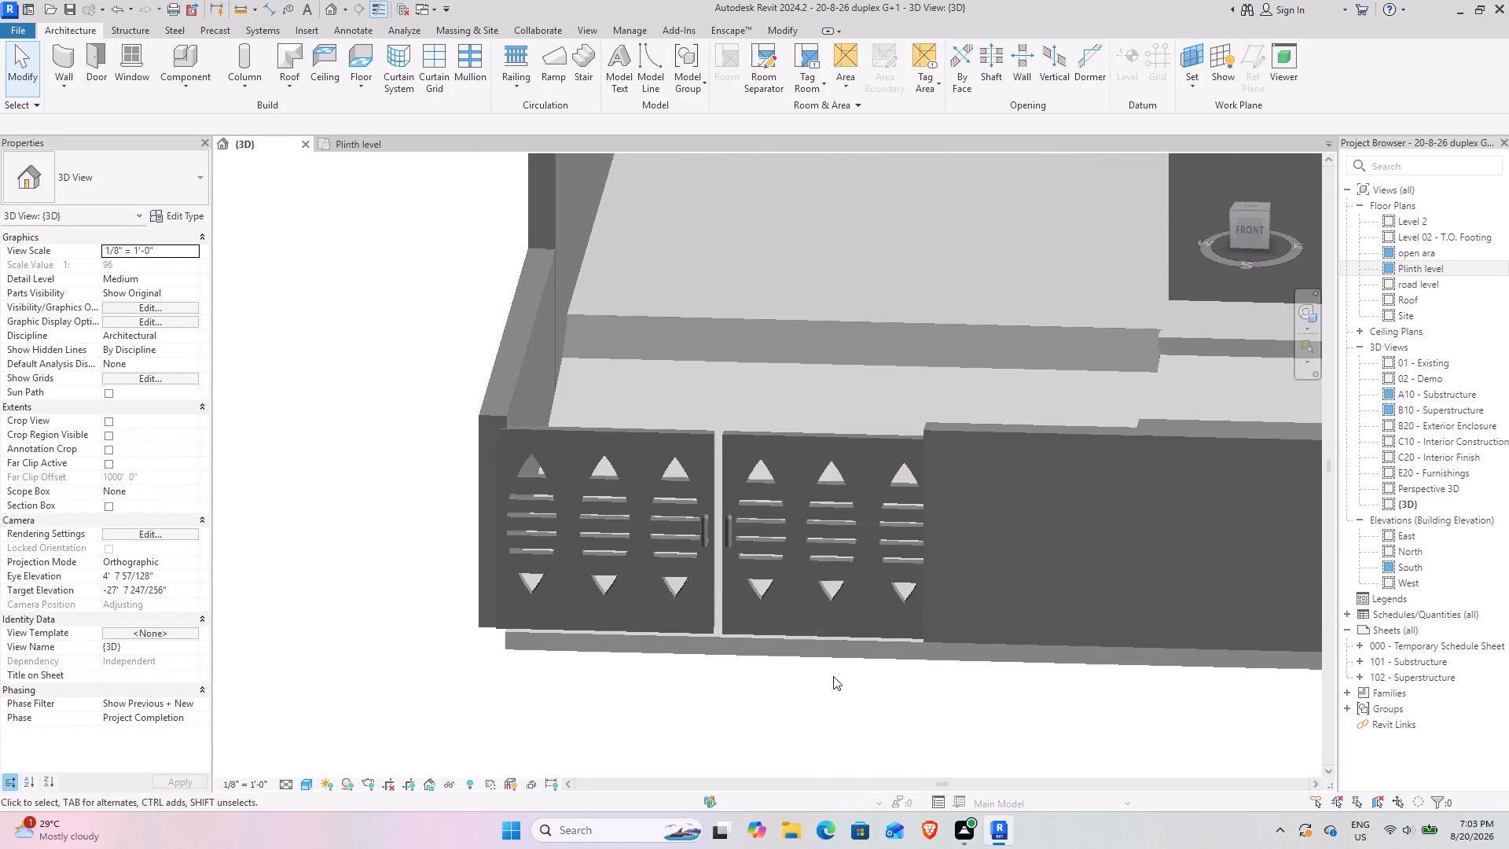
{"action": "middle_click_drag", "start_coordinate": [788, 745], "coordinate": [828, 739], "text": "shift"}
{"action": "middle_click_drag", "start_coordinate": [929, 713], "coordinate": [753, 680]}
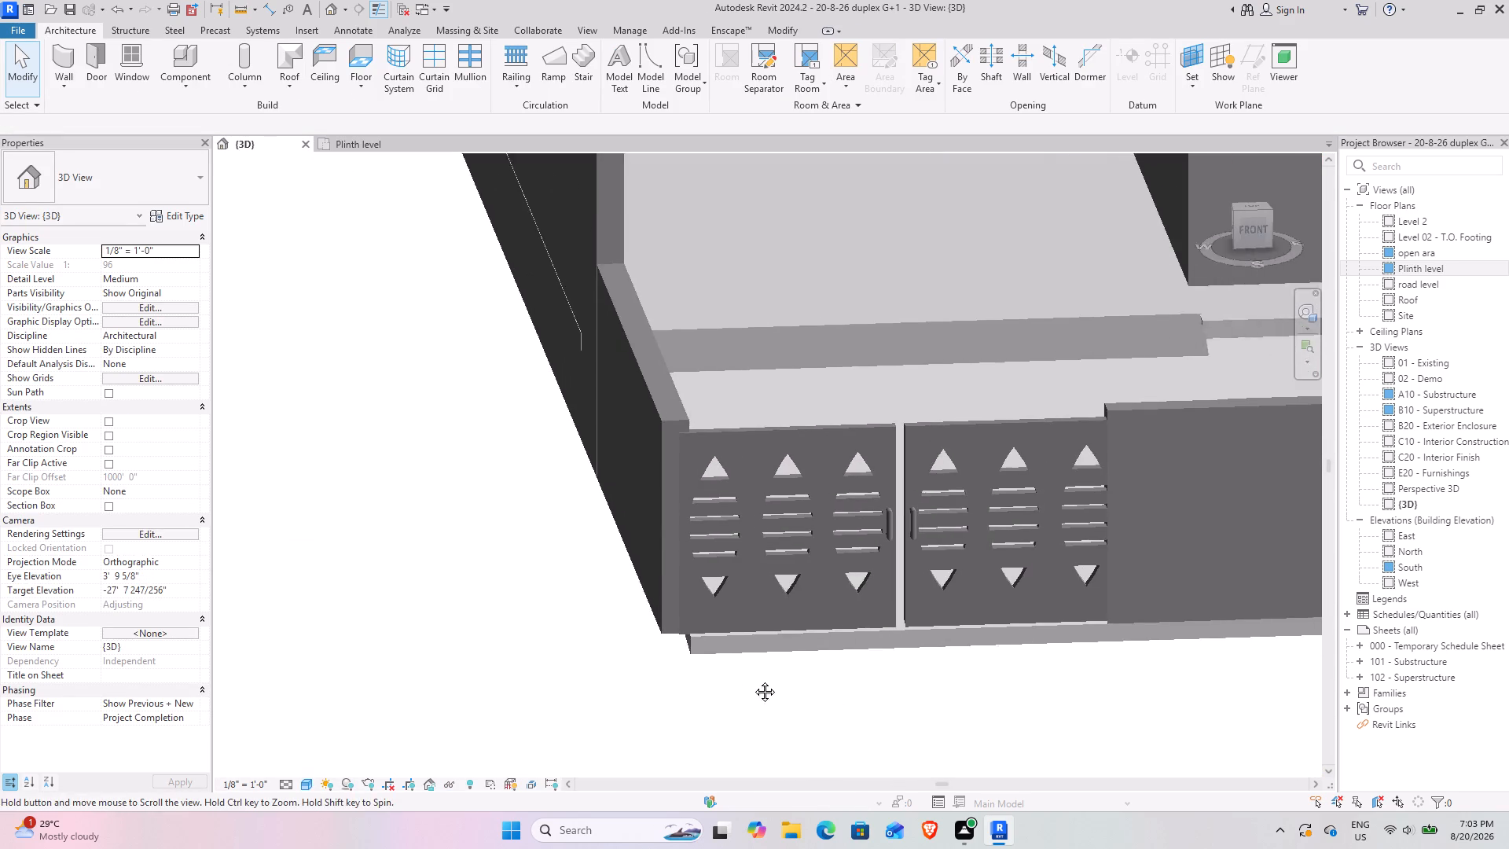
{"action": "middle_click_drag", "start_coordinate": [753, 680], "coordinate": [619, 655]}
{"action": "middle_click_drag", "start_coordinate": [555, 662], "coordinate": [571, 639], "text": "shift"}
{"action": "middle_click_drag", "start_coordinate": [581, 602], "coordinate": [569, 692]}
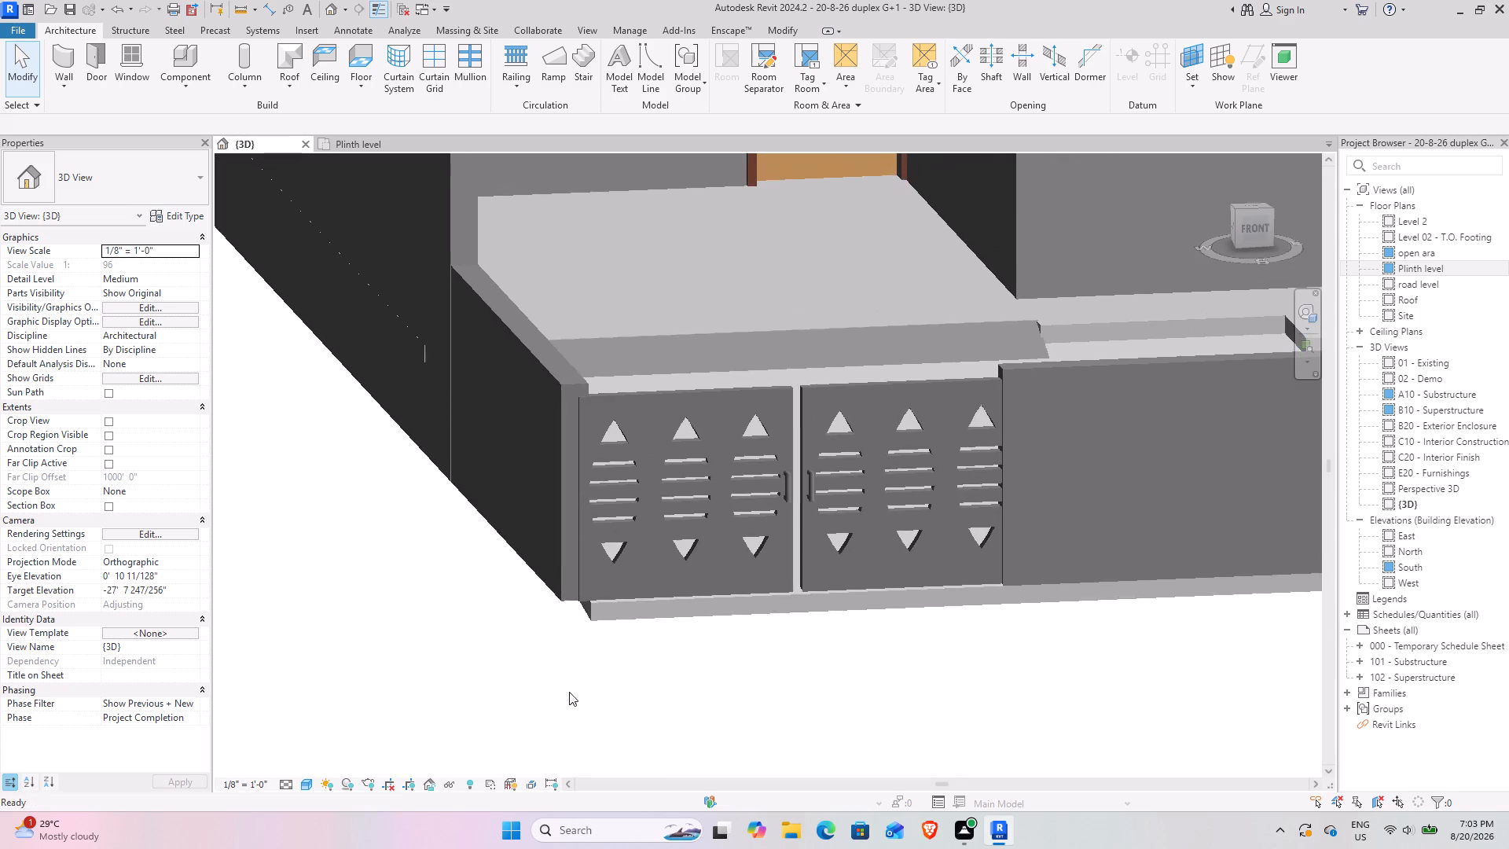
{"action": "middle_click_drag", "start_coordinate": [542, 575], "coordinate": [587, 579], "text": "shift"}
{"action": "middle_click_drag", "start_coordinate": [735, 595], "coordinate": [497, 589]}
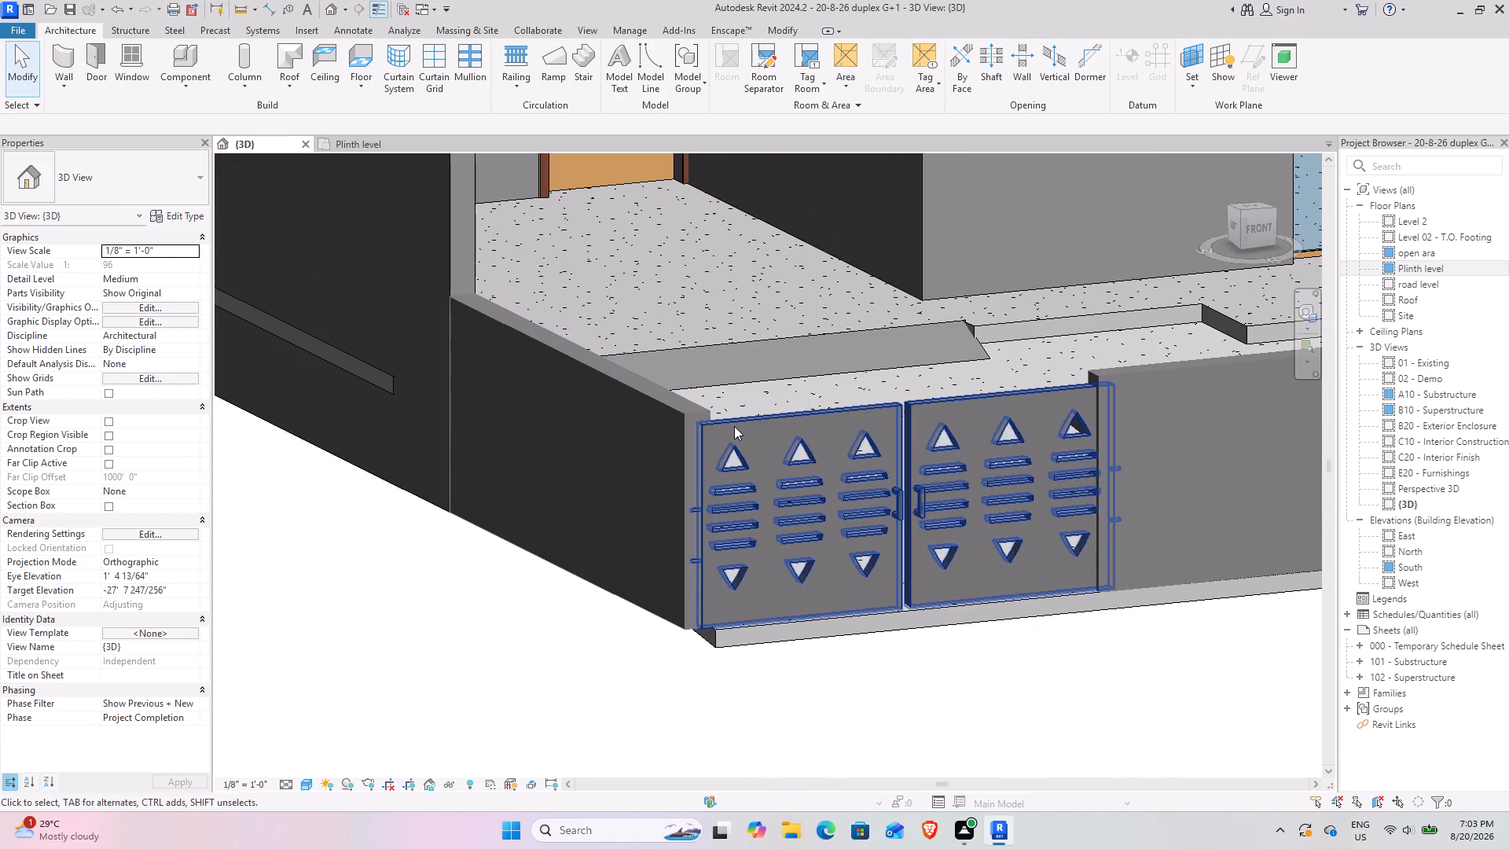
{"action": "scroll", "coordinate": [733, 421], "scroll_direction": "up", "scroll_amount": 3}
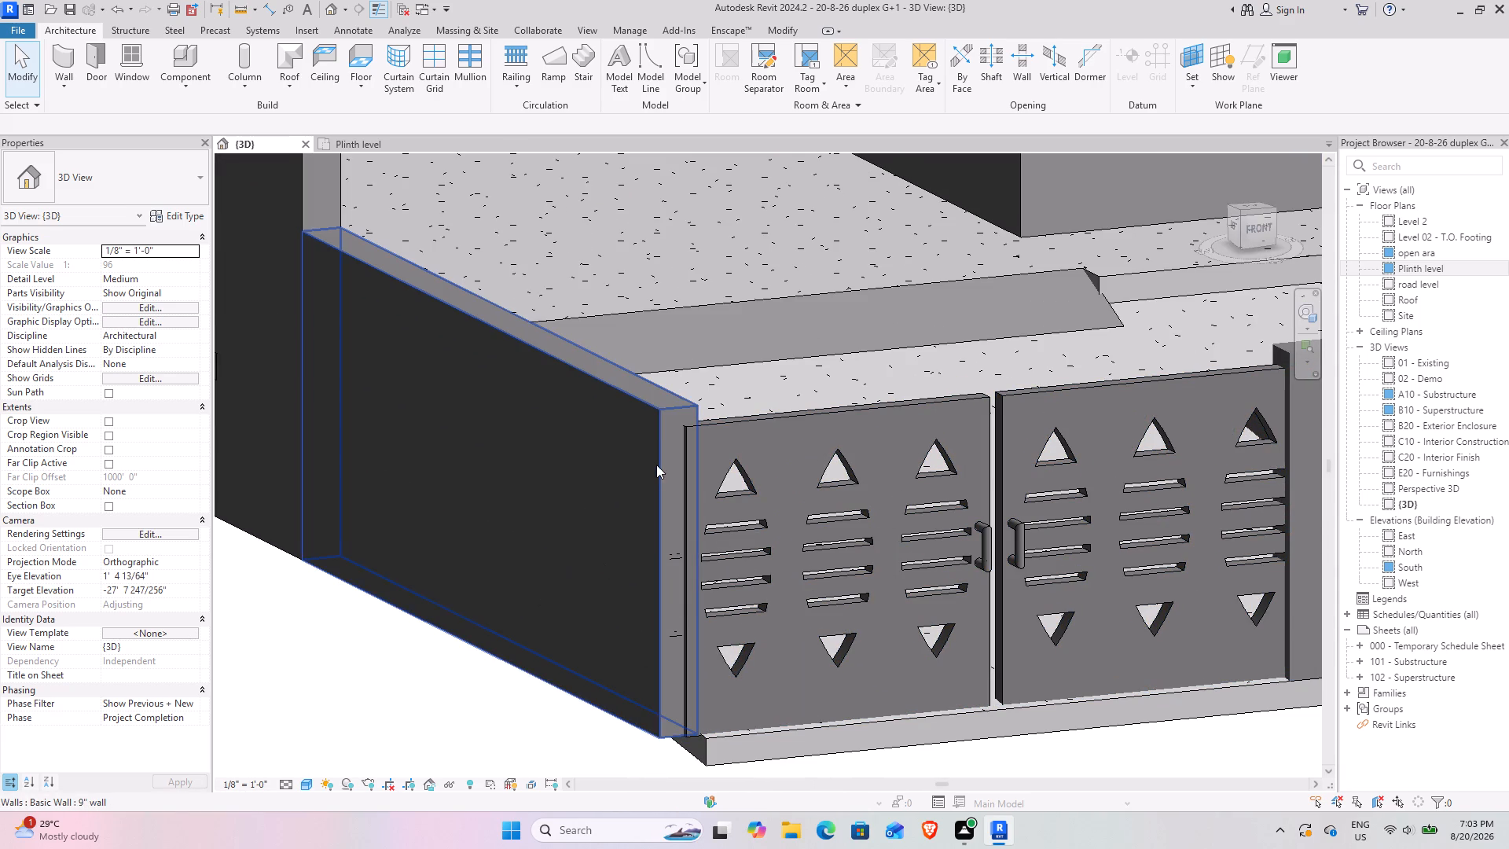
Check the west compound wall's end against the gate's hinge side in the Plinth level plan and from a low 3D angle.
{"action": "left_click", "coordinate": [656, 424]}
{"action": "middle_click_drag", "start_coordinate": [613, 595], "coordinate": [579, 543]}
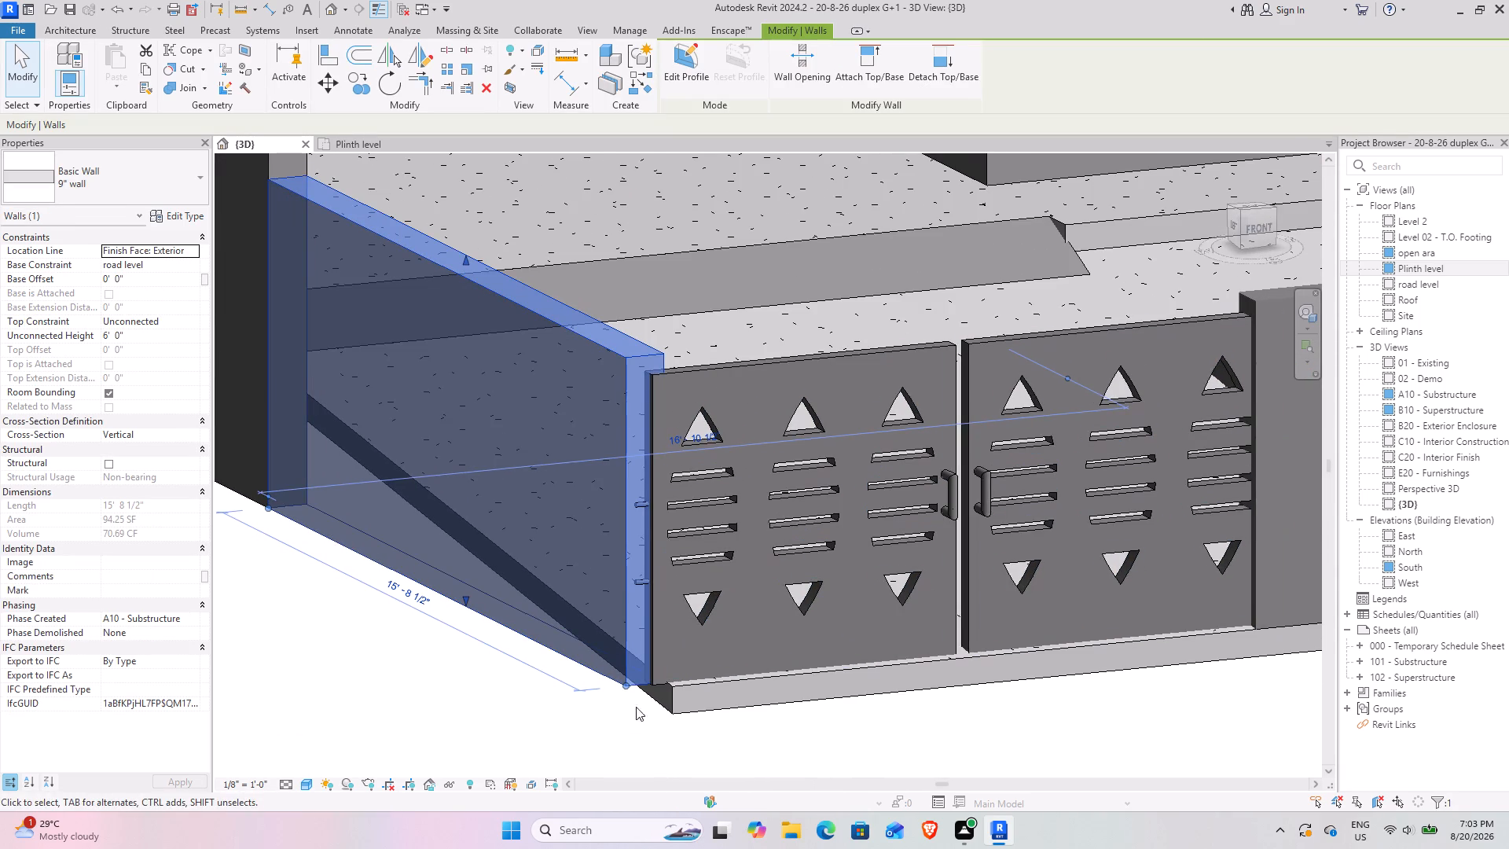
{"action": "left_click", "coordinate": [348, 151]}
{"action": "middle_click_drag", "start_coordinate": [588, 605], "coordinate": [674, 624]}
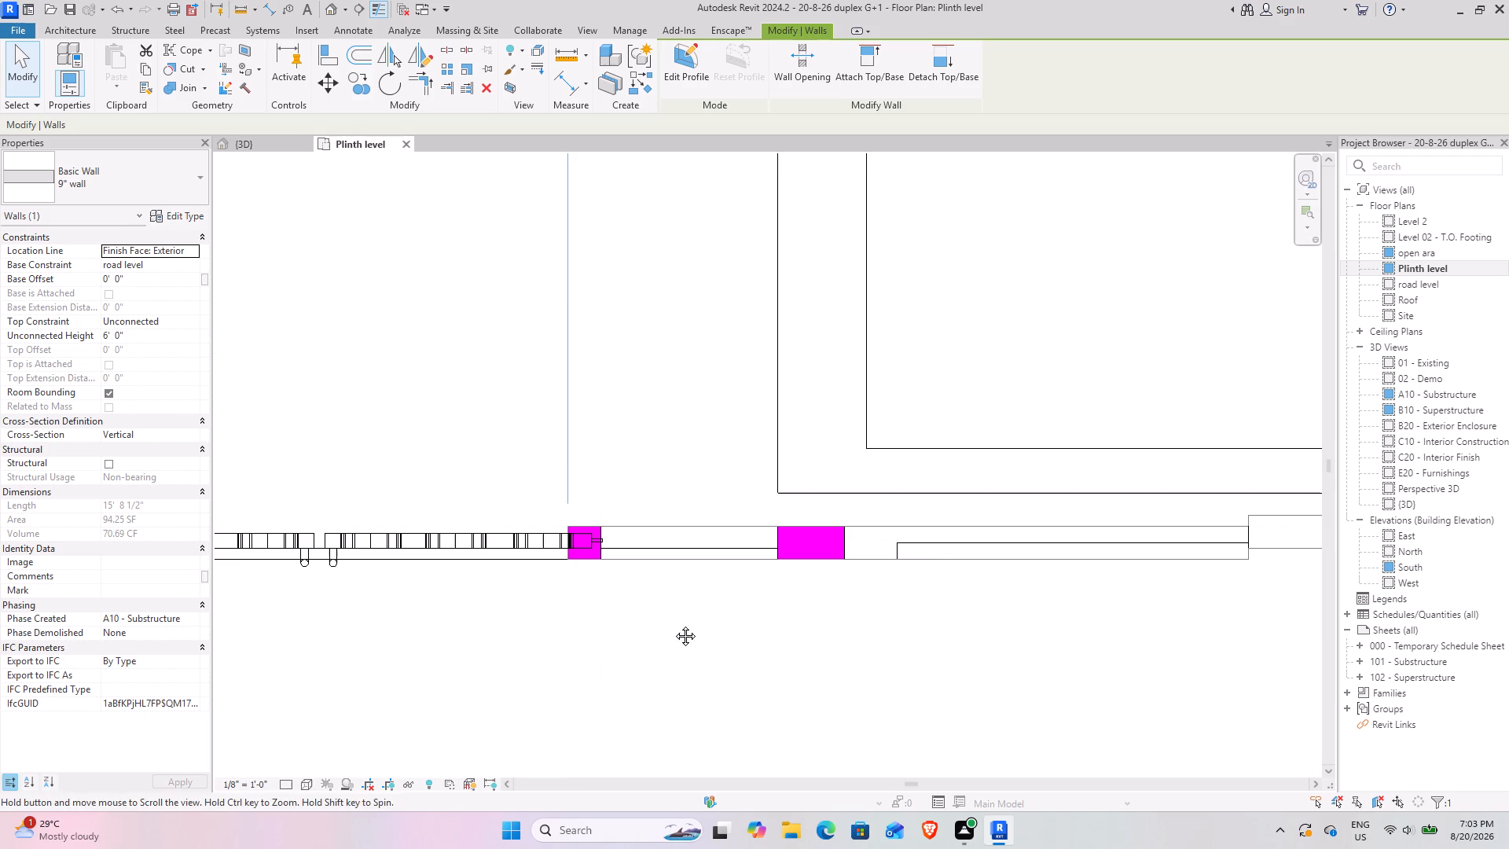
{"action": "middle_click_drag", "start_coordinate": [674, 624], "coordinate": [1227, 632]}
{"action": "scroll", "coordinate": [695, 586], "scroll_direction": "up", "scroll_amount": 2}
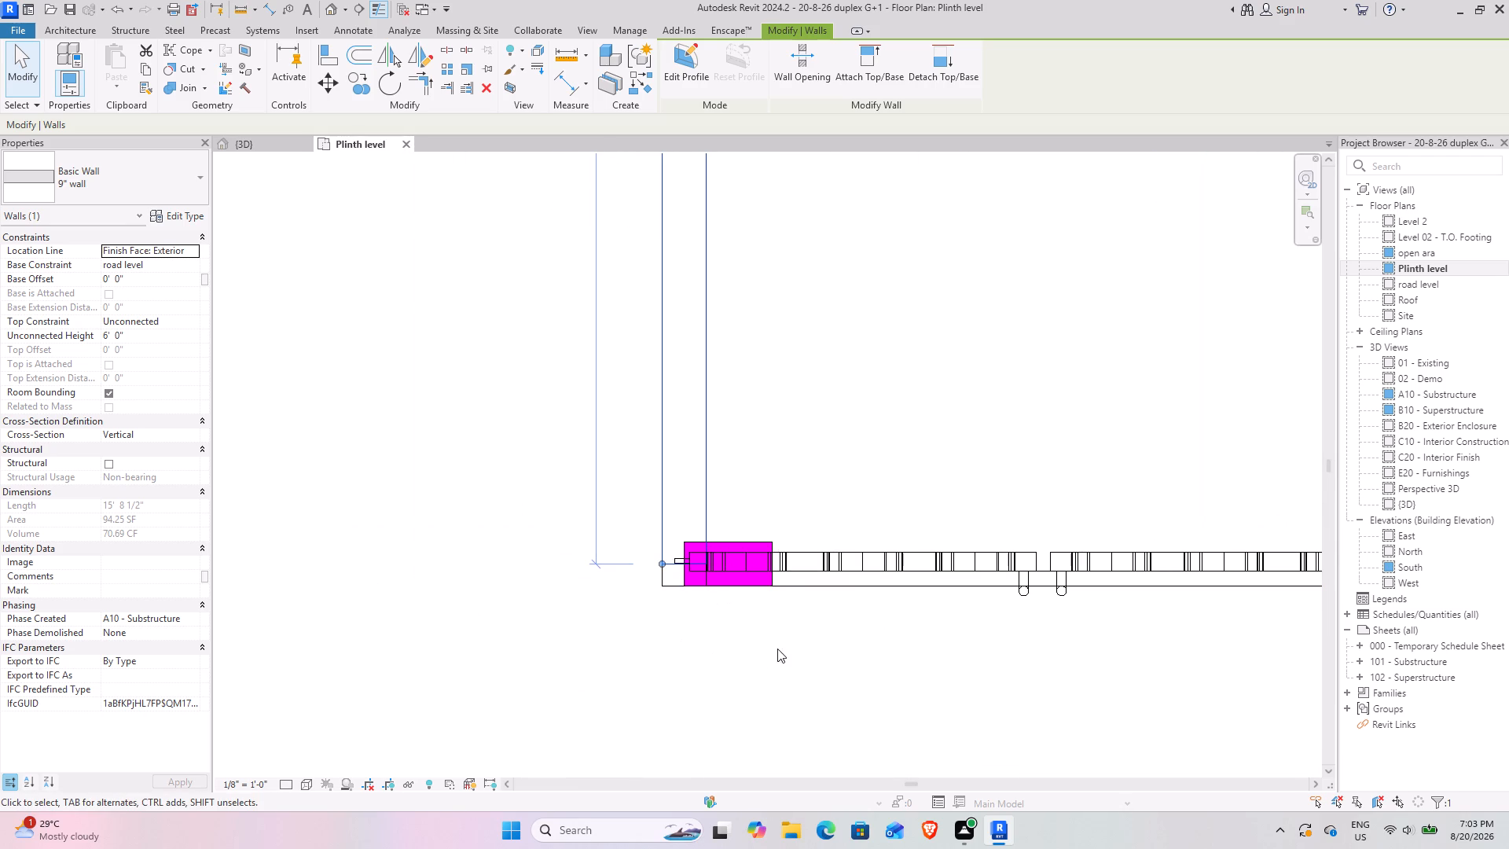
{"action": "left_click", "coordinate": [748, 639]}
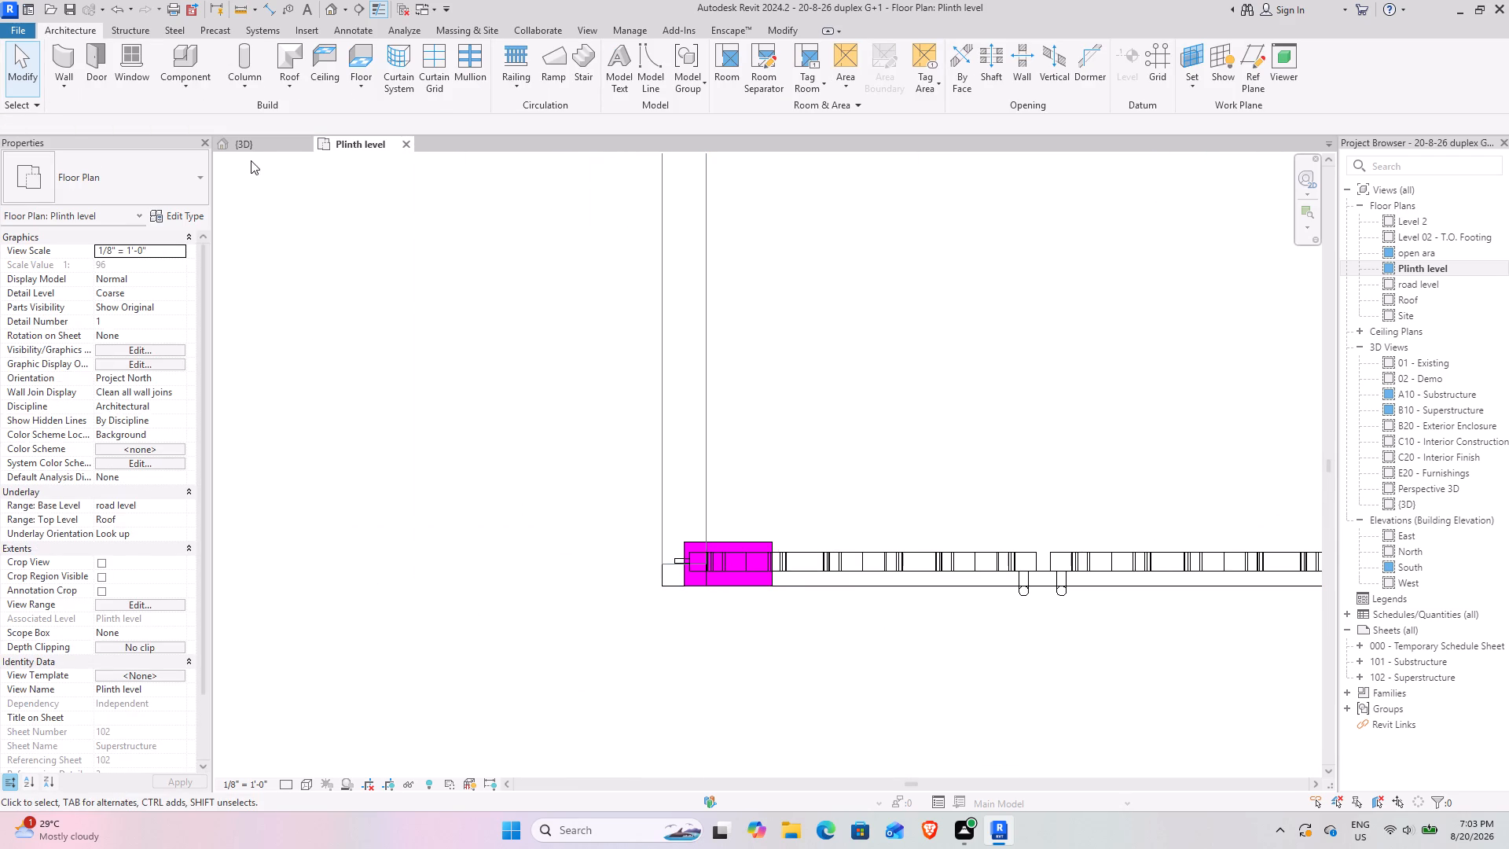
{"action": "left_click", "coordinate": [248, 151]}
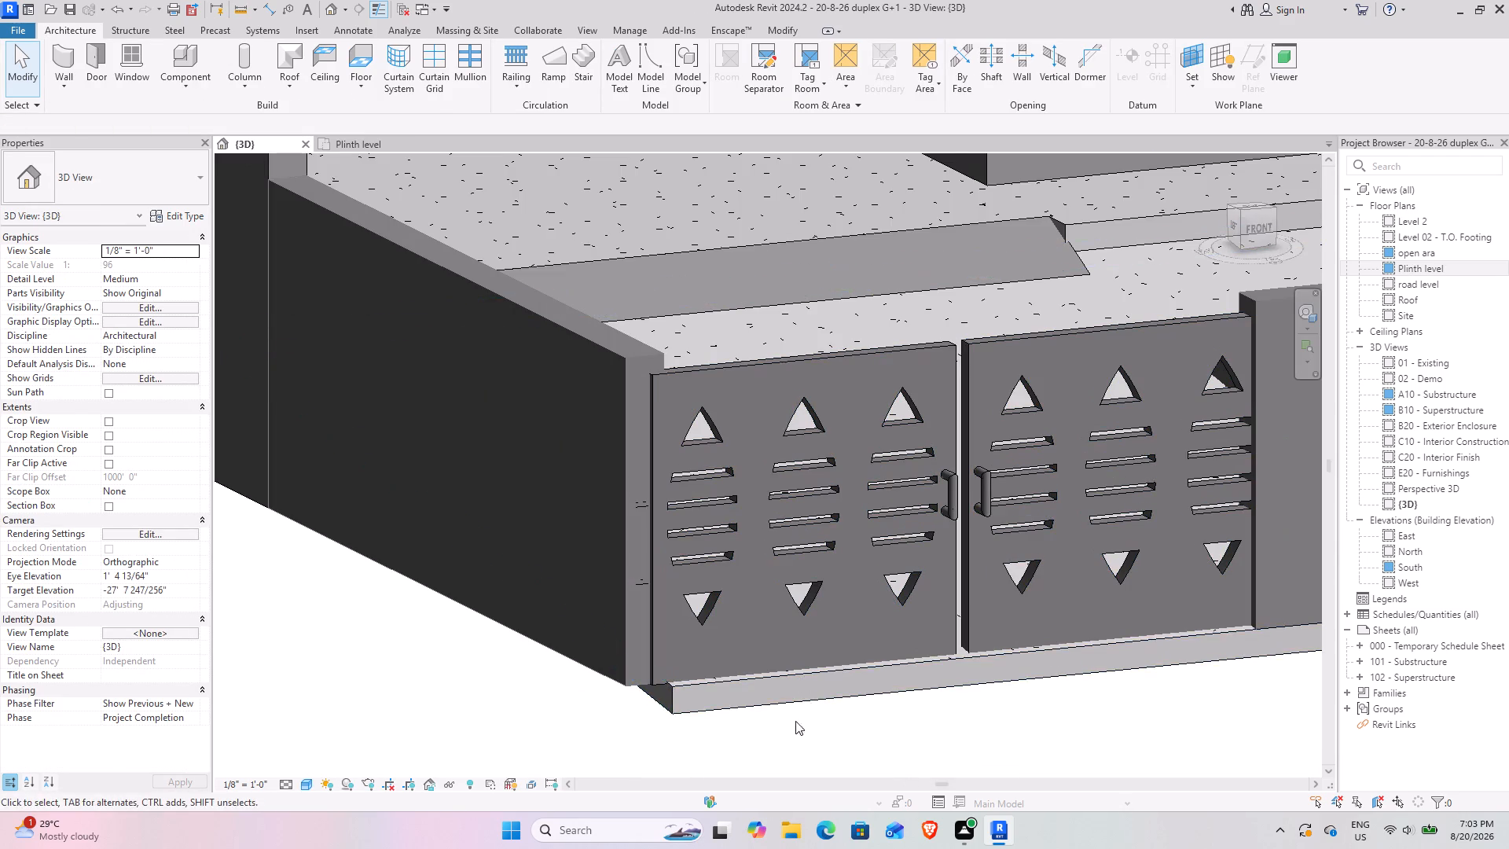
{"action": "middle_click_drag", "start_coordinate": [777, 712], "coordinate": [798, 663], "text": "shift"}
{"action": "middle_click_drag", "start_coordinate": [872, 619], "coordinate": [467, 656]}
{"action": "middle_click_drag", "start_coordinate": [720, 575], "coordinate": [821, 763]}
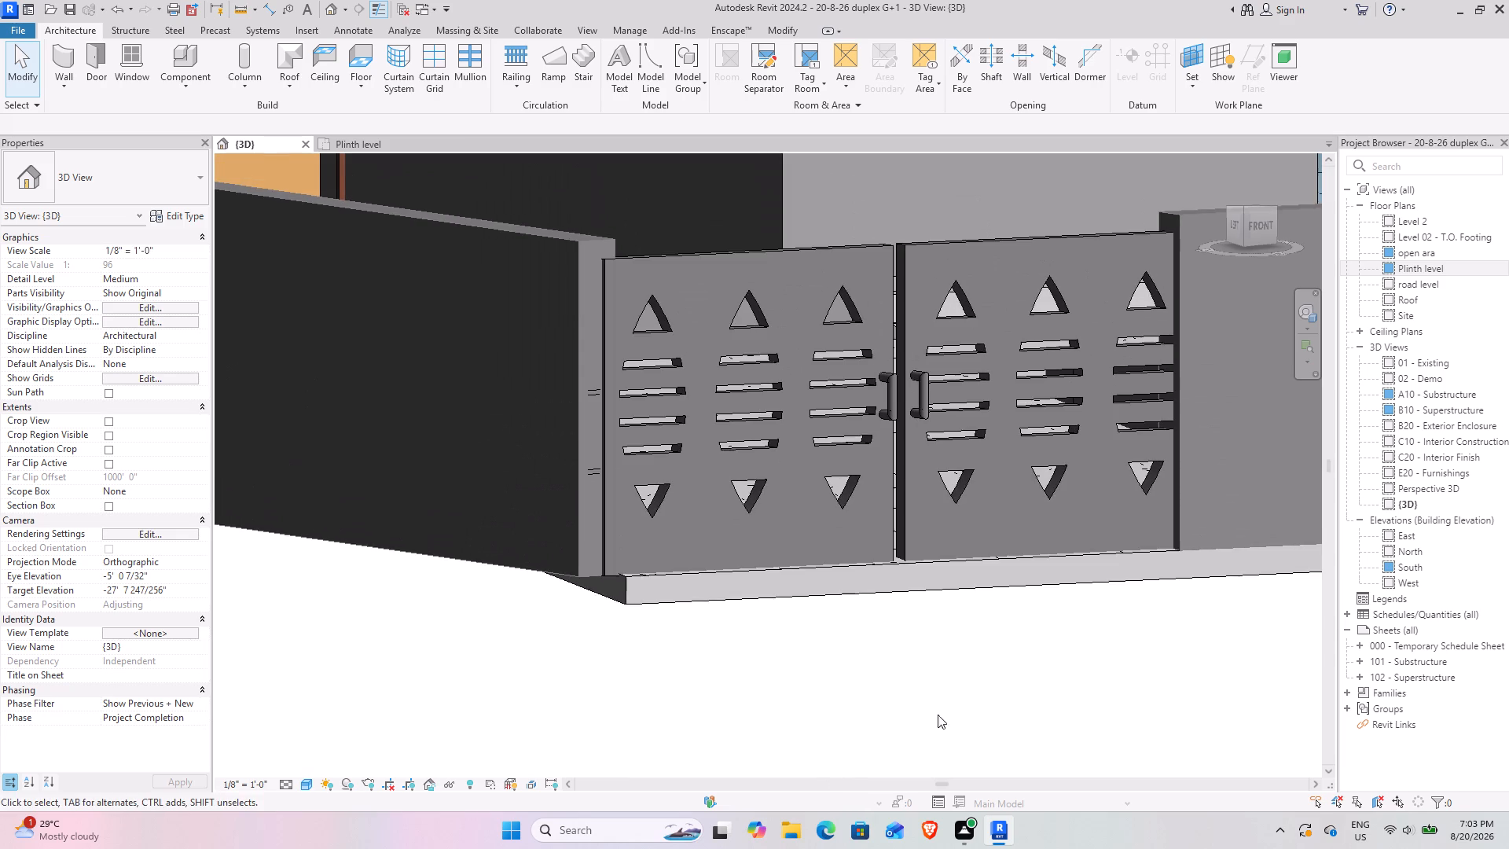
{"action": "middle_click_drag", "start_coordinate": [1002, 623], "coordinate": [947, 695]}
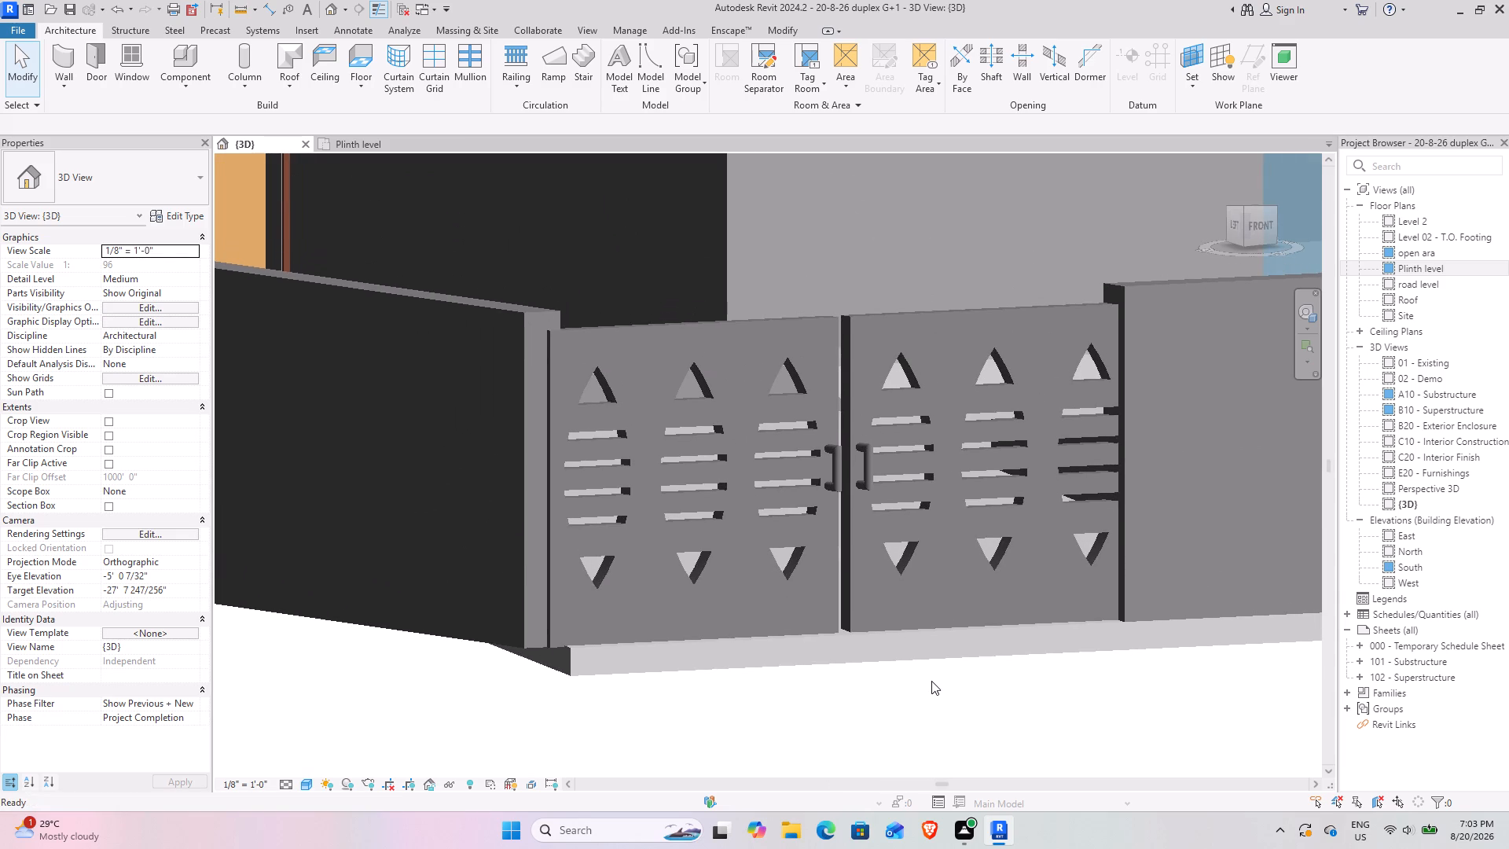
{"action": "scroll", "coordinate": [931, 643], "scroll_direction": "down", "scroll_amount": 2}
{"action": "middle_click_drag", "start_coordinate": [1065, 641], "coordinate": [932, 638]}
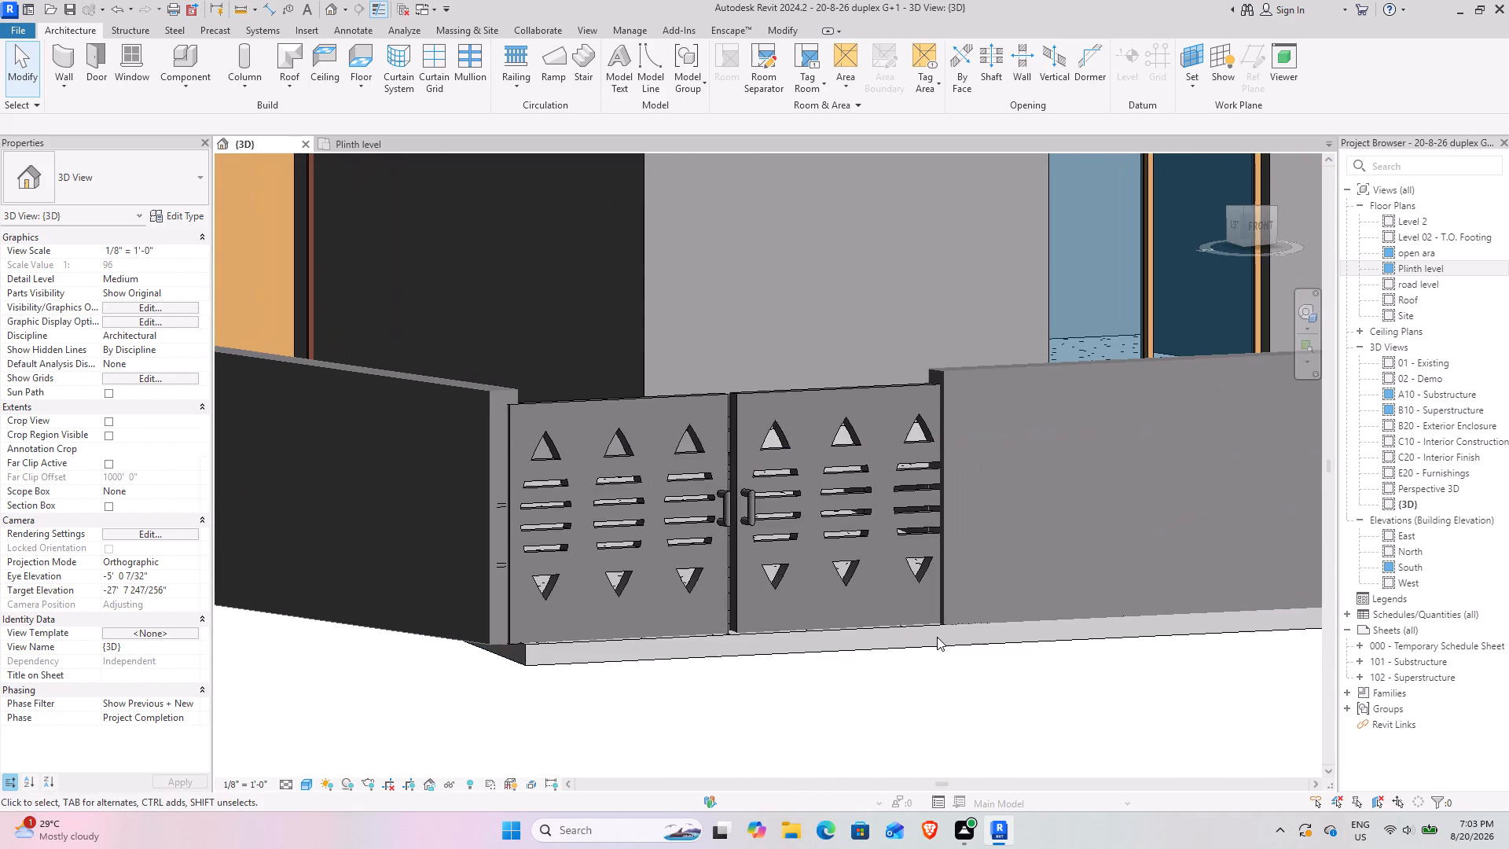
In the Plinth level plan, shorten the front compound wall's west end to the small column's east face, leaving about 14' 7 1/2".
{"action": "left_click", "coordinate": [357, 146]}
{"action": "middle_click_drag", "start_coordinate": [988, 605], "coordinate": [961, 605]}
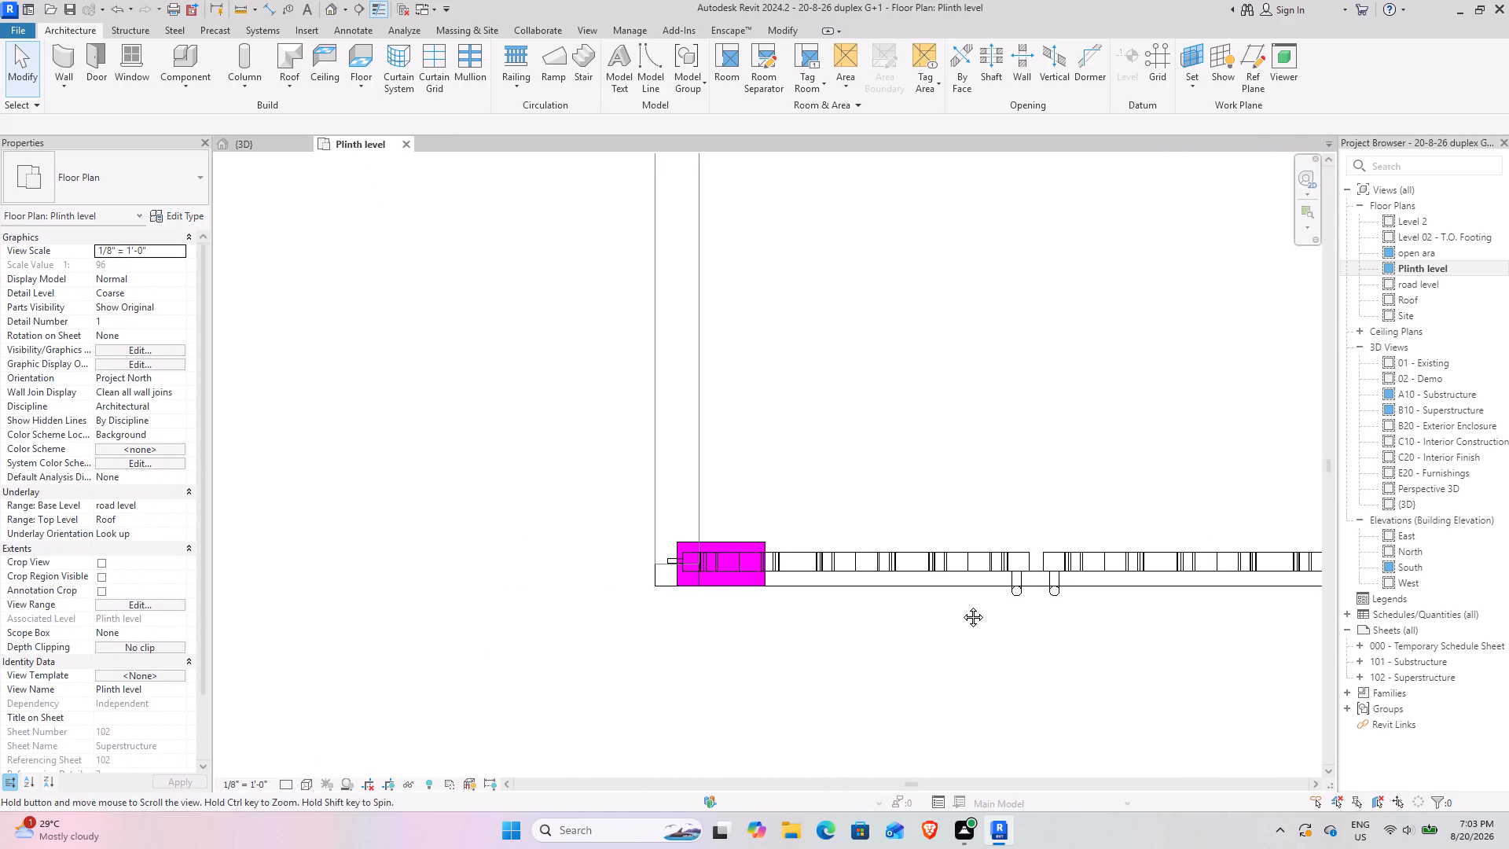
{"action": "middle_click_drag", "start_coordinate": [961, 605], "coordinate": [305, 591]}
{"action": "left_click", "coordinate": [763, 528]}
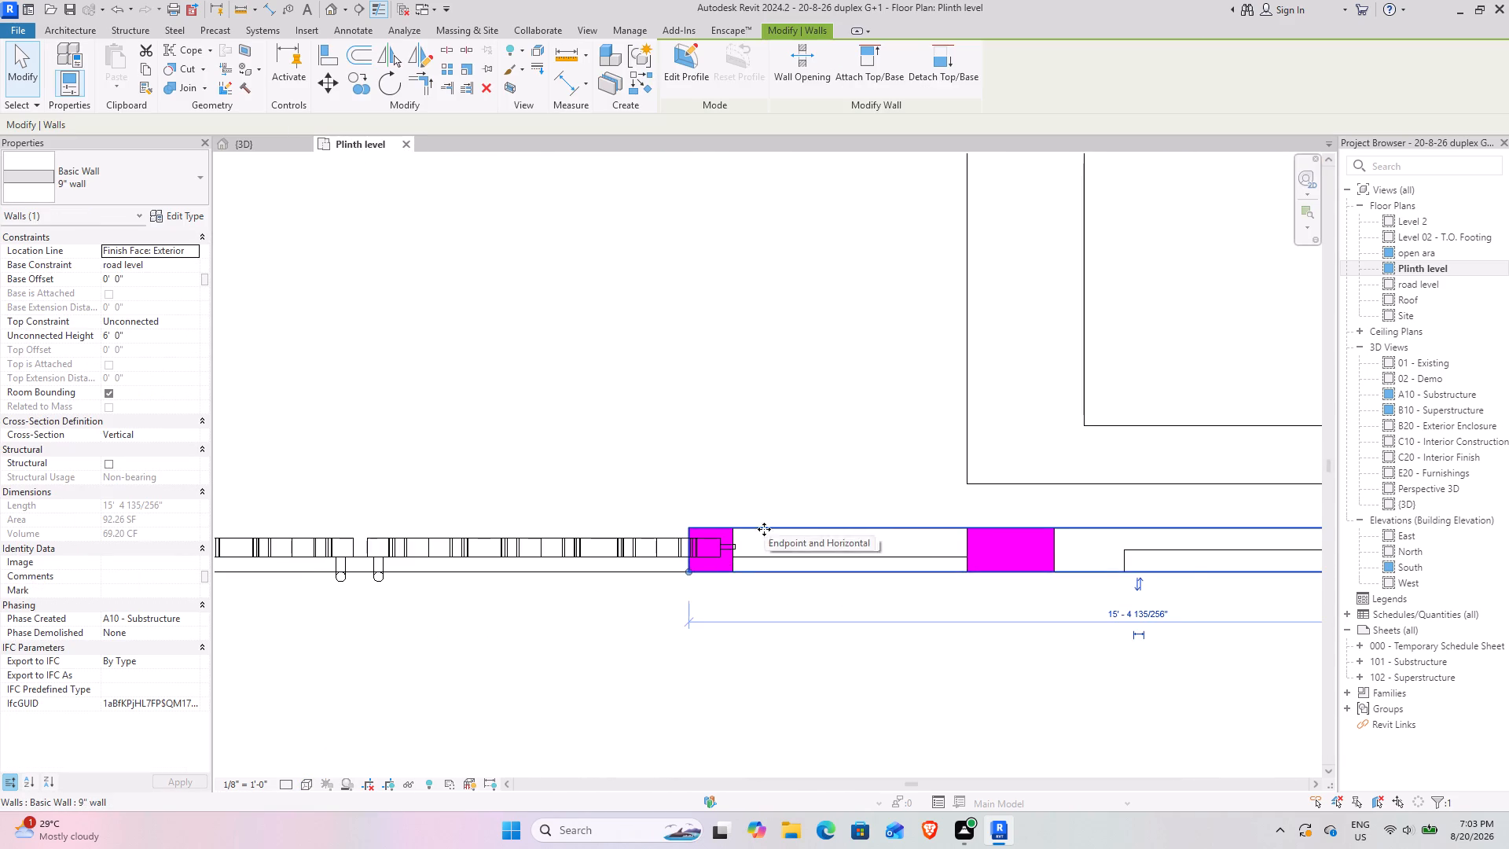
{"action": "scroll", "coordinate": [763, 531], "scroll_direction": "up", "scroll_amount": 2}
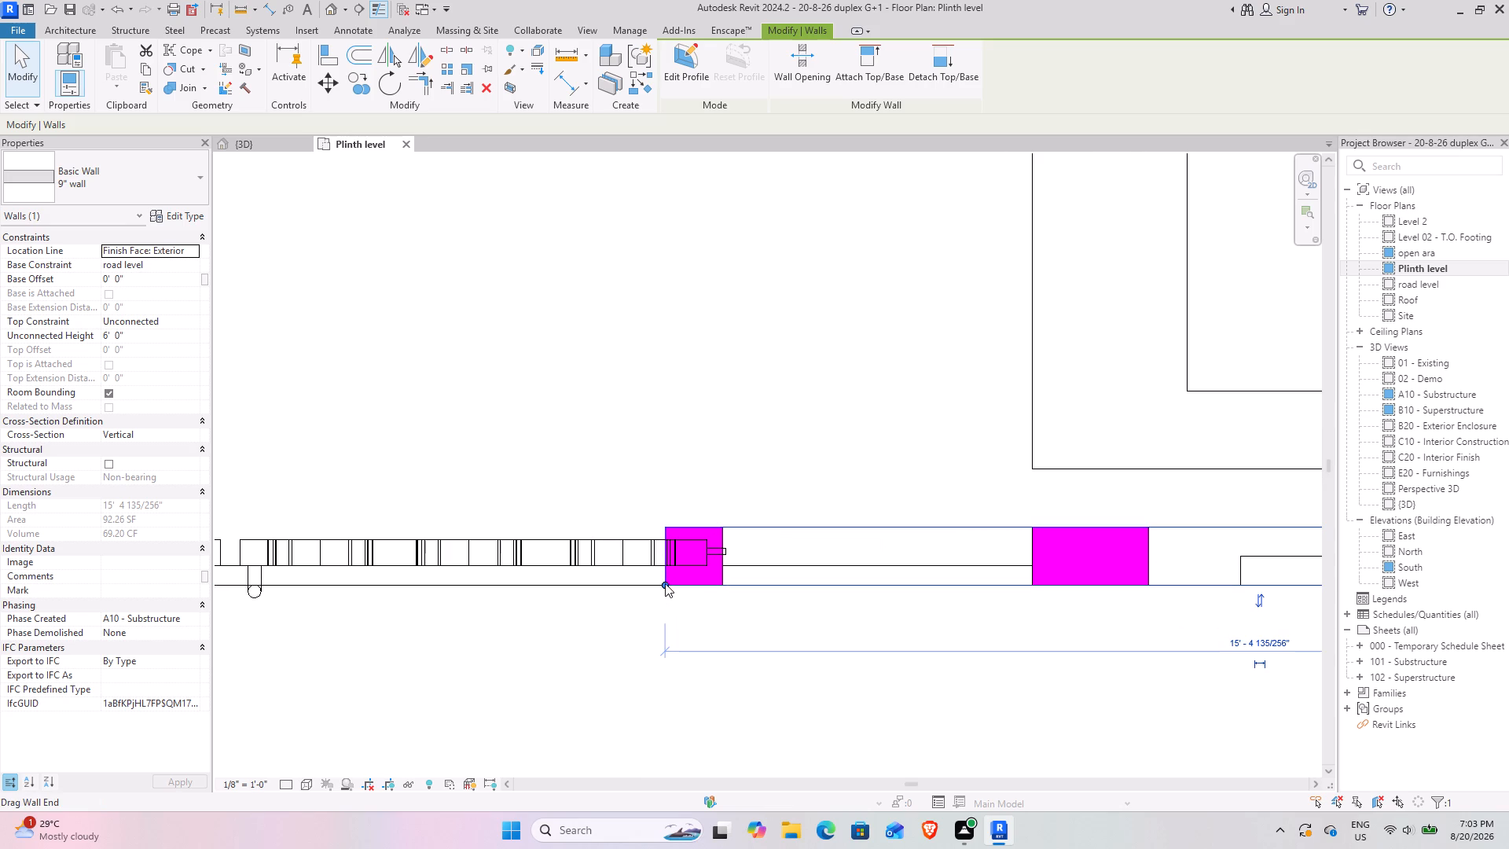
{"action": "left_click_drag", "start_coordinate": [665, 583], "coordinate": [725, 583]}
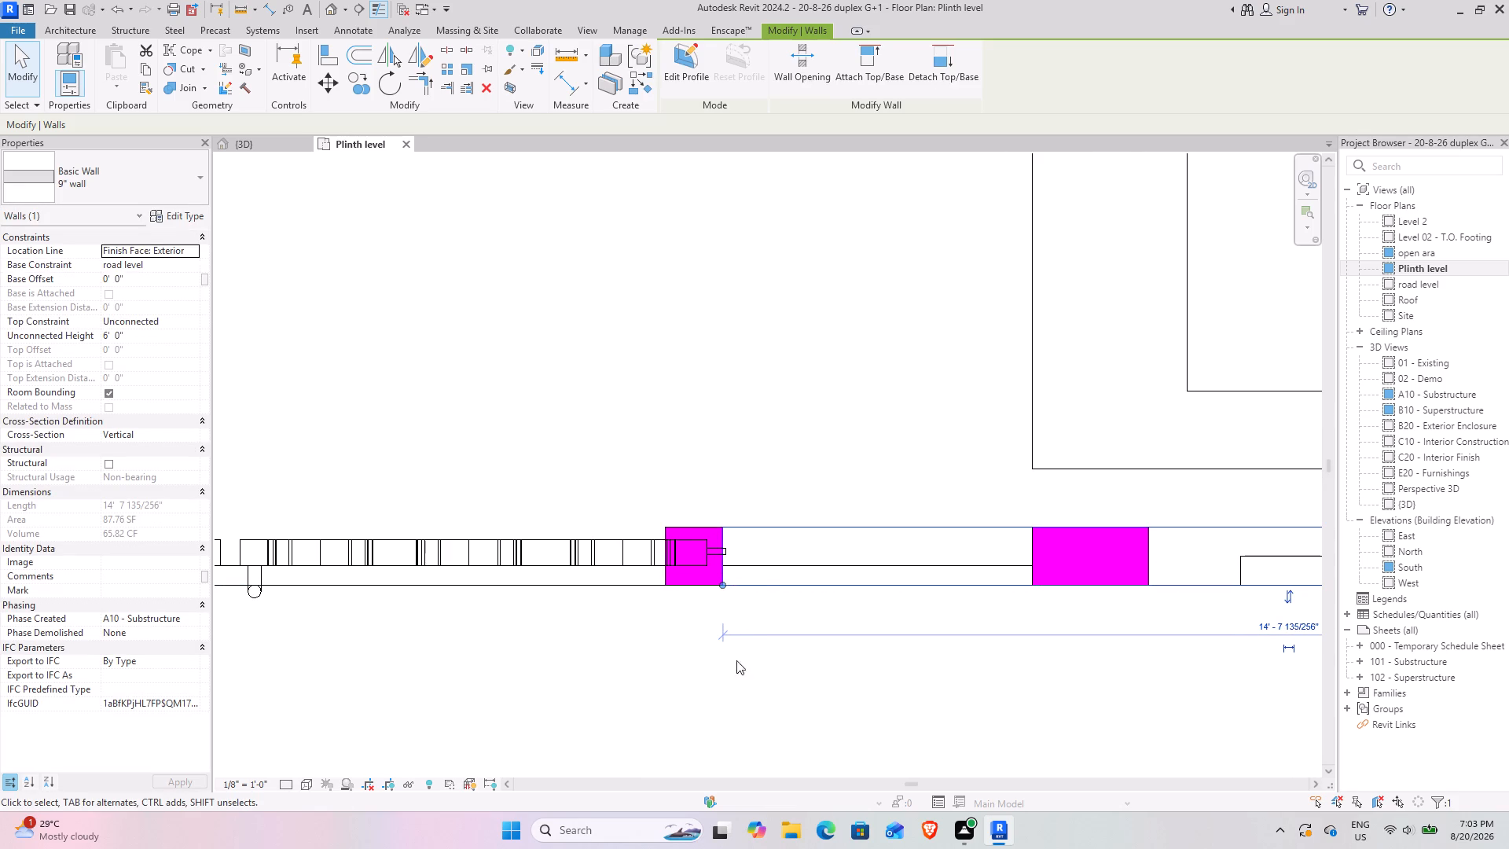
{"action": "scroll", "coordinate": [647, 670], "scroll_direction": "down", "scroll_amount": 2}
Examine the gate and the shortened front compound wall in the 3D view from low and elevated angles.
{"action": "left_click", "coordinate": [248, 145]}
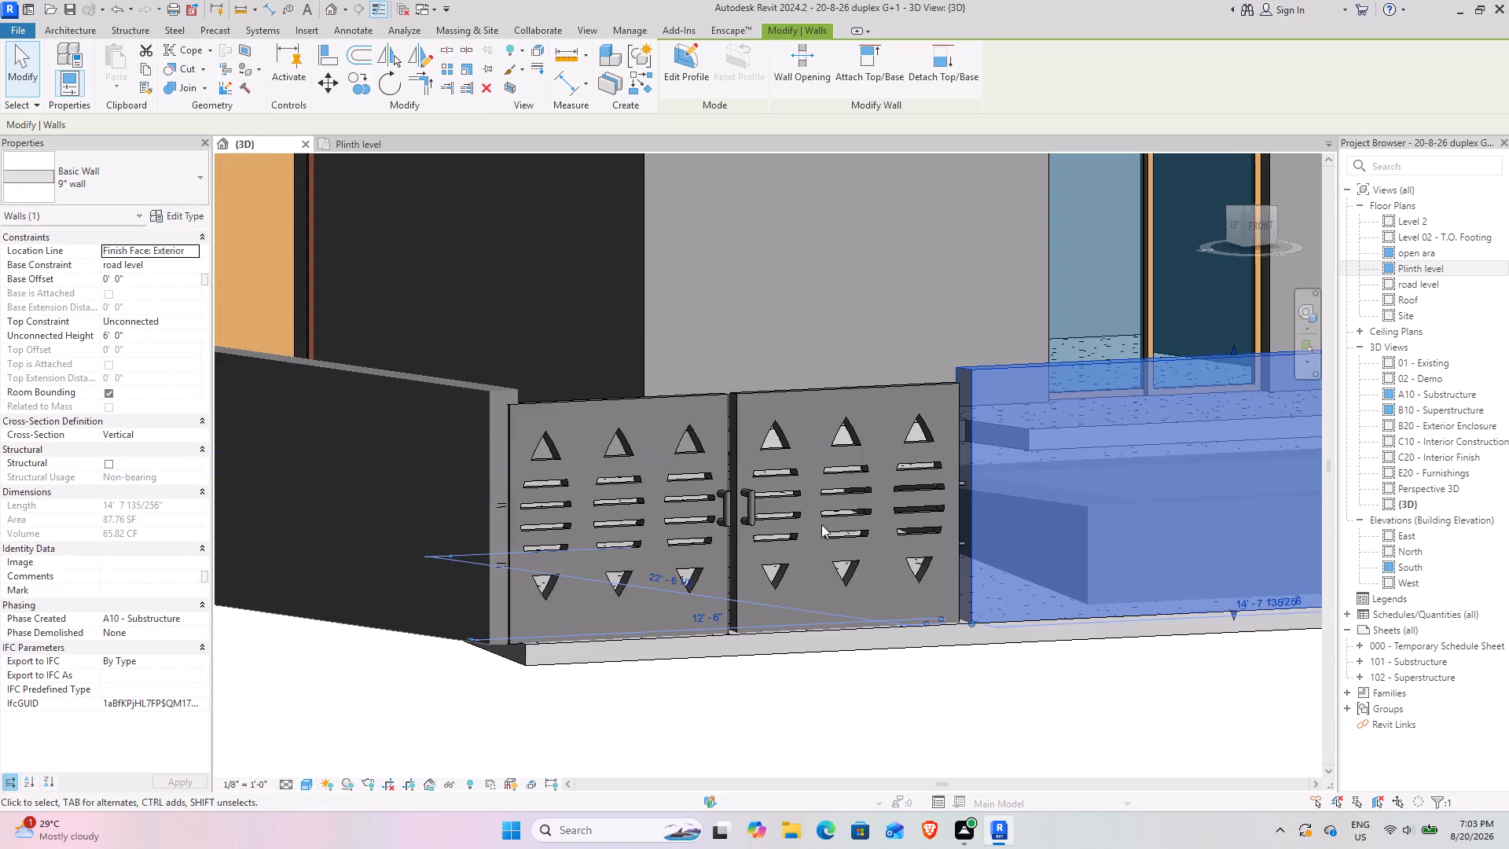
{"action": "middle_click_drag", "start_coordinate": [835, 529], "coordinate": [664, 484]}
{"action": "left_click", "coordinate": [902, 627]}
{"action": "middle_click_drag", "start_coordinate": [520, 657], "coordinate": [588, 673]}
{"action": "scroll", "coordinate": [593, 672], "scroll_direction": "down", "scroll_amount": 3}
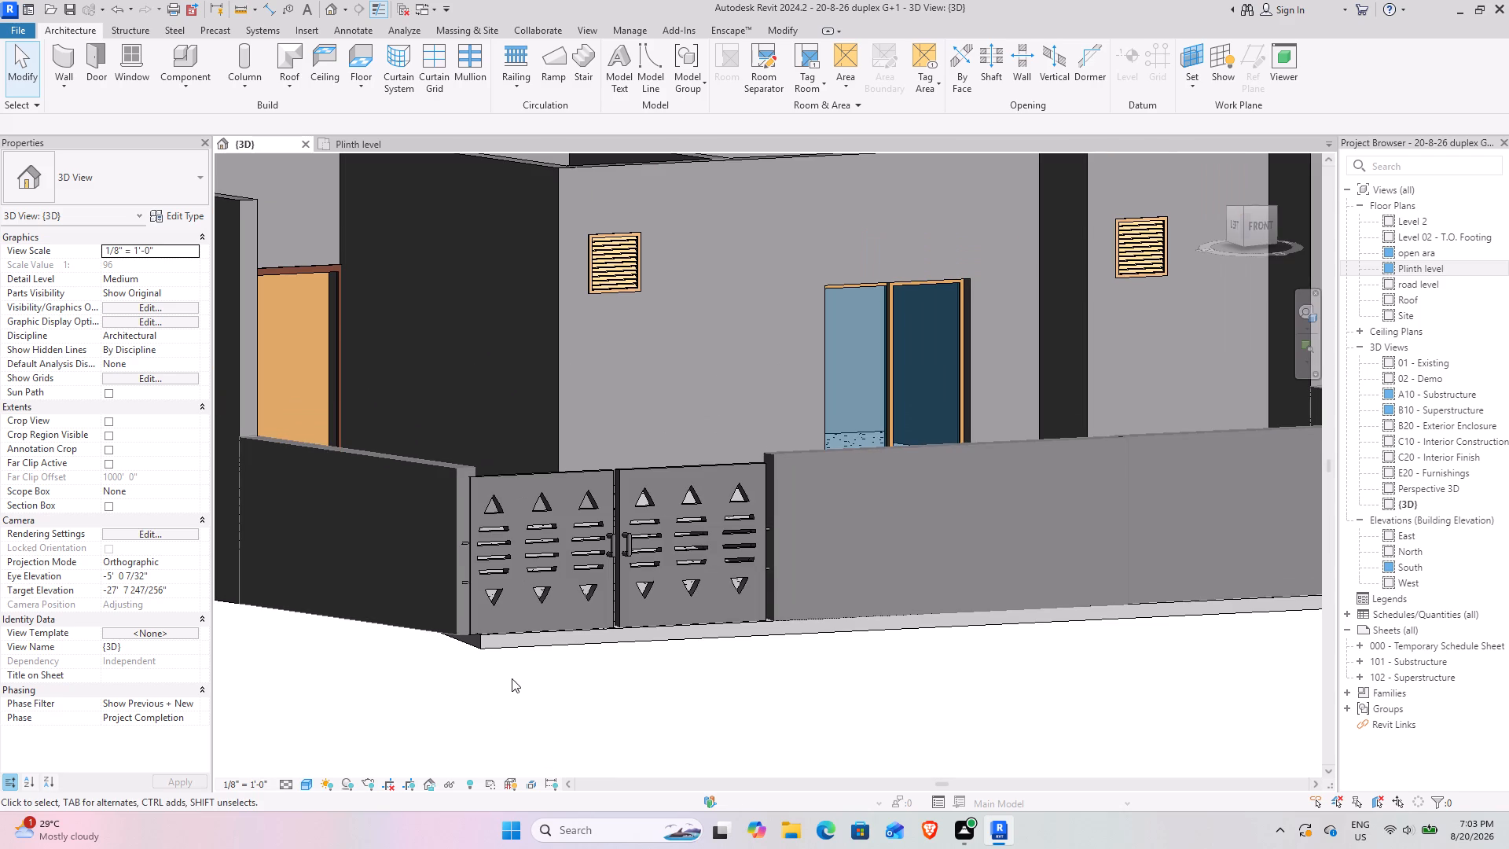
{"action": "middle_click_drag", "start_coordinate": [571, 656], "coordinate": [605, 585], "text": "shift"}
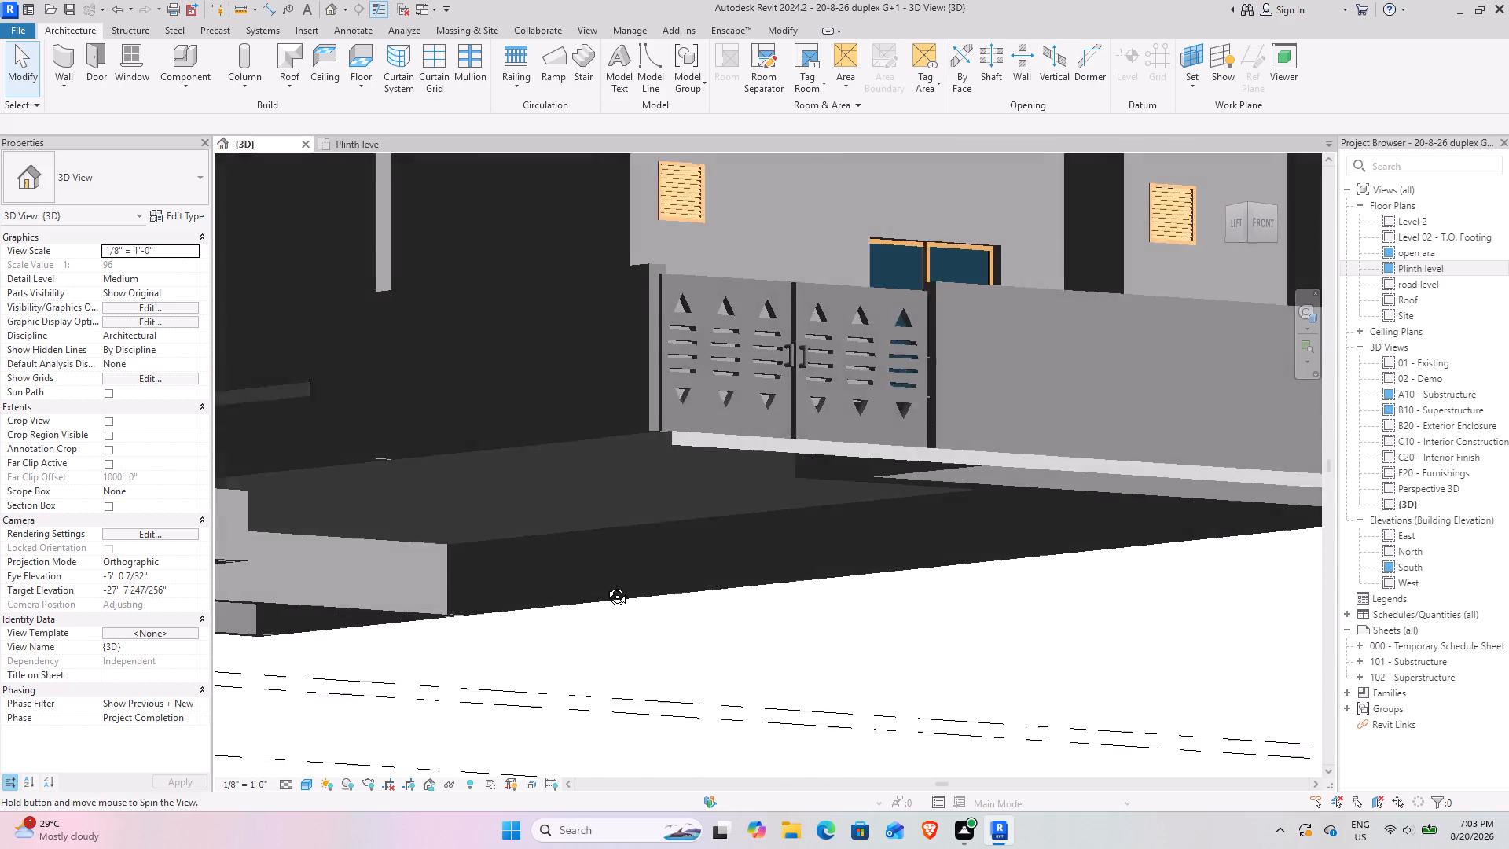
{"action": "middle_click_drag", "start_coordinate": [605, 585], "coordinate": [605, 582], "text": "shift"}
{"action": "middle_click_drag", "start_coordinate": [840, 601], "coordinate": [810, 682]}
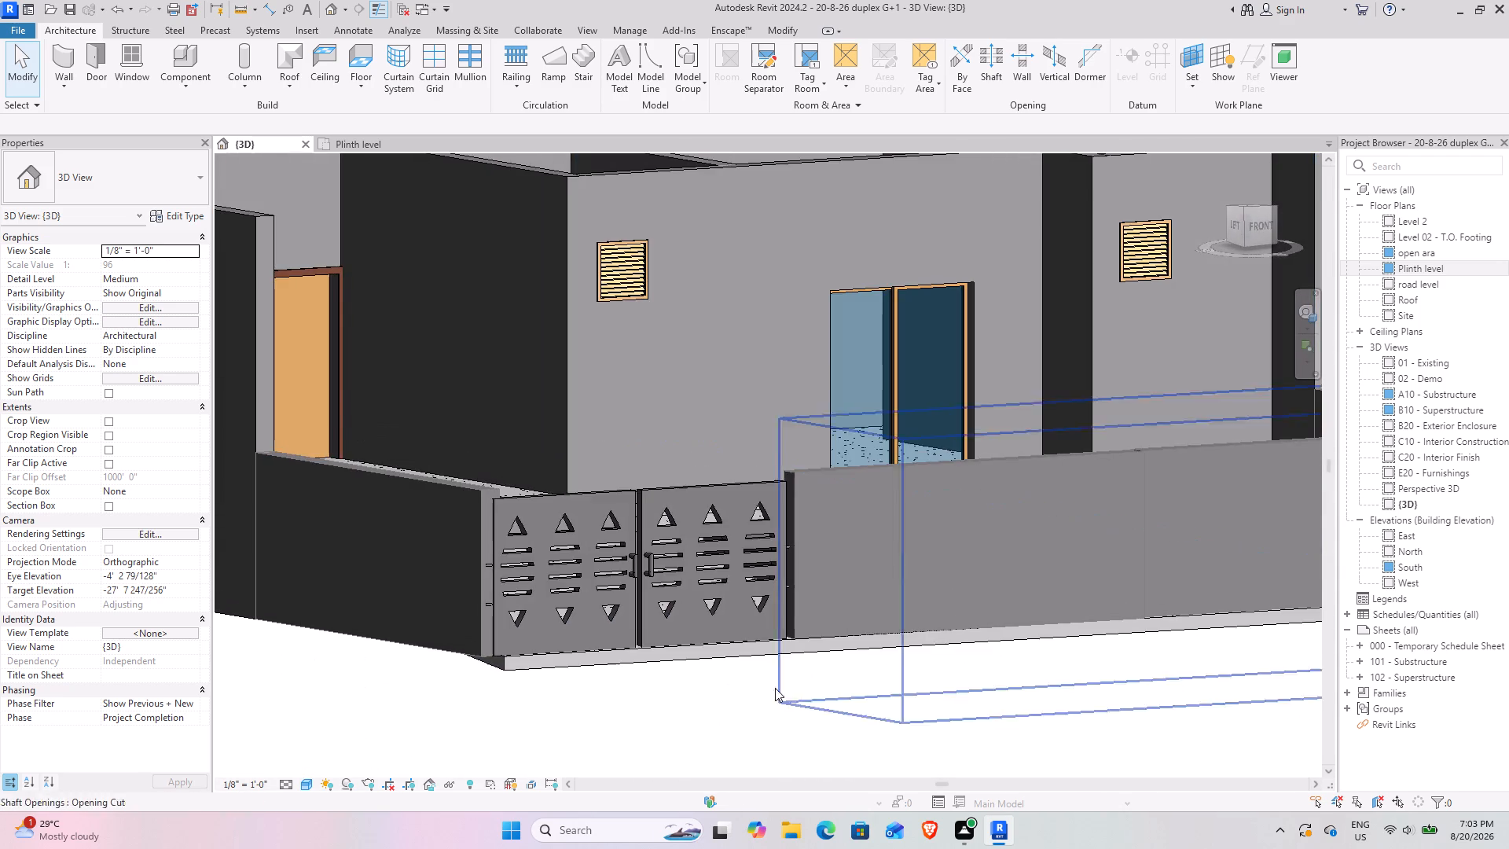
{"action": "middle_click_drag", "start_coordinate": [769, 688], "coordinate": [743, 693]}
{"action": "scroll", "coordinate": [668, 679], "scroll_direction": "down", "scroll_amount": 4}
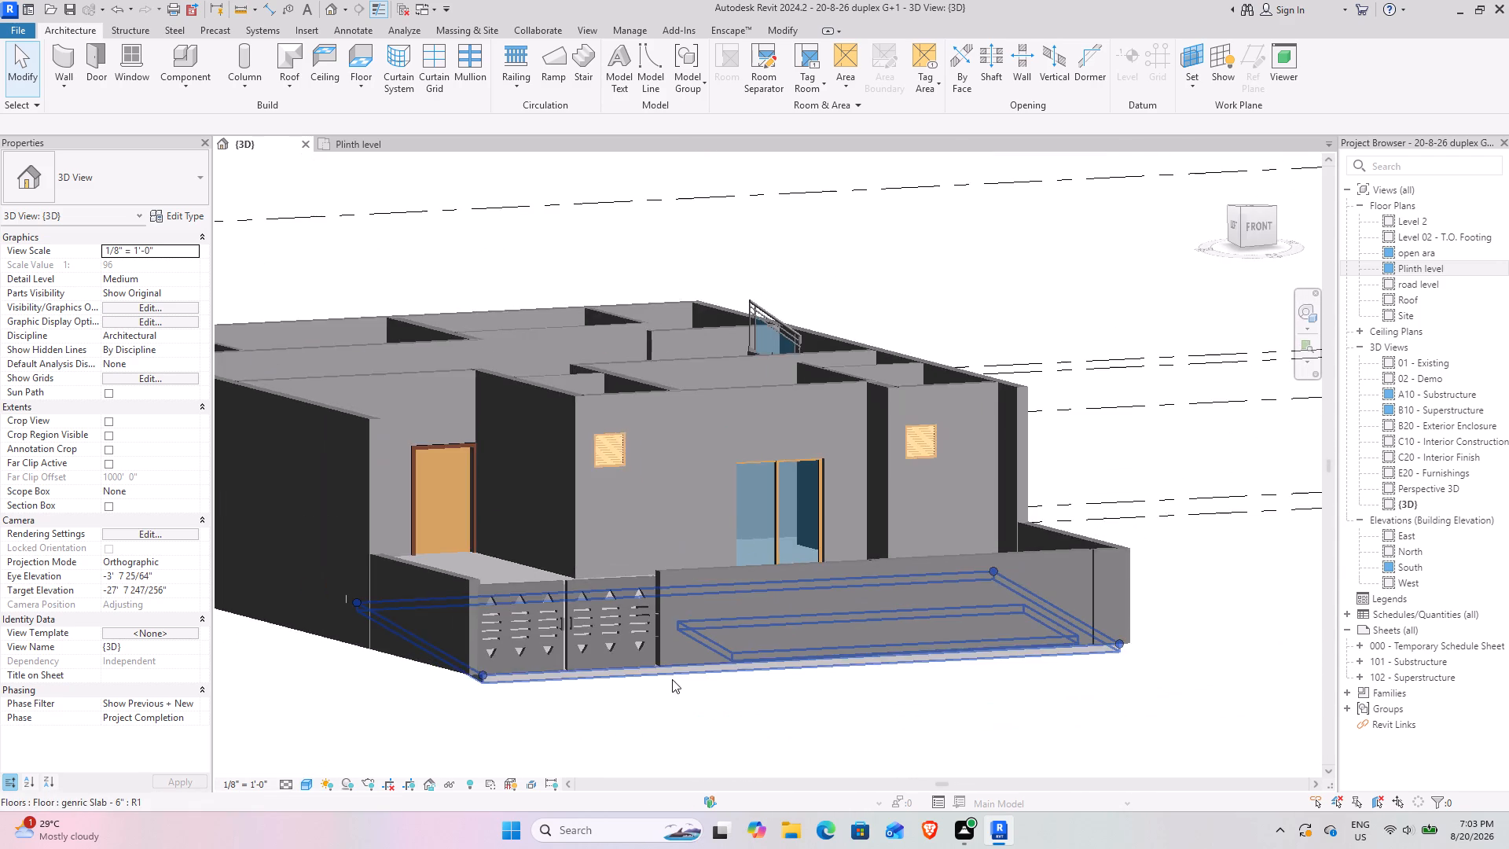
{"action": "middle_click_drag", "start_coordinate": [622, 680], "coordinate": [721, 669]}
{"action": "middle_click_drag", "start_coordinate": [883, 689], "coordinate": [784, 733]}
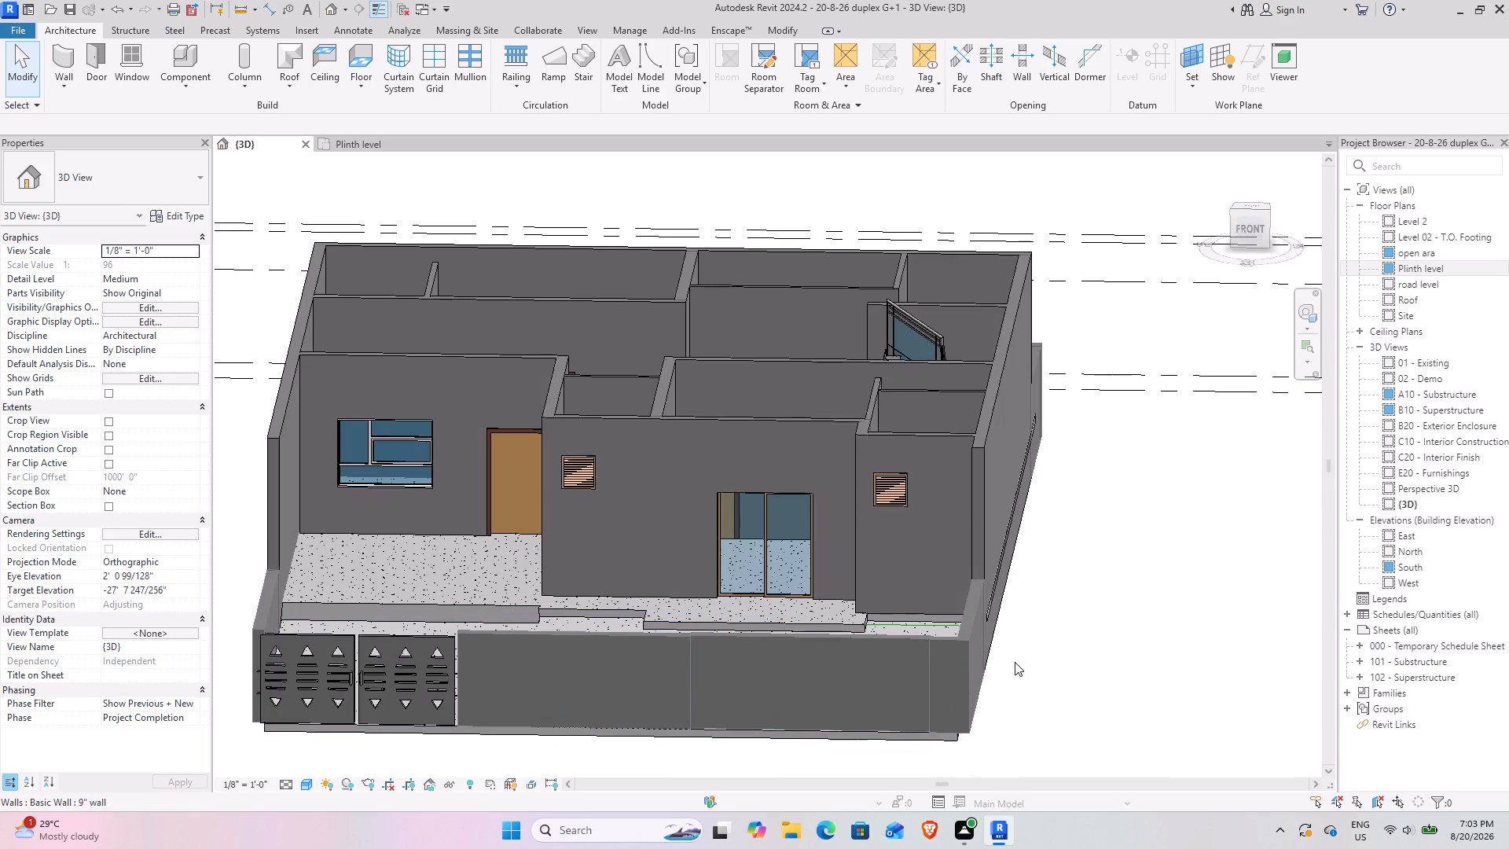
{"action": "middle_click_drag", "start_coordinate": [772, 663], "coordinate": [866, 600]}
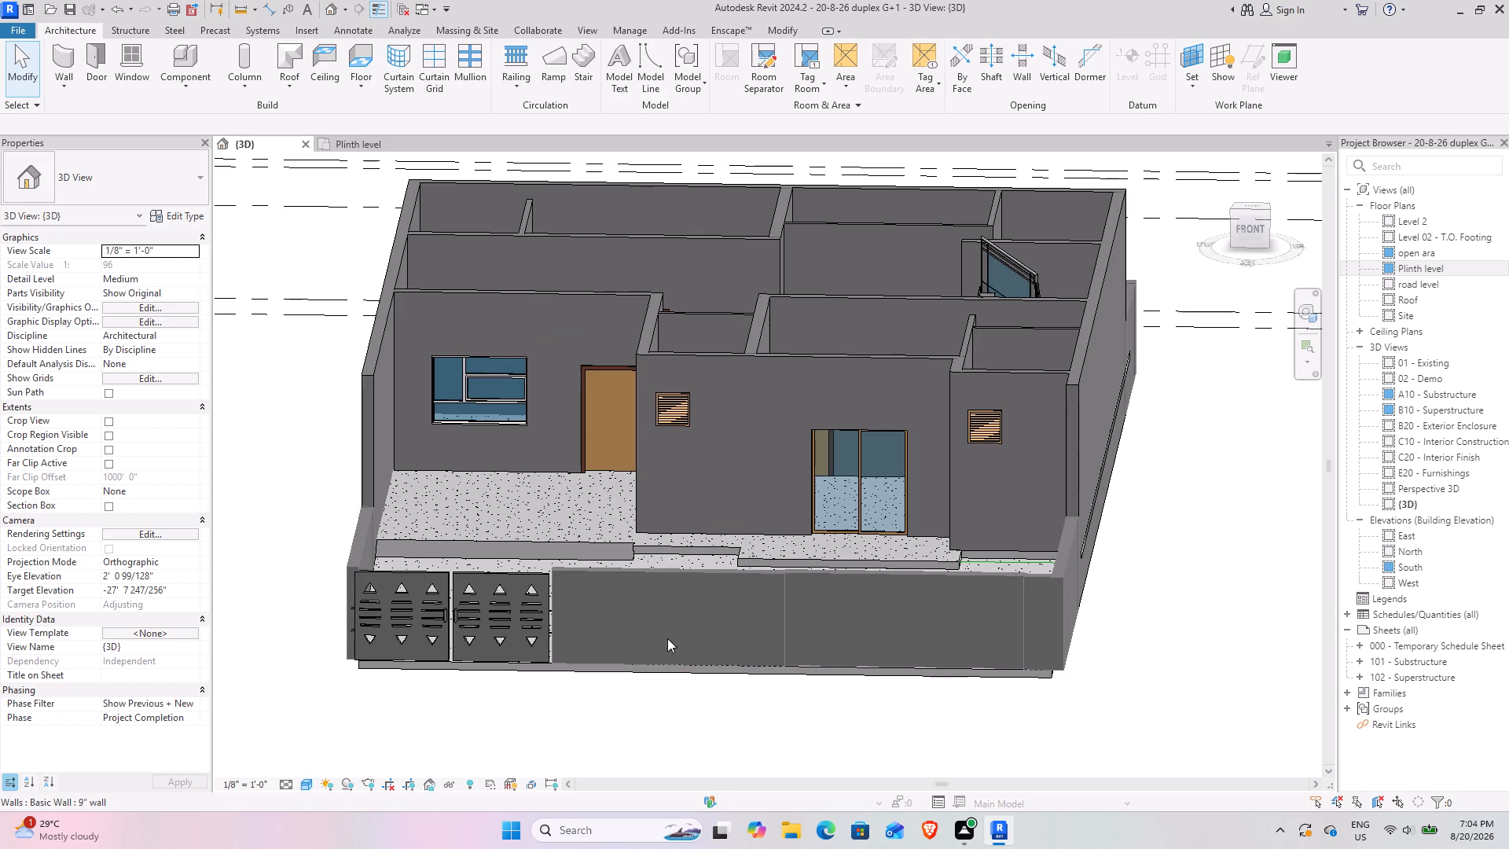
{"action": "scroll", "coordinate": [501, 601], "scroll_direction": "up", "scroll_amount": 6}
{"action": "middle_click_drag", "start_coordinate": [629, 671], "coordinate": [931, 605]}
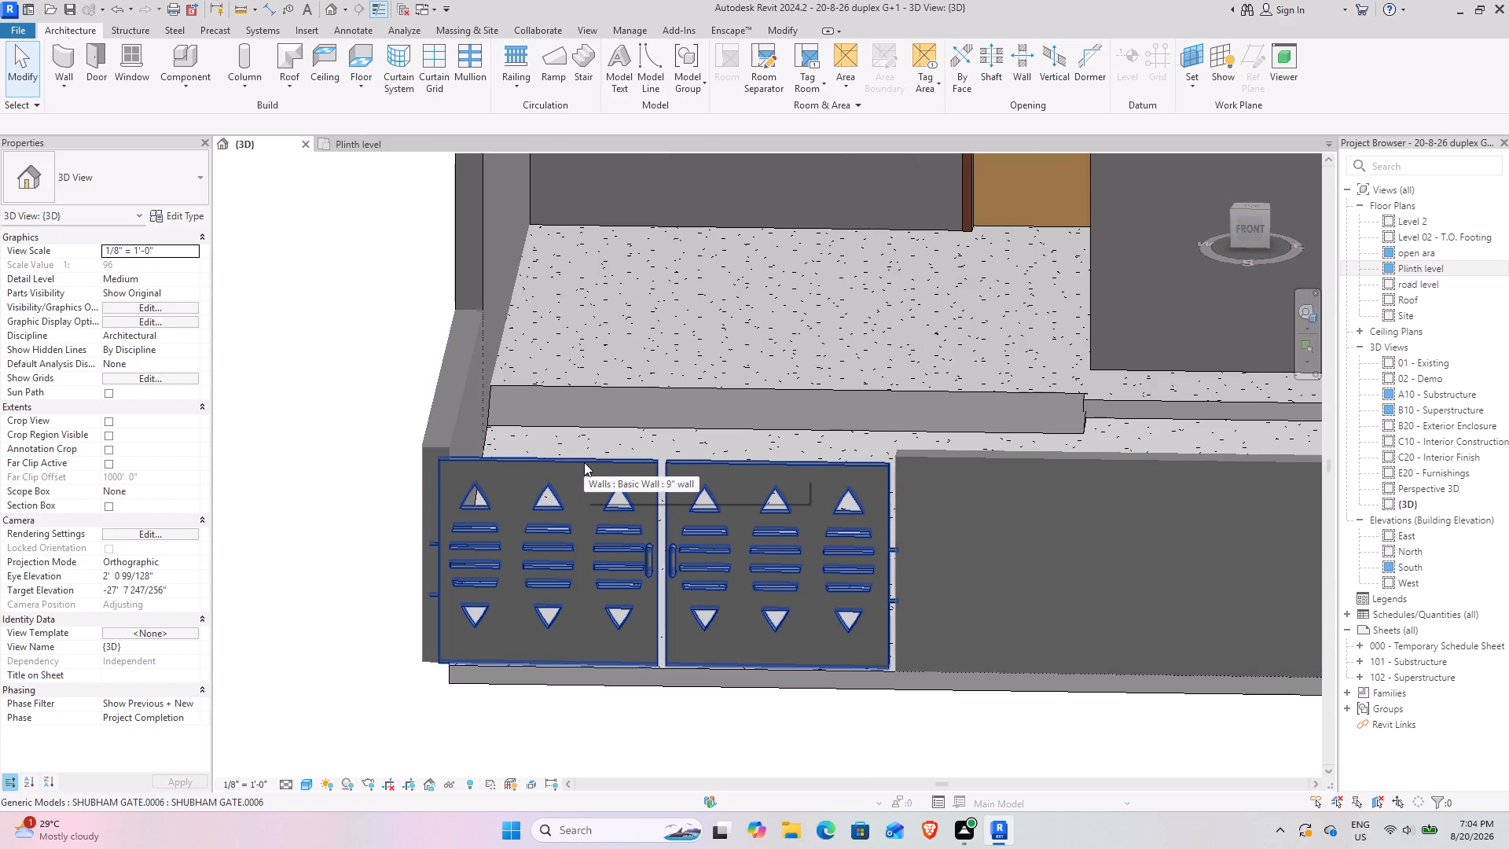
From the Plinth level plan, open the SHUBHAM GATE.0006 family for editing.
{"action": "left_click", "coordinate": [359, 141]}
{"action": "scroll", "coordinate": [617, 579], "scroll_direction": "down", "scroll_amount": 4}
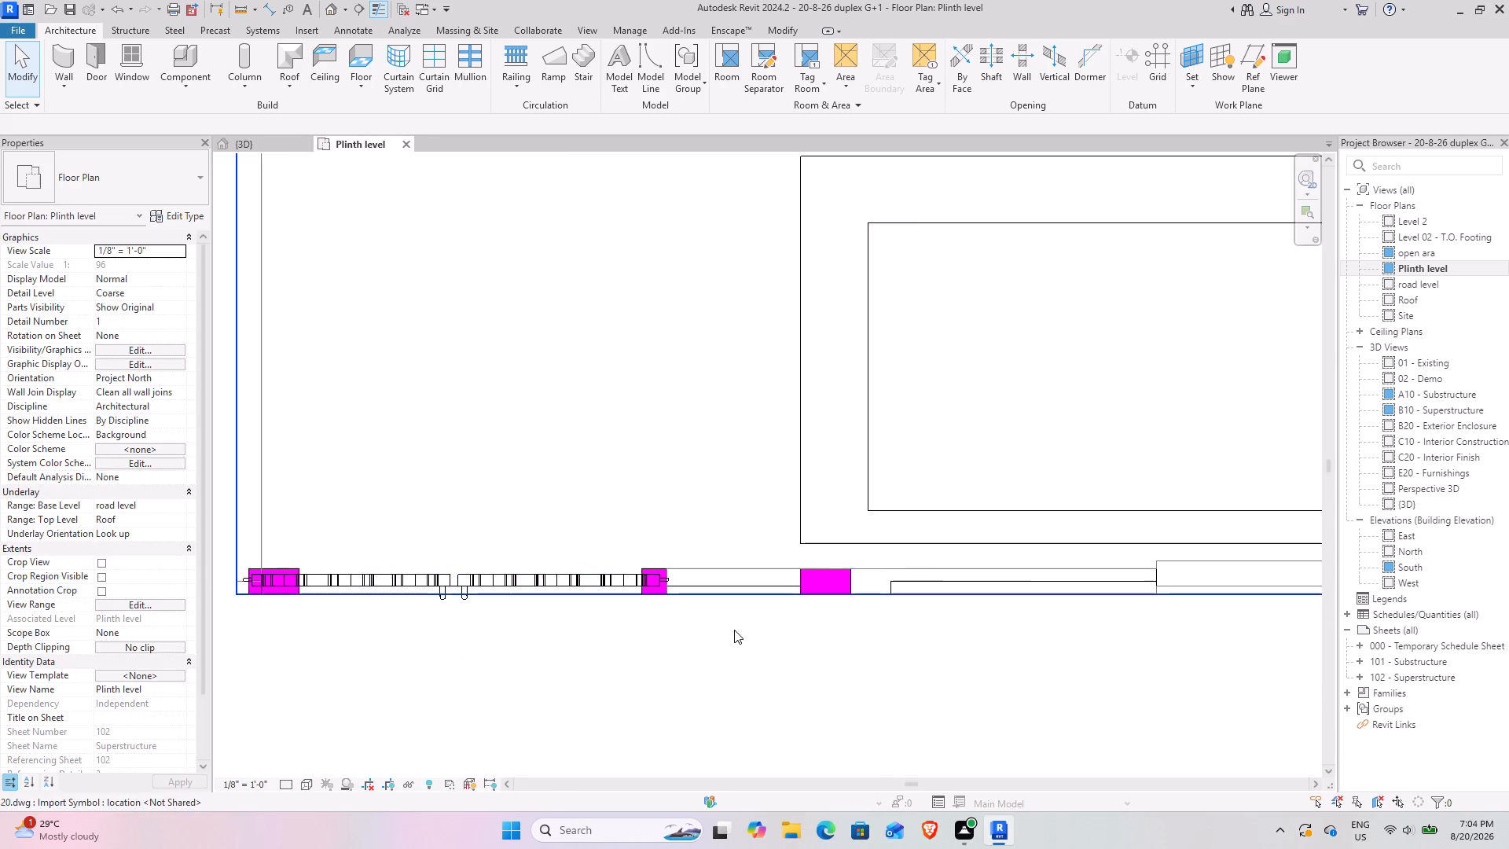
{"action": "middle_click_drag", "start_coordinate": [718, 628], "coordinate": [605, 594]}
{"action": "scroll", "coordinate": [582, 537], "scroll_direction": "up", "scroll_amount": 4}
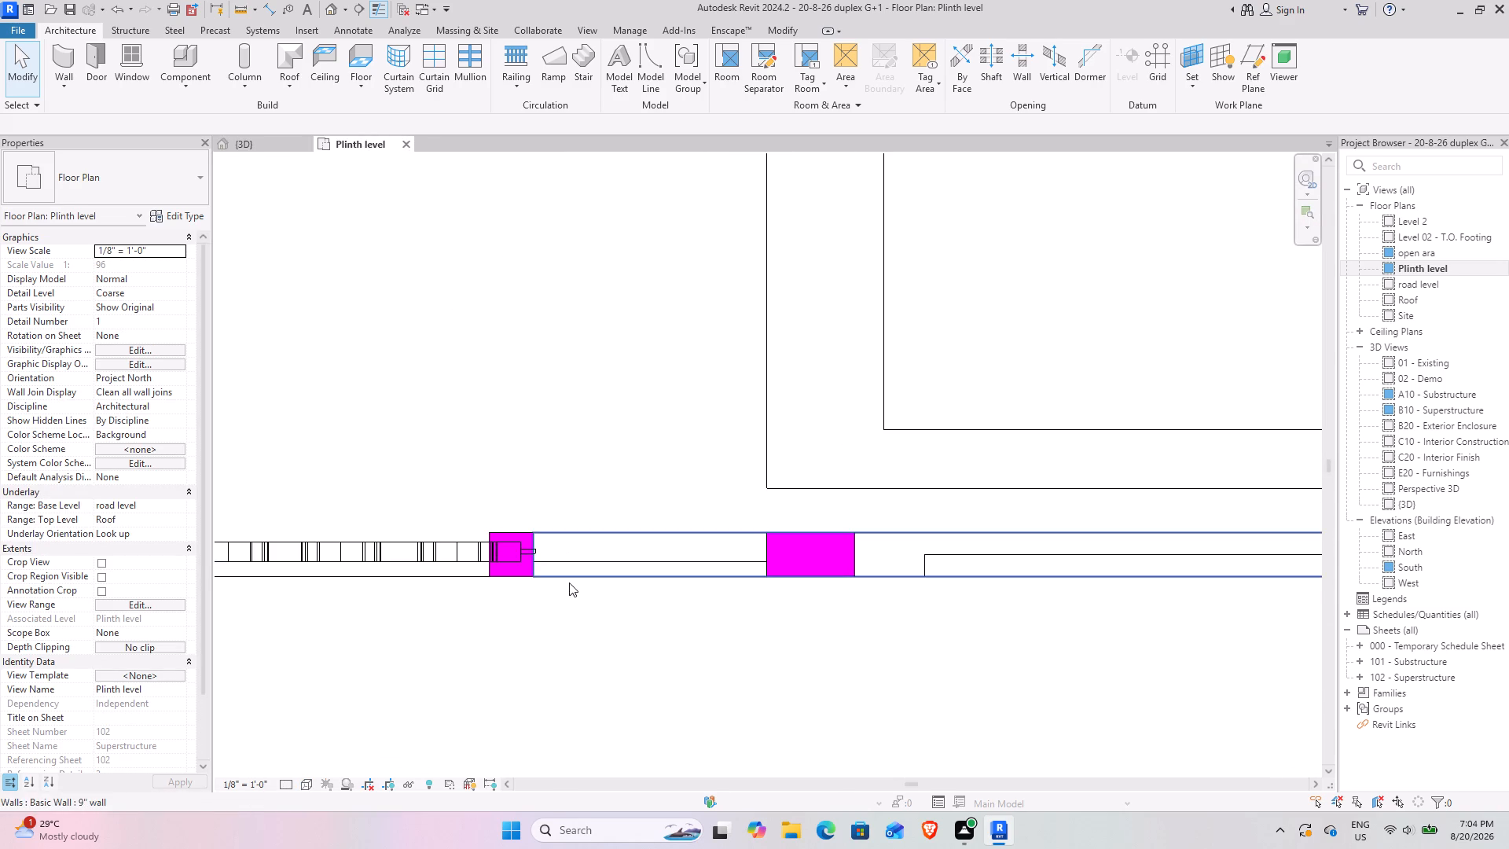
{"action": "scroll", "coordinate": [486, 625], "scroll_direction": "down", "scroll_amount": 3}
{"action": "middle_click_drag", "start_coordinate": [489, 625], "coordinate": [732, 594]}
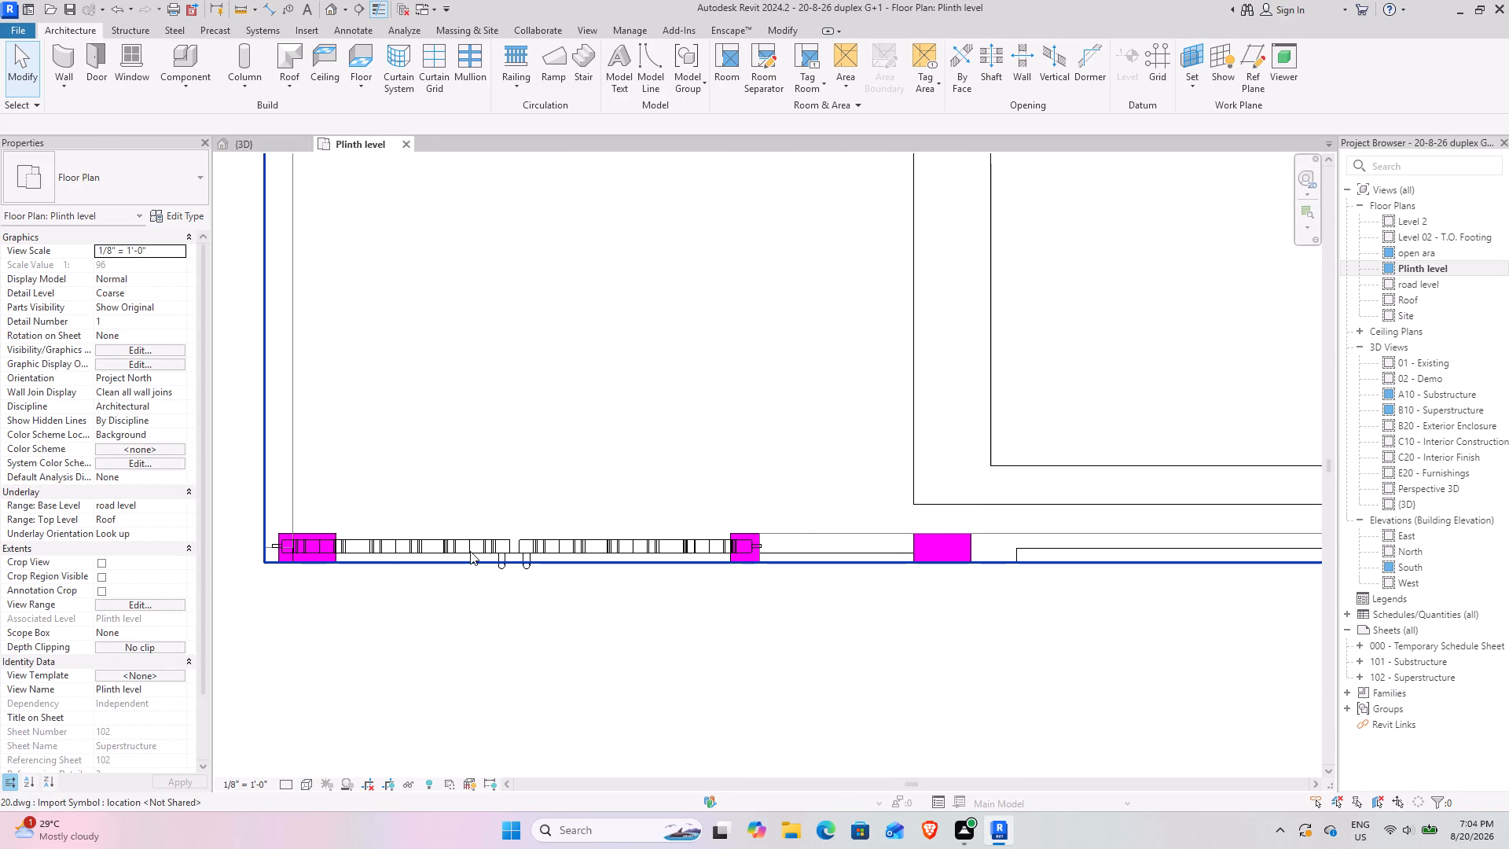
{"action": "left_click", "coordinate": [470, 551]}
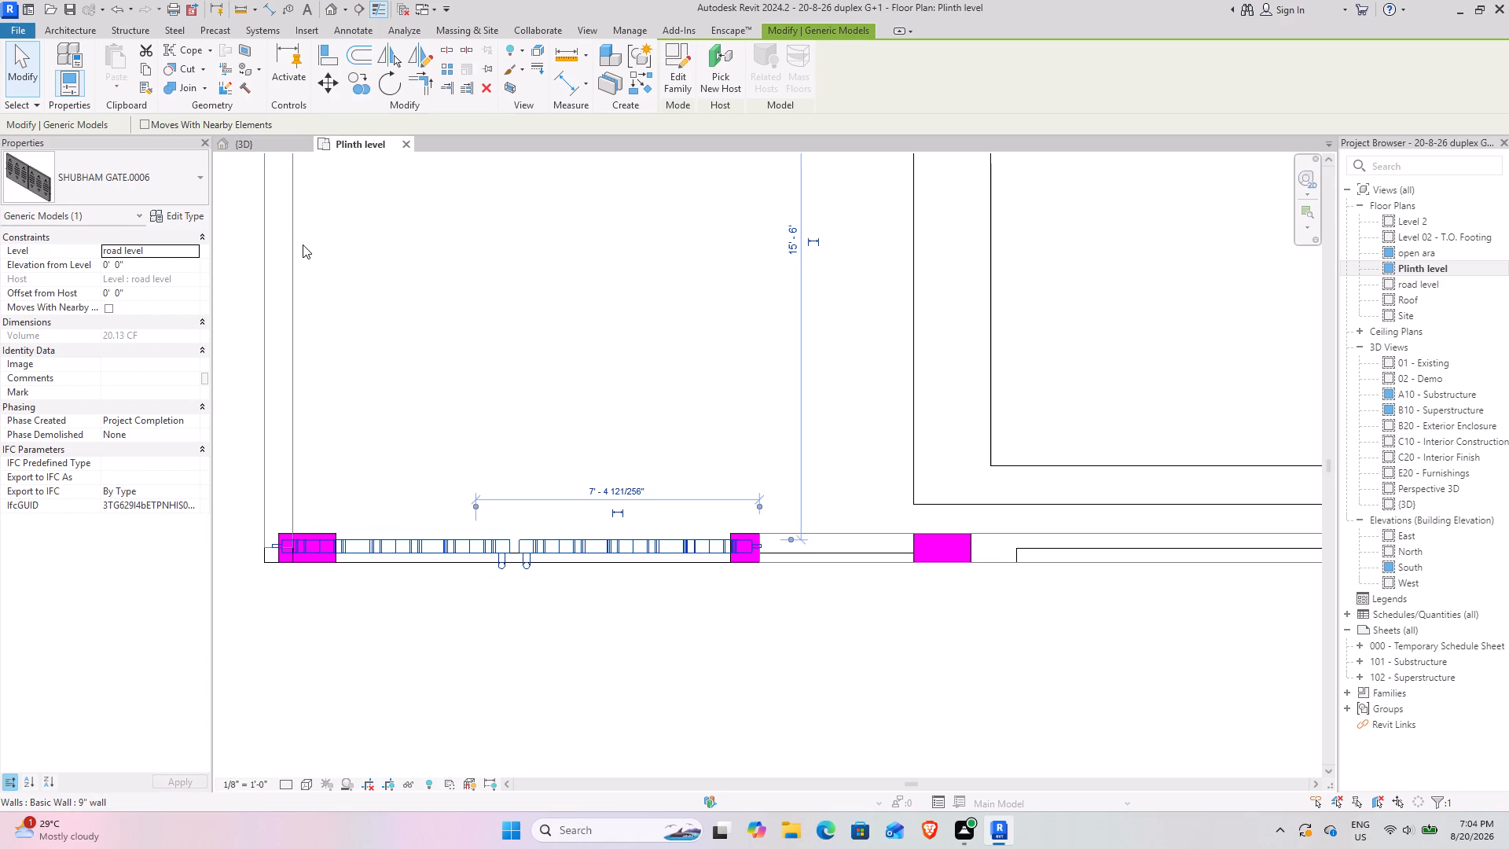
{"action": "left_click", "coordinate": [681, 86]}
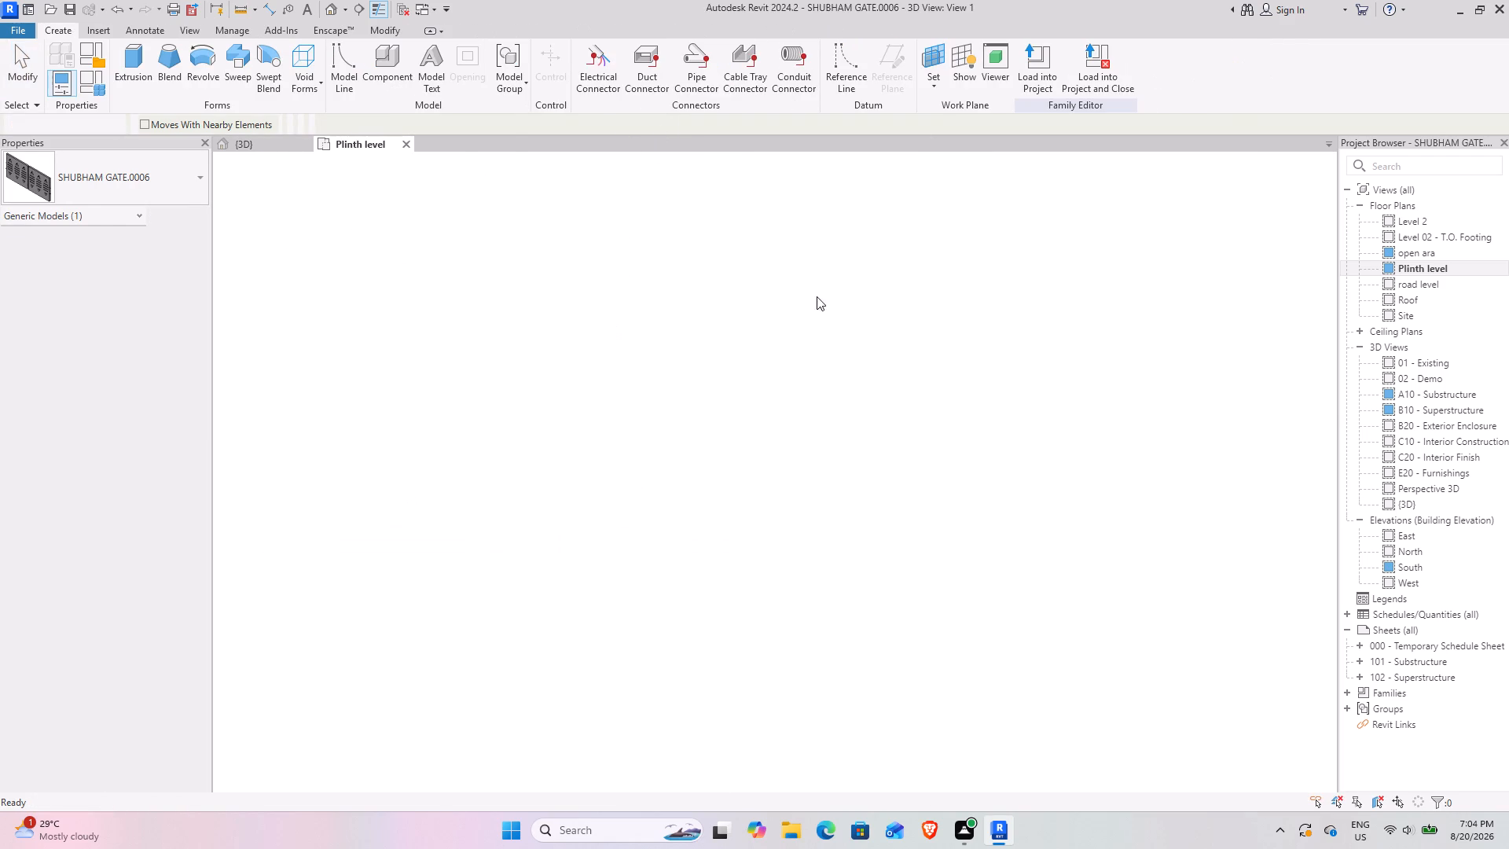
Examine the two gate leaves, handles and hinge pins in the gate family's 3D view.
{"action": "scroll", "coordinate": [806, 373], "scroll_direction": "down", "scroll_amount": 2}
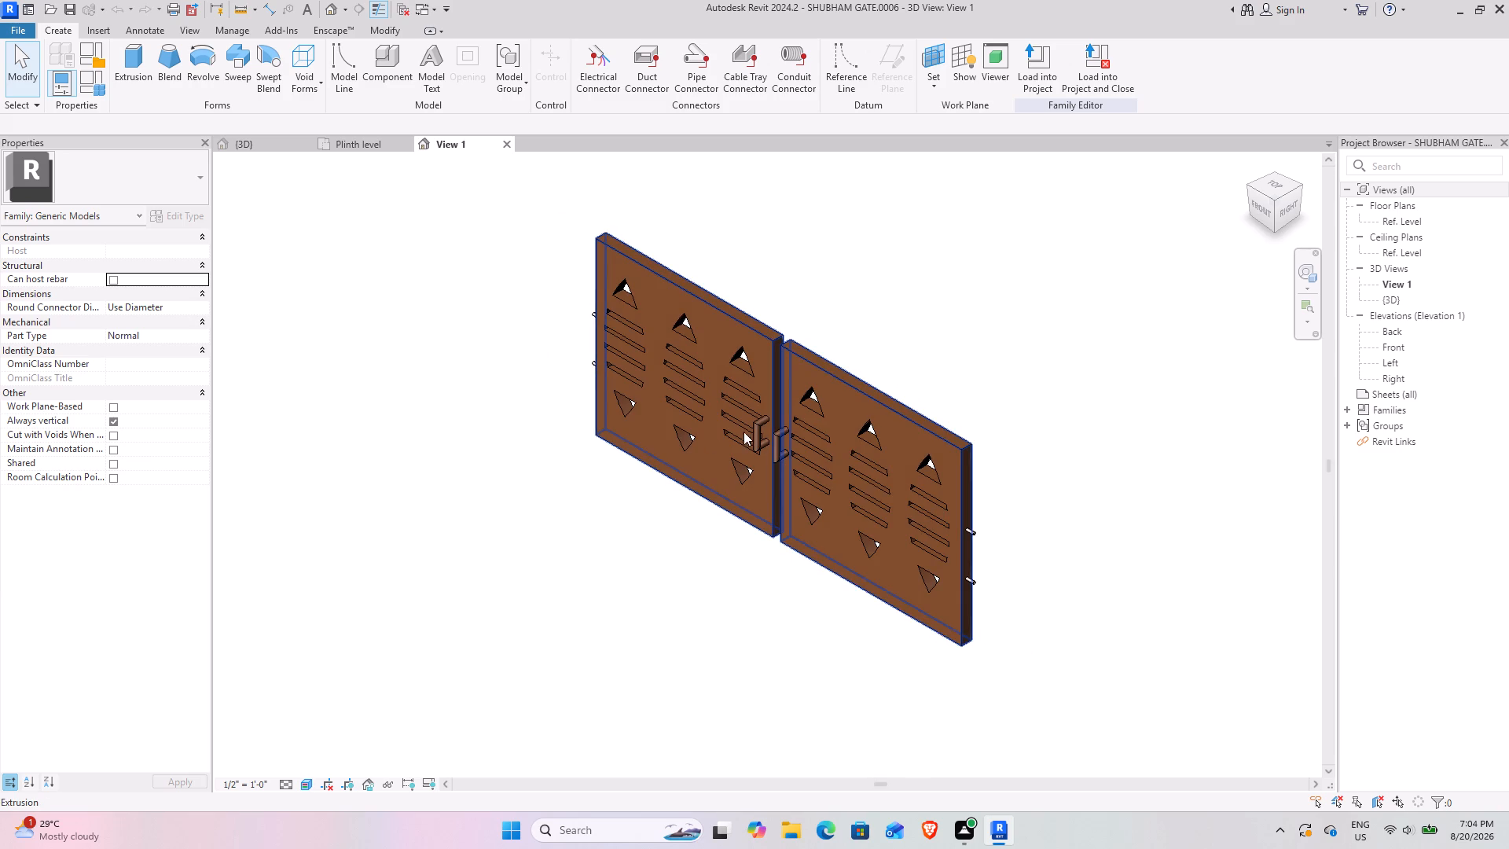
{"action": "middle_click_drag", "start_coordinate": [754, 439], "coordinate": [915, 462], "text": "shift"}
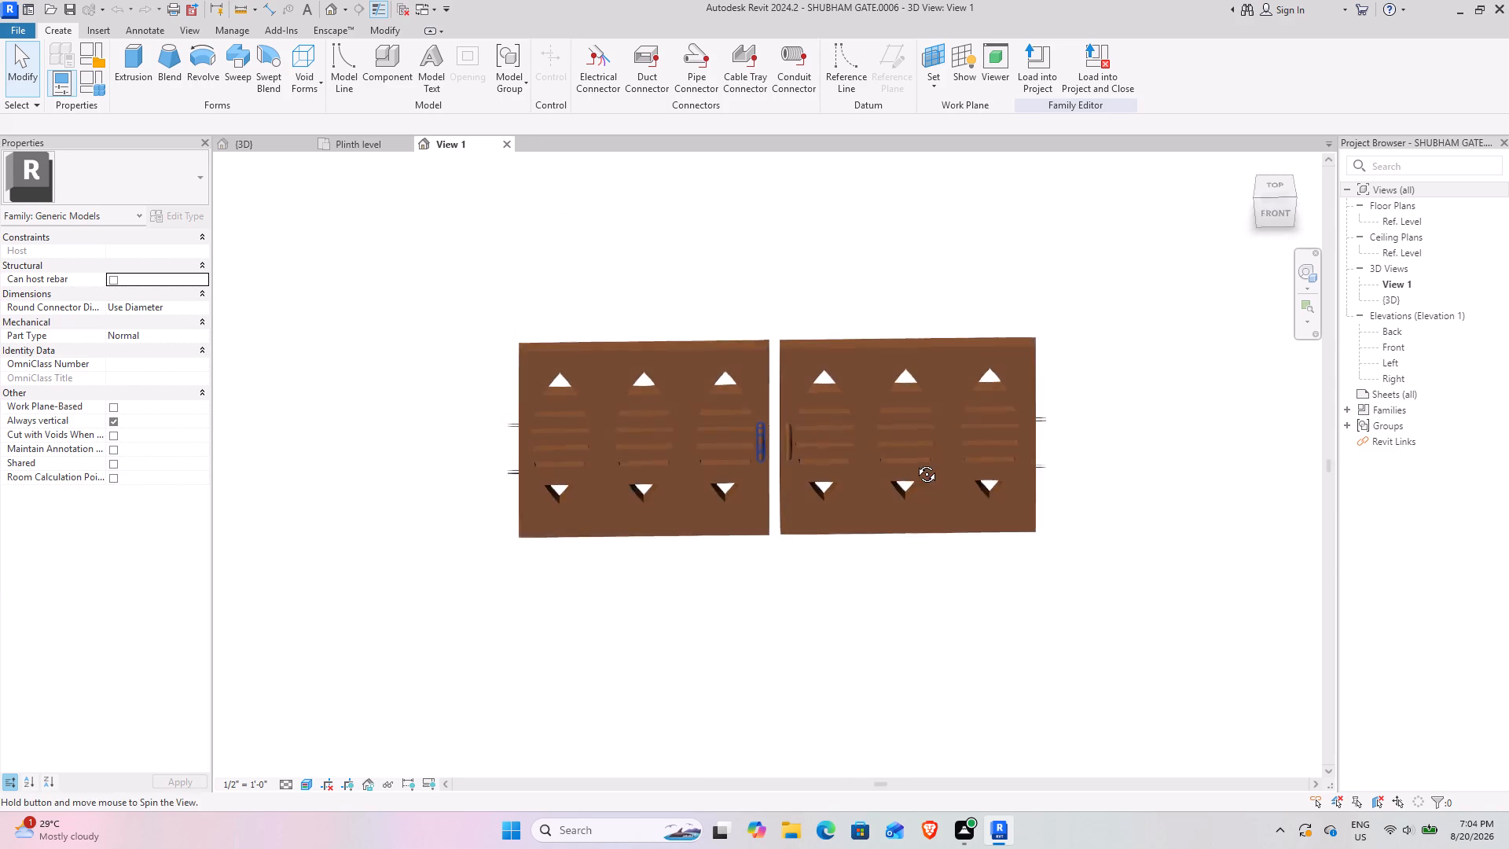
{"action": "middle_click_drag", "start_coordinate": [915, 462], "coordinate": [906, 390], "text": "shift"}
{"action": "left_click", "coordinate": [788, 440]}
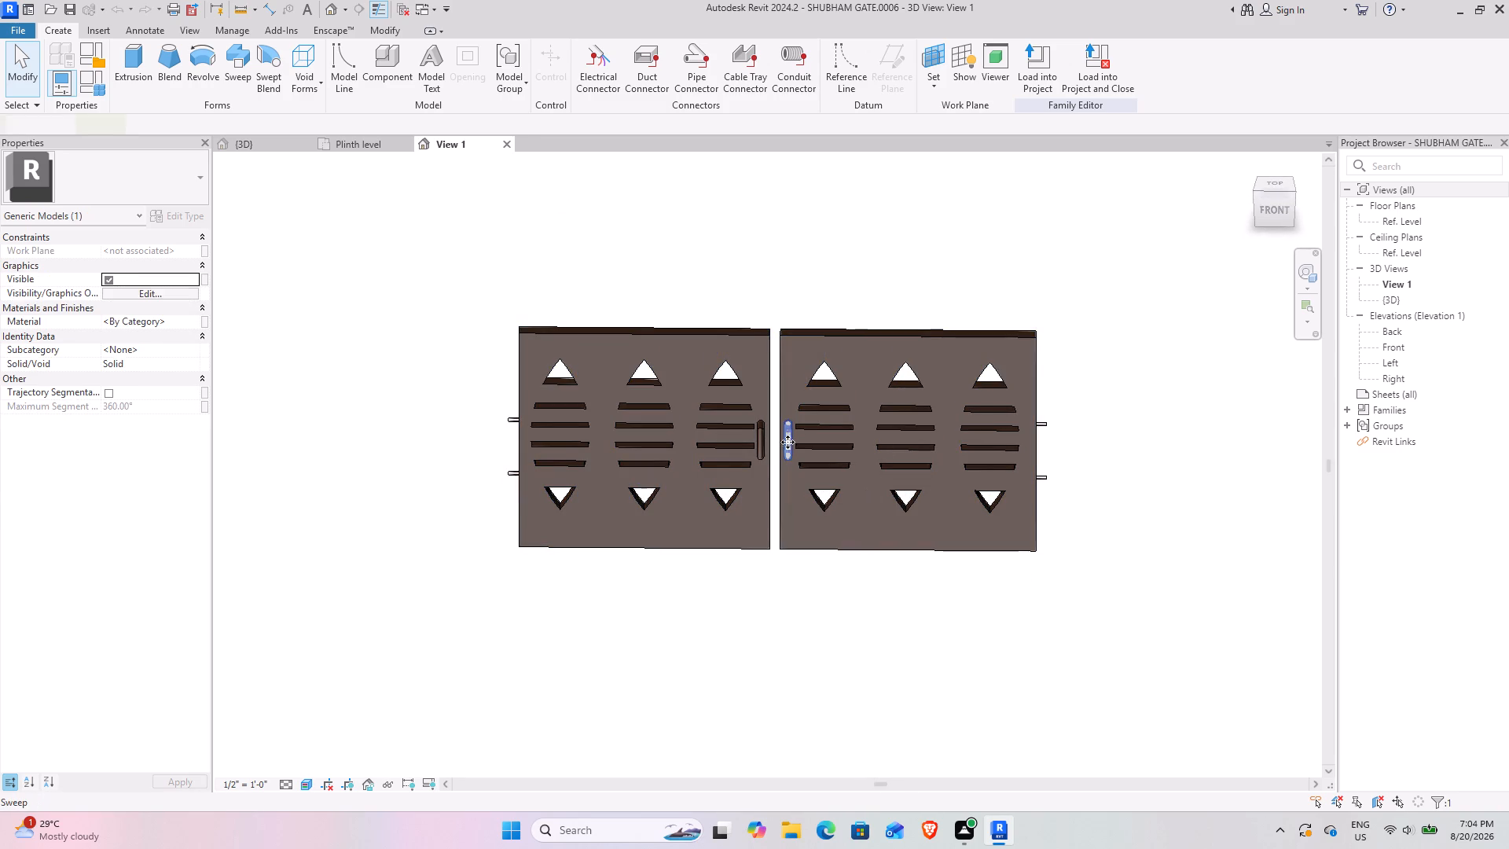
{"action": "middle_click_drag", "start_coordinate": [907, 609], "coordinate": [802, 648], "text": "shift"}
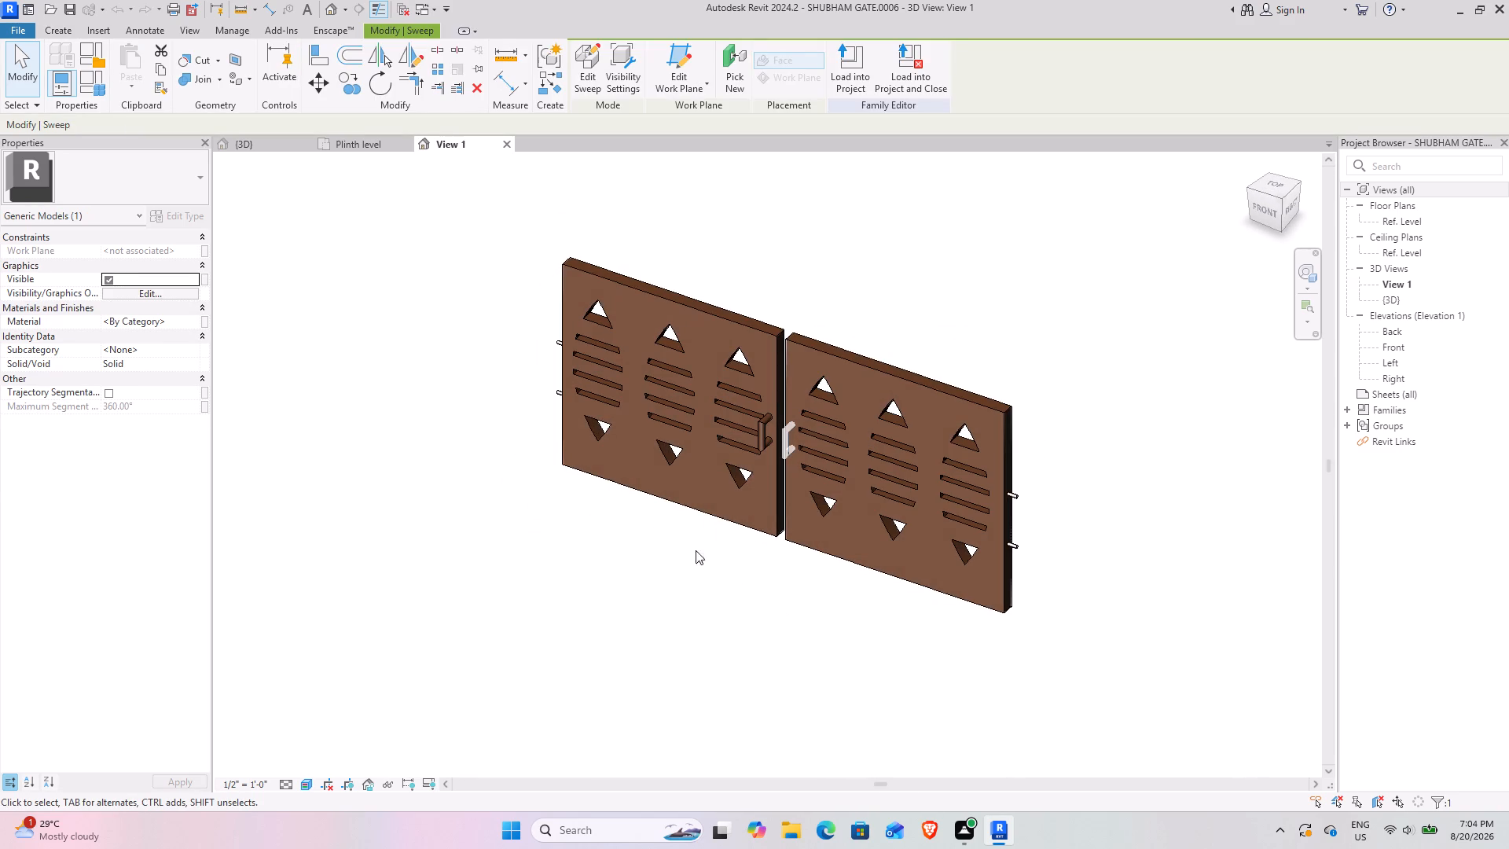
{"action": "left_click", "coordinate": [622, 582]}
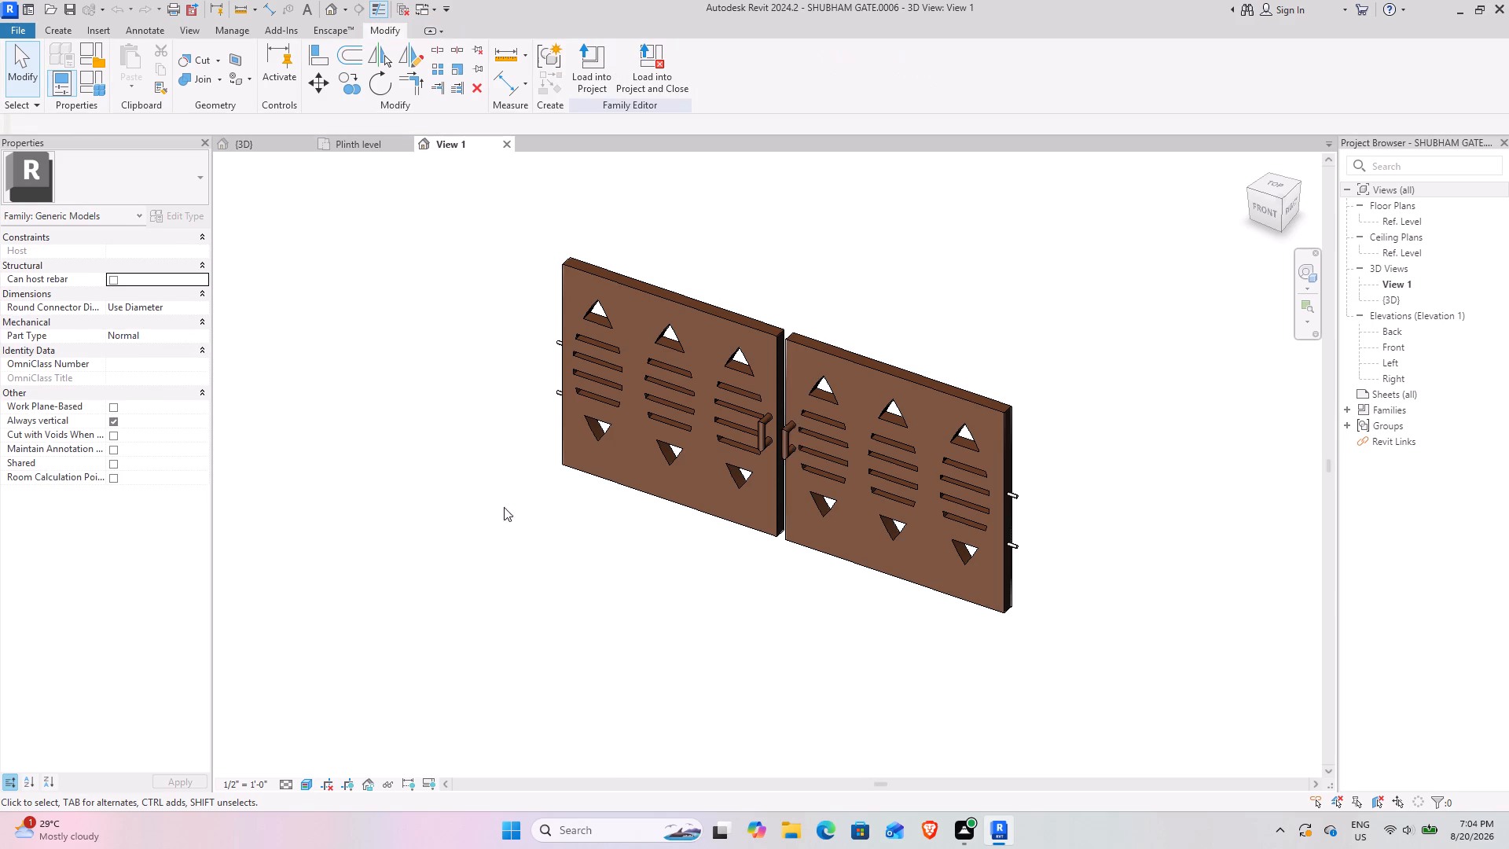
{"action": "scroll", "coordinate": [492, 500], "scroll_direction": "down", "scroll_amount": 2}
{"action": "middle_click_drag", "start_coordinate": [545, 520], "coordinate": [626, 539], "text": "shift"}
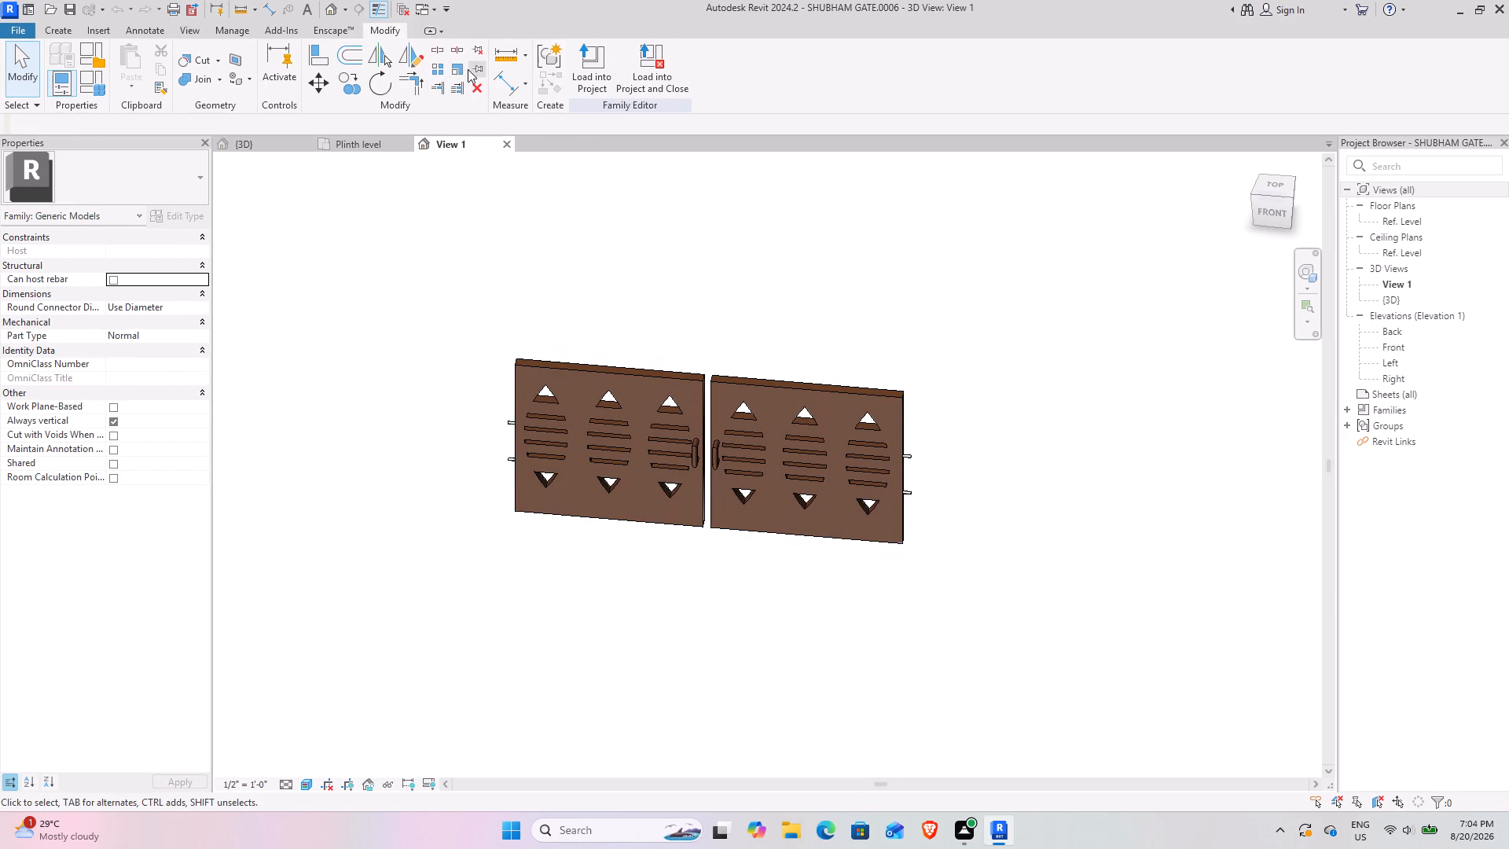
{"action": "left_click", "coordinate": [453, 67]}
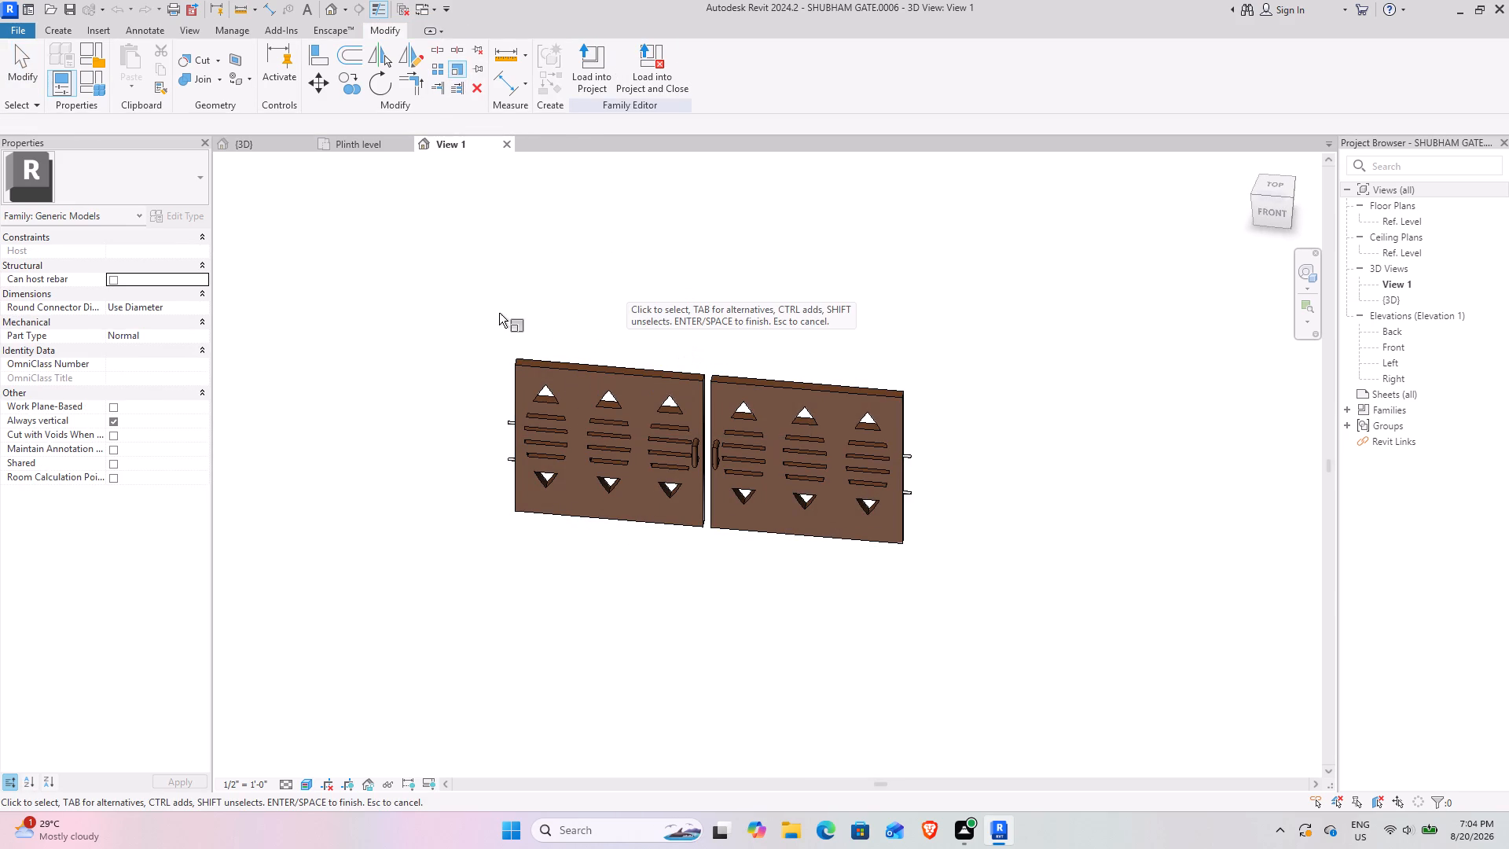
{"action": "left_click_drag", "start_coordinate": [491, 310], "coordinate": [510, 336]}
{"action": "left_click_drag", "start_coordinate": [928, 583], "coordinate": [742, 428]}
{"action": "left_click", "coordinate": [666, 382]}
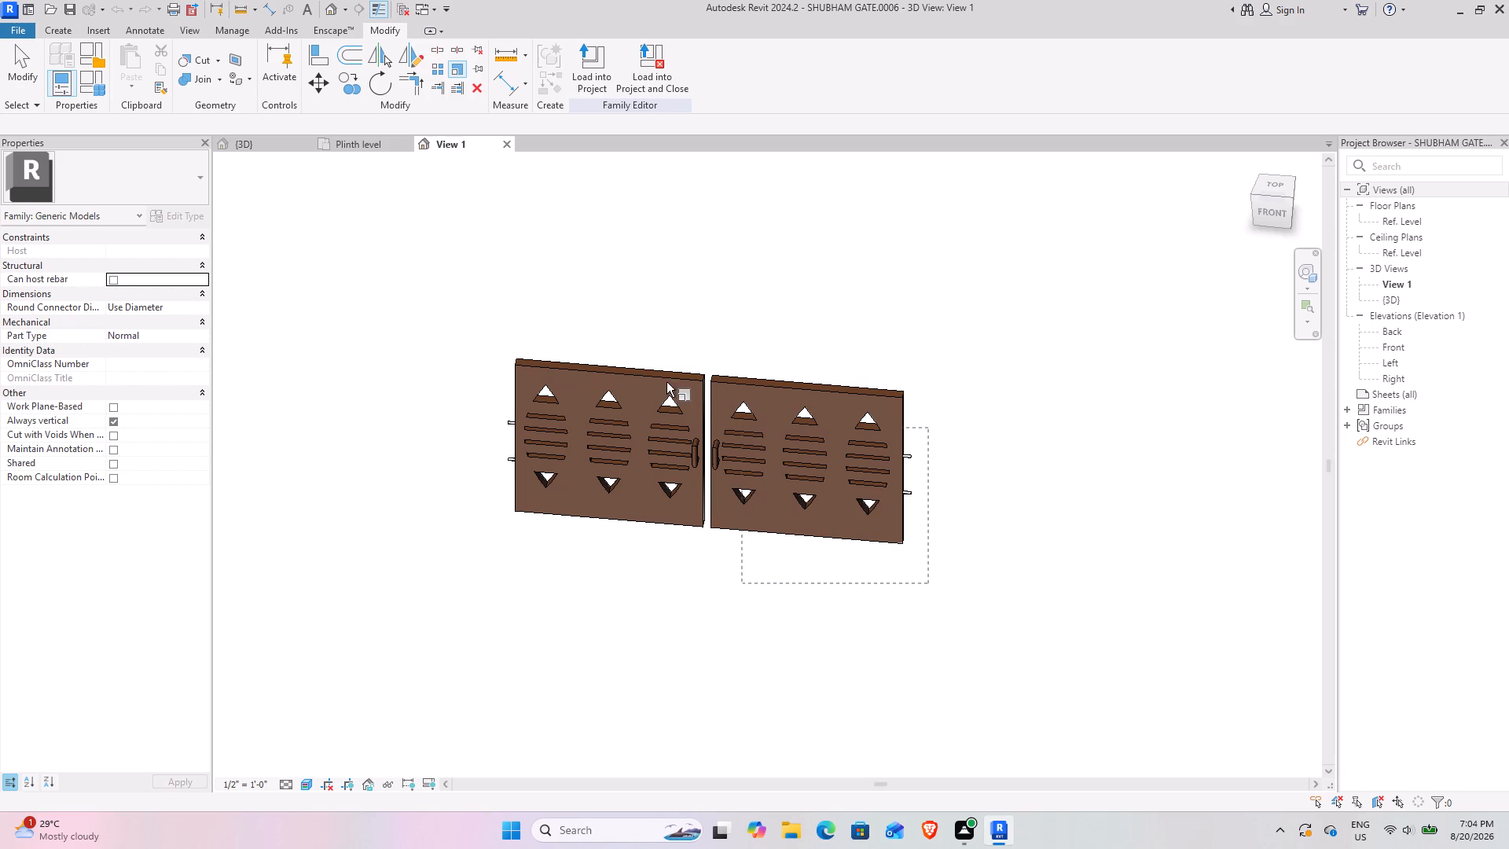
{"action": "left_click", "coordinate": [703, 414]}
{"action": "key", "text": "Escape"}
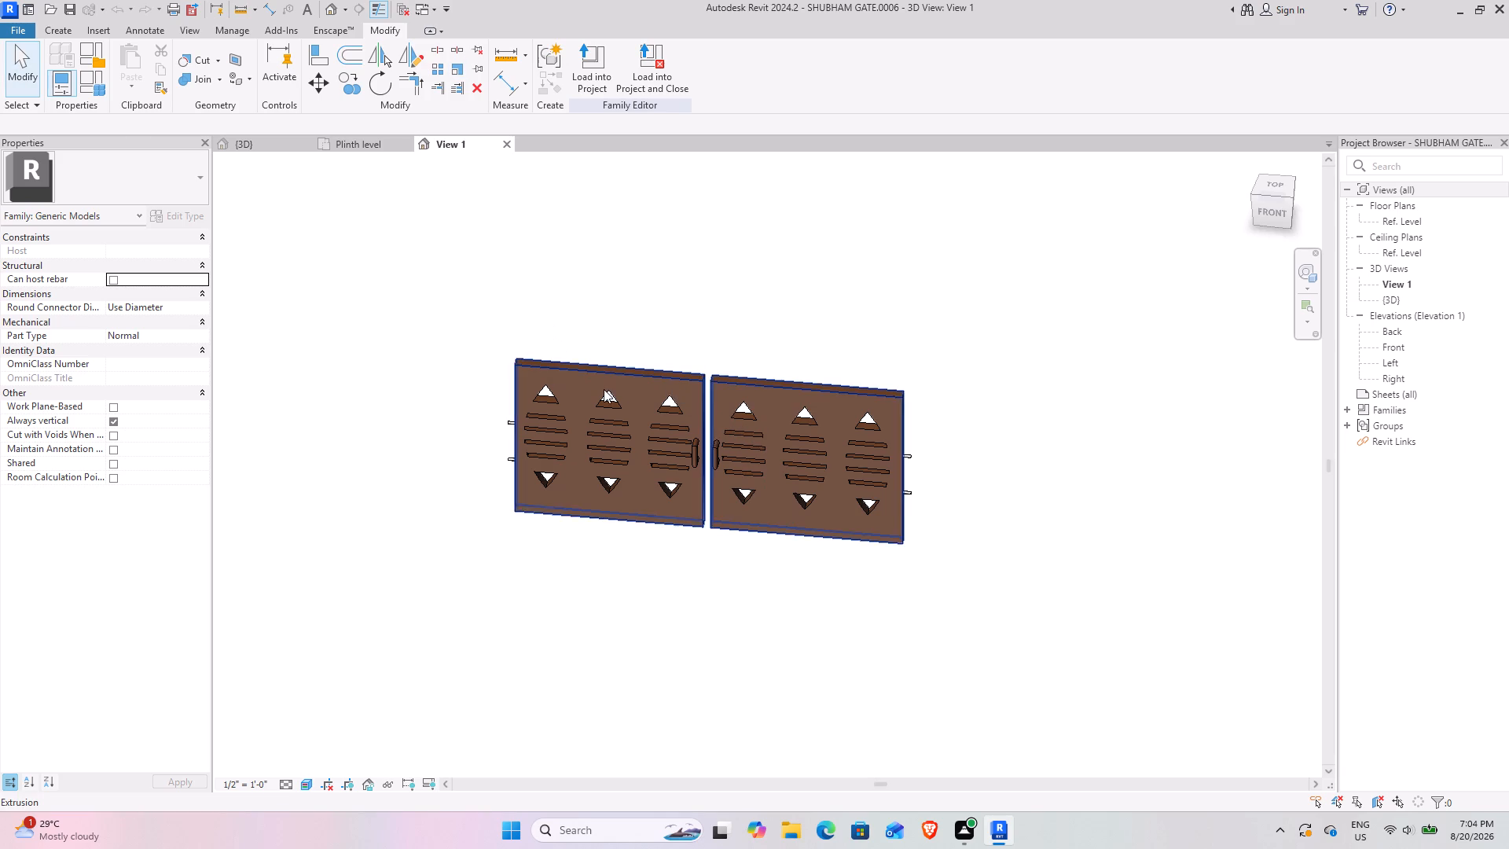
Set the dimension from the left hinge pin to the left leaf's inner edge of the gate extrusion to 5'.
{"action": "left_click", "coordinate": [604, 389]}
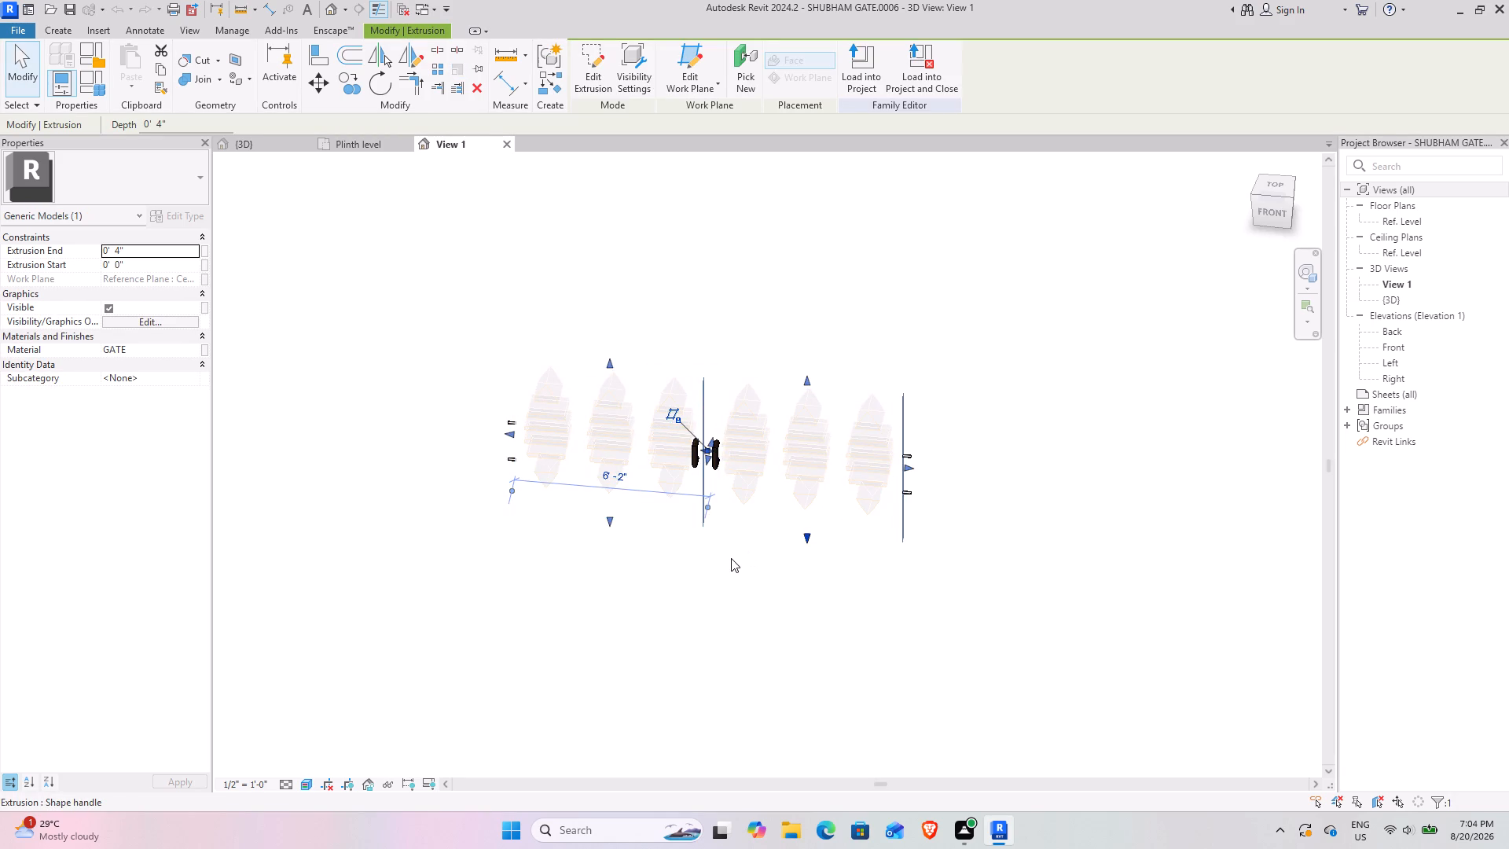
{"action": "middle_click_drag", "start_coordinate": [731, 558], "coordinate": [766, 347], "text": "shift"}
{"action": "left_click", "coordinate": [611, 527]}
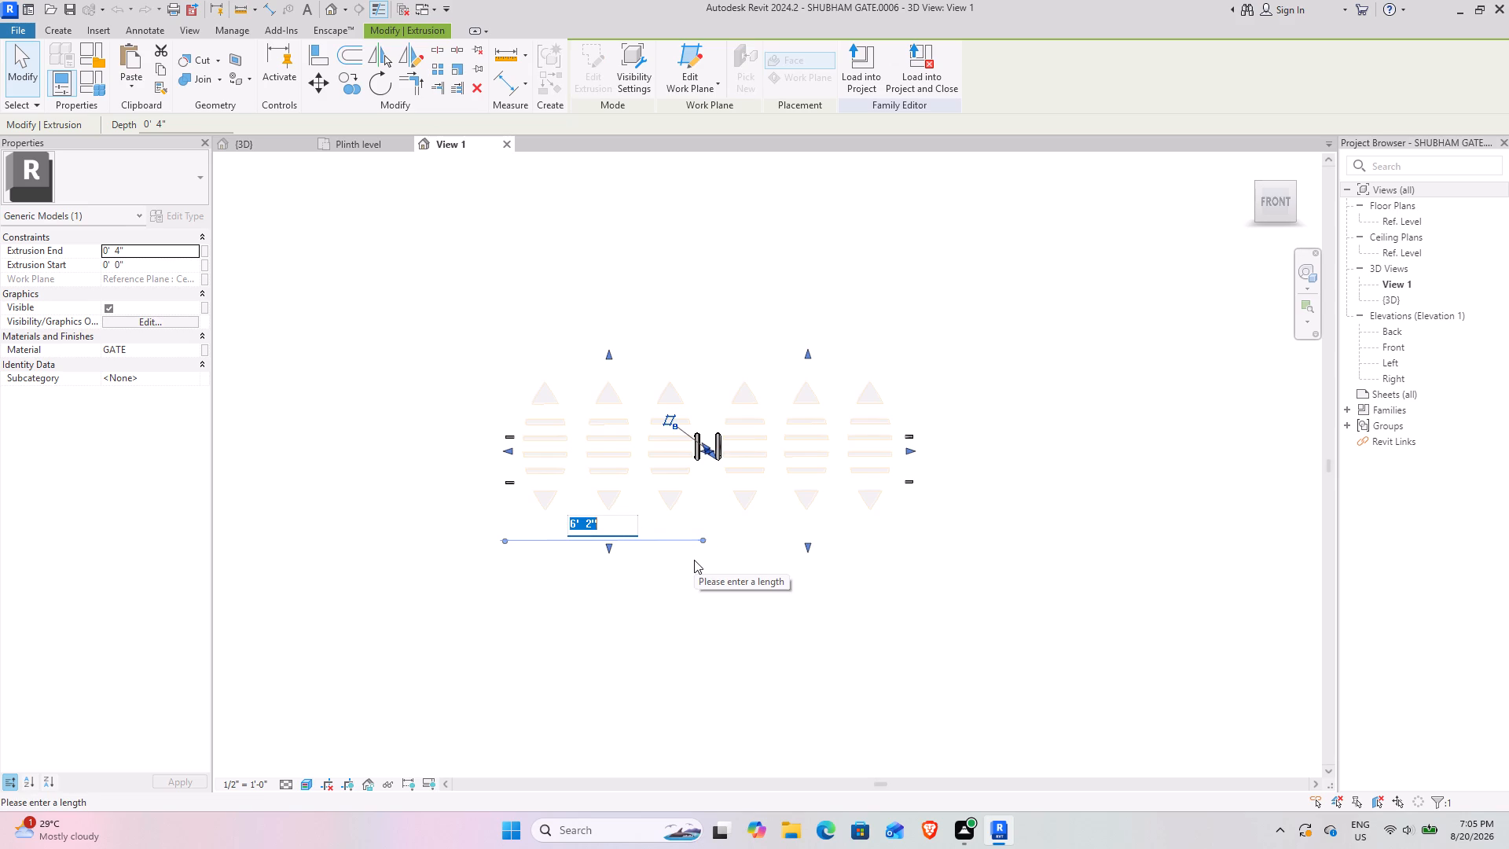
{"action": "type", "text": "5'"}
{"action": "key", "text": "Return"}
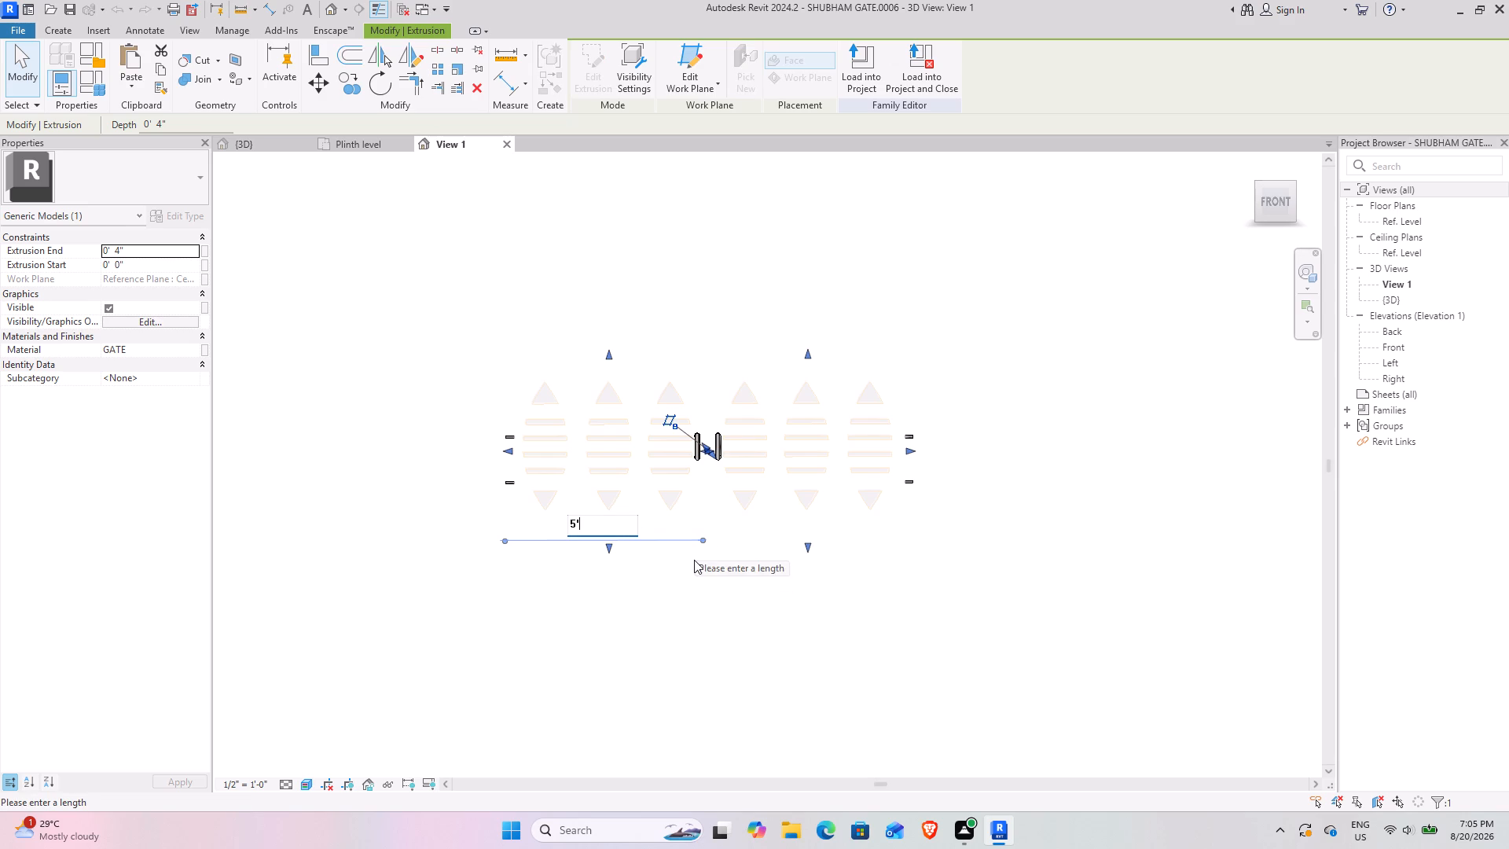
{"action": "left_click", "coordinate": [982, 361]}
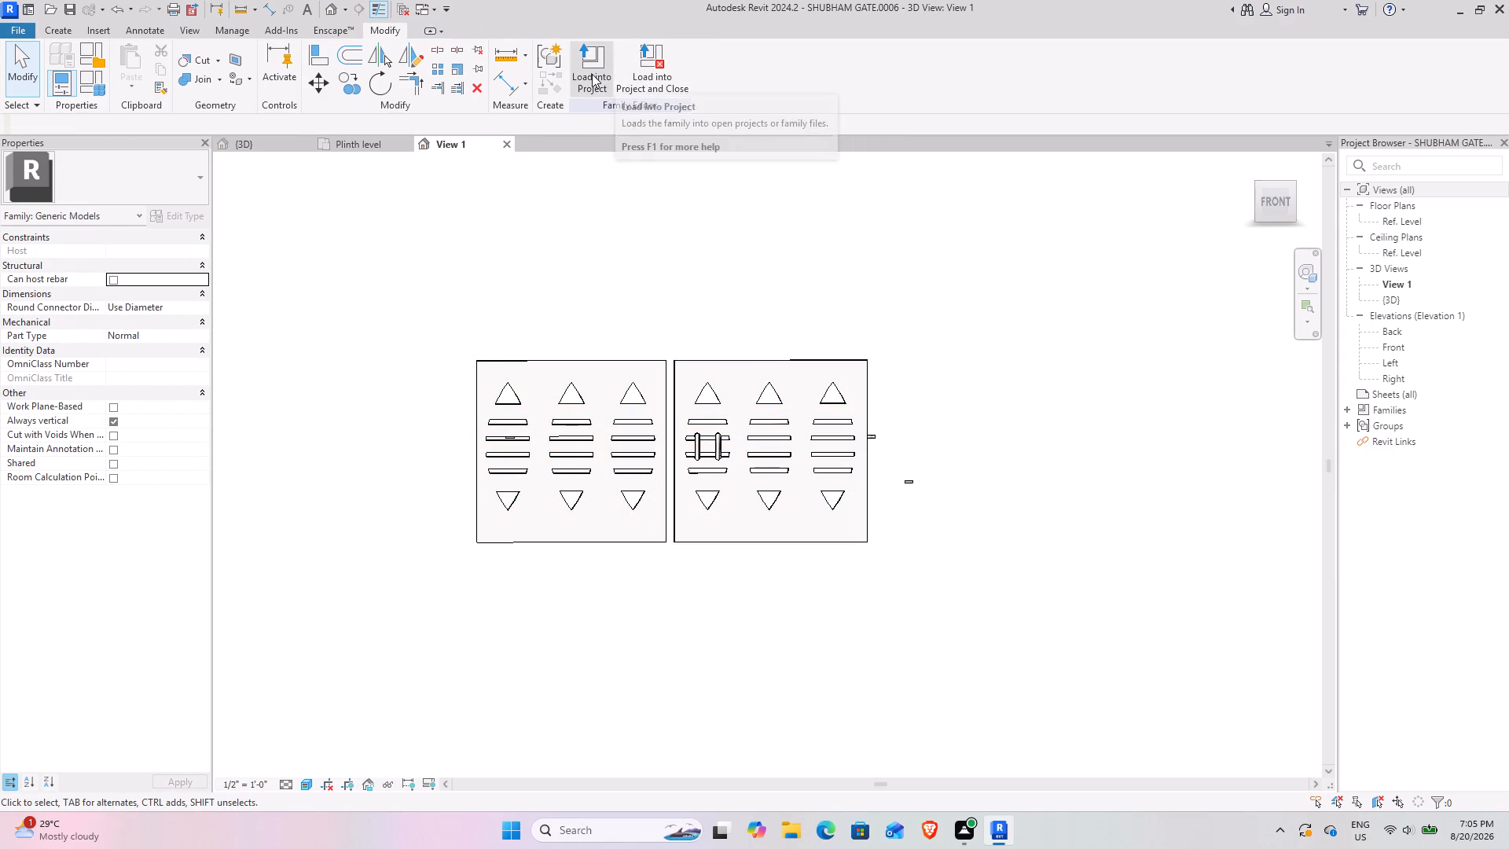
Load the edited gate family into the duplex project, overwriting the existing version.
{"action": "left_click", "coordinate": [592, 74]}
{"action": "left_click", "coordinate": [721, 374]}
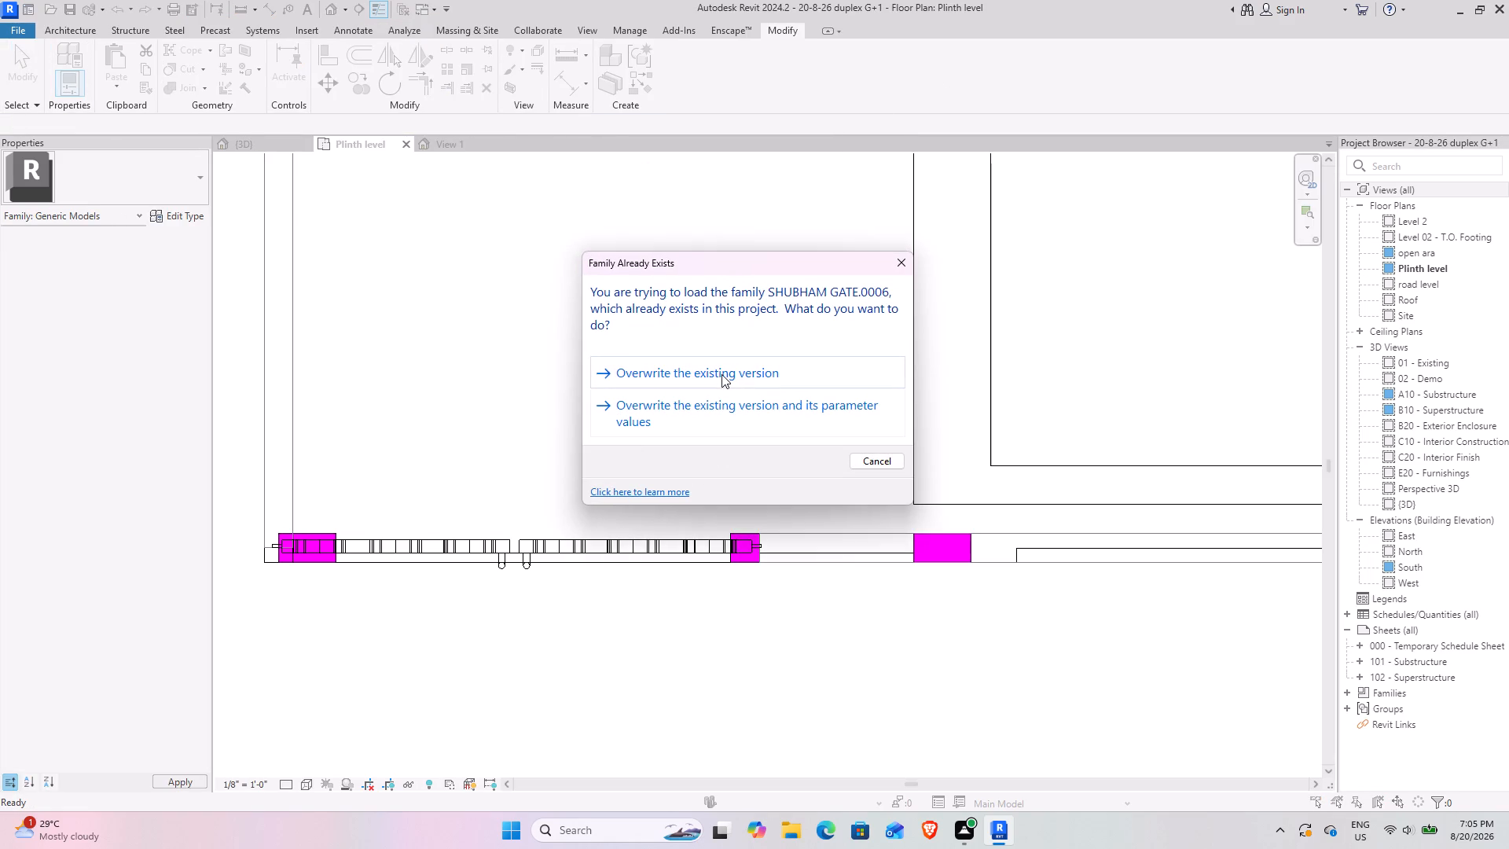
Move the SHUBHAM GATE.0006 gate about 1'-4 1/2" east along the front compound wall, placing its west end within the corner column in plan.
{"action": "middle_click_drag", "start_coordinate": [630, 660], "coordinate": [807, 660]}
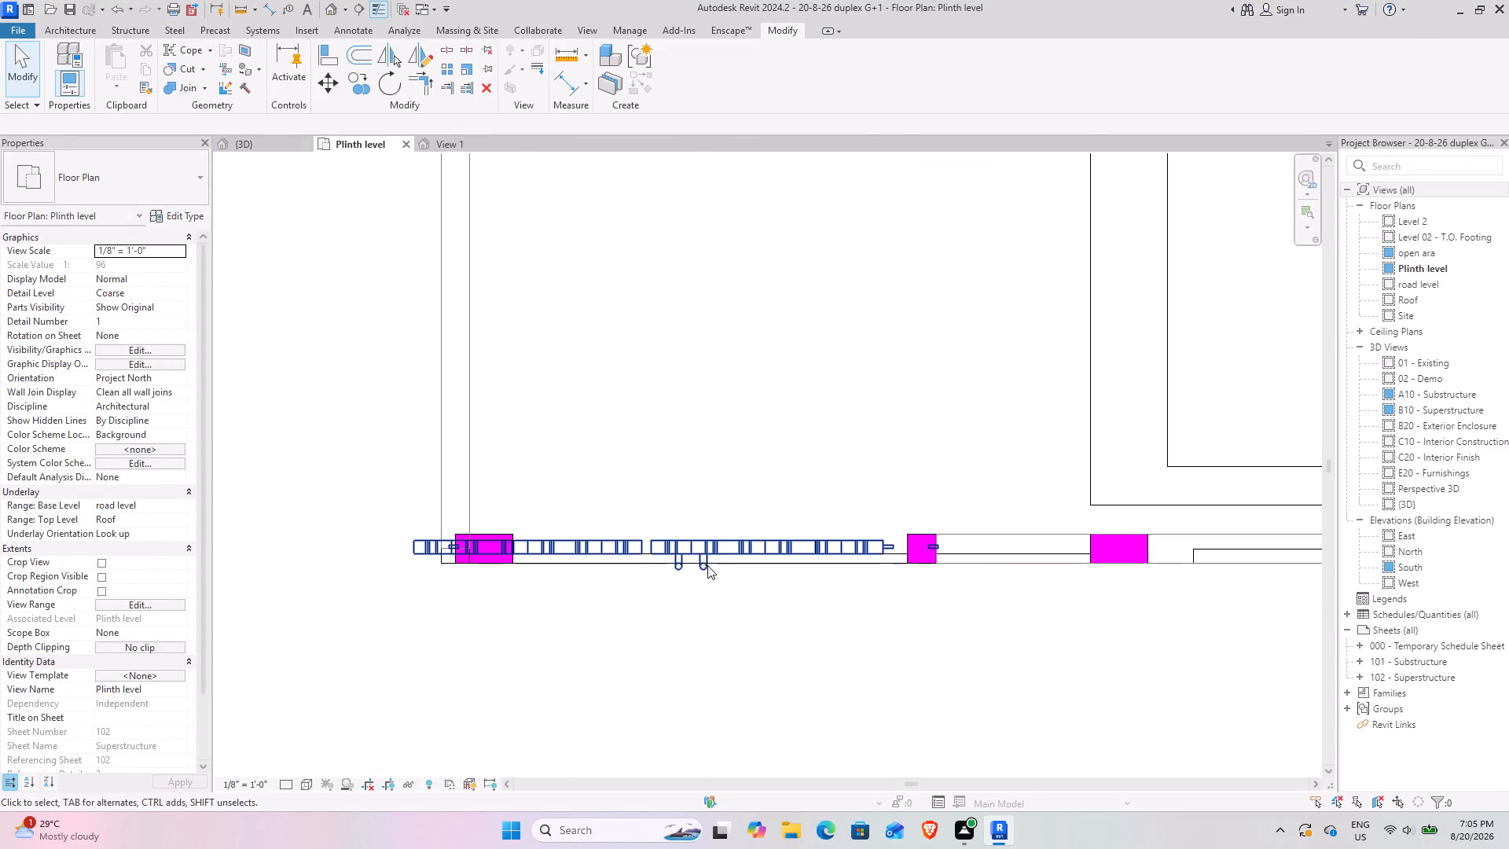
{"action": "left_click", "coordinate": [704, 543]}
{"action": "scroll", "coordinate": [756, 625], "scroll_direction": "up", "scroll_amount": 1}
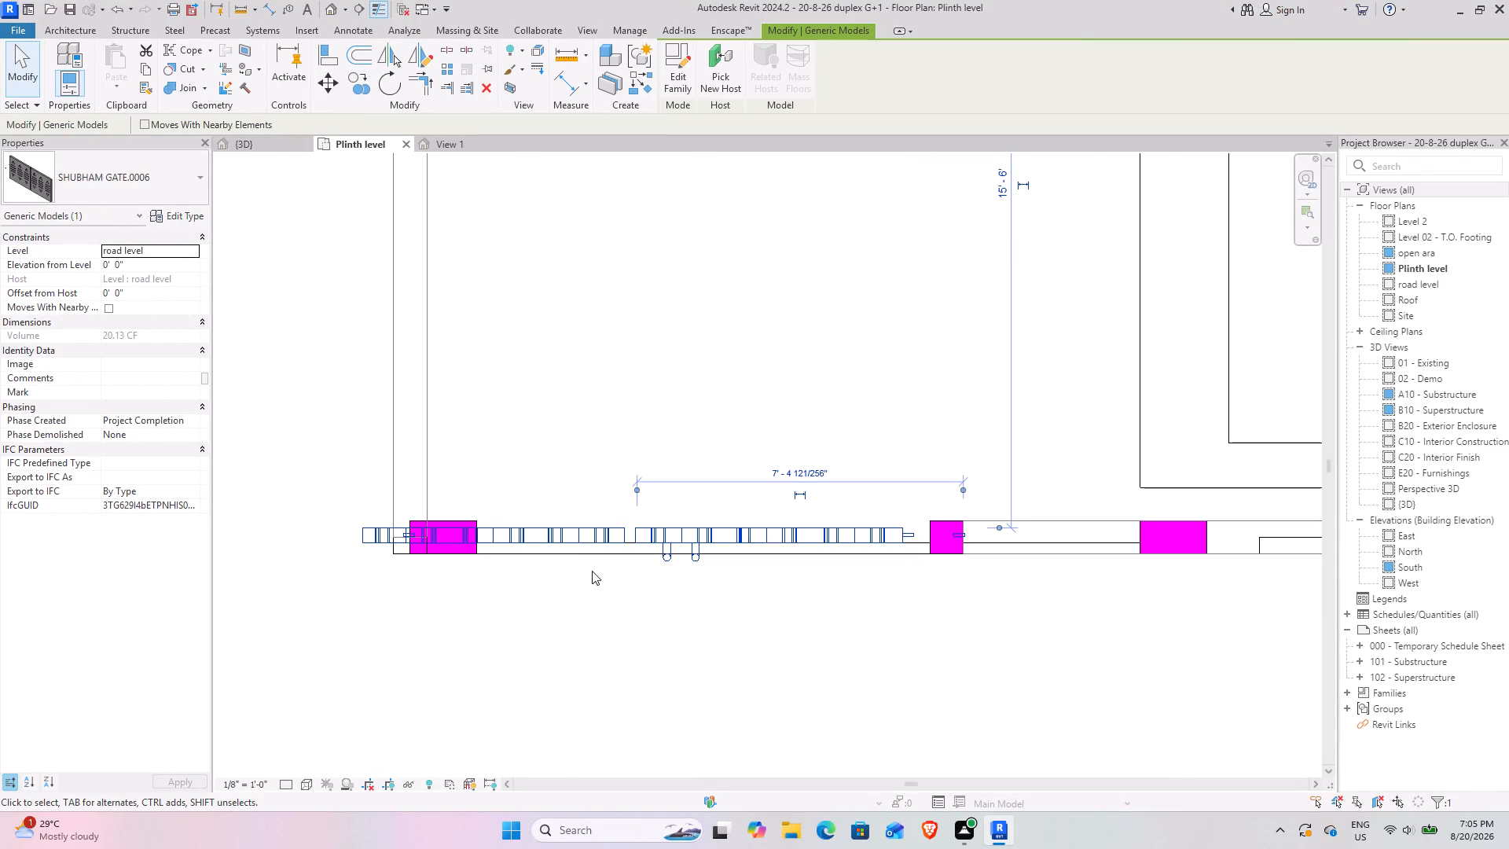
{"action": "left_click", "coordinate": [326, 78]}
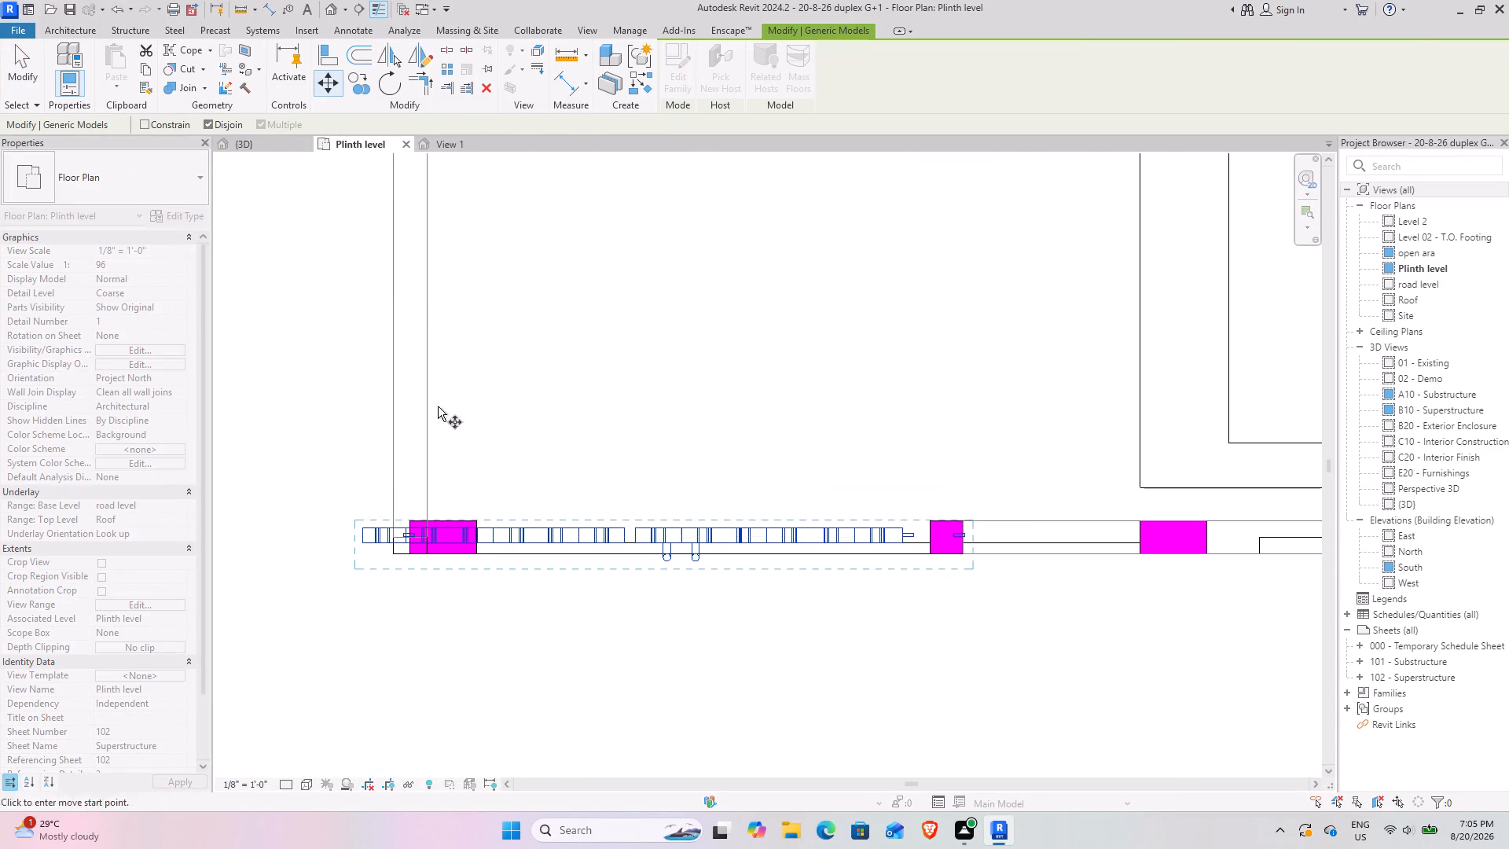
{"action": "left_click", "coordinate": [362, 527]}
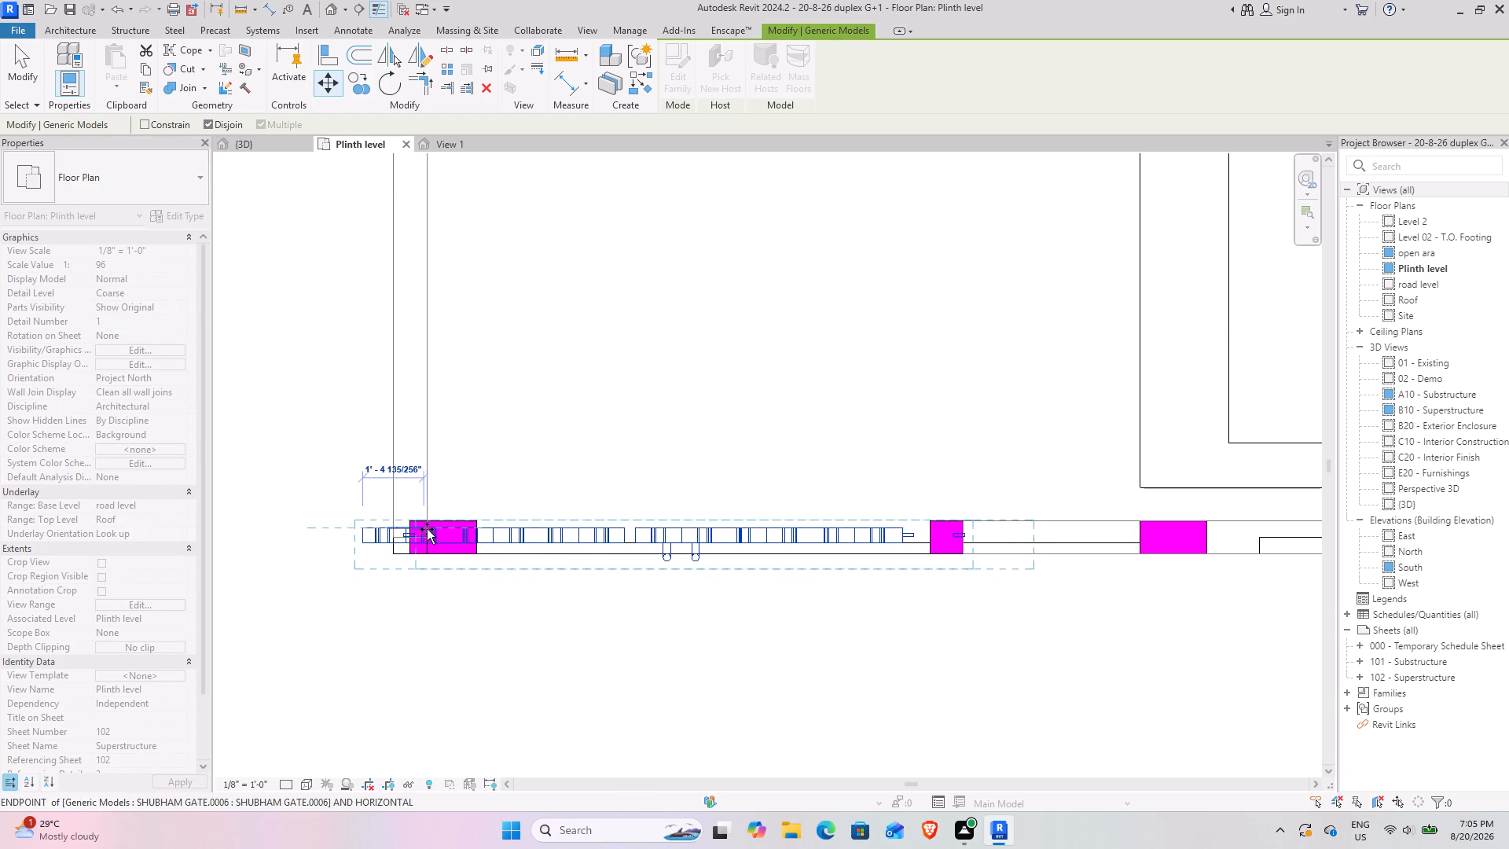
{"action": "left_click", "coordinate": [427, 529]}
{"action": "scroll", "coordinate": [954, 554], "scroll_direction": "up", "scroll_amount": 3}
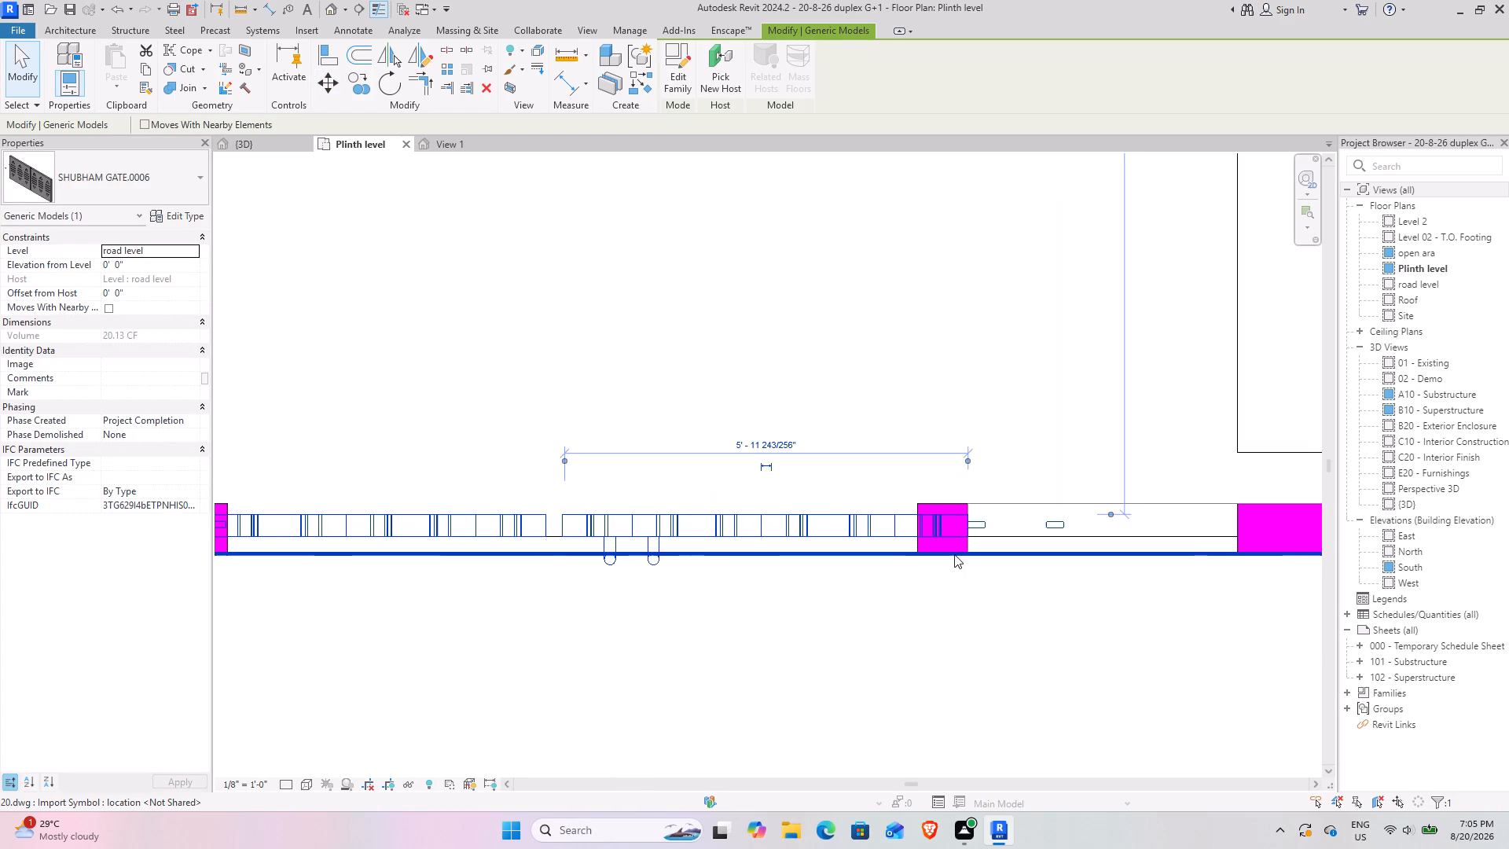
{"action": "scroll", "coordinate": [721, 577], "scroll_direction": "down", "scroll_amount": 2}
{"action": "middle_click_drag", "start_coordinate": [652, 615], "coordinate": [710, 620]}
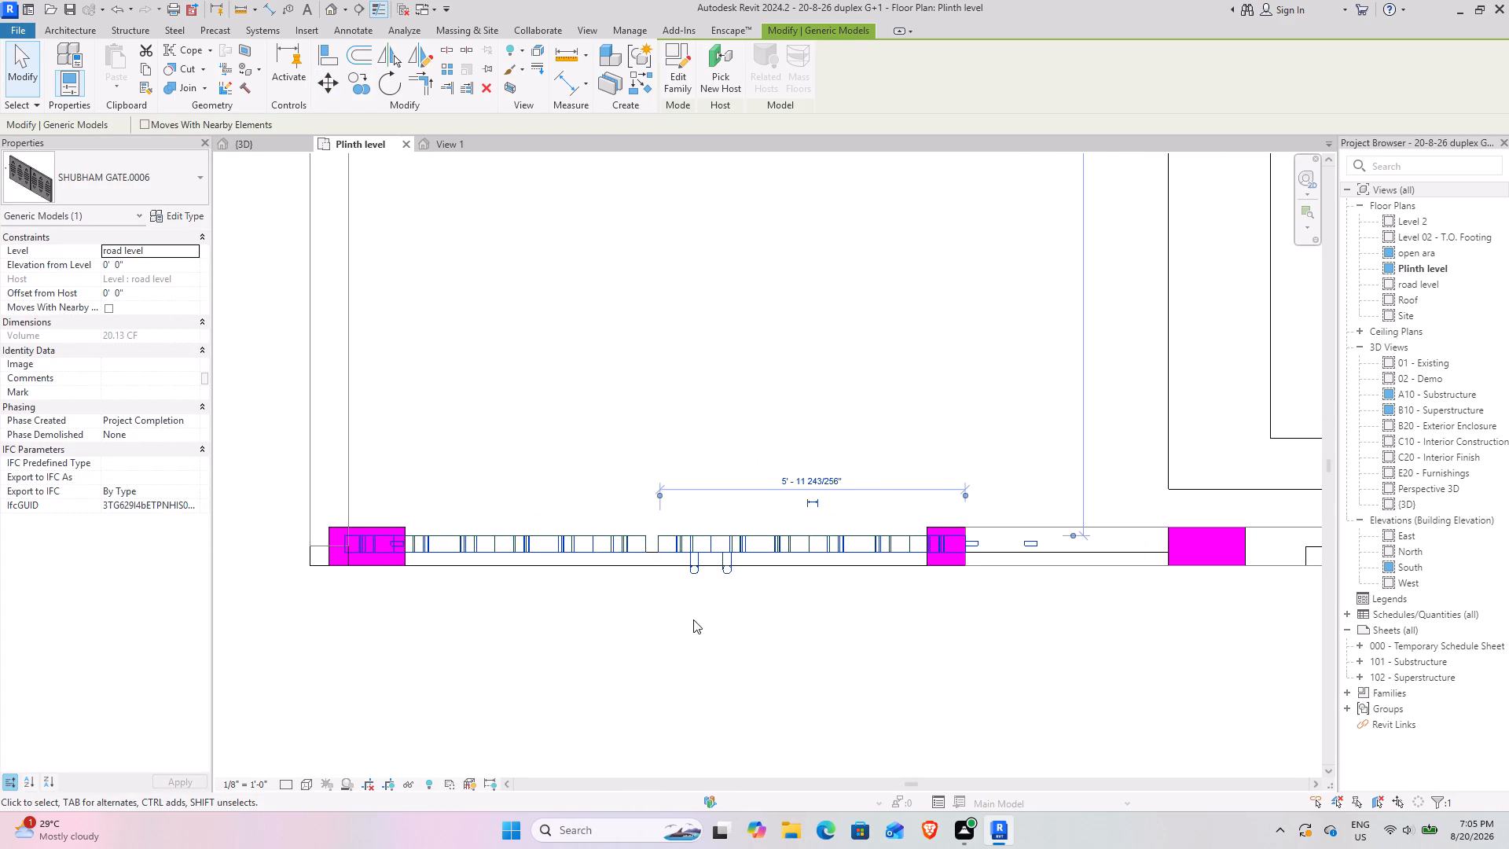
{"action": "middle_click_drag", "start_coordinate": [821, 623], "coordinate": [673, 630]}
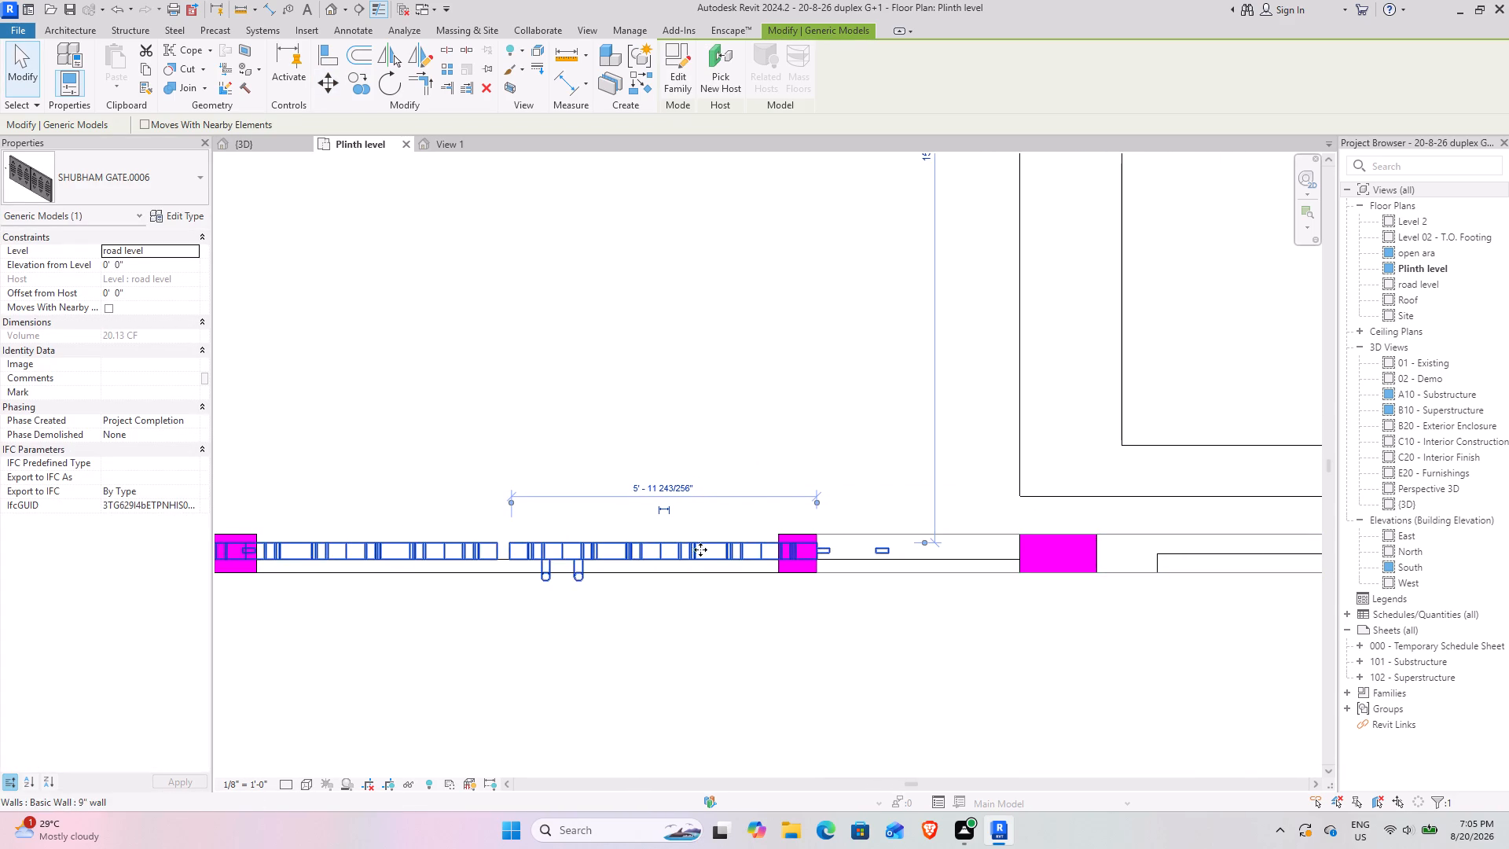
Examine in 3D how the moved gate fits between the side compound wall and the front wall.
{"action": "left_click", "coordinate": [254, 141]}
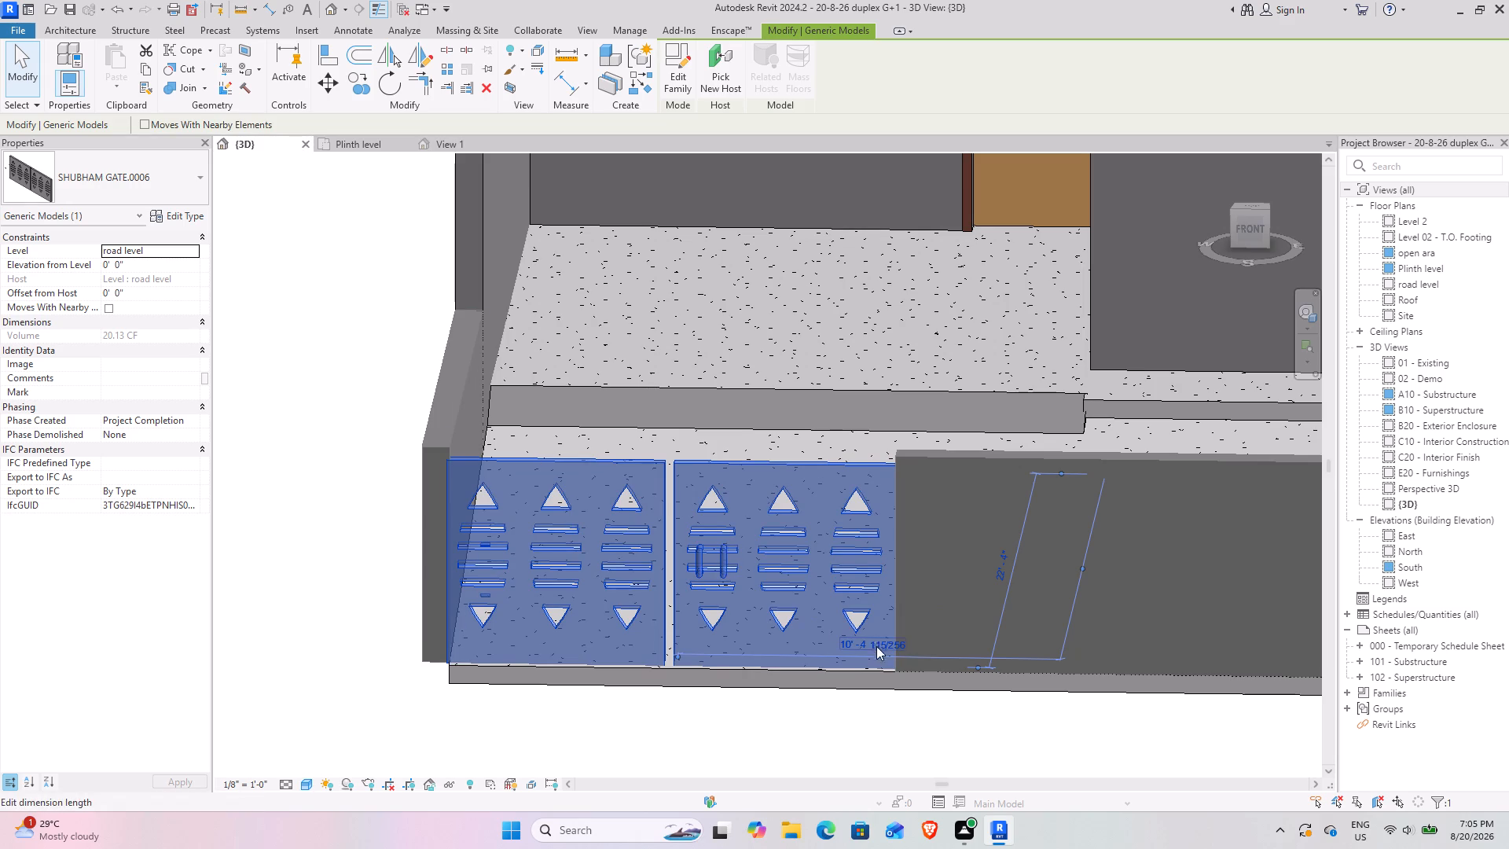
{"action": "left_click", "coordinate": [843, 727]}
{"action": "scroll", "coordinate": [850, 680], "scroll_direction": "down", "scroll_amount": 2}
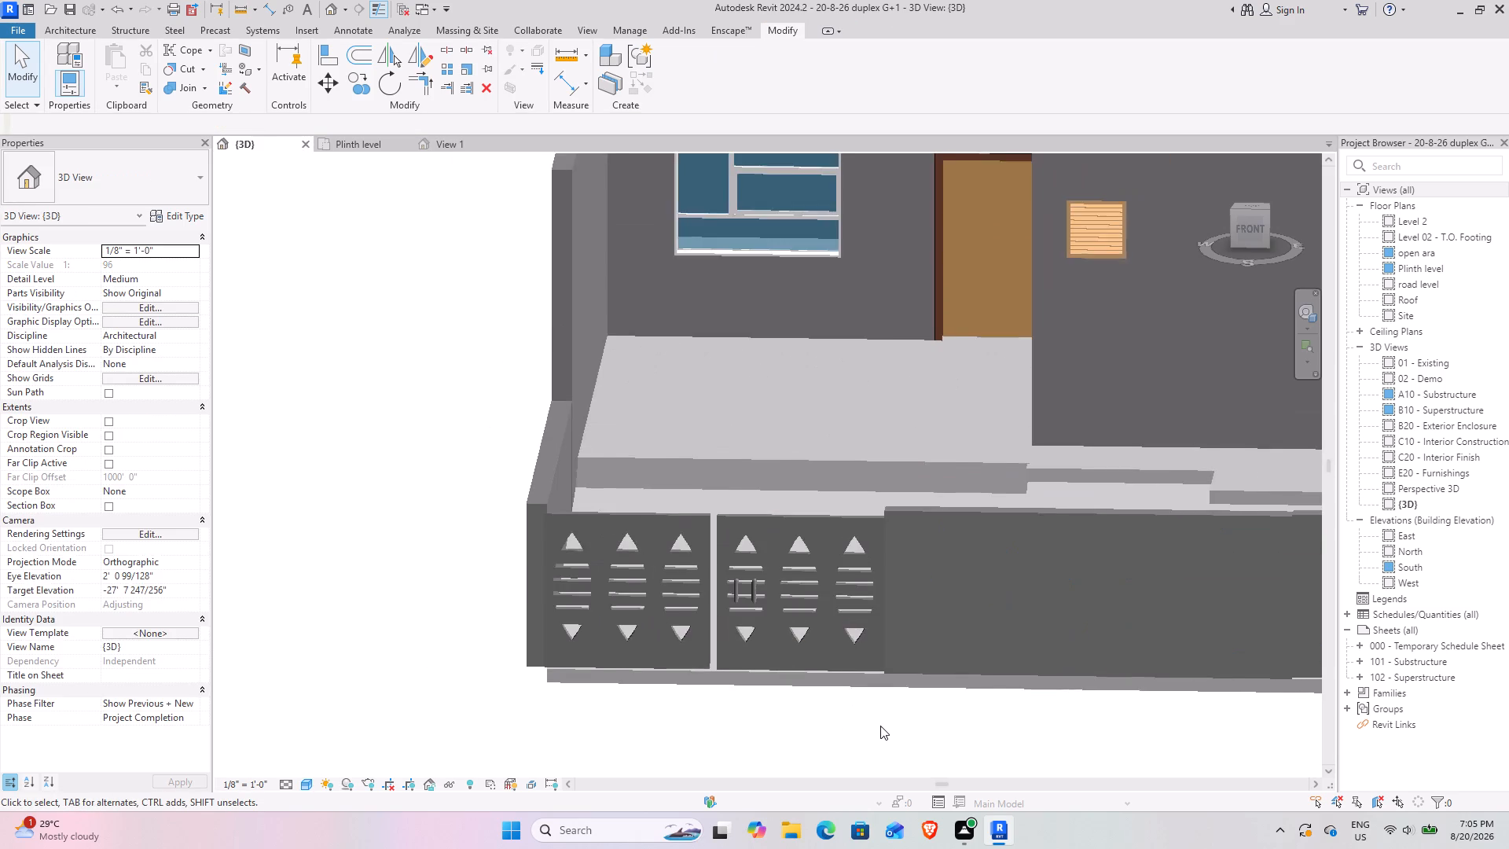
{"action": "middle_click_drag", "start_coordinate": [875, 727], "coordinate": [872, 692], "text": "shift"}
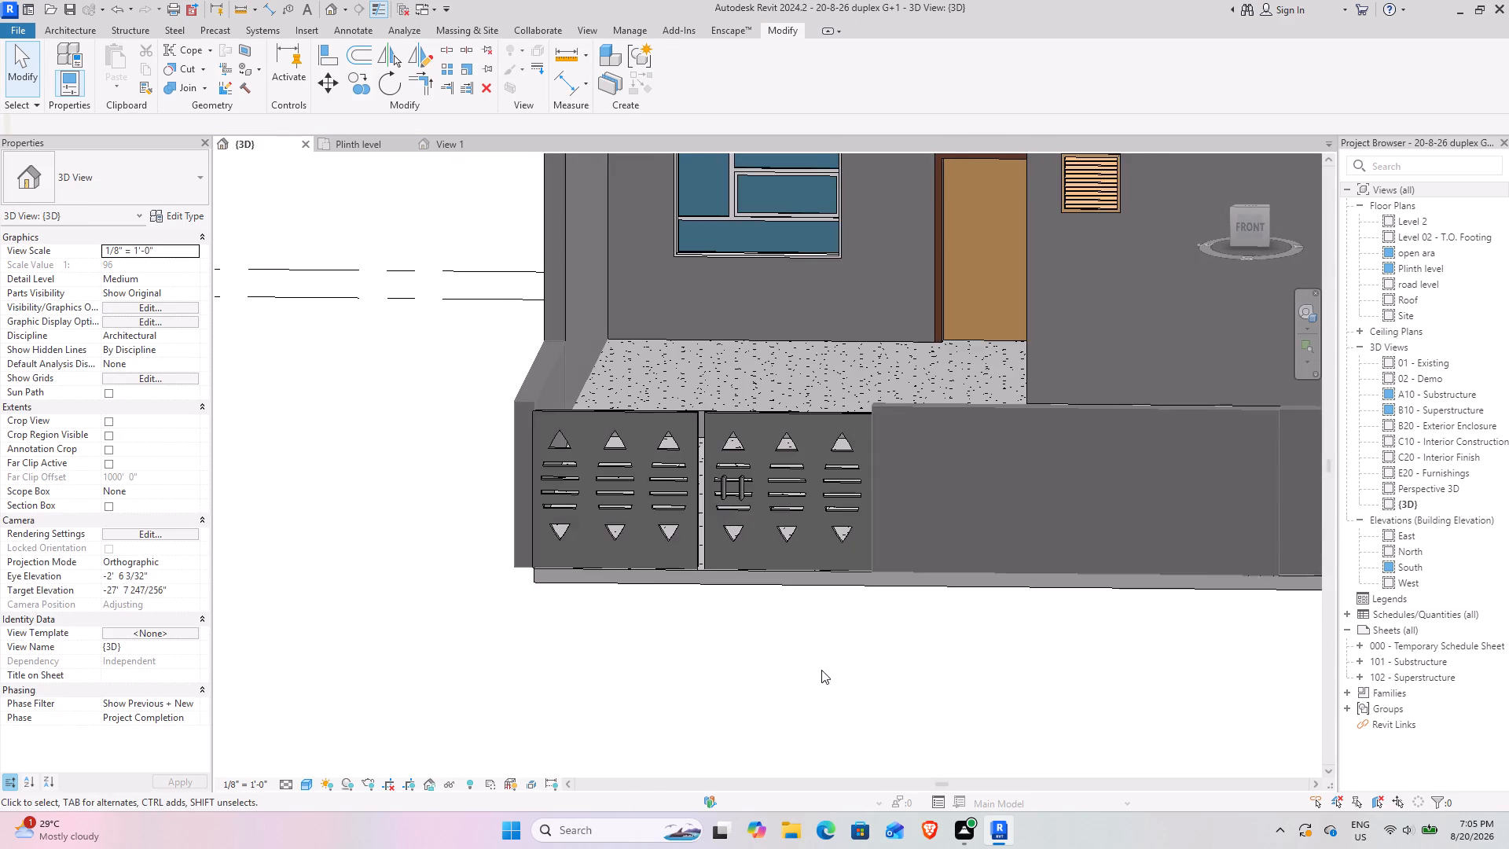
{"action": "middle_click_drag", "start_coordinate": [821, 670], "coordinate": [848, 704], "text": "shift"}
{"action": "middle_click_drag", "start_coordinate": [967, 702], "coordinate": [657, 576]}
{"action": "middle_click_drag", "start_coordinate": [586, 579], "coordinate": [624, 616], "text": "shift"}
{"action": "middle_click_drag", "start_coordinate": [833, 678], "coordinate": [807, 669]}
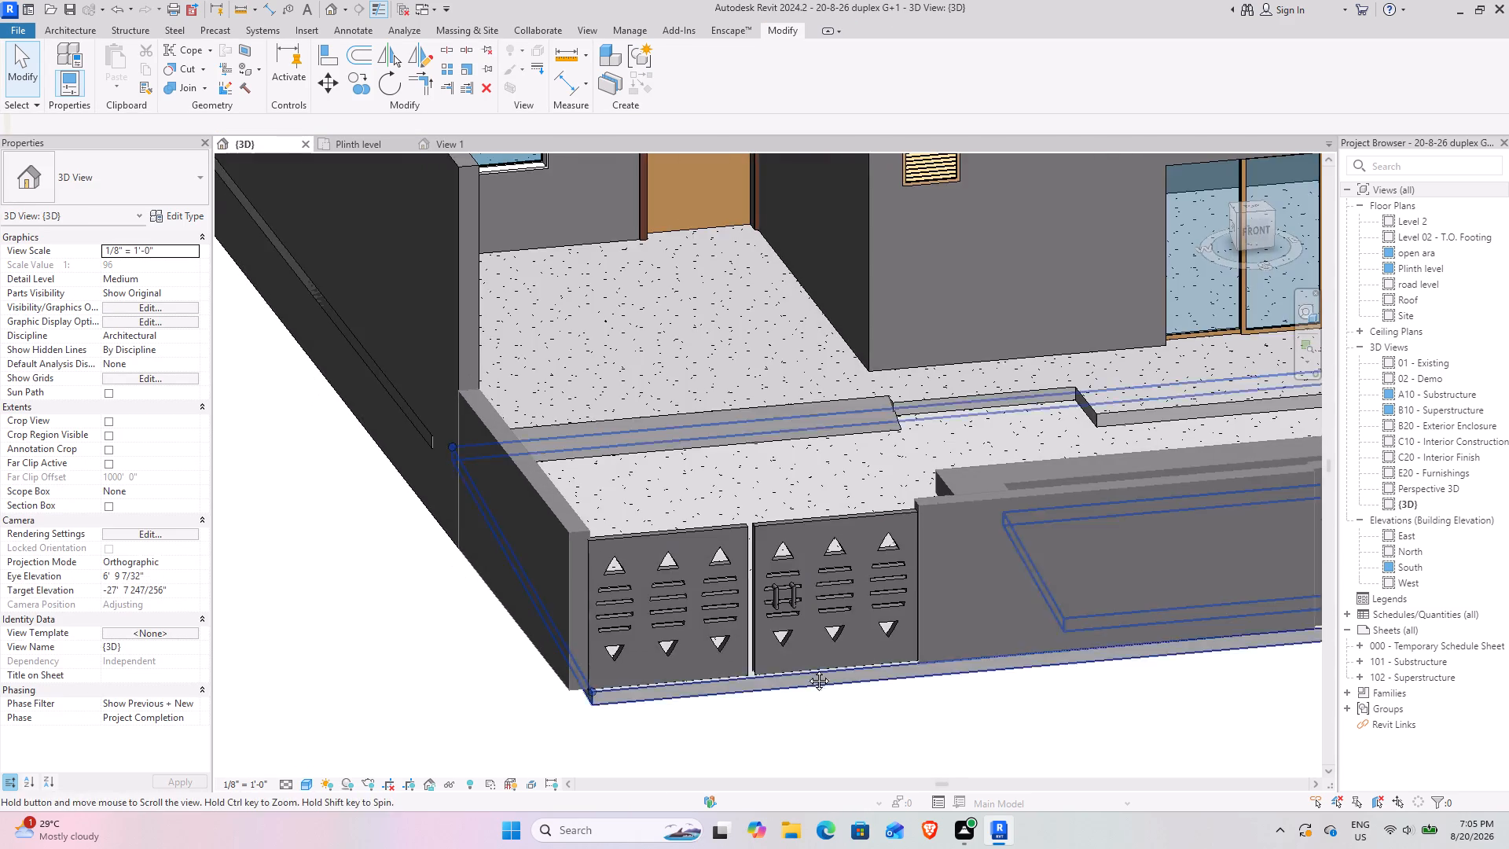
{"action": "middle_click_drag", "start_coordinate": [807, 669], "coordinate": [580, 581]}
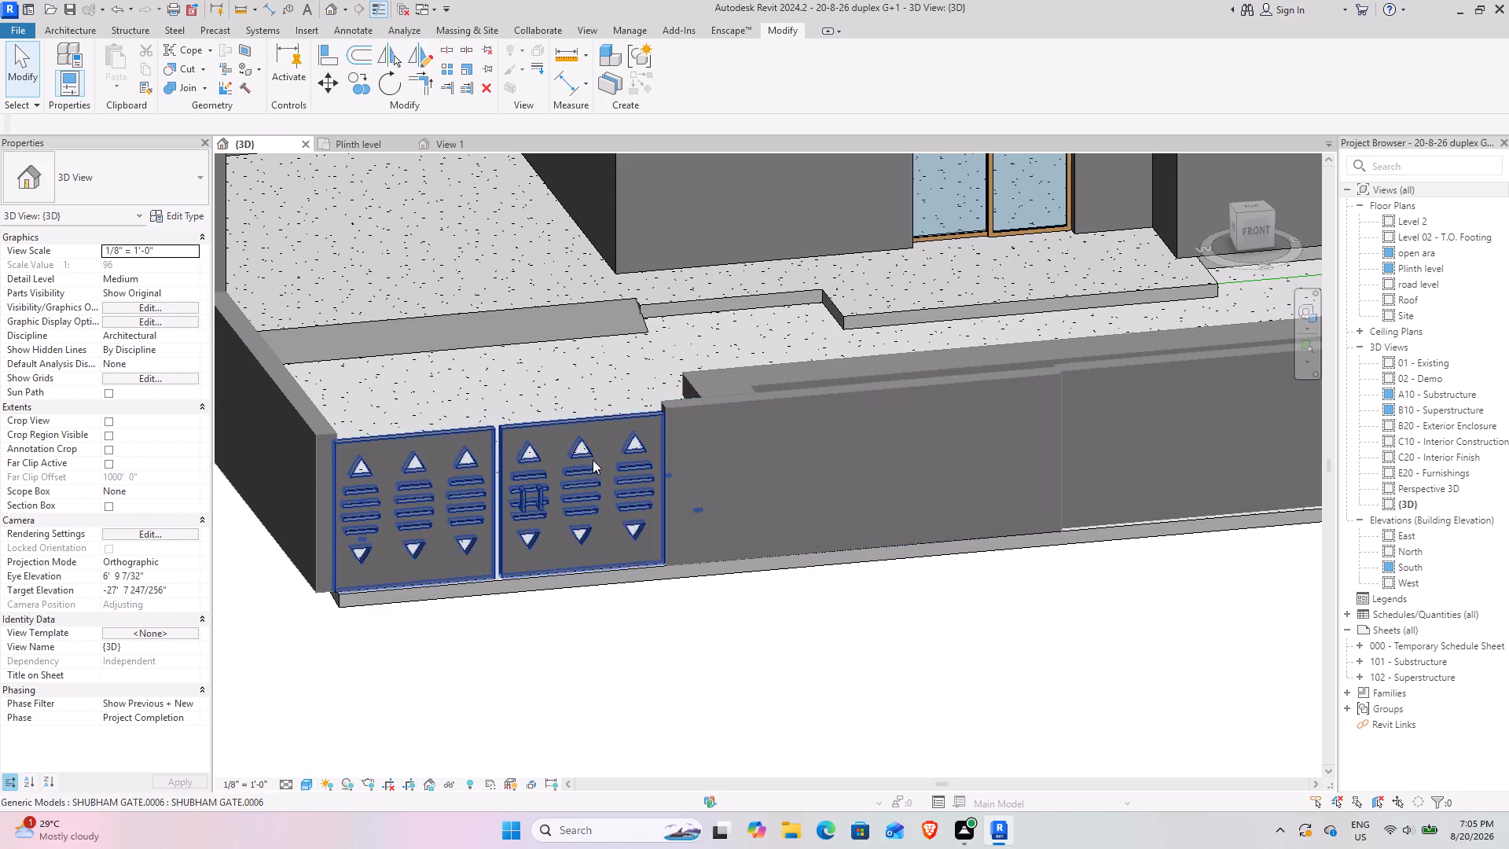
{"action": "scroll", "coordinate": [567, 440], "scroll_direction": "up", "scroll_amount": 4}
{"action": "scroll", "coordinate": [552, 583], "scroll_direction": "up", "scroll_amount": 1}
{"action": "middle_click_drag", "start_coordinate": [552, 583], "coordinate": [694, 527]}
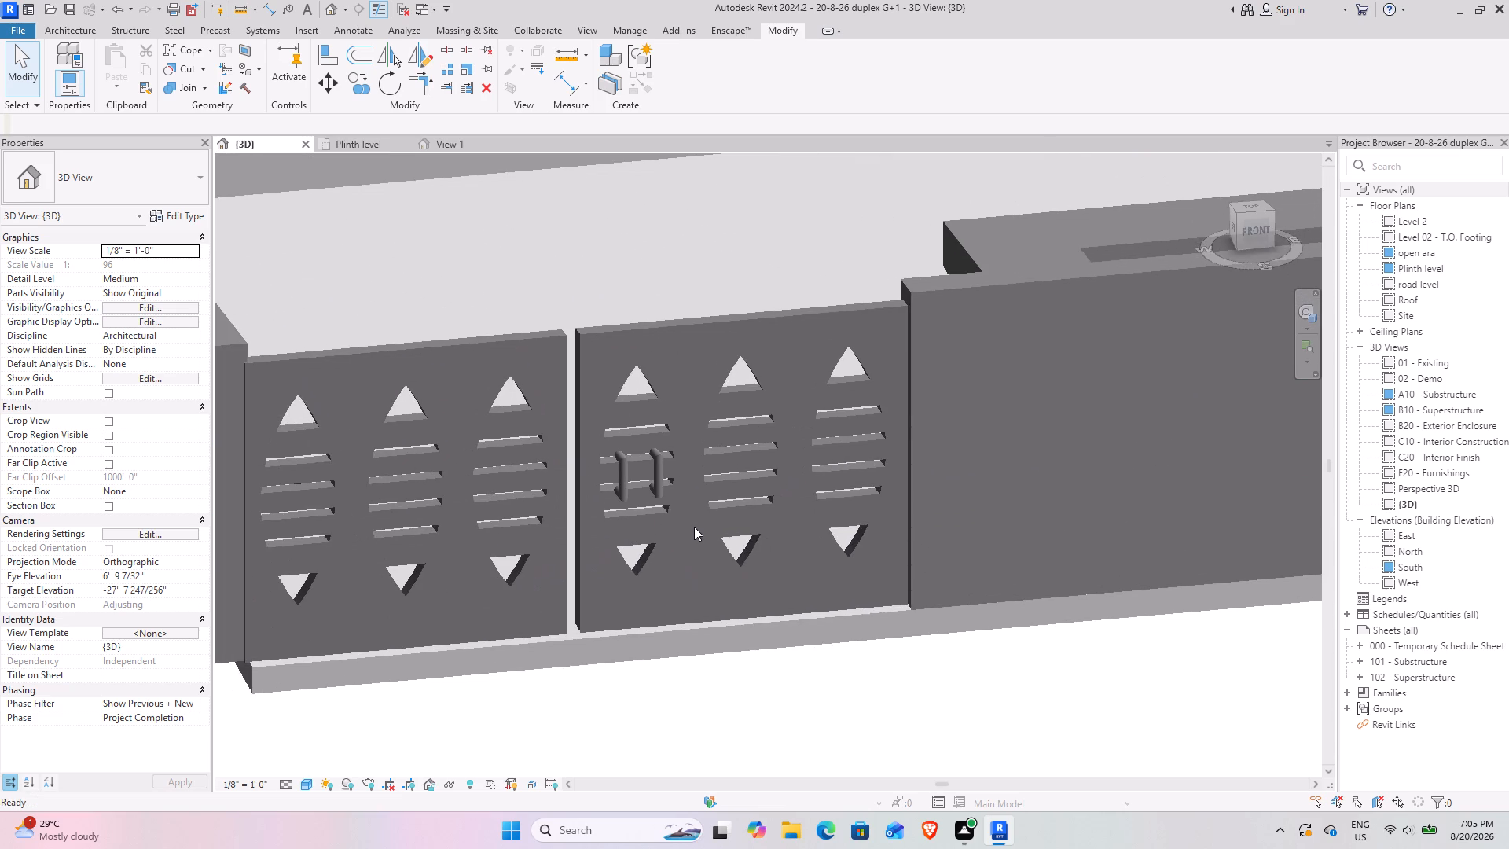
{"action": "scroll", "coordinate": [694, 527], "scroll_direction": "down", "scroll_amount": 2}
{"action": "middle_click_drag", "start_coordinate": [682, 543], "coordinate": [646, 573], "text": "shift"}
{"action": "middle_click_drag", "start_coordinate": [633, 580], "coordinate": [813, 447]}
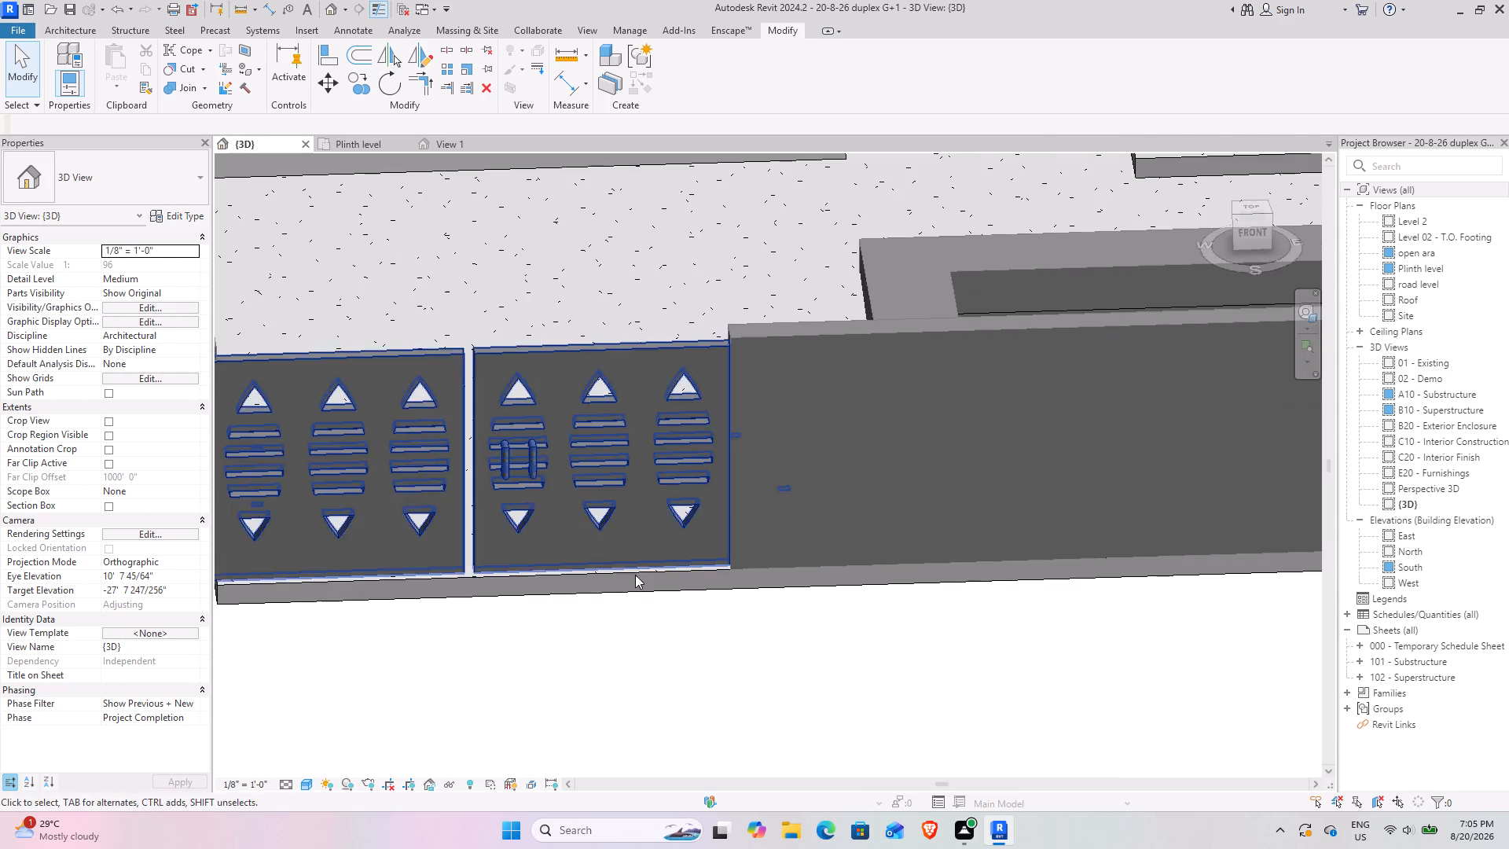
{"action": "scroll", "coordinate": [630, 580], "scroll_direction": "down", "scroll_amount": 3}
{"action": "middle_click_drag", "start_coordinate": [688, 651], "coordinate": [686, 549], "text": "shift"}
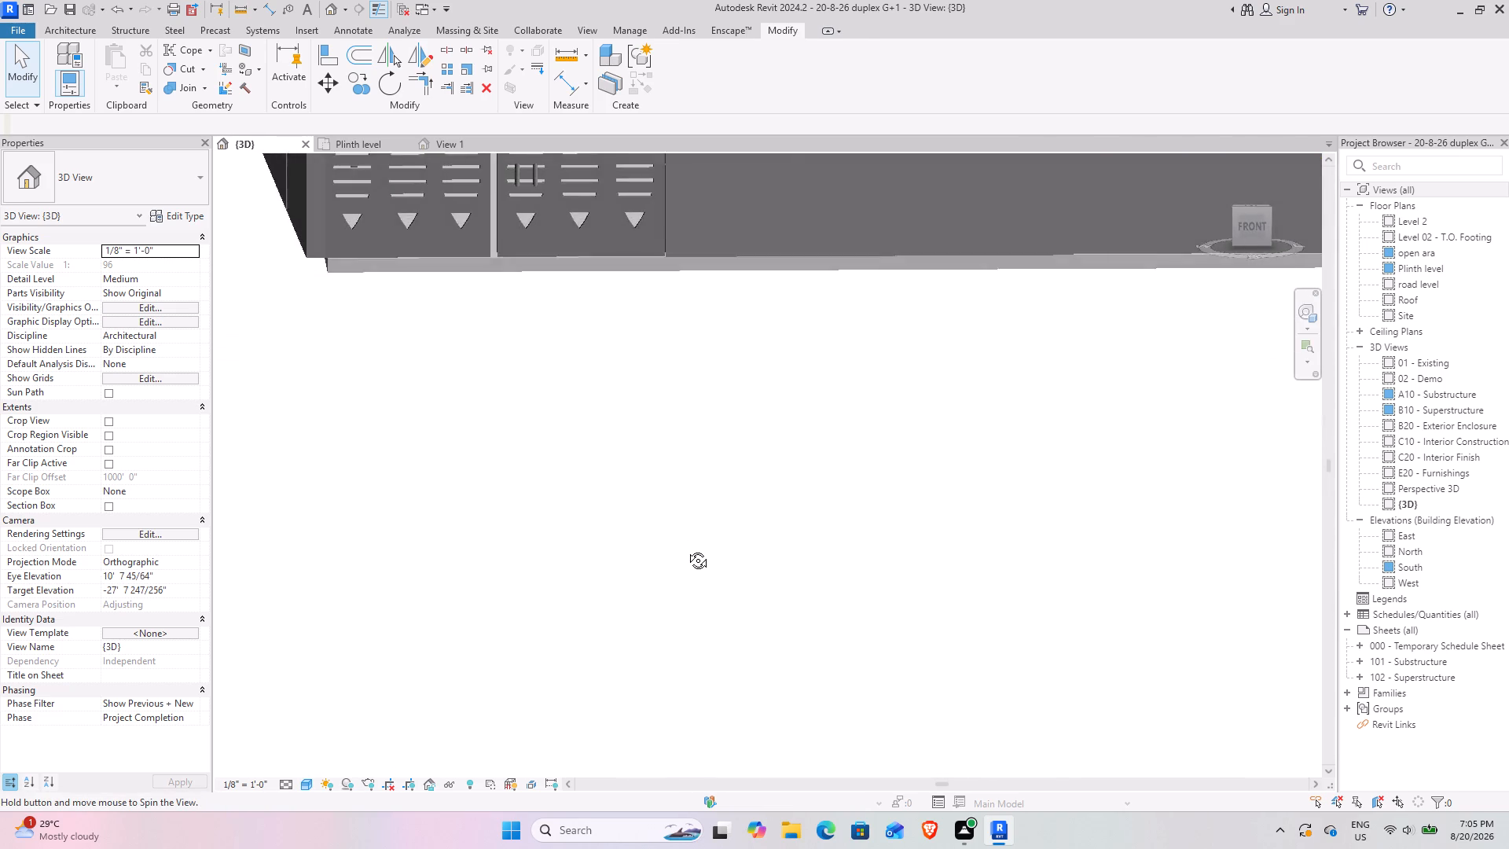
{"action": "middle_click_drag", "start_coordinate": [686, 549], "coordinate": [685, 644], "text": "shift"}
{"action": "left_click", "coordinate": [527, 413]}
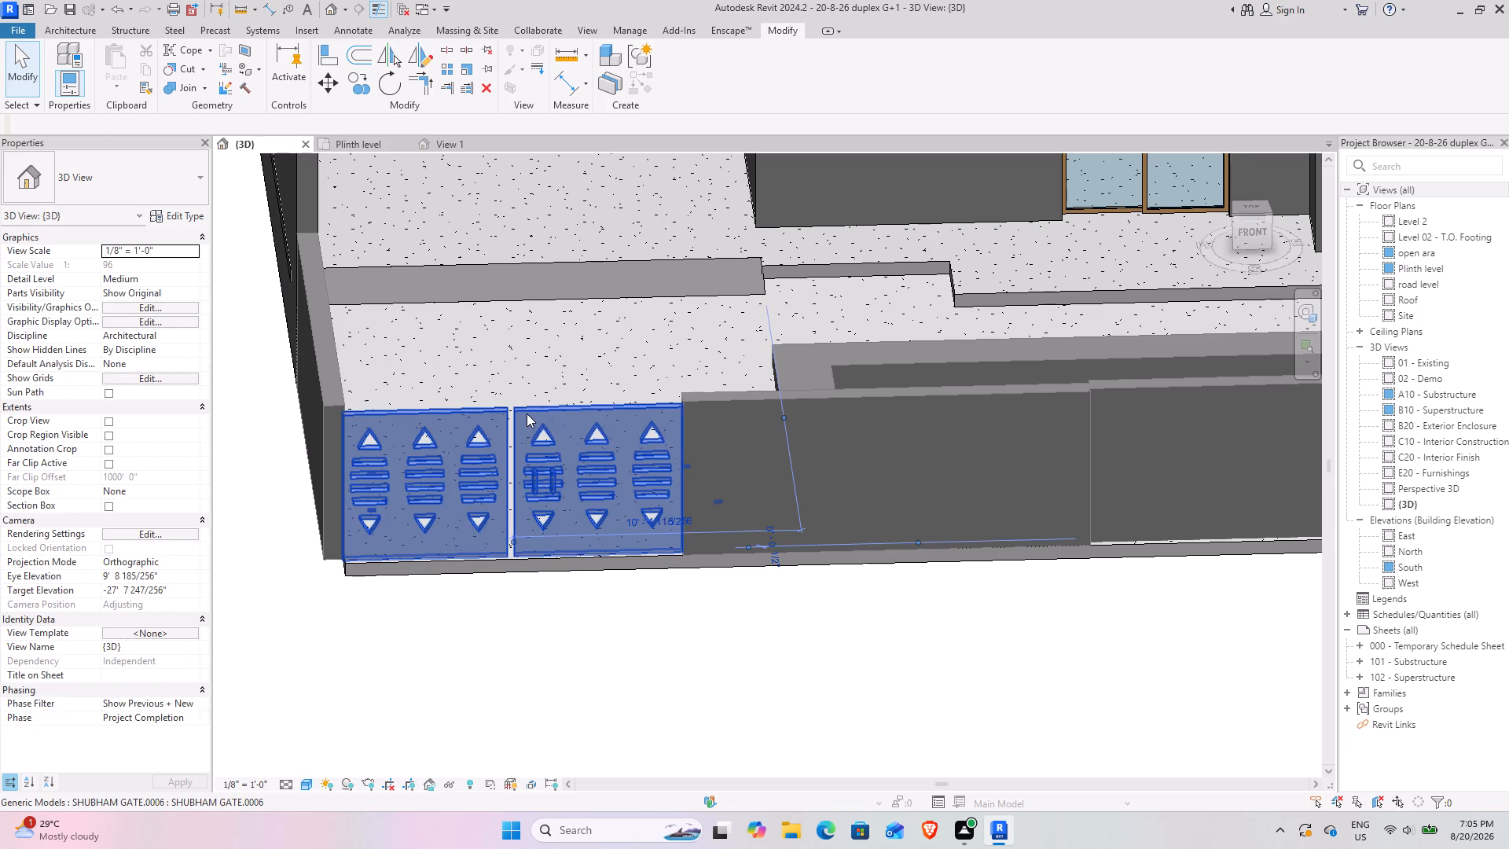
{"action": "left_click", "coordinate": [710, 660]}
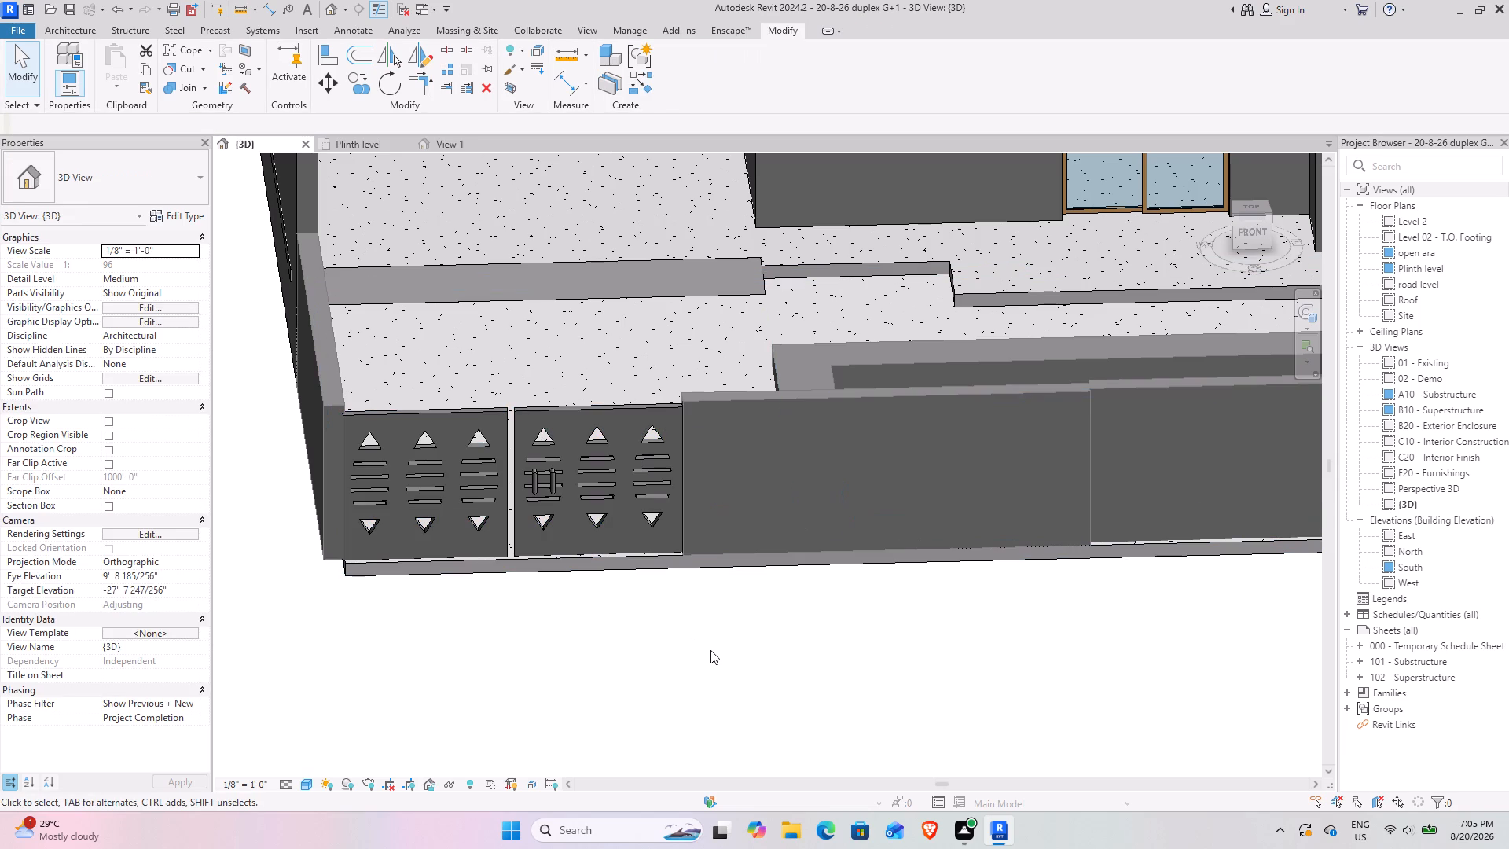
{"action": "scroll", "coordinate": [678, 415], "scroll_direction": "up", "scroll_amount": 4}
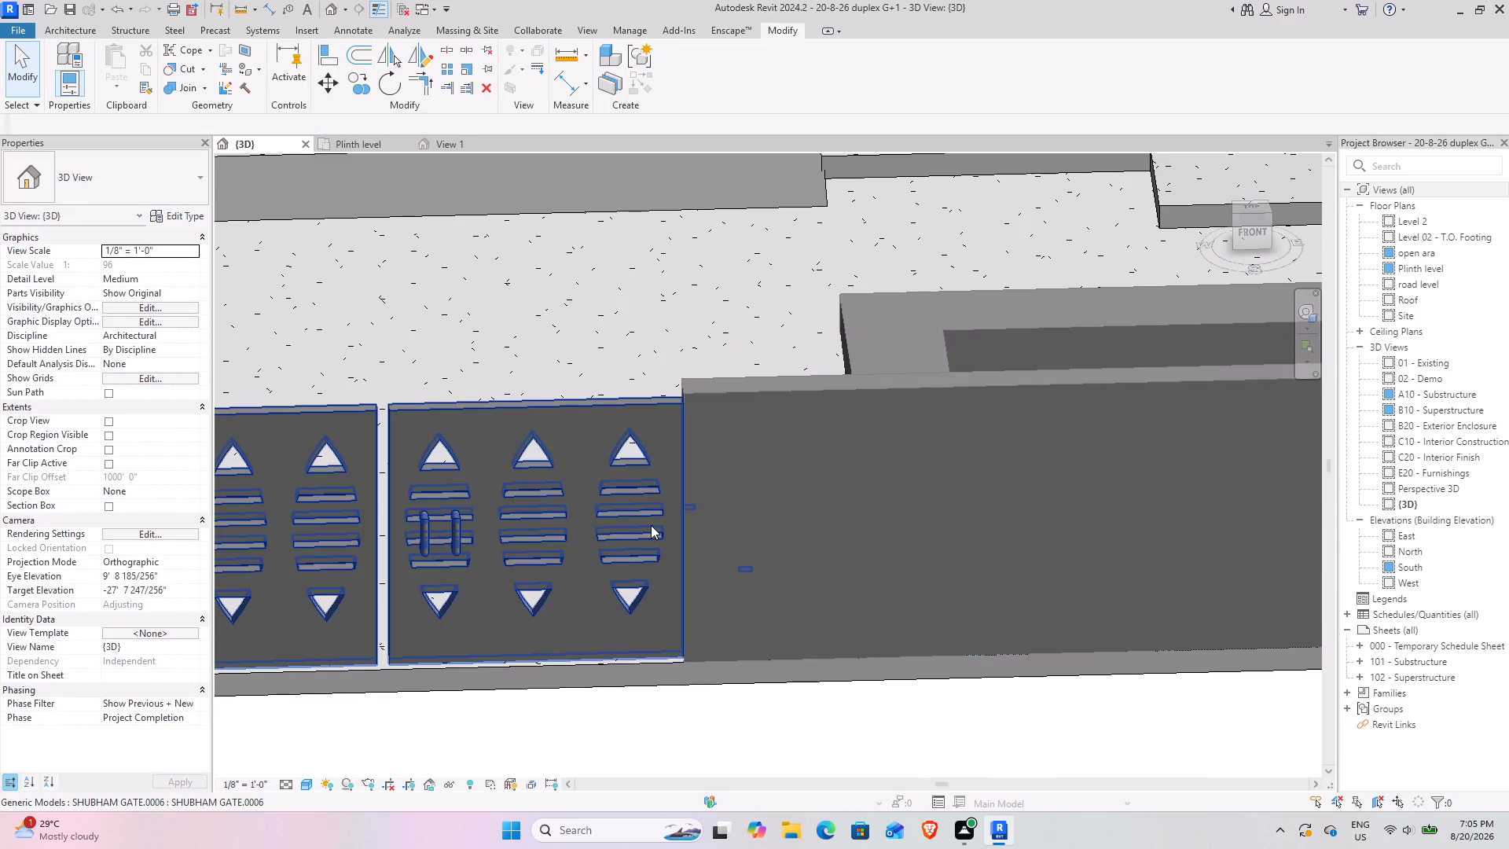
{"action": "scroll", "coordinate": [703, 614], "scroll_direction": "down", "scroll_amount": 3}
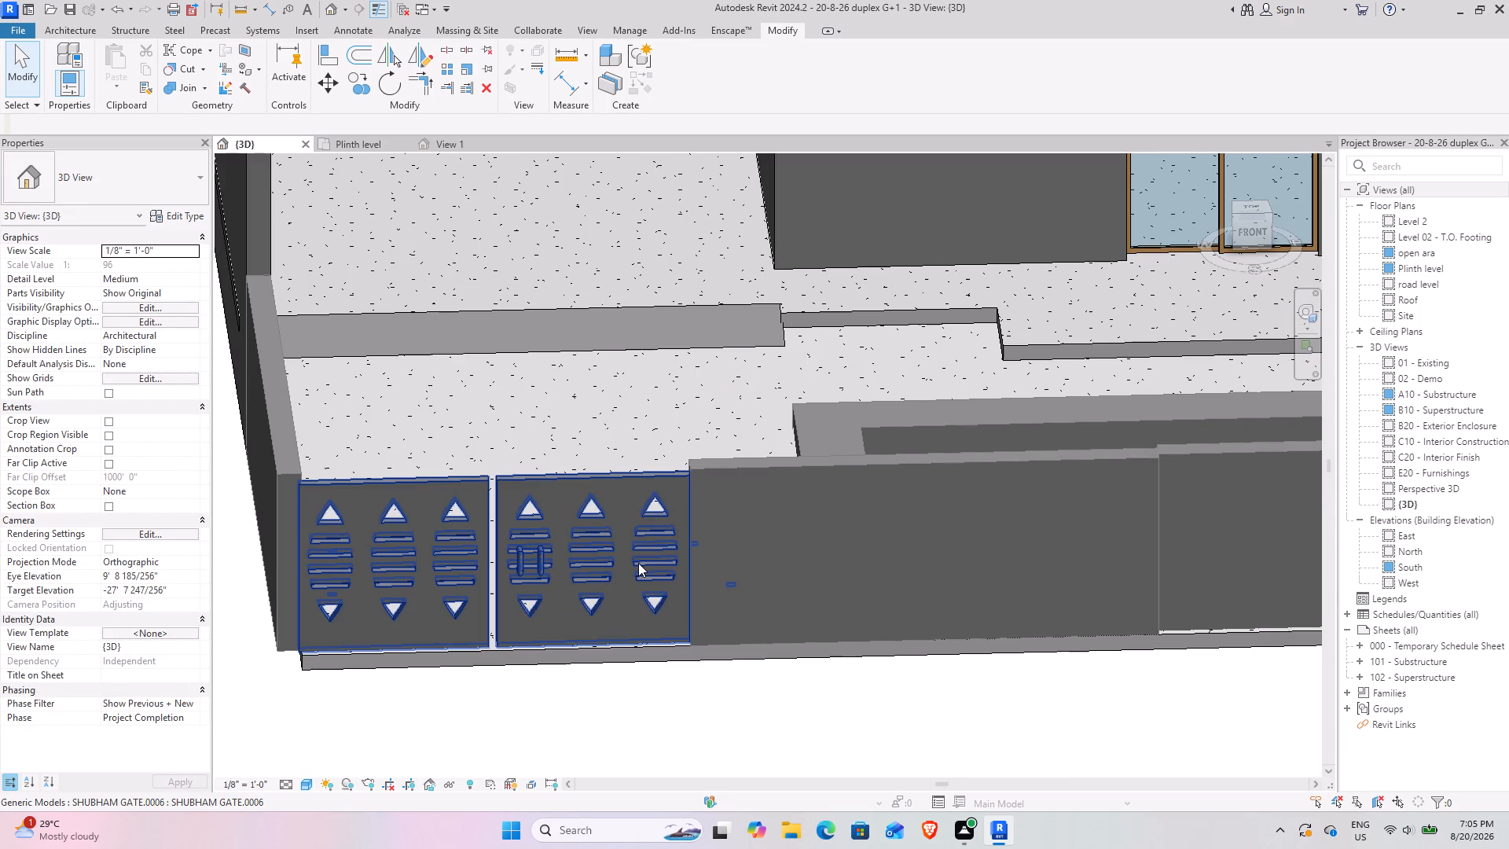
{"action": "scroll", "coordinate": [638, 563], "scroll_direction": "down", "scroll_amount": 2}
{"action": "middle_click_drag", "start_coordinate": [666, 601], "coordinate": [714, 513]}
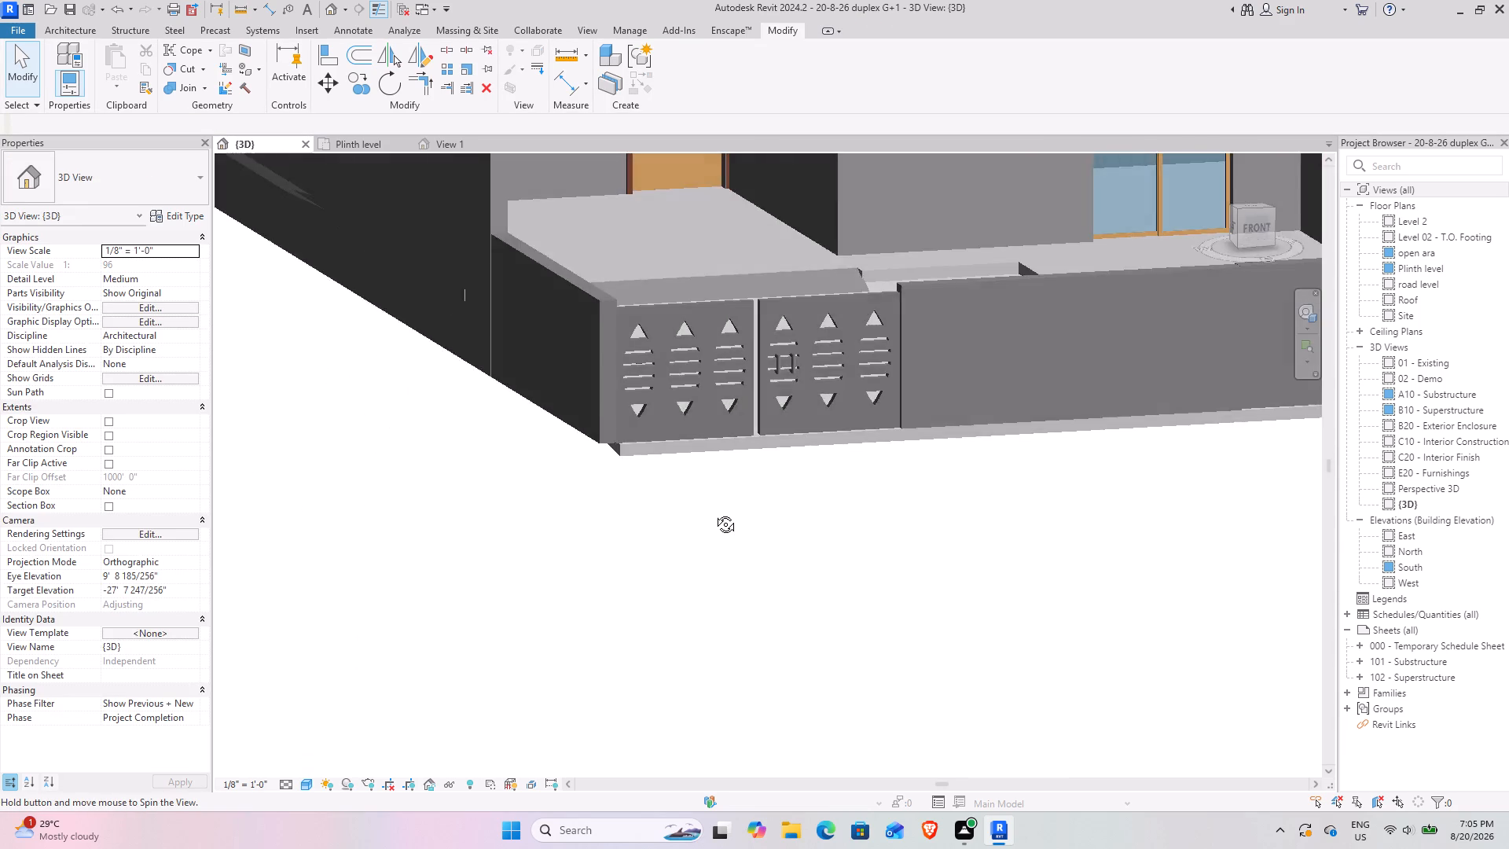
{"action": "middle_click_drag", "start_coordinate": [714, 513], "coordinate": [663, 536]}
{"action": "middle_click_drag", "start_coordinate": [767, 551], "coordinate": [737, 637], "text": "shift"}
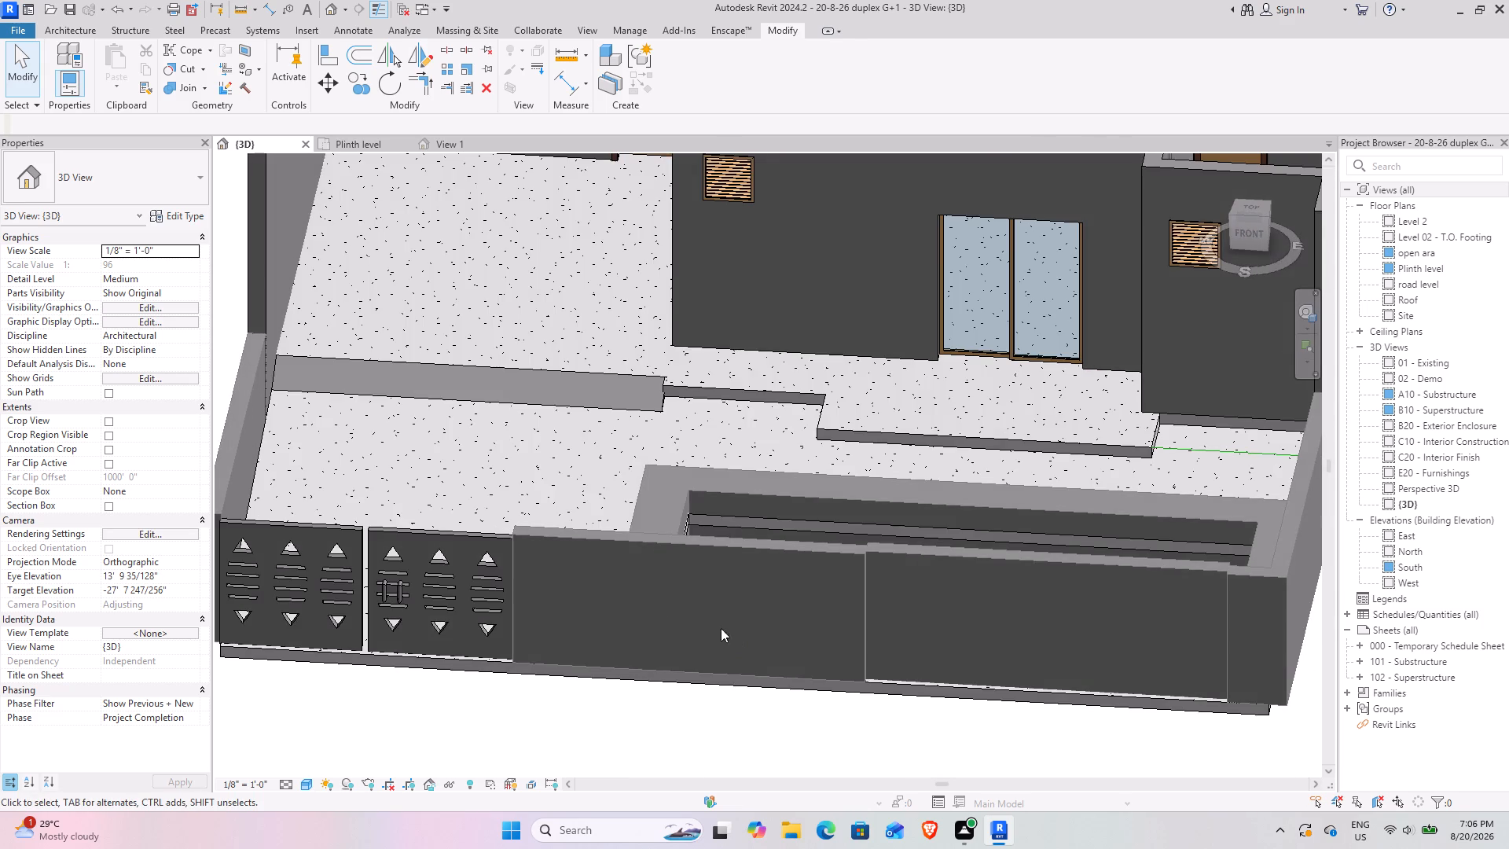
{"action": "middle_click_drag", "start_coordinate": [584, 612], "coordinate": [652, 627]}
{"action": "middle_click_drag", "start_coordinate": [626, 631], "coordinate": [667, 612], "text": "shift"}
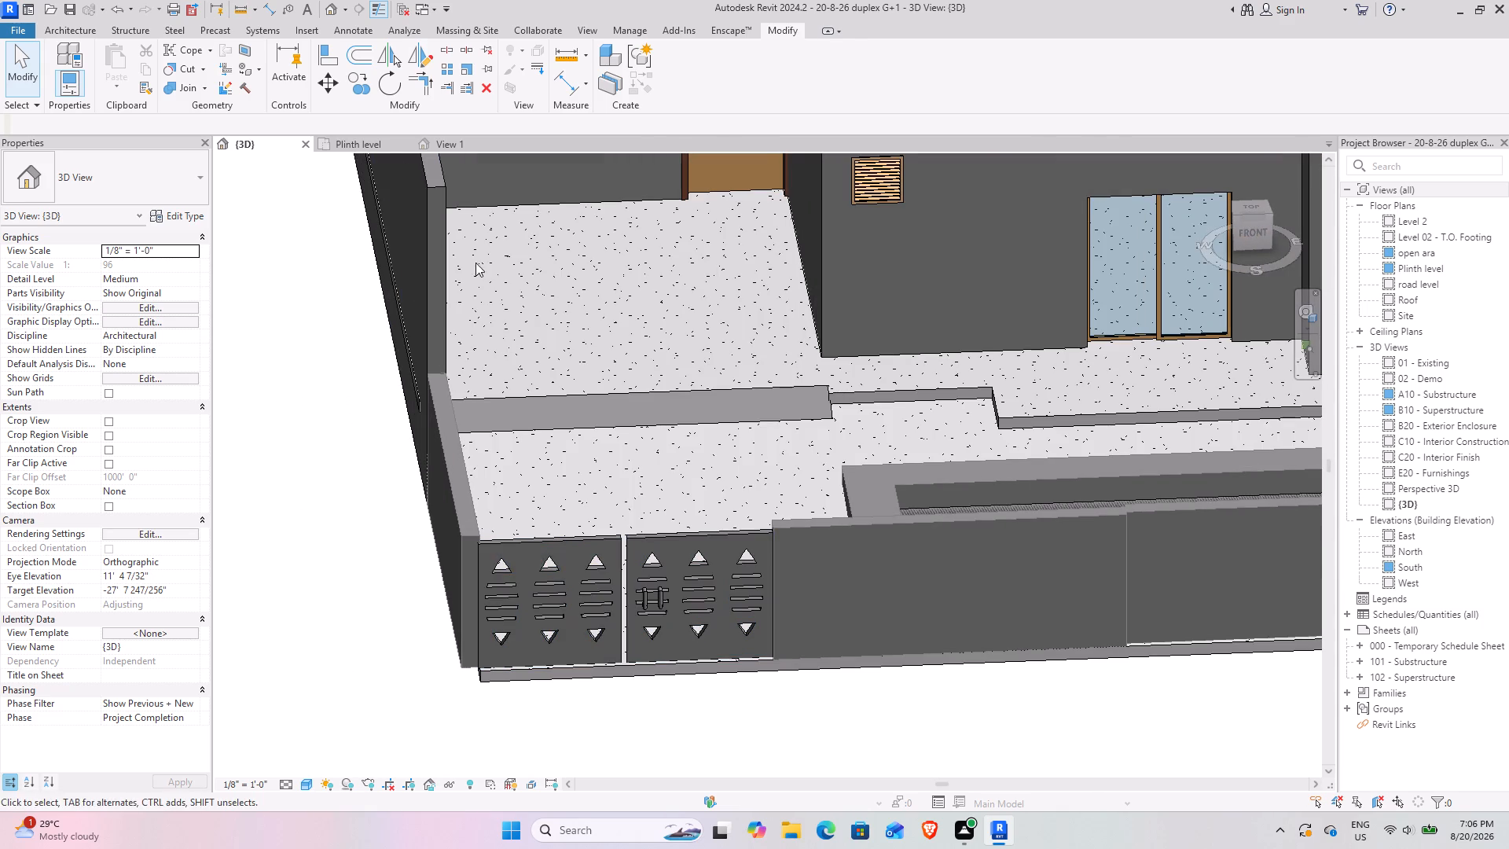
In the Plinth level plan, nudge the gate about 5 1/4" west toward the corner of the compound wall.
{"action": "left_click", "coordinate": [359, 145]}
{"action": "scroll", "coordinate": [812, 556], "scroll_direction": "up", "scroll_amount": 2}
{"action": "middle_click_drag", "start_coordinate": [723, 560], "coordinate": [976, 547]}
{"action": "middle_click_drag", "start_coordinate": [698, 560], "coordinate": [766, 560]}
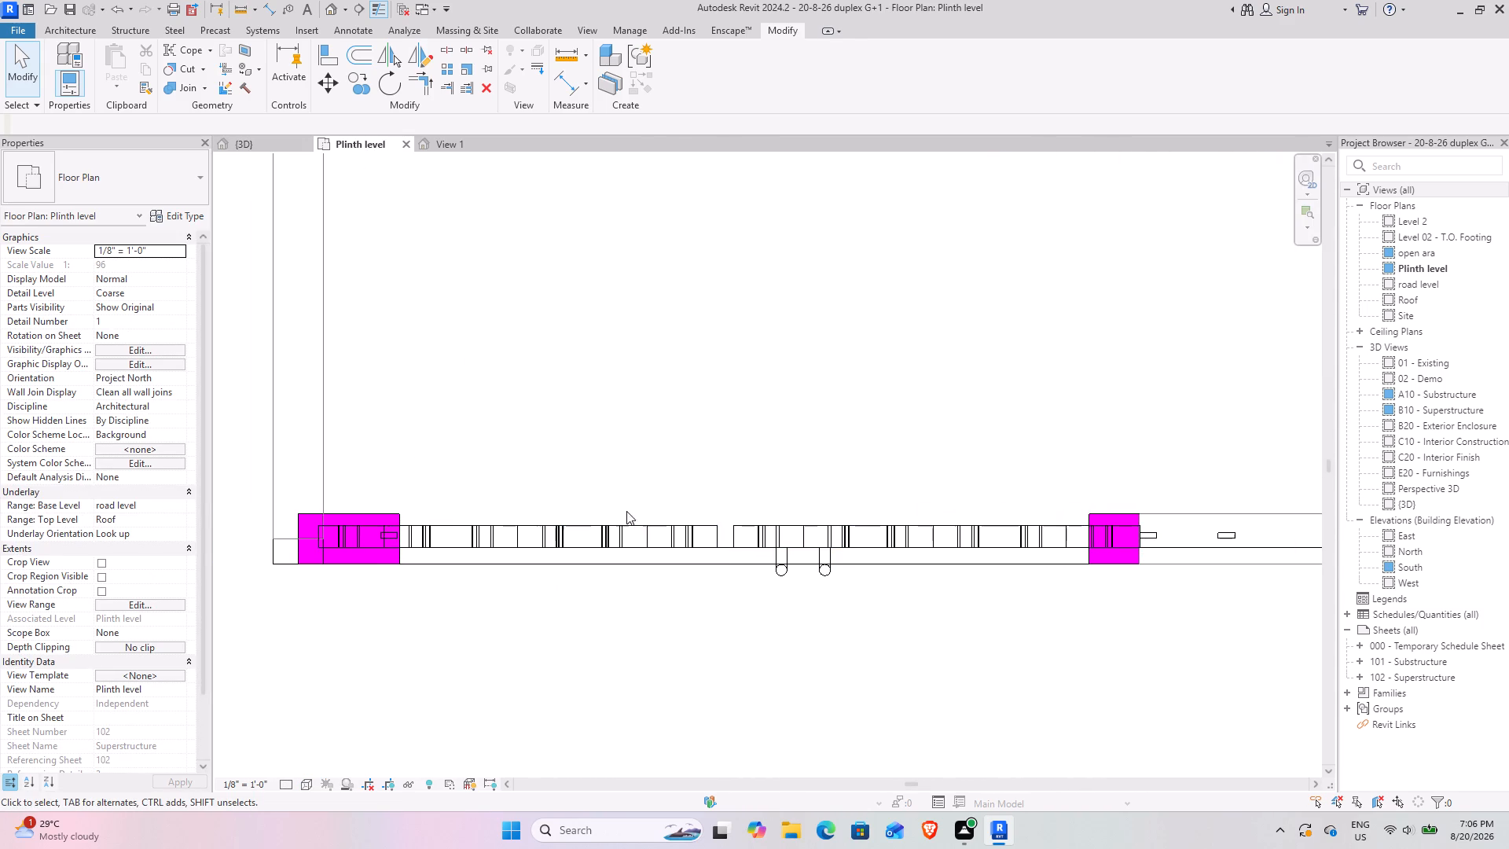
{"action": "left_click", "coordinate": [614, 528]}
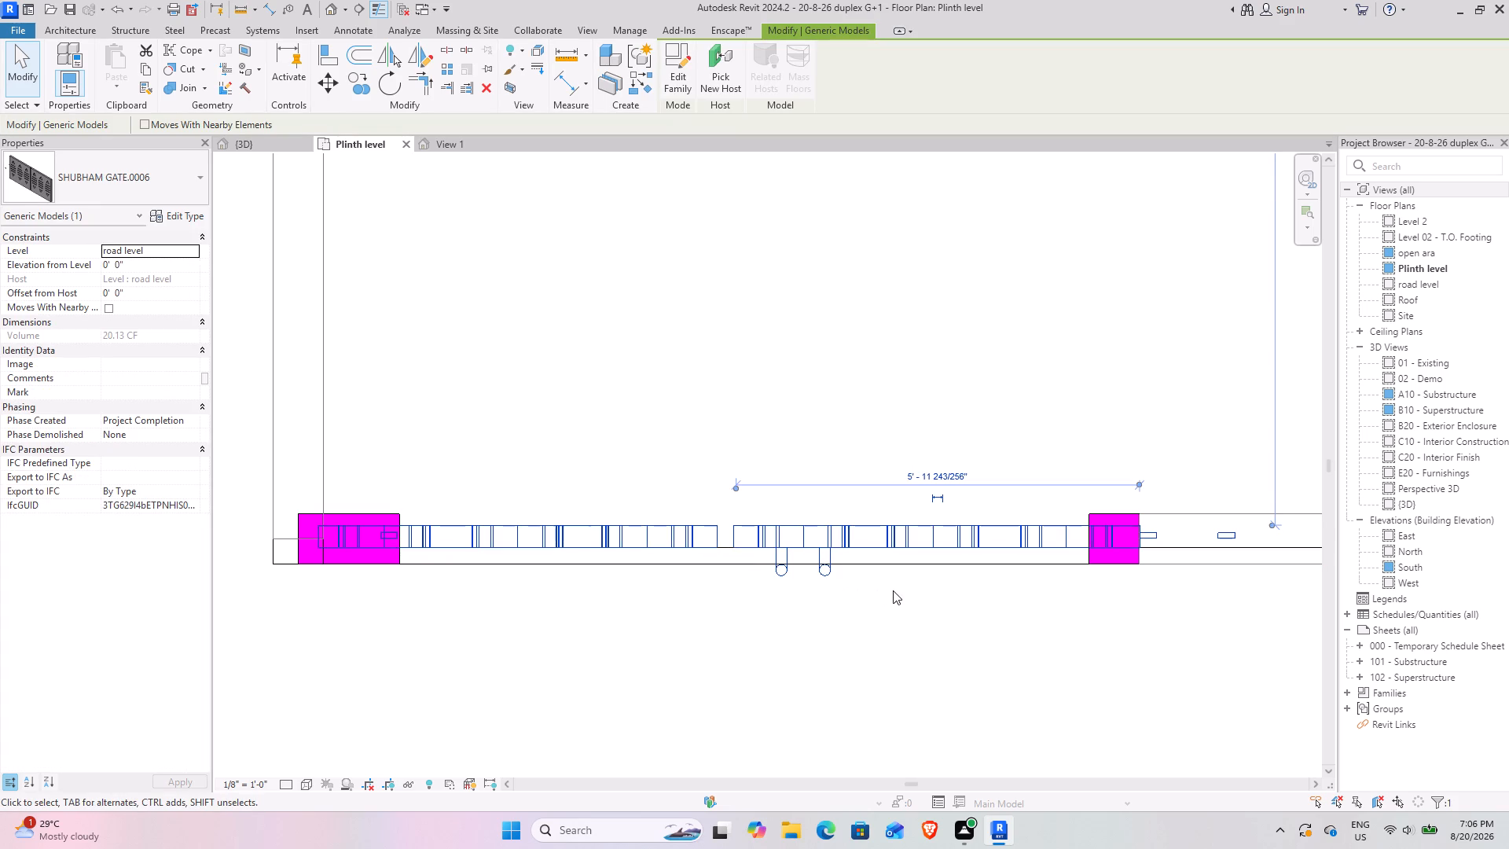
{"action": "key", "text": "Left"}
{"action": "key", "text": "Left"}
{"action": "key", "text": "Left"}
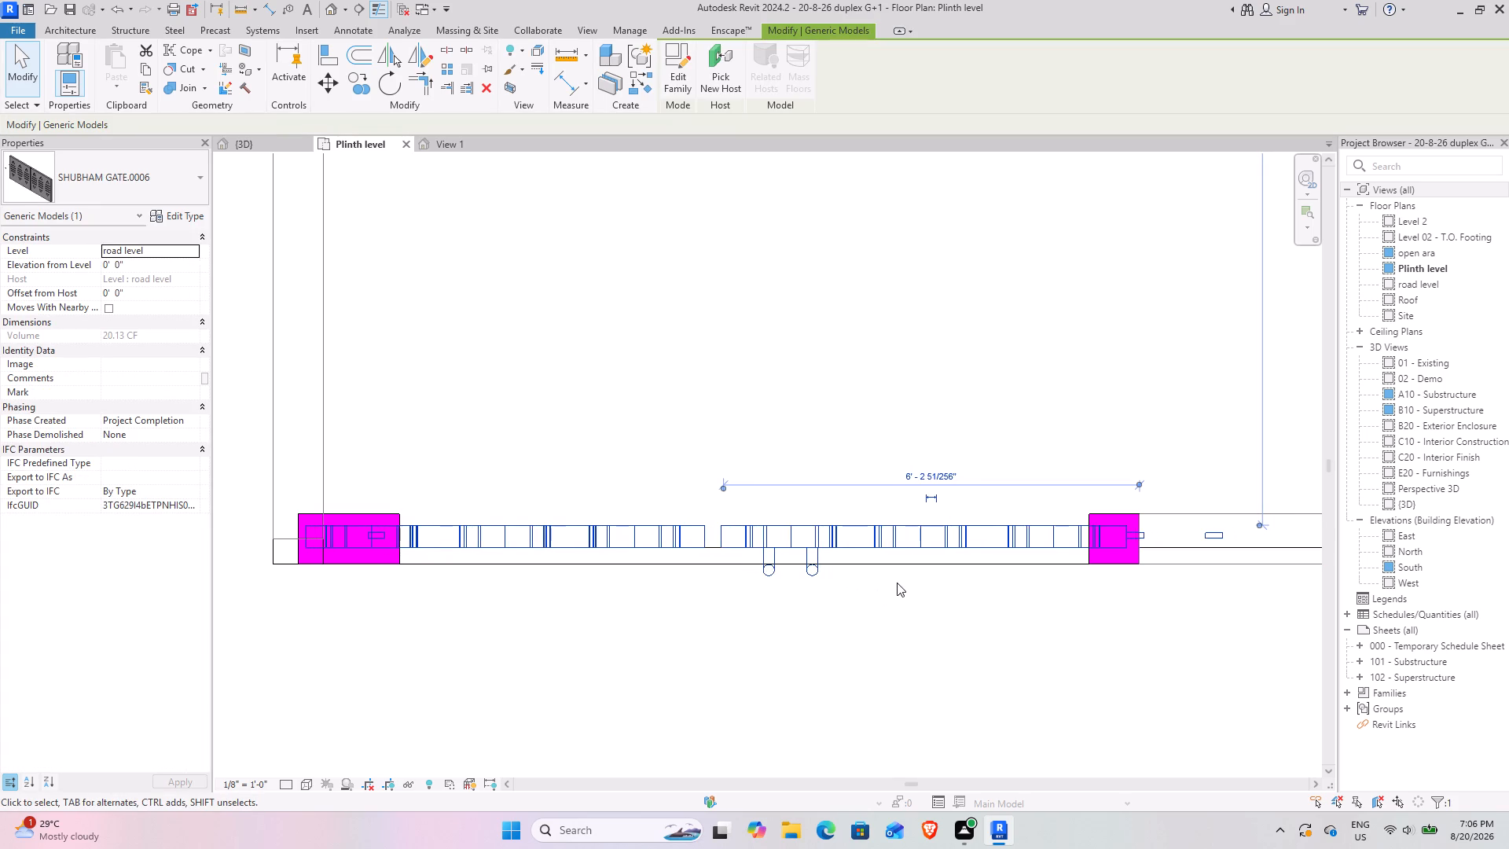
{"action": "key", "text": "Left"}
{"action": "key", "text": "Left"}
{"action": "key", "text": "Left"}
{"action": "key", "text": "Left"}
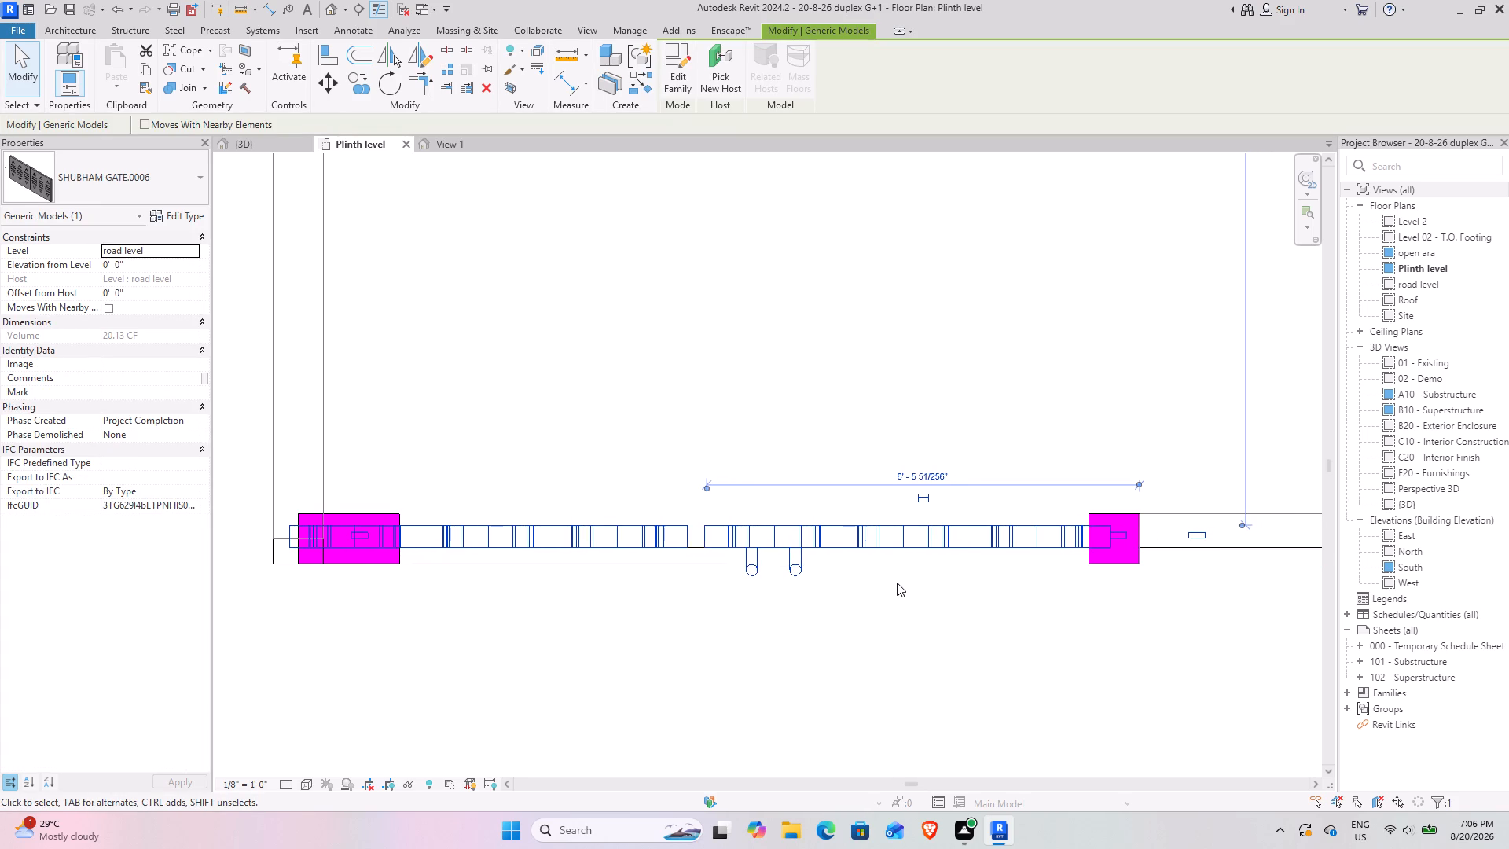
{"action": "left_click", "coordinate": [602, 622]}
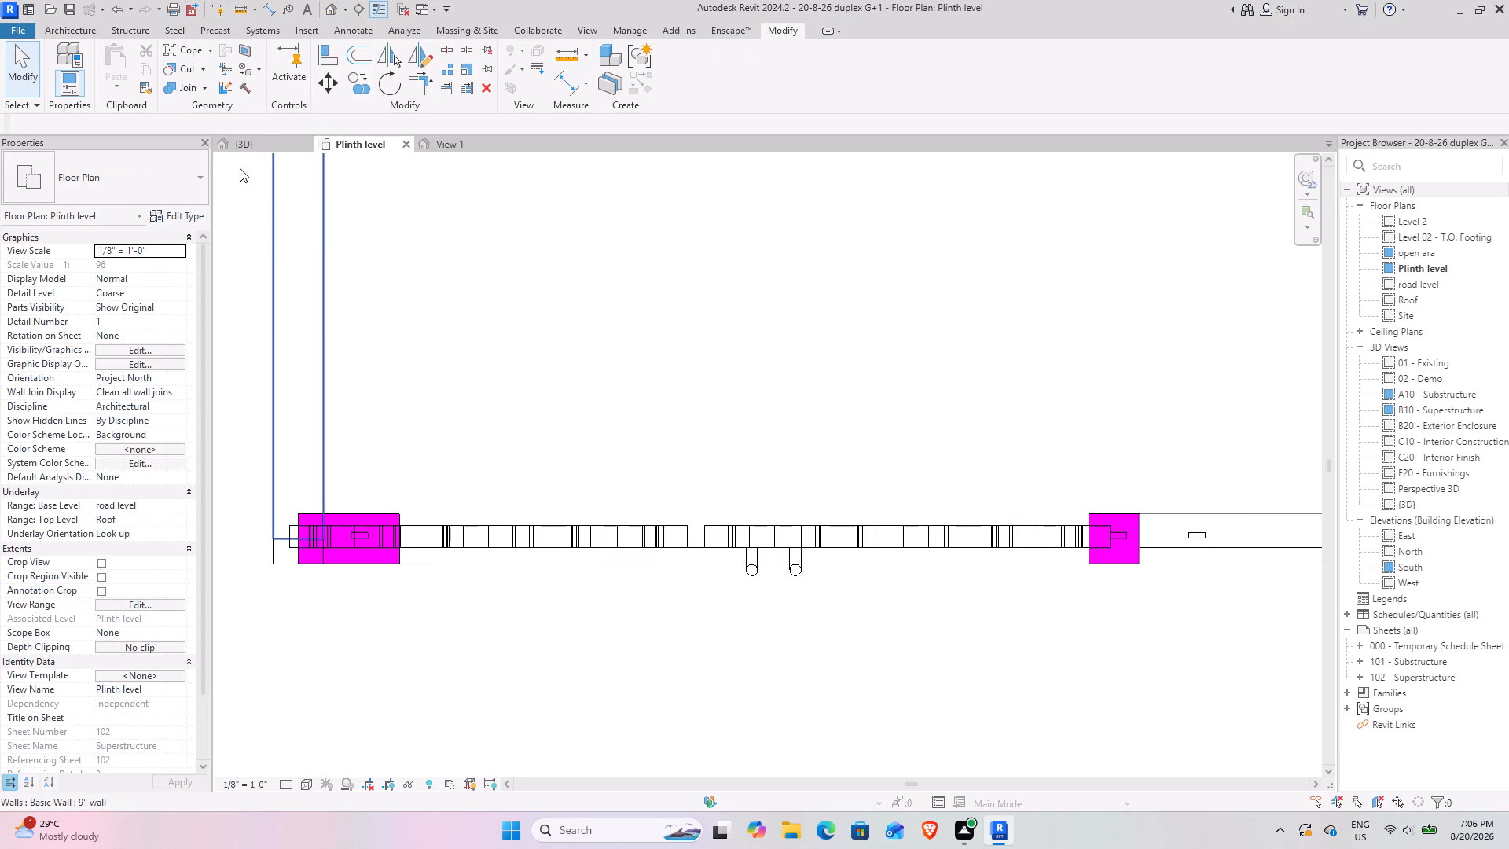
Extend the 9" front wall's west end by 9" to the gate-side face of the narrow column, and check the gate junction in 3D.
{"action": "left_click", "coordinate": [255, 147]}
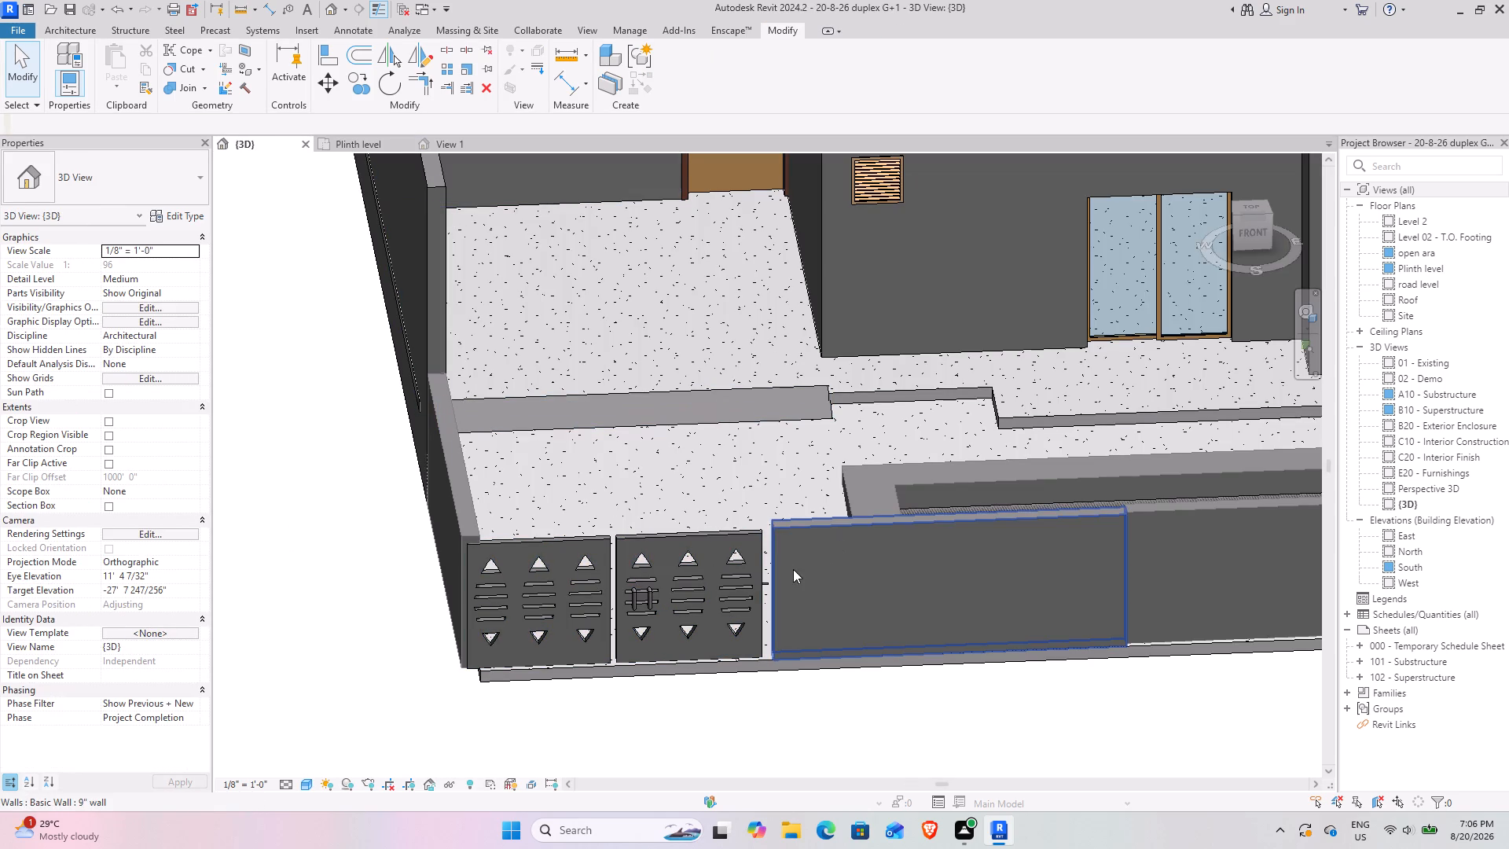
{"action": "left_click", "coordinate": [358, 143]}
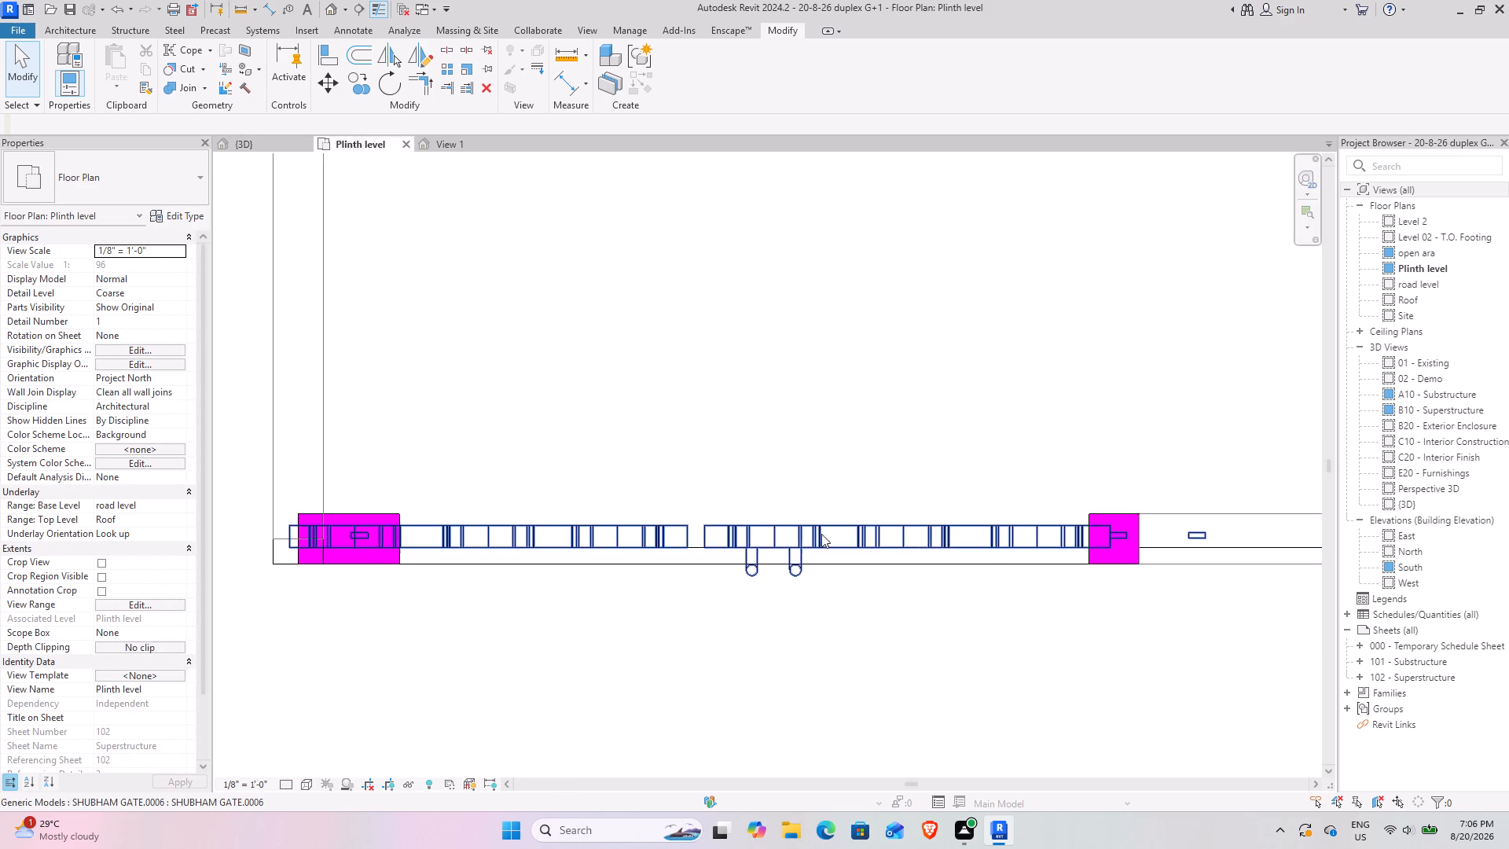
{"action": "middle_click_drag", "start_coordinate": [1074, 562], "coordinate": [590, 531]}
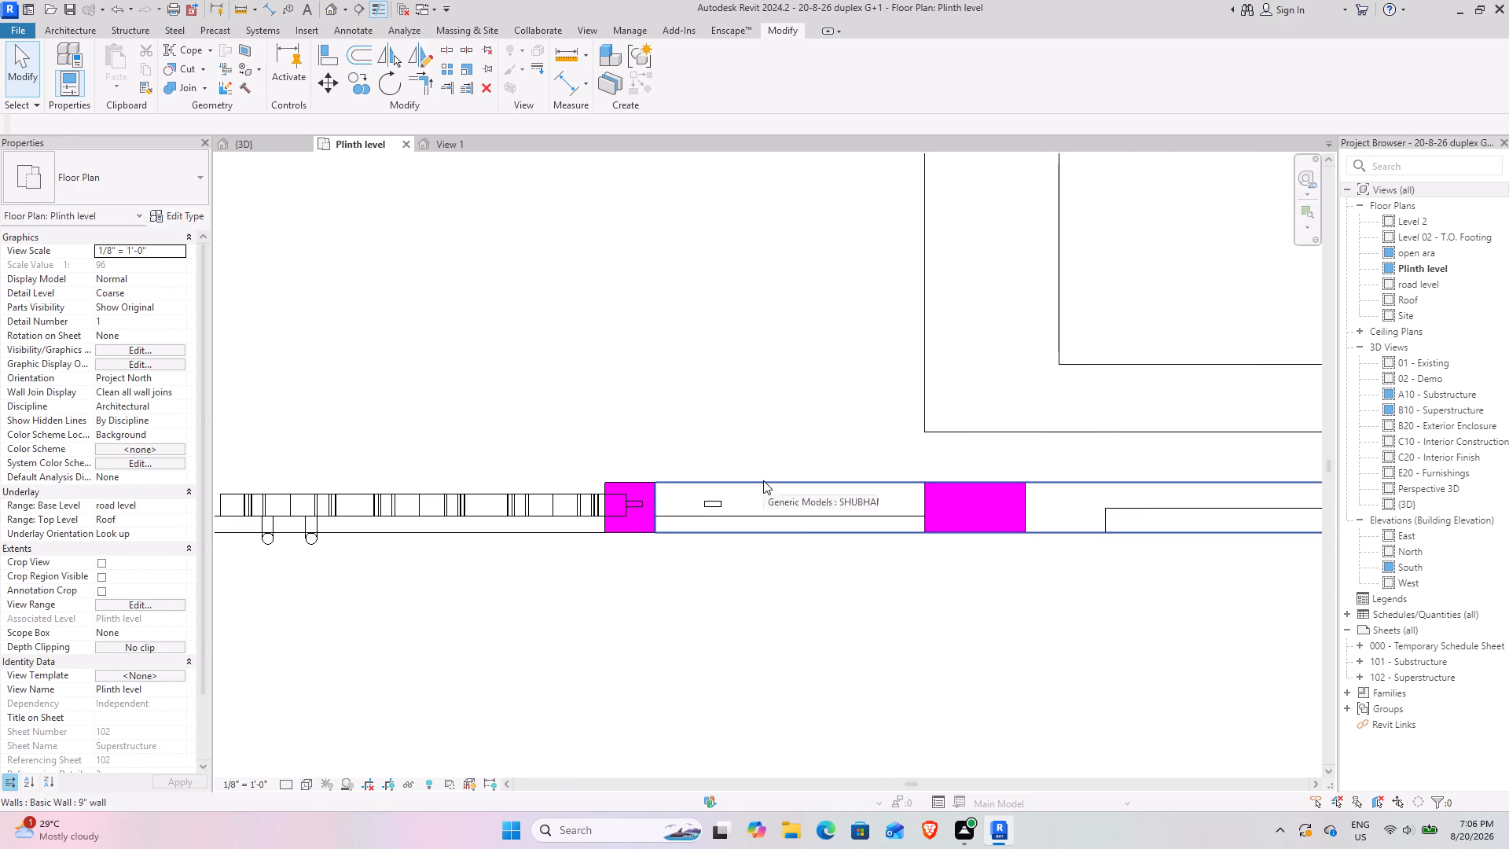
{"action": "left_click", "coordinate": [763, 480]}
{"action": "scroll", "coordinate": [591, 465], "scroll_direction": "up", "scroll_amount": 3}
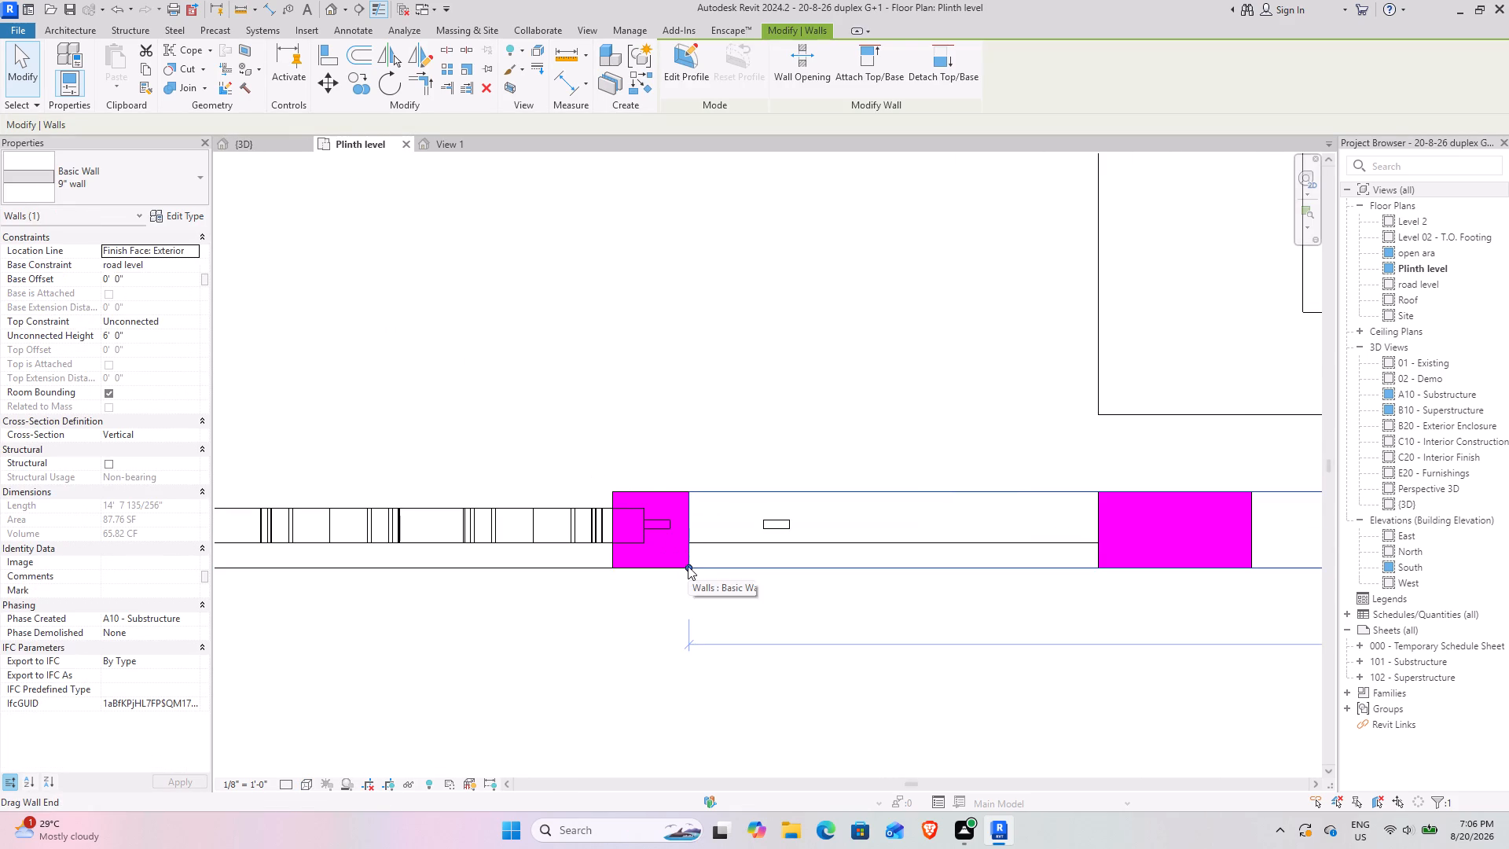
{"action": "left_click_drag", "start_coordinate": [688, 566], "coordinate": [613, 564]}
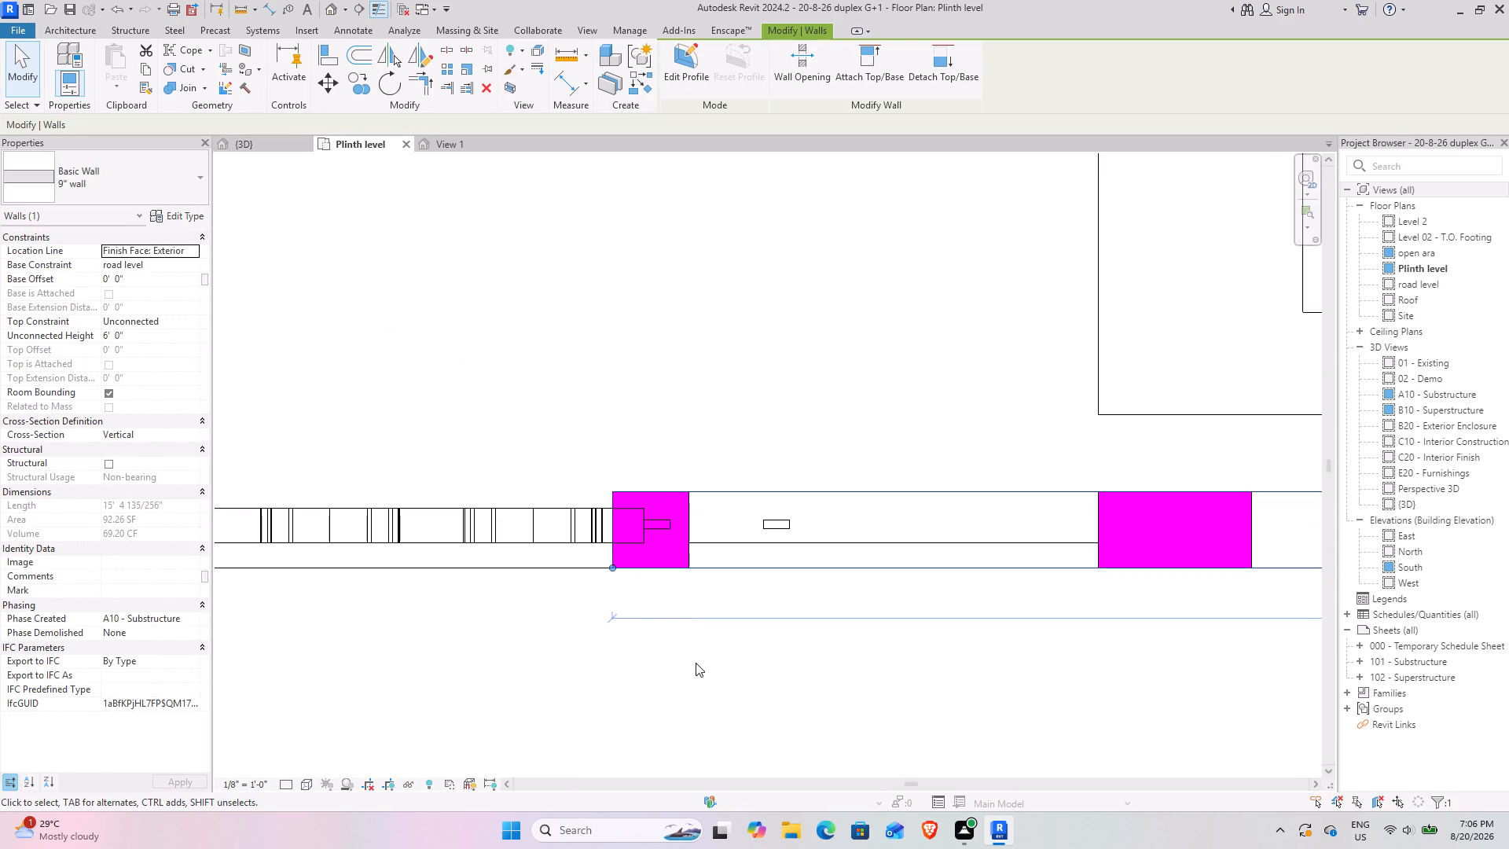
{"action": "left_click", "coordinate": [696, 663]}
{"action": "left_click", "coordinate": [277, 148]}
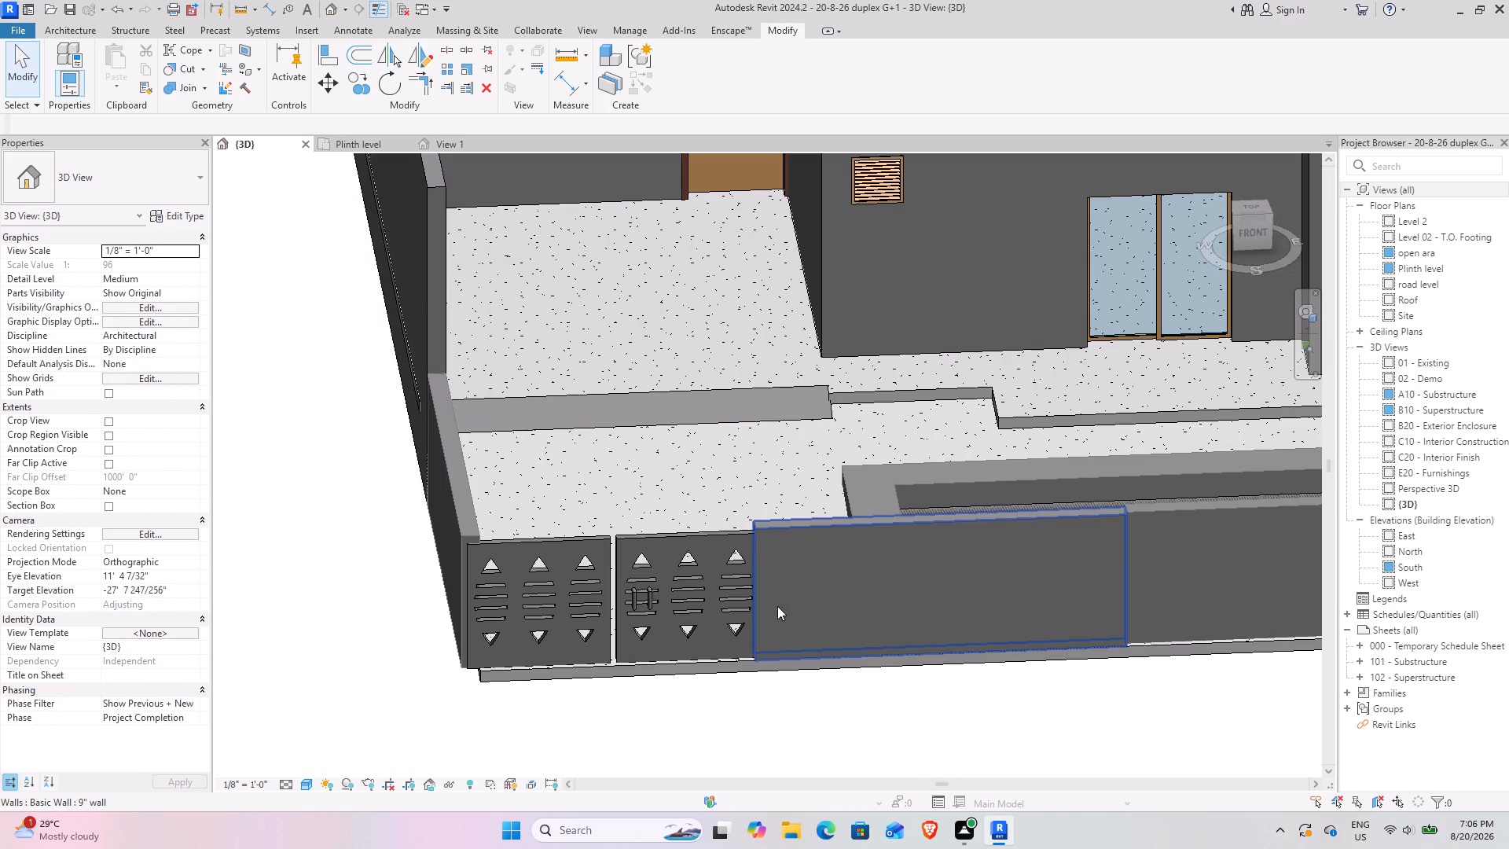
{"action": "middle_click_drag", "start_coordinate": [769, 606], "coordinate": [823, 544], "text": "shift"}
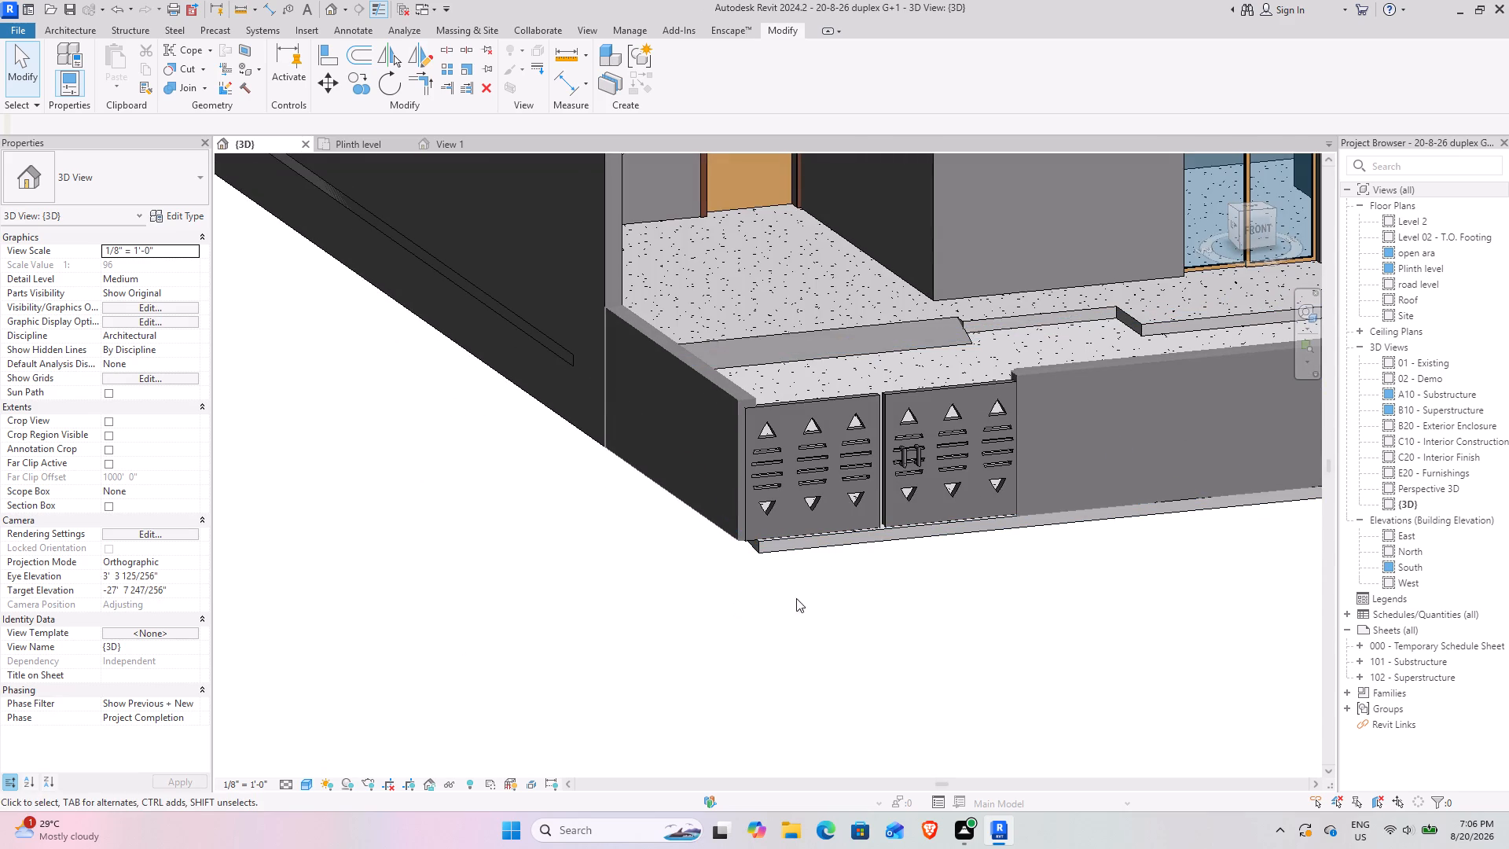
{"action": "middle_click_drag", "start_coordinate": [871, 591], "coordinate": [839, 625], "text": "shift"}
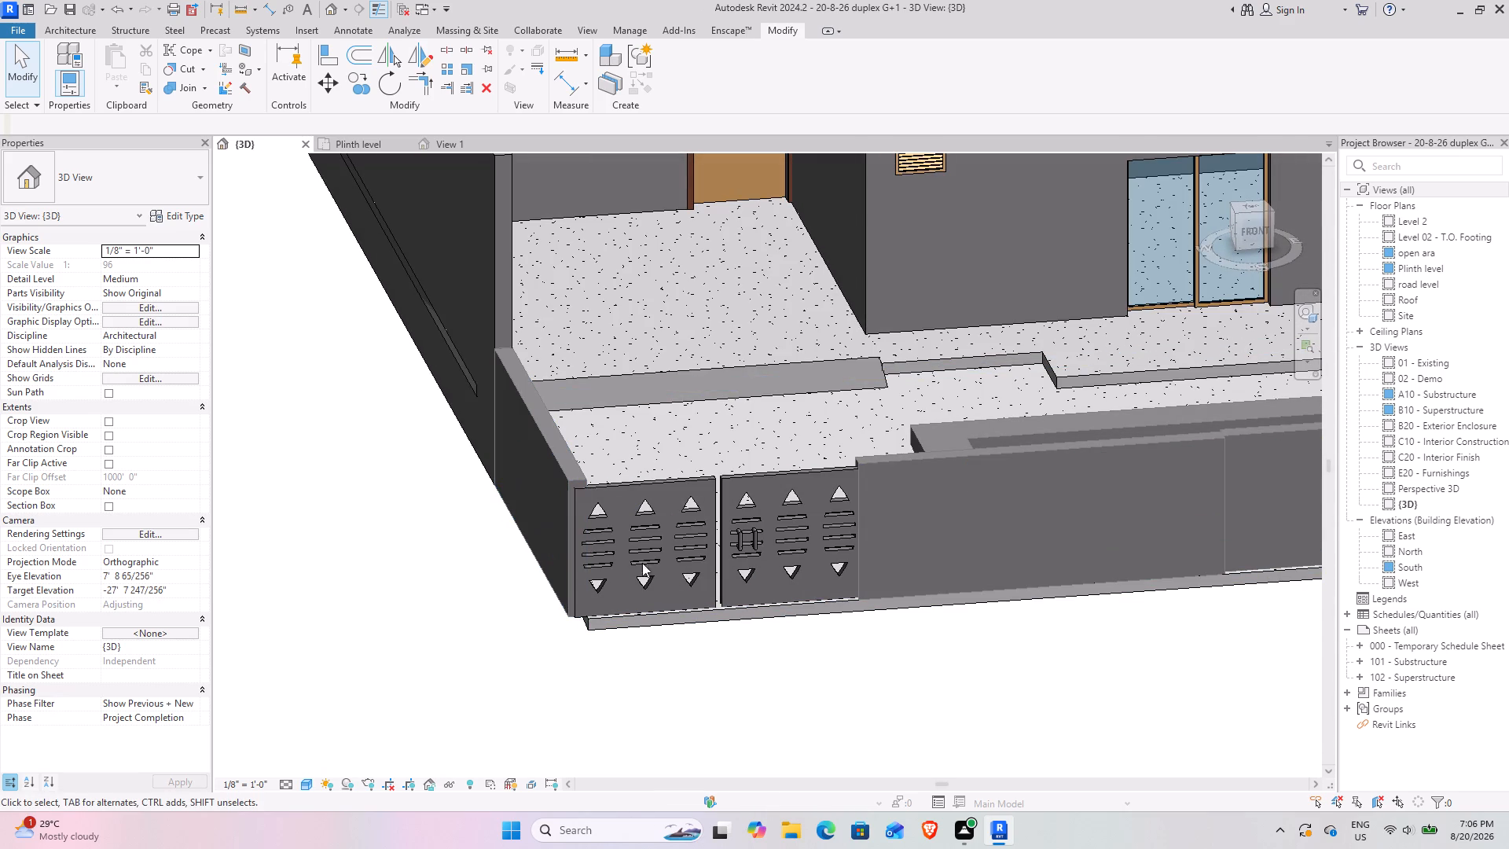
Examine the front gate's junction with the compound wall in 3D and in the Plinth level plan, and dismiss the save reminder.
{"action": "middle_click_drag", "start_coordinate": [764, 621], "coordinate": [732, 603], "text": "shift"}
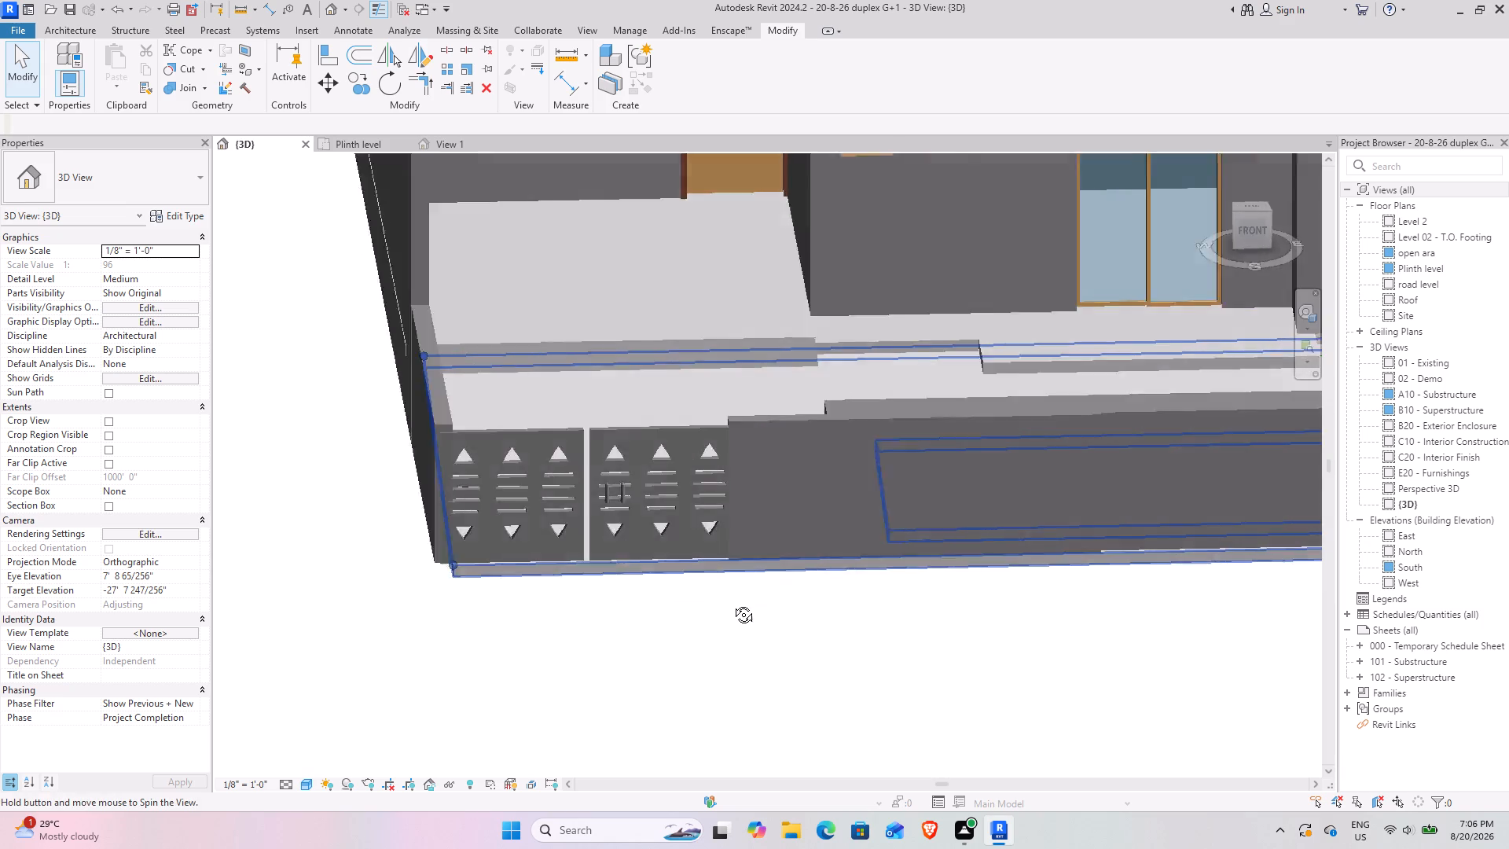
{"action": "middle_click_drag", "start_coordinate": [732, 603], "coordinate": [725, 598], "text": "shift"}
{"action": "middle_click_drag", "start_coordinate": [718, 590], "coordinate": [817, 550]}
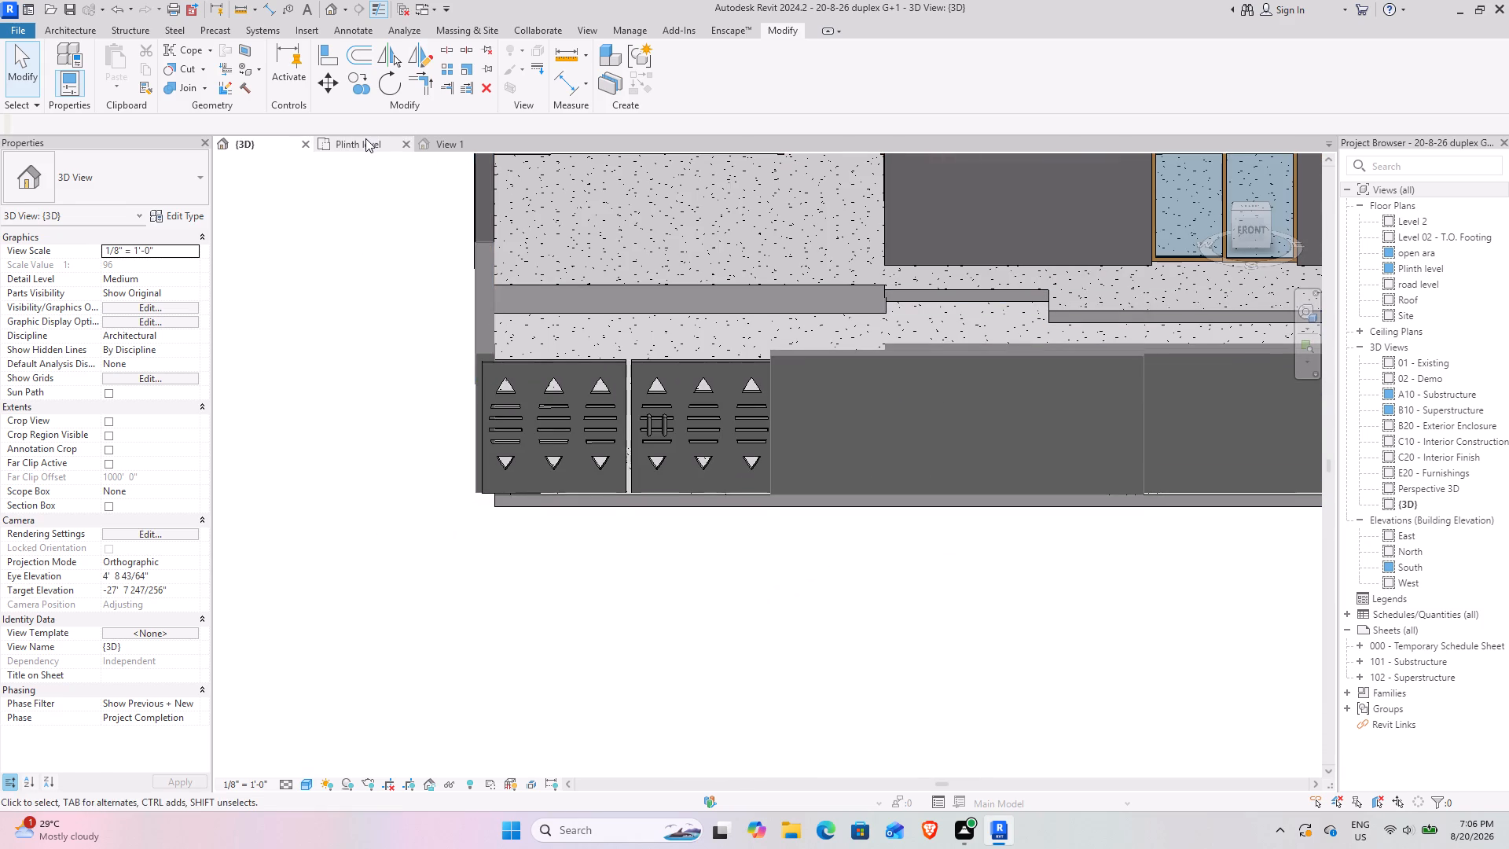
{"action": "left_click", "coordinate": [365, 138]}
{"action": "scroll", "coordinate": [899, 542], "scroll_direction": "down", "scroll_amount": 2}
{"action": "middle_click_drag", "start_coordinate": [955, 592], "coordinate": [727, 564]}
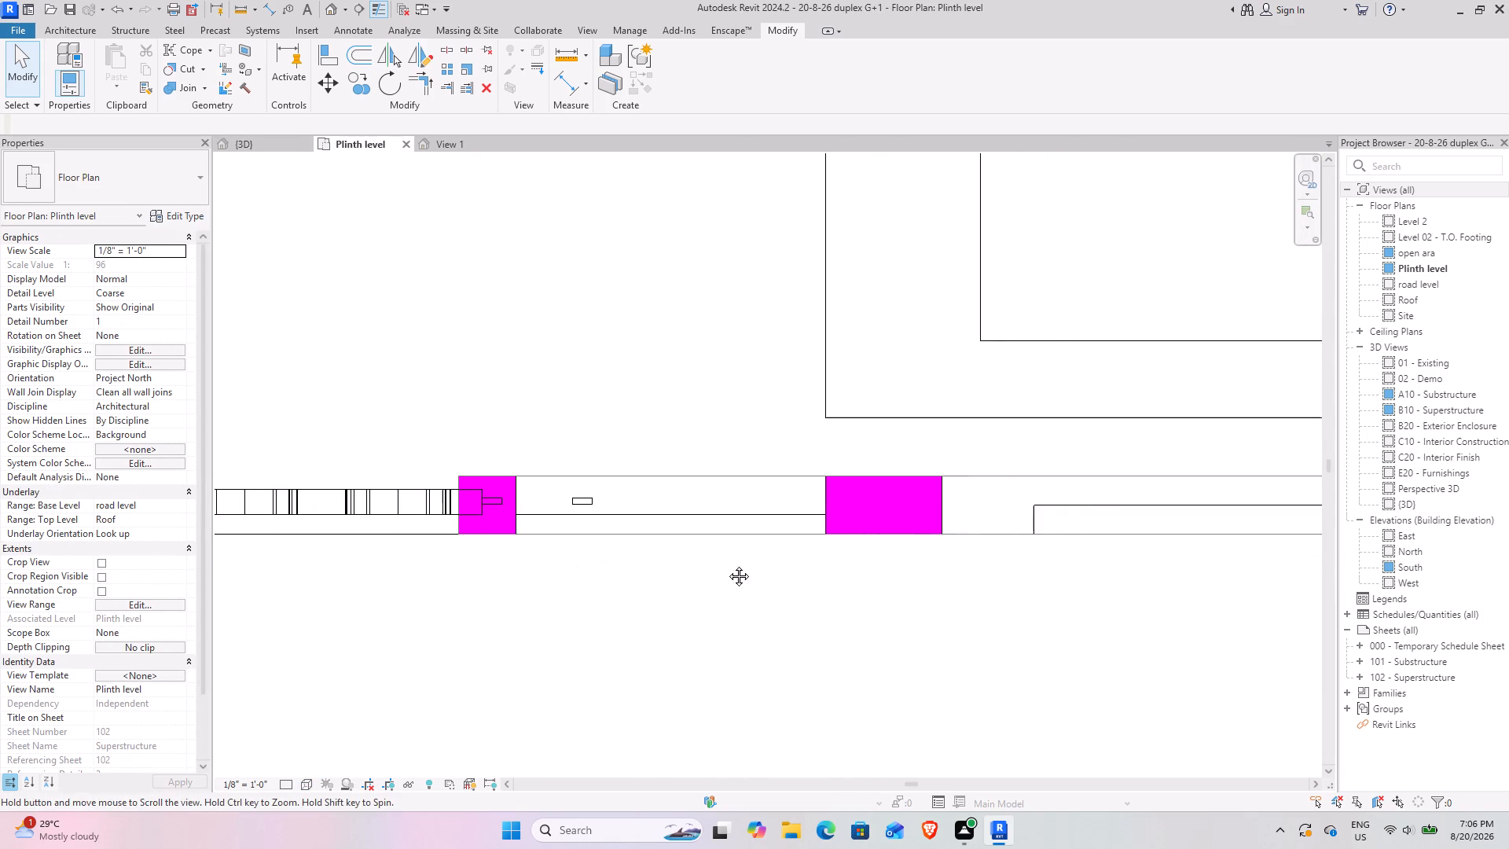
{"action": "middle_click_drag", "start_coordinate": [727, 564], "coordinate": [725, 564]}
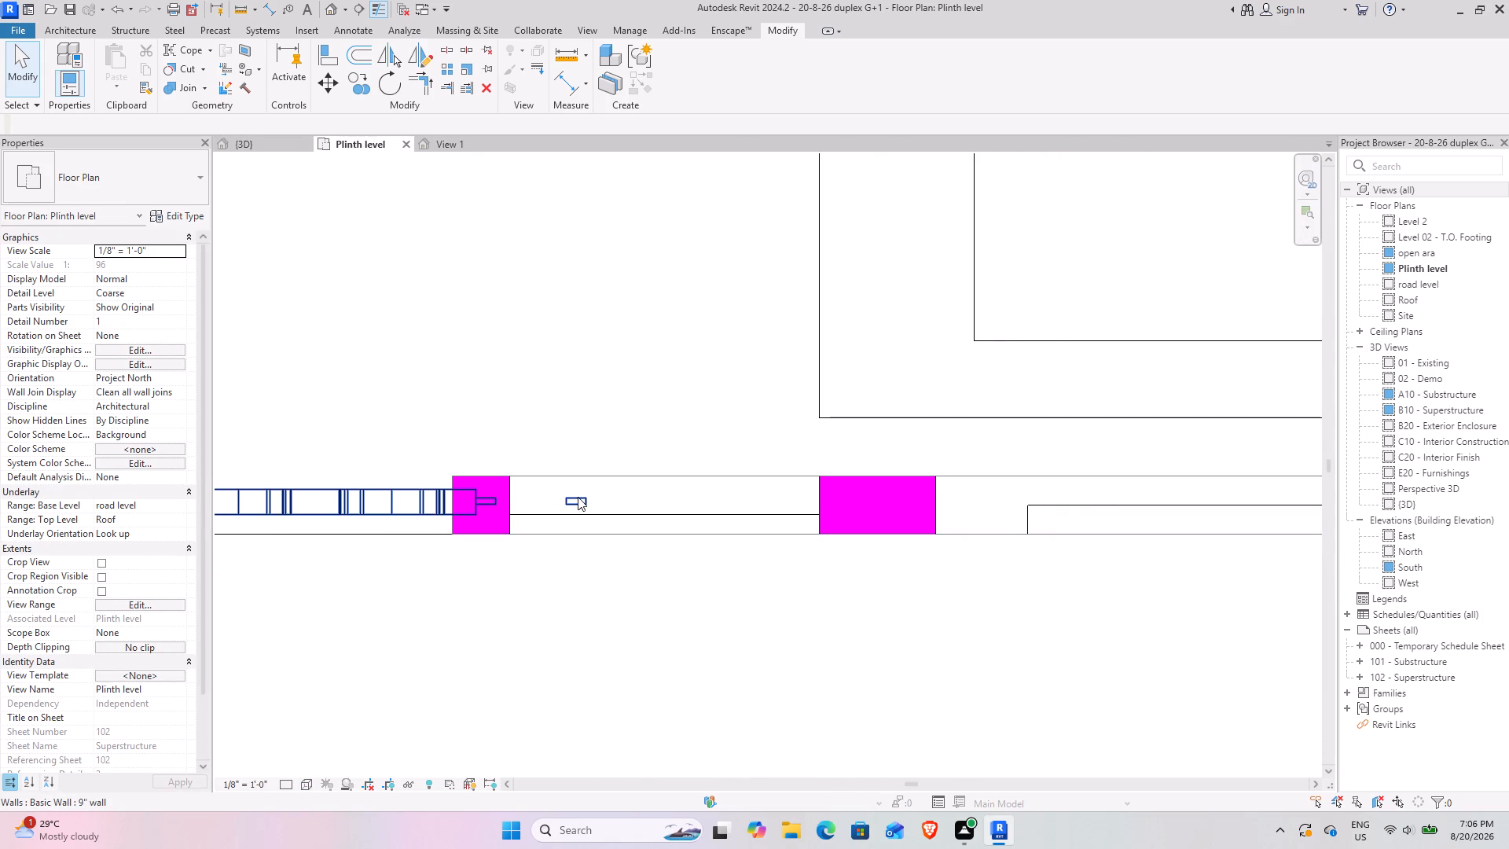
{"action": "left_click", "coordinate": [633, 557]}
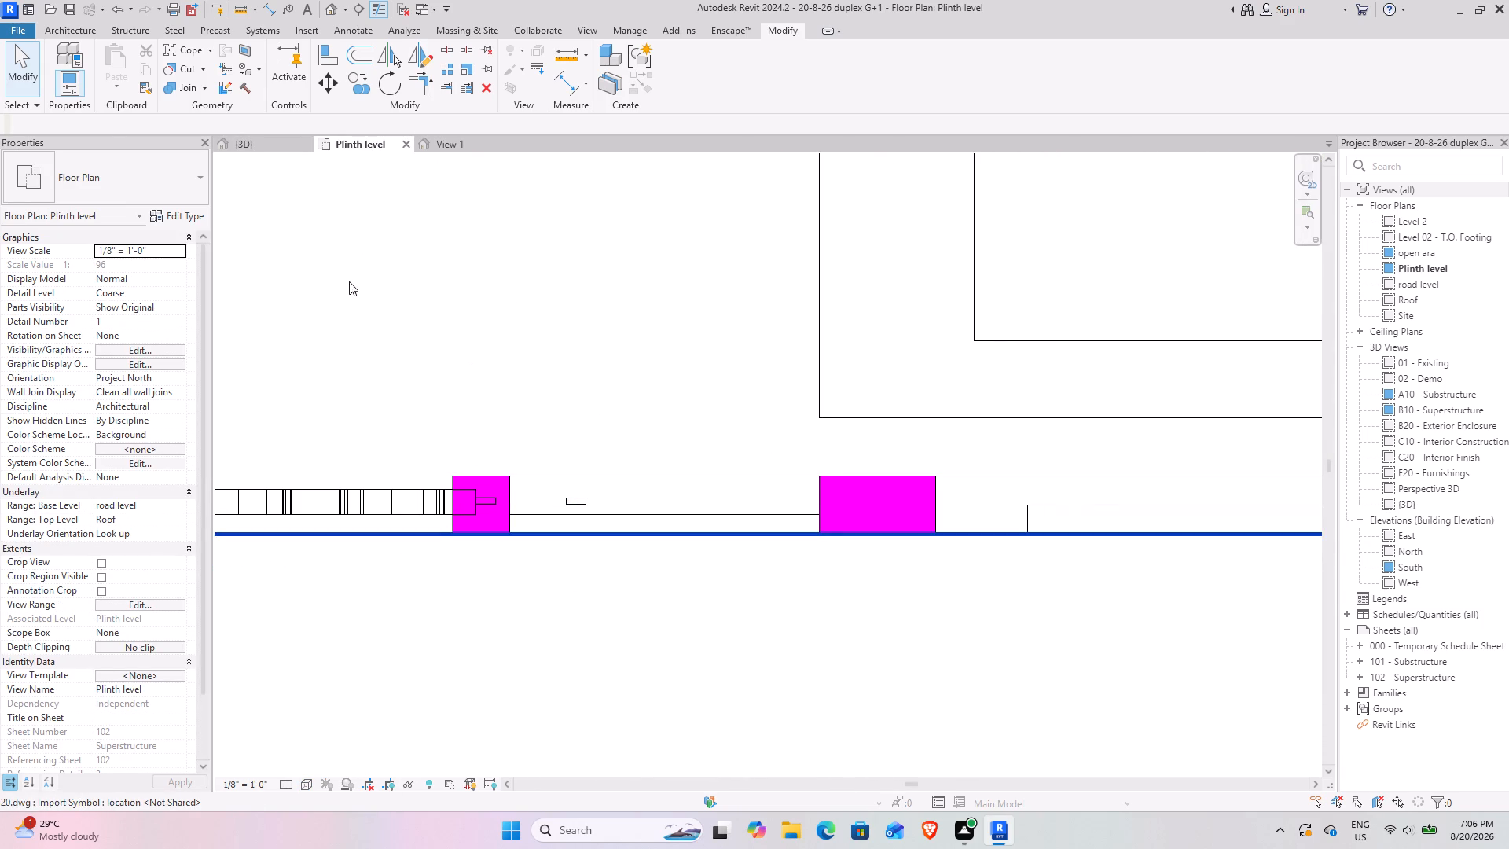
{"action": "left_click", "coordinate": [13, 62]}
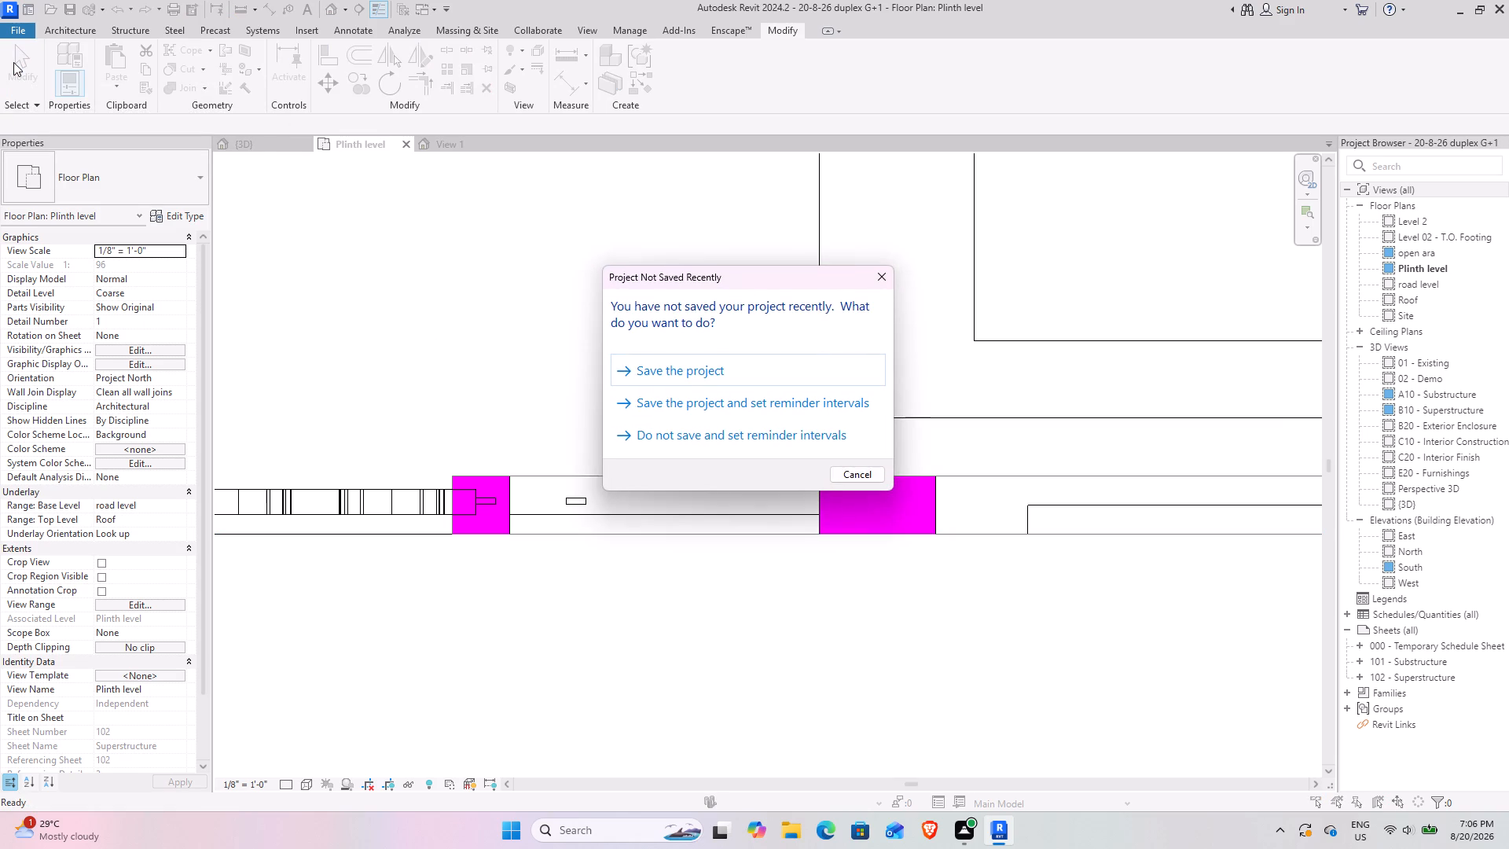
{"action": "left_click", "coordinate": [873, 284]}
Start placing a component and compare the gate families available to load in the Gate folder, using enlarged thumbnails.
{"action": "left_click", "coordinate": [72, 33]}
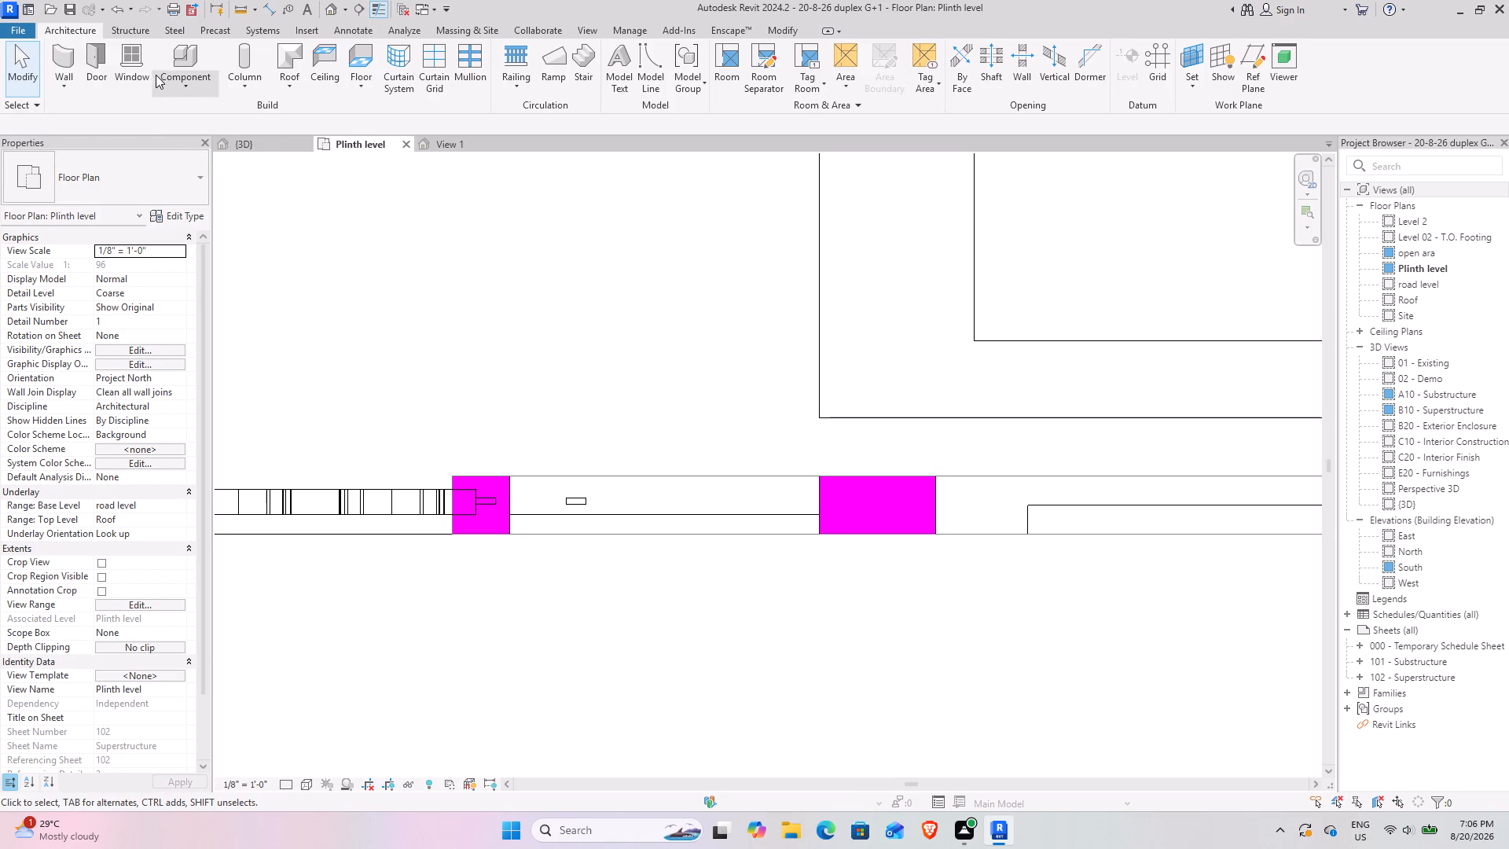
{"action": "left_click", "coordinate": [189, 54]}
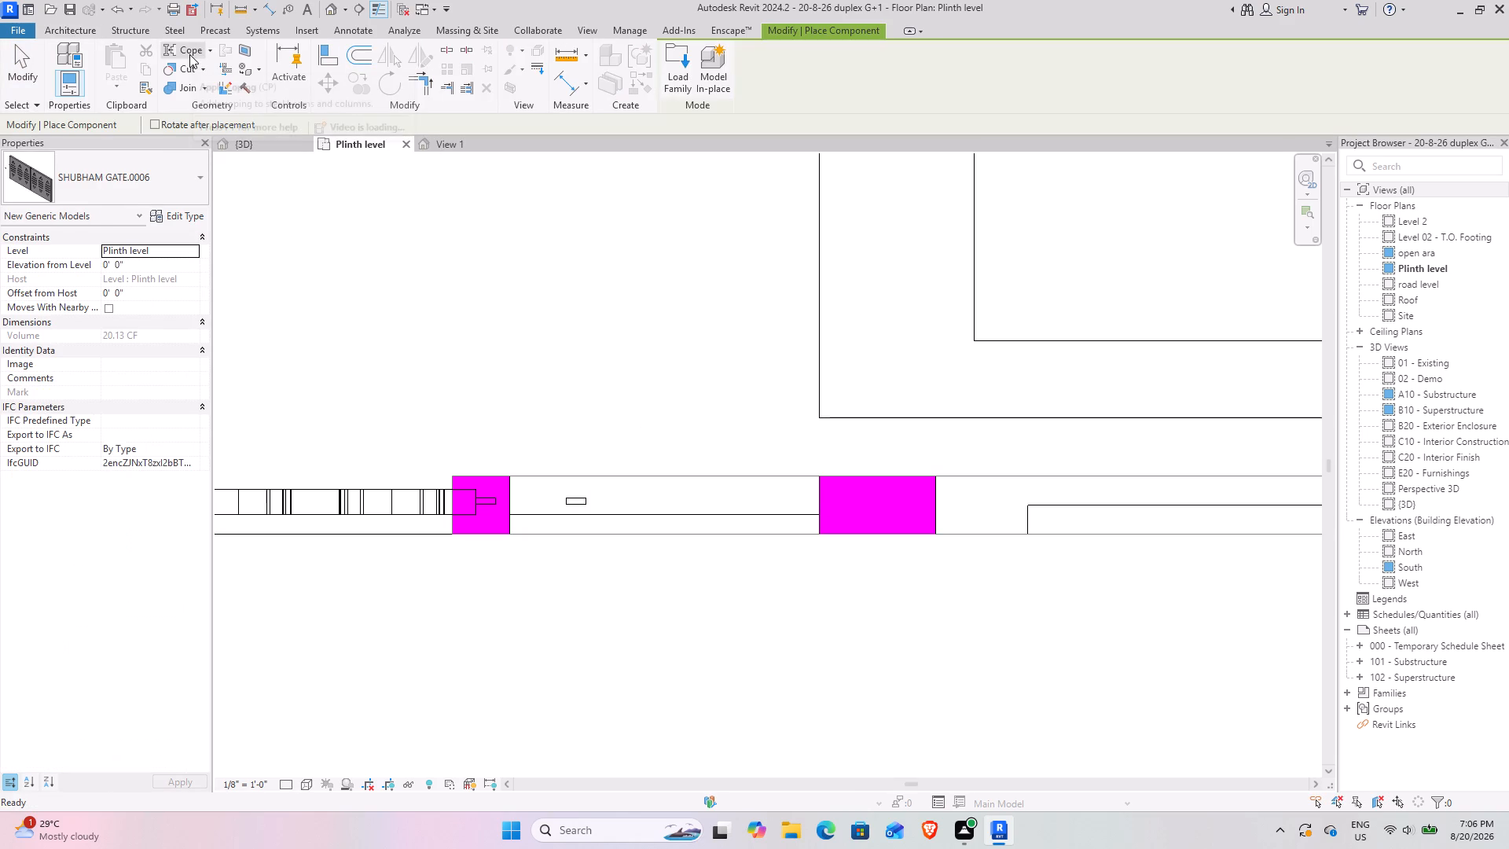
{"action": "left_click", "coordinate": [677, 78]}
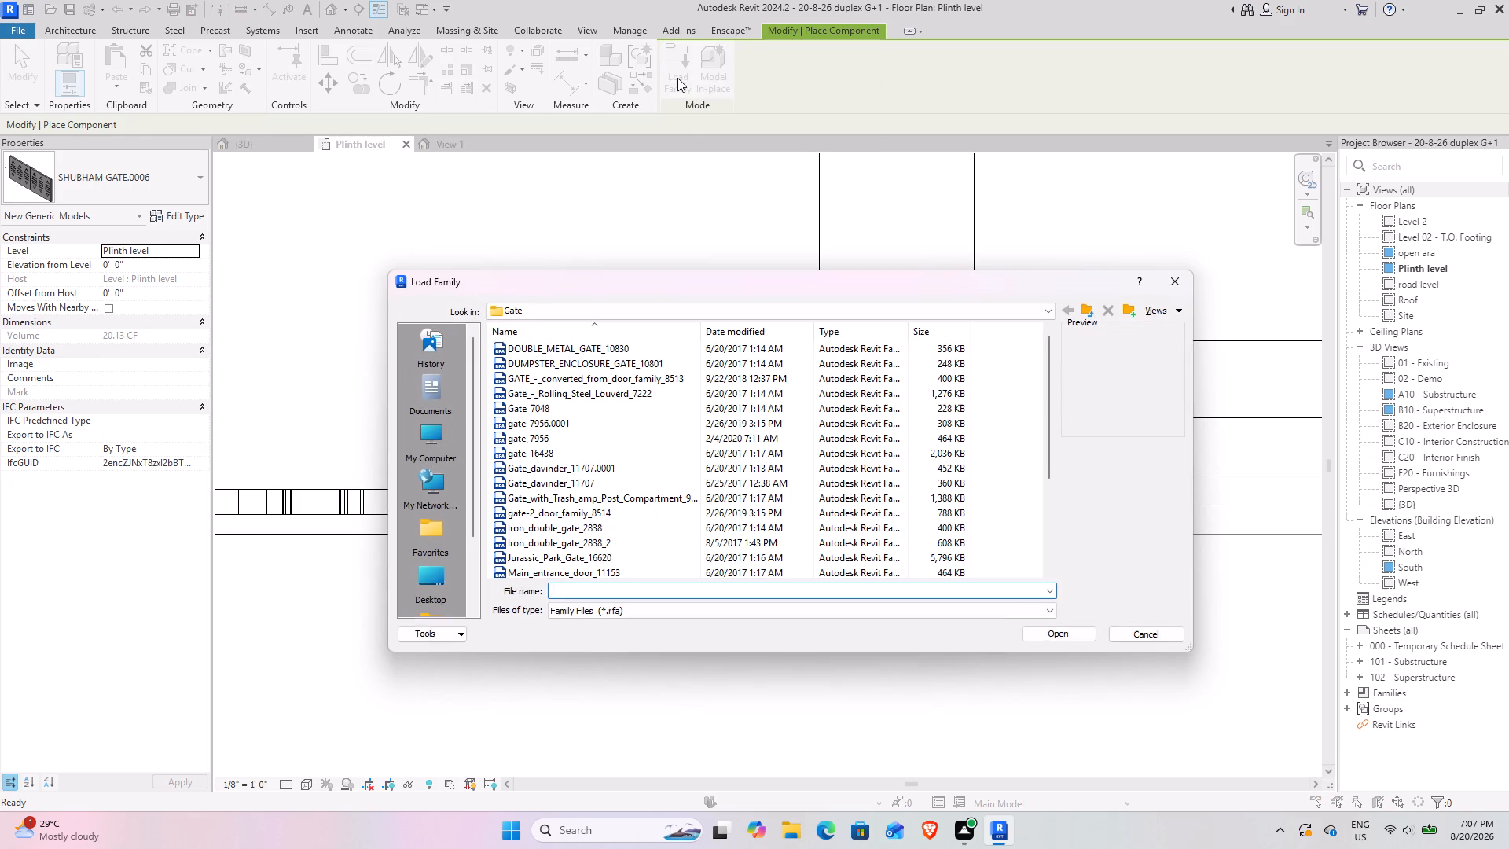
{"action": "scroll", "coordinate": [701, 458], "scroll_direction": "up", "scroll_amount": 19, "text": "ctrl"}
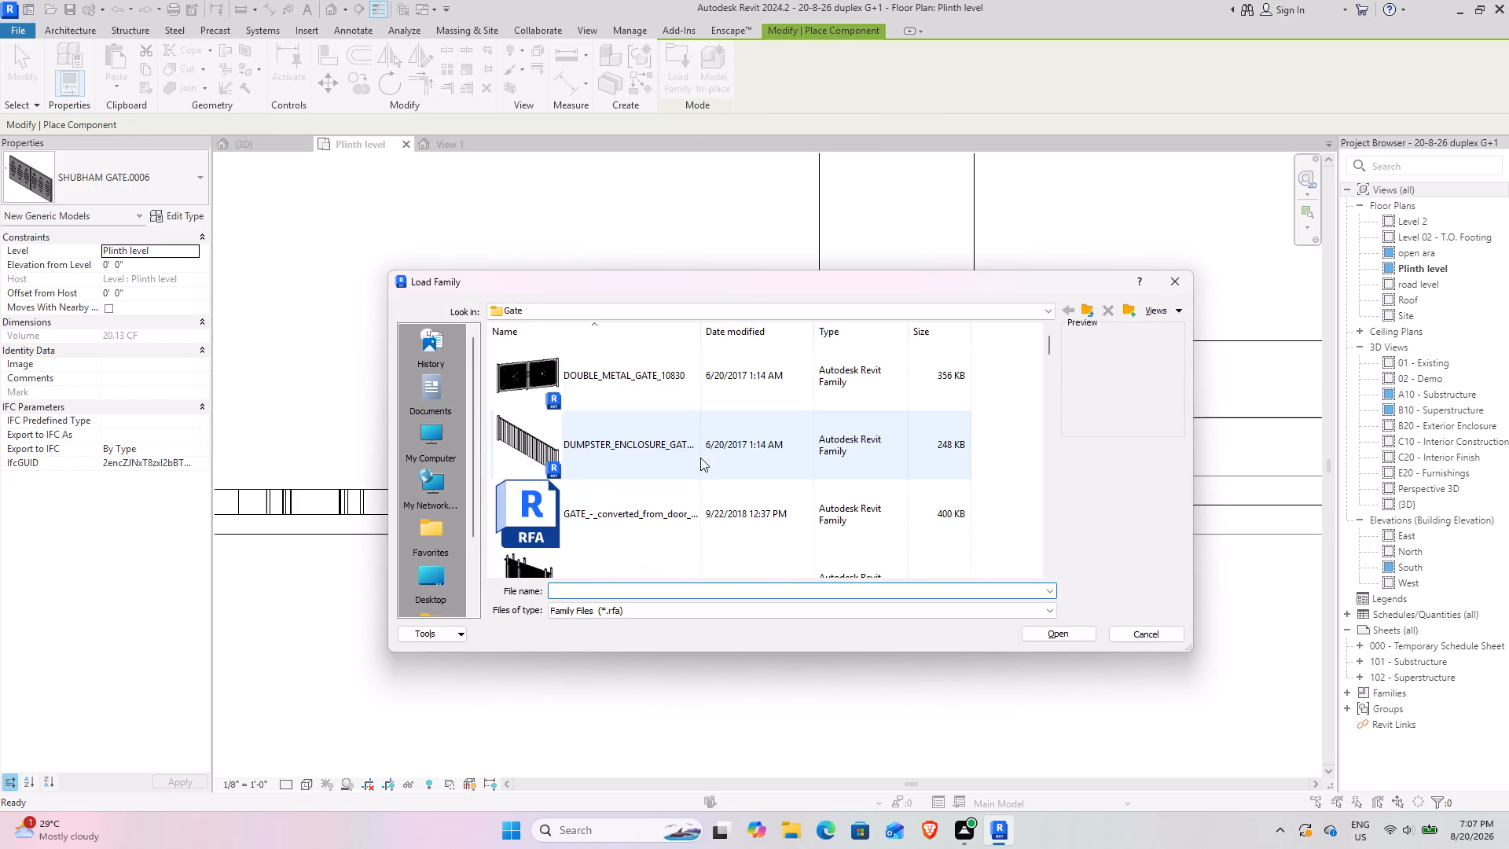
{"action": "scroll", "coordinate": [700, 458], "scroll_direction": "down", "scroll_amount": 6}
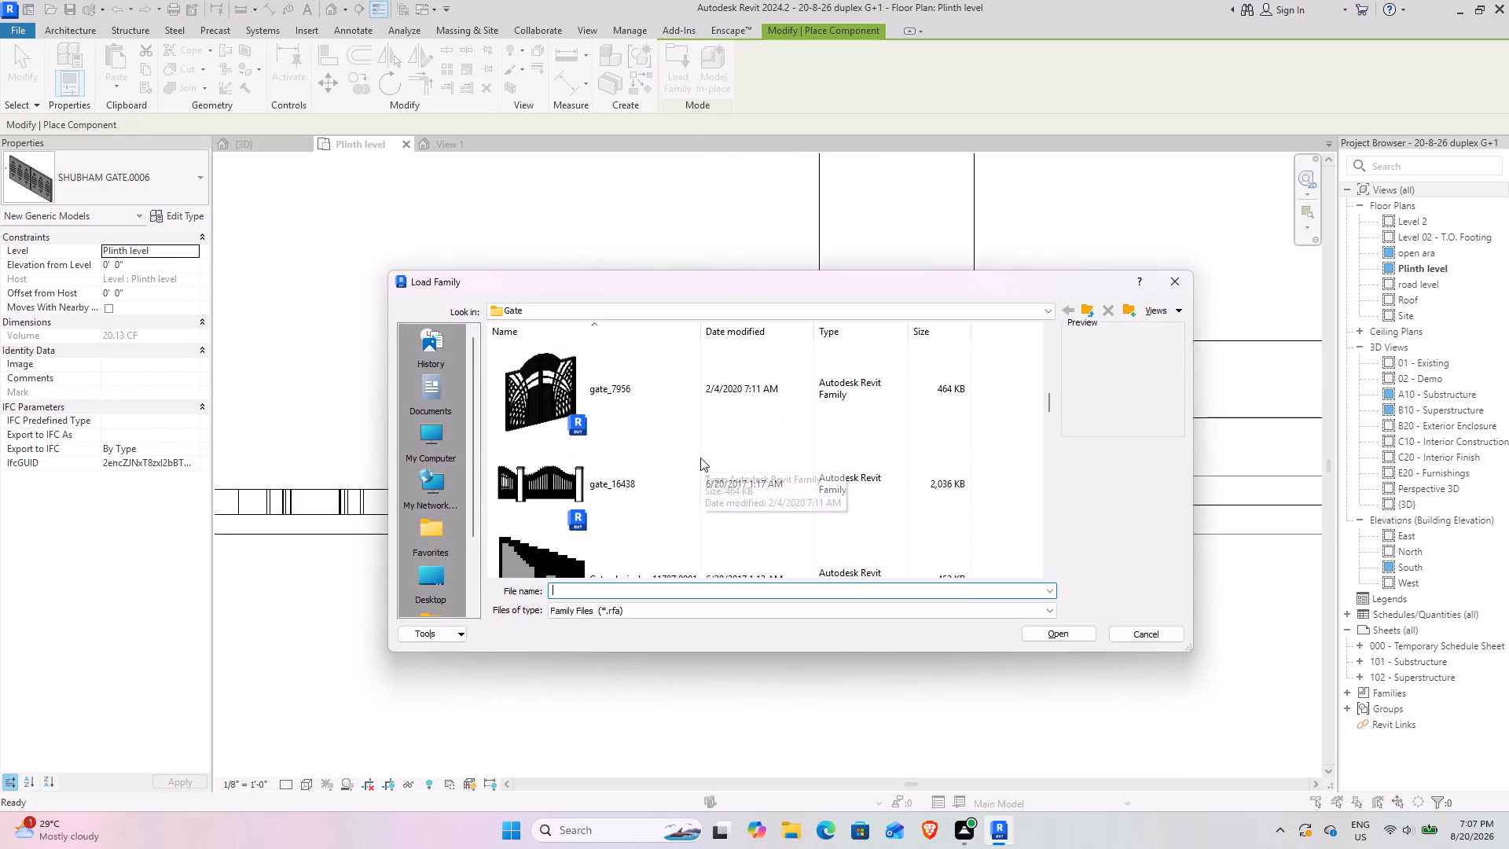
{"action": "scroll", "coordinate": [700, 458], "scroll_direction": "down", "scroll_amount": 5}
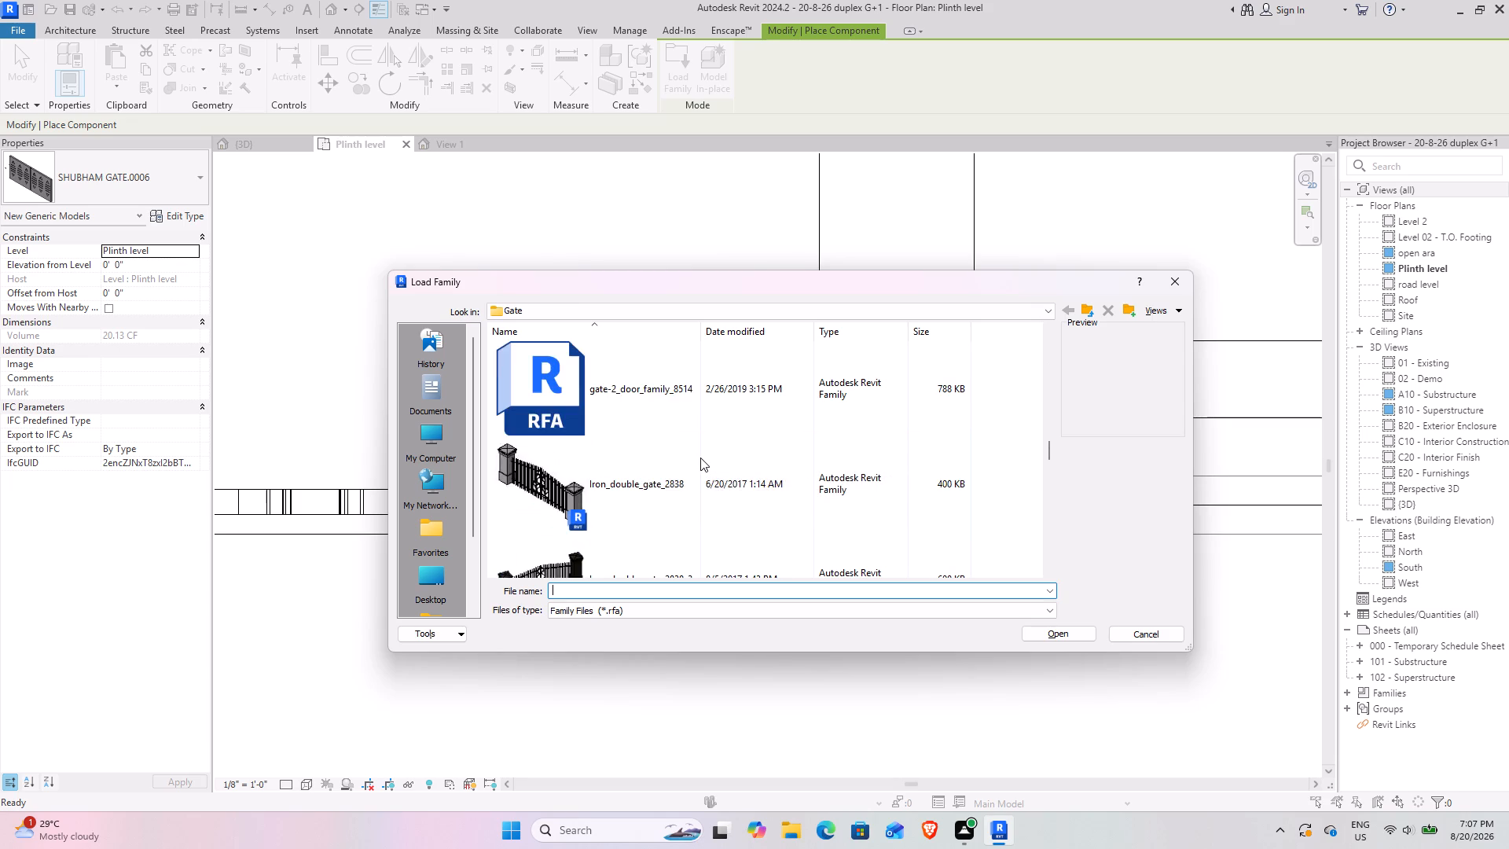
{"action": "scroll", "coordinate": [700, 458], "scroll_direction": "down", "scroll_amount": 6}
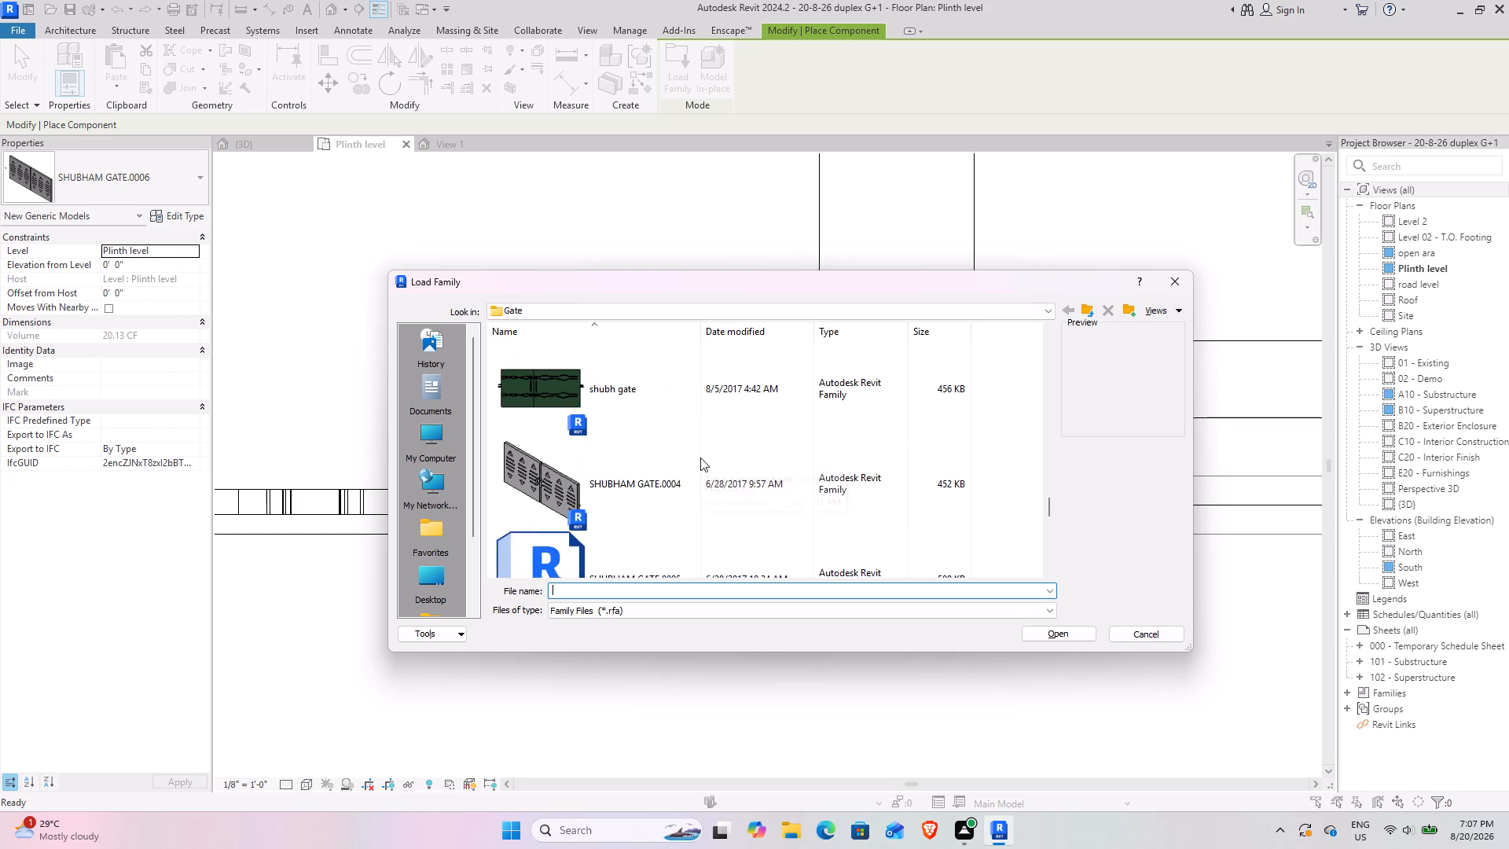
{"action": "scroll", "coordinate": [700, 458], "scroll_direction": "down", "scroll_amount": 4}
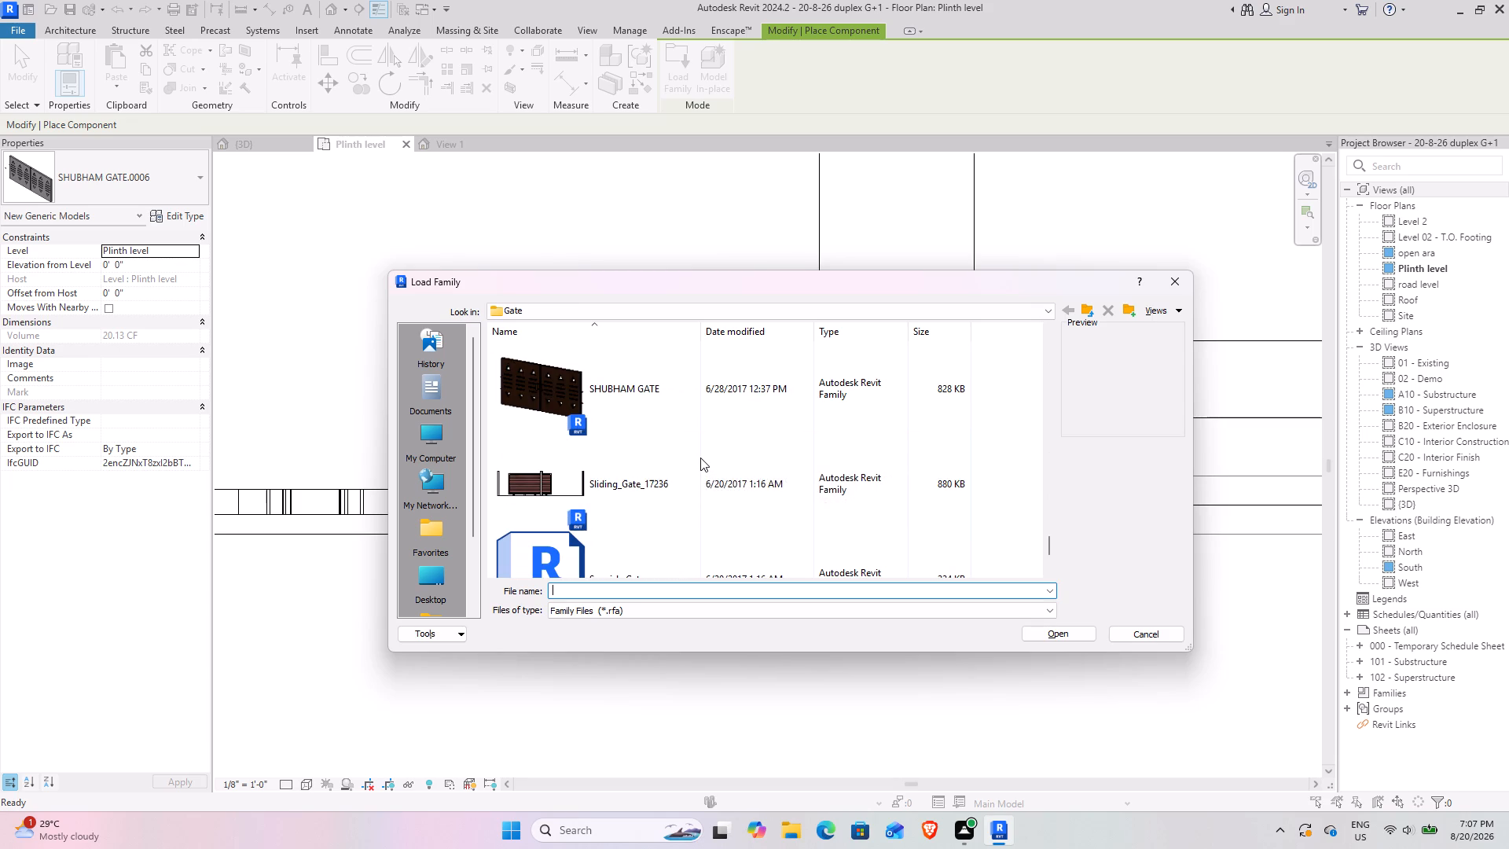
{"action": "scroll", "coordinate": [700, 458], "scroll_direction": "down", "scroll_amount": 1}
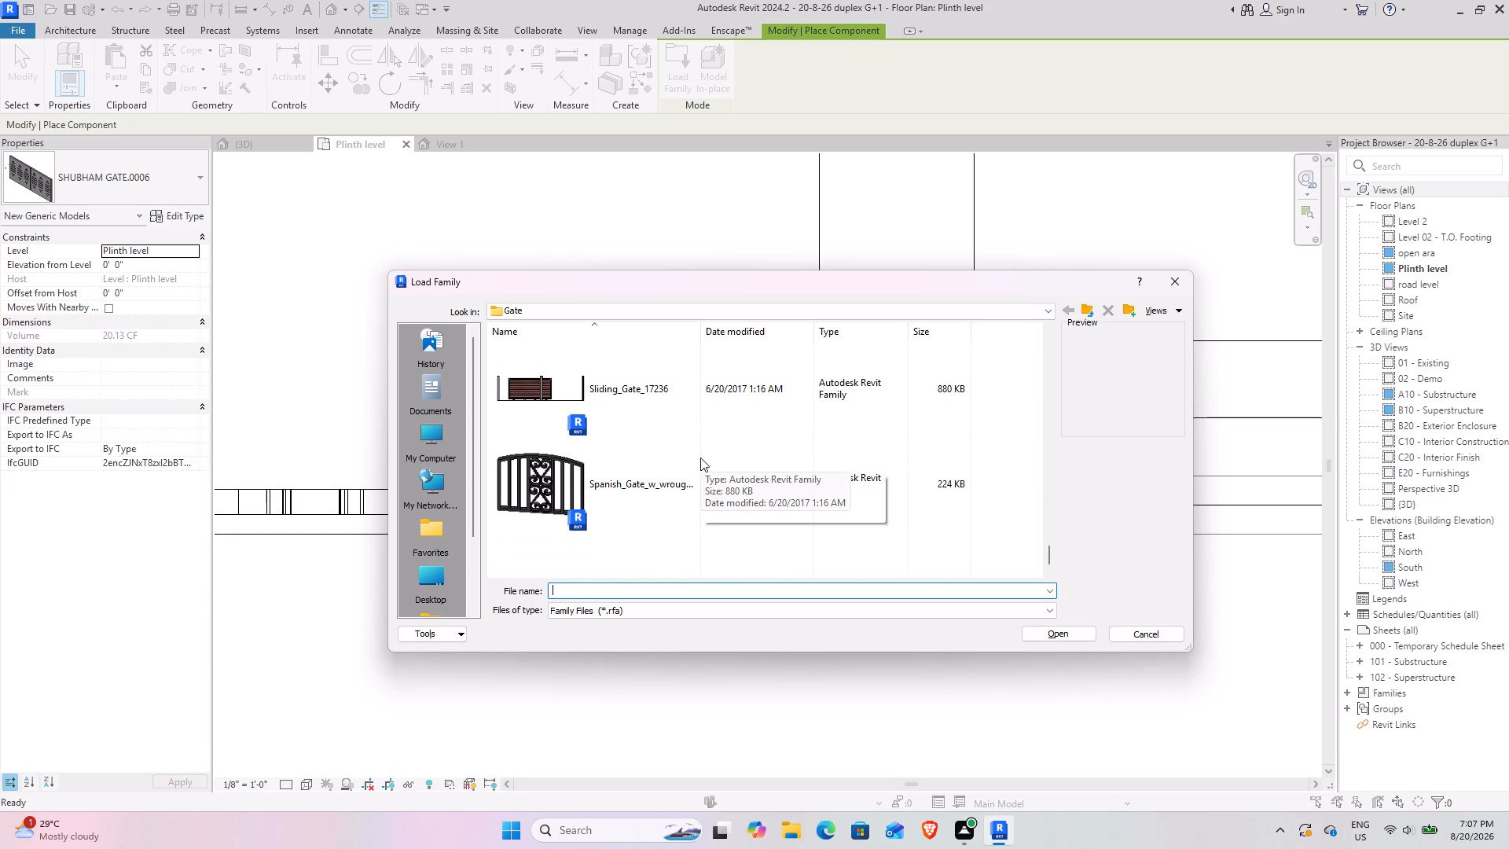
{"action": "scroll", "coordinate": [700, 458], "scroll_direction": "down", "scroll_amount": 3}
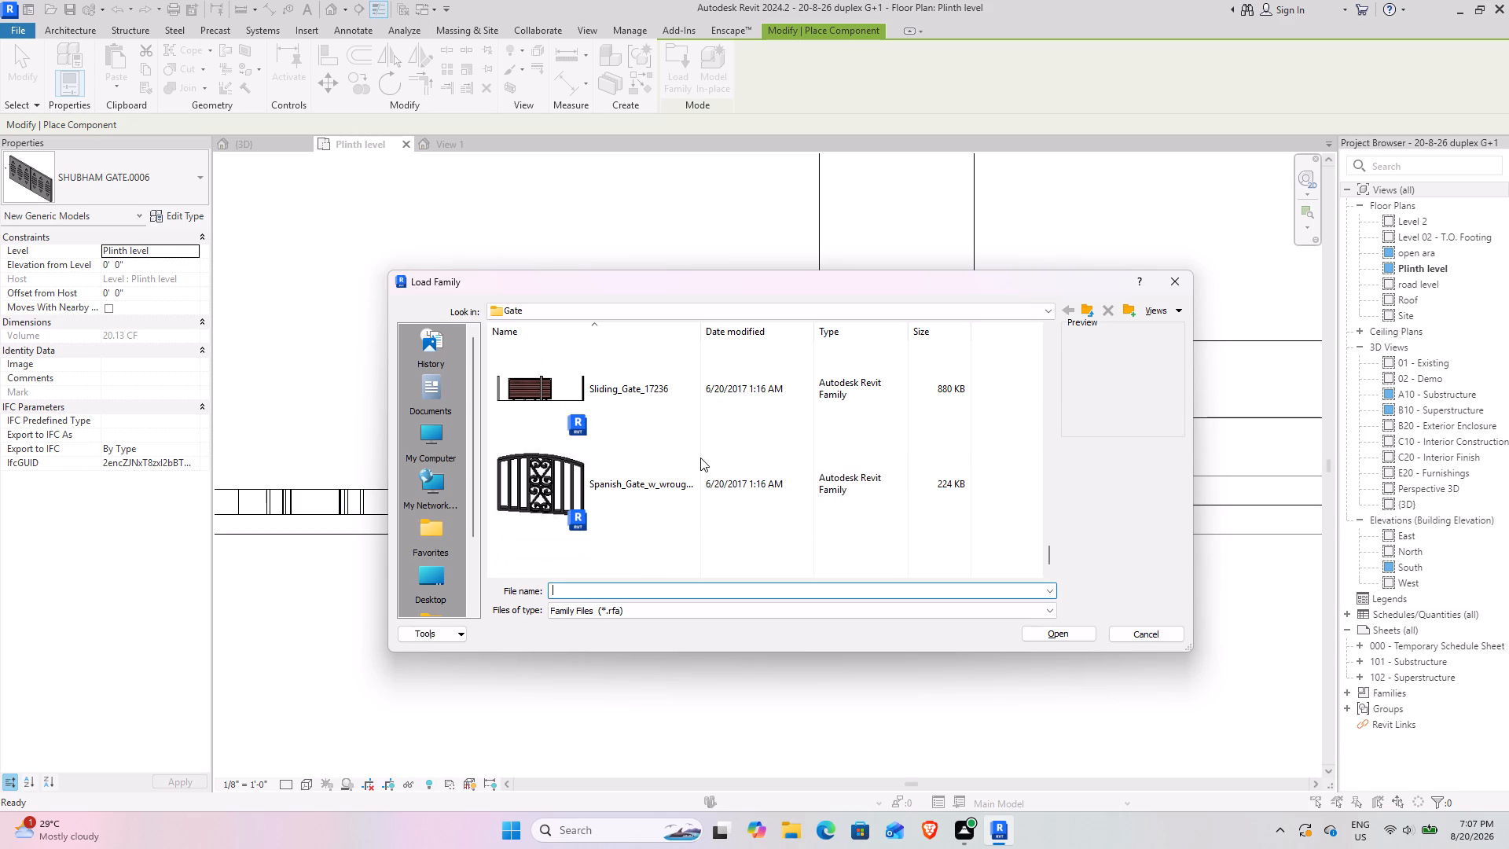
{"action": "scroll", "coordinate": [707, 455], "scroll_direction": "down", "scroll_amount": 2}
{"action": "scroll", "coordinate": [719, 479], "scroll_direction": "up", "scroll_amount": 18}
{"action": "scroll", "coordinate": [719, 479], "scroll_direction": "up", "scroll_amount": 8}
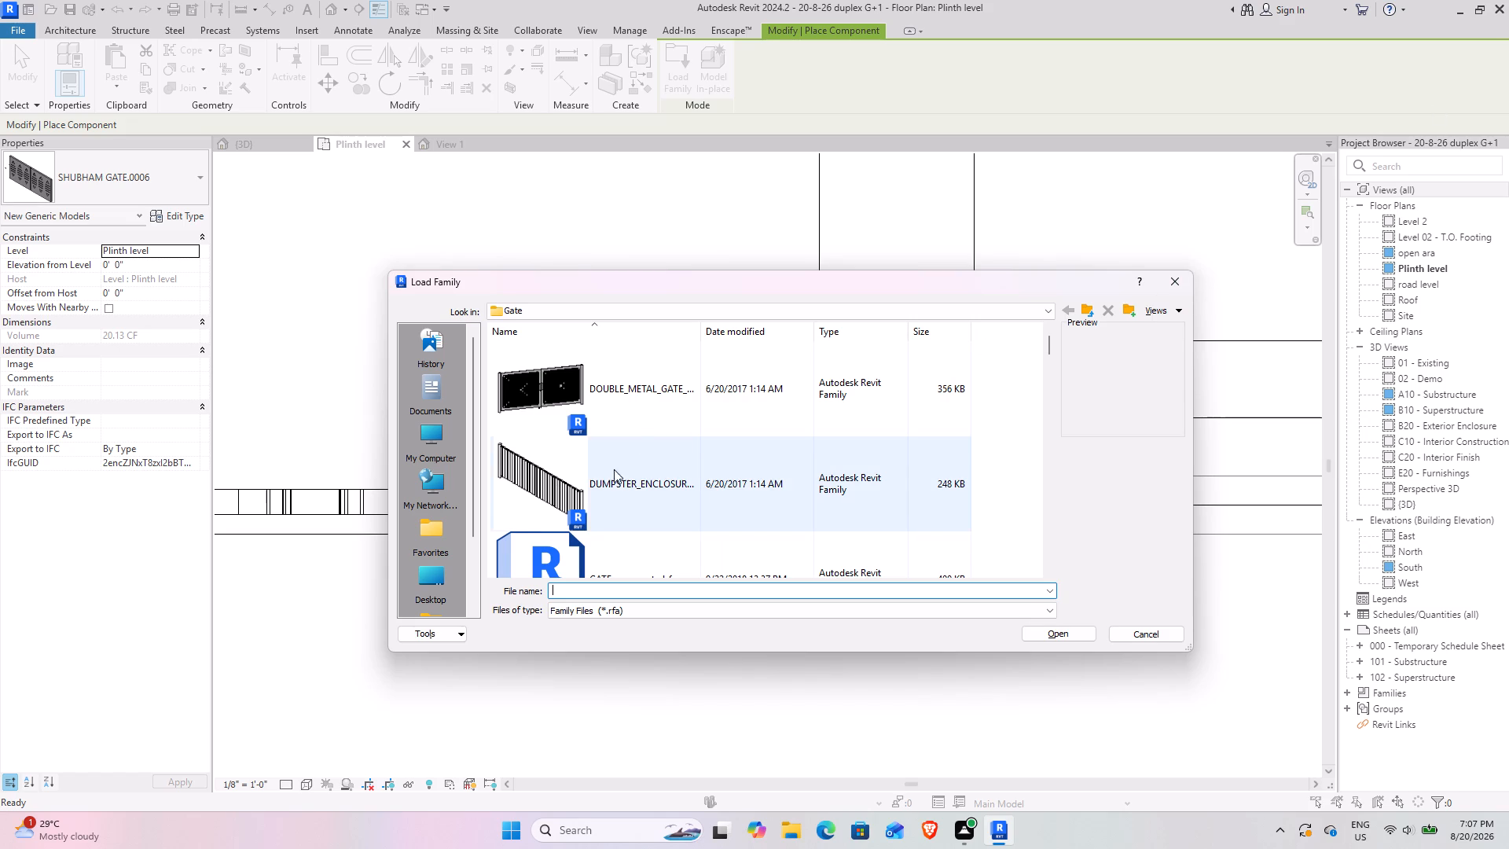
{"action": "scroll", "coordinate": [640, 438], "scroll_direction": "down", "scroll_amount": 3}
{"action": "scroll", "coordinate": [640, 438], "scroll_direction": "up", "scroll_amount": 2}
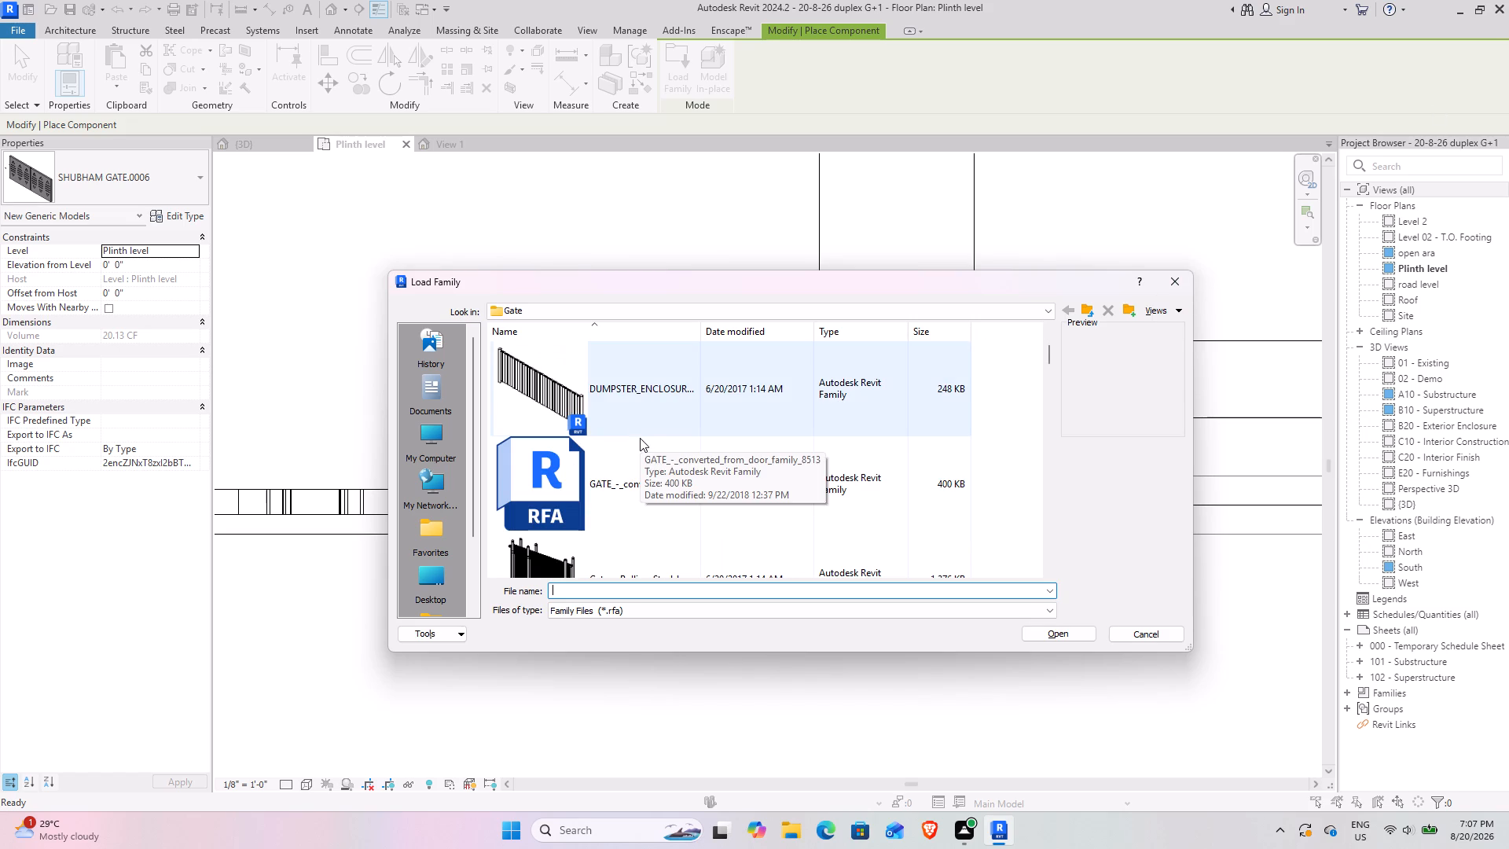
{"action": "scroll", "coordinate": [622, 521], "scroll_direction": "down", "scroll_amount": 2}
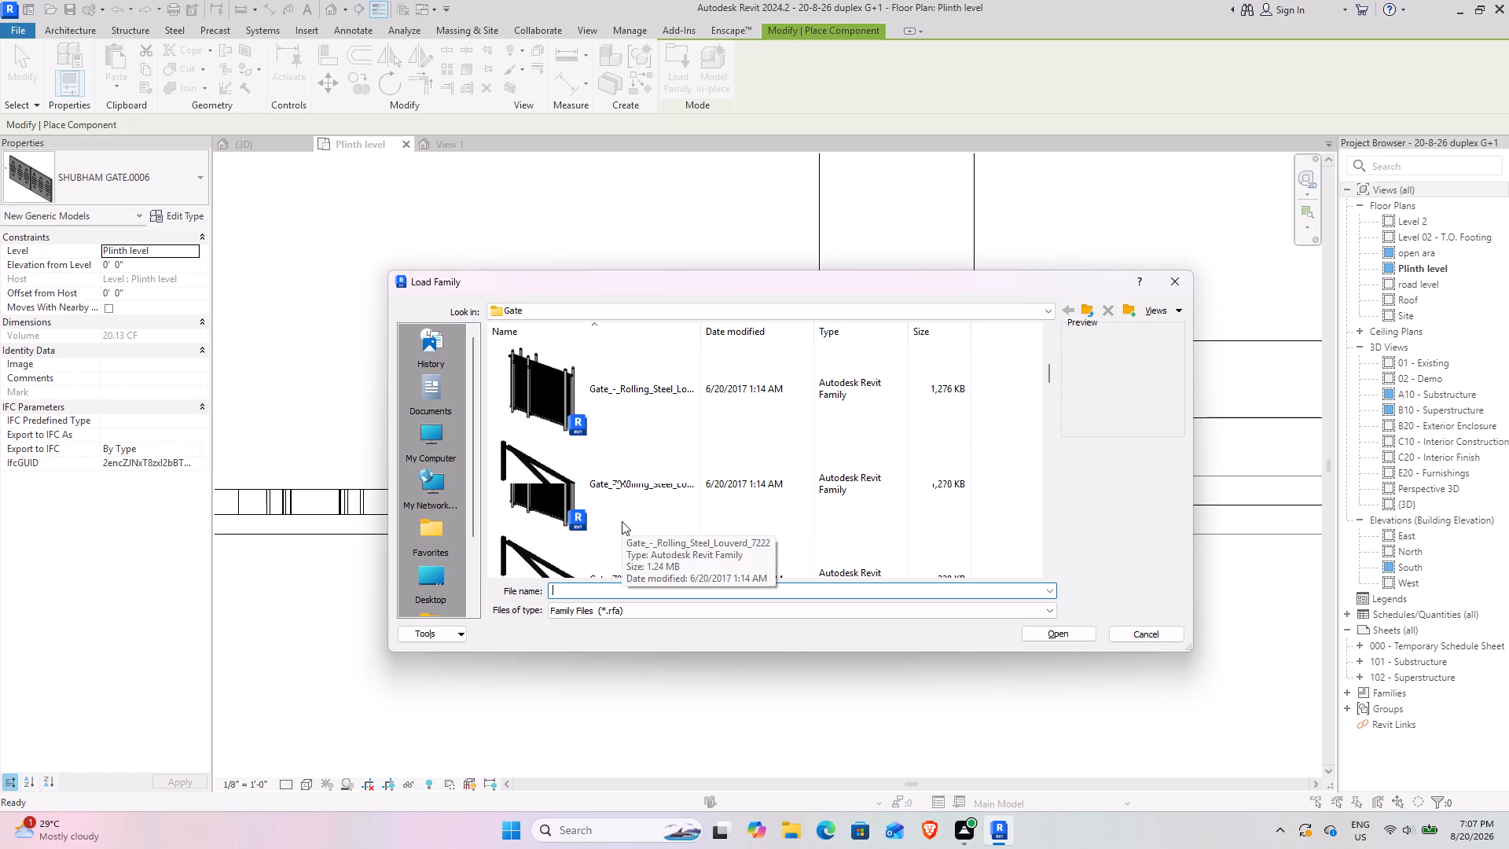
{"action": "scroll", "coordinate": [622, 521], "scroll_direction": "down", "scroll_amount": 7}
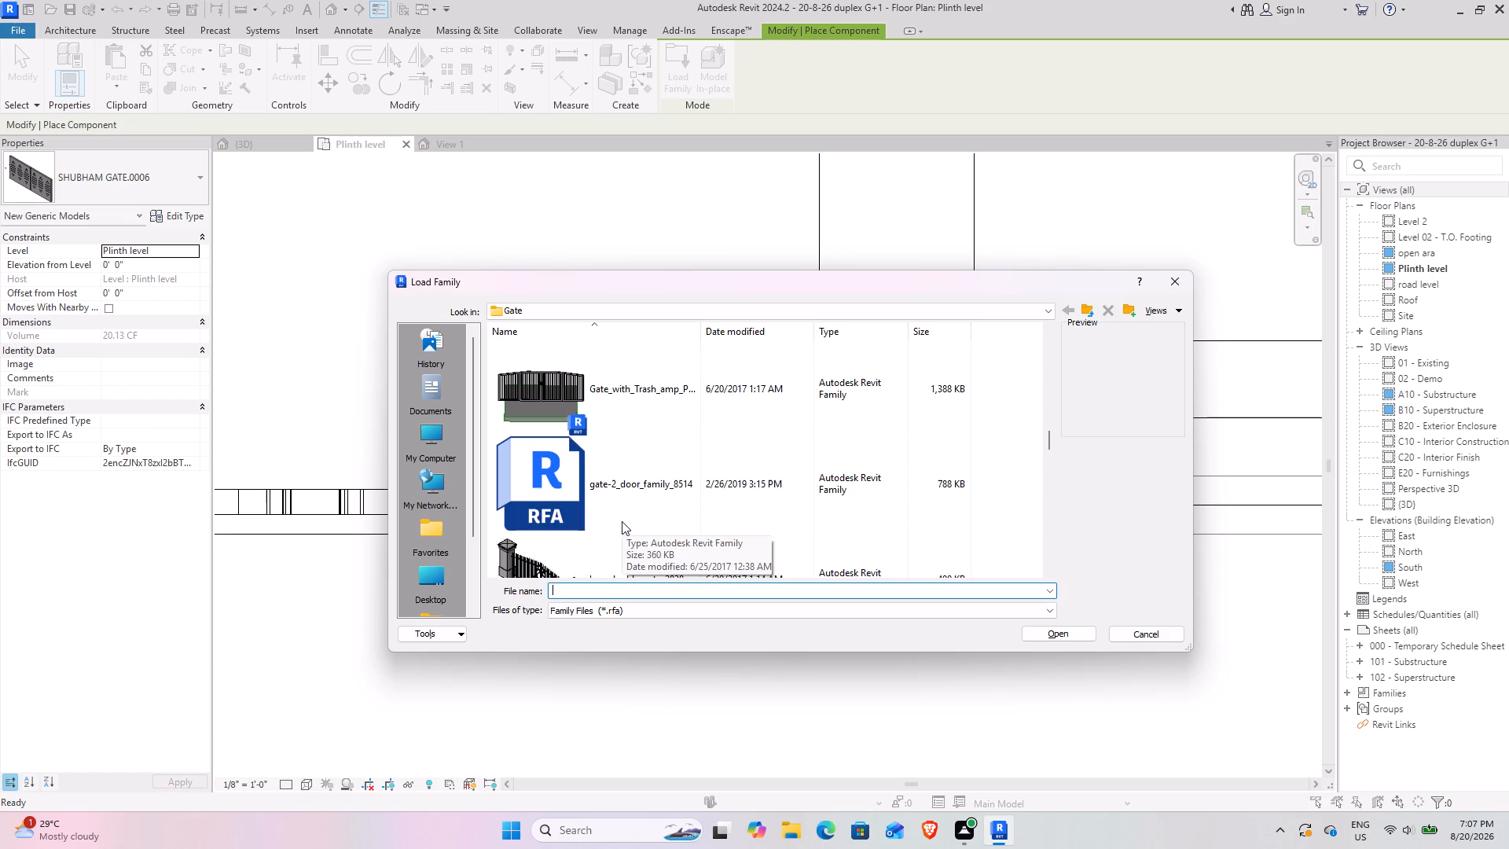
{"action": "scroll", "coordinate": [622, 521], "scroll_direction": "down", "scroll_amount": 4}
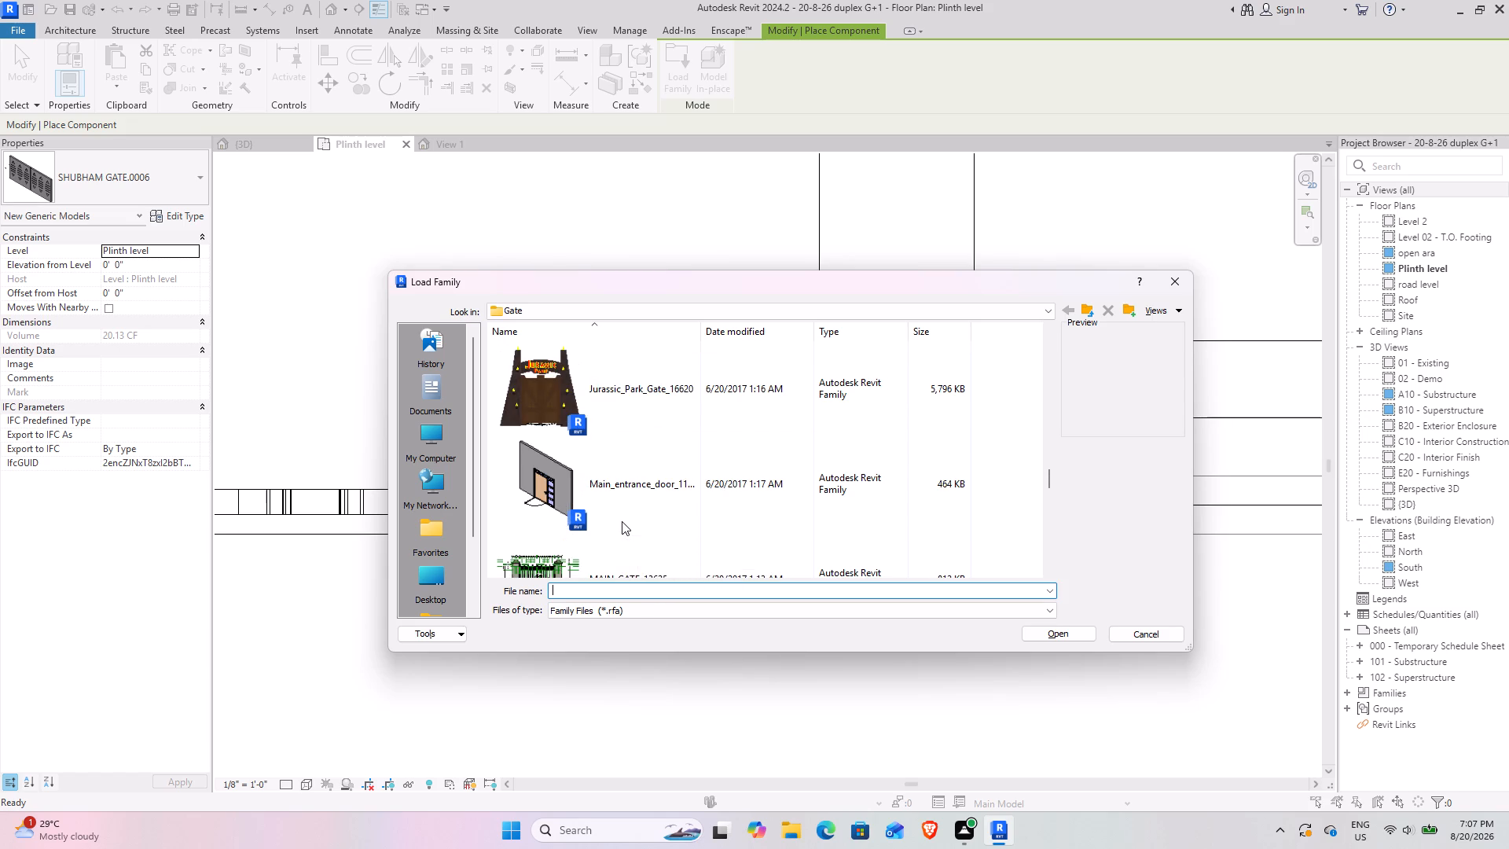
{"action": "scroll", "coordinate": [622, 521], "scroll_direction": "down", "scroll_amount": 1}
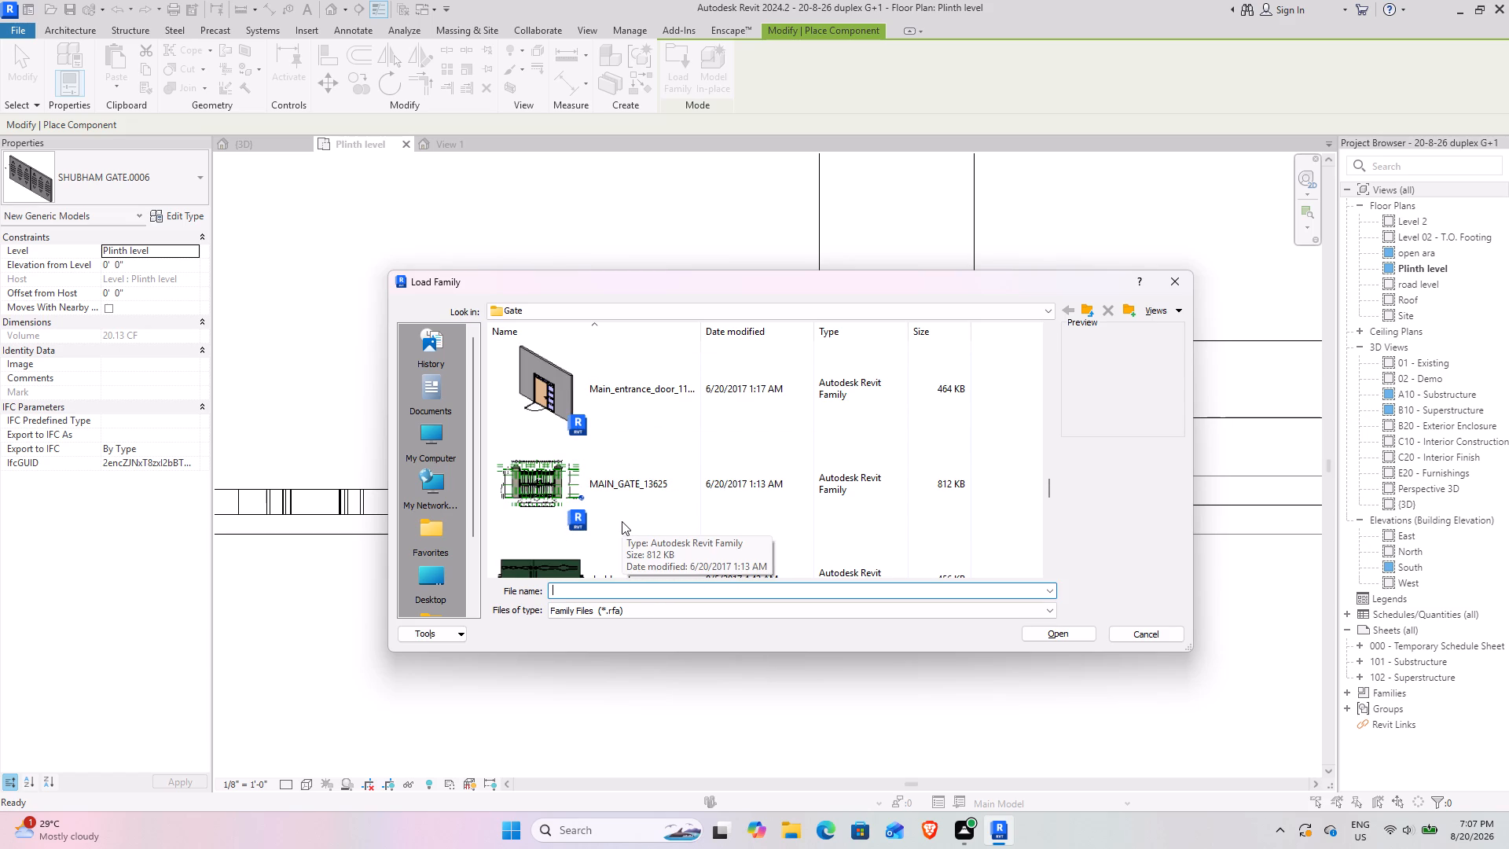
{"action": "scroll", "coordinate": [622, 521], "scroll_direction": "down", "scroll_amount": 1}
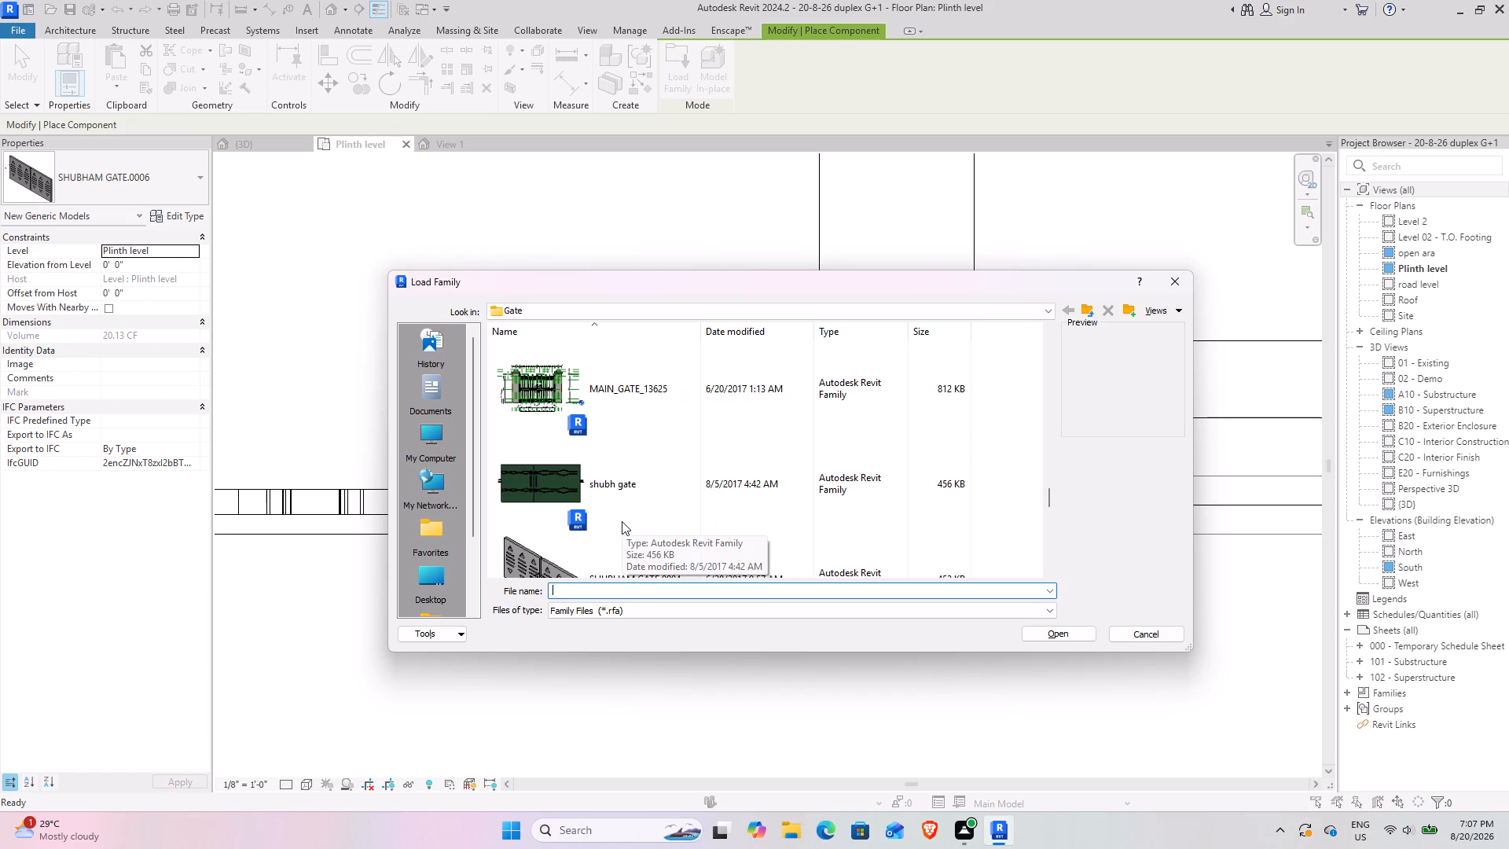
{"action": "scroll", "coordinate": [622, 521], "scroll_direction": "down", "scroll_amount": 3}
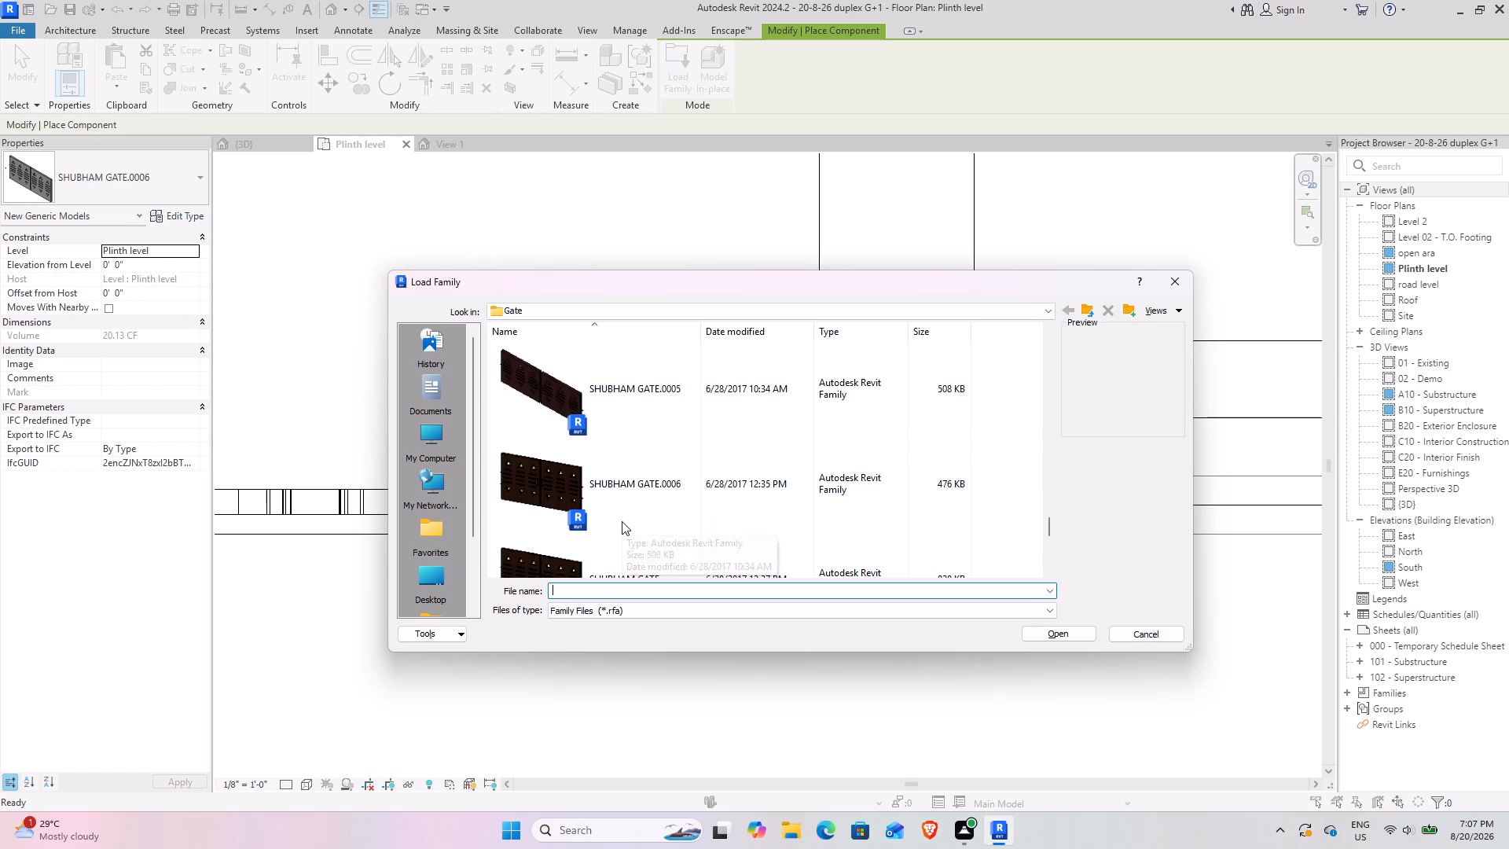
{"action": "scroll", "coordinate": [622, 521], "scroll_direction": "down", "scroll_amount": 3}
{"action": "scroll", "coordinate": [622, 521], "scroll_direction": "up", "scroll_amount": 2}
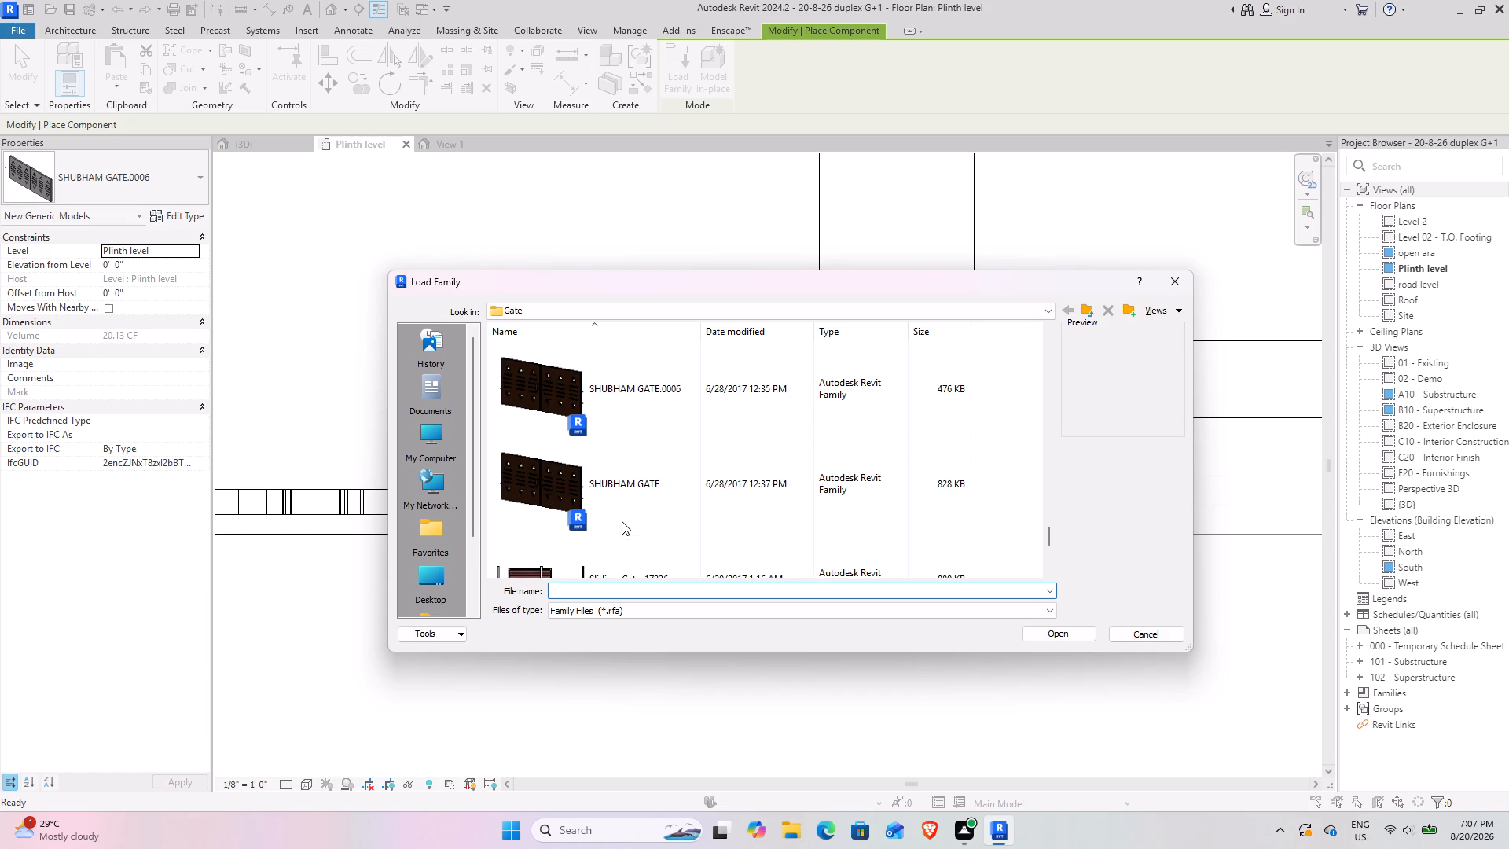
{"action": "scroll", "coordinate": [622, 521], "scroll_direction": "down", "scroll_amount": 2}
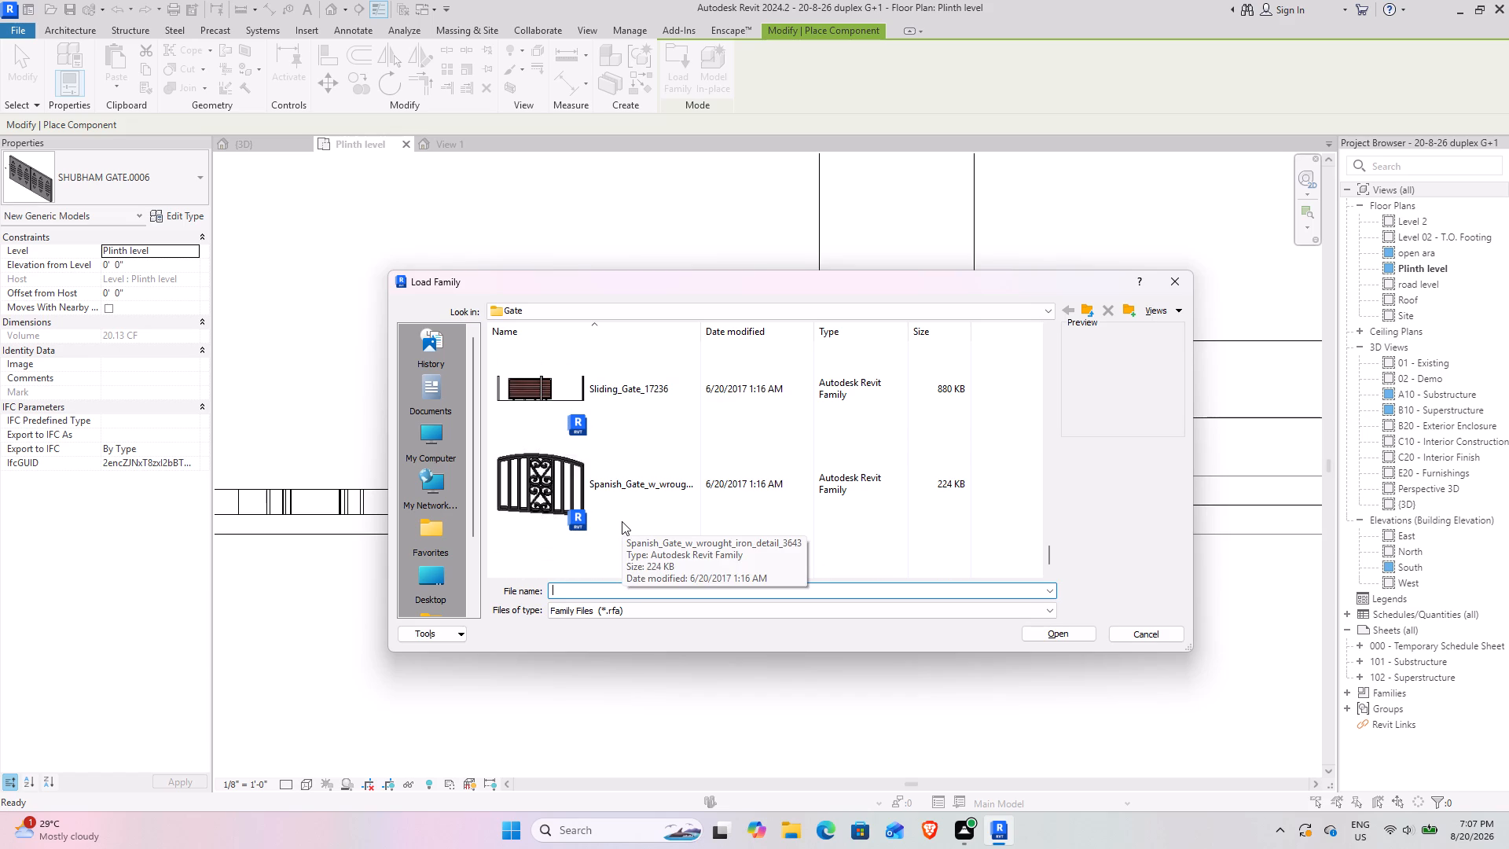
Load the Gate_davinder_11707 family from the Gate folder.
{"action": "scroll", "coordinate": [651, 483], "scroll_direction": "up", "scroll_amount": 5}
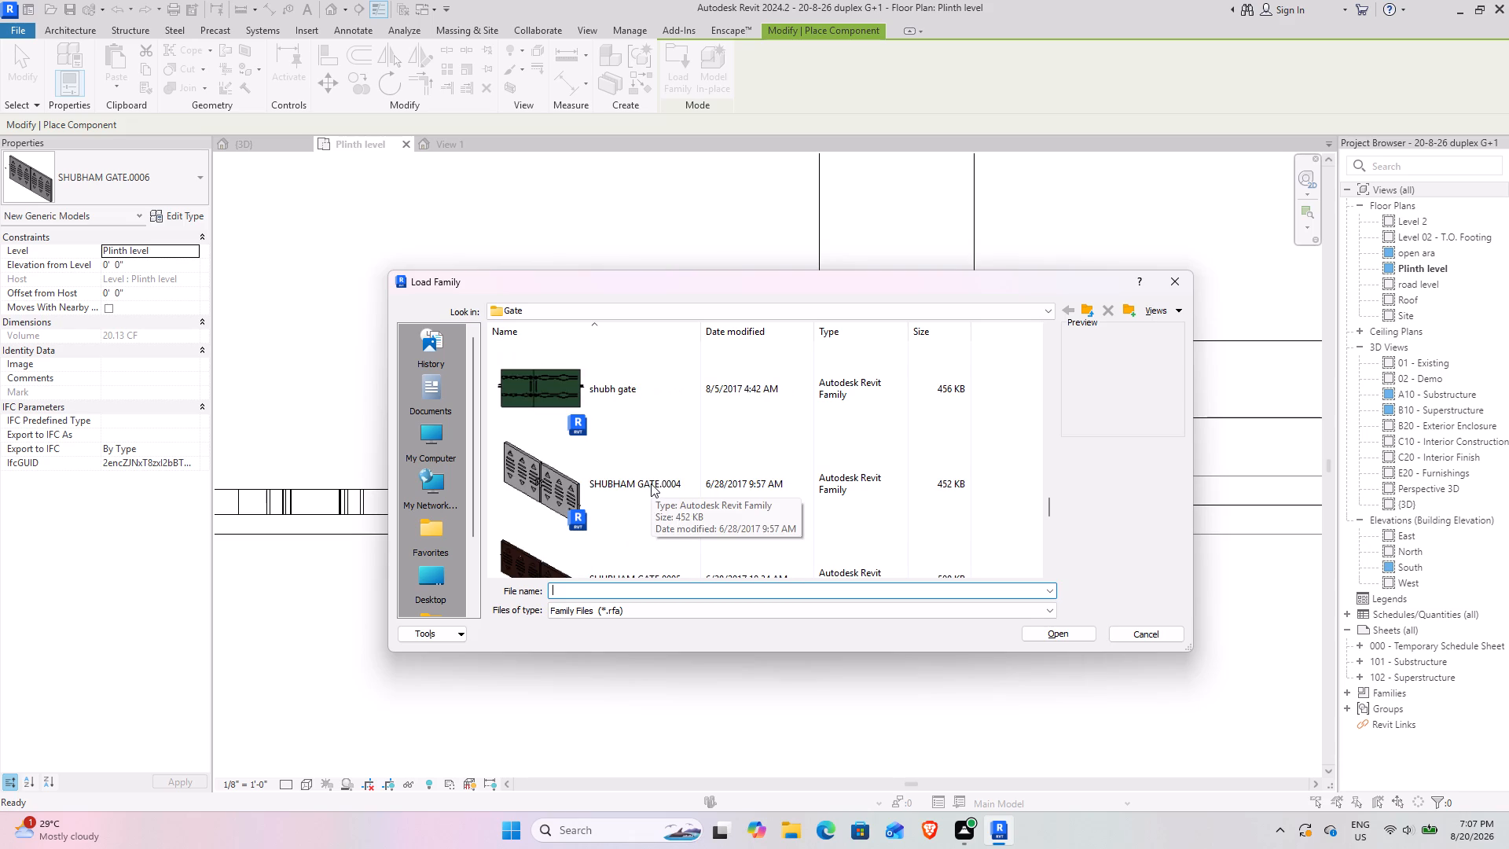
{"action": "scroll", "coordinate": [651, 483], "scroll_direction": "up", "scroll_amount": 3}
{"action": "scroll", "coordinate": [651, 483], "scroll_direction": "down", "scroll_amount": 1}
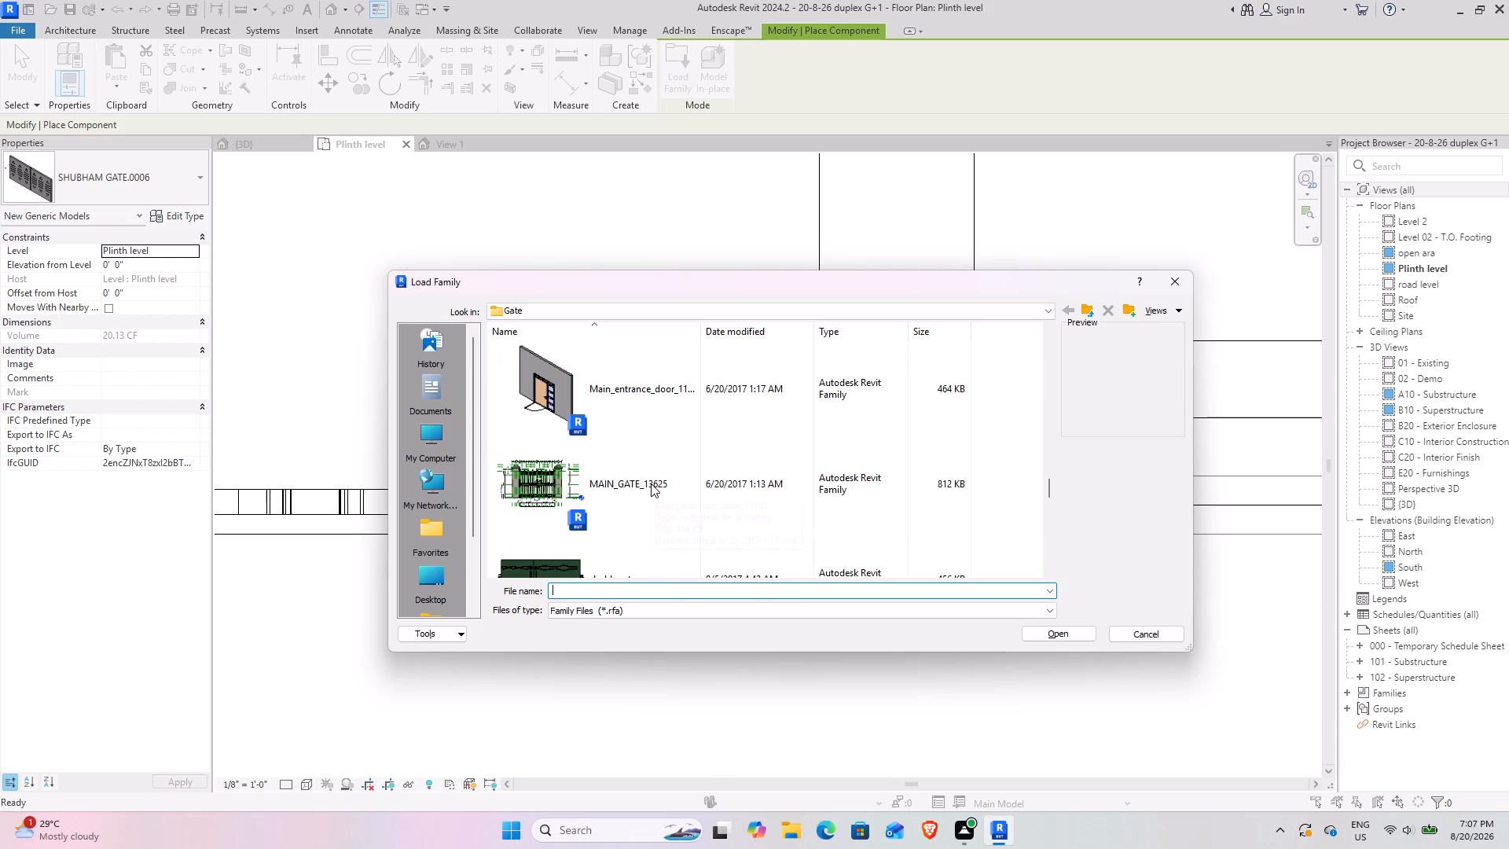
{"action": "scroll", "coordinate": [651, 483], "scroll_direction": "up", "scroll_amount": 7}
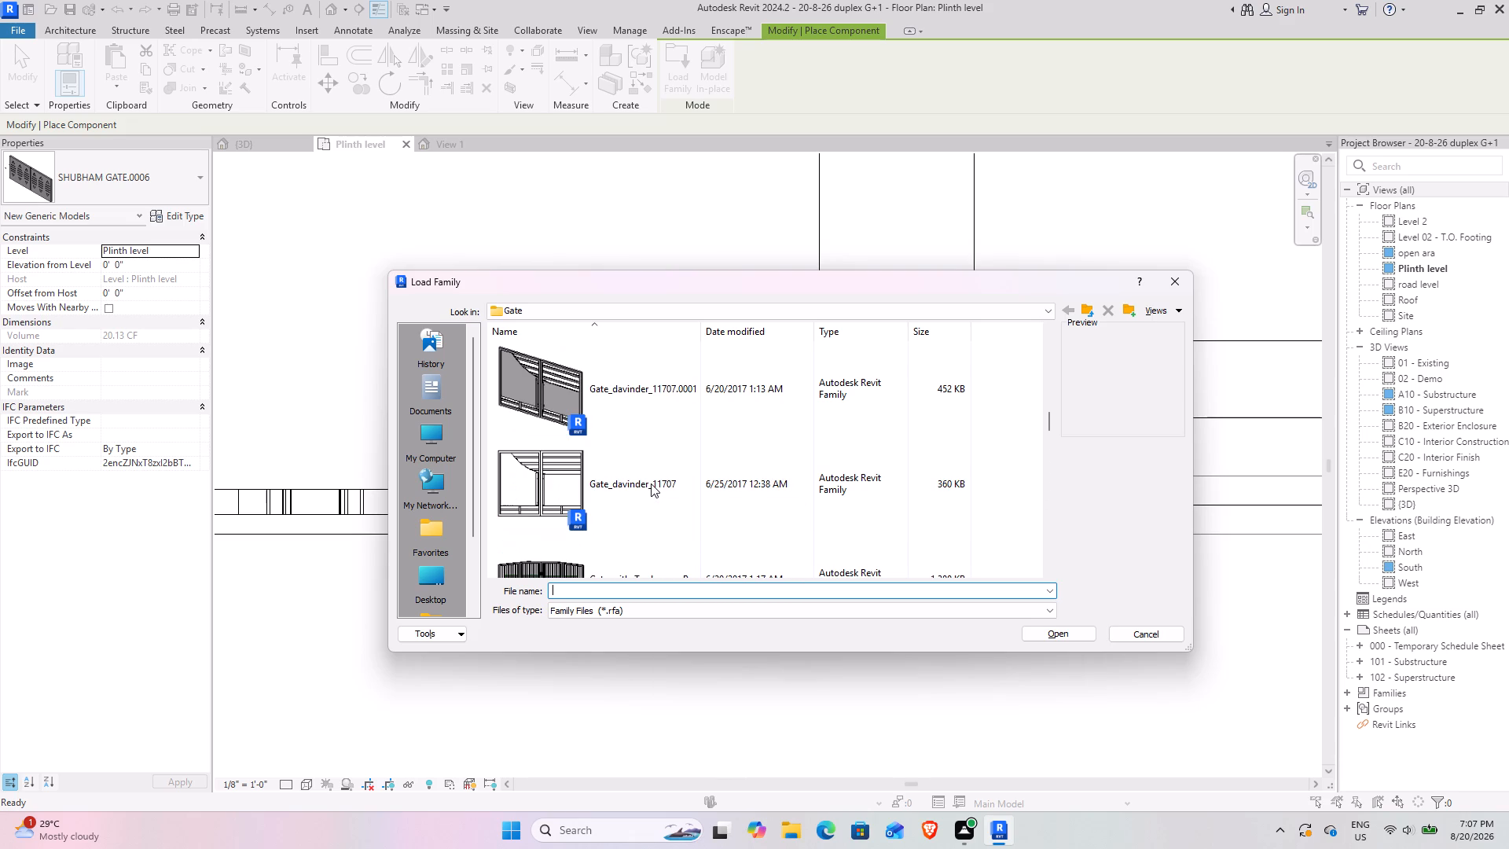
{"action": "left_click", "coordinate": [597, 483]}
{"action": "left_click", "coordinate": [1060, 642]}
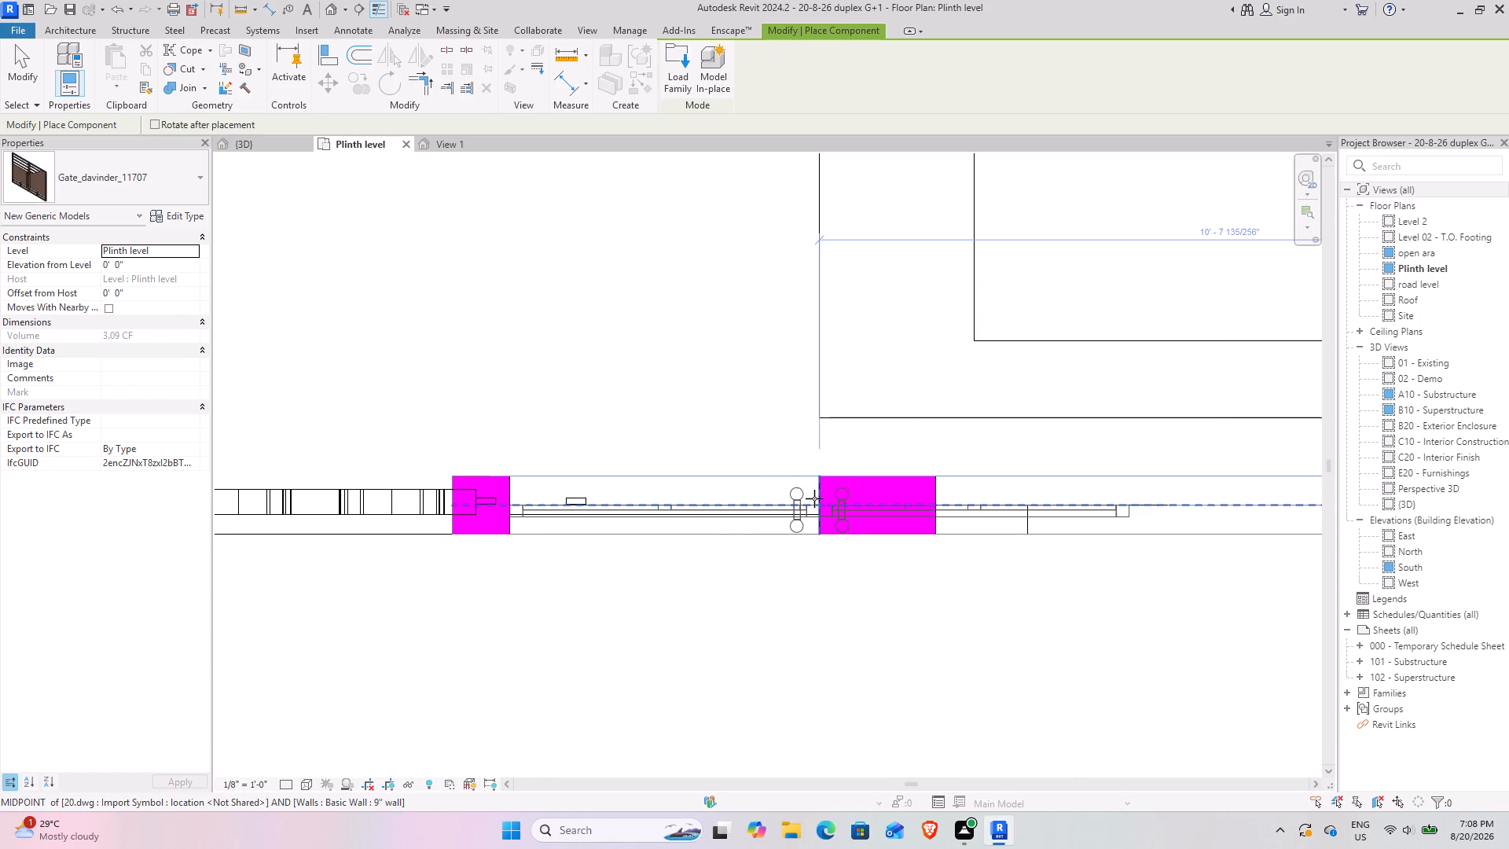
Place the Gate_davinder_11707 gate on the front compound wall, at the midpoint of the wider column's west face.
{"action": "left_click", "coordinate": [824, 501]}
{"action": "left_click", "coordinate": [13, 61]}
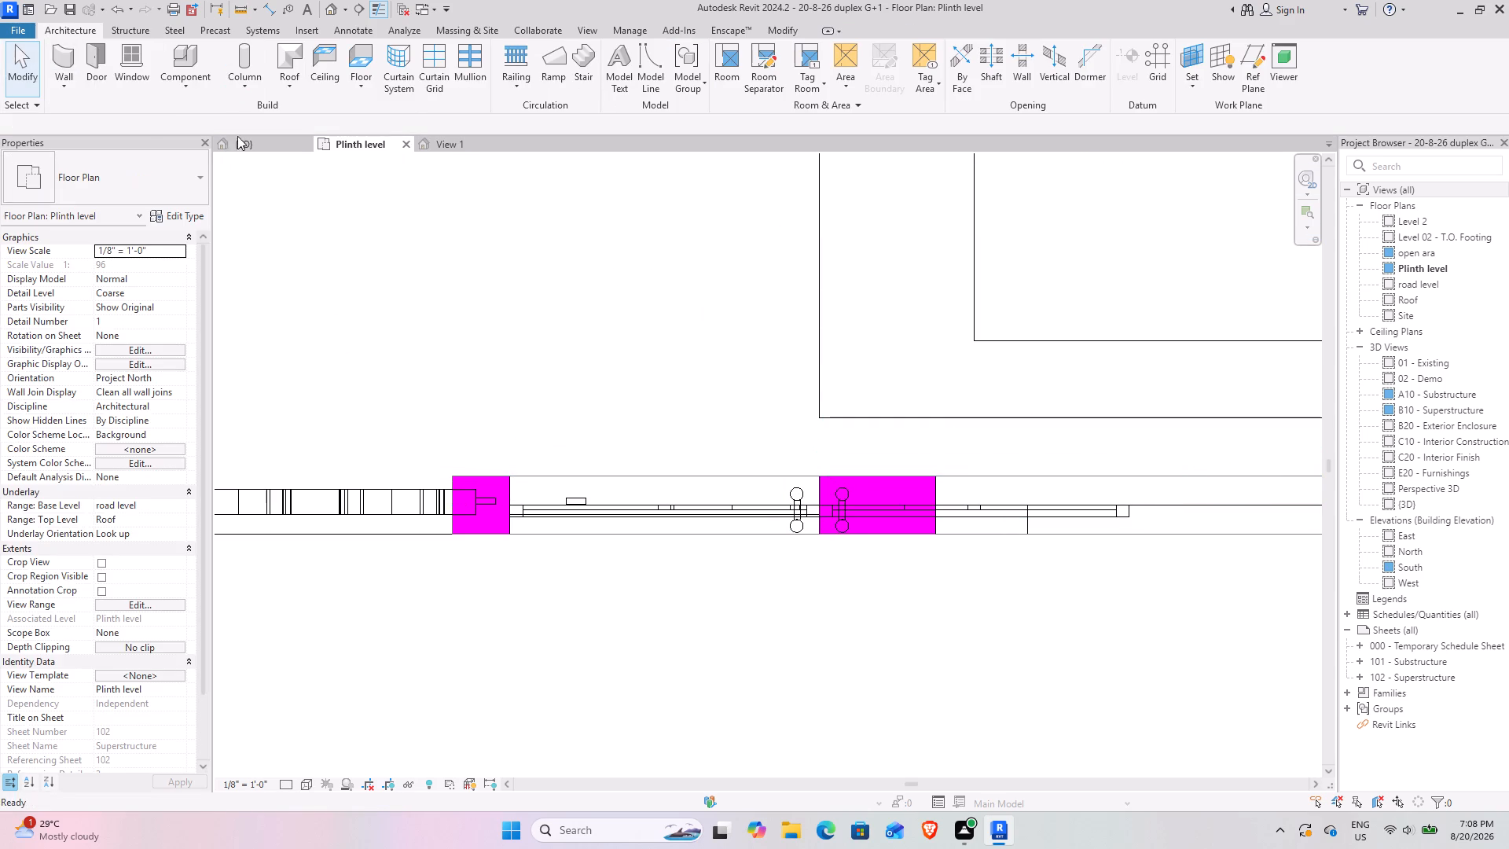
Open the placed Gate_davinder_11707 gate for editing in the Family Editor.
{"action": "left_click", "coordinate": [736, 509]}
{"action": "left_click", "coordinate": [670, 68]}
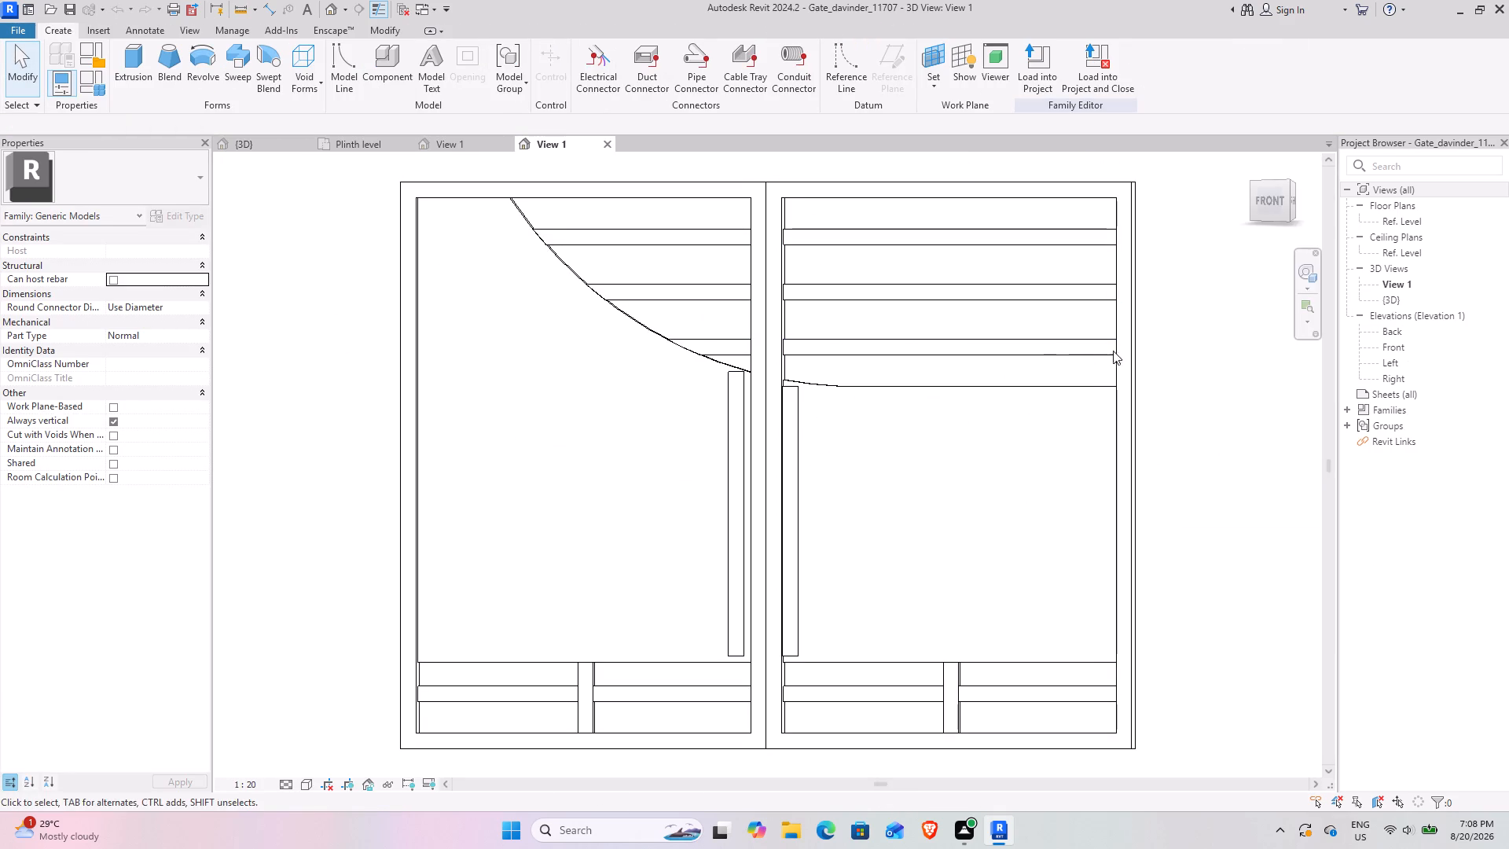
Delete the outer frame extrusion of the gate's right-hand leaf.
{"action": "left_click", "coordinate": [1125, 379]}
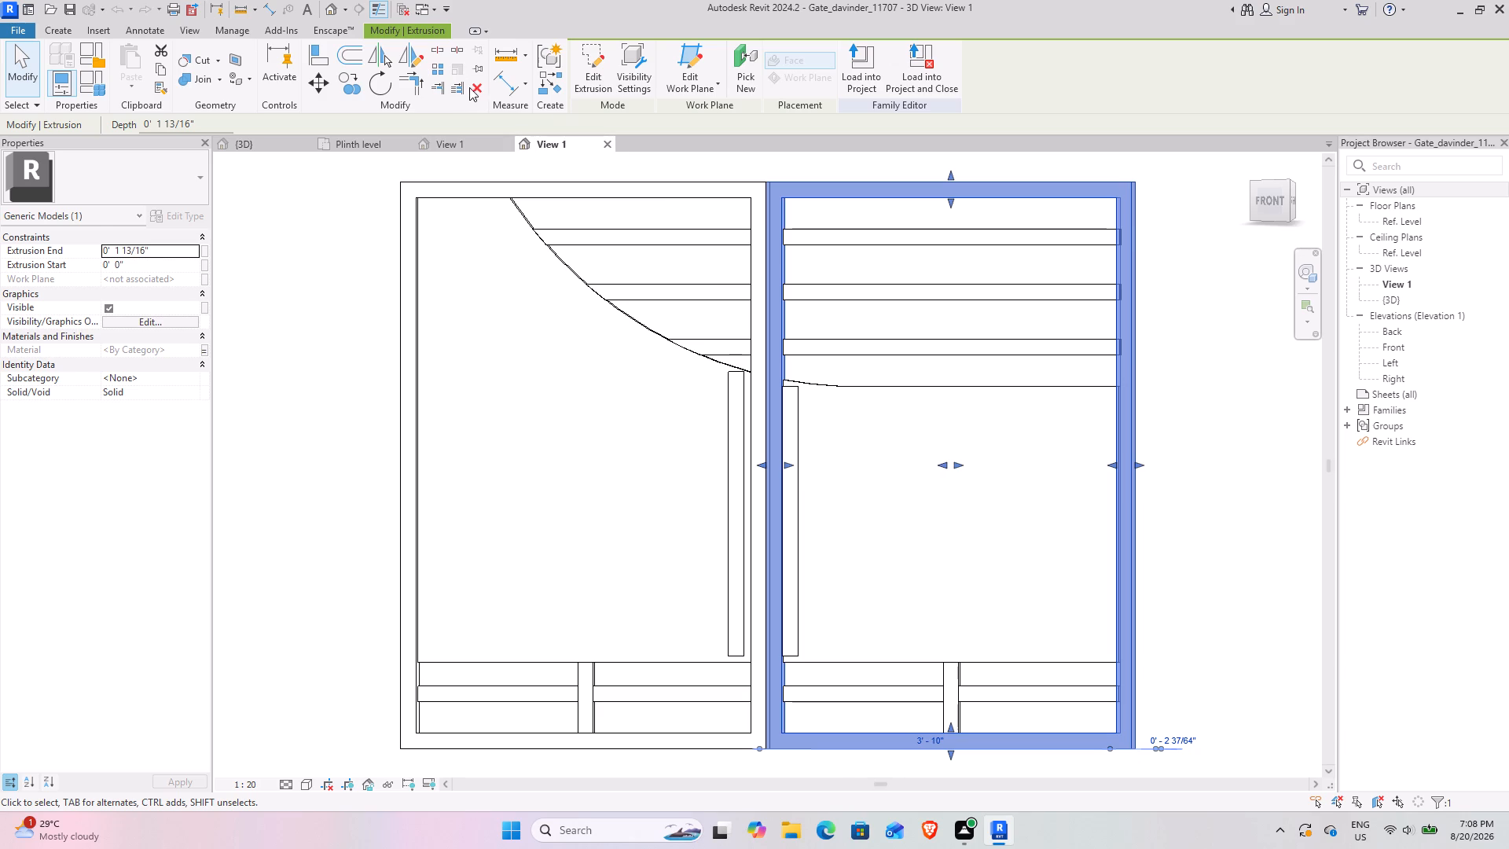
{"action": "left_click", "coordinate": [472, 86]}
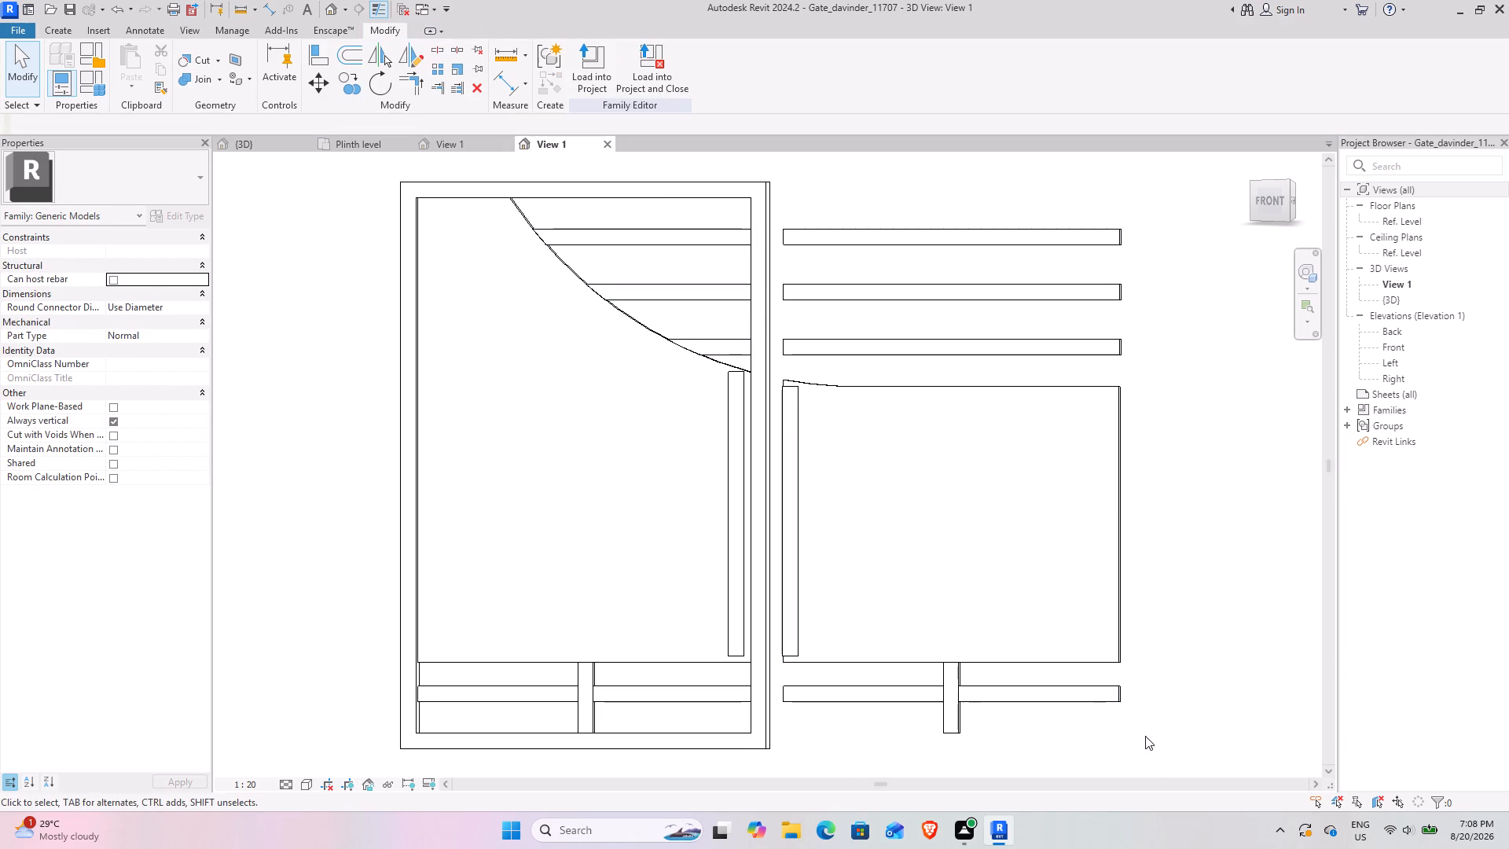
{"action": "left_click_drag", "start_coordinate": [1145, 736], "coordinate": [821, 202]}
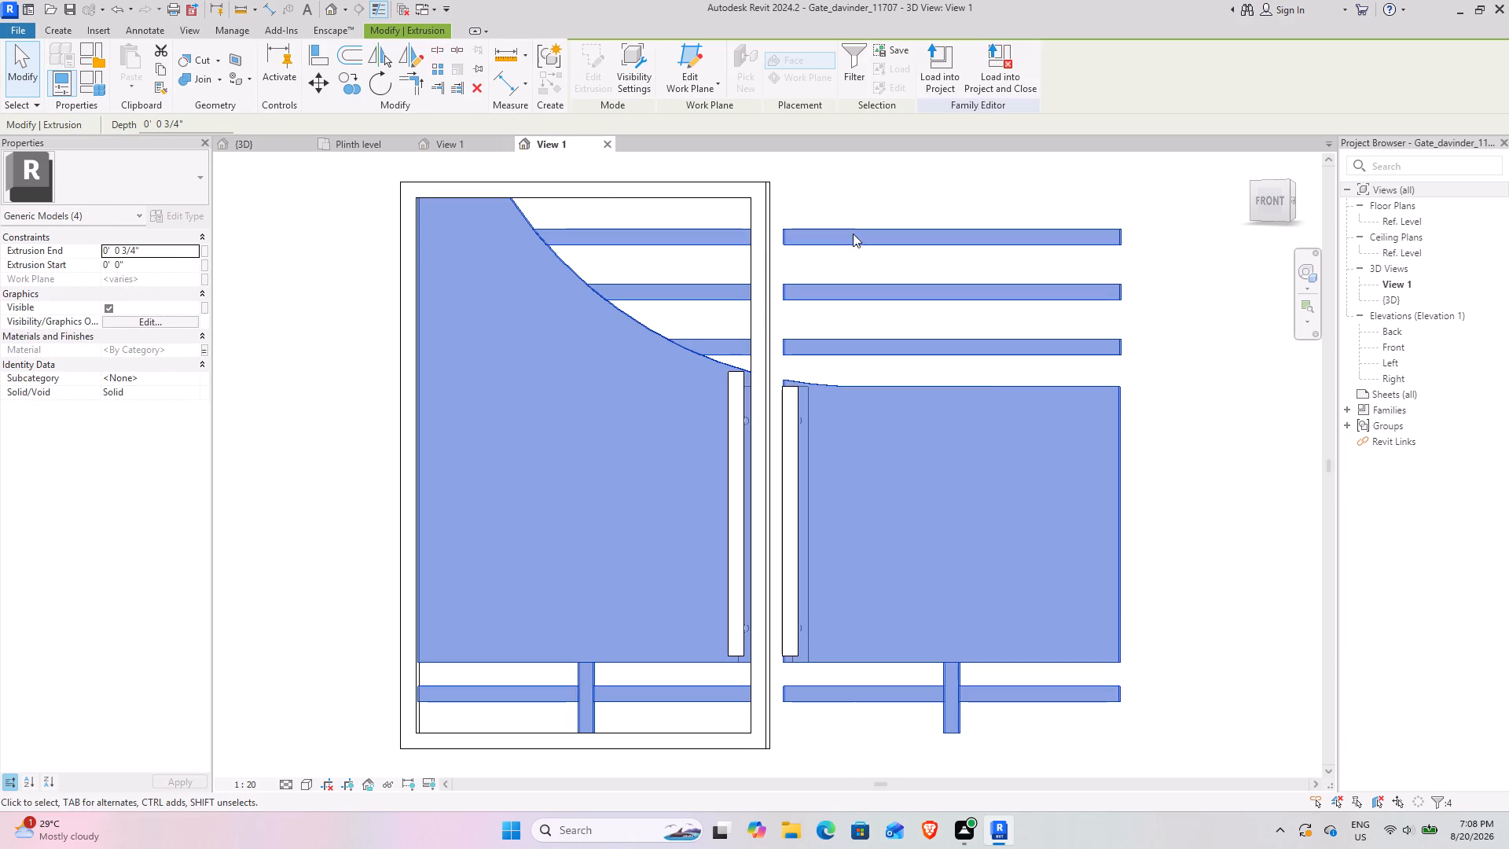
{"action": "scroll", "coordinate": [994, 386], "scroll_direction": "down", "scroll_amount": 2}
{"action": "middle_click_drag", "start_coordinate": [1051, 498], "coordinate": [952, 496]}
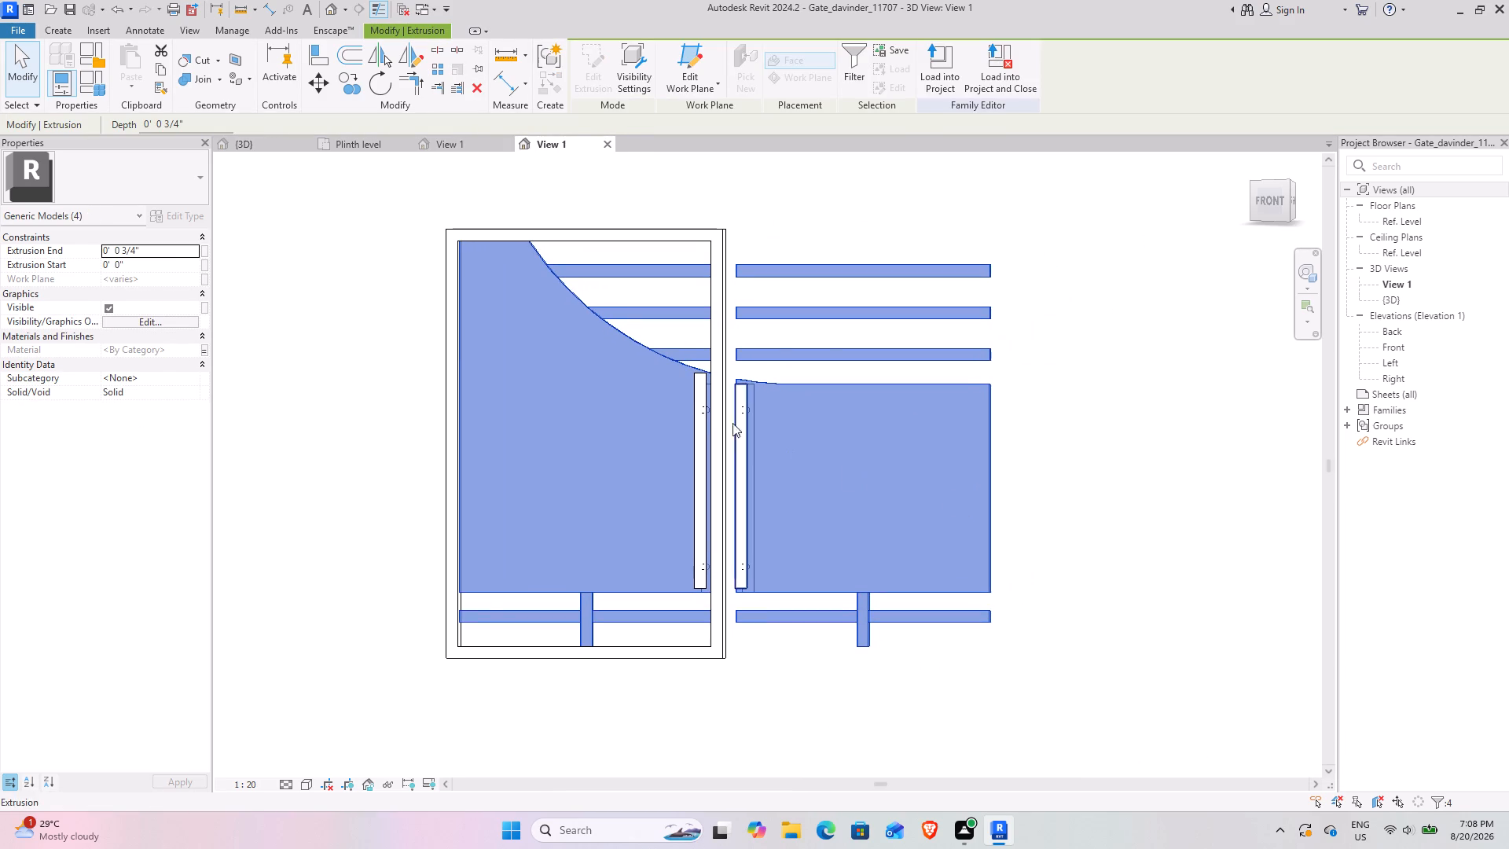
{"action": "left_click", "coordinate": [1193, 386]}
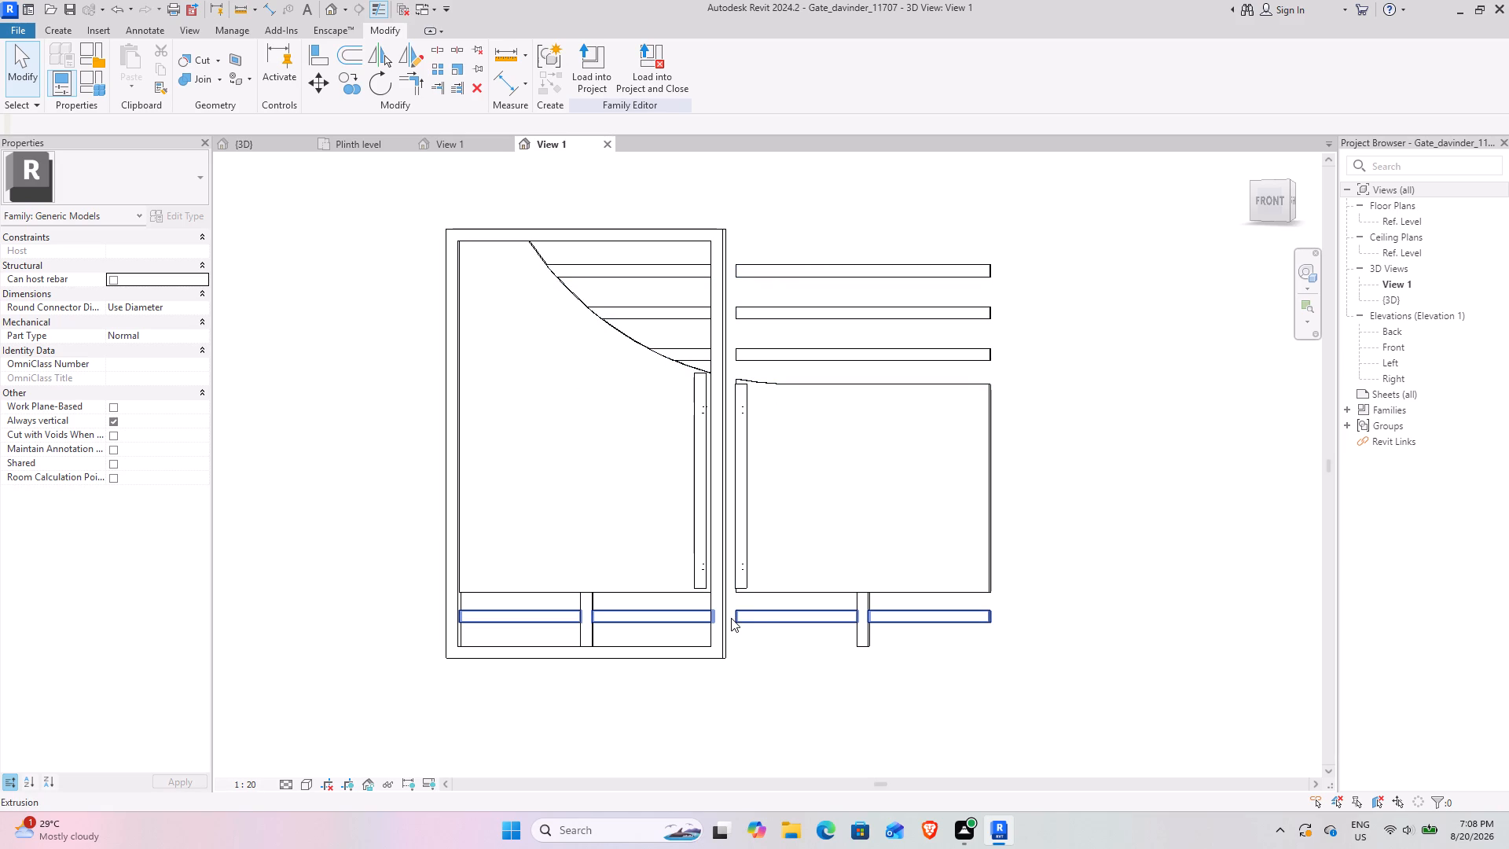
Edit the bottom rail extrusion's sketch to remove the two rail rectangles of the right-hand leaf, and finish the sketch.
{"action": "left_click", "coordinate": [776, 616]}
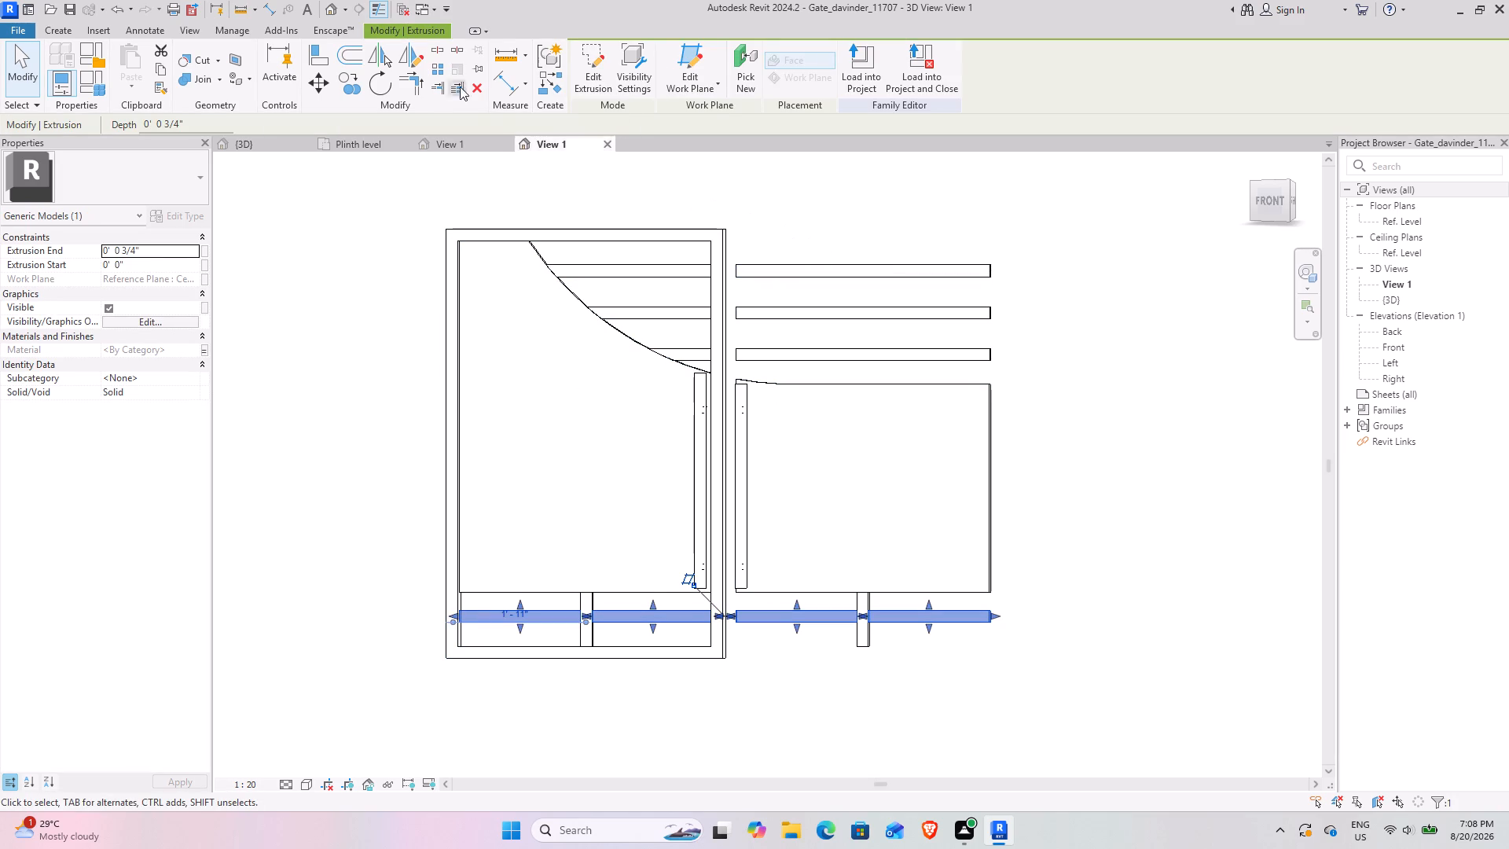
{"action": "left_click", "coordinate": [578, 74]}
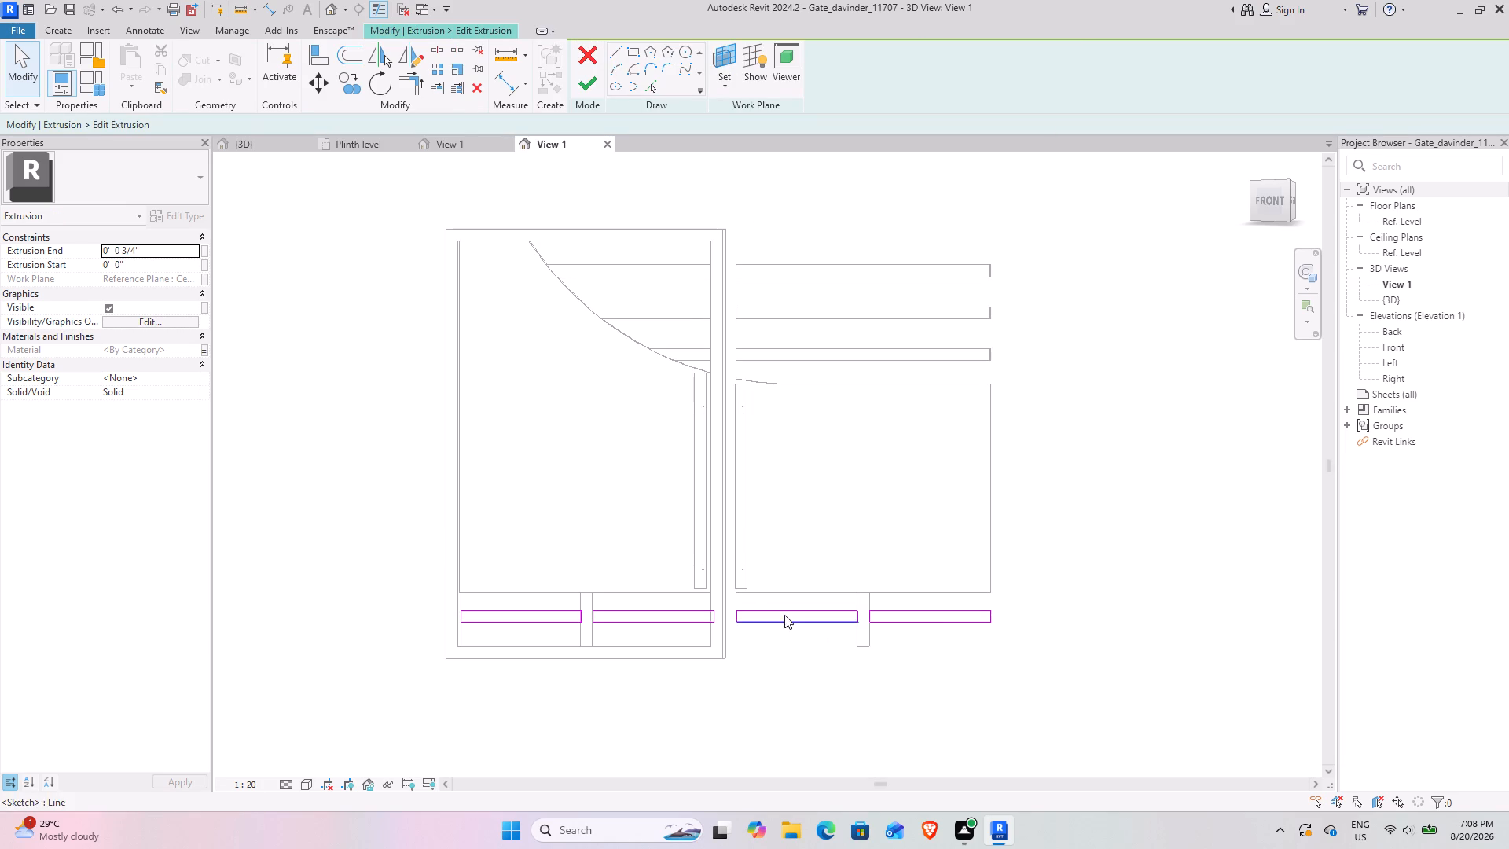
{"action": "left_click_drag", "start_coordinate": [733, 601], "coordinate": [845, 642]}
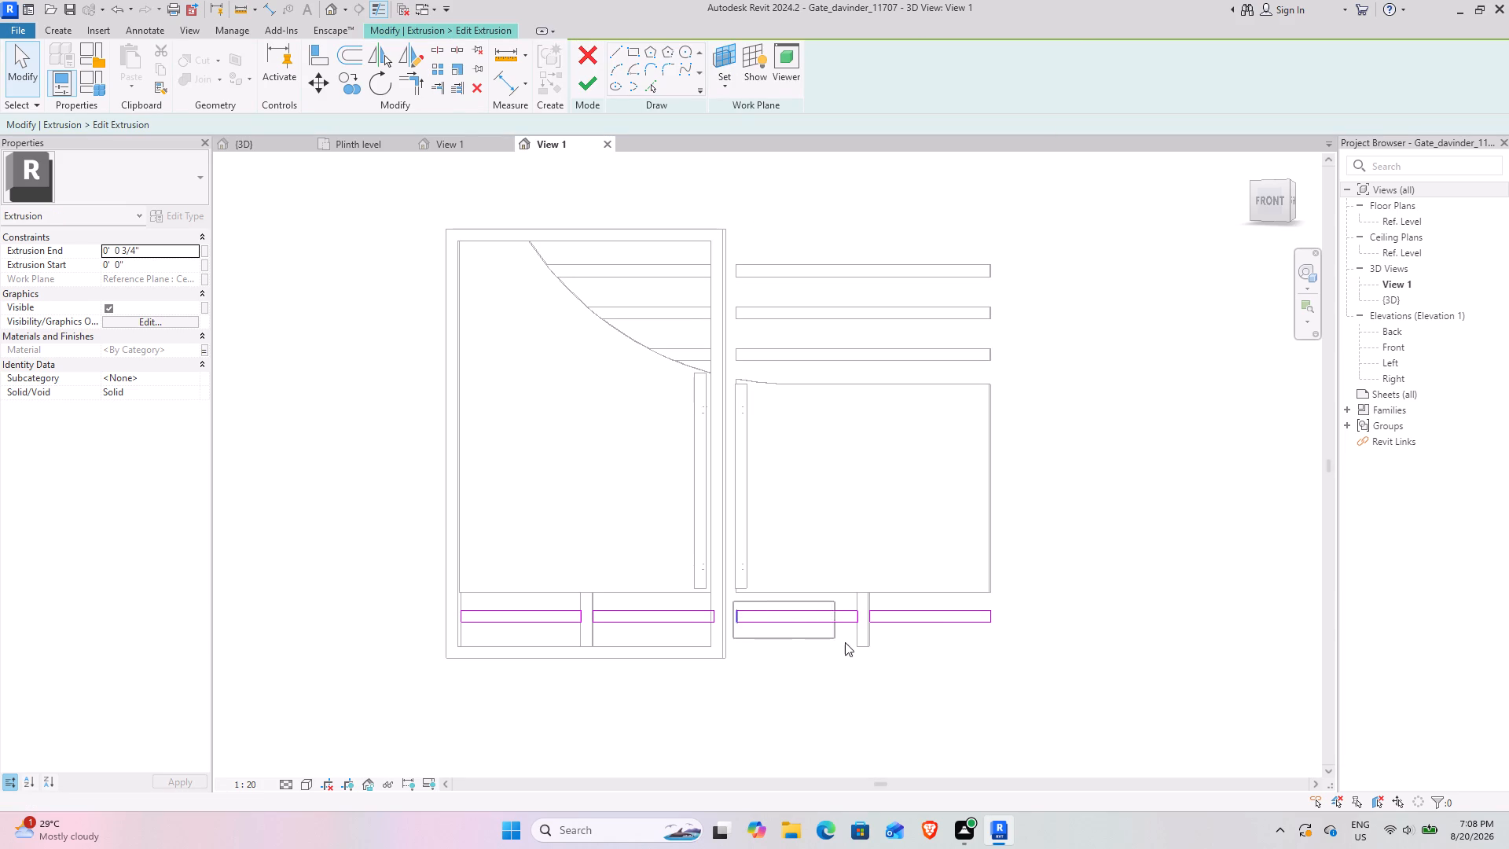
{"action": "left_click_drag", "start_coordinate": [845, 642], "coordinate": [1008, 649]}
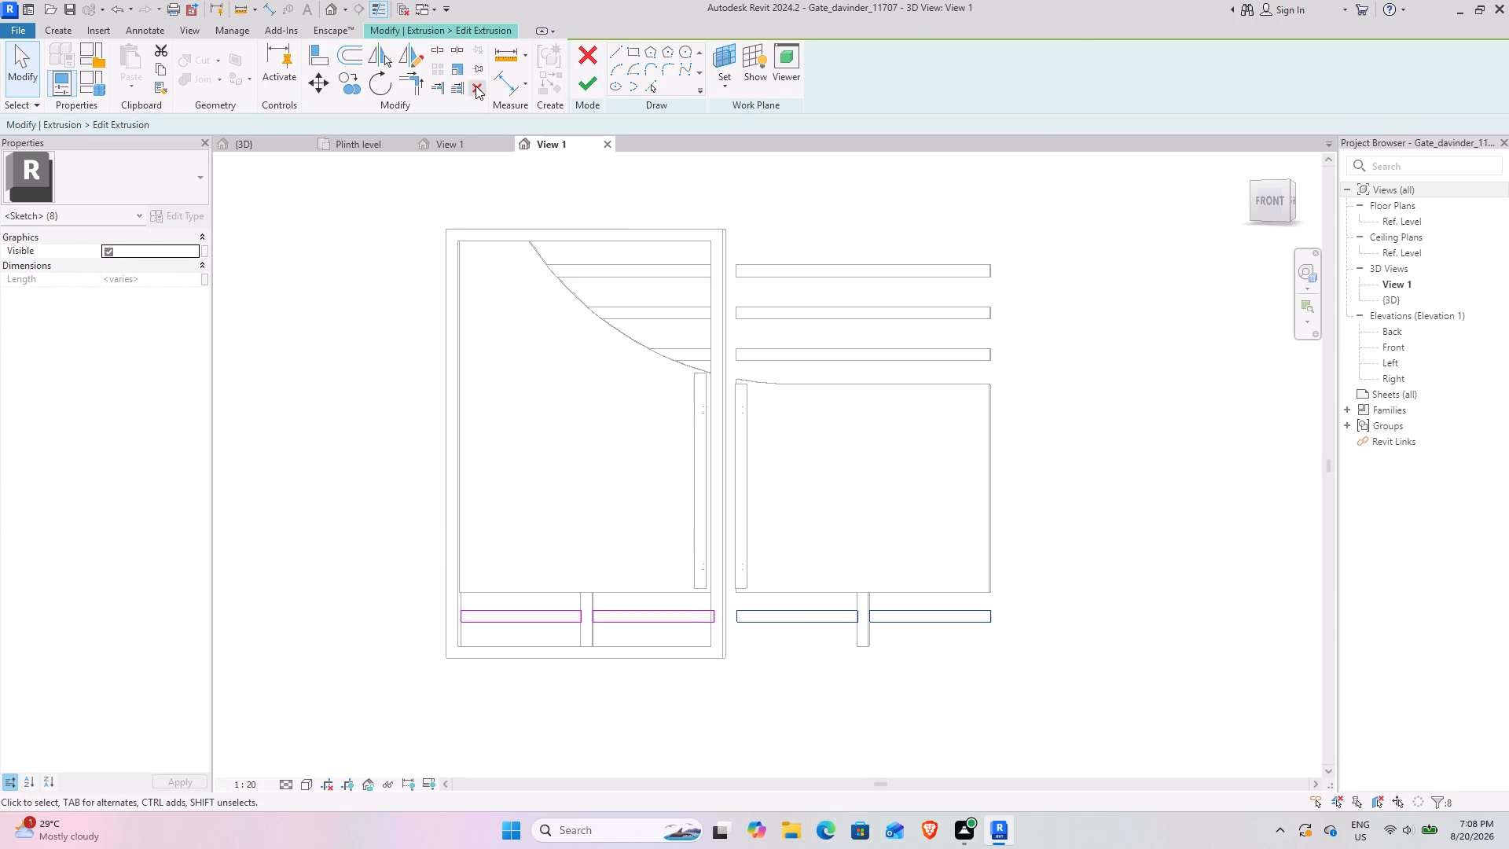
{"action": "left_click", "coordinate": [475, 86]}
{"action": "left_click", "coordinate": [586, 94]}
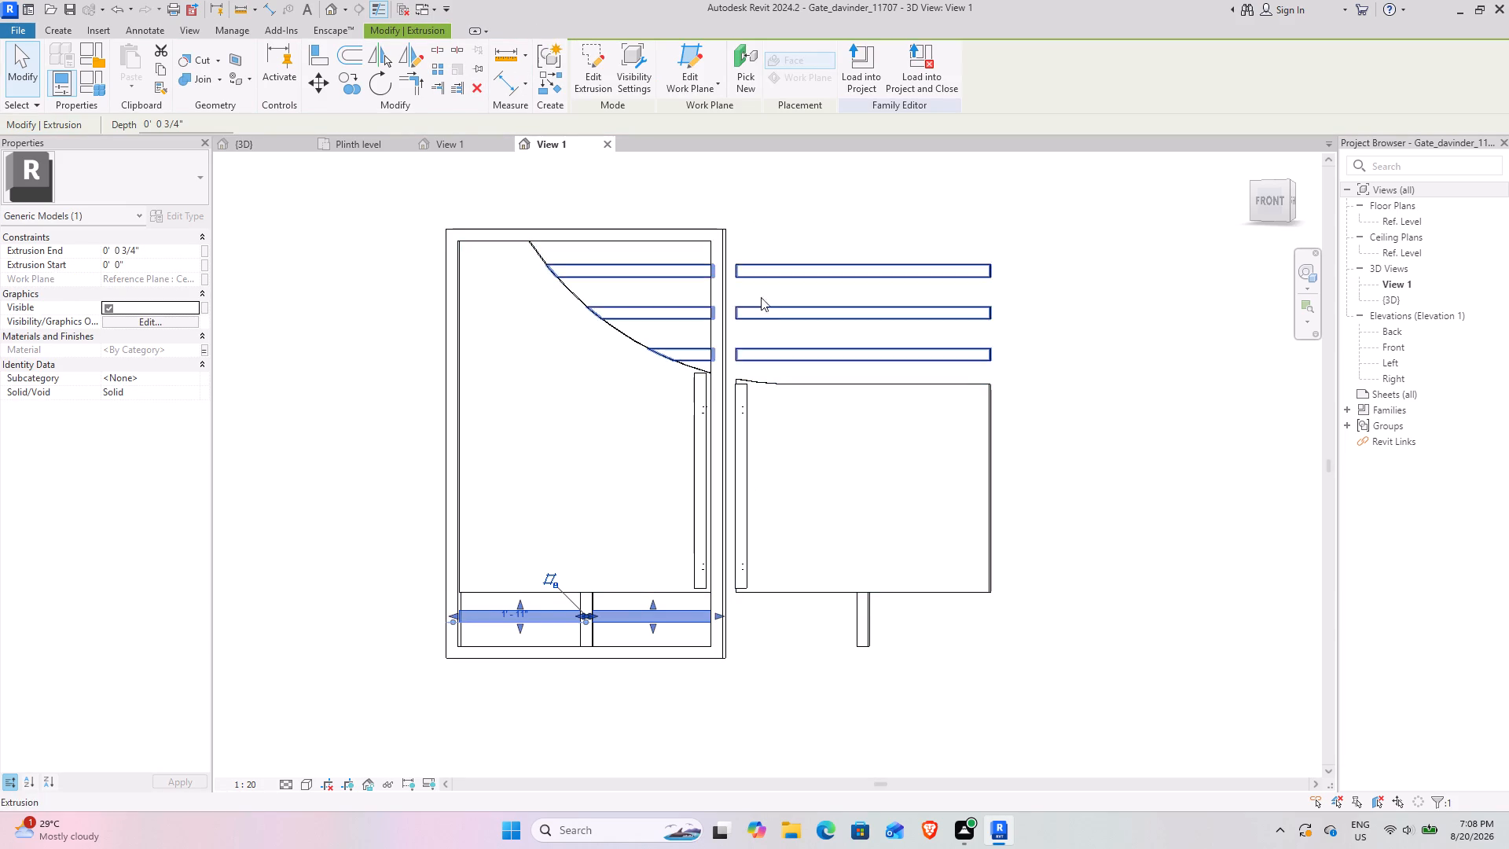
Edit the upper slats extrusion's sketch to remove the three slats of the right-hand leaf, and finish the sketch.
{"action": "left_click", "coordinate": [748, 268]}
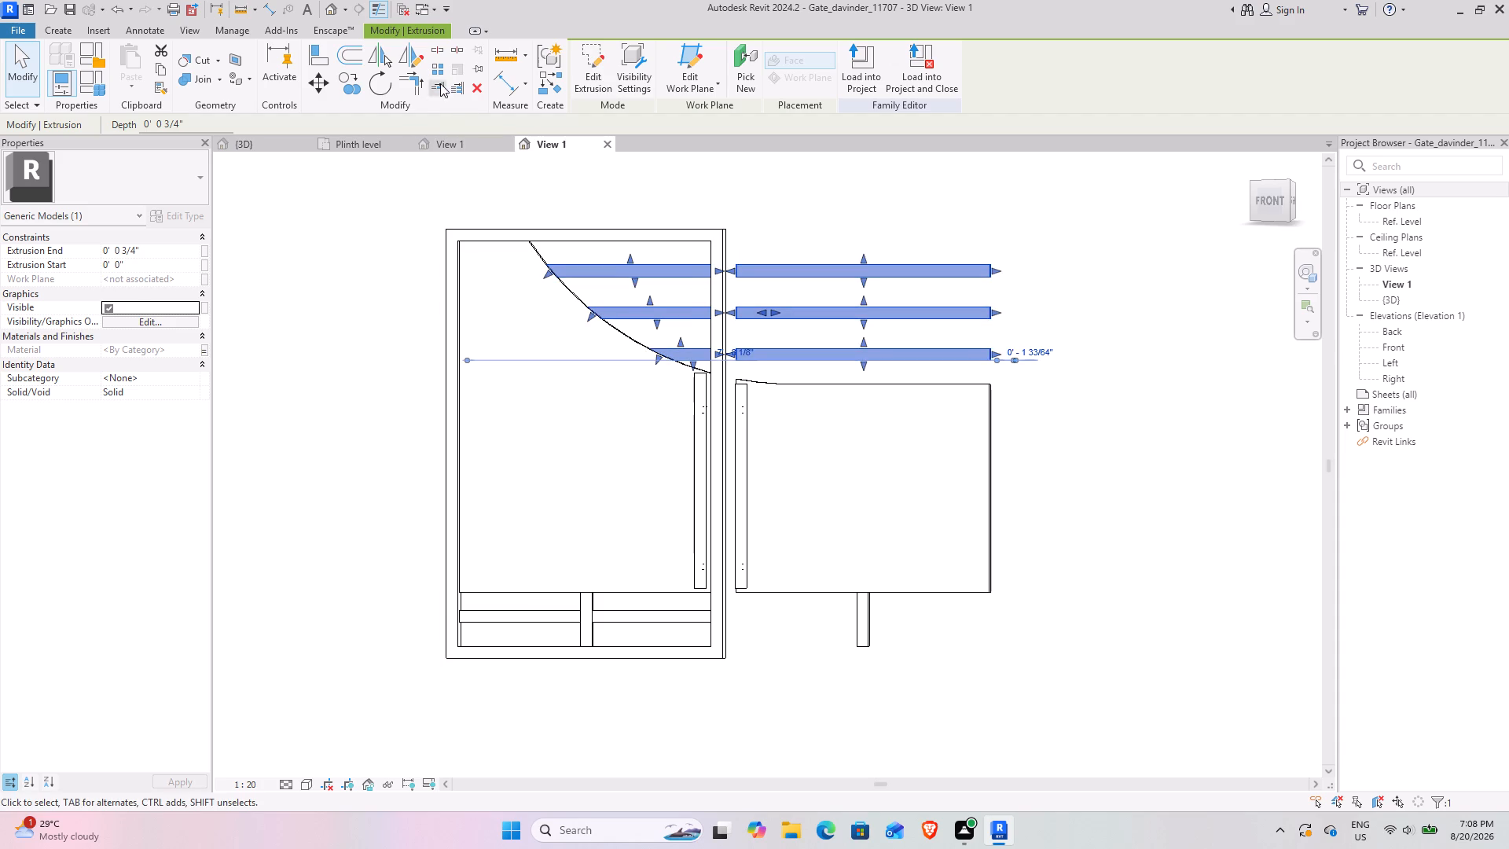
{"action": "left_click", "coordinate": [604, 68]}
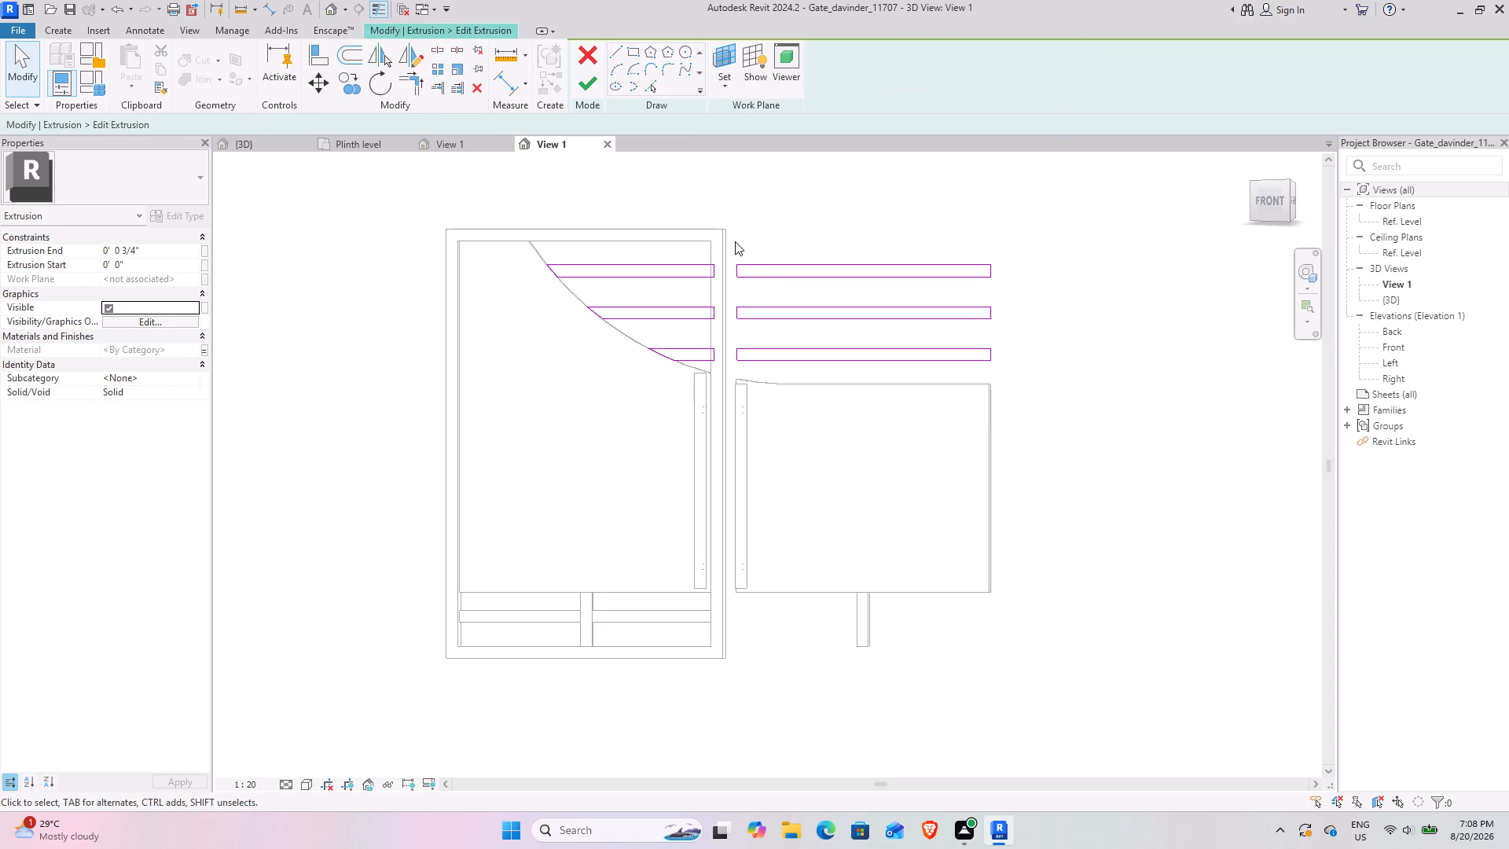
{"action": "left_click_drag", "start_coordinate": [729, 238], "coordinate": [1024, 366]}
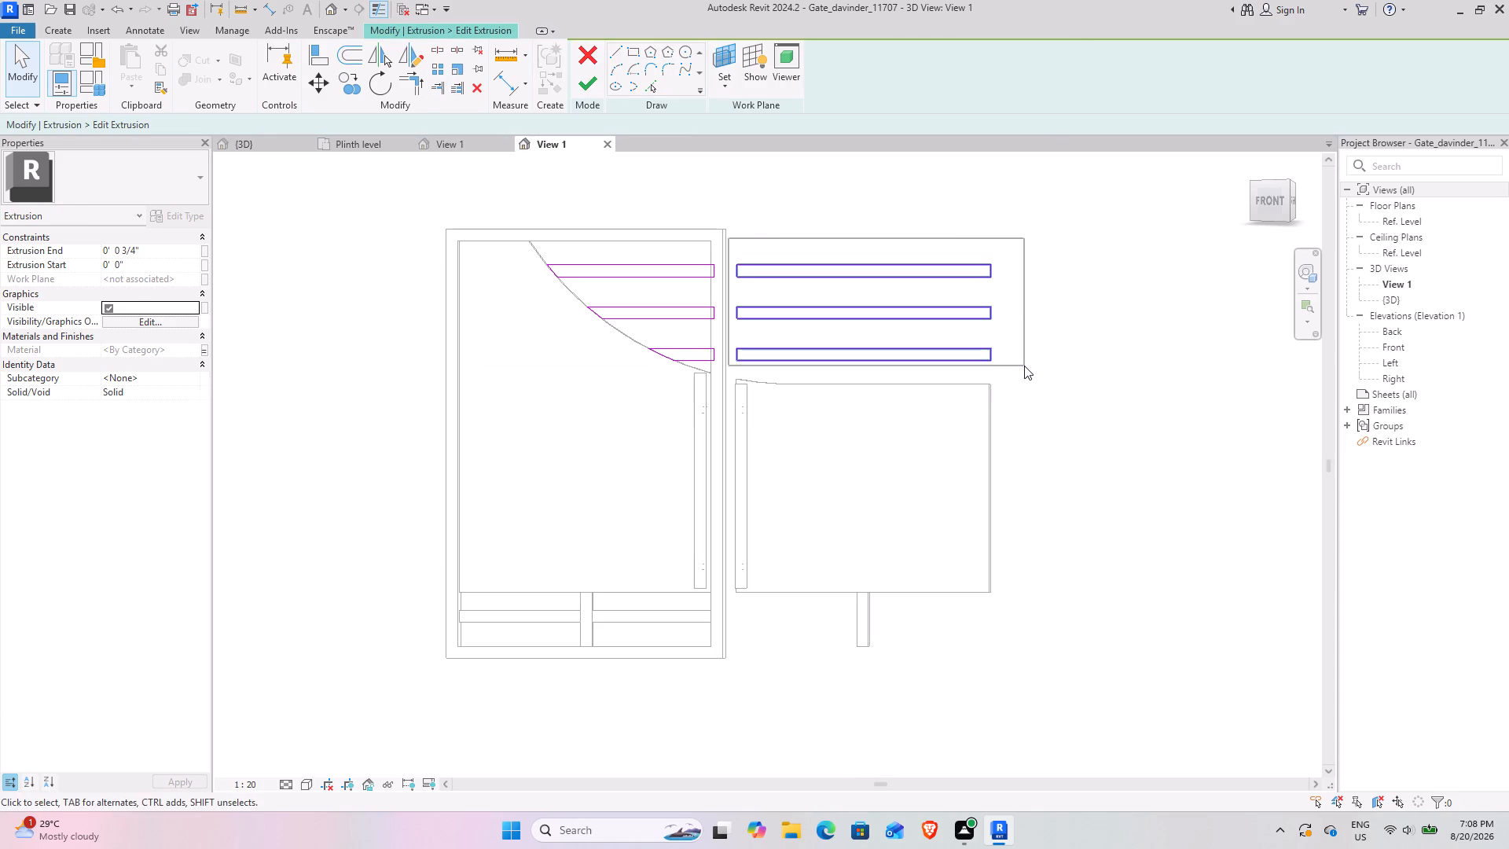
{"action": "left_click", "coordinate": [477, 94]}
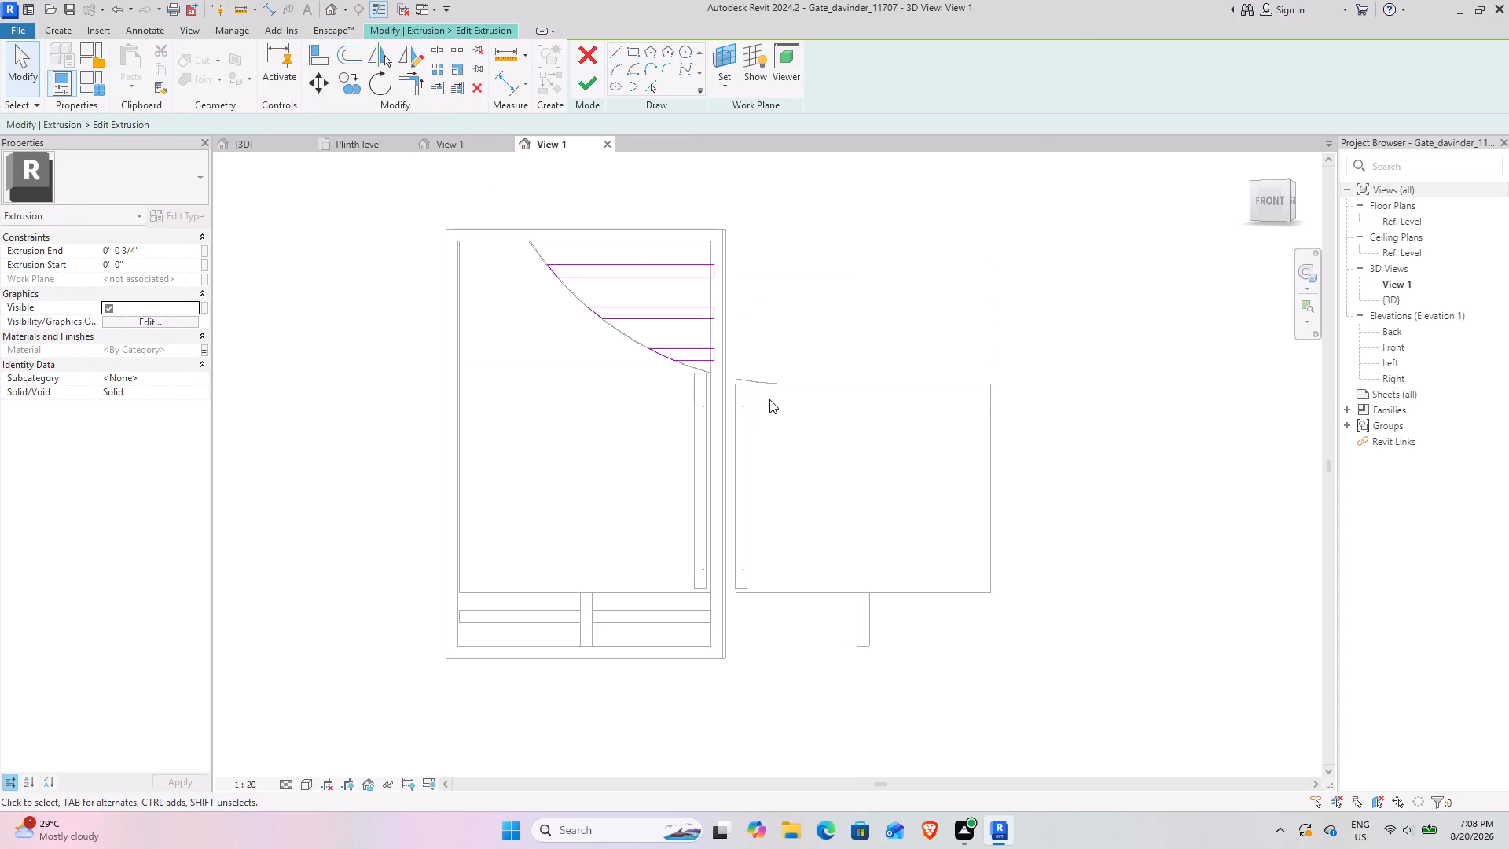
{"action": "left_click", "coordinate": [590, 81]}
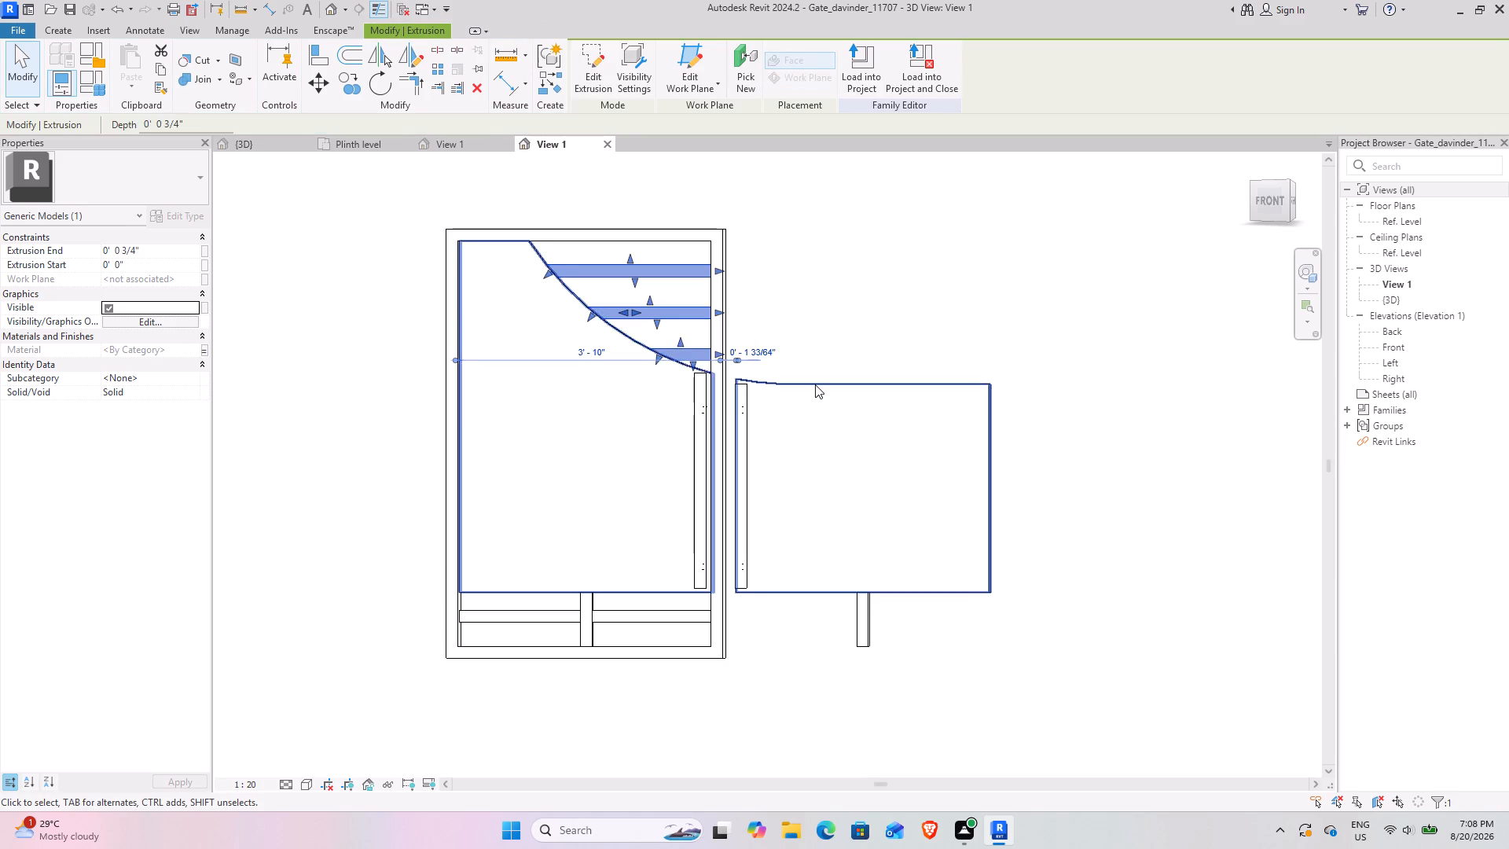
Edit the infill panel extrusion's sketch to remove the right-hand leaf's panel outline, keeping the left leaf's frame in place.
{"action": "left_click", "coordinate": [815, 384]}
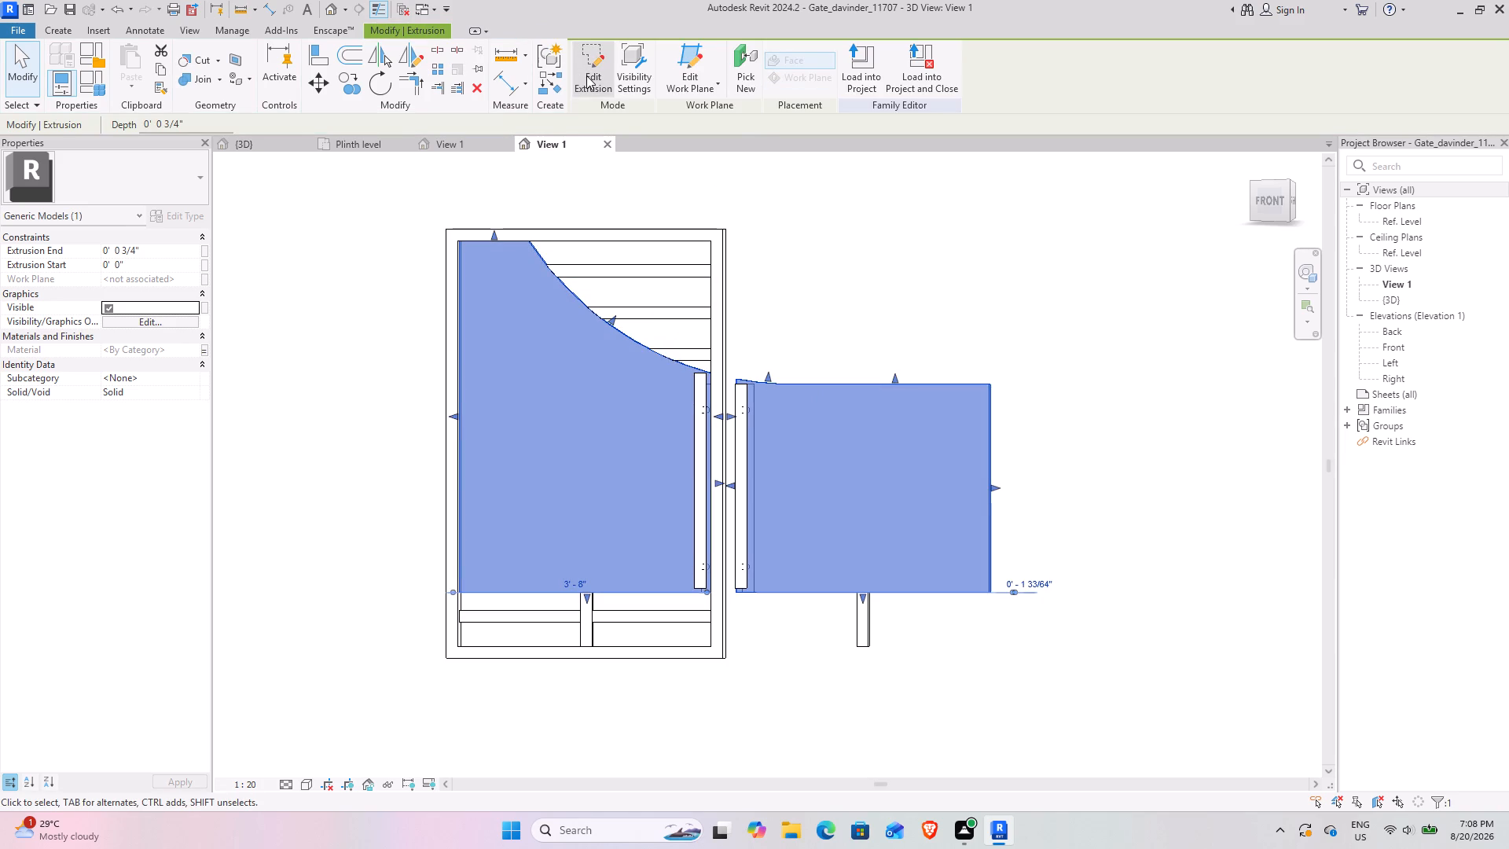
{"action": "left_click", "coordinate": [586, 75]}
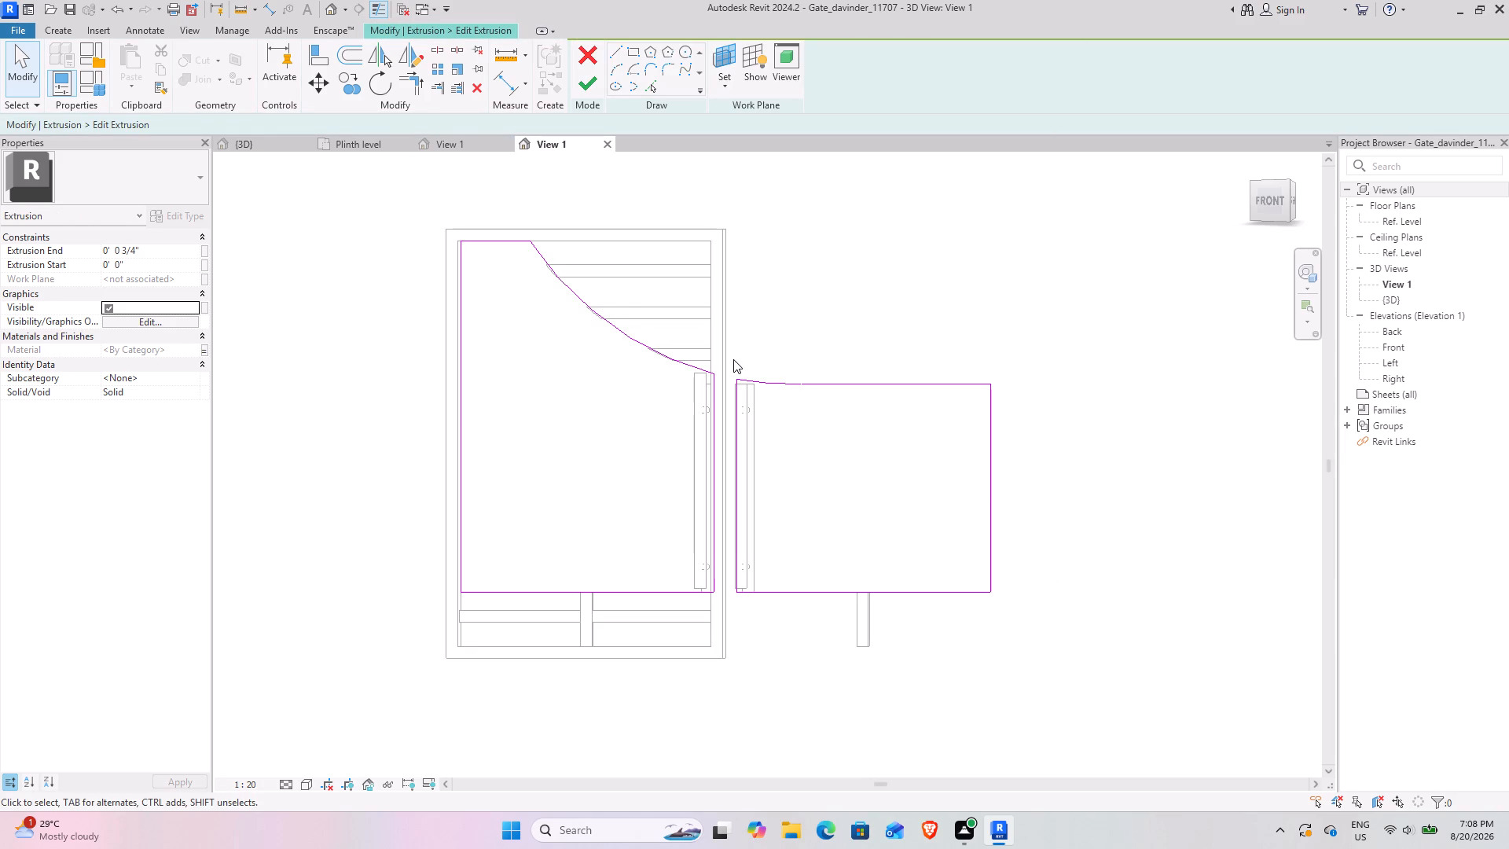
{"action": "left_click_drag", "start_coordinate": [733, 359], "coordinate": [1045, 601]}
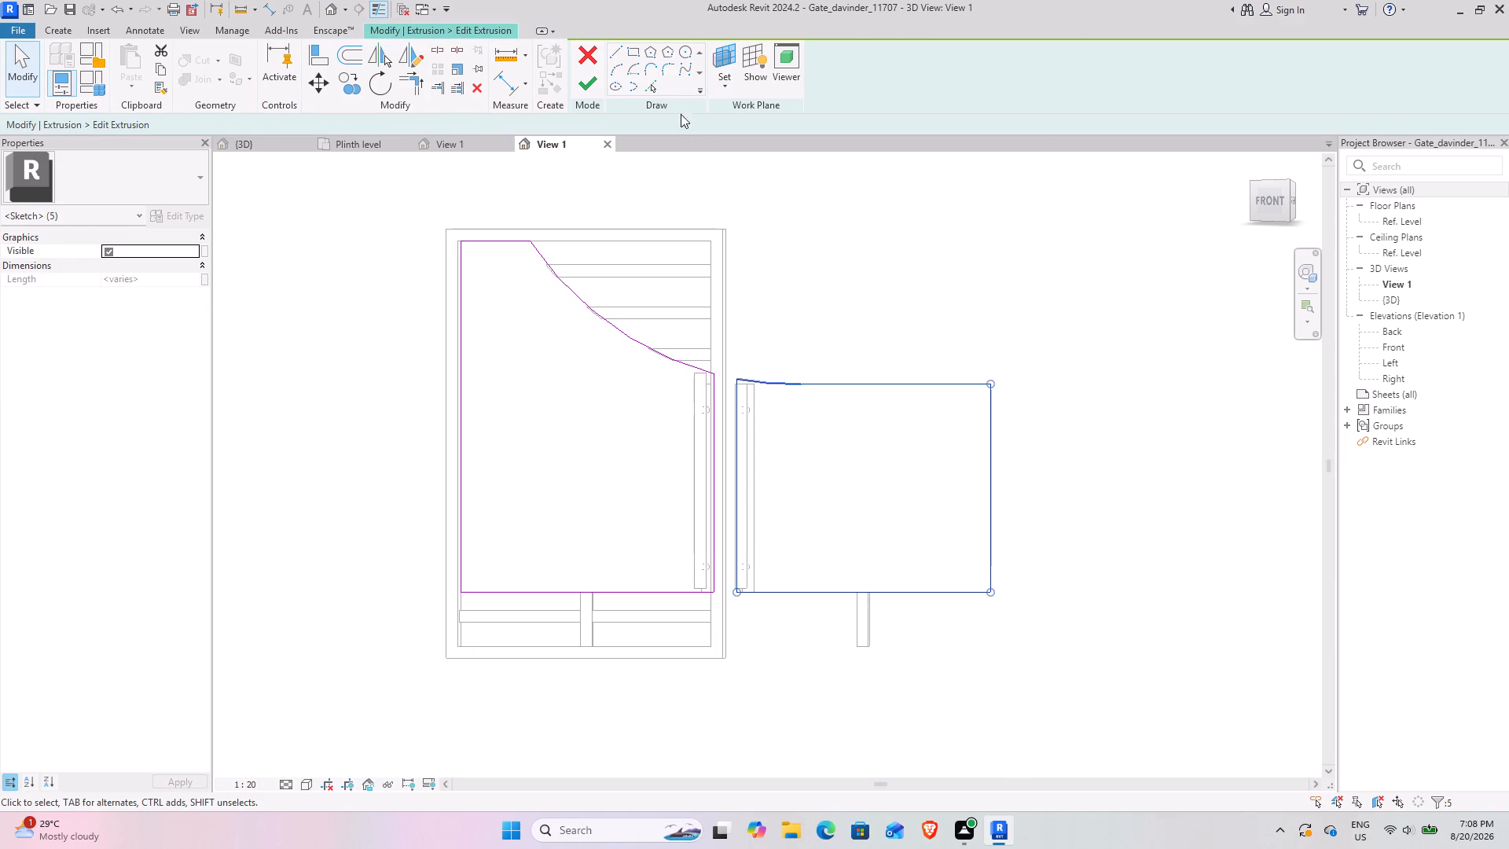
{"action": "left_click", "coordinate": [477, 90]}
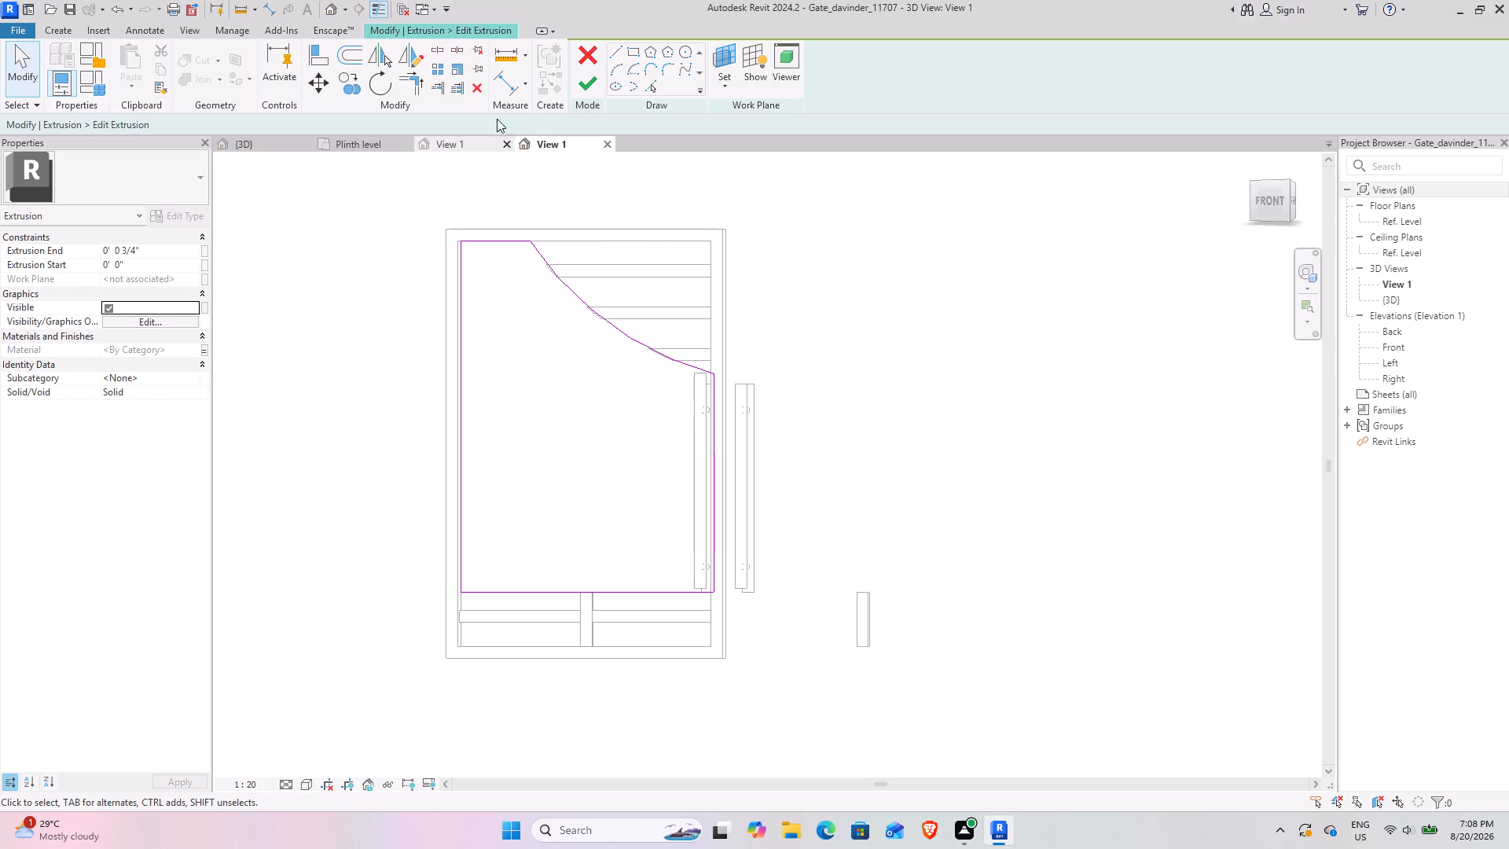
{"action": "left_click", "coordinate": [586, 77]}
{"action": "left_click", "coordinate": [833, 486]}
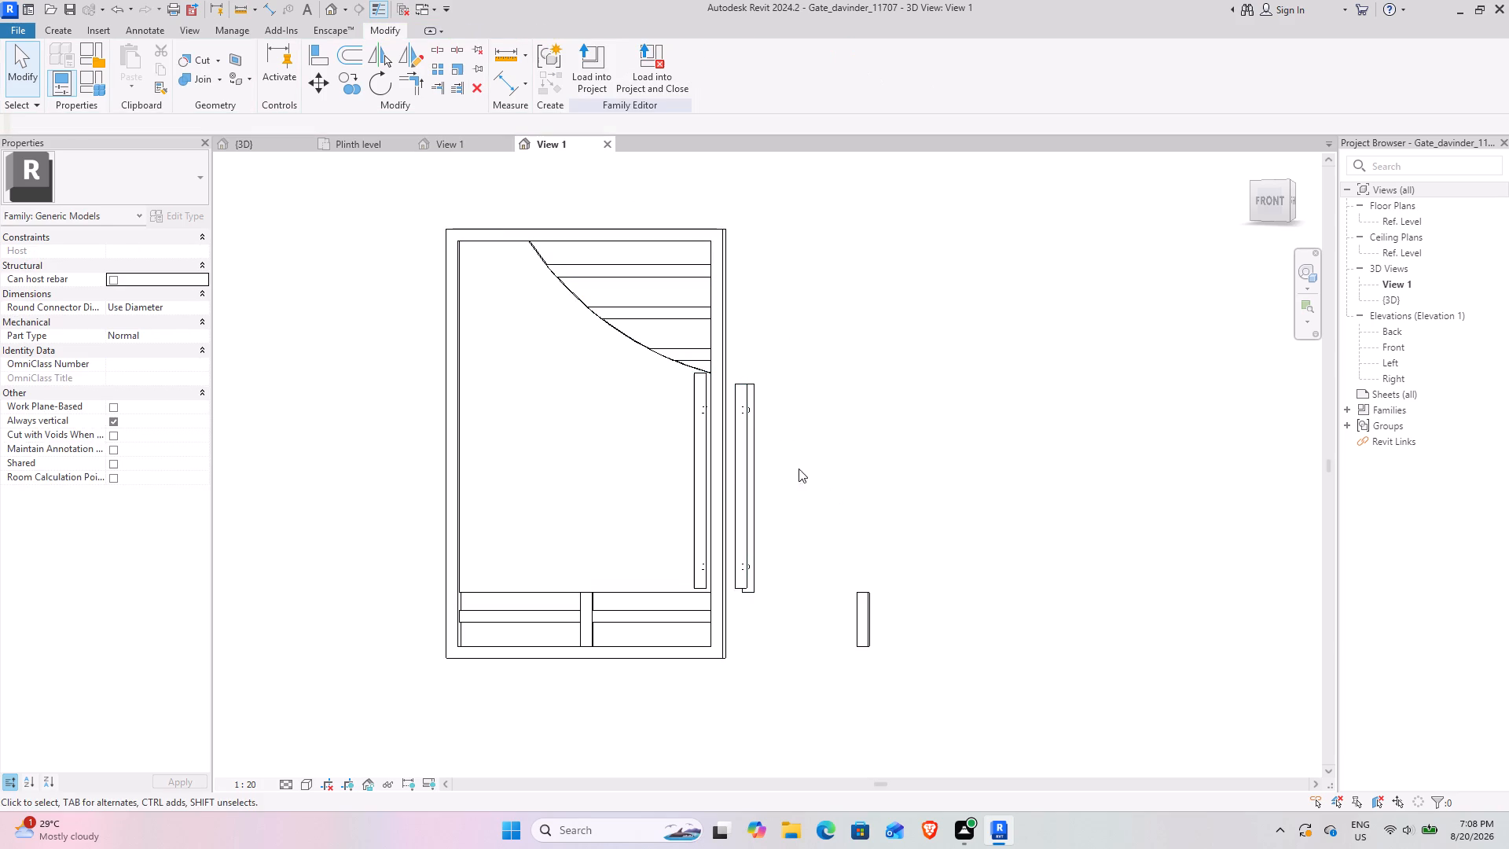
{"action": "left_click_drag", "start_coordinate": [733, 362], "coordinate": [762, 443]}
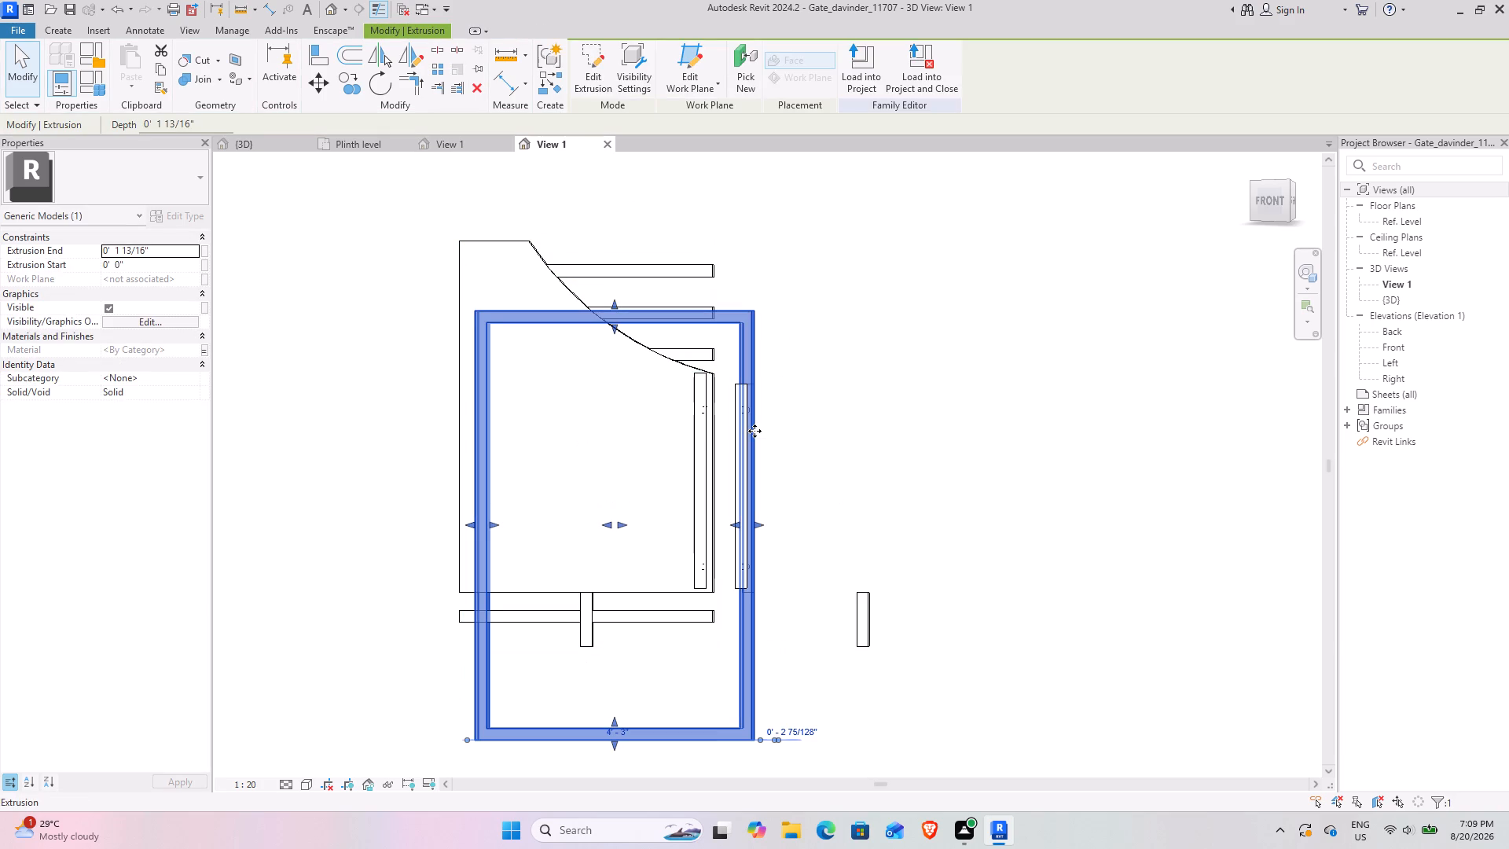
{"action": "key", "text": "ctrl+z"}
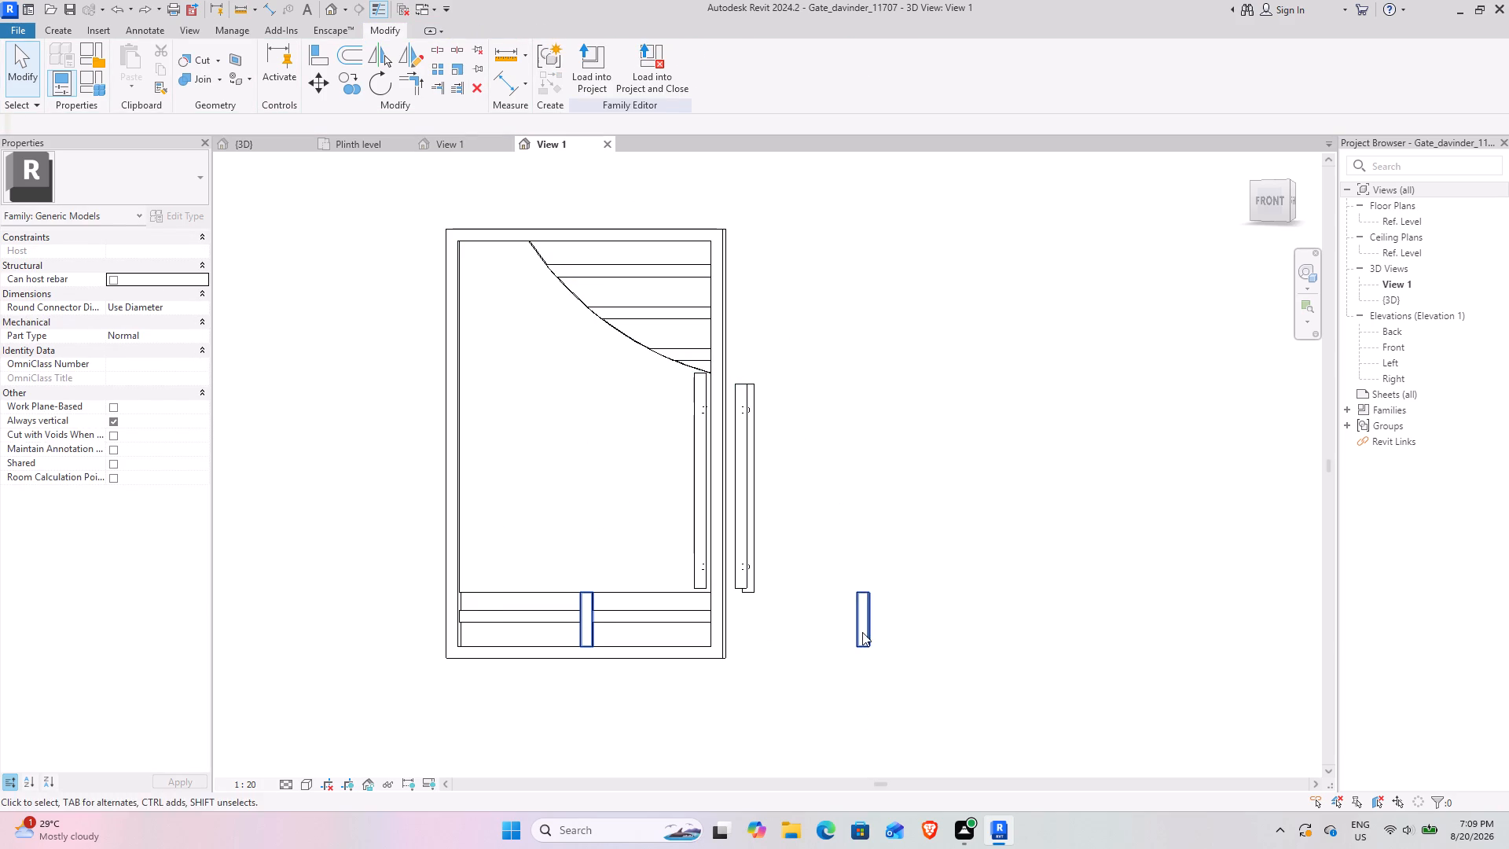
Edit the short bottom post extrusion's sketch to remove the right-hand leaf's post rectangle, and finish the sketch.
{"action": "left_click", "coordinate": [862, 632]}
{"action": "left_click", "coordinate": [590, 63]}
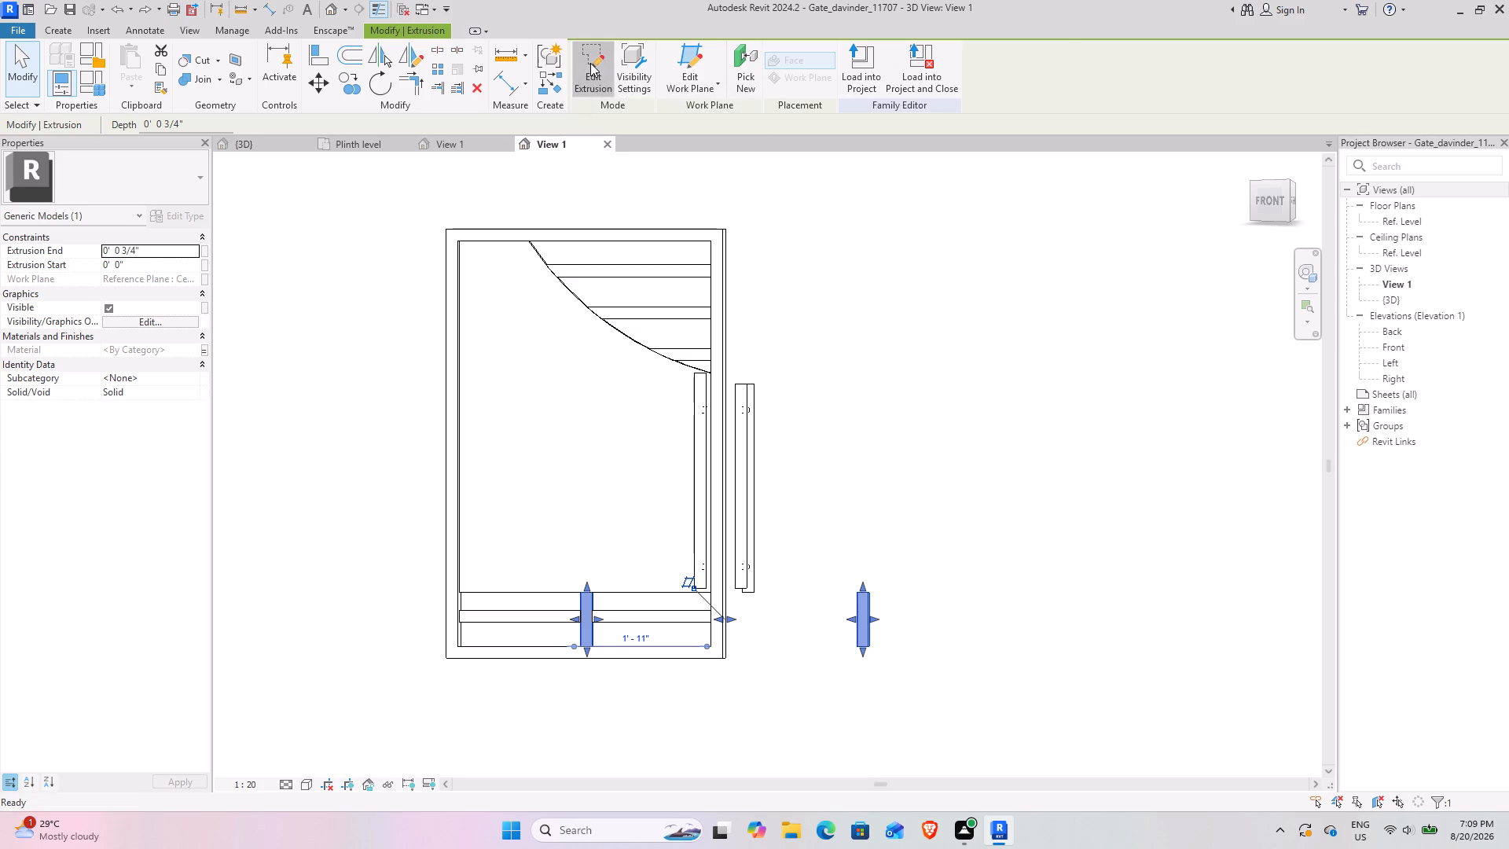
{"action": "left_click_drag", "start_coordinate": [821, 543], "coordinate": [903, 682]}
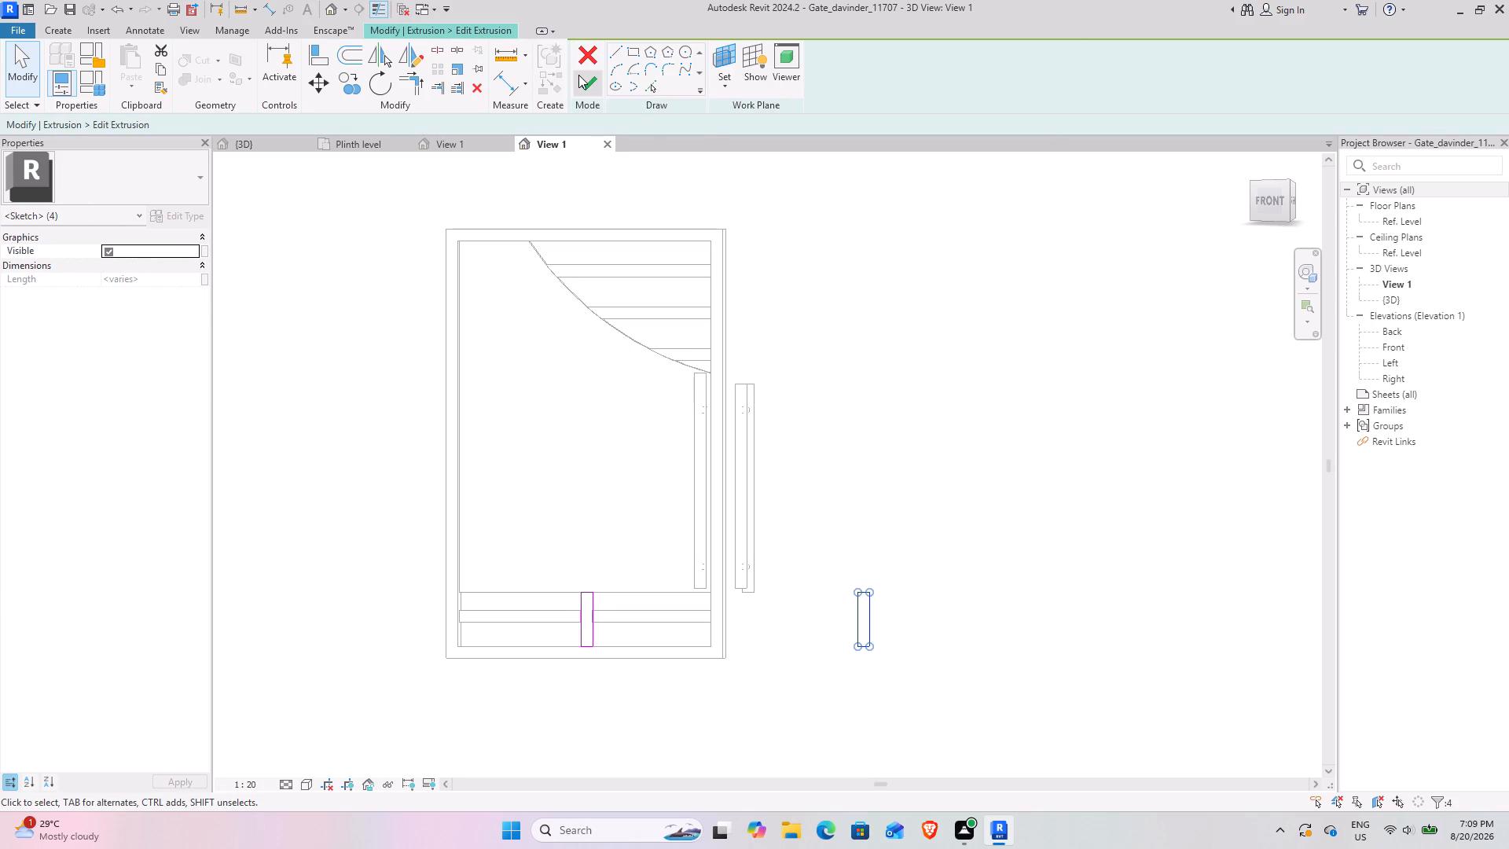
{"action": "left_click", "coordinate": [578, 75]}
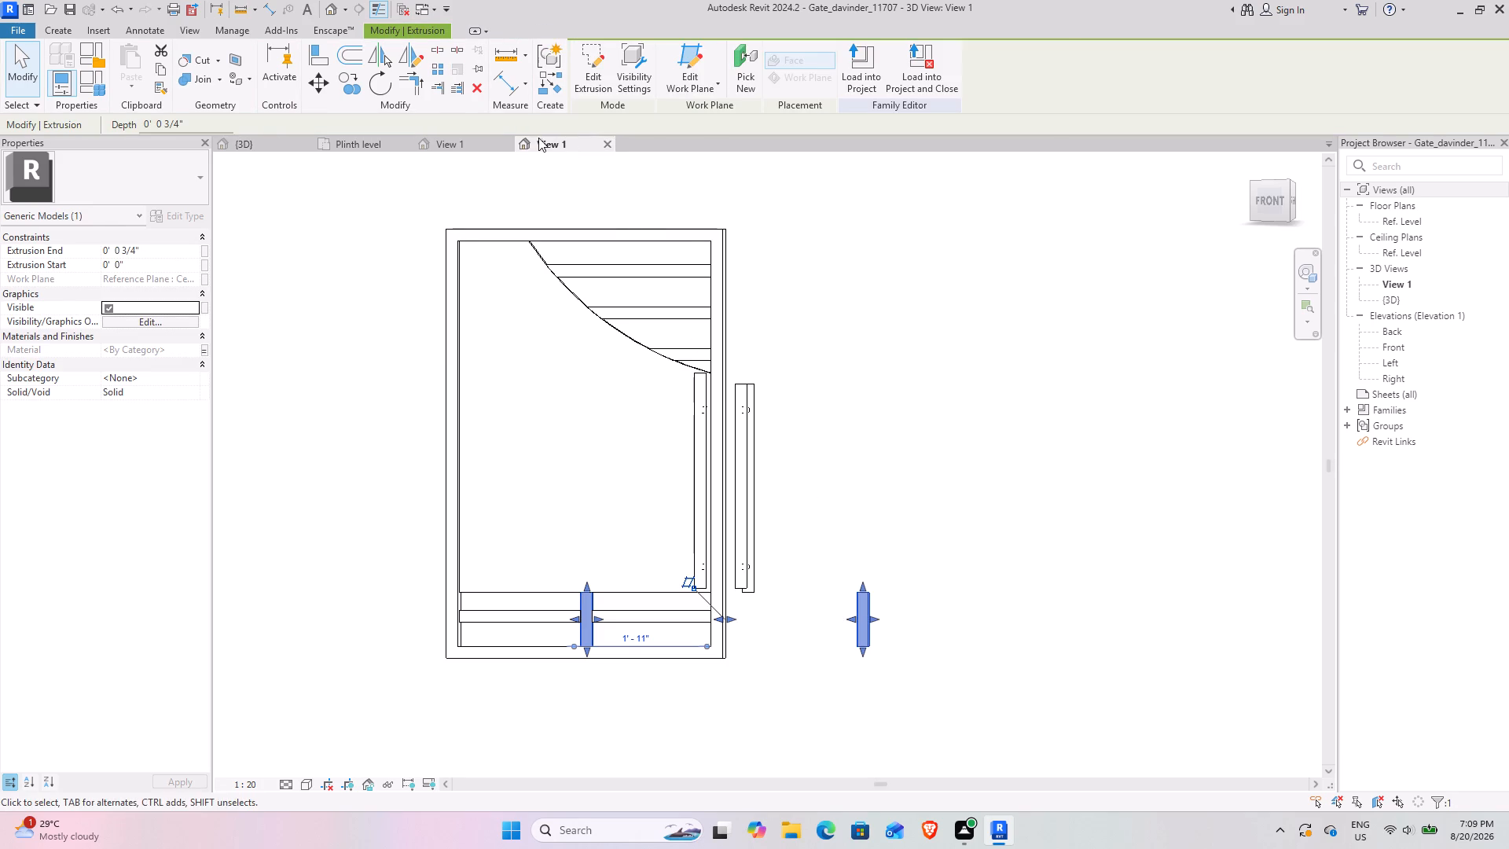
{"action": "left_click", "coordinate": [607, 74]}
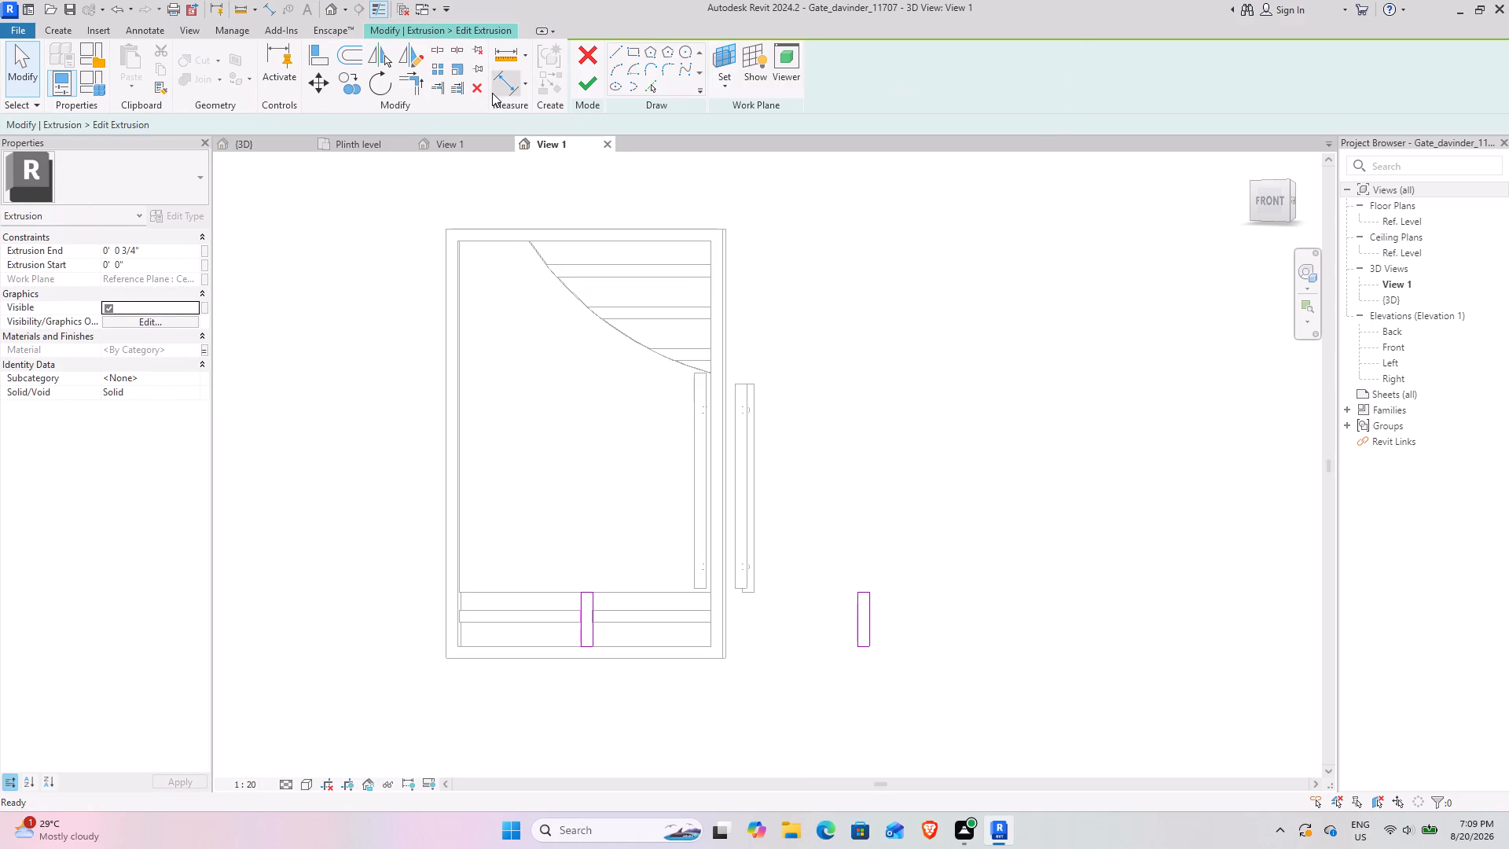
{"action": "left_click_drag", "start_coordinate": [828, 568], "coordinate": [906, 696]}
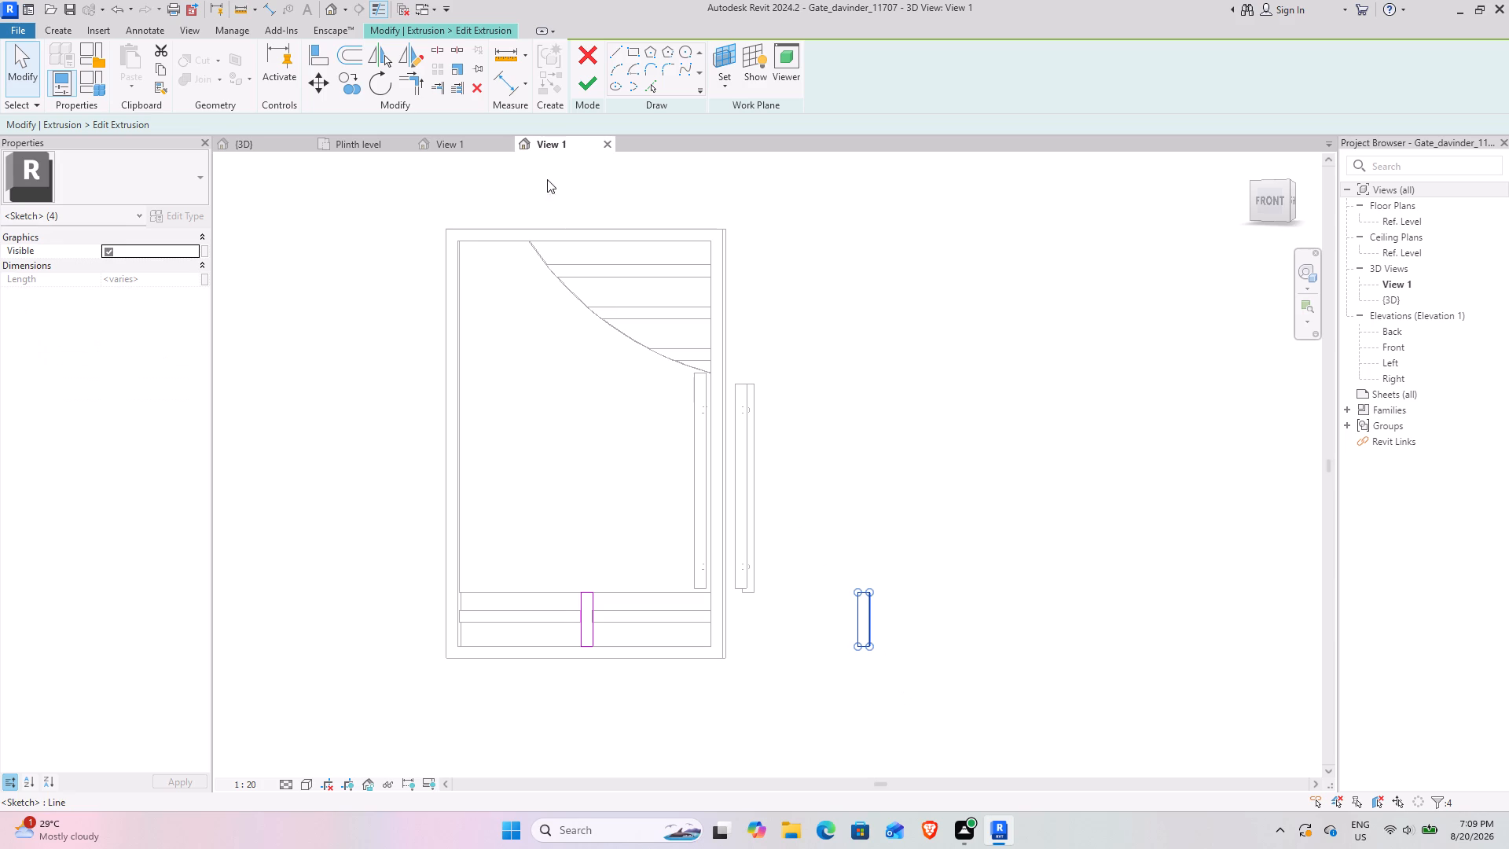
{"action": "left_click", "coordinate": [469, 84]}
{"action": "left_click", "coordinate": [582, 81]}
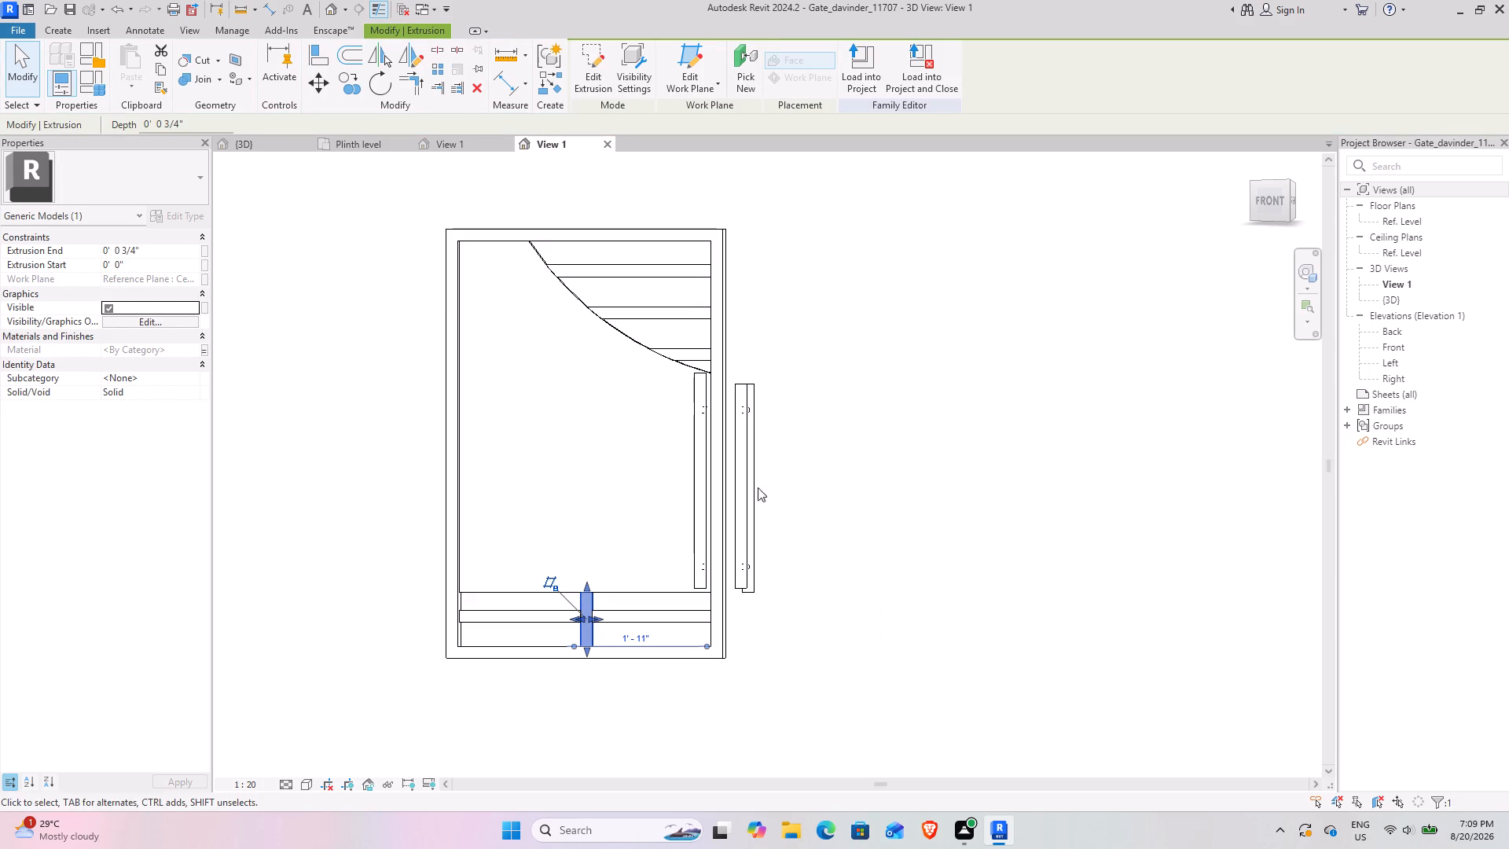
Delete the right-hand leaf's two vertical handle bars and the two small fixings beside them.
{"action": "left_click", "coordinate": [744, 399]}
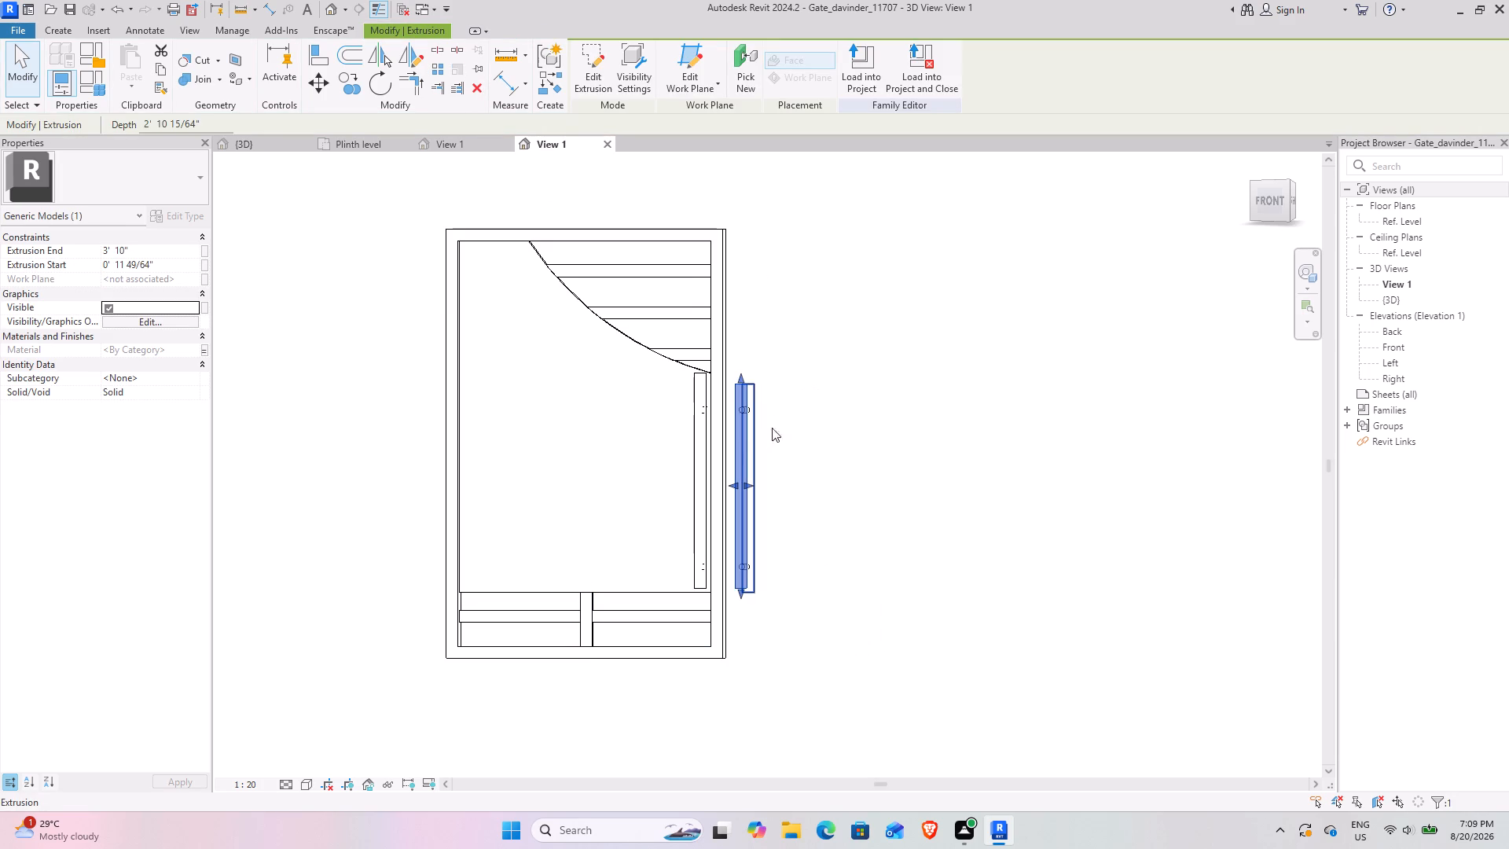
{"action": "left_click", "coordinate": [486, 90]}
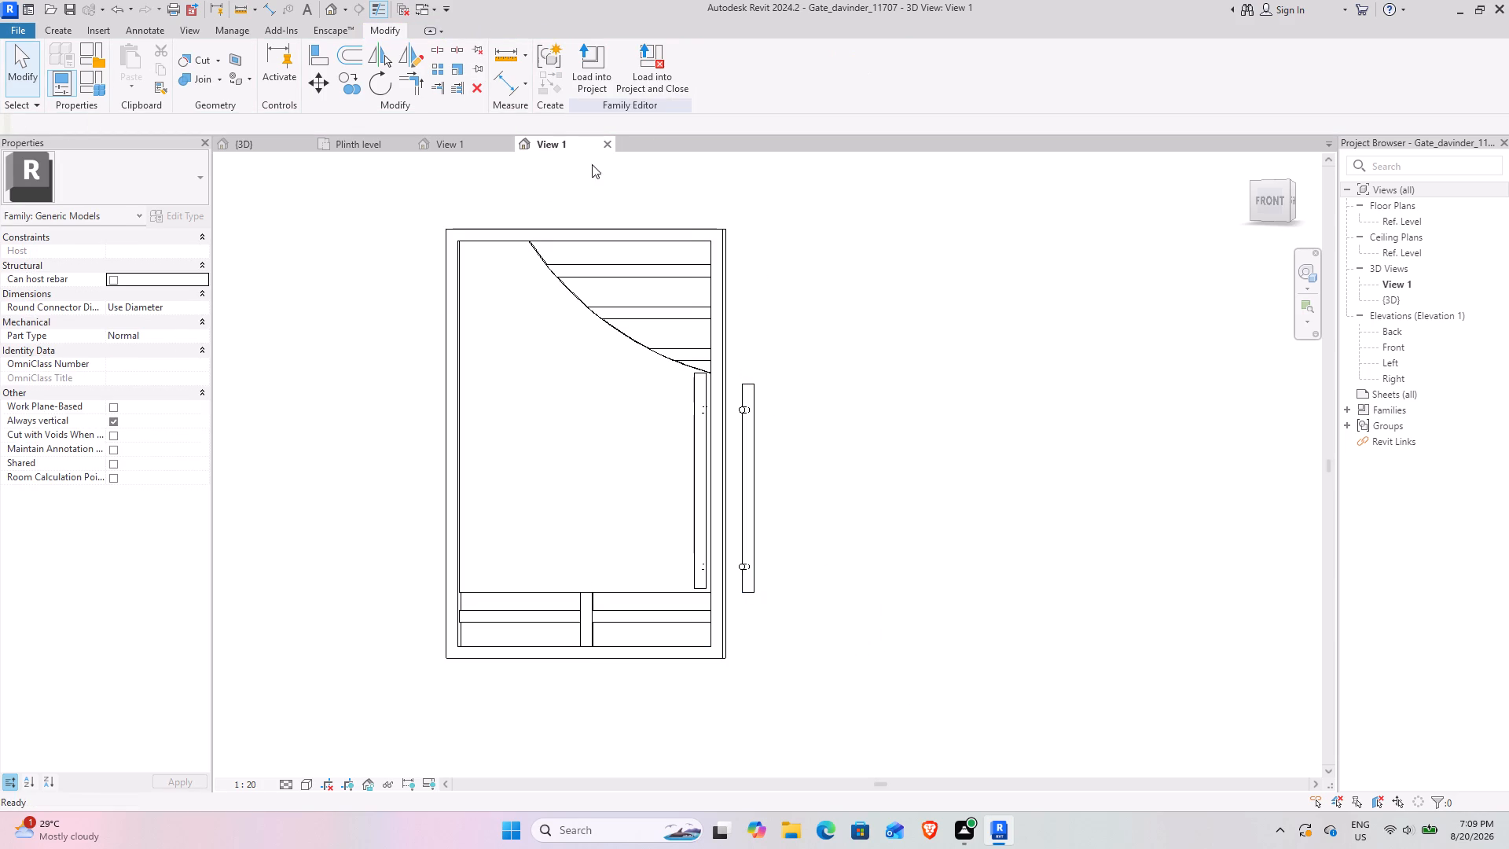
{"action": "left_click", "coordinate": [758, 399]}
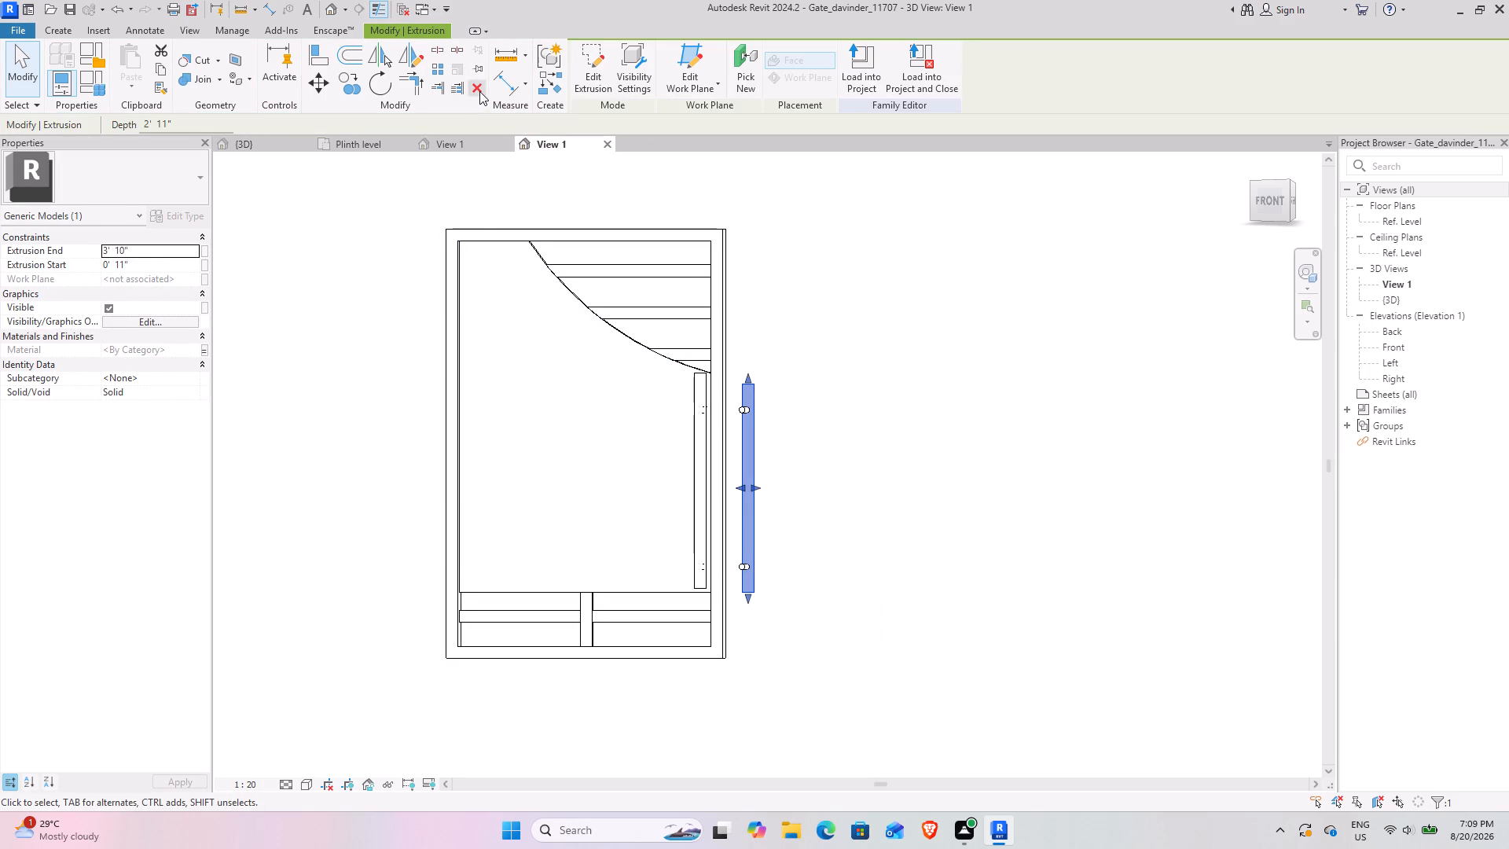
{"action": "left_click", "coordinate": [479, 91]}
{"action": "left_click_drag", "start_coordinate": [731, 387], "coordinate": [746, 449]}
{"action": "key", "text": "ctrl+z"}
{"action": "left_click_drag", "start_coordinate": [792, 606], "coordinate": [780, 594]}
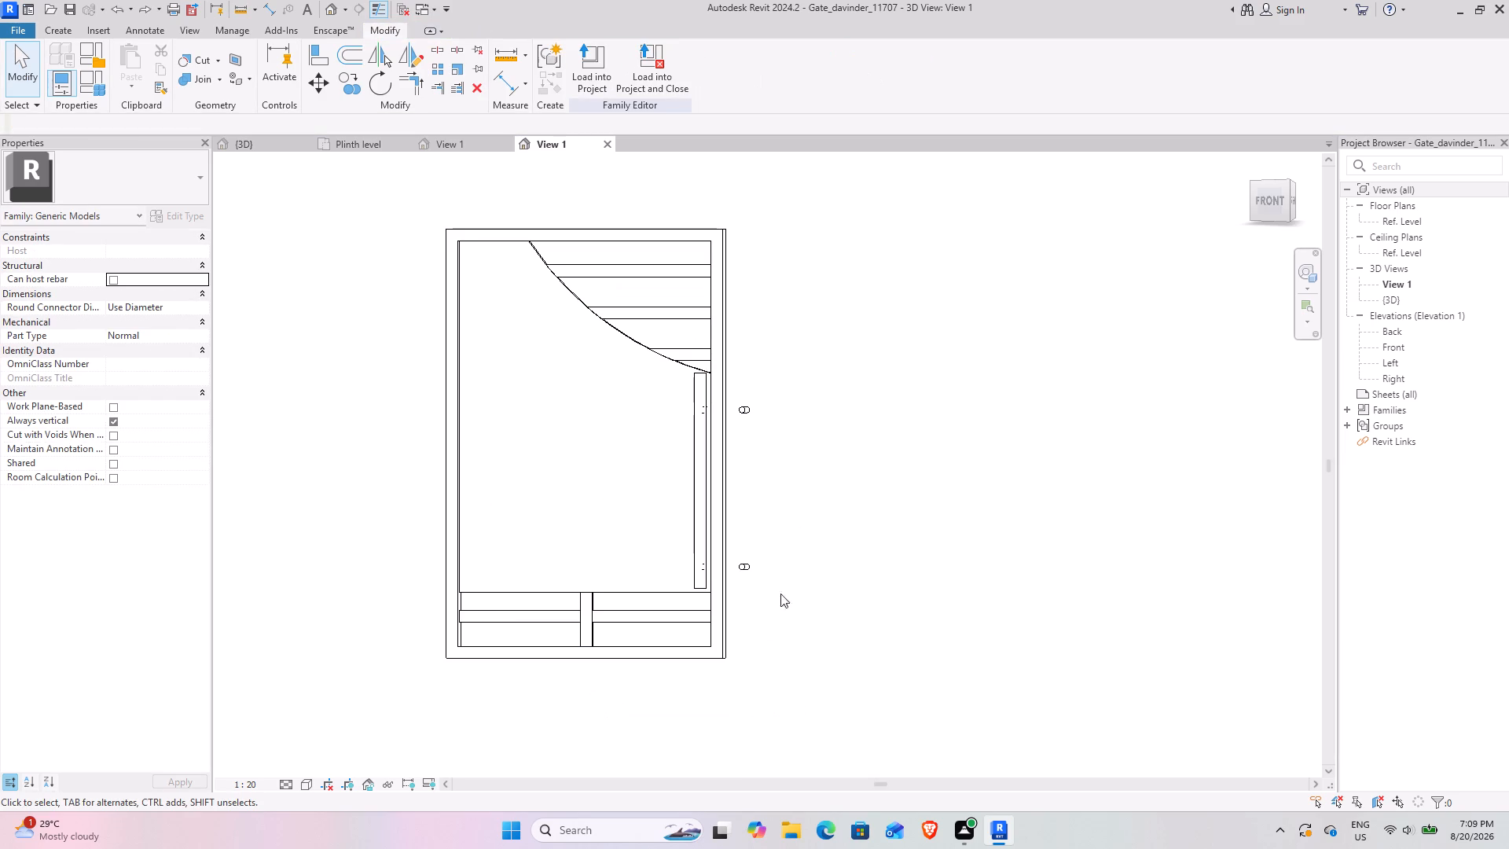
{"action": "left_click_drag", "start_coordinate": [780, 594], "coordinate": [735, 367]}
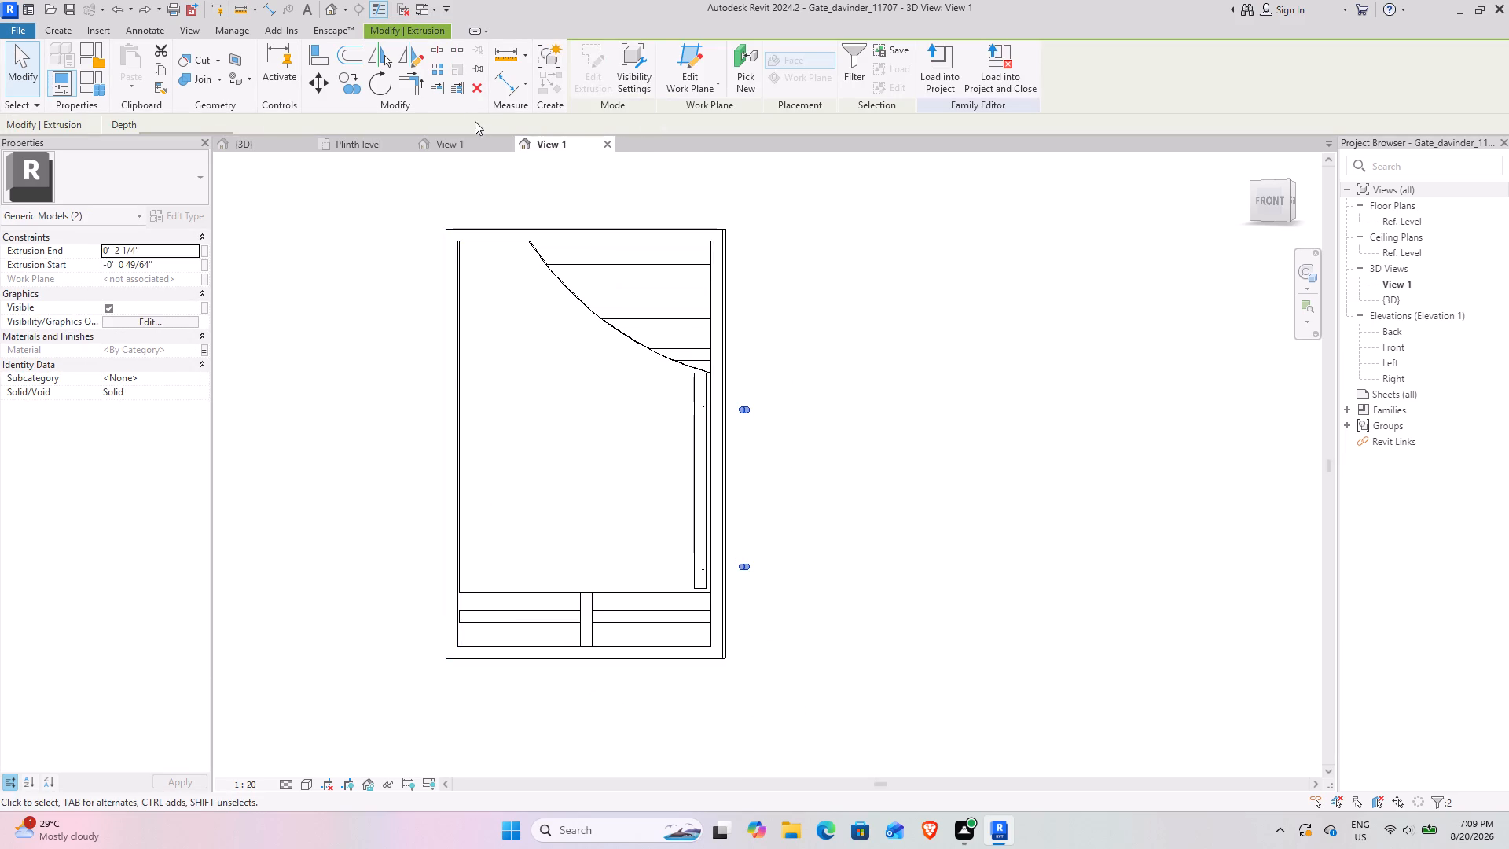
{"action": "left_click", "coordinate": [479, 91]}
Load the edited single-leaf gate family into the project 20-8-26 duplex G+1.rvt.
{"action": "left_click", "coordinate": [589, 67]}
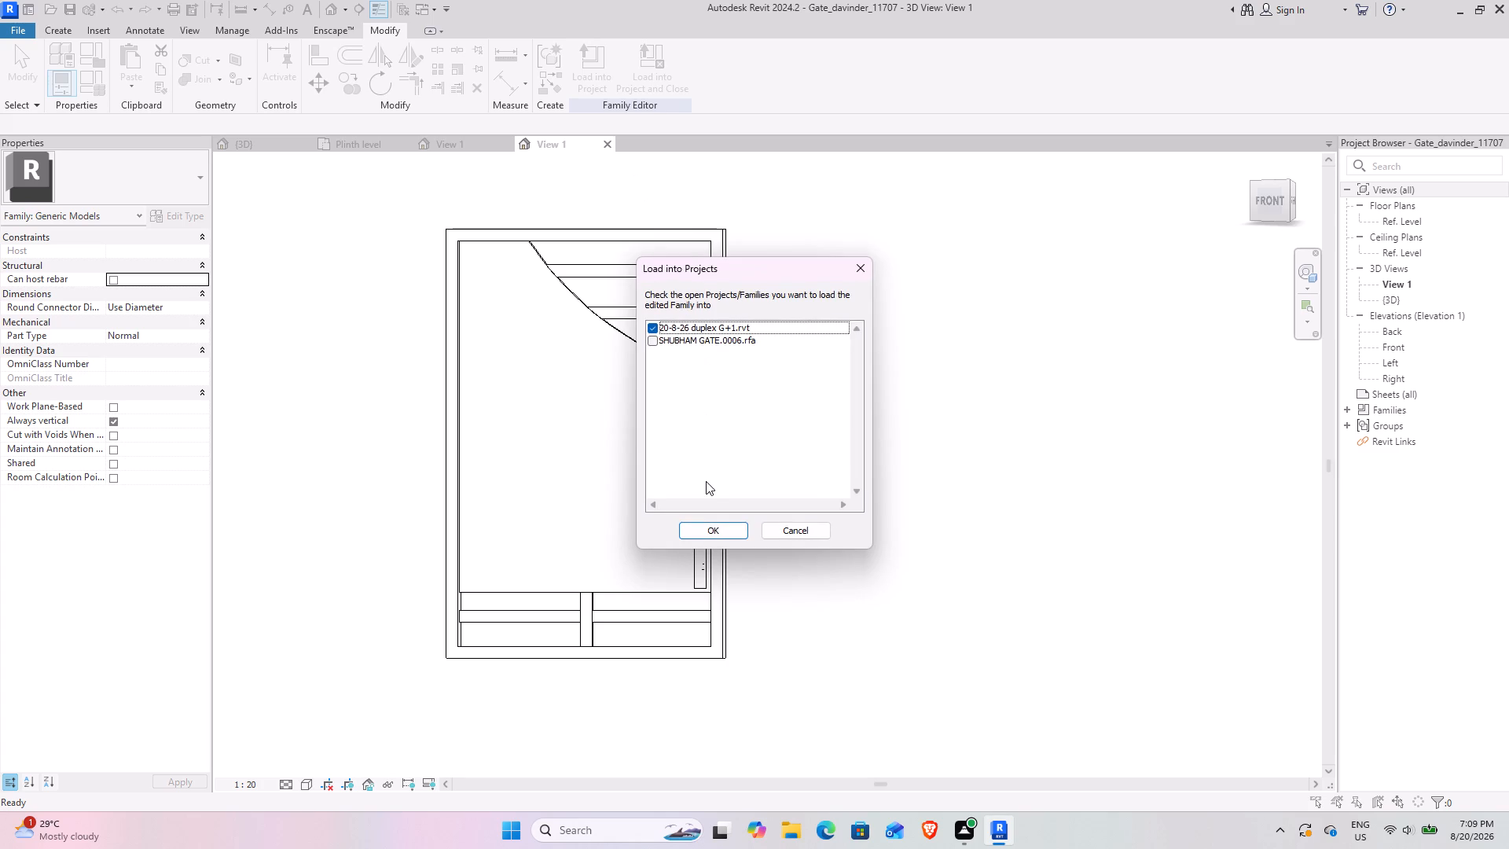
{"action": "left_click", "coordinate": [729, 533]}
{"action": "left_click", "coordinate": [741, 362]}
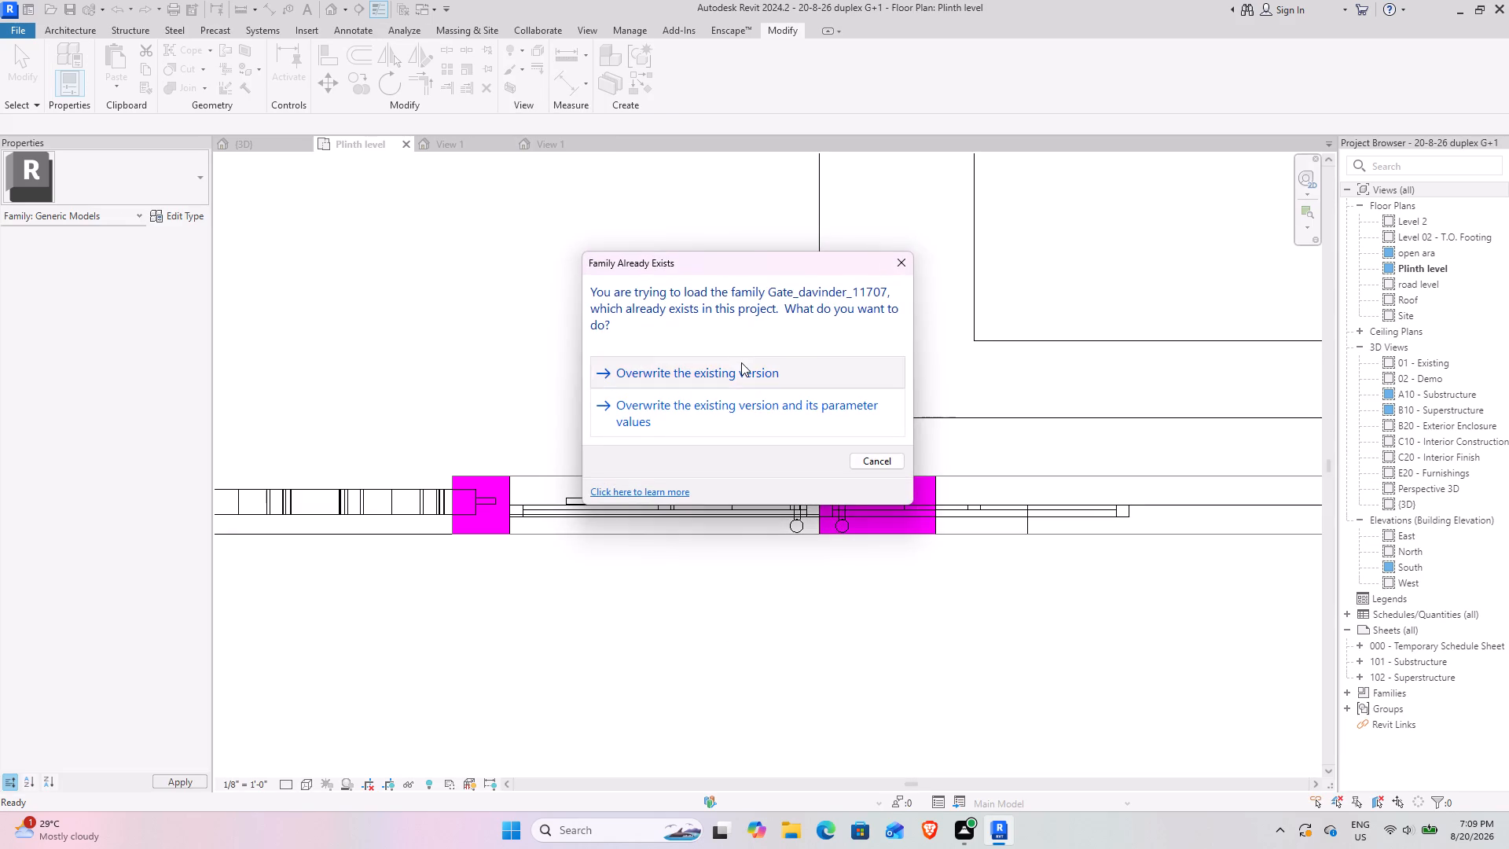
In the 3D view, set the level of the single-leaf Gate_davinder_11707 gate to road level.
{"action": "left_click", "coordinate": [253, 138]}
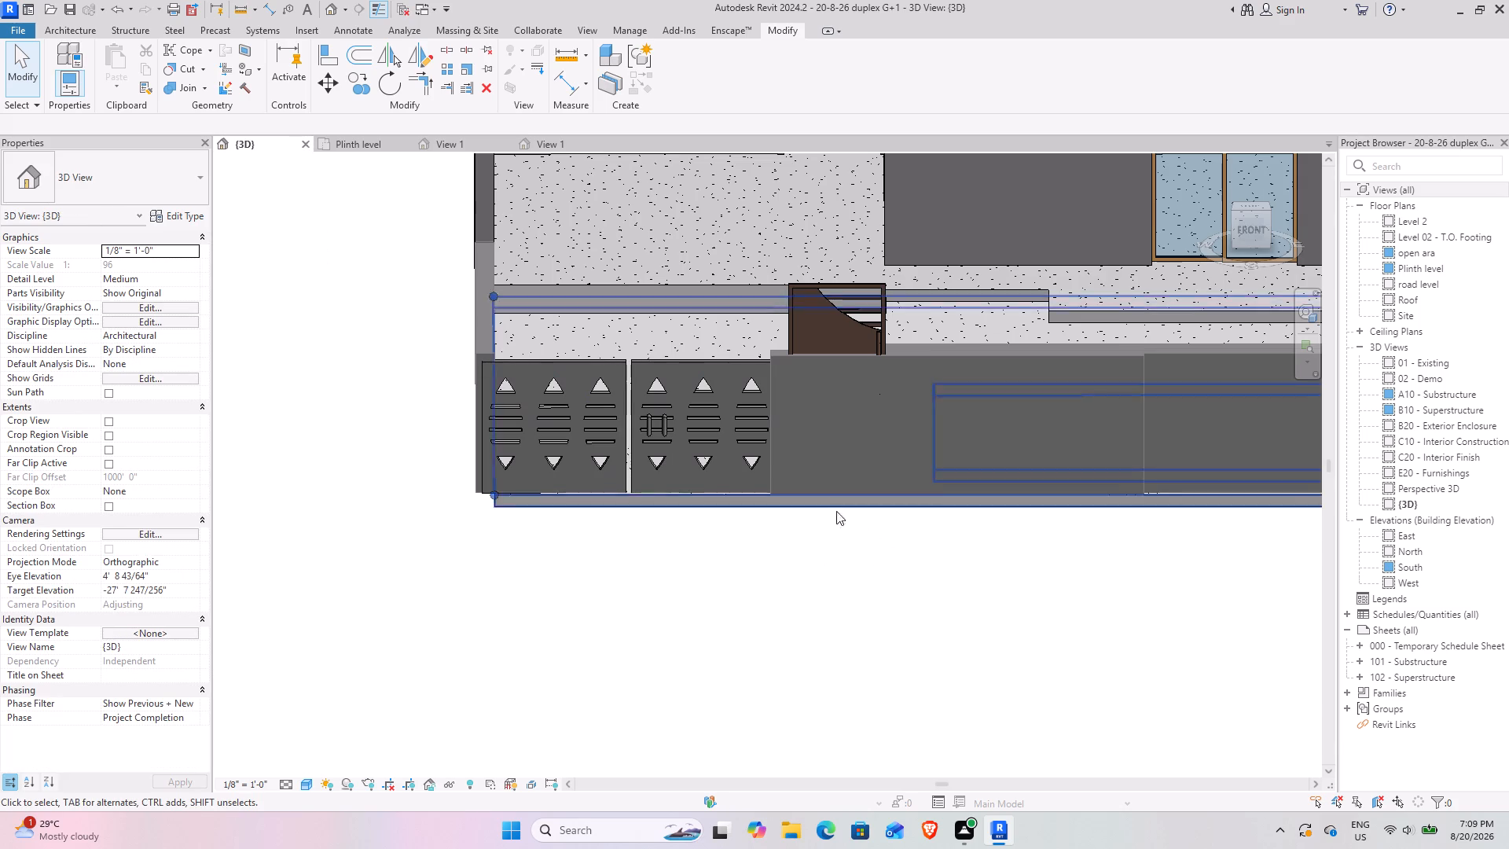
{"action": "scroll", "coordinate": [826, 488], "scroll_direction": "down", "scroll_amount": 1}
{"action": "middle_click_drag", "start_coordinate": [811, 488], "coordinate": [672, 568]}
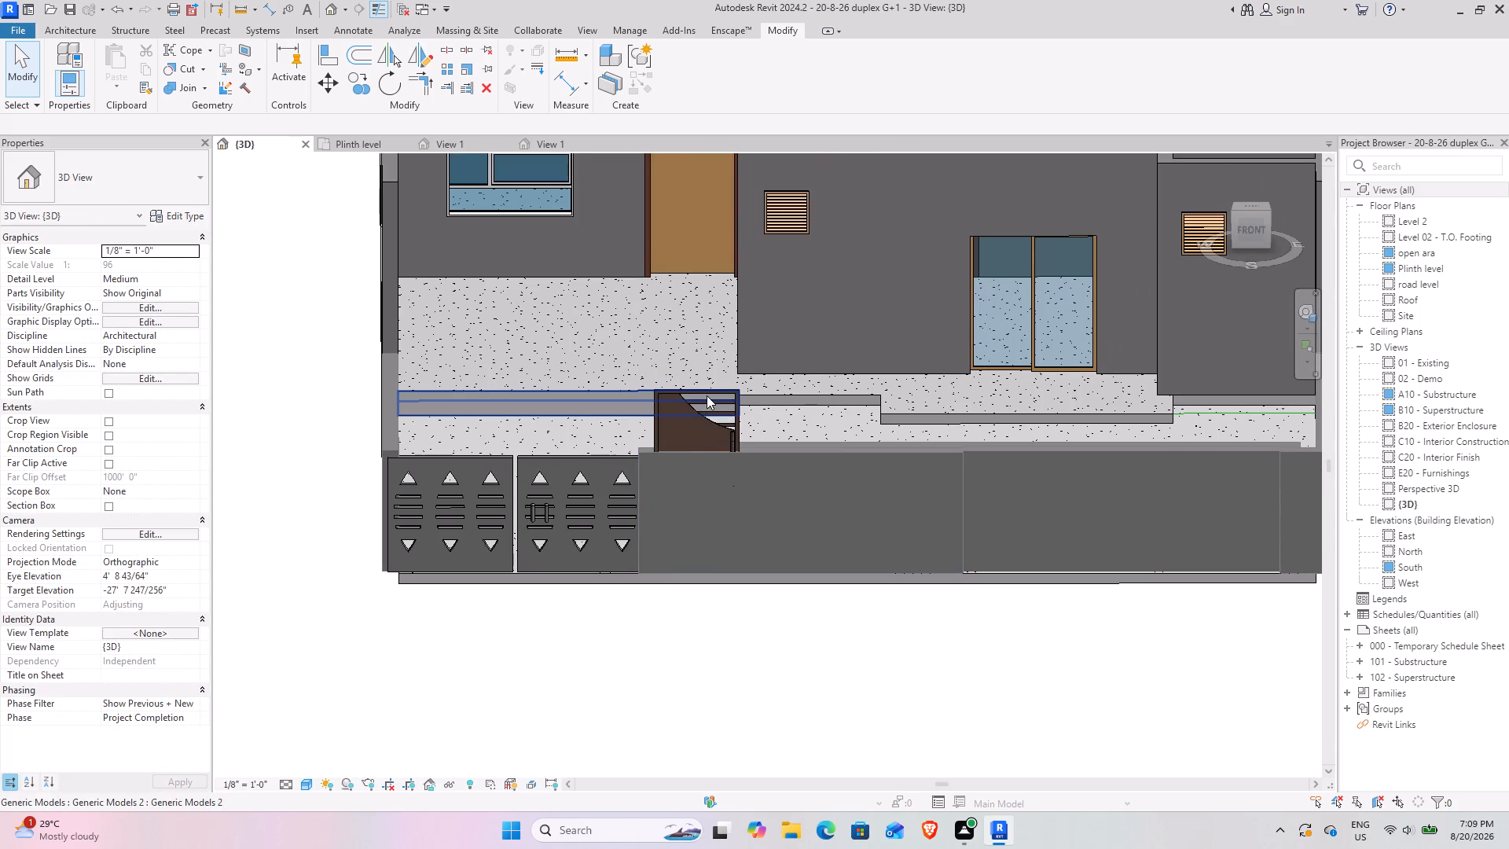
{"action": "left_click", "coordinate": [698, 407]}
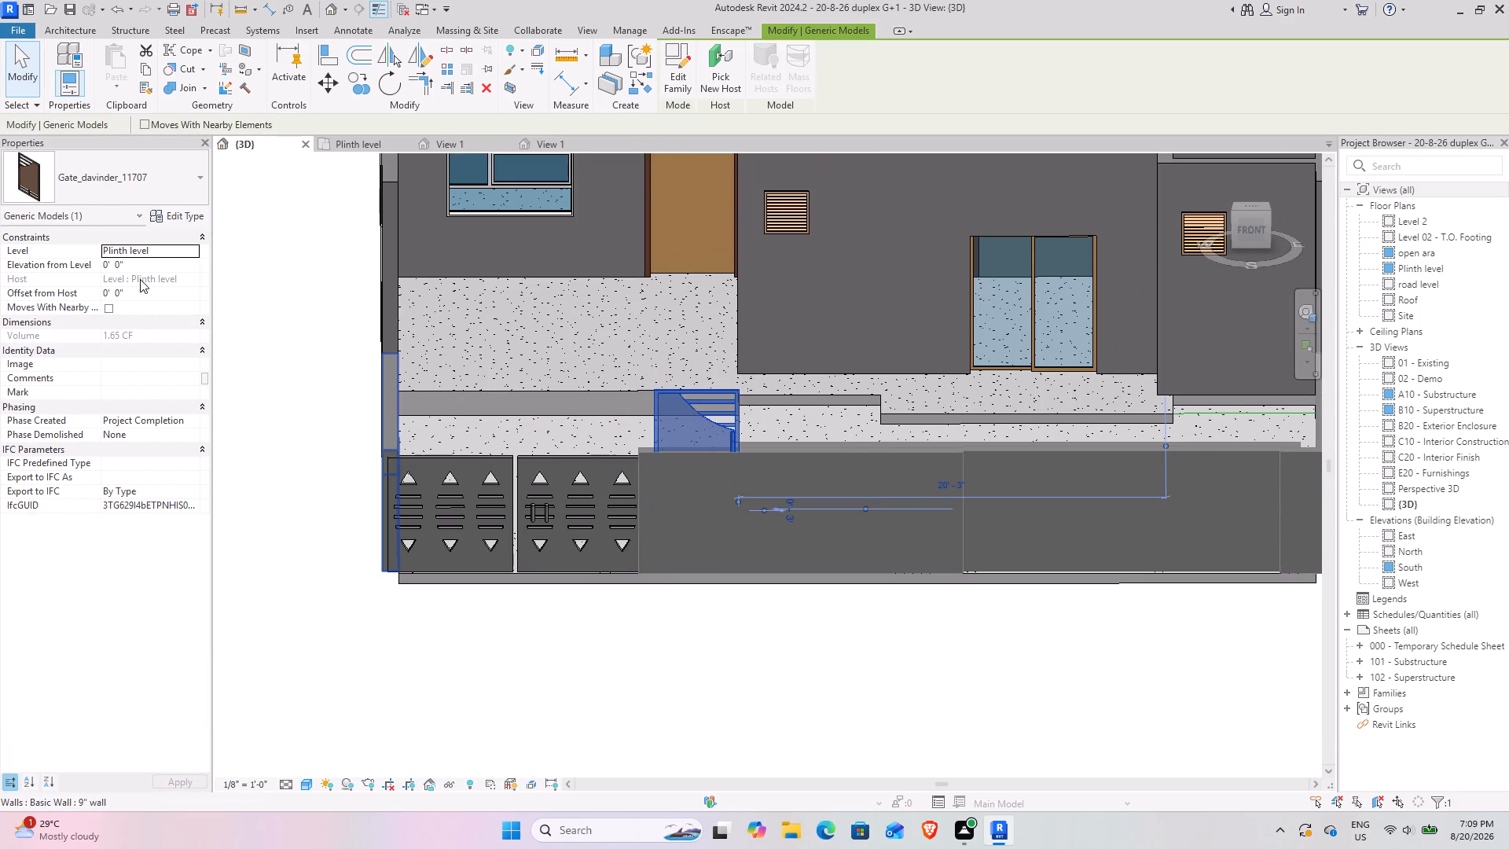
{"action": "left_click", "coordinate": [196, 245]}
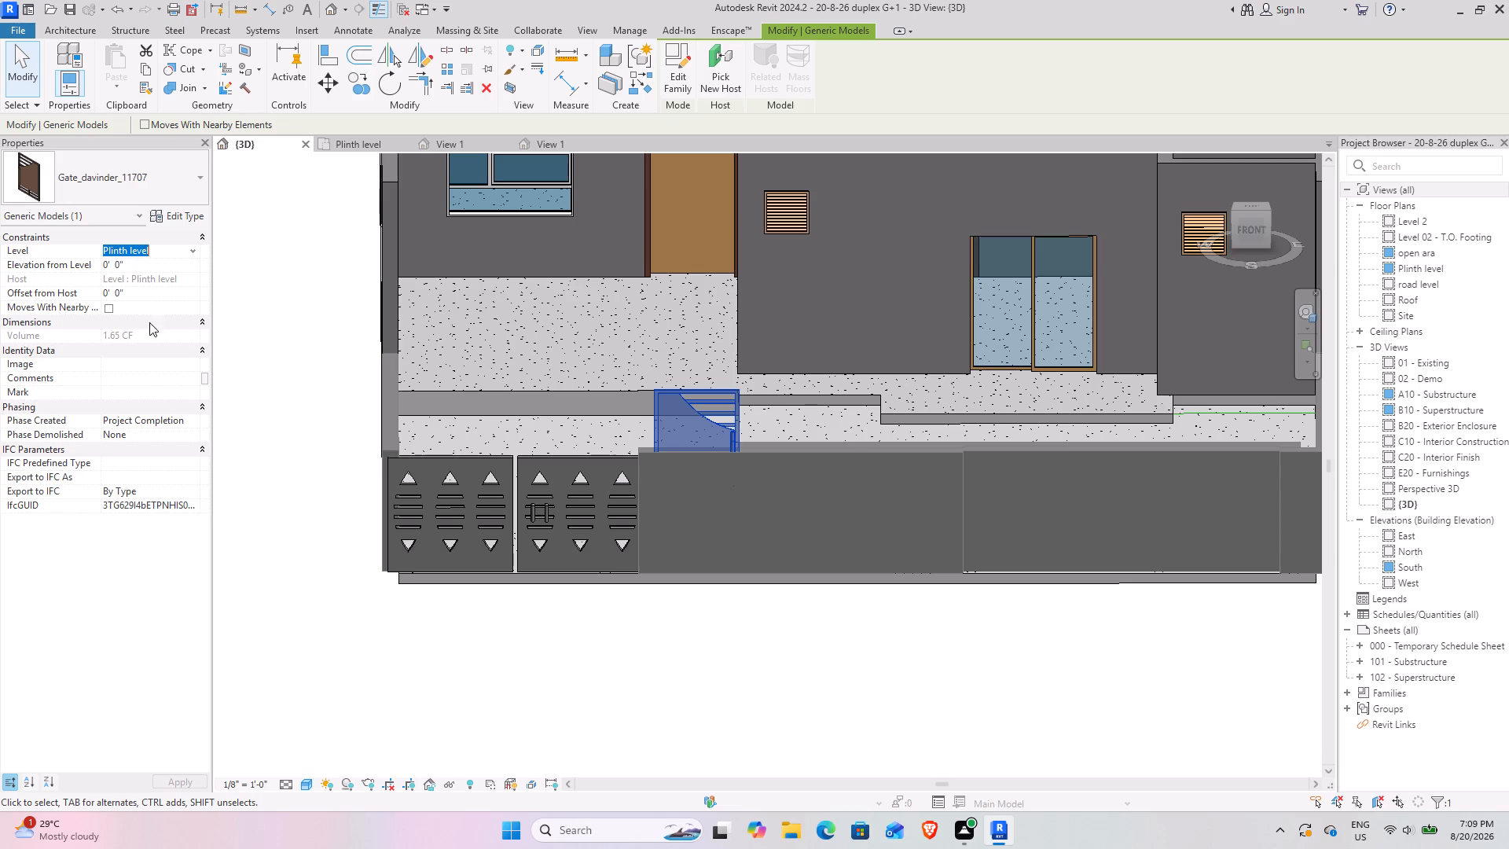
{"action": "left_click", "coordinate": [134, 277]}
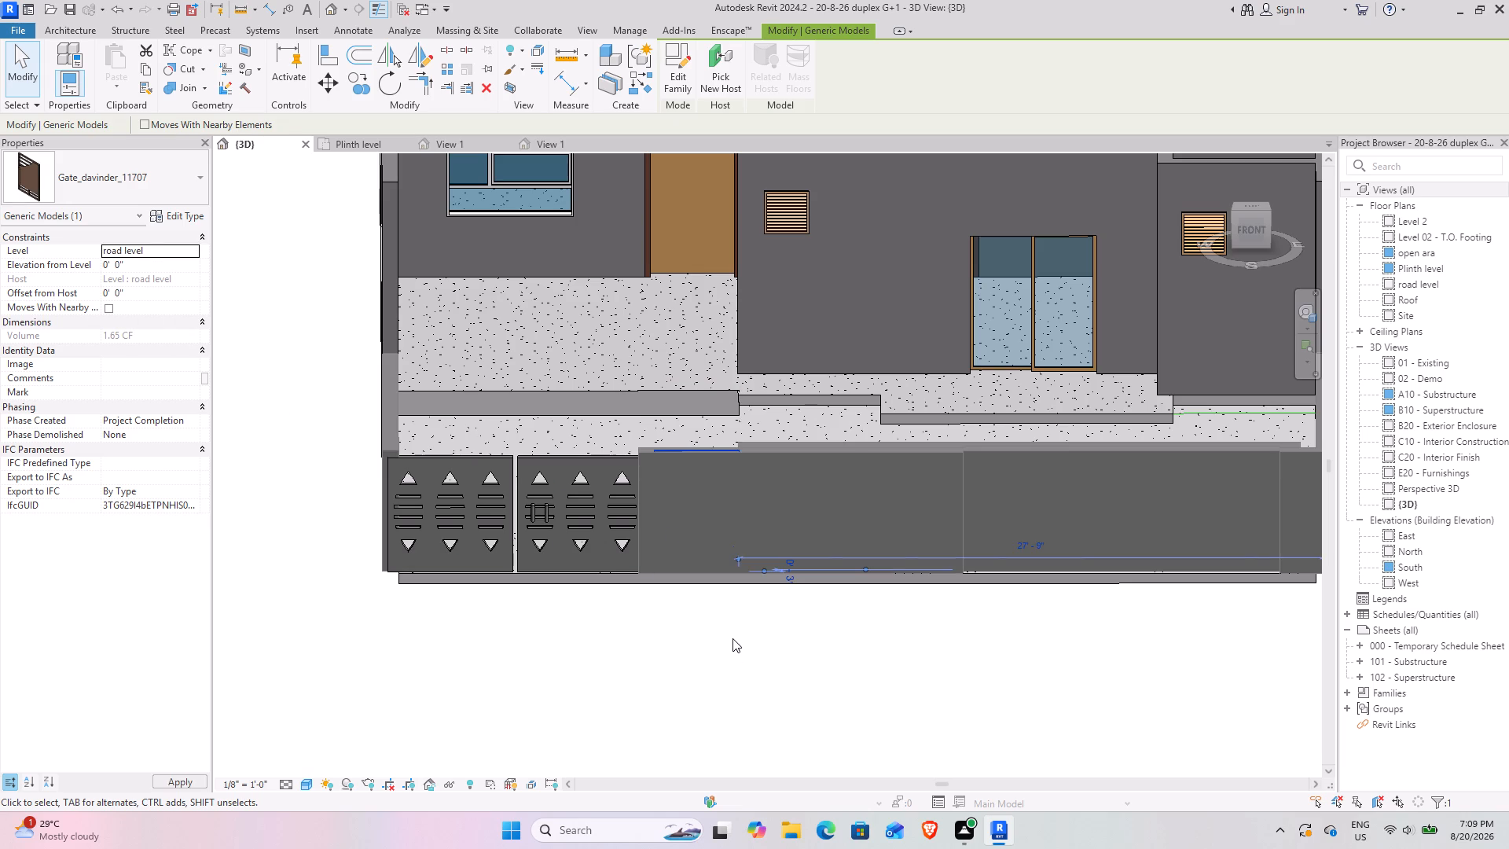
{"action": "left_click", "coordinate": [732, 638]}
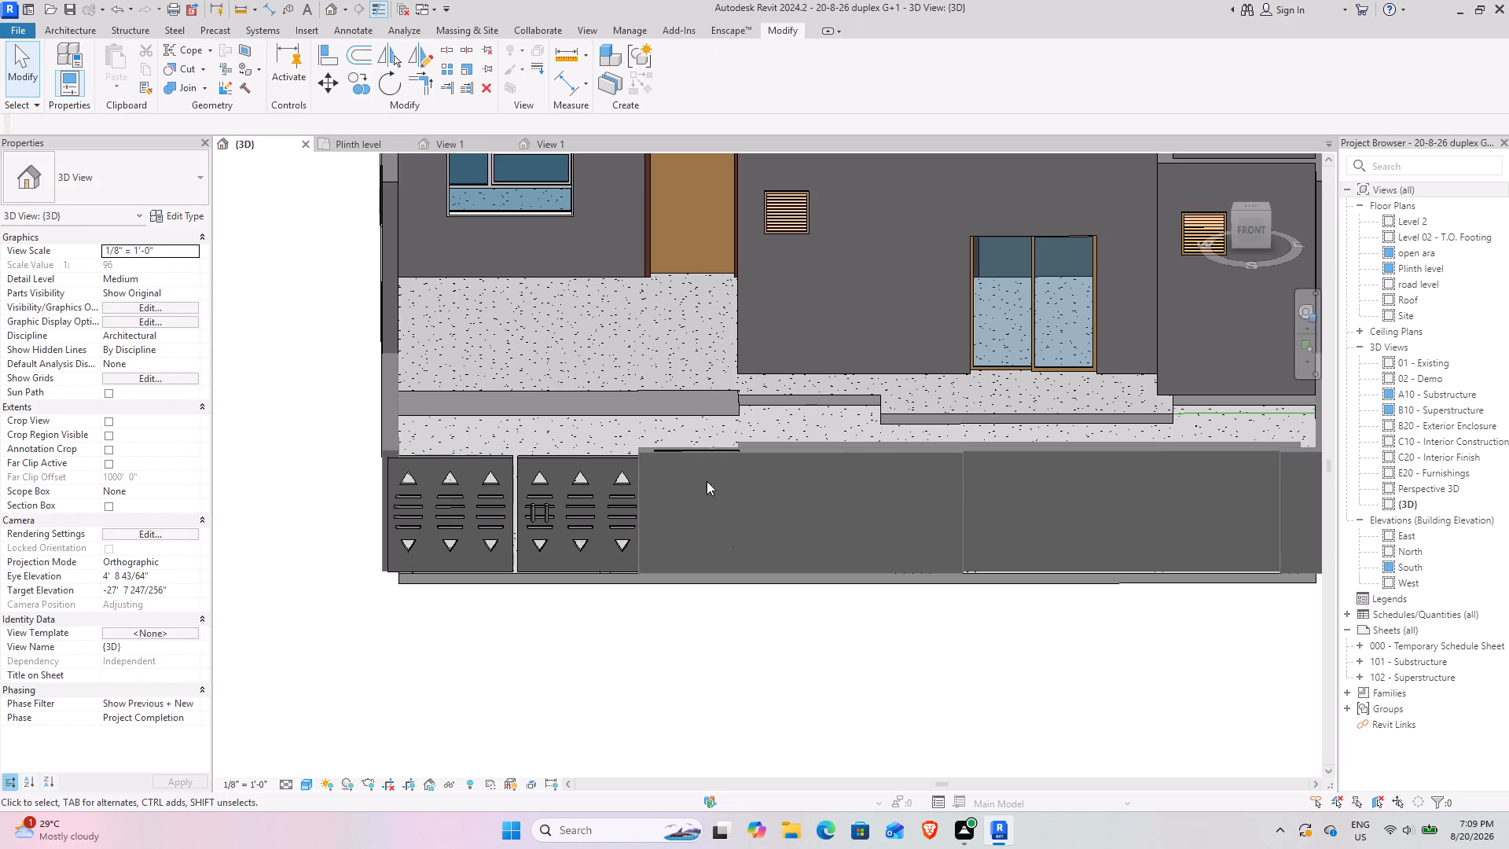
In the Plinth level plan, shorten the 9" front compound wall so its gate-side end stops at the far pillar of the small gate opening.
{"action": "left_click", "coordinate": [811, 453]}
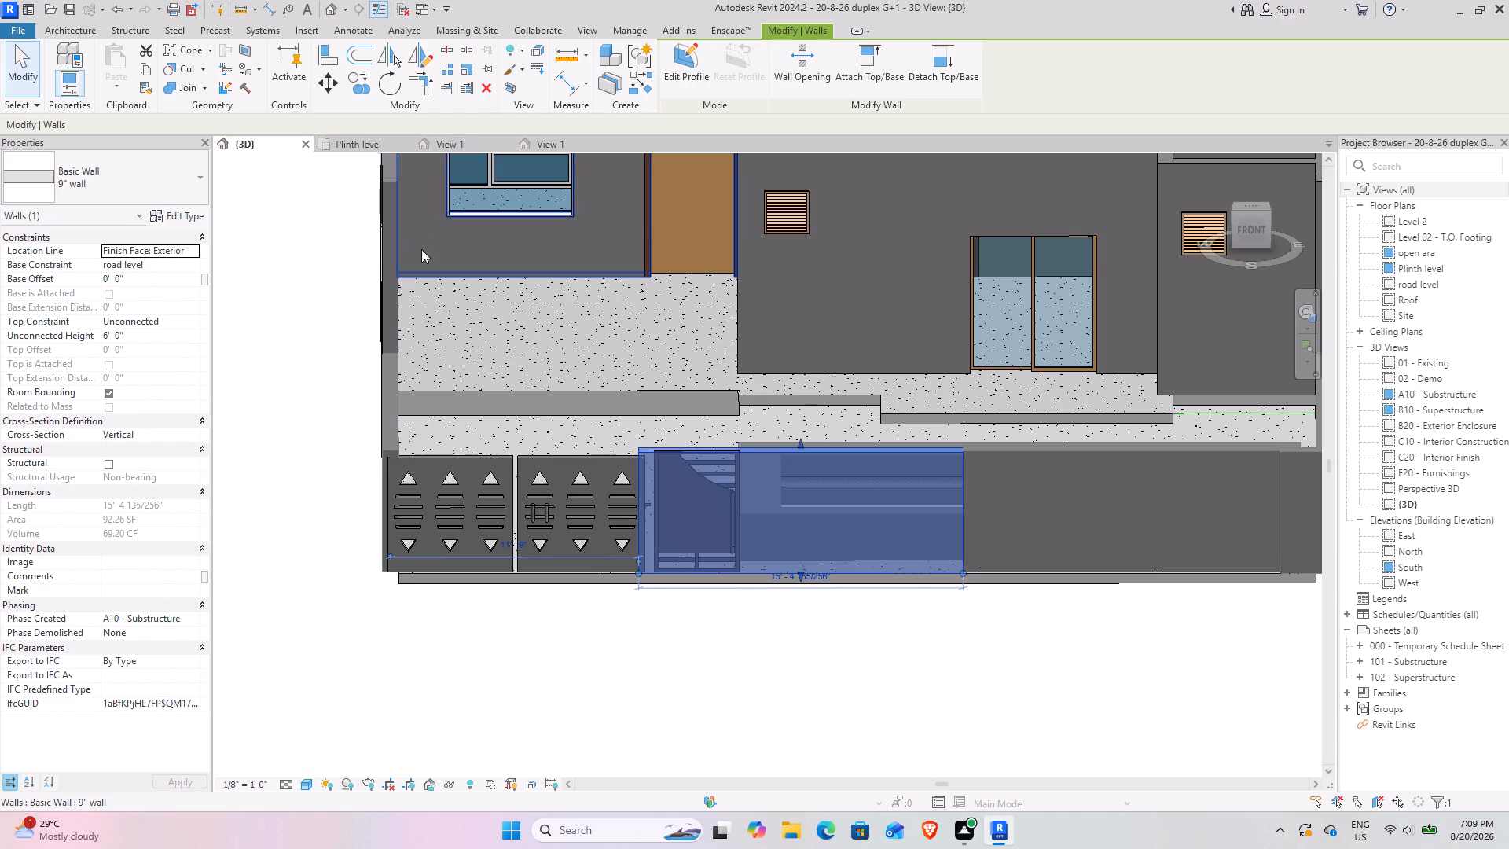
{"action": "left_click", "coordinate": [357, 148]}
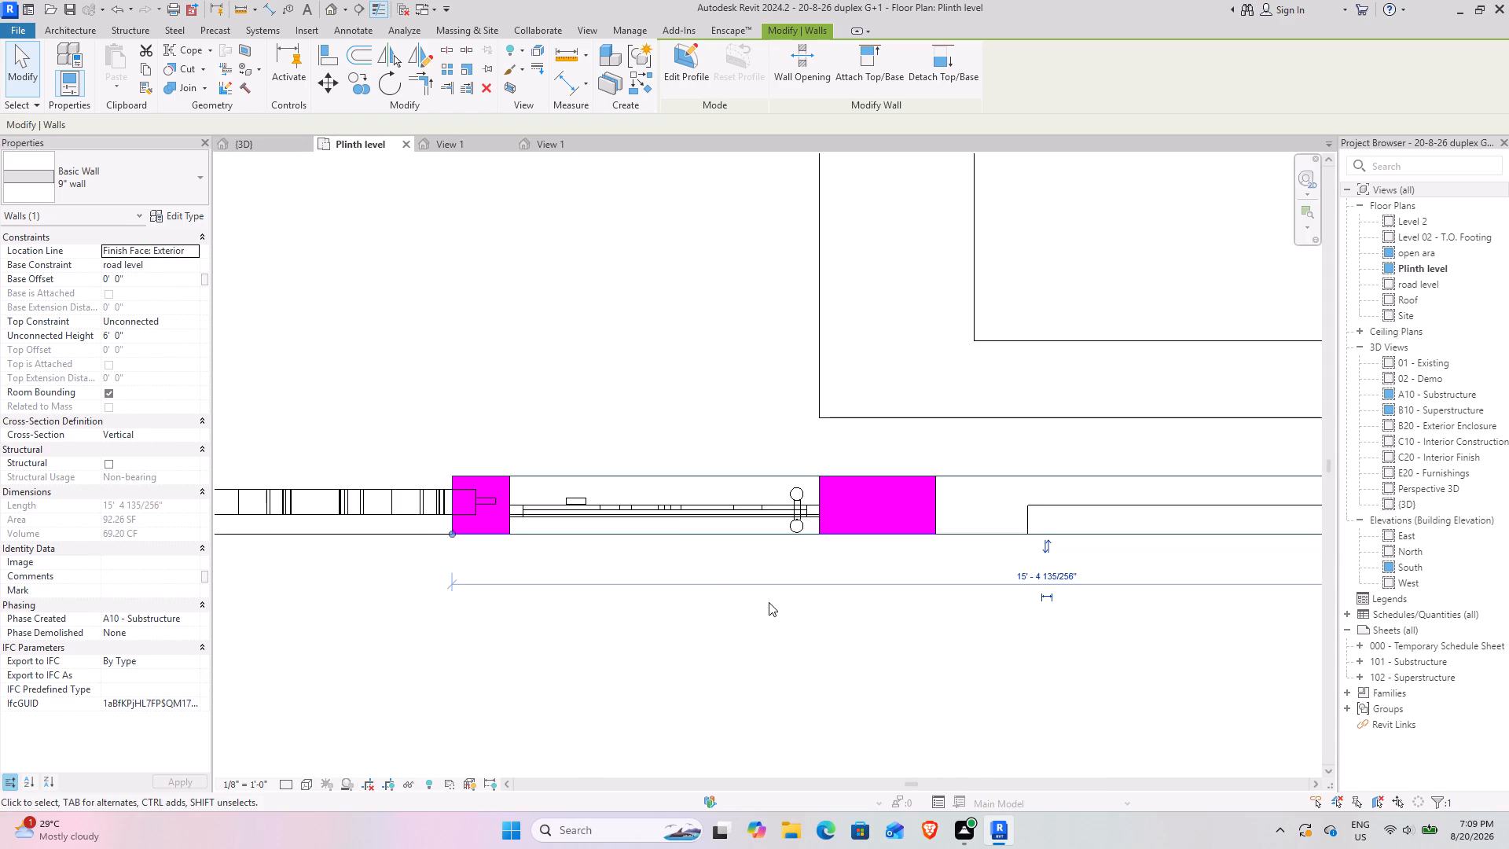
{"action": "scroll", "coordinate": [766, 600], "scroll_direction": "down", "scroll_amount": 2}
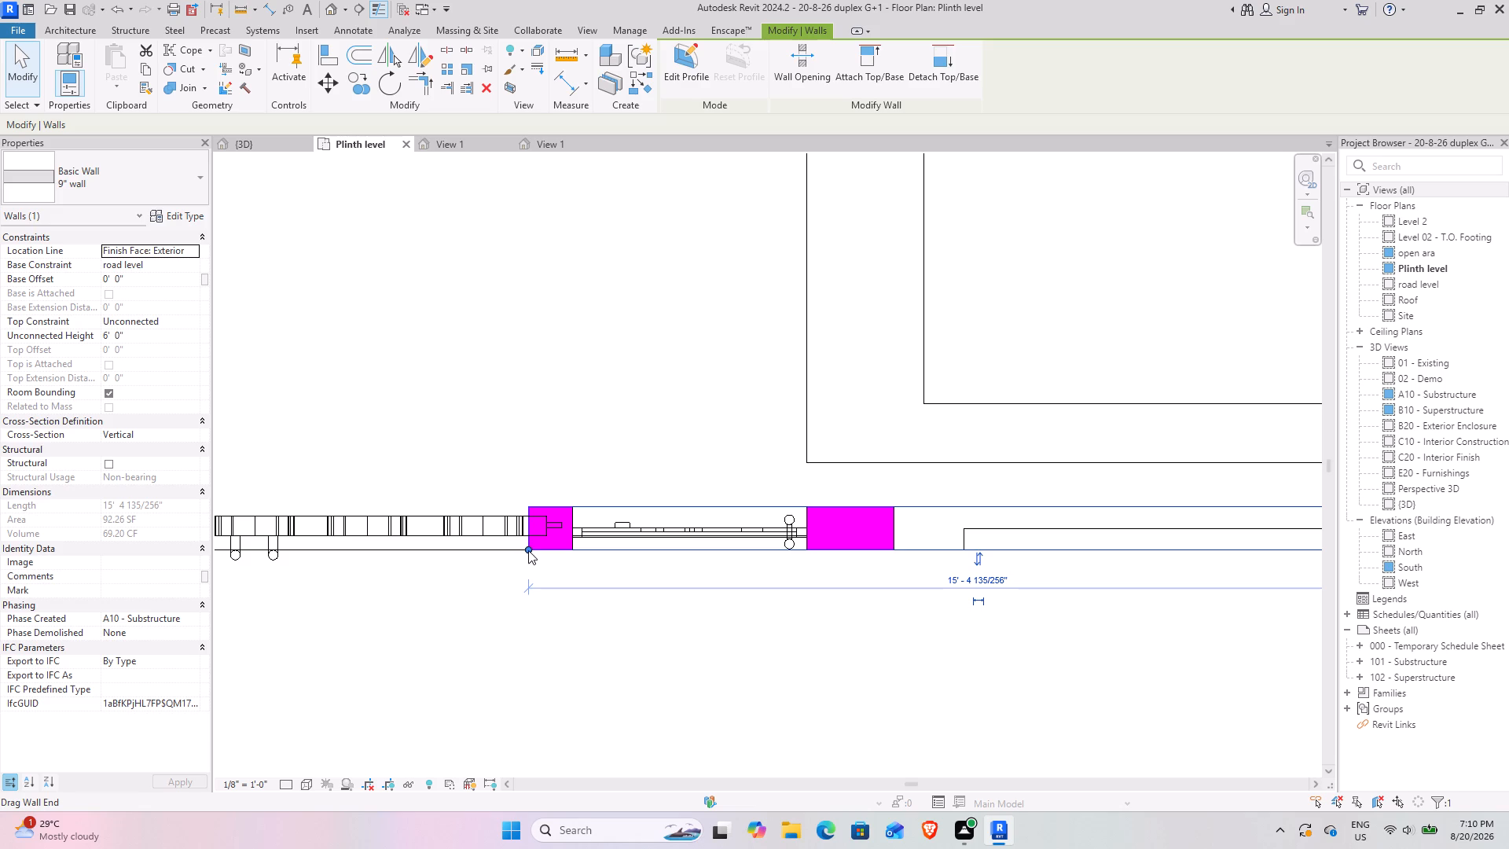
{"action": "left_click_drag", "start_coordinate": [531, 549], "coordinate": [808, 553]}
{"action": "left_click", "coordinate": [578, 638]}
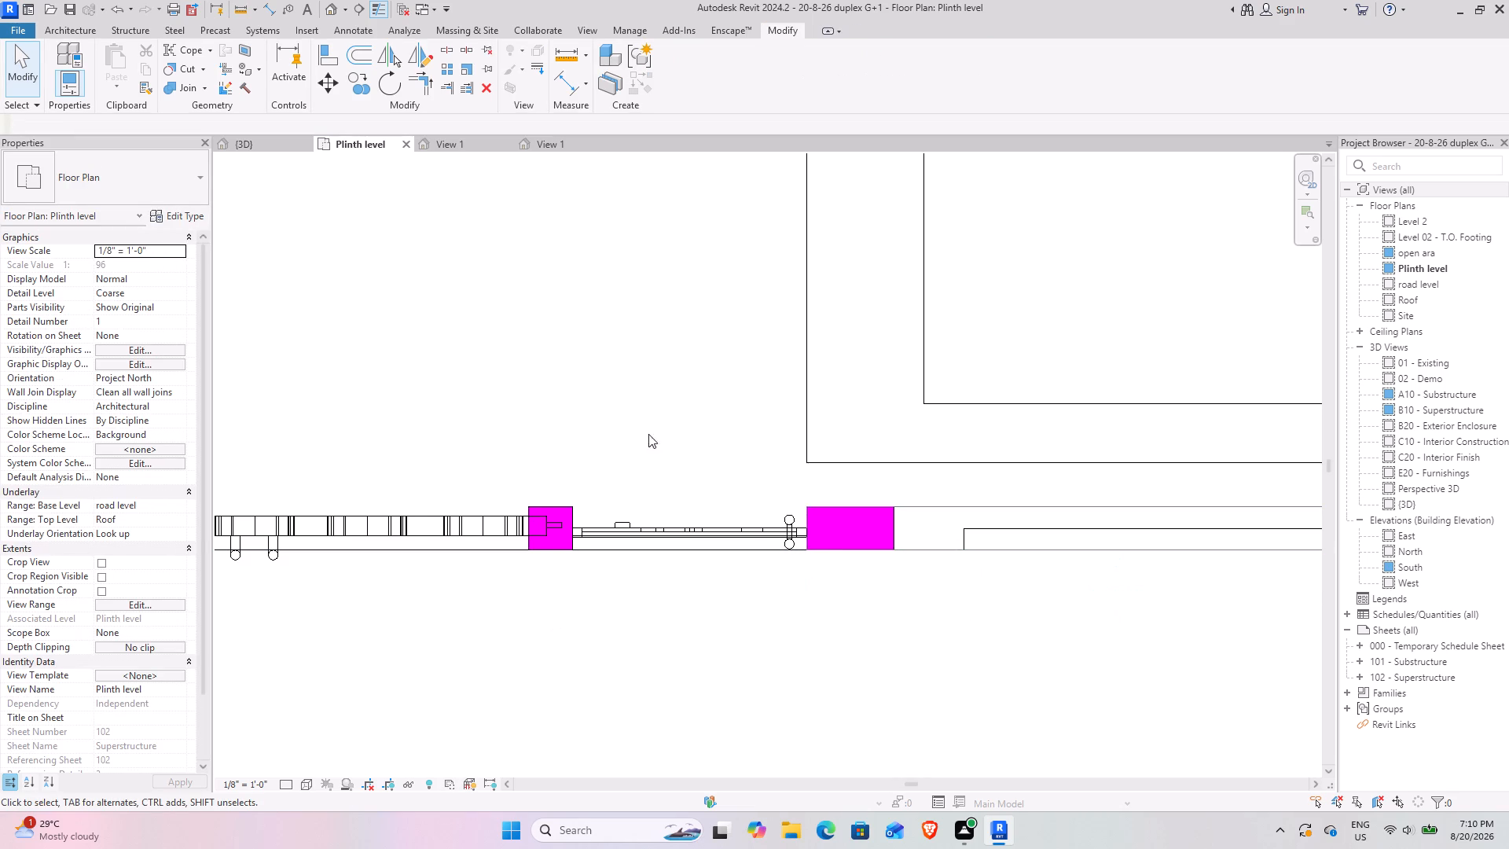
Extend the front end of the 9" side compound wall beside the double gate to the outer front corner, making it 16' 1" long.
{"action": "scroll", "coordinate": [633, 458], "scroll_direction": "down", "scroll_amount": 2}
{"action": "middle_click_drag", "start_coordinate": [542, 433], "coordinate": [657, 478]}
{"action": "scroll", "coordinate": [668, 484], "scroll_direction": "up", "scroll_amount": 3}
{"action": "scroll", "coordinate": [744, 542], "scroll_direction": "up", "scroll_amount": 1}
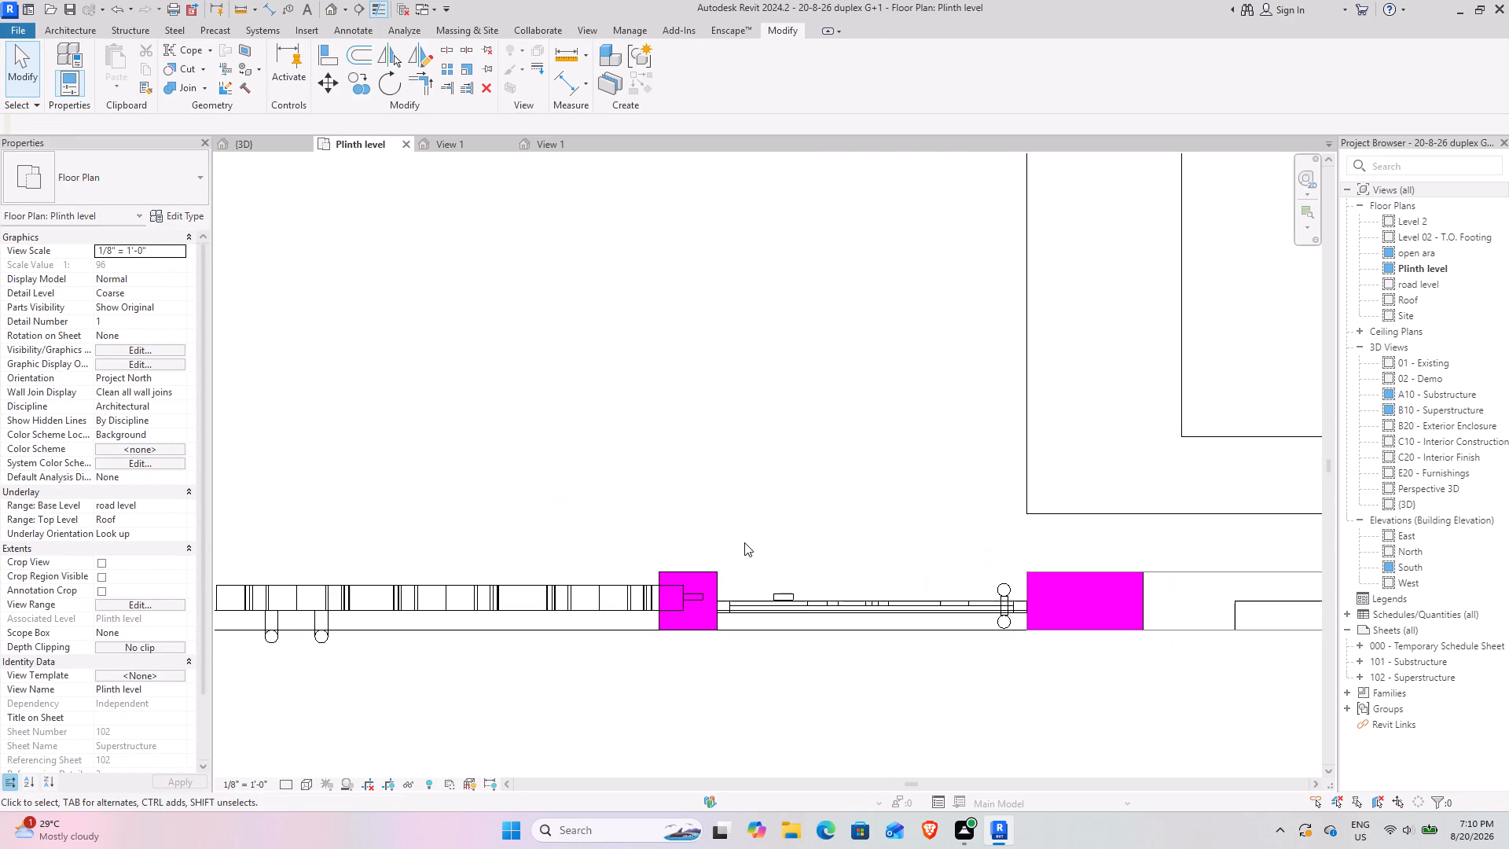
{"action": "scroll", "coordinate": [608, 490], "scroll_direction": "down", "scroll_amount": 2}
{"action": "middle_click_drag", "start_coordinate": [596, 487], "coordinate": [941, 480]}
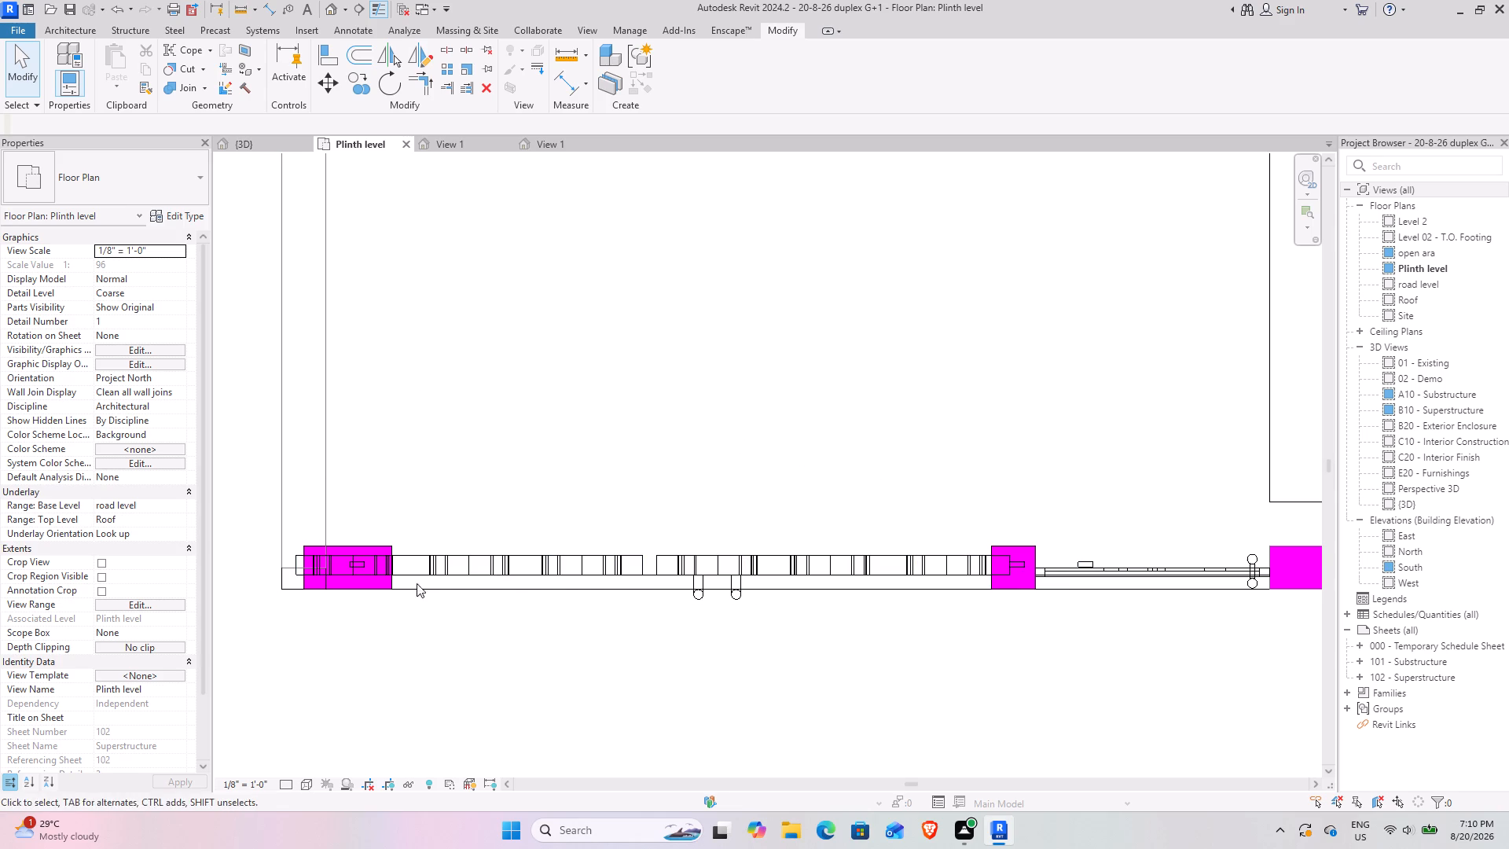
{"action": "left_click", "coordinate": [286, 553]}
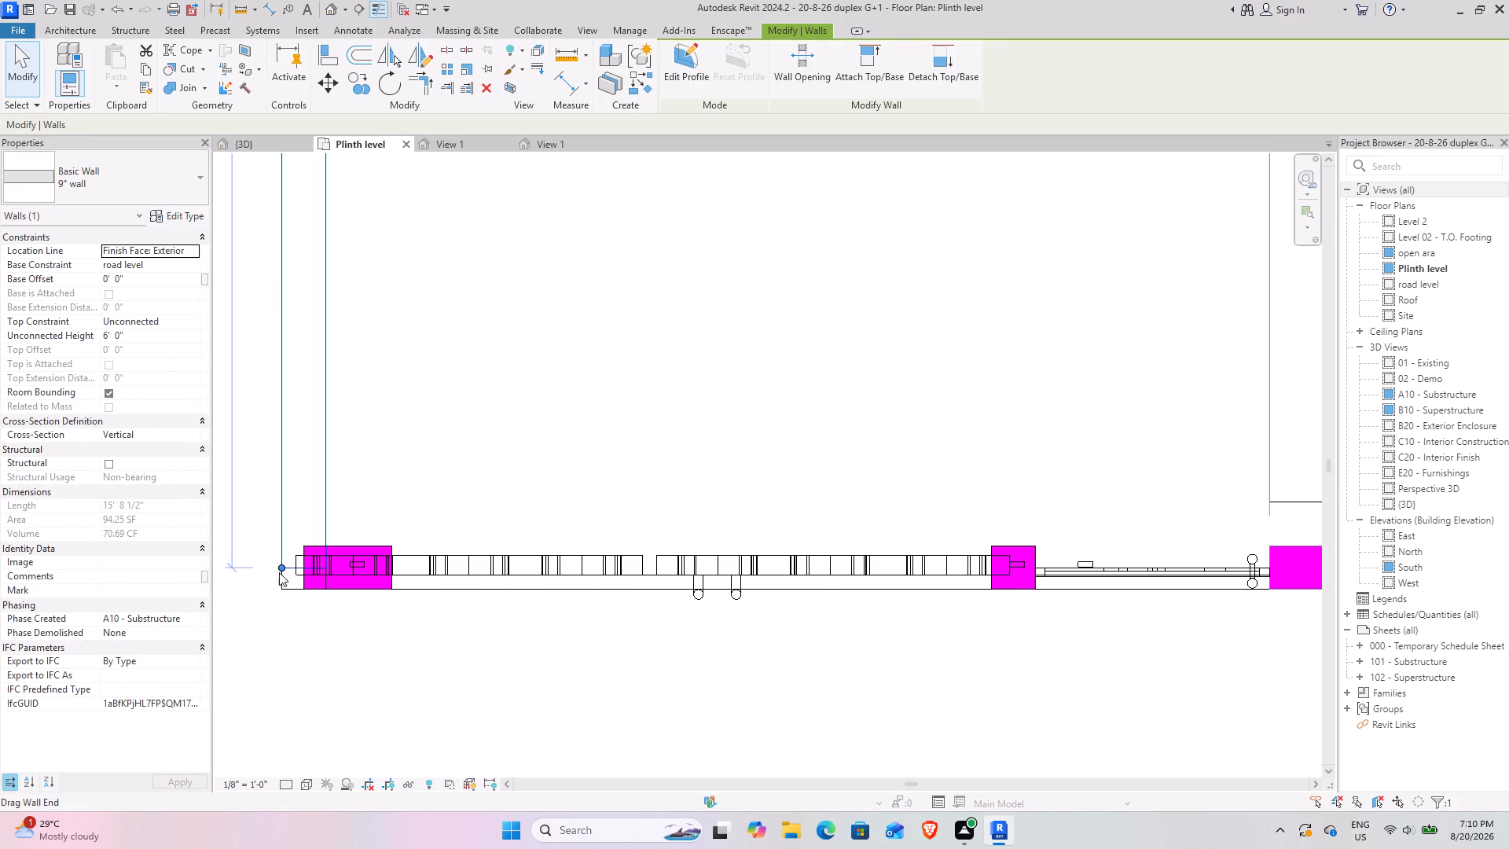
{"action": "left_click_drag", "start_coordinate": [278, 565], "coordinate": [282, 586]}
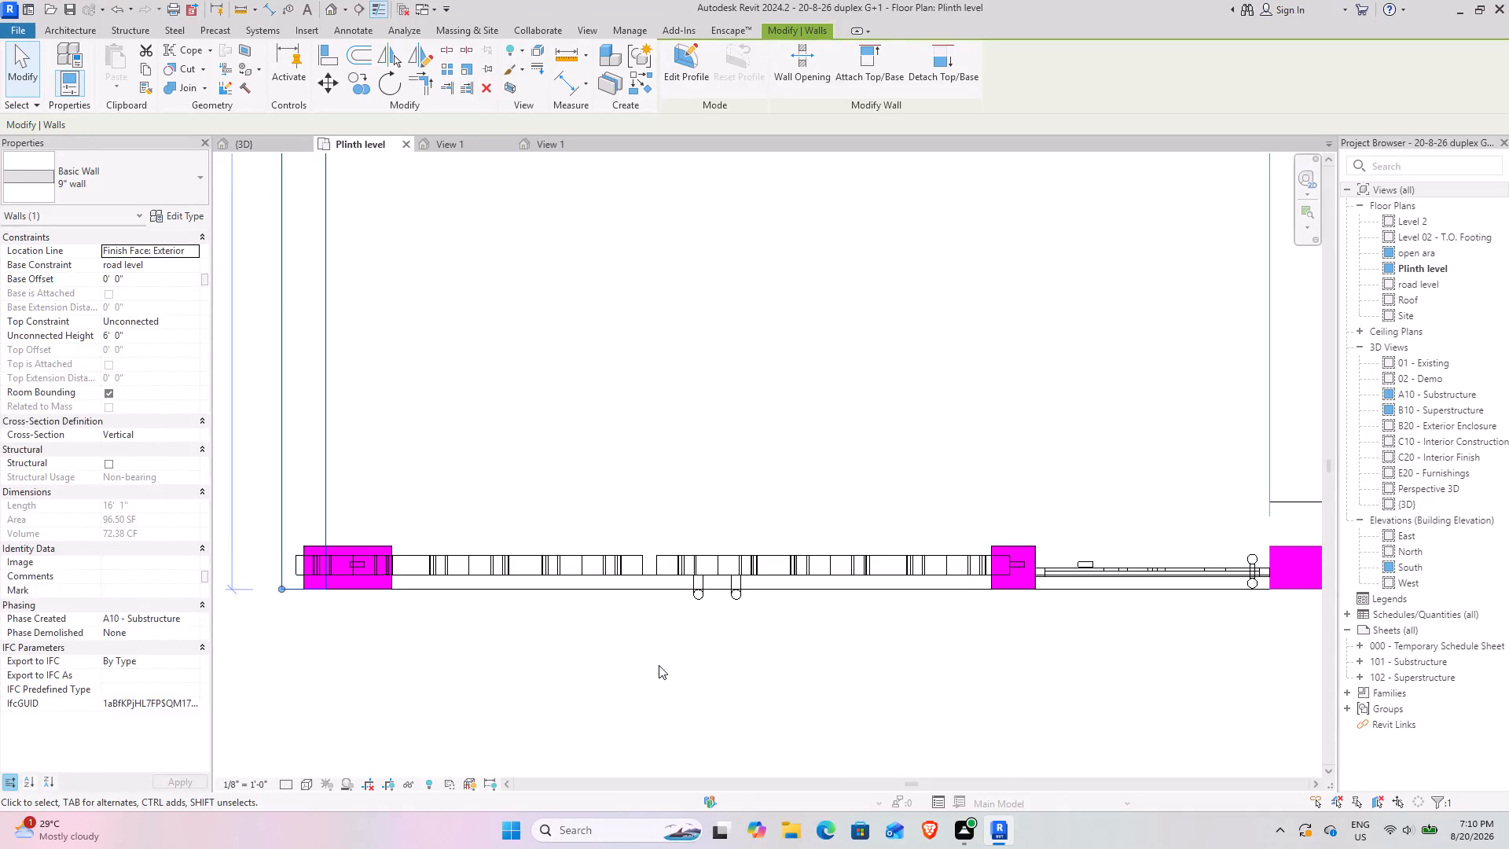
{"action": "left_click", "coordinate": [659, 665]}
Draw a 0'-9" long 9" wall pier on the pillar outline between the two gates, based at road level, unconnected height 6'.
{"action": "middle_click_drag", "start_coordinate": [922, 666], "coordinate": [723, 633]}
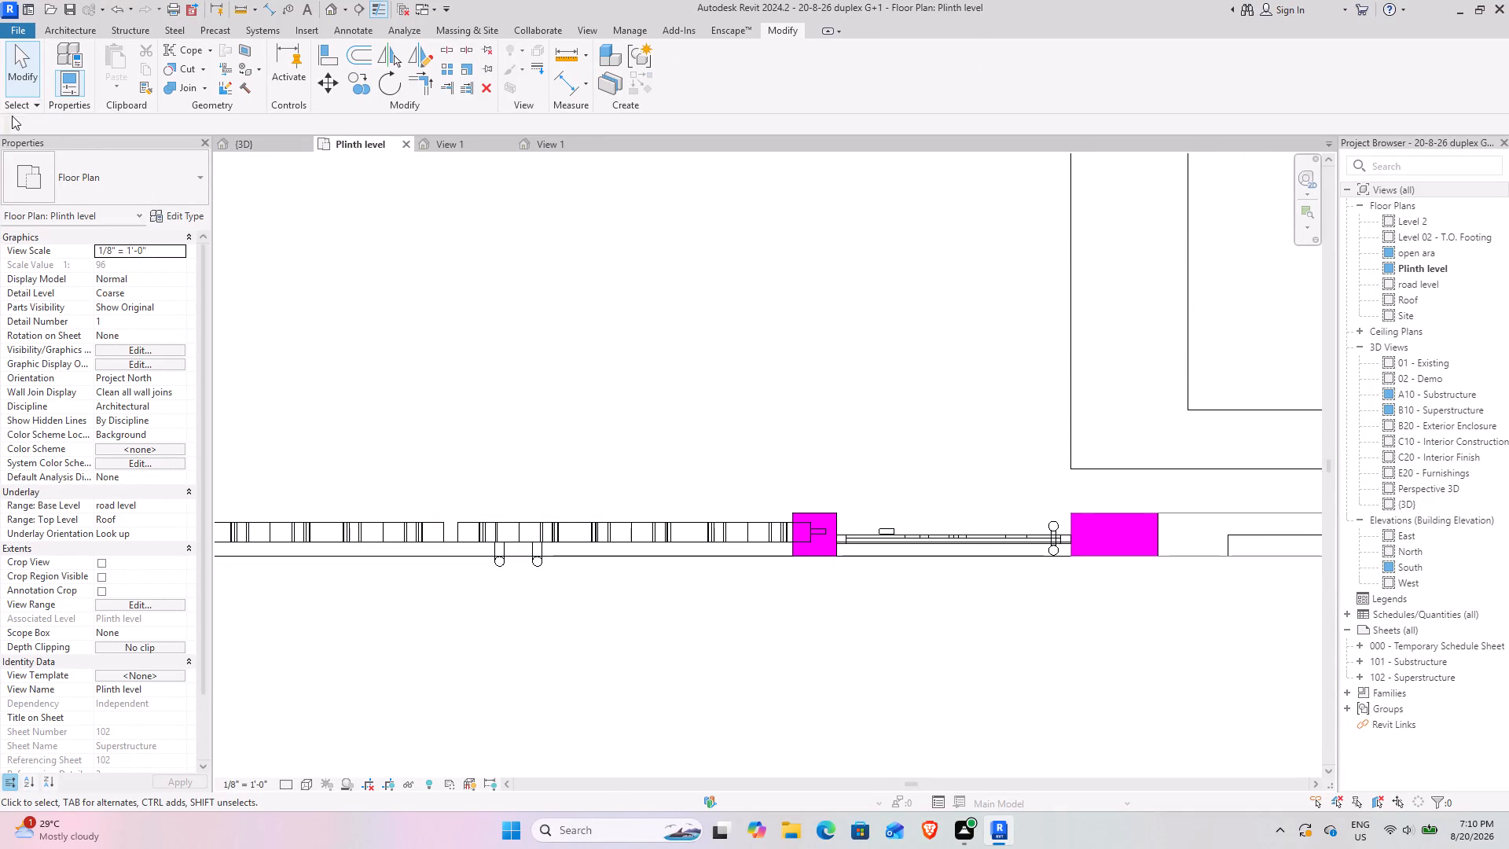
{"action": "left_click", "coordinate": [64, 27]}
{"action": "left_click", "coordinate": [72, 54]}
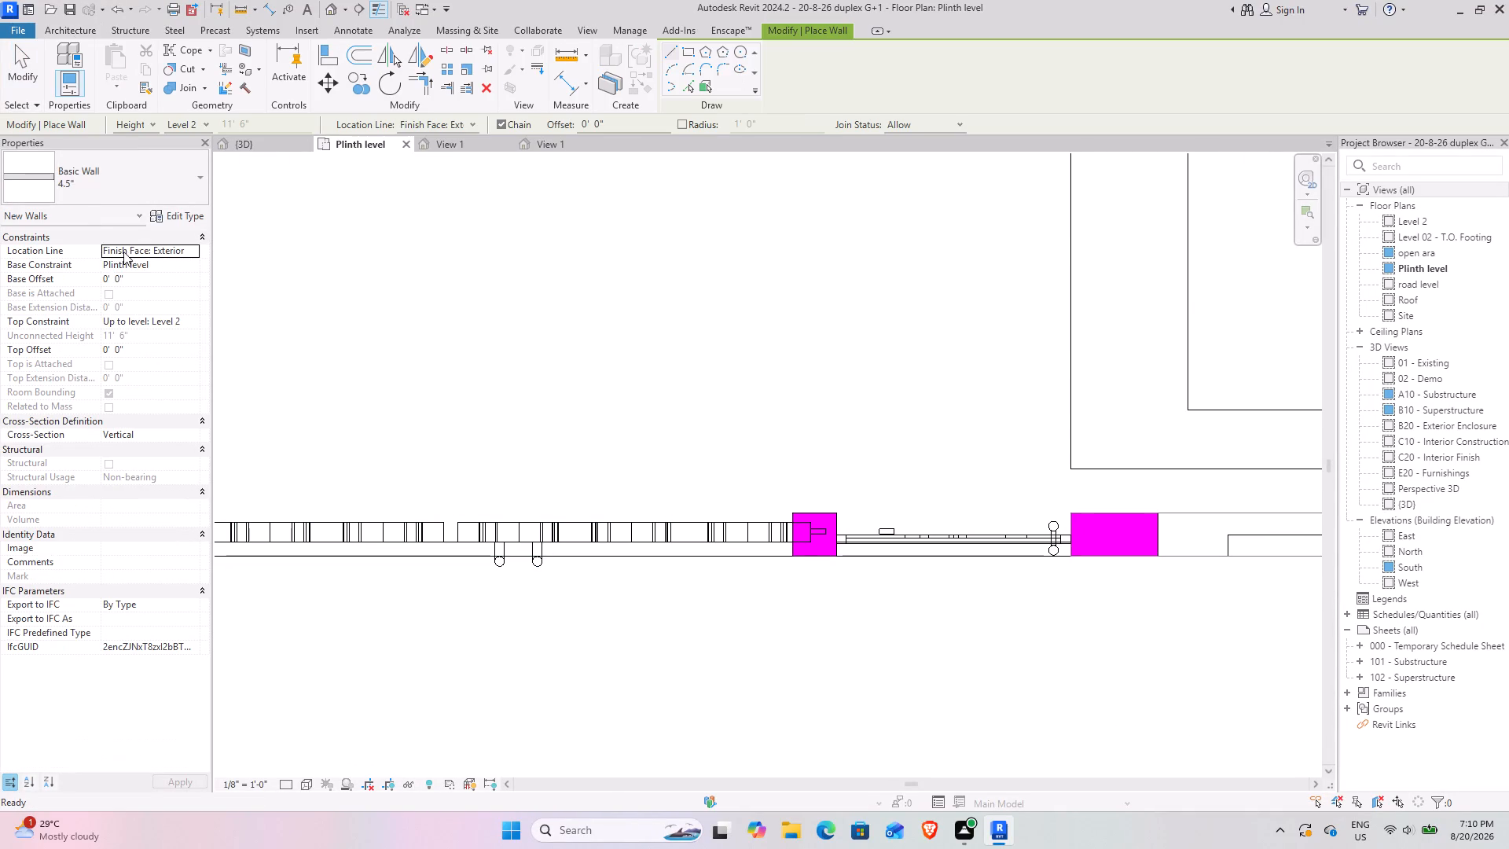
{"action": "left_click", "coordinate": [193, 267]}
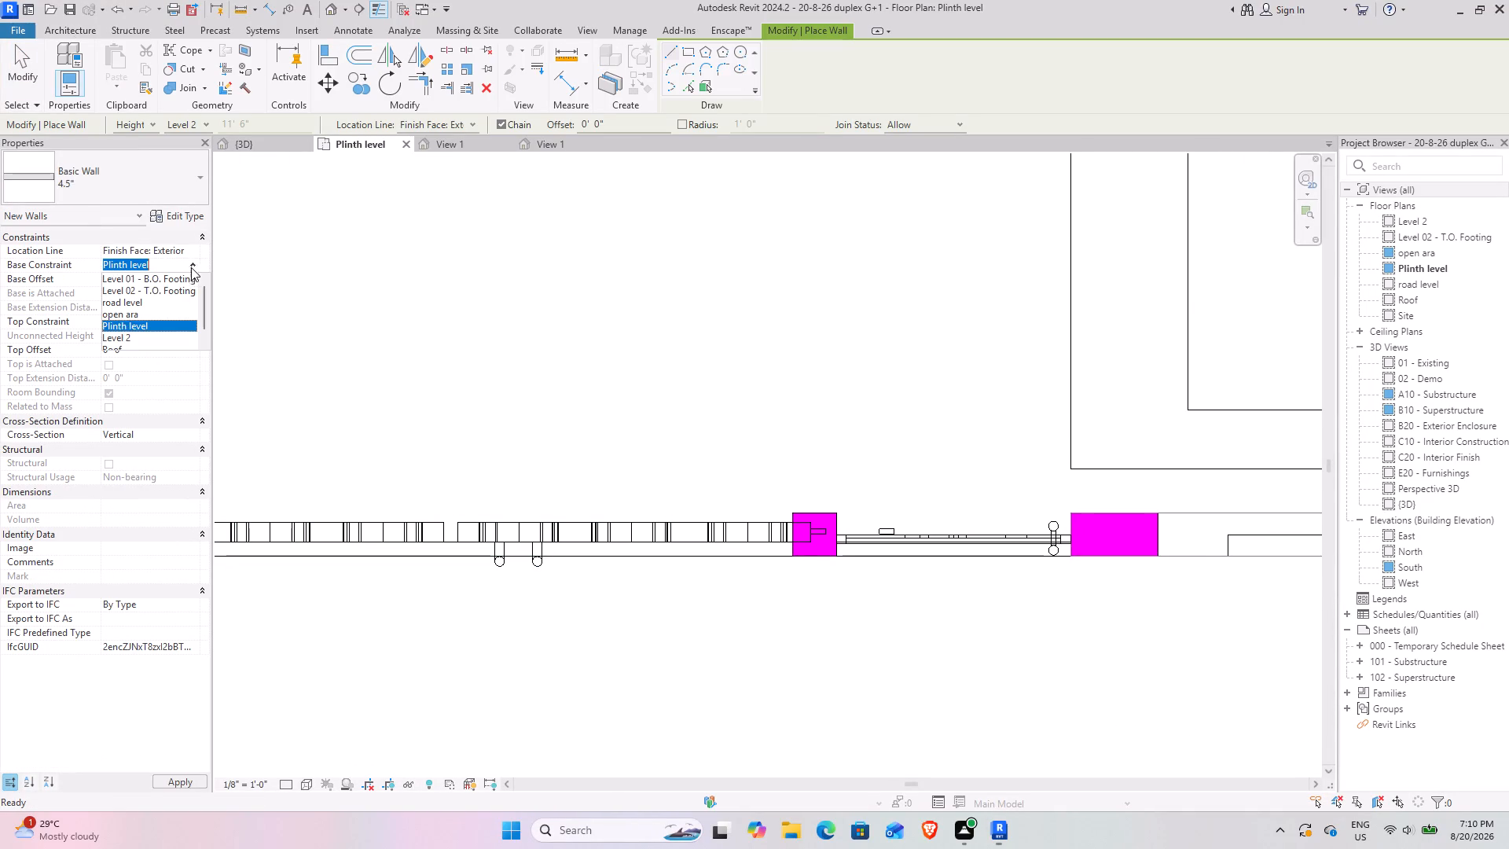
{"action": "left_click", "coordinate": [140, 302]}
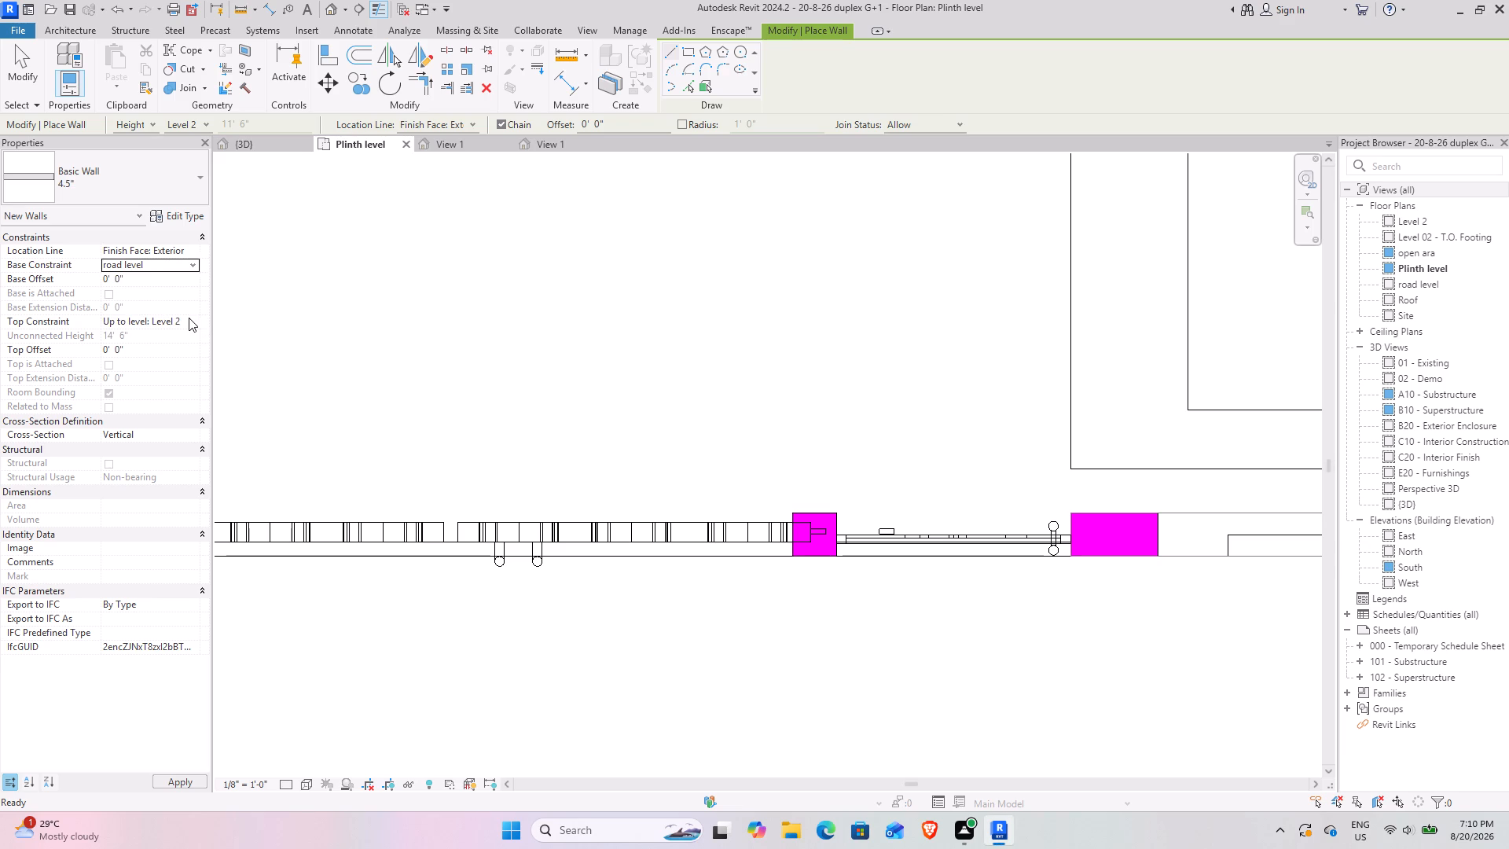
{"action": "left_click", "coordinate": [192, 320]}
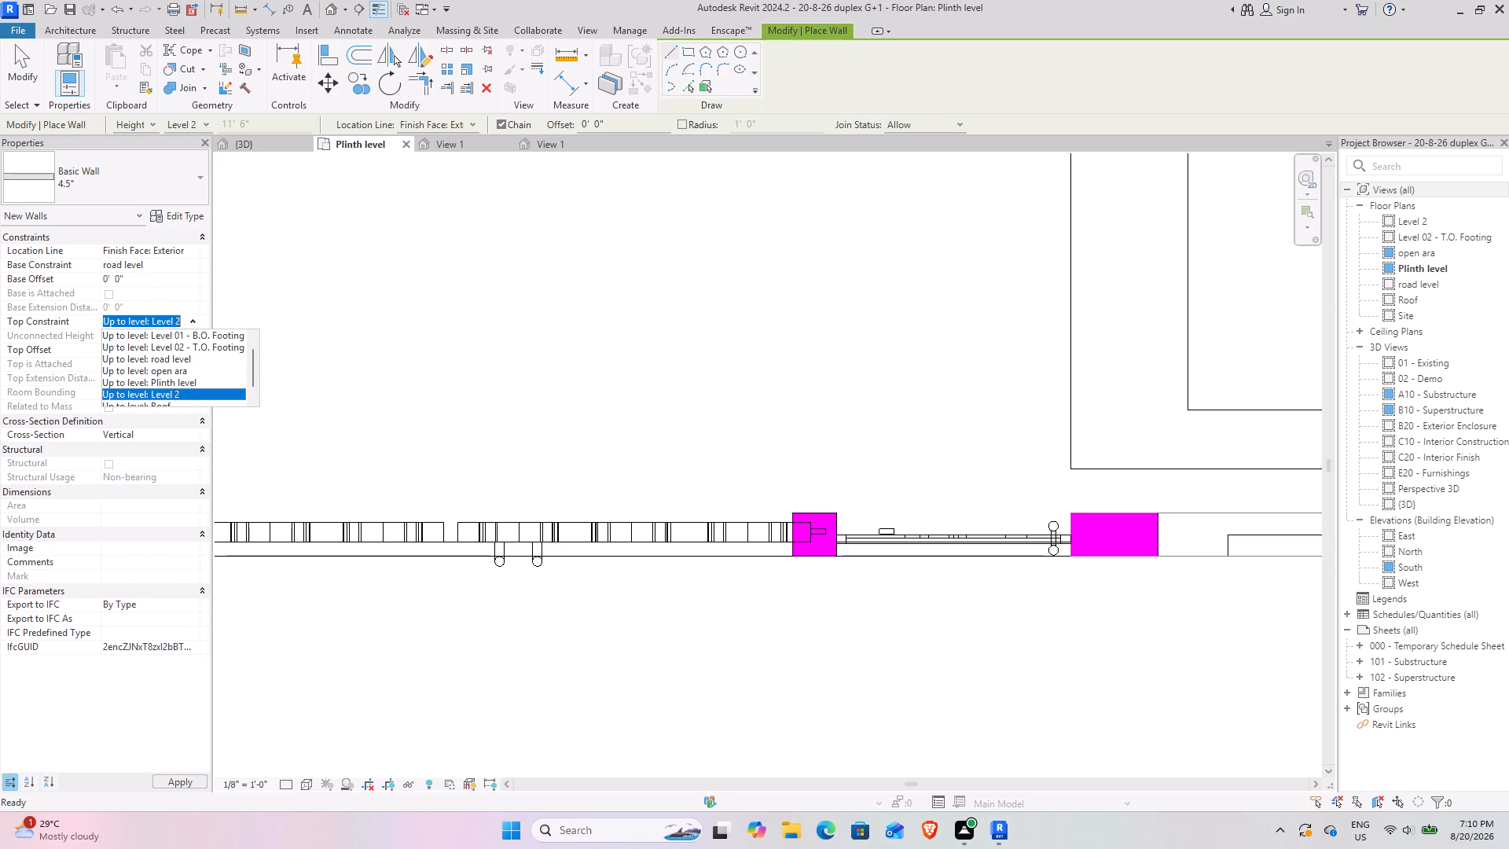
{"action": "left_click", "coordinate": [189, 322]}
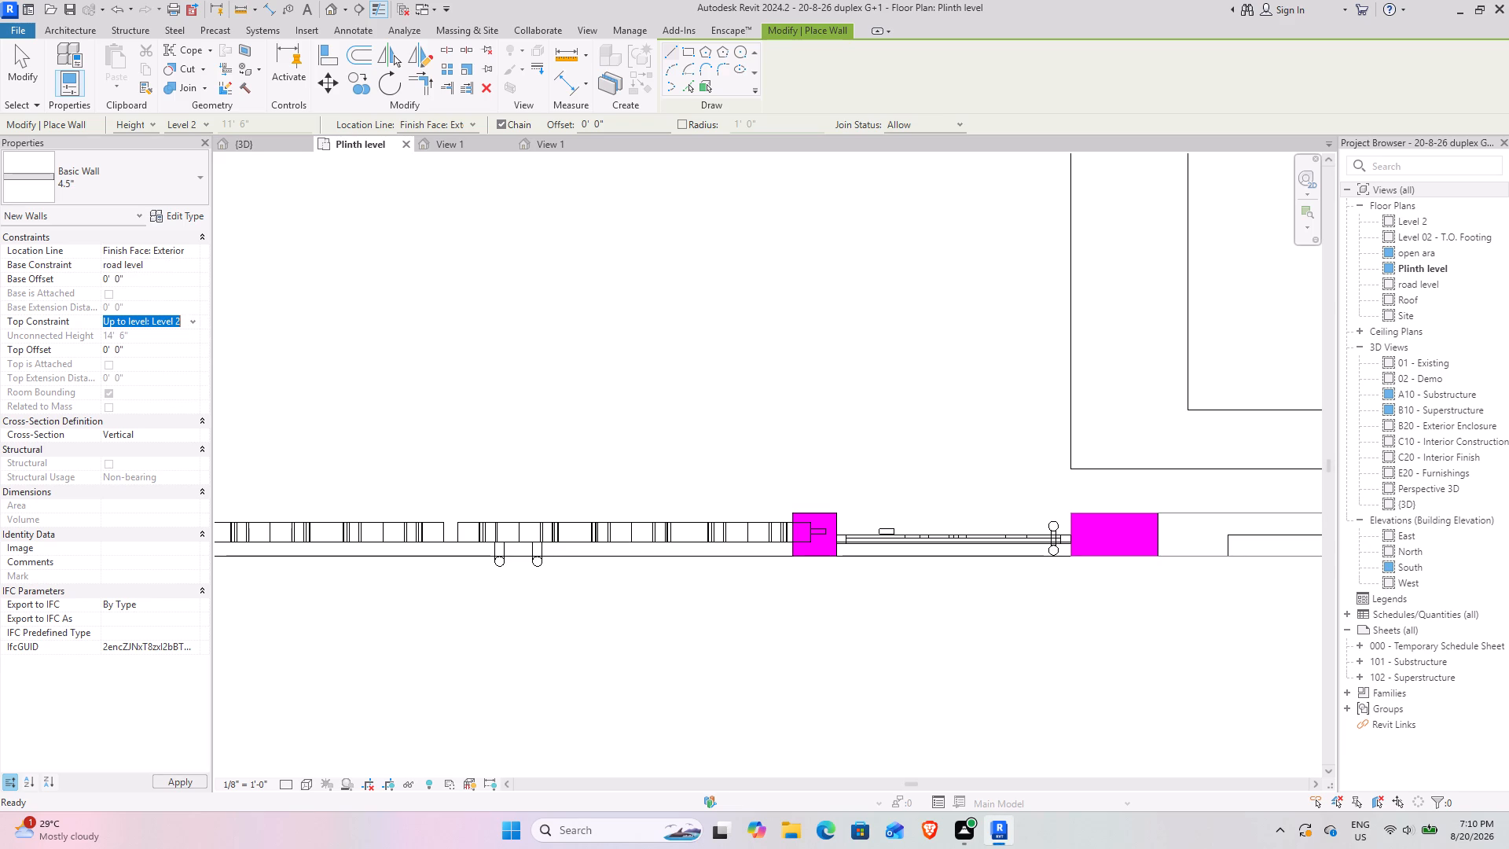
{"action": "left_click", "coordinate": [193, 320]}
{"action": "scroll", "coordinate": [171, 337], "scroll_direction": "up", "scroll_amount": 3}
{"action": "left_click", "coordinate": [163, 338]}
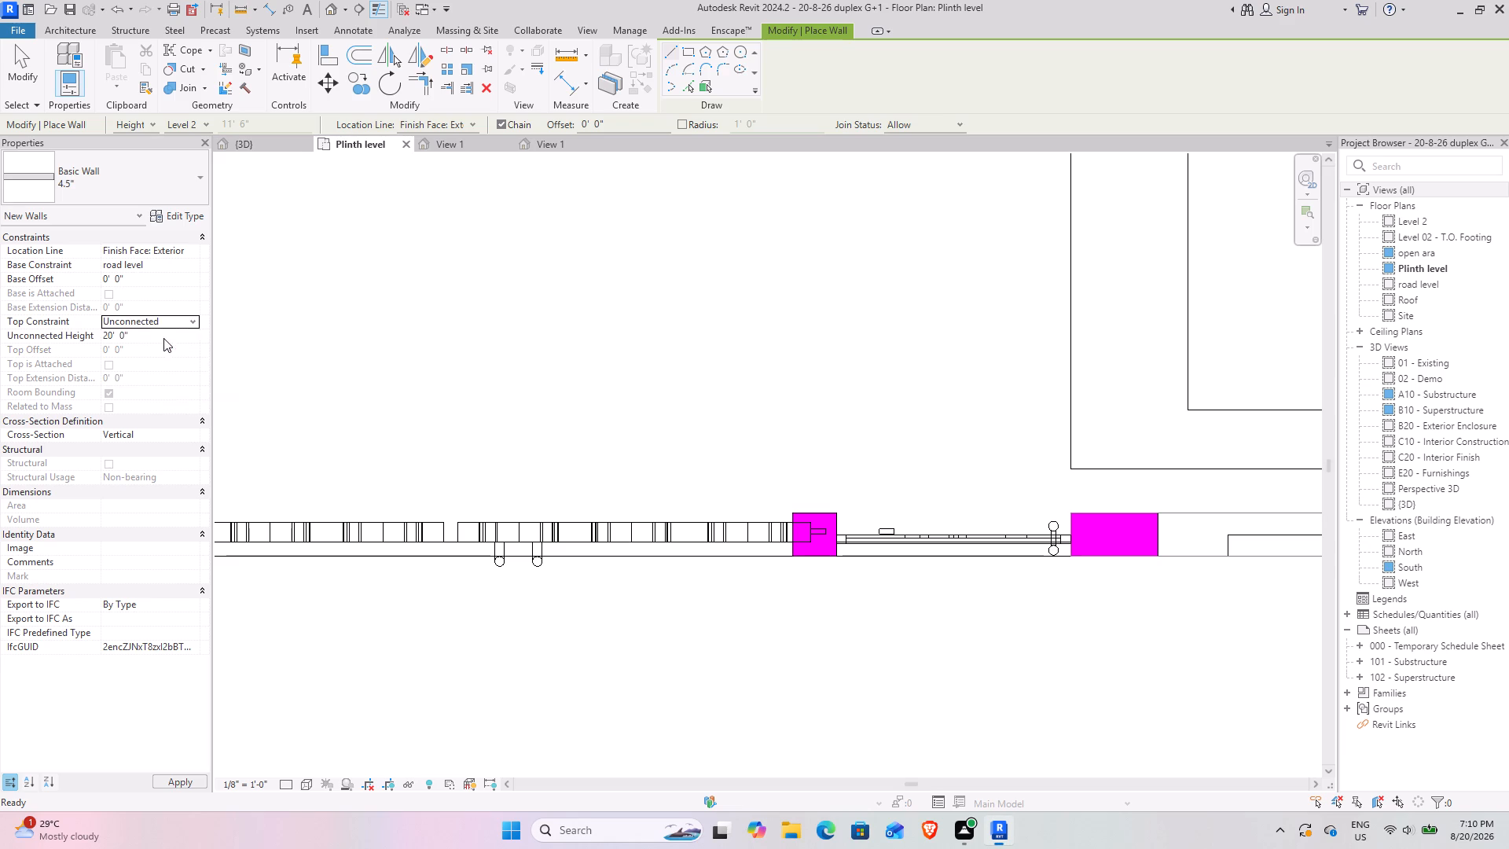
{"action": "left_click", "coordinate": [146, 335]}
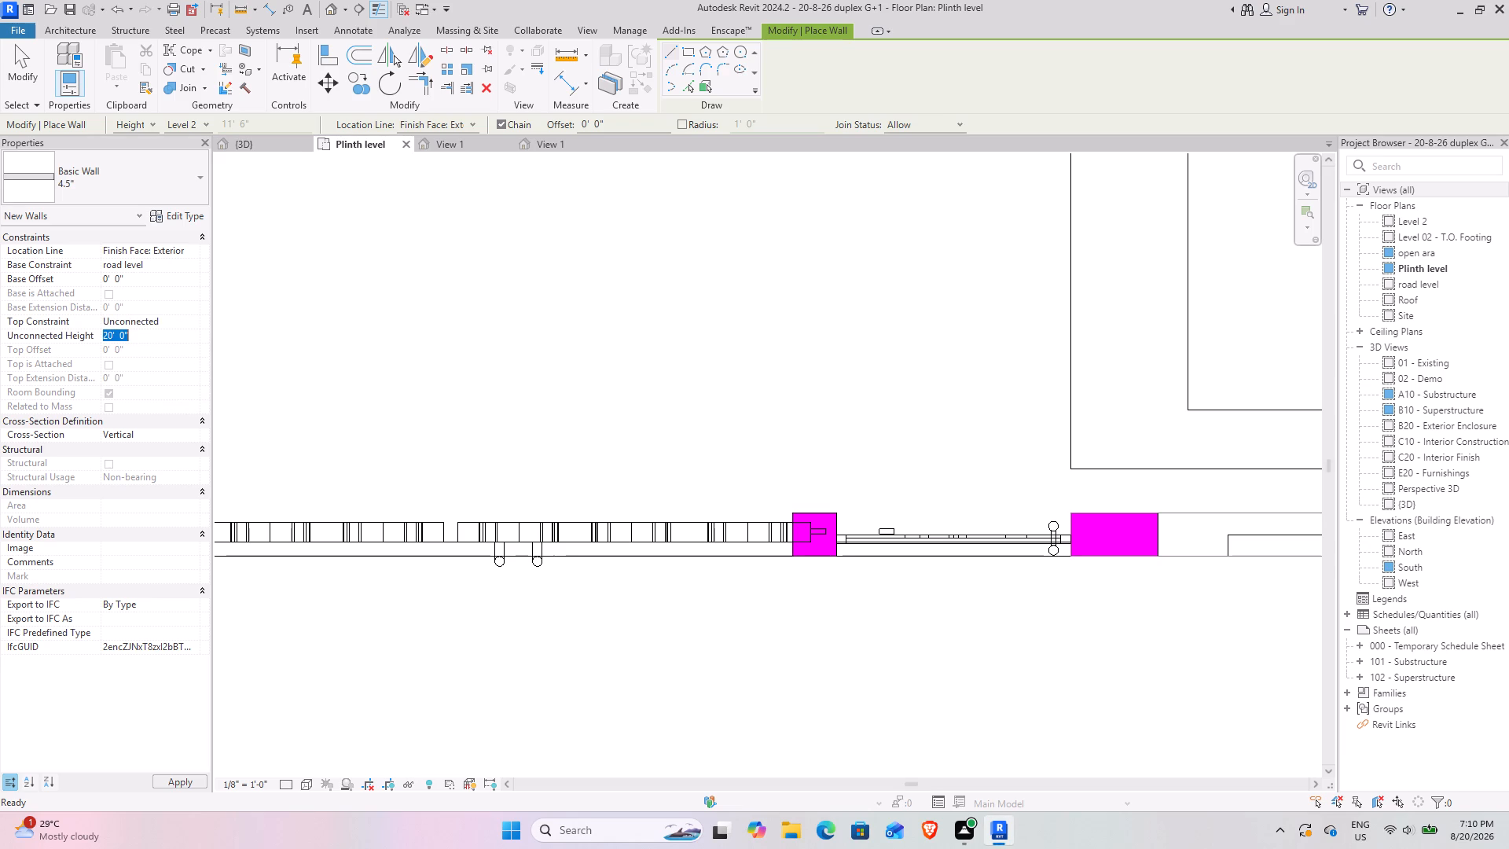
{"action": "type", "text": "6'"}
{"action": "key", "text": "Return"}
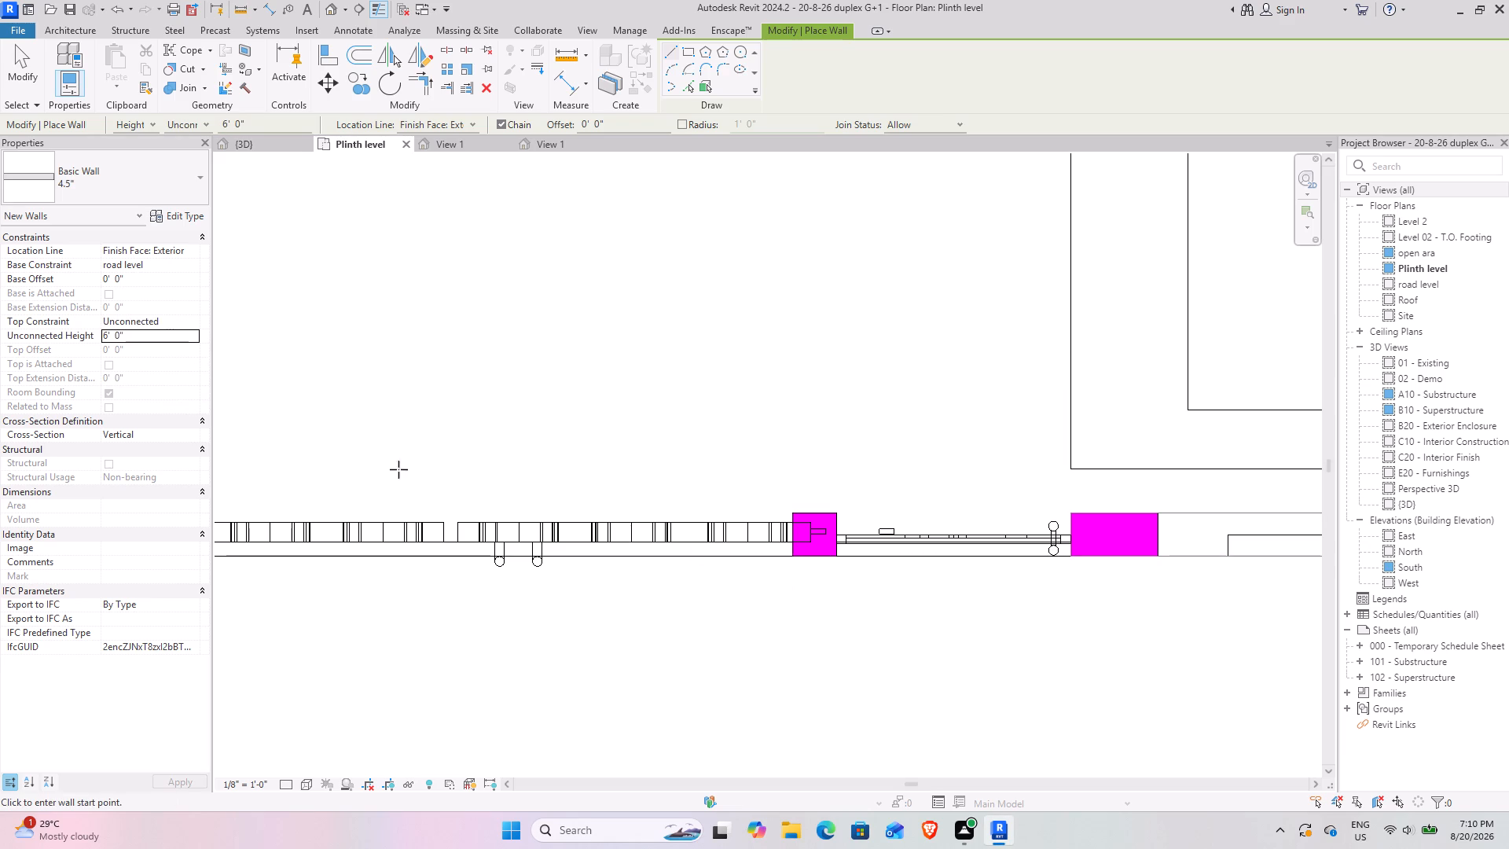
{"action": "left_click", "coordinate": [159, 182]}
{"action": "left_click", "coordinate": [50, 293]}
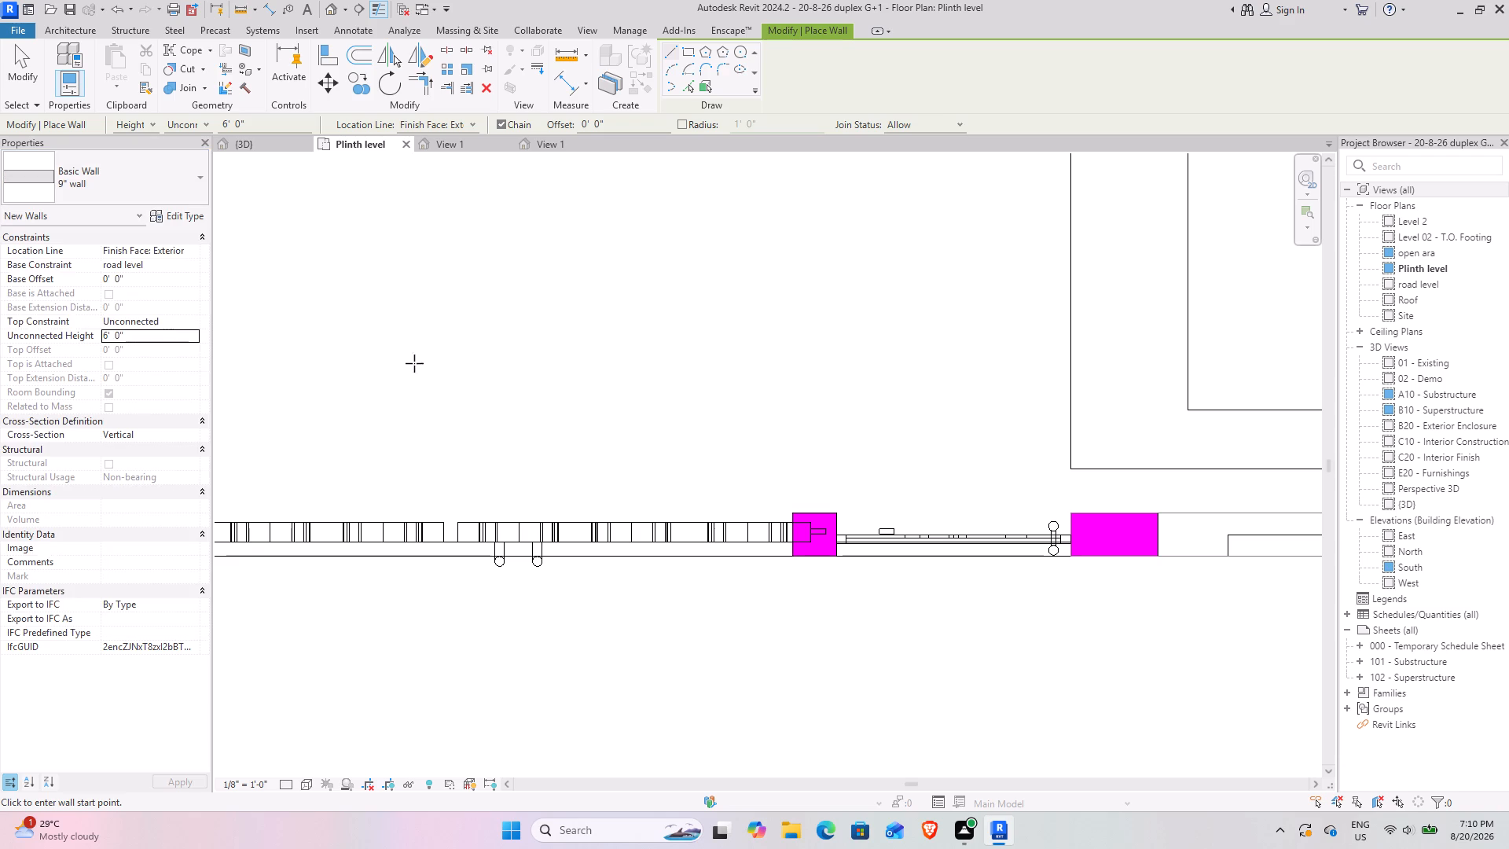
{"action": "left_click", "coordinate": [792, 509]}
{"action": "left_click", "coordinate": [837, 517]}
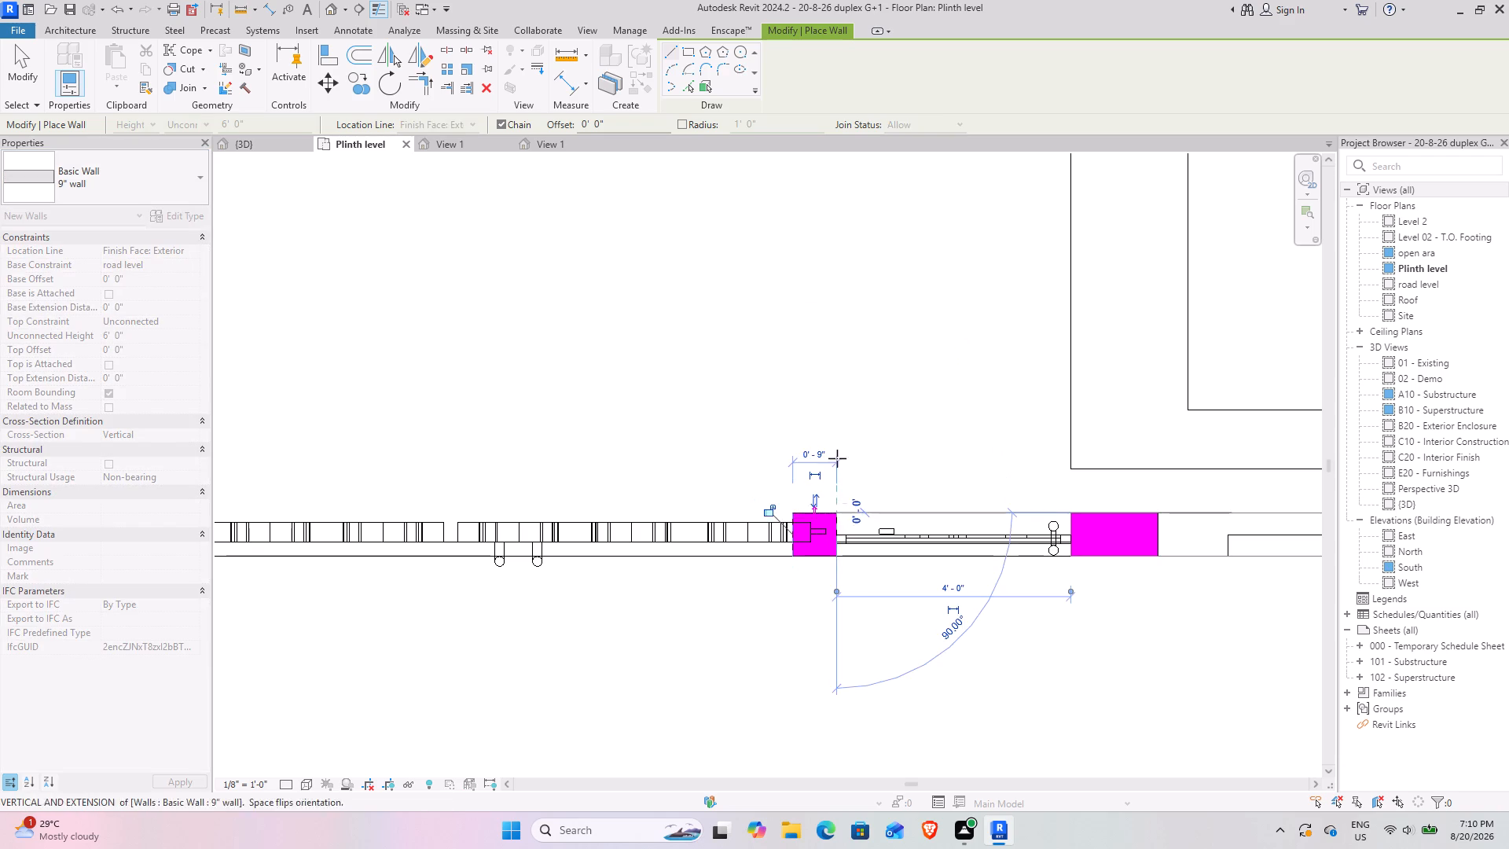
{"action": "left_click", "coordinate": [18, 83]}
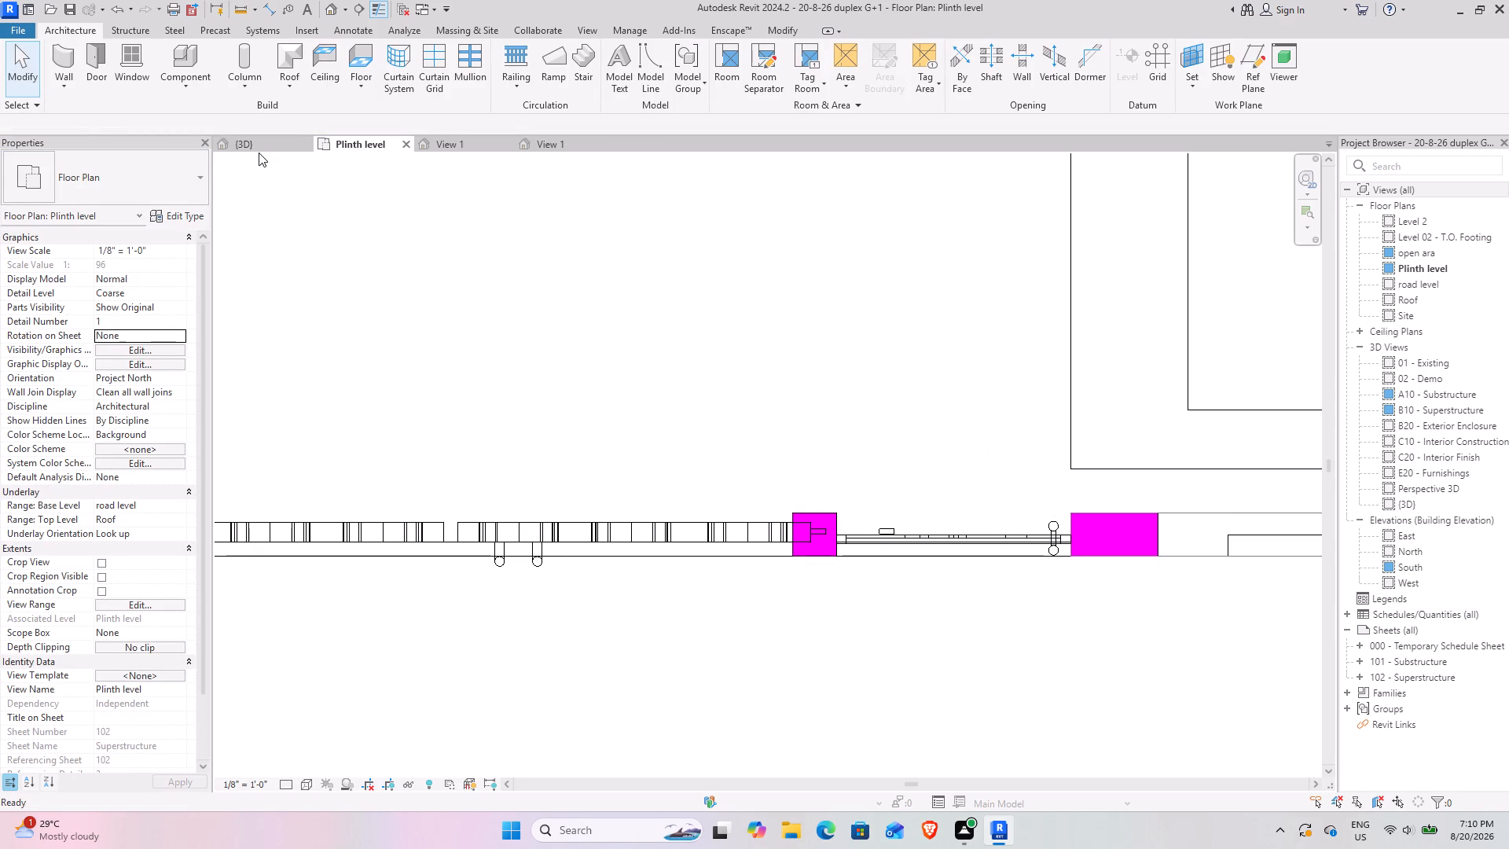
Inspect the gates, the new pier and the front compound wall from several angles in the 3D view.
{"action": "double_click", "coordinate": [259, 153]}
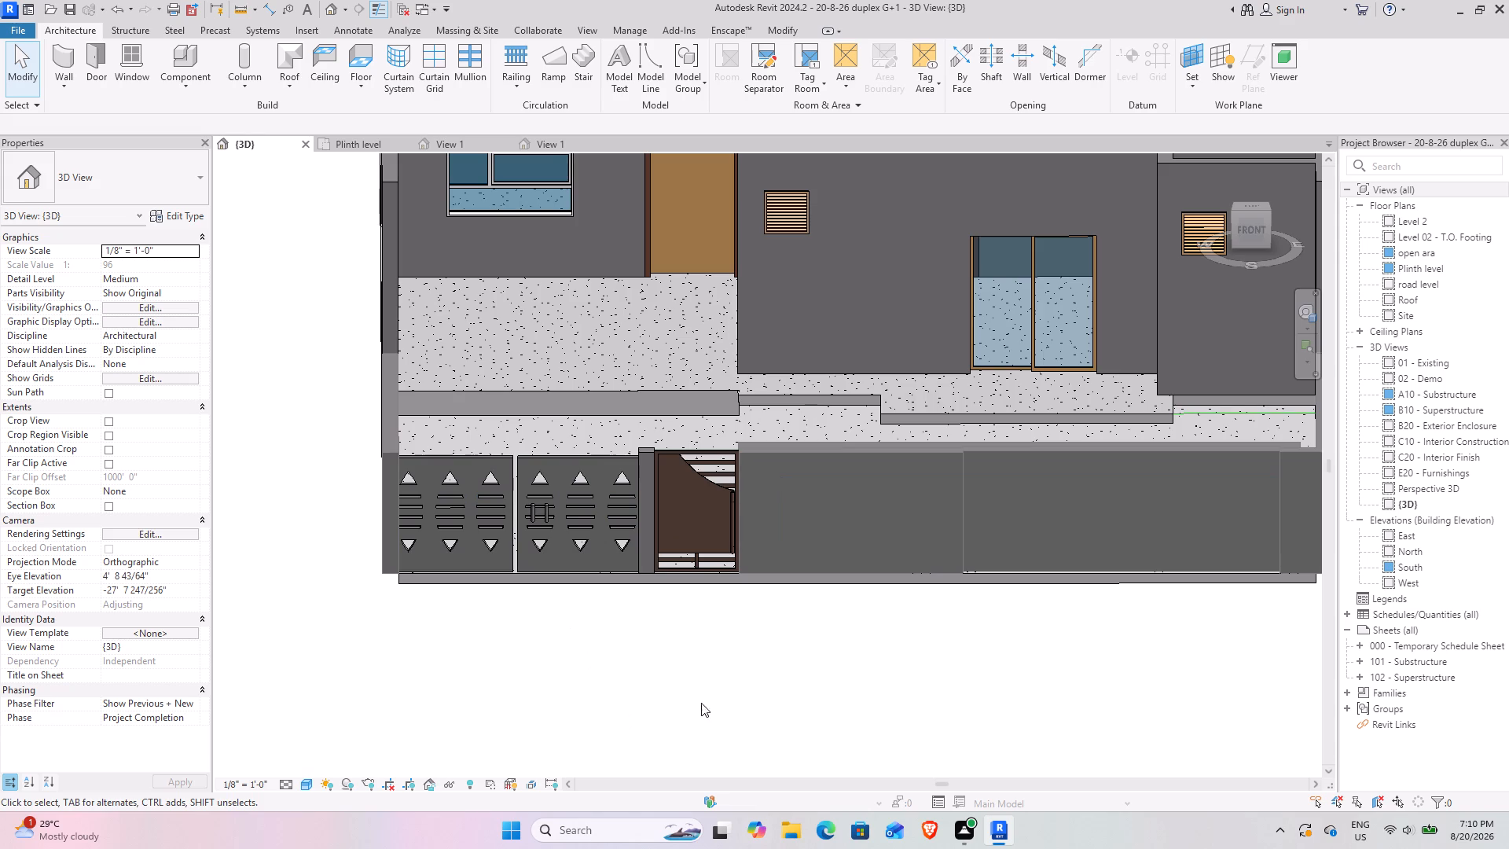
{"action": "middle_click_drag", "start_coordinate": [665, 680], "coordinate": [688, 611], "text": "shift"}
{"action": "middle_click_drag", "start_coordinate": [705, 608], "coordinate": [571, 659]}
{"action": "middle_click_drag", "start_coordinate": [557, 603], "coordinate": [561, 645], "text": "shift"}
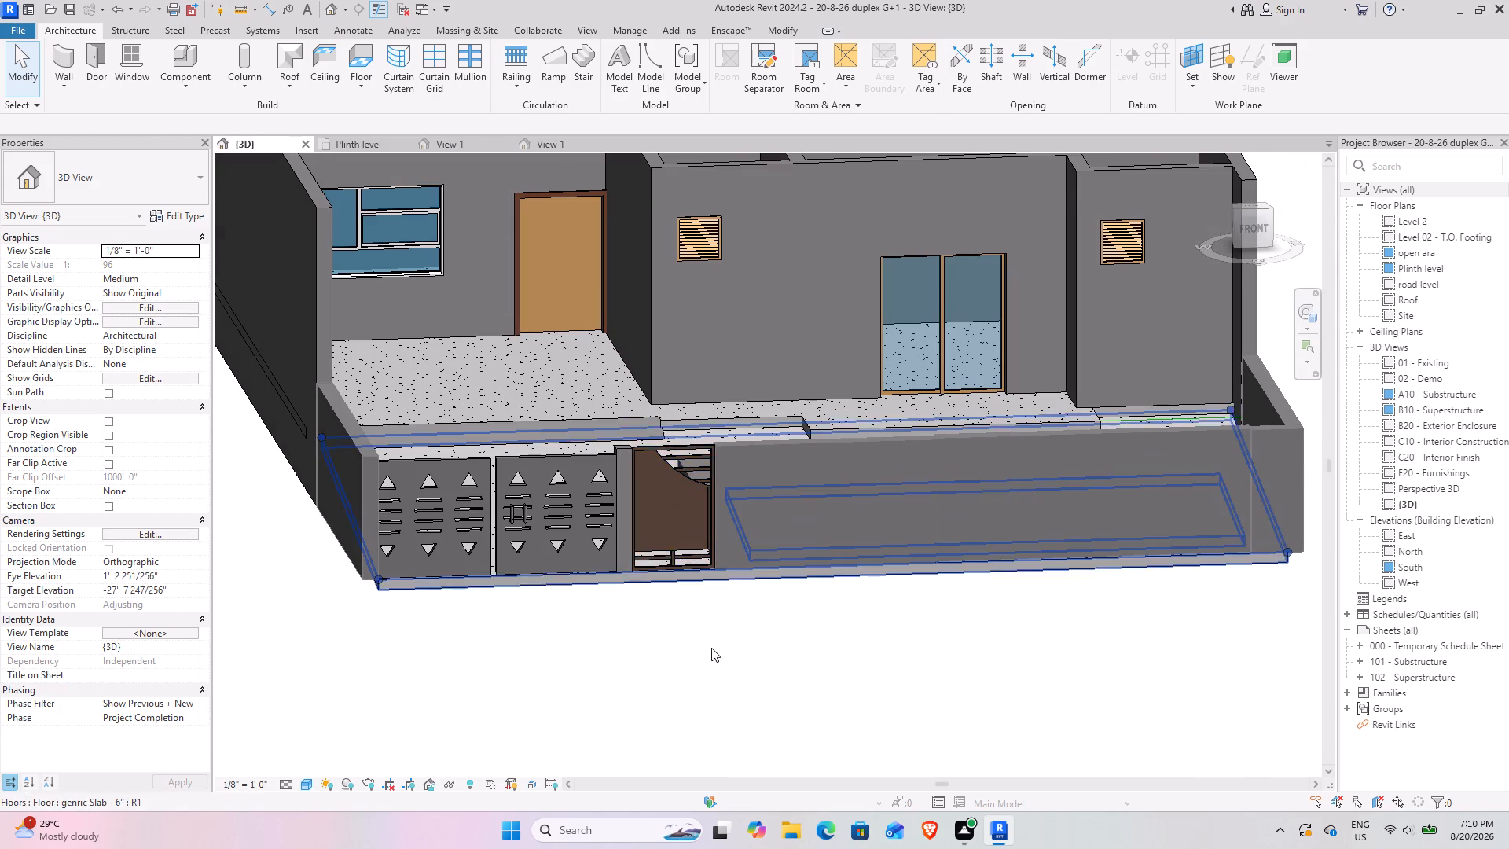
{"action": "scroll", "coordinate": [711, 648], "scroll_direction": "down", "scroll_amount": 2}
{"action": "middle_click_drag", "start_coordinate": [699, 648], "coordinate": [609, 697], "text": "shift"}
{"action": "middle_click_drag", "start_coordinate": [475, 682], "coordinate": [543, 709], "text": "shift"}
{"action": "middle_click_drag", "start_coordinate": [547, 722], "coordinate": [565, 645]}
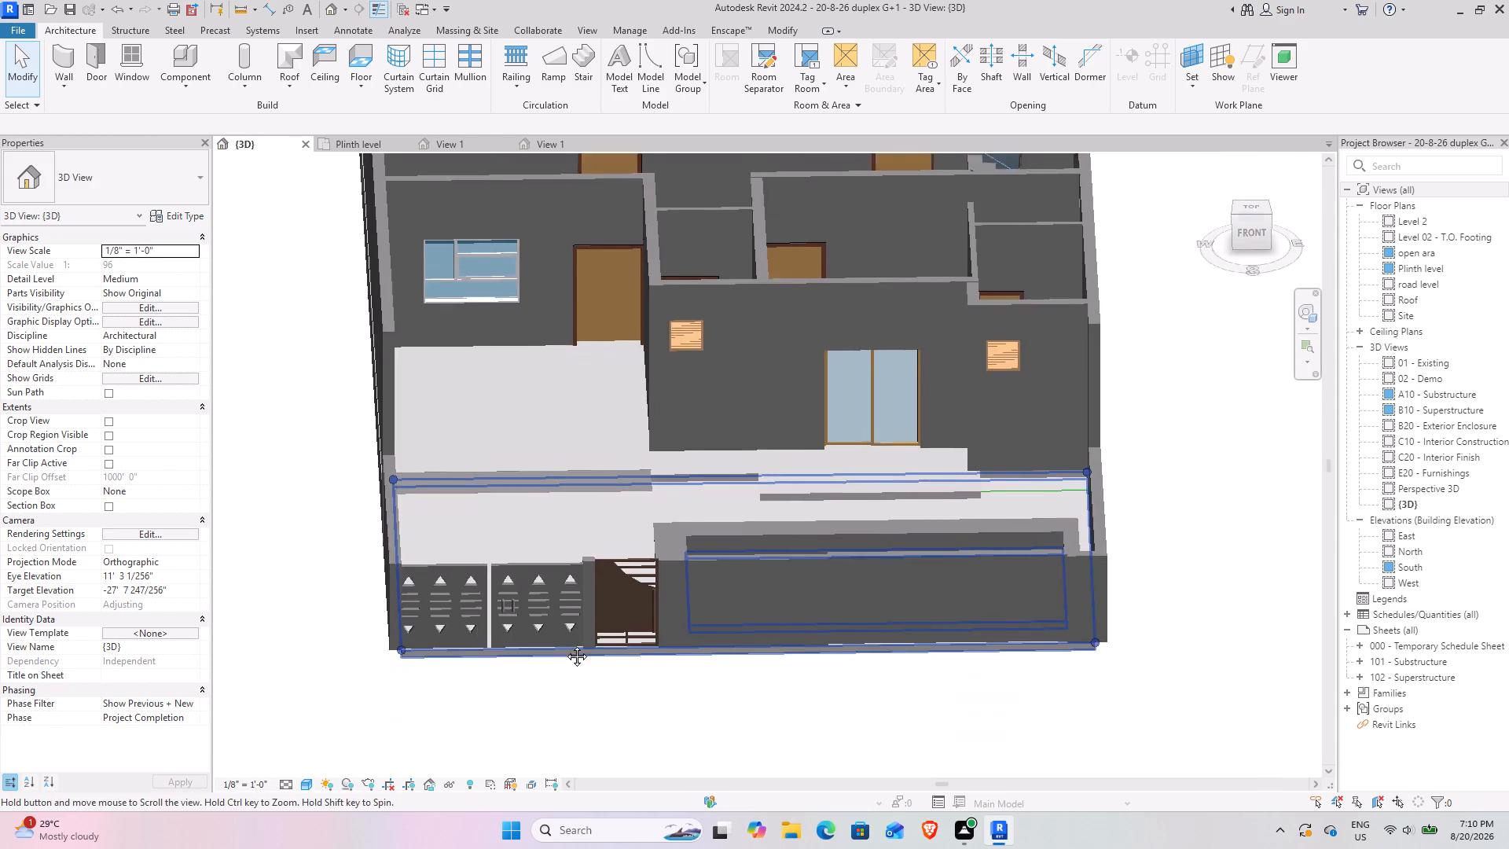
{"action": "middle_click_drag", "start_coordinate": [565, 645], "coordinate": [567, 638]}
{"action": "middle_click_drag", "start_coordinate": [589, 708], "coordinate": [609, 594], "text": "shift"}
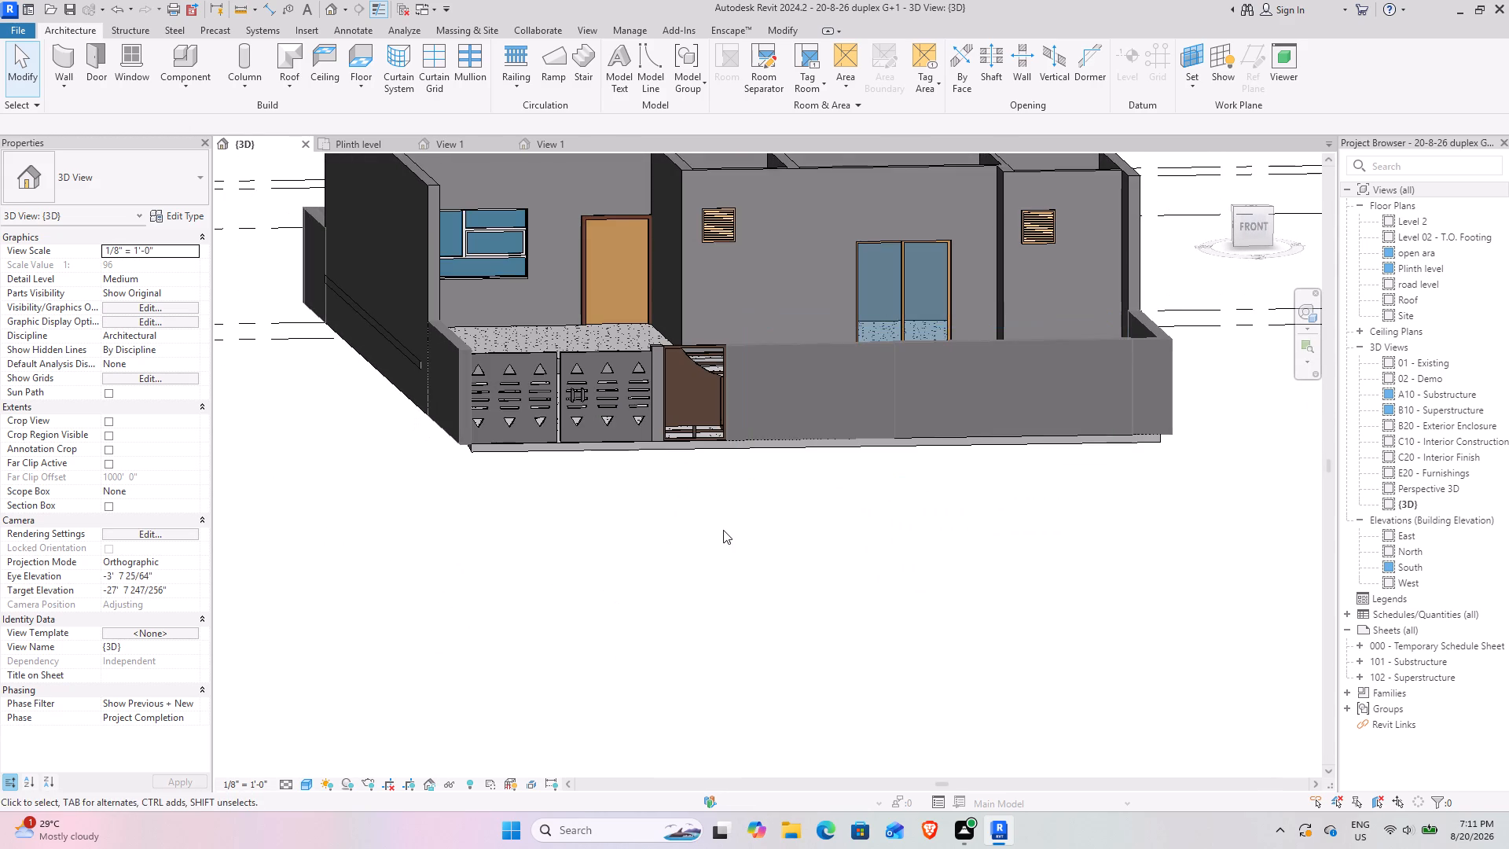
{"action": "middle_click_drag", "start_coordinate": [721, 523], "coordinate": [690, 657]}
{"action": "scroll", "coordinate": [672, 480], "scroll_direction": "up", "scroll_amount": 3}
{"action": "scroll", "coordinate": [628, 667], "scroll_direction": "down", "scroll_amount": 3}
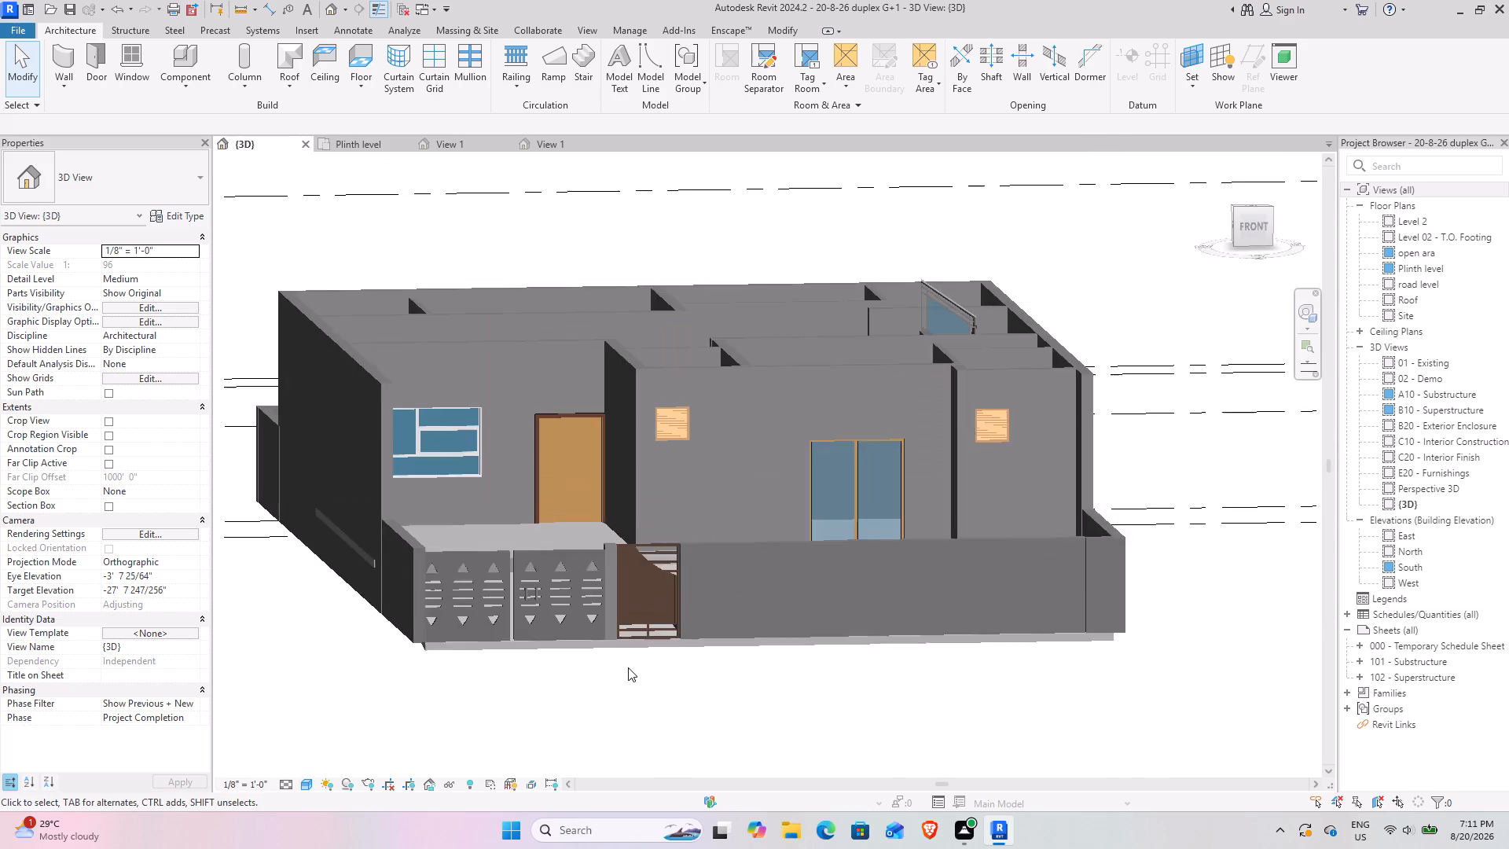
{"action": "middle_click_drag", "start_coordinate": [607, 653], "coordinate": [824, 805], "text": "shift"}
{"action": "middle_click_drag", "start_coordinate": [1091, 617], "coordinate": [810, 496]}
{"action": "scroll", "coordinate": [967, 562], "scroll_direction": "up", "scroll_amount": 3}
{"action": "middle_click_drag", "start_coordinate": [1014, 665], "coordinate": [798, 655]}
{"action": "middle_click_drag", "start_coordinate": [663, 655], "coordinate": [1060, 484]}
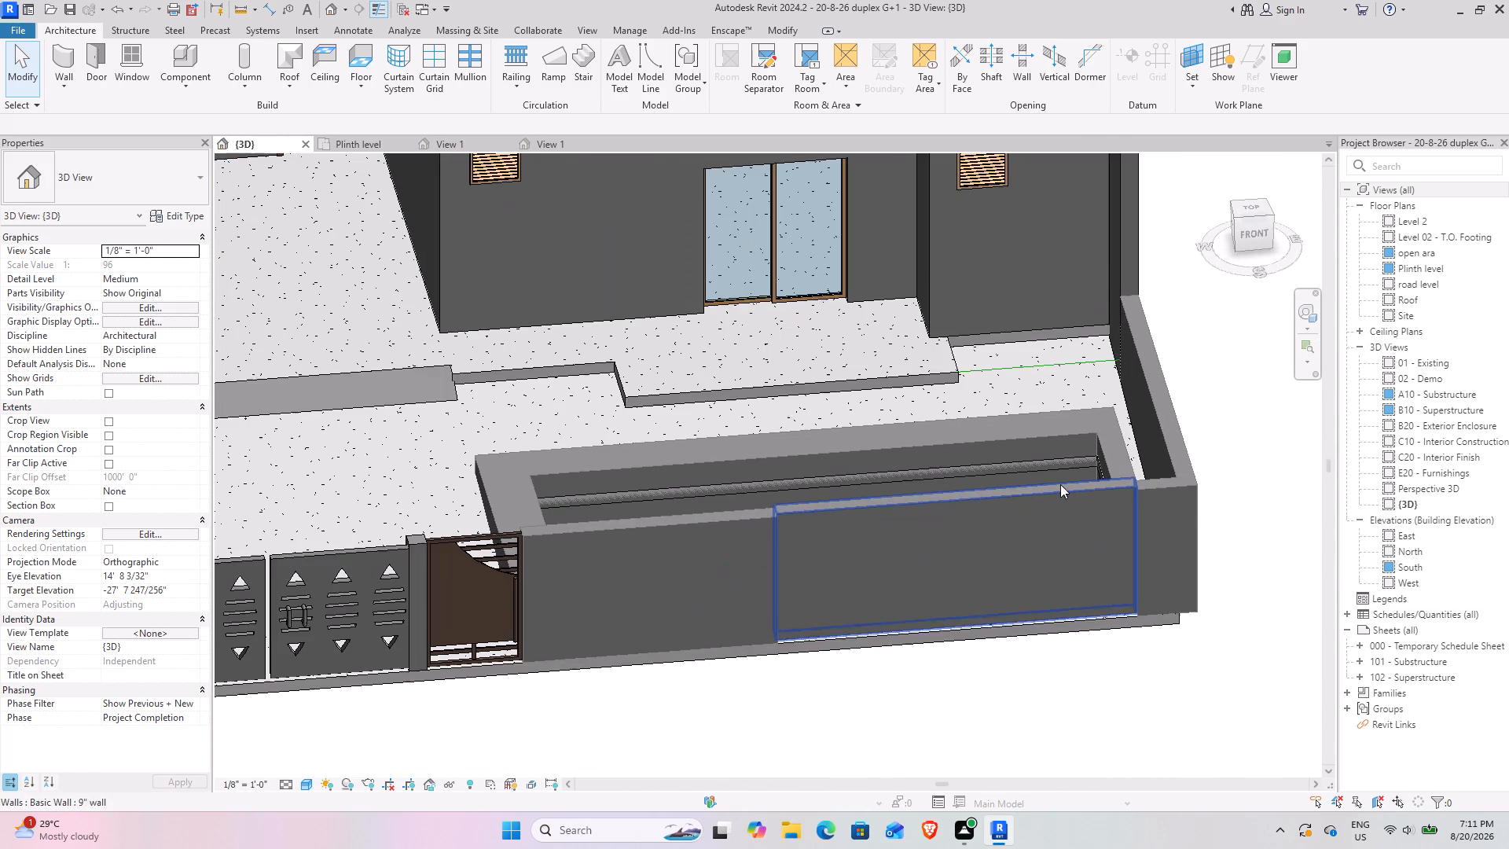
{"action": "scroll", "coordinate": [479, 641], "scroll_direction": "down", "scroll_amount": 1}
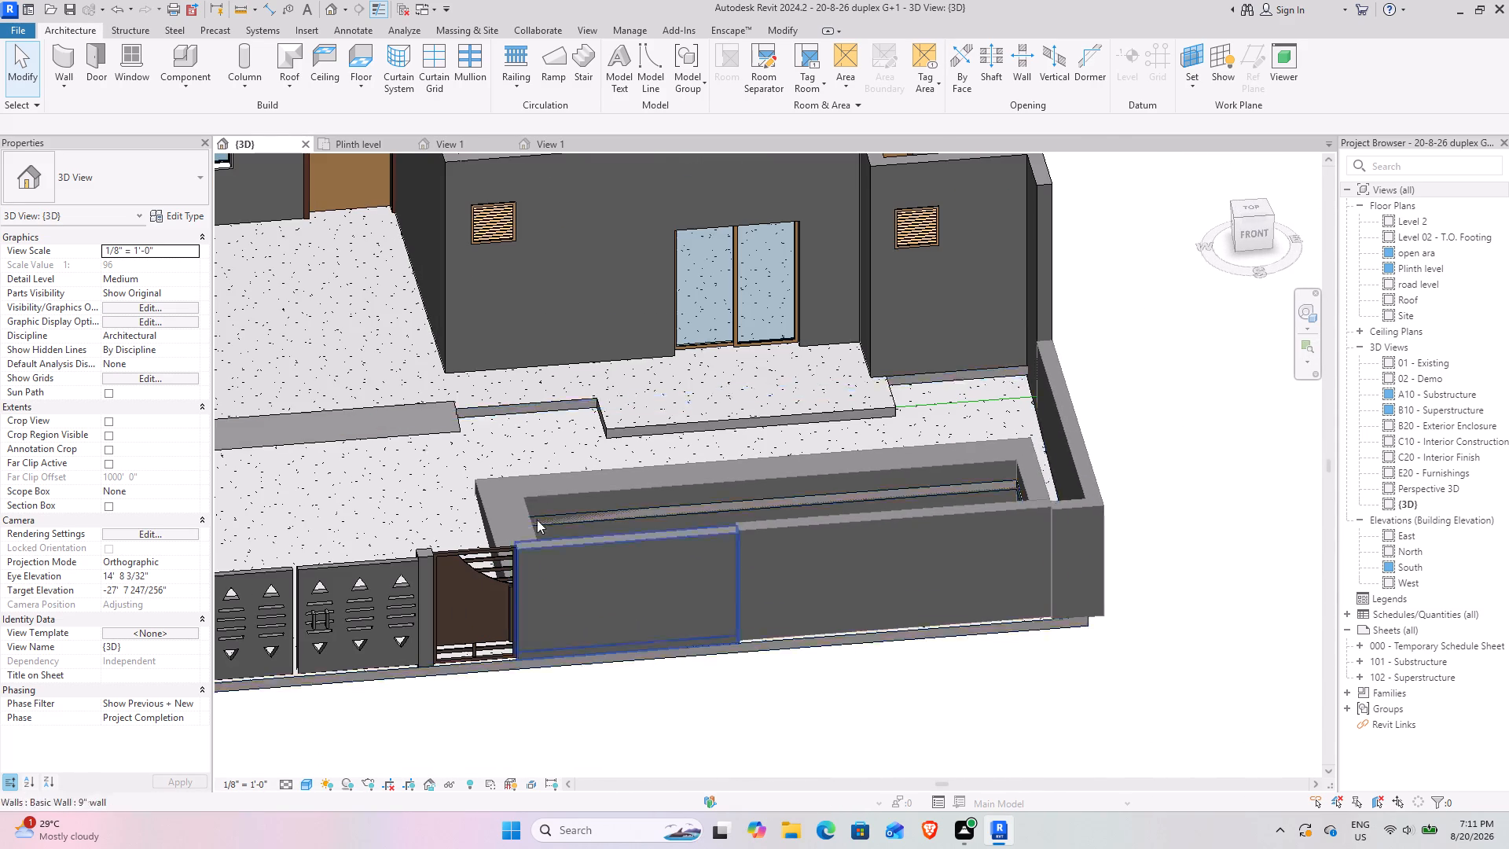
Open the Gate_davinder_11707 family for editing and lower both edges of its frame's top rail to align with the uppermost slat.
{"action": "left_click", "coordinate": [361, 145]}
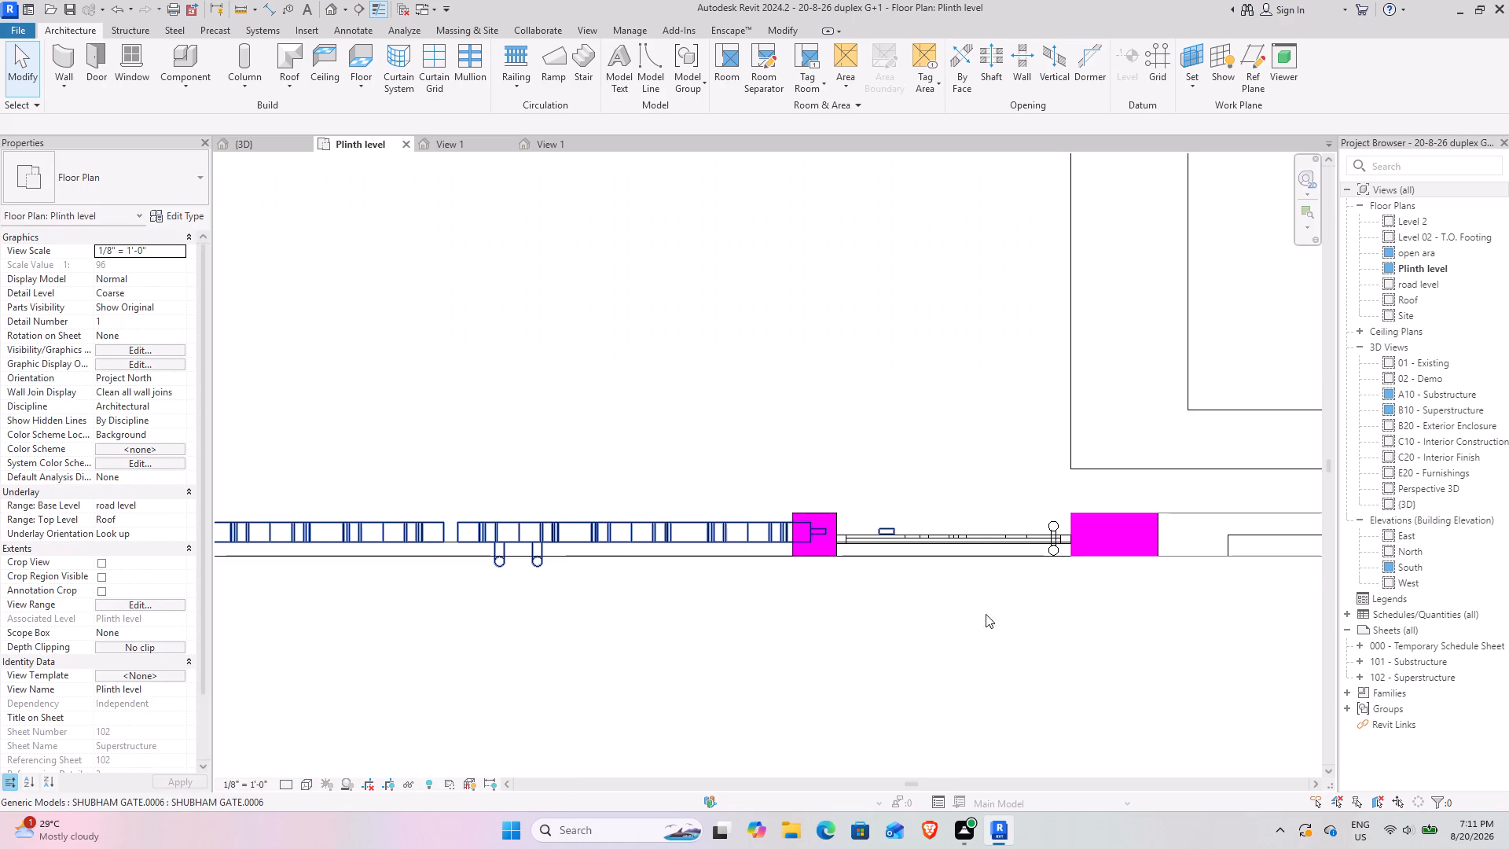
{"action": "middle_click_drag", "start_coordinate": [1007, 622], "coordinate": [872, 644]}
{"action": "left_click", "coordinate": [836, 563]}
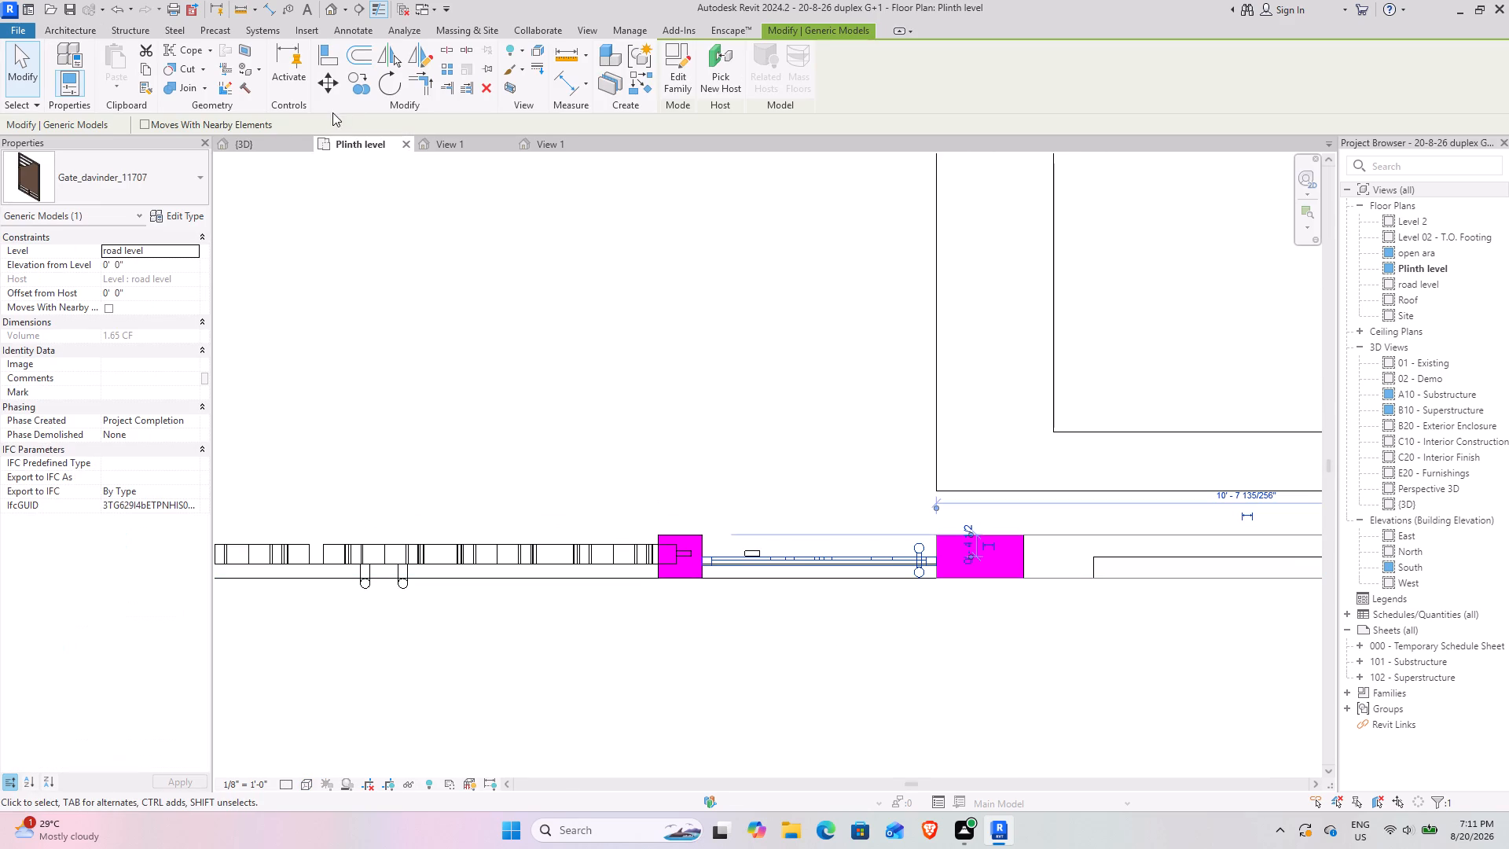
{"action": "left_click", "coordinate": [678, 83]}
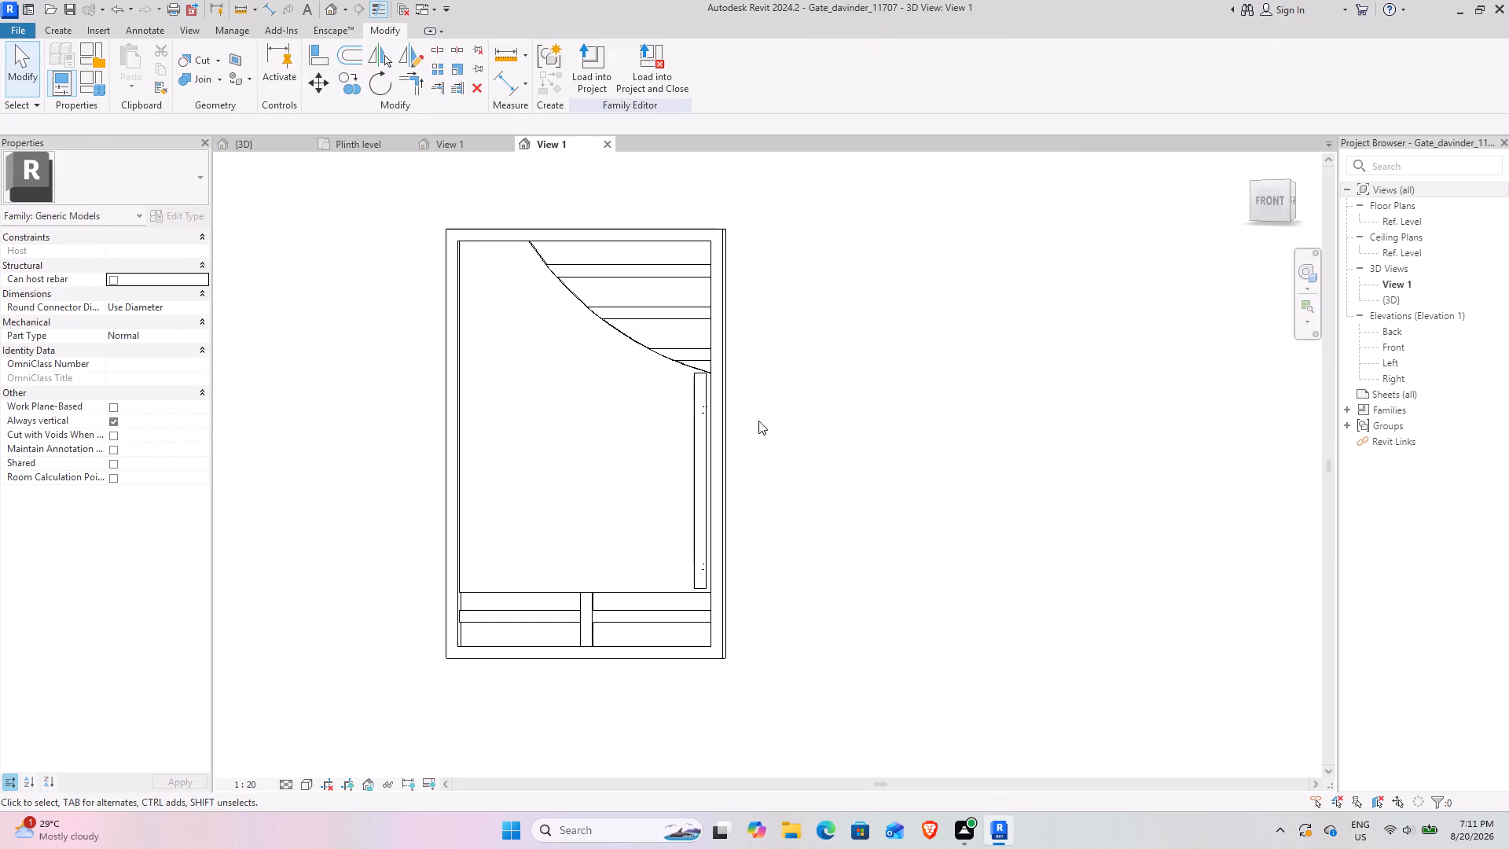
{"action": "left_click_drag", "start_coordinate": [411, 193], "coordinate": [799, 677]}
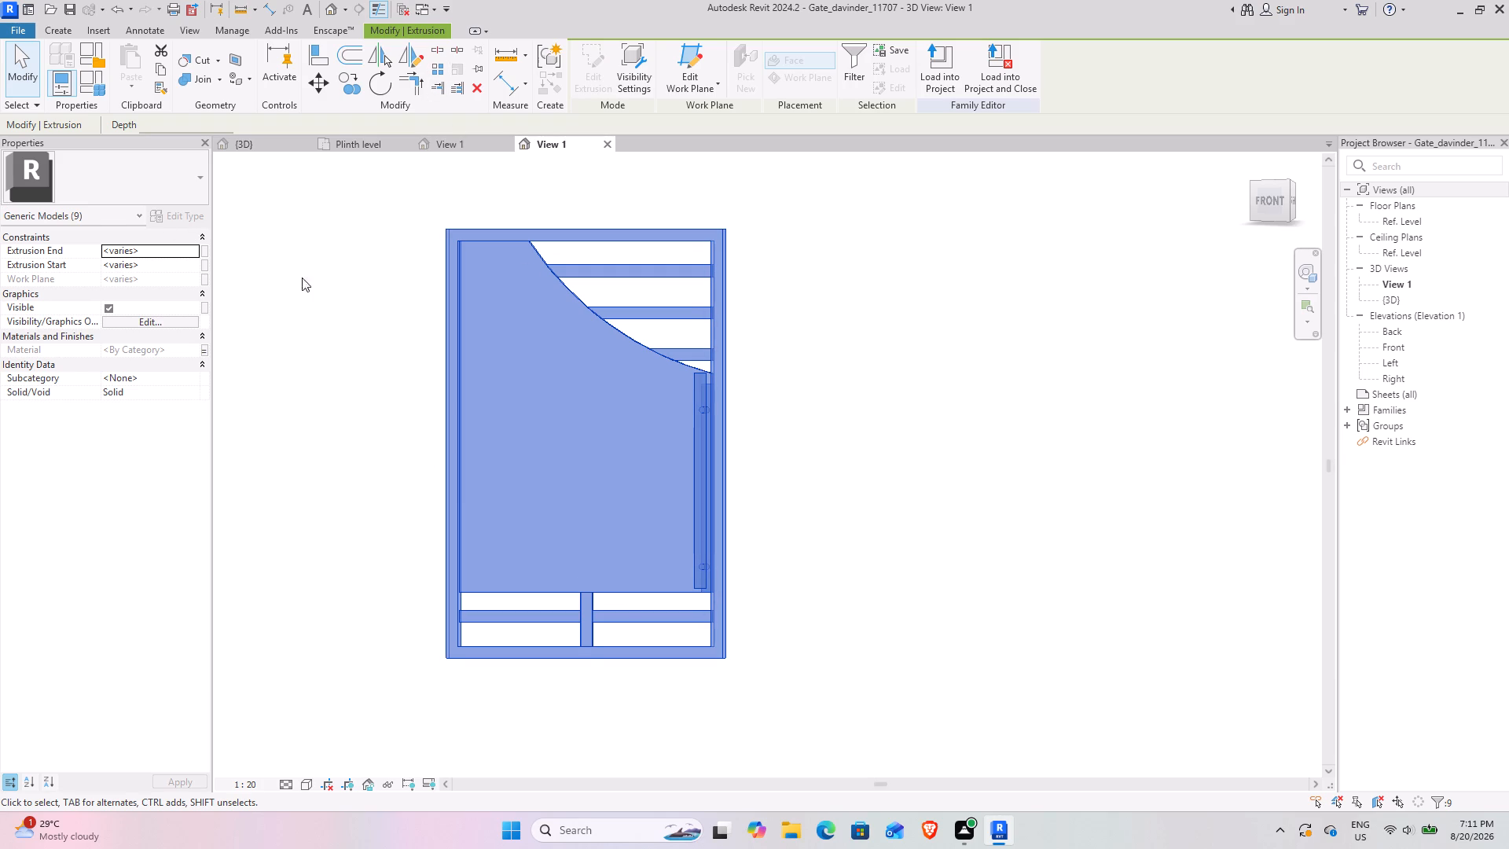
{"action": "left_click", "coordinate": [352, 264]}
{"action": "left_click", "coordinate": [501, 231]}
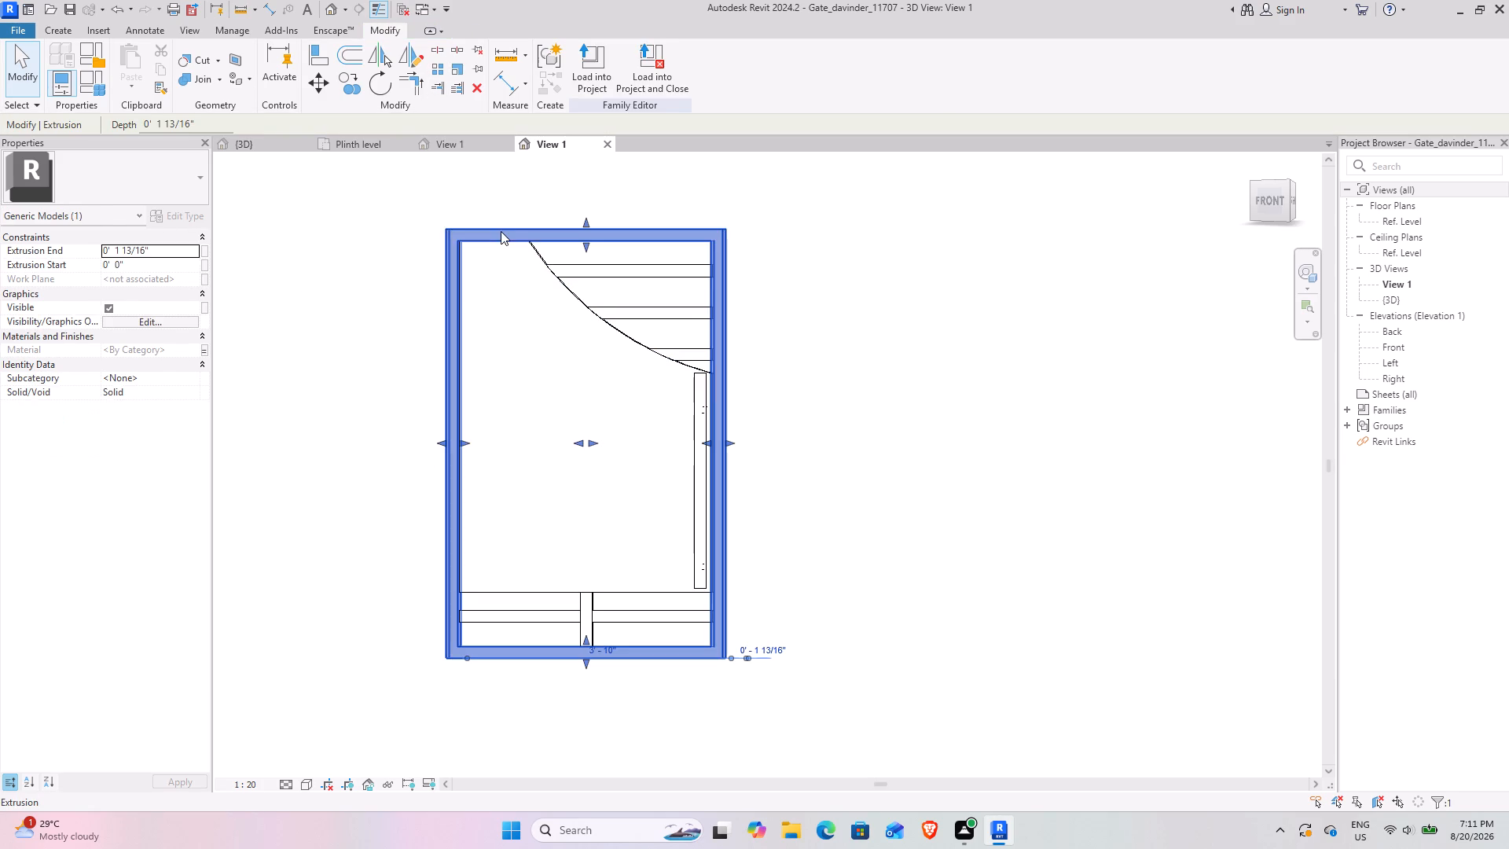
{"action": "scroll", "coordinate": [516, 219], "scroll_direction": "up", "scroll_amount": 2}
{"action": "left_click_drag", "start_coordinate": [606, 256], "coordinate": [605, 296]}
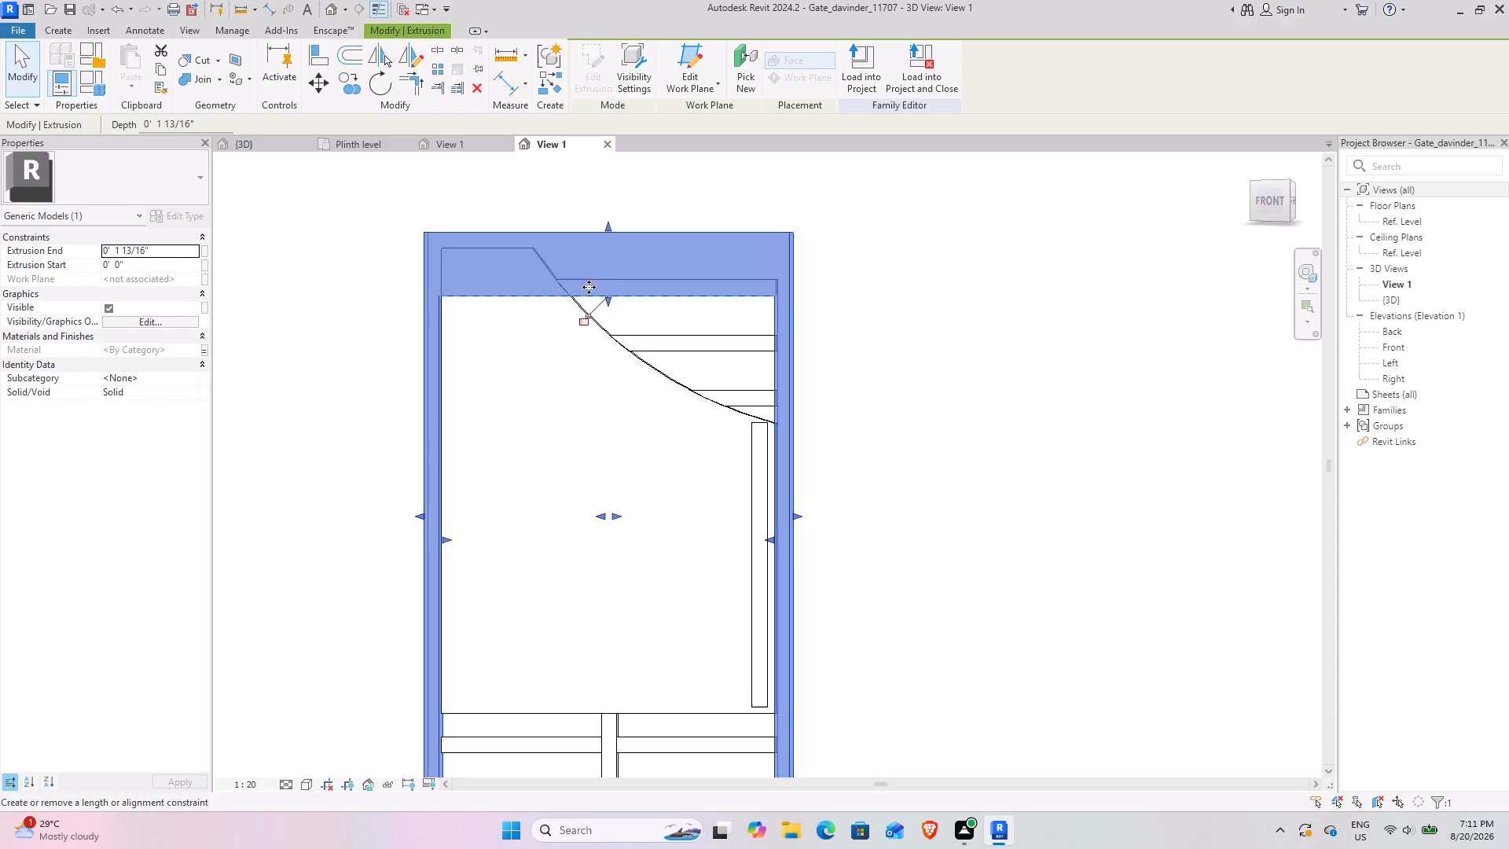
{"action": "left_click_drag", "start_coordinate": [607, 225], "coordinate": [612, 288]}
{"action": "left_click", "coordinate": [578, 435]}
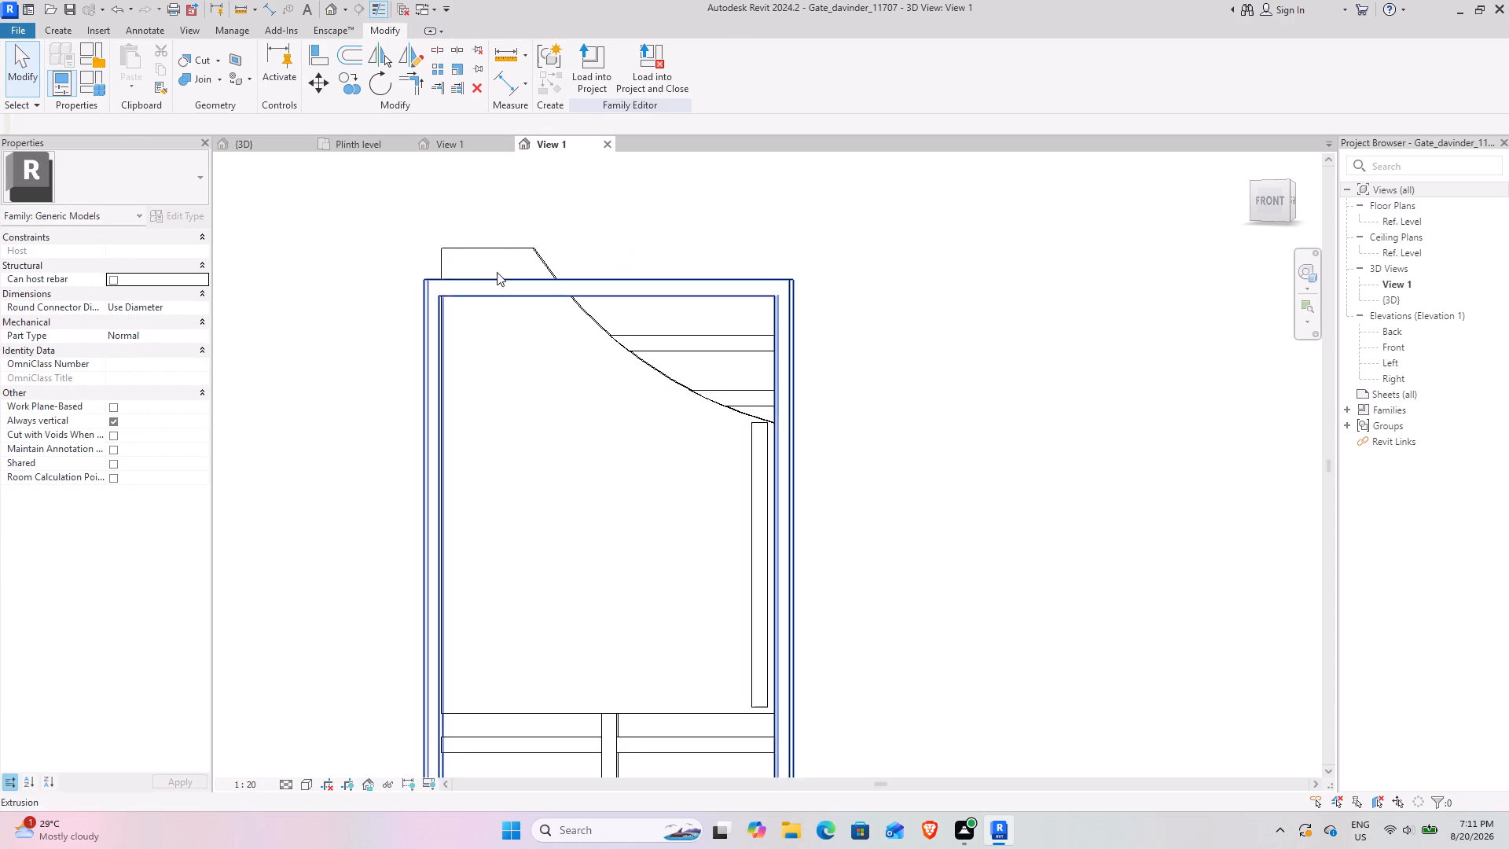
Lower the top edge of the gate's curved sheet panel to the underside of the lowered top rail.
{"action": "left_click", "coordinate": [490, 248]}
{"action": "left_click_drag", "start_coordinate": [487, 243], "coordinate": [488, 299]}
{"action": "left_click", "coordinate": [666, 440]}
{"action": "middle_click_drag", "start_coordinate": [817, 468], "coordinate": [766, 370]}
{"action": "left_click", "coordinate": [669, 237]}
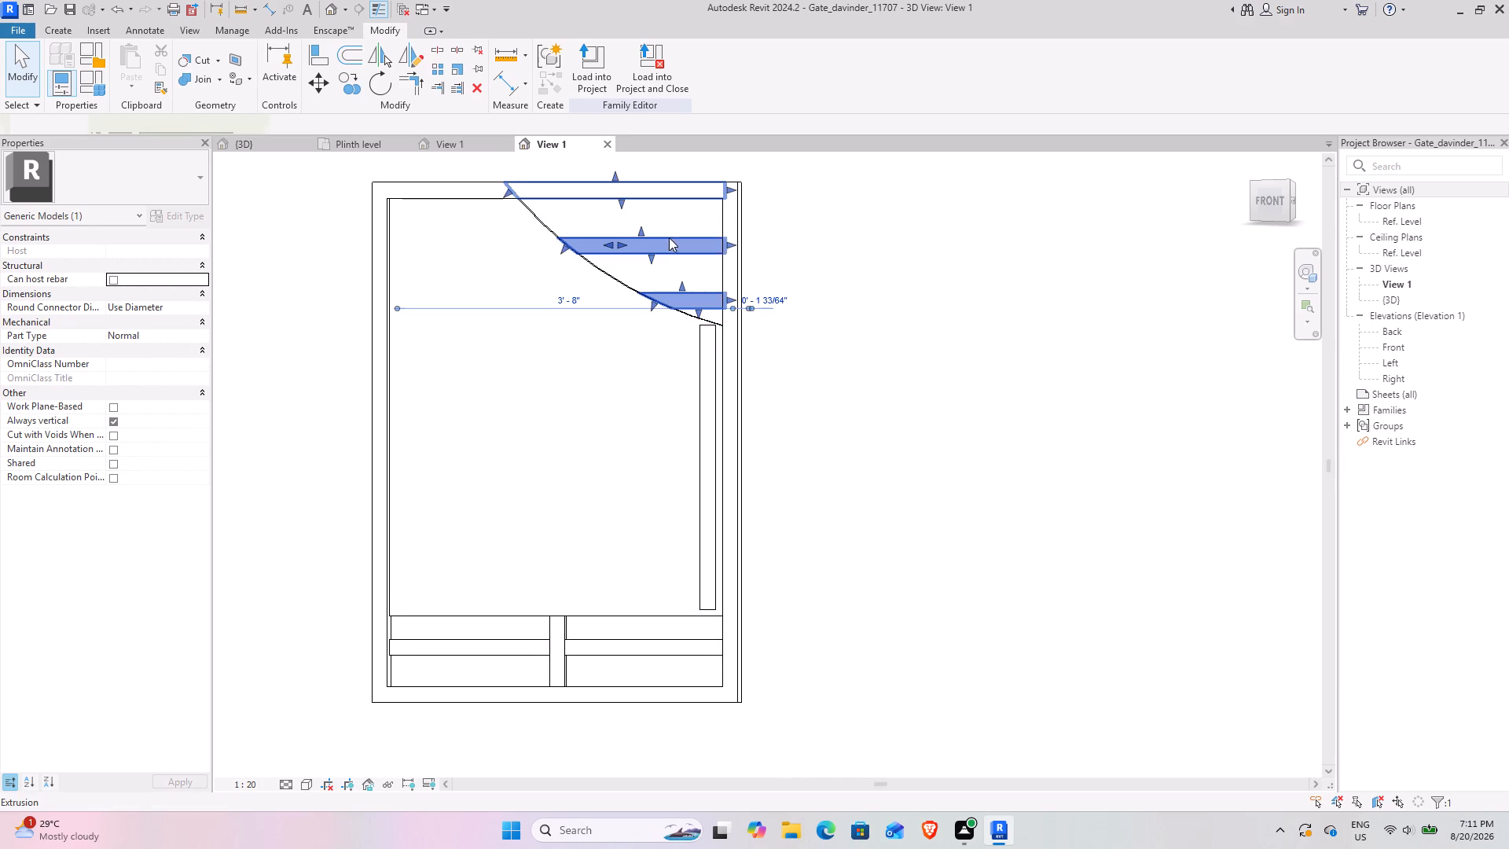
{"action": "left_click_drag", "start_coordinate": [860, 384], "coordinate": [827, 373]}
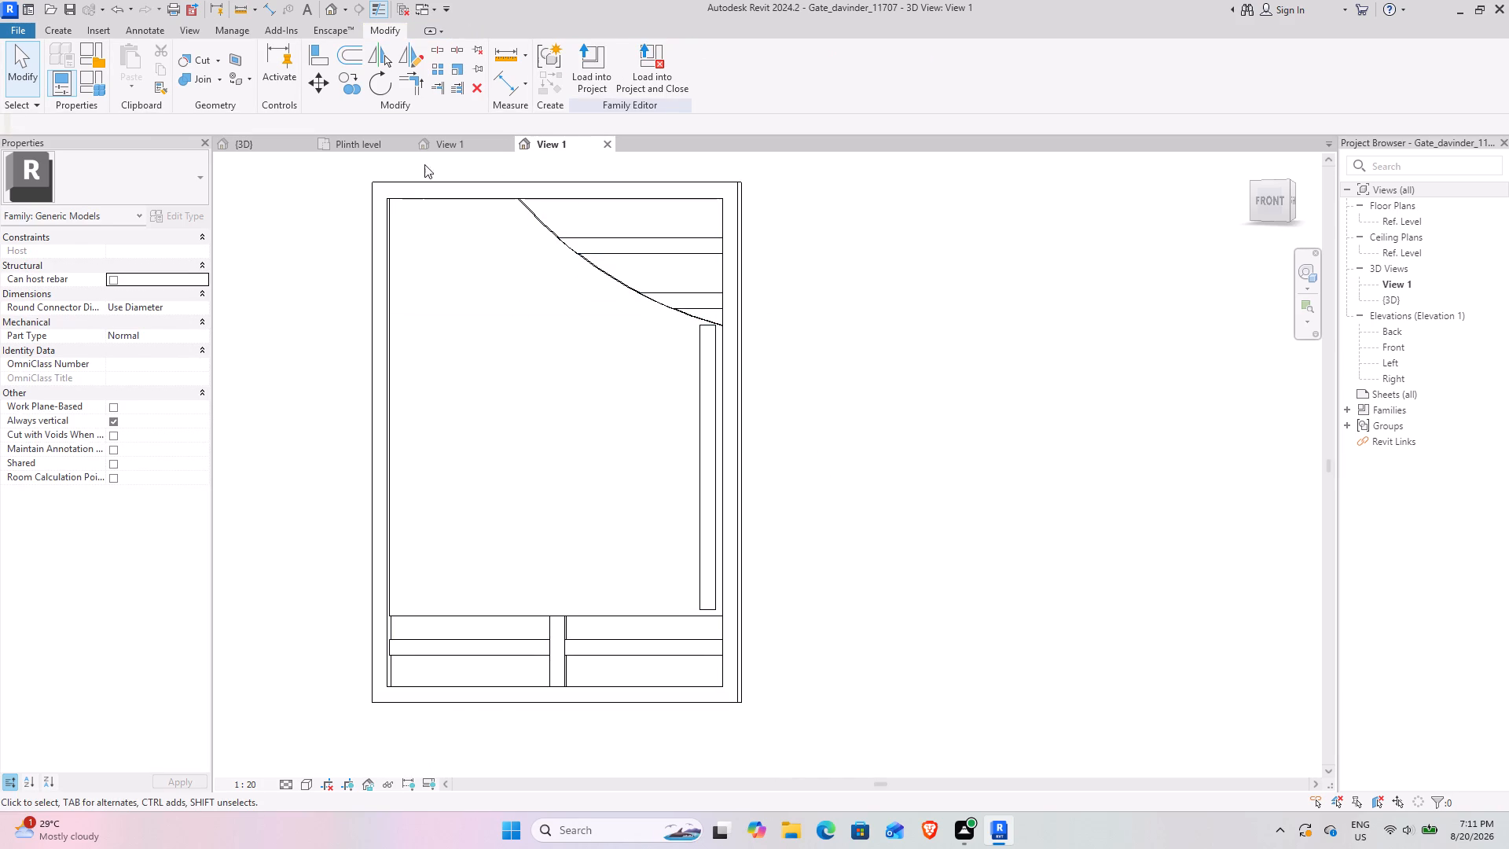
Load the edited Gate_davinder_11707 family into the 20-8-26 duplex G+1 project.
{"action": "left_click", "coordinate": [602, 66]}
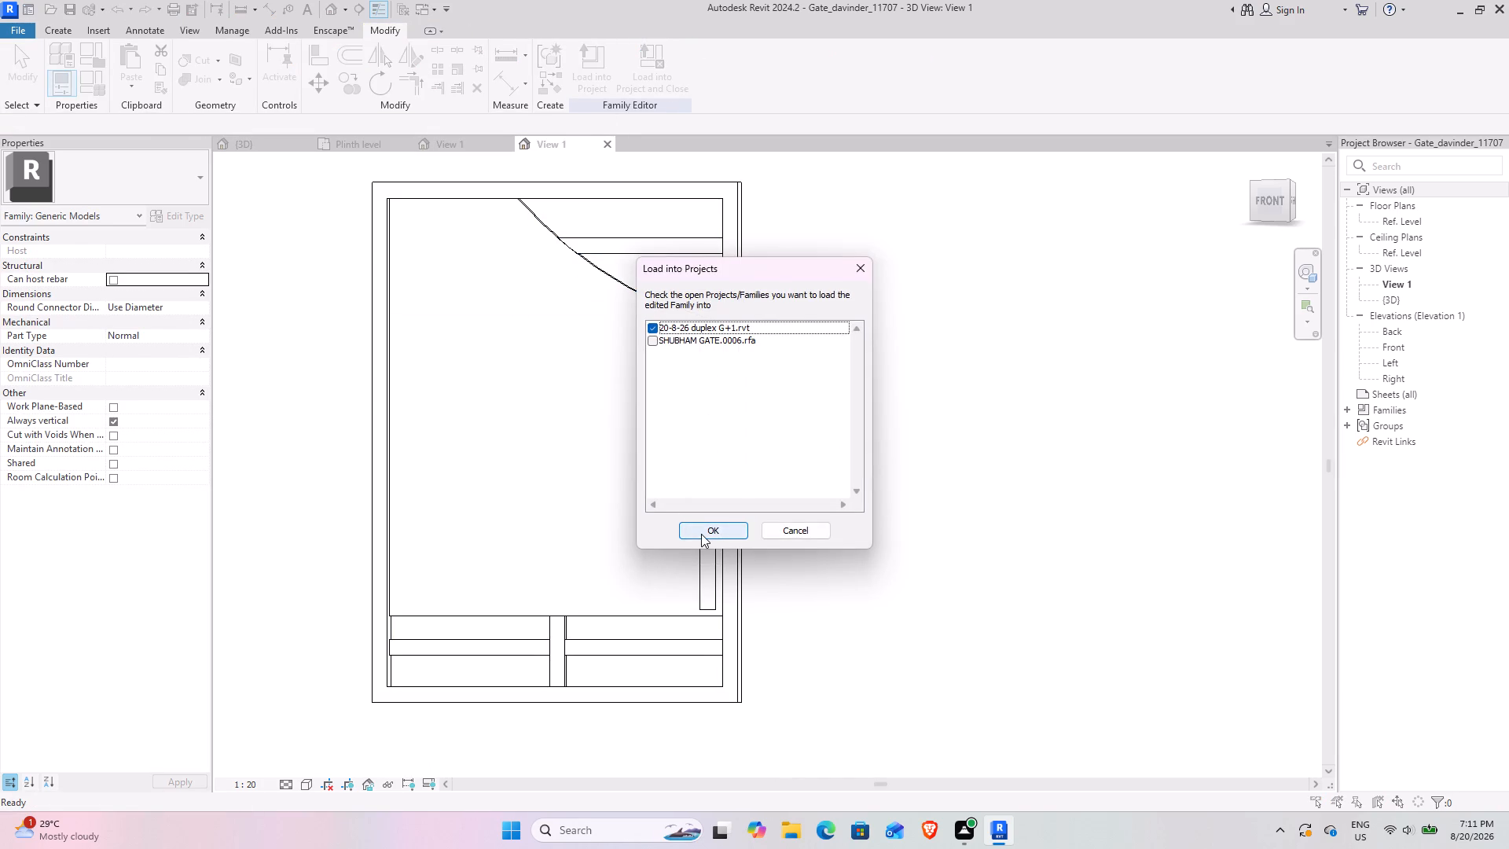
{"action": "left_click", "coordinate": [701, 534]}
{"action": "left_click", "coordinate": [725, 376]}
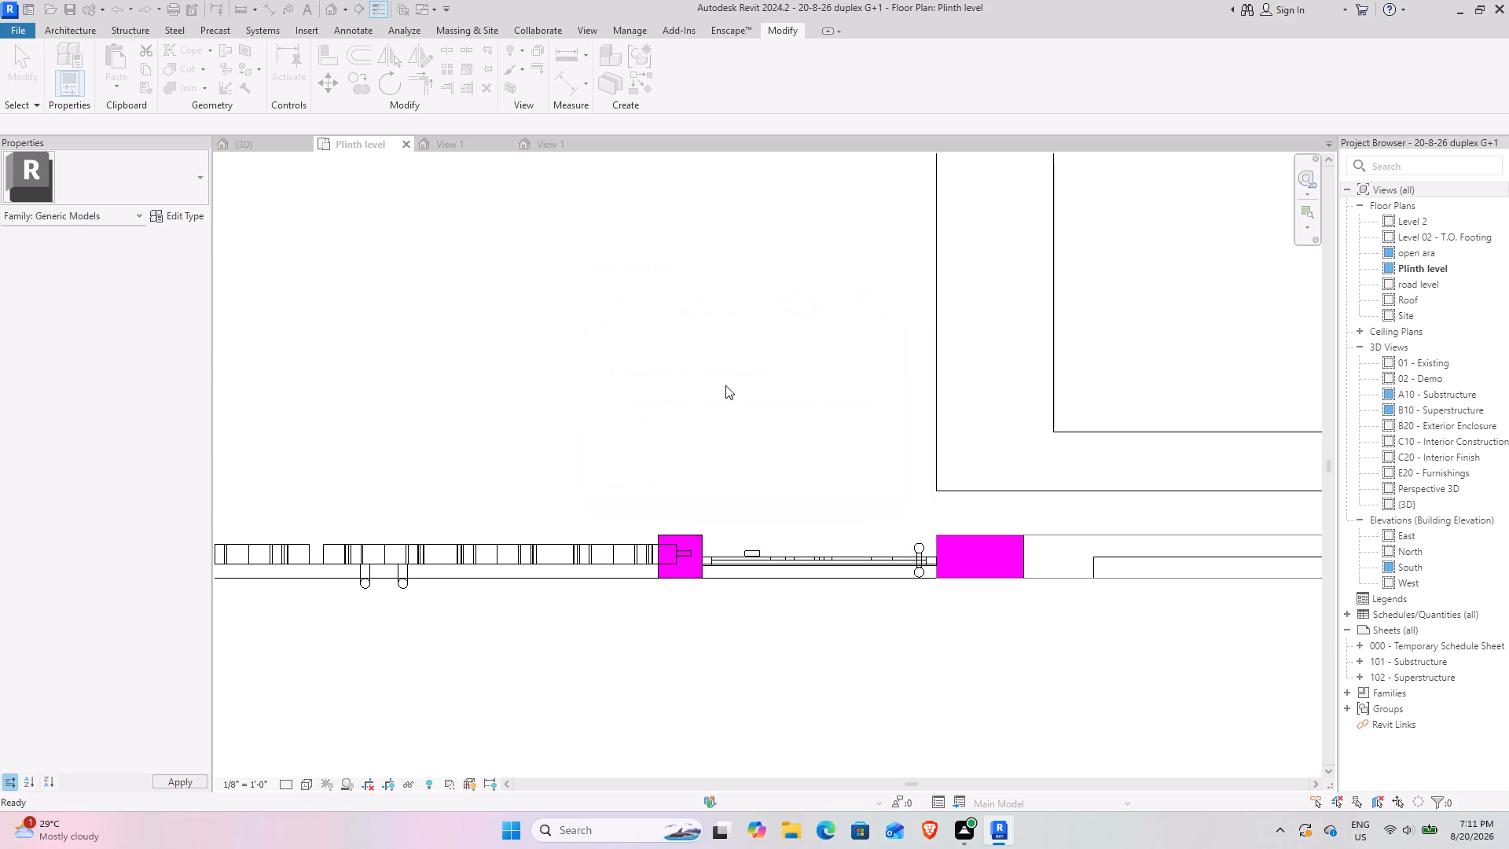
Examine the reloaded small gate against the pier, double gate and compound wall in the 3D view.
{"action": "left_click", "coordinate": [263, 154]}
{"action": "left_click", "coordinate": [262, 147]}
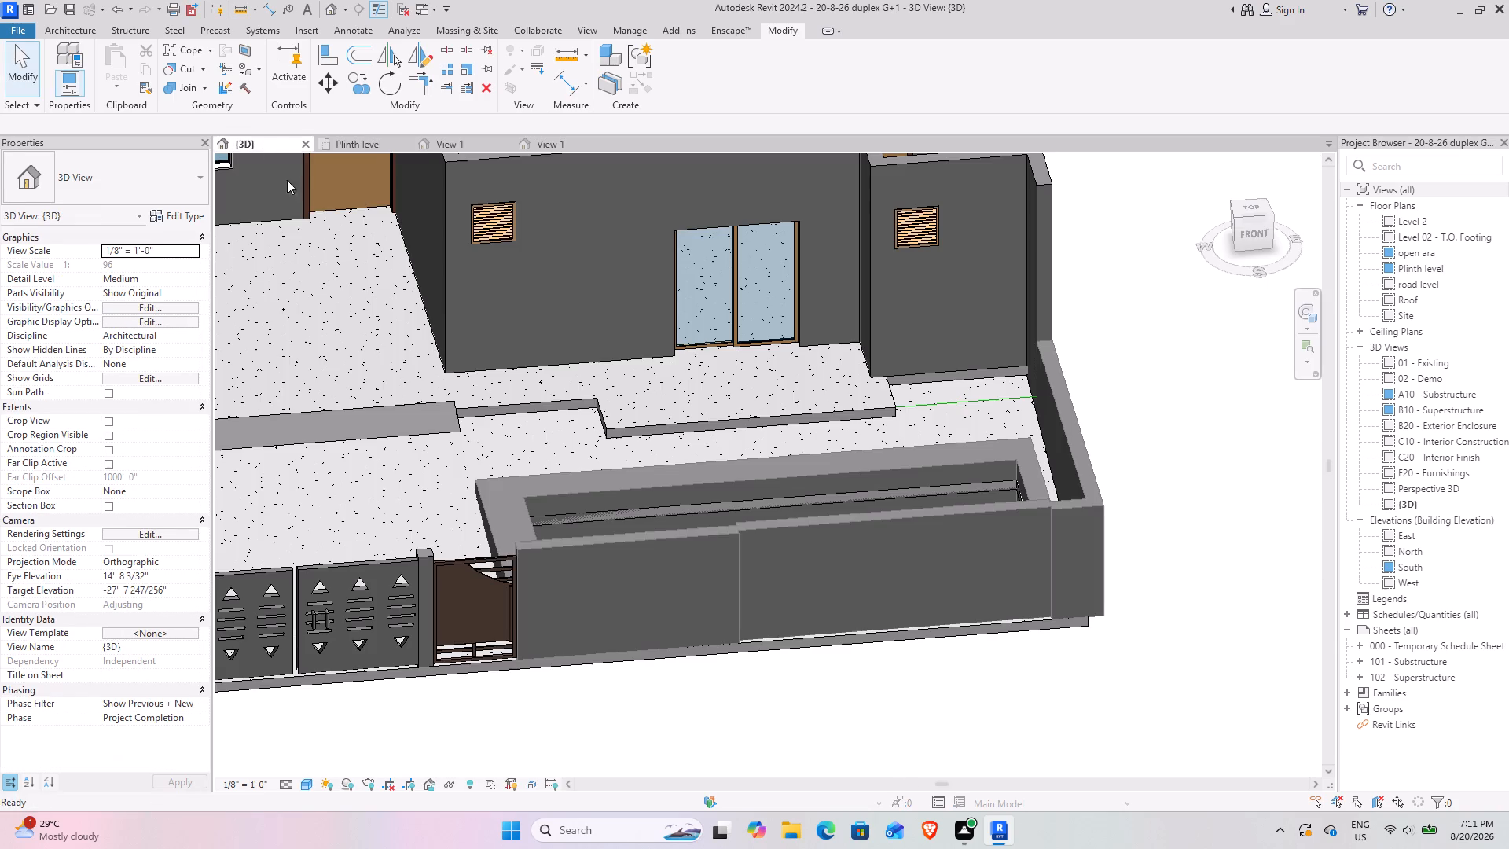
{"action": "left_click", "coordinate": [553, 722]}
{"action": "middle_click_drag", "start_coordinate": [433, 659], "coordinate": [401, 566], "text": "shift"}
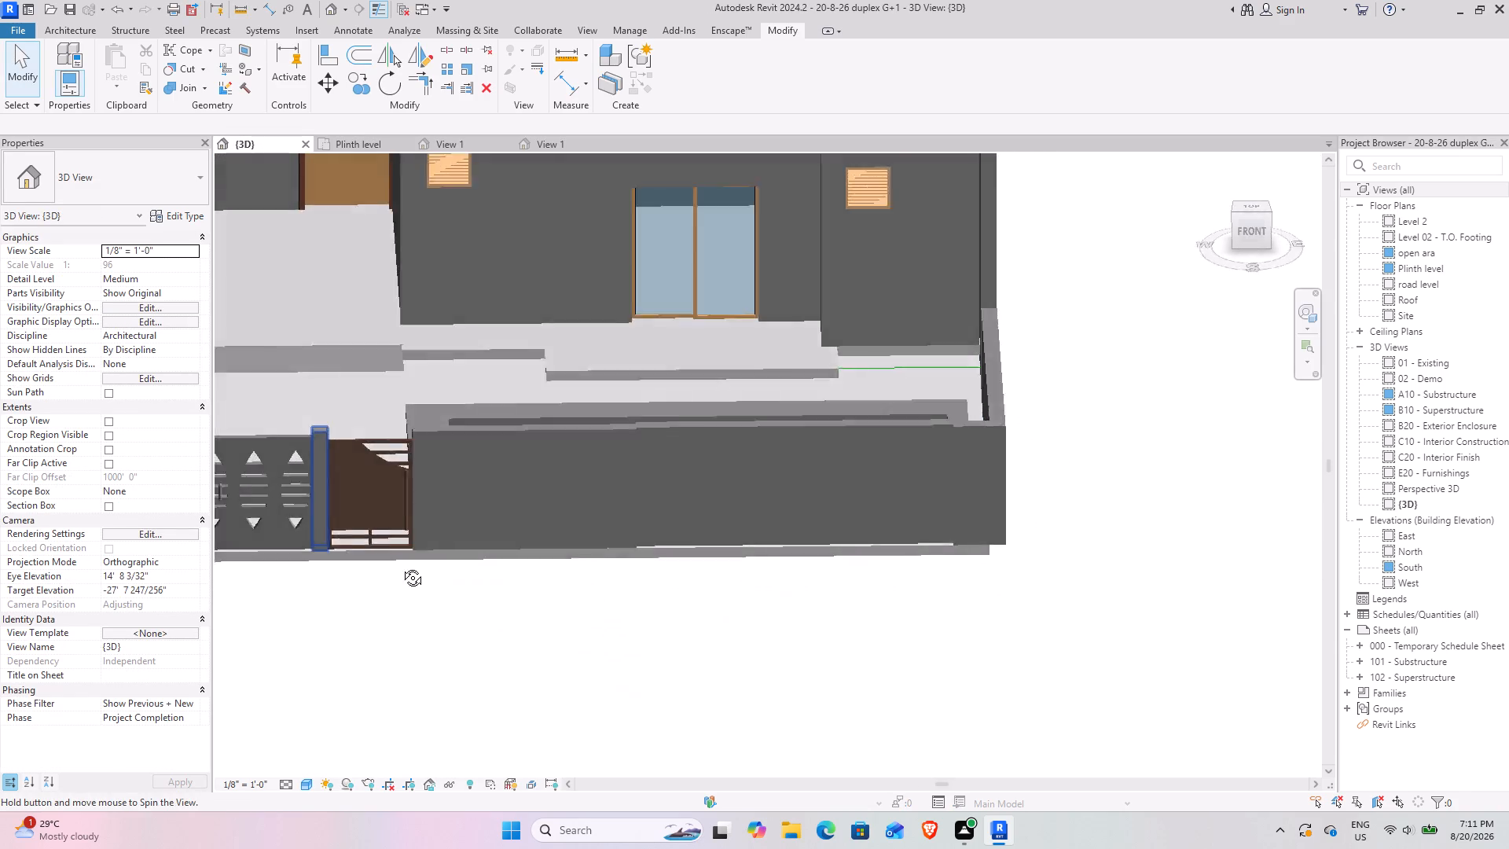
{"action": "middle_click_drag", "start_coordinate": [401, 566], "coordinate": [398, 553], "text": "shift"}
{"action": "middle_click_drag", "start_coordinate": [409, 546], "coordinate": [692, 573]}
{"action": "middle_click_drag", "start_coordinate": [520, 508], "coordinate": [567, 592]}
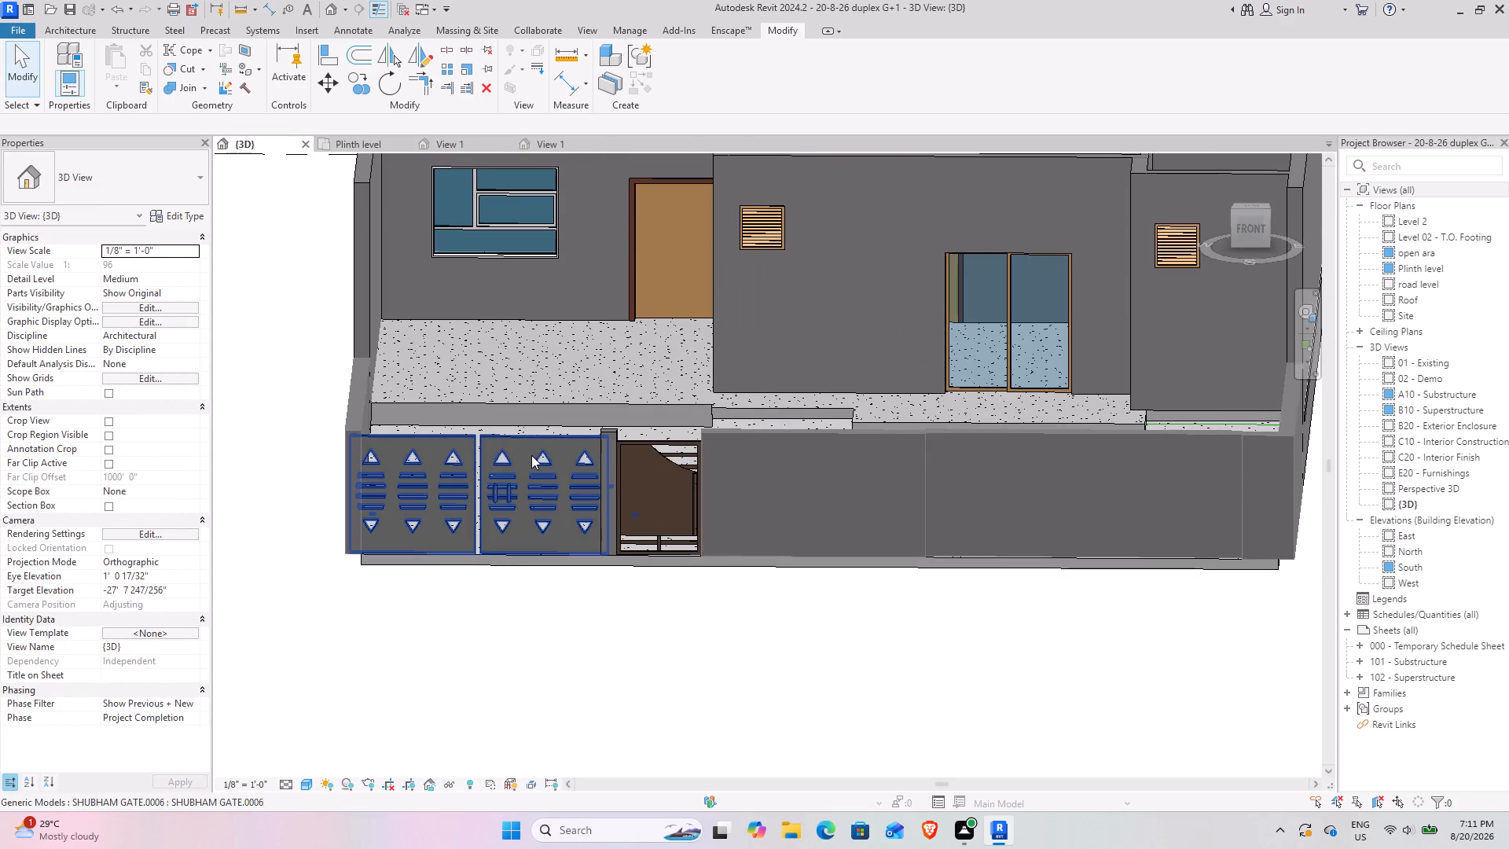
{"action": "scroll", "coordinate": [509, 442], "scroll_direction": "up", "scroll_amount": 2}
Review the type properties of the SHUBHAM GATE.0006 double gate for editable dimensions.
{"action": "left_click", "coordinate": [509, 442]}
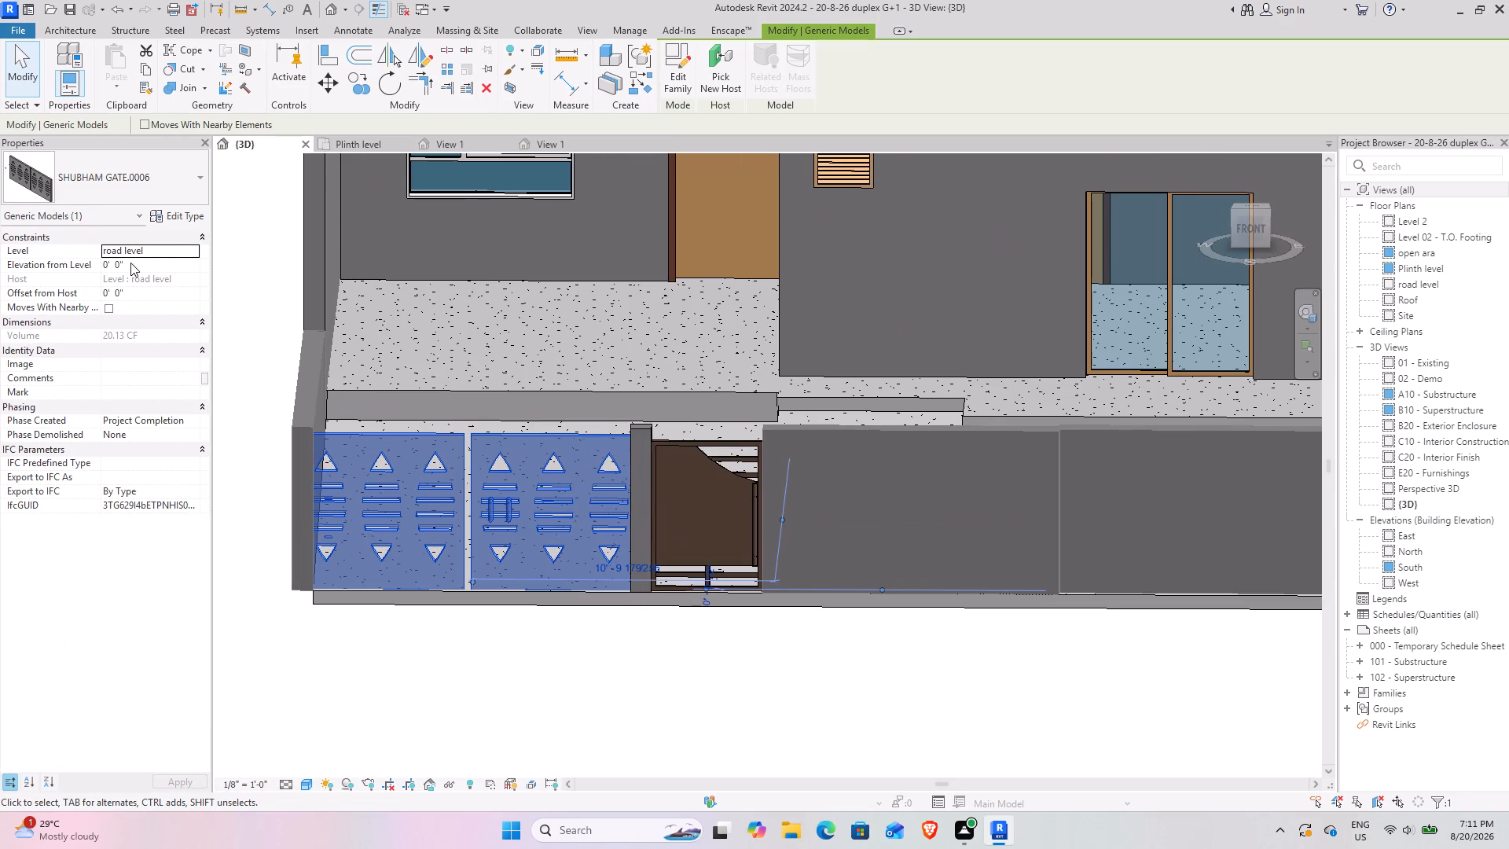
{"action": "left_click", "coordinate": [183, 209]}
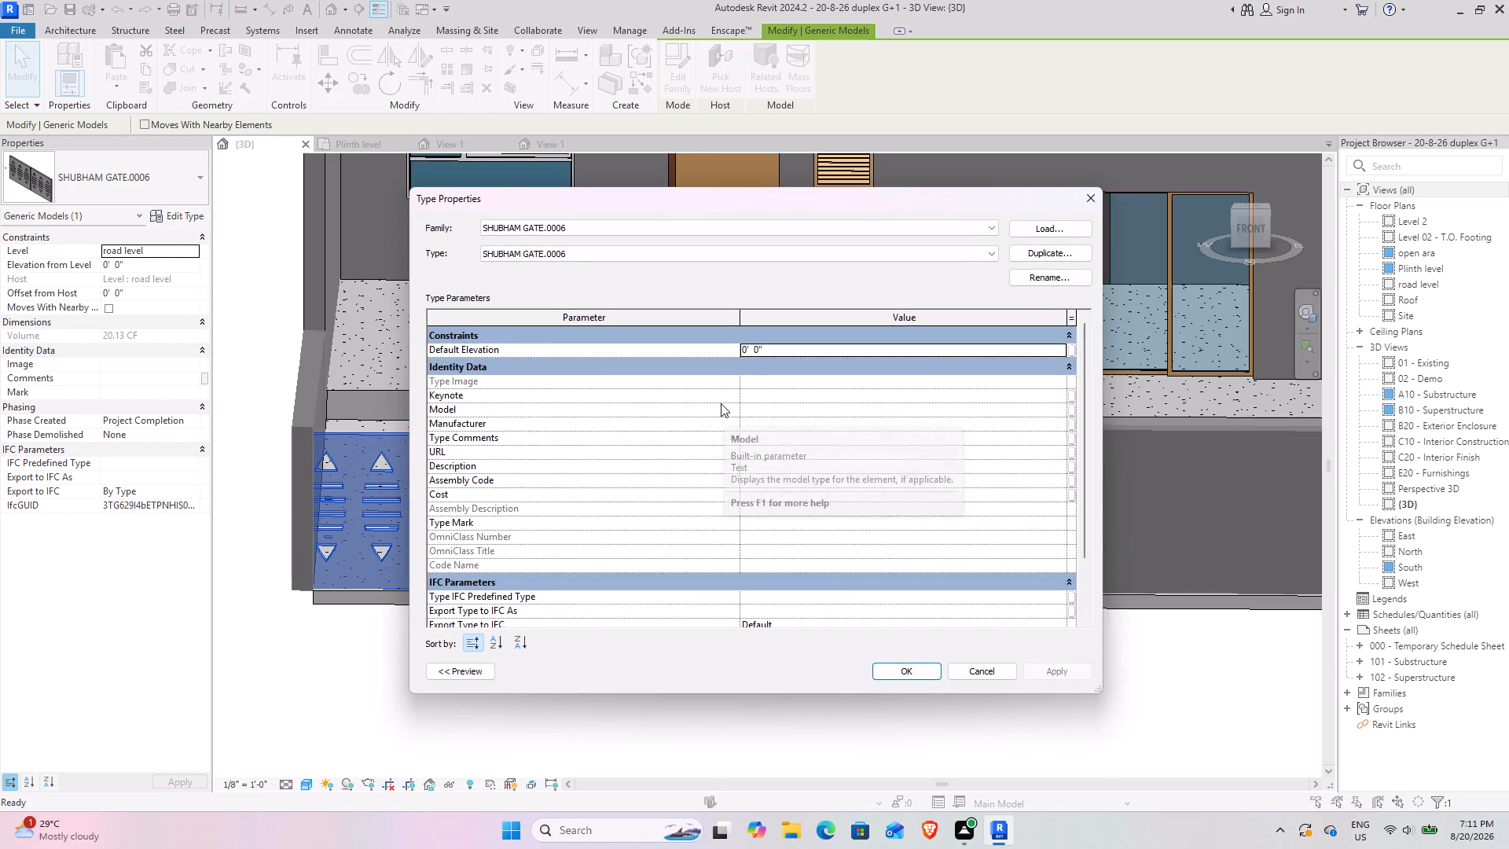
{"action": "scroll", "coordinate": [721, 403], "scroll_direction": "down", "scroll_amount": 2}
{"action": "left_click", "coordinate": [987, 668]}
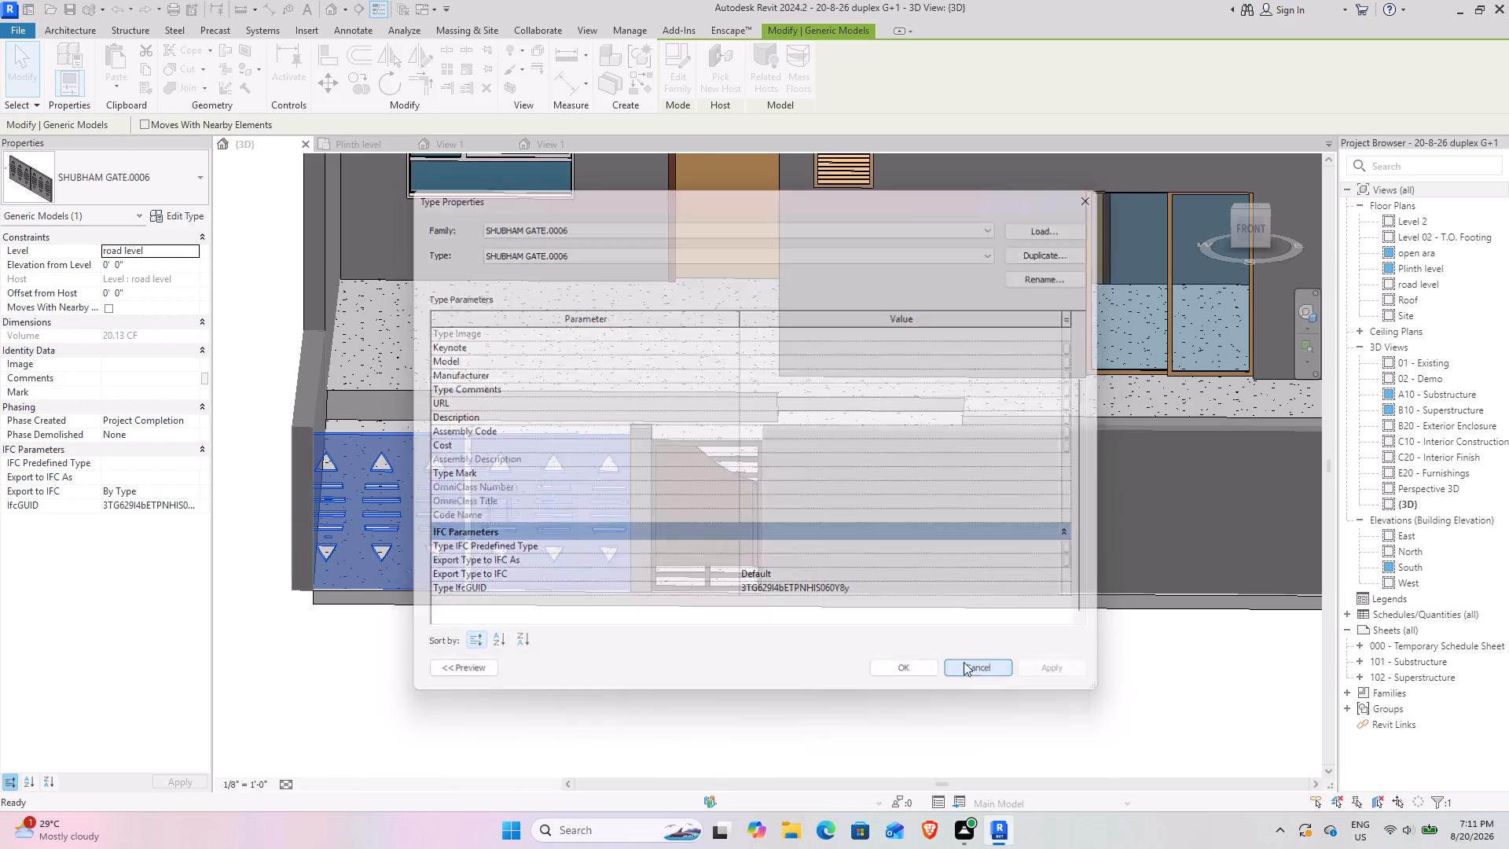
{"action": "left_click", "coordinate": [486, 674]}
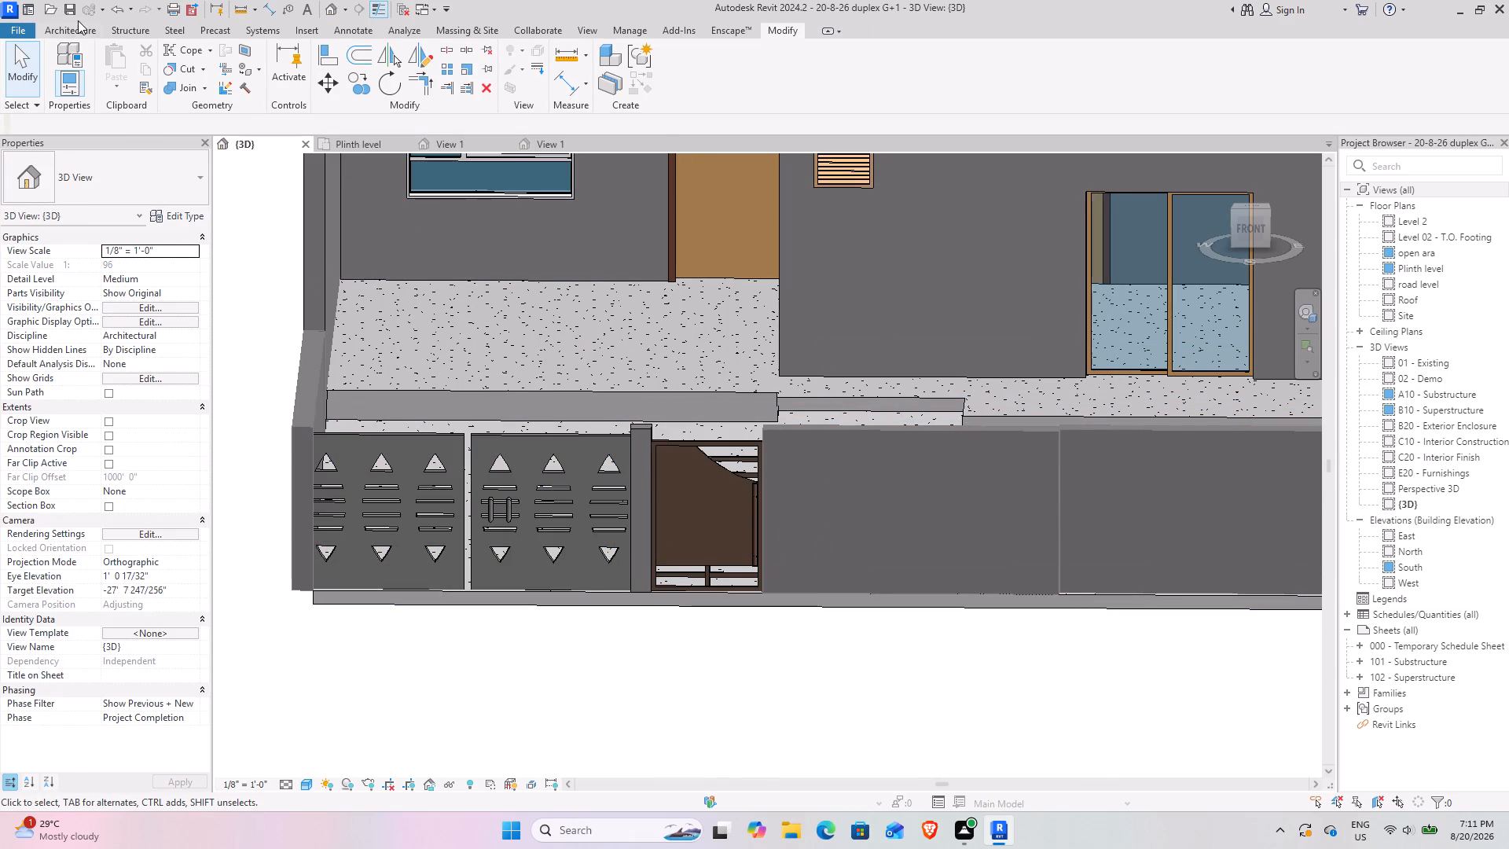
Examine both gates and the front compound wall from several angles in the 3D view.
{"action": "left_click", "coordinate": [75, 20]}
{"action": "left_click", "coordinate": [76, 36]}
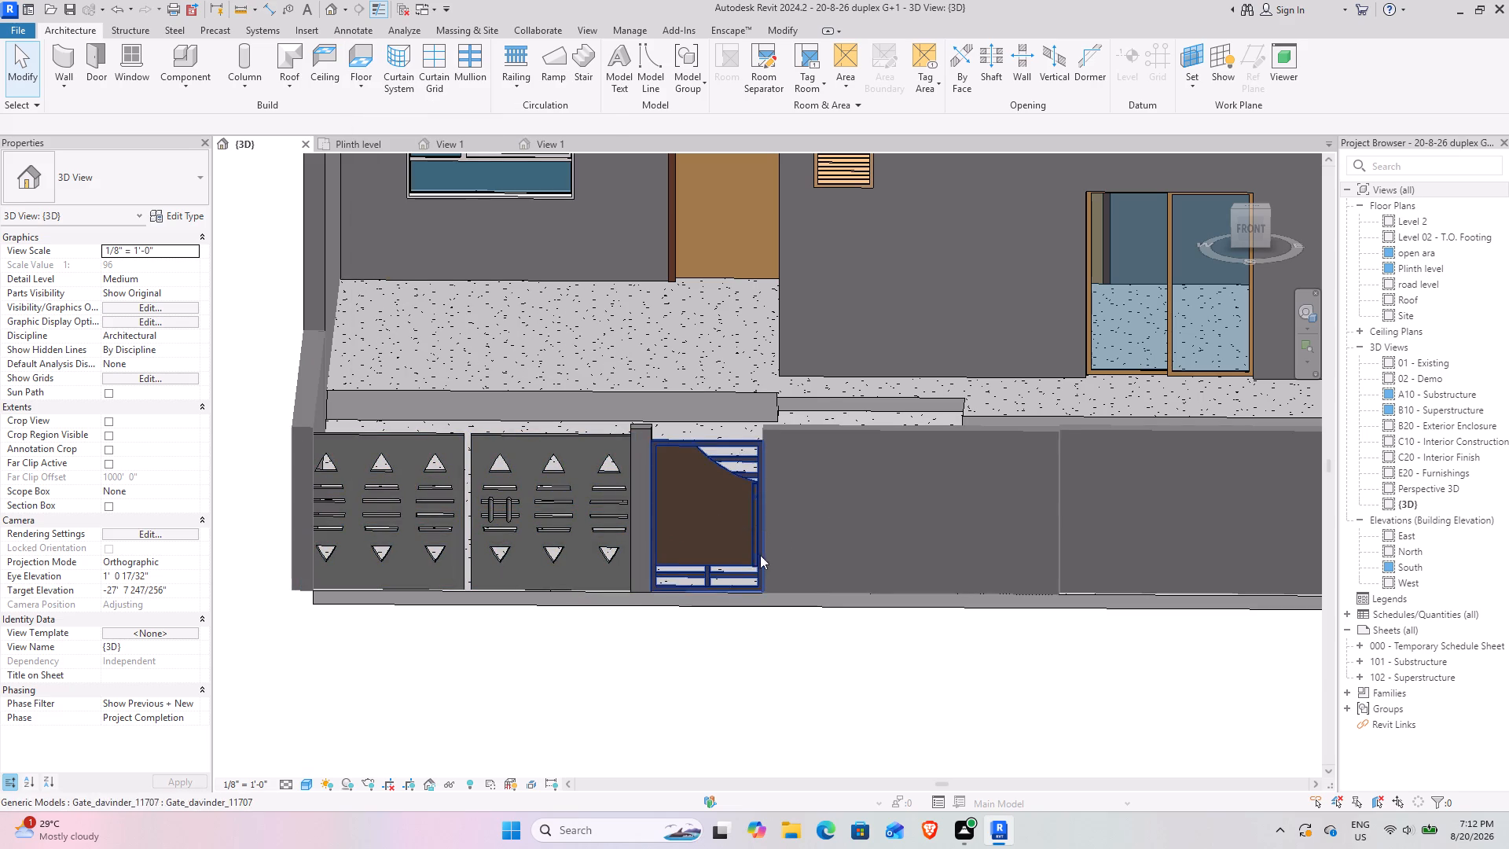
{"action": "middle_click_drag", "start_coordinate": [988, 483], "coordinate": [791, 569]}
{"action": "scroll", "coordinate": [718, 616], "scroll_direction": "down", "scroll_amount": 3}
{"action": "middle_click_drag", "start_coordinate": [546, 642], "coordinate": [738, 630]}
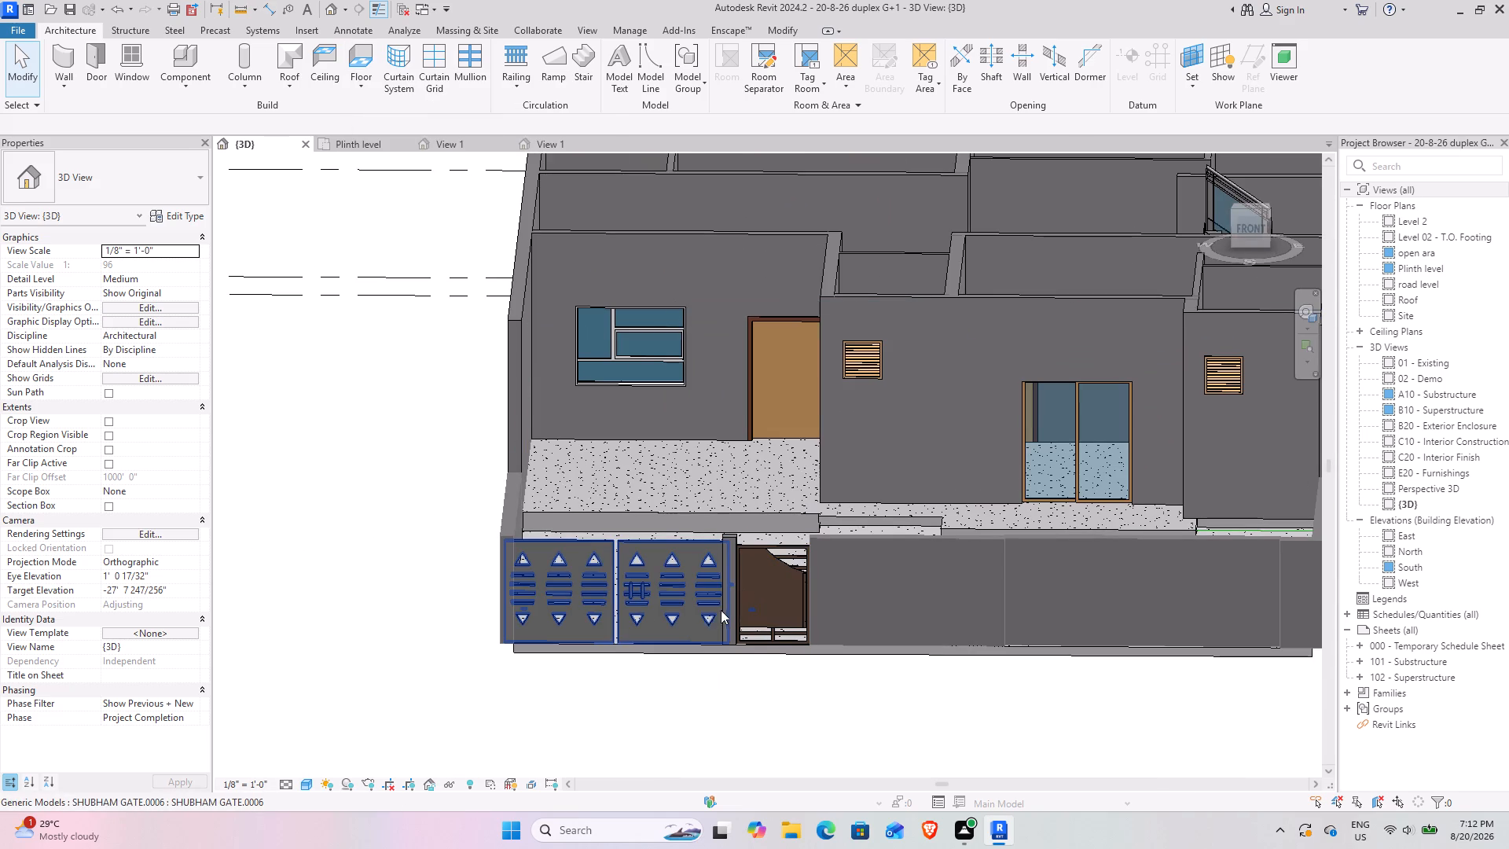
{"action": "scroll", "coordinate": [697, 615], "scroll_direction": "down", "scroll_amount": 1}
{"action": "middle_click_drag", "start_coordinate": [686, 639], "coordinate": [724, 540], "text": "shift"}
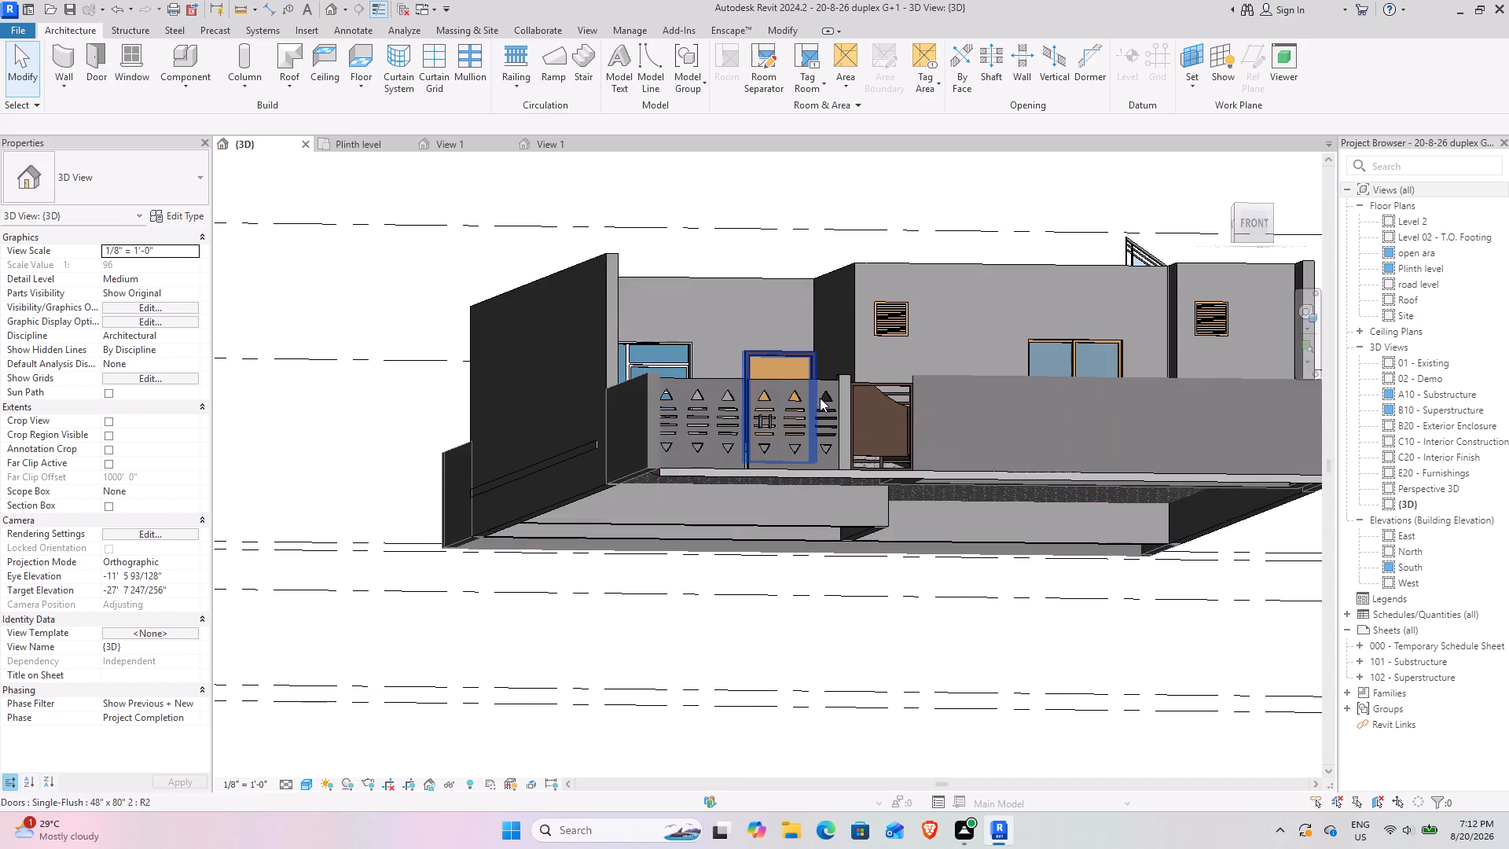
{"action": "scroll", "coordinate": [820, 397], "scroll_direction": "up", "scroll_amount": 4}
{"action": "middle_click_drag", "start_coordinate": [829, 583], "coordinate": [826, 660], "text": "shift"}
{"action": "middle_click_drag", "start_coordinate": [845, 649], "coordinate": [758, 622]}
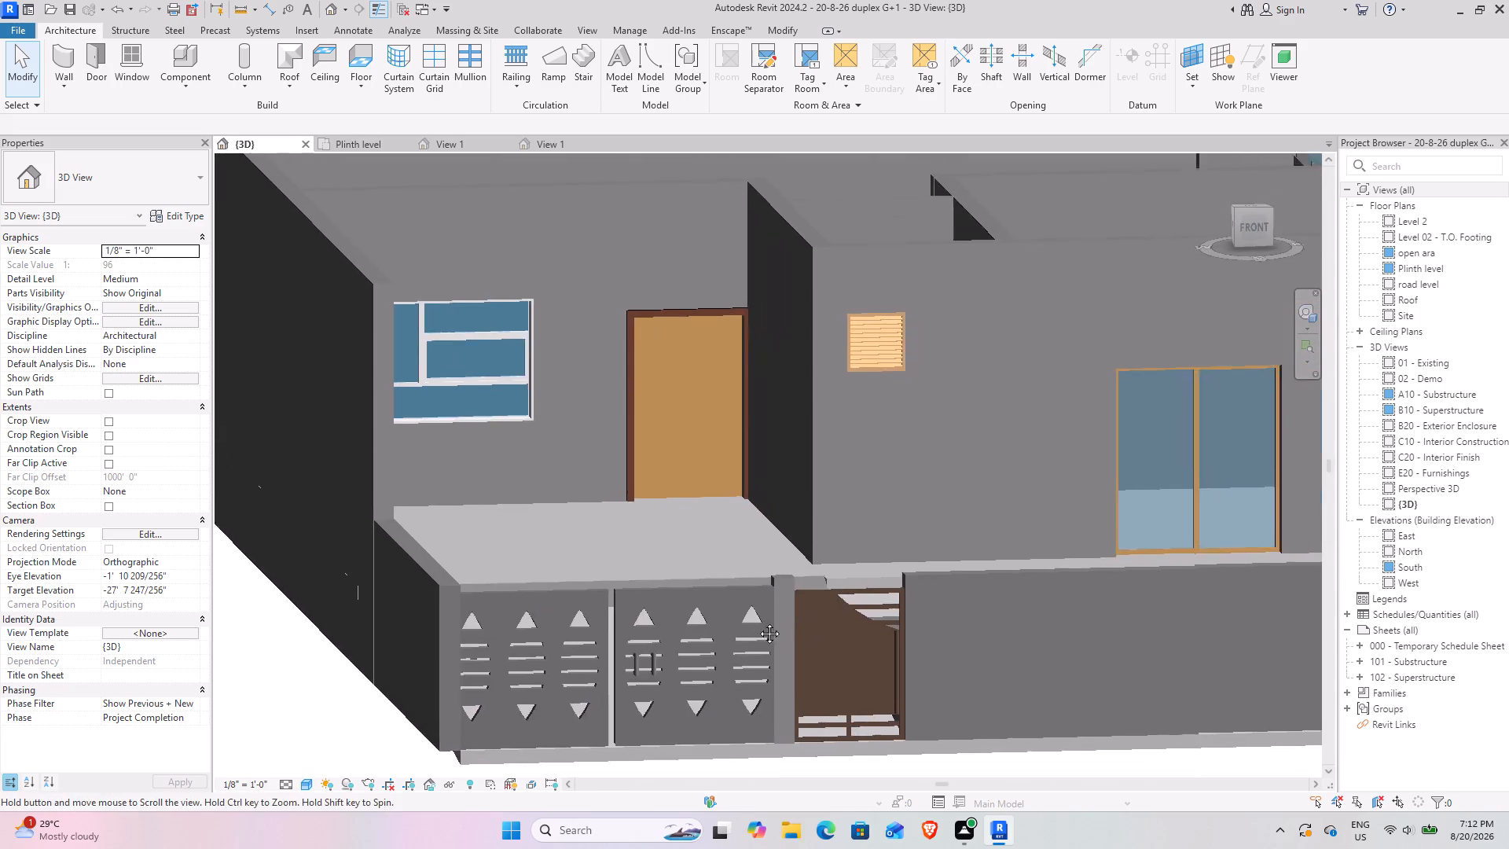
{"action": "middle_click_drag", "start_coordinate": [758, 622], "coordinate": [690, 608]}
{"action": "middle_click_drag", "start_coordinate": [623, 564], "coordinate": [578, 588]}
{"action": "middle_click_drag", "start_coordinate": [515, 628], "coordinate": [786, 540]}
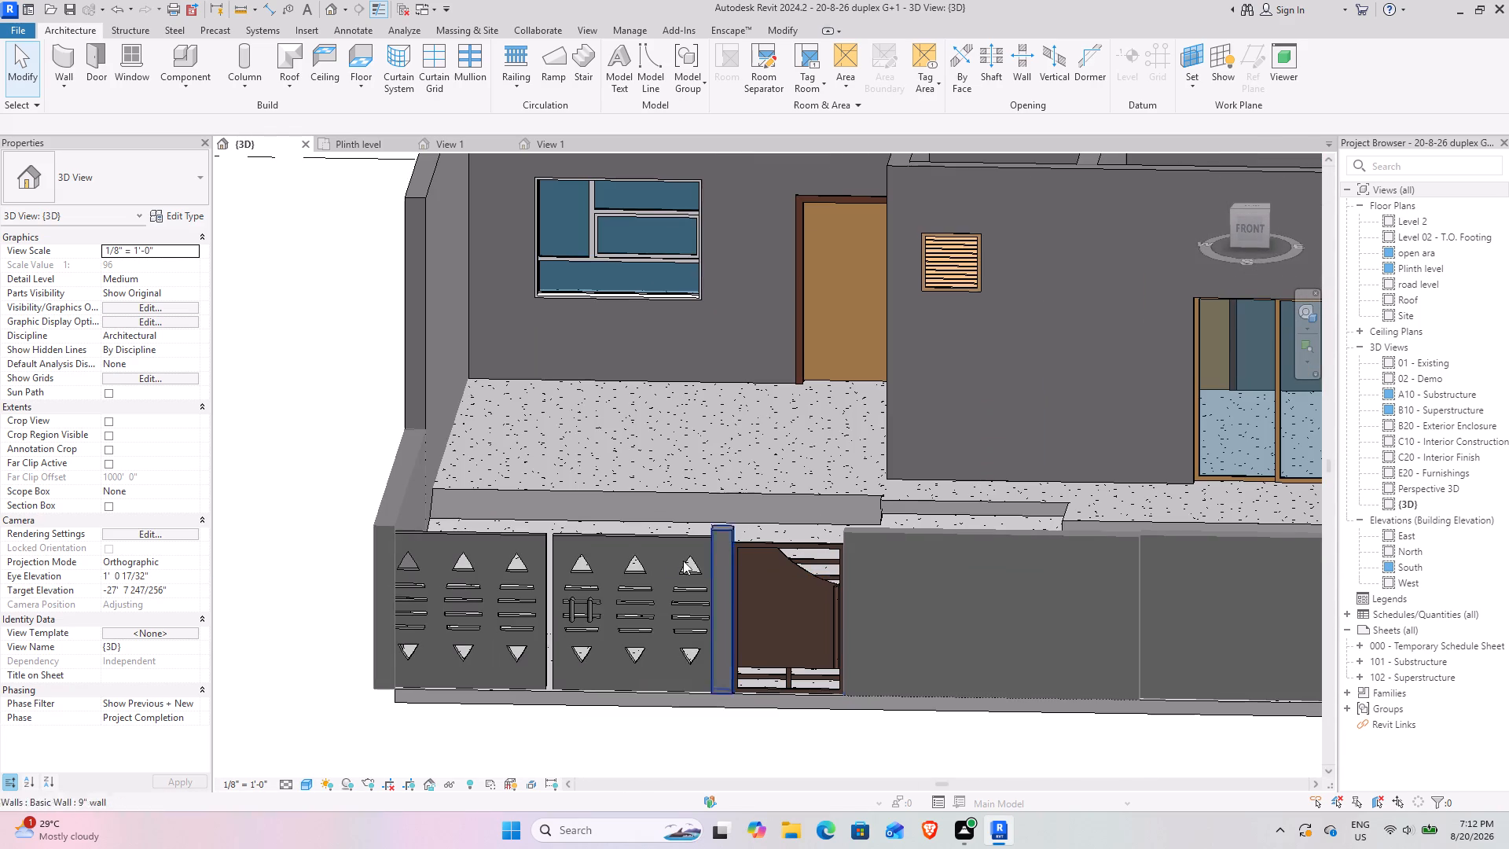
Open the SHUBHAM GATE.0006 family for editing and extend the facing edges of its two leaves slightly to narrow the central gap.
{"action": "left_click", "coordinate": [629, 546]}
{"action": "left_click", "coordinate": [612, 538]}
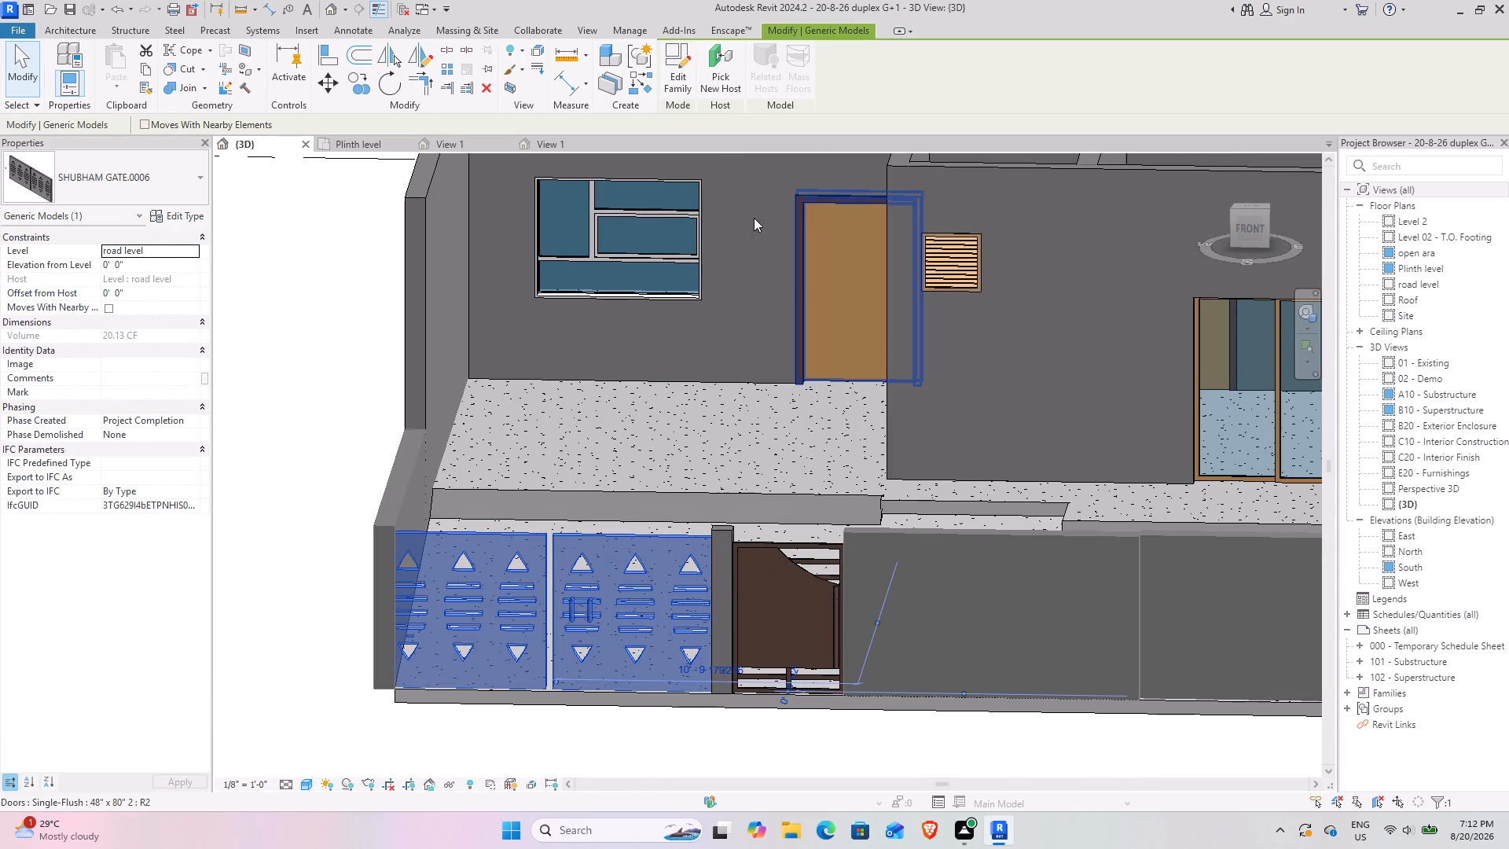
{"action": "left_click", "coordinate": [681, 89]}
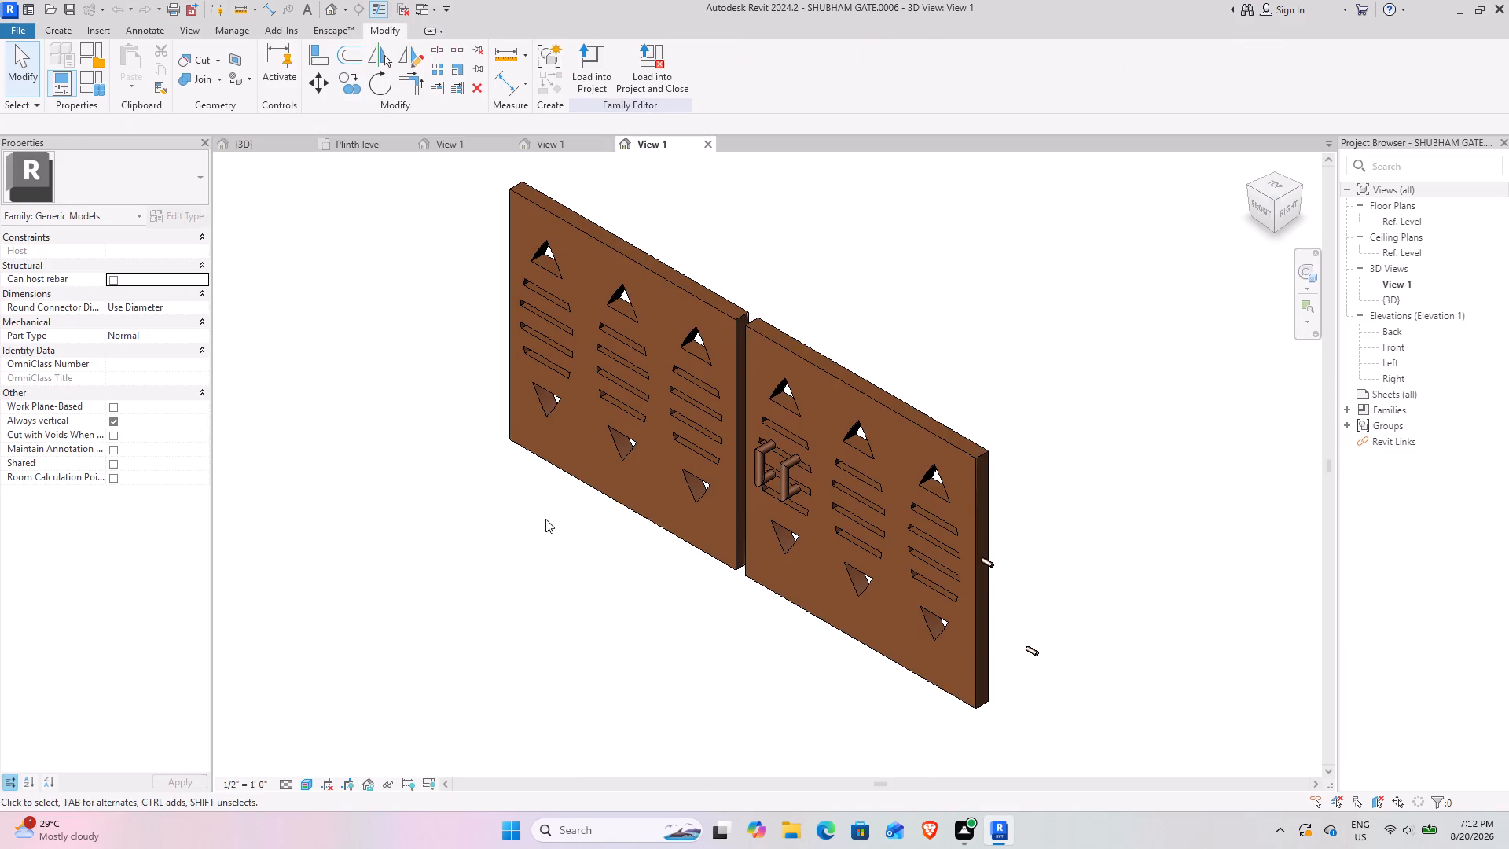
{"action": "middle_click_drag", "start_coordinate": [699, 443], "coordinate": [870, 314]}
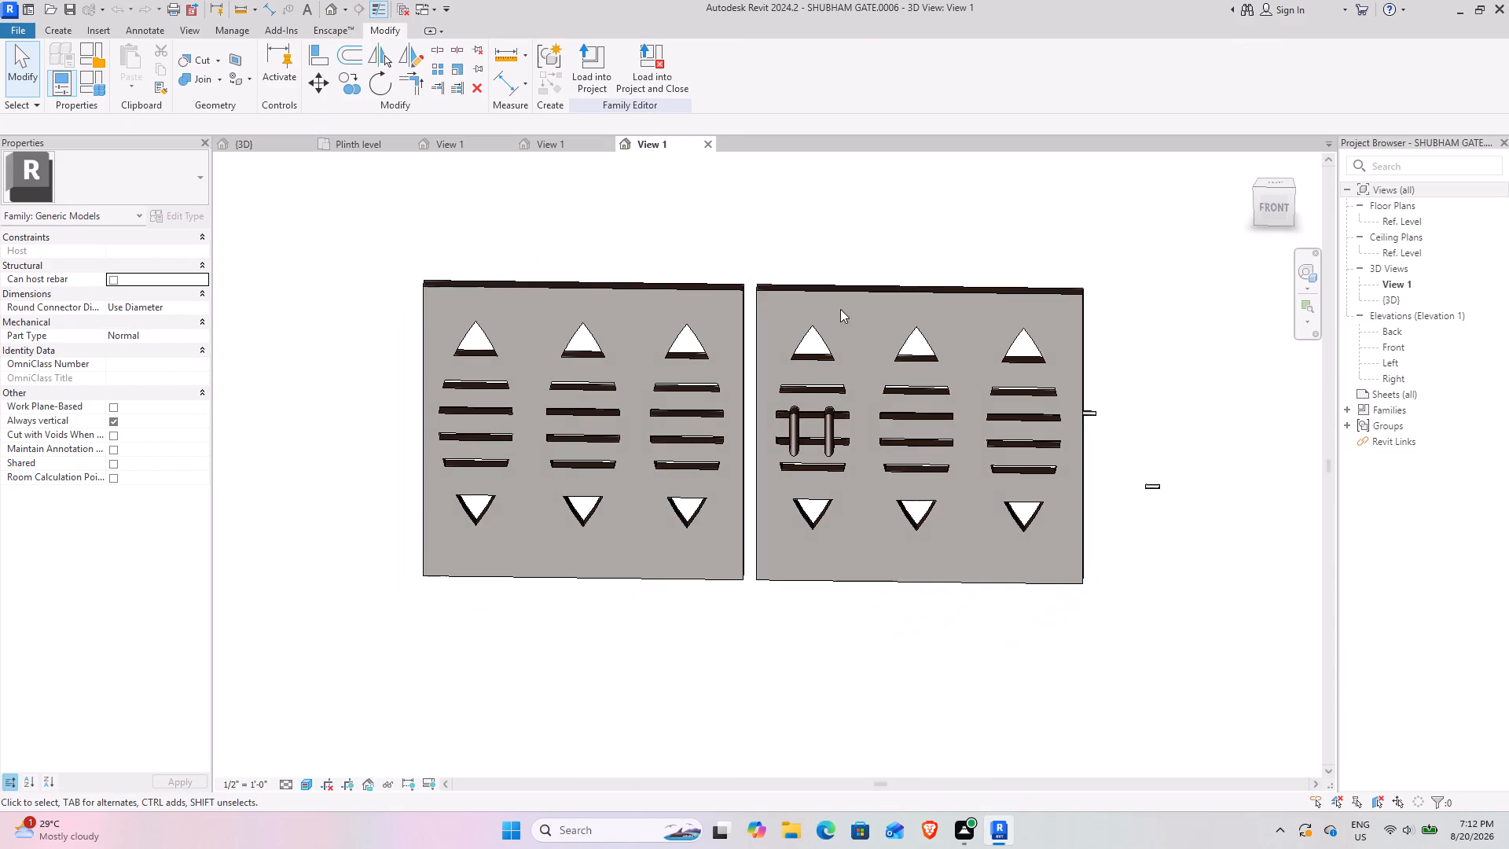
{"action": "left_click", "coordinate": [764, 284]}
{"action": "middle_click_drag", "start_coordinate": [946, 363], "coordinate": [830, 367]}
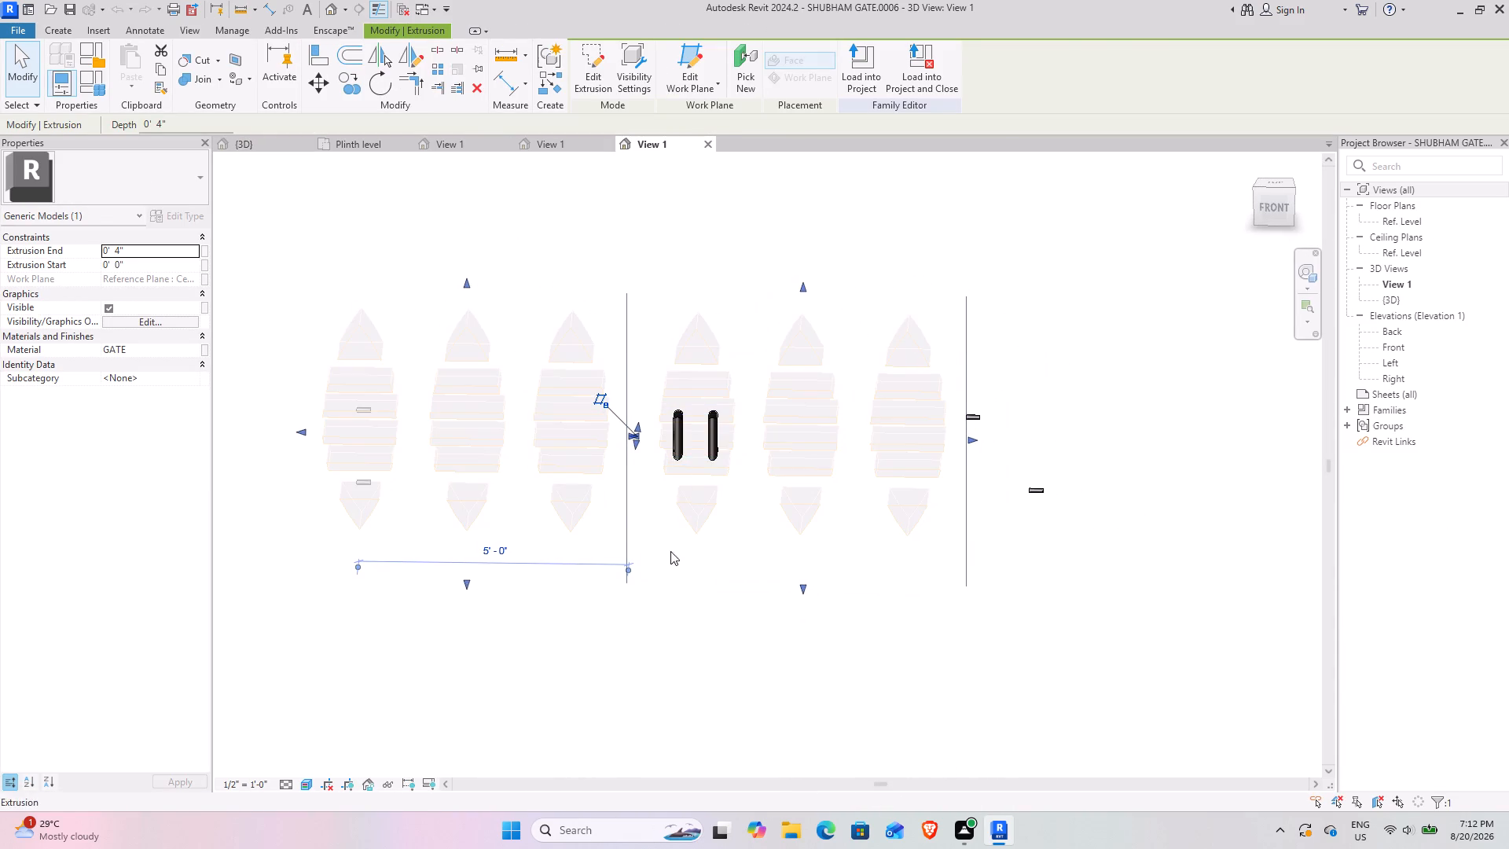
{"action": "scroll", "coordinate": [622, 421], "scroll_direction": "up", "scroll_amount": 12}
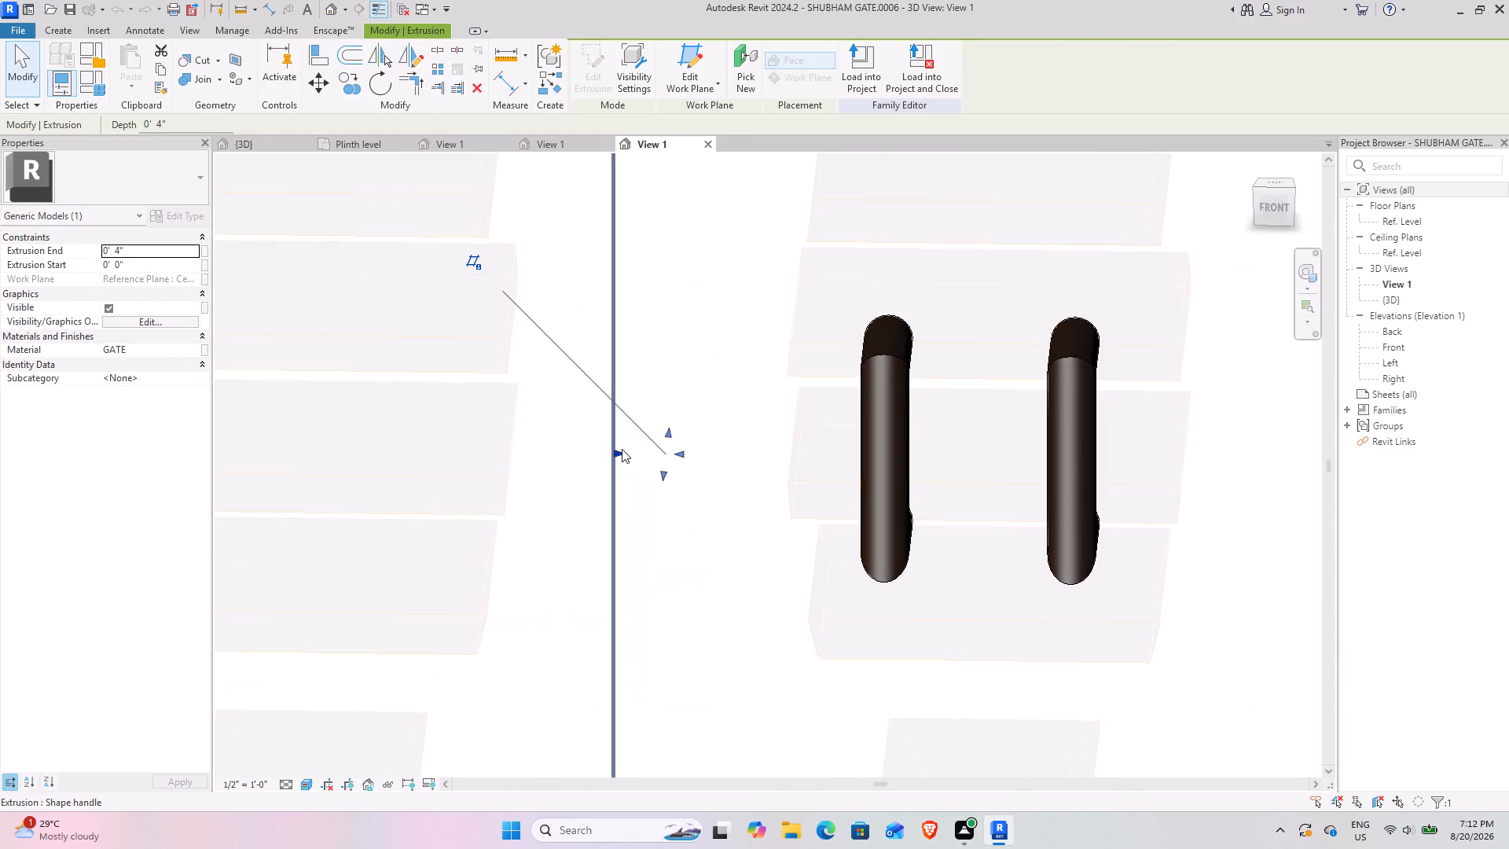
{"action": "left_click", "coordinate": [616, 456]}
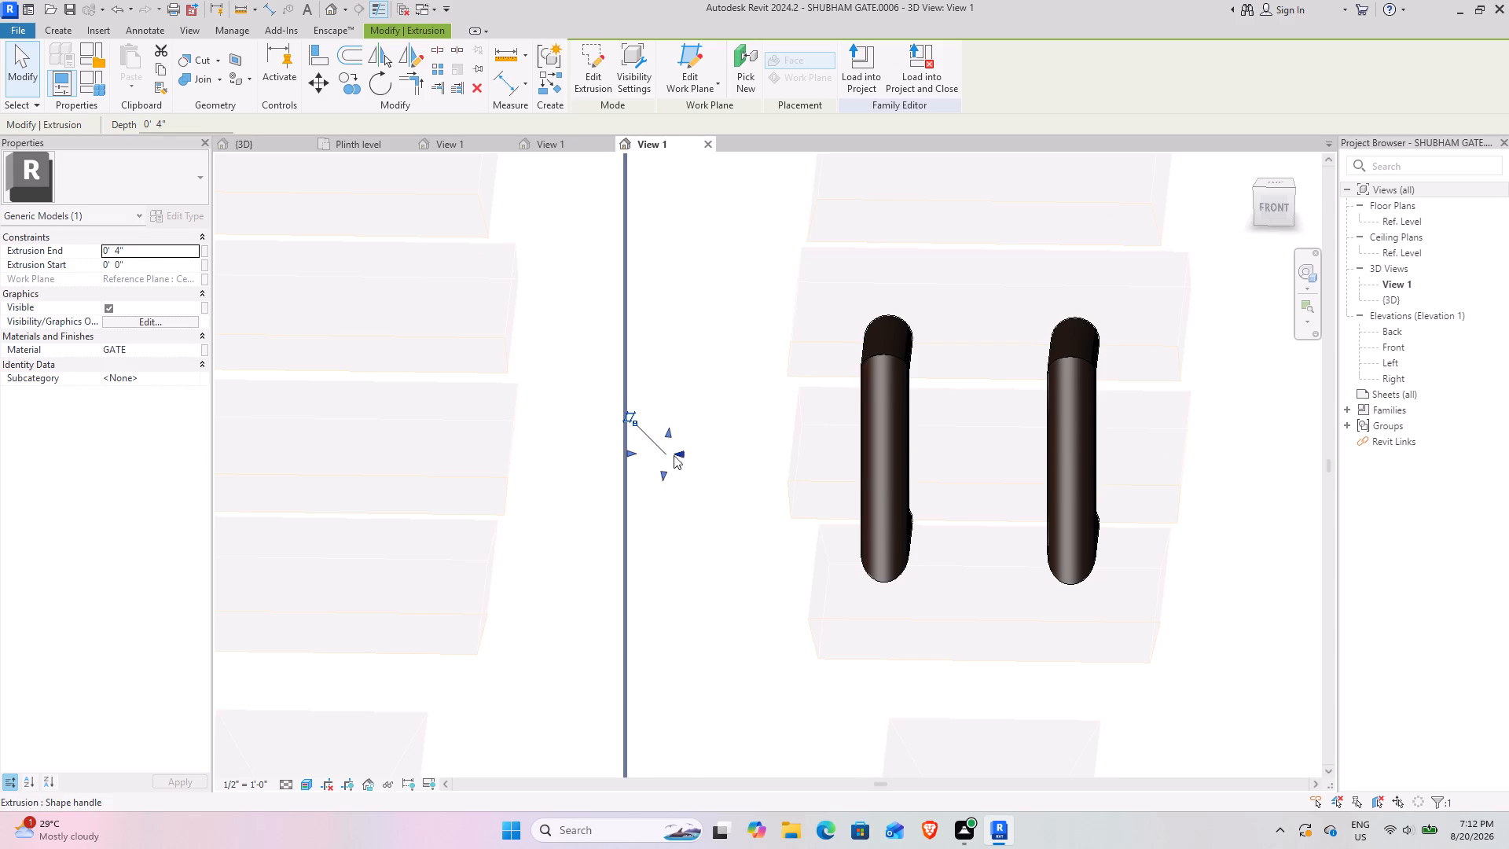
{"action": "left_click_drag", "start_coordinate": [680, 454], "coordinate": [665, 454]}
{"action": "scroll", "coordinate": [768, 557], "scroll_direction": "down", "scroll_amount": 11}
{"action": "middle_click_drag", "start_coordinate": [789, 594], "coordinate": [772, 506]}
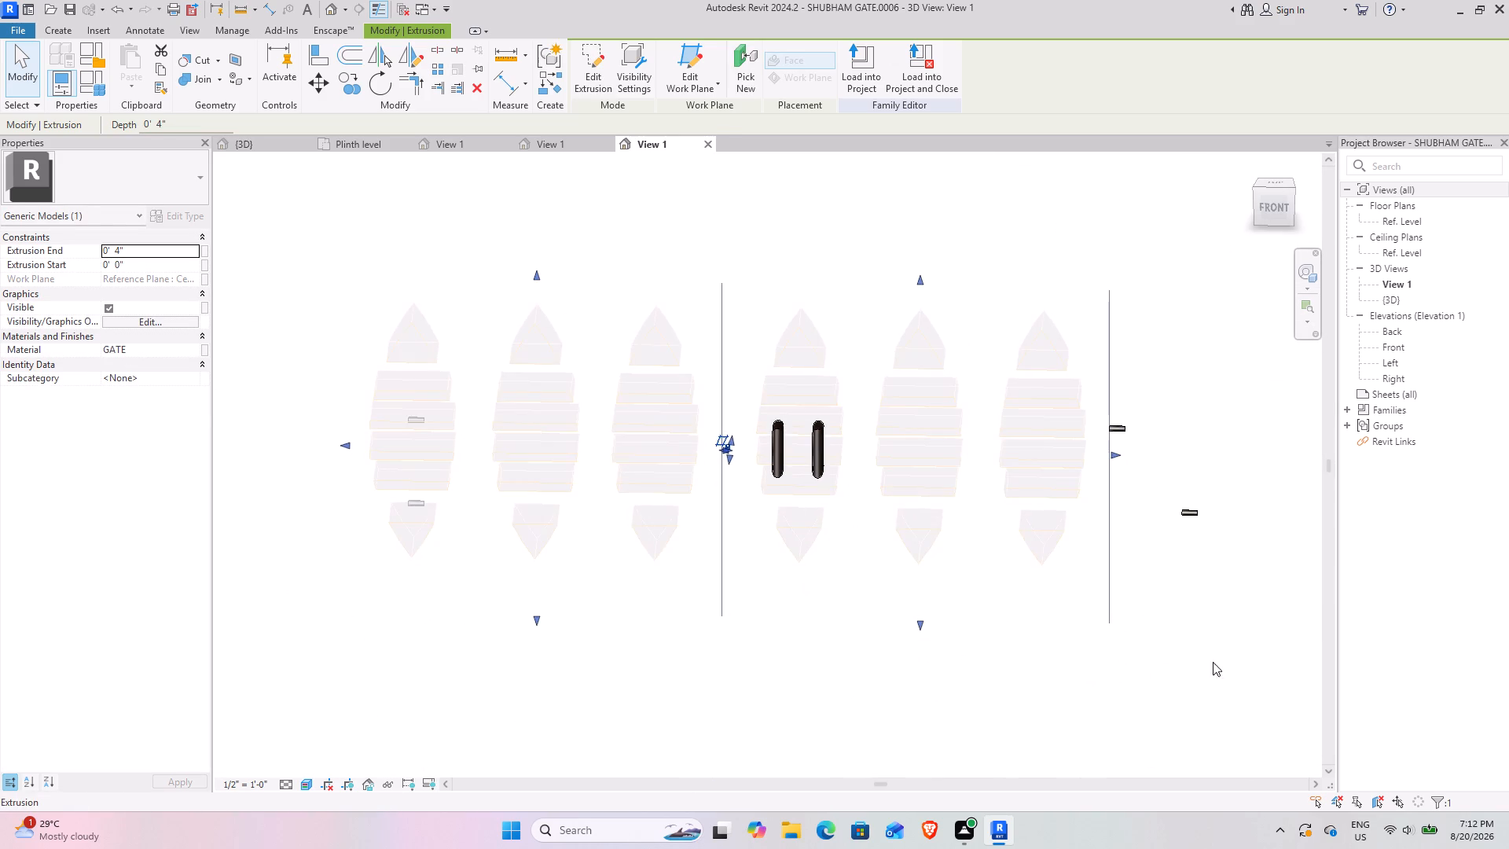
{"action": "left_click", "coordinate": [1199, 652]}
{"action": "middle_click_drag", "start_coordinate": [760, 621], "coordinate": [767, 593], "text": "shift"}
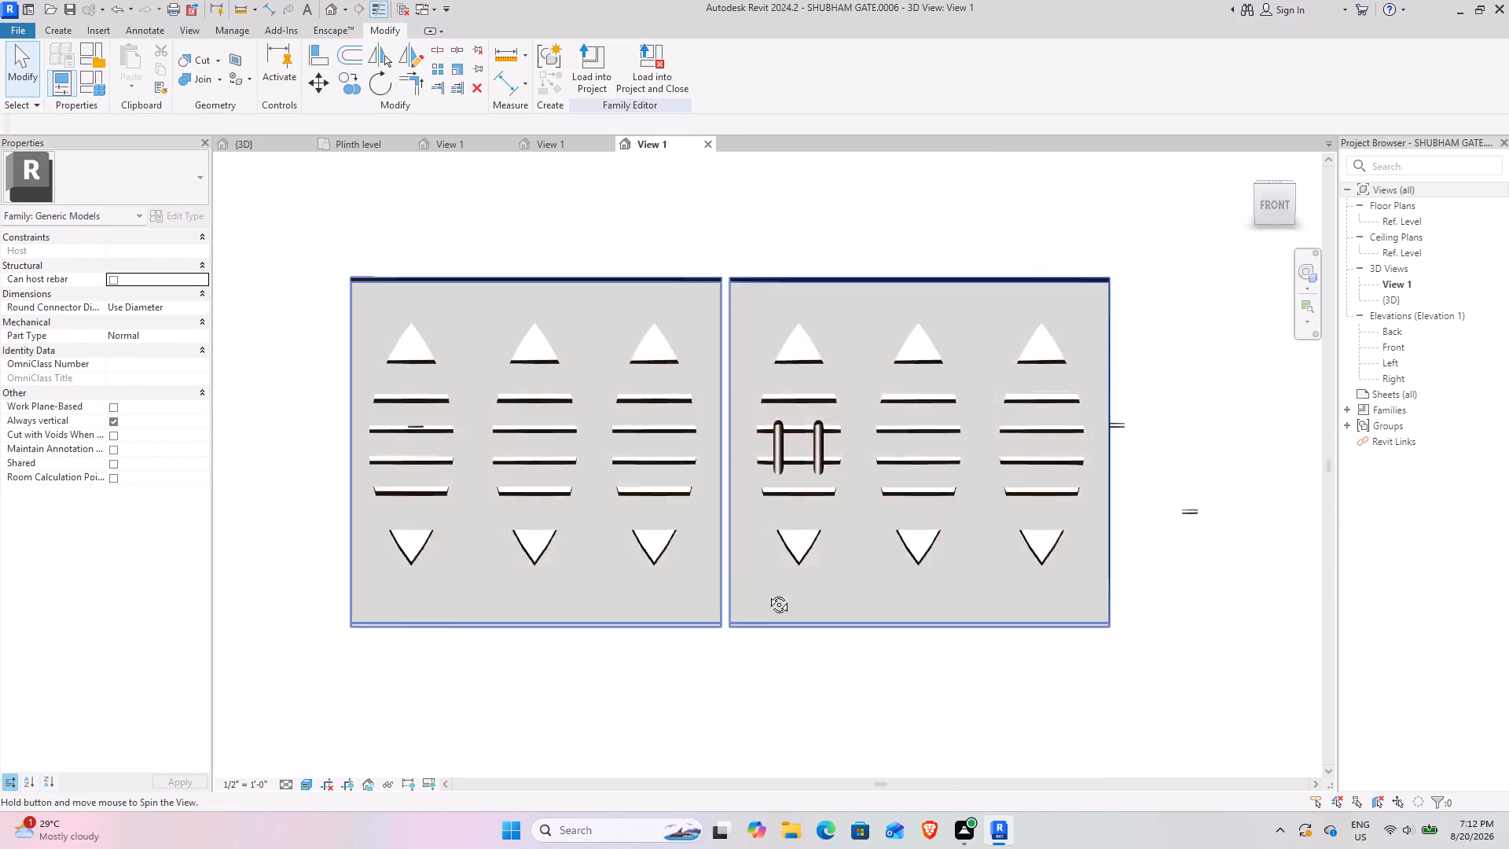
{"action": "middle_click_drag", "start_coordinate": [767, 593], "coordinate": [764, 613], "text": "shift"}
Extend the facing edges of the double gate's two leaves further towards each other to close the central gap.
{"action": "left_click", "coordinate": [732, 454]}
{"action": "scroll", "coordinate": [709, 451], "scroll_direction": "up", "scroll_amount": 6}
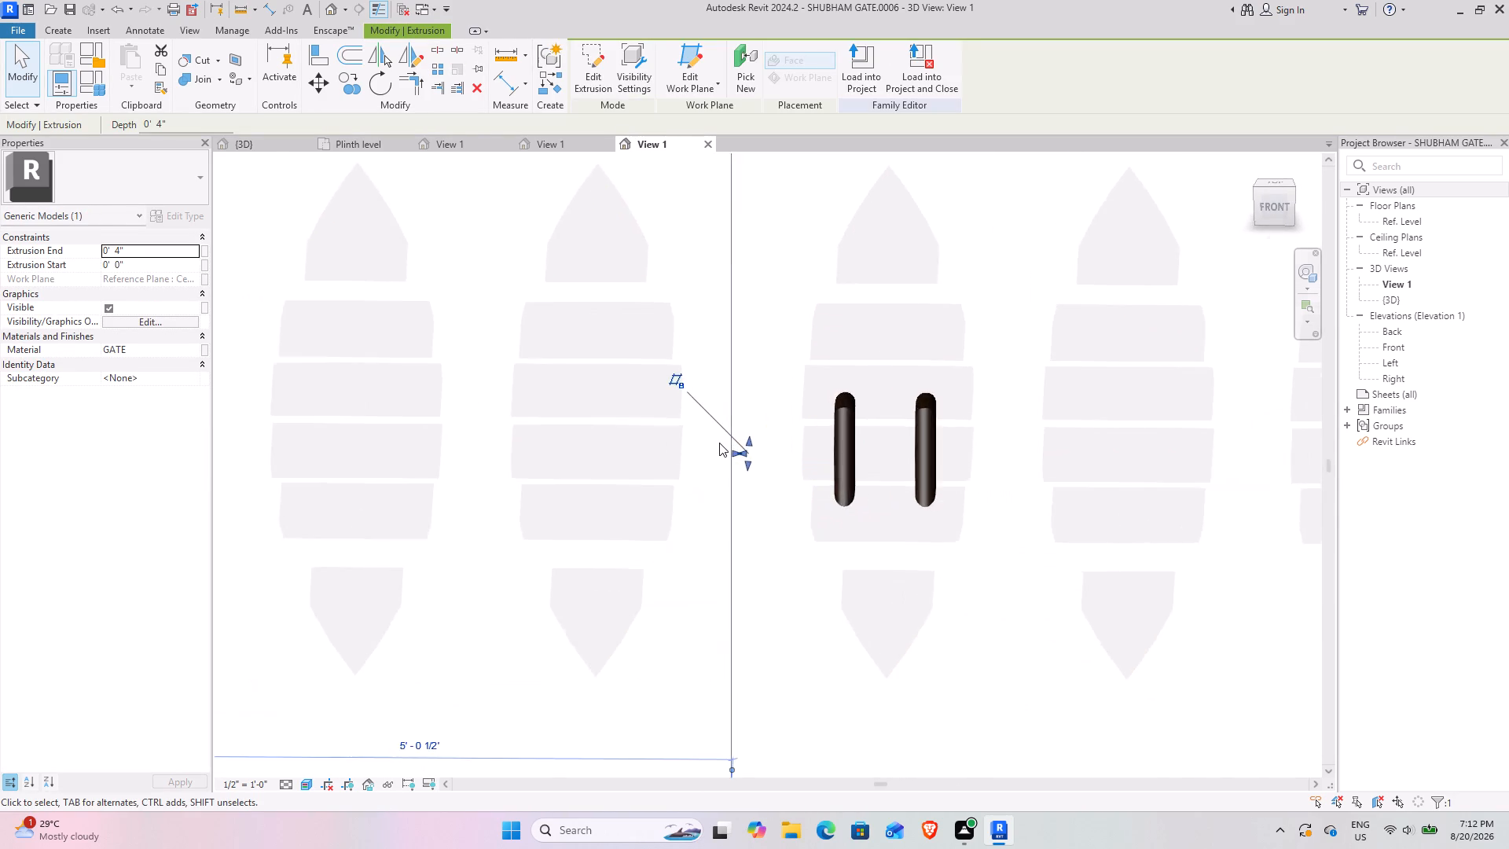
{"action": "scroll", "coordinate": [719, 443], "scroll_direction": "up", "scroll_amount": 12}
{"action": "left_click_drag", "start_coordinate": [746, 491], "coordinate": [753, 491]}
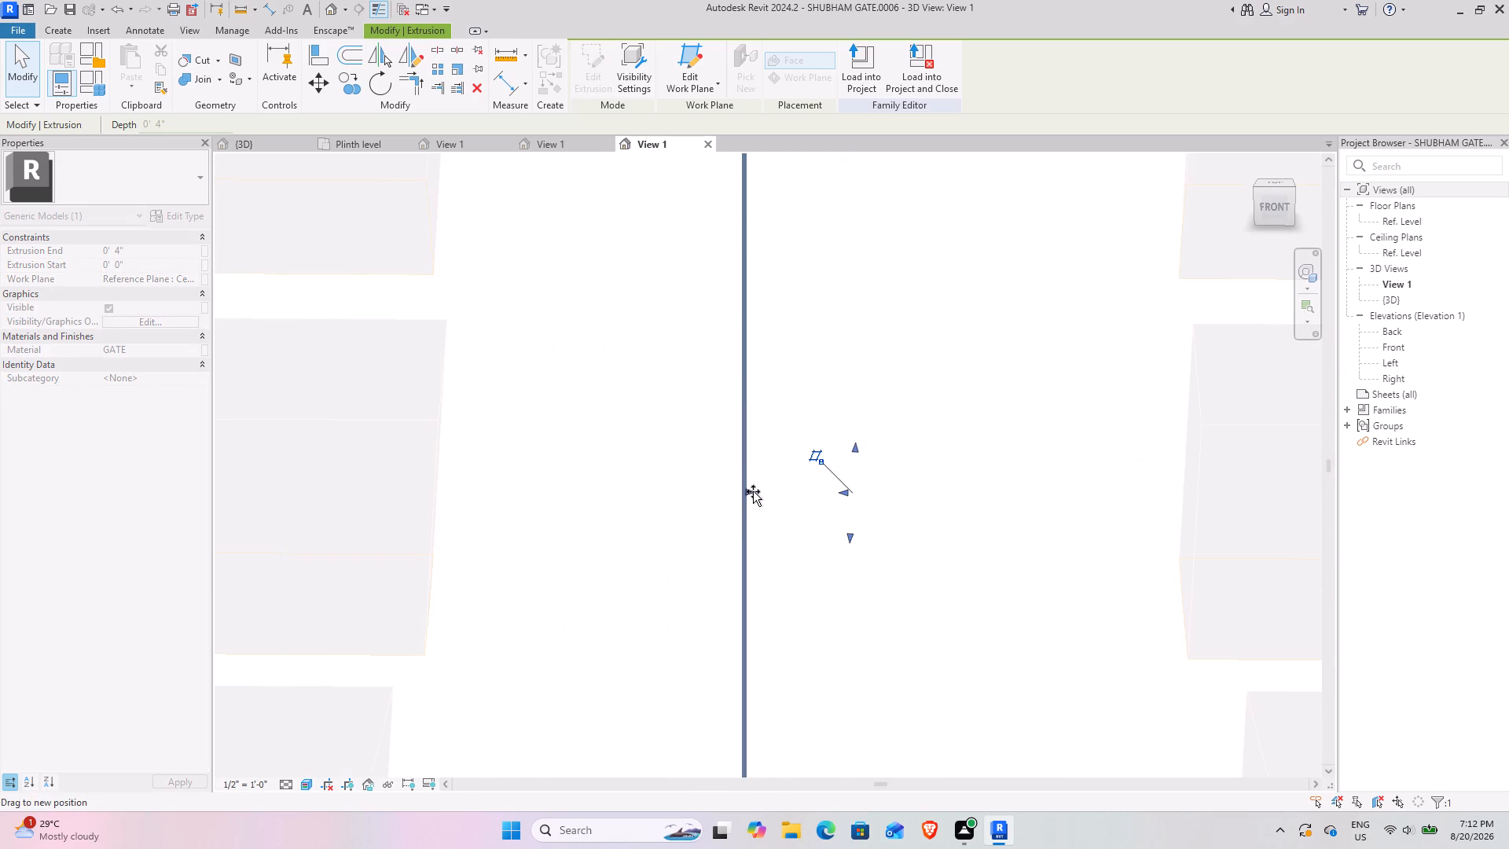
{"action": "left_click_drag", "start_coordinate": [753, 491], "coordinate": [777, 503]}
{"action": "left_click_drag", "start_coordinate": [845, 489], "coordinate": [811, 484]}
{"action": "scroll", "coordinate": [816, 510], "scroll_direction": "down", "scroll_amount": 18}
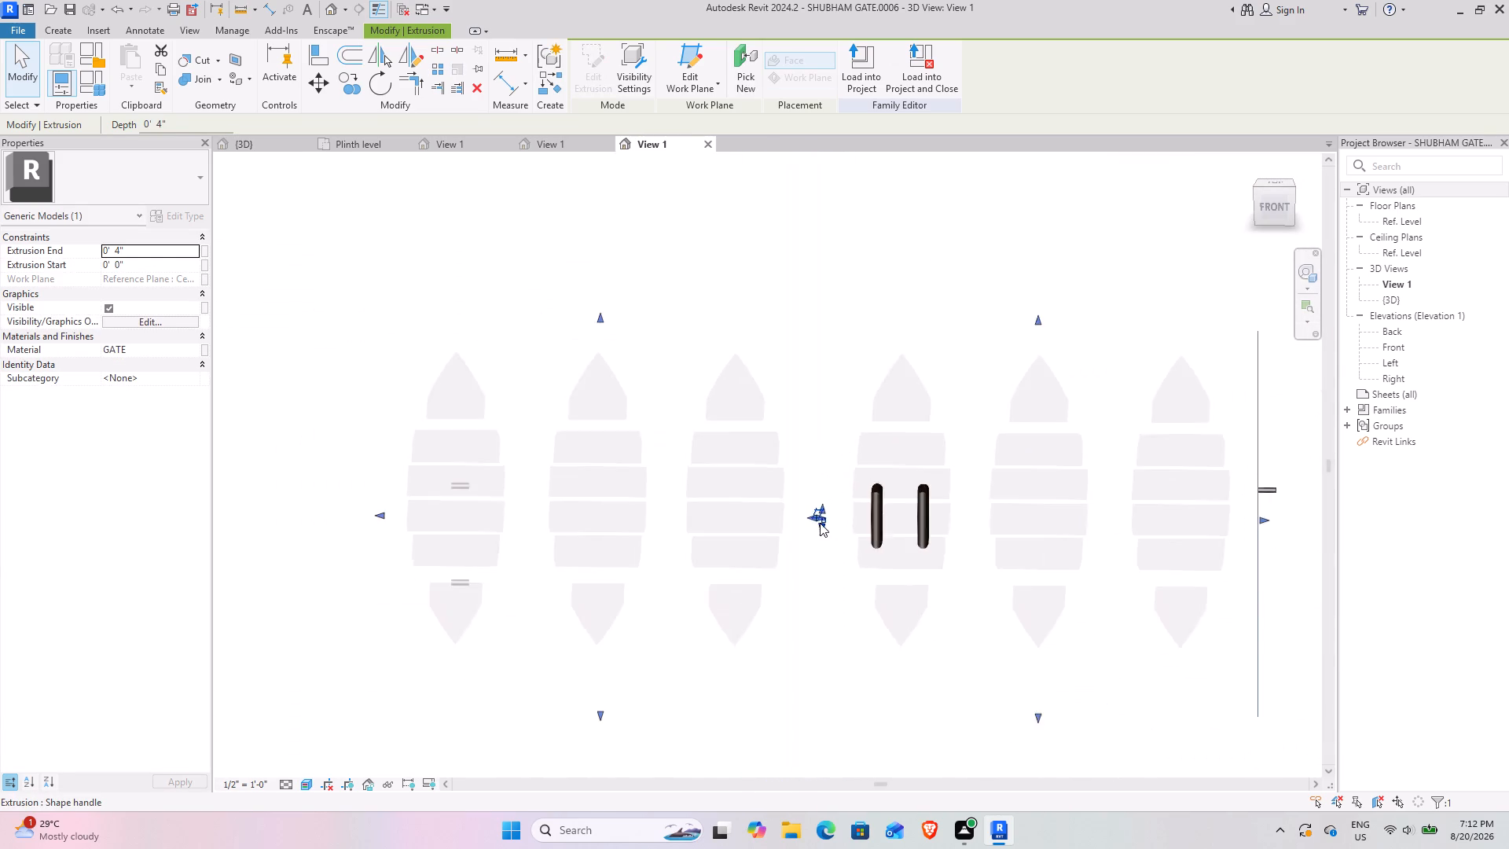
Select both vertical handle bars on the double gate leaf that already has them.
{"action": "scroll", "coordinate": [820, 523], "scroll_direction": "down", "scroll_amount": 8}
{"action": "left_click", "coordinate": [1114, 566]}
{"action": "scroll", "coordinate": [831, 575], "scroll_direction": "up", "scroll_amount": 3}
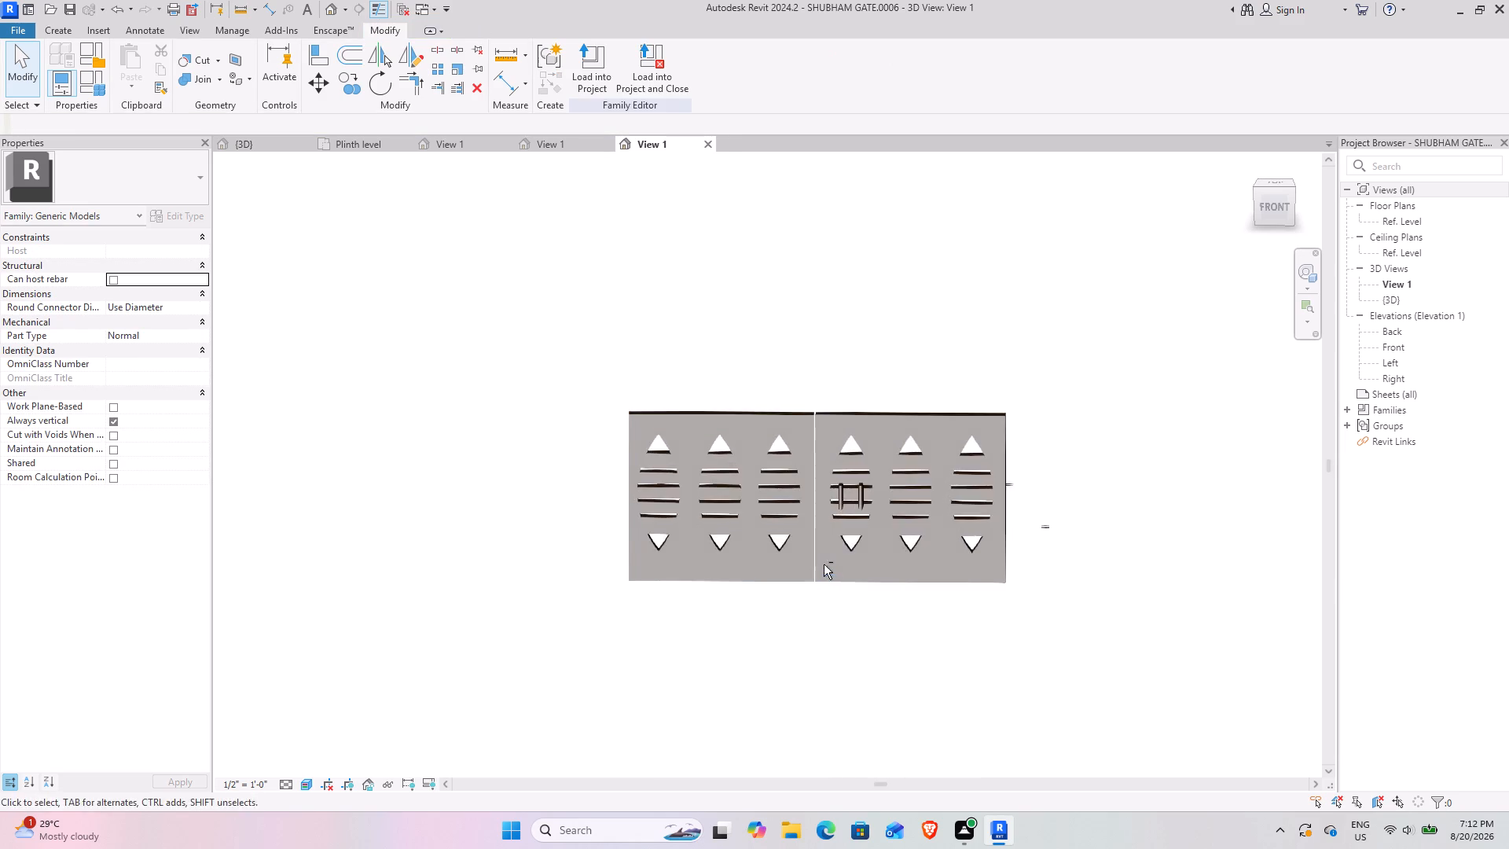
{"action": "middle_click_drag", "start_coordinate": [824, 564], "coordinate": [864, 500], "text": "shift"}
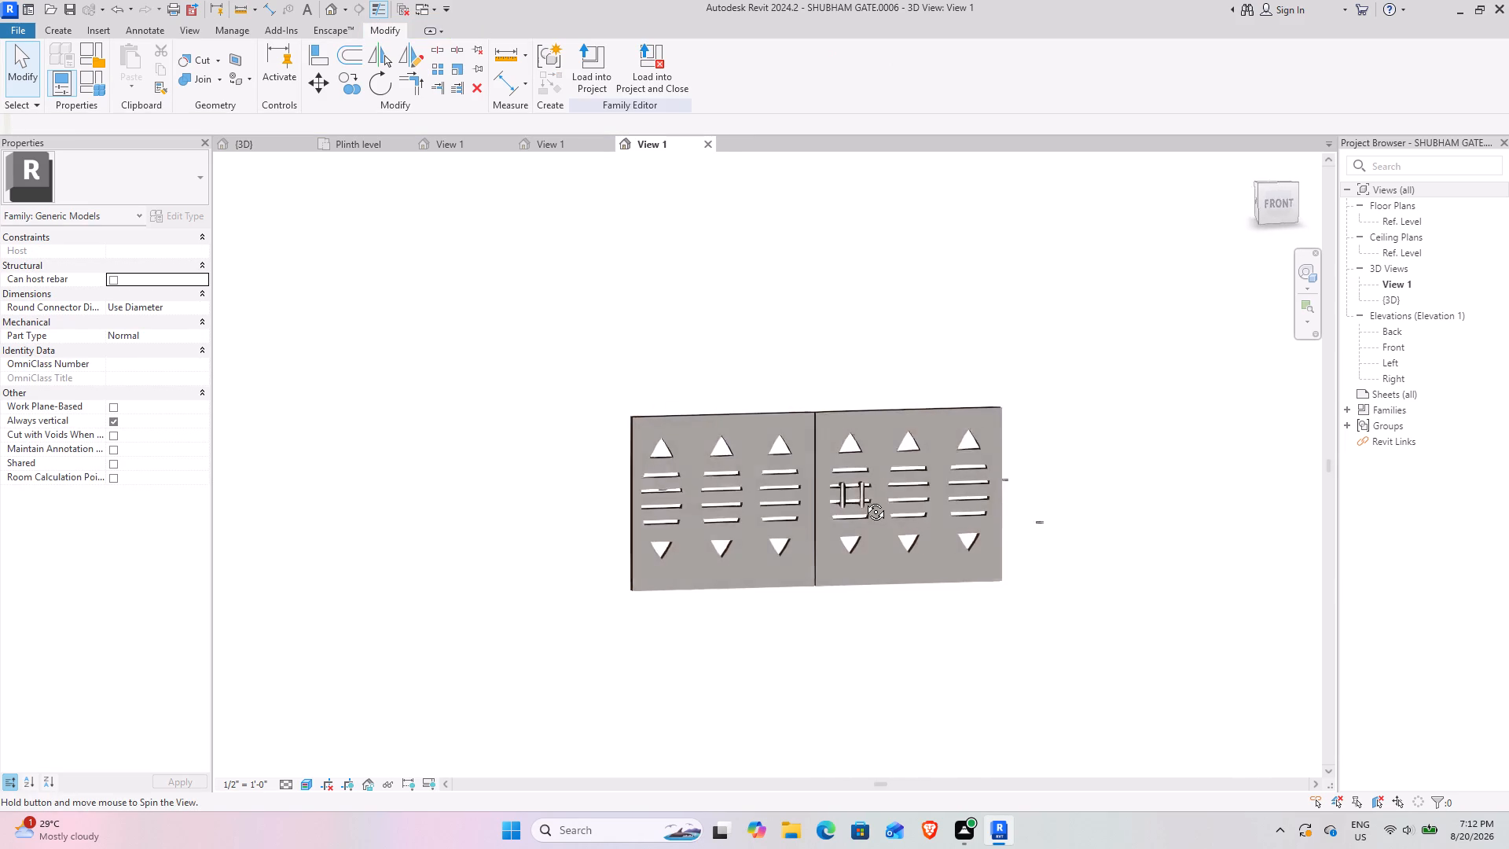
{"action": "middle_click_drag", "start_coordinate": [864, 500], "coordinate": [824, 476], "text": "shift"}
{"action": "left_click", "coordinate": [840, 493]}
{"action": "scroll", "coordinate": [797, 459], "scroll_direction": "up", "scroll_amount": 3}
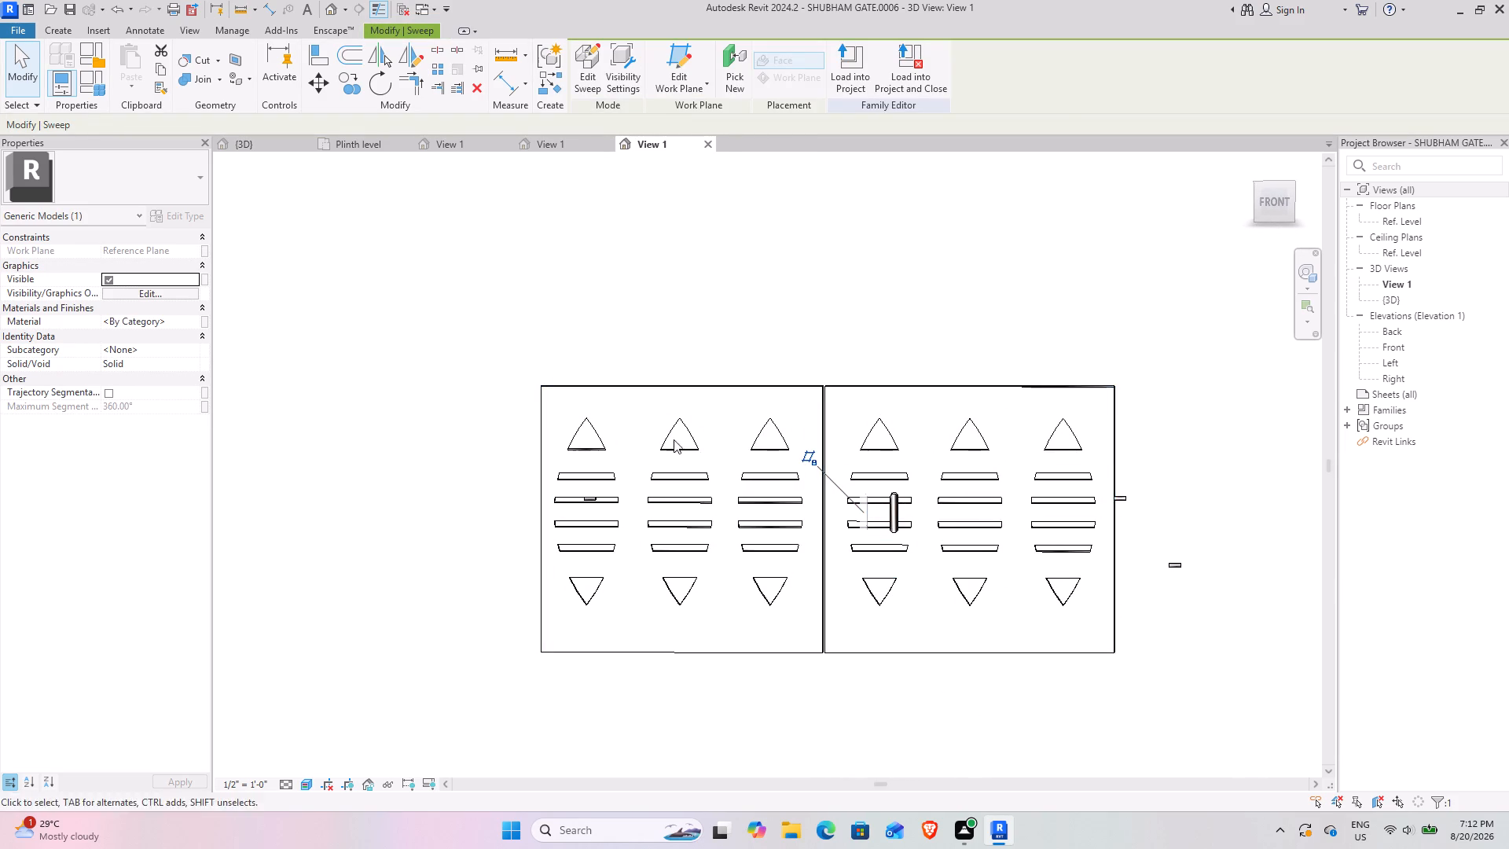
{"action": "left_click", "coordinate": [896, 523], "text": "ctrl"}
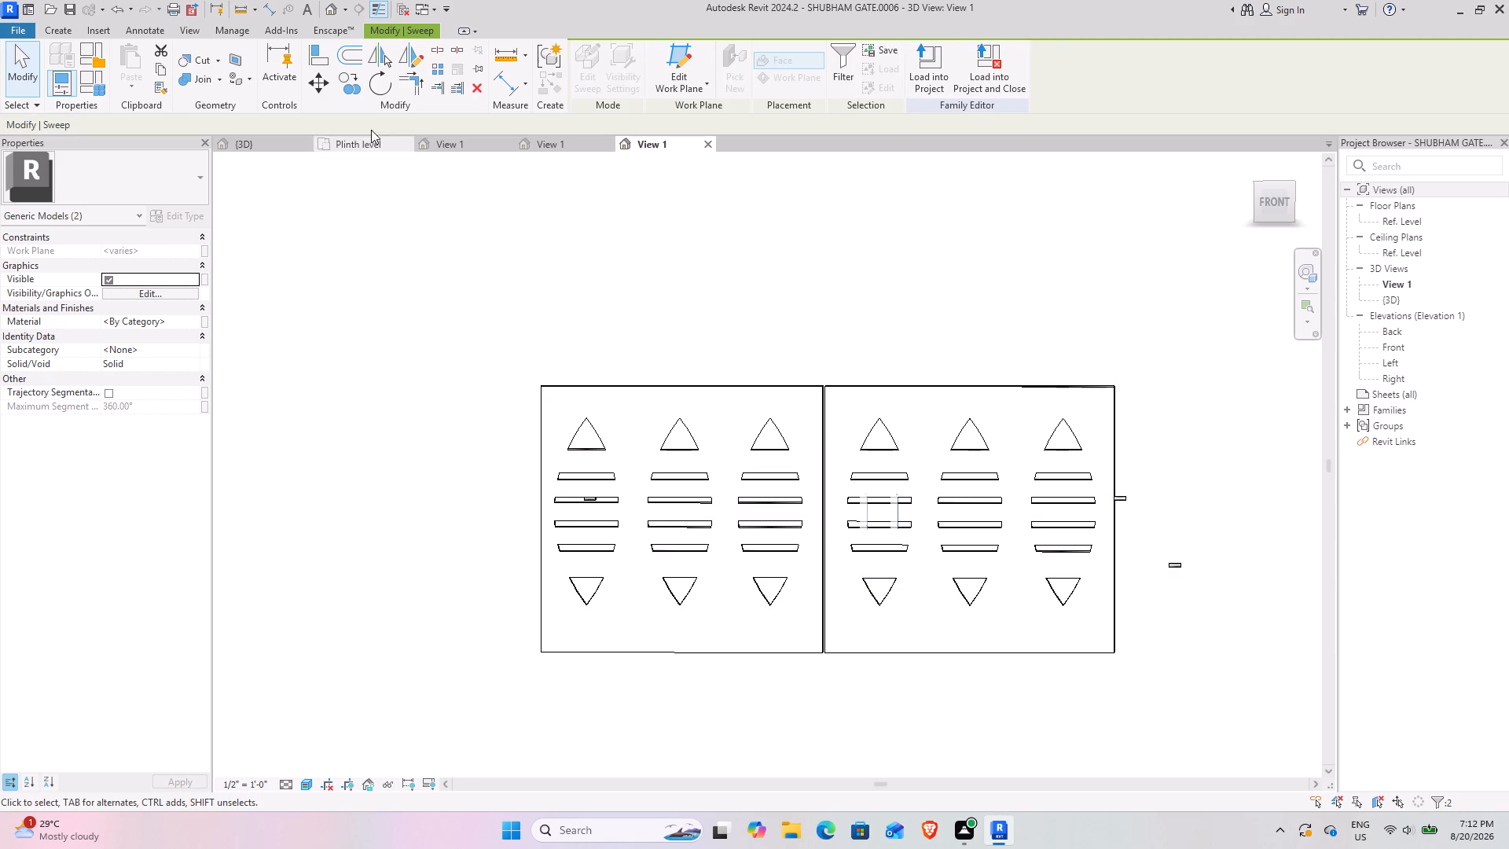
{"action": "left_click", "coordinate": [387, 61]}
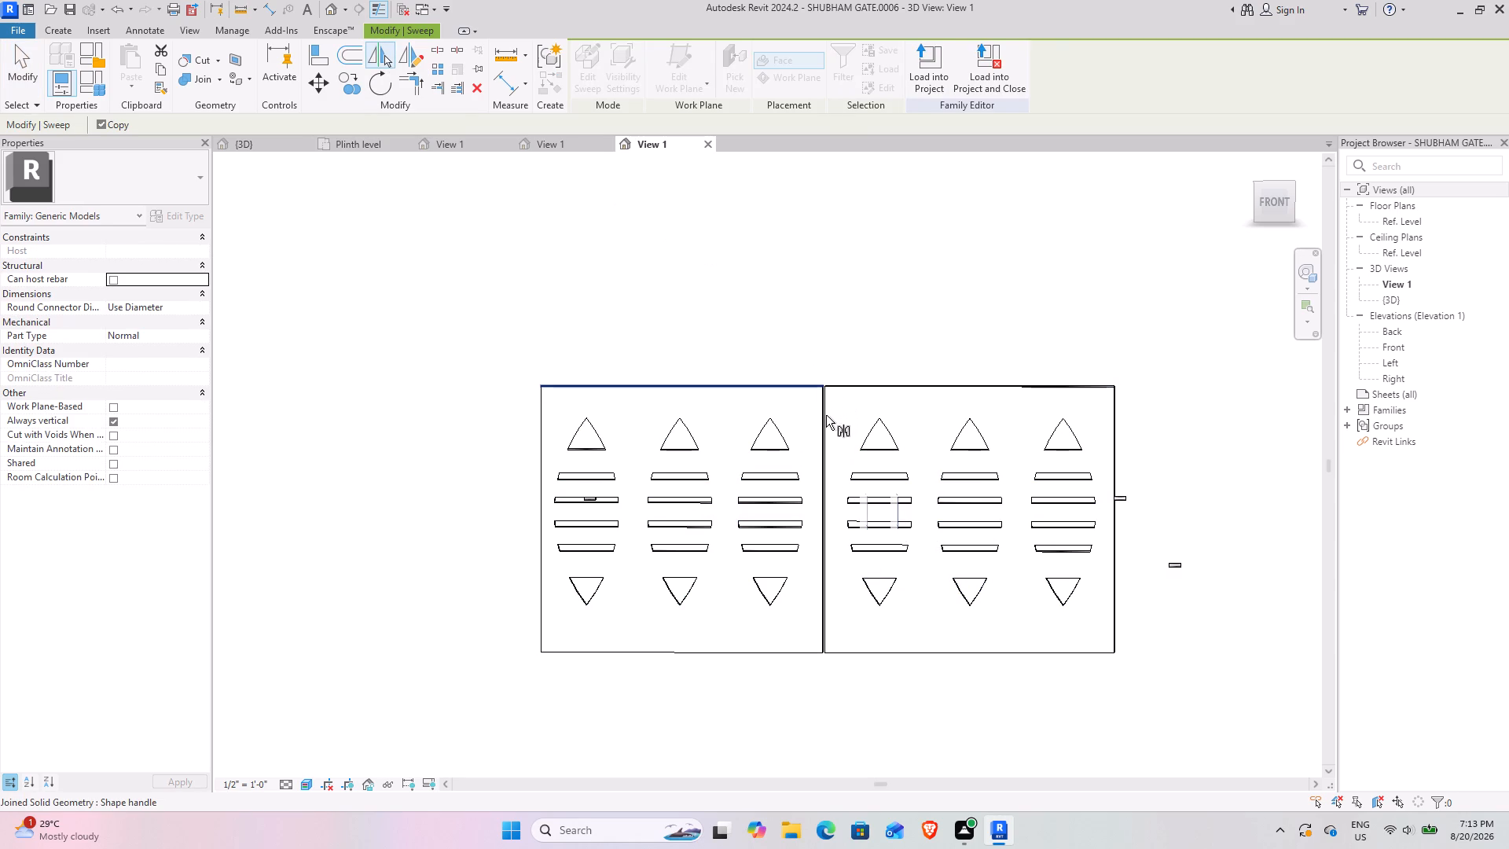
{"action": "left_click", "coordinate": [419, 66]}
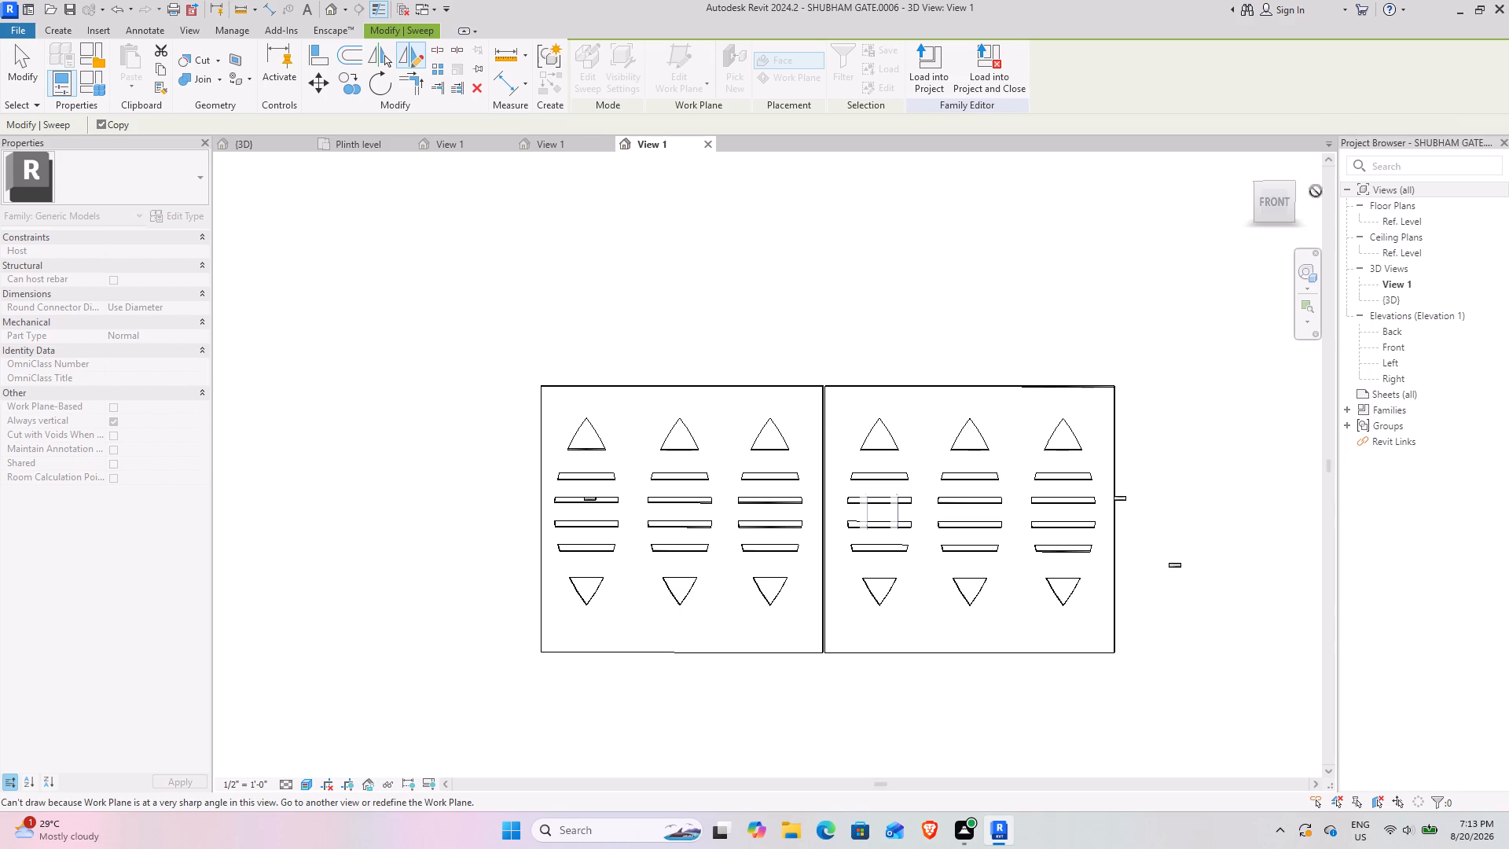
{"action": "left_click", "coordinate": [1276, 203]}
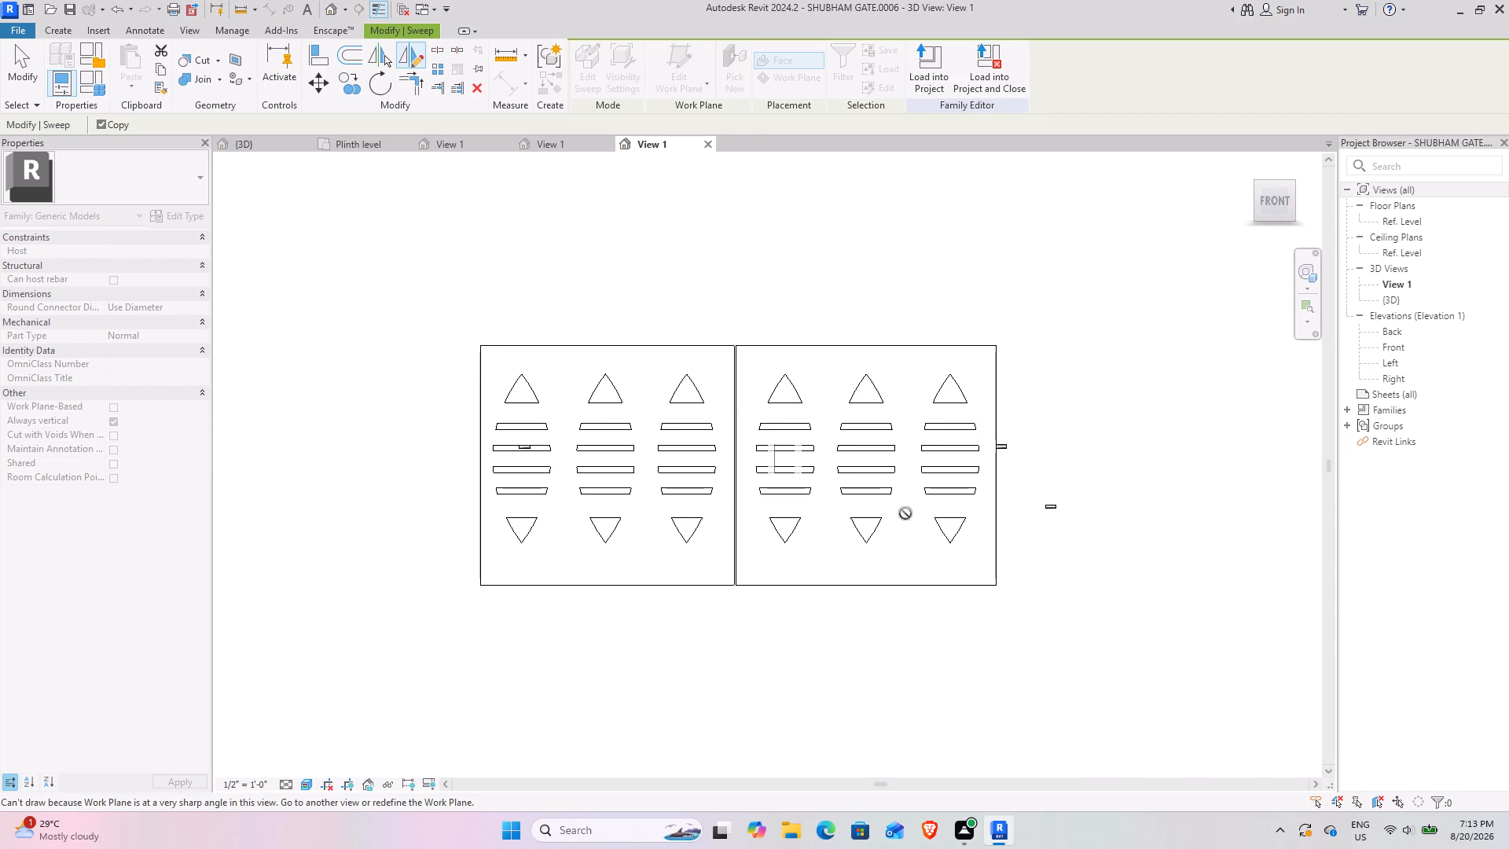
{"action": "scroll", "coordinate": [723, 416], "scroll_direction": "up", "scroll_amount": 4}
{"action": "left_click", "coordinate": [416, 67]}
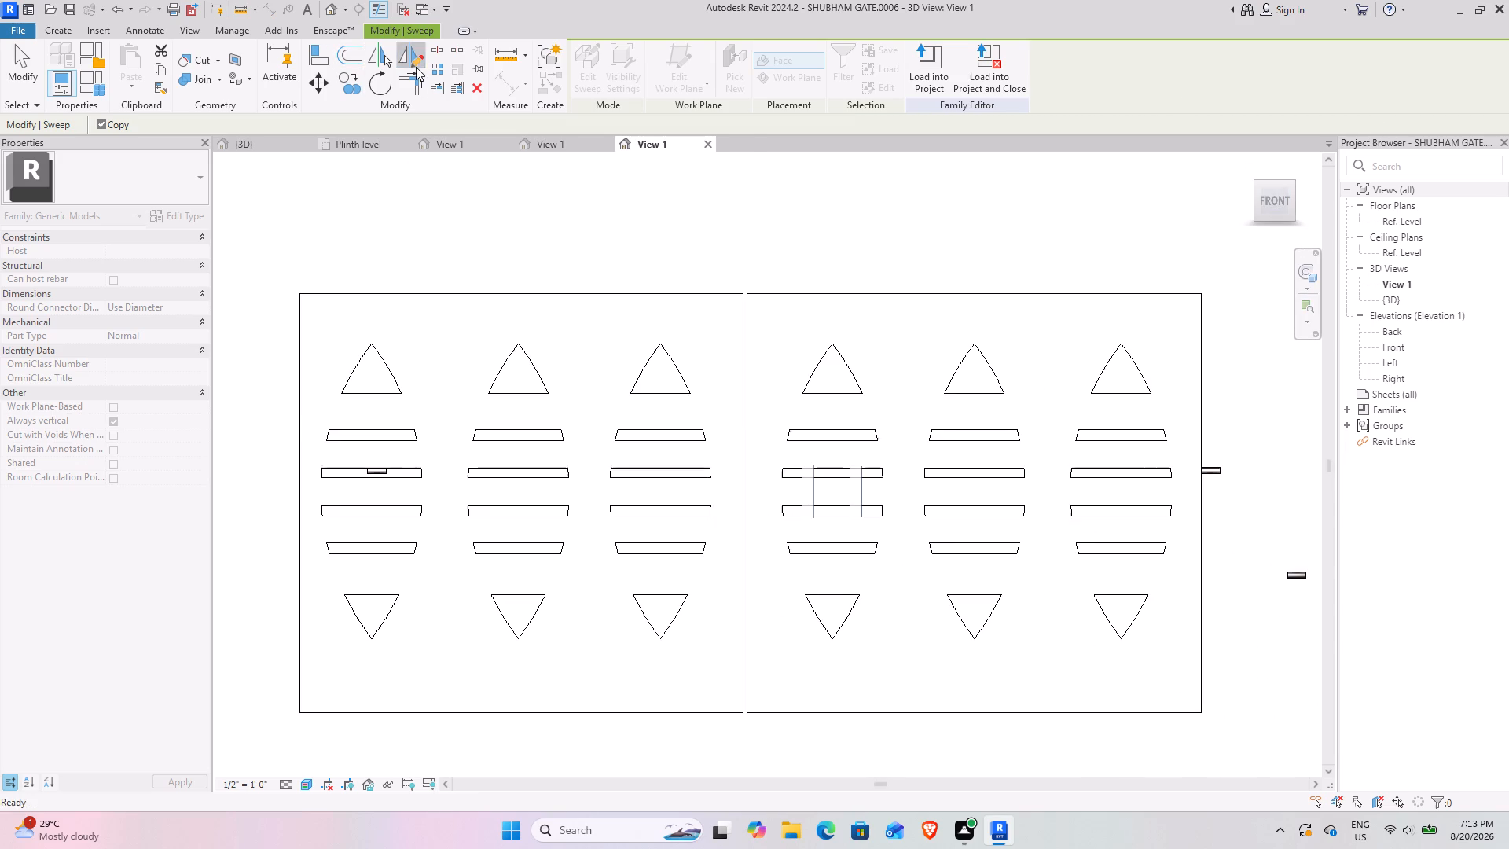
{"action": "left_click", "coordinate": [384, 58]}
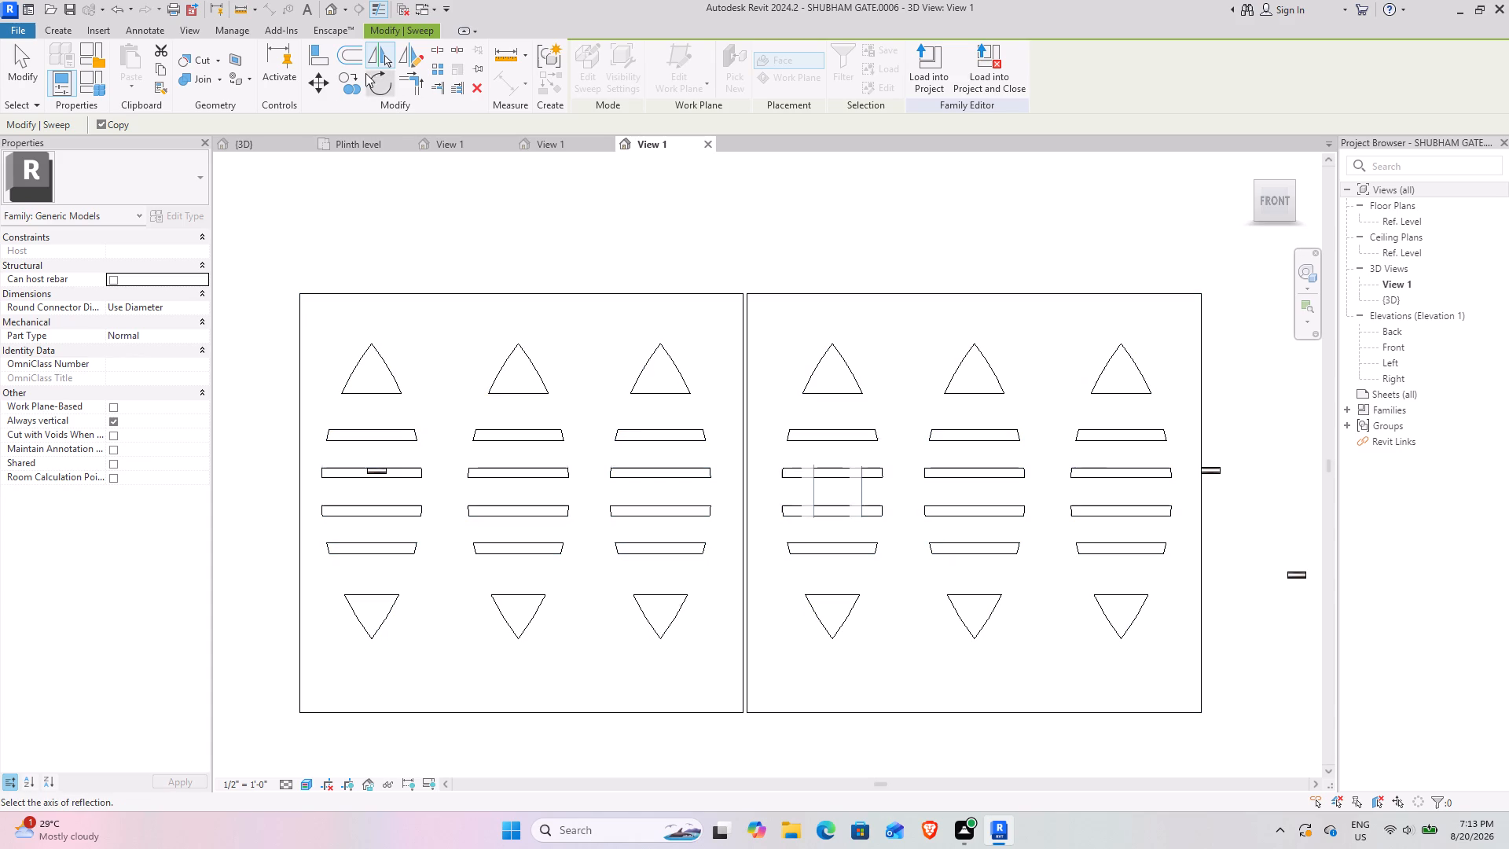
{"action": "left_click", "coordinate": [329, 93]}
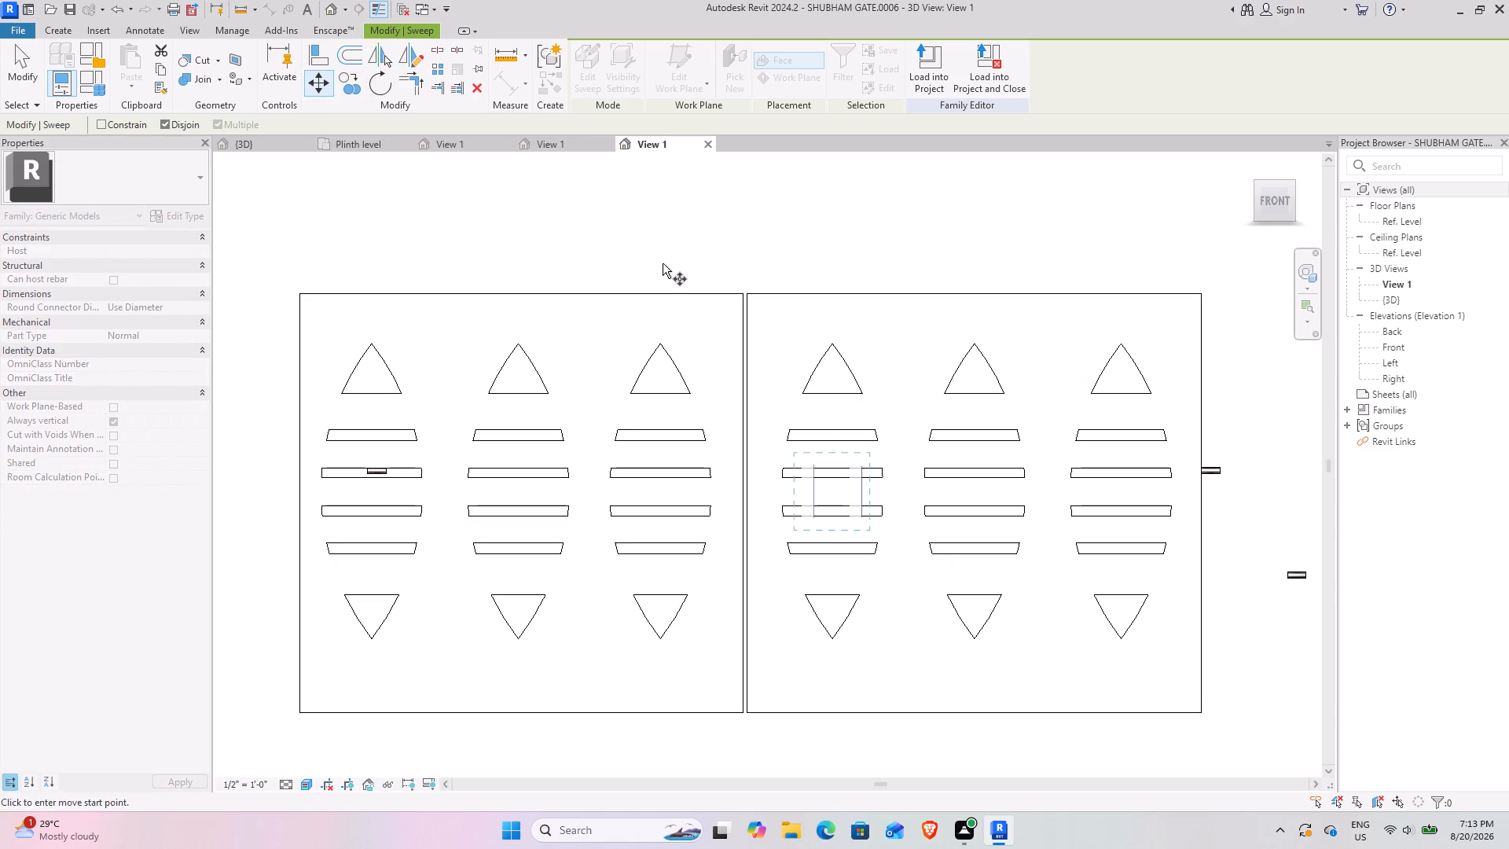
Copy the two handle bars horizontally onto the innermost slat group of the other gate leaf, beside the central joint.
{"action": "left_click", "coordinate": [357, 95]}
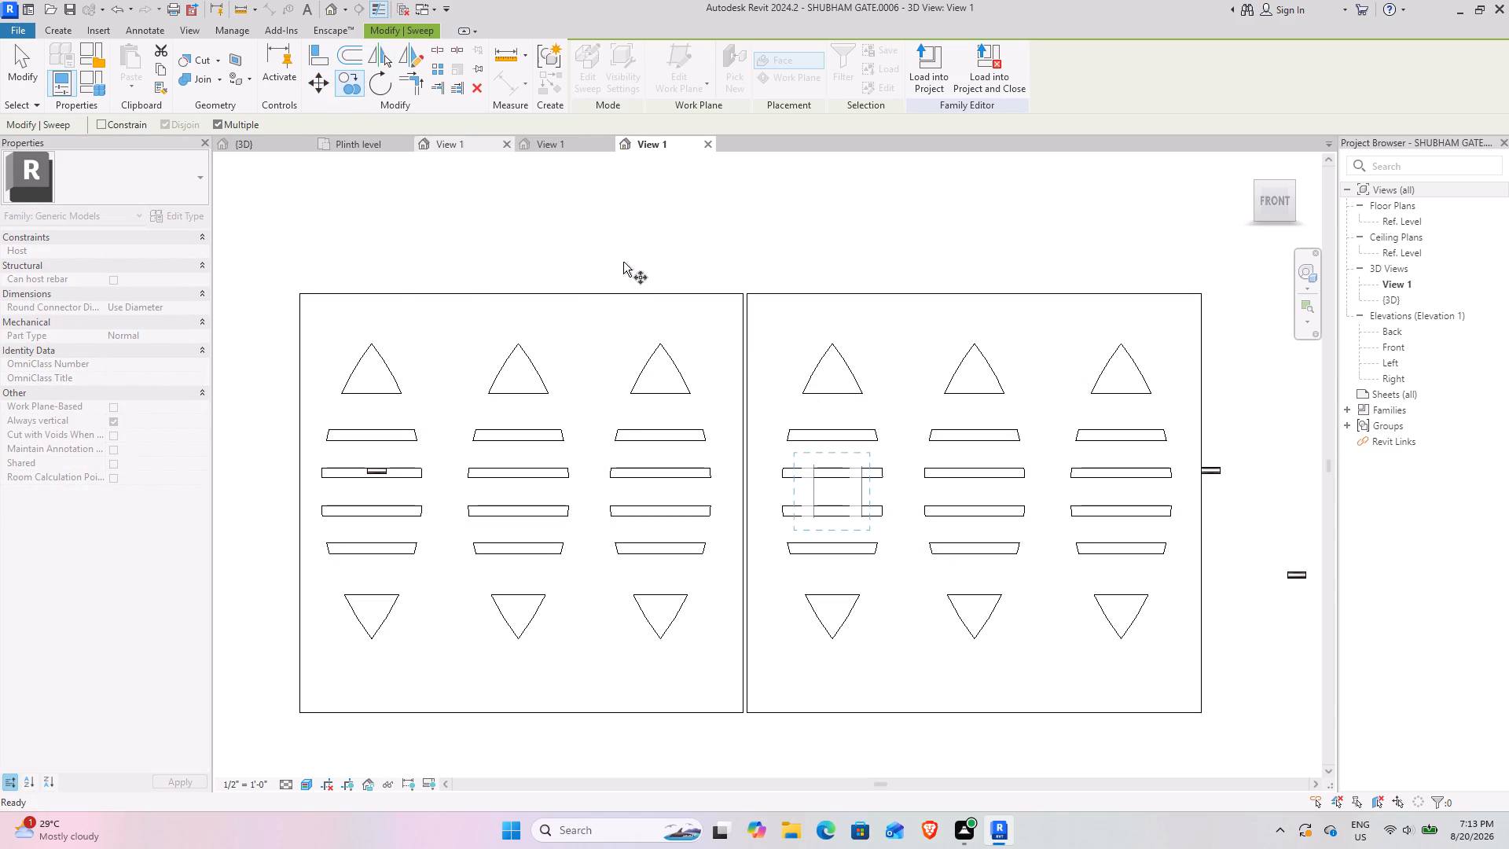
{"action": "left_click", "coordinate": [803, 456]}
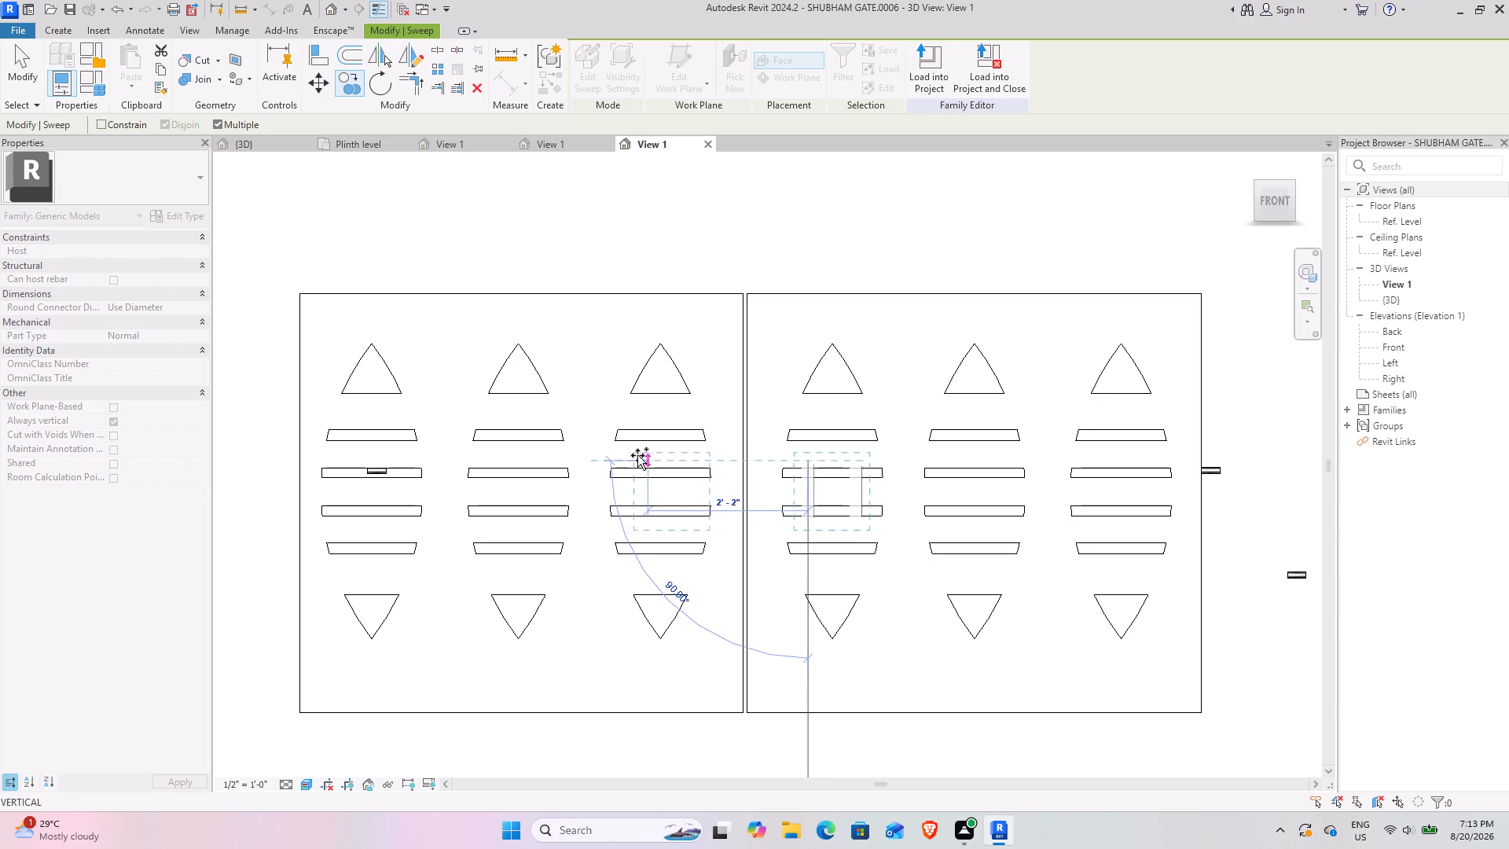
{"action": "left_click", "coordinate": [636, 456]}
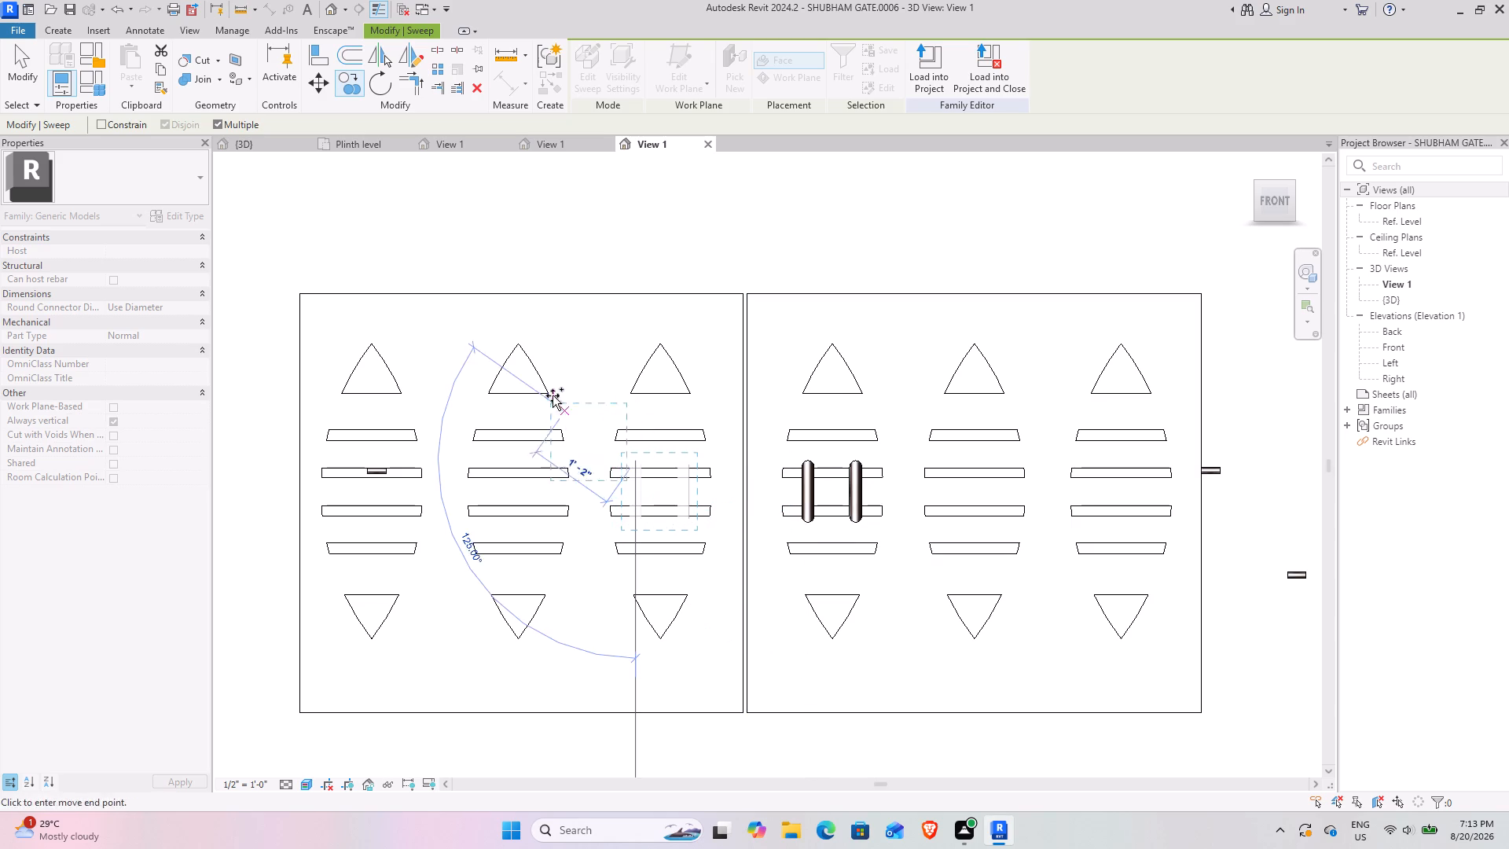
{"action": "left_click", "coordinate": [35, 68]}
Load the edited SHUBHAM GATE.0006 family into the 20-8-26 duplex G+1 project.
{"action": "left_click", "coordinate": [593, 62]}
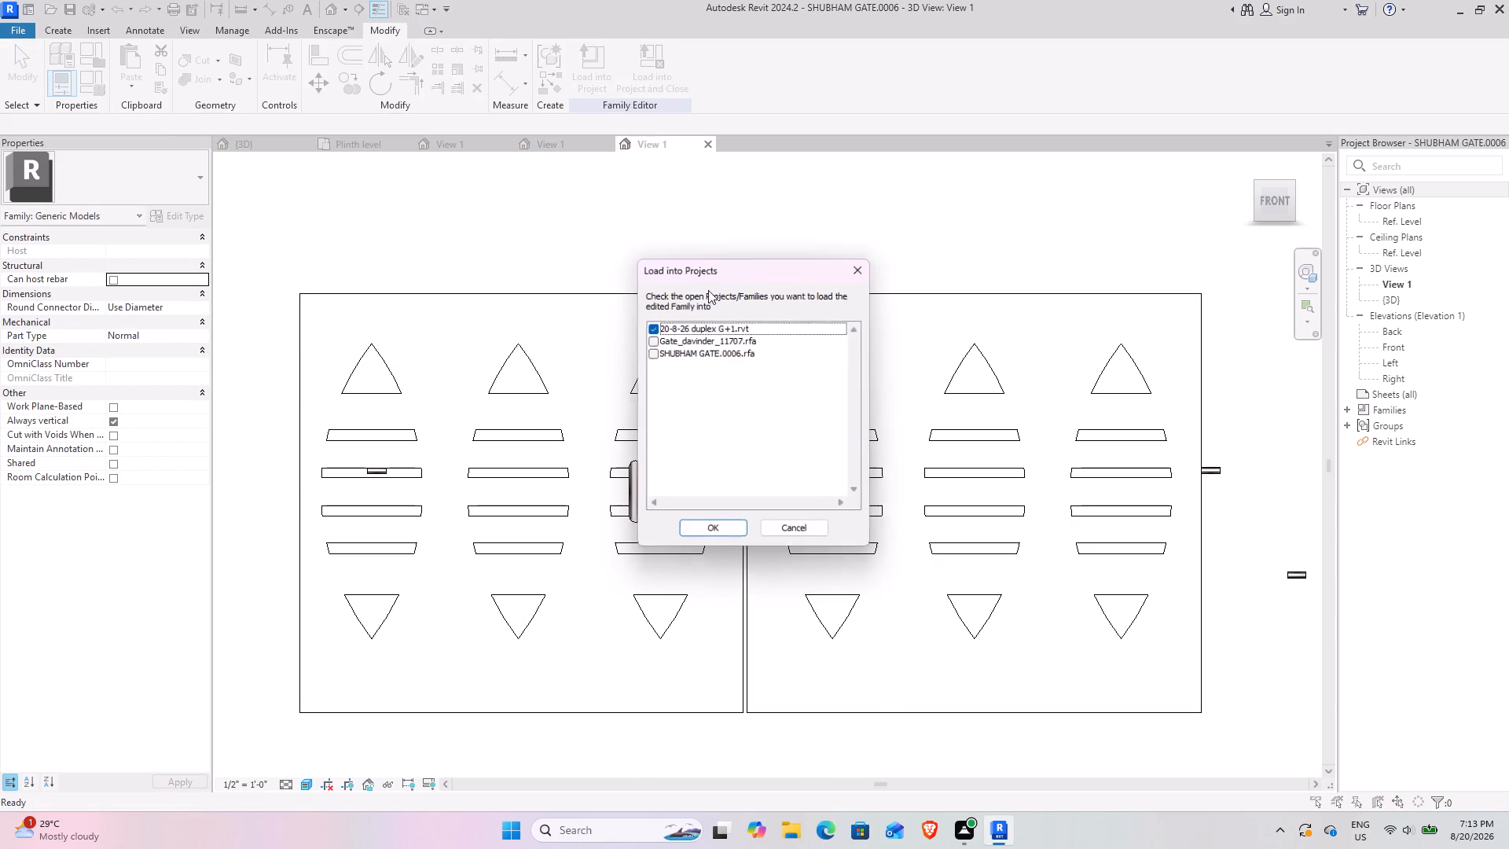
{"action": "left_click", "coordinate": [721, 527]}
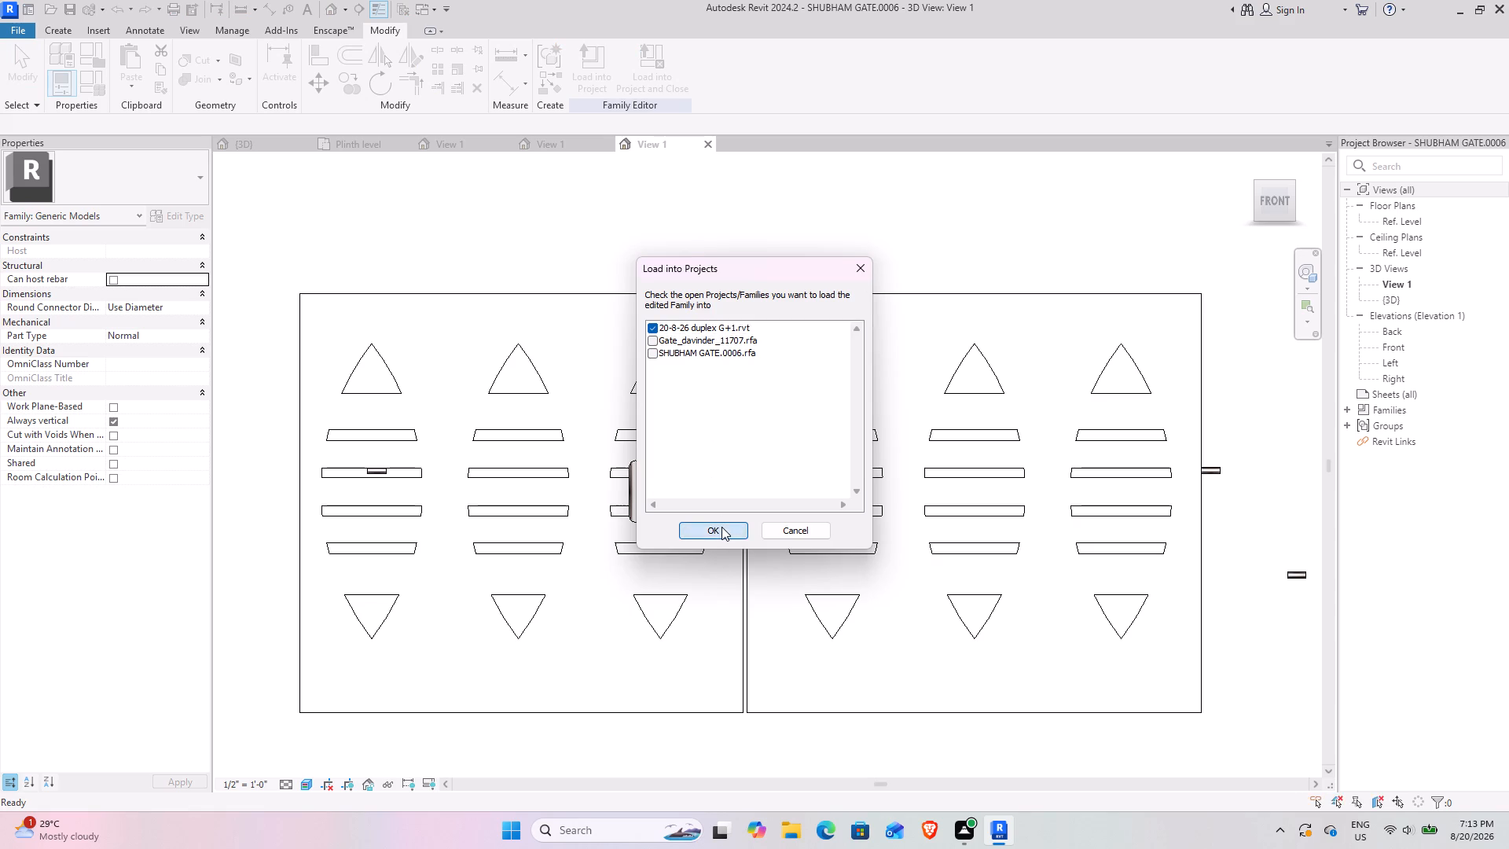
{"action": "left_click", "coordinate": [766, 376]}
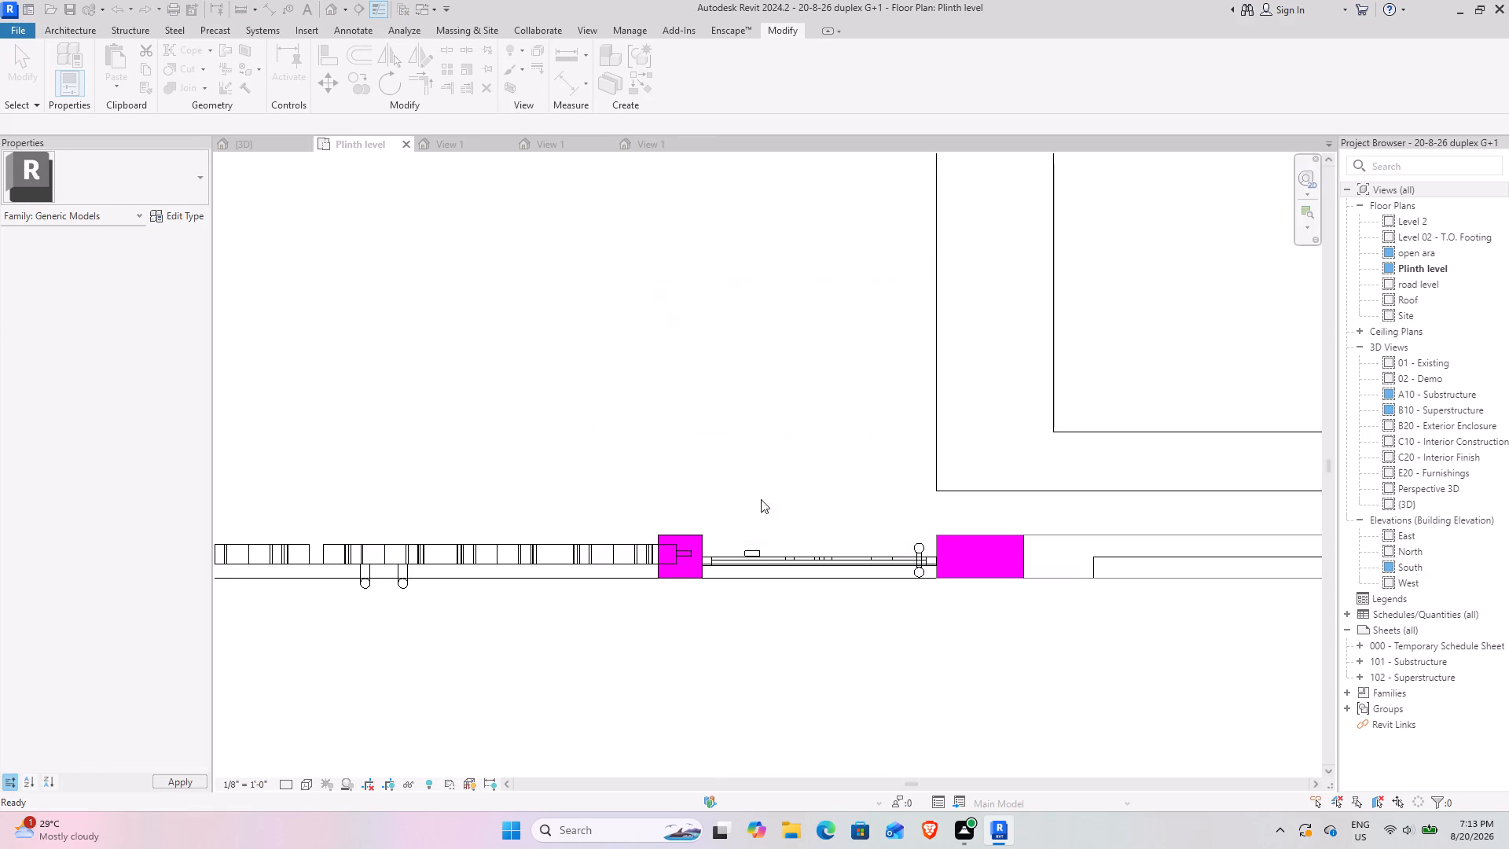
Examine the reloaded double gate in the Plinth level plan, and with the front compound wall in the 3D view.
{"action": "scroll", "coordinate": [777, 627], "scroll_direction": "down", "scroll_amount": 1}
{"action": "middle_click_drag", "start_coordinate": [455, 382], "coordinate": [618, 410]}
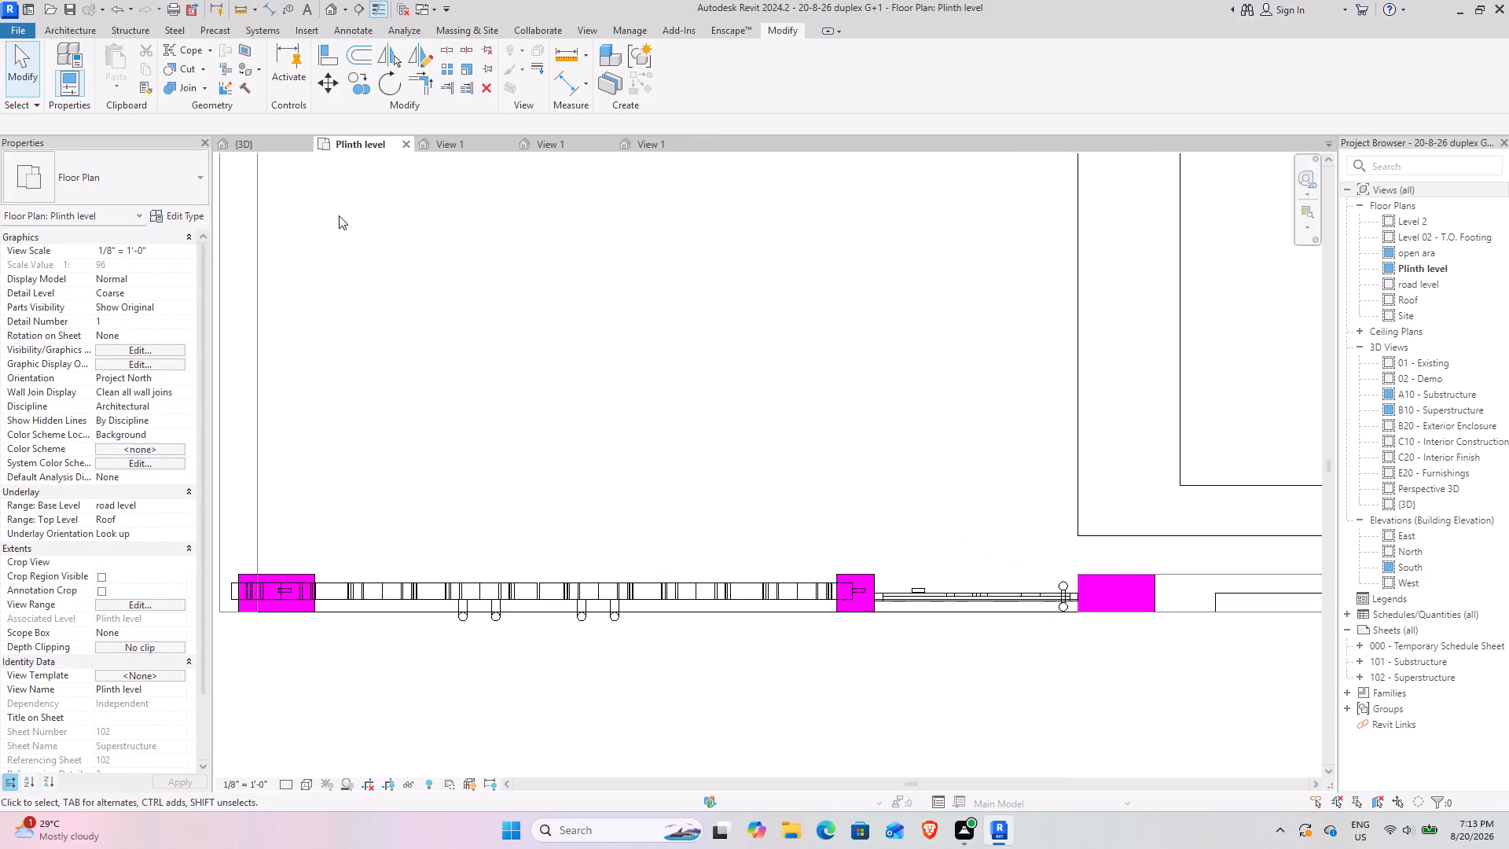
{"action": "left_click", "coordinate": [248, 148]}
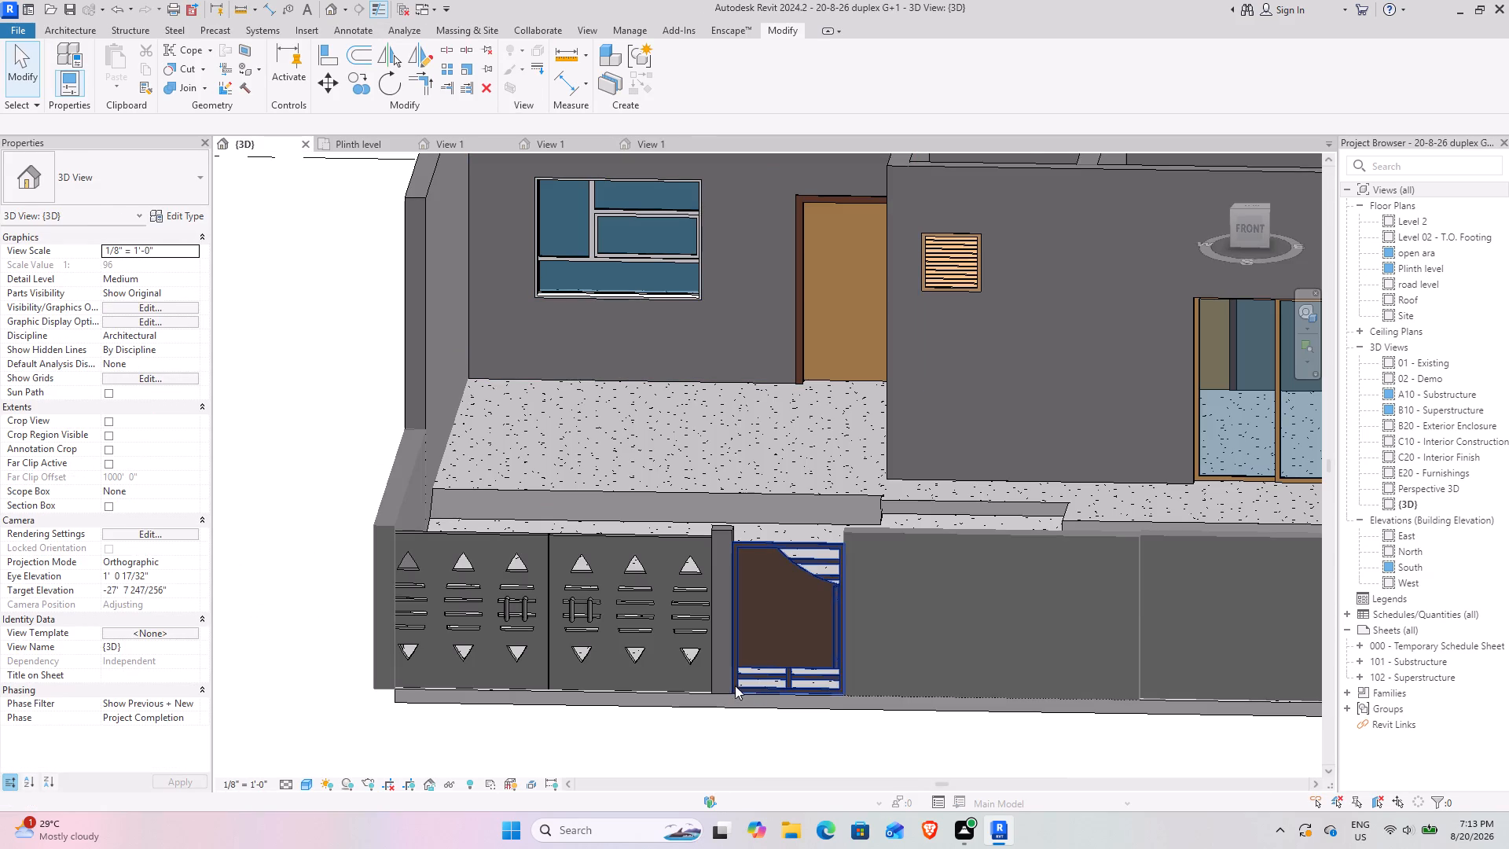
{"action": "middle_click_drag", "start_coordinate": [735, 685], "coordinate": [797, 642], "text": "shift"}
{"action": "middle_click_drag", "start_coordinate": [909, 633], "coordinate": [760, 586]}
{"action": "middle_click_drag", "start_coordinate": [936, 622], "coordinate": [925, 615], "text": "shift"}
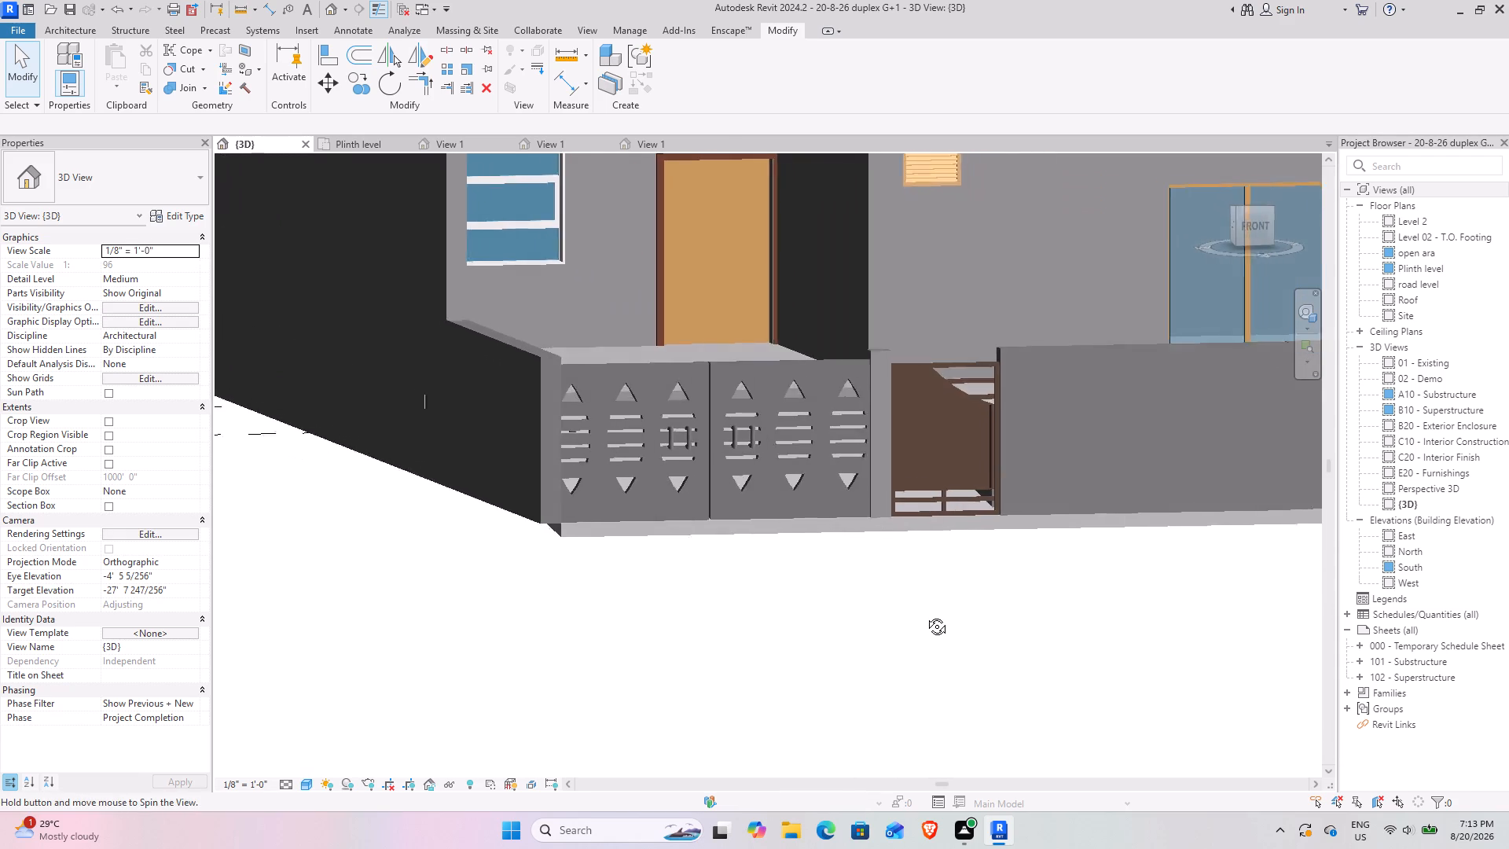
{"action": "middle_click_drag", "start_coordinate": [925, 615], "coordinate": [850, 642], "text": "shift"}
{"action": "scroll", "coordinate": [714, 669], "scroll_direction": "down", "scroll_amount": 2}
{"action": "middle_click_drag", "start_coordinate": [632, 685], "coordinate": [688, 680], "text": "shift"}
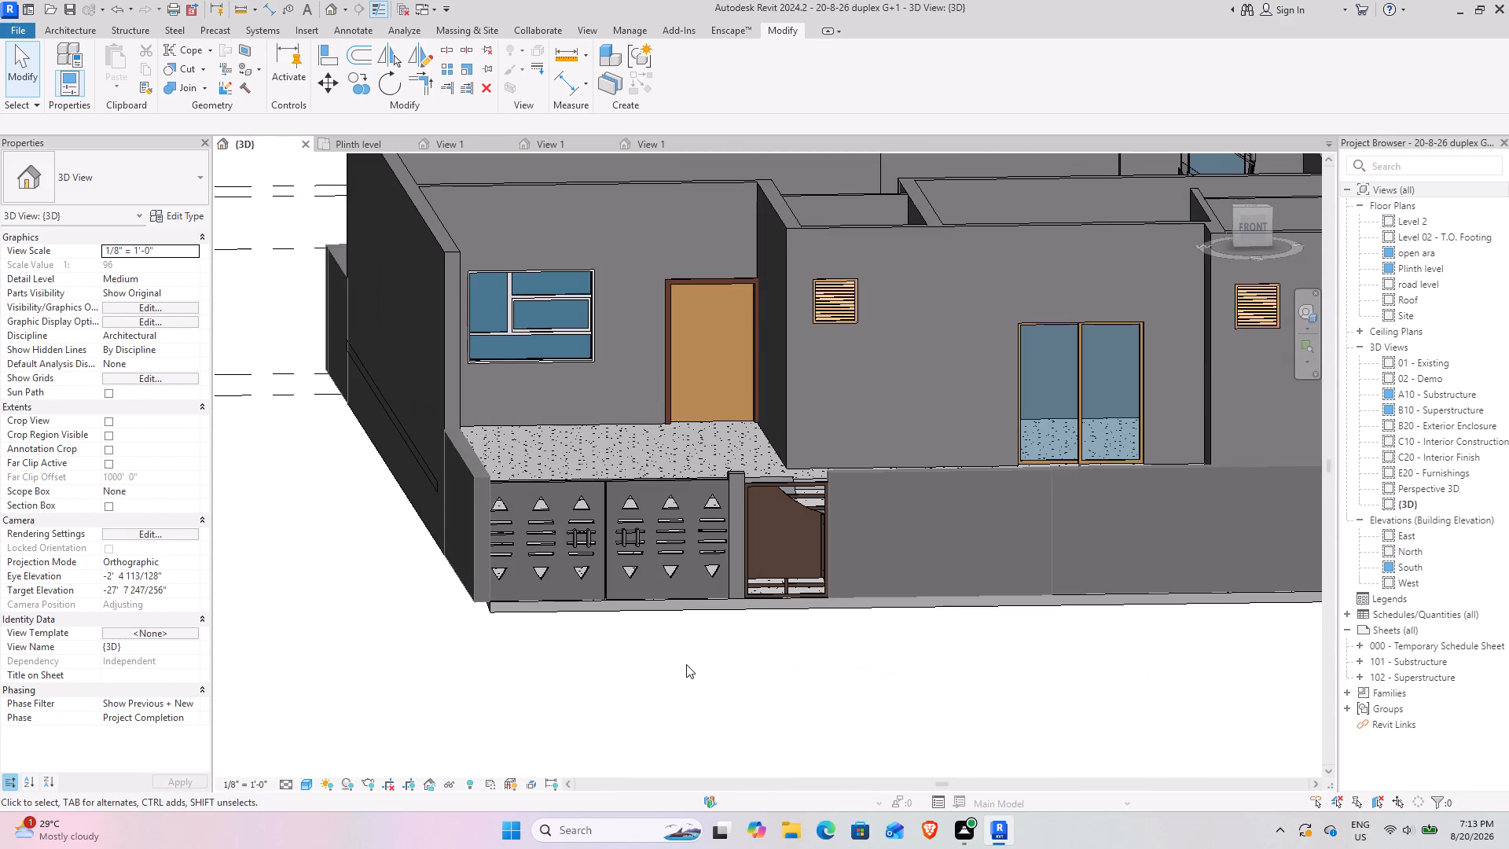
{"action": "scroll", "coordinate": [653, 461], "scroll_direction": "up", "scroll_amount": 2}
{"action": "scroll", "coordinate": [891, 560], "scroll_direction": "up", "scroll_amount": 3}
{"action": "scroll", "coordinate": [843, 546], "scroll_direction": "down", "scroll_amount": 3}
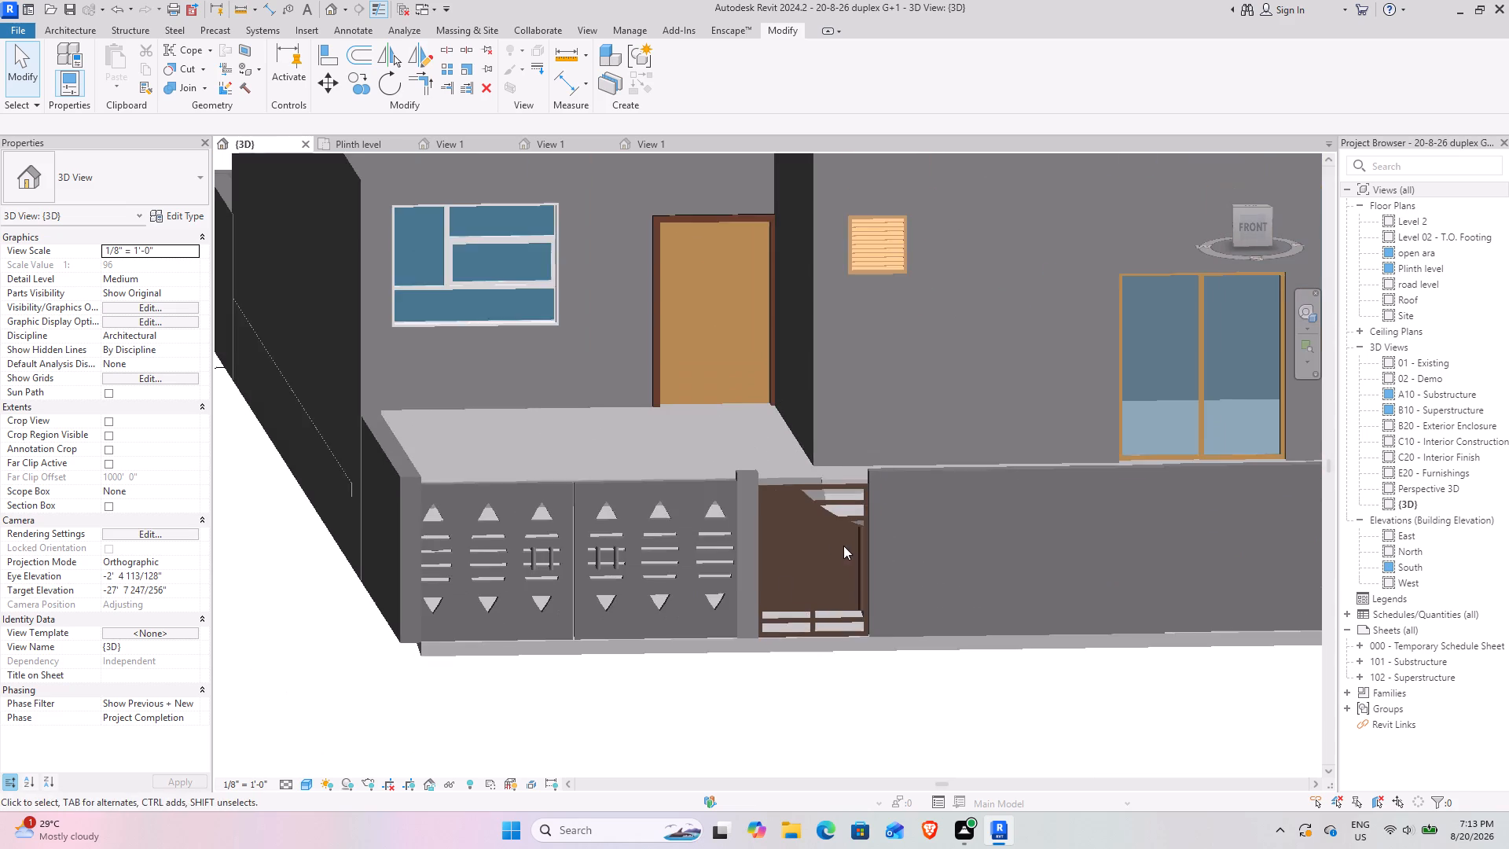
{"action": "scroll", "coordinate": [1107, 544], "scroll_direction": "down", "scroll_amount": 3}
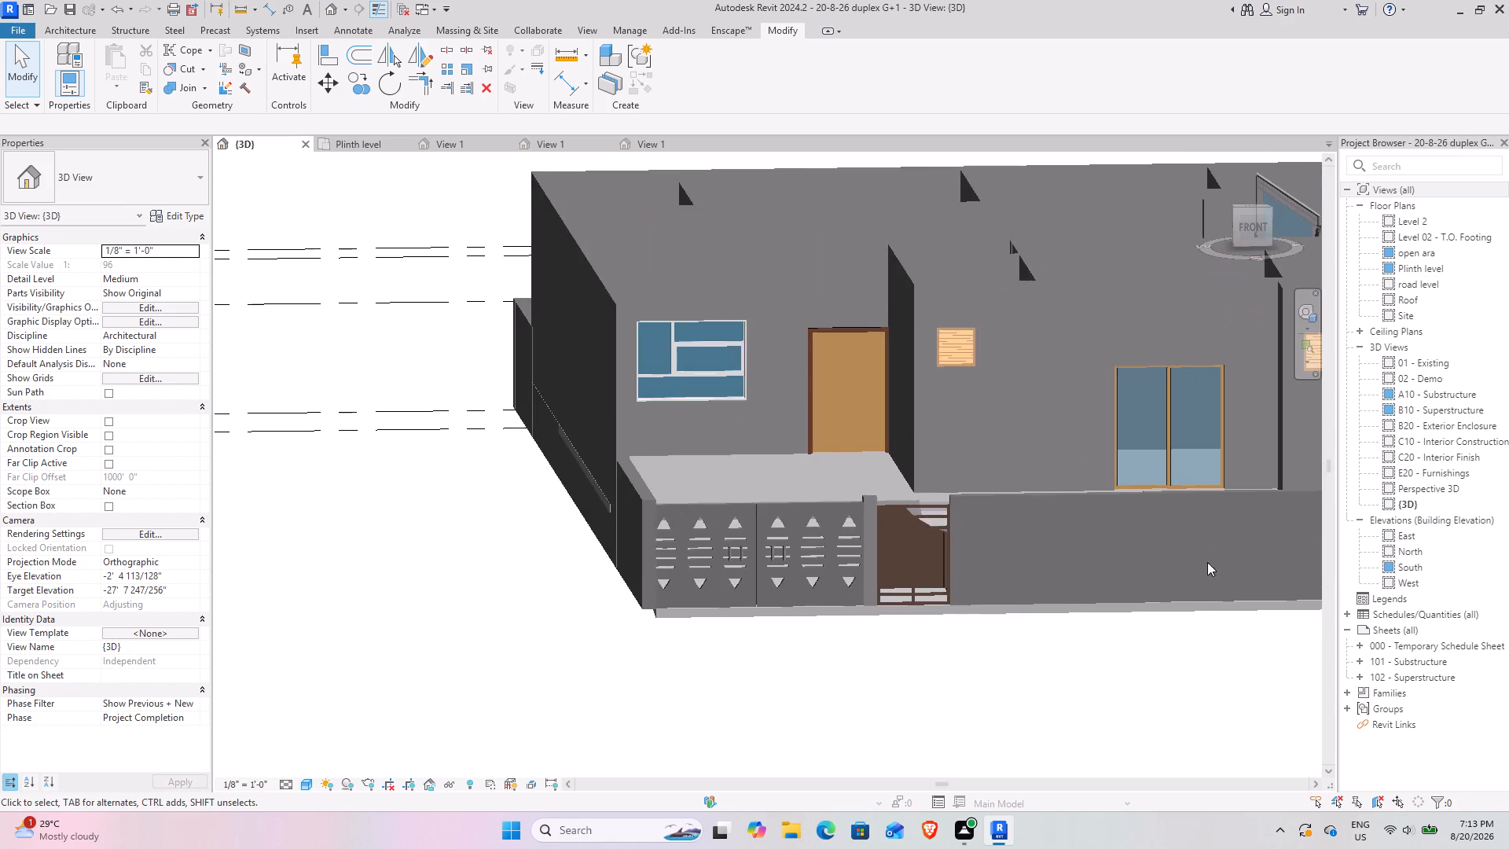
{"action": "middle_click_drag", "start_coordinate": [1206, 561], "coordinate": [959, 611]}
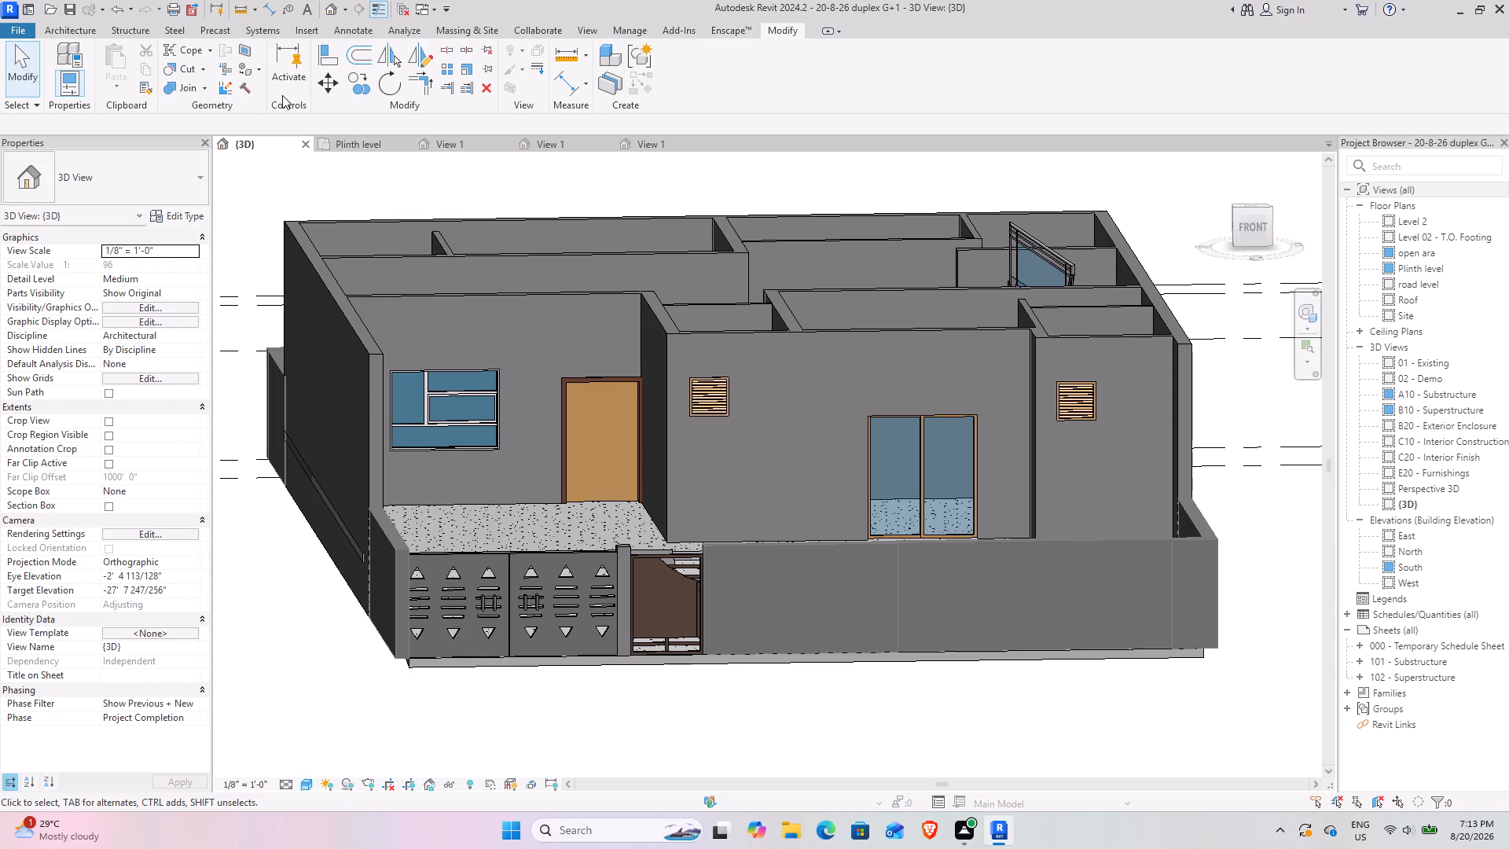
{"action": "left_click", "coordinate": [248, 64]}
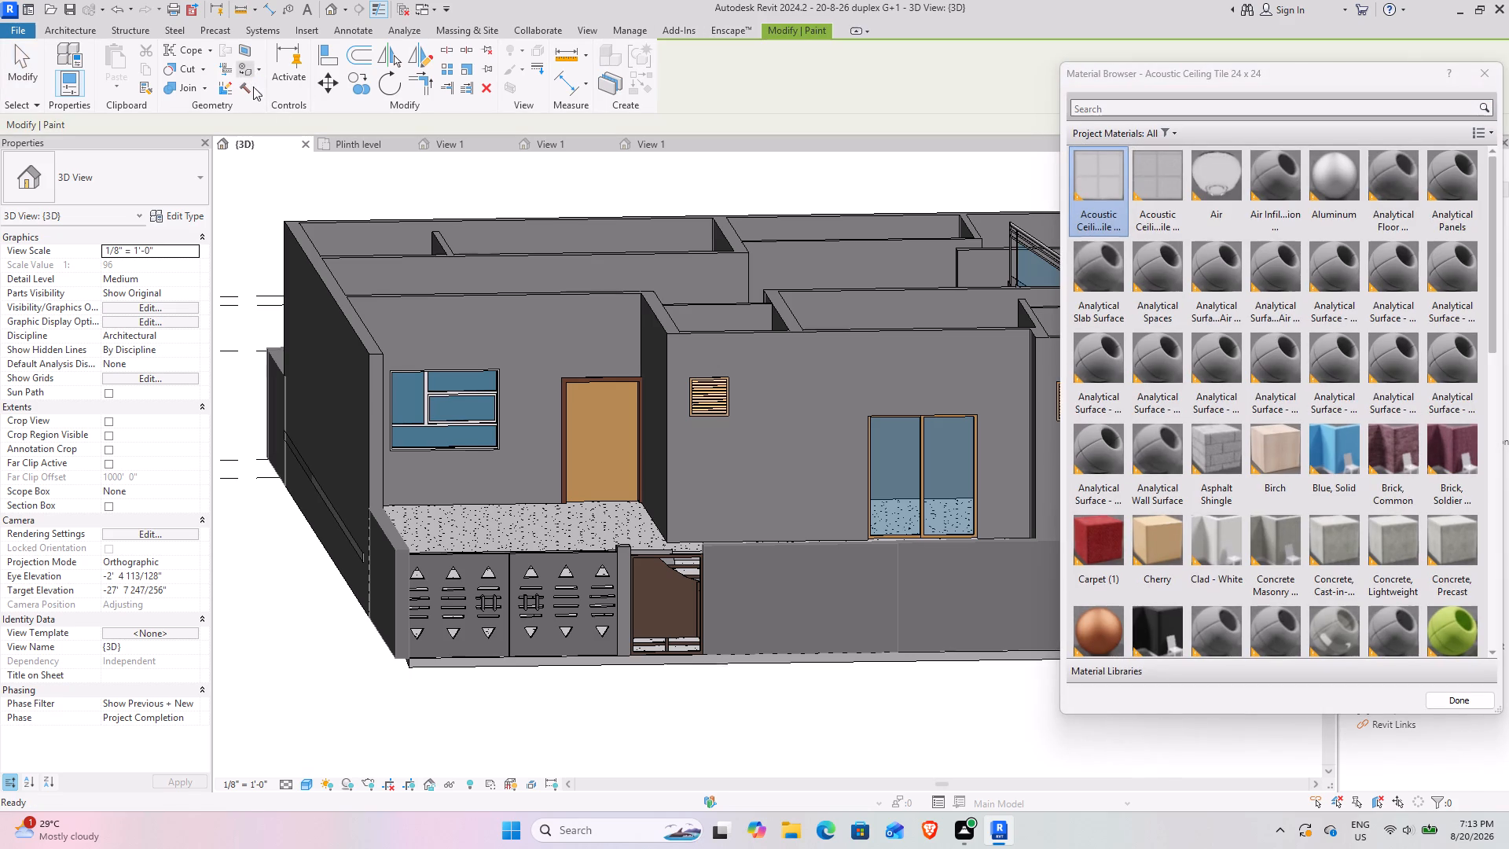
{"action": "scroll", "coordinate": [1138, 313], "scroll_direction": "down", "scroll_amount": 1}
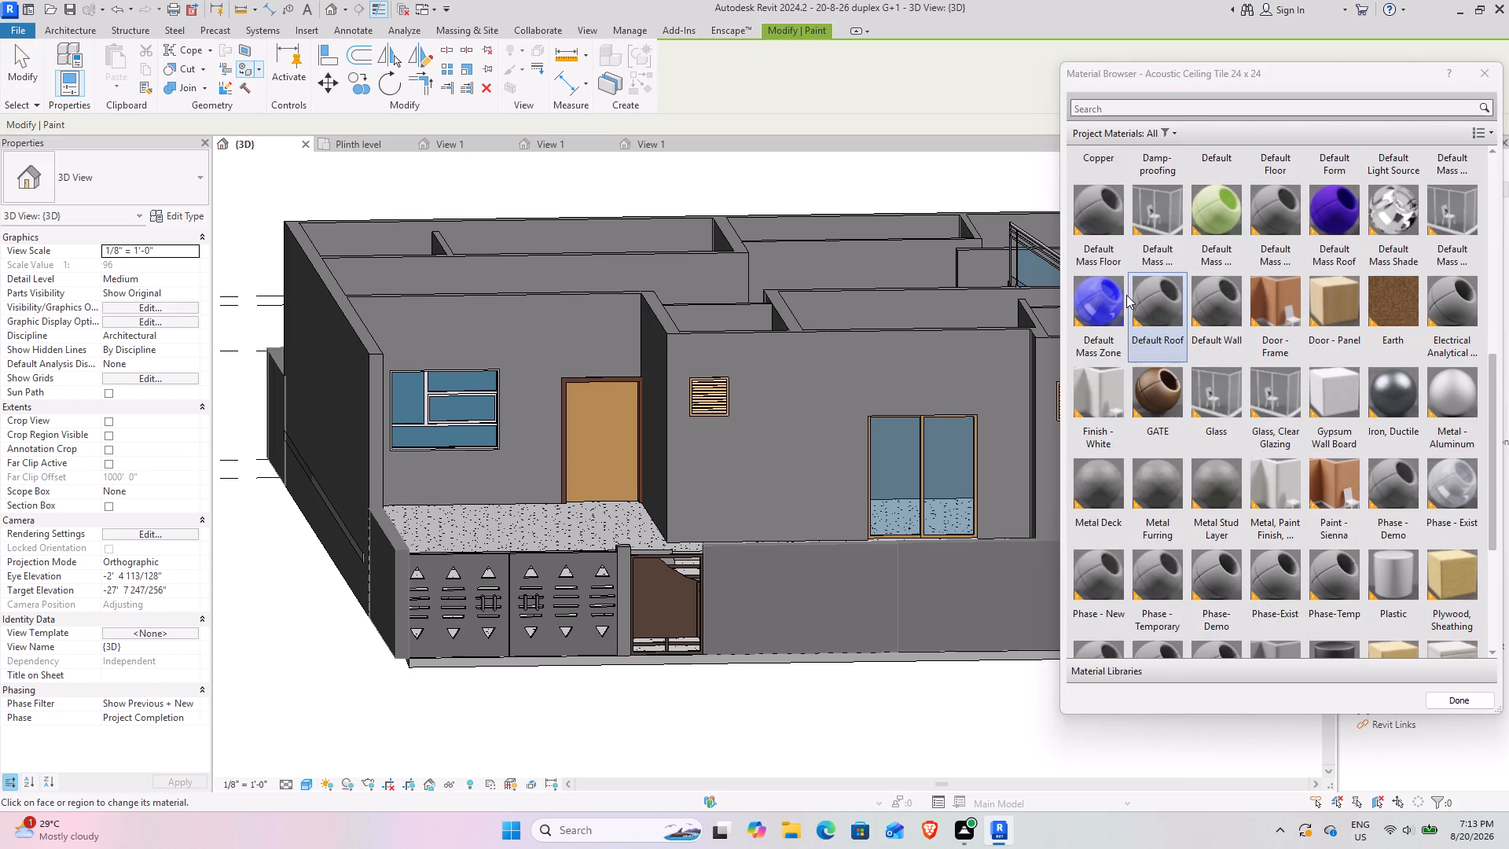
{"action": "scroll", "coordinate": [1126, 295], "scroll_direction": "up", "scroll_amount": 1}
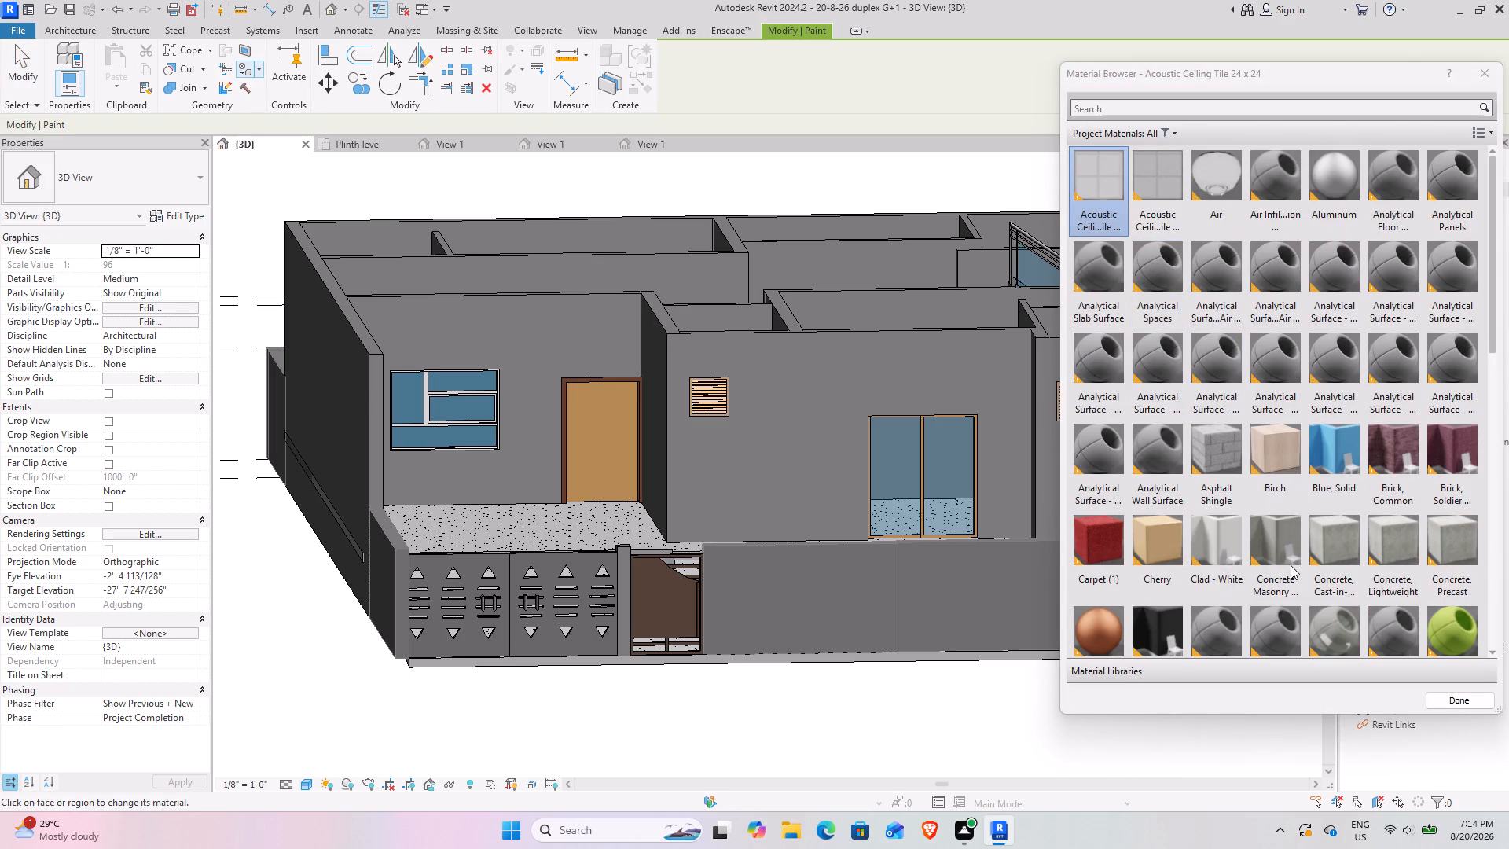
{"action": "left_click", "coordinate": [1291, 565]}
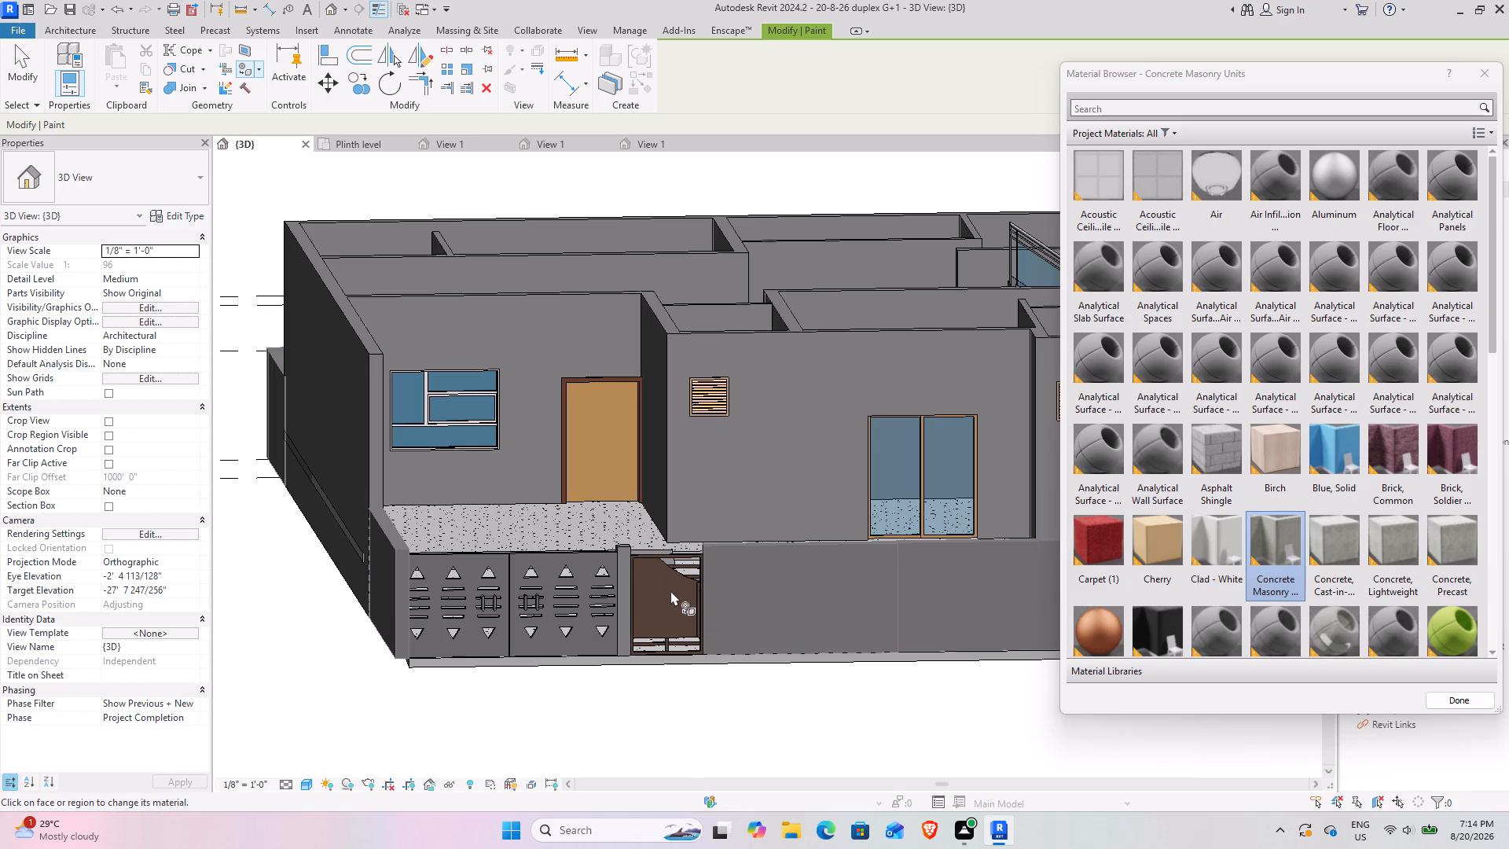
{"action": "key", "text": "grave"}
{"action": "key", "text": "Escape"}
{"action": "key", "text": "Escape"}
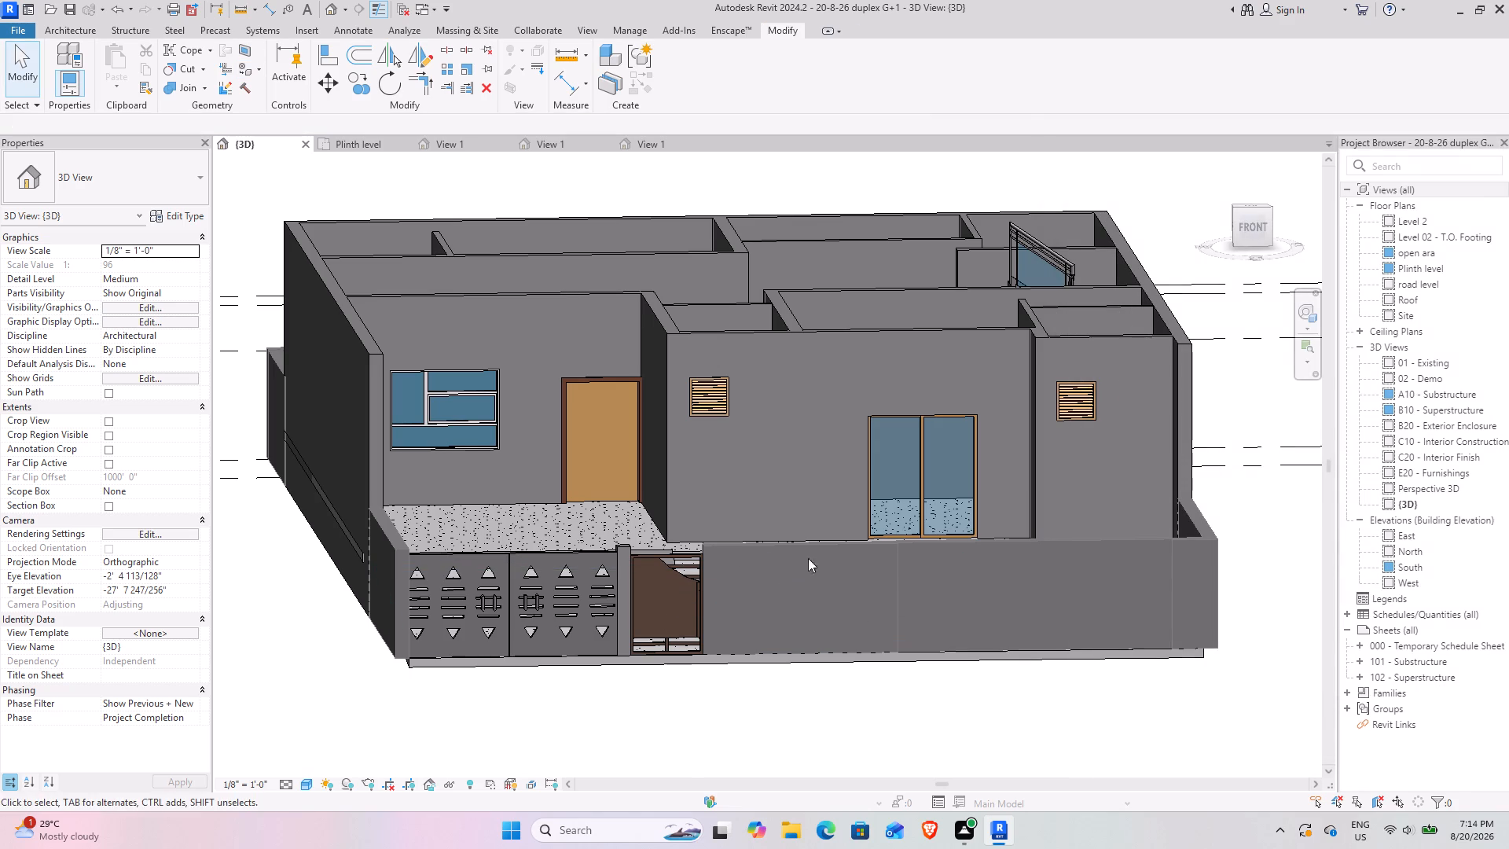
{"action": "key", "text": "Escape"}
Set the sheet material of the single gate's type, Gate_davinder_11707, to Door - Panel.
{"action": "left_click", "coordinate": [663, 575]}
{"action": "left_click", "coordinate": [674, 575]}
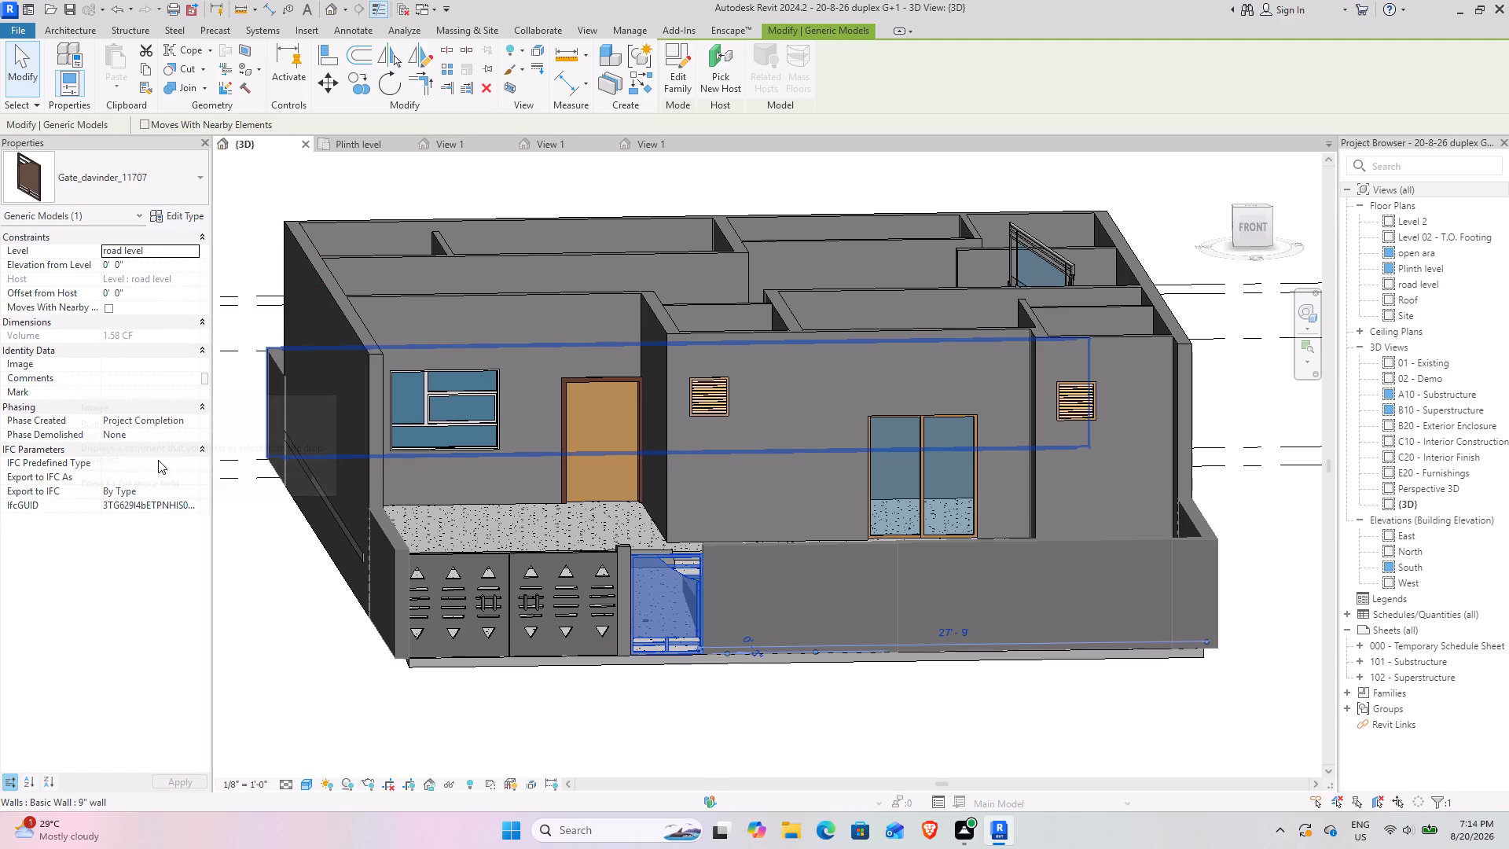
{"action": "left_click", "coordinate": [187, 217]}
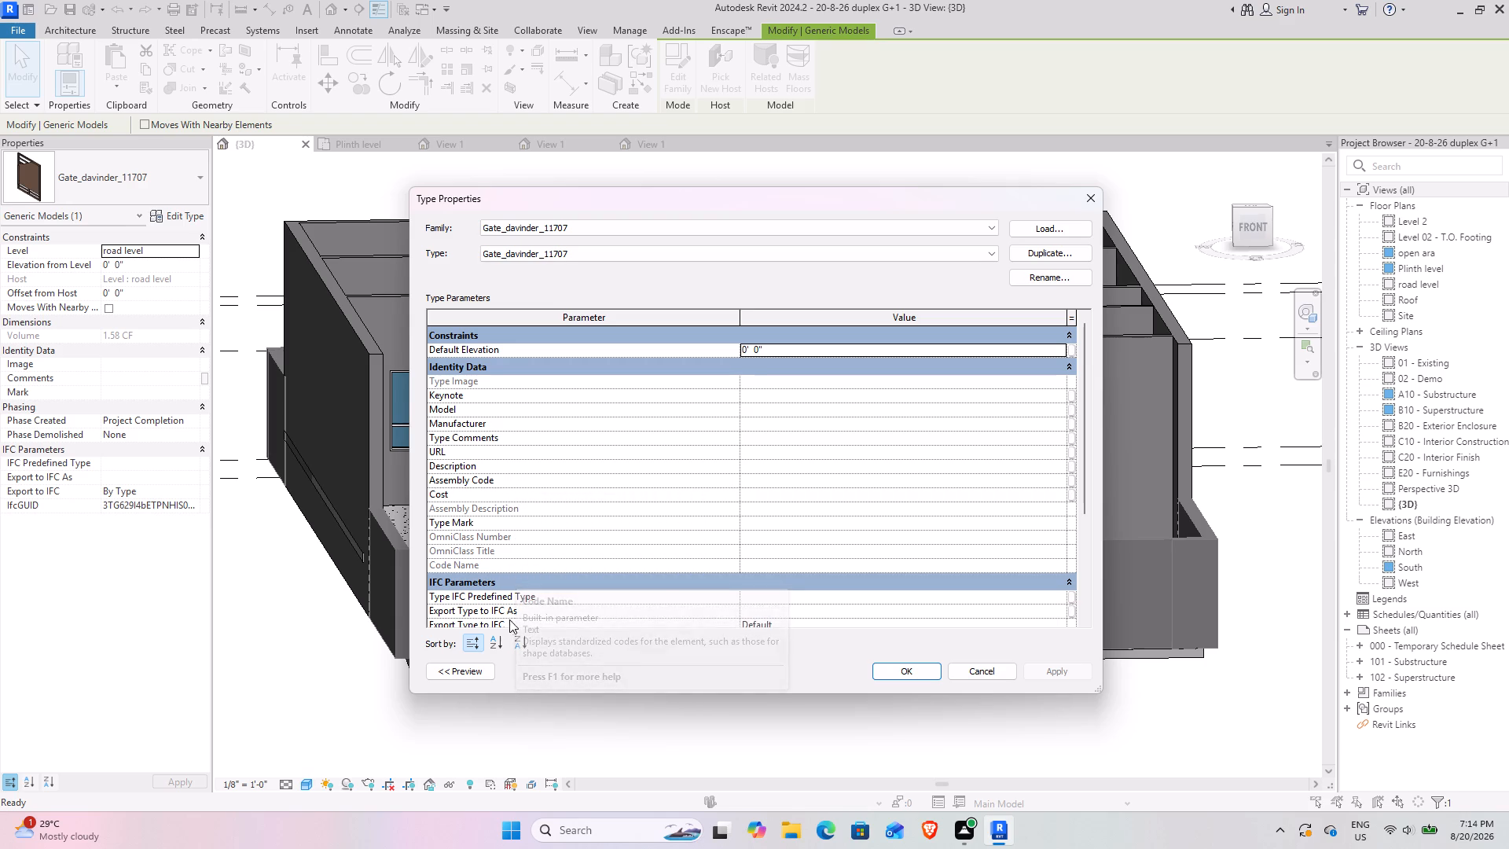
{"action": "scroll", "coordinate": [575, 543], "scroll_direction": "down", "scroll_amount": 4}
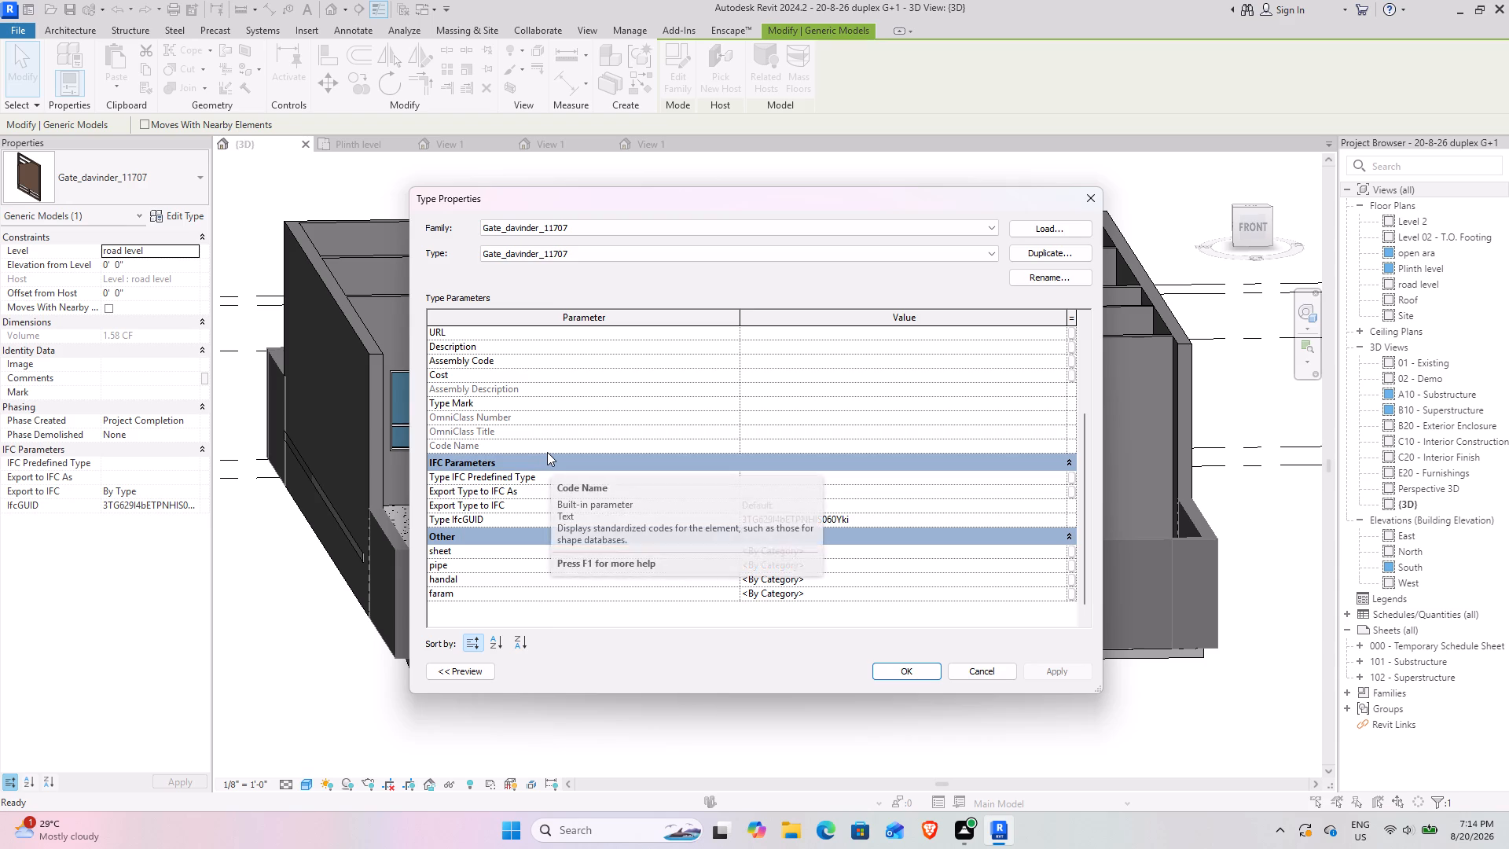
{"action": "left_click", "coordinate": [1061, 553]}
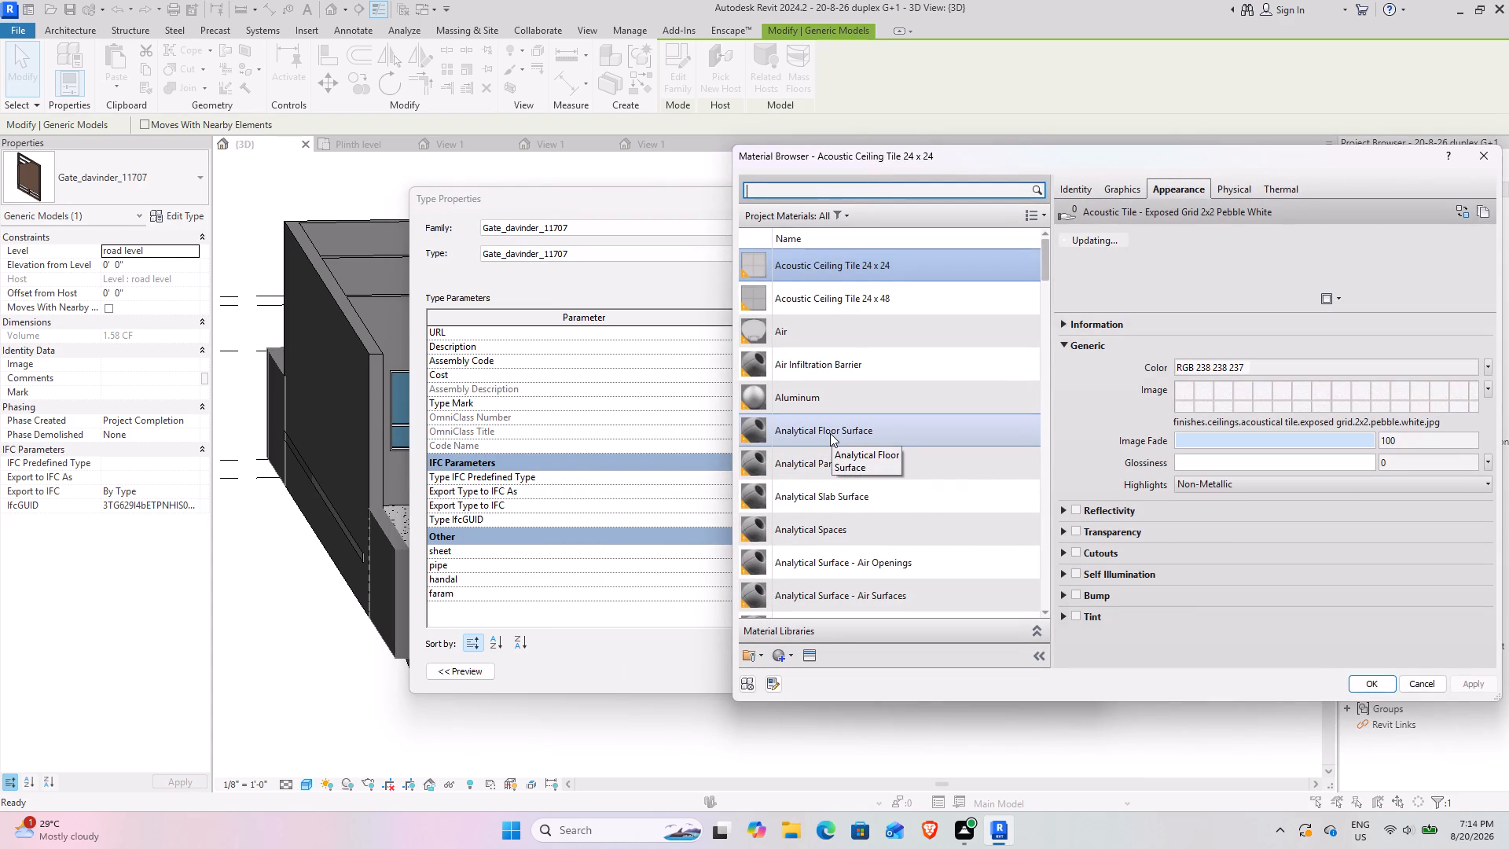
{"action": "scroll", "coordinate": [830, 433], "scroll_direction": "down", "scroll_amount": 4}
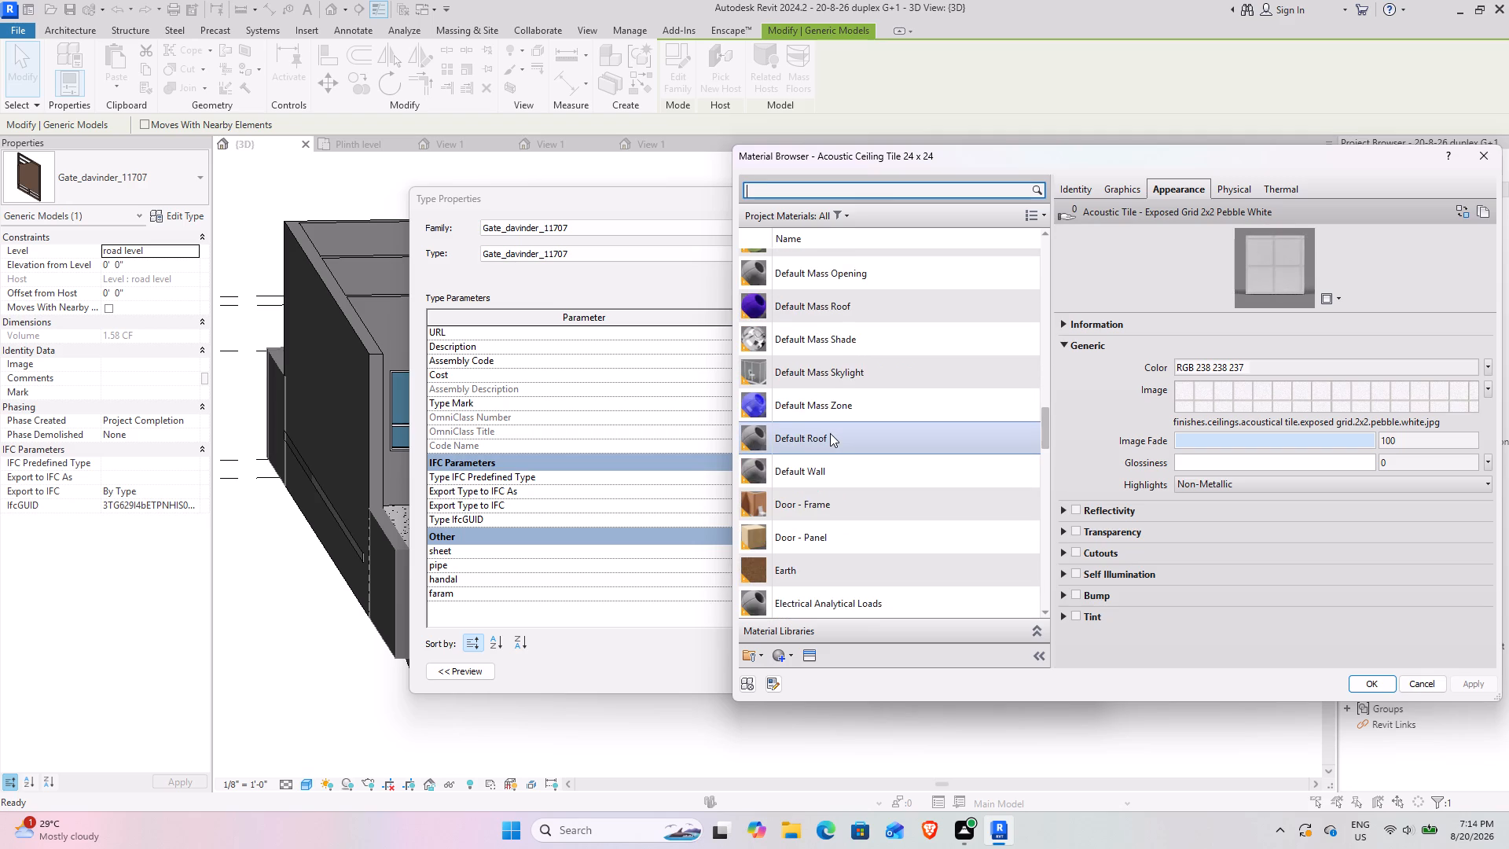
{"action": "scroll", "coordinate": [830, 433], "scroll_direction": "up", "scroll_amount": 1}
{"action": "scroll", "coordinate": [802, 480], "scroll_direction": "down", "scroll_amount": 1}
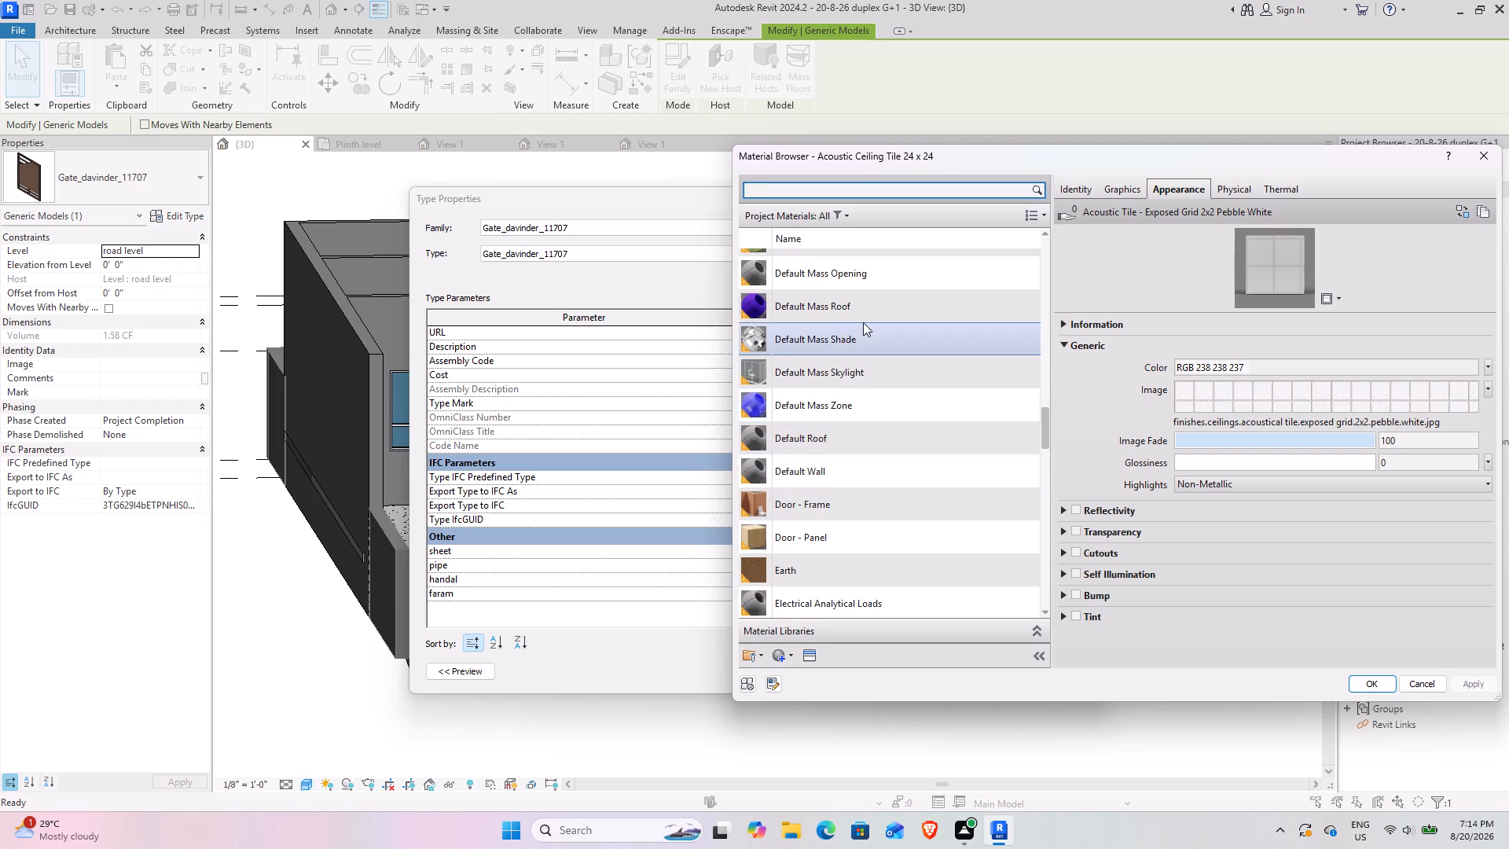
{"action": "left_click", "coordinate": [889, 311]}
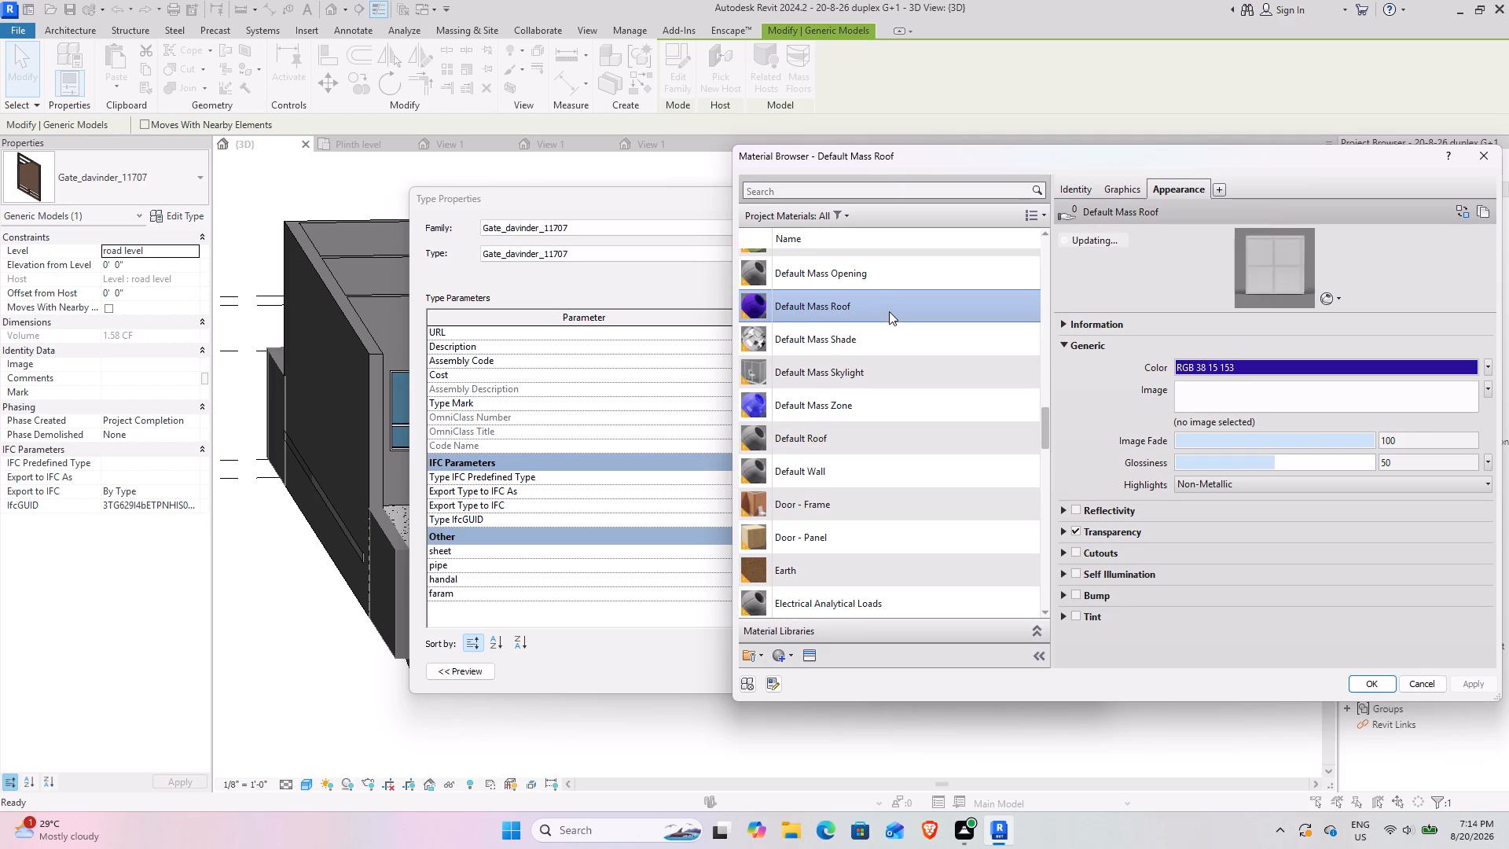
{"action": "left_click", "coordinate": [845, 509]}
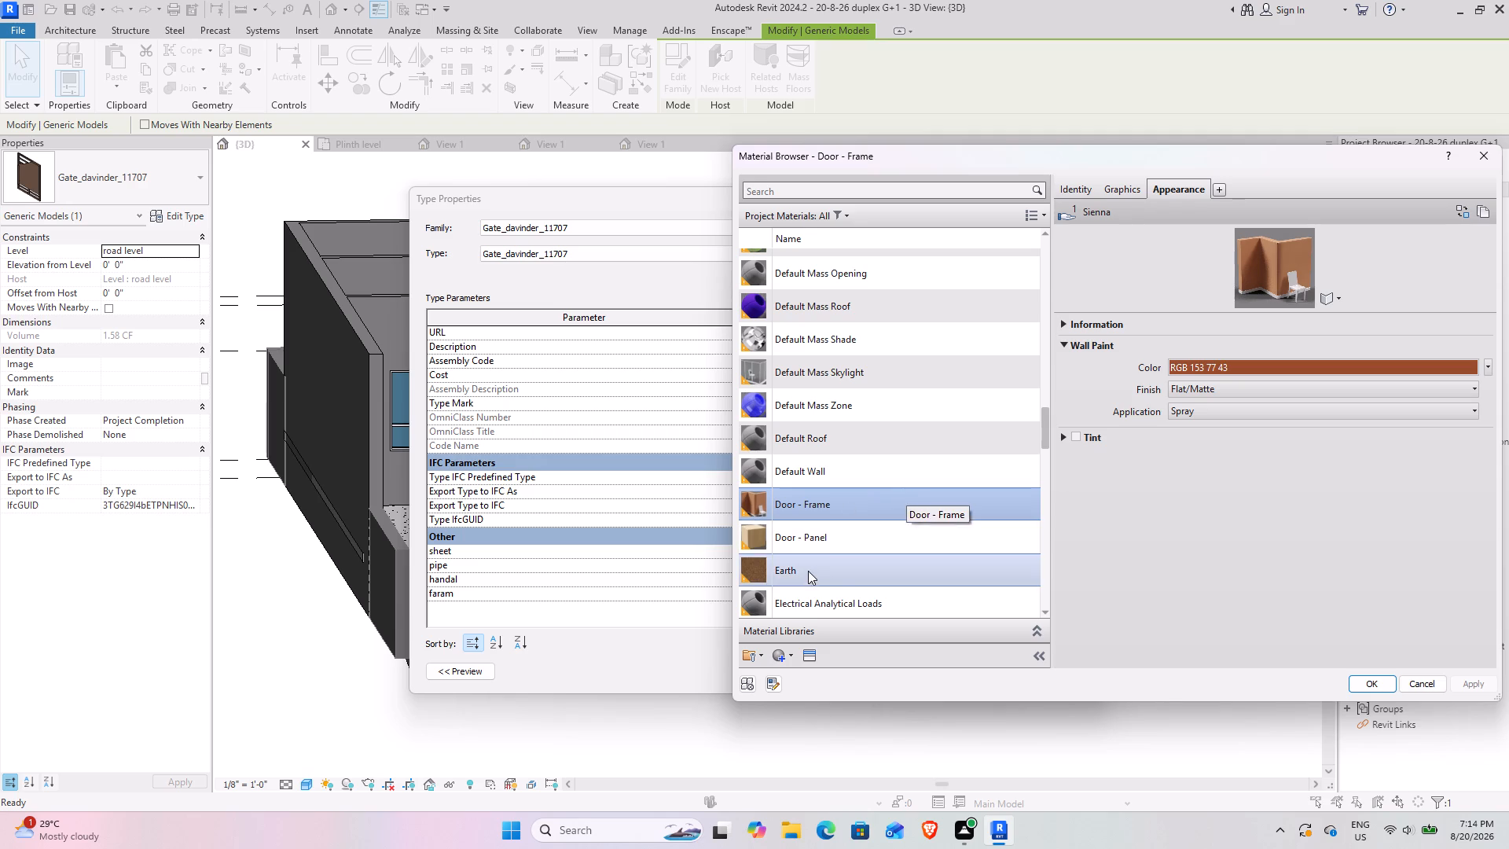
{"action": "left_click", "coordinate": [827, 546]}
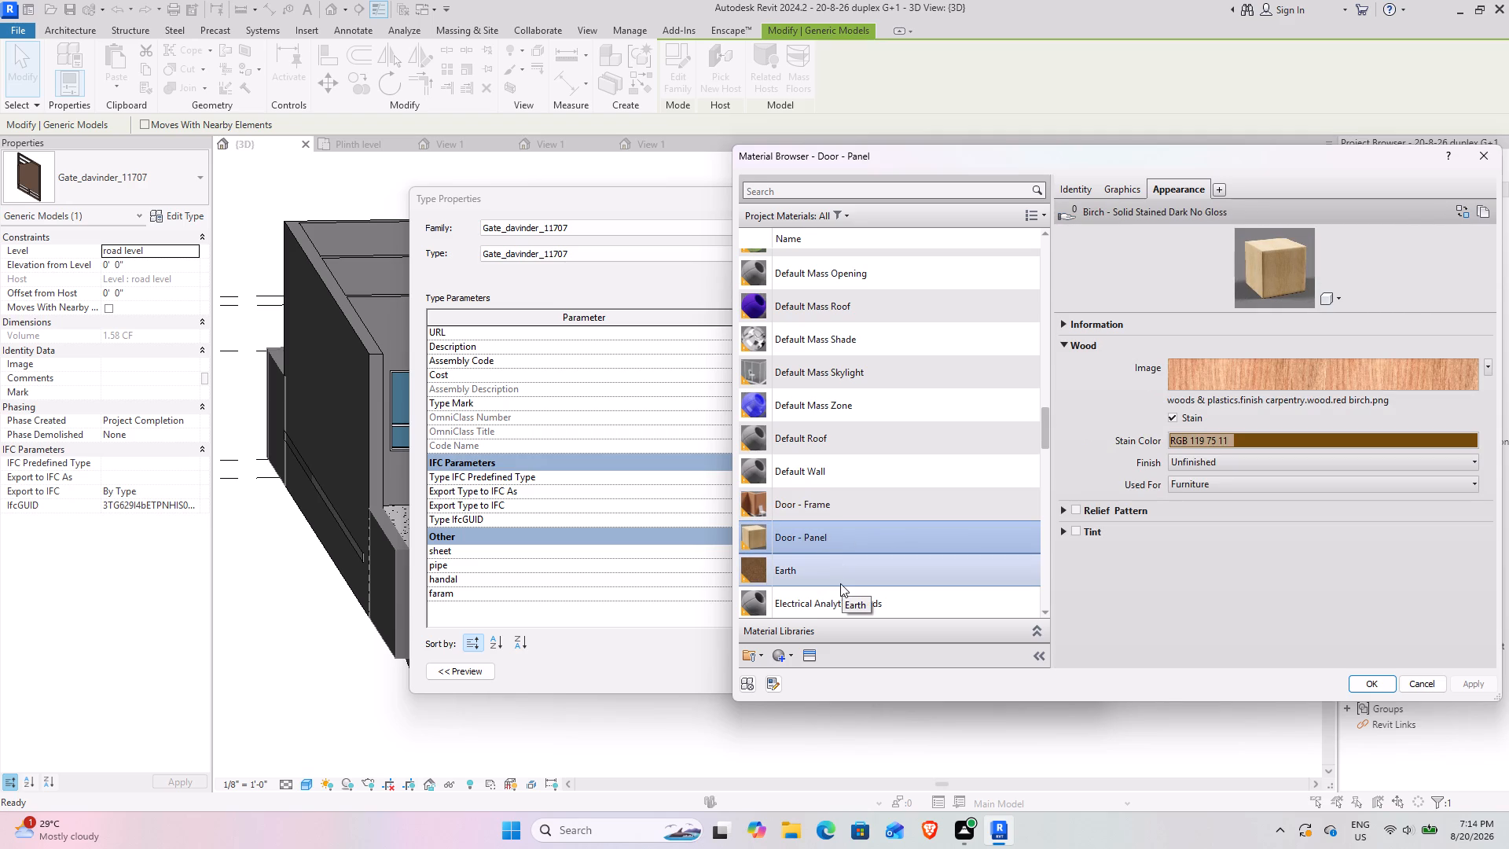
{"action": "left_click", "coordinate": [1382, 685]}
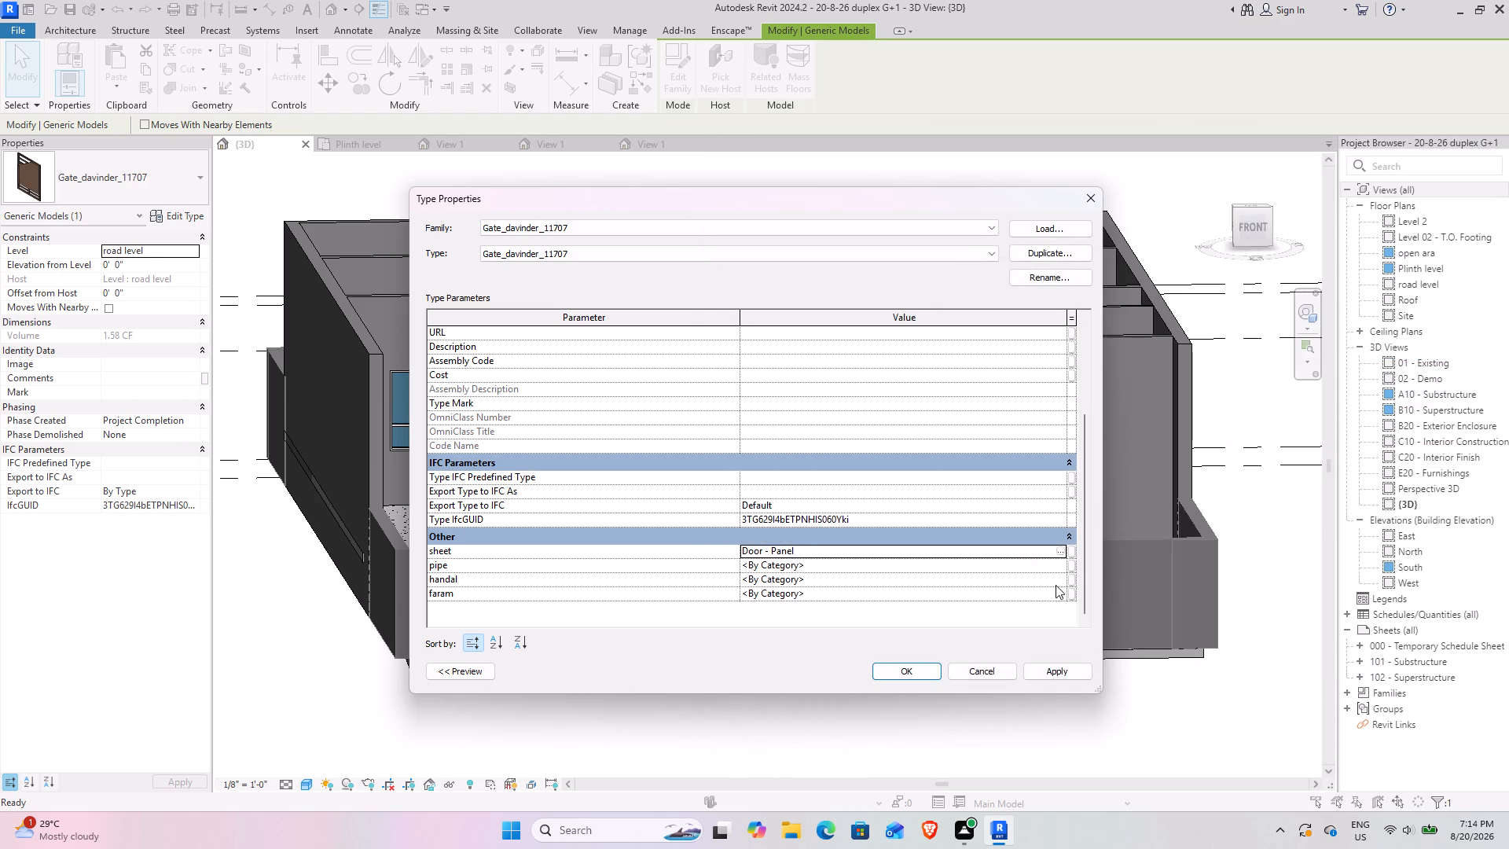
Assign Door - Panel to the single gate type's pipe, handal and faram materials and apply the type changes.
{"action": "left_click", "coordinate": [1061, 568]}
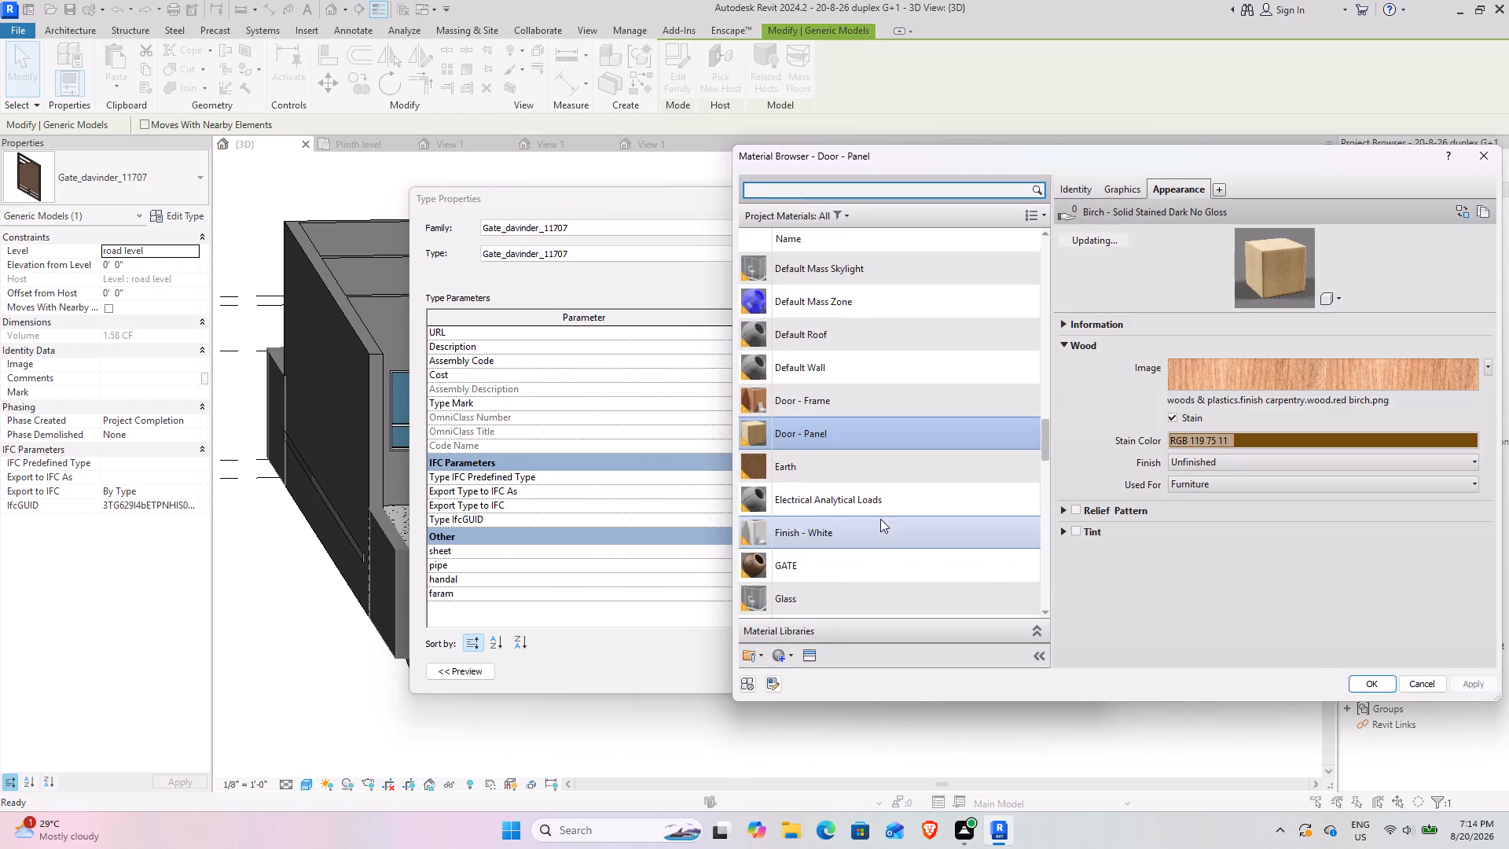
{"action": "left_click", "coordinate": [1367, 679]}
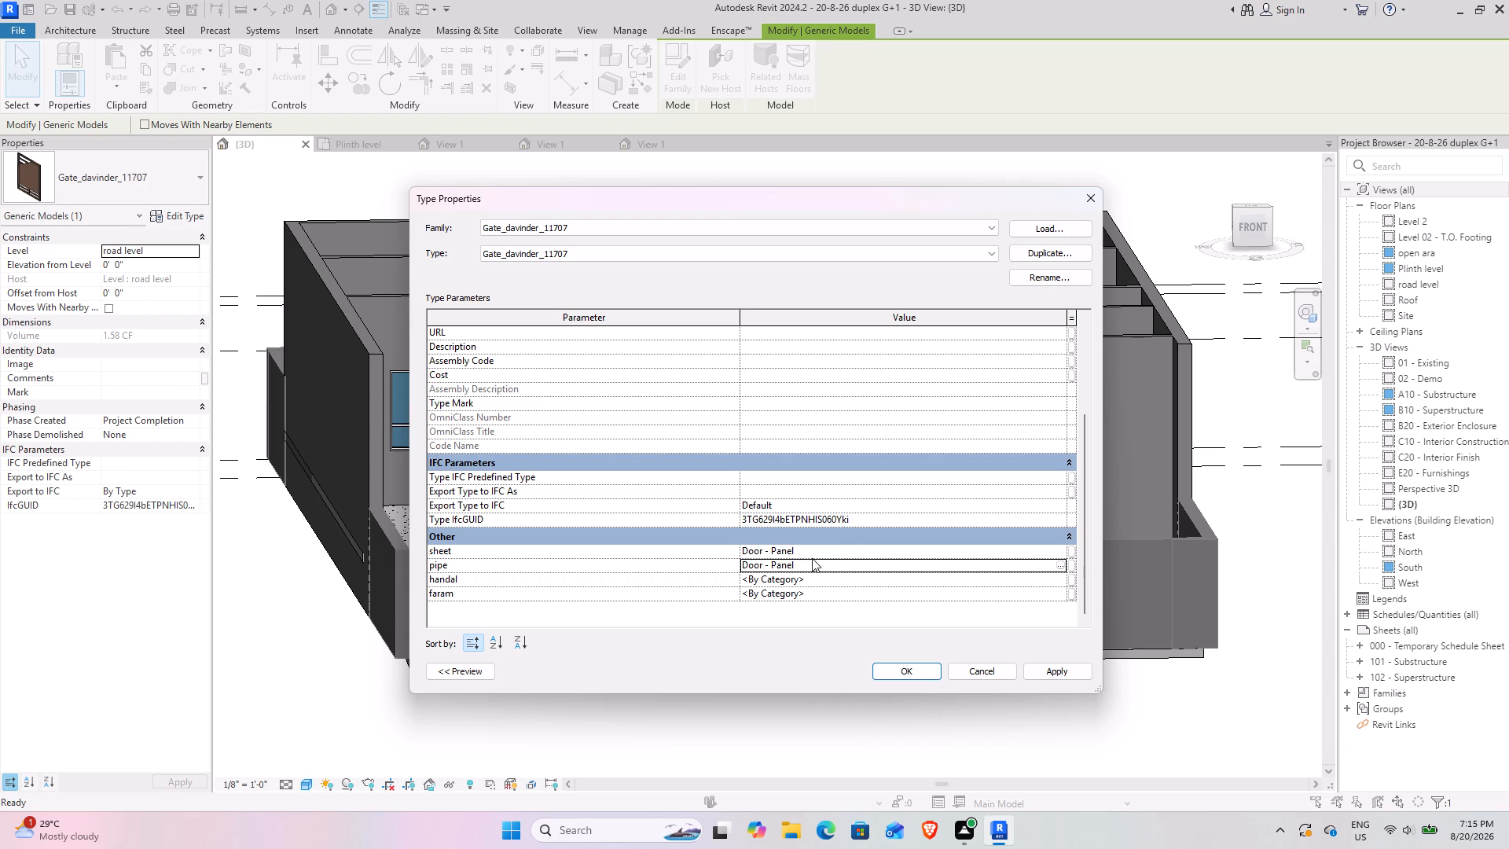
{"action": "left_click", "coordinate": [812, 558]}
{"action": "left_click_drag", "start_coordinate": [810, 562], "coordinate": [747, 561]}
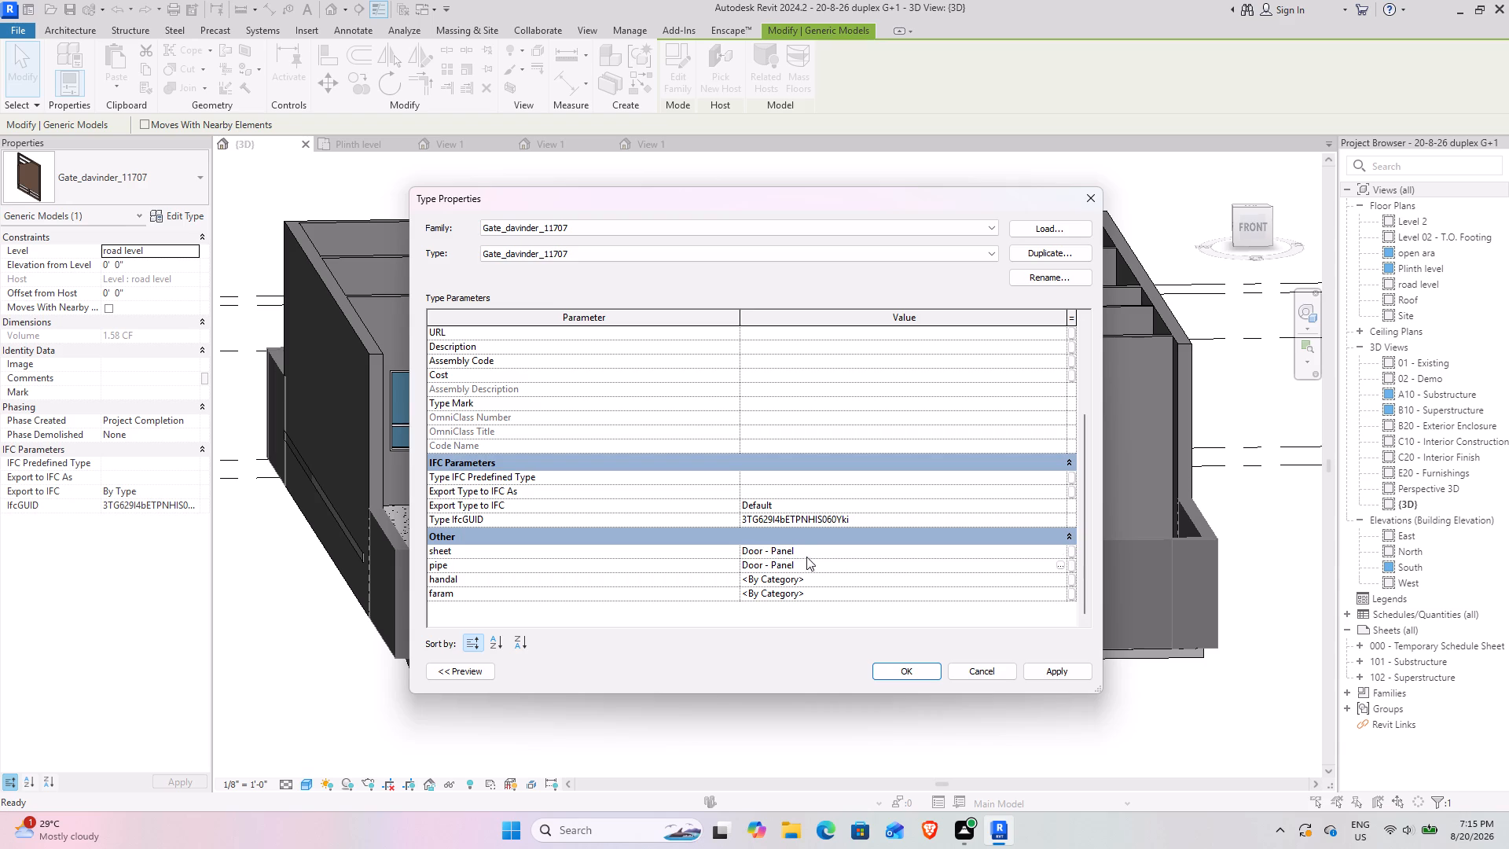
{"action": "left_click", "coordinate": [808, 547]}
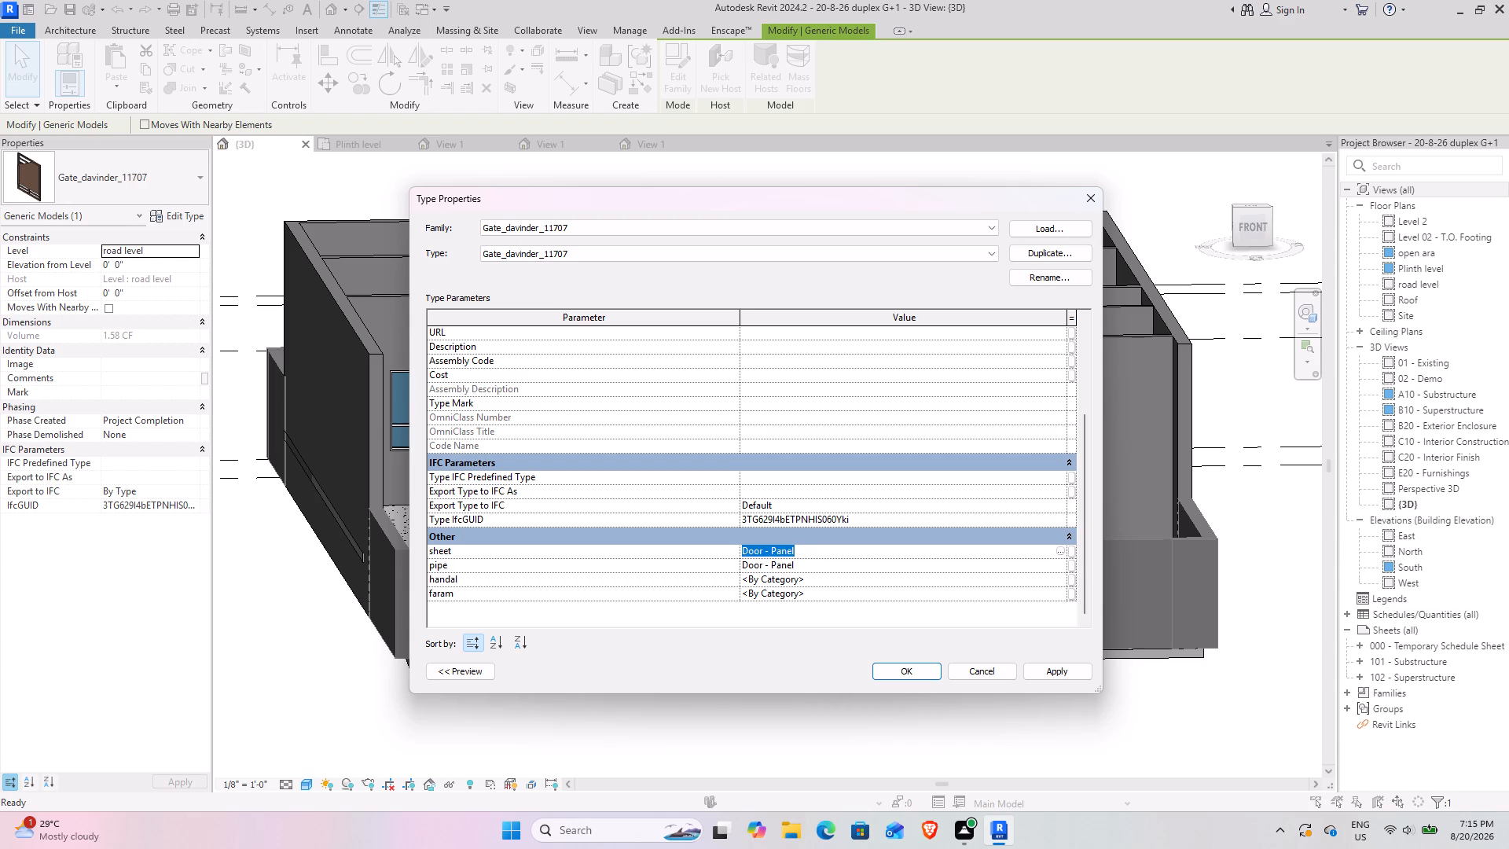
{"action": "key", "text": "ctrl+c"}
{"action": "left_click", "coordinate": [832, 575]}
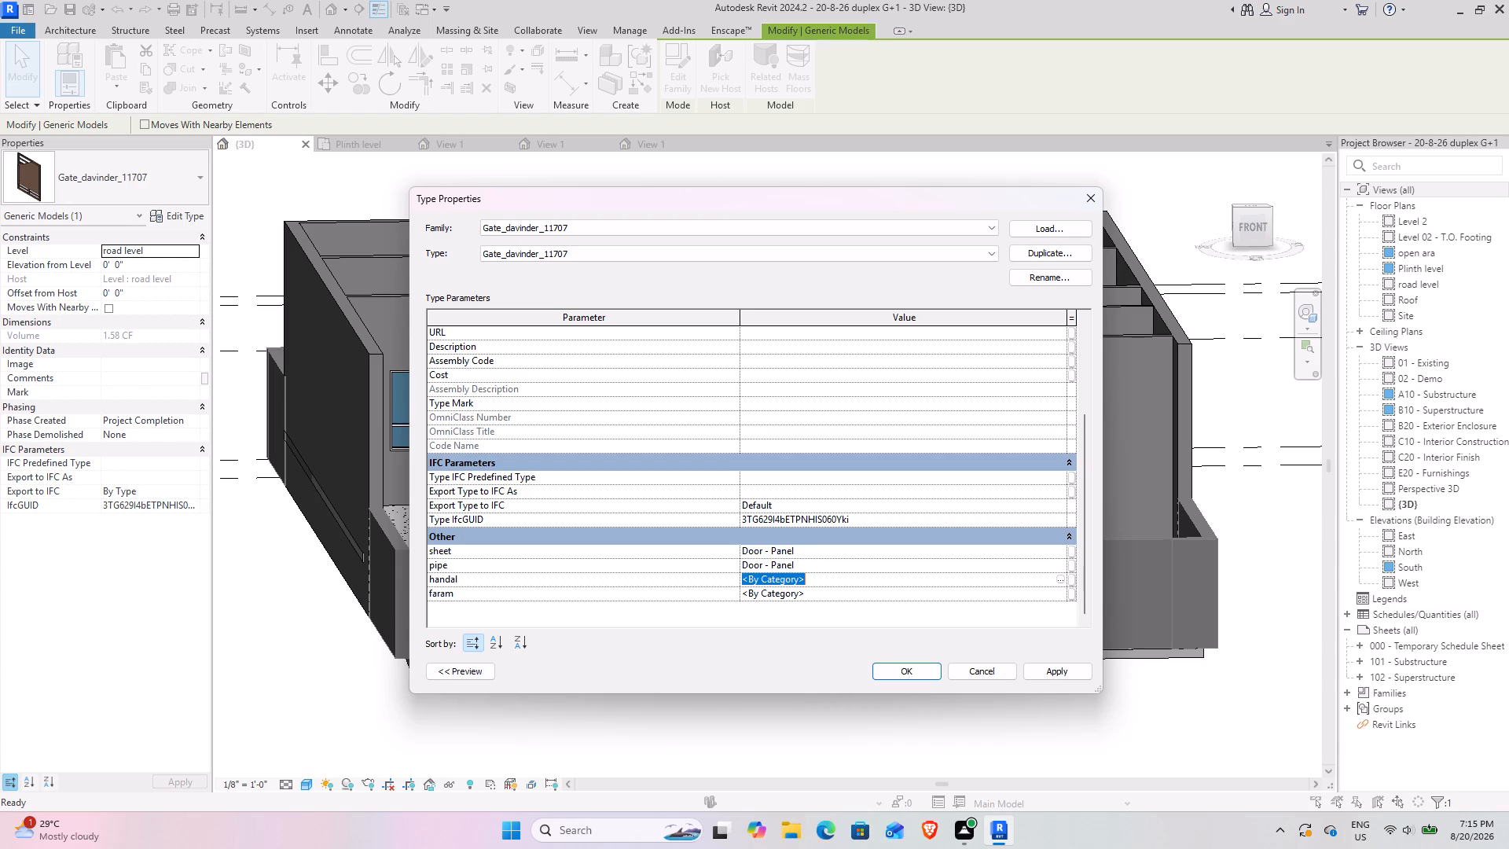
{"action": "key", "text": "ctrl+v"}
{"action": "left_click", "coordinate": [822, 597]}
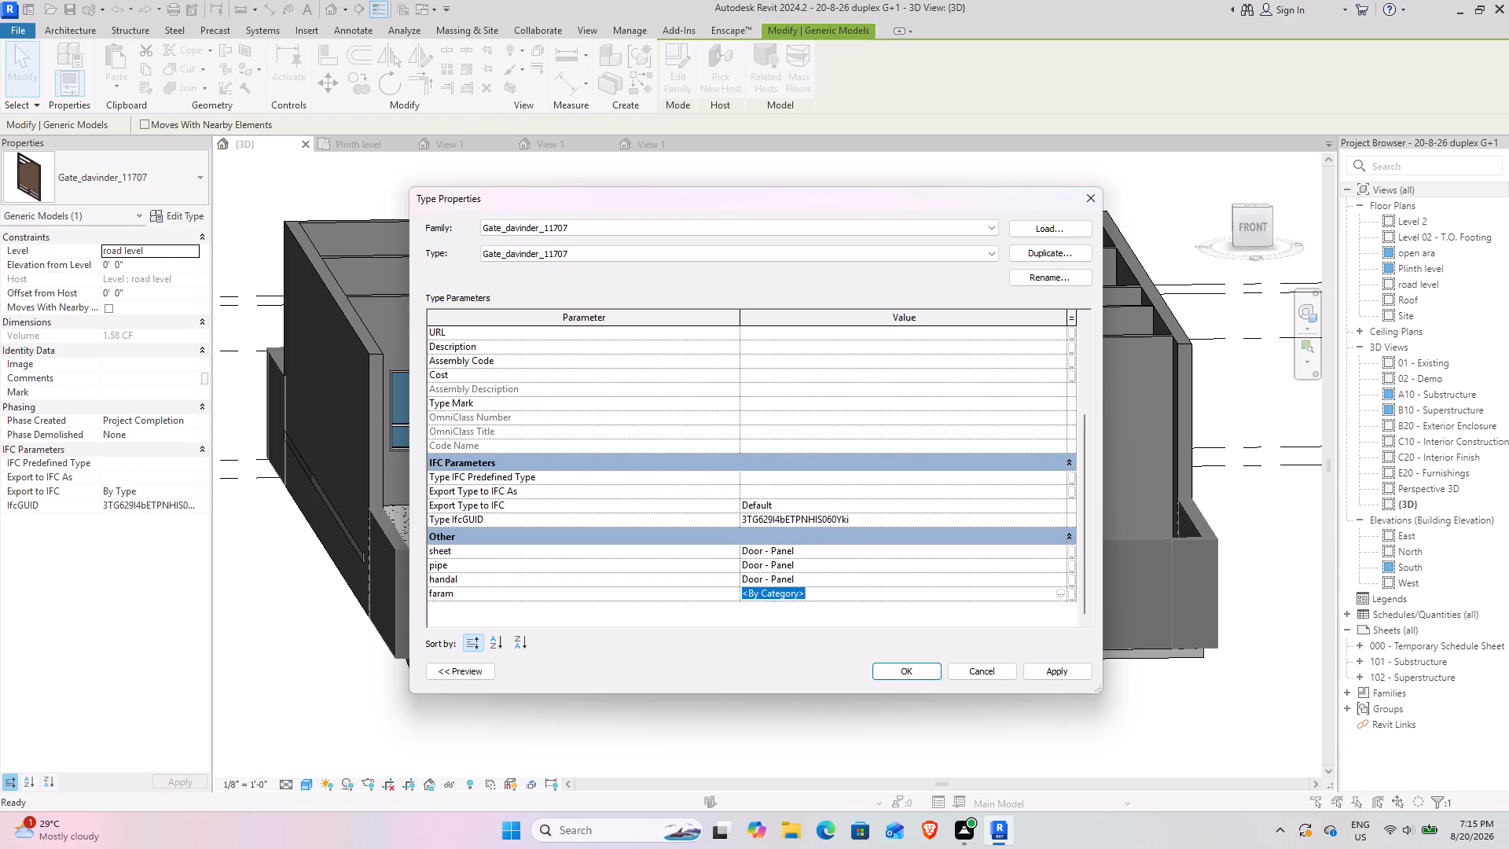
{"action": "key", "text": "ctrl+v"}
{"action": "left_click", "coordinate": [1052, 671]}
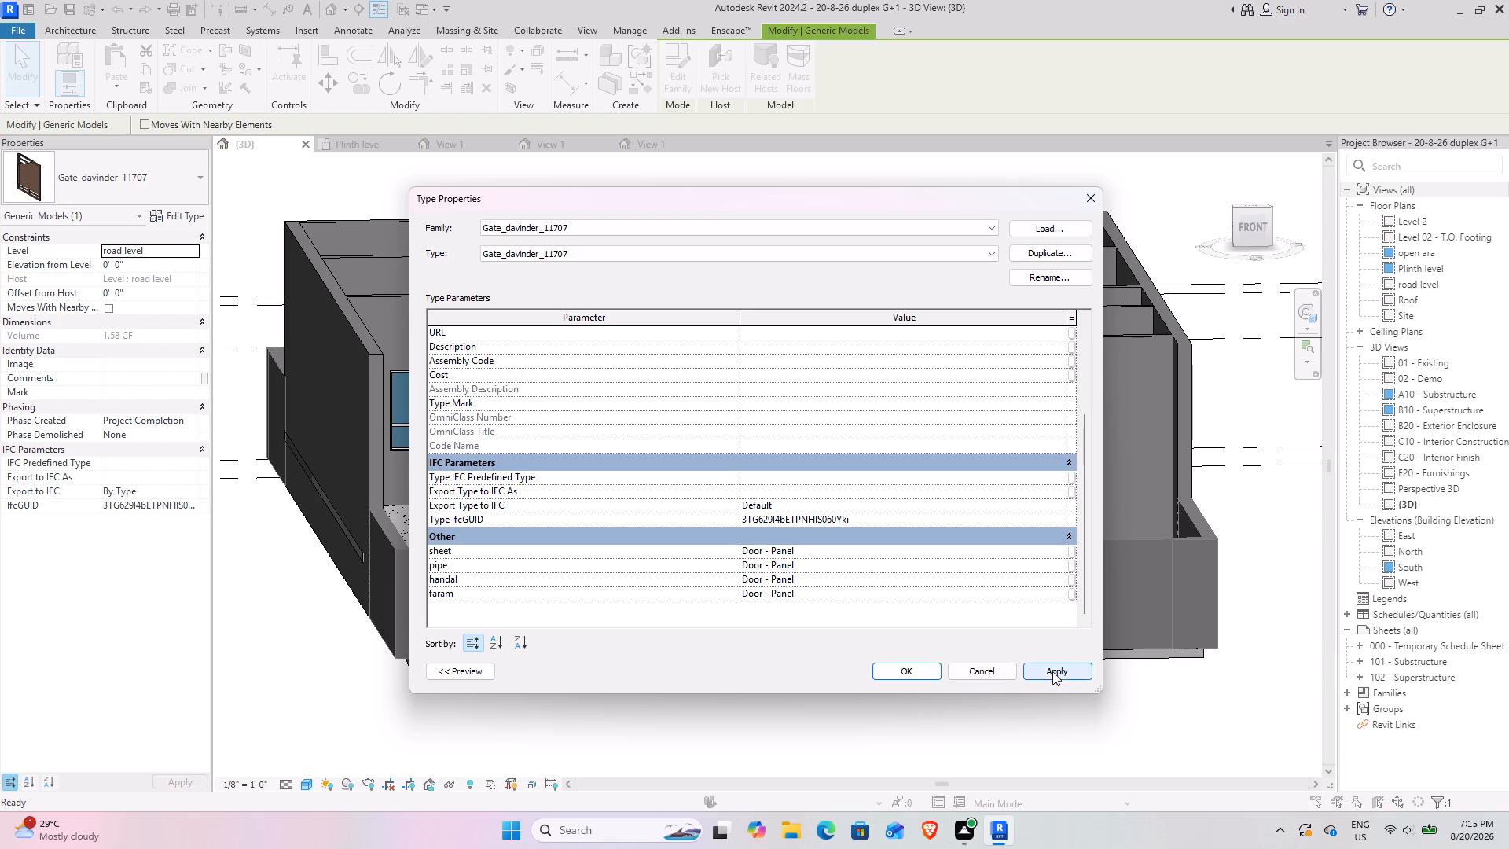
{"action": "left_click", "coordinate": [905, 670]}
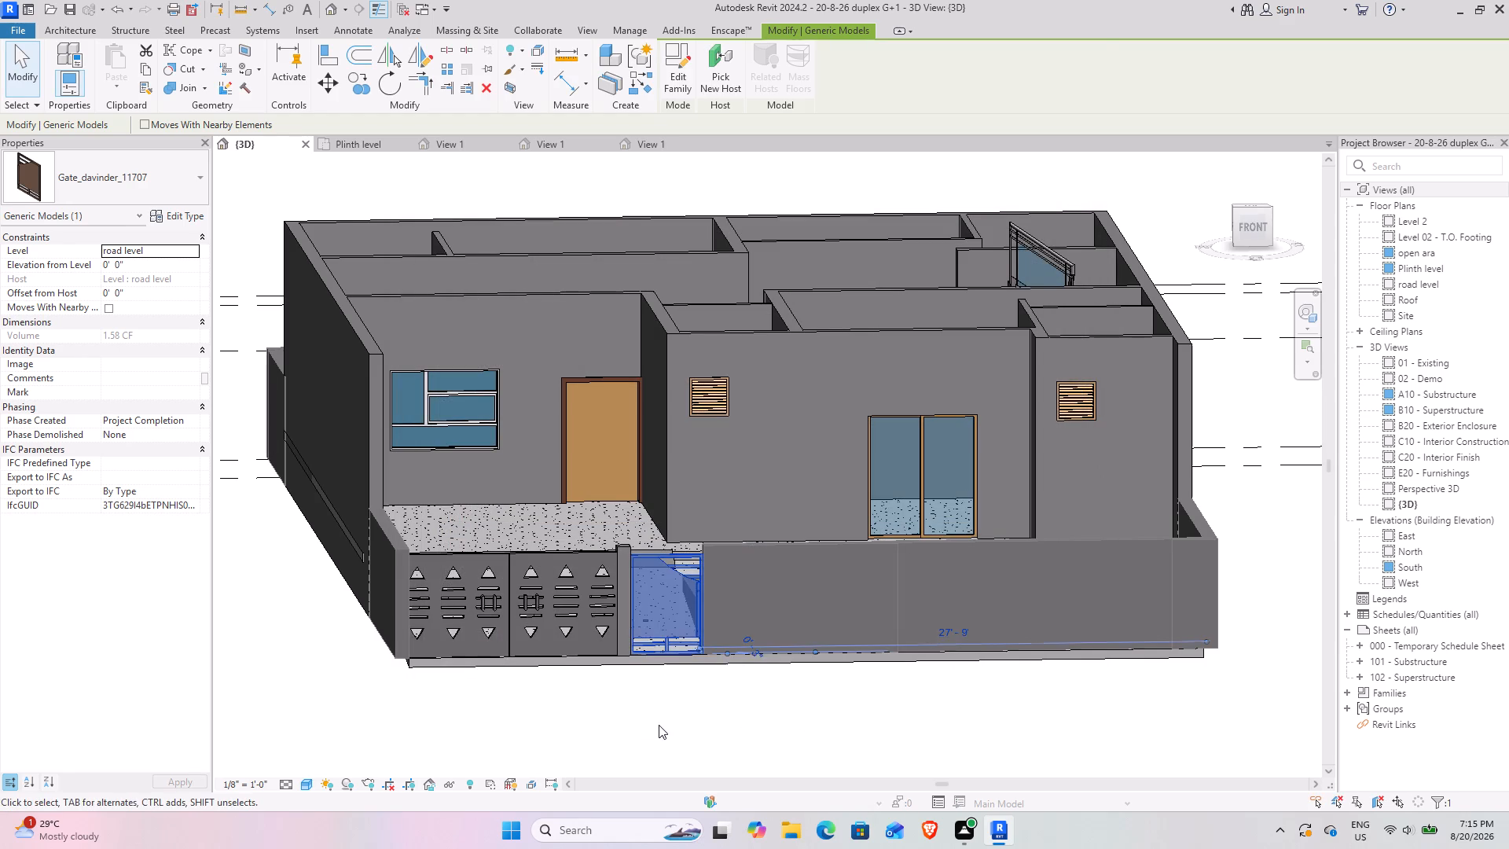
{"action": "left_click", "coordinate": [659, 725]}
Inspect the single gate up close in the 3D view and review its type's material parameters without changing them.
{"action": "middle_click_drag", "start_coordinate": [643, 663], "coordinate": [717, 744]}
{"action": "middle_click_drag", "start_coordinate": [927, 730], "coordinate": [887, 682]}
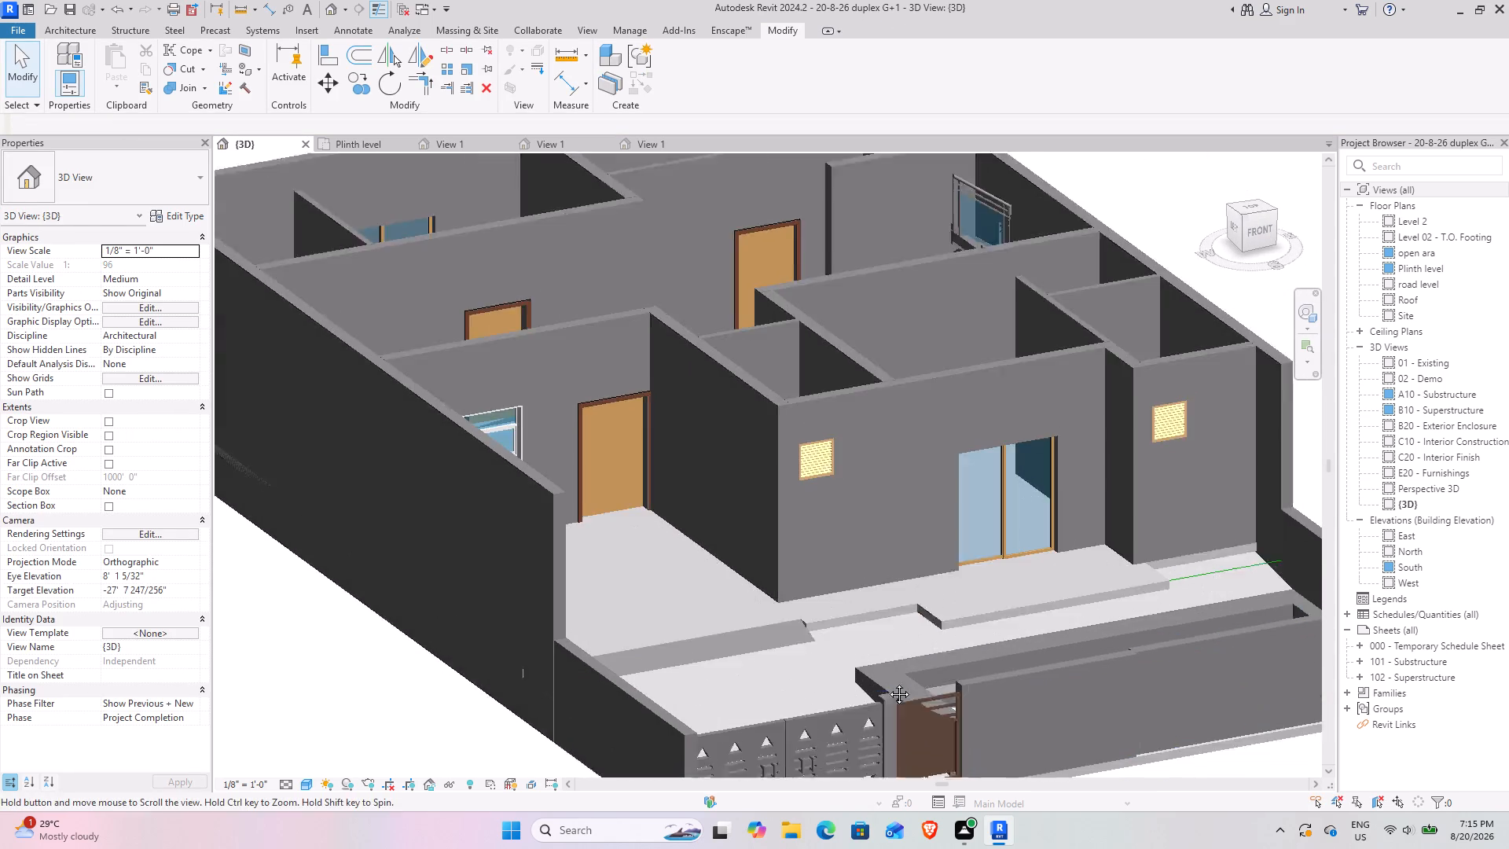
{"action": "middle_click_drag", "start_coordinate": [887, 682], "coordinate": [666, 433]}
{"action": "scroll", "coordinate": [648, 400], "scroll_direction": "up", "scroll_amount": 2}
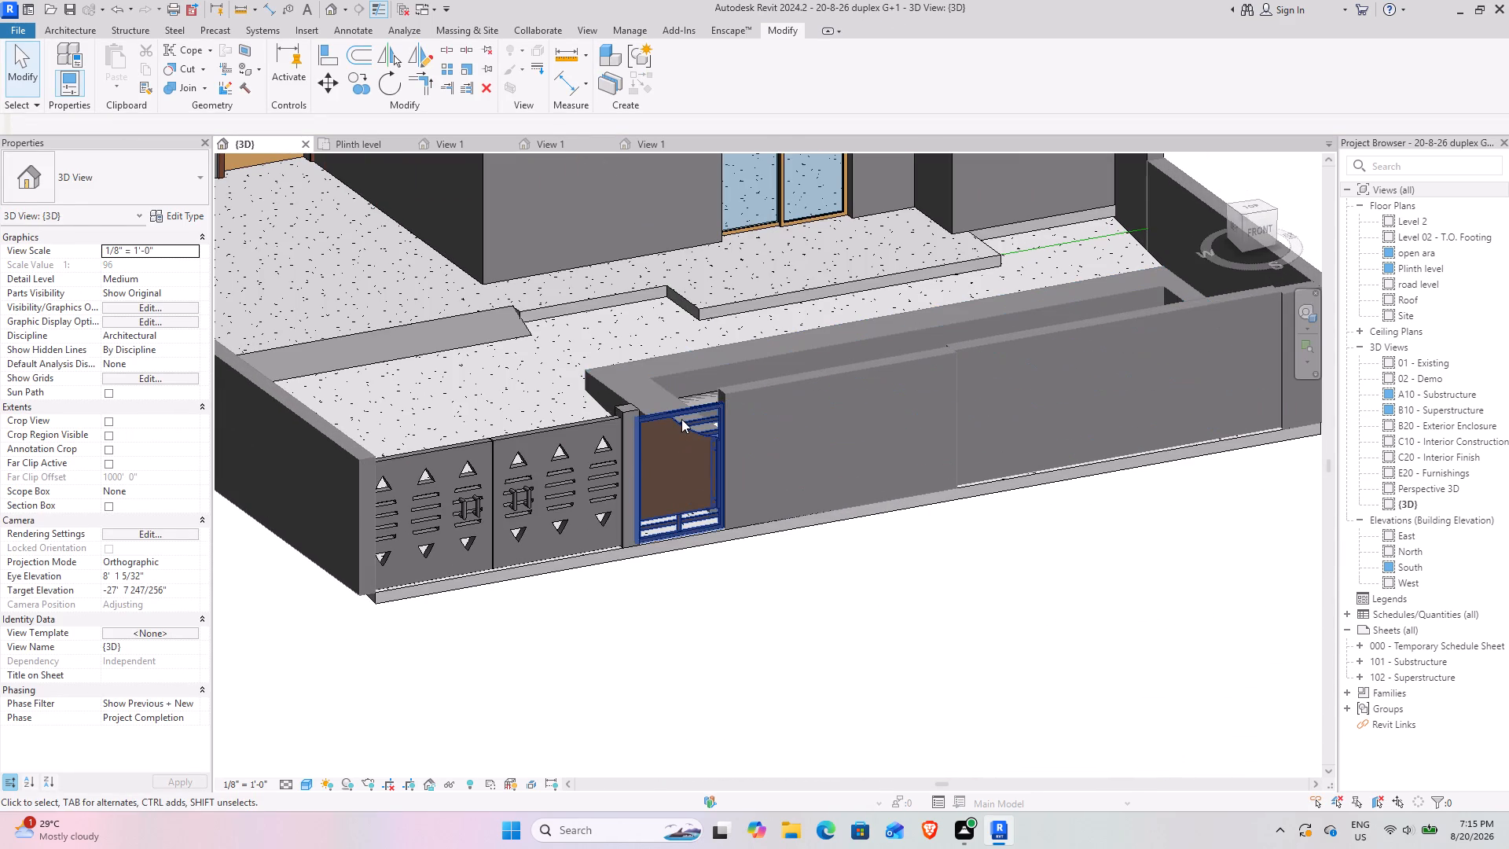
{"action": "left_click", "coordinate": [681, 419]}
{"action": "left_click", "coordinate": [187, 212]}
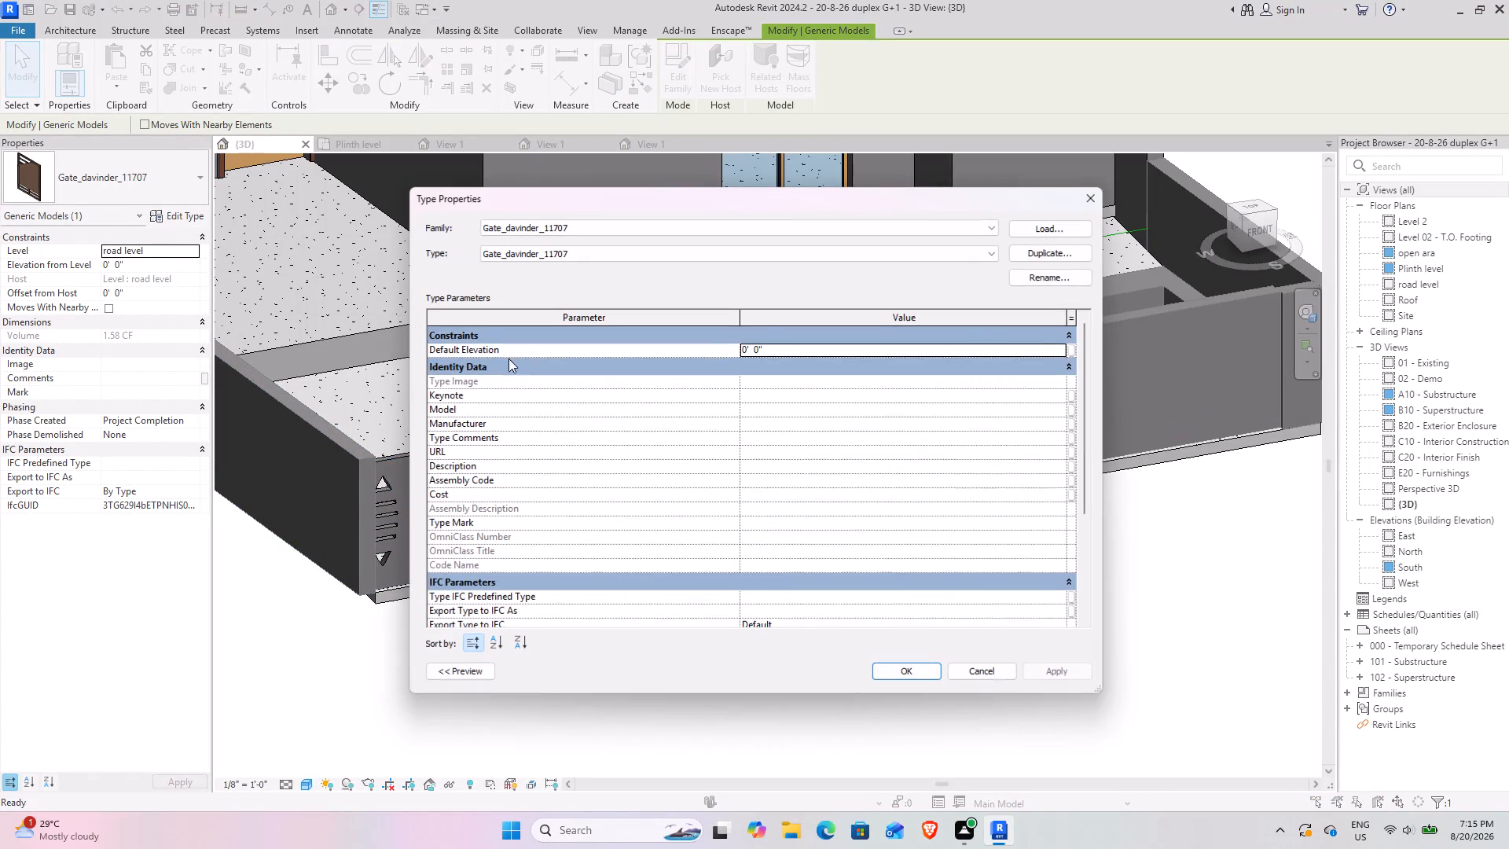
{"action": "scroll", "coordinate": [712, 480], "scroll_direction": "down", "scroll_amount": 3}
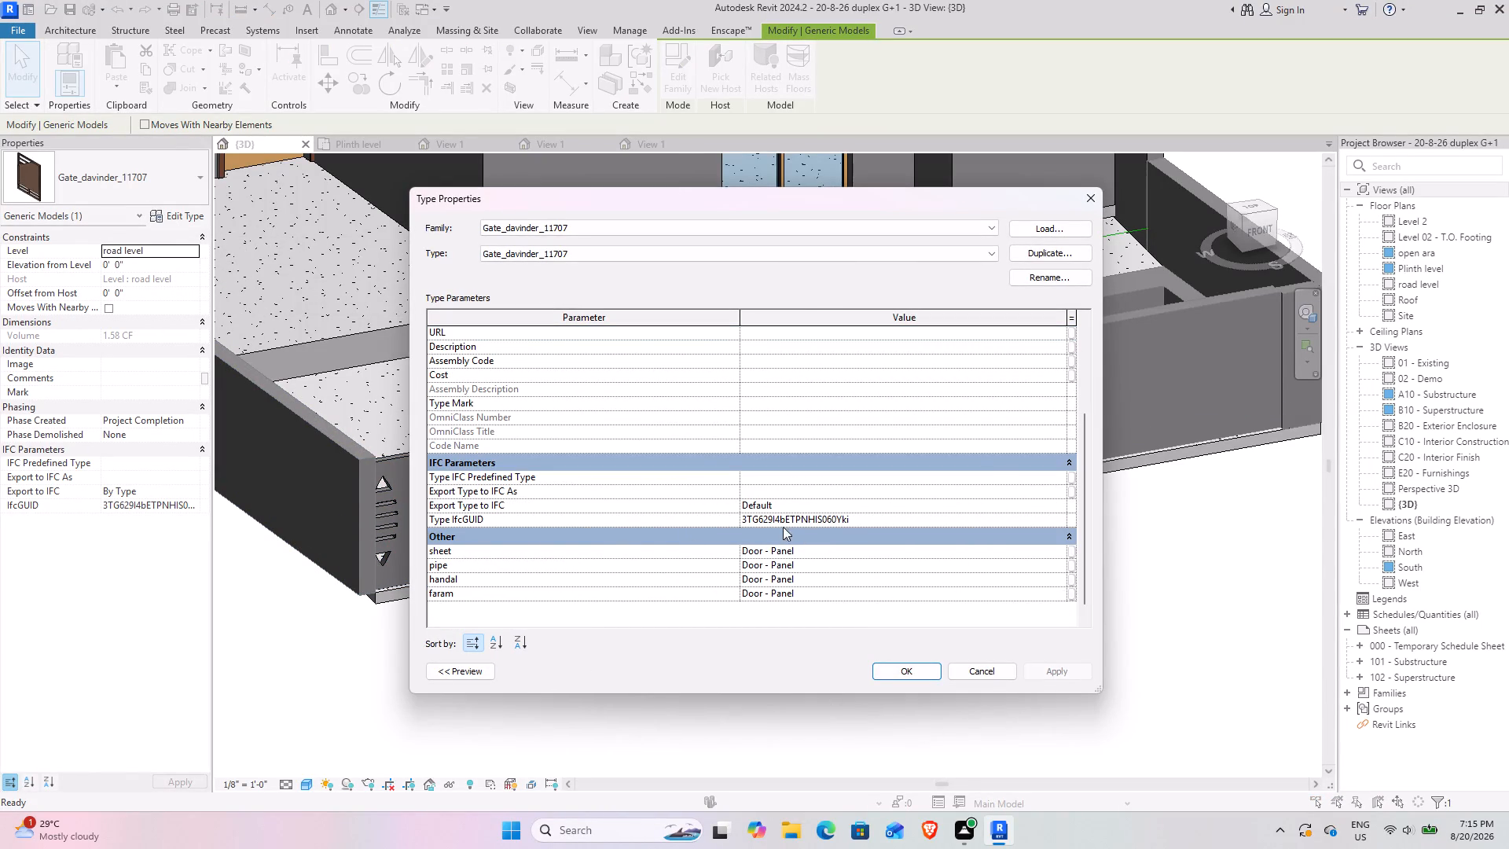
{"action": "scroll", "coordinate": [681, 358], "scroll_direction": "up", "scroll_amount": 3}
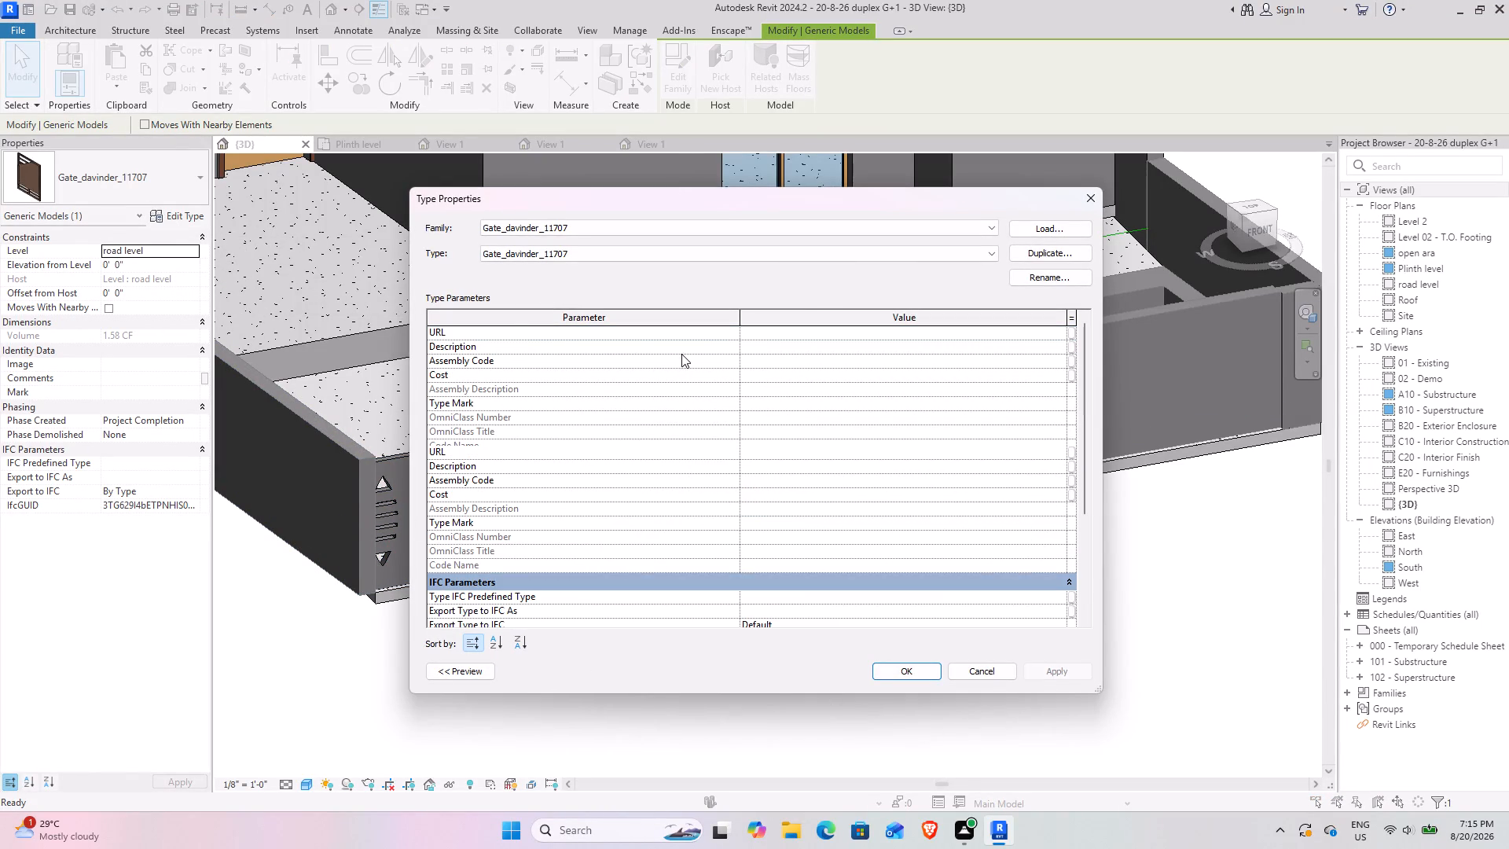
{"action": "scroll", "coordinate": [681, 354], "scroll_direction": "up", "scroll_amount": 1}
{"action": "left_click", "coordinate": [358, 682]}
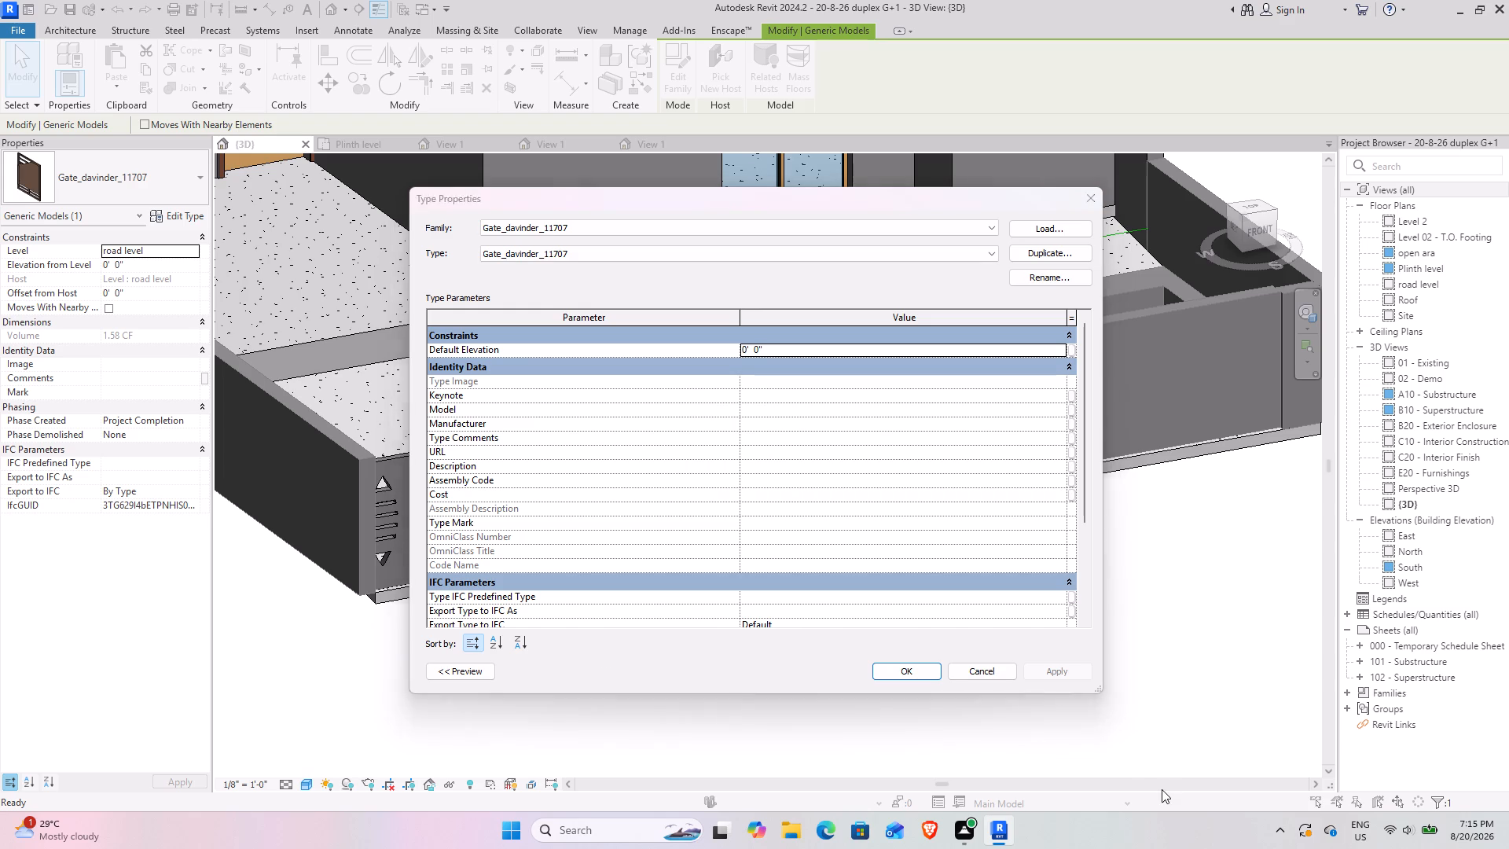
{"action": "left_click", "coordinate": [982, 675]}
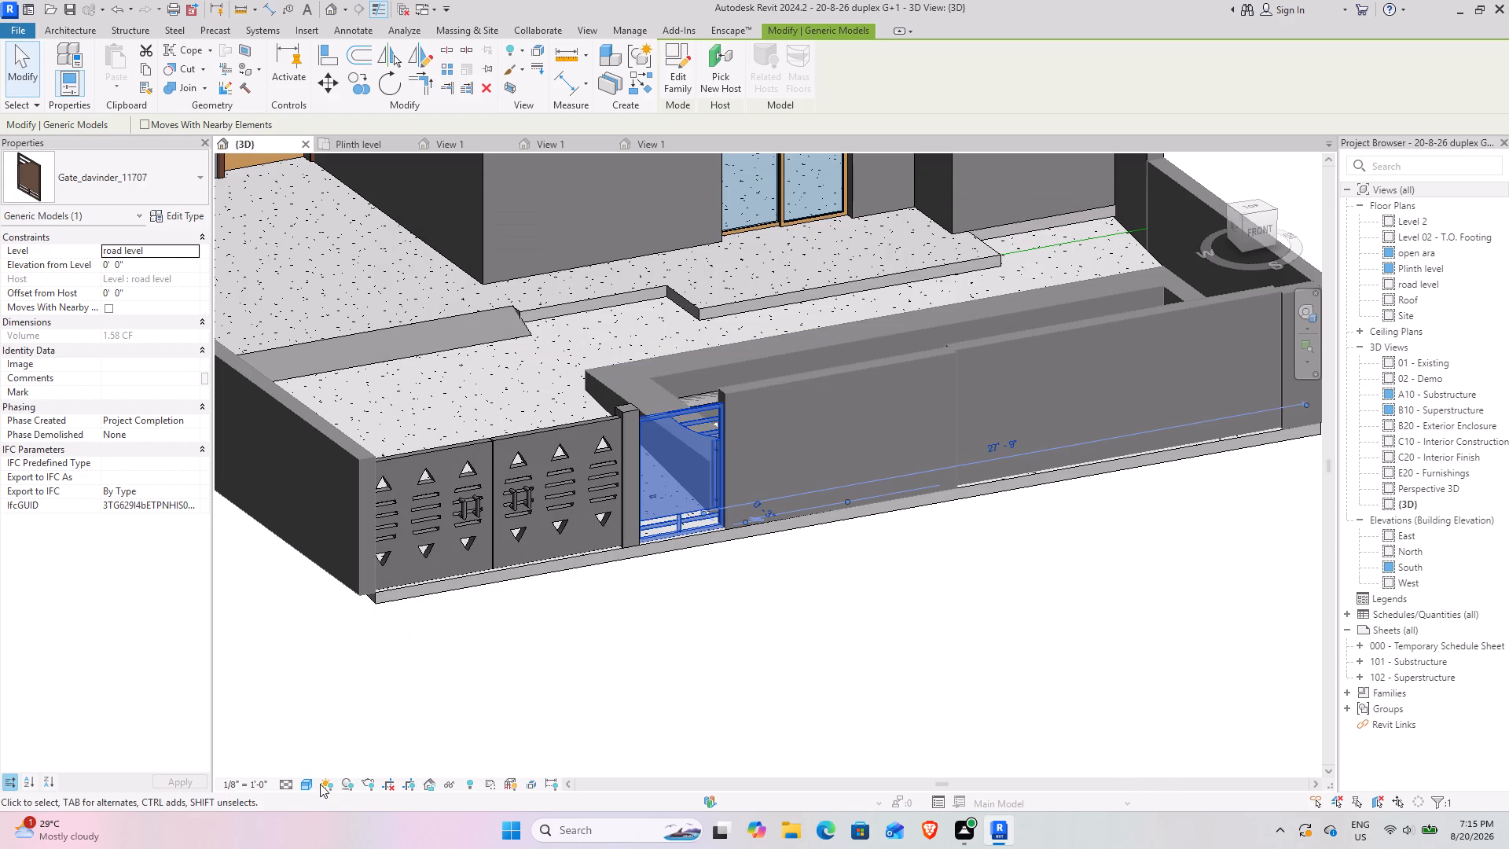
Switch the 3D view to the Realistic visual style.
{"action": "left_click", "coordinate": [309, 782]}
{"action": "left_click", "coordinate": [325, 770]}
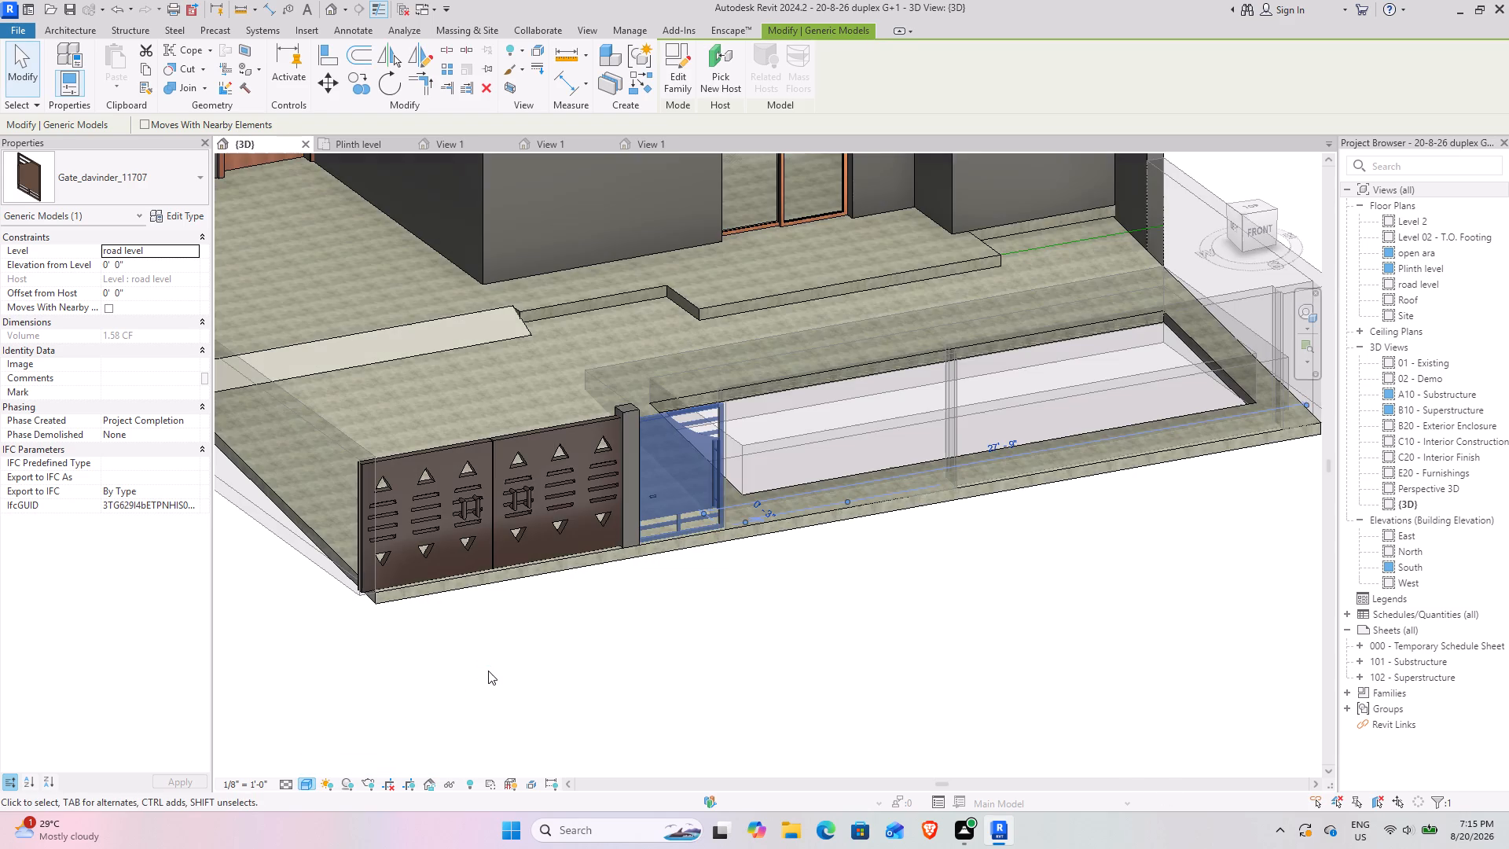
Examine the gates, front compound wall and forecourt from several sides in the realistic 3D view.
{"action": "scroll", "coordinate": [488, 671], "scroll_direction": "down", "scroll_amount": 6}
{"action": "middle_click_drag", "start_coordinate": [693, 671], "coordinate": [826, 654]}
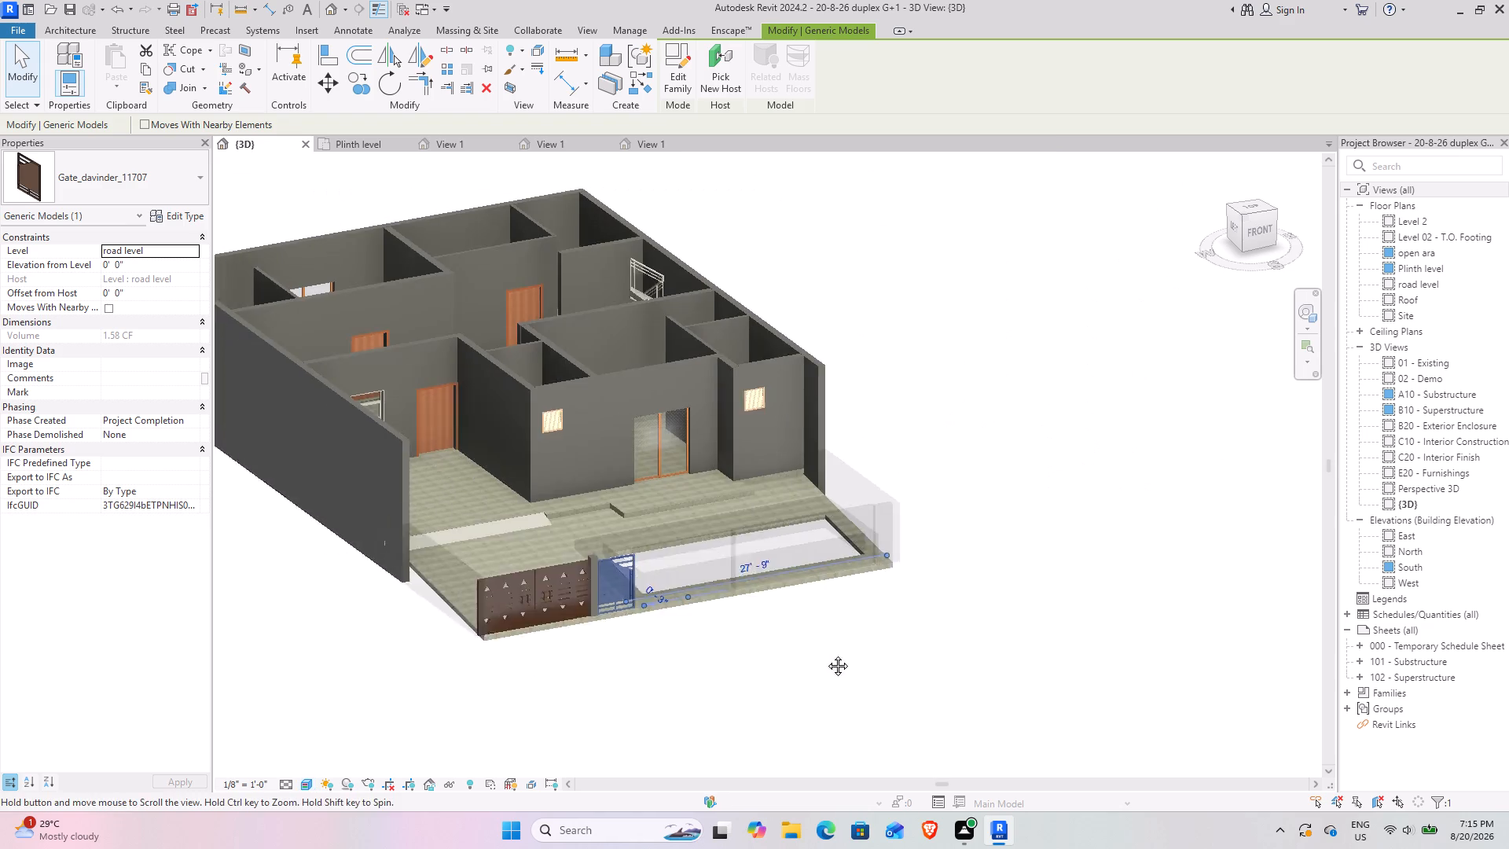
{"action": "middle_click_drag", "start_coordinate": [826, 654], "coordinate": [891, 640]}
{"action": "middle_click_drag", "start_coordinate": [623, 645], "coordinate": [761, 587], "text": "shift"}
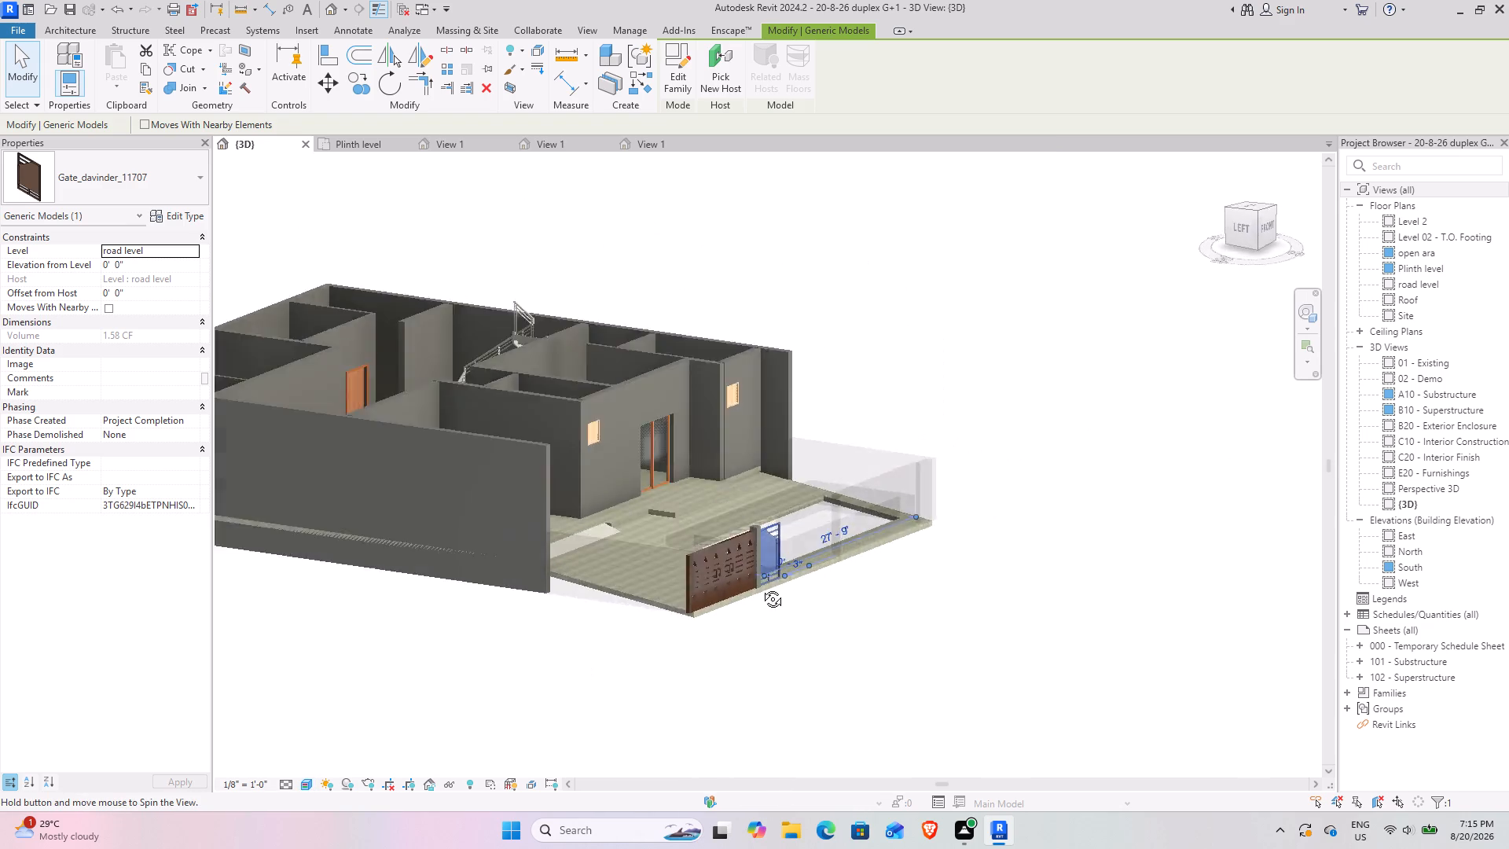
{"action": "middle_click_drag", "start_coordinate": [761, 587], "coordinate": [722, 755], "text": "shift"}
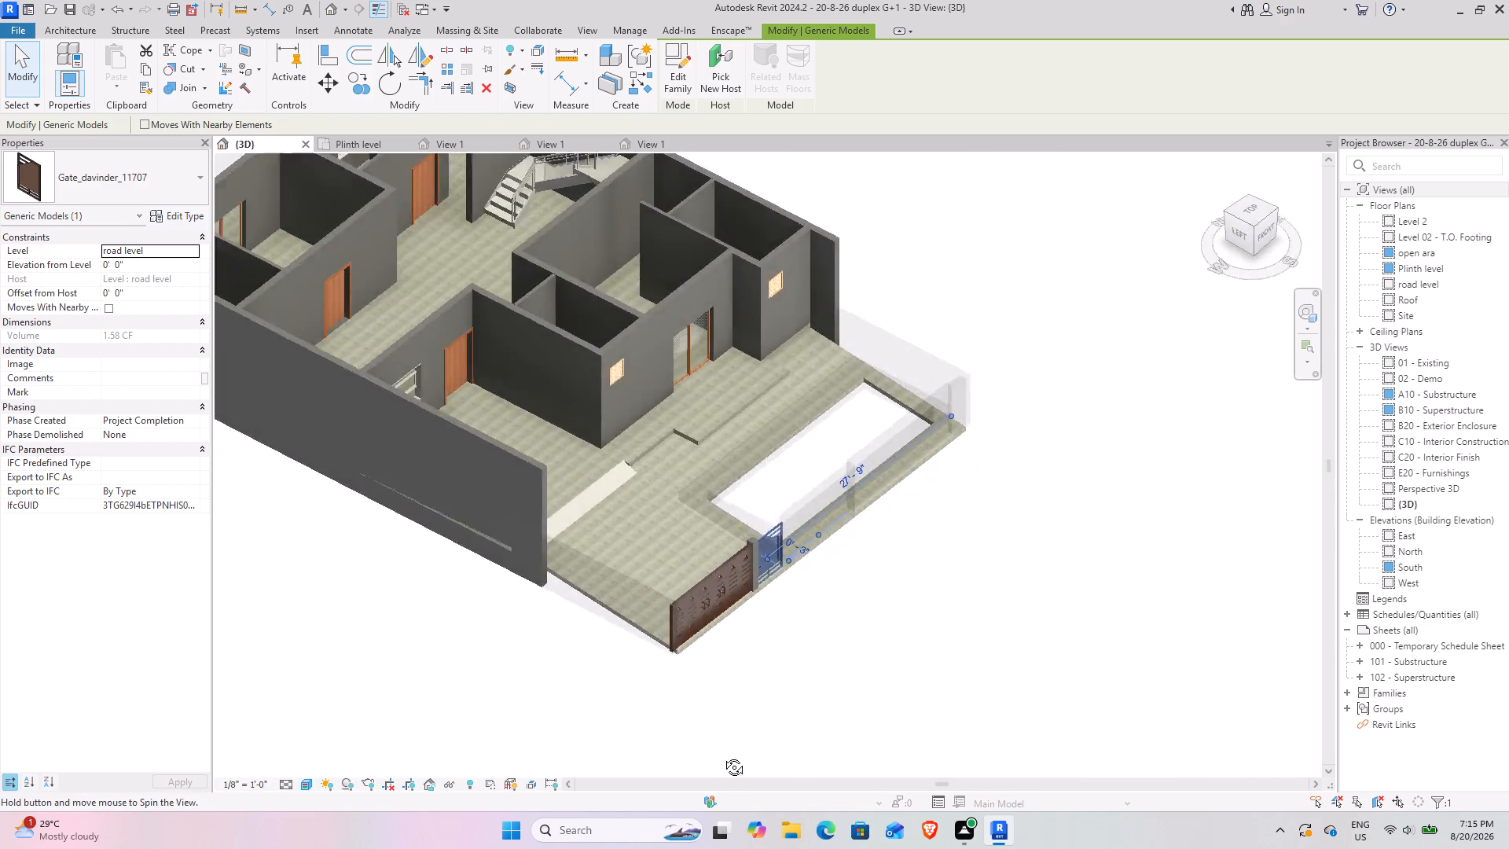
{"action": "middle_click_drag", "start_coordinate": [722, 755], "coordinate": [821, 730], "text": "shift"}
{"action": "scroll", "coordinate": [789, 606], "scroll_direction": "down", "scroll_amount": 8}
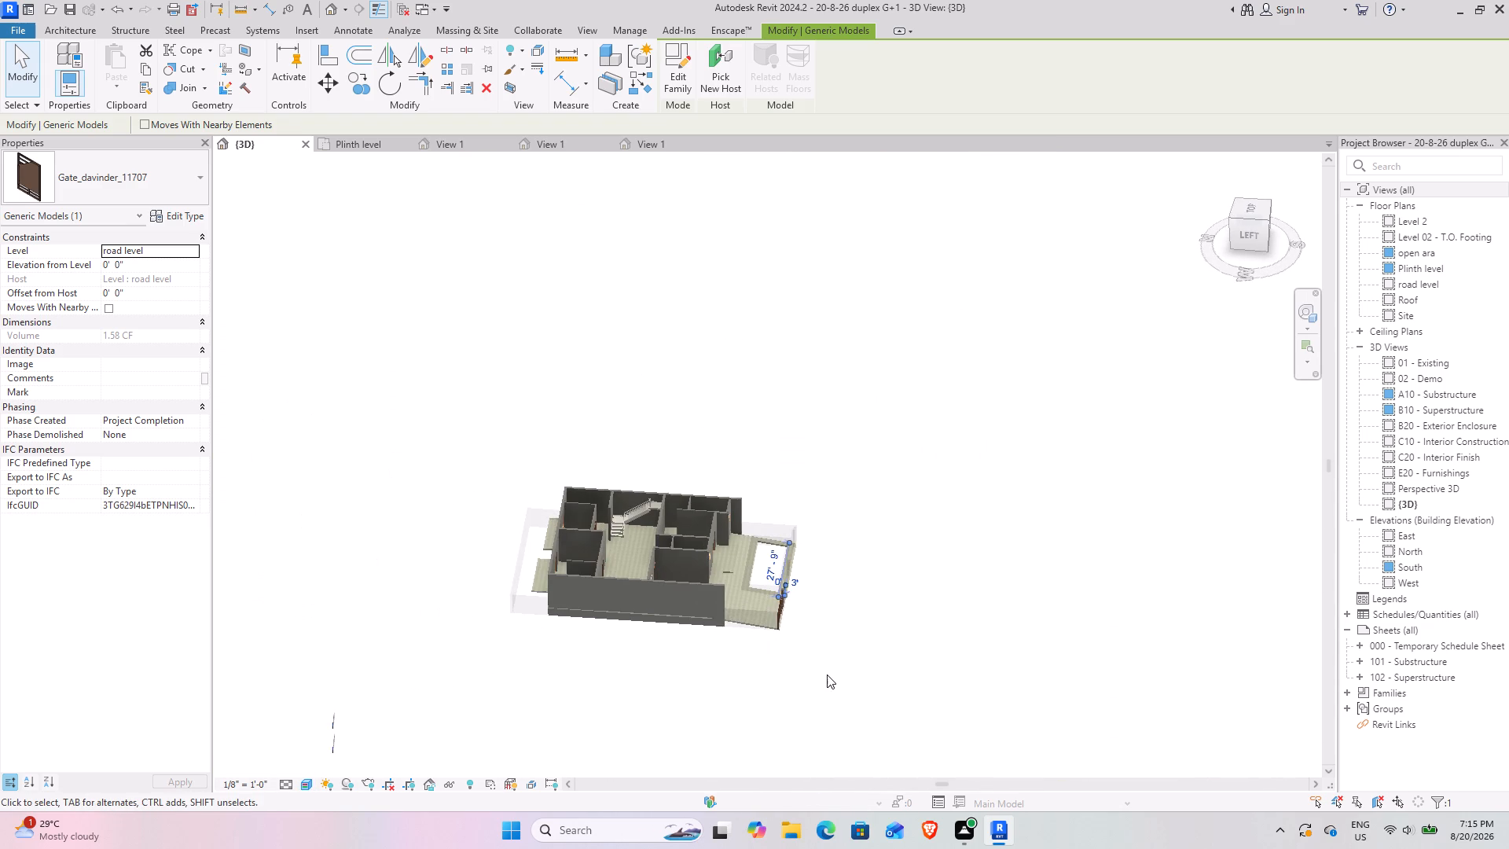
{"action": "middle_click_drag", "start_coordinate": [825, 674], "coordinate": [778, 538]}
{"action": "middle_click_drag", "start_coordinate": [677, 542], "coordinate": [509, 538], "text": "shift"}
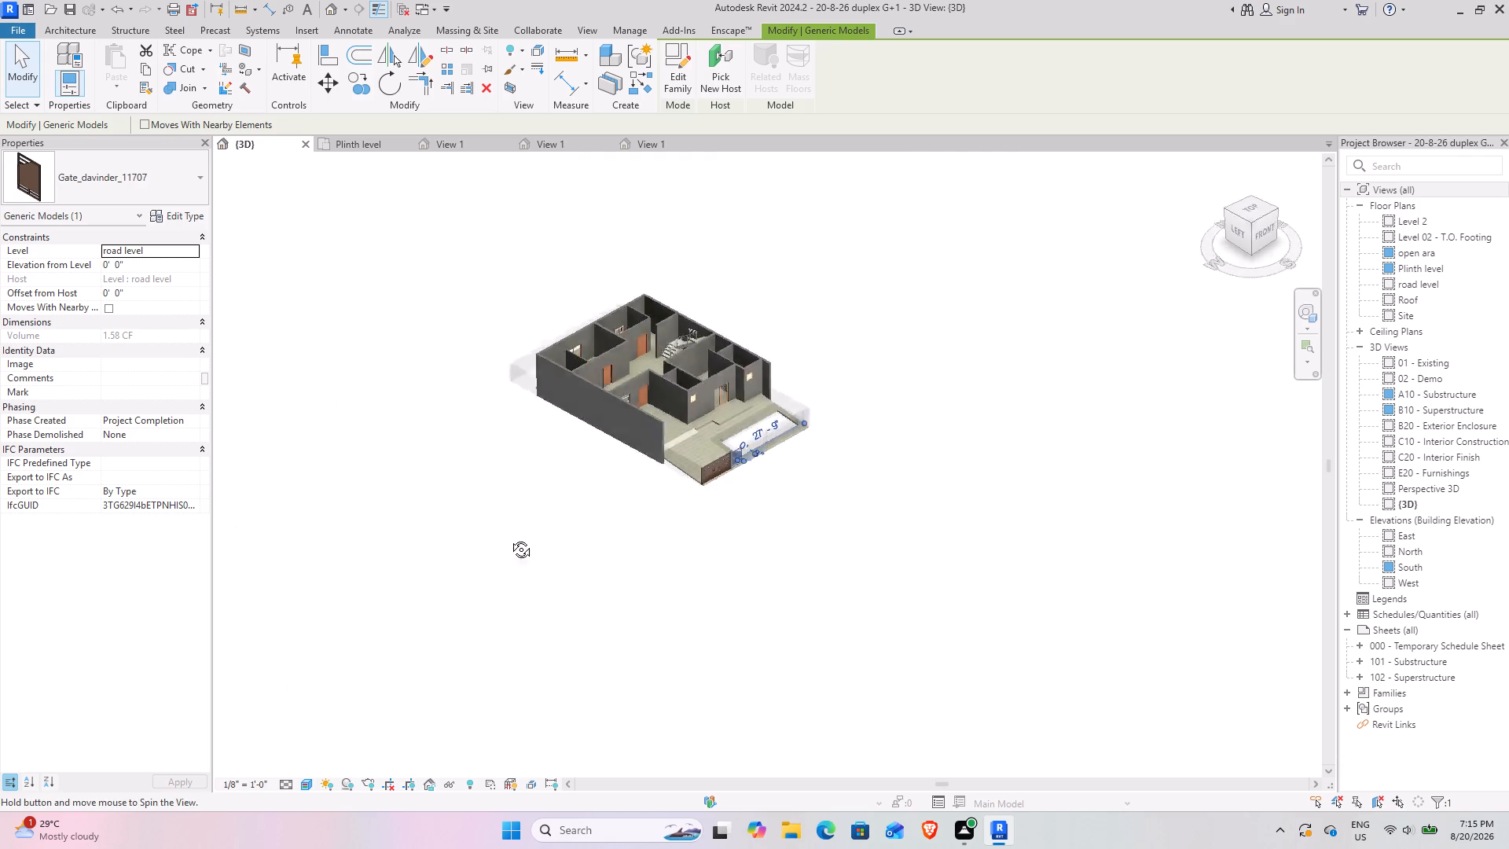
{"action": "middle_click_drag", "start_coordinate": [509, 538], "coordinate": [481, 542], "text": "shift"}
{"action": "left_click", "coordinate": [815, 507]}
{"action": "left_click", "coordinate": [827, 522]}
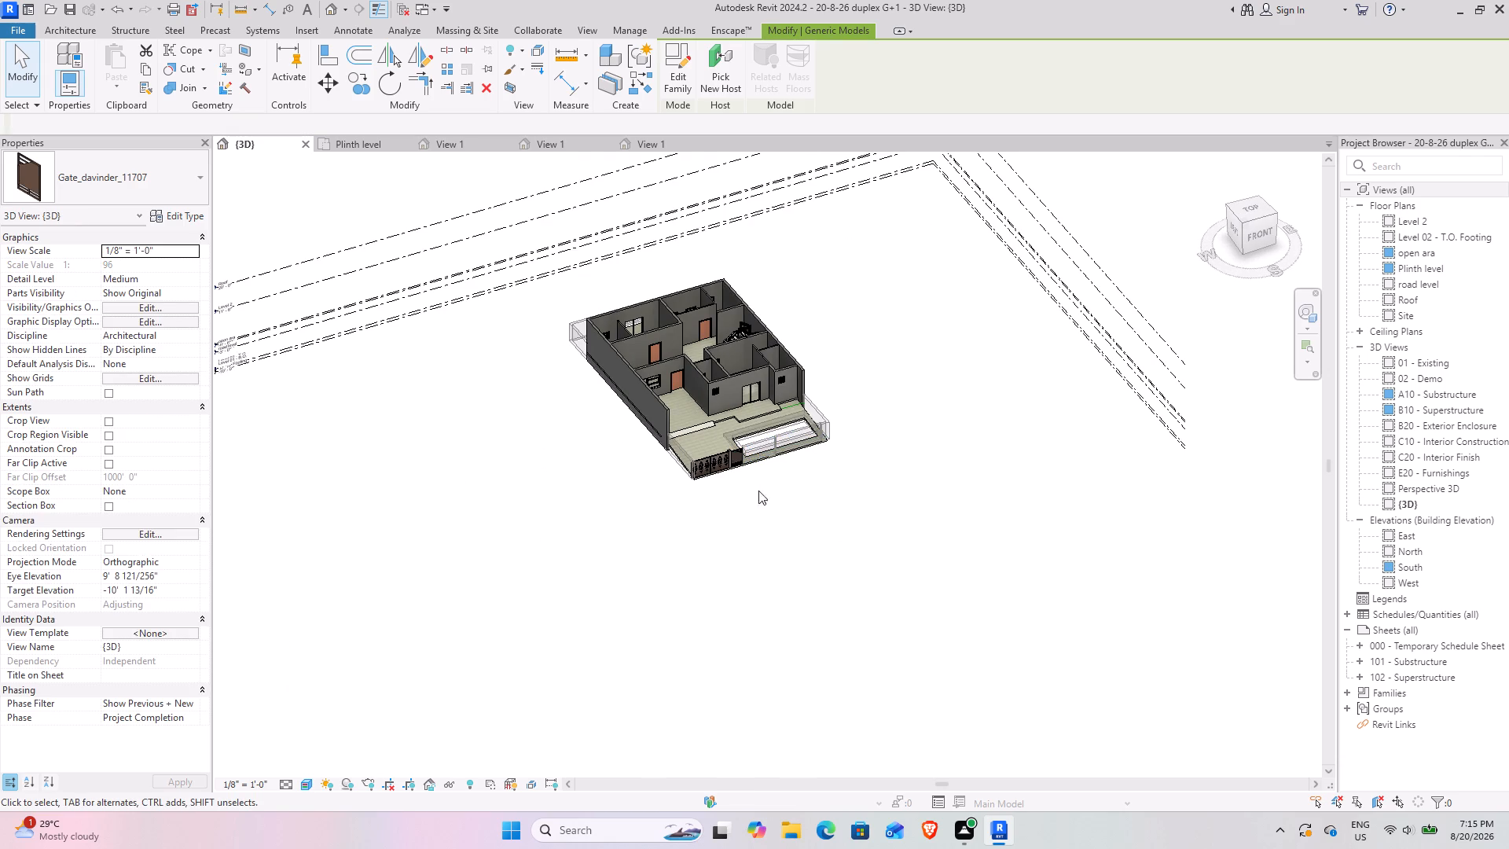
{"action": "scroll", "coordinate": [836, 395], "scroll_direction": "up", "scroll_amount": 11}
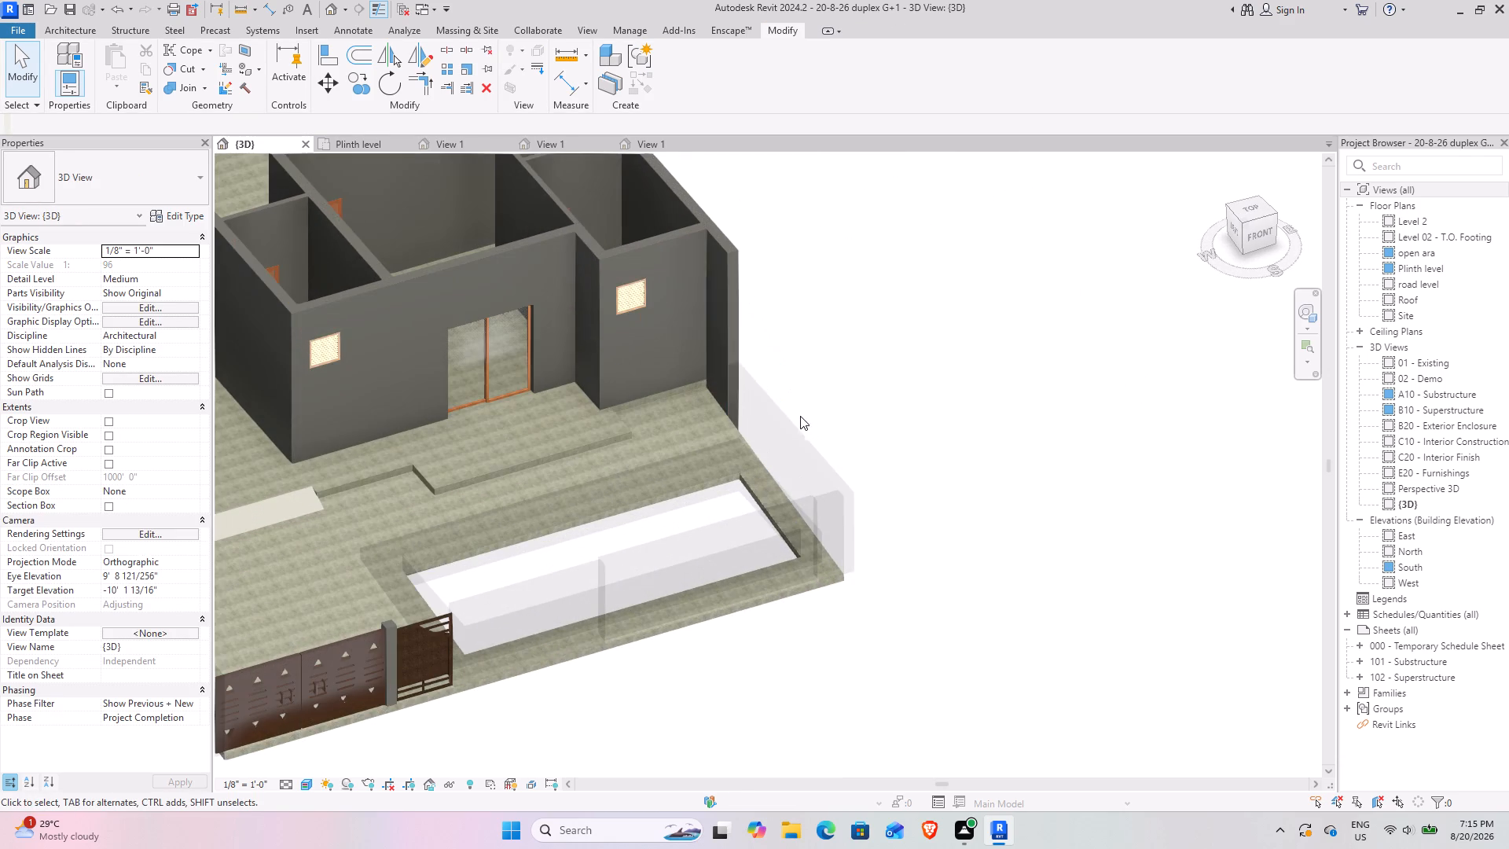
{"action": "middle_click_drag", "start_coordinate": [886, 591], "coordinate": [644, 579], "text": "shift"}
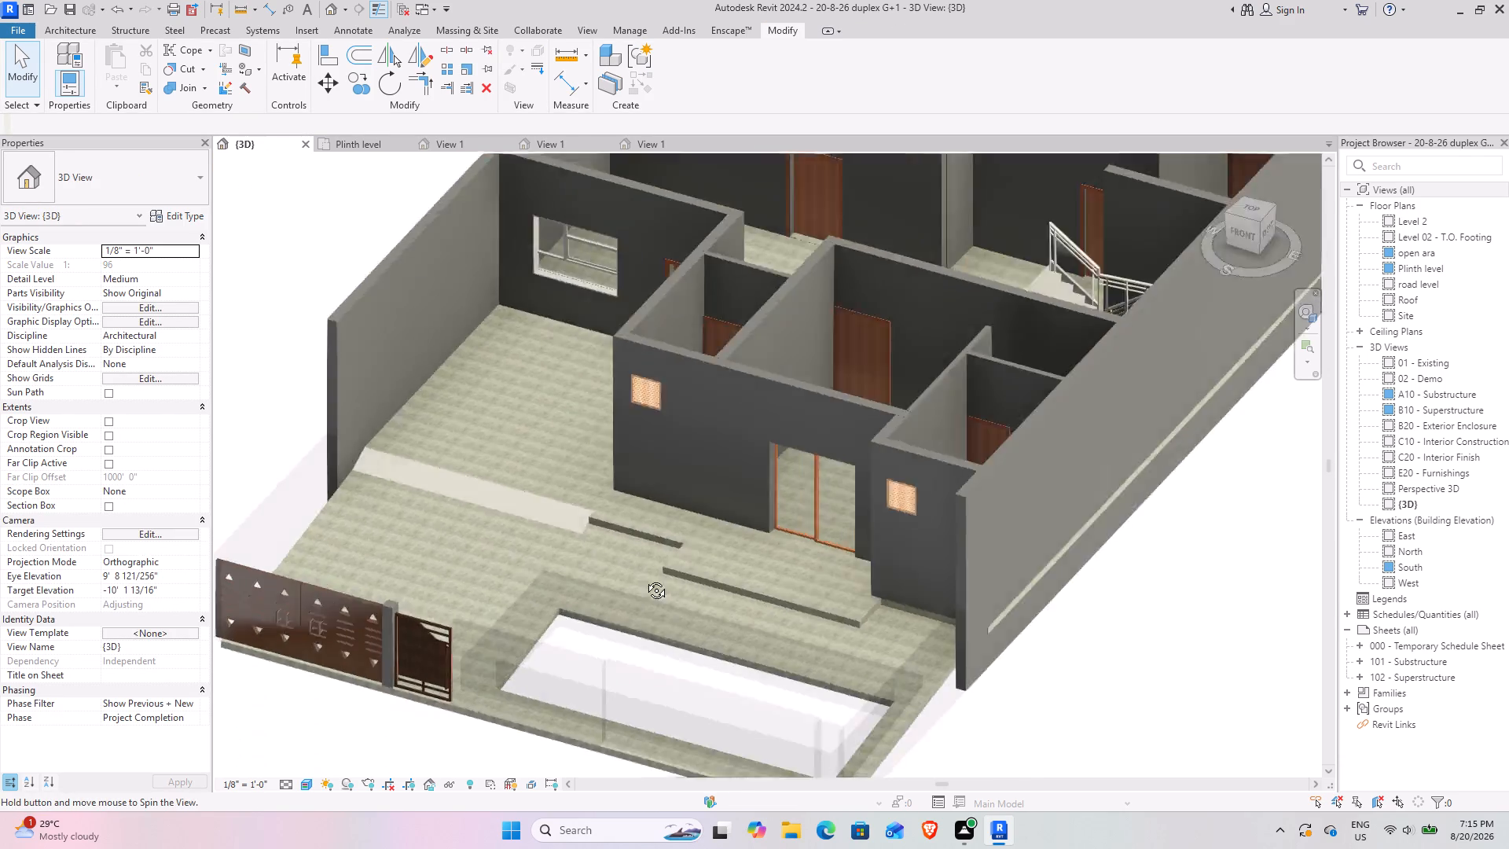
{"action": "middle_click_drag", "start_coordinate": [644, 579], "coordinate": [634, 579], "text": "shift"}
{"action": "middle_click_drag", "start_coordinate": [616, 603], "coordinate": [501, 480]}
{"action": "middle_click_drag", "start_coordinate": [484, 575], "coordinate": [751, 641], "text": "shift"}
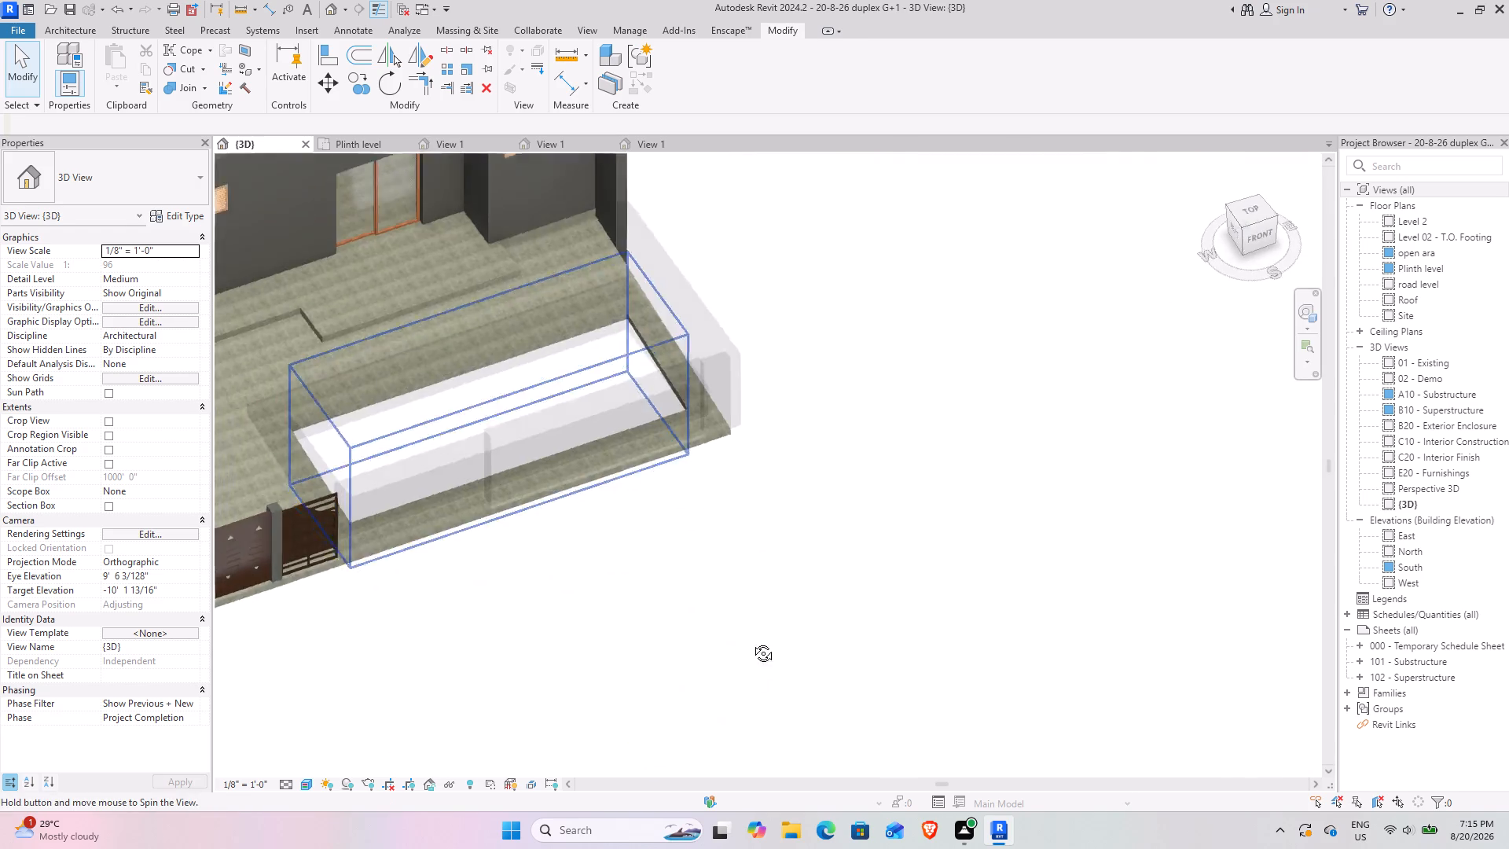
Examine the house walls, rooms, forecourt and transparent compound walls from several sides in the 3D view.
{"action": "middle_click_drag", "start_coordinate": [751, 641], "coordinate": [753, 641], "text": "shift"}
{"action": "middle_click_drag", "start_coordinate": [568, 543], "coordinate": [1202, 575]}
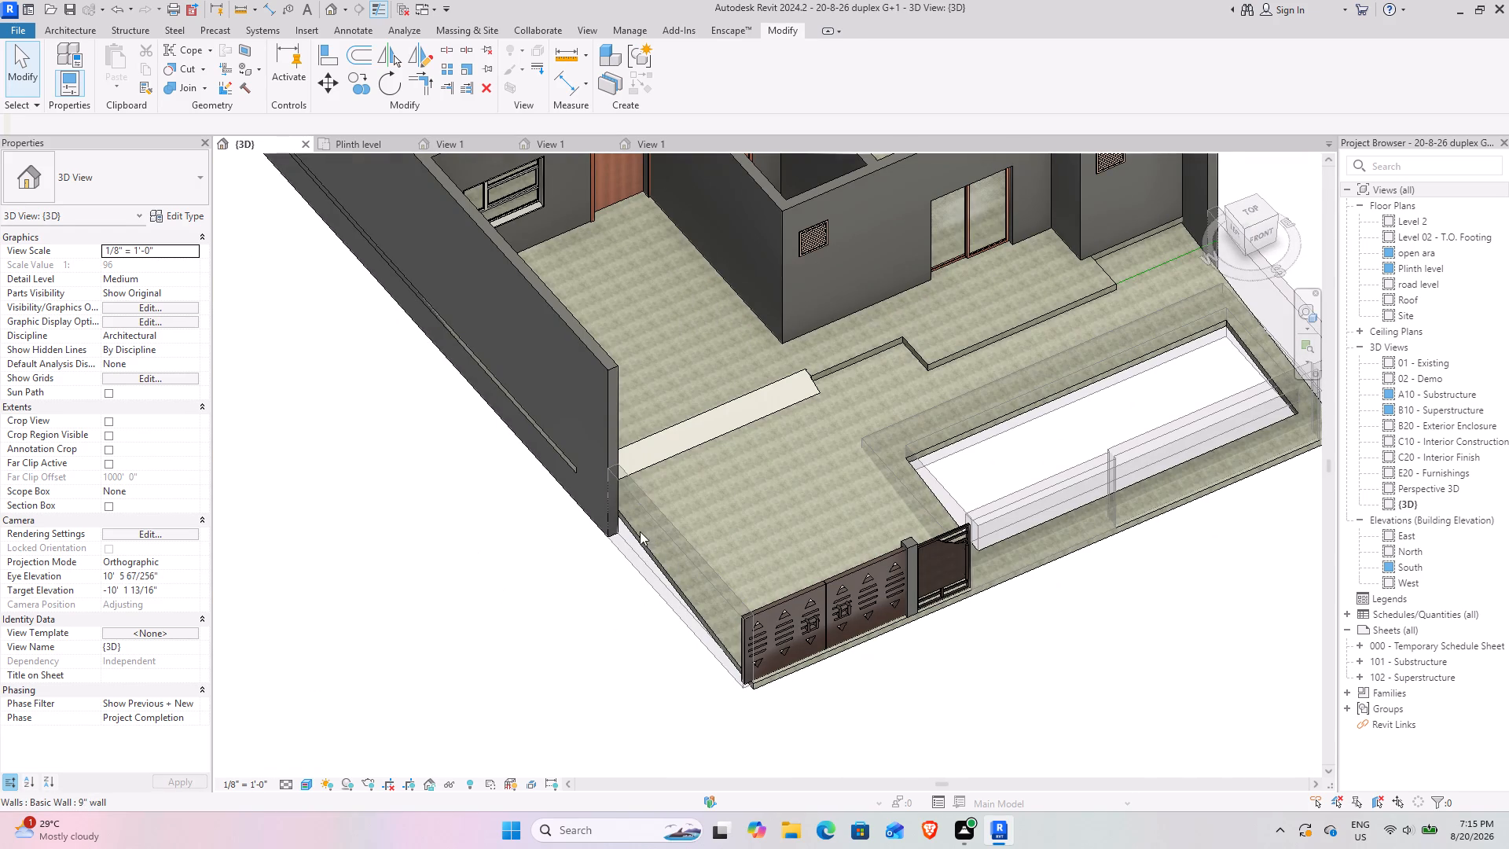
{"action": "scroll", "coordinate": [588, 581], "scroll_direction": "down", "scroll_amount": 3}
{"action": "middle_click_drag", "start_coordinate": [571, 626], "coordinate": [696, 502], "text": "shift"}
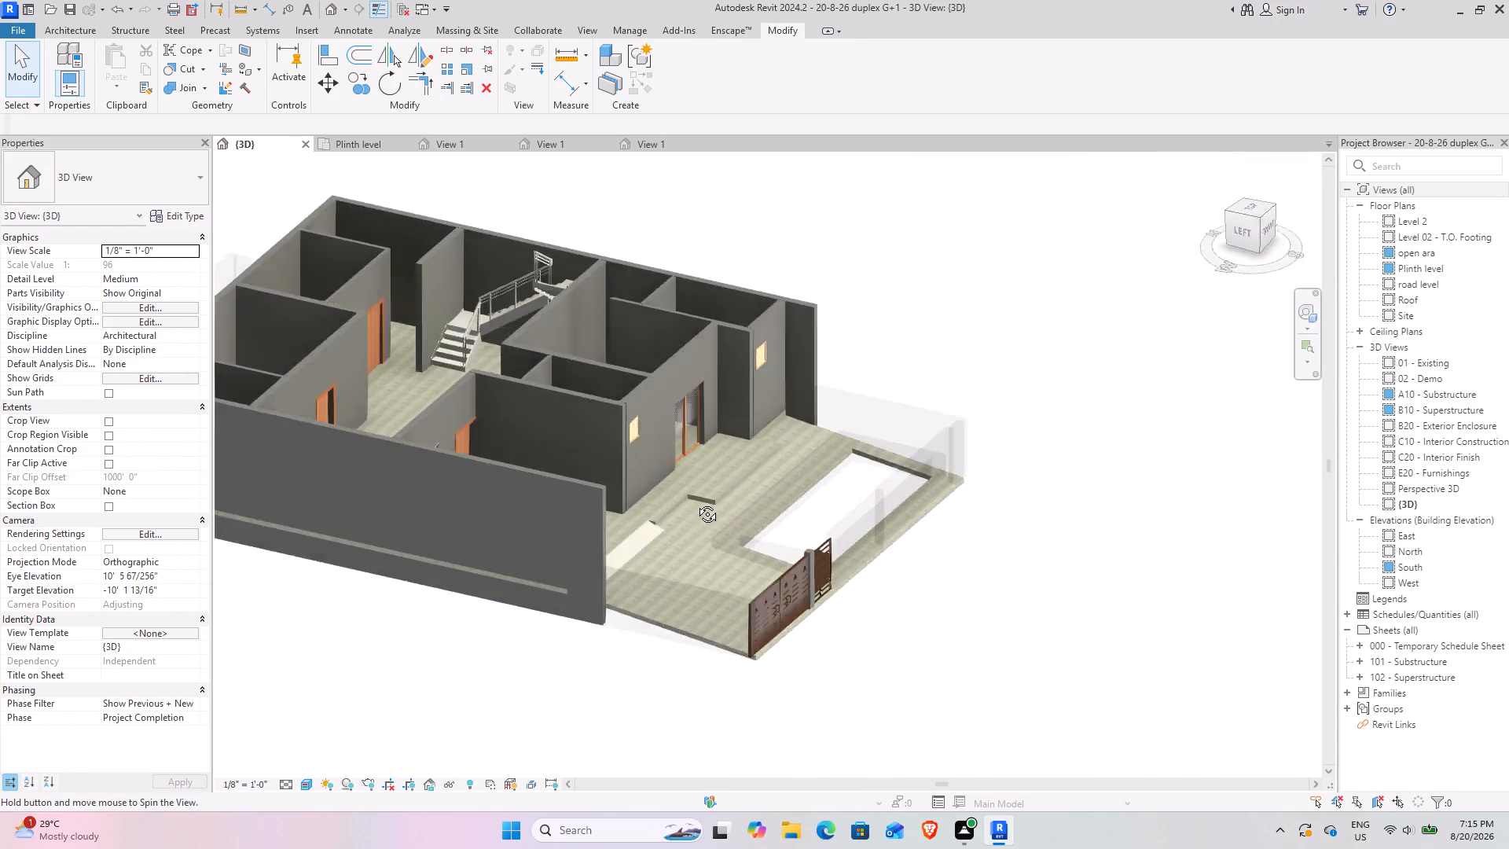
{"action": "middle_click_drag", "start_coordinate": [696, 502], "coordinate": [563, 555], "text": "shift"}
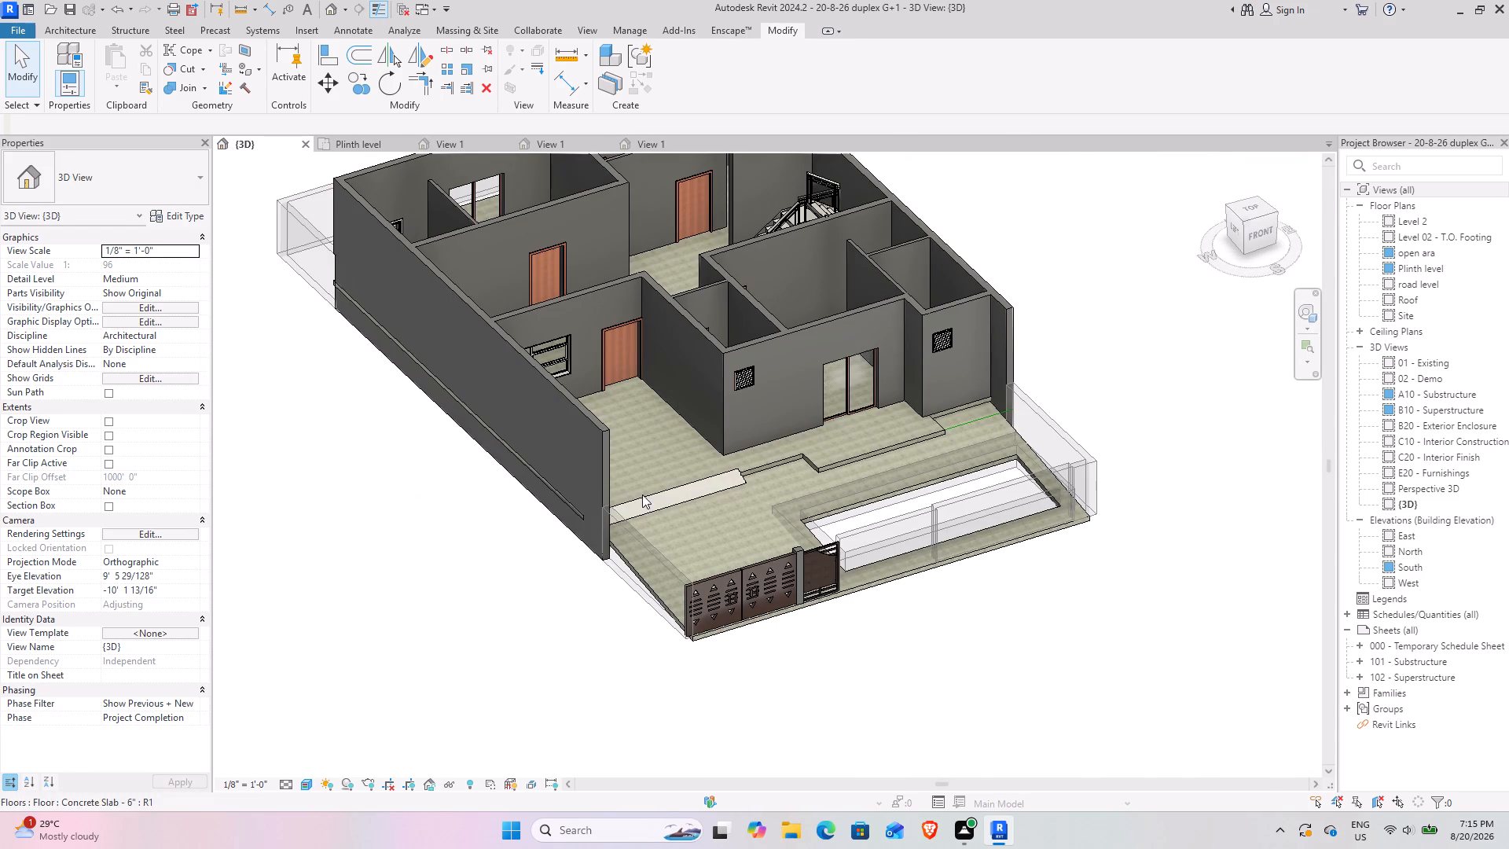
{"action": "middle_click_drag", "start_coordinate": [740, 472], "coordinate": [887, 704]}
{"action": "middle_click_drag", "start_coordinate": [549, 605], "coordinate": [711, 607], "text": "shift"}
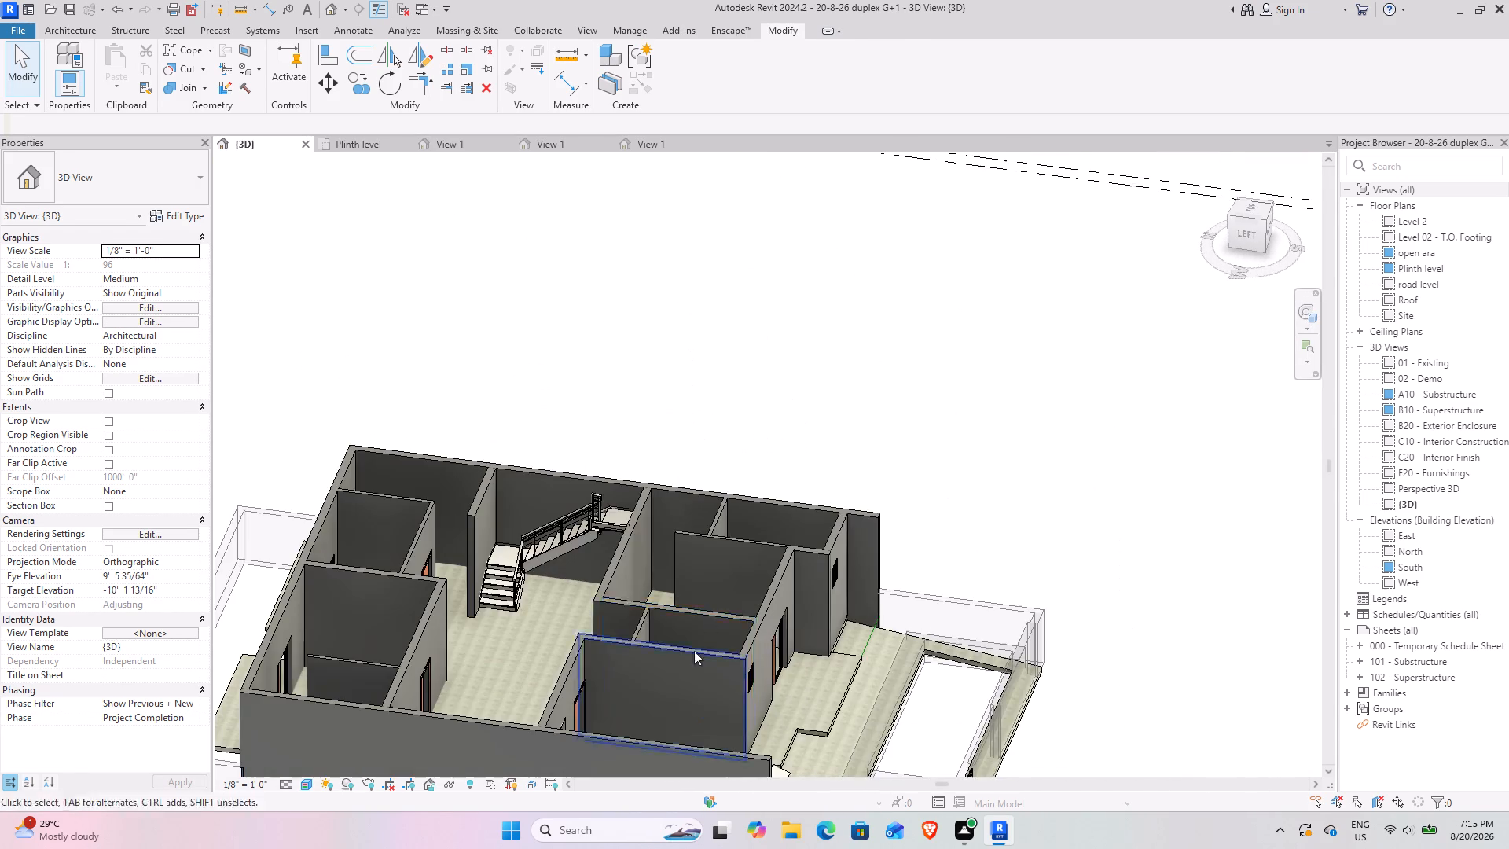
{"action": "middle_click_drag", "start_coordinate": [689, 650], "coordinate": [885, 456]}
{"action": "middle_click_drag", "start_coordinate": [652, 668], "coordinate": [786, 678], "text": "shift"}
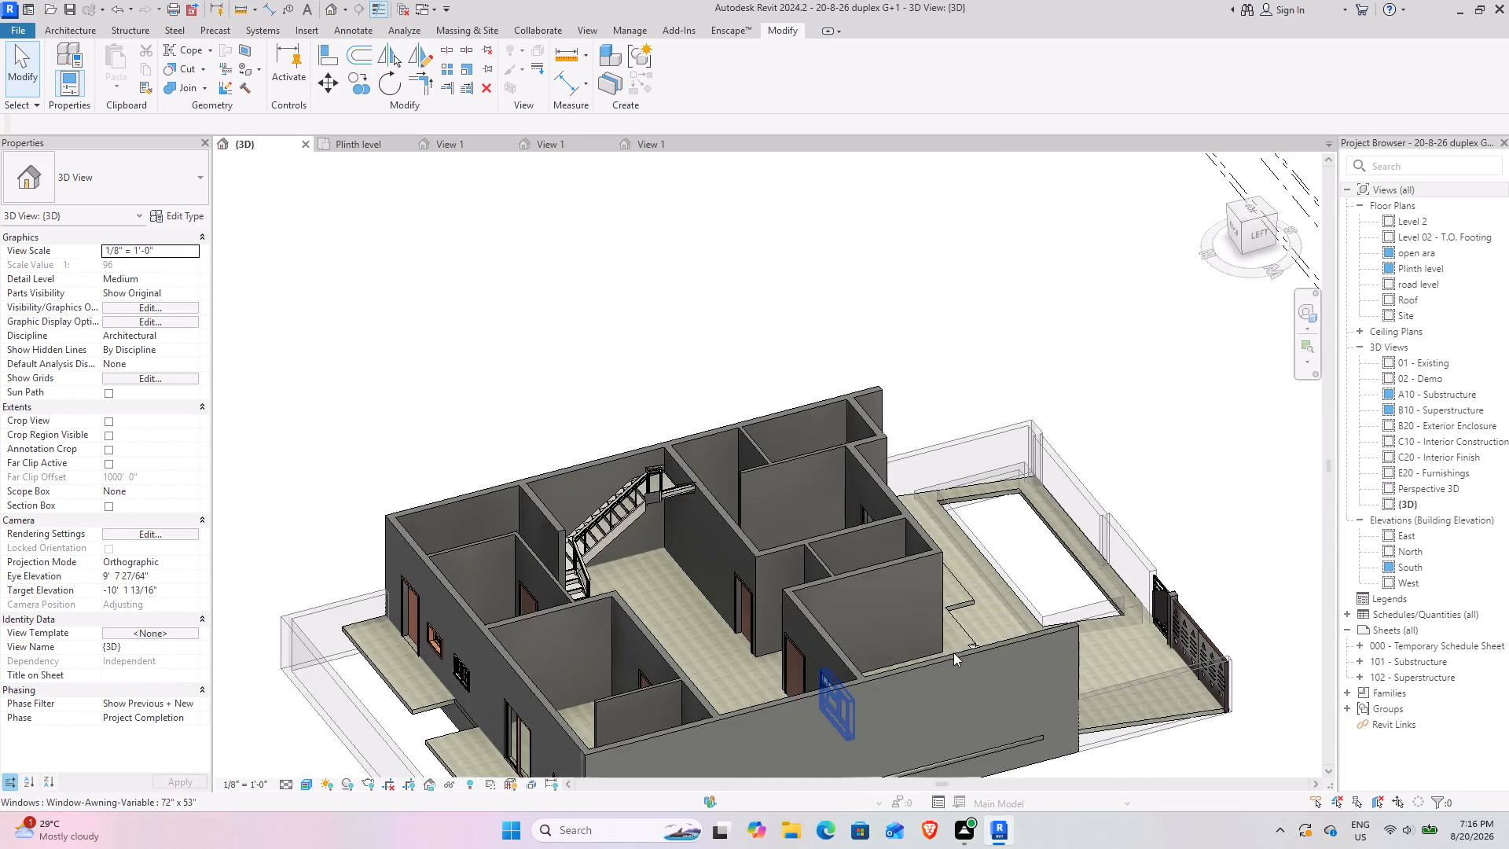
{"action": "middle_click_drag", "start_coordinate": [941, 652], "coordinate": [590, 641]}
{"action": "middle_click_drag", "start_coordinate": [1019, 649], "coordinate": [693, 631]}
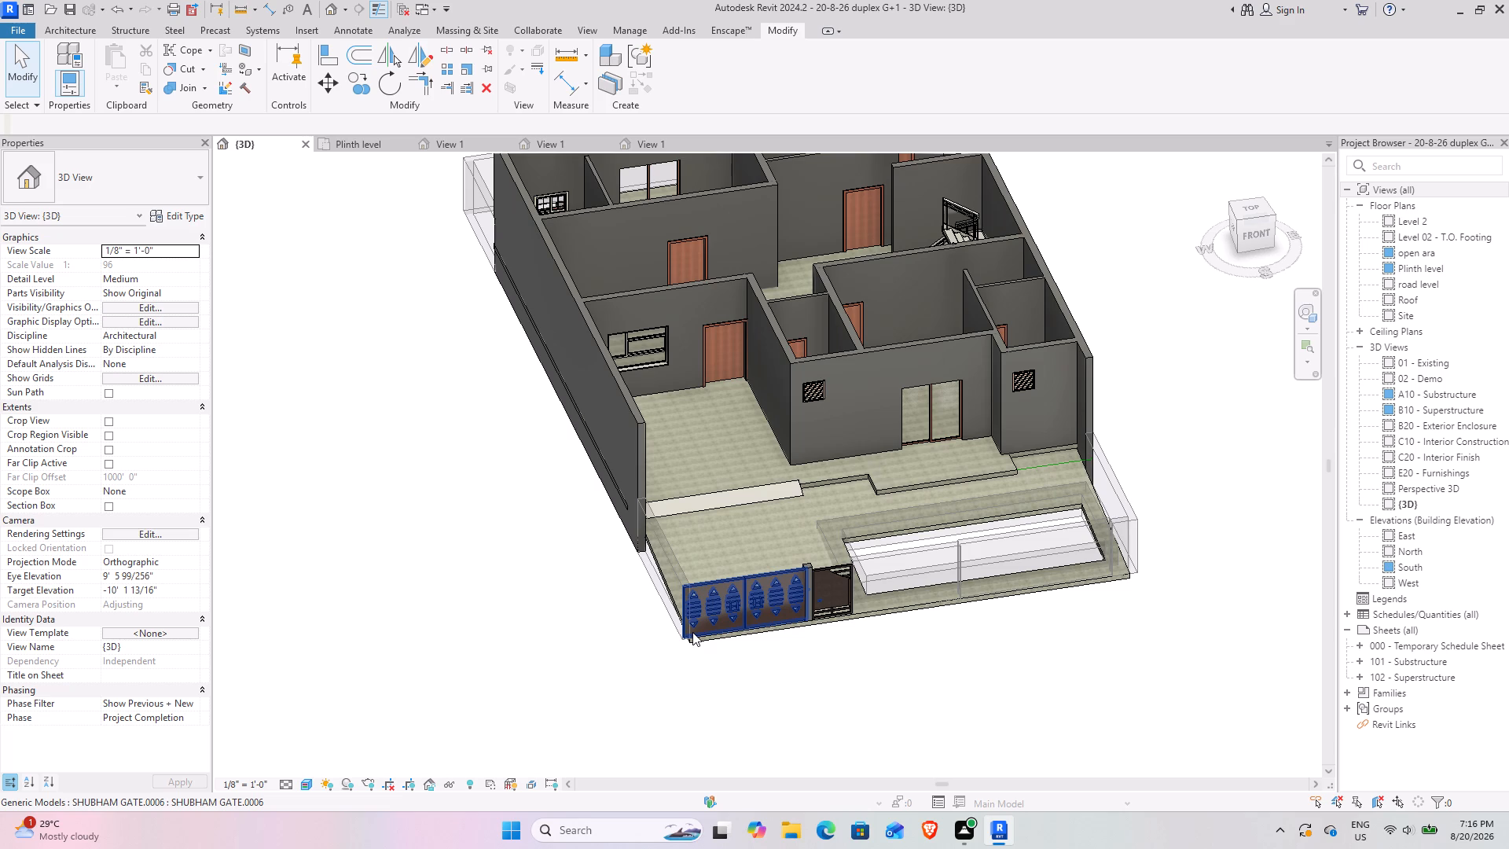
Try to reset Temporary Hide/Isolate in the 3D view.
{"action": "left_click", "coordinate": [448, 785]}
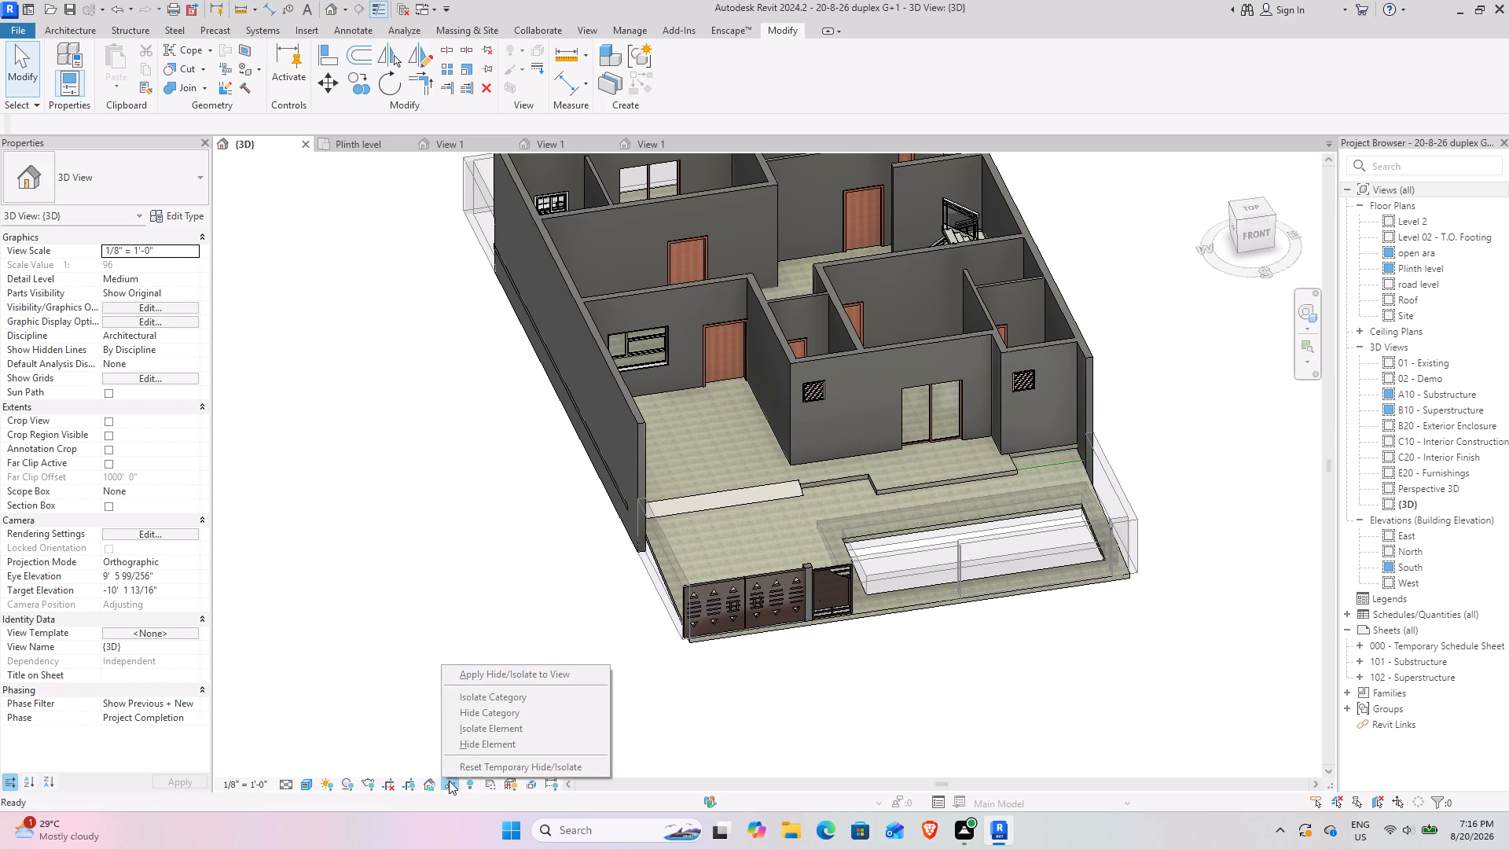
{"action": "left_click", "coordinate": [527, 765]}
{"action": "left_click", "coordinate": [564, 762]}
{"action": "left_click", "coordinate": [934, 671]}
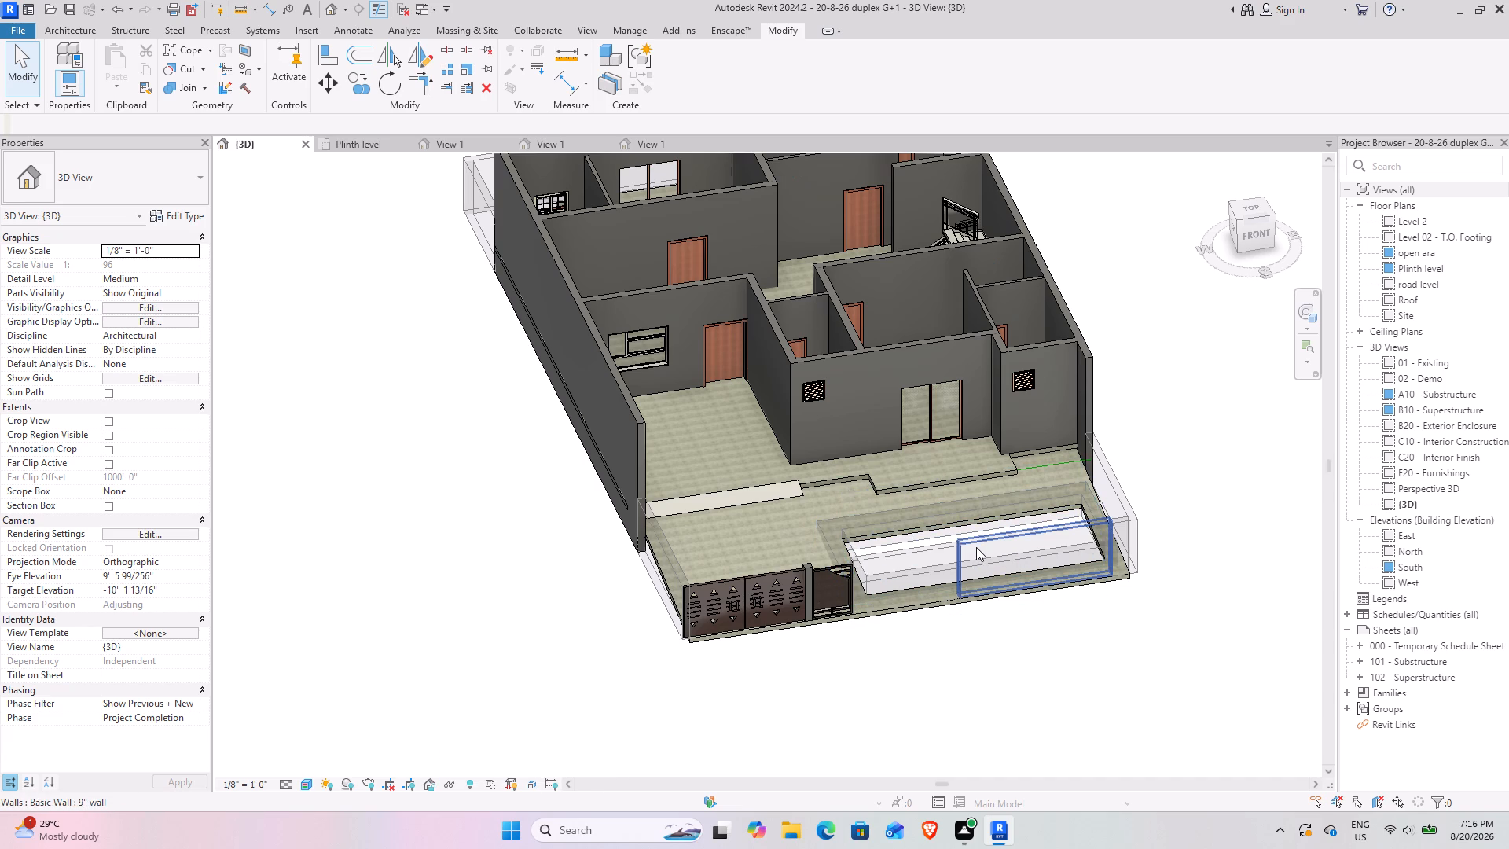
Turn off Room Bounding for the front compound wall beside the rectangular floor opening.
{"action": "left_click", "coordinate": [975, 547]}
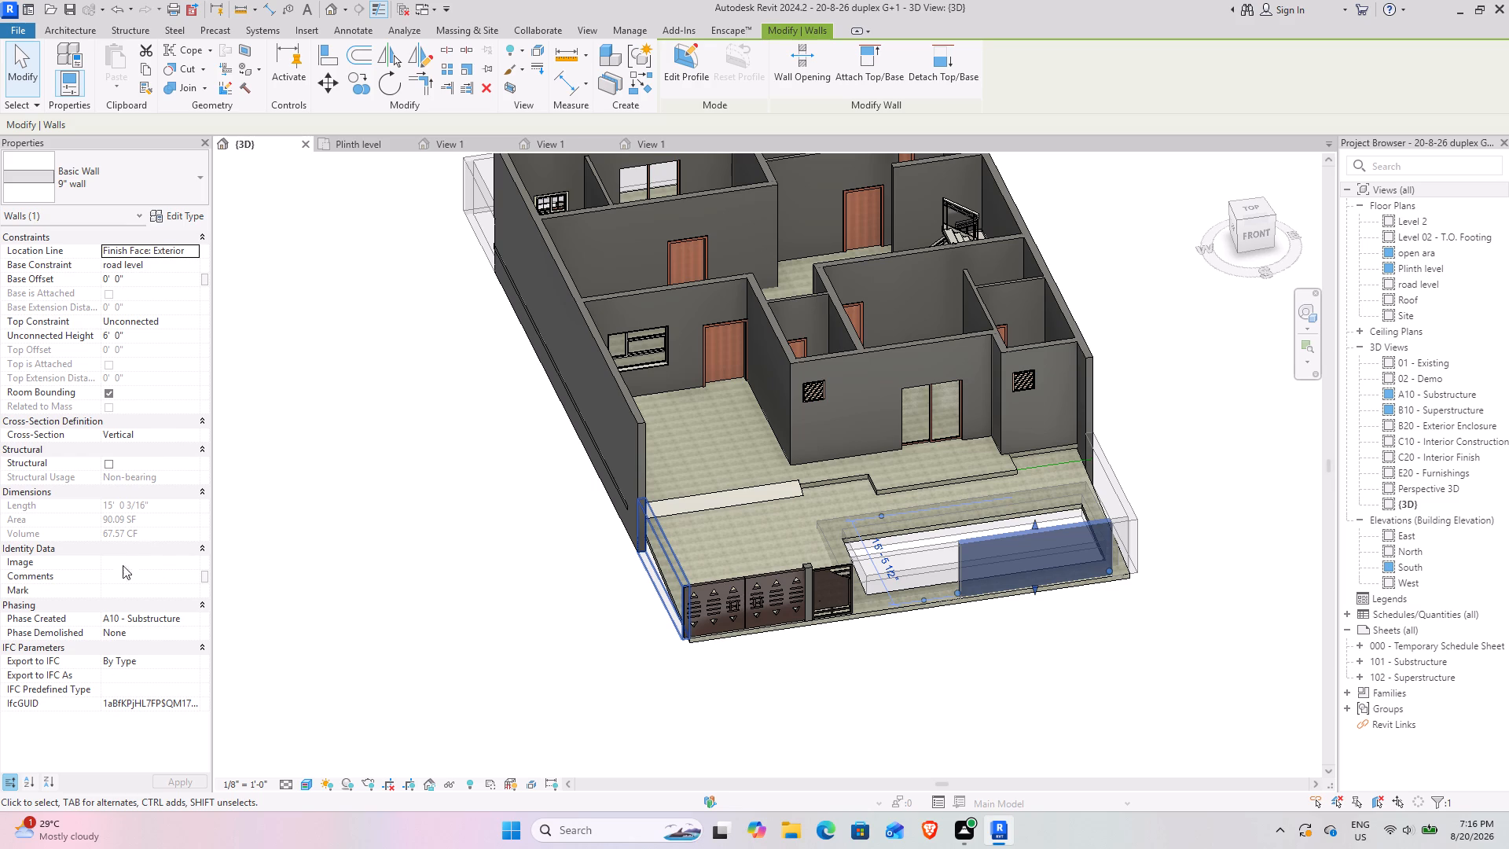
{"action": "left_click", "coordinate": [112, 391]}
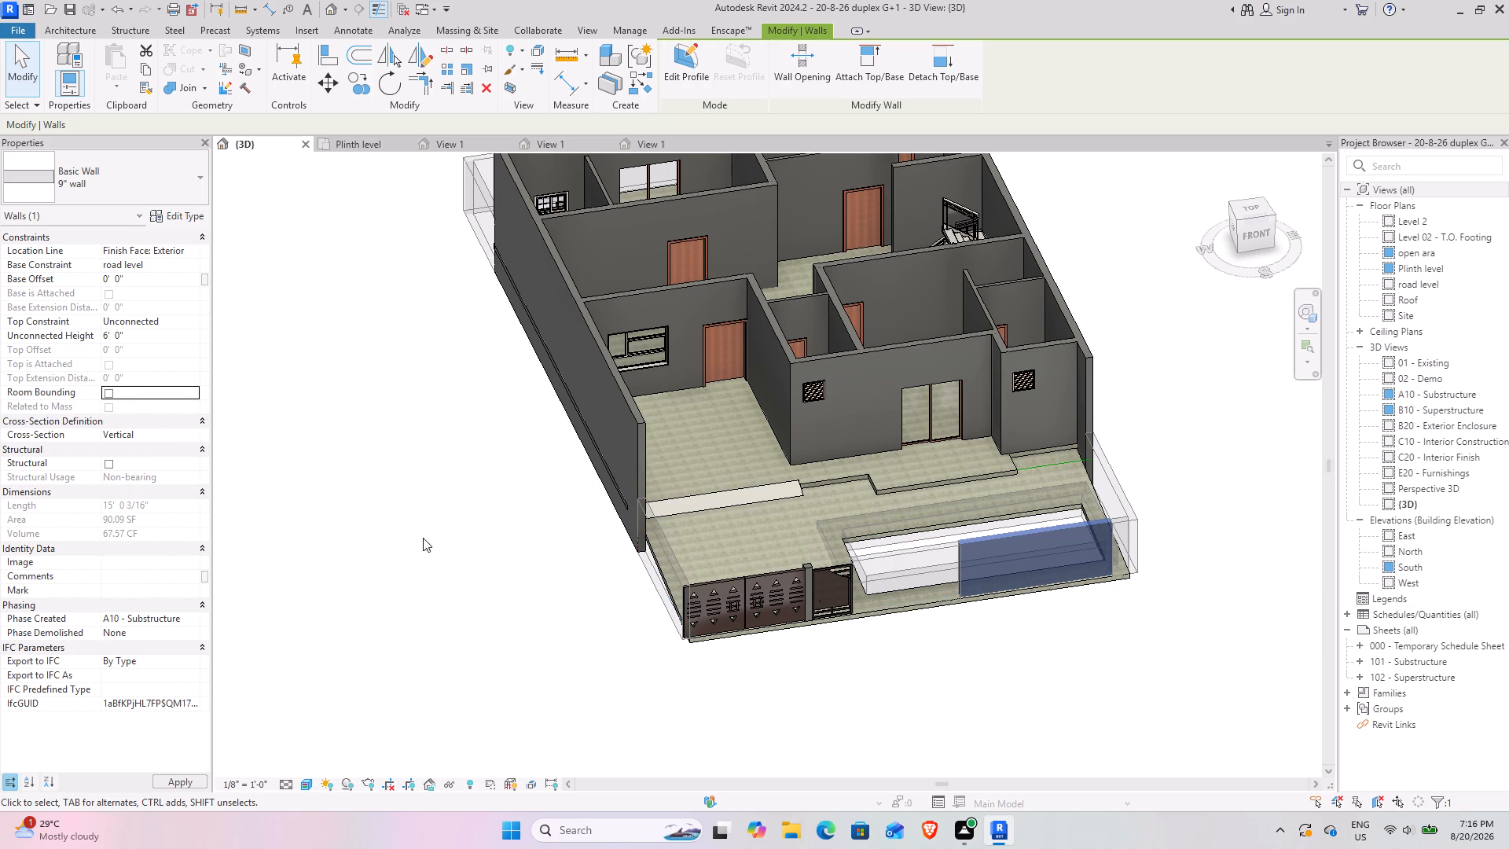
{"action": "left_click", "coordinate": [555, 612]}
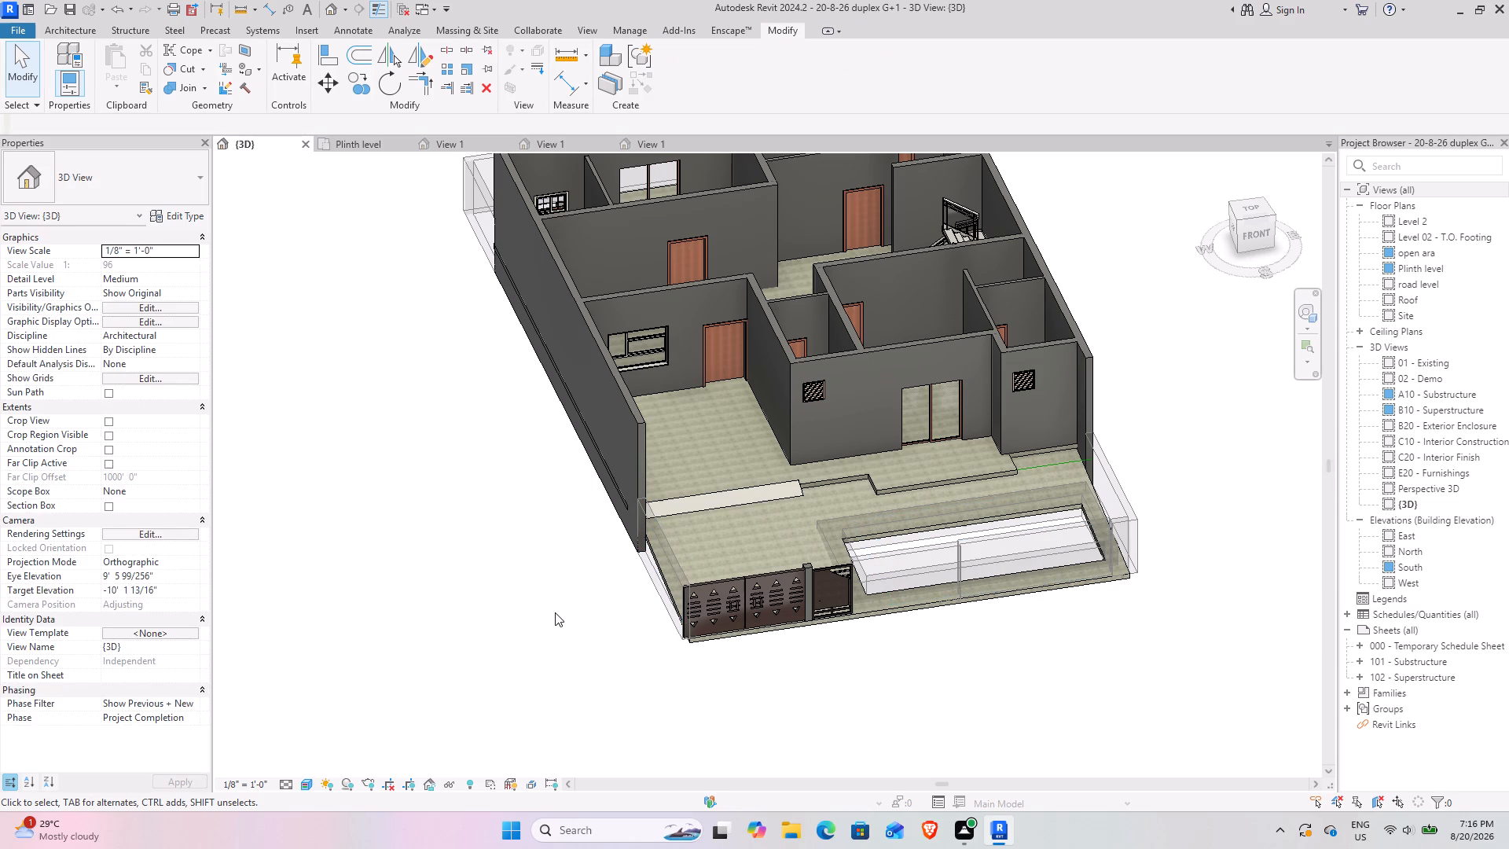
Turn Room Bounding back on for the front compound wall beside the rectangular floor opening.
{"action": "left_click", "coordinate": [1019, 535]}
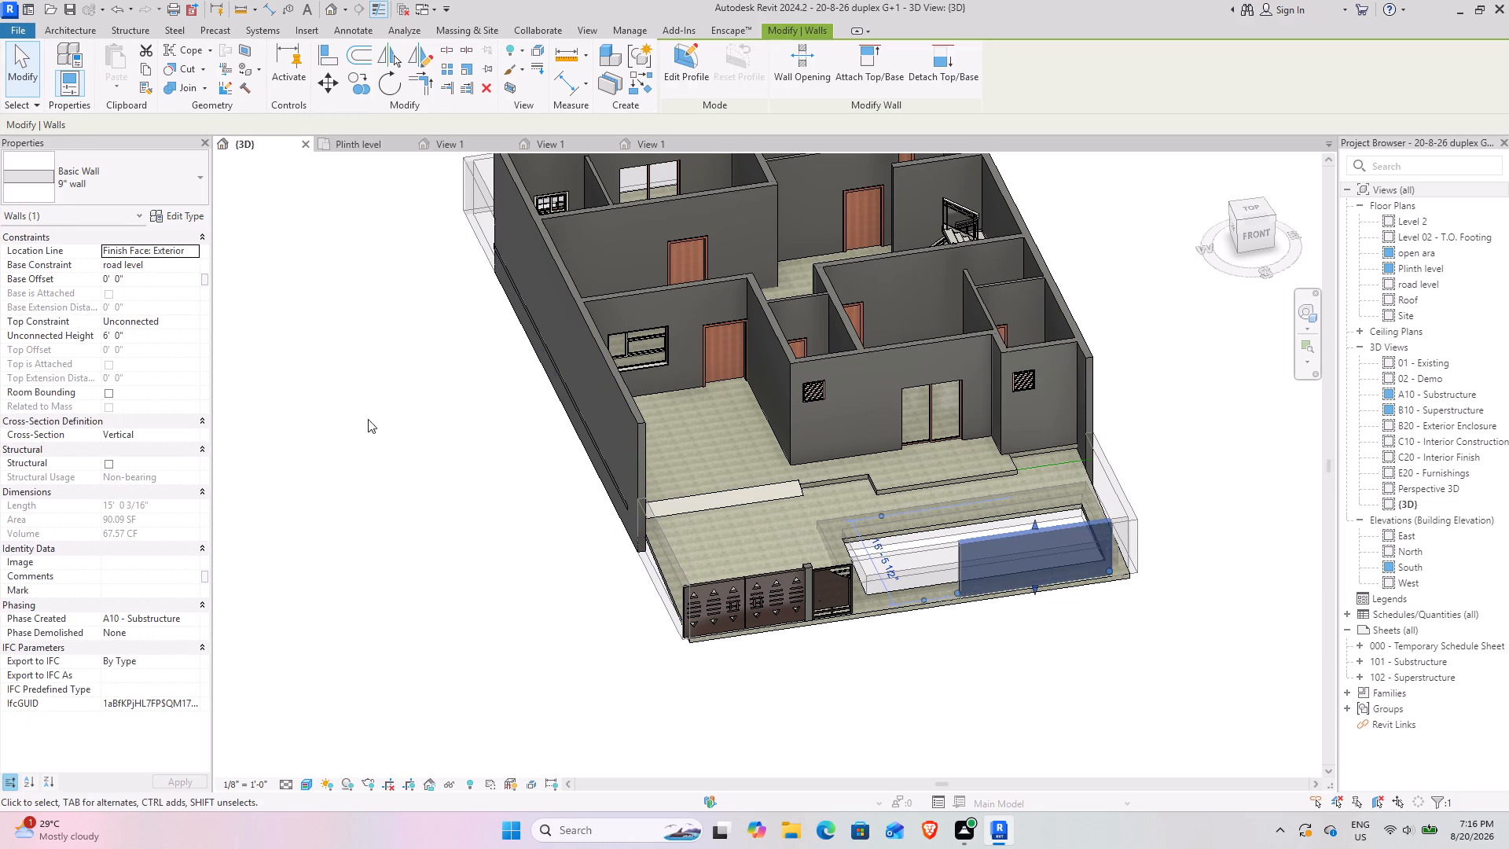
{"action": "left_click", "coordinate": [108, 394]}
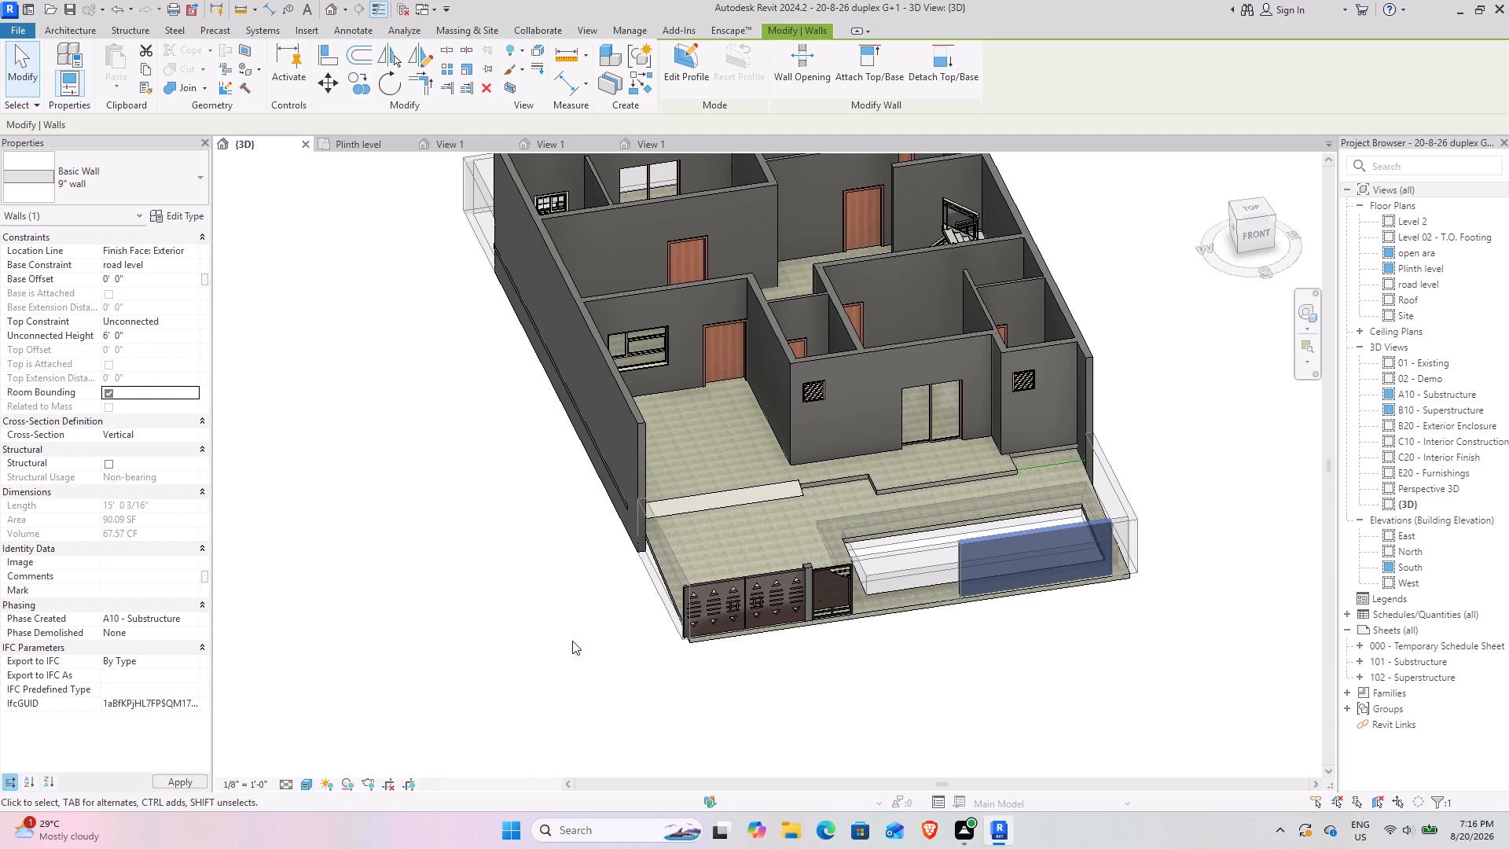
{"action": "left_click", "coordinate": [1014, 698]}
Clear the Structural Material option on the structure layer of the 9" wall type, used by the side compound wall beside the double gate.
{"action": "scroll", "coordinate": [1045, 509], "scroll_direction": "up", "scroll_amount": 3}
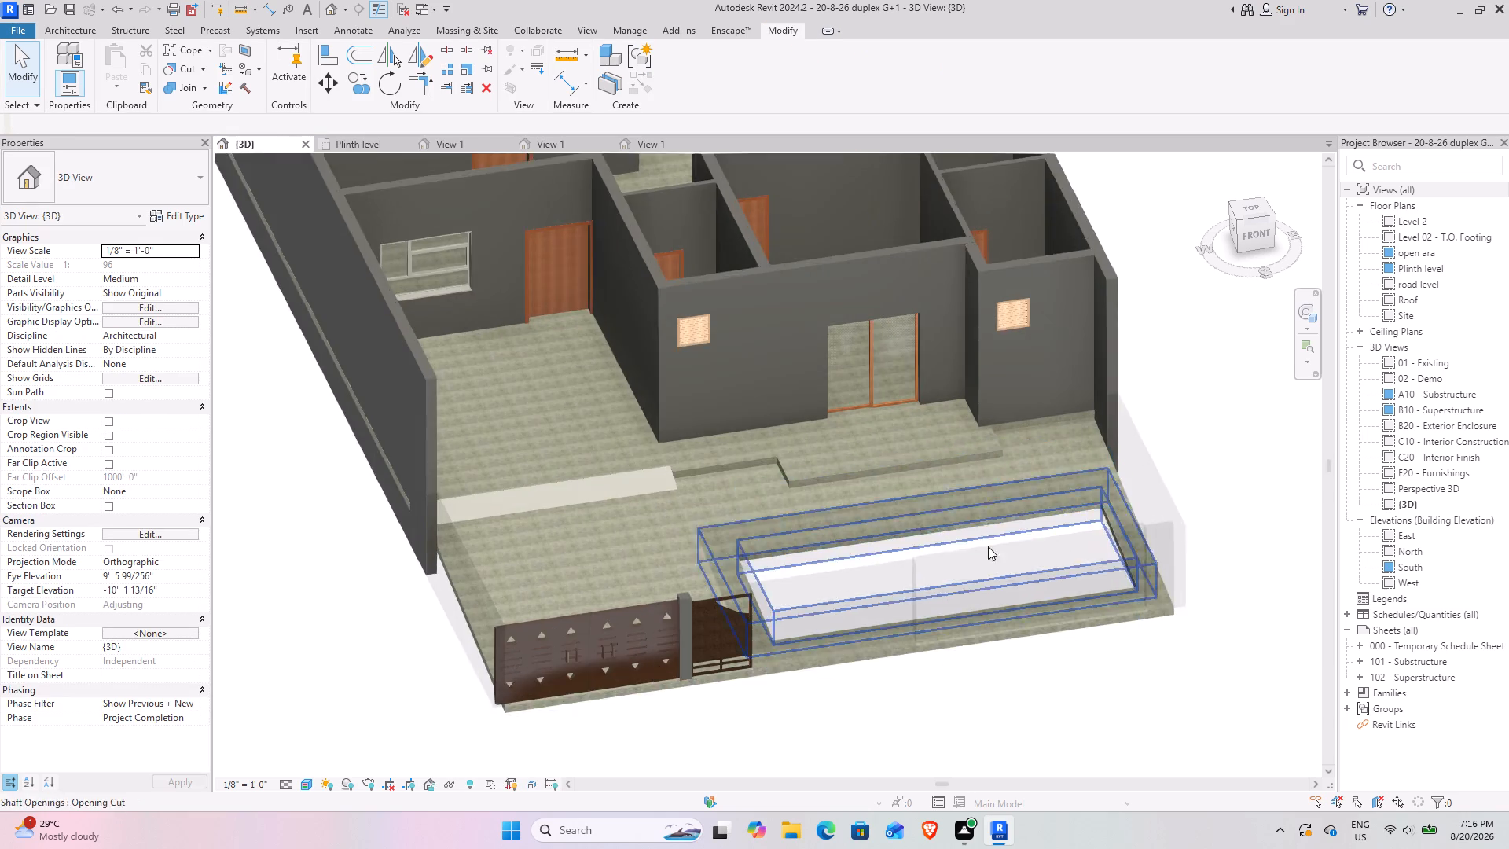
{"action": "scroll", "coordinate": [979, 557], "scroll_direction": "up", "scroll_amount": 2}
{"action": "scroll", "coordinate": [978, 557], "scroll_direction": "down", "scroll_amount": 3}
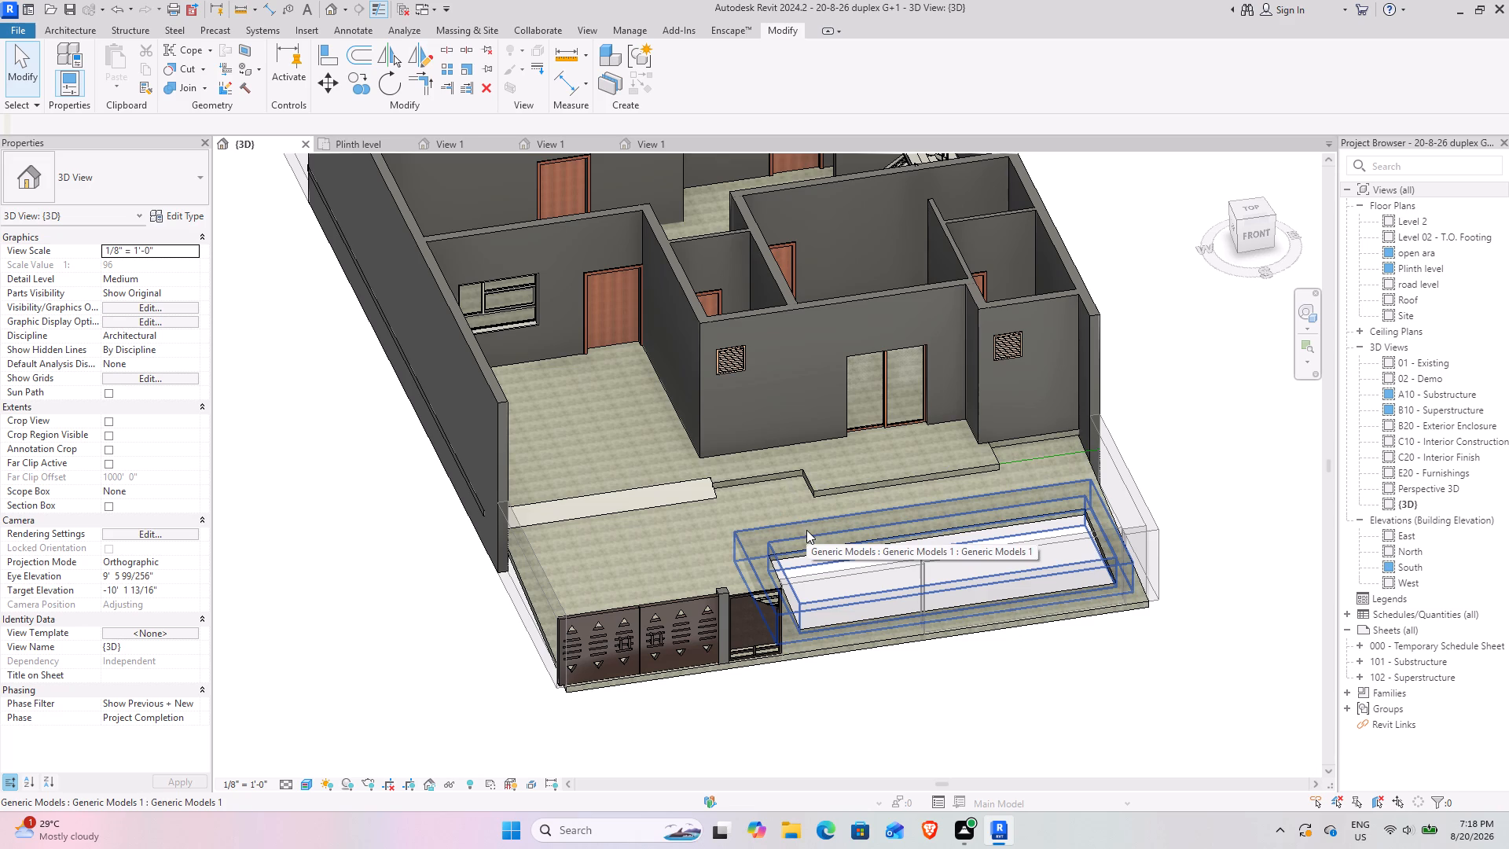
{"action": "left_click", "coordinate": [534, 562]}
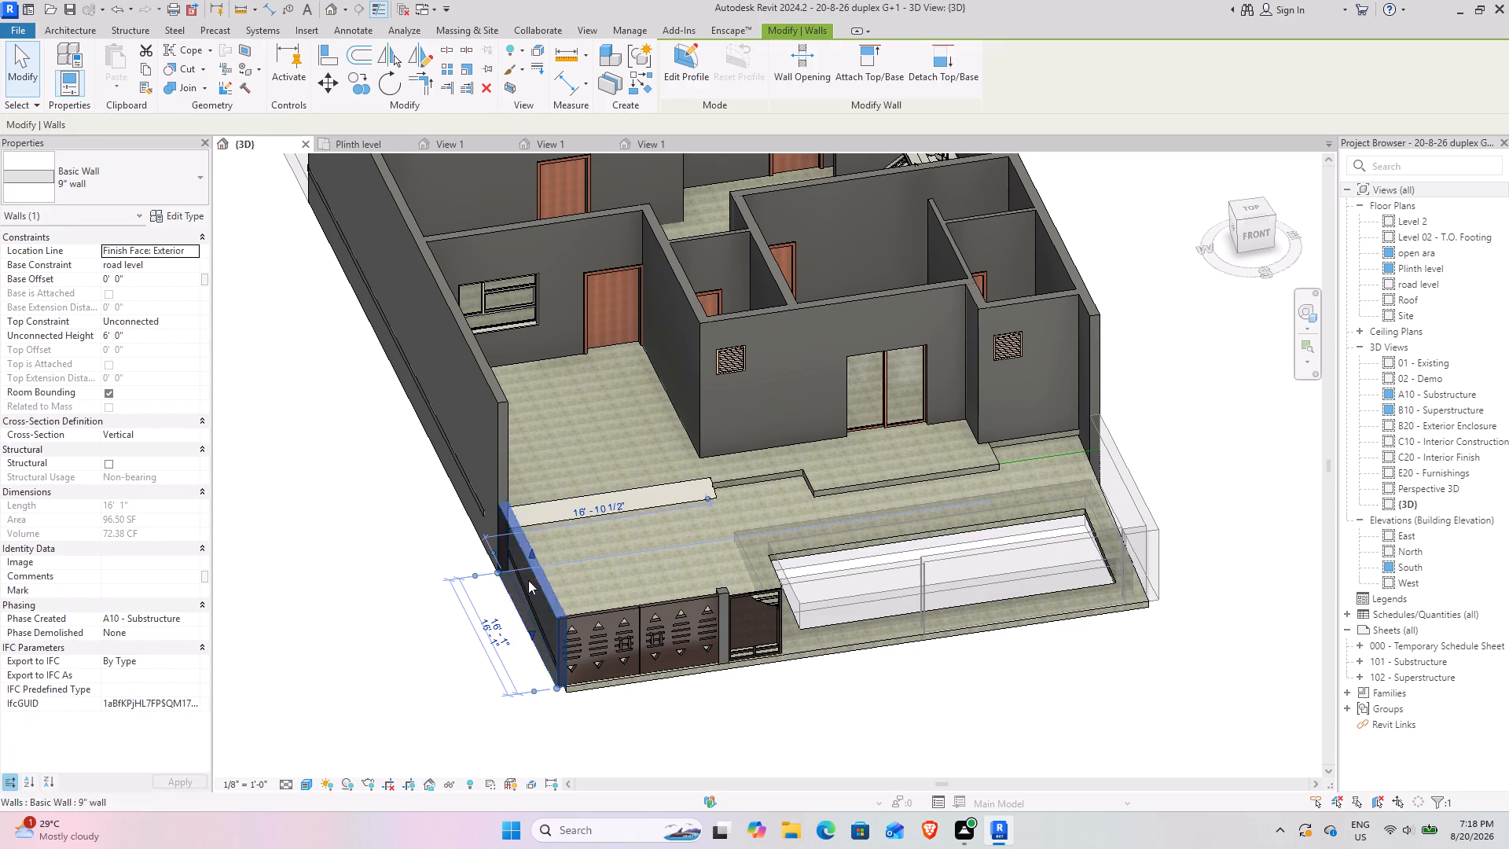
{"action": "left_click", "coordinate": [167, 215]}
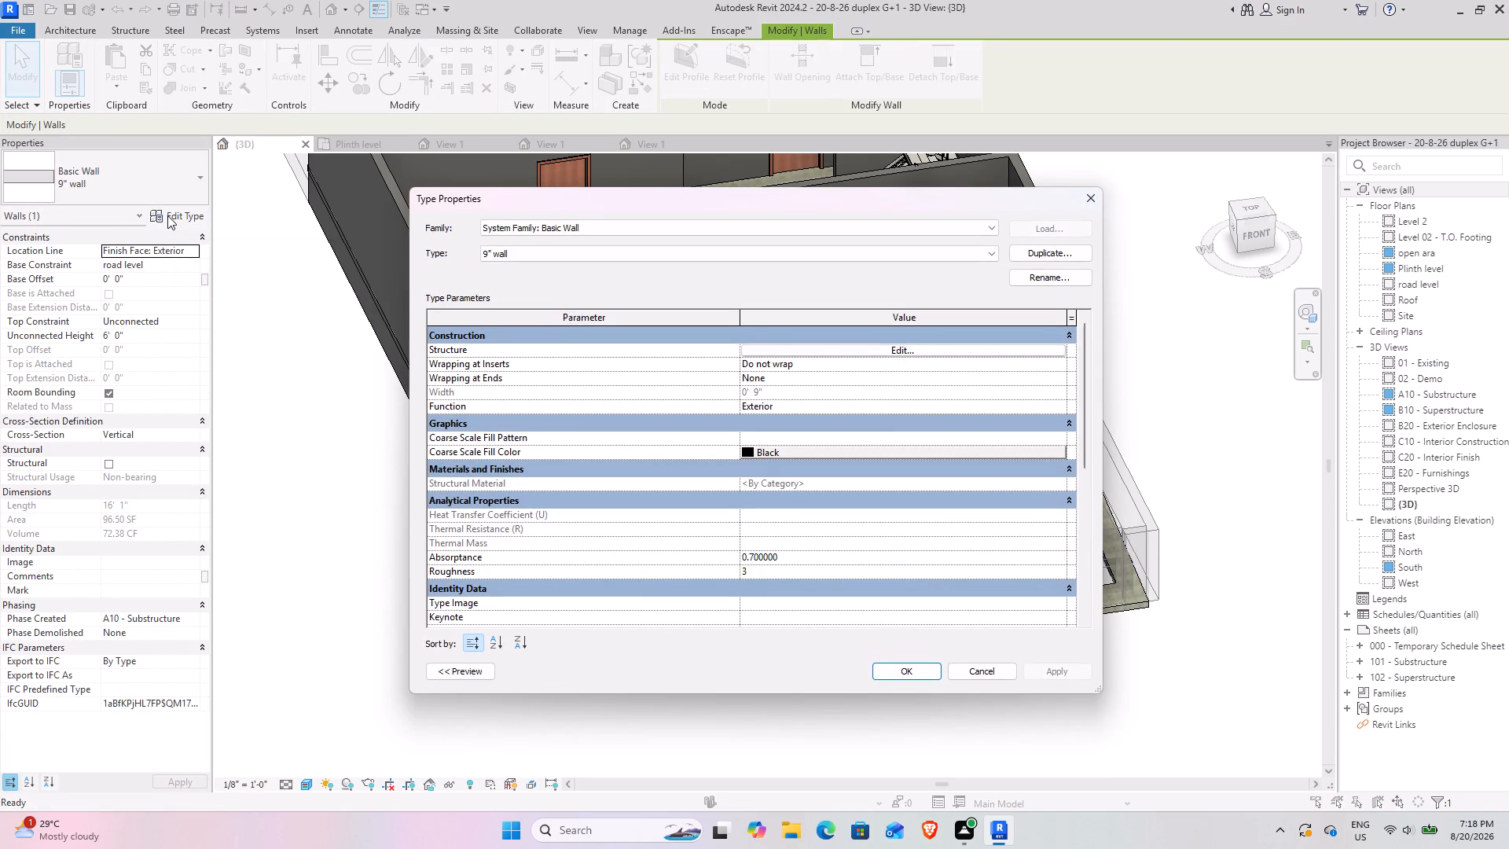
{"action": "left_click", "coordinate": [918, 348]}
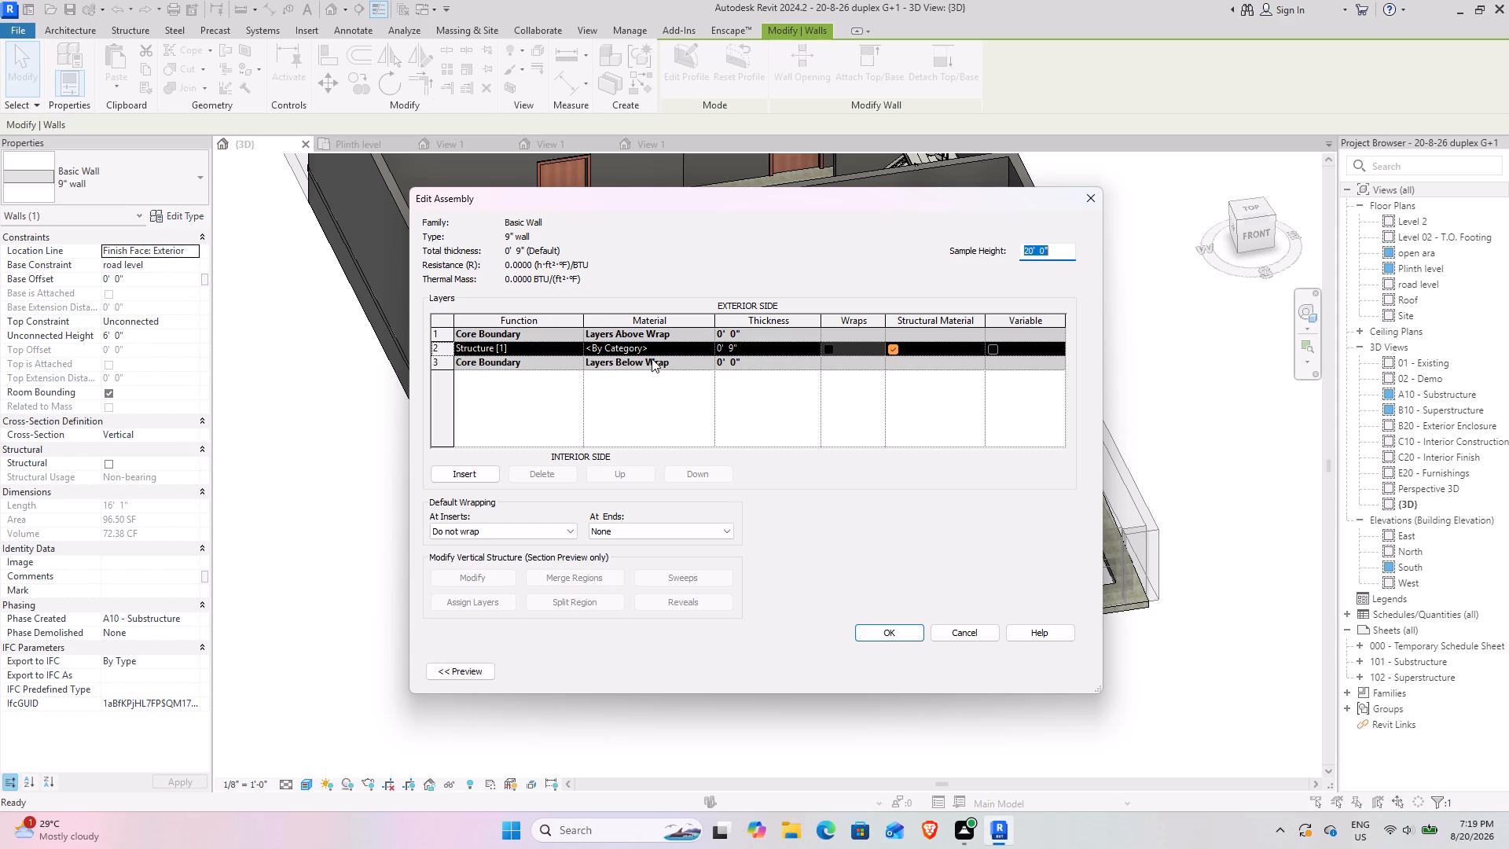
{"action": "left_click", "coordinate": [893, 347]}
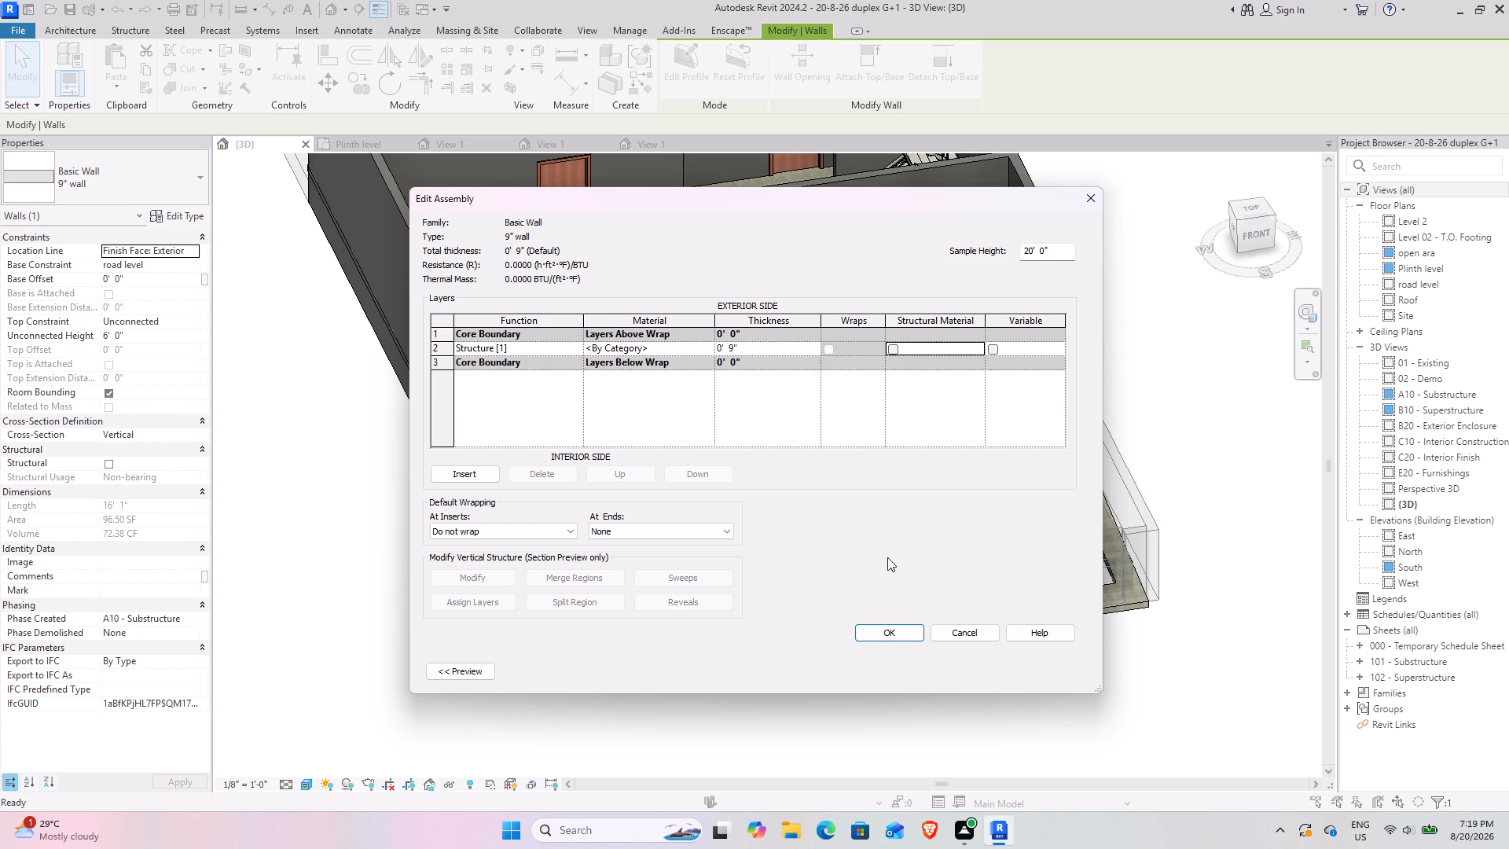
Browse the project materials and their graphics and appearance settings for the 9" wall's structure layer, without assigning one.
{"action": "left_click", "coordinate": [703, 345]}
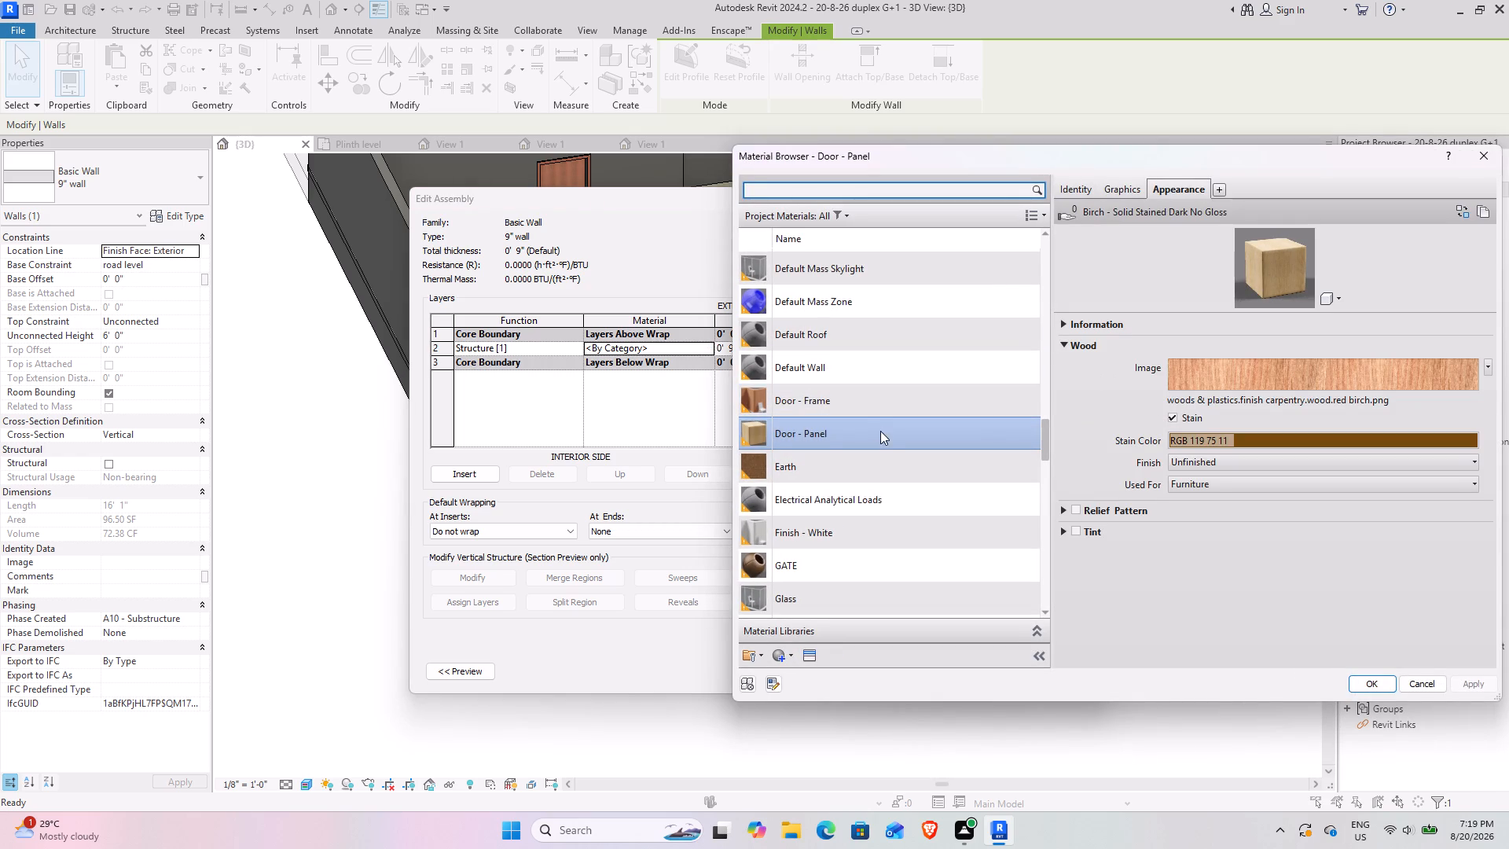
{"action": "scroll", "coordinate": [887, 439], "scroll_direction": "up", "scroll_amount": 5}
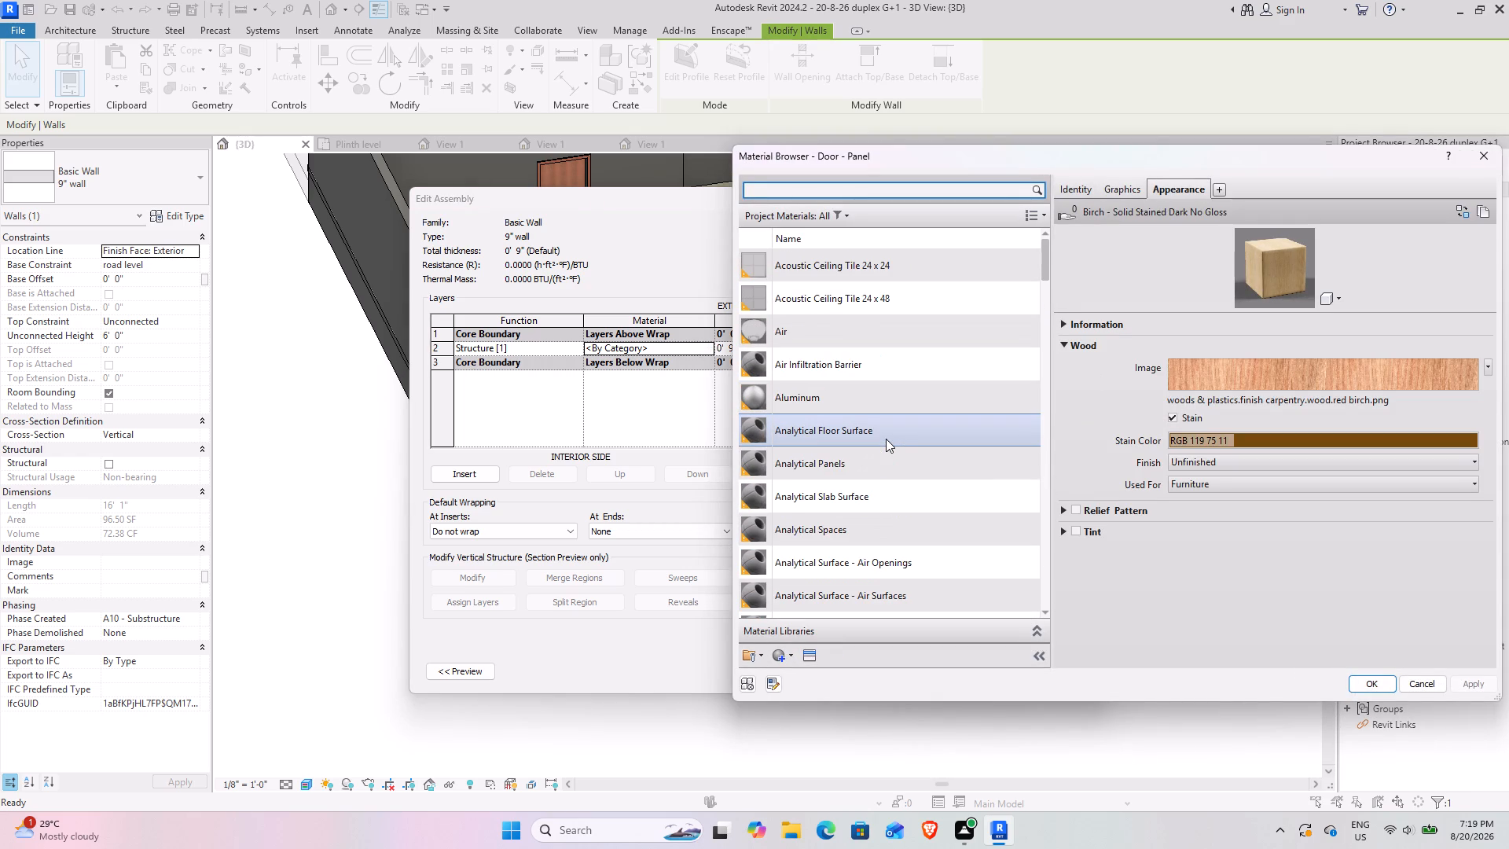
{"action": "scroll", "coordinate": [886, 439], "scroll_direction": "up", "scroll_amount": 3}
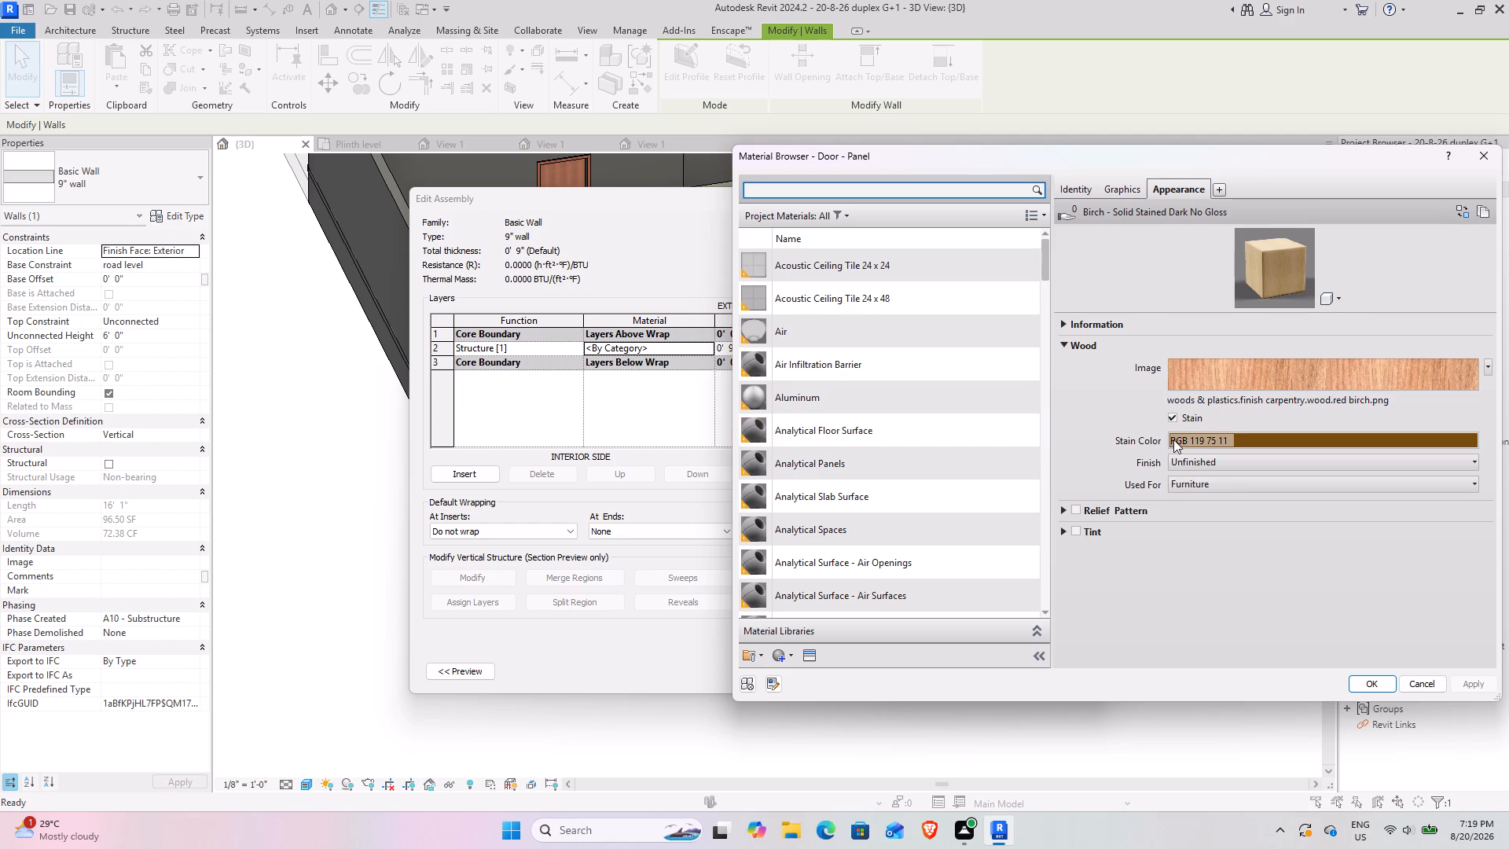
{"action": "left_click", "coordinate": [1081, 190]}
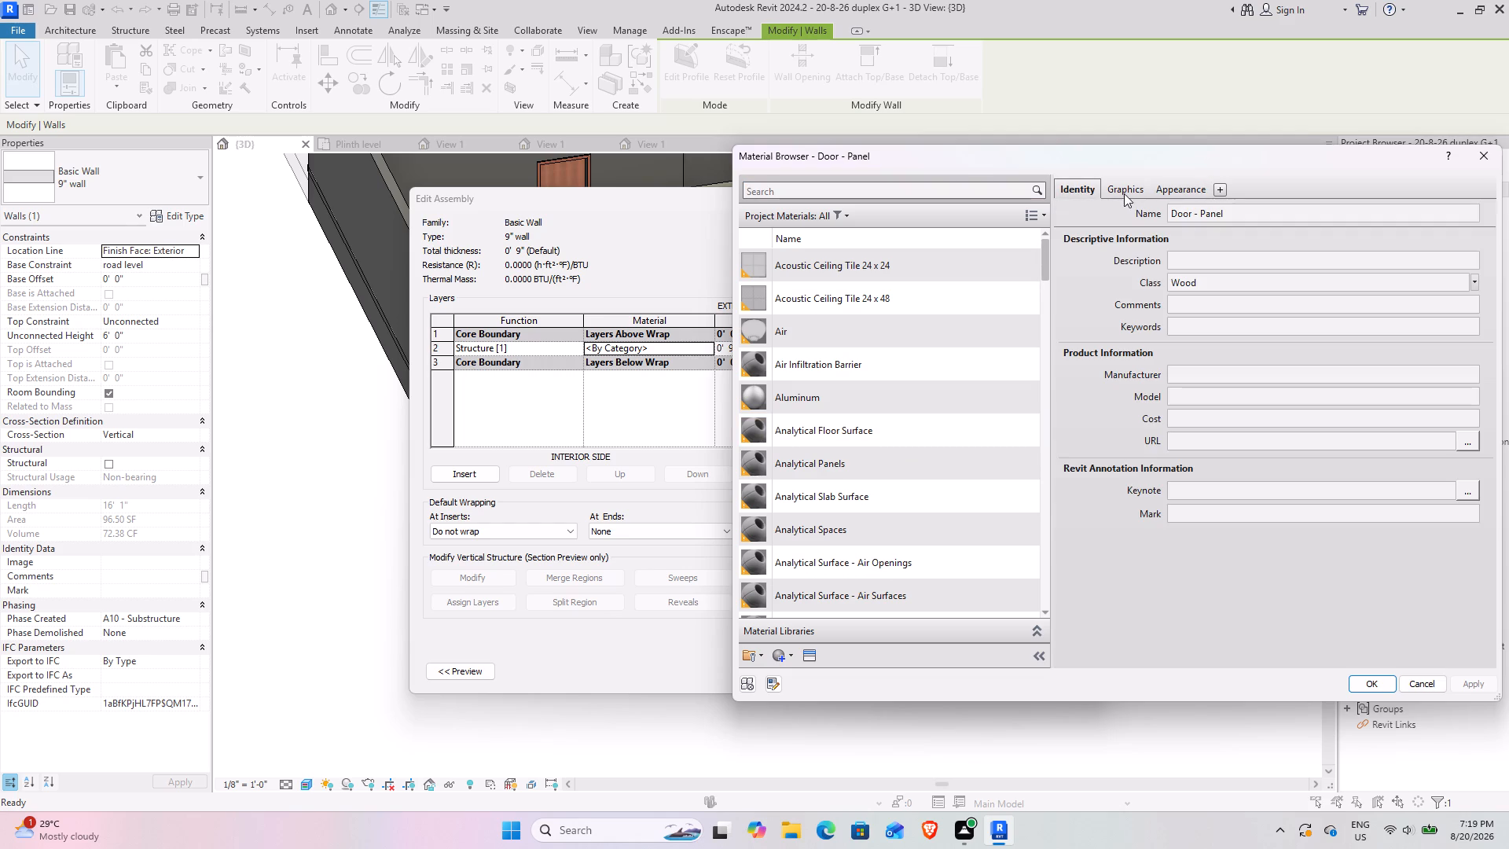
{"action": "left_click", "coordinate": [1136, 192]}
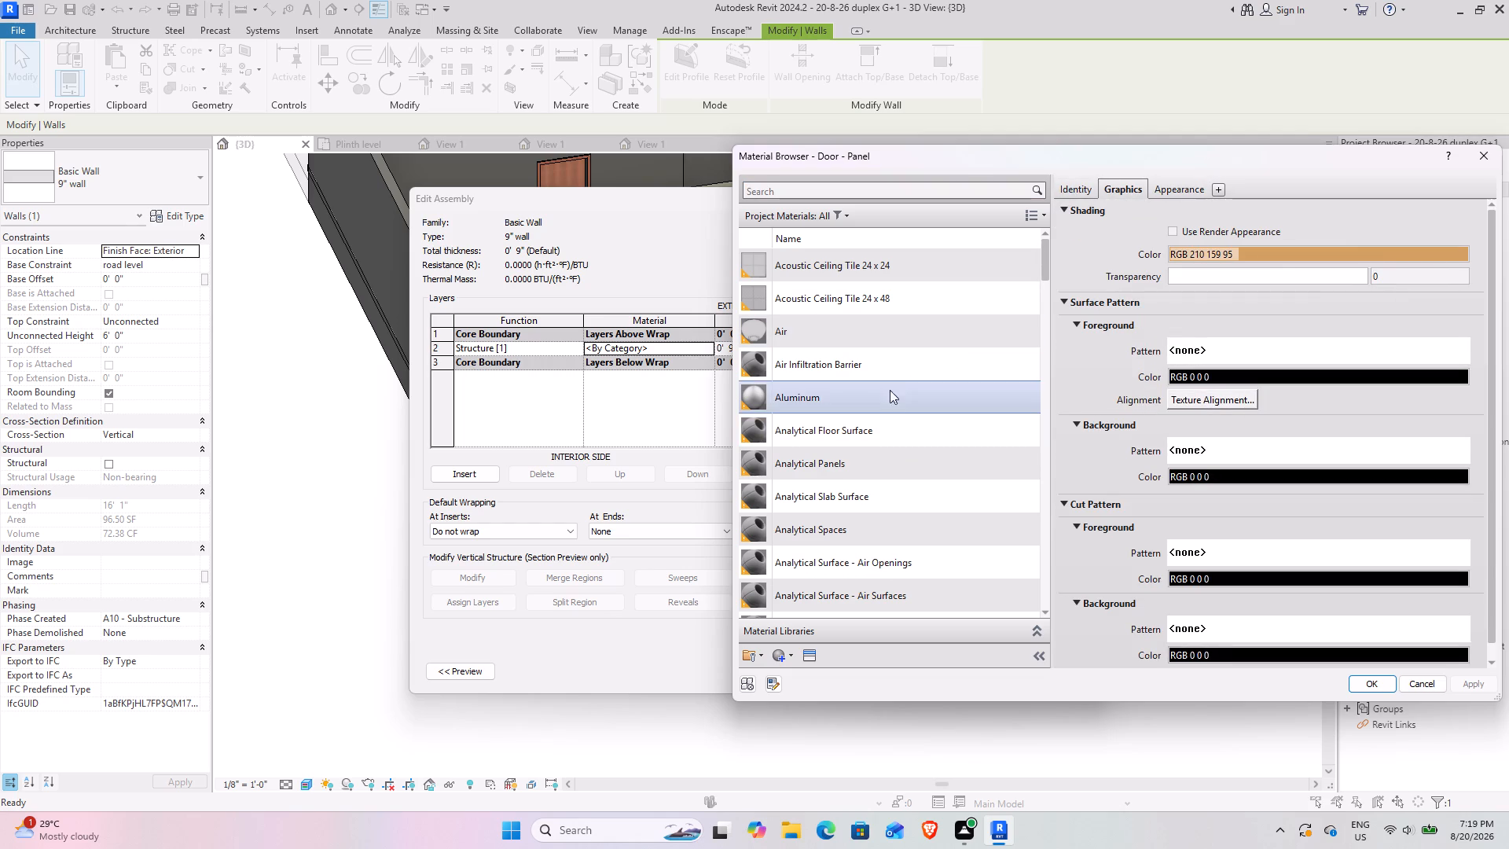
{"action": "scroll", "coordinate": [872, 351], "scroll_direction": "up", "scroll_amount": 3}
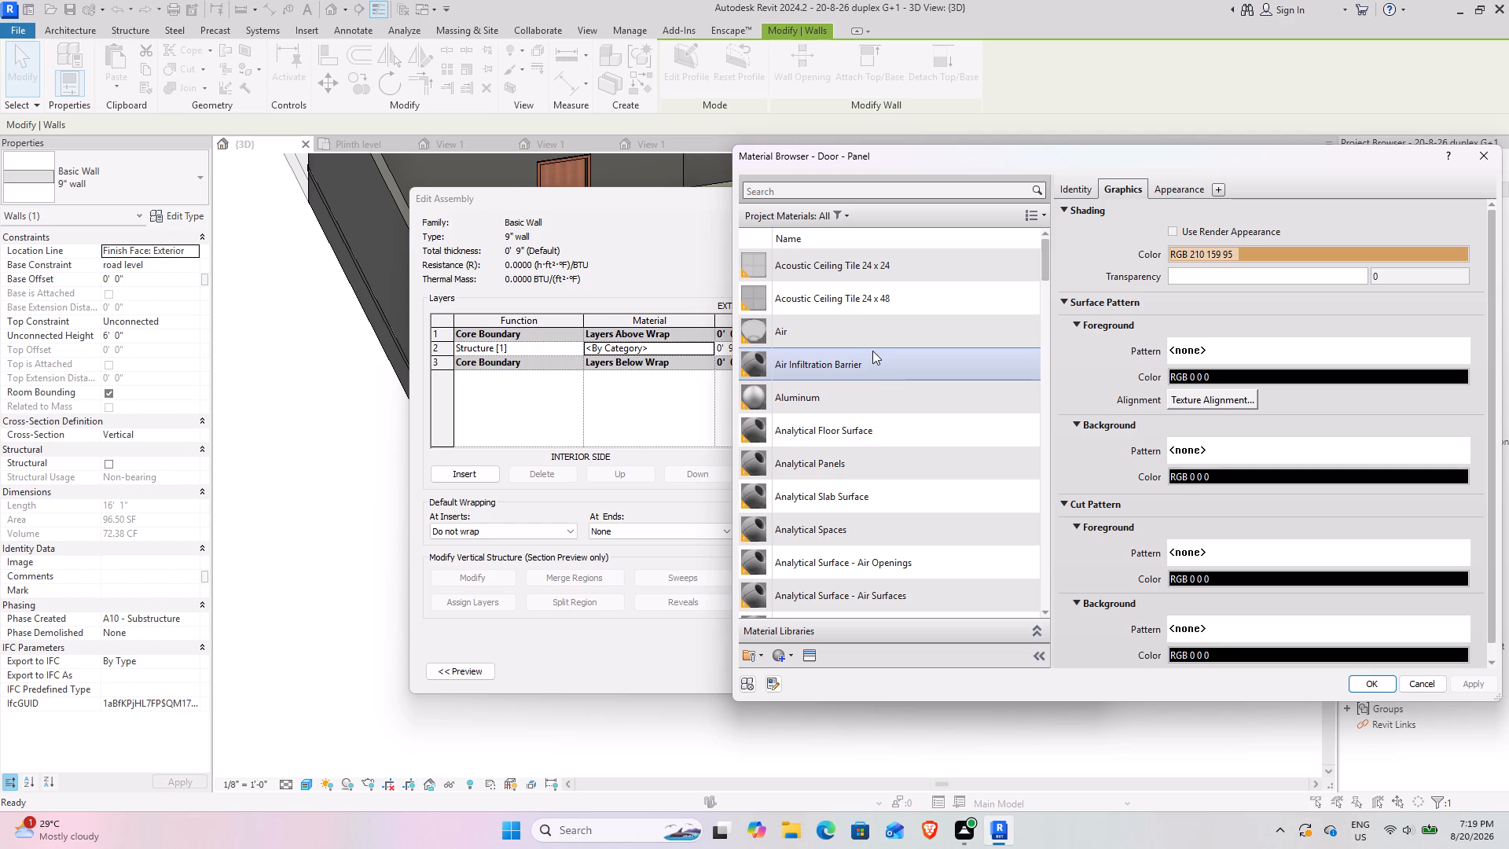
{"action": "left_click", "coordinate": [875, 515]}
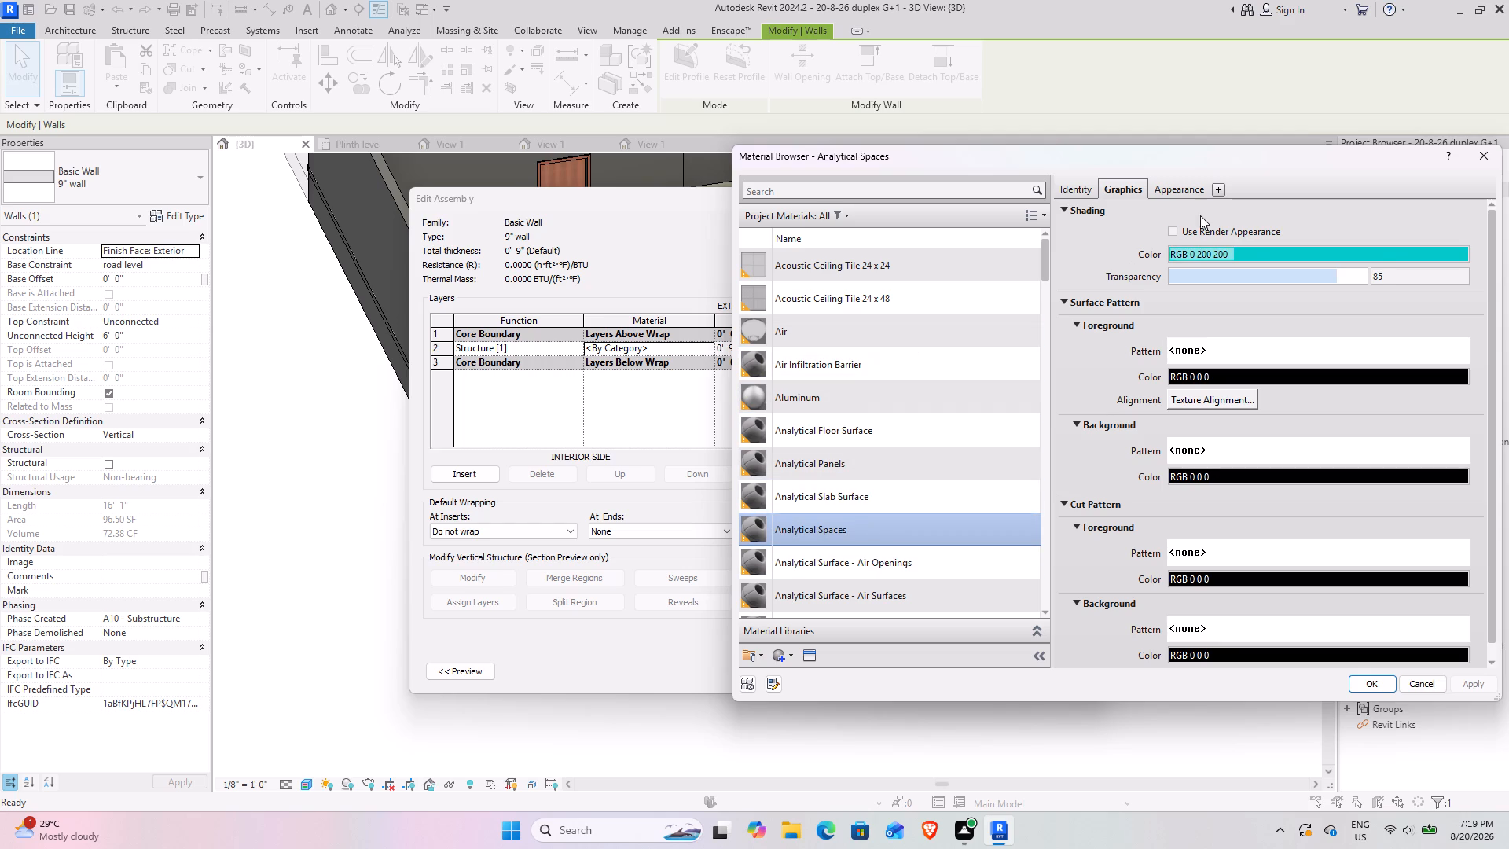
{"action": "left_click", "coordinate": [1180, 190]}
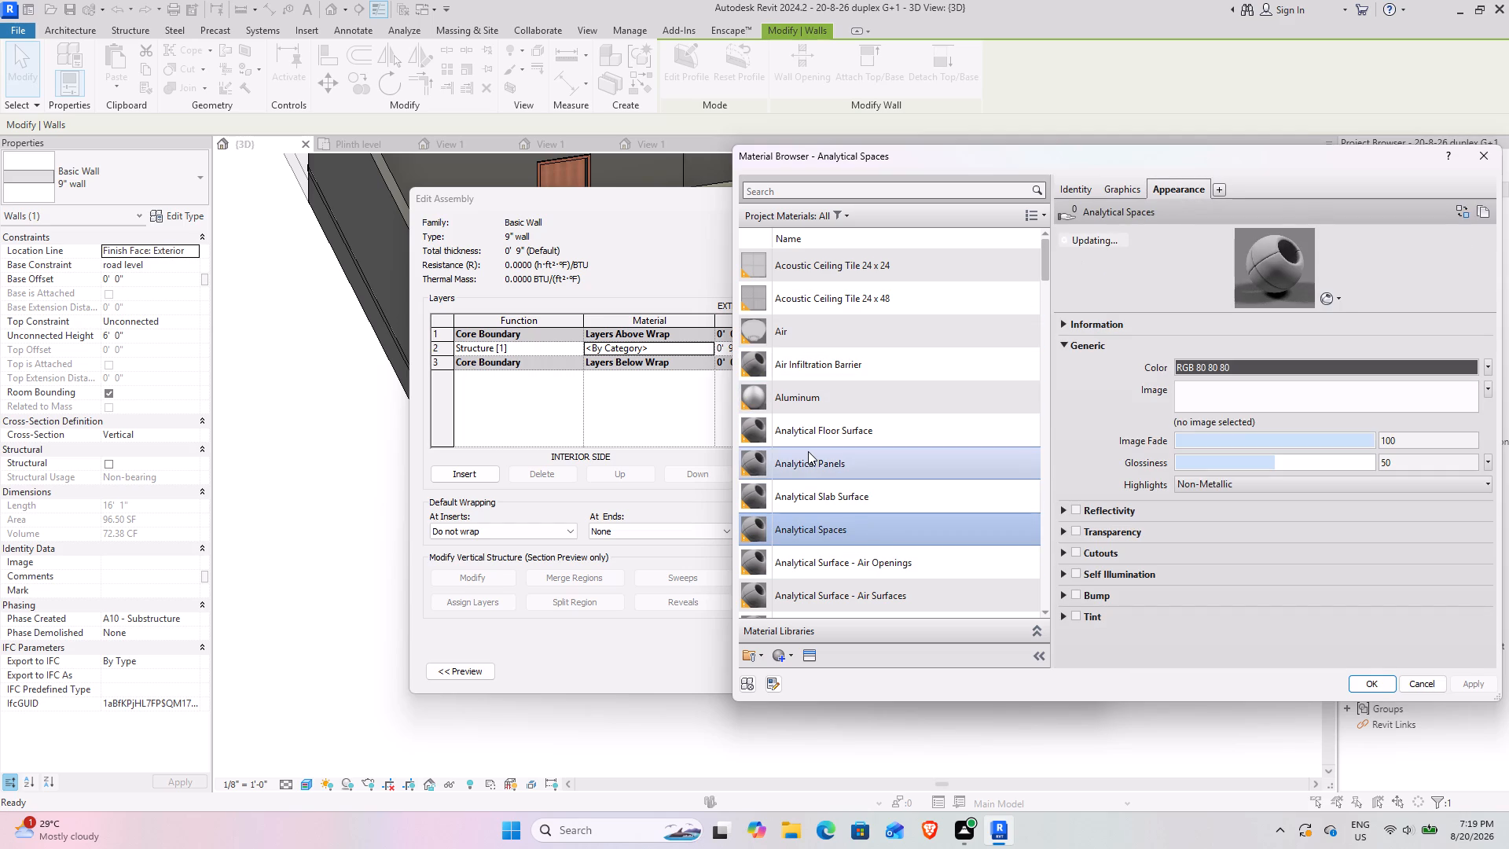
{"action": "scroll", "coordinate": [923, 484], "scroll_direction": "down", "scroll_amount": 2}
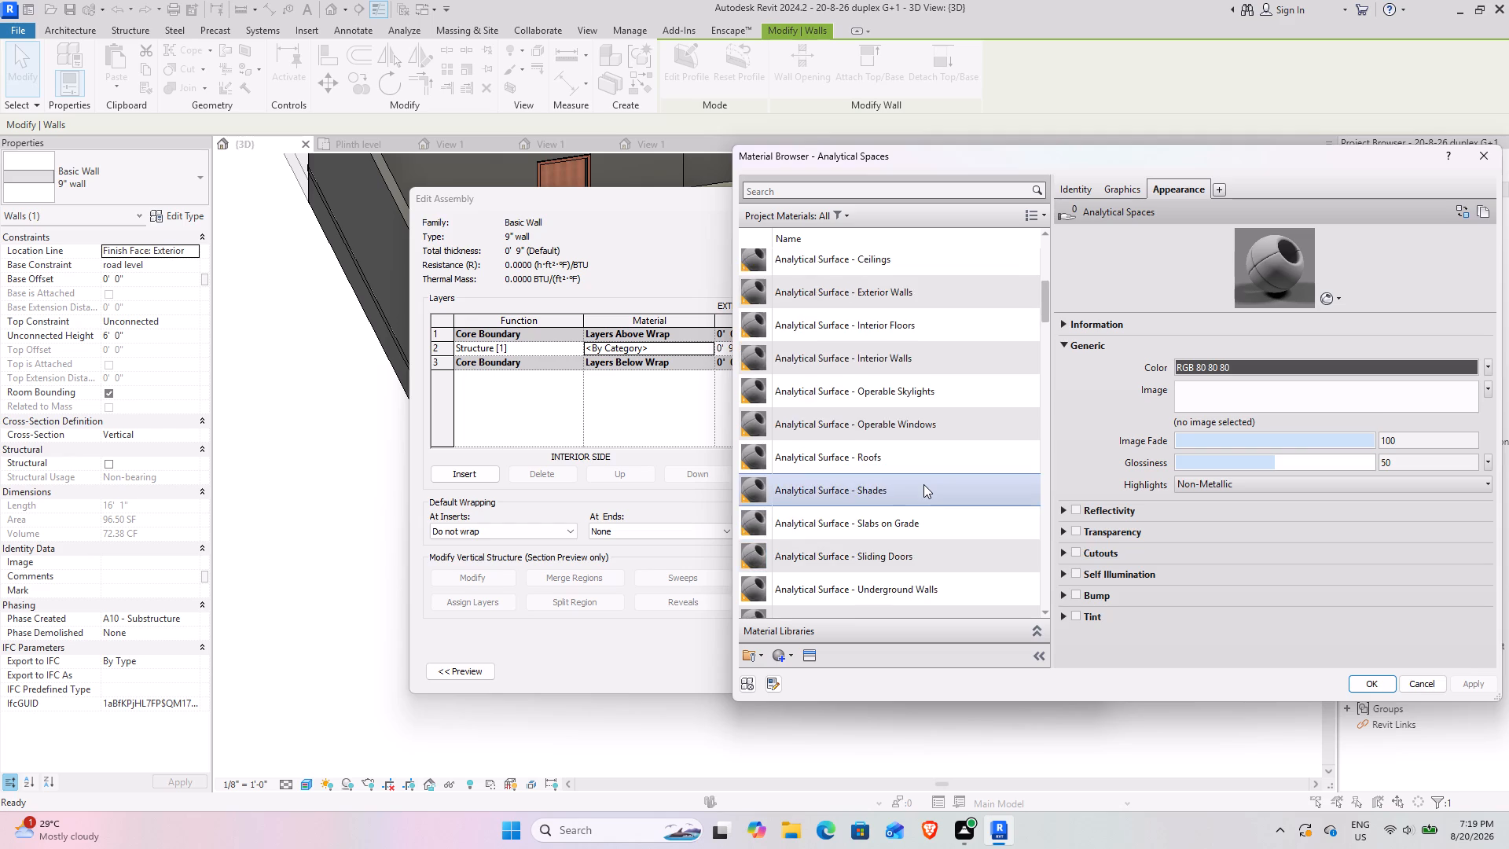
{"action": "scroll", "coordinate": [923, 484], "scroll_direction": "down", "scroll_amount": 2}
{"action": "scroll", "coordinate": [909, 492], "scroll_direction": "up", "scroll_amount": 1}
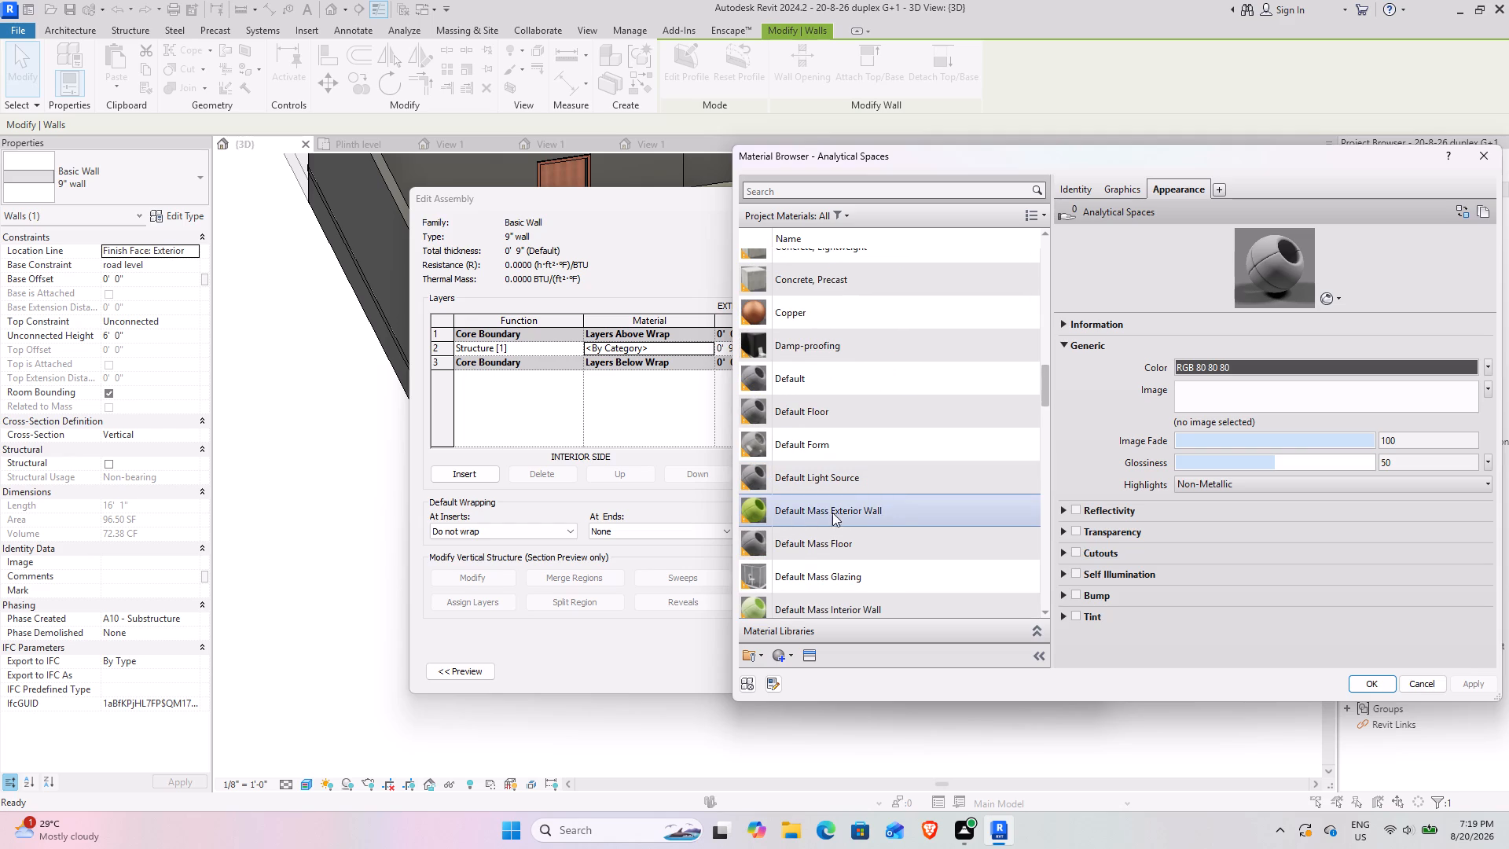
{"action": "left_click", "coordinate": [1419, 688]}
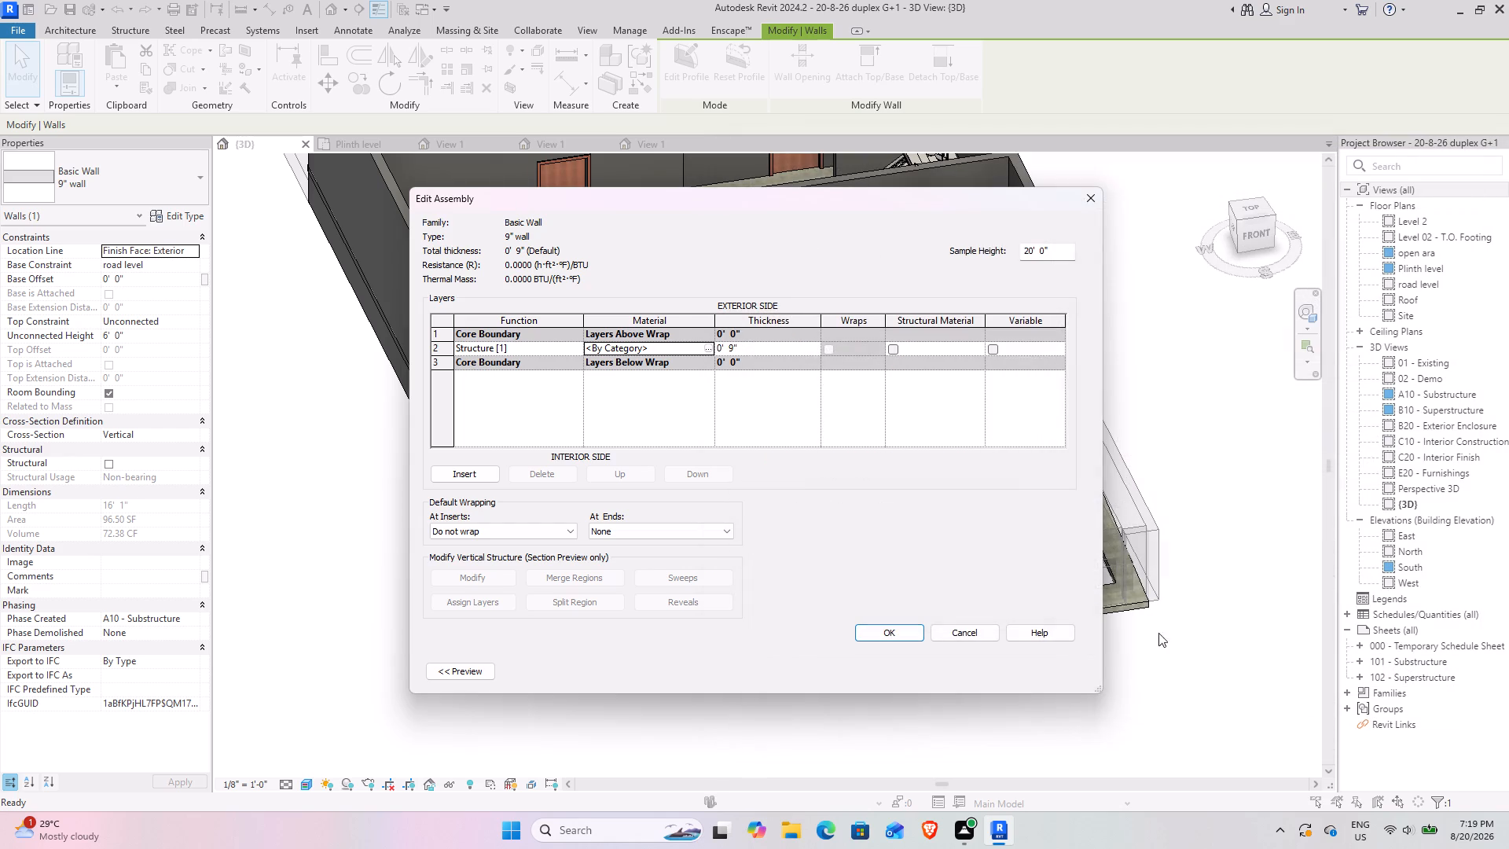
Accept the edited layer assembly and apply the changes to the 9" wall type.
{"action": "left_click", "coordinate": [894, 625]}
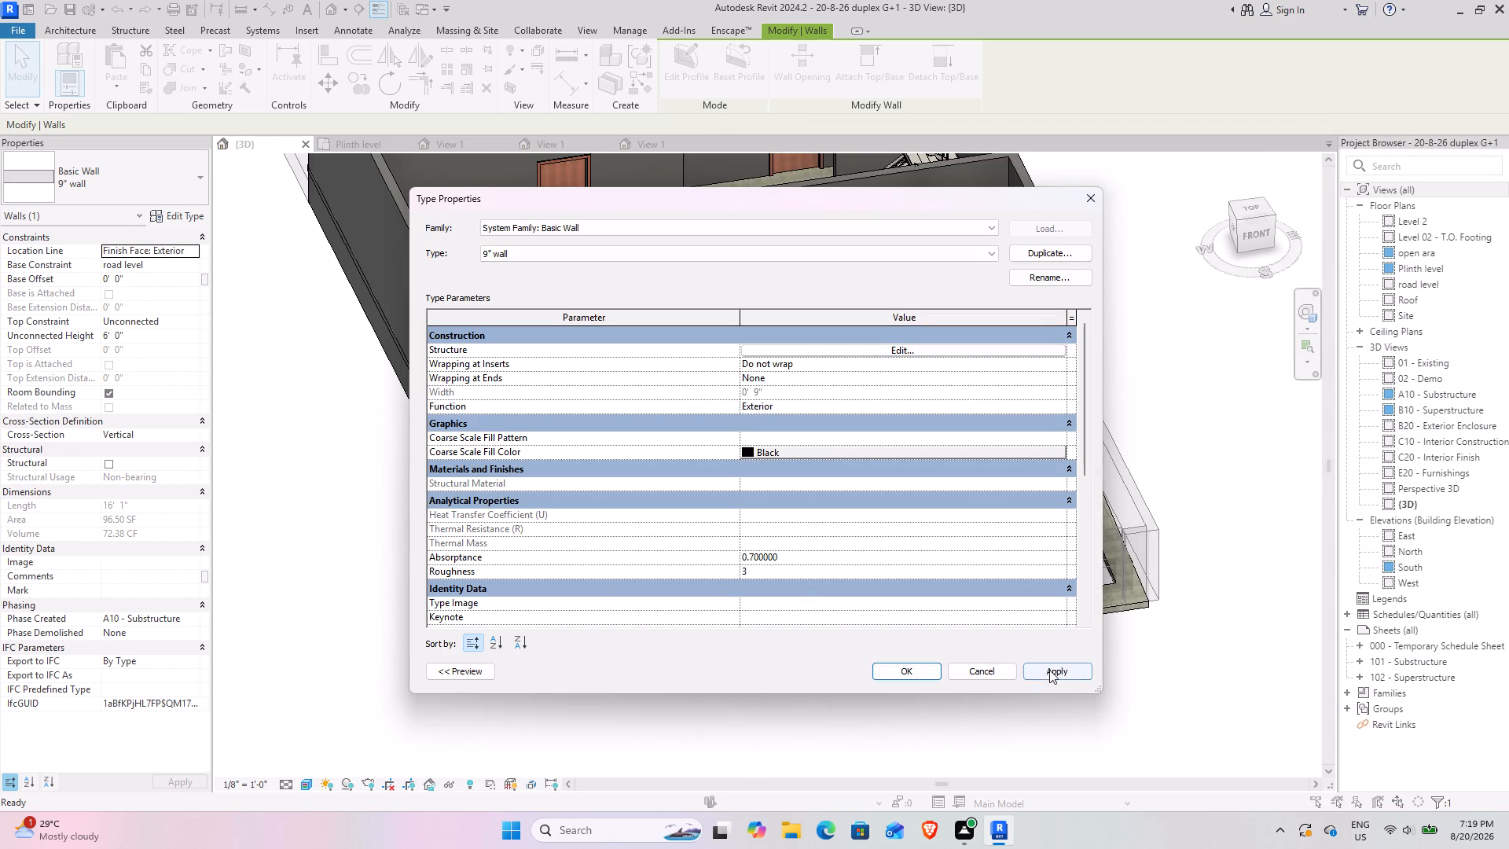
{"action": "left_click", "coordinate": [1053, 669]}
{"action": "left_click", "coordinate": [900, 678]}
{"action": "left_click", "coordinate": [692, 722]}
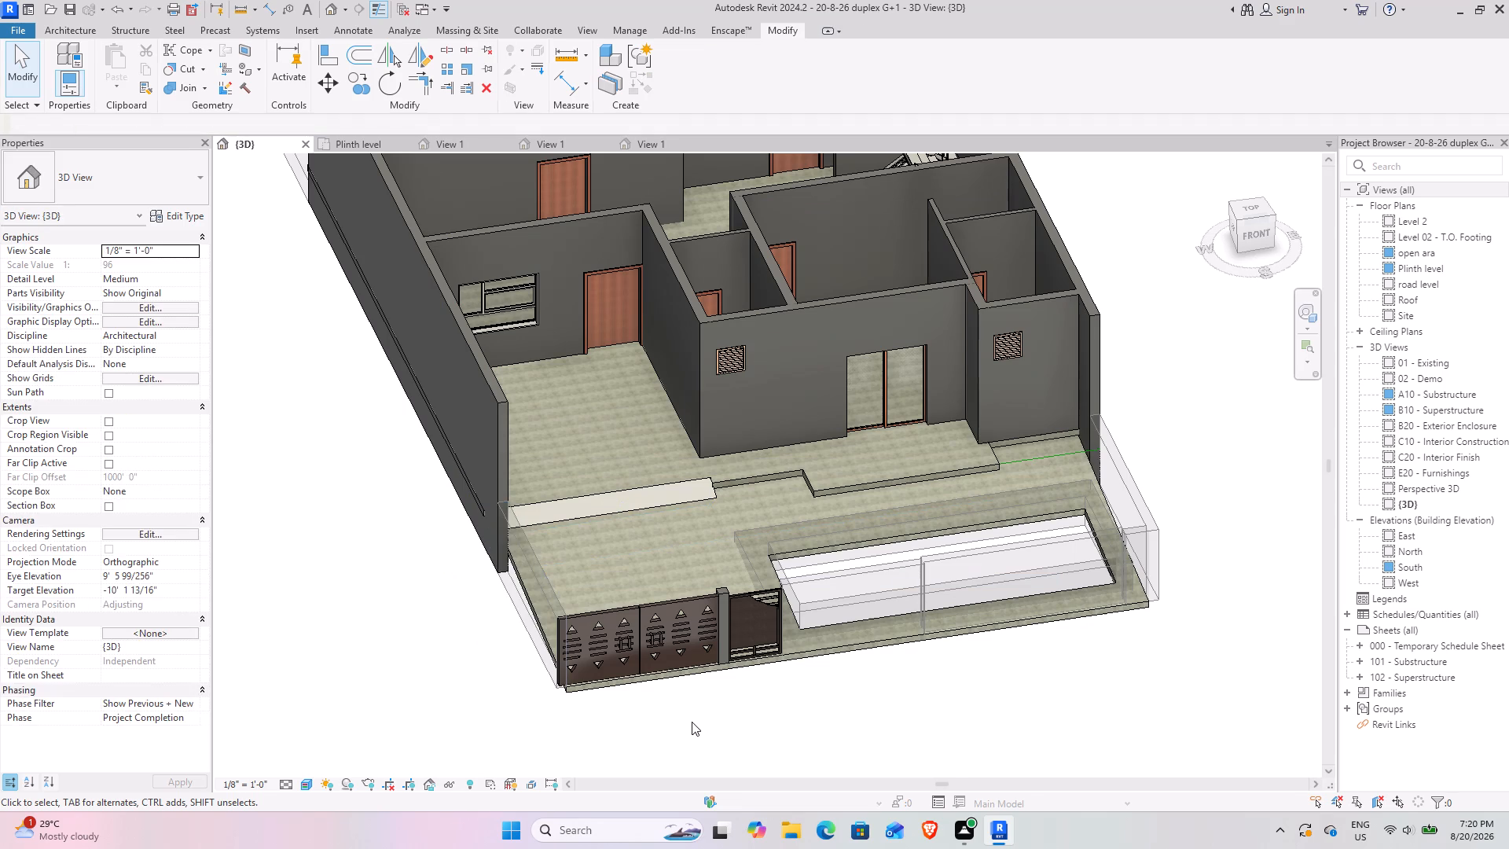
Turn Structural Material back on for the structure layer of the 9" wall type via the side compound wall, and apply it.
{"action": "left_click", "coordinate": [536, 591]}
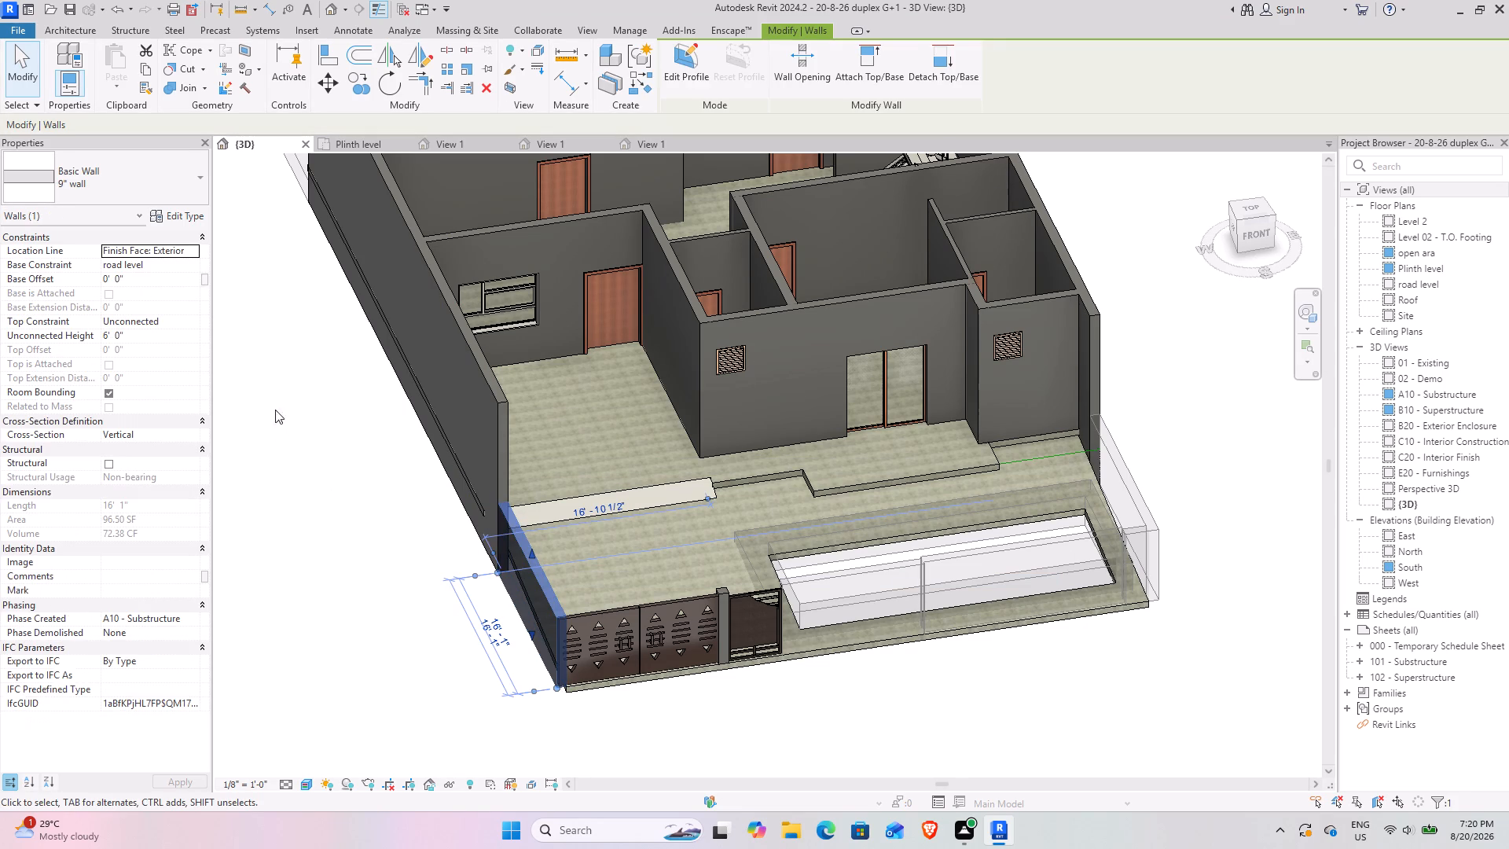
{"action": "left_click", "coordinate": [174, 213]}
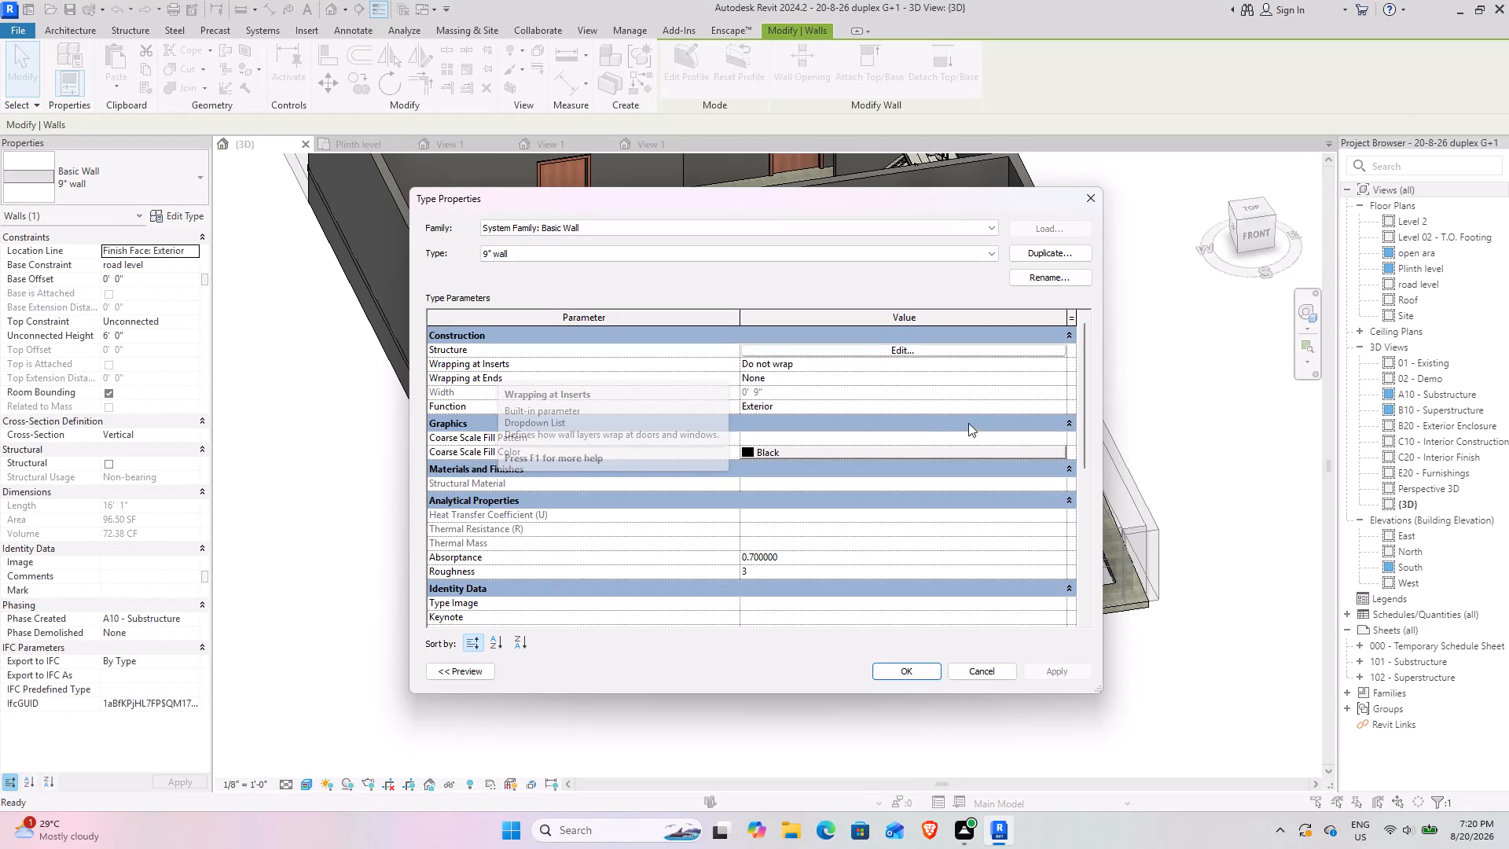
{"action": "left_click", "coordinate": [909, 358]}
{"action": "left_click", "coordinate": [905, 352]}
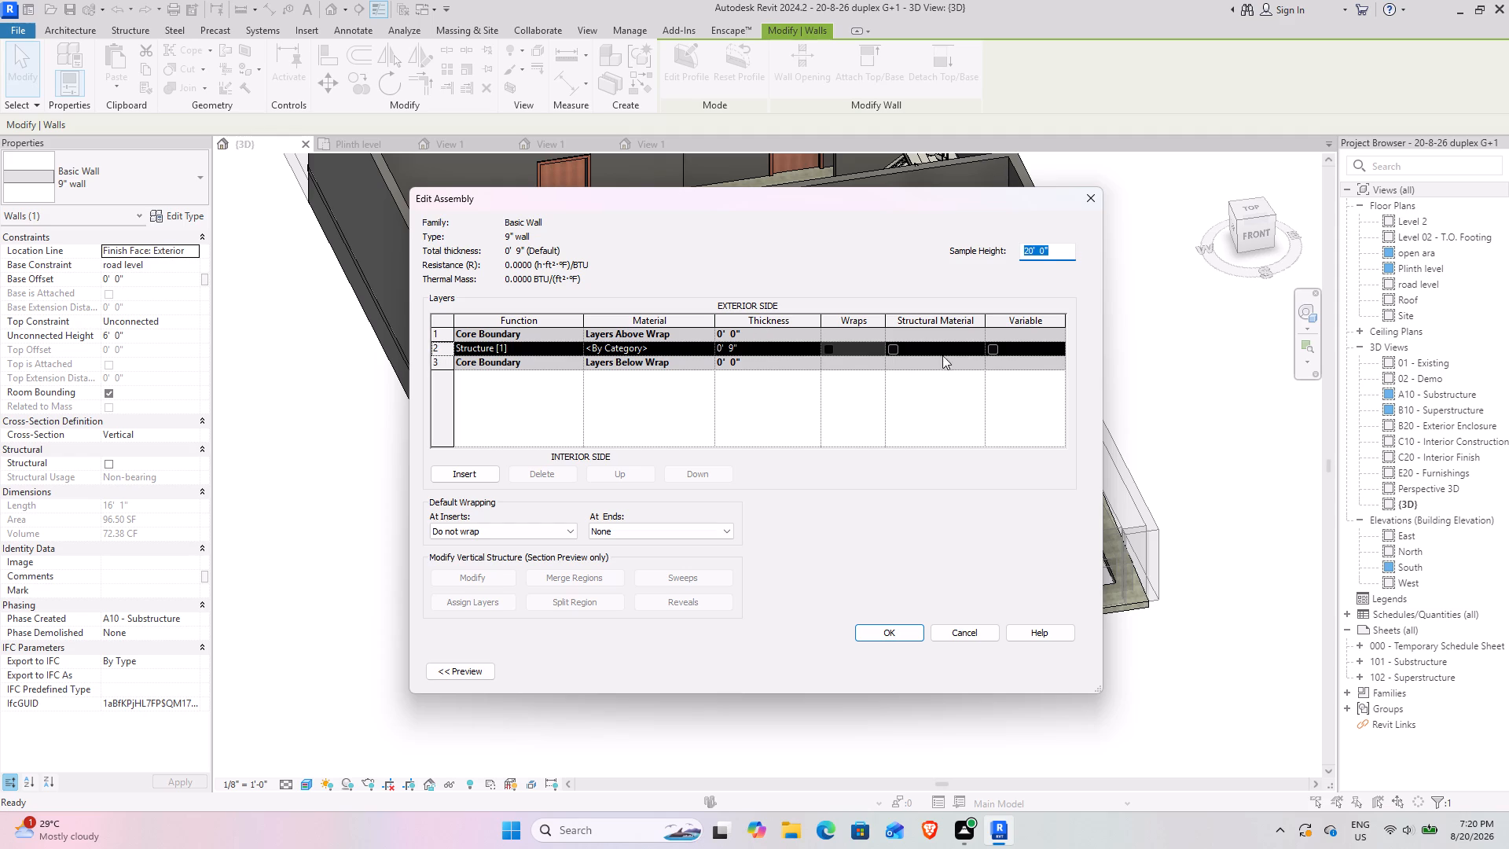
{"action": "left_click", "coordinate": [828, 349]}
{"action": "double_click", "coordinate": [825, 347]}
{"action": "left_click", "coordinate": [888, 346]}
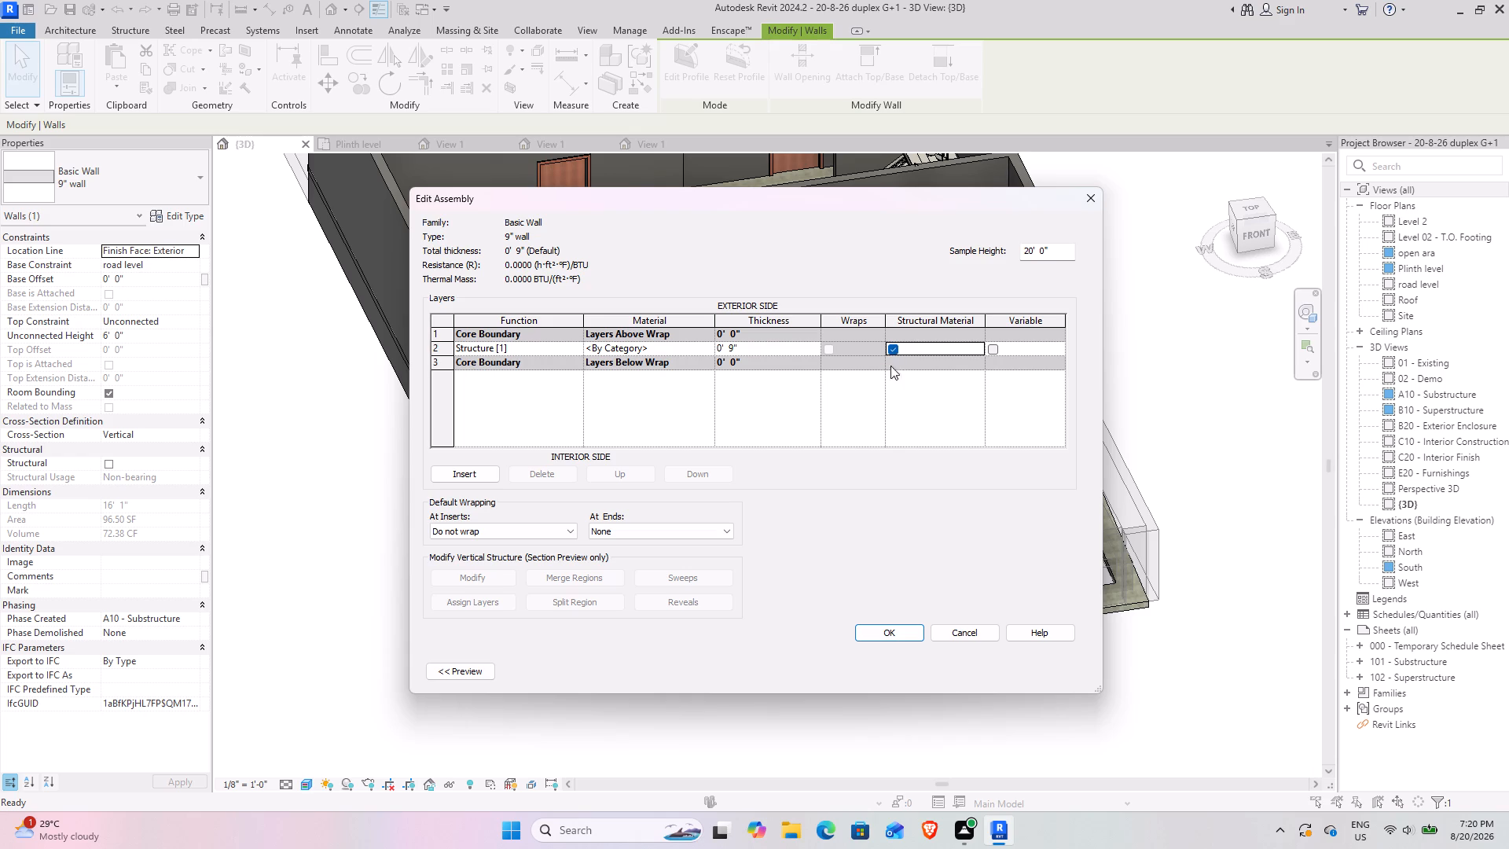
{"action": "left_click", "coordinate": [898, 631]}
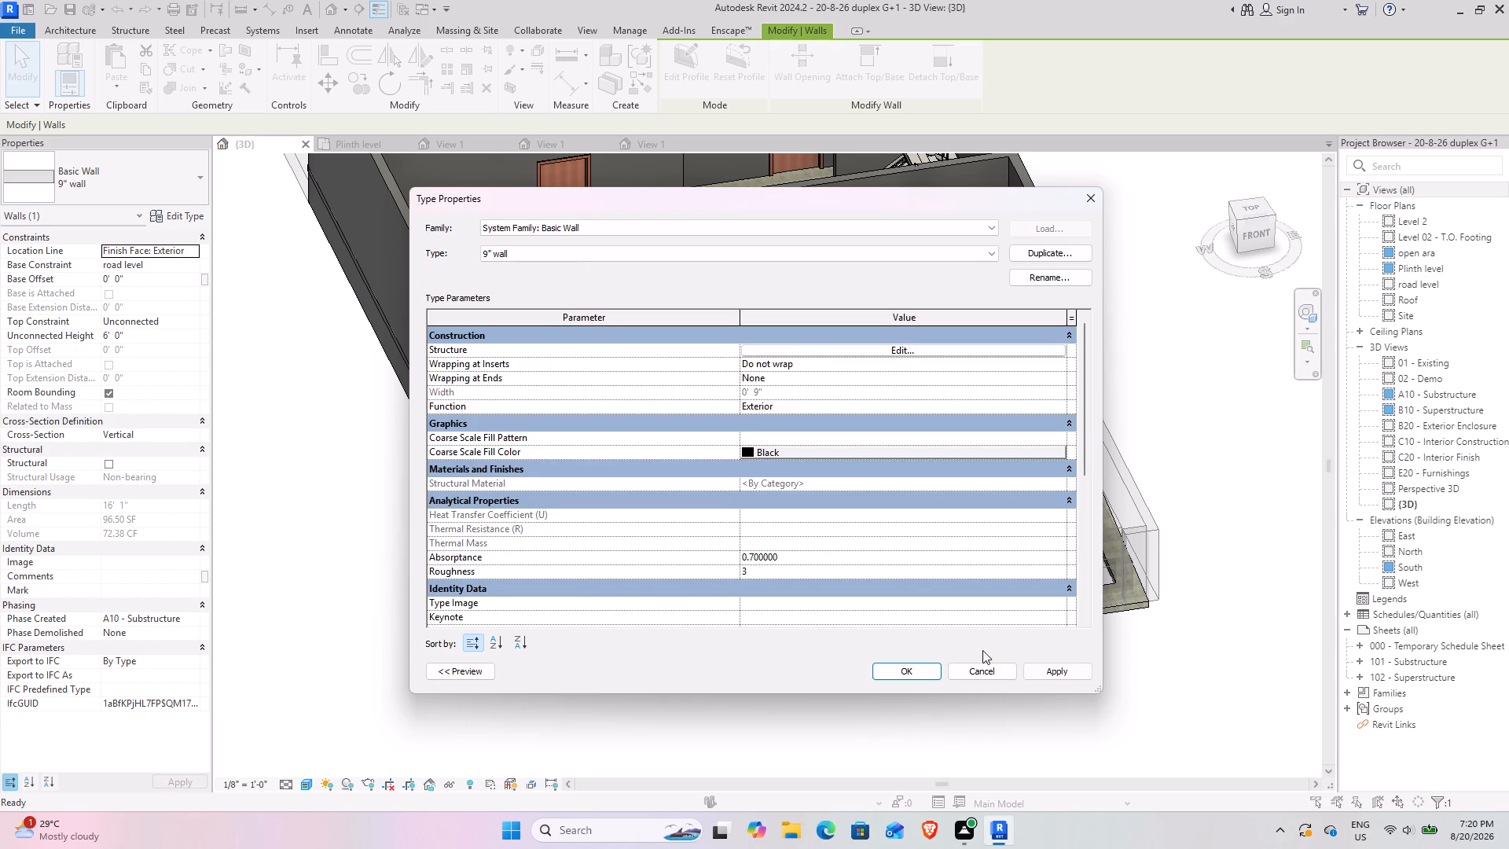
{"action": "left_click", "coordinate": [1063, 675]}
{"action": "left_click", "coordinate": [920, 671]}
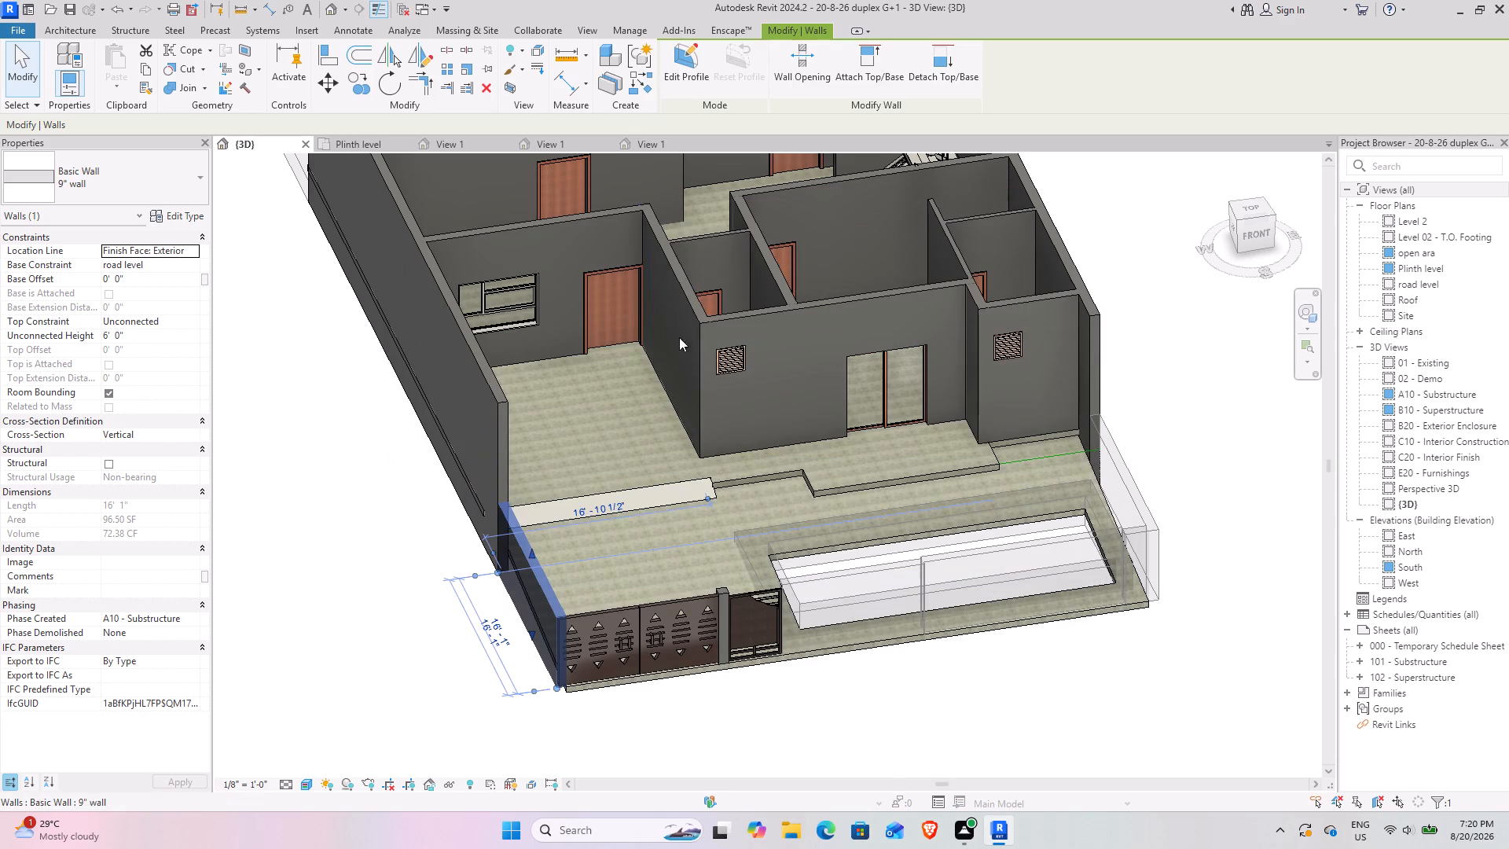
Inspect the layer assembly of the solid house wall beside the porch for comparison, without changing it.
{"action": "left_click", "coordinate": [699, 314]}
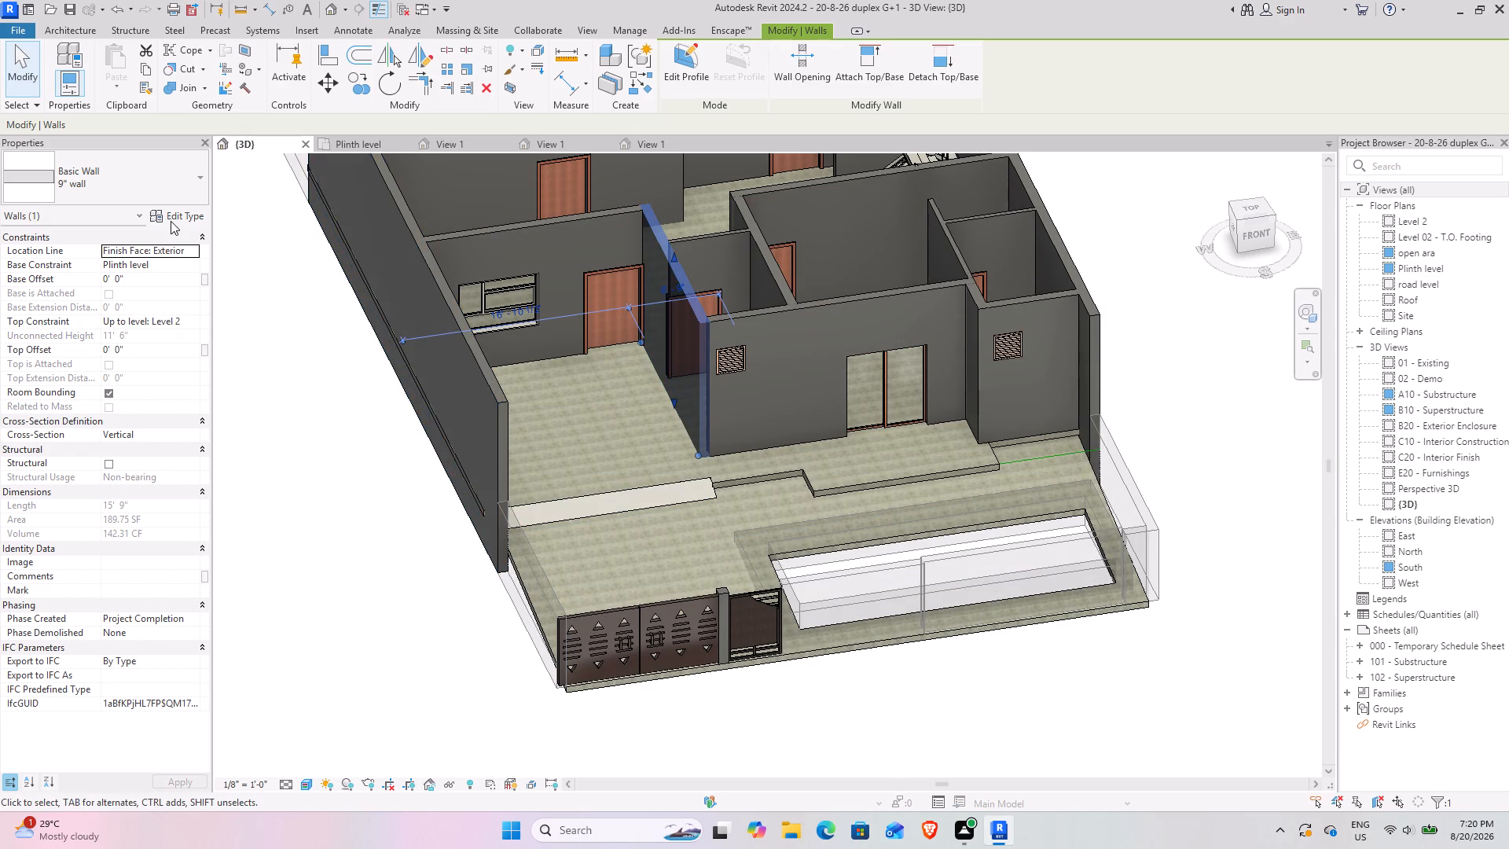
{"action": "left_click", "coordinate": [171, 221]}
{"action": "left_click", "coordinate": [901, 348]}
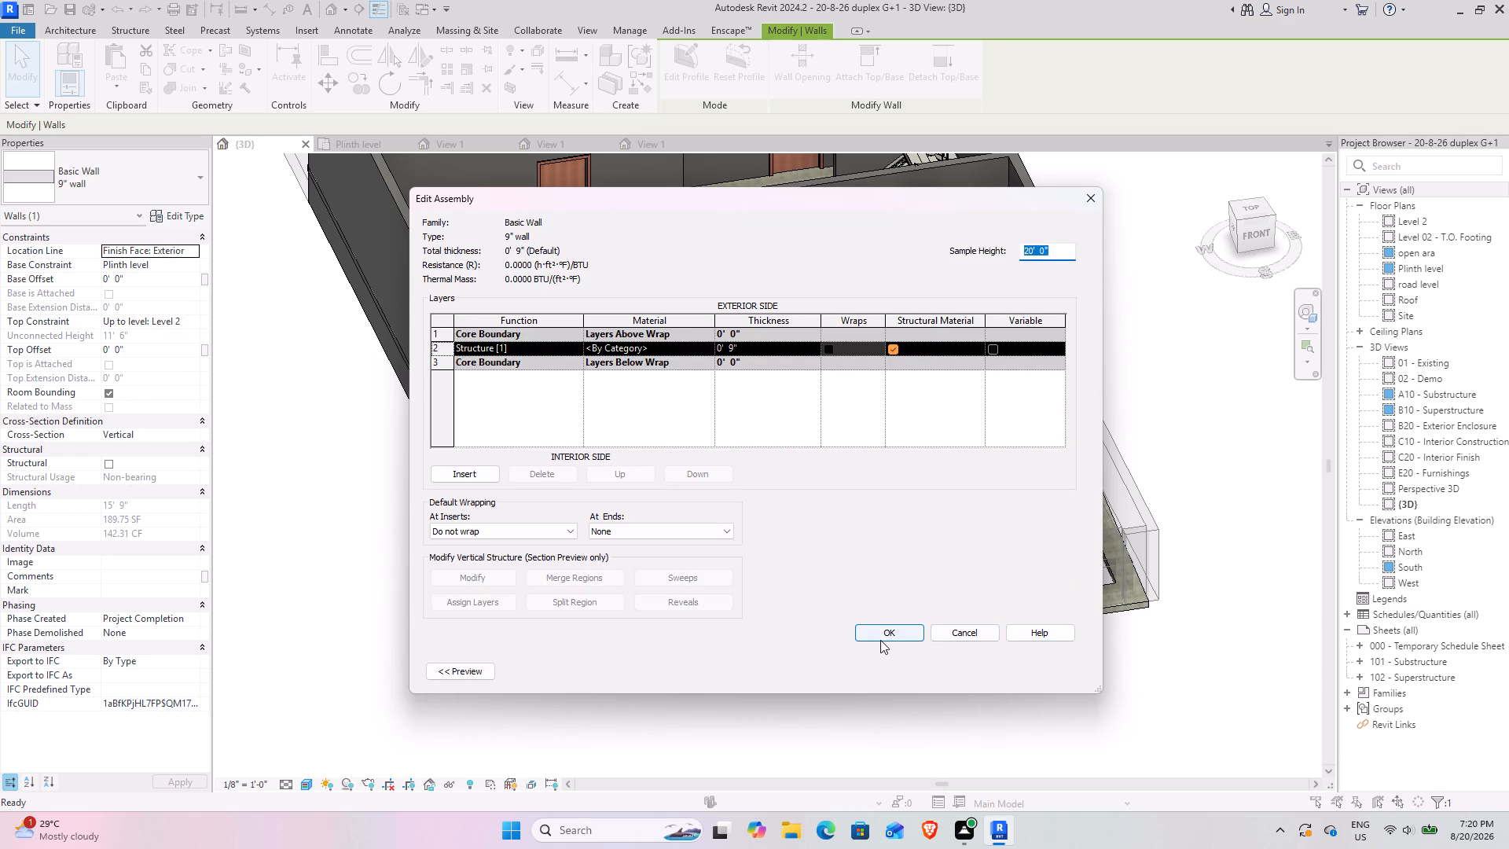
{"action": "left_click", "coordinate": [949, 633]}
{"action": "left_click", "coordinate": [972, 668]}
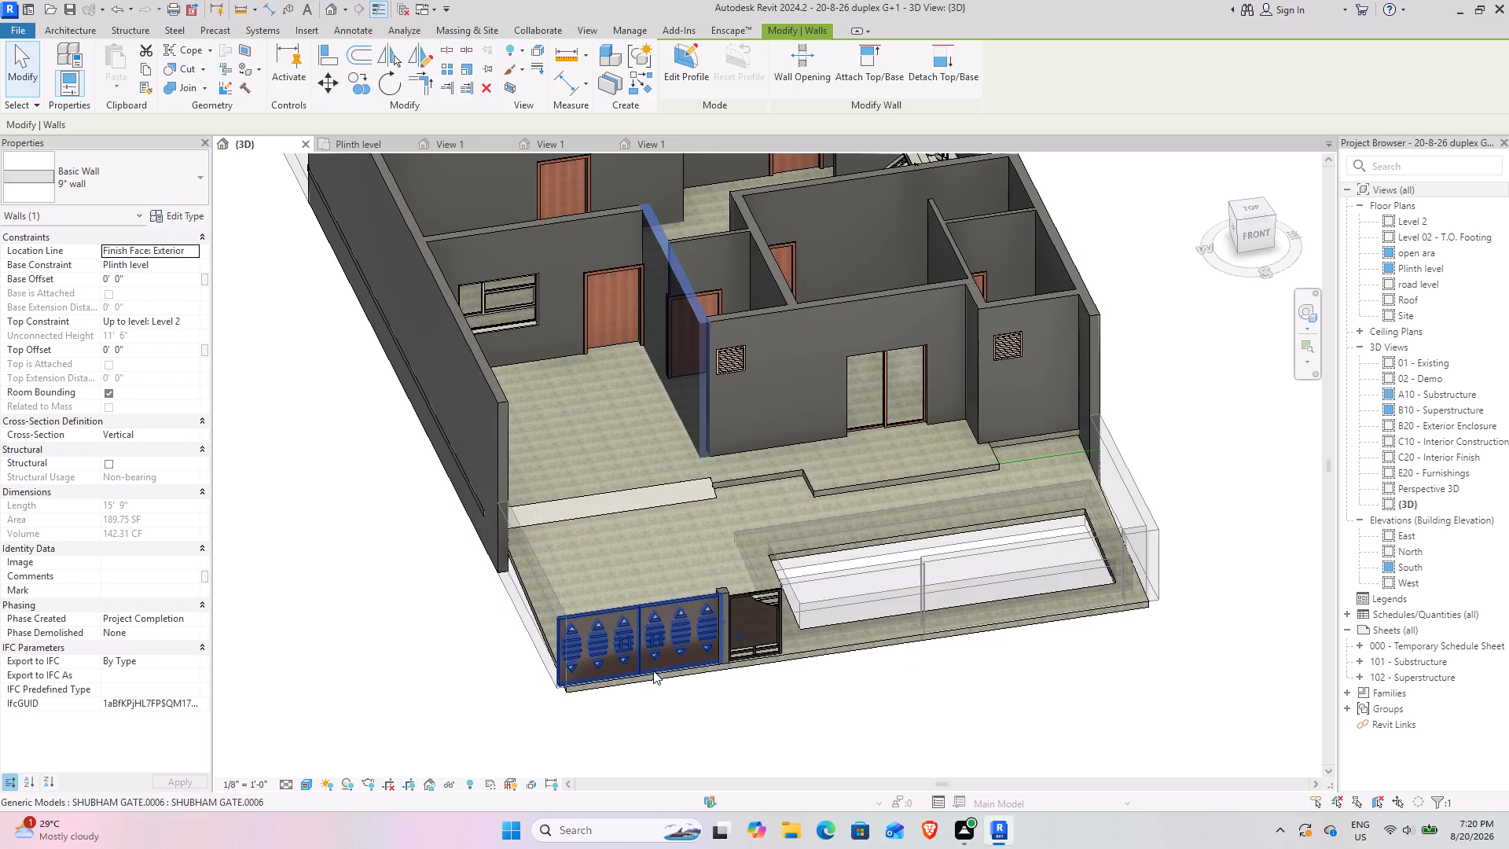
{"action": "left_click", "coordinate": [920, 773]}
Check the Walls category's surface pattern and transparency overrides in the 3D view's Visibility/Graphics settings, without keeping changes.
{"action": "middle_click_drag", "start_coordinate": [882, 698], "coordinate": [912, 656]}
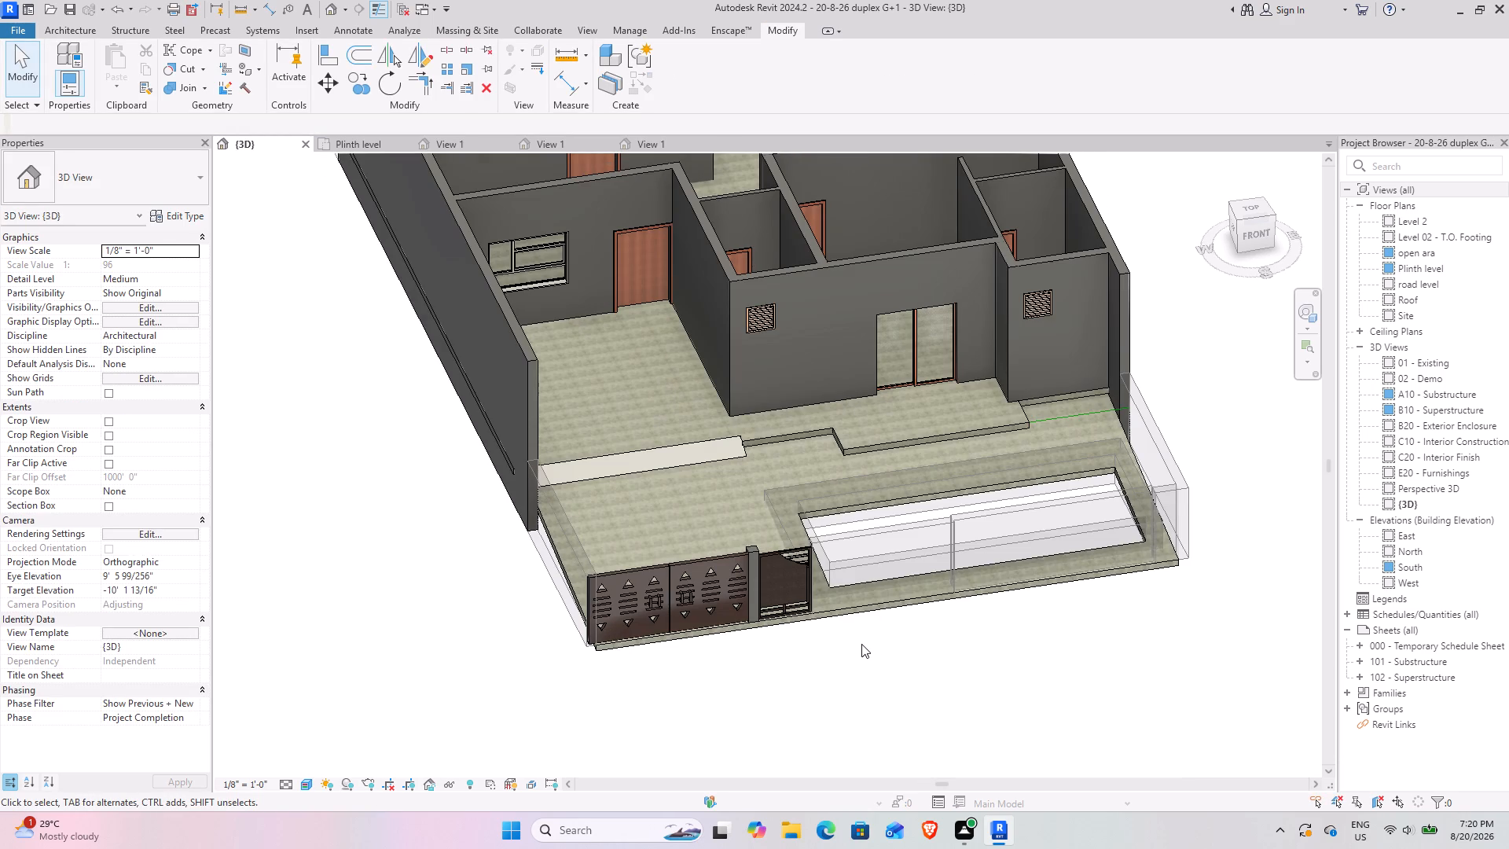
{"action": "type", "text": "vg"}
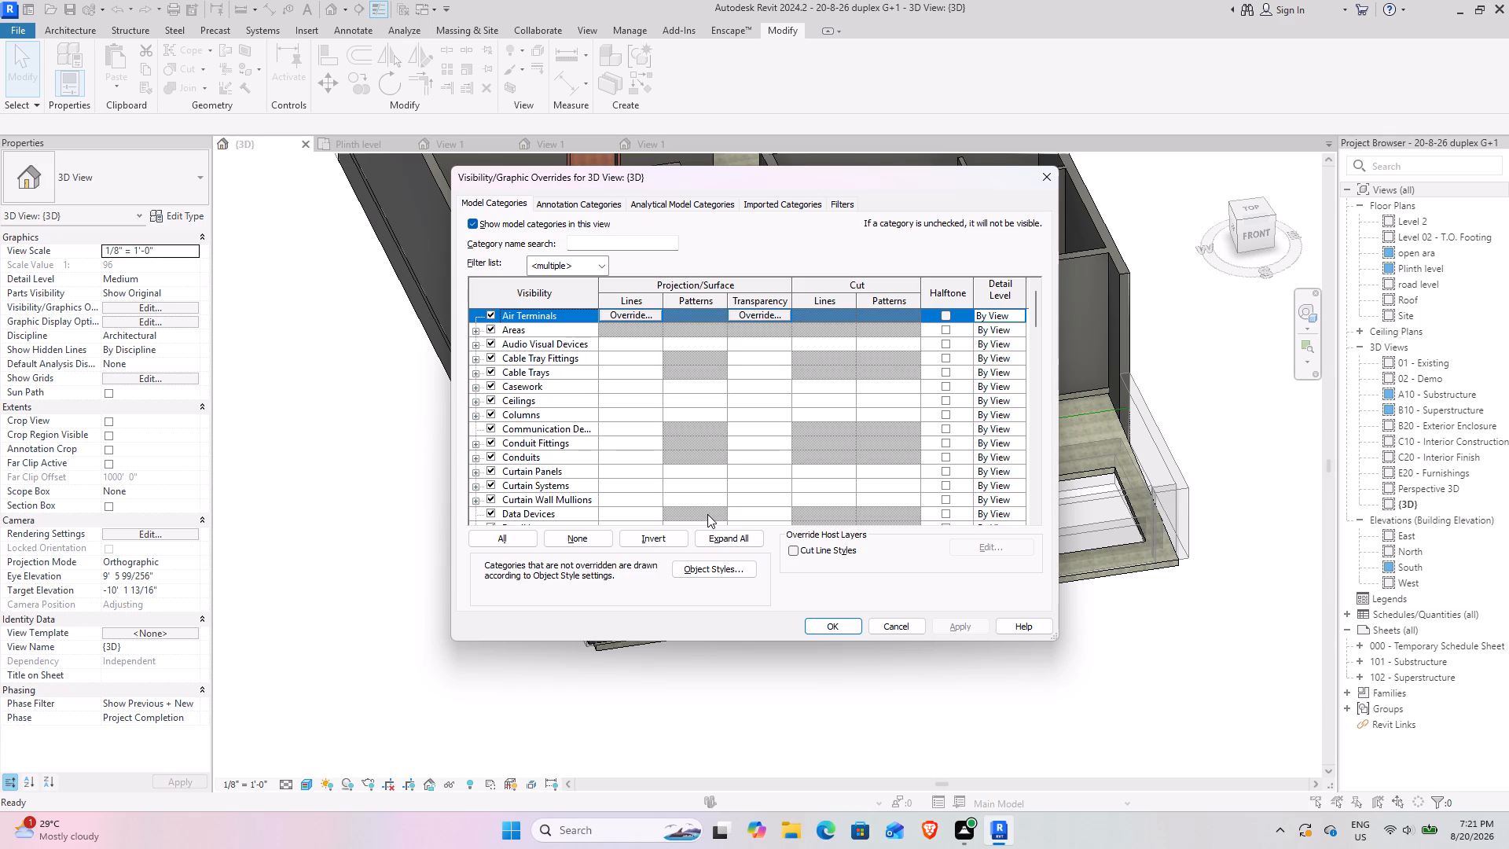
{"action": "scroll", "coordinate": [575, 421], "scroll_direction": "down", "scroll_amount": 15}
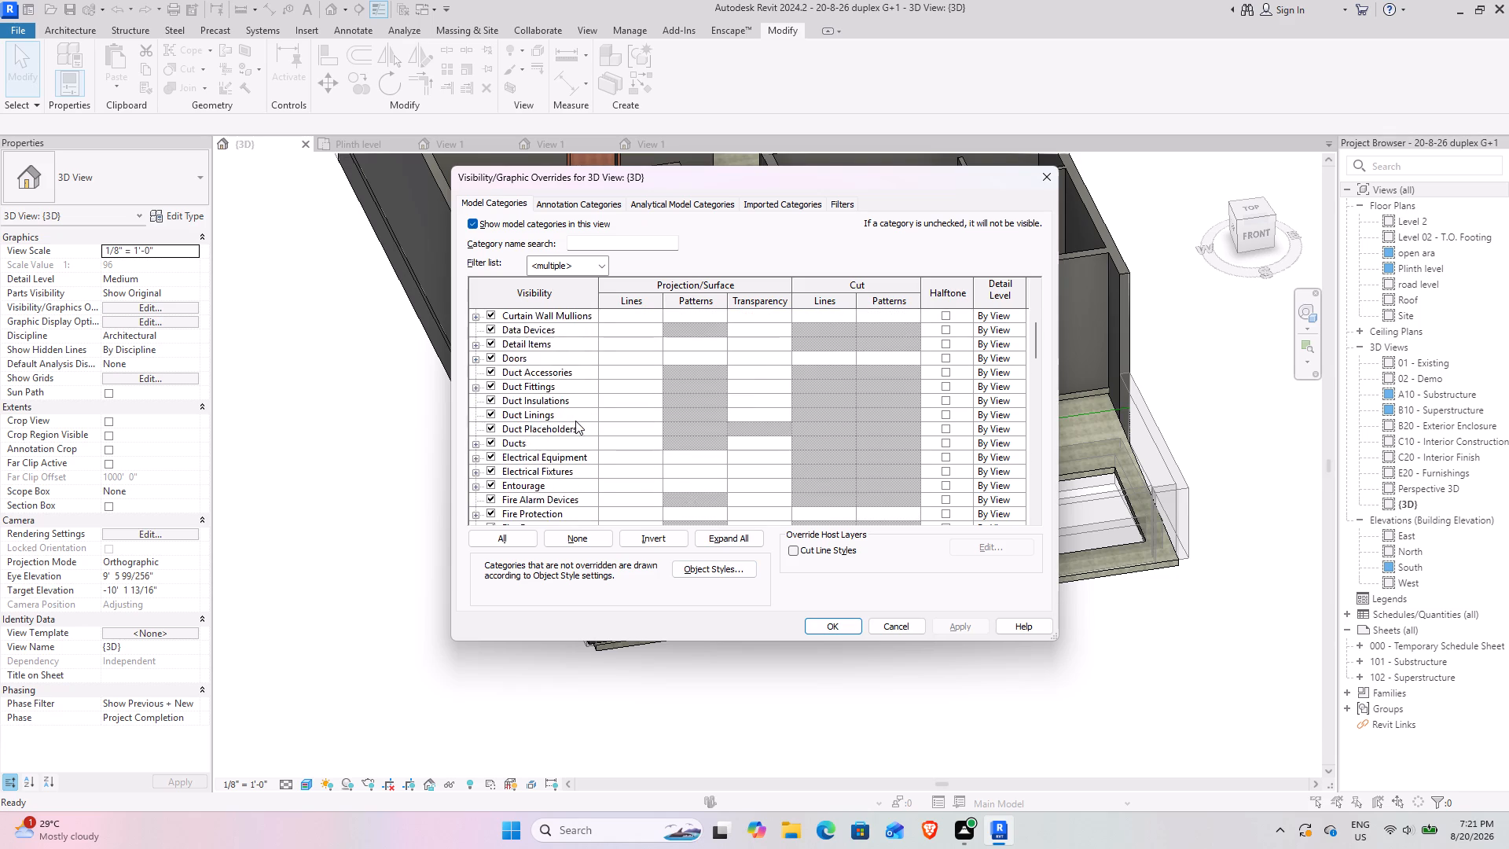
{"action": "scroll", "coordinate": [575, 421], "scroll_direction": "down", "scroll_amount": 18}
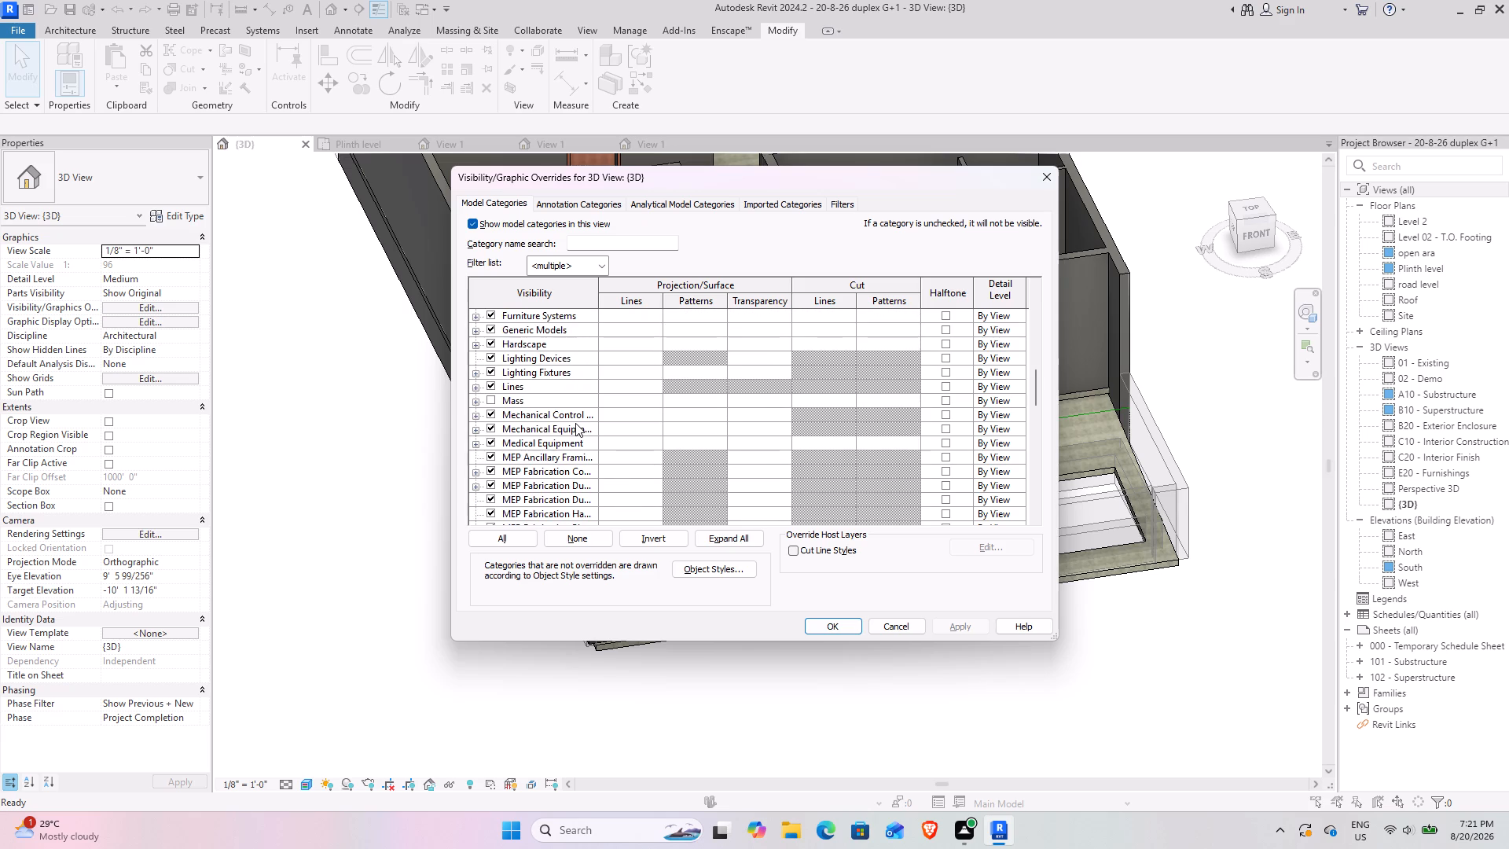
{"action": "scroll", "coordinate": [575, 423], "scroll_direction": "down", "scroll_amount": 20}
{"action": "scroll", "coordinate": [575, 423], "scroll_direction": "down", "scroll_amount": 5}
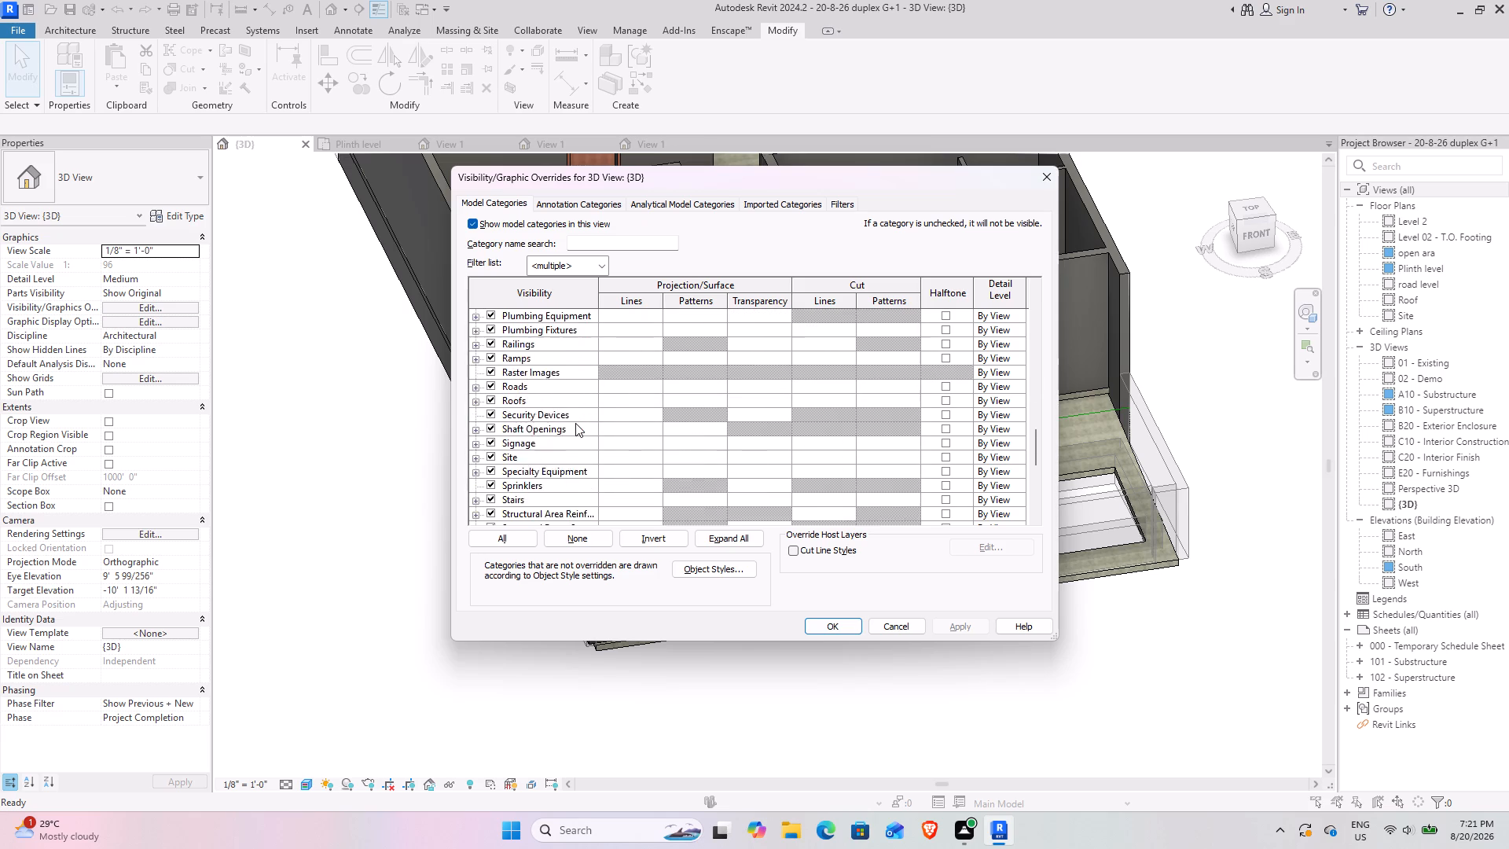
{"action": "scroll", "coordinate": [575, 423], "scroll_direction": "down", "scroll_amount": 20}
{"action": "scroll", "coordinate": [575, 423], "scroll_direction": "down", "scroll_amount": 6}
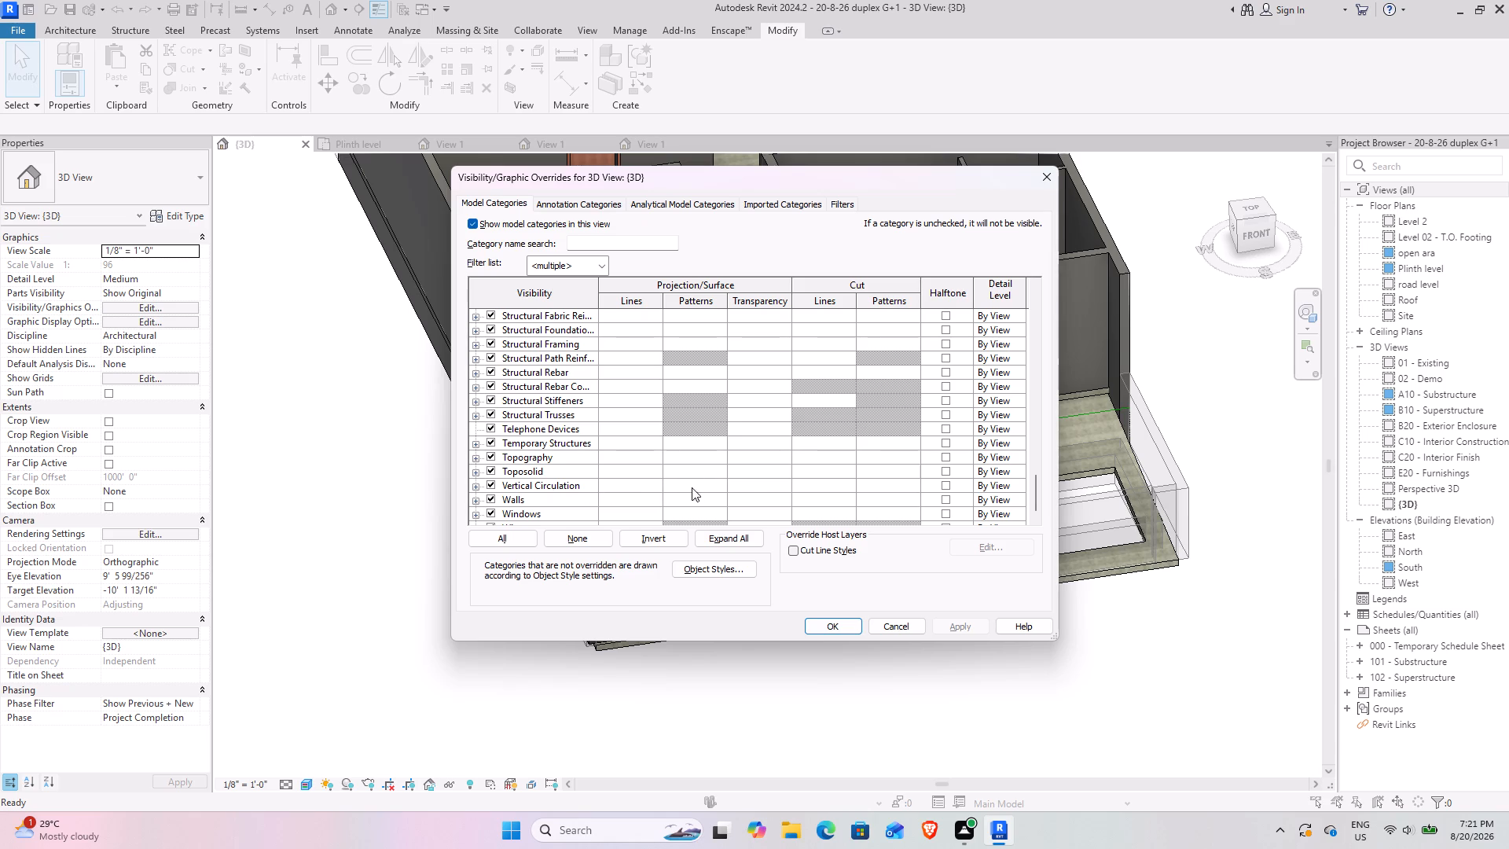
{"action": "left_click", "coordinate": [751, 487]}
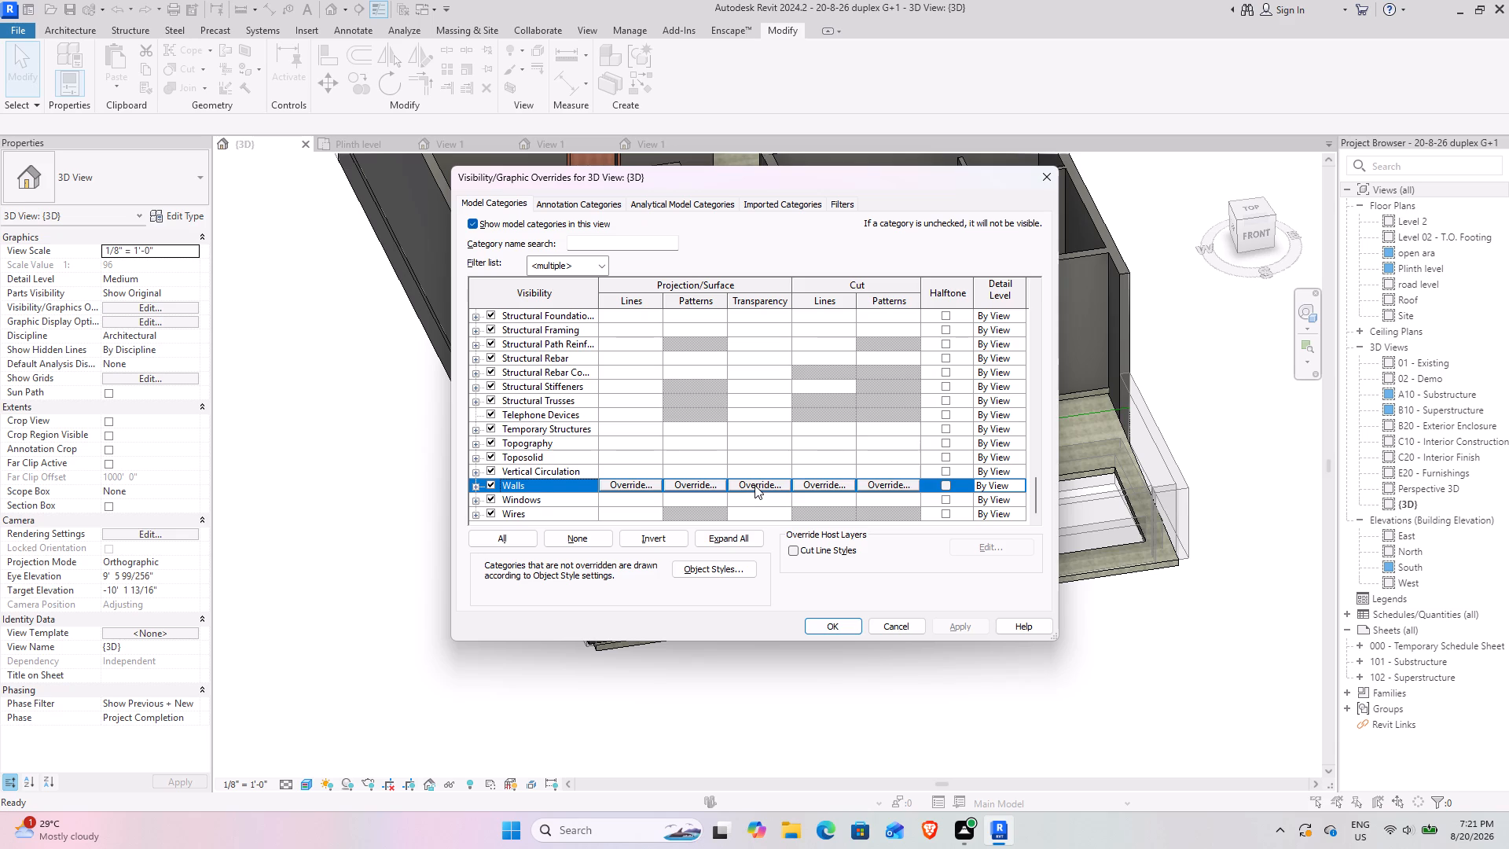
{"action": "left_click", "coordinate": [706, 488]}
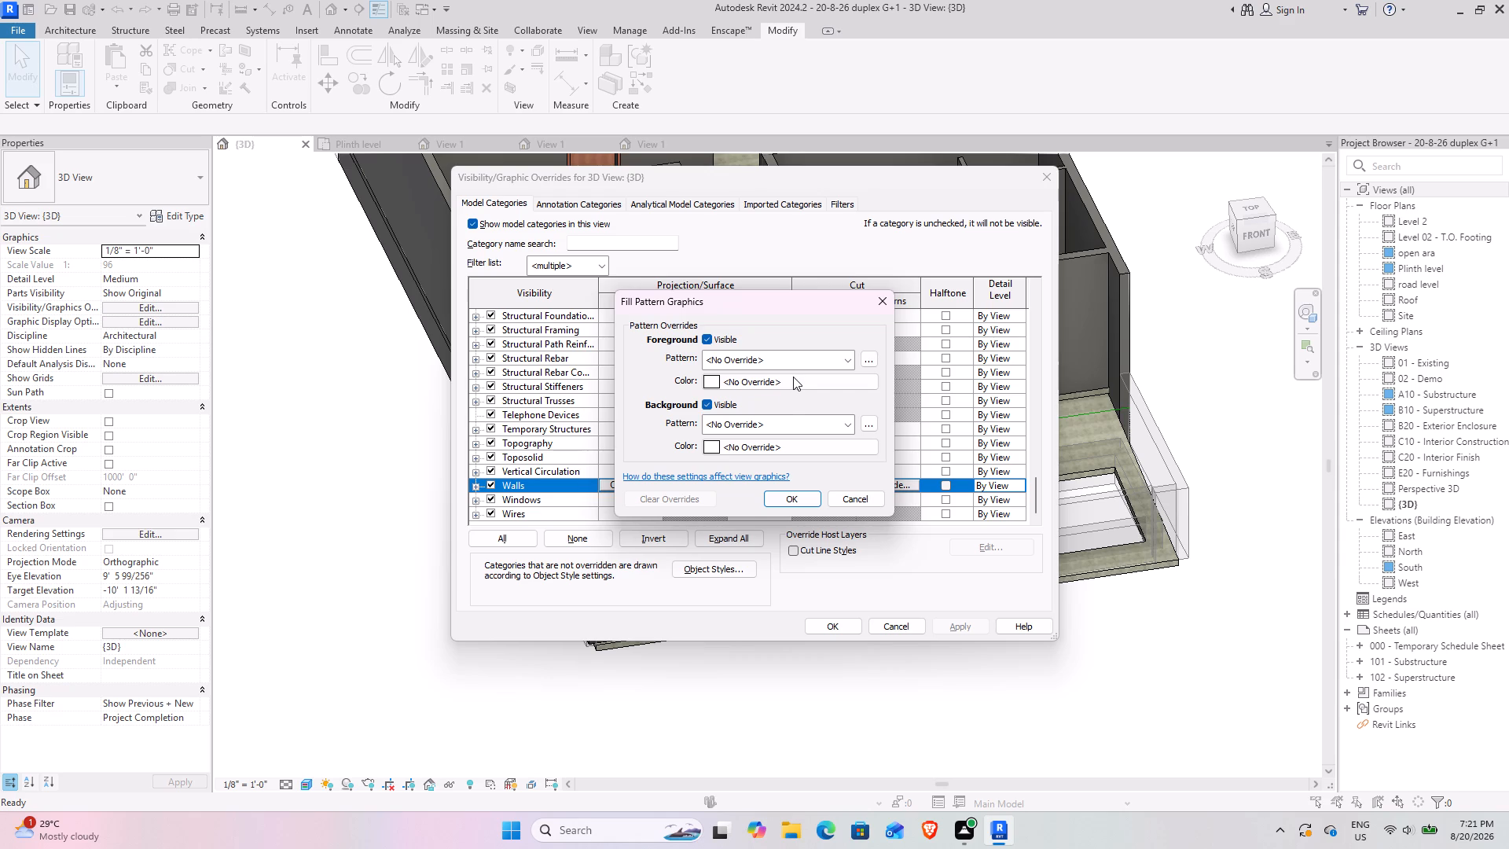
{"action": "left_click", "coordinate": [857, 489]}
{"action": "left_click", "coordinate": [857, 497]}
{"action": "left_click", "coordinate": [753, 480]}
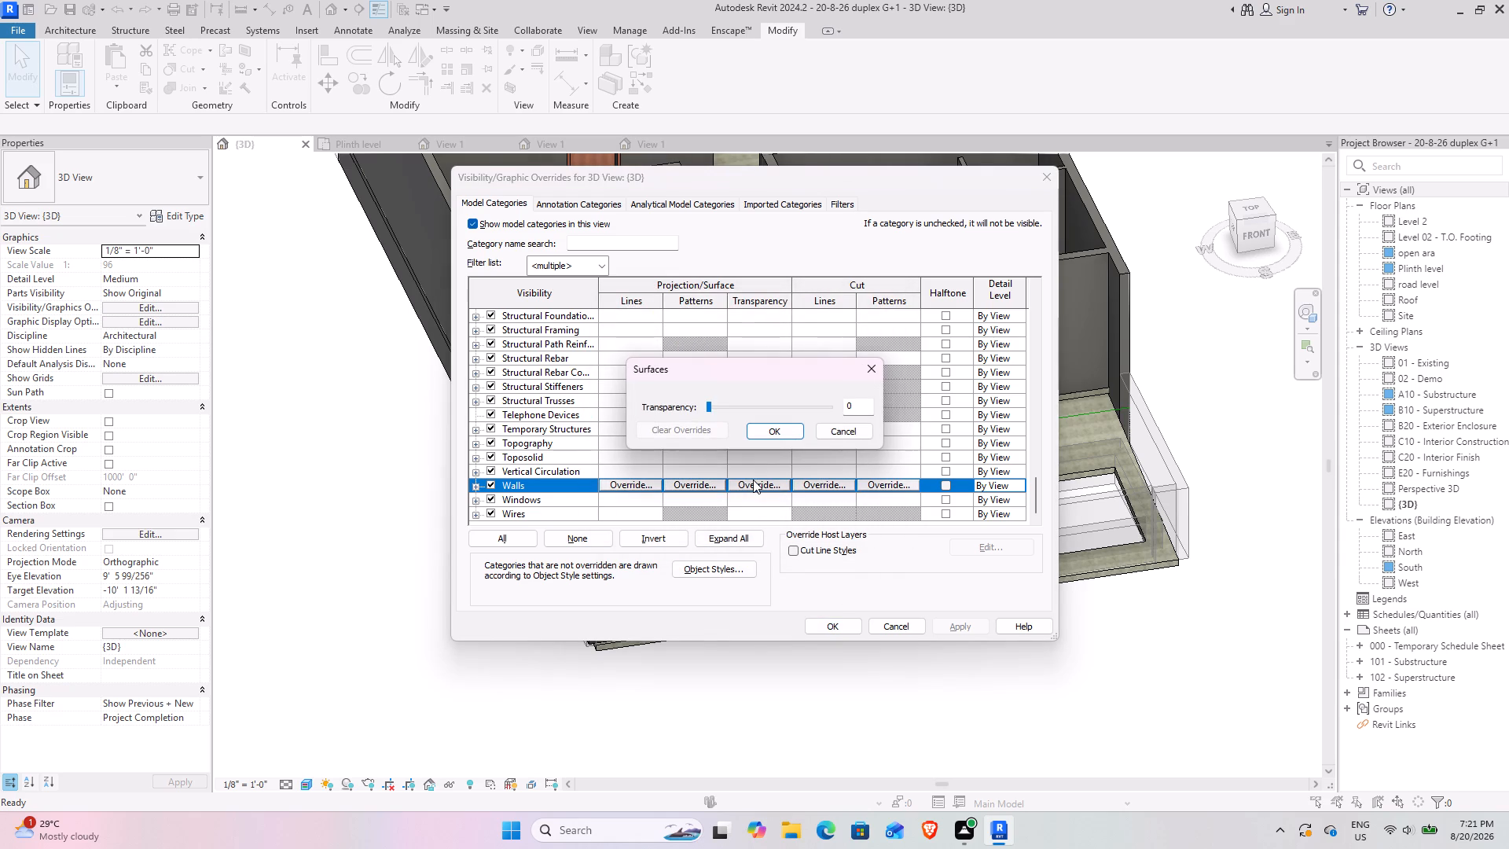
{"action": "left_click", "coordinate": [780, 430]}
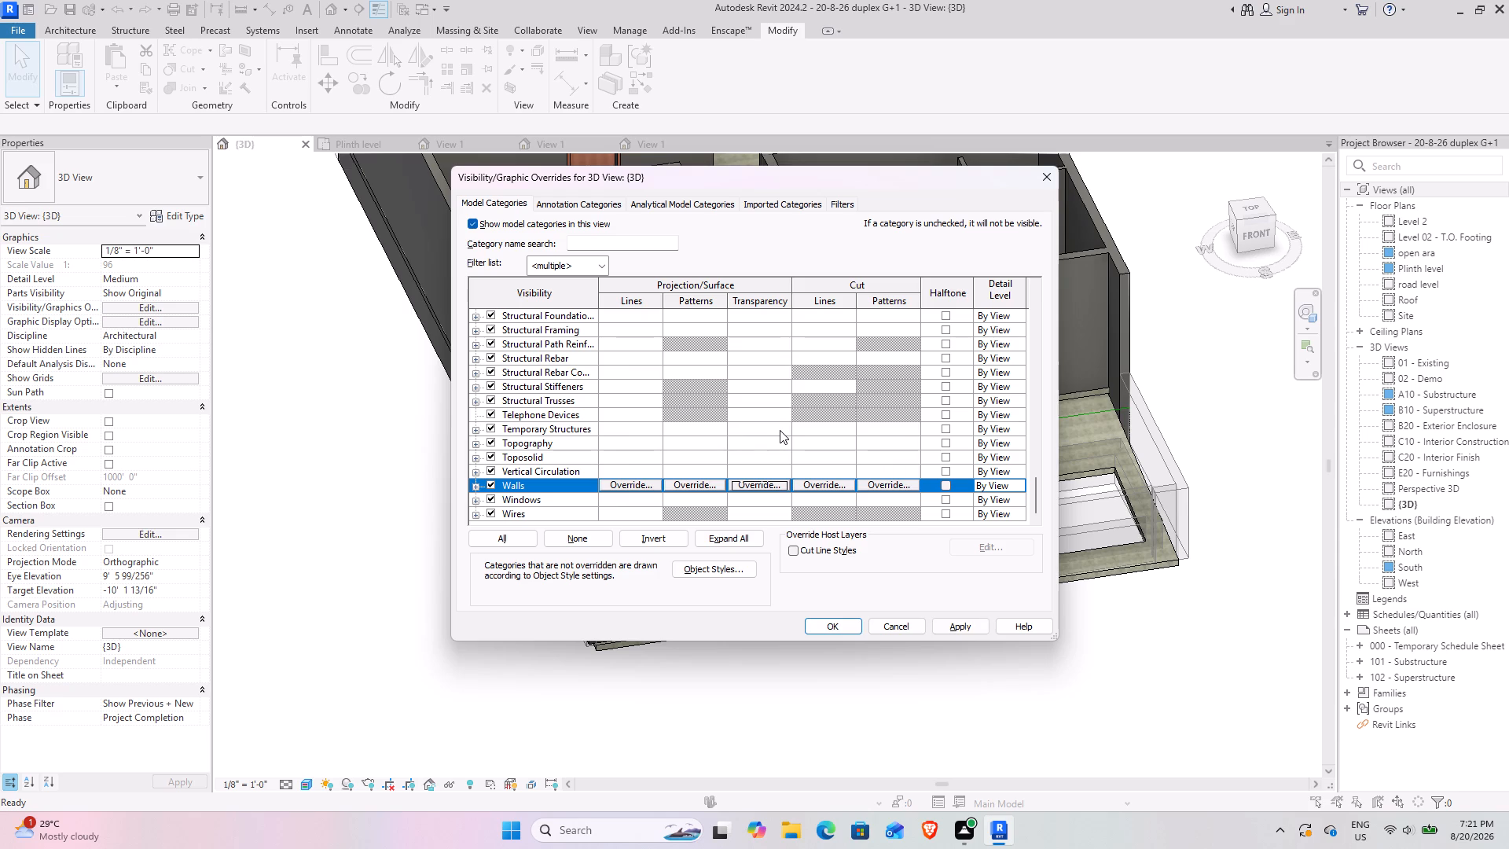
{"action": "scroll", "coordinate": [620, 432], "scroll_direction": "down", "scroll_amount": 5}
{"action": "left_click", "coordinate": [903, 632]}
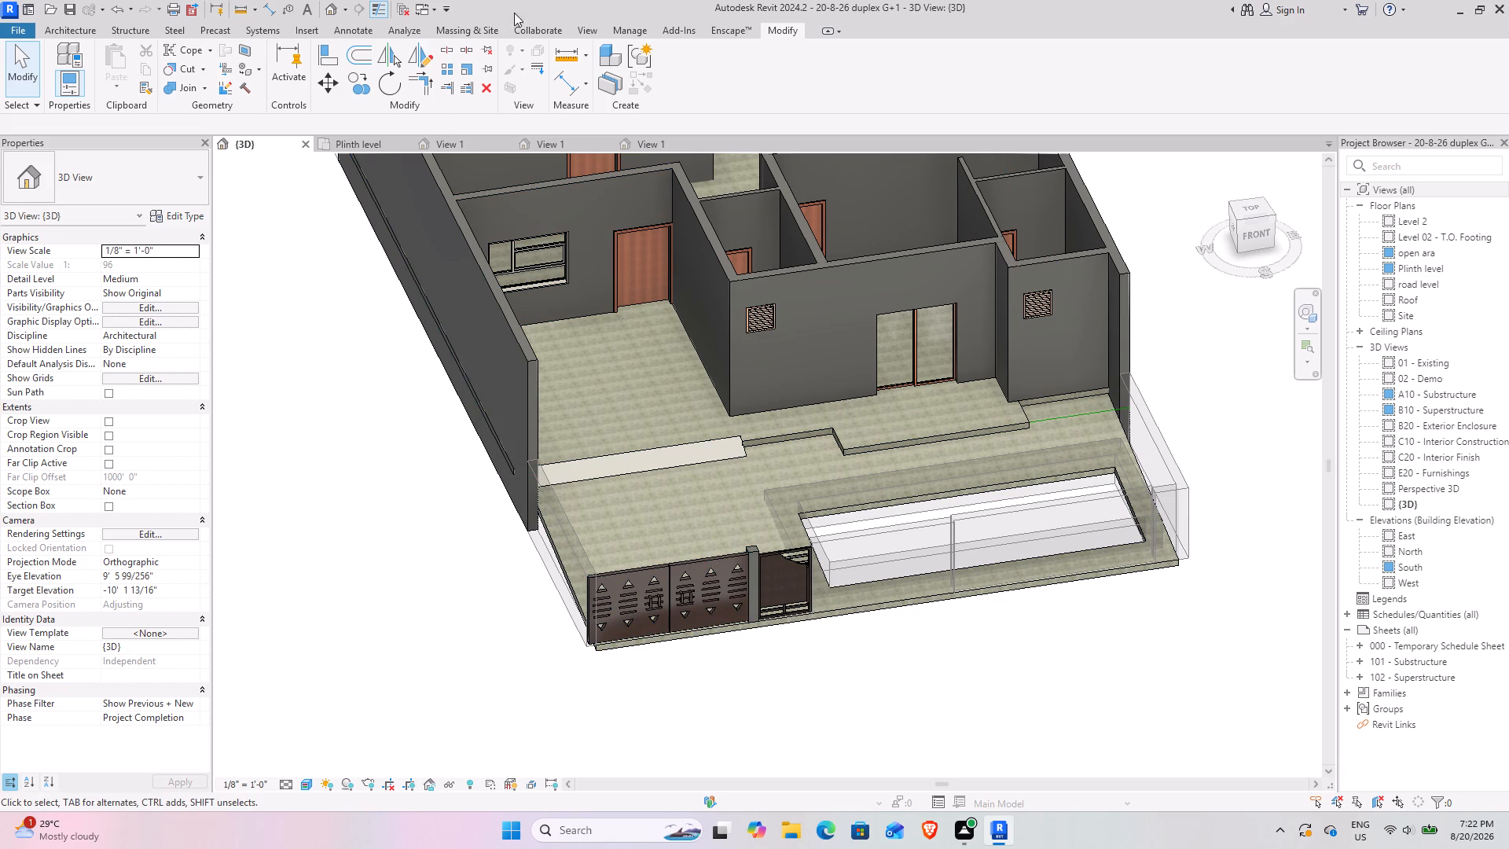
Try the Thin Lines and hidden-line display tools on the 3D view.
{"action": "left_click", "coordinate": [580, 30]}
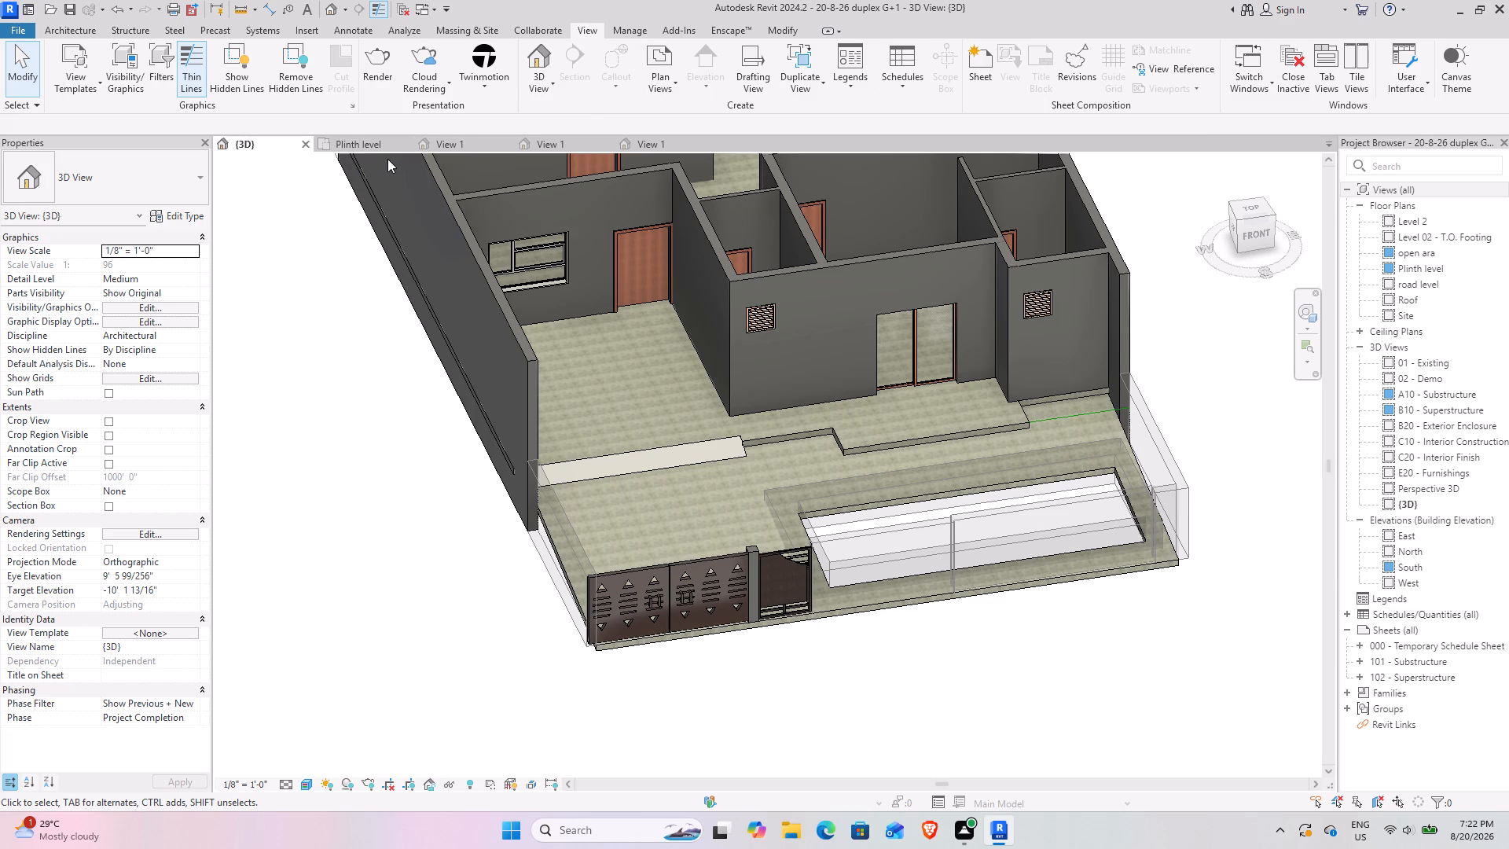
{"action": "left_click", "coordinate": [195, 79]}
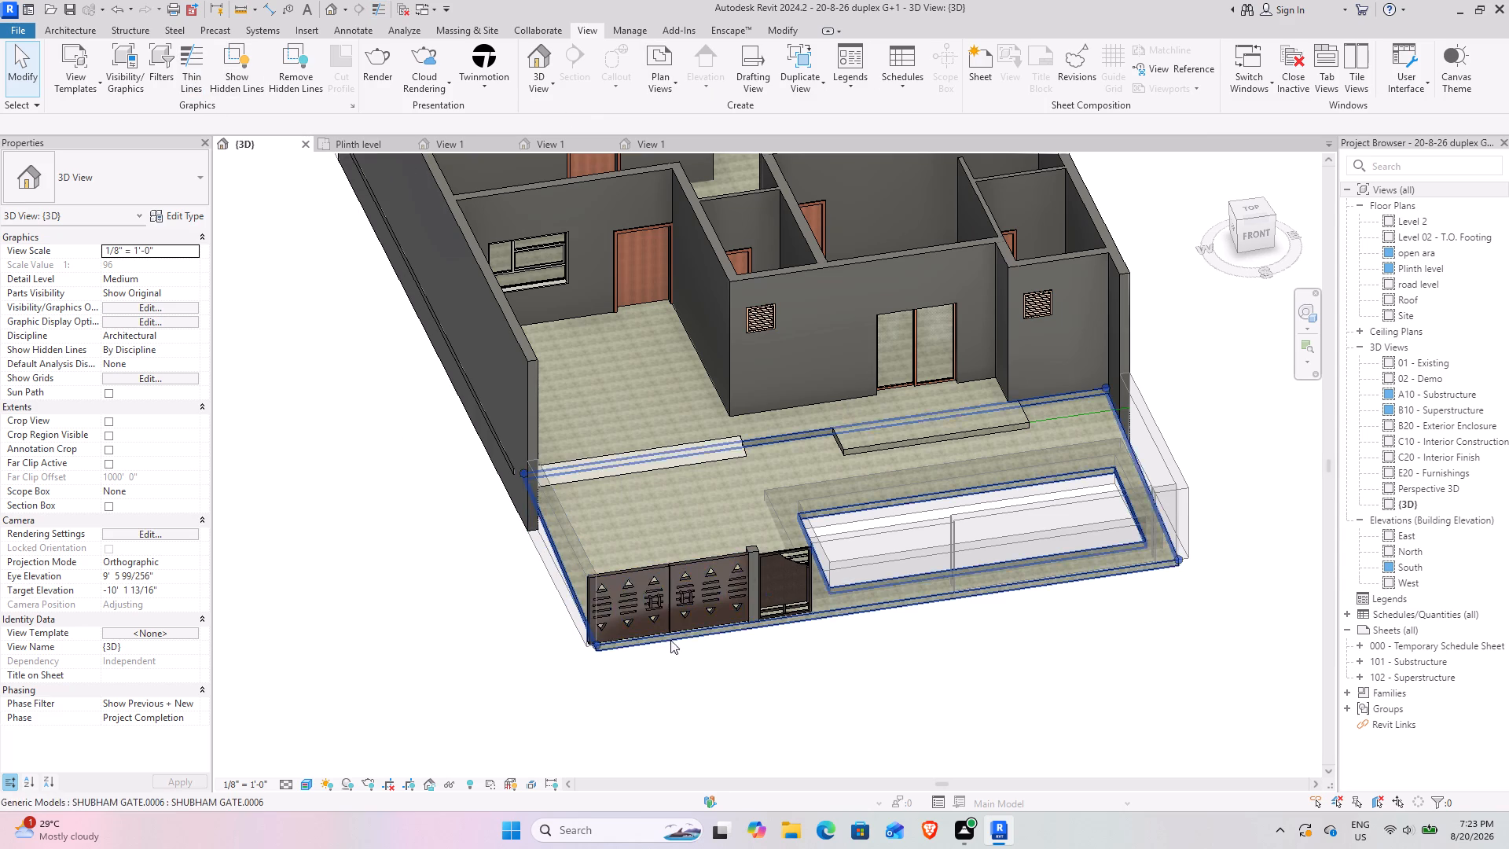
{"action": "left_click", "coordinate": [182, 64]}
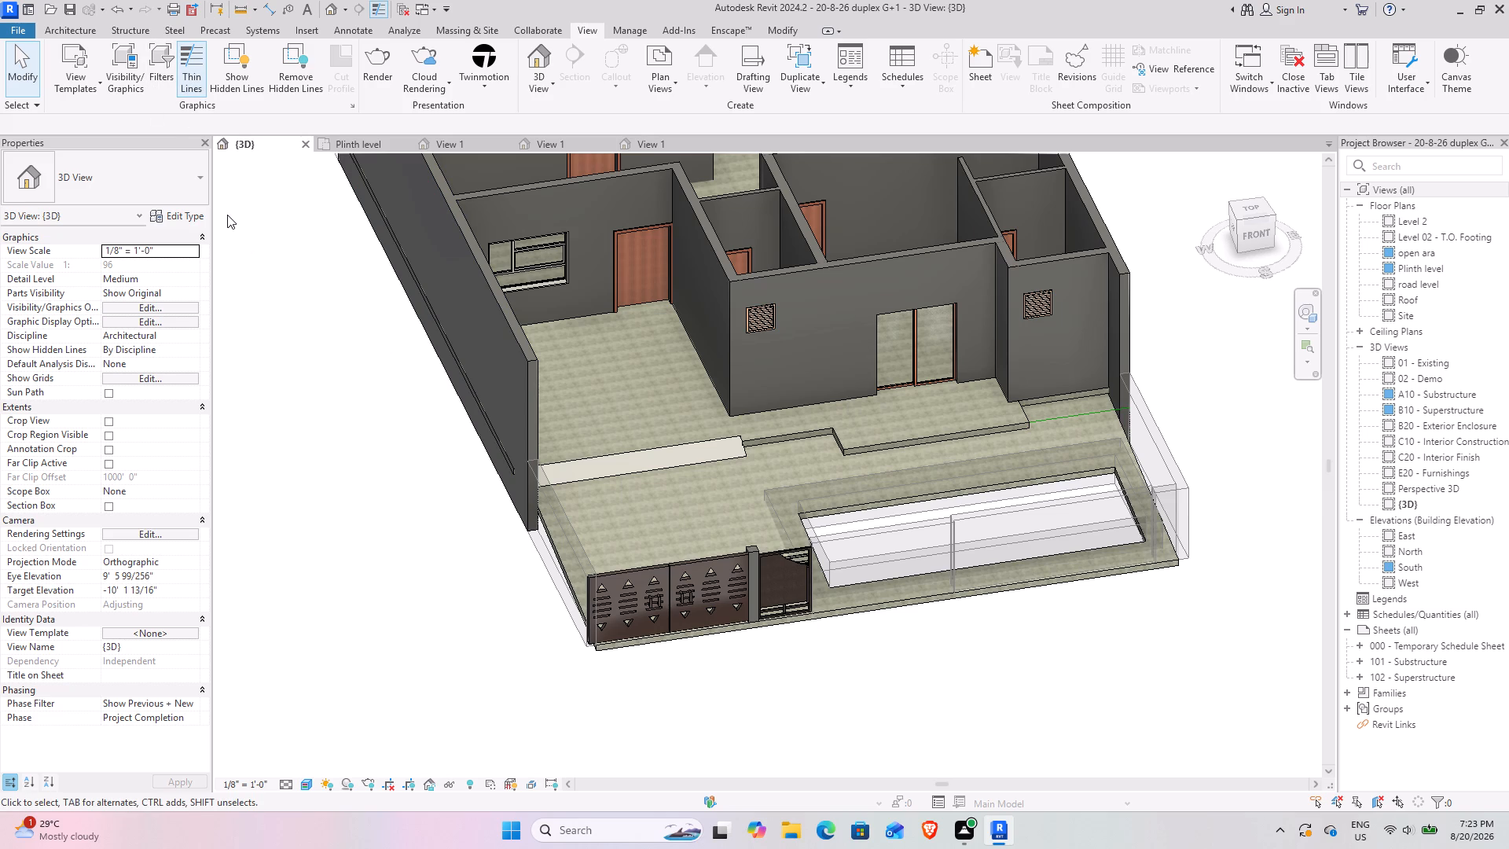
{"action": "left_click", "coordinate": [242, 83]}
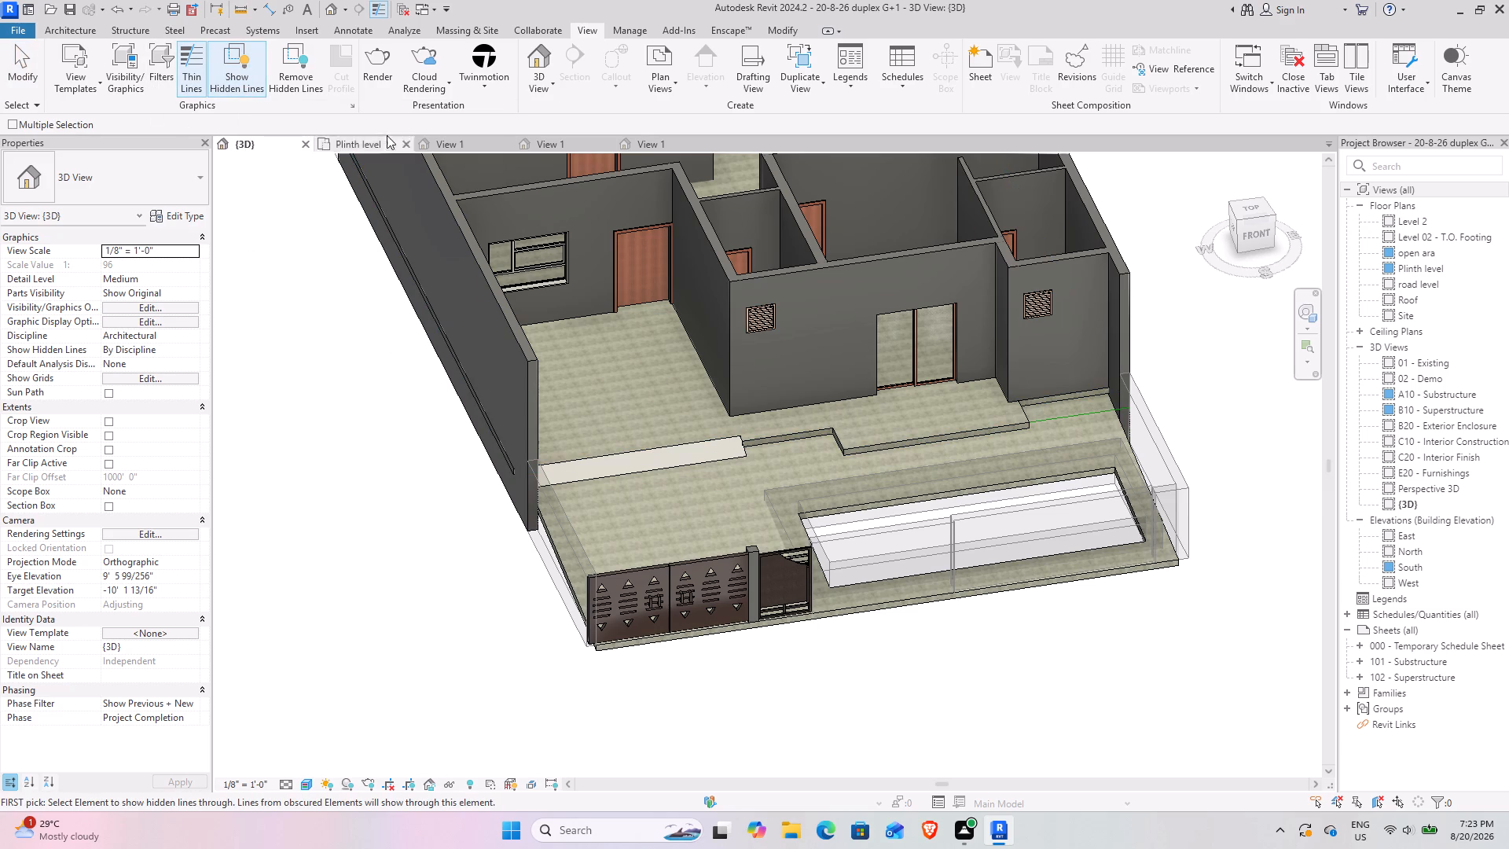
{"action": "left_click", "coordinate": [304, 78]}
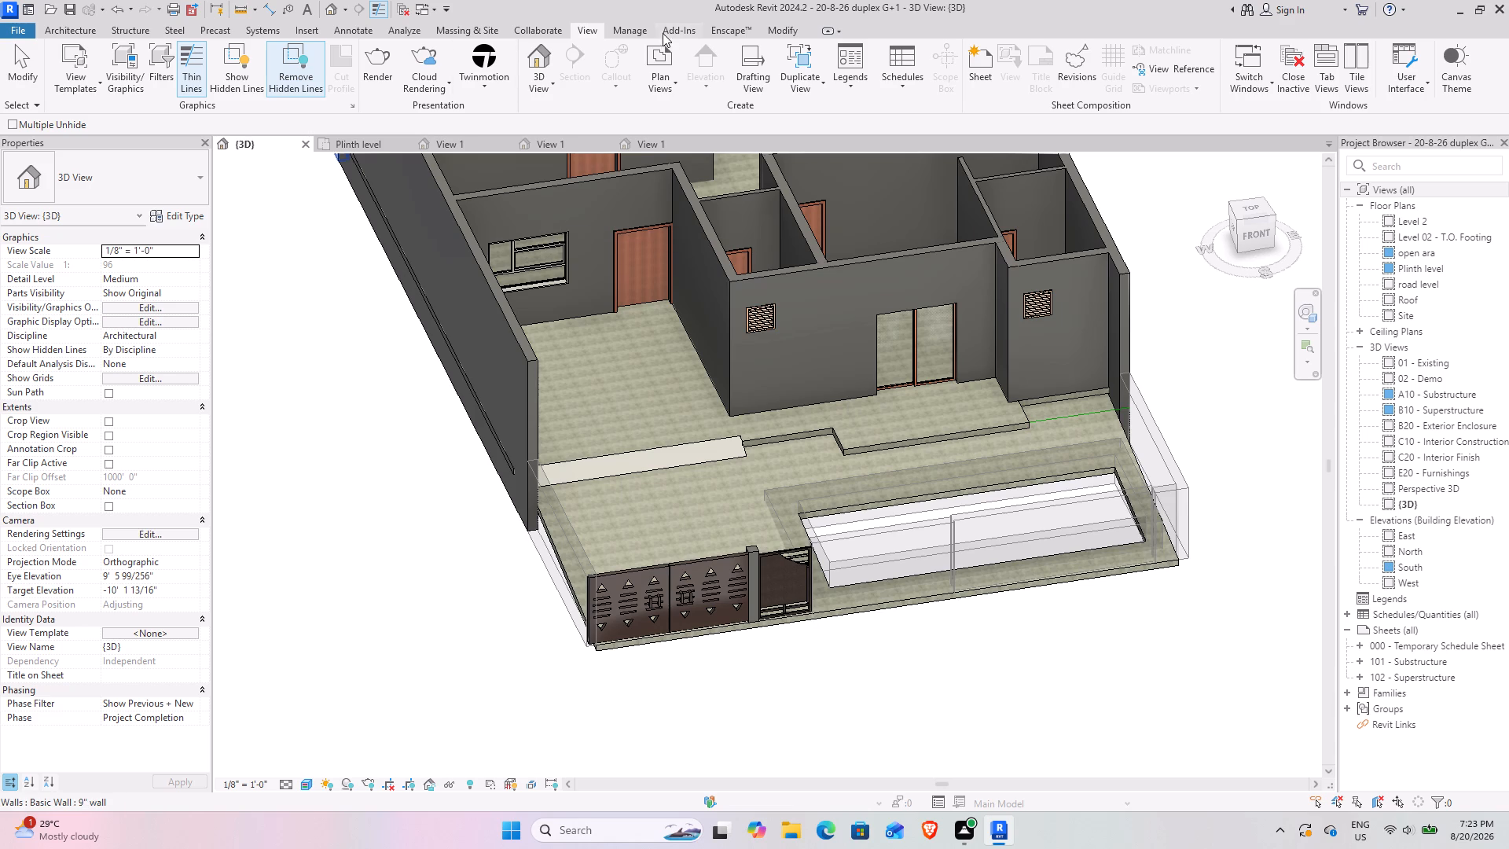
Examine the project's phasing settings, including the graphic overrides for each phase status.
{"action": "left_click", "coordinate": [633, 27]}
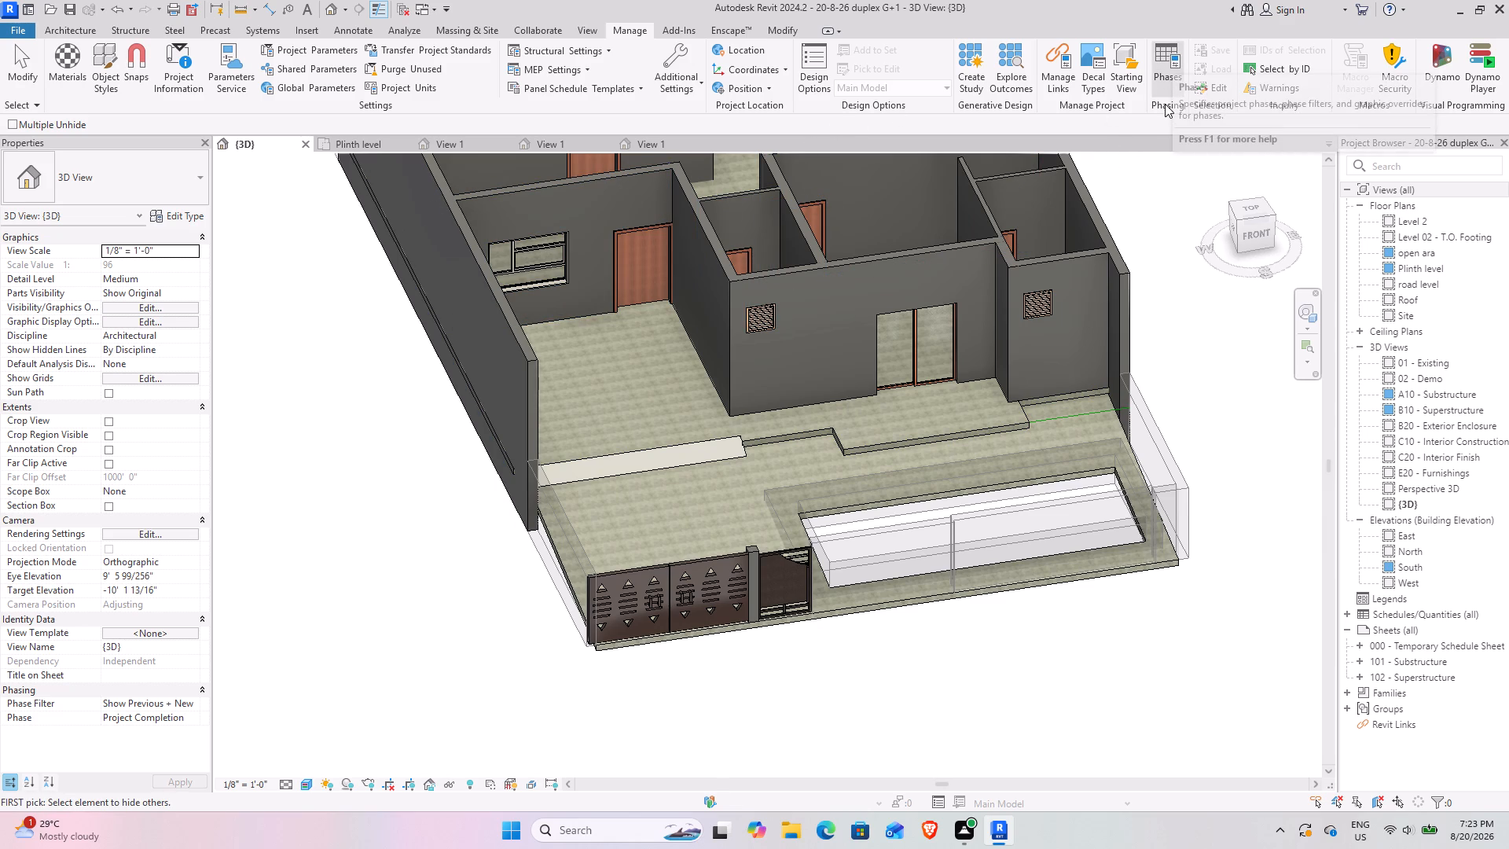
{"action": "left_click", "coordinate": [1161, 79]}
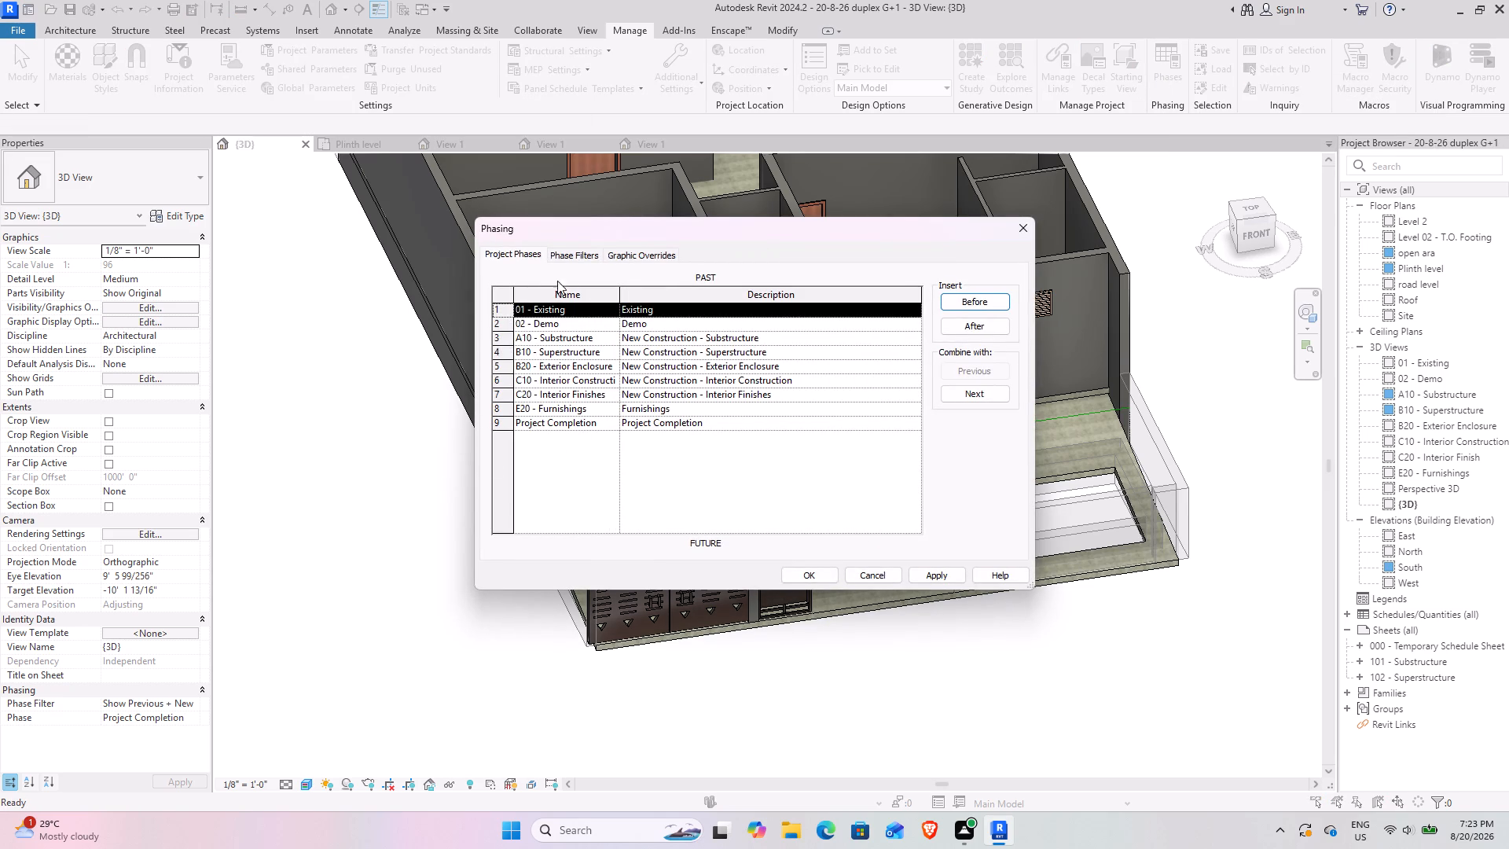
{"action": "left_click", "coordinate": [637, 249]}
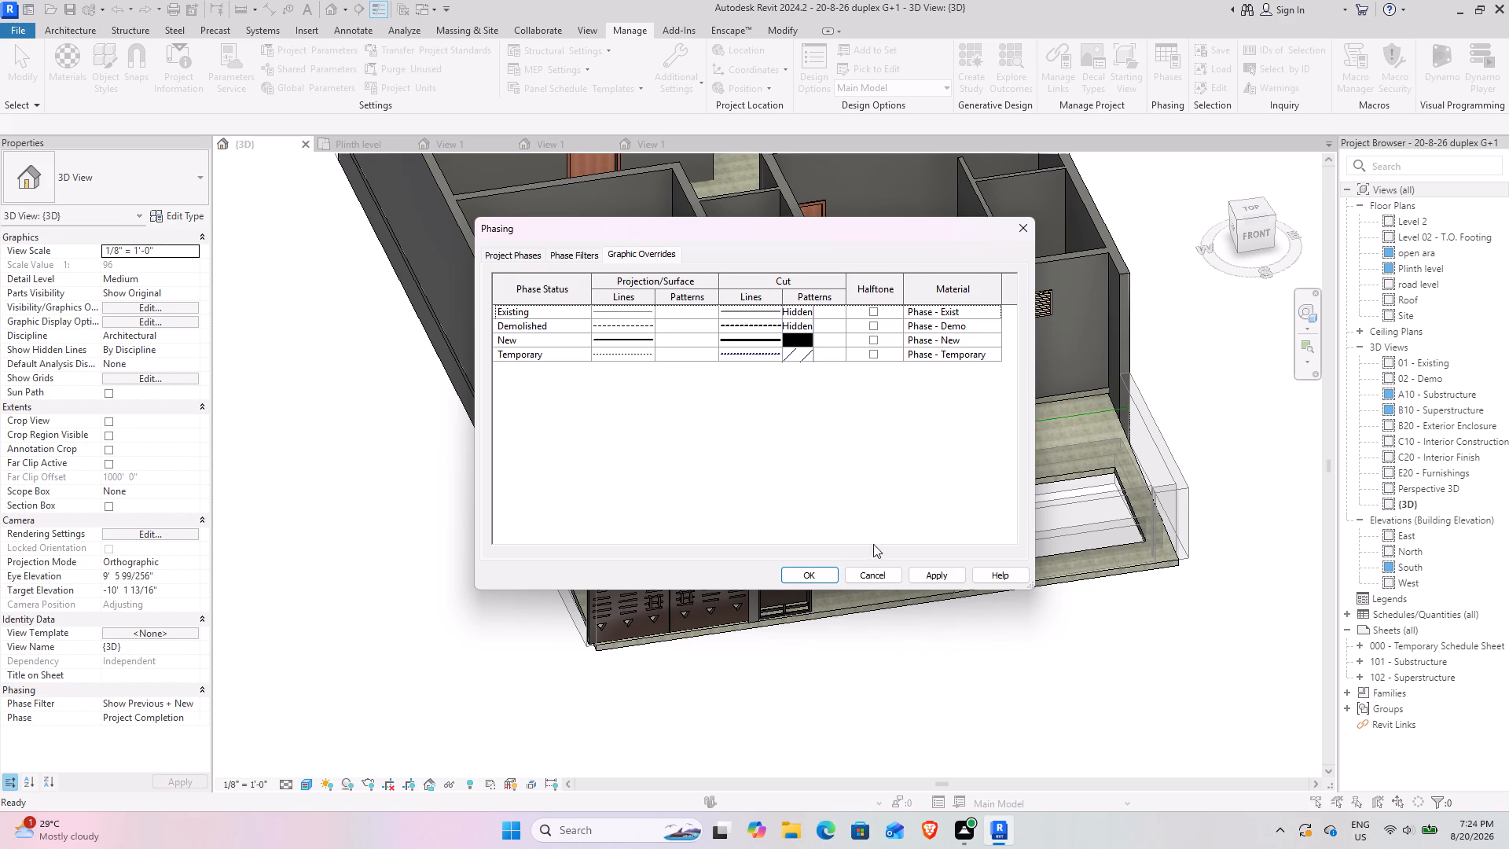
{"action": "left_click", "coordinate": [872, 573]}
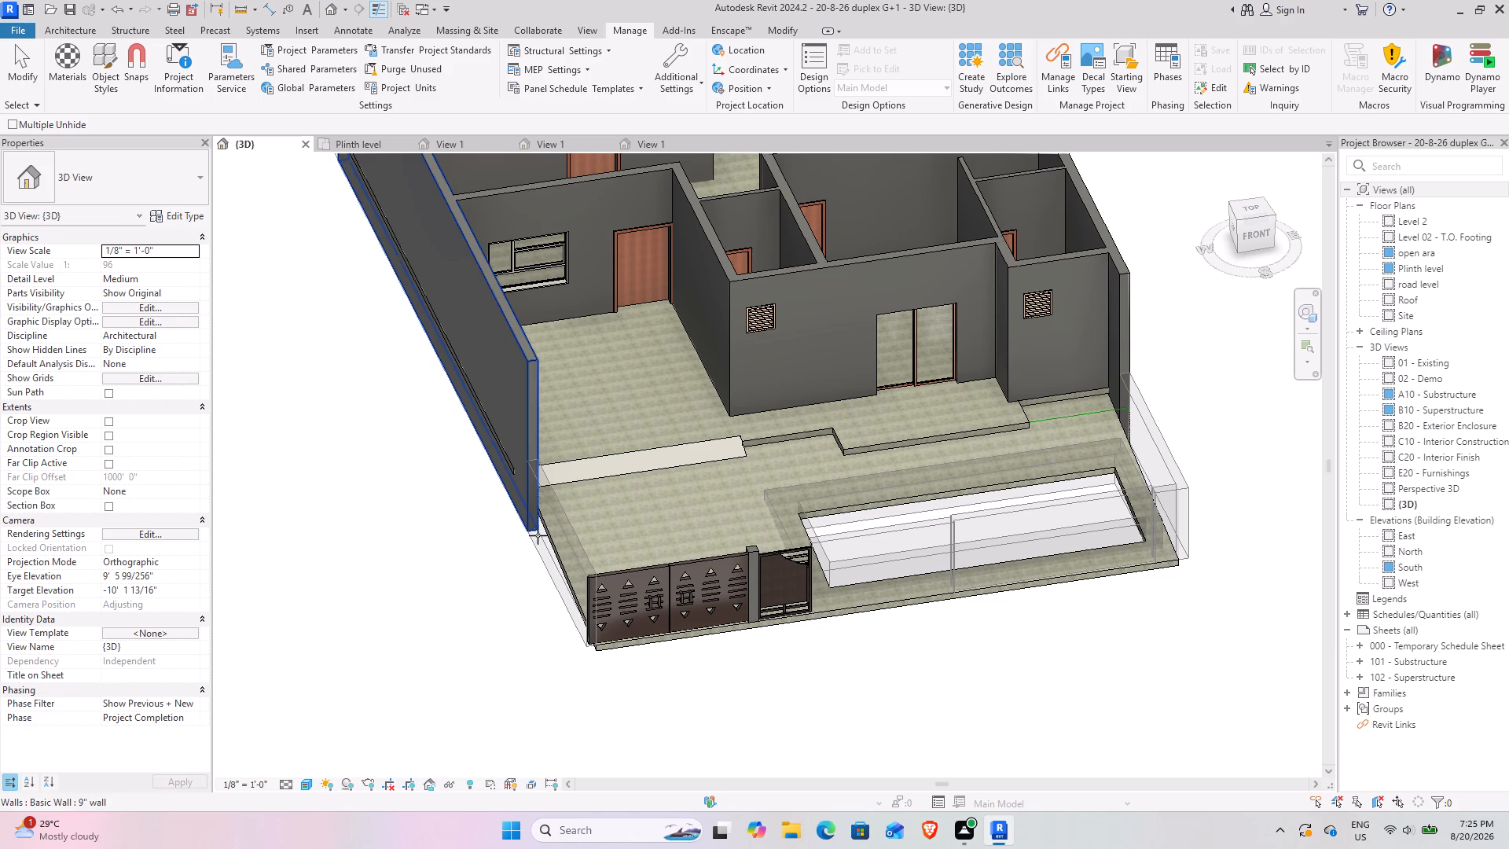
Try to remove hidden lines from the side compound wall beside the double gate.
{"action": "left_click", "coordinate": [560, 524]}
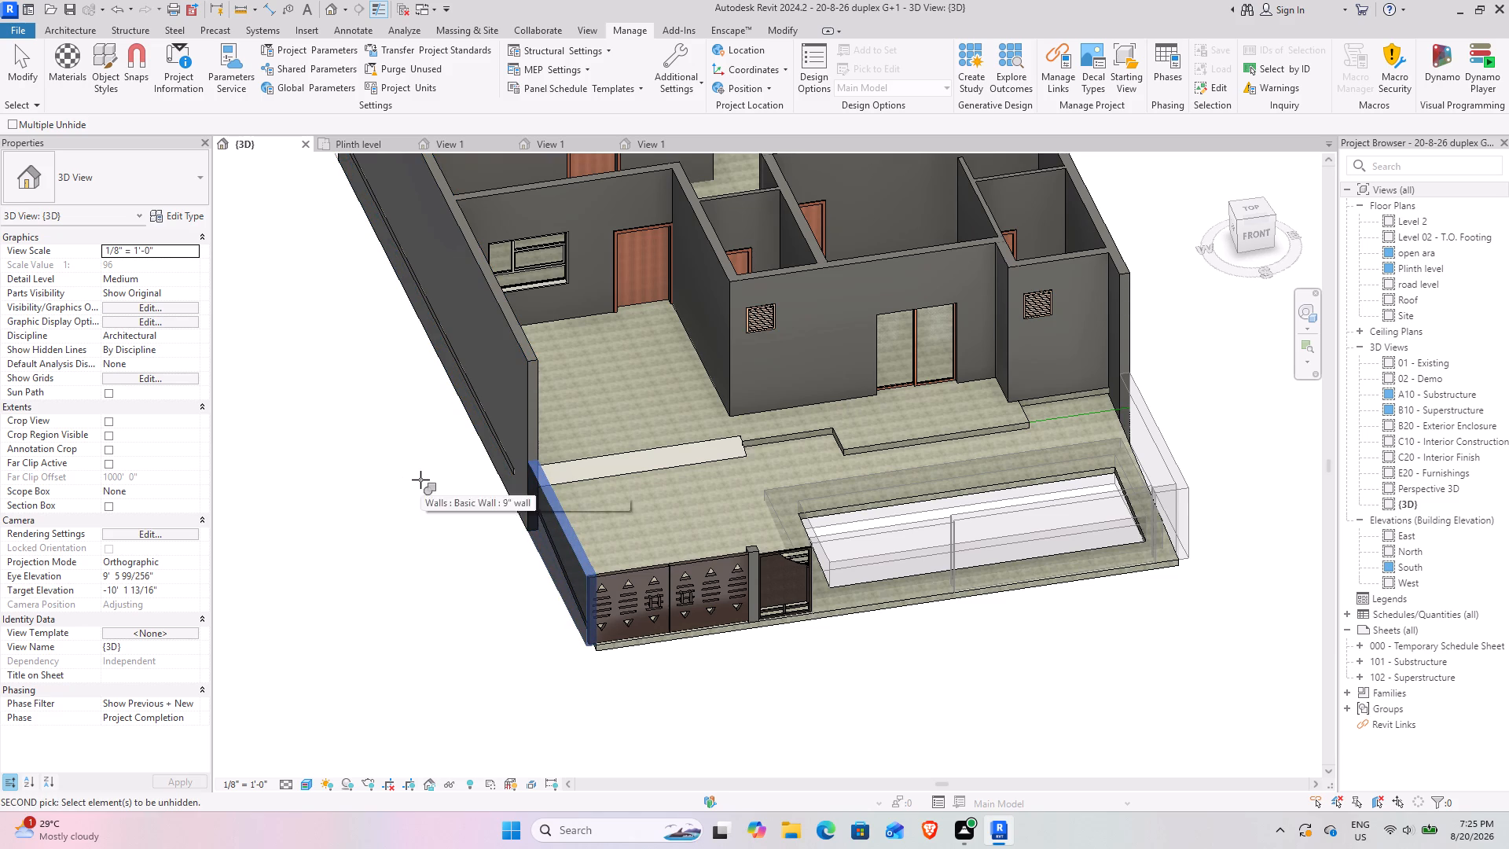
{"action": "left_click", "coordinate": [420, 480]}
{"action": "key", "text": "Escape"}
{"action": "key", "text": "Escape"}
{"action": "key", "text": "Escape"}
Check the by-element graphic overrides of the side compound wall beside the double gate, including its cut lines, without keeping changes.
{"action": "left_click", "coordinate": [534, 515]}
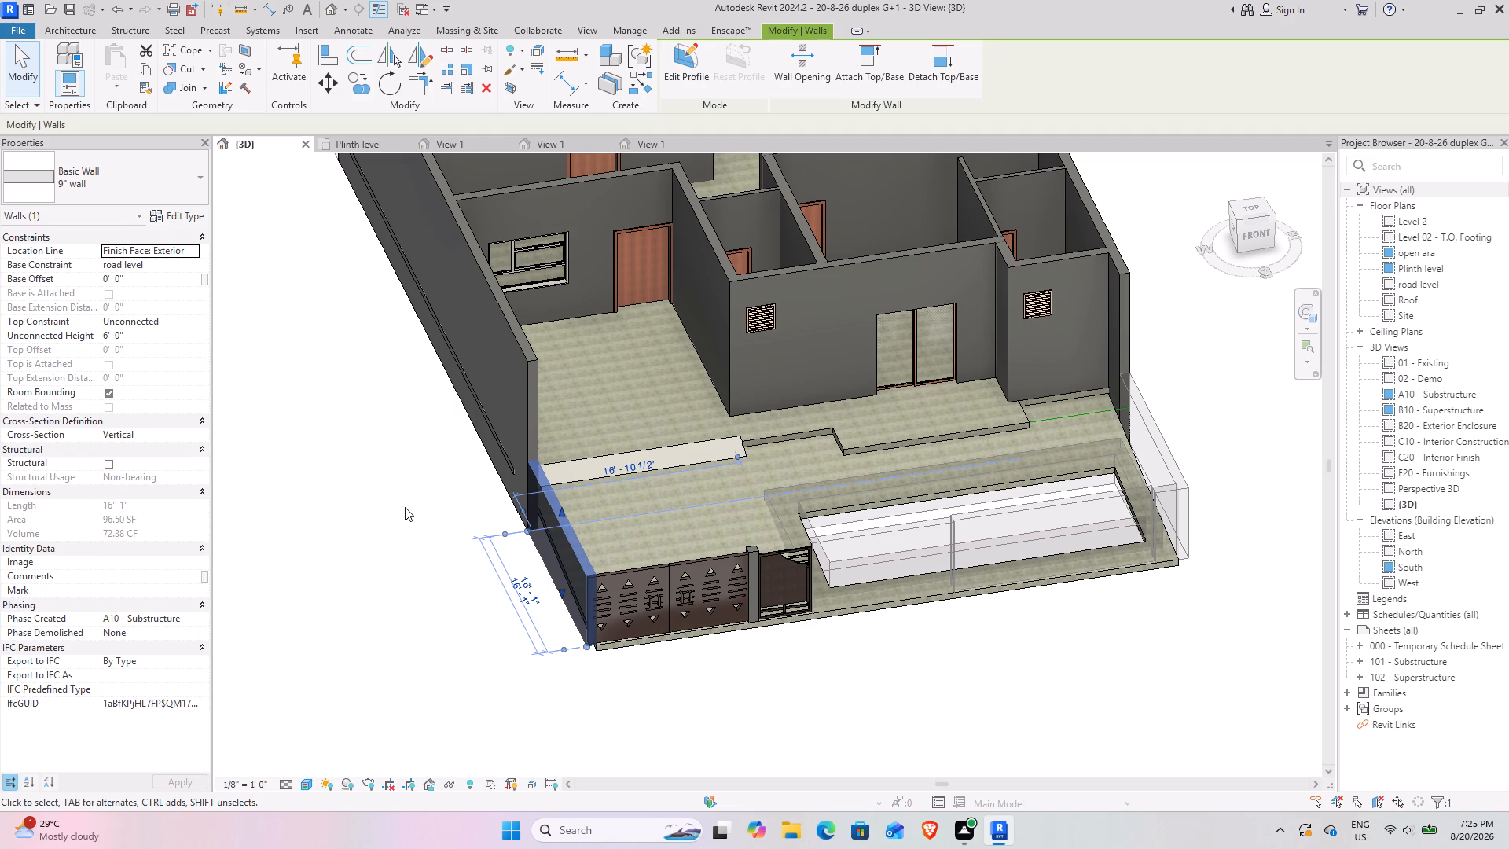
{"action": "right_click", "coordinate": [480, 507]}
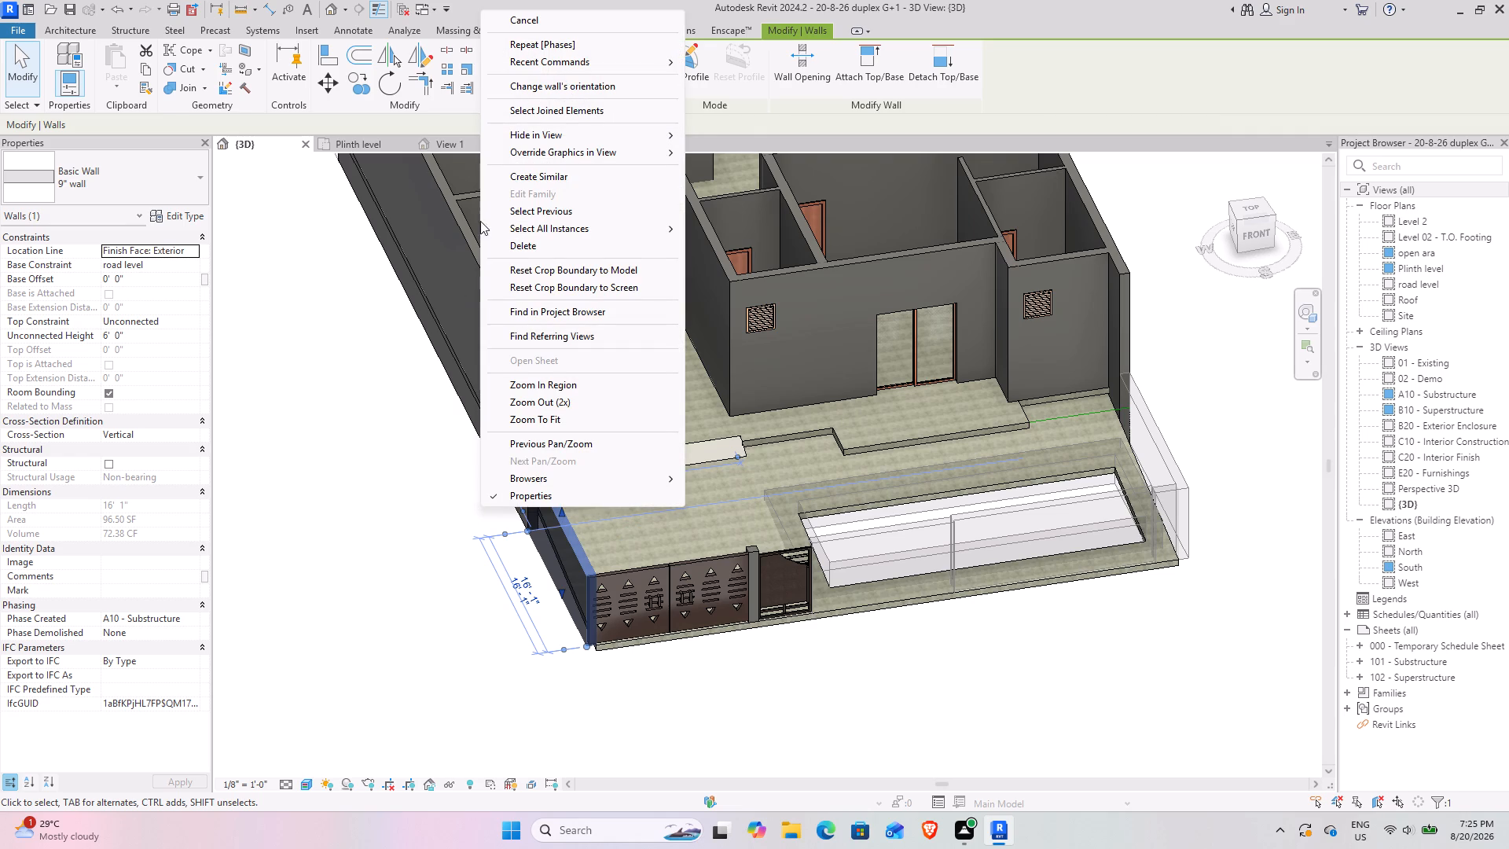
{"action": "left_click", "coordinate": [525, 144]}
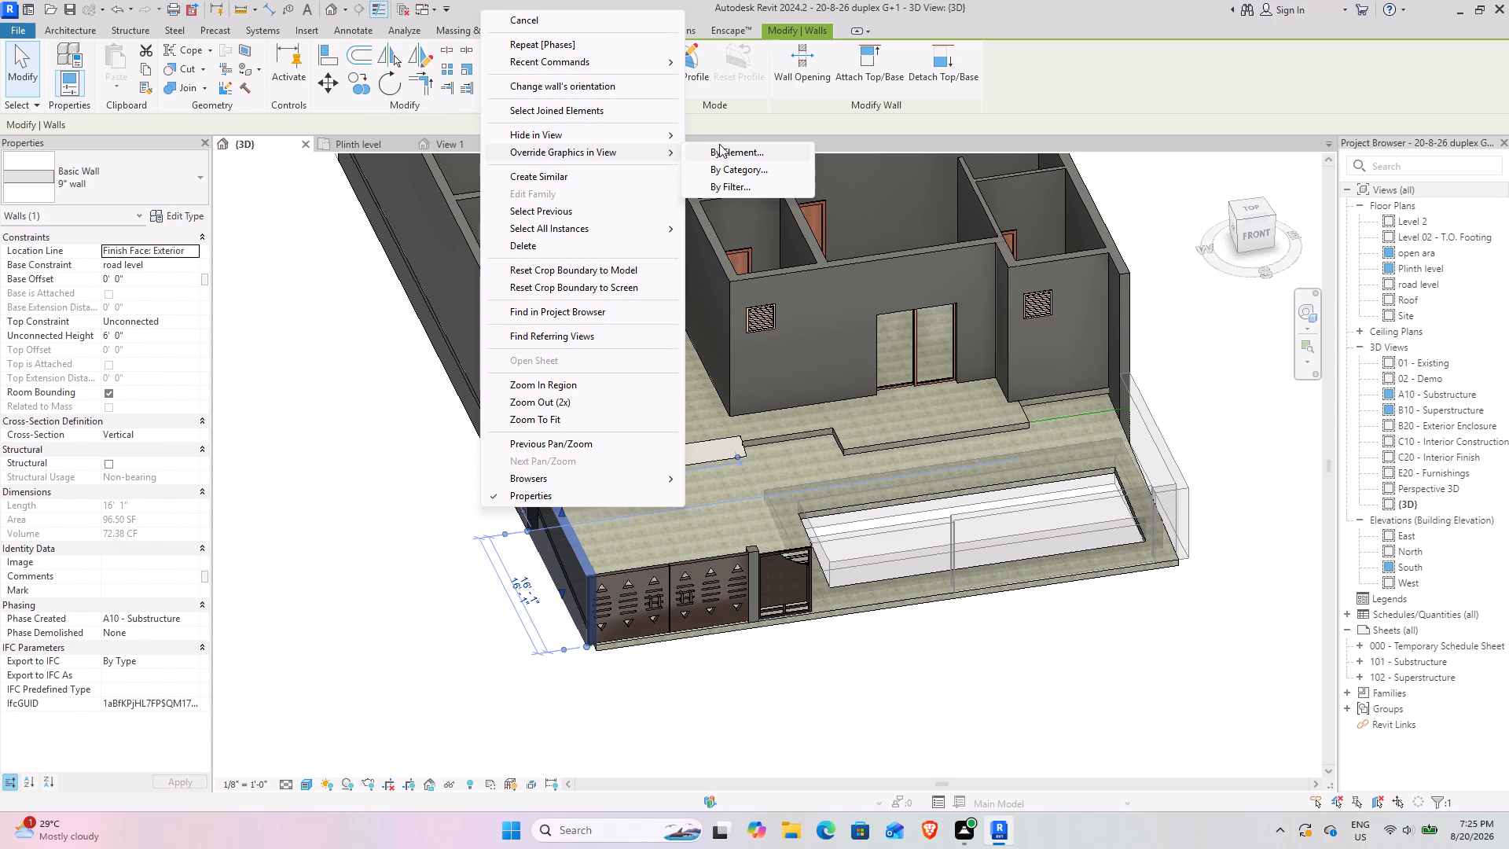
{"action": "left_click", "coordinate": [717, 156]}
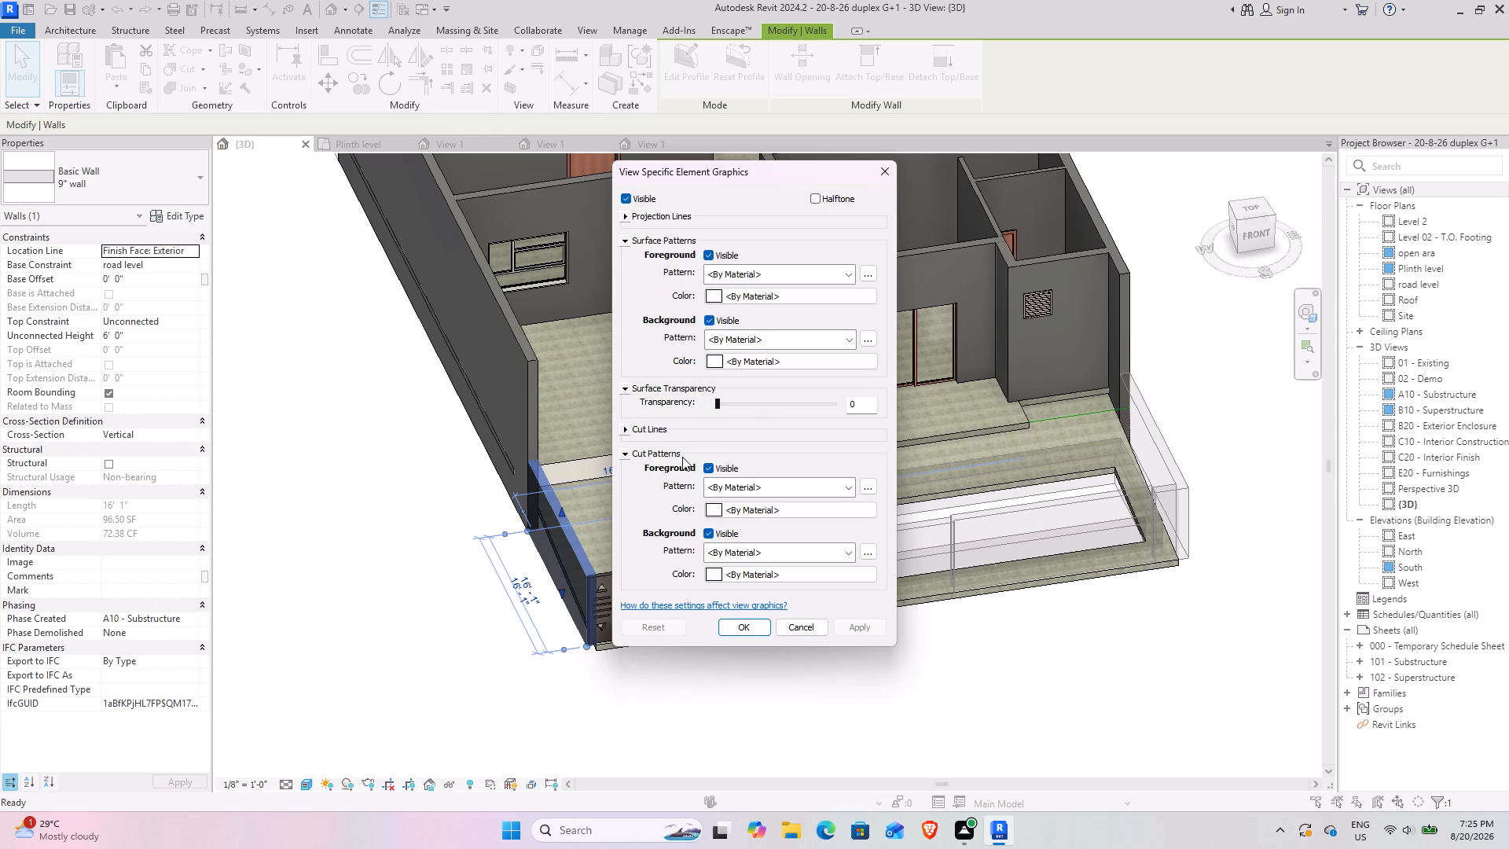
{"action": "left_click", "coordinate": [634, 427]}
{"action": "left_click", "coordinate": [619, 427]}
{"action": "left_click", "coordinate": [628, 427]}
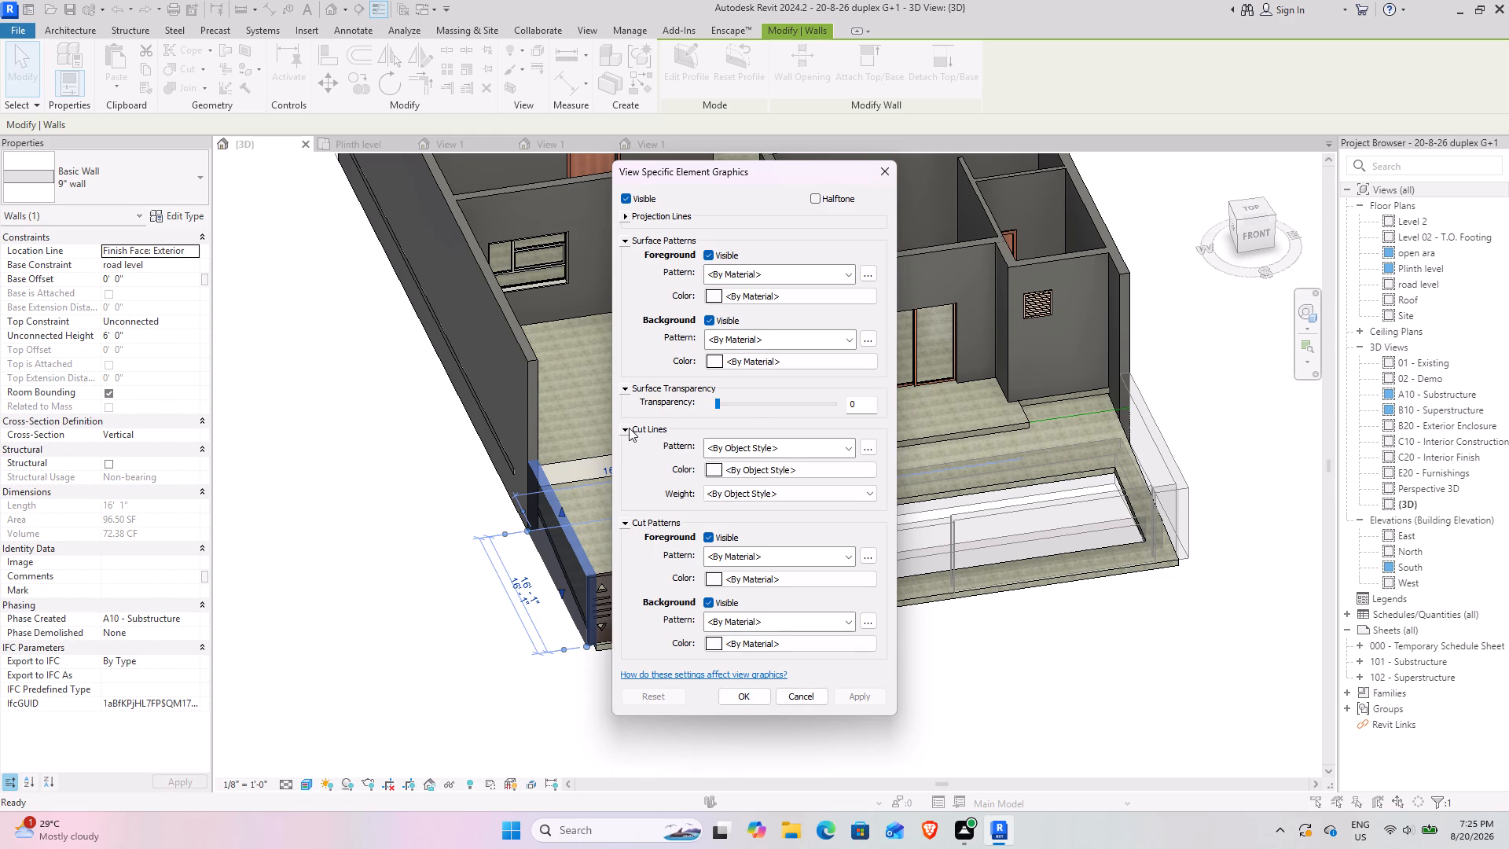
{"action": "left_click", "coordinate": [622, 427]}
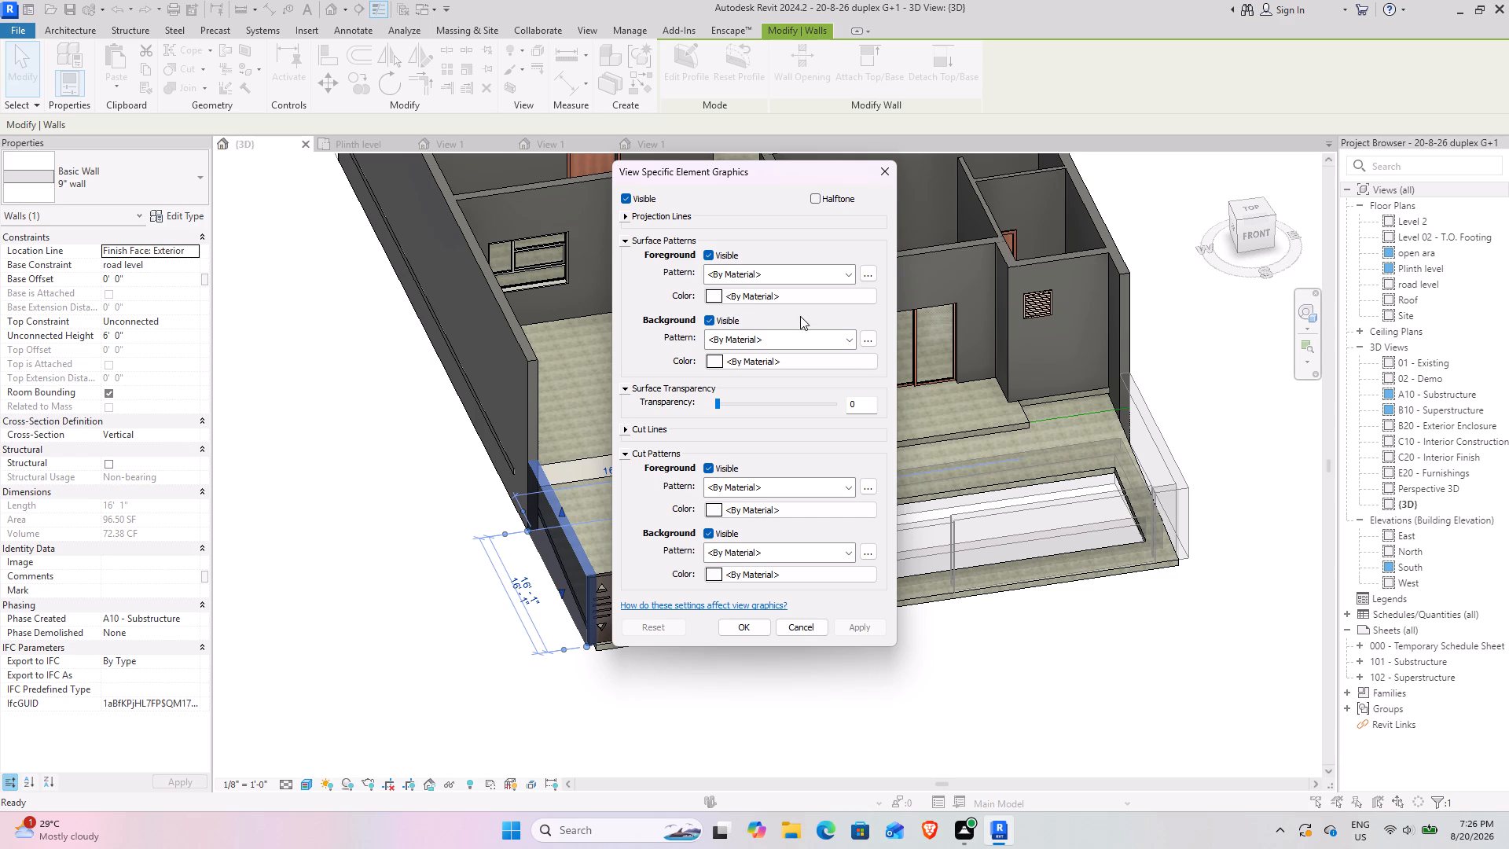
{"action": "left_click", "coordinate": [799, 619]}
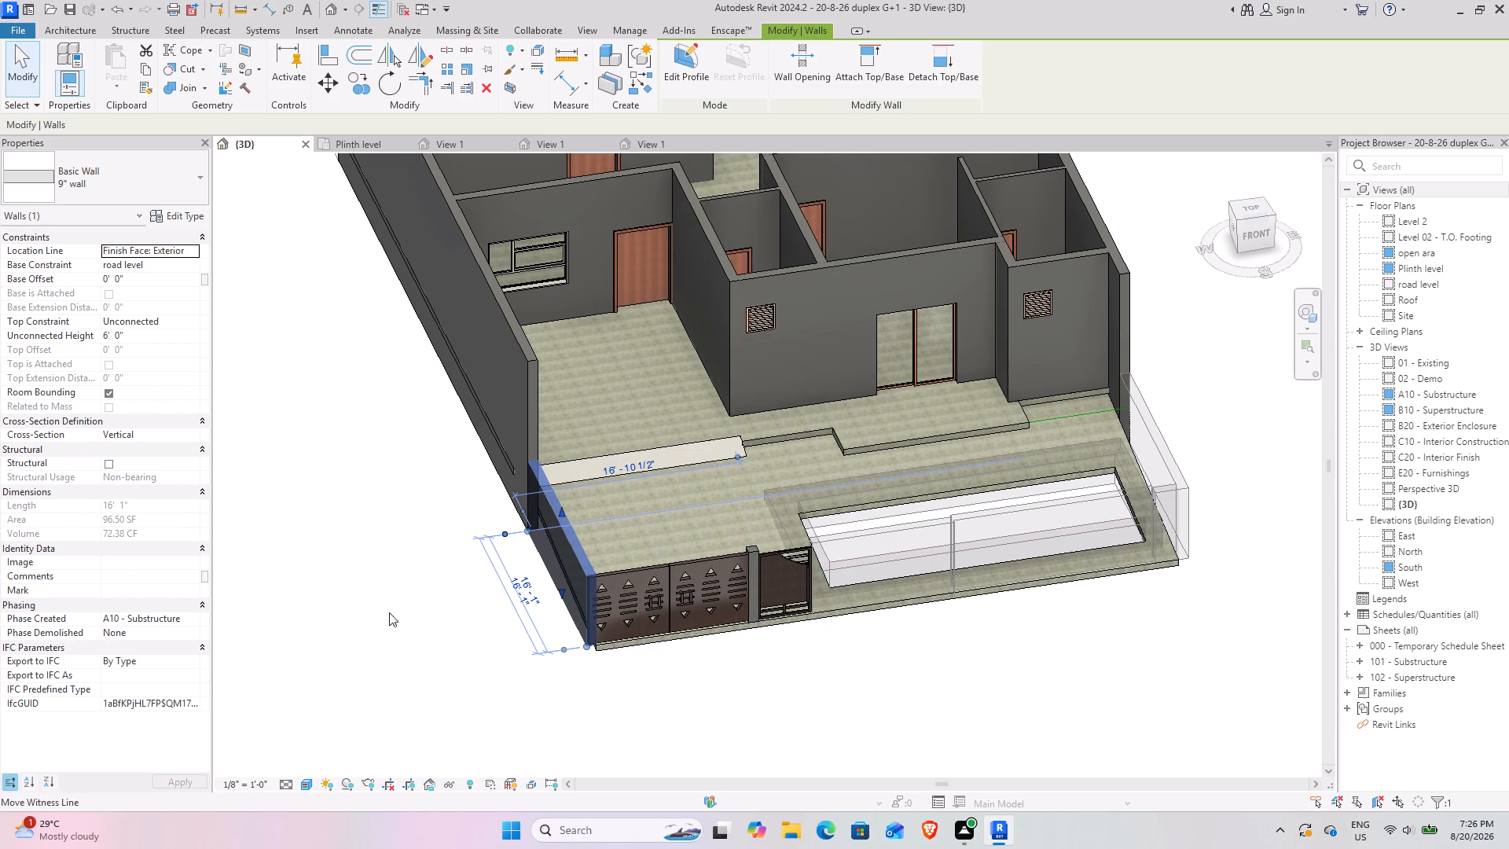
Reopen the default 3D view to recheck how the compound walls display, and close it again.
{"action": "left_click", "coordinate": [303, 139]}
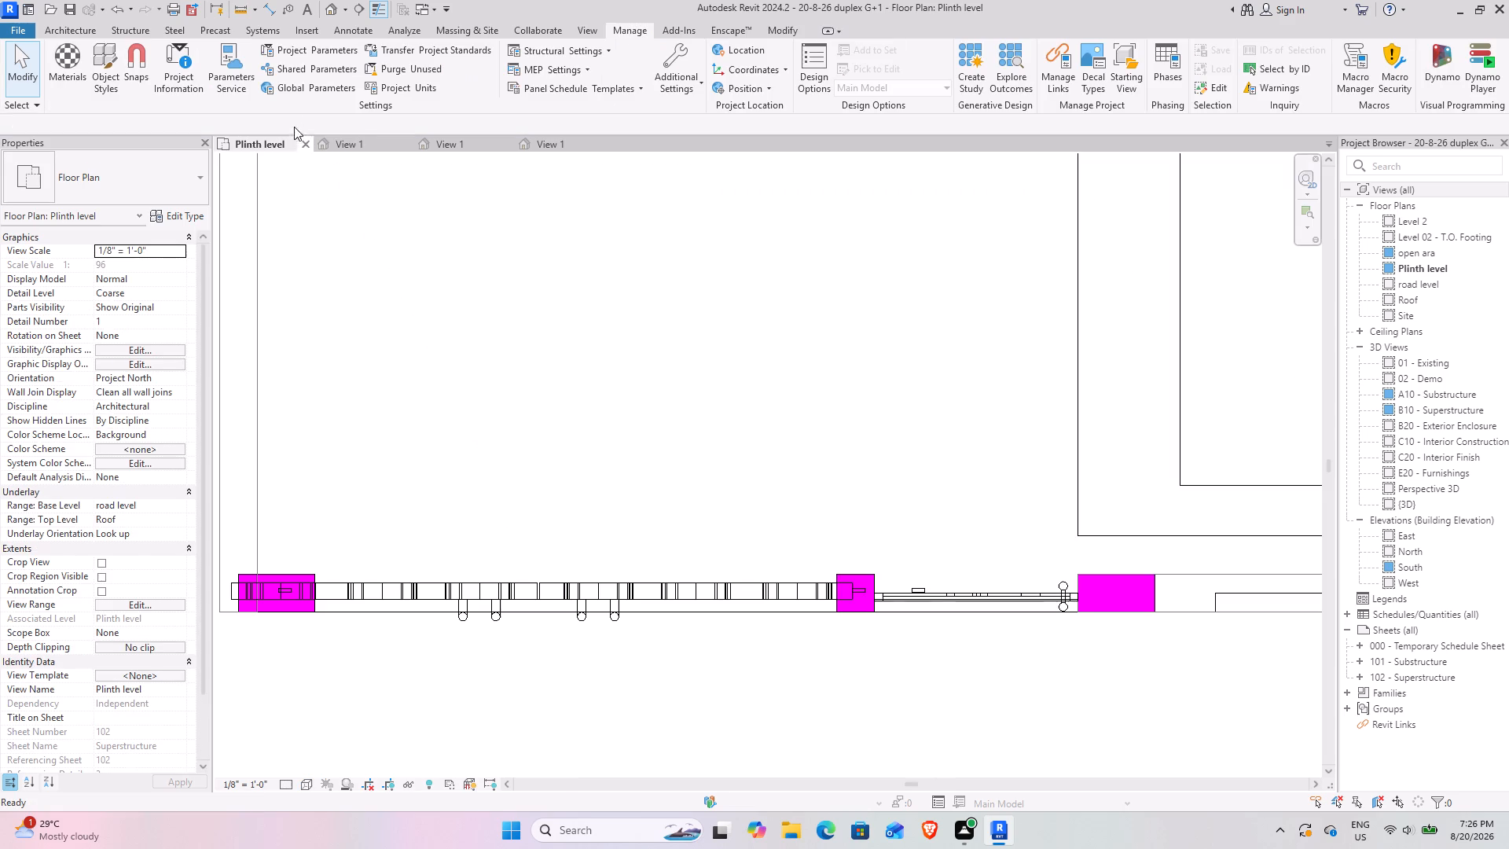
{"action": "left_click", "coordinate": [329, 11]}
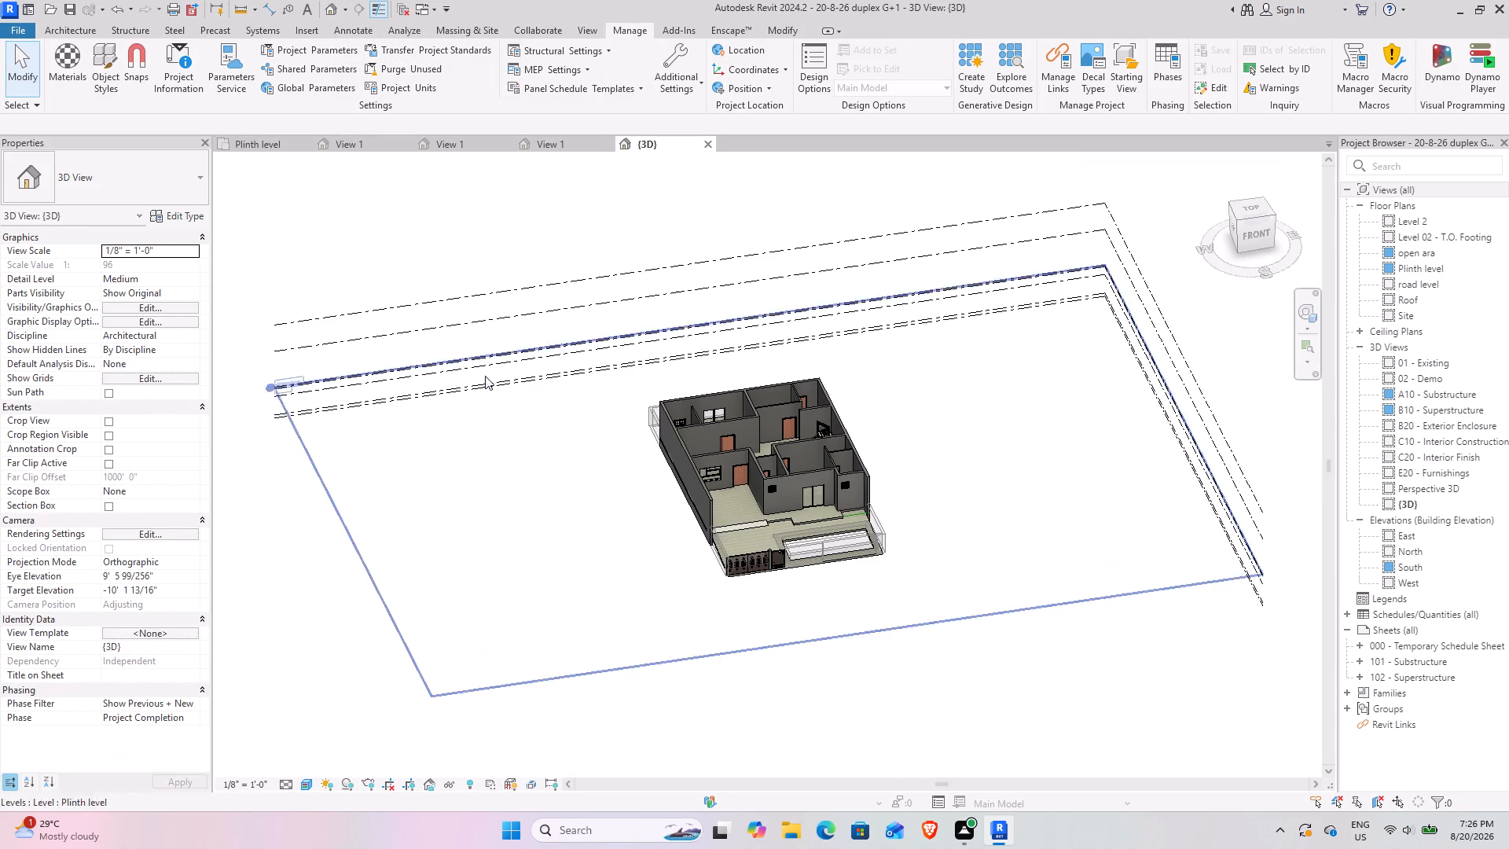
{"action": "scroll", "coordinate": [795, 540], "scroll_direction": "up", "scroll_amount": 7}
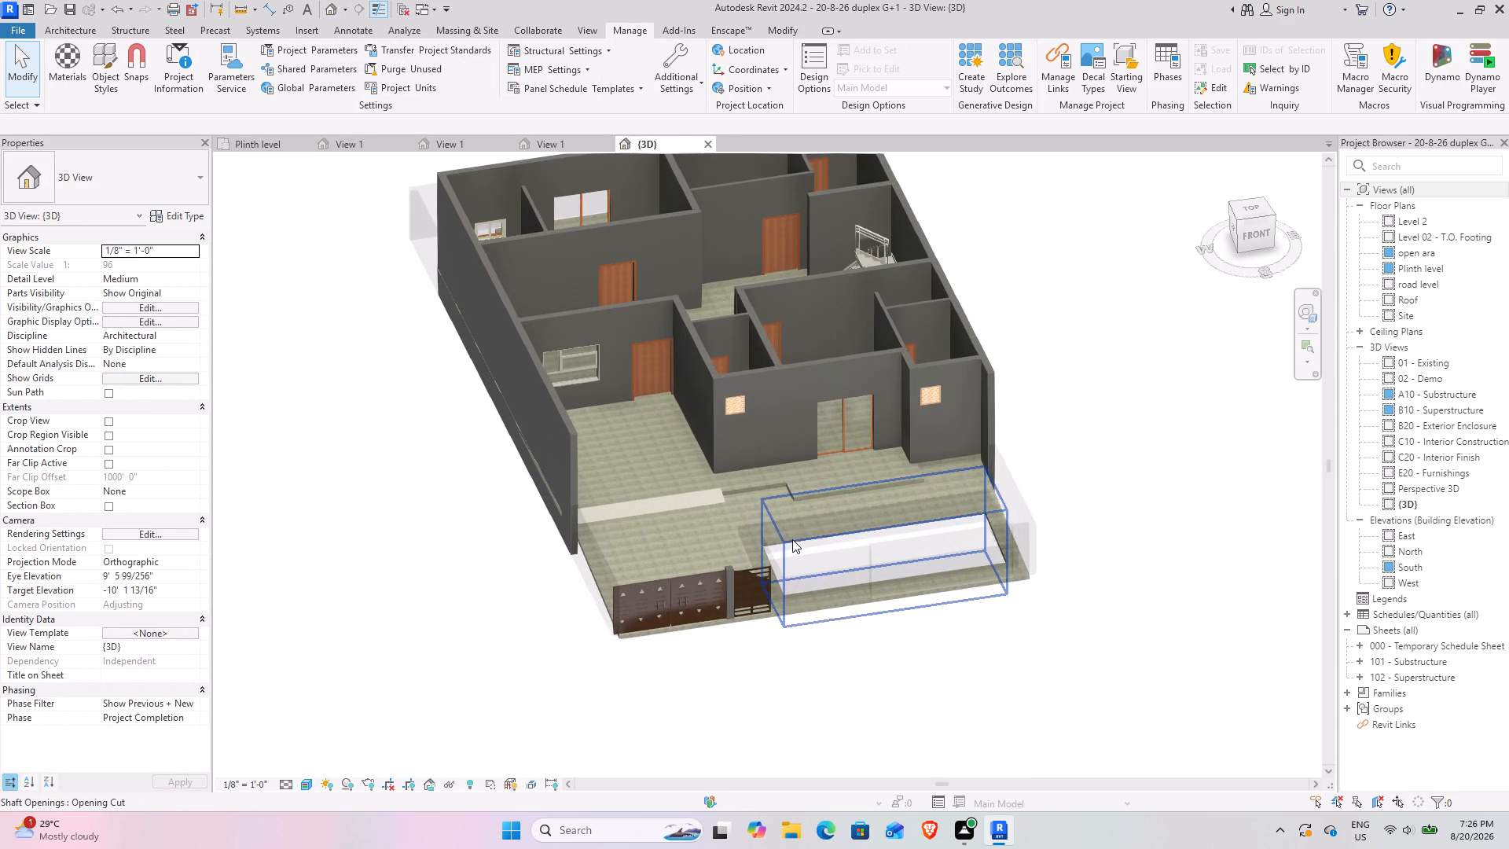
{"action": "left_click", "coordinate": [707, 141]}
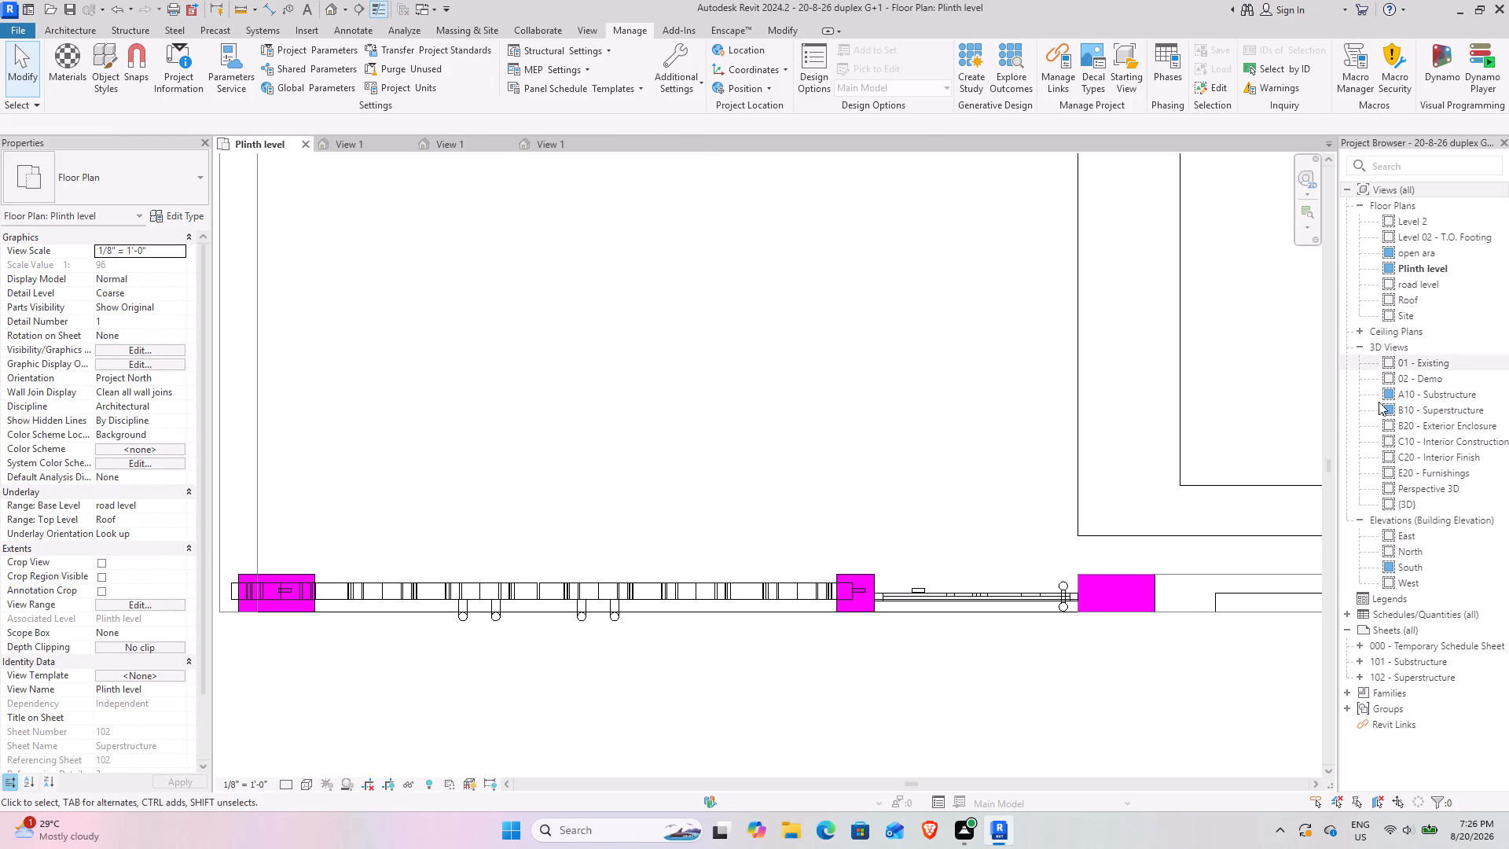
Compare the compound walls' display across the phase 3D views, from 01 - Existing and A10 - Substructure through E20 - Furnishings.
{"action": "double_click", "coordinate": [1445, 366]}
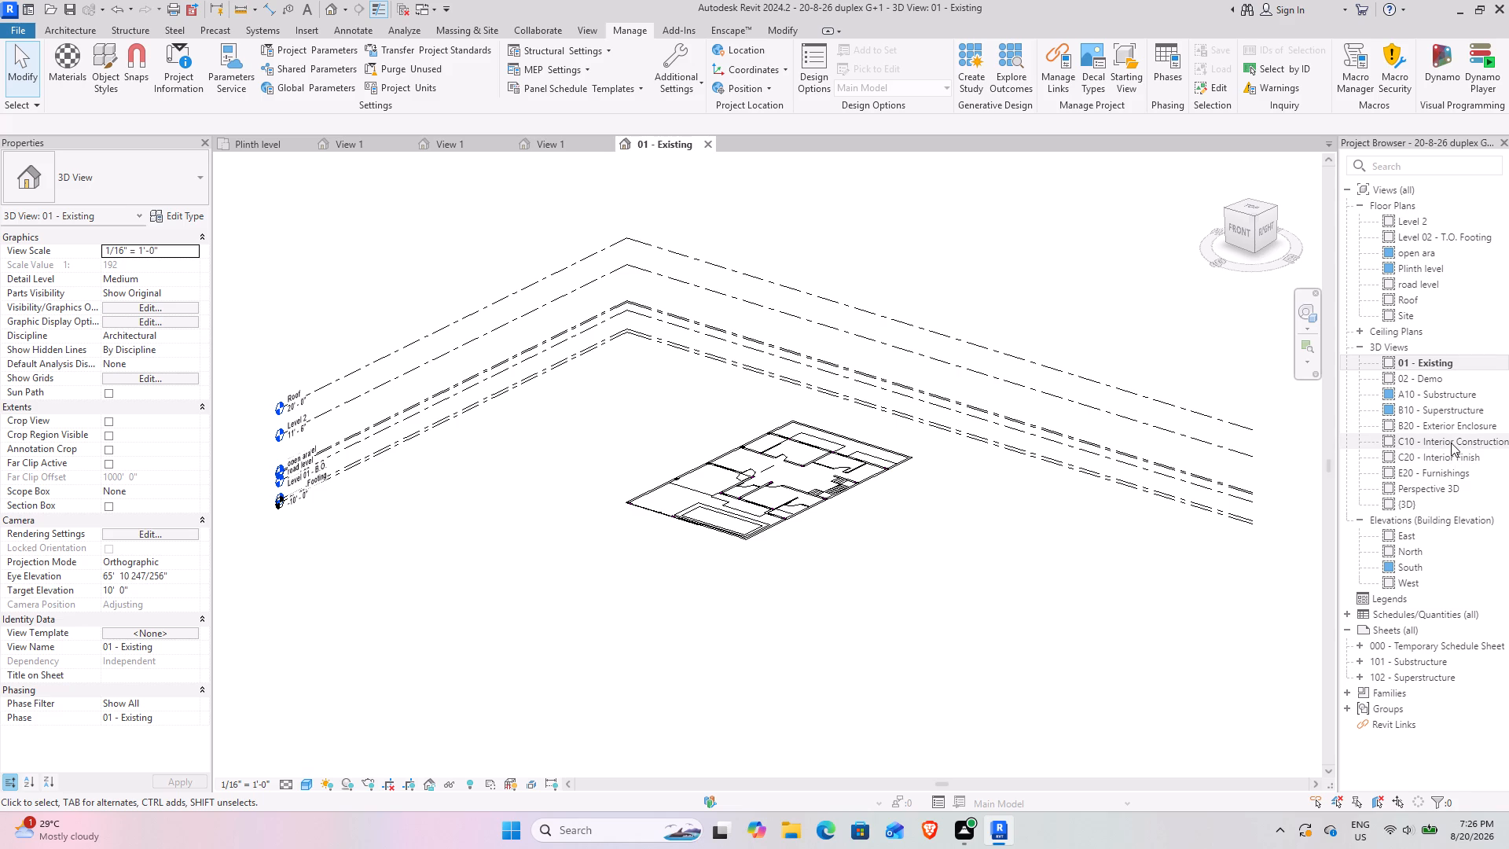
{"action": "double_click", "coordinate": [1450, 412]}
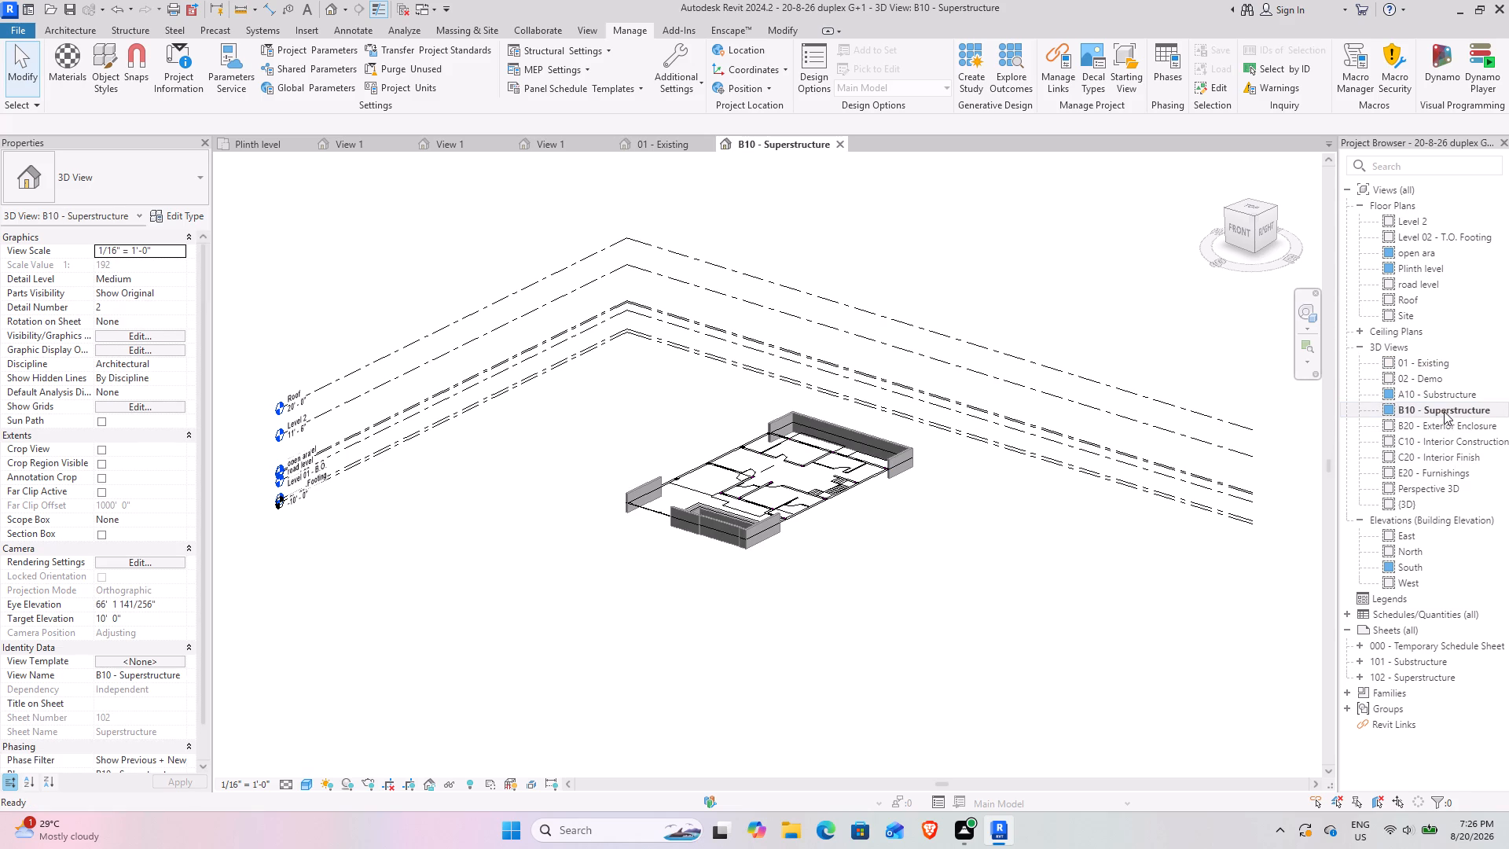
{"action": "double_click", "coordinate": [1448, 398]}
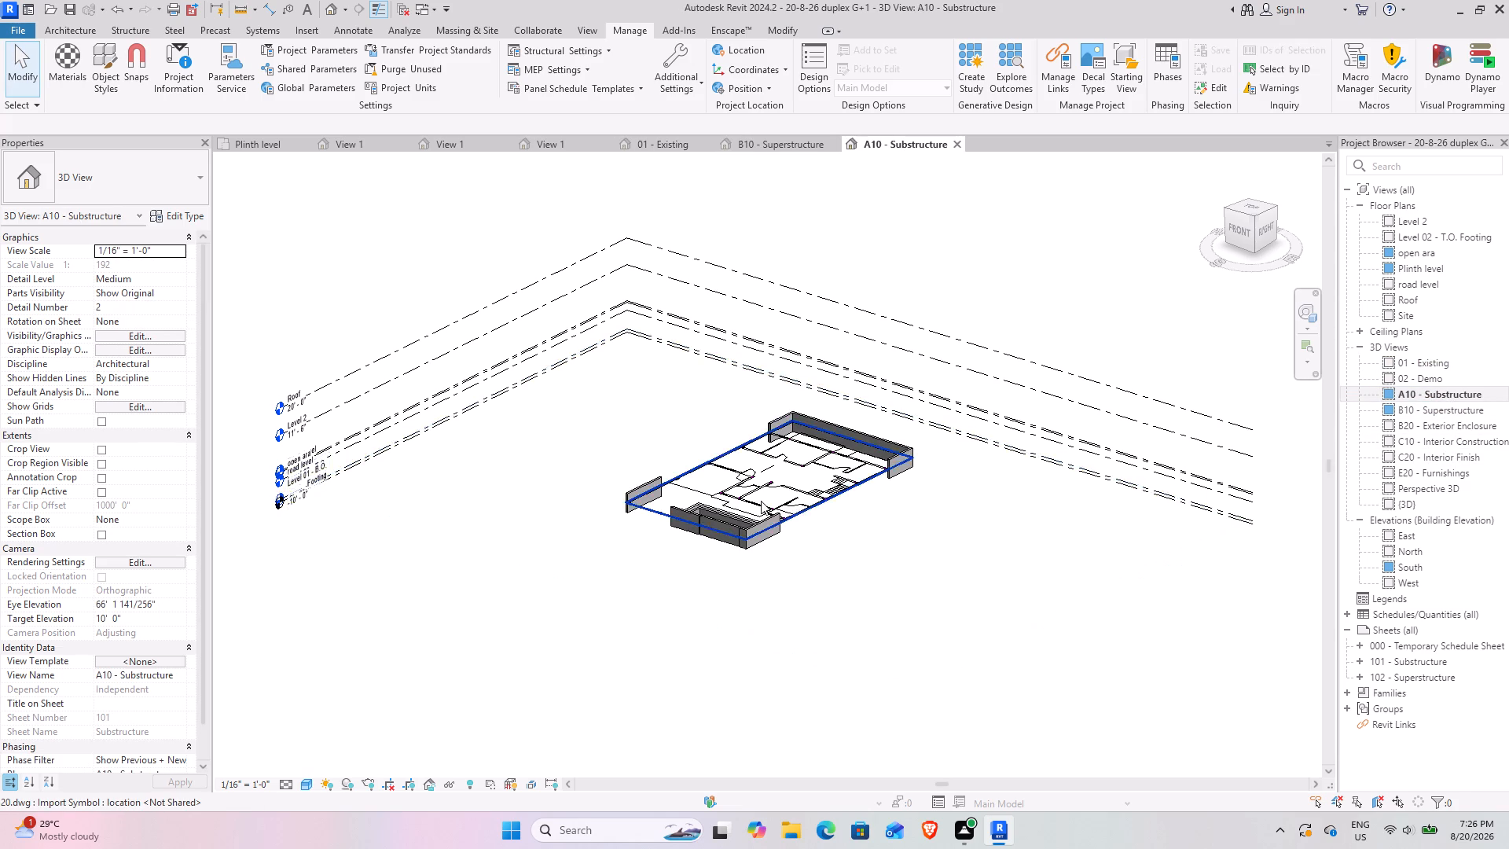
{"action": "scroll", "coordinate": [735, 492], "scroll_direction": "up", "scroll_amount": 8}
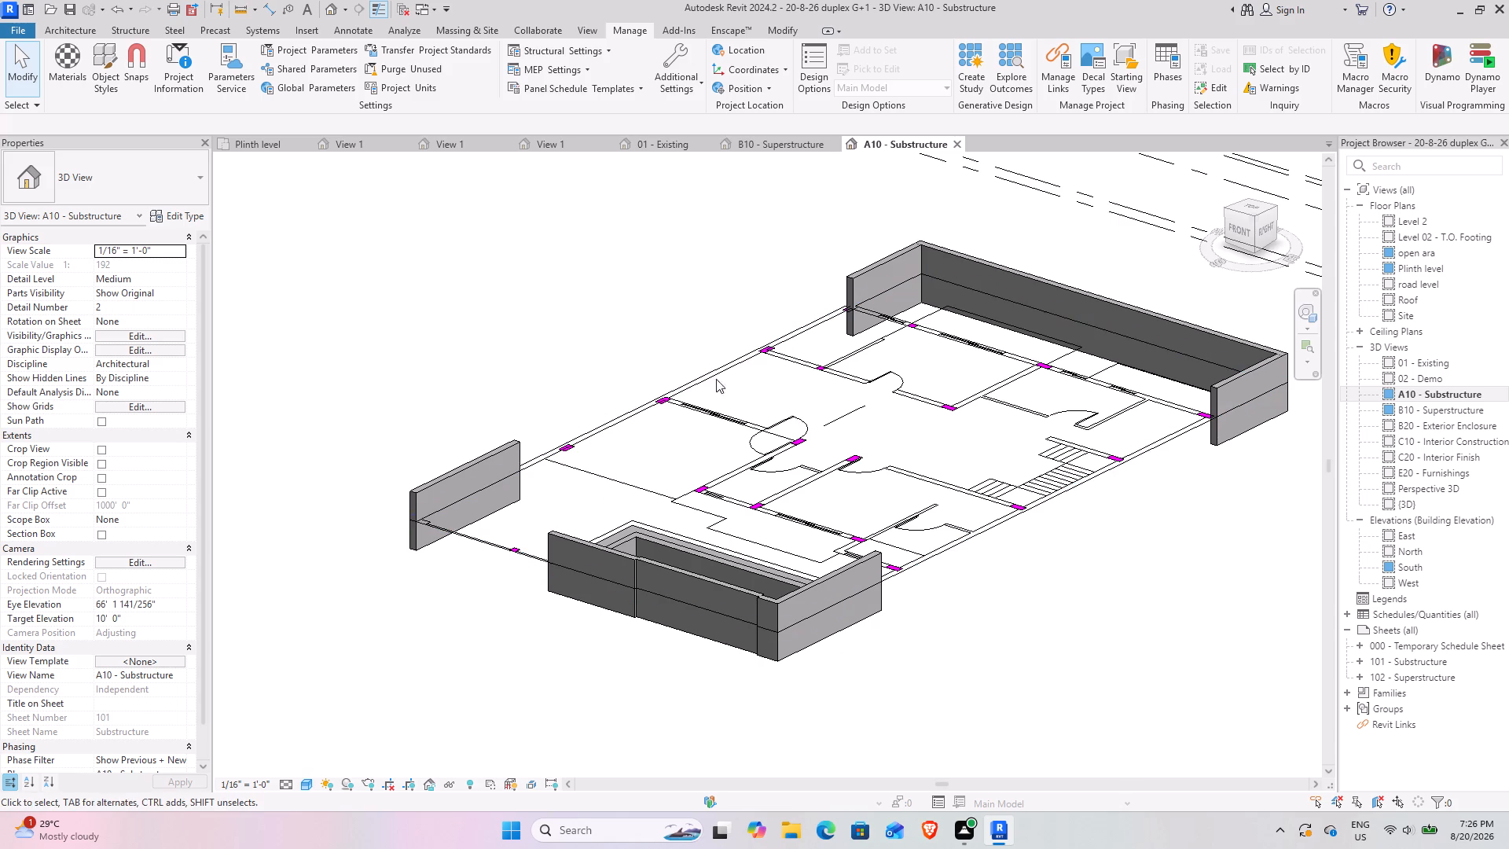
{"action": "double_click", "coordinate": [1454, 410]}
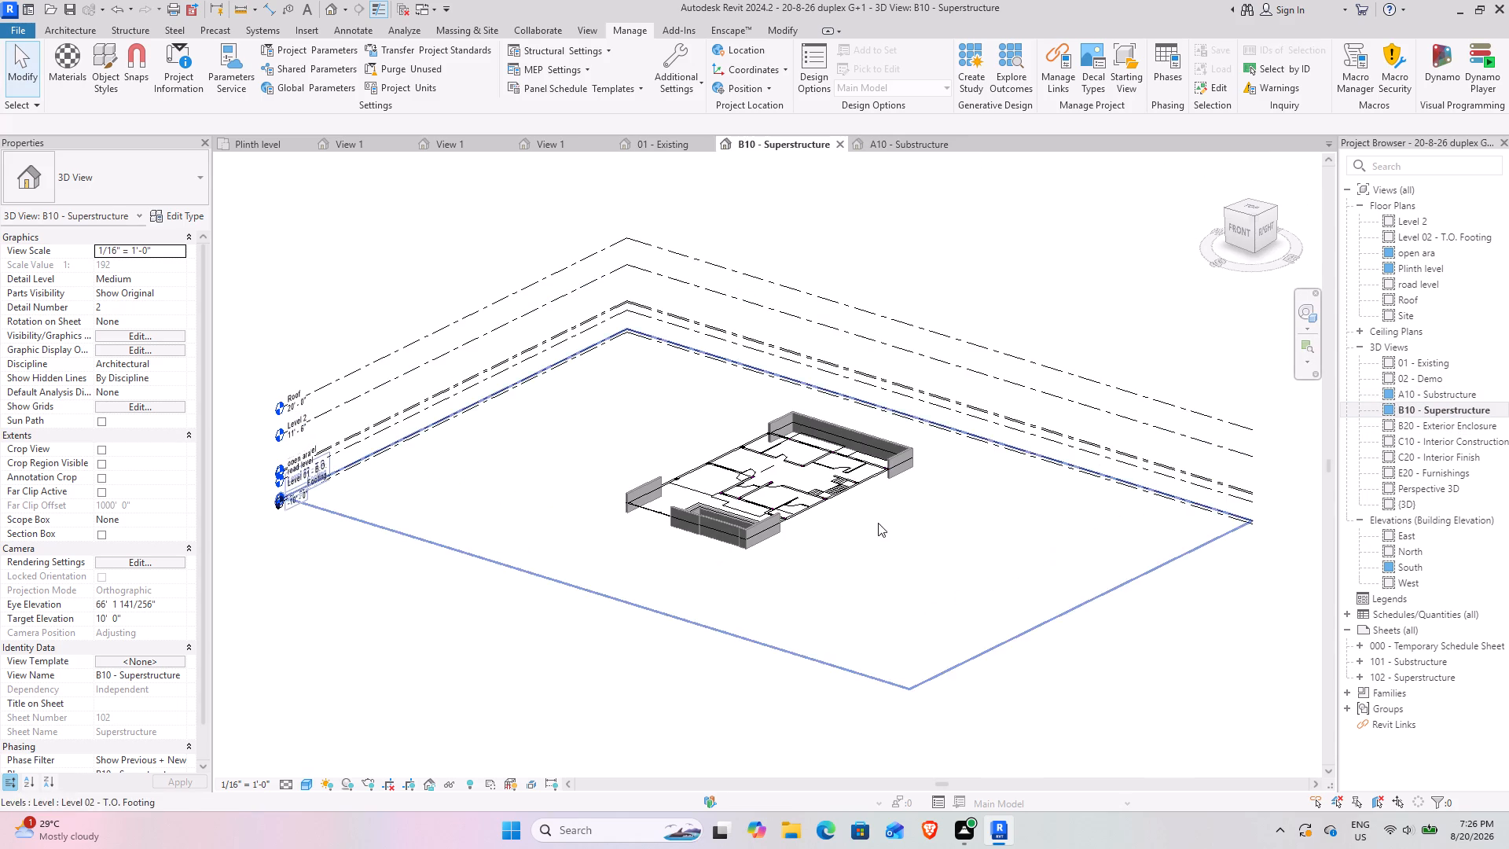
{"action": "scroll", "coordinate": [717, 509], "scroll_direction": "up", "scroll_amount": 7}
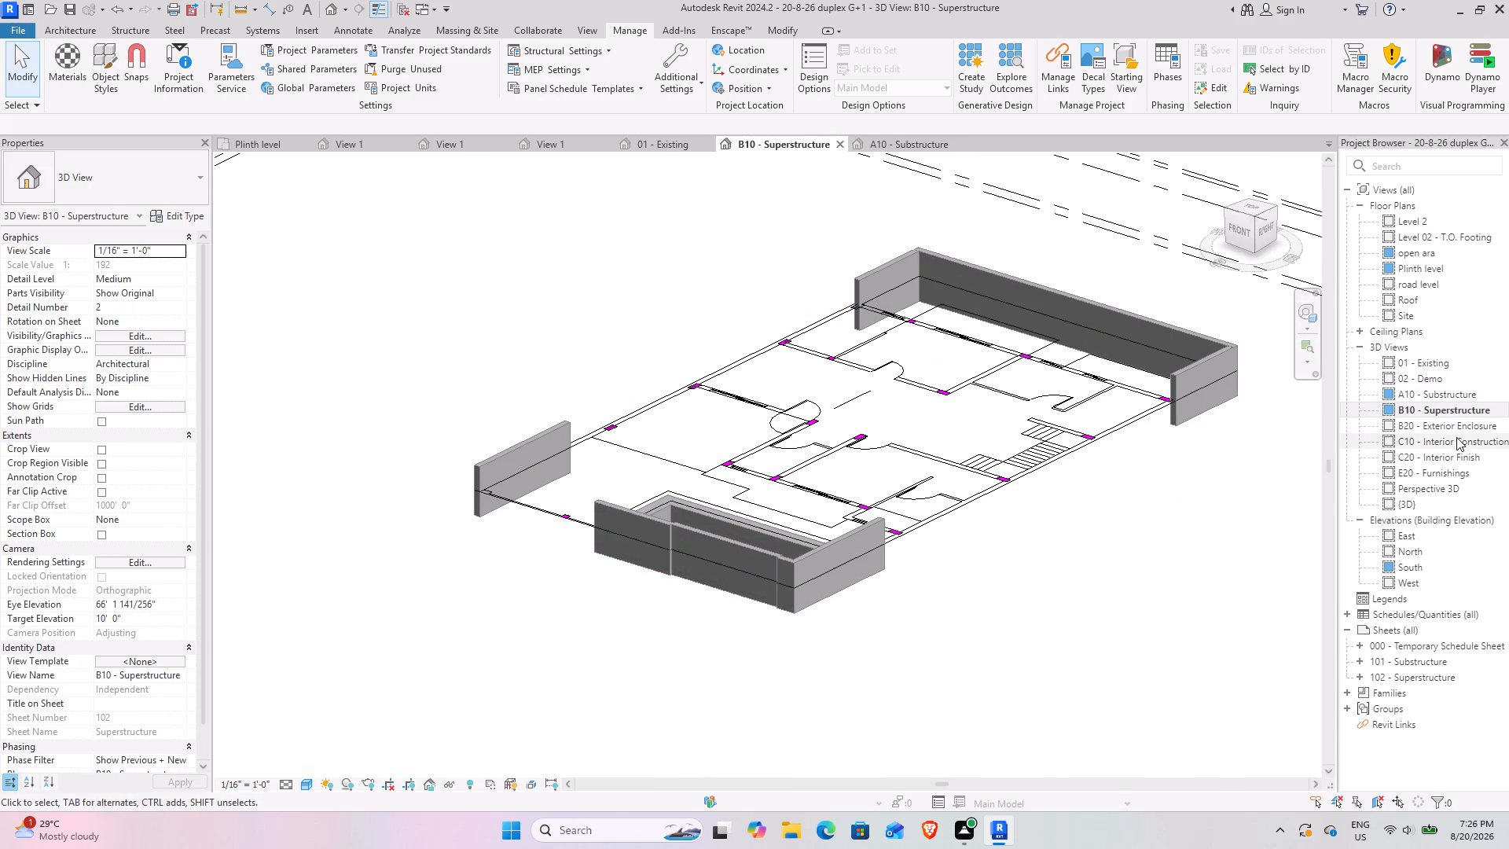
{"action": "double_click", "coordinate": [1457, 431]}
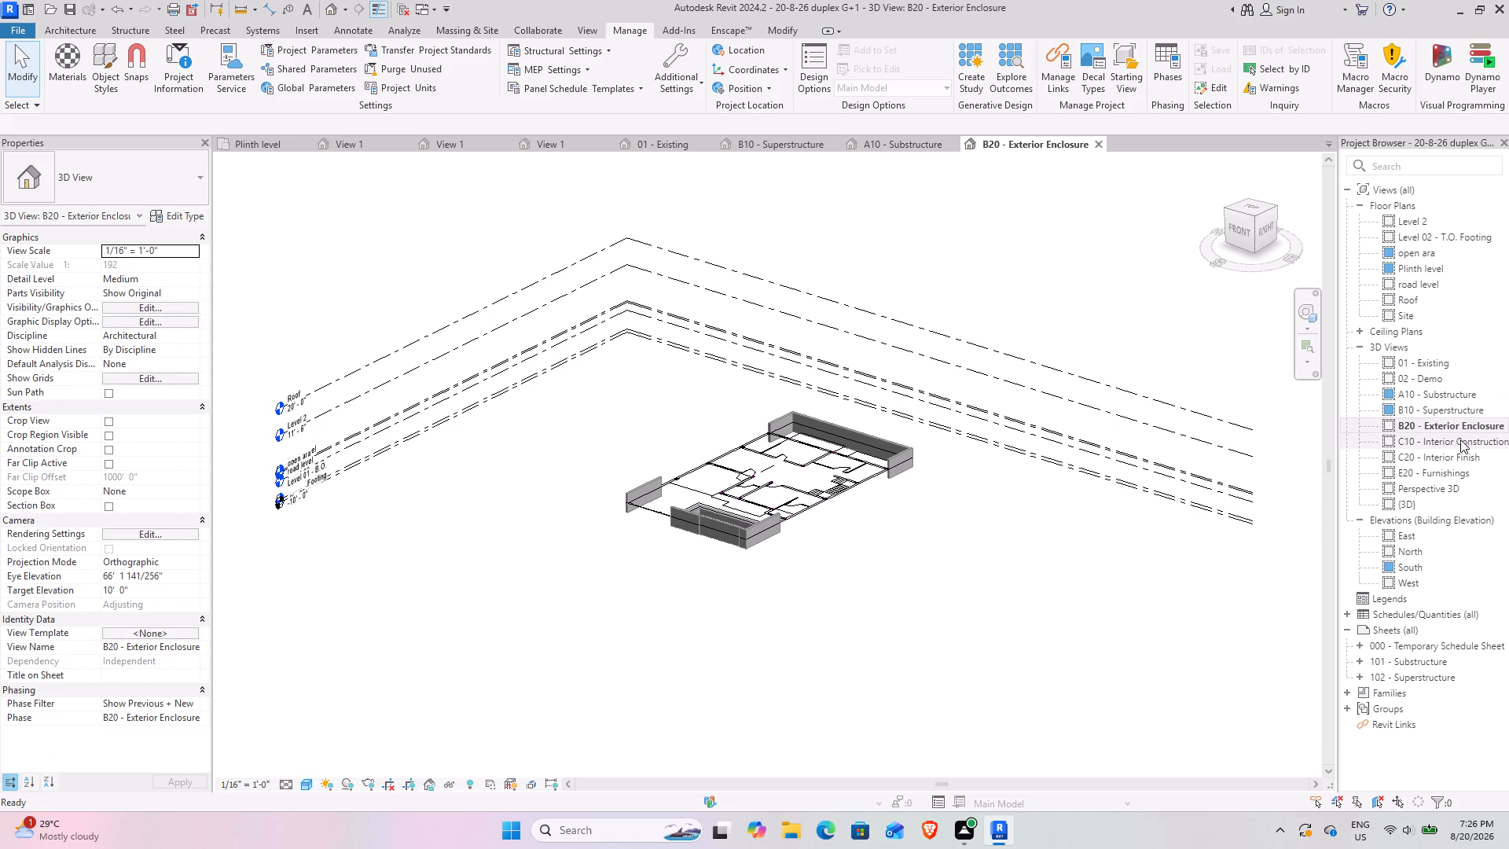
{"action": "double_click", "coordinate": [1467, 447]}
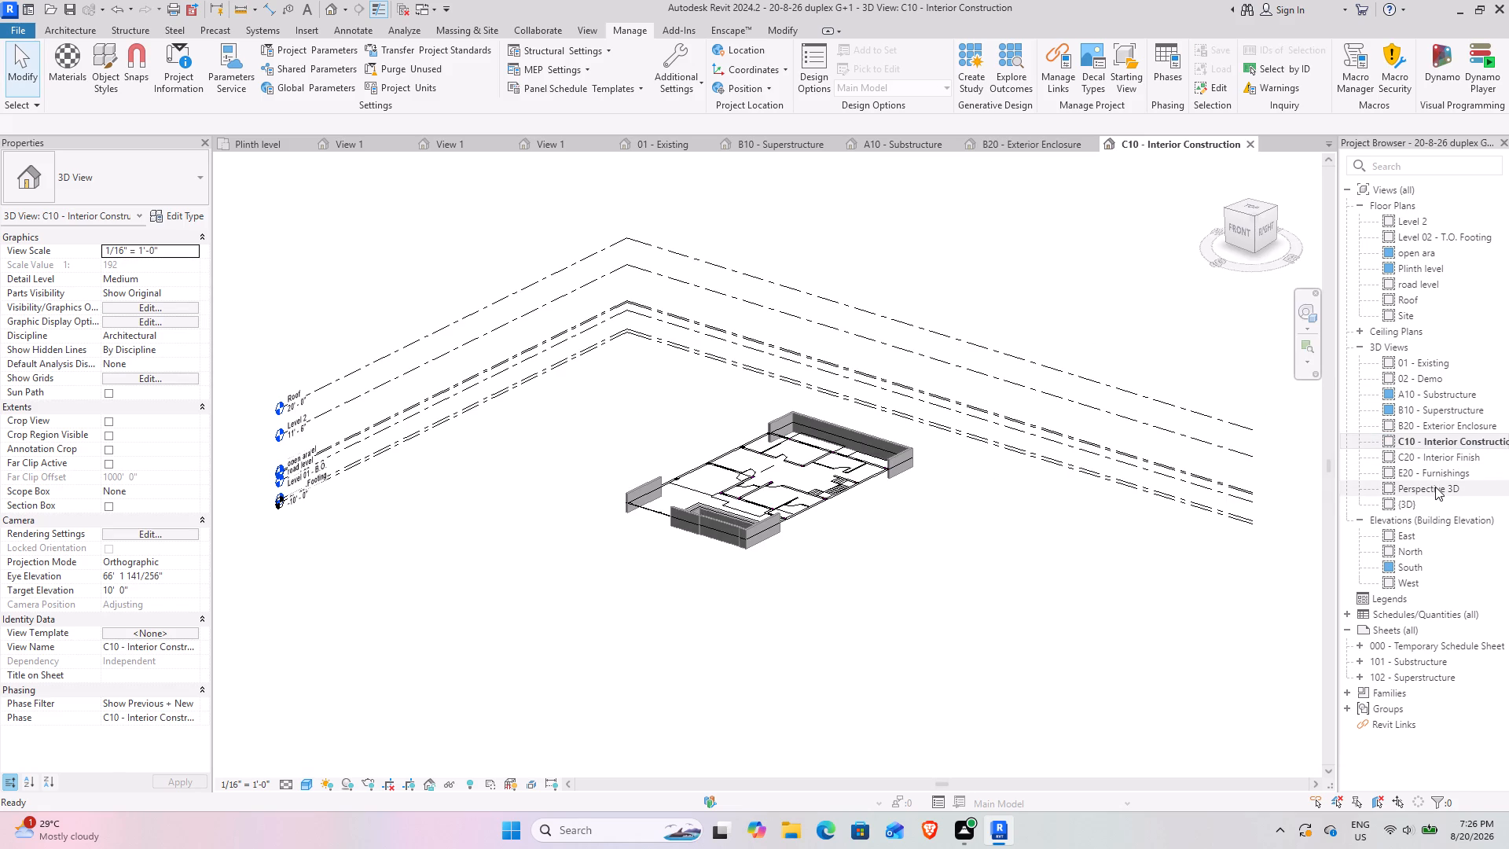
{"action": "double_click", "coordinate": [1445, 462]}
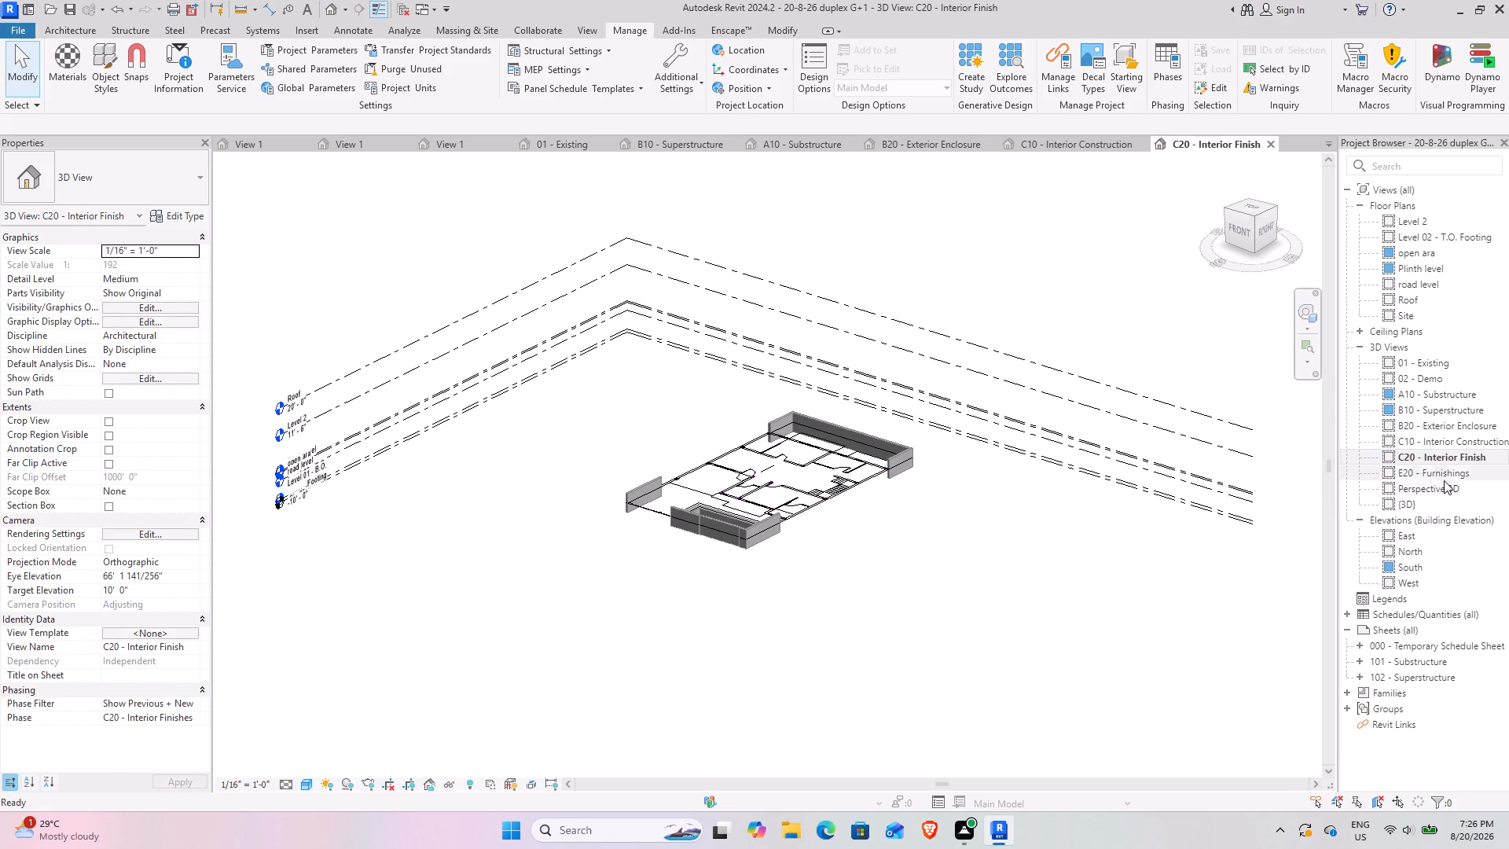
{"action": "left_click", "coordinate": [1444, 480]}
{"action": "double_click", "coordinate": [1441, 476]}
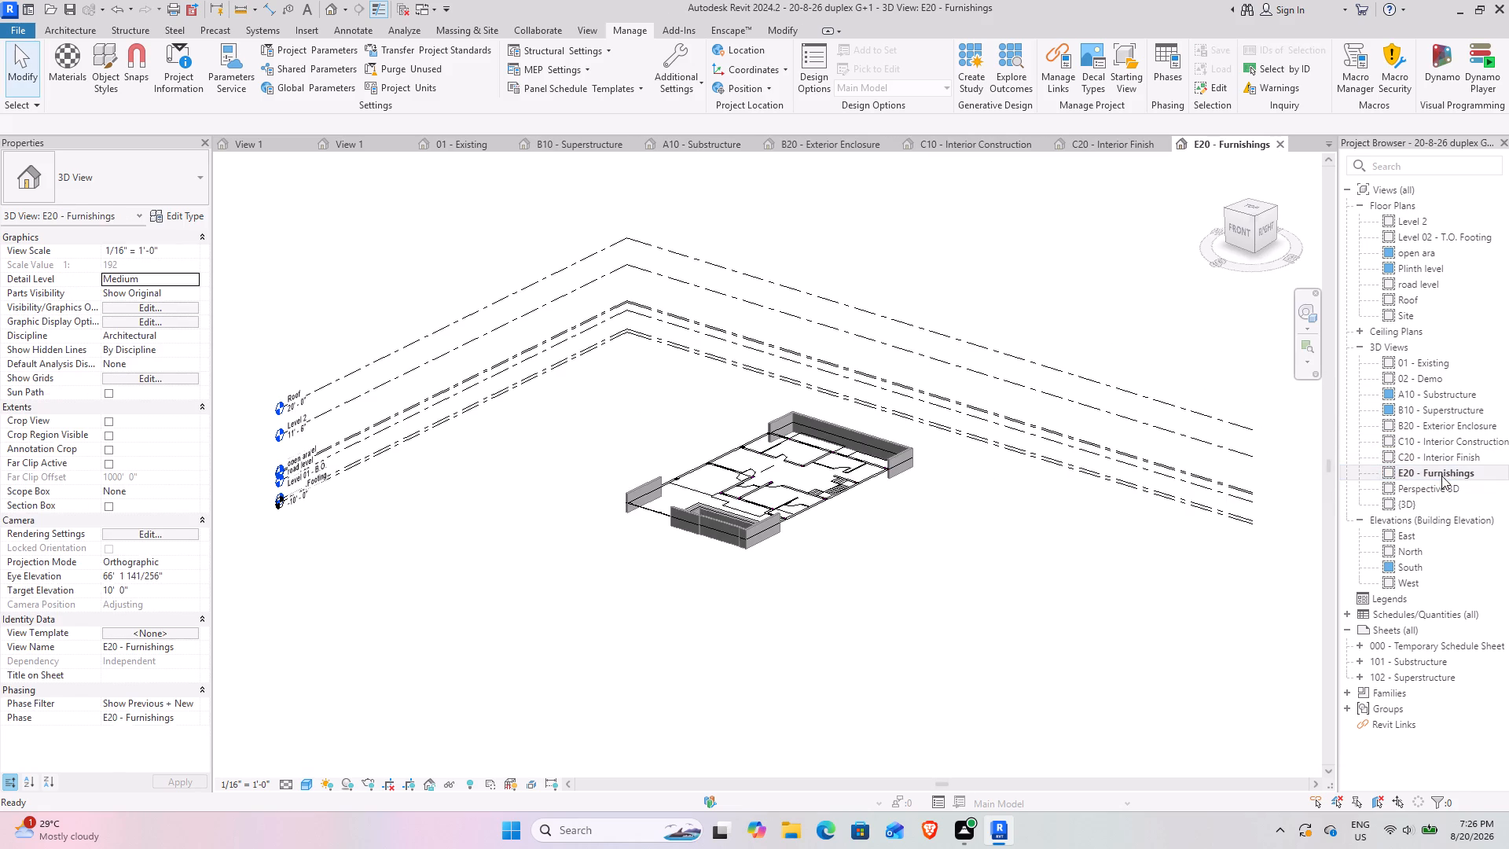
Examine the compound walls and gates from several angles in the Perspective 3D view.
{"action": "double_click", "coordinate": [1445, 482]}
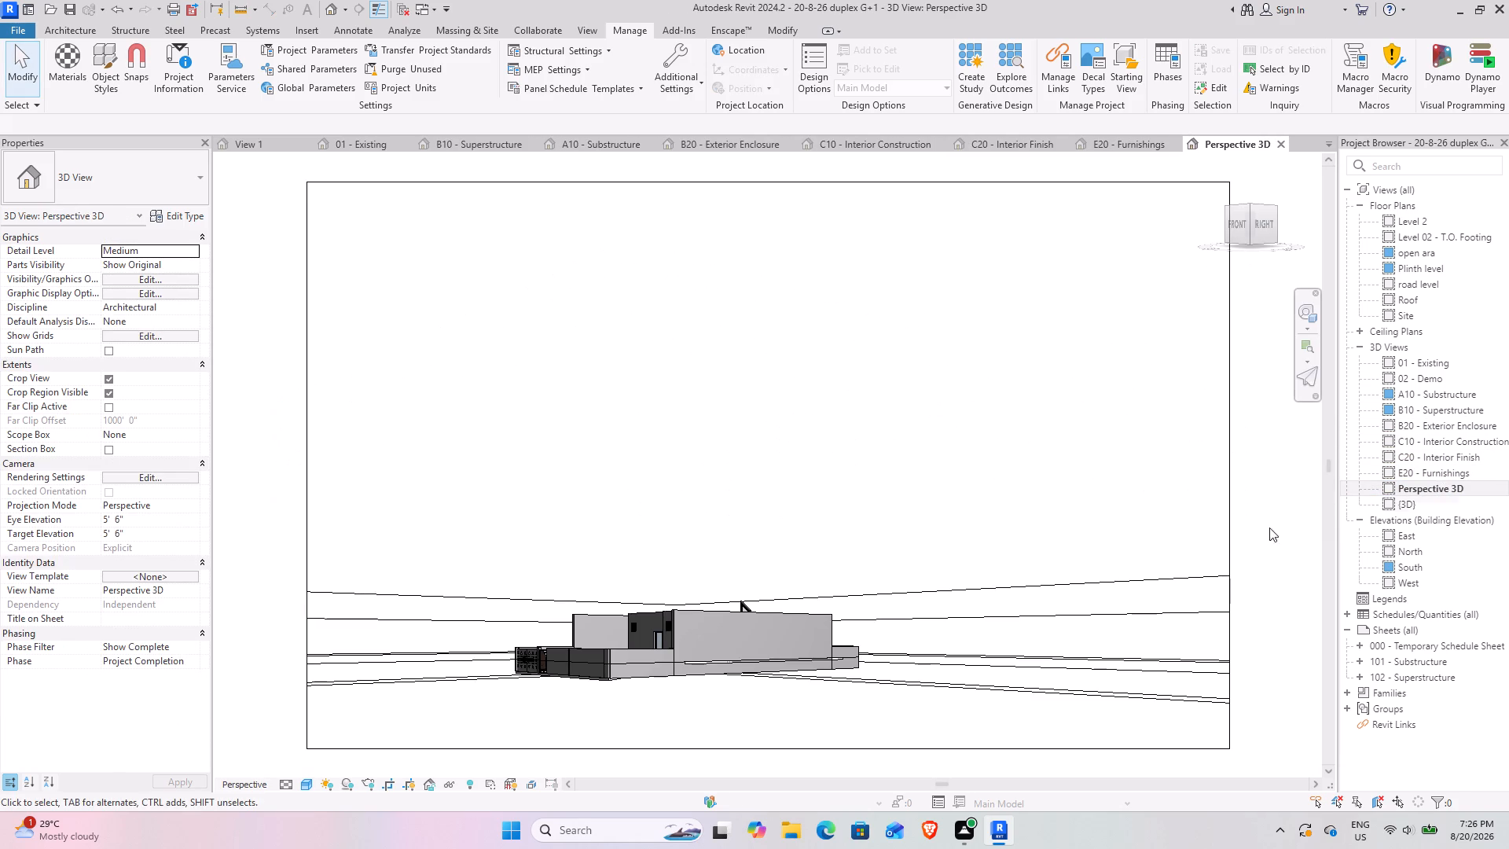
{"action": "middle_click_drag", "start_coordinate": [754, 655], "coordinate": [875, 588]}
{"action": "scroll", "coordinate": [751, 597], "scroll_direction": "up", "scroll_amount": 1}
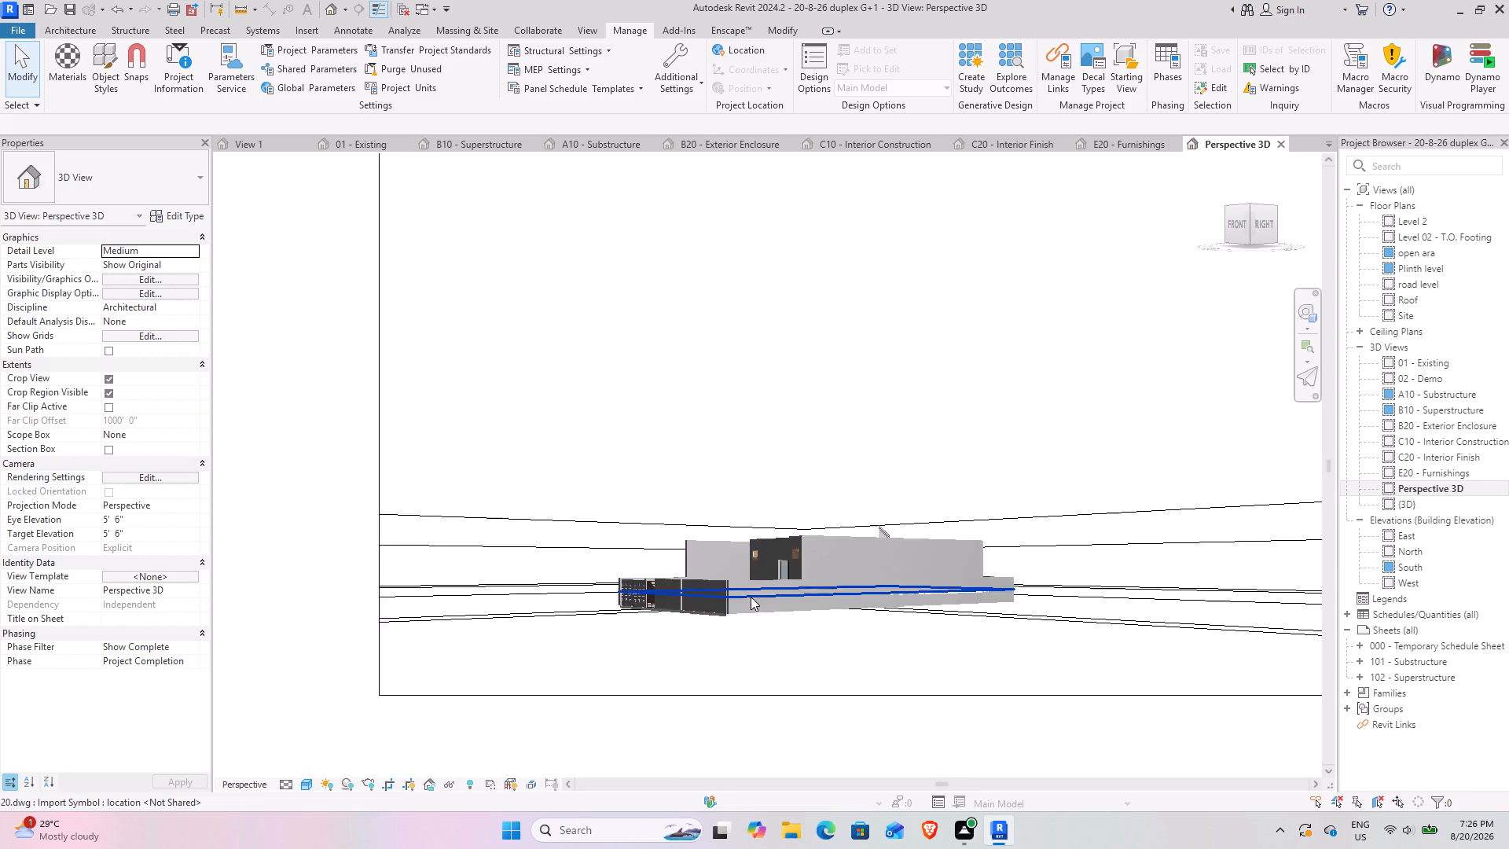
{"action": "scroll", "coordinate": [751, 597], "scroll_direction": "up", "scroll_amount": 6}
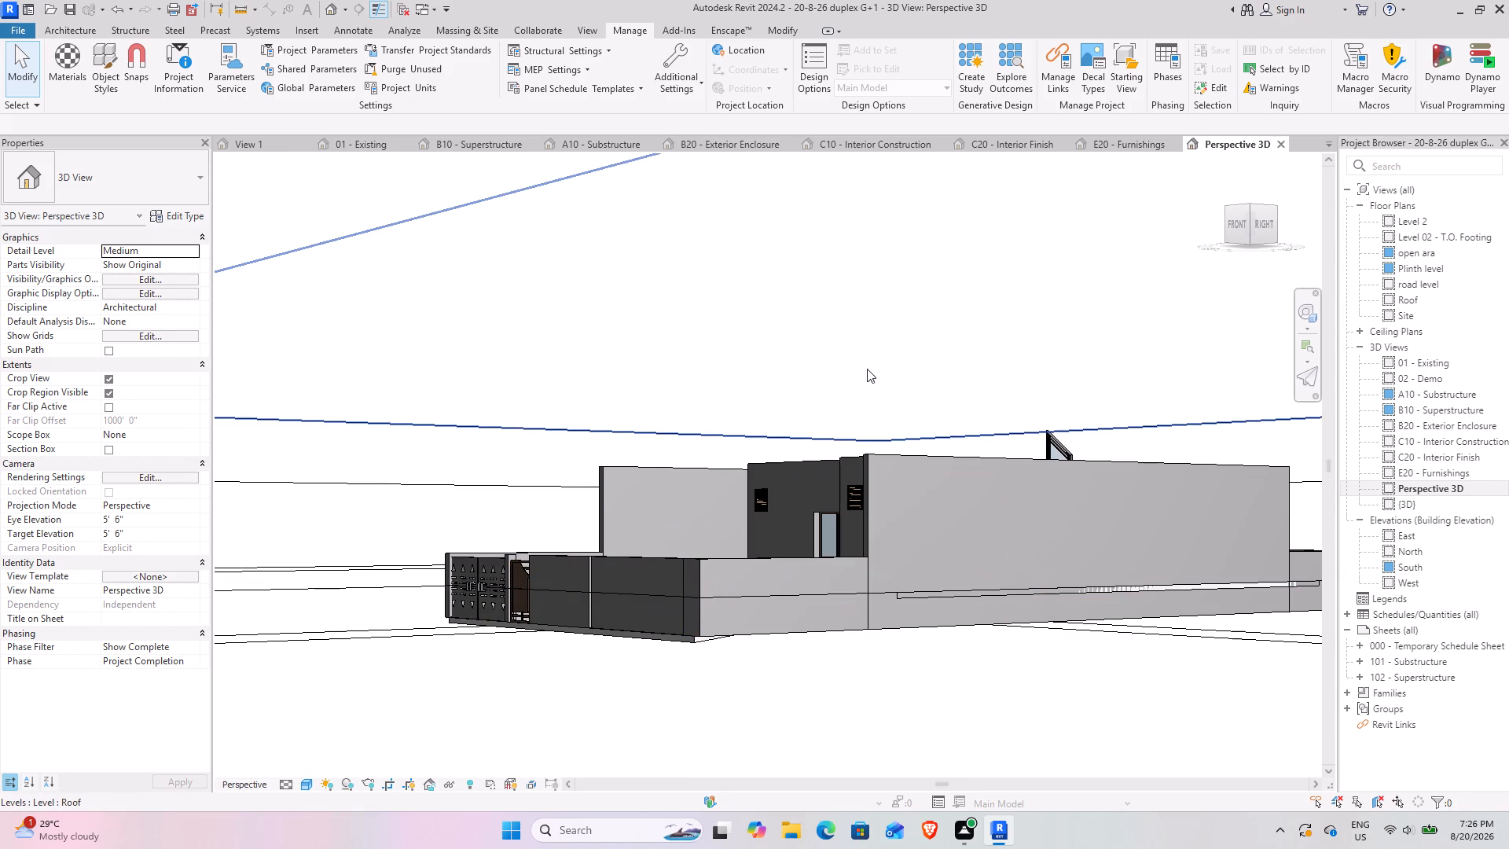
{"action": "left_click_drag", "start_coordinate": [1239, 215], "coordinate": [1108, 283]}
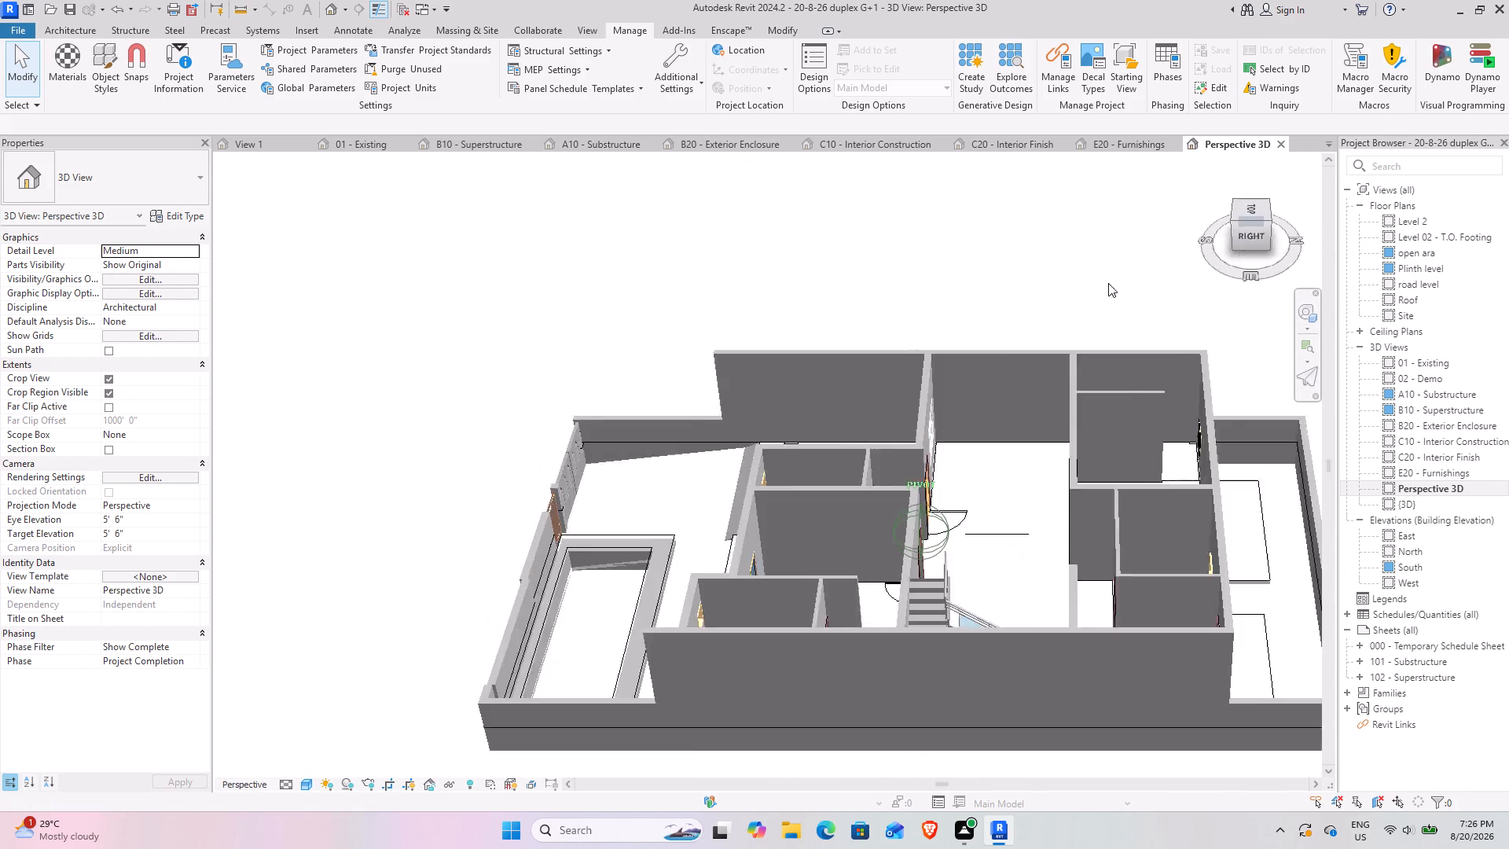
{"action": "left_click_drag", "start_coordinate": [1108, 283], "coordinate": [241, 223]}
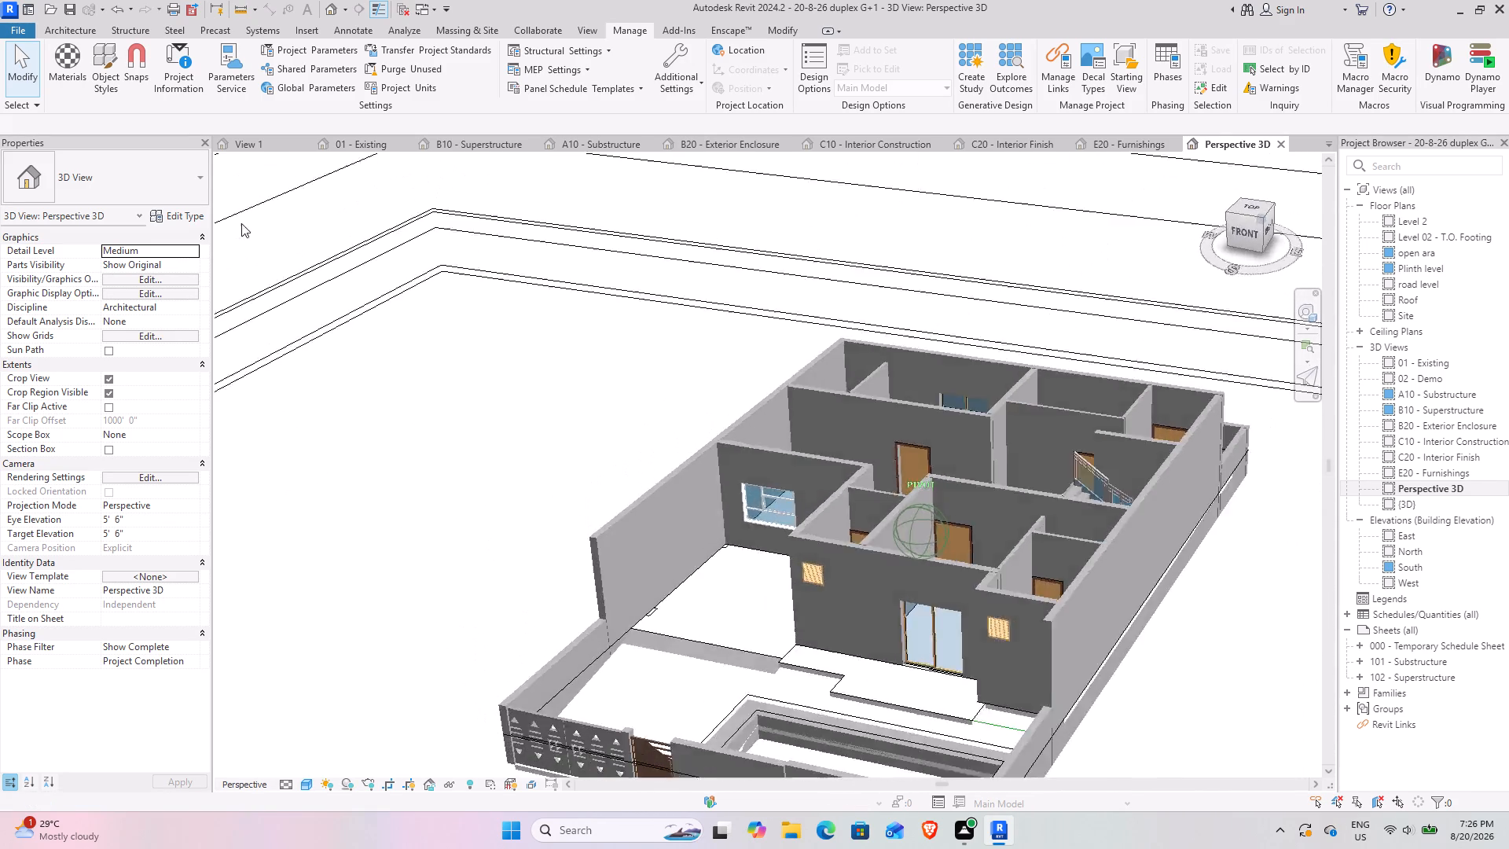
{"action": "left_click_drag", "start_coordinate": [241, 223], "coordinate": [440, 267]}
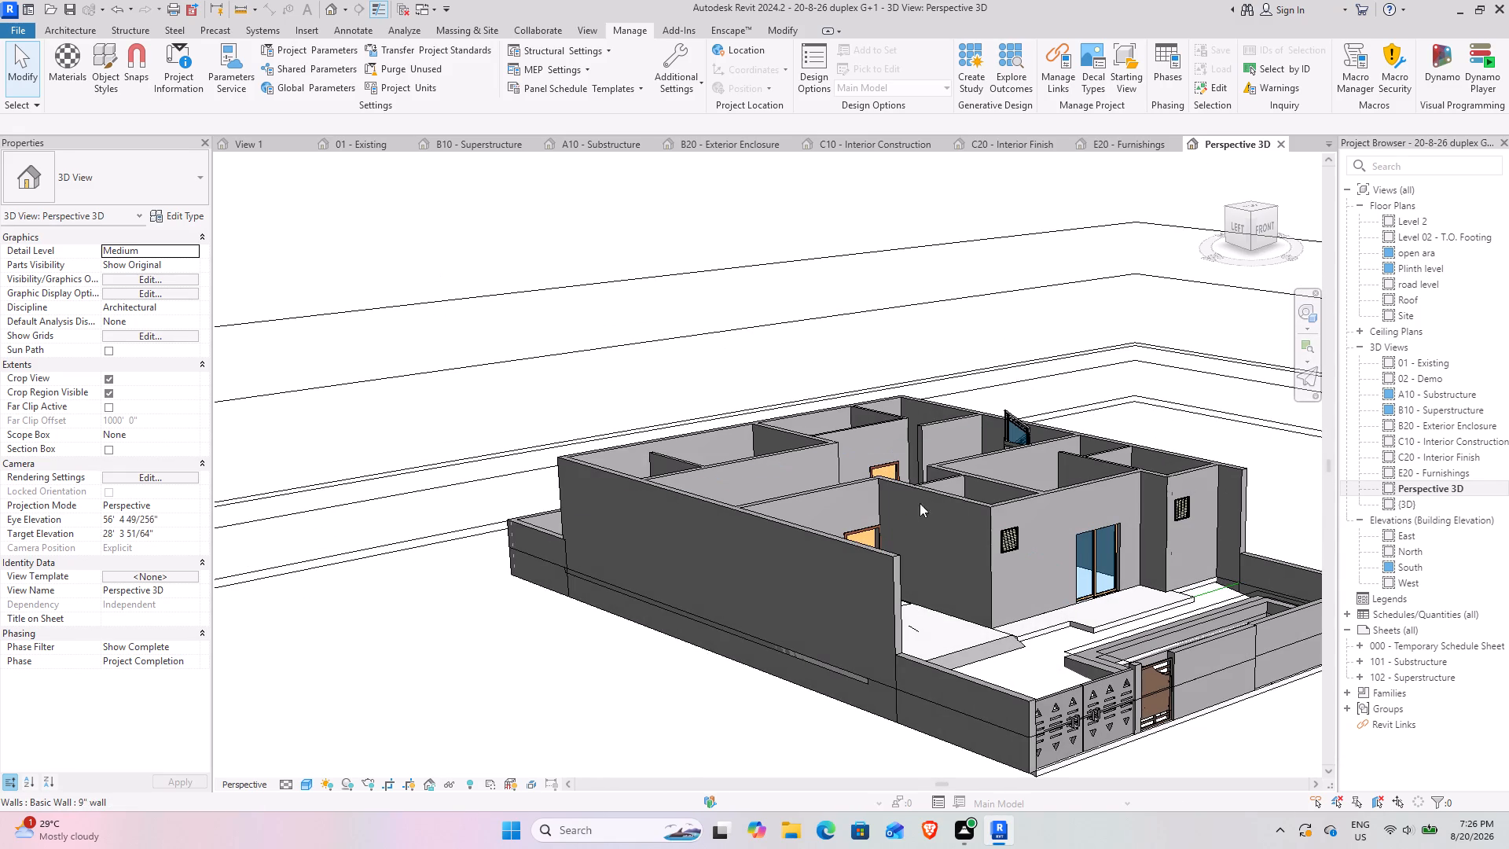
{"action": "scroll", "coordinate": [673, 565], "scroll_direction": "down", "scroll_amount": 3}
{"action": "scroll", "coordinate": [845, 599], "scroll_direction": "up", "scroll_amount": 1}
{"action": "middle_click_drag", "start_coordinate": [828, 594], "coordinate": [621, 432]}
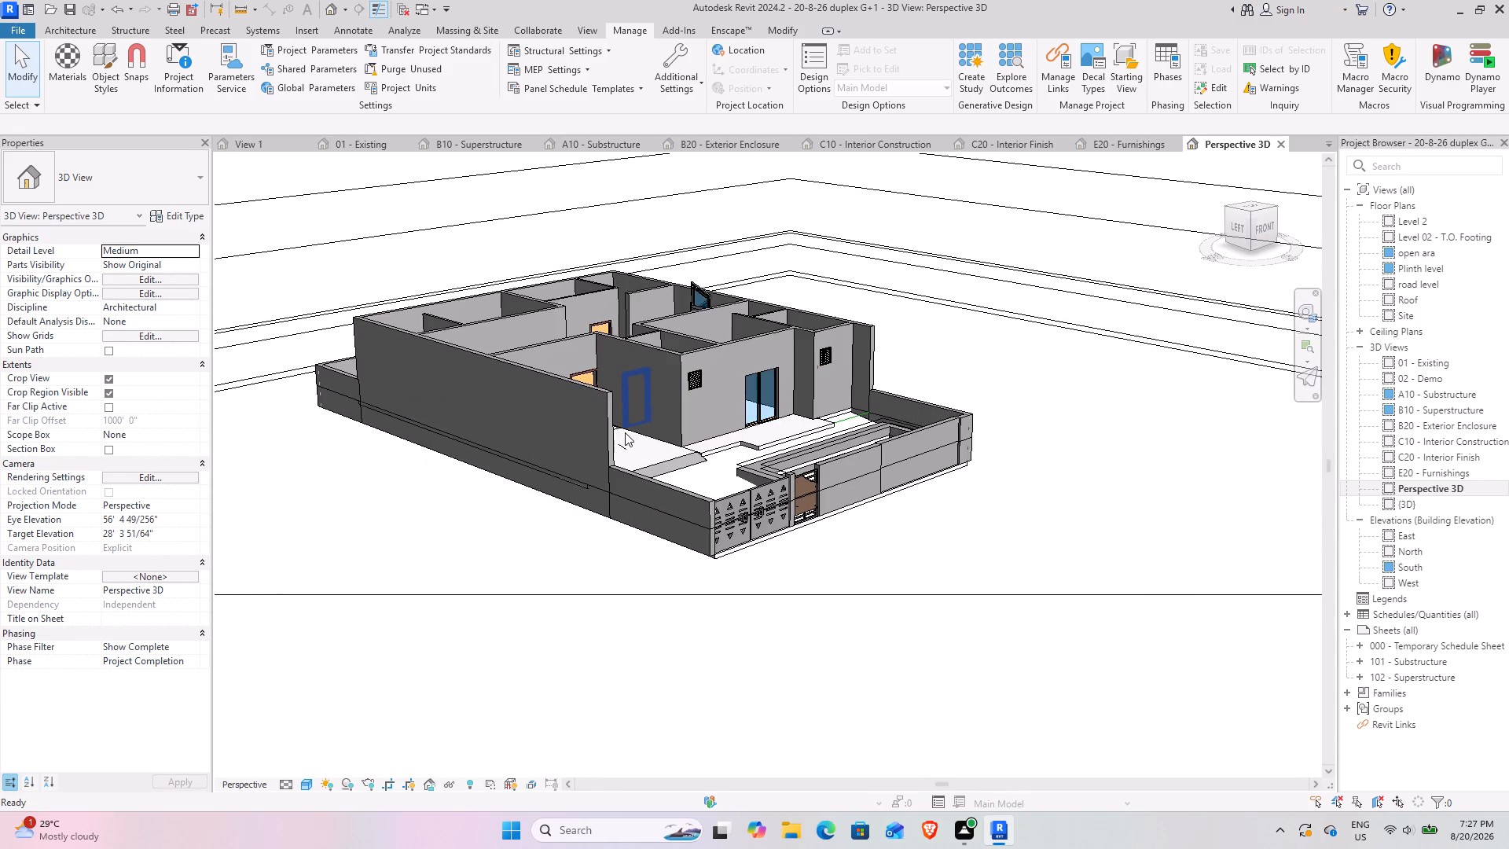
{"action": "scroll", "coordinate": [625, 432], "scroll_direction": "down", "scroll_amount": 3}
{"action": "scroll", "coordinate": [788, 460], "scroll_direction": "down", "scroll_amount": 2}
{"action": "middle_click_drag", "start_coordinate": [792, 405], "coordinate": [799, 431]}
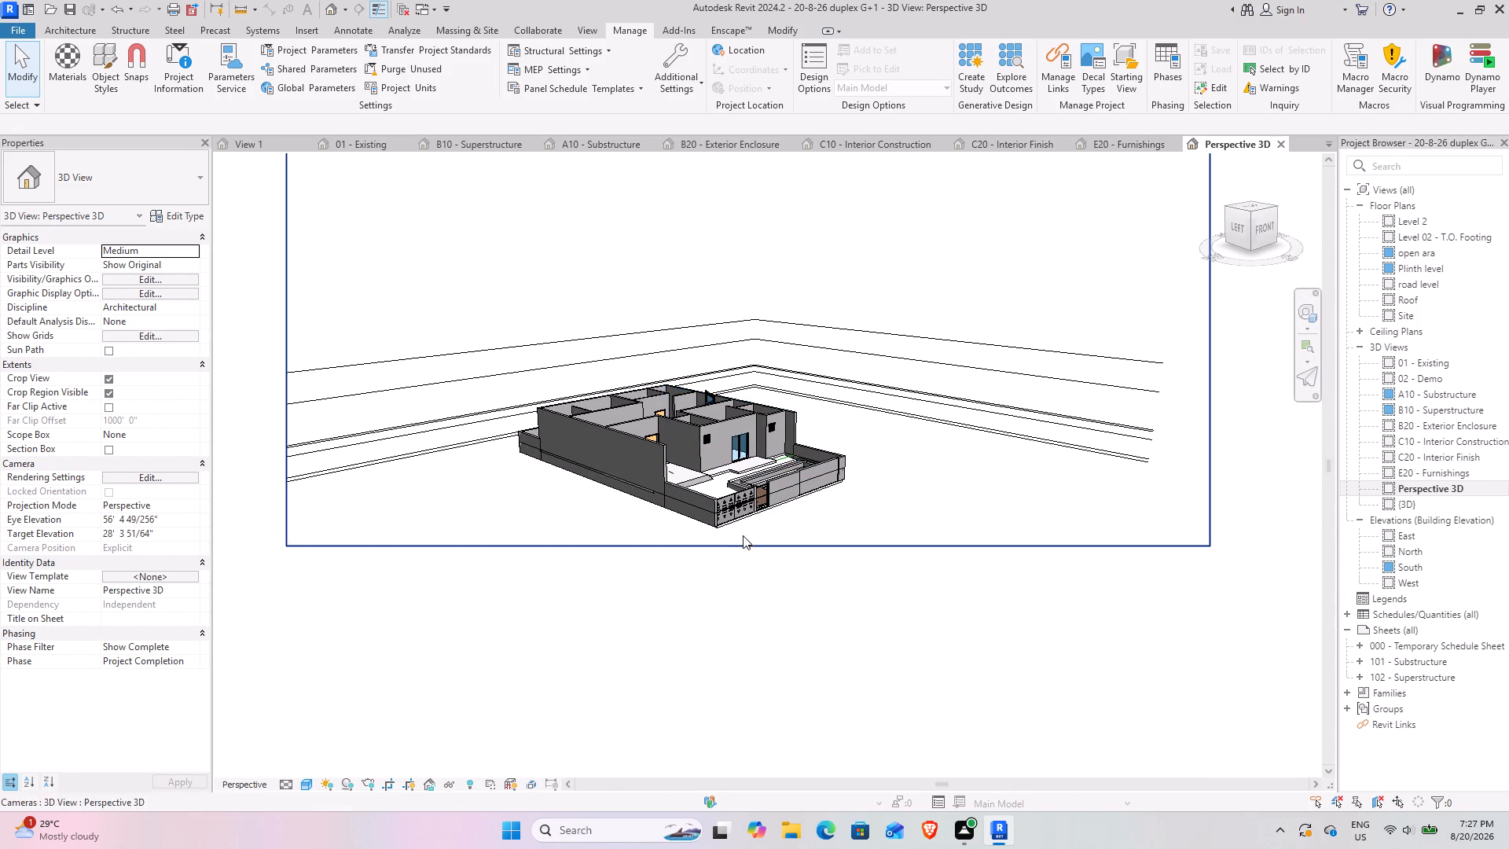
Extend the Perspective 3D view's crop region downward to leave more space below the house.
{"action": "left_click", "coordinate": [743, 551]}
{"action": "left_click_drag", "start_coordinate": [744, 547], "coordinate": [726, 644]}
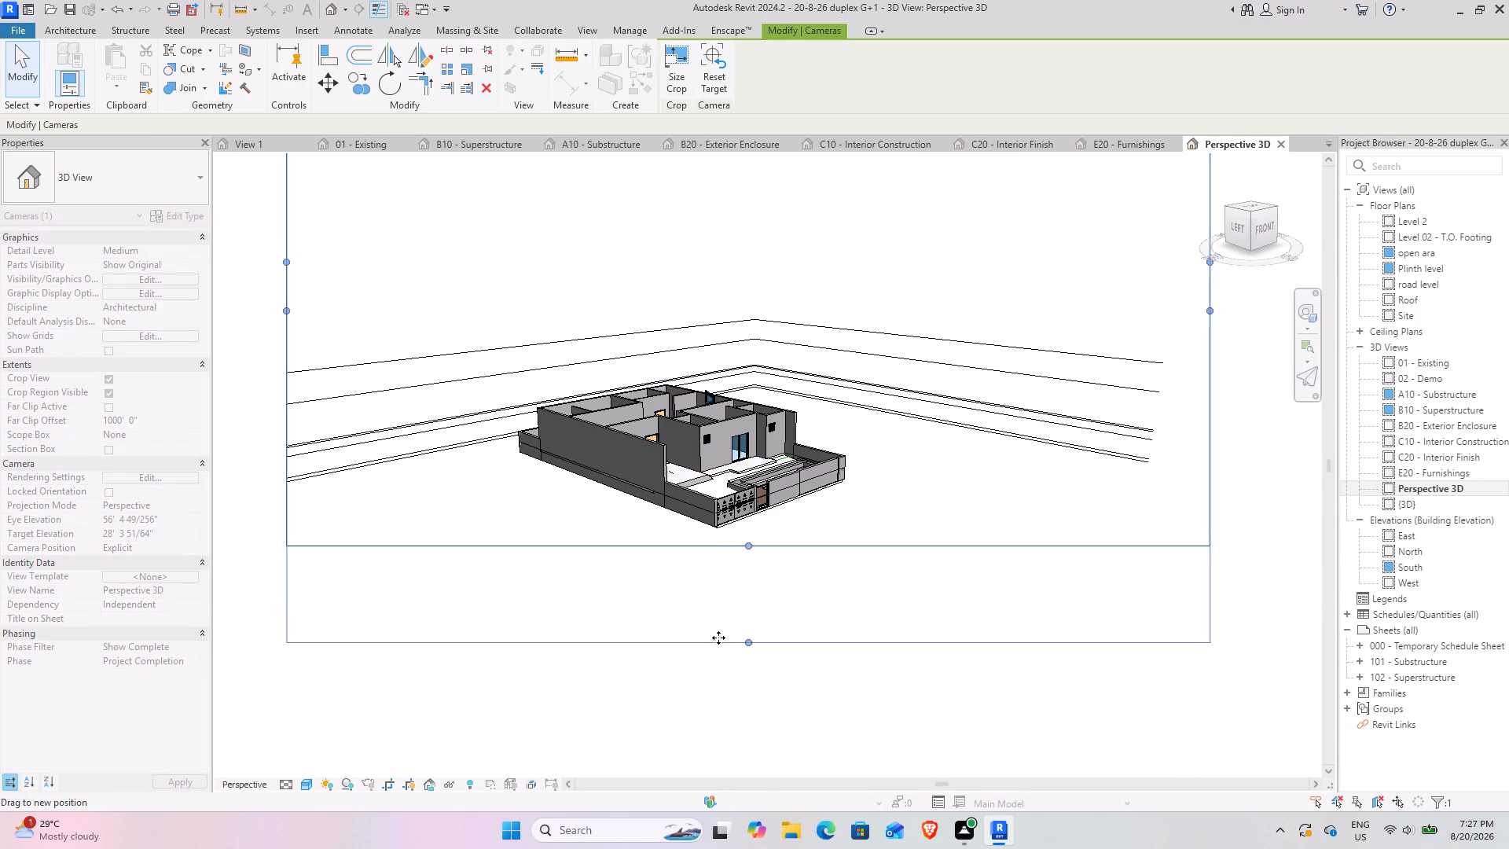
{"action": "left_click", "coordinate": [922, 449]}
{"action": "middle_click_drag", "start_coordinate": [879, 450], "coordinate": [888, 480]}
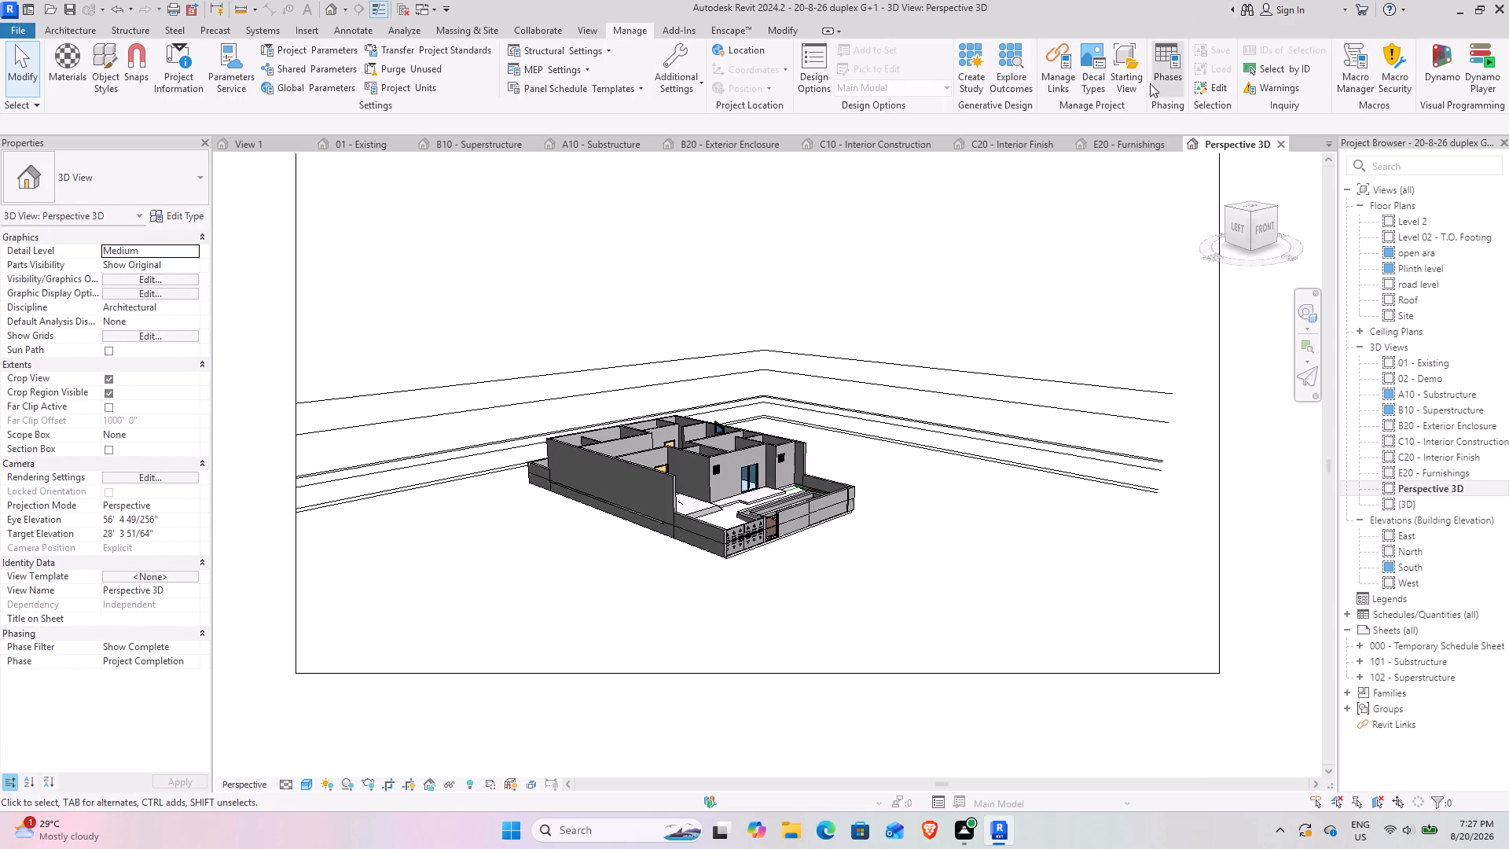
Close the open phase 3D views, from E20 - Furnishings back to 01 - Existing, keeping the Perspective 3D view open.
{"action": "left_click", "coordinate": [1173, 145]}
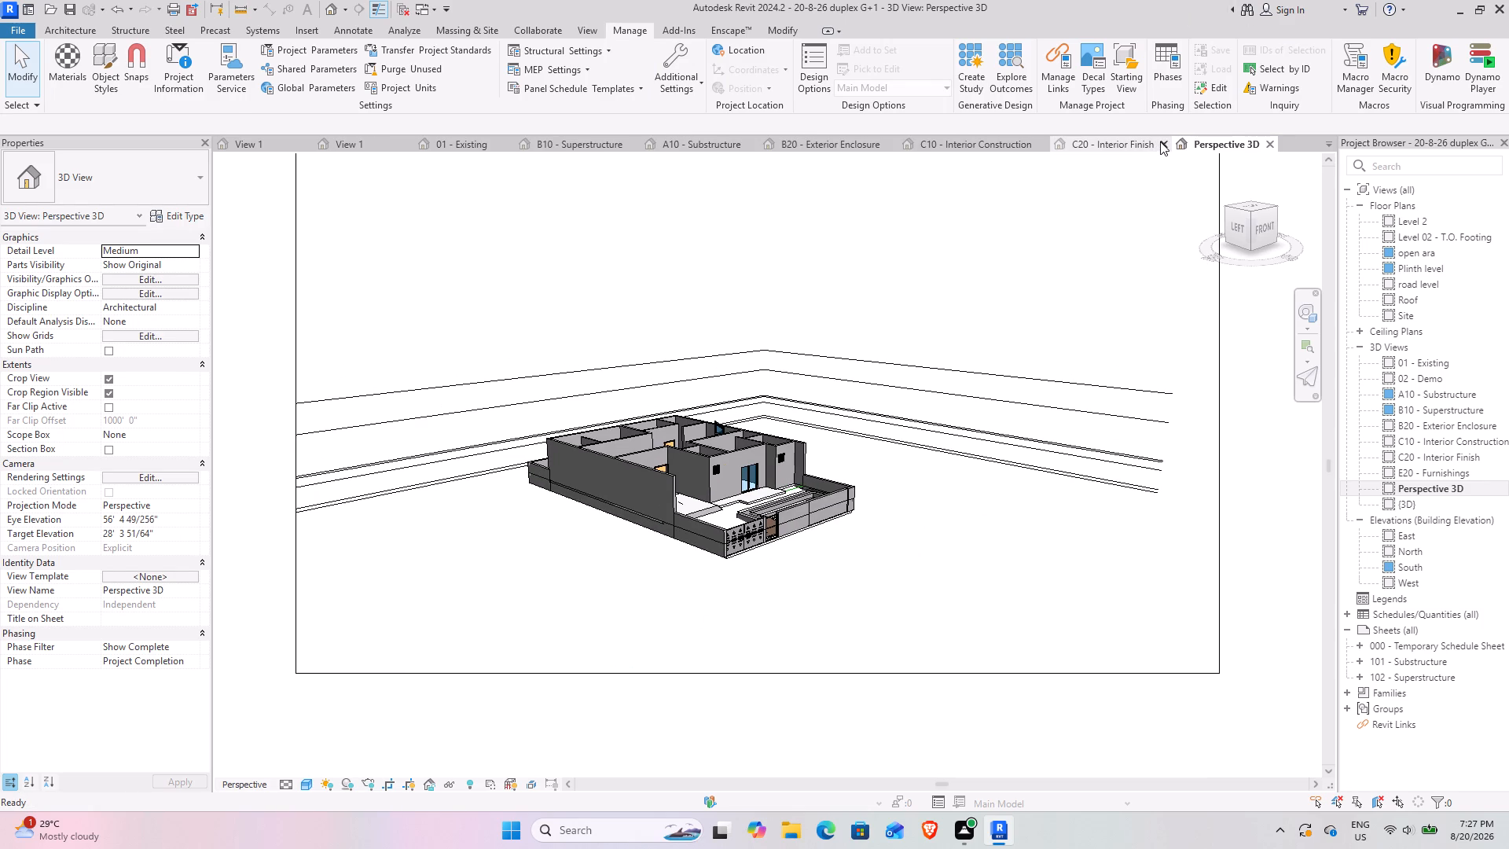
{"action": "left_click", "coordinate": [1161, 141]}
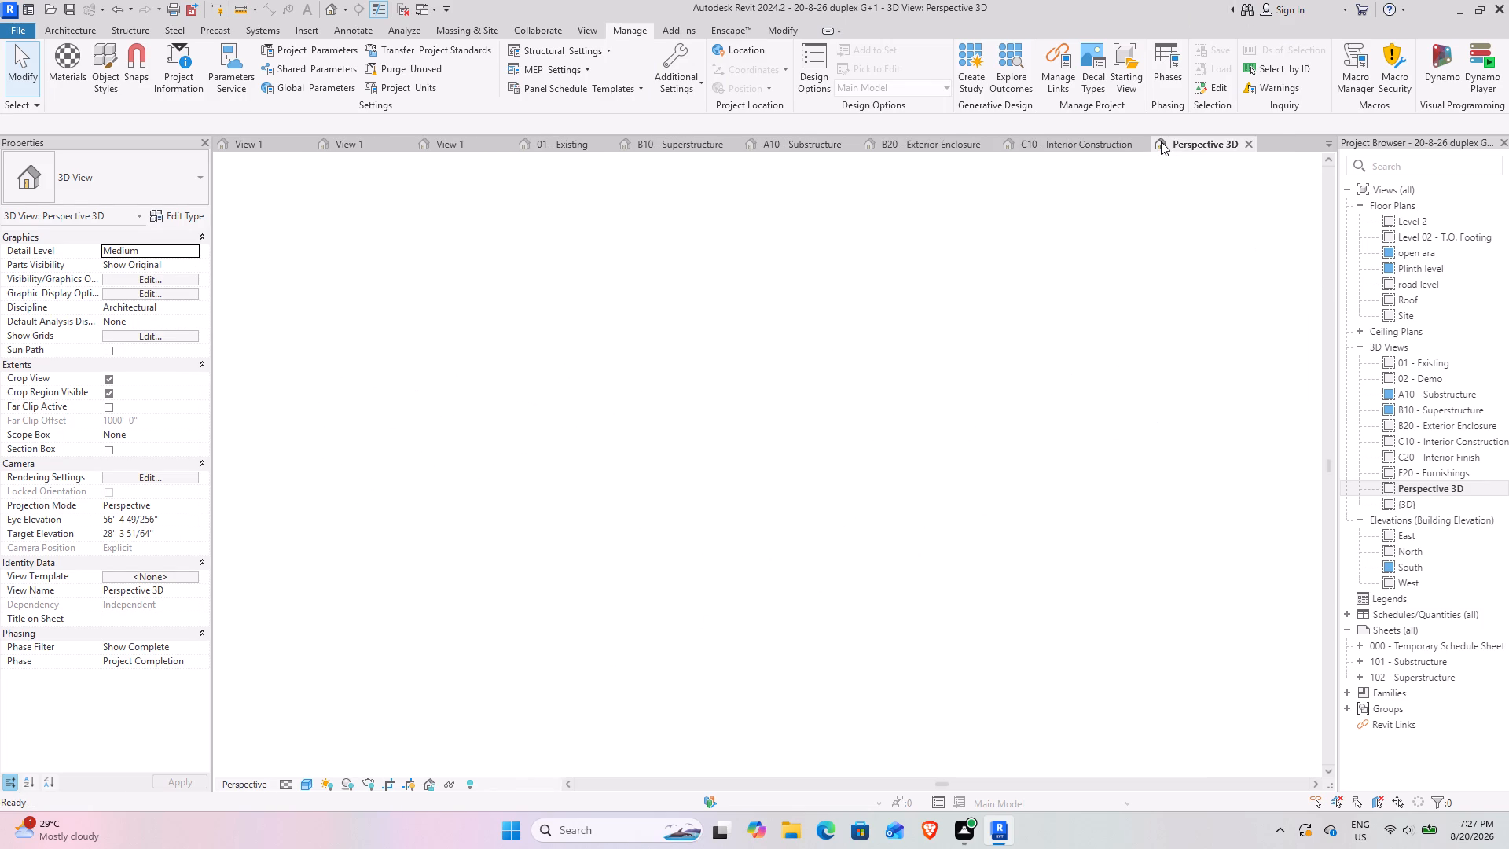
{"action": "left_click", "coordinate": [1142, 141]}
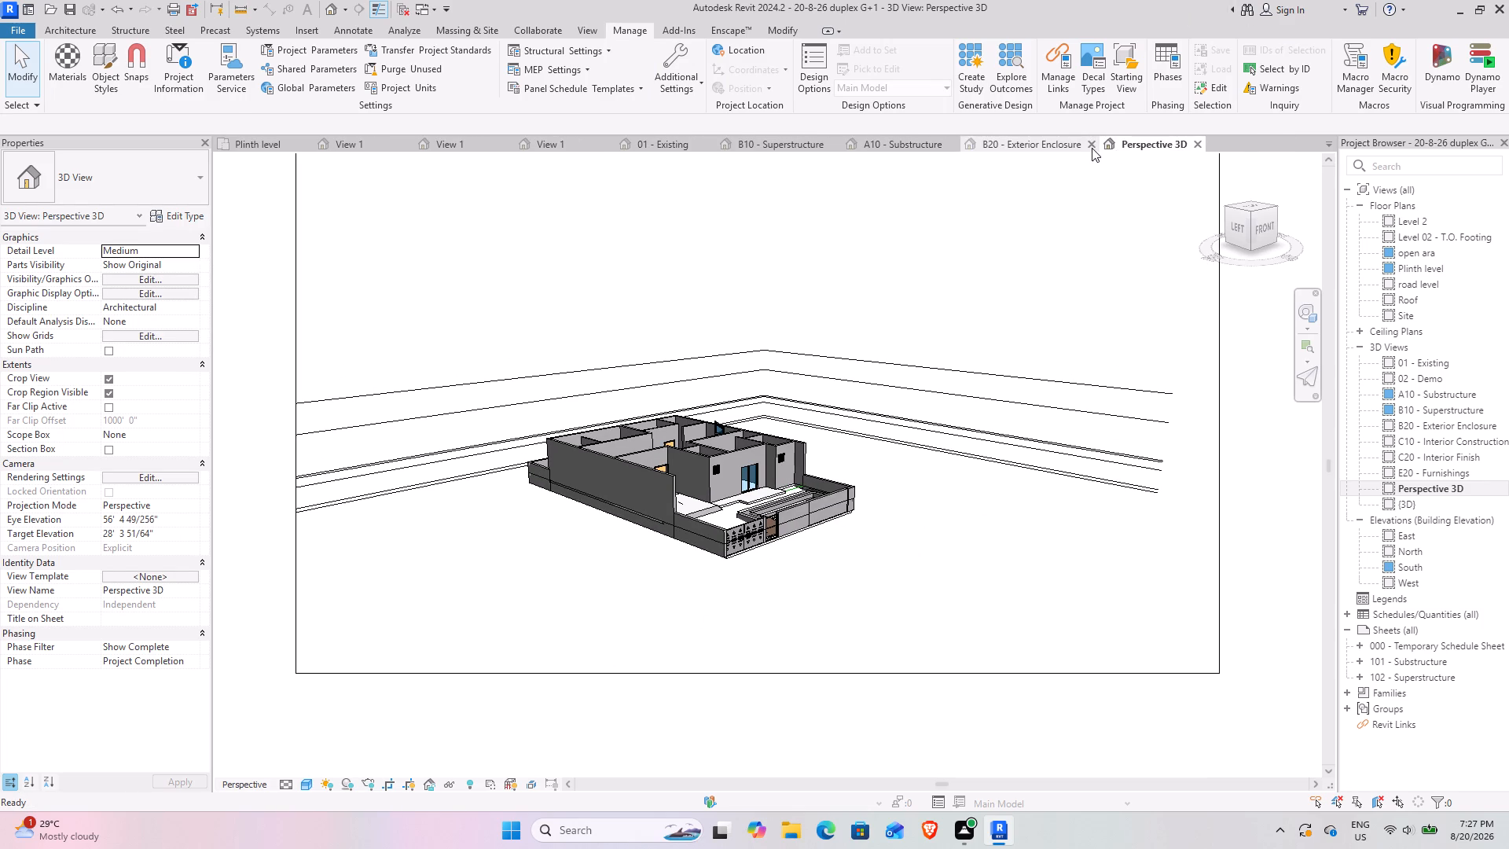
{"action": "left_click", "coordinate": [1092, 148]}
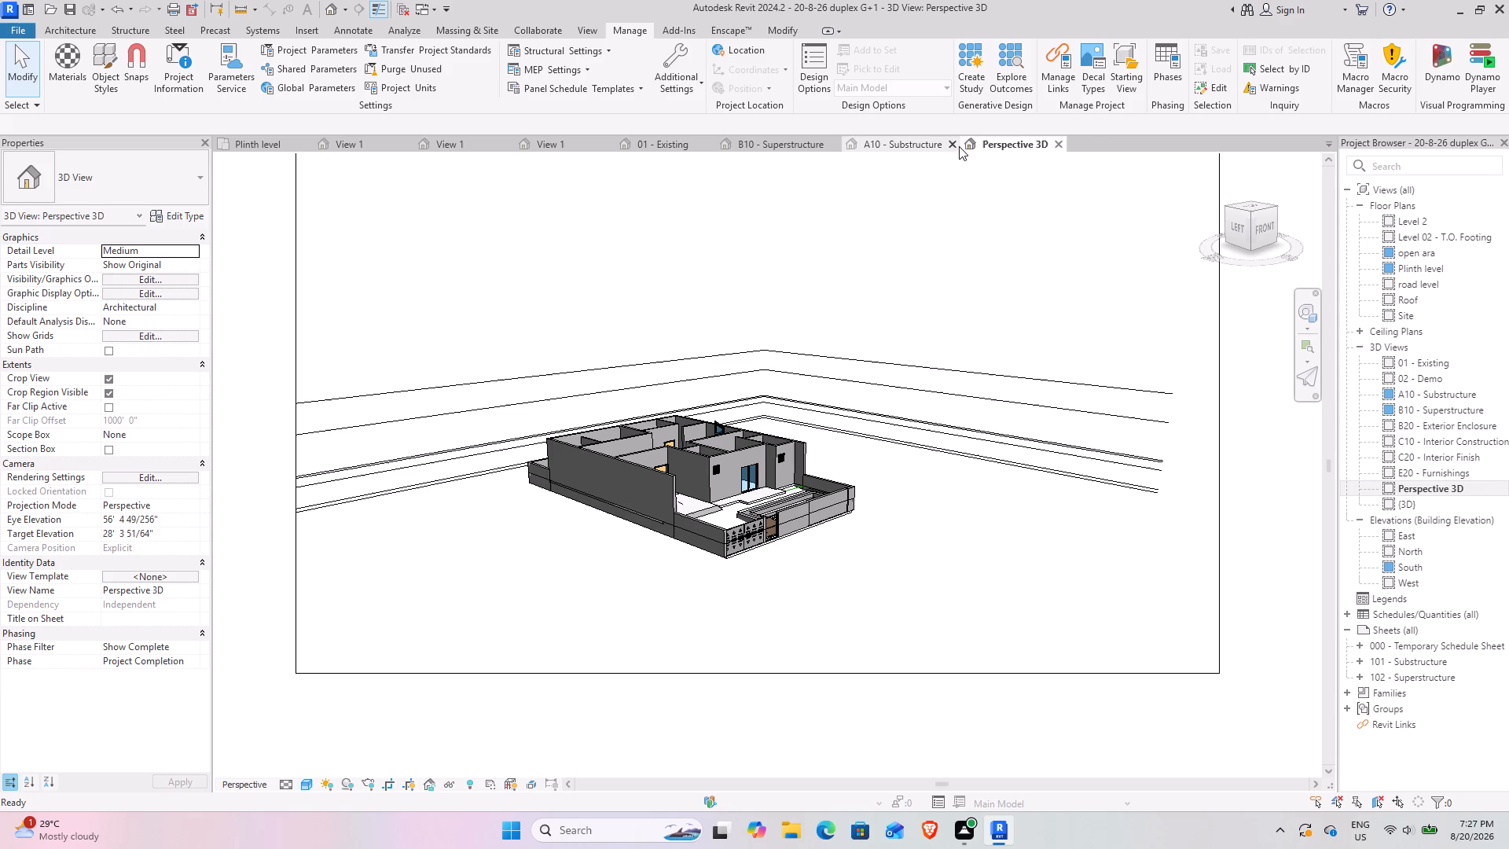
{"action": "left_click", "coordinate": [949, 140]}
{"action": "left_click", "coordinate": [831, 144]}
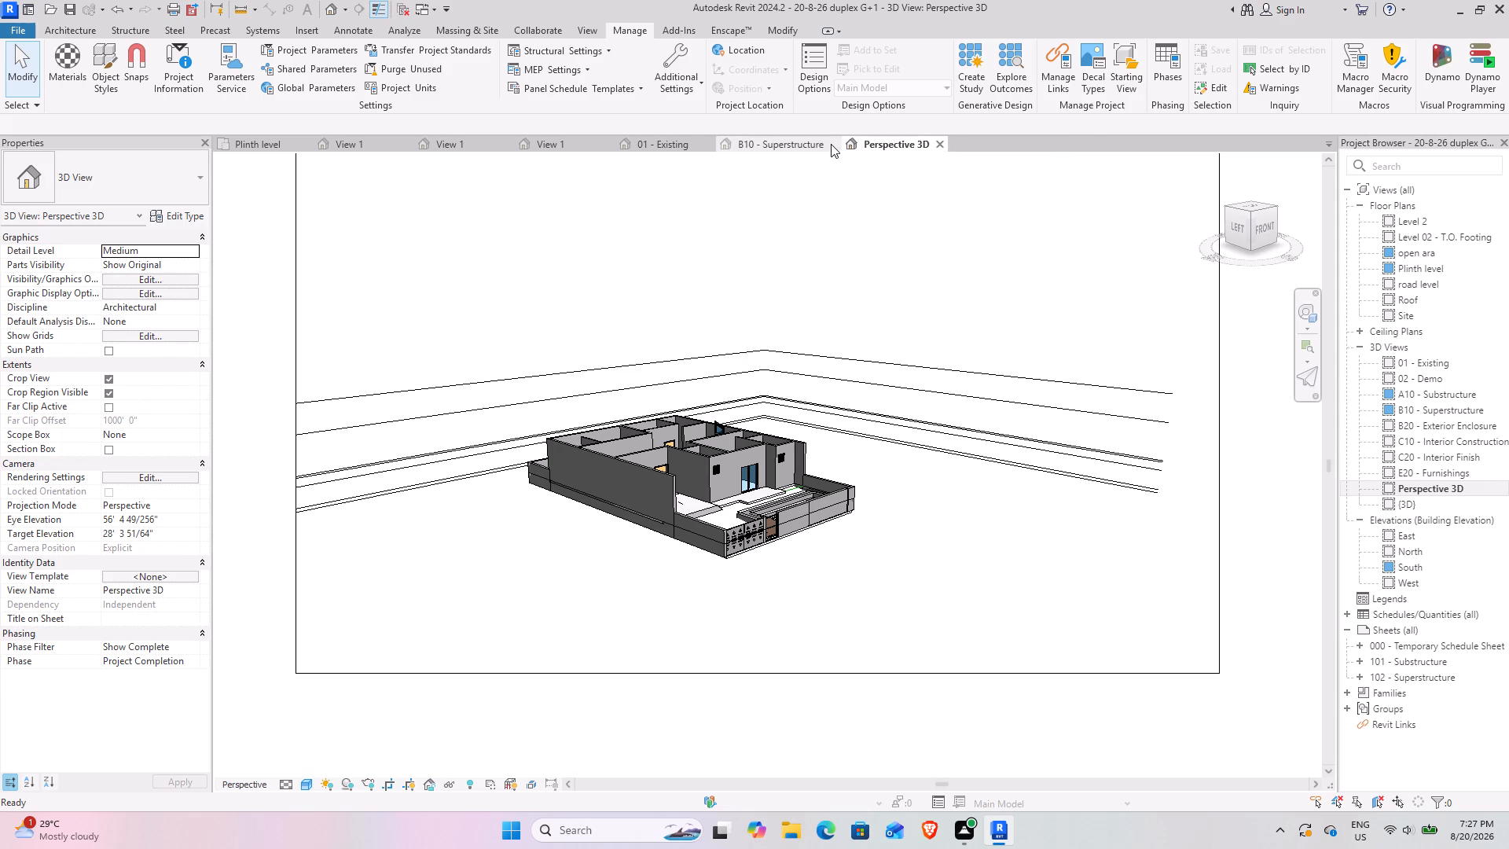
{"action": "left_click", "coordinate": [706, 143]}
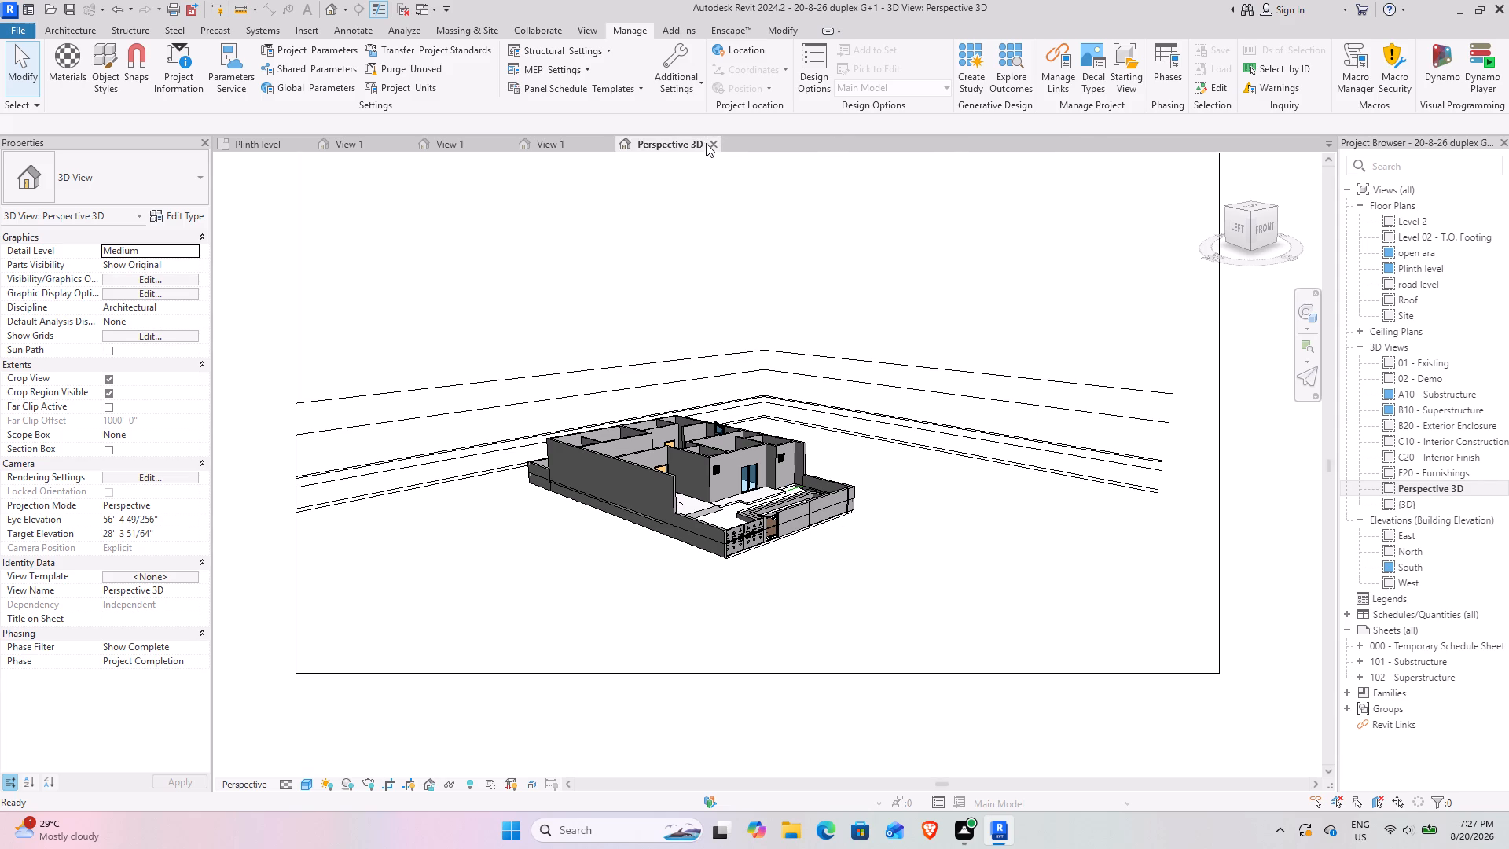
Close the gate families SHUBHAM GATE.0006 and Gate_davinder_11707 without saving their changes.
{"action": "left_click", "coordinate": [560, 142]}
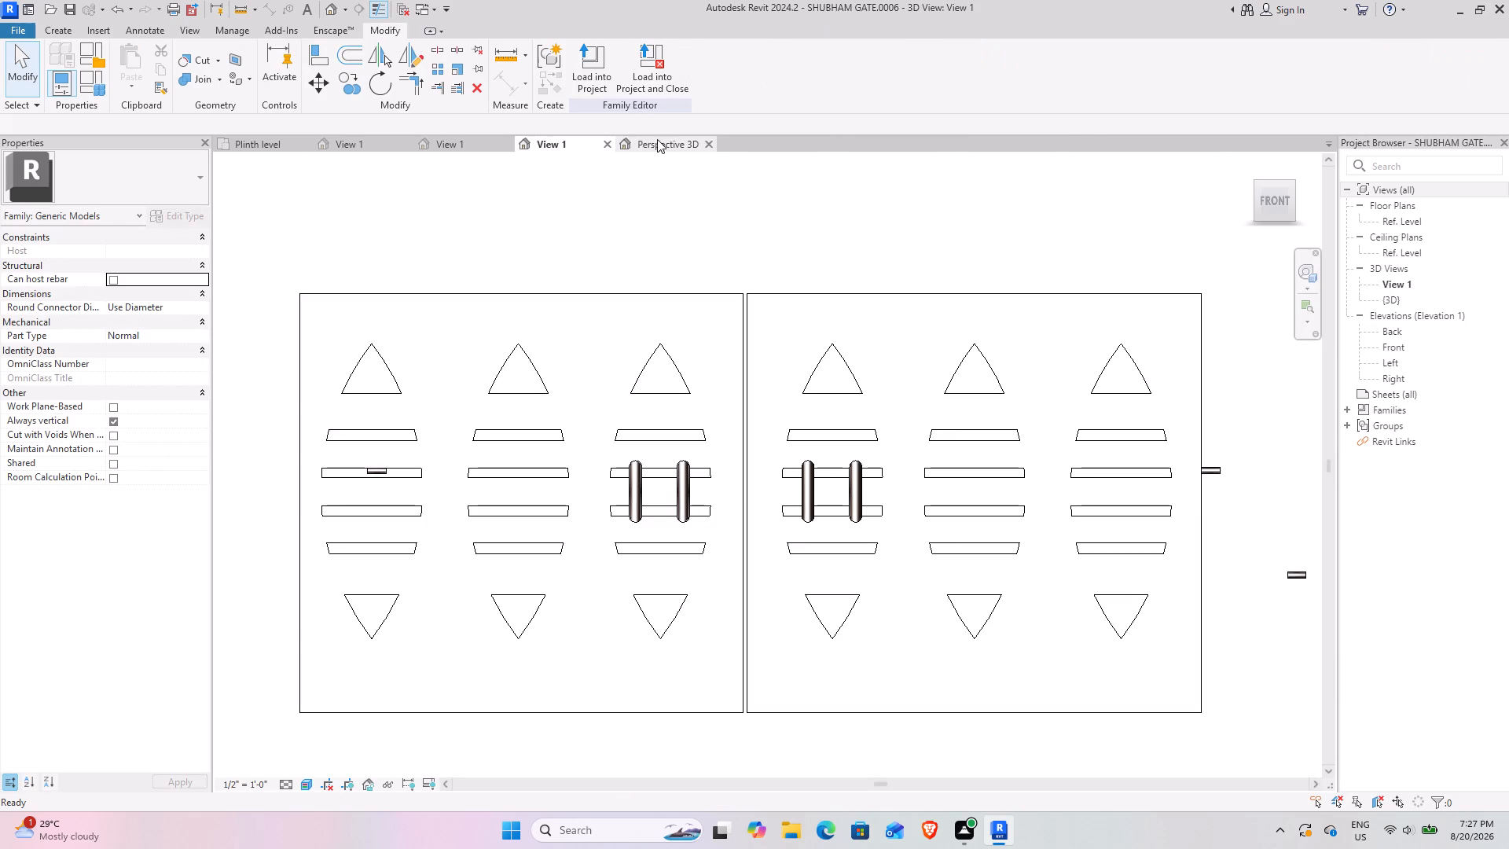
{"action": "left_click", "coordinate": [605, 139]}
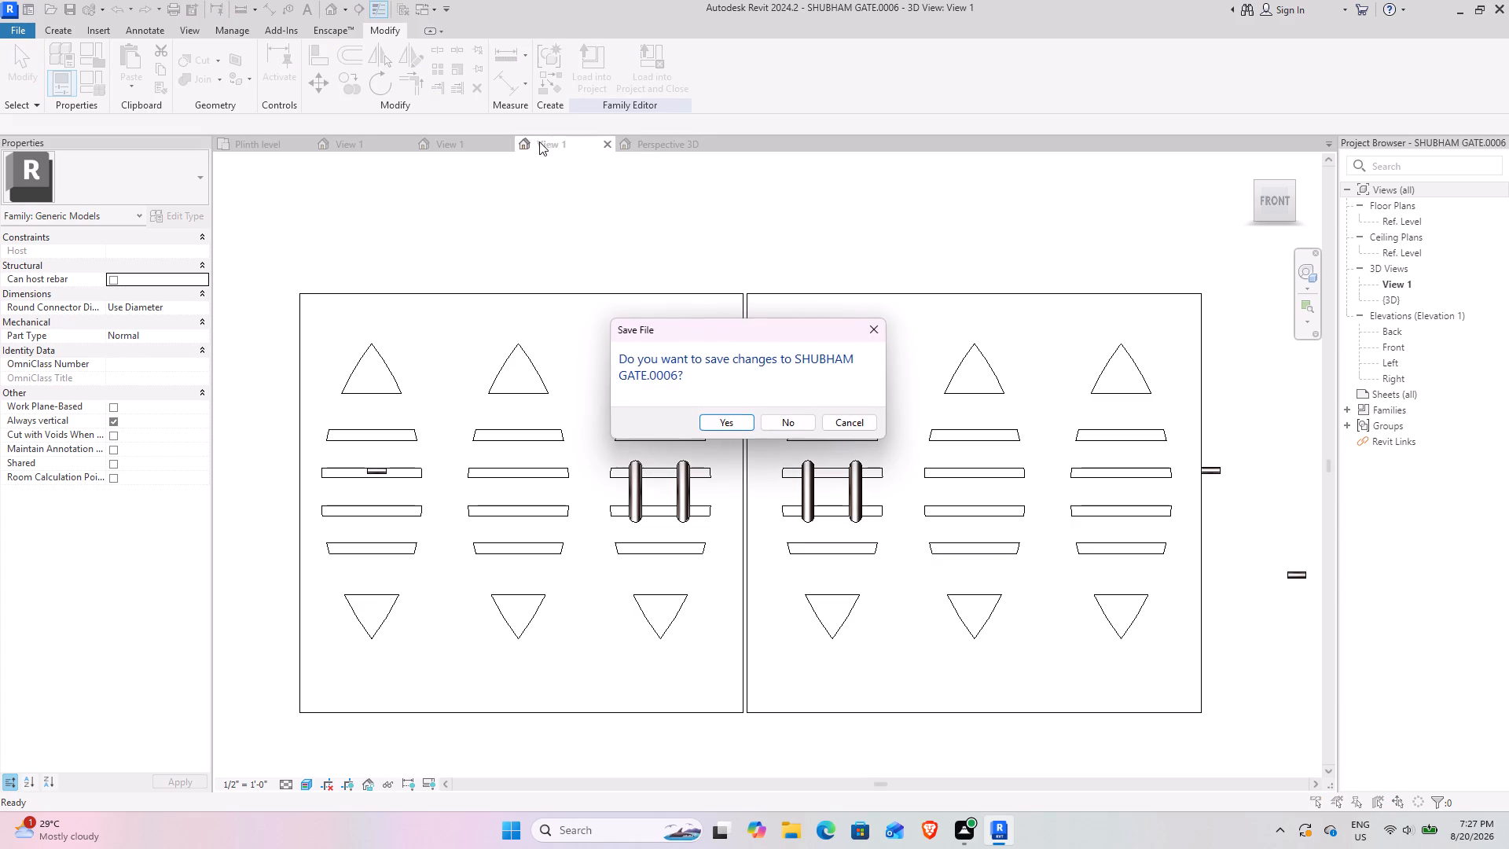
{"action": "left_click", "coordinate": [791, 421]}
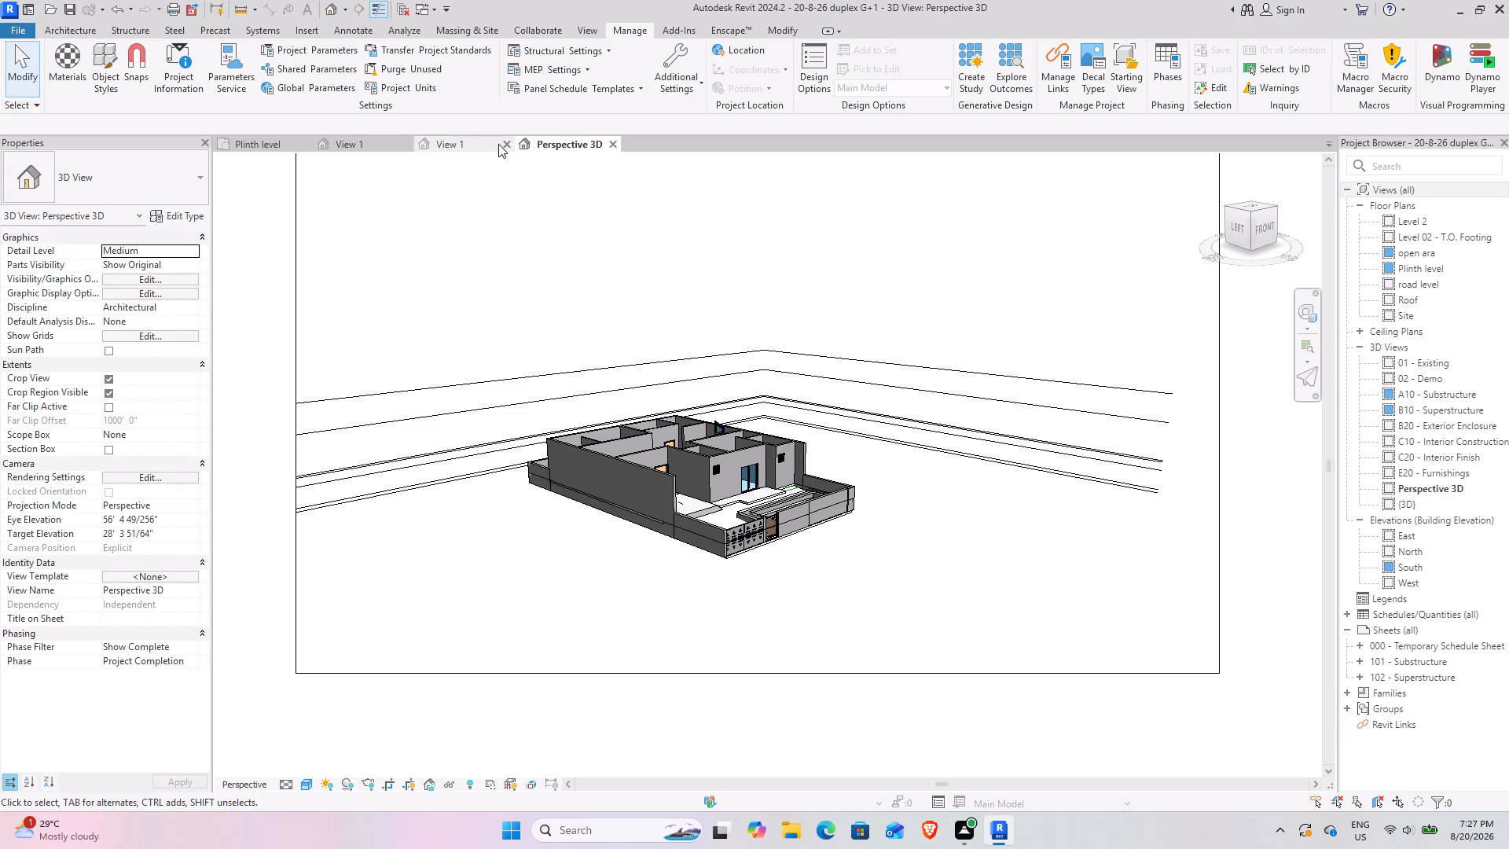
{"action": "left_click", "coordinate": [505, 142]}
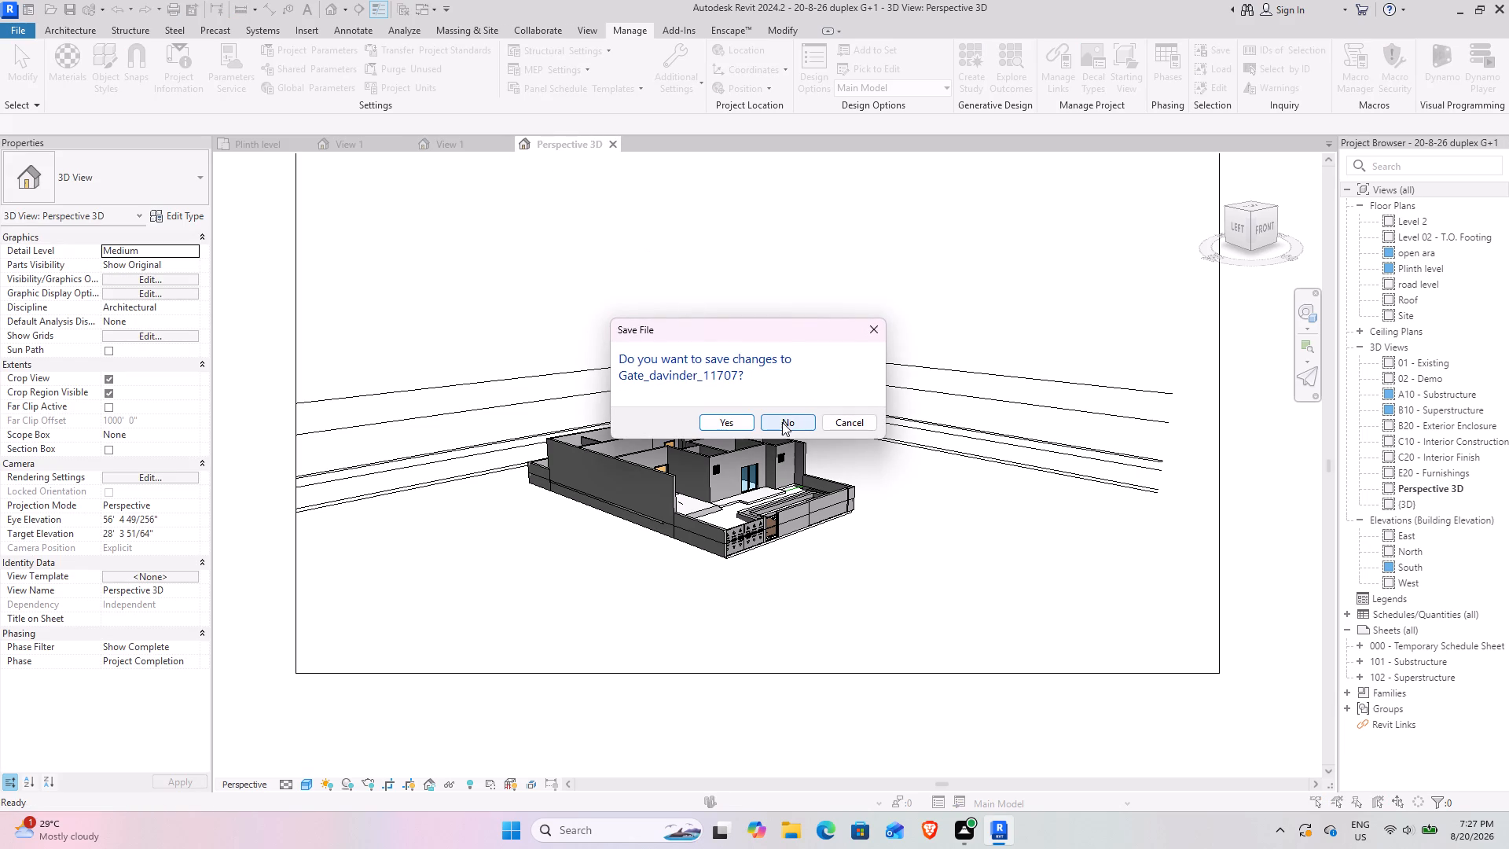
{"action": "left_click", "coordinate": [782, 422]}
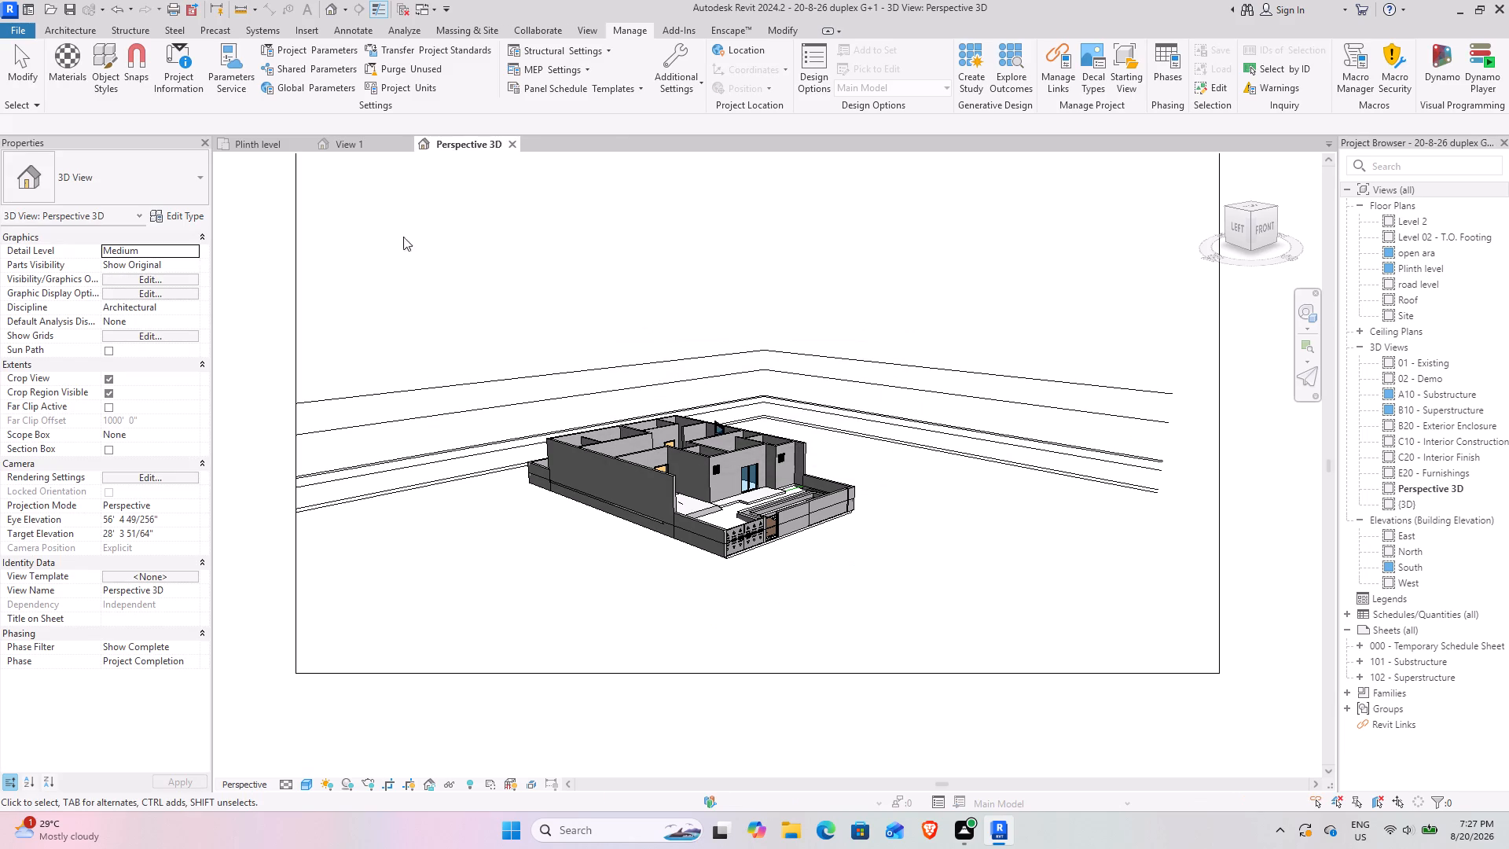
Examine the front compound wall, both gates and the open front area up close and from above in Perspective 3D.
{"action": "scroll", "coordinate": [769, 529], "scroll_direction": "up", "scroll_amount": 7}
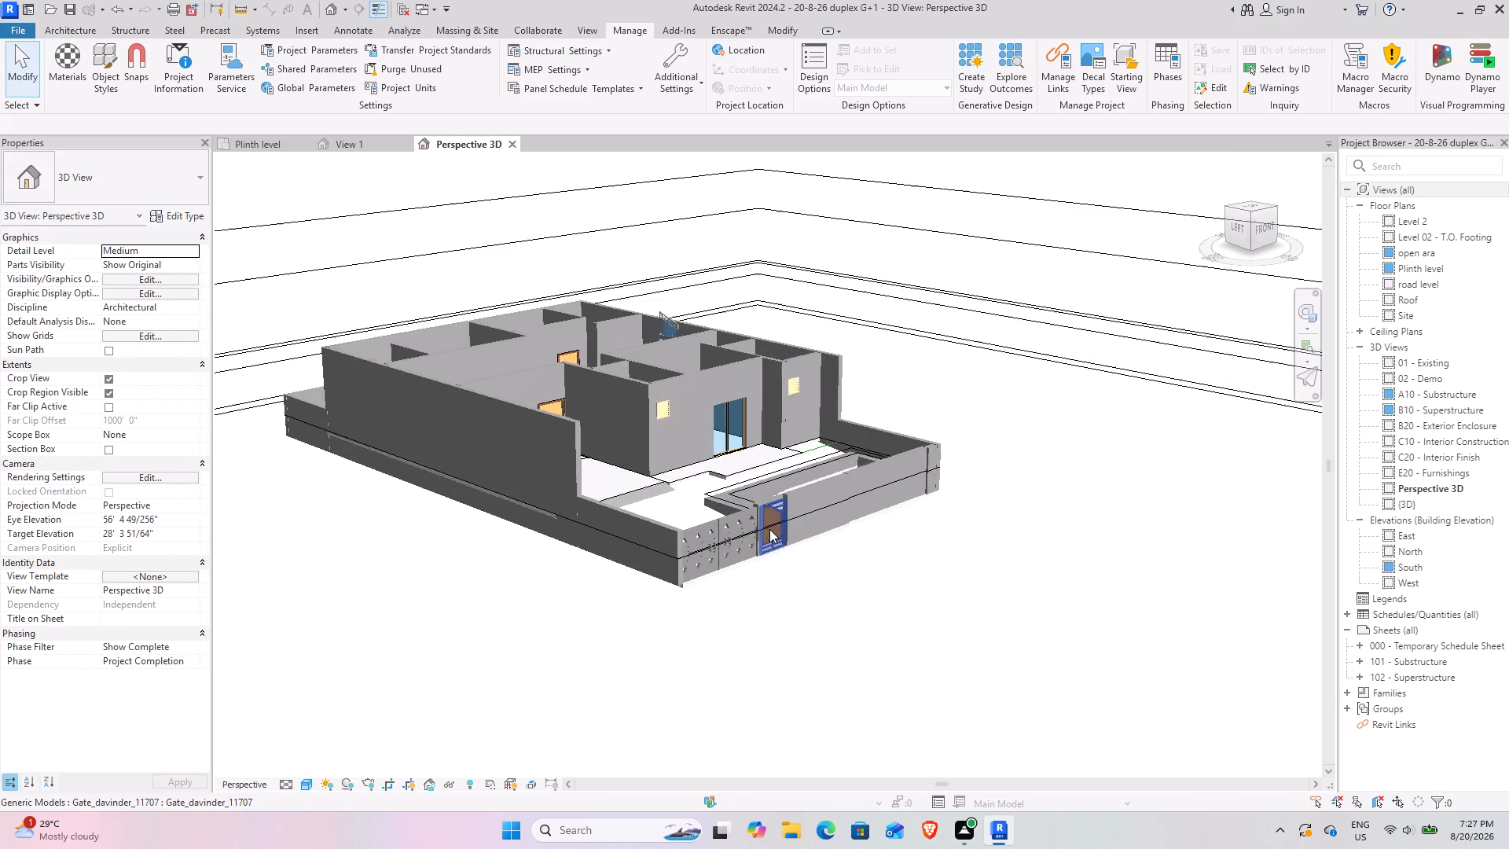
{"action": "scroll", "coordinate": [769, 529], "scroll_direction": "up", "scroll_amount": 6}
{"action": "scroll", "coordinate": [703, 368], "scroll_direction": "down", "scroll_amount": 3}
{"action": "scroll", "coordinate": [820, 444], "scroll_direction": "down", "scroll_amount": 1}
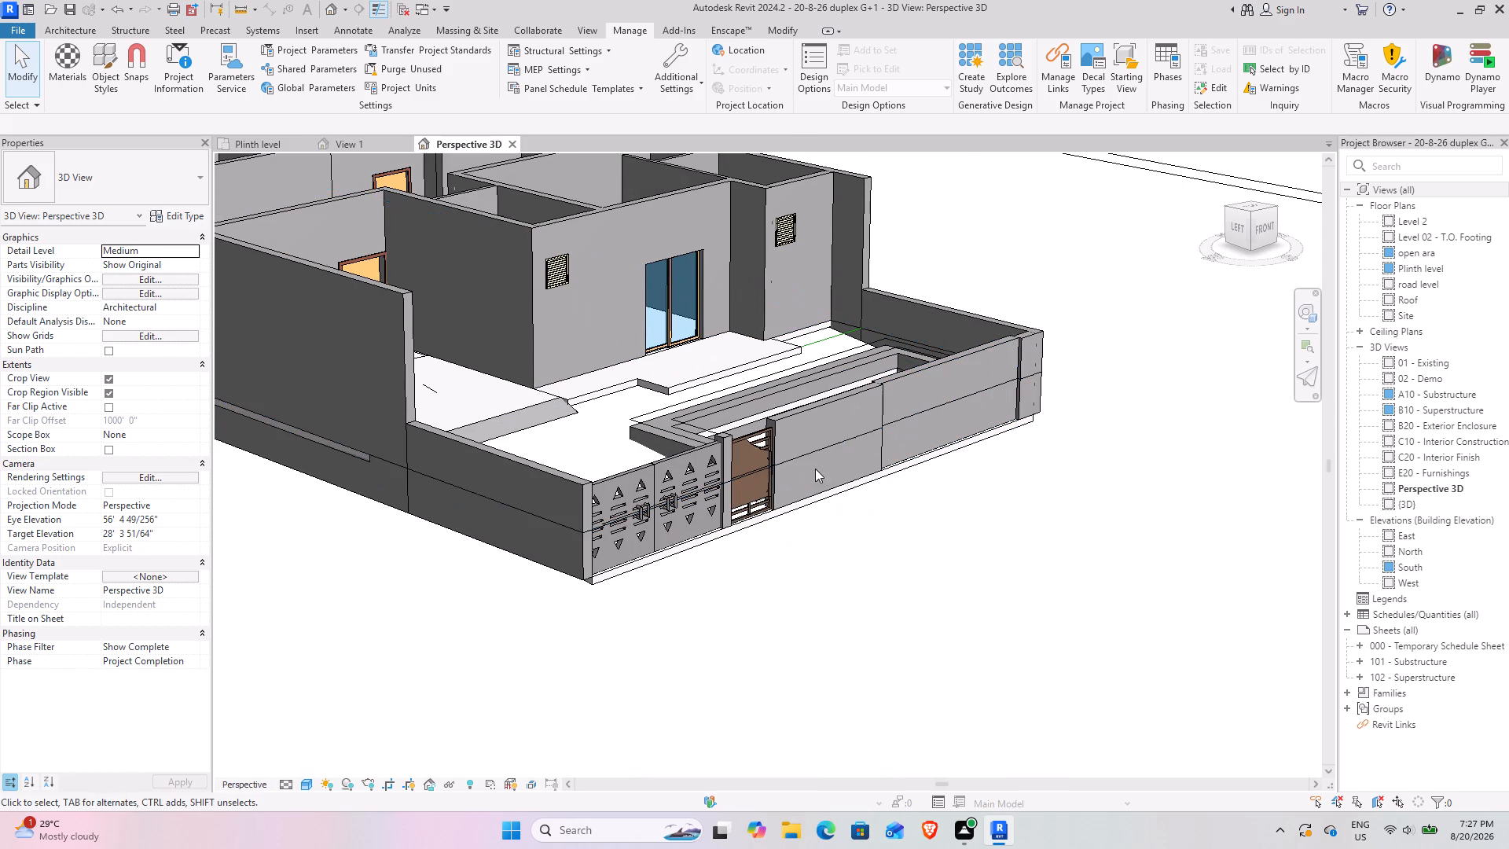
{"action": "middle_click_drag", "start_coordinate": [755, 494], "coordinate": [711, 564], "text": "shift"}
{"action": "middle_click_drag", "start_coordinate": [710, 570], "coordinate": [910, 343]}
{"action": "middle_click_drag", "start_coordinate": [898, 409], "coordinate": [766, 650], "text": "shift"}
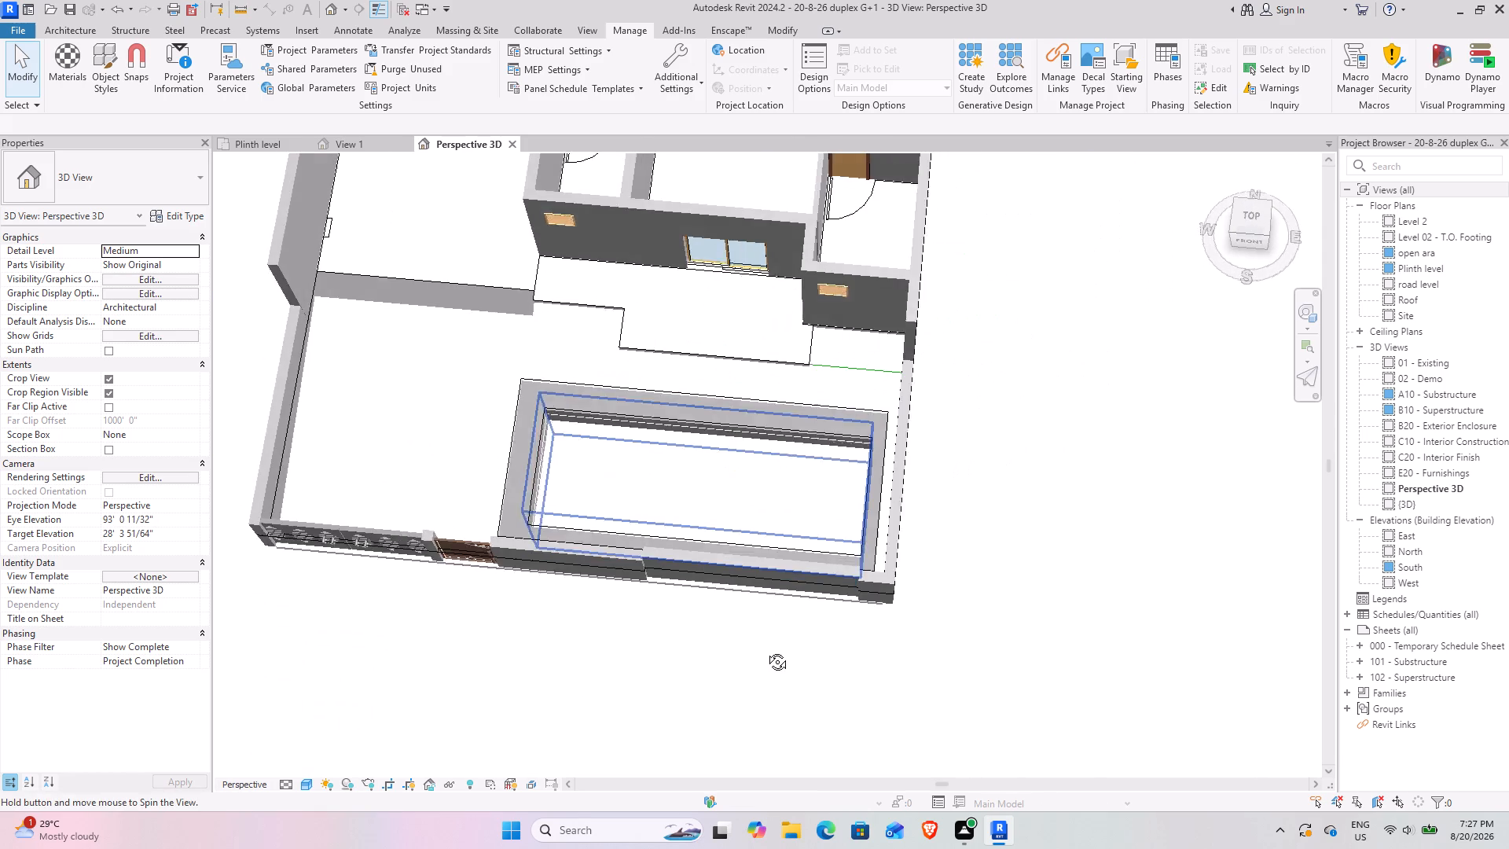
{"action": "middle_click_drag", "start_coordinate": [766, 650], "coordinate": [766, 651], "text": "shift"}
{"action": "middle_click_drag", "start_coordinate": [739, 616], "coordinate": [853, 413], "text": "shift"}
{"action": "middle_click_drag", "start_coordinate": [714, 340], "coordinate": [708, 547]}
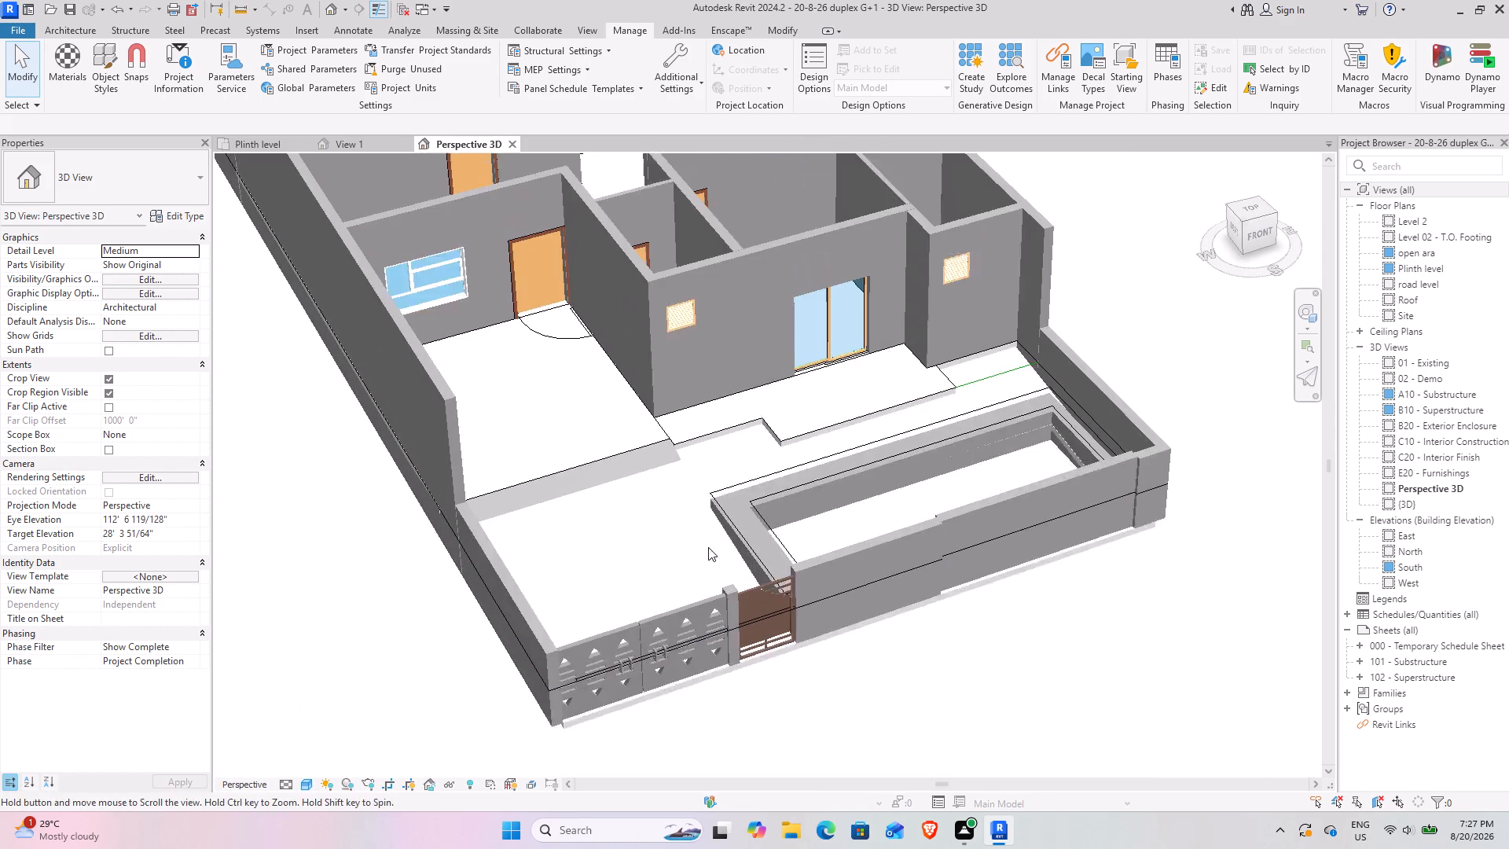
{"action": "middle_click_drag", "start_coordinate": [708, 547], "coordinate": [708, 546]}
{"action": "middle_click_drag", "start_coordinate": [895, 444], "coordinate": [871, 521]}
{"action": "middle_click_drag", "start_coordinate": [835, 523], "coordinate": [940, 467]}
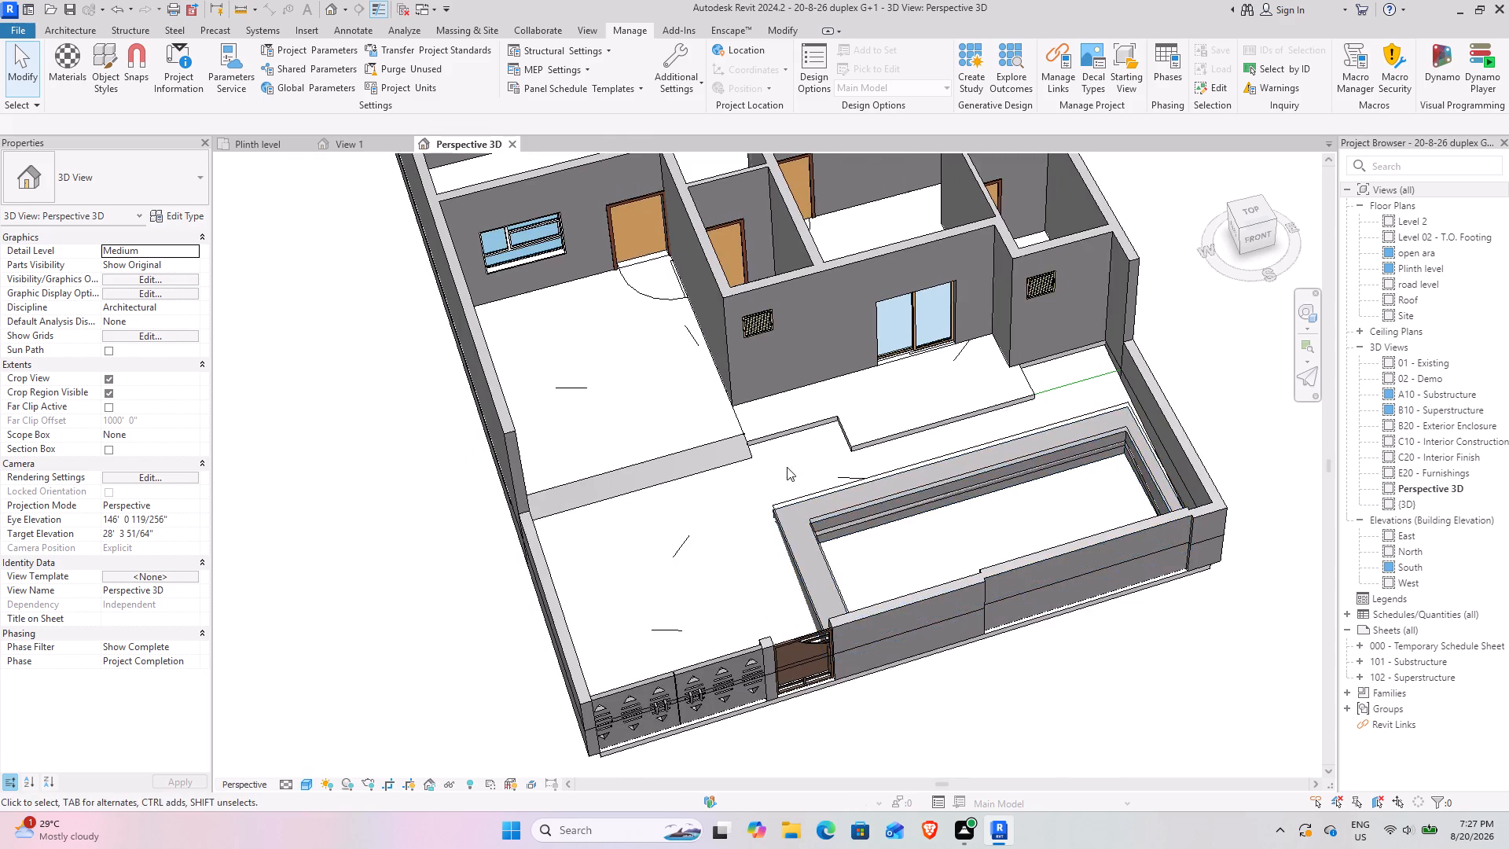
{"action": "scroll", "coordinate": [778, 476], "scroll_direction": "down", "scroll_amount": 3}
{"action": "middle_click_drag", "start_coordinate": [768, 557], "coordinate": [851, 501], "text": "shift"}
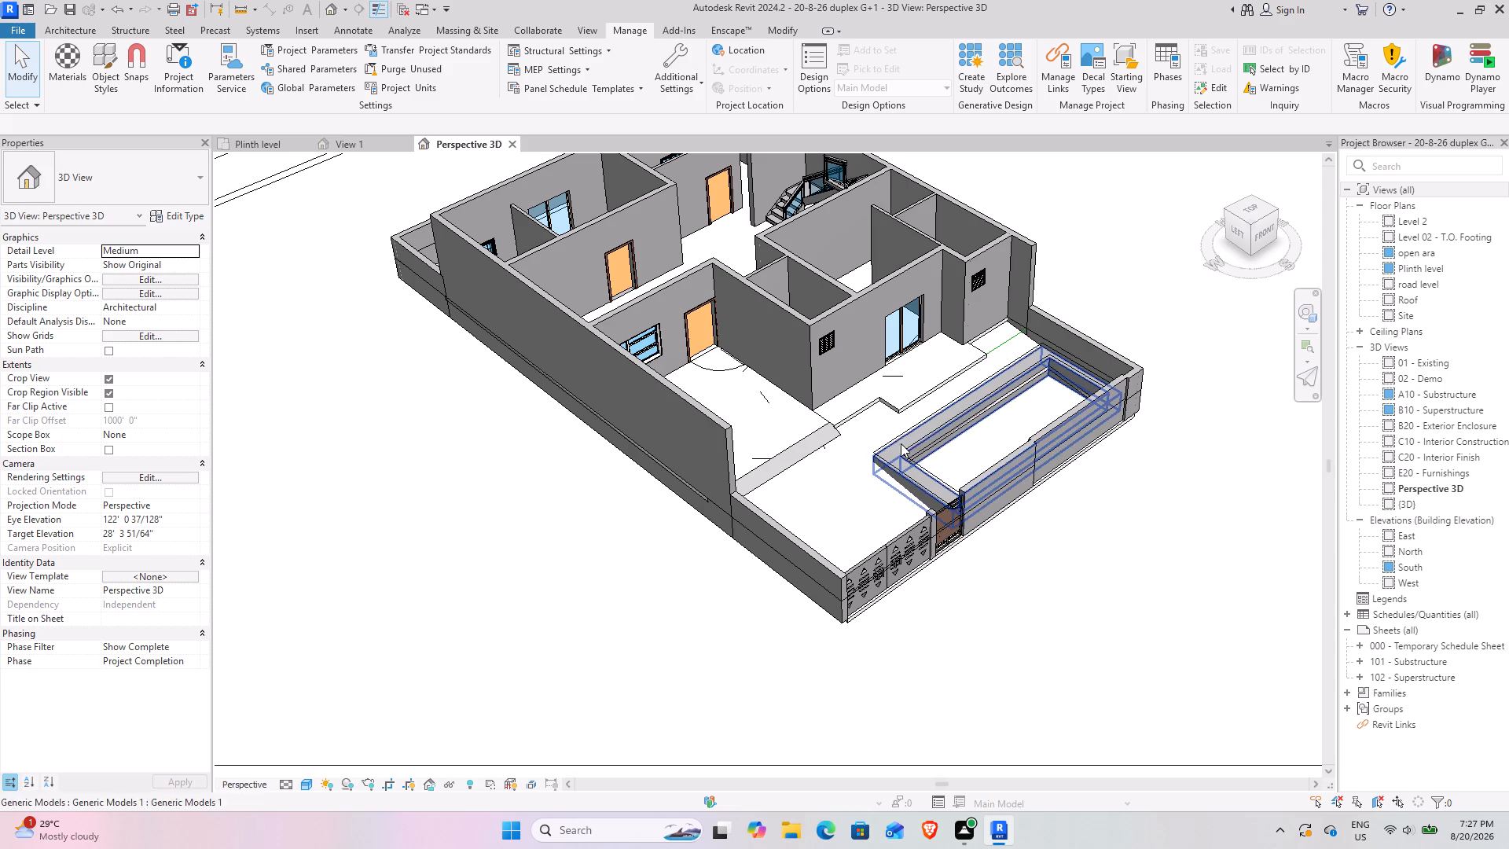
{"action": "scroll", "coordinate": [940, 417], "scroll_direction": "down", "scroll_amount": 2}
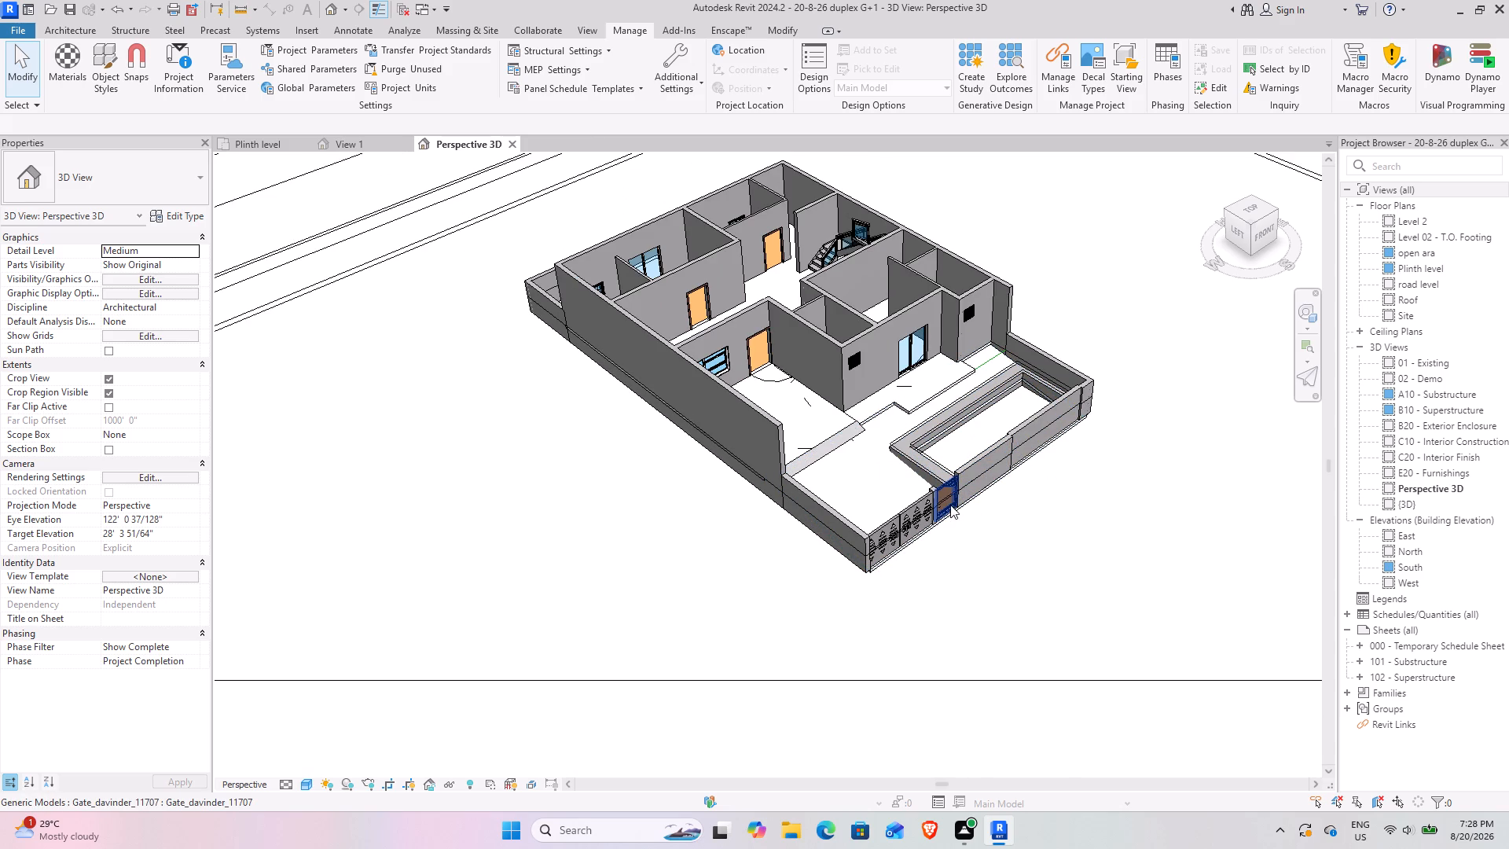
Examine the front gates and the compound wall on the house's right side from front and corner angles.
{"action": "left_click", "coordinate": [72, 37]}
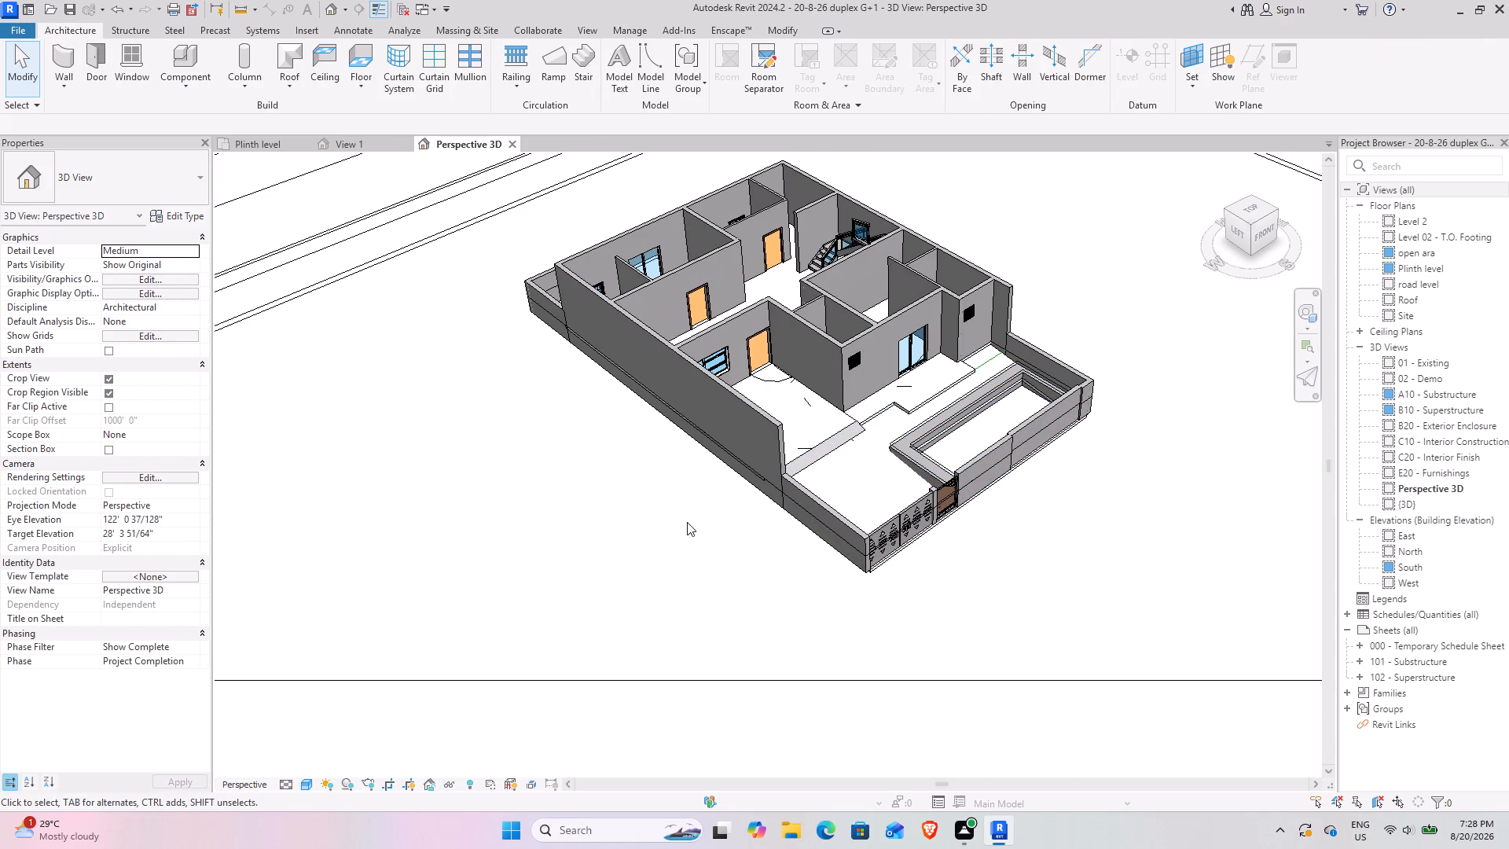
{"action": "scroll", "coordinate": [687, 522], "scroll_direction": "down", "scroll_amount": 2}
{"action": "middle_click_drag", "start_coordinate": [696, 520], "coordinate": [518, 484], "text": "shift"}
{"action": "middle_click_drag", "start_coordinate": [796, 521], "coordinate": [772, 523], "text": "shift"}
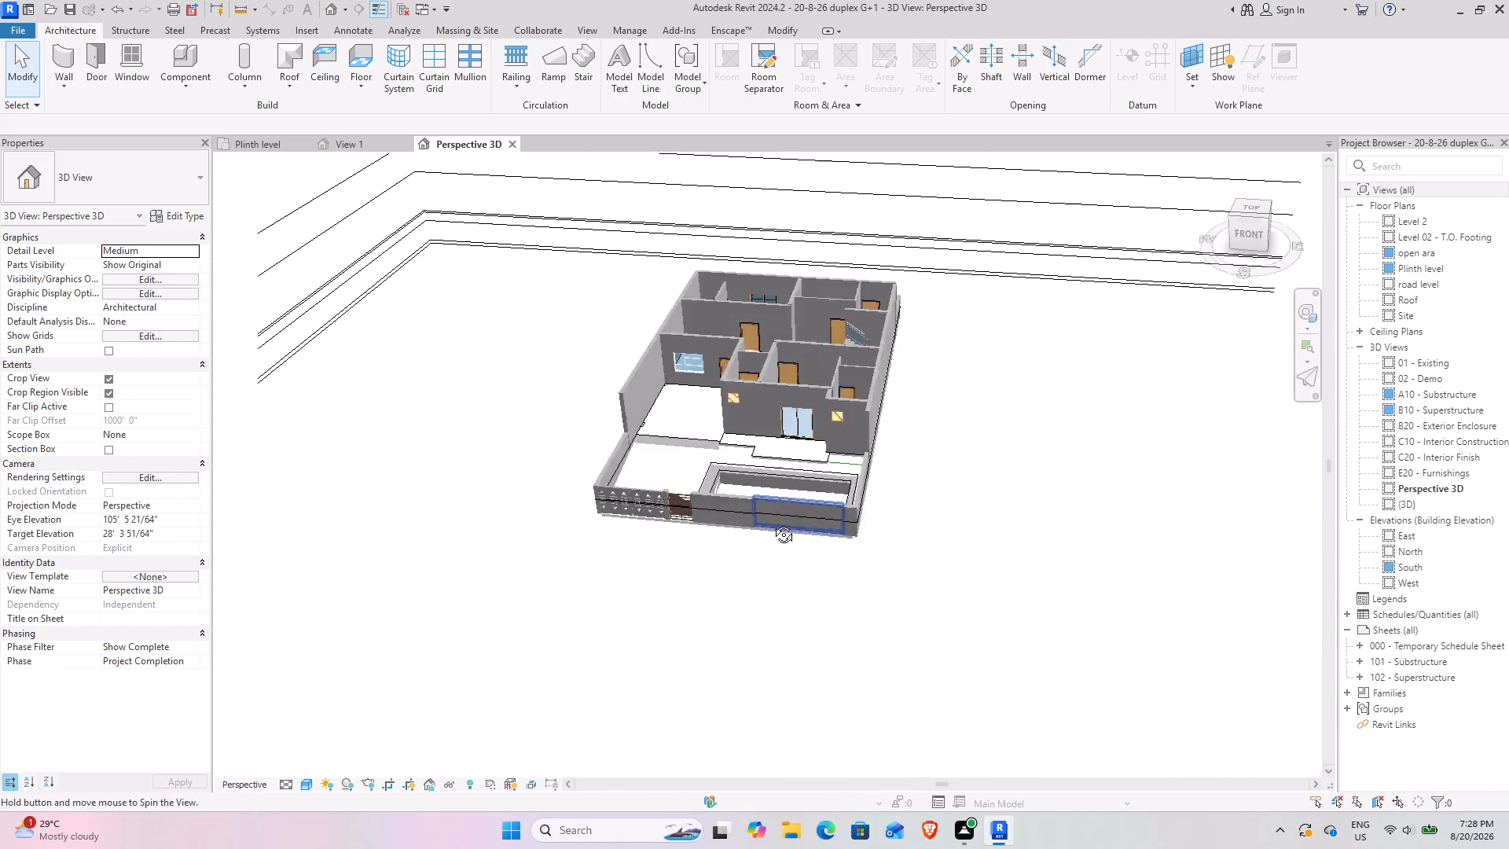
{"action": "middle_click_drag", "start_coordinate": [772, 523], "coordinate": [622, 538], "text": "shift"}
{"action": "scroll", "coordinate": [692, 401], "scroll_direction": "up", "scroll_amount": 4}
{"action": "scroll", "coordinate": [637, 545], "scroll_direction": "up", "scroll_amount": 3}
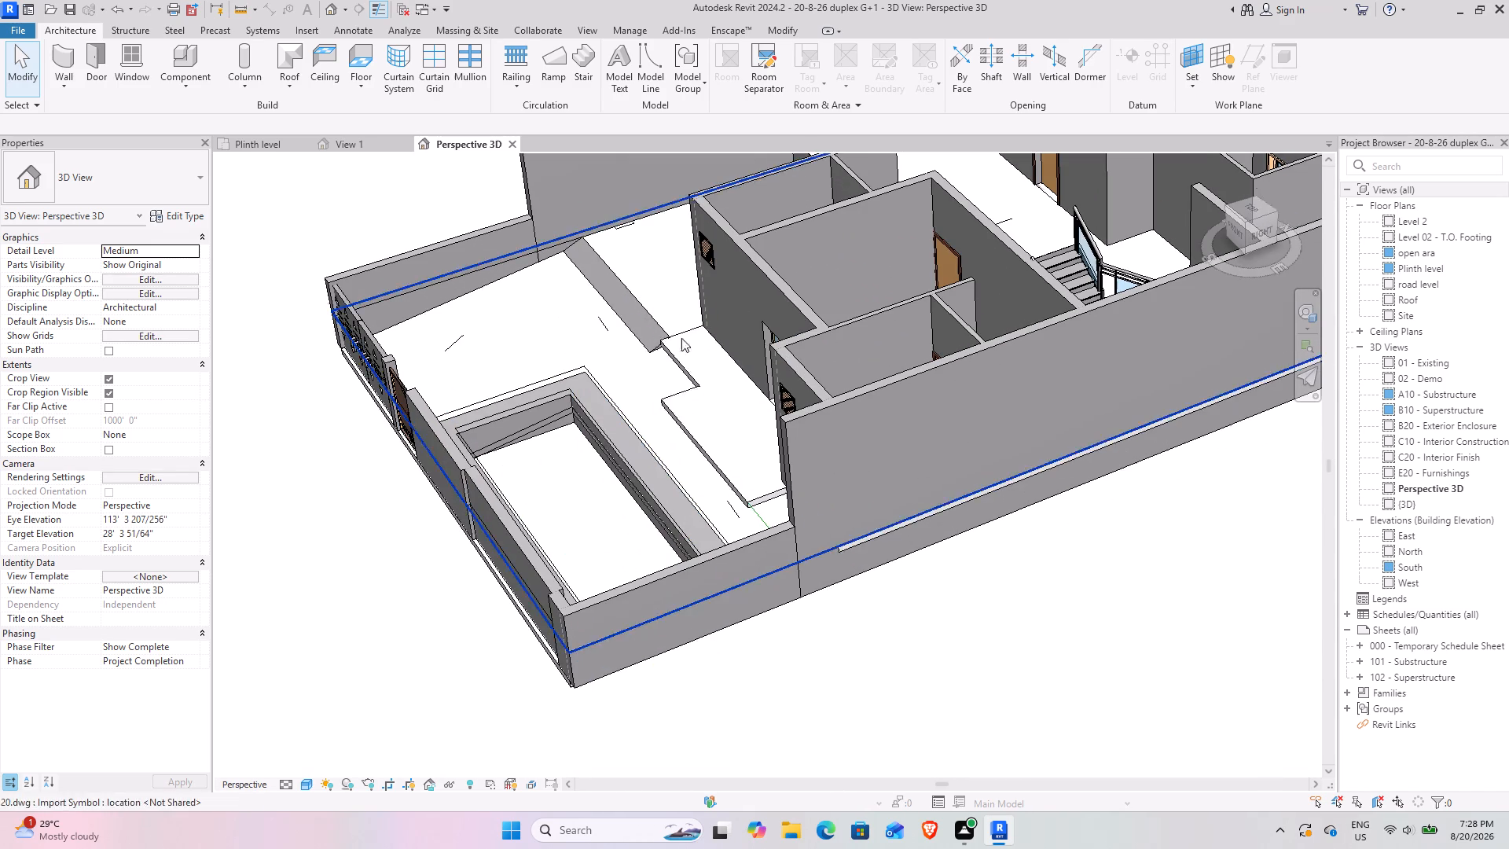
{"action": "scroll", "coordinate": [578, 458], "scroll_direction": "up", "scroll_amount": 2}
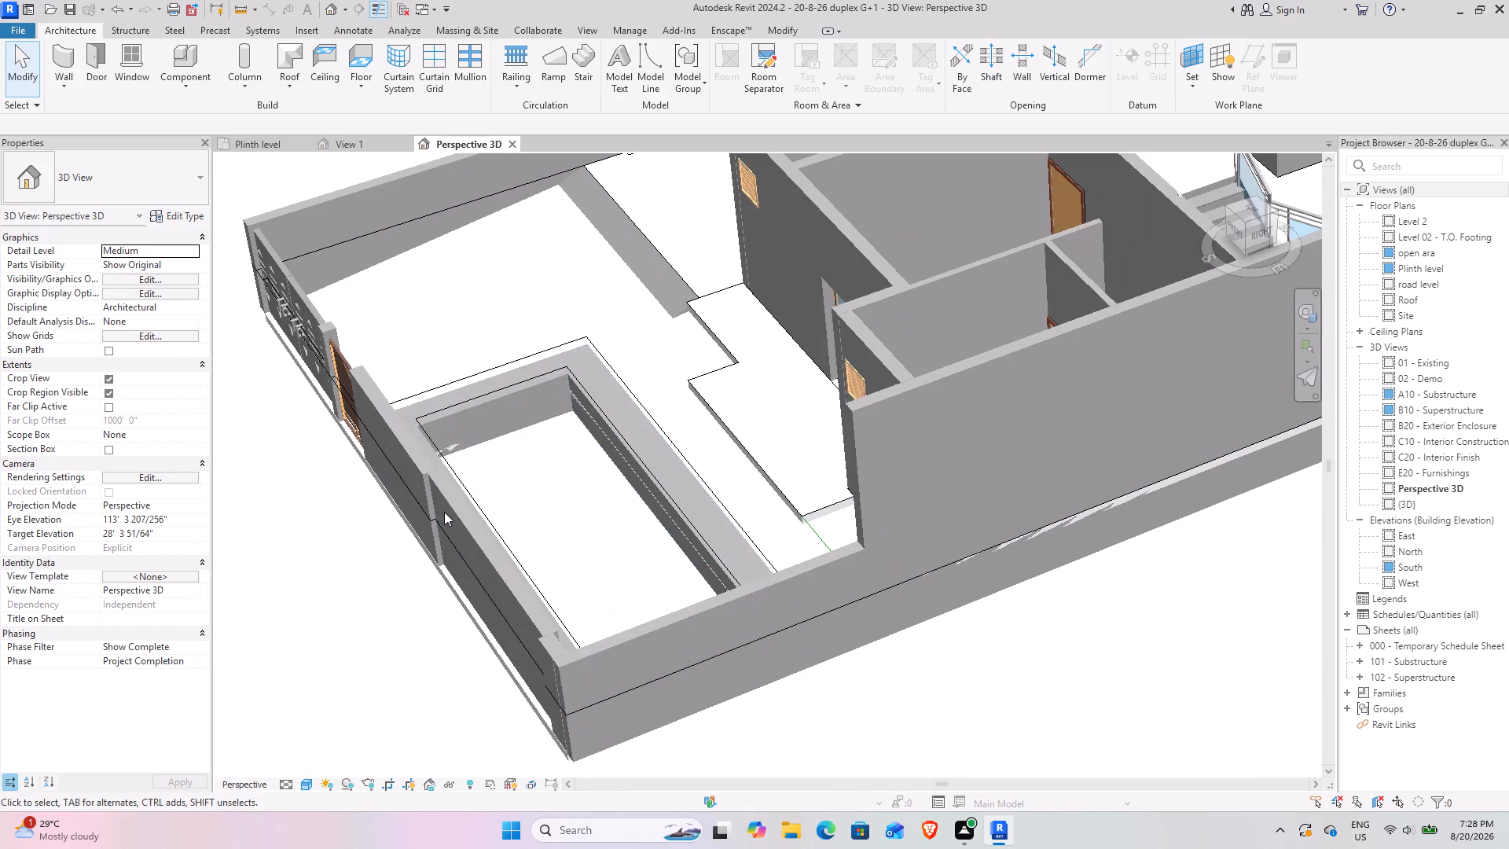
{"action": "middle_click_drag", "start_coordinate": [445, 512], "coordinate": [659, 325], "text": "shift"}
{"action": "scroll", "coordinate": [509, 393], "scroll_direction": "up", "scroll_amount": 1, "text": "shift"}
{"action": "middle_click_drag", "start_coordinate": [682, 368], "coordinate": [664, 373]}
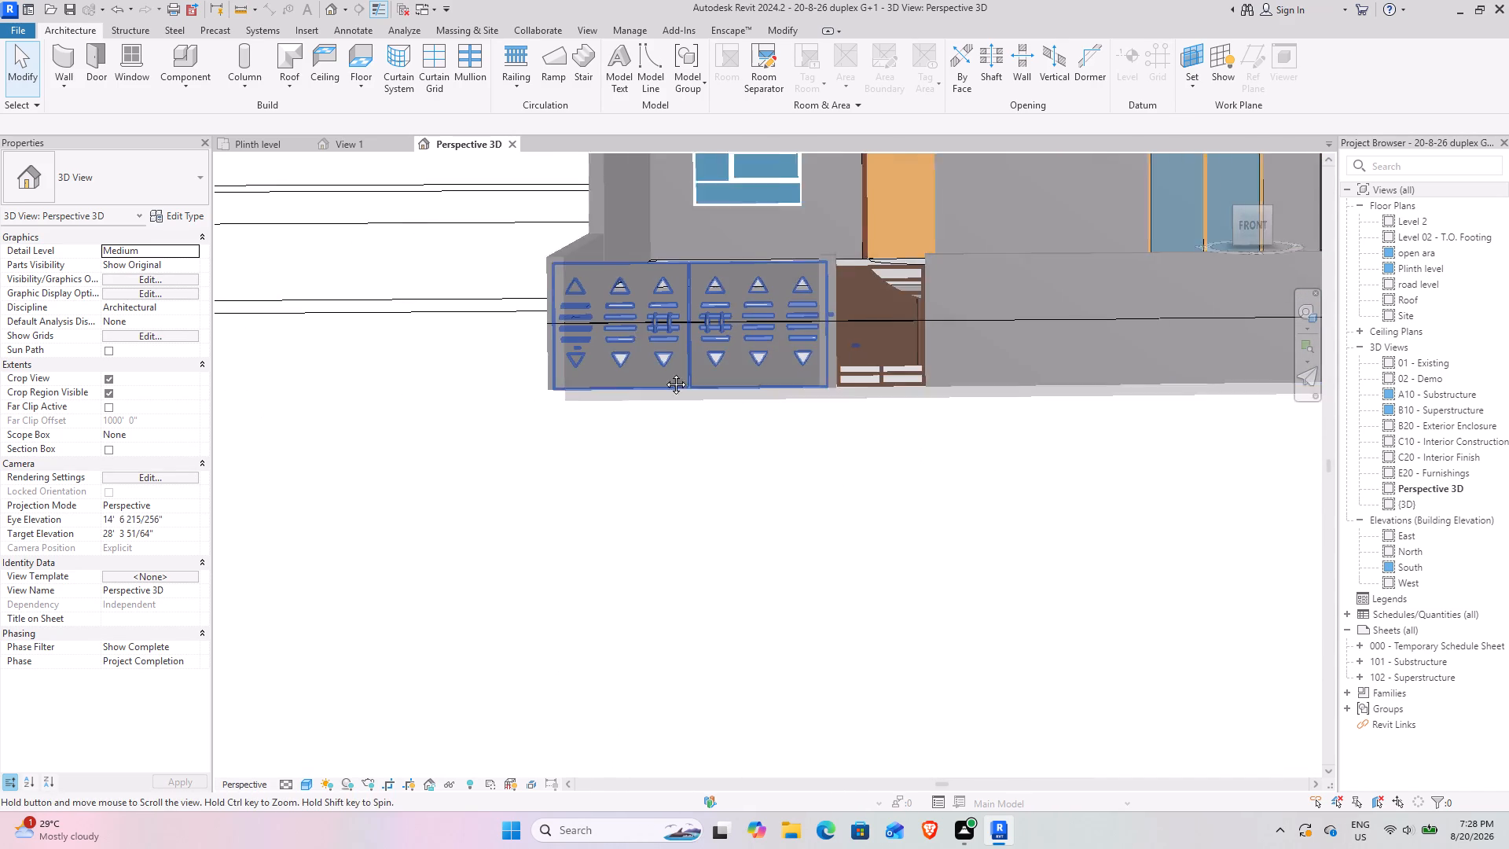
{"action": "middle_click_drag", "start_coordinate": [664, 373], "coordinate": [311, 479]}
{"action": "scroll", "coordinate": [545, 457], "scroll_direction": "down", "scroll_amount": 4}
{"action": "middle_click_drag", "start_coordinate": [747, 513], "coordinate": [598, 607], "text": "shift"}
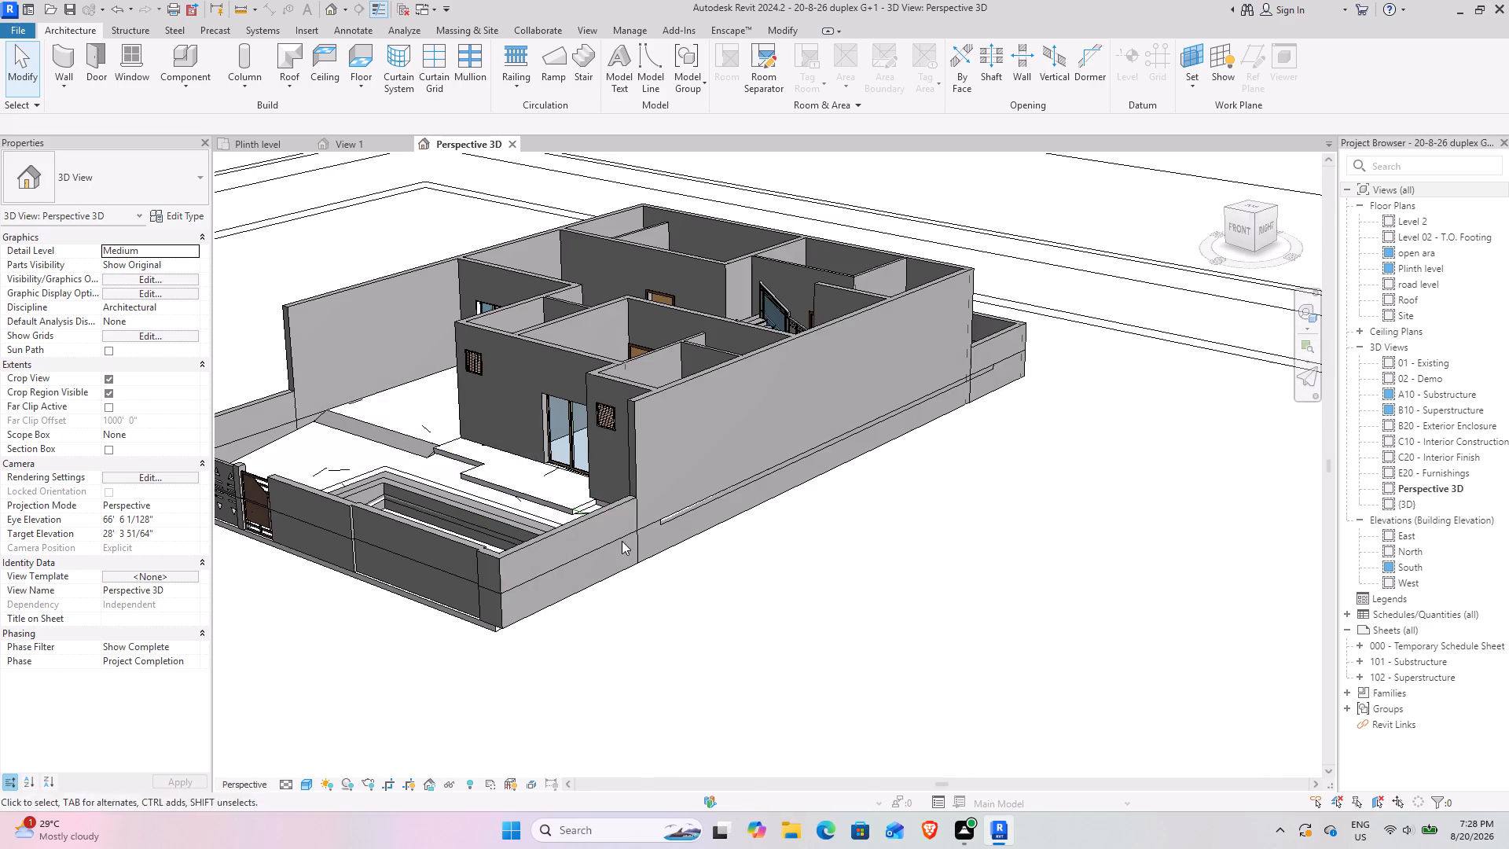
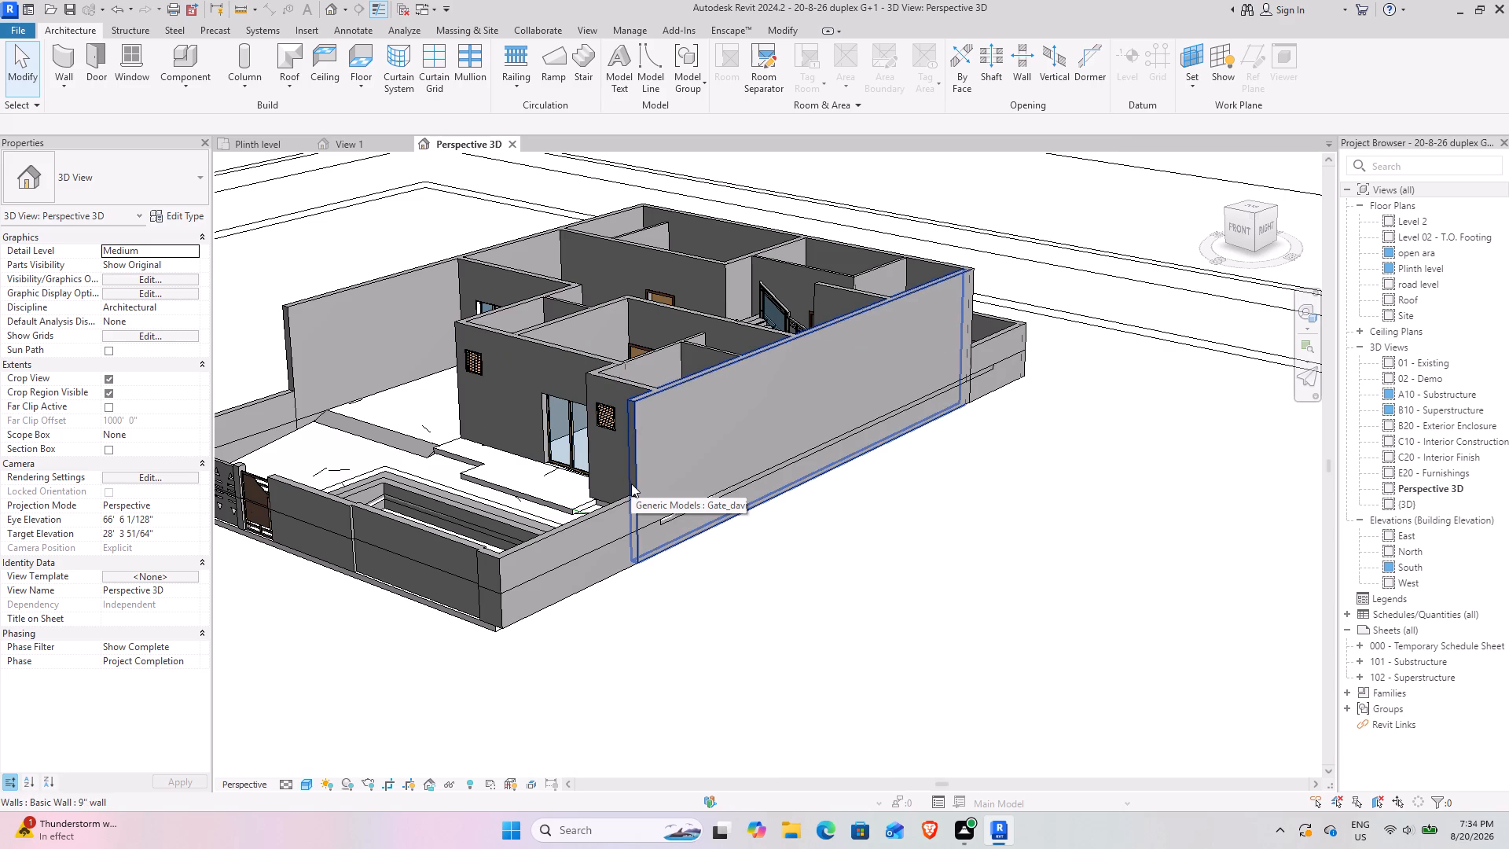
Examine the house, front boundary wall, gates and forecourt from several angles in the Perspective 3D view.
{"action": "scroll", "coordinate": [580, 368], "scroll_direction": "down", "scroll_amount": 2}
{"action": "middle_click_drag", "start_coordinate": [475, 460], "coordinate": [483, 469]}
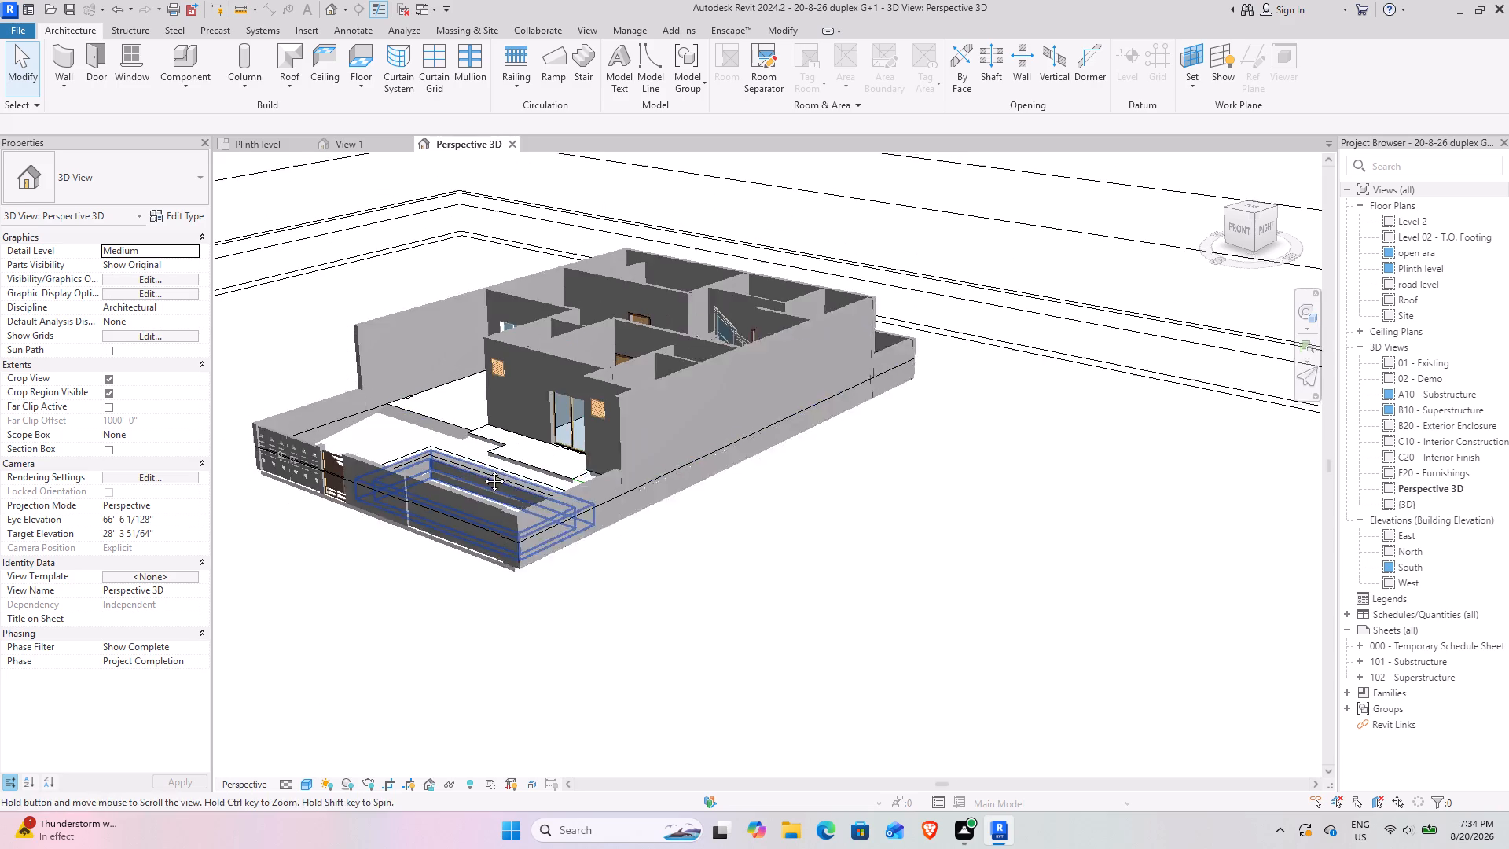
{"action": "middle_click_drag", "start_coordinate": [483, 469], "coordinate": [575, 534]}
{"action": "scroll", "coordinate": [415, 505], "scroll_direction": "up", "scroll_amount": 6}
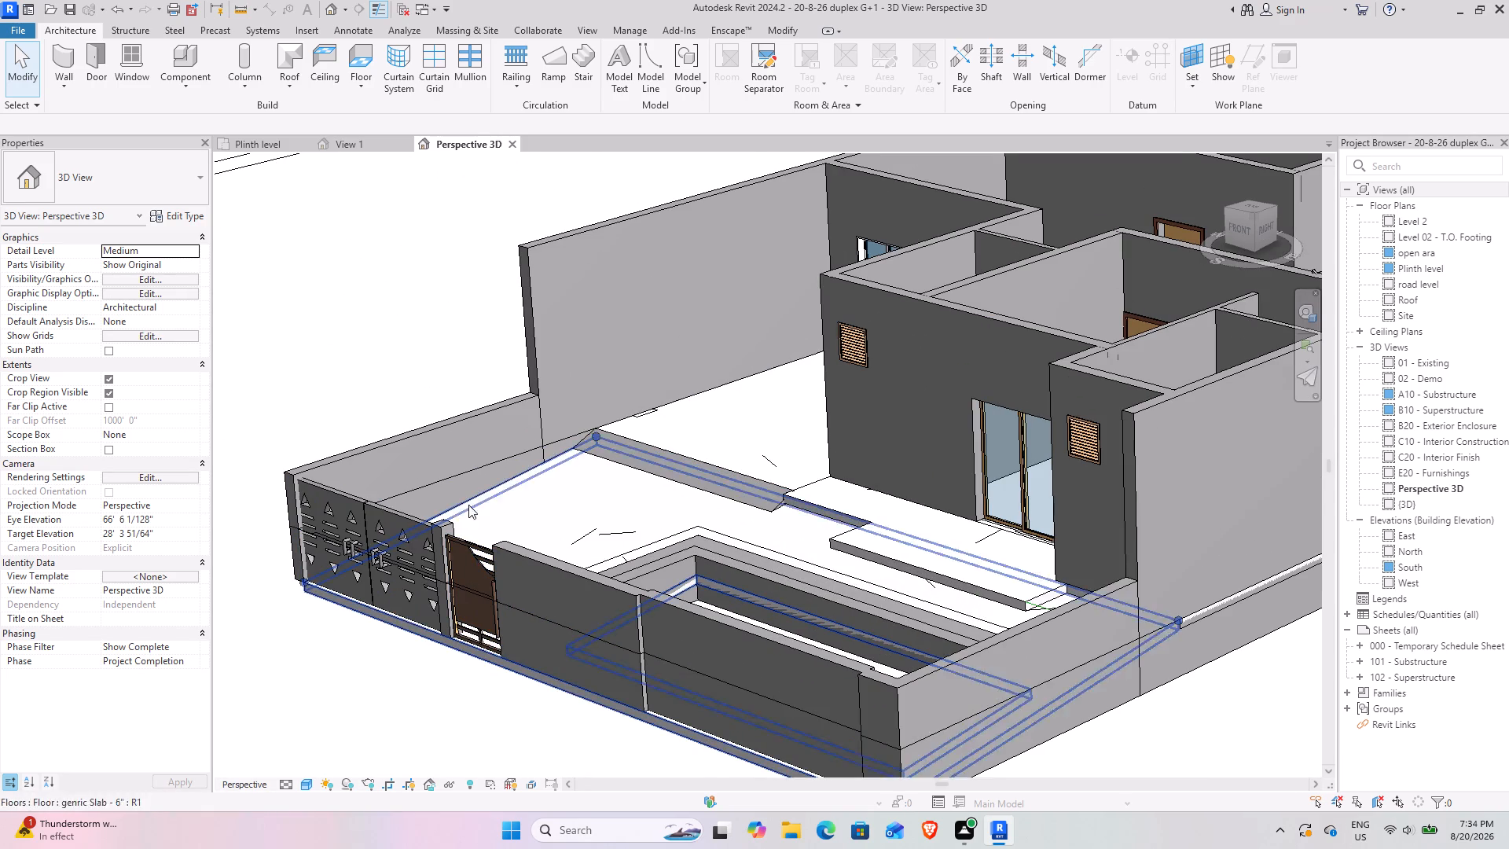
{"action": "left_click_drag", "start_coordinate": [1228, 227], "coordinate": [1302, 210]}
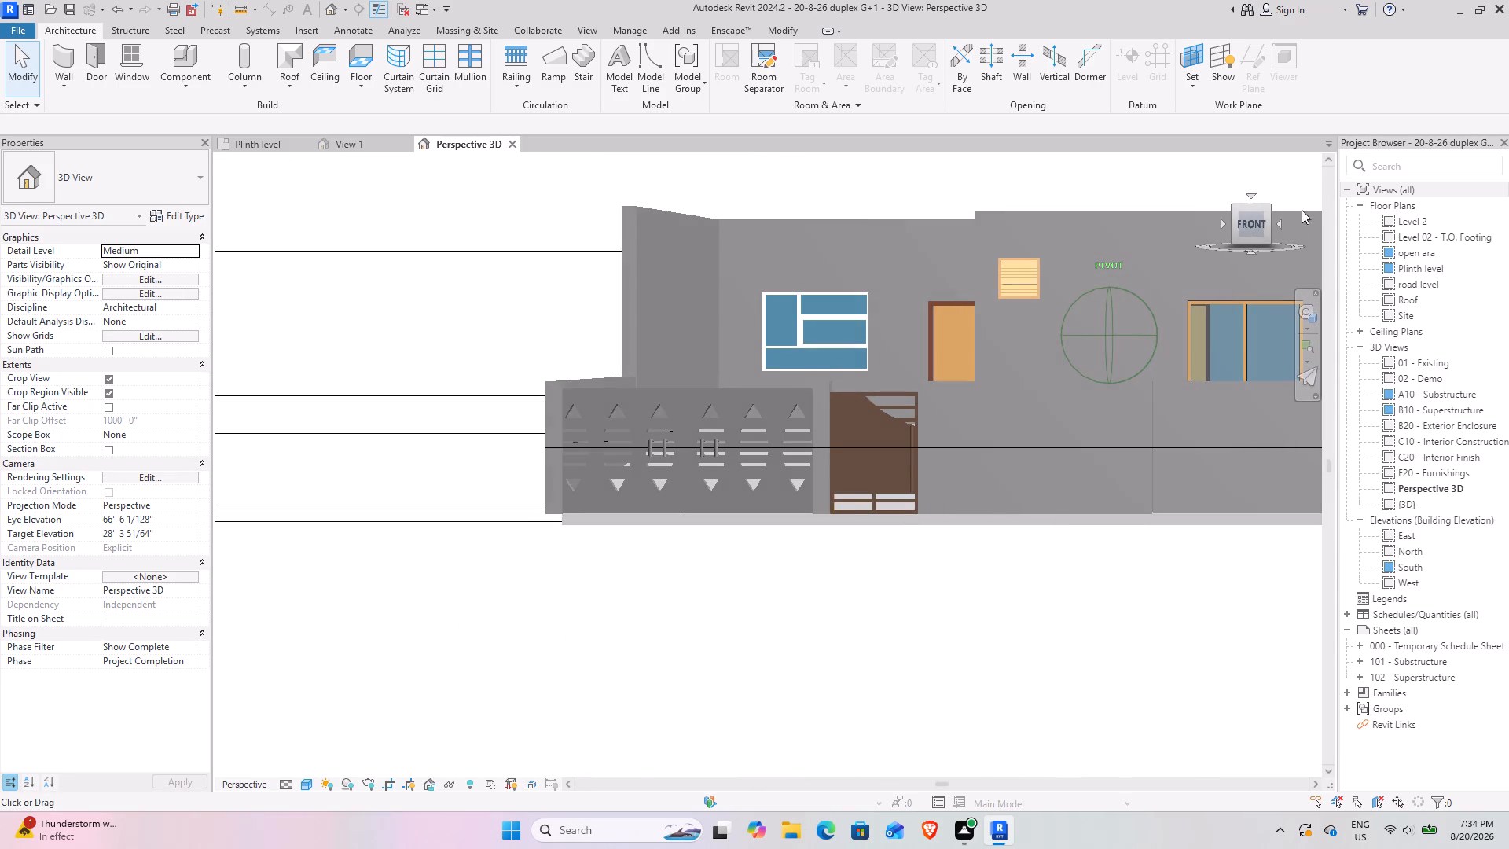
{"action": "left_click_drag", "start_coordinate": [1302, 210], "coordinate": [1127, 265]}
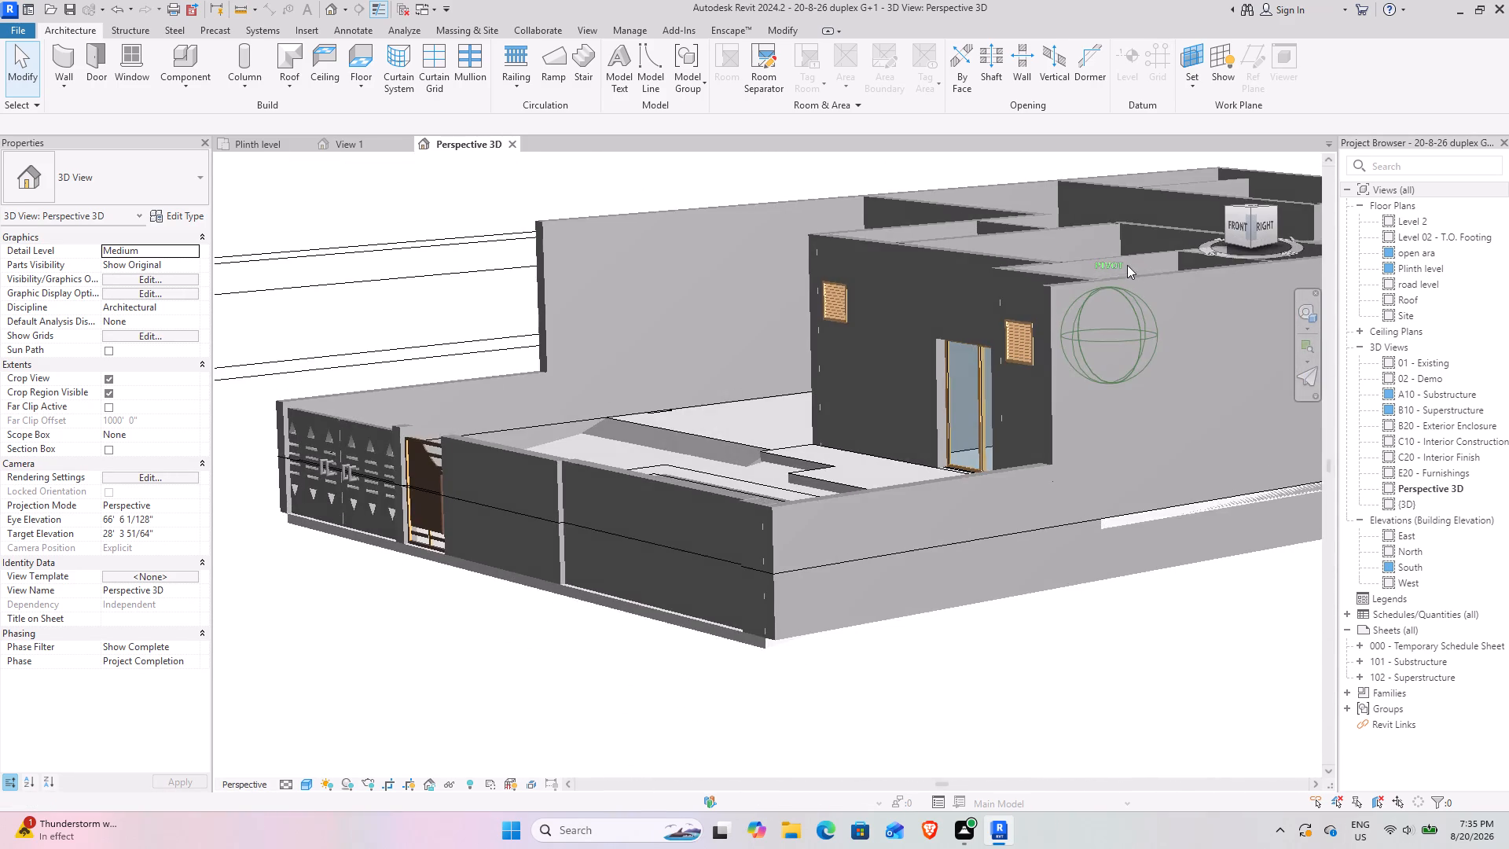
{"action": "left_click_drag", "start_coordinate": [1127, 265], "coordinate": [1136, 295]}
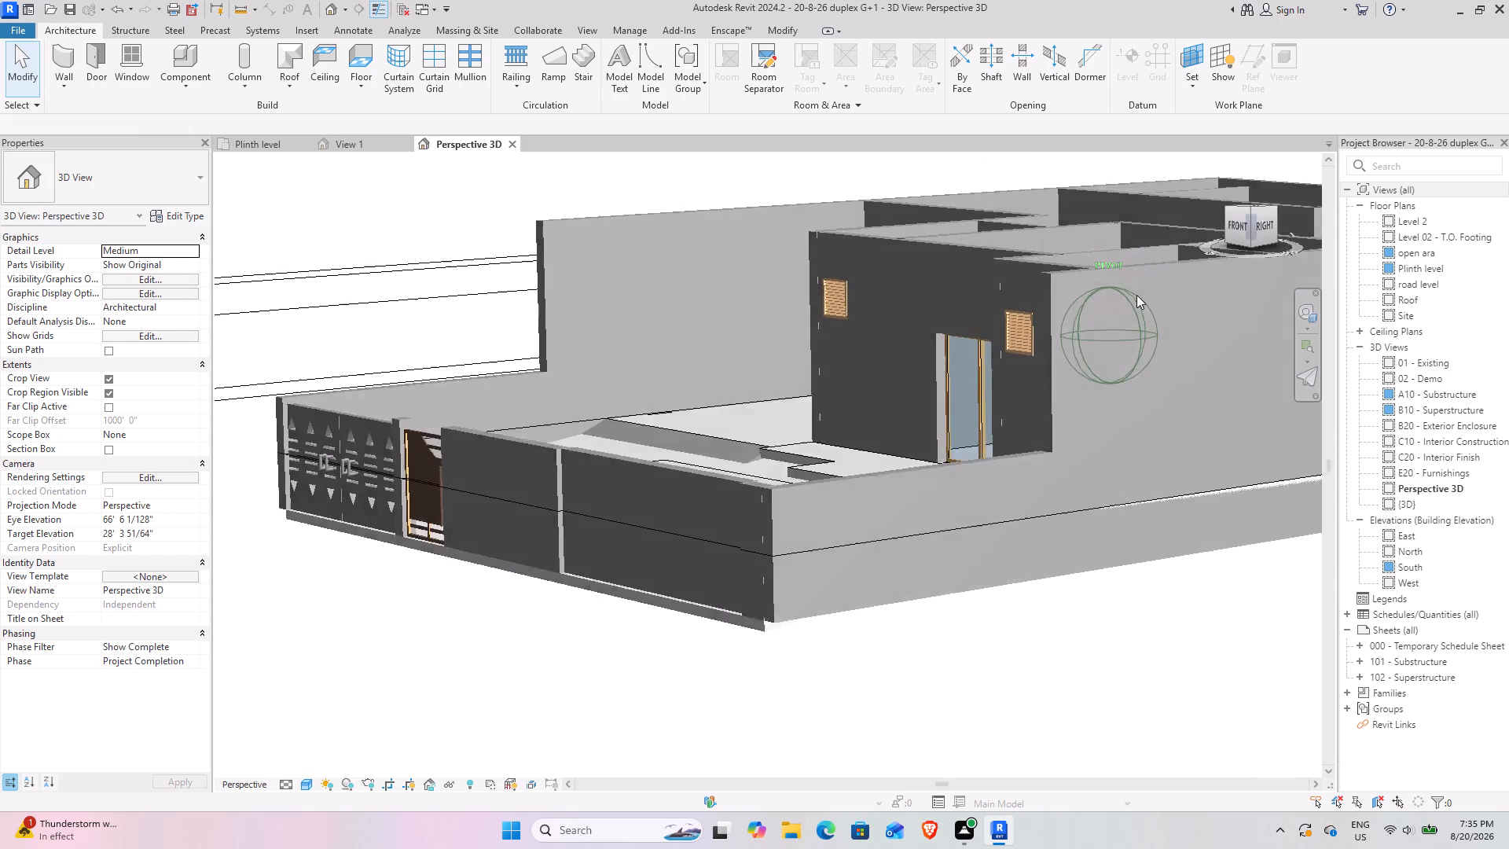
{"action": "left_click_drag", "start_coordinate": [1136, 295], "coordinate": [1136, 298]}
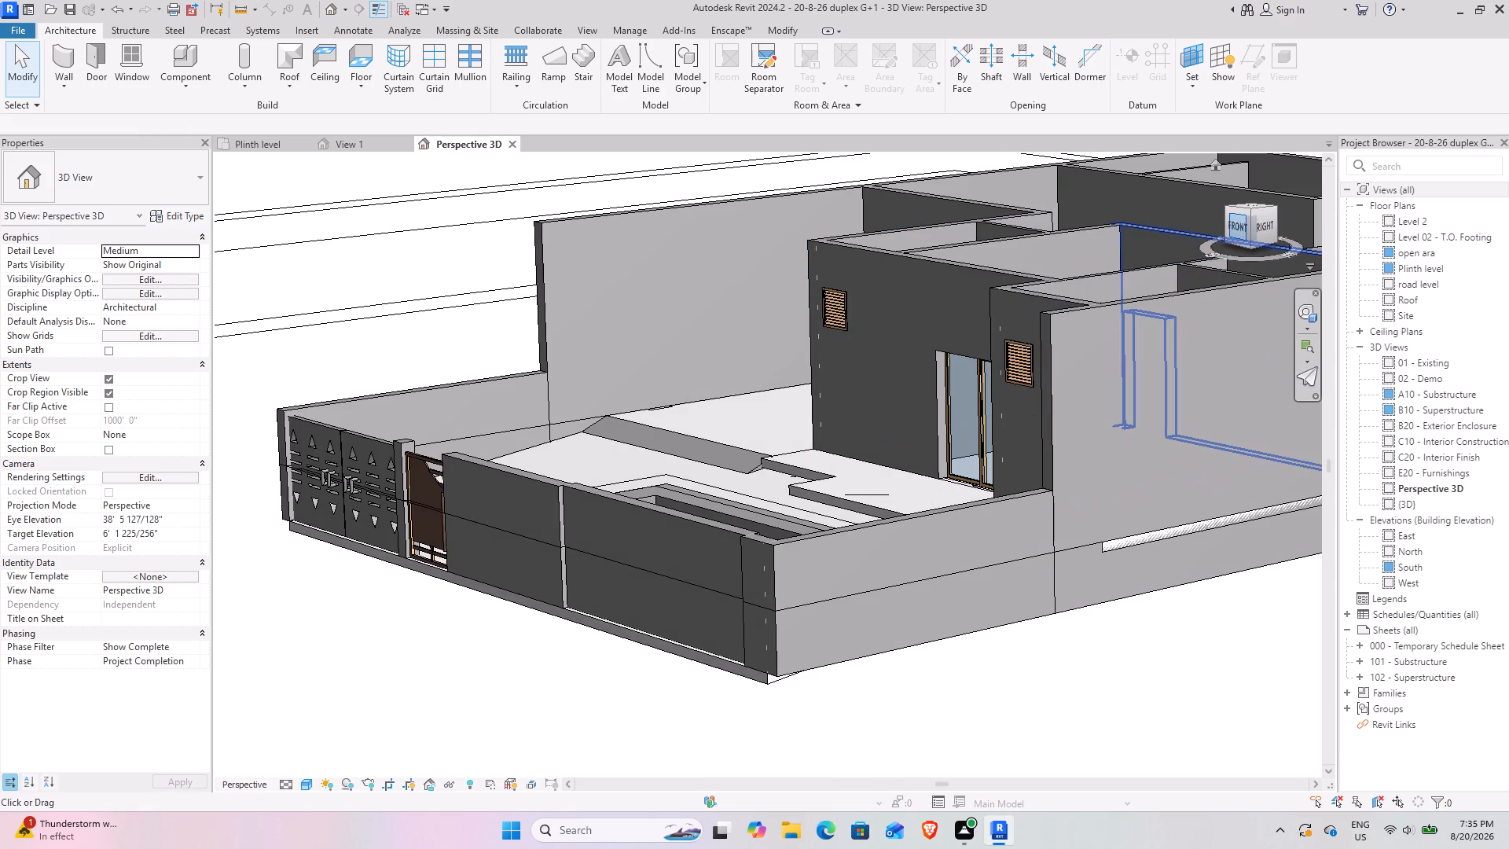
{"action": "left_click_drag", "start_coordinate": [1232, 224], "coordinate": [1287, 226]}
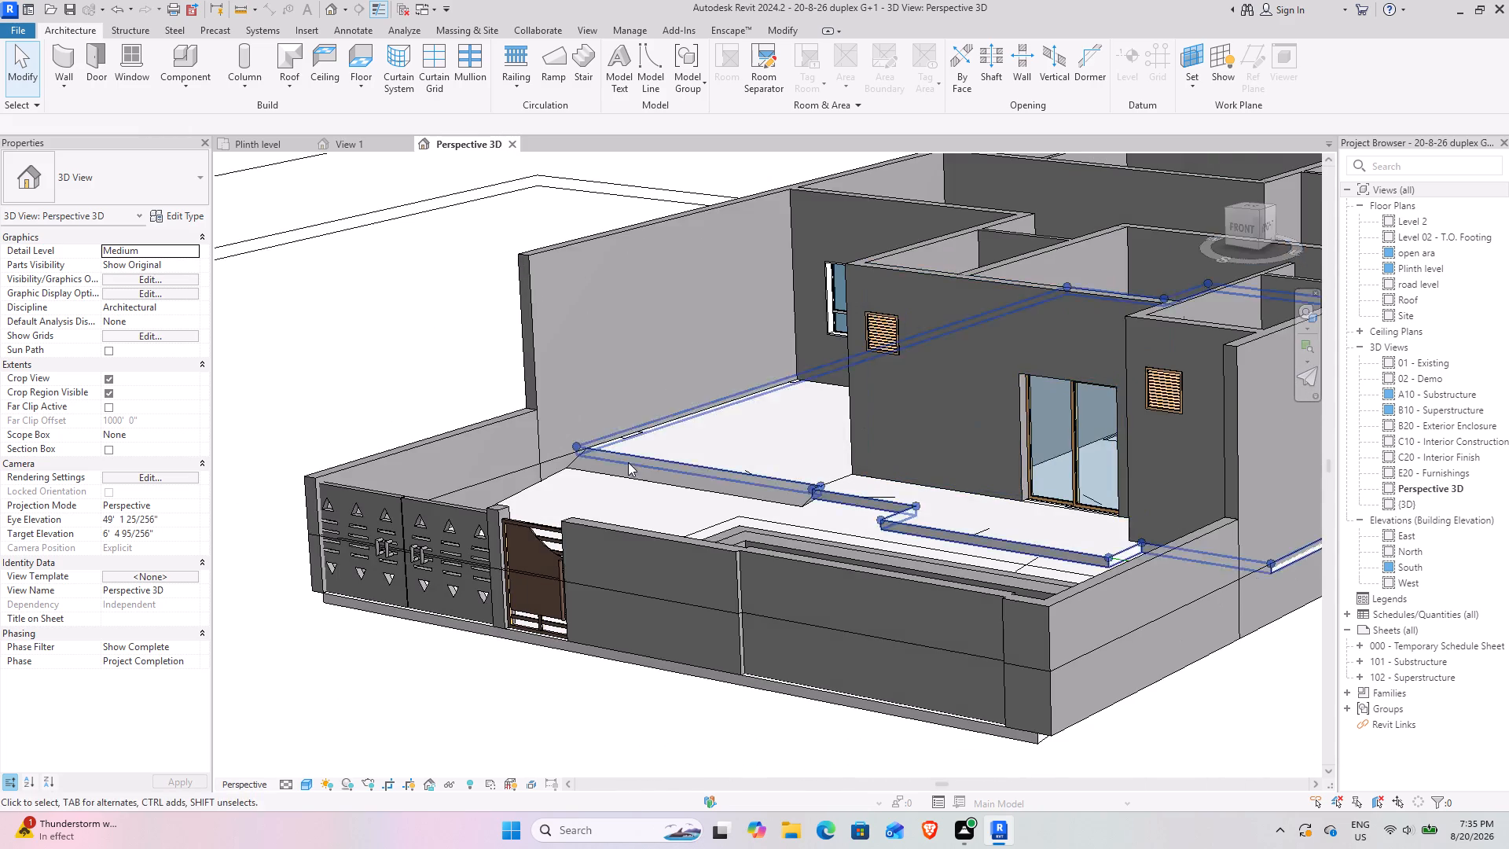
{"action": "scroll", "coordinate": [615, 466], "scroll_direction": "down", "scroll_amount": 5}
{"action": "middle_click_drag", "start_coordinate": [590, 540], "coordinate": [718, 624], "text": "shift"}
{"action": "middle_click_drag", "start_coordinate": [748, 615], "coordinate": [571, 481]}
{"action": "middle_click_drag", "start_coordinate": [555, 474], "coordinate": [641, 552], "text": "shift"}
{"action": "middle_click_drag", "start_coordinate": [655, 448], "coordinate": [599, 494]}
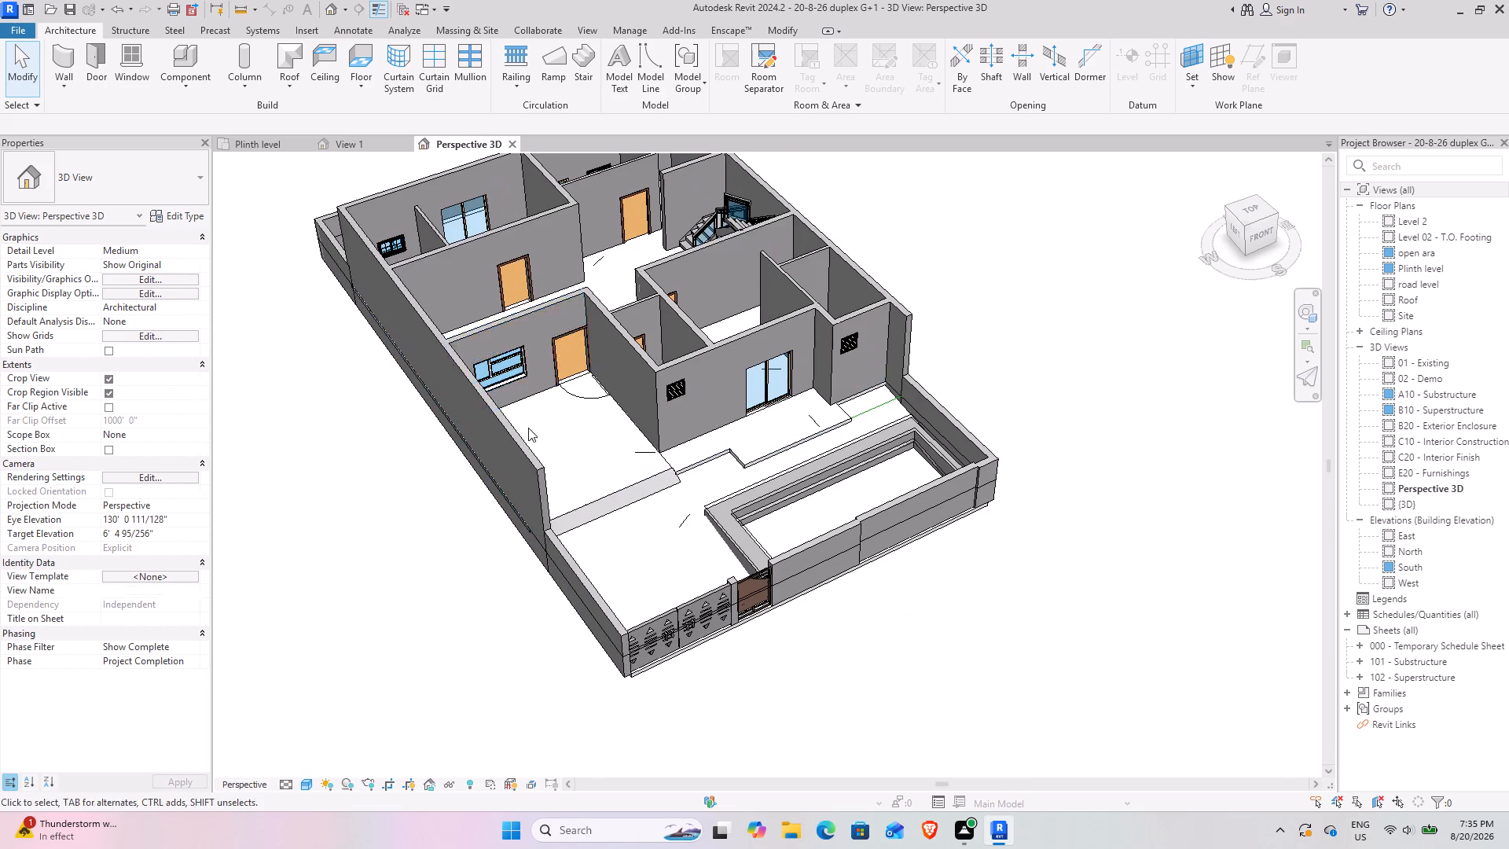
Switch to the Plinth level floor plan and close View 1.
{"action": "left_click", "coordinate": [262, 150]}
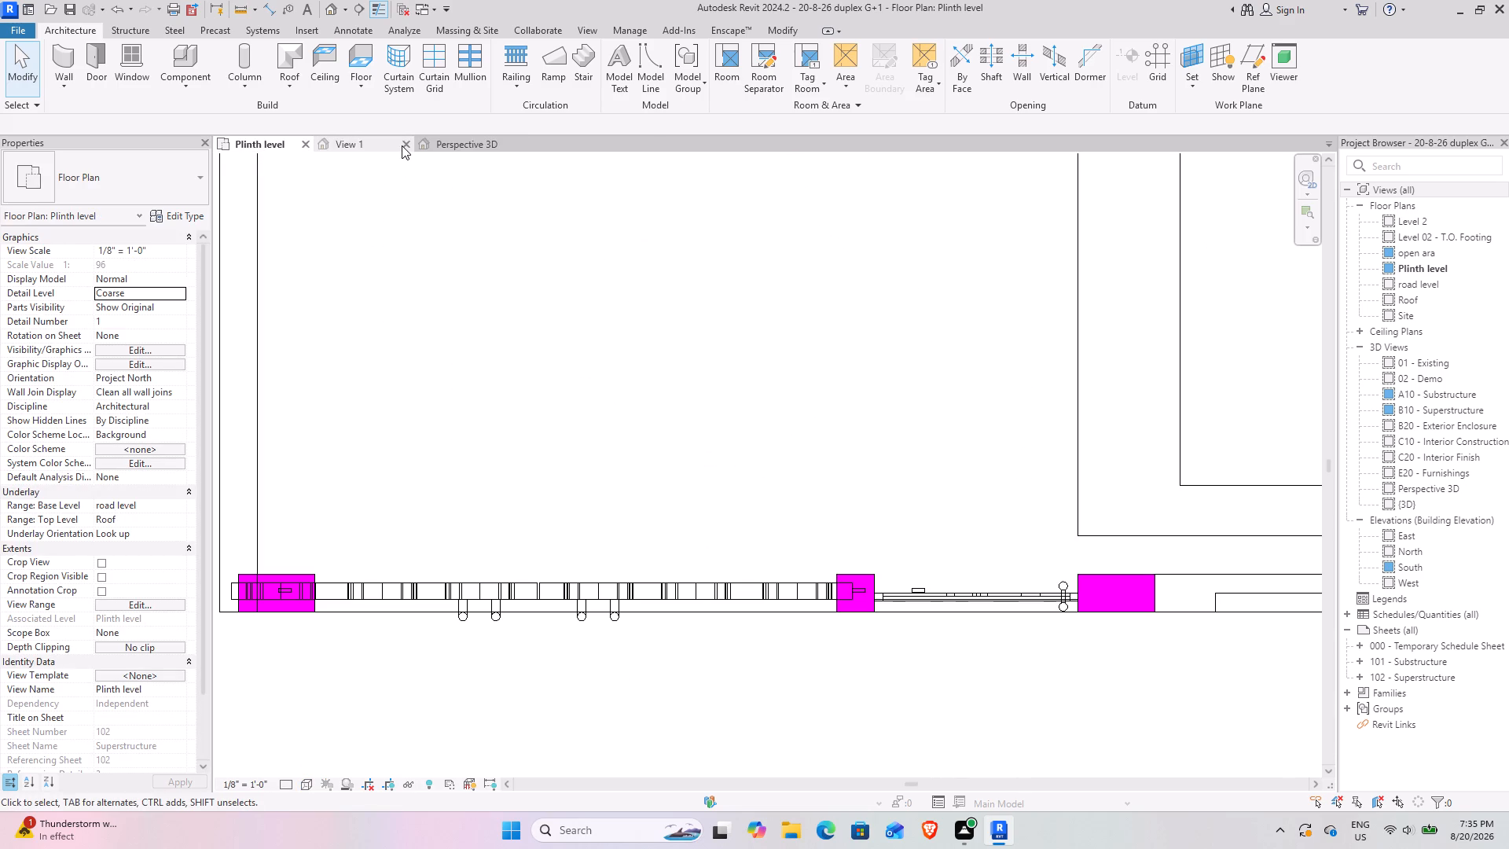
{"action": "left_click", "coordinate": [402, 145]}
{"action": "left_click", "coordinate": [783, 427]}
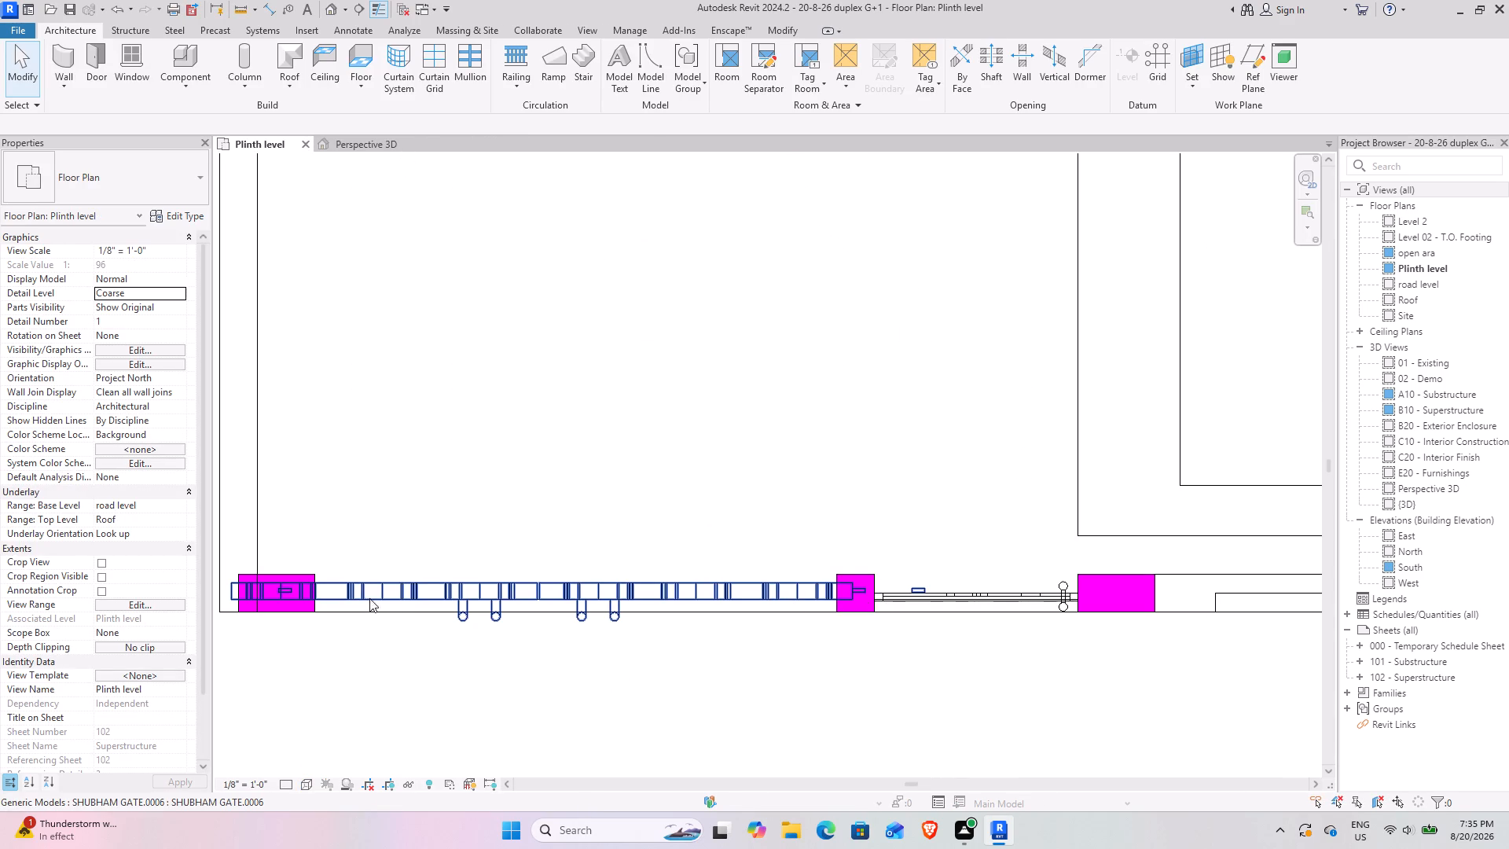
{"action": "middle_click_drag", "start_coordinate": [386, 593], "coordinate": [469, 548]}
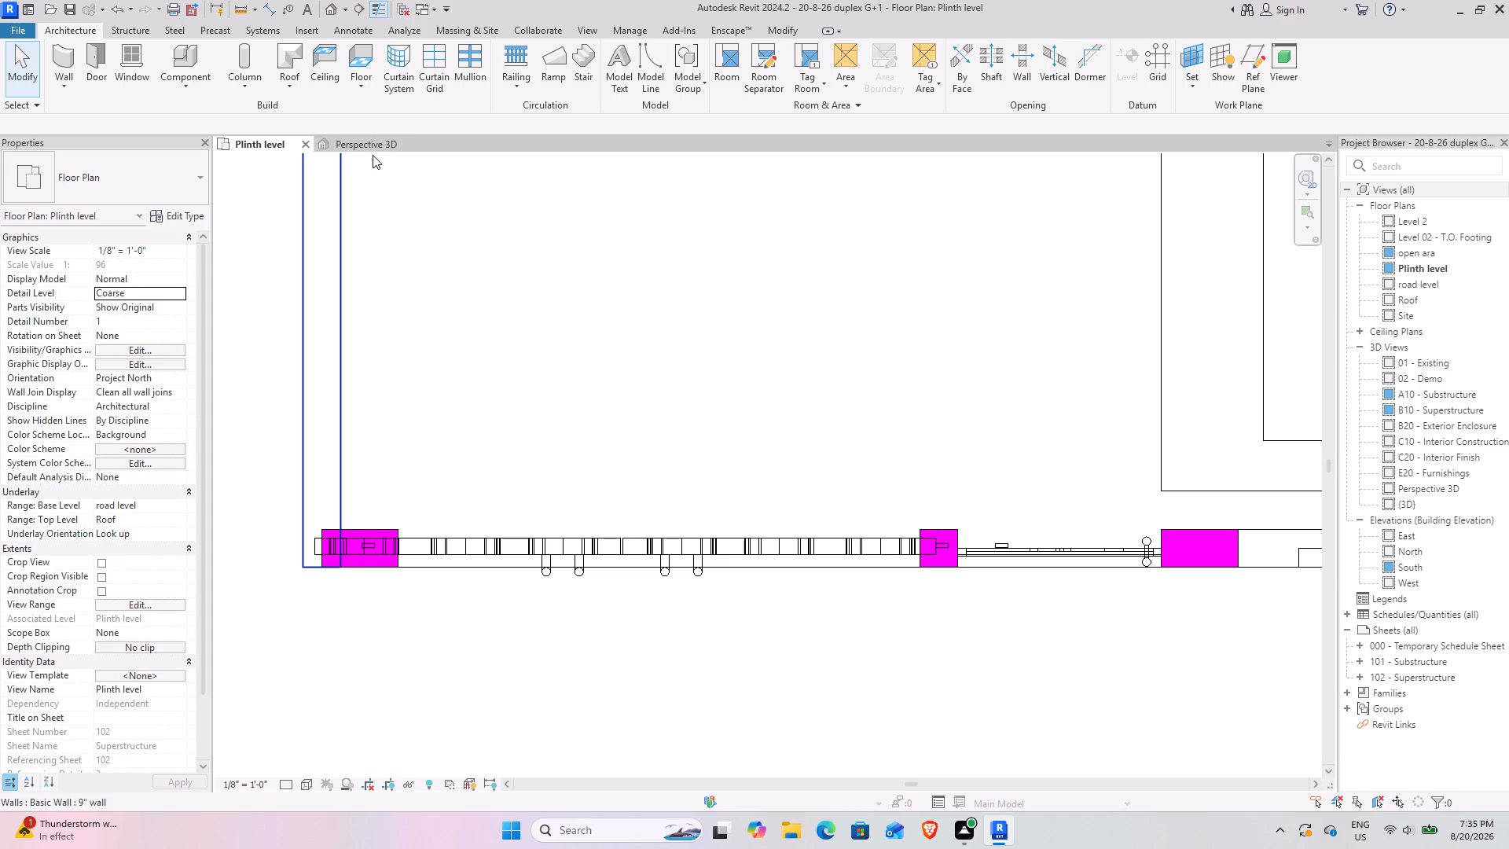
Return to Perspective 3D and examine the boundary wall along the left side of the house.
{"action": "left_click", "coordinate": [369, 147]}
{"action": "middle_click_drag", "start_coordinate": [701, 591], "coordinate": [786, 464], "text": "shift"}
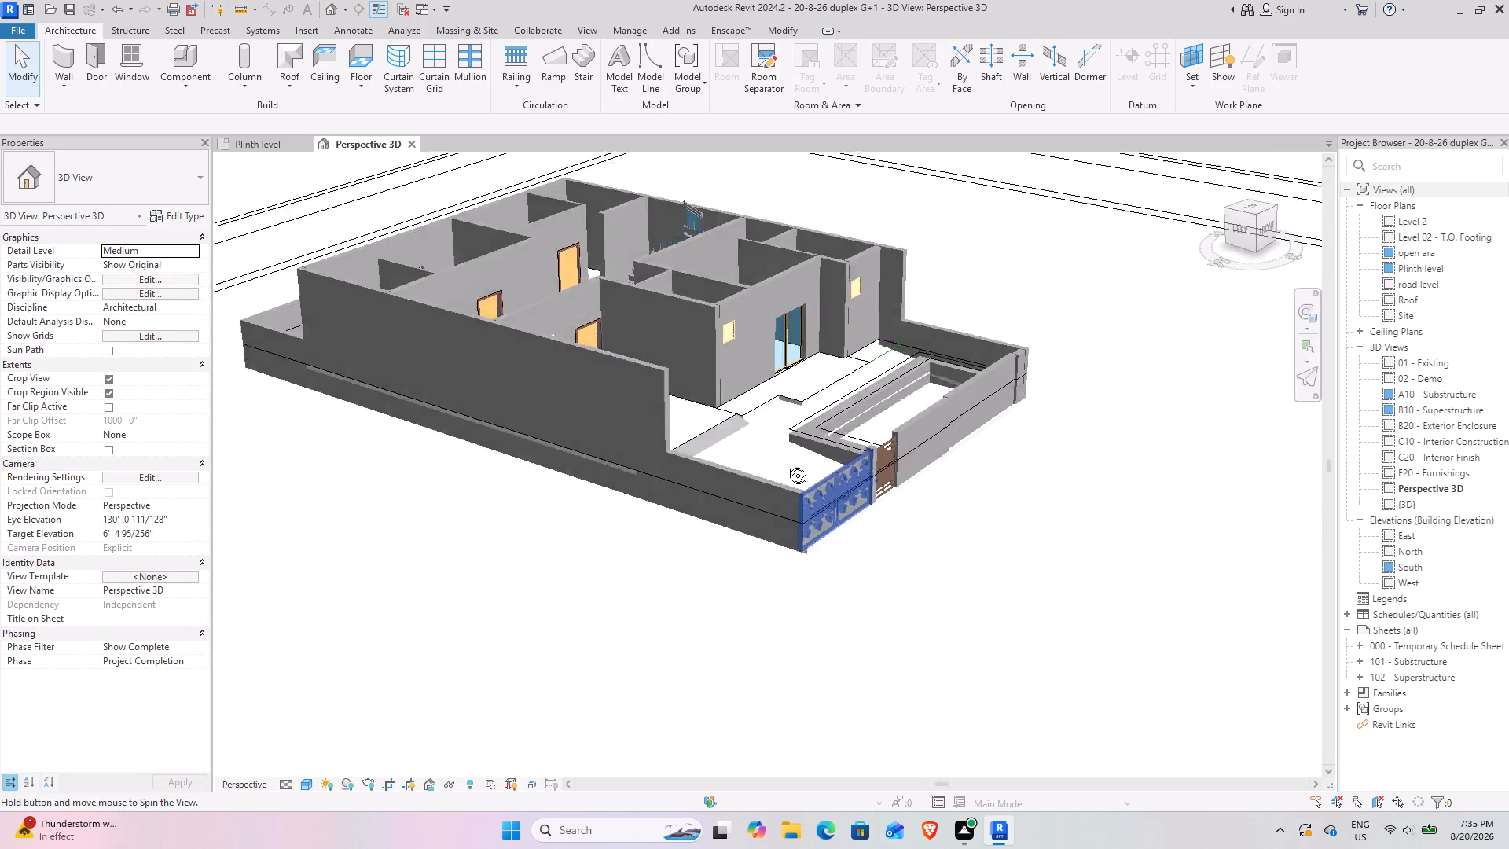
{"action": "middle_click_drag", "start_coordinate": [786, 464], "coordinate": [815, 390], "text": "shift"}
{"action": "middle_click_drag", "start_coordinate": [1036, 452], "coordinate": [1014, 393], "text": "shift"}
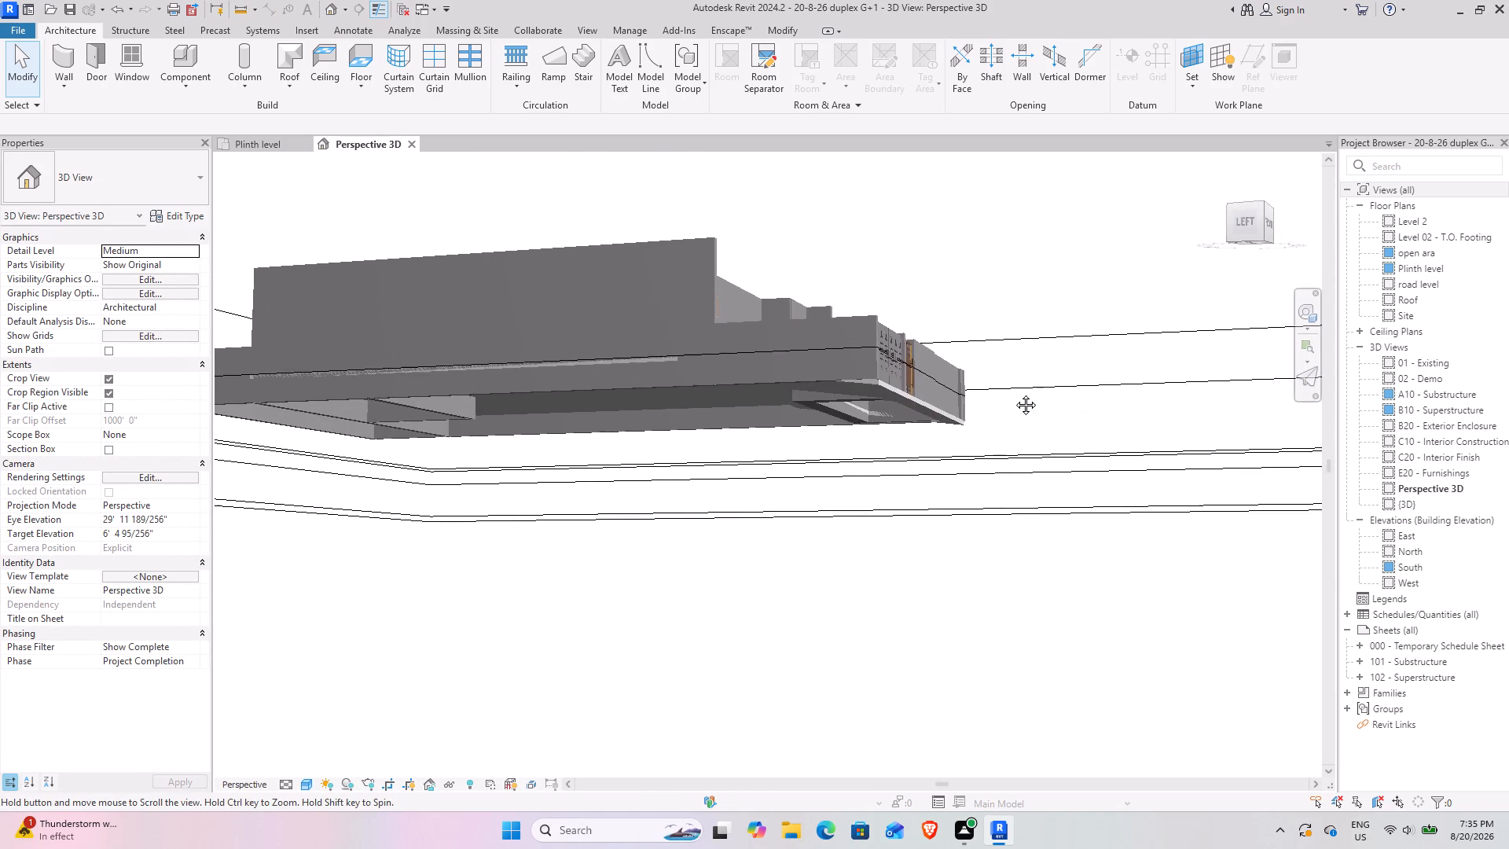
{"action": "middle_click_drag", "start_coordinate": [1014, 393], "coordinate": [1020, 472], "text": "shift"}
{"action": "middle_click_drag", "start_coordinate": [834, 500], "coordinate": [768, 614], "text": "shift"}
{"action": "scroll", "coordinate": [552, 545], "scroll_direction": "up", "scroll_amount": 4}
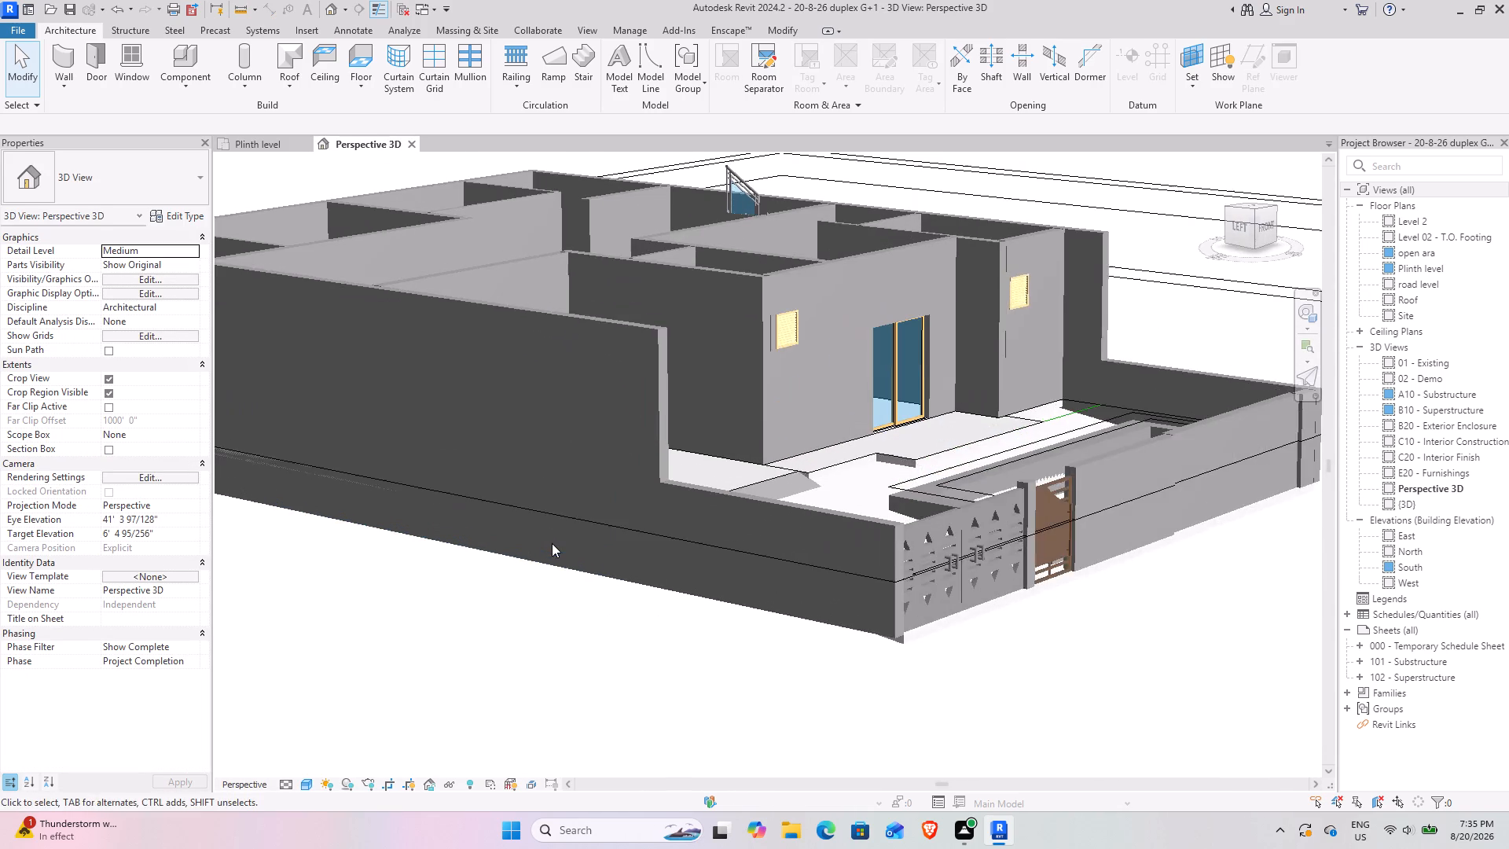
{"action": "scroll", "coordinate": [726, 542], "scroll_direction": "down", "scroll_amount": 3}
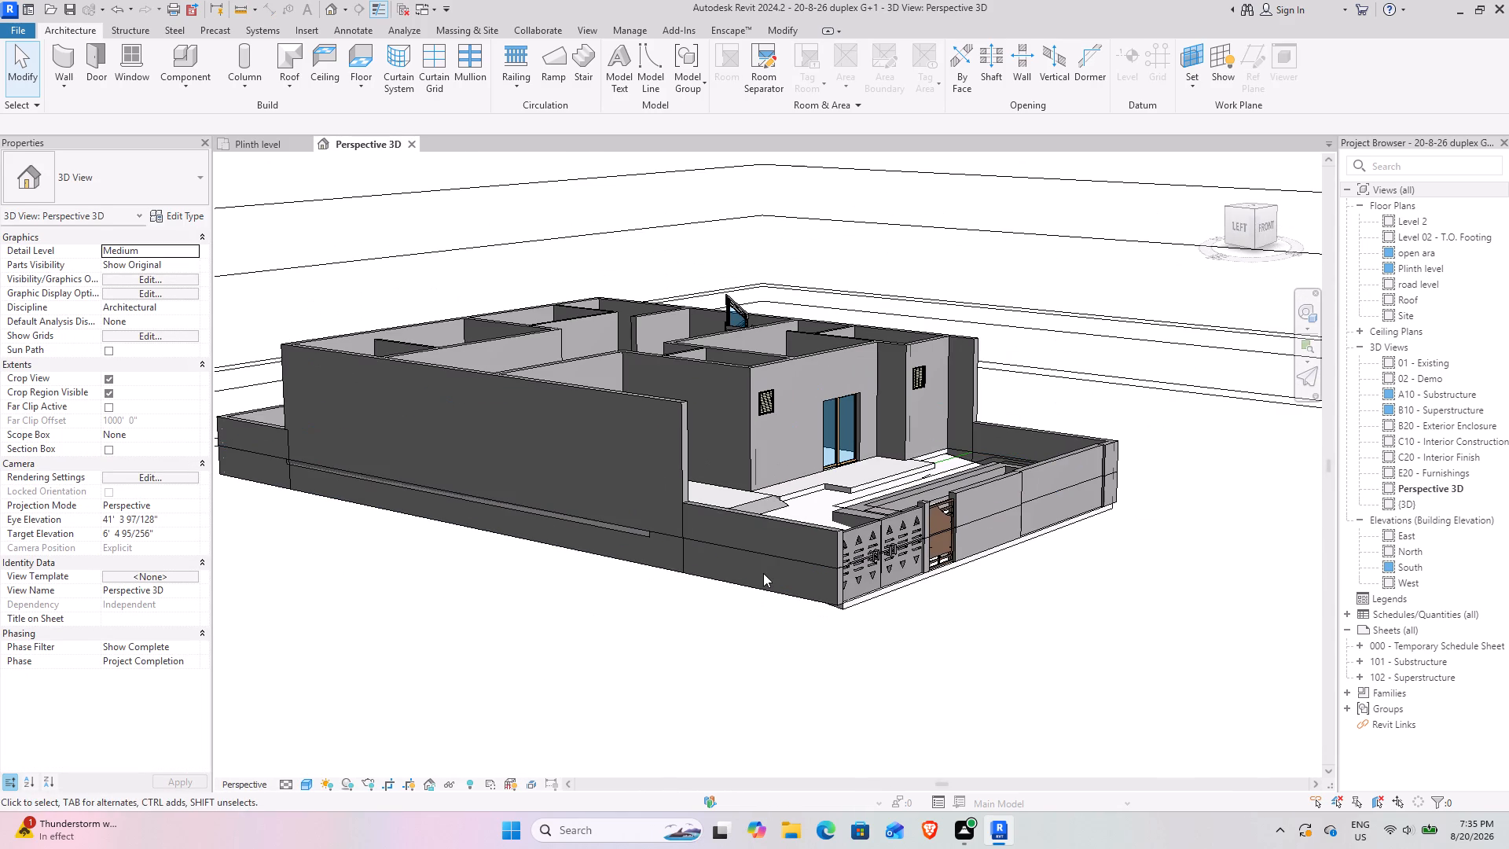
{"action": "middle_click_drag", "start_coordinate": [754, 574], "coordinate": [659, 612], "text": "shift"}
{"action": "middle_click_drag", "start_coordinate": [589, 626], "coordinate": [736, 547]}
{"action": "middle_click_drag", "start_coordinate": [663, 471], "coordinate": [806, 399], "text": "shift"}
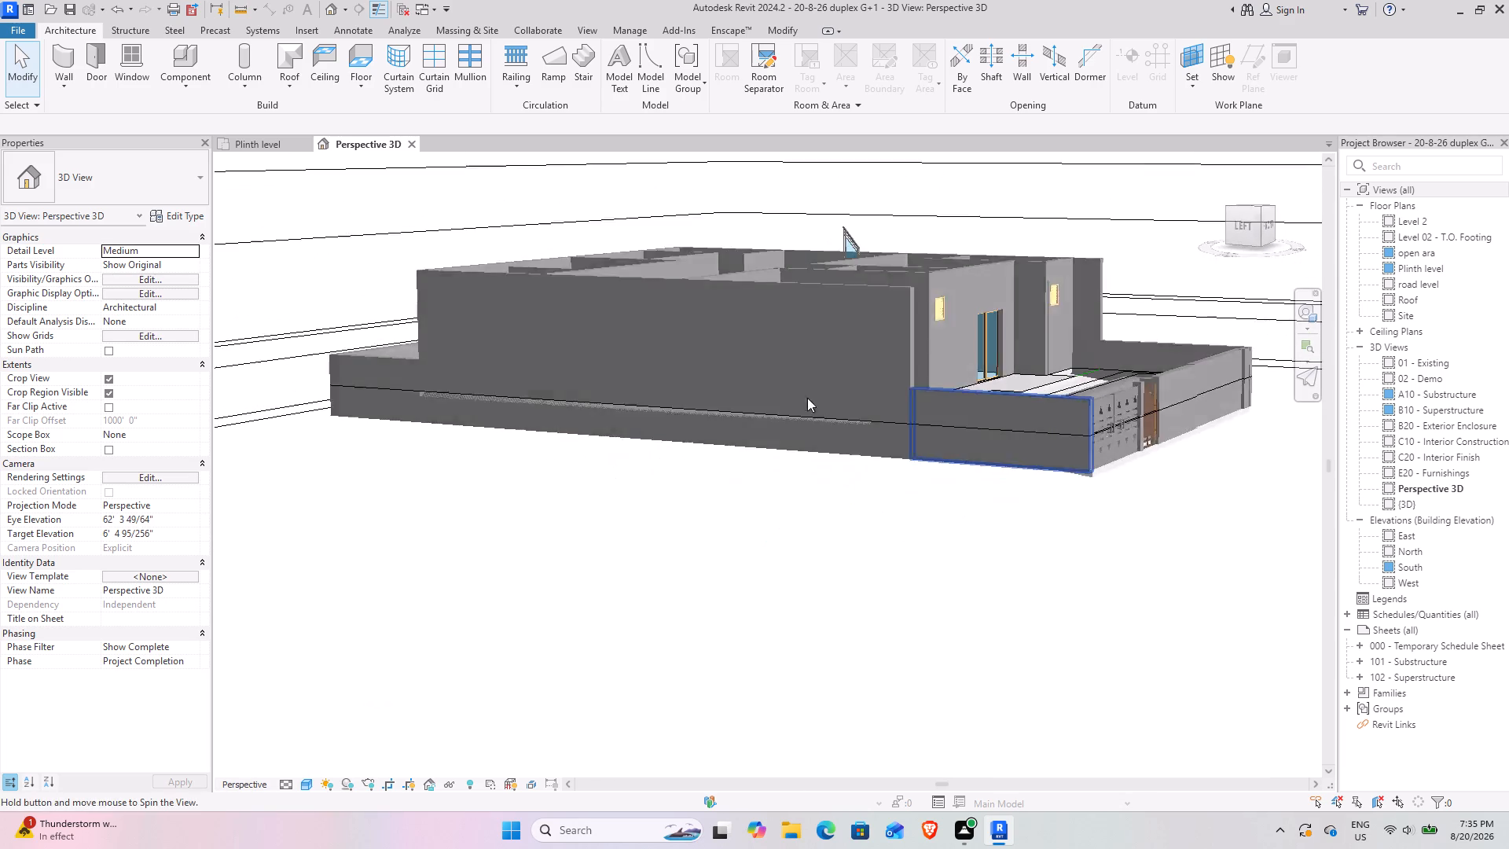
Use Join Geometry to join the low boundary wall beside the gate with the tall 9" wall on the left side.
{"action": "scroll", "coordinate": [973, 374], "scroll_direction": "up", "scroll_amount": 6}
{"action": "middle_click_drag", "start_coordinate": [807, 450], "coordinate": [769, 490]}
{"action": "middle_click_drag", "start_coordinate": [663, 495], "coordinate": [683, 493]}
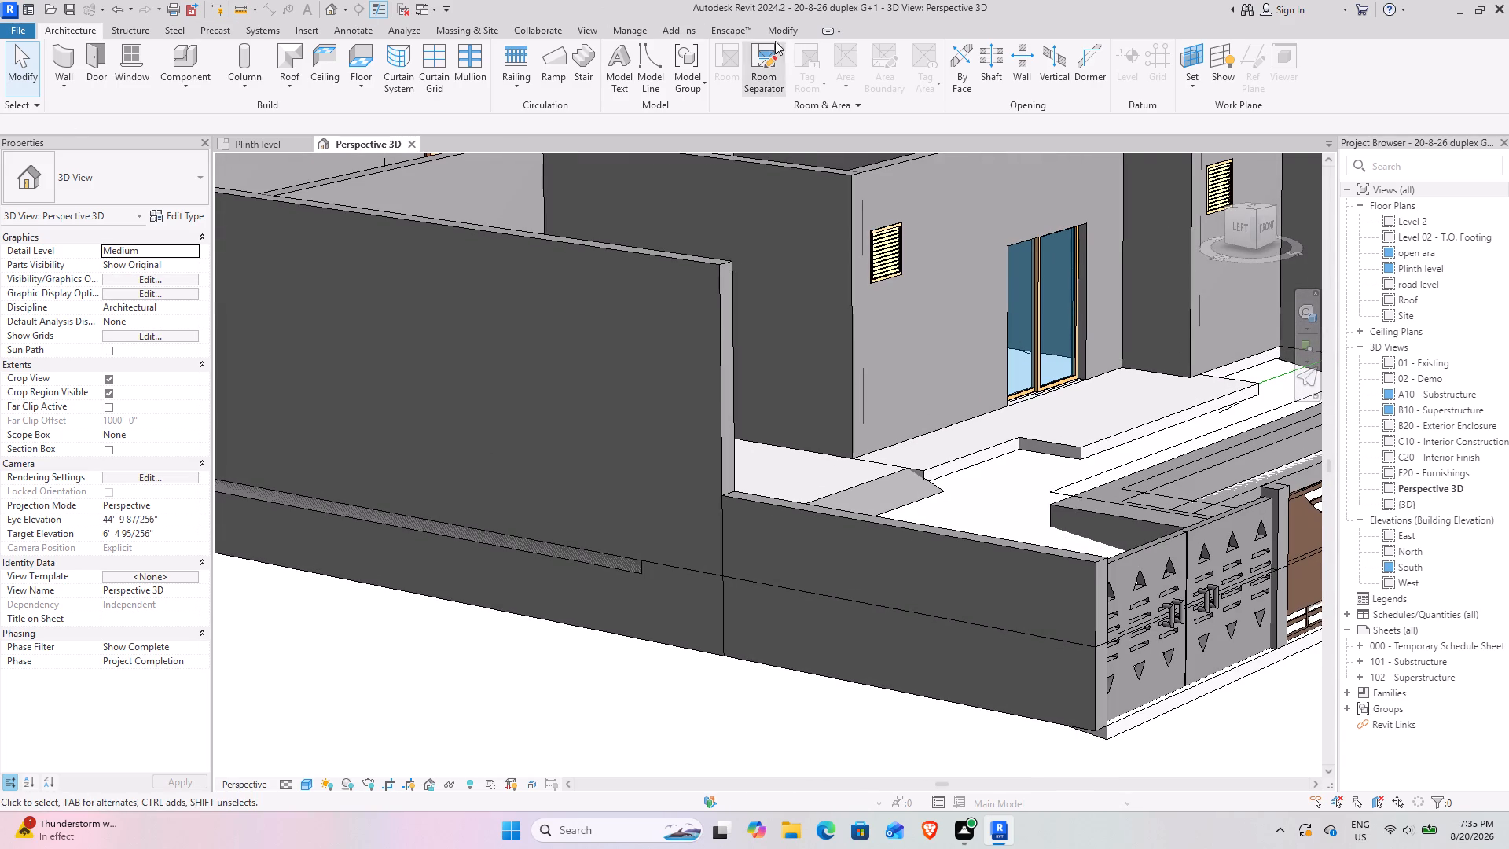
{"action": "left_click", "coordinate": [775, 33]}
{"action": "left_click", "coordinate": [168, 82]}
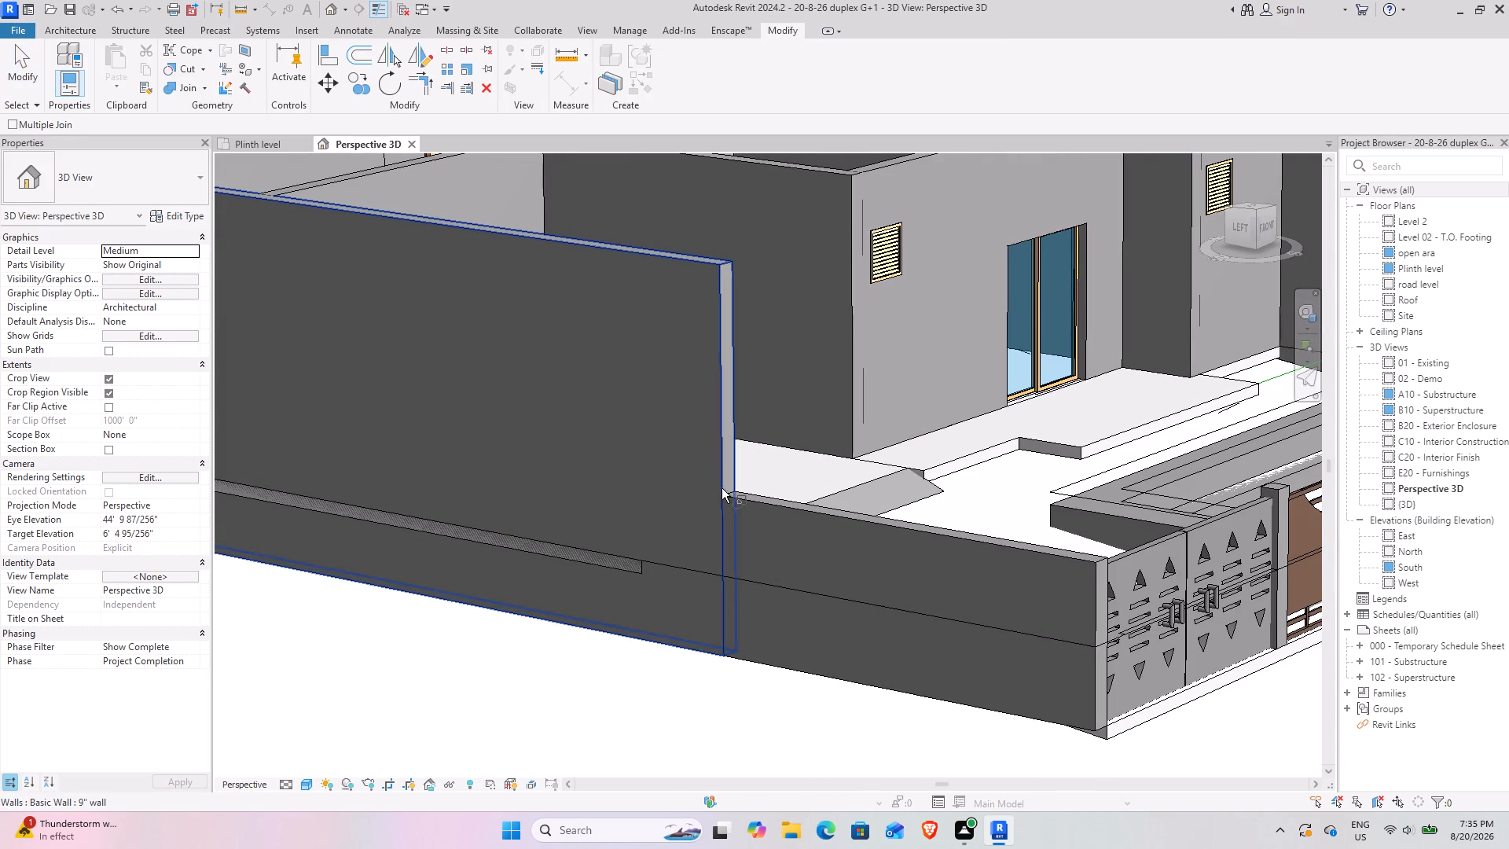
{"action": "left_click", "coordinate": [758, 505]}
{"action": "left_click", "coordinate": [723, 473]}
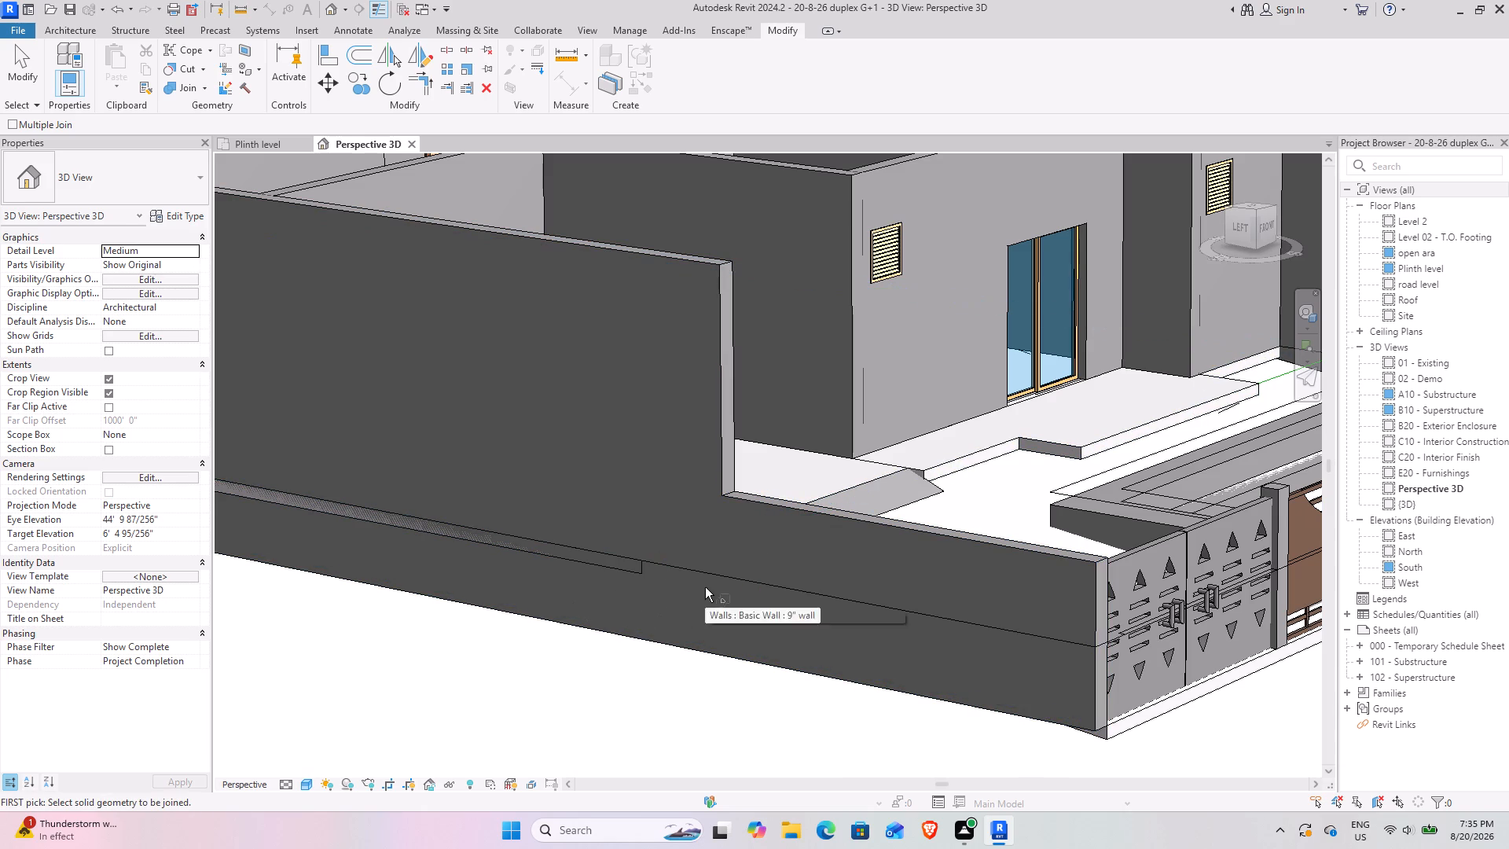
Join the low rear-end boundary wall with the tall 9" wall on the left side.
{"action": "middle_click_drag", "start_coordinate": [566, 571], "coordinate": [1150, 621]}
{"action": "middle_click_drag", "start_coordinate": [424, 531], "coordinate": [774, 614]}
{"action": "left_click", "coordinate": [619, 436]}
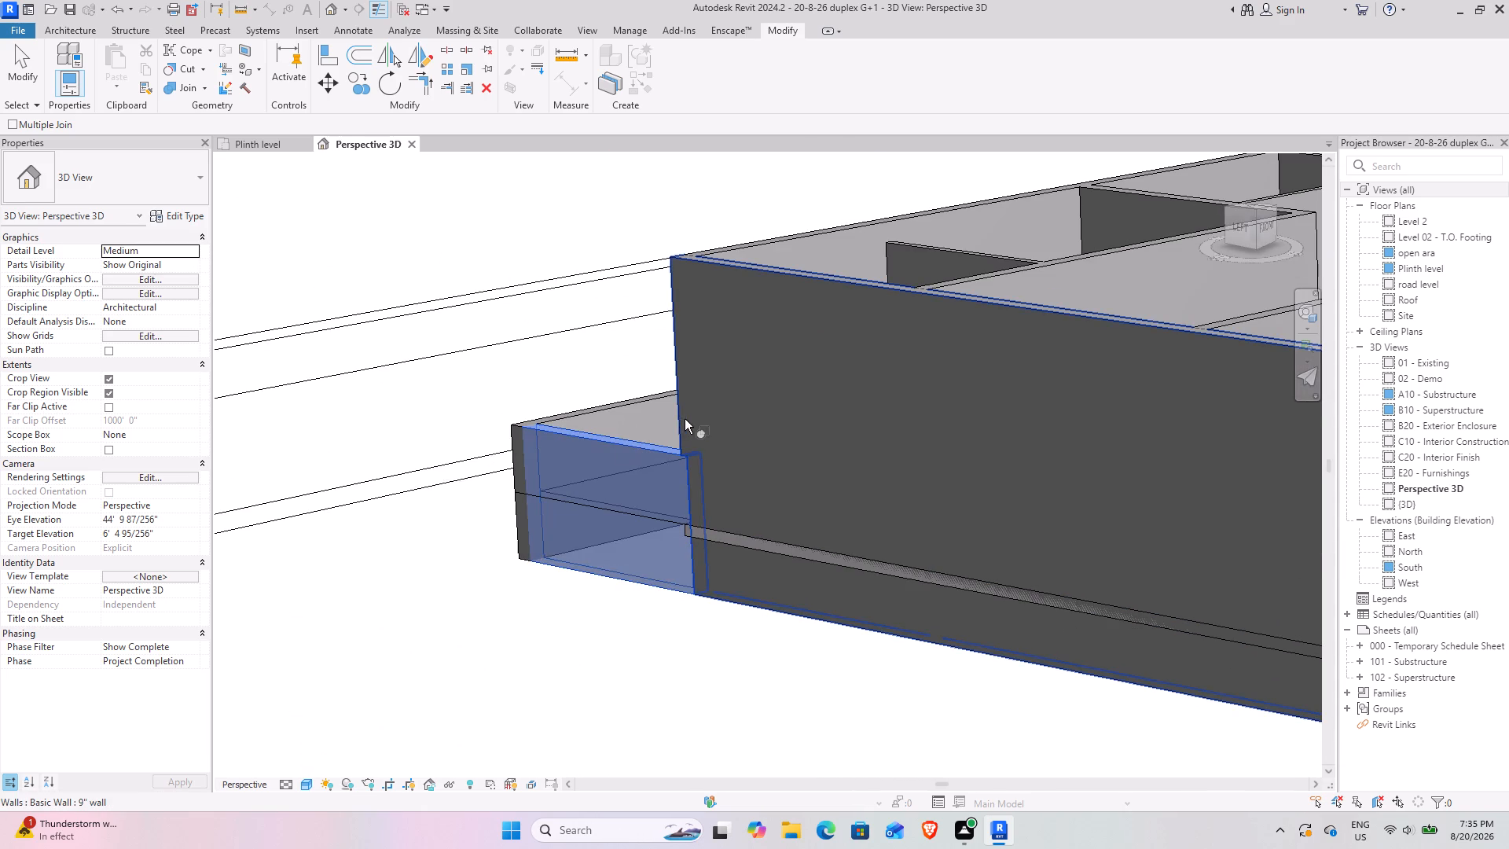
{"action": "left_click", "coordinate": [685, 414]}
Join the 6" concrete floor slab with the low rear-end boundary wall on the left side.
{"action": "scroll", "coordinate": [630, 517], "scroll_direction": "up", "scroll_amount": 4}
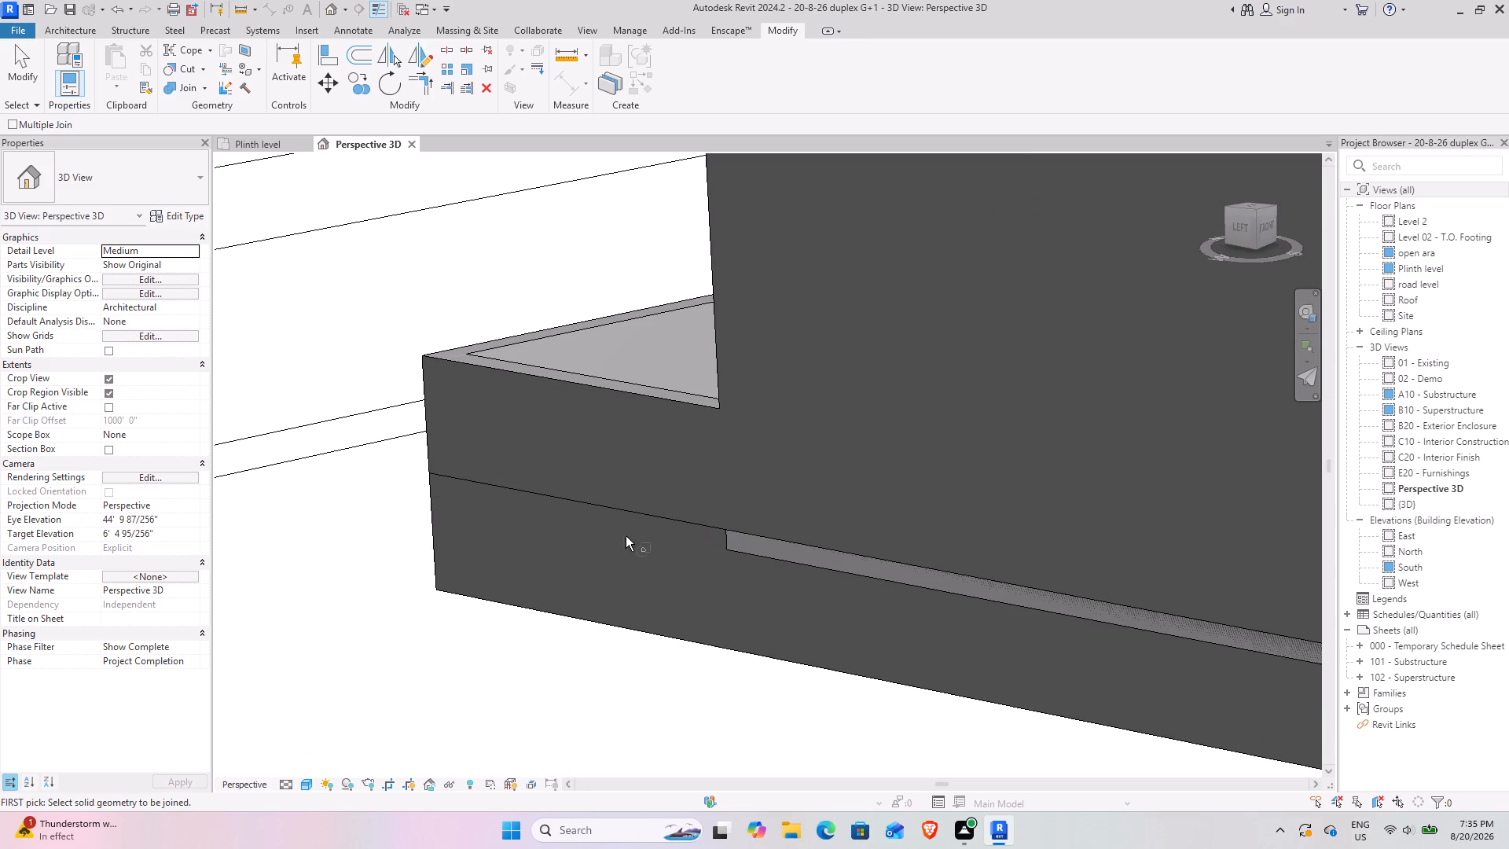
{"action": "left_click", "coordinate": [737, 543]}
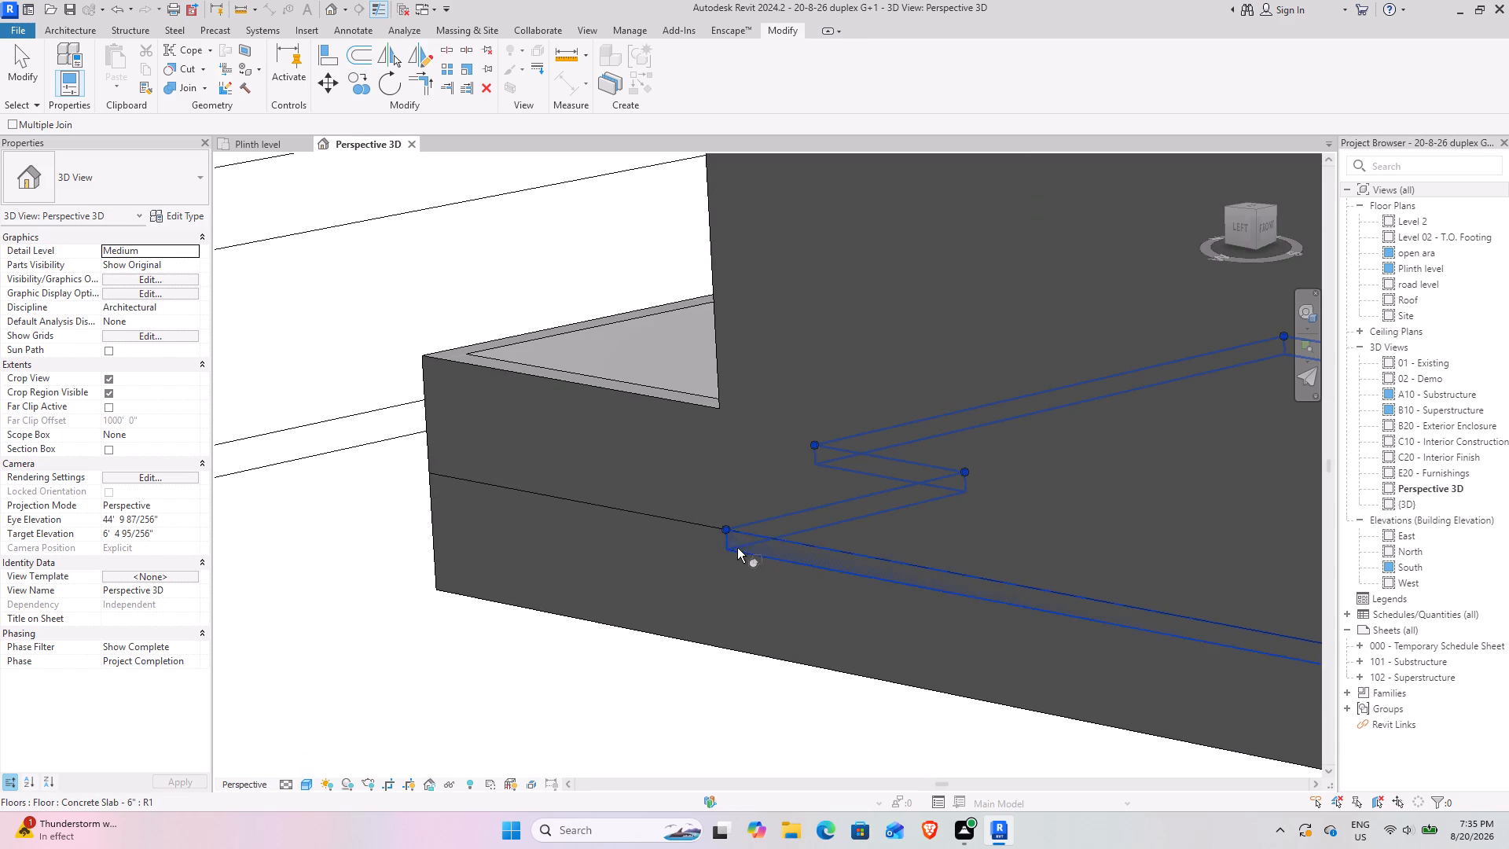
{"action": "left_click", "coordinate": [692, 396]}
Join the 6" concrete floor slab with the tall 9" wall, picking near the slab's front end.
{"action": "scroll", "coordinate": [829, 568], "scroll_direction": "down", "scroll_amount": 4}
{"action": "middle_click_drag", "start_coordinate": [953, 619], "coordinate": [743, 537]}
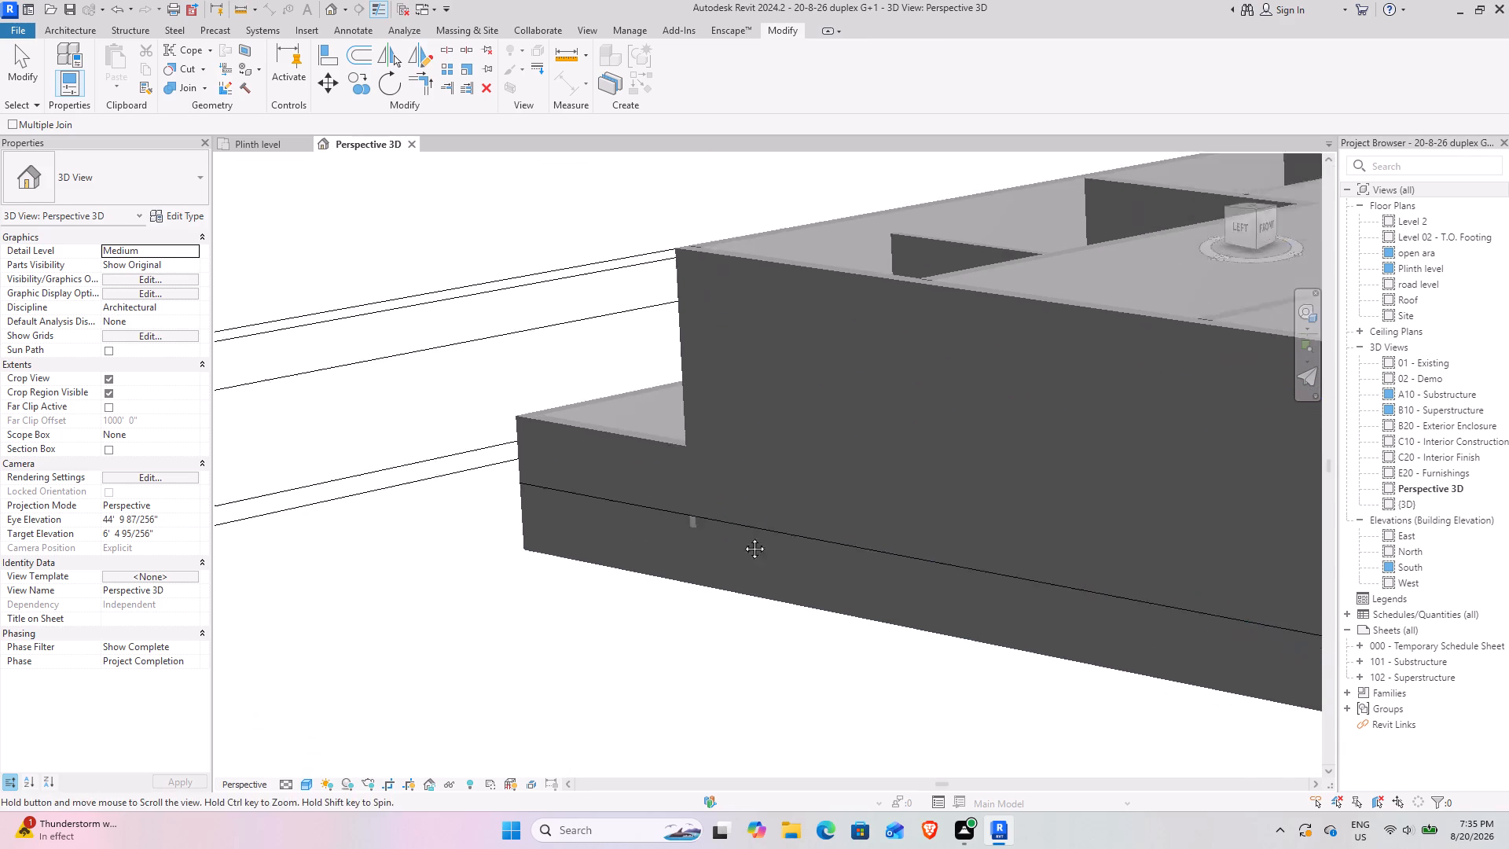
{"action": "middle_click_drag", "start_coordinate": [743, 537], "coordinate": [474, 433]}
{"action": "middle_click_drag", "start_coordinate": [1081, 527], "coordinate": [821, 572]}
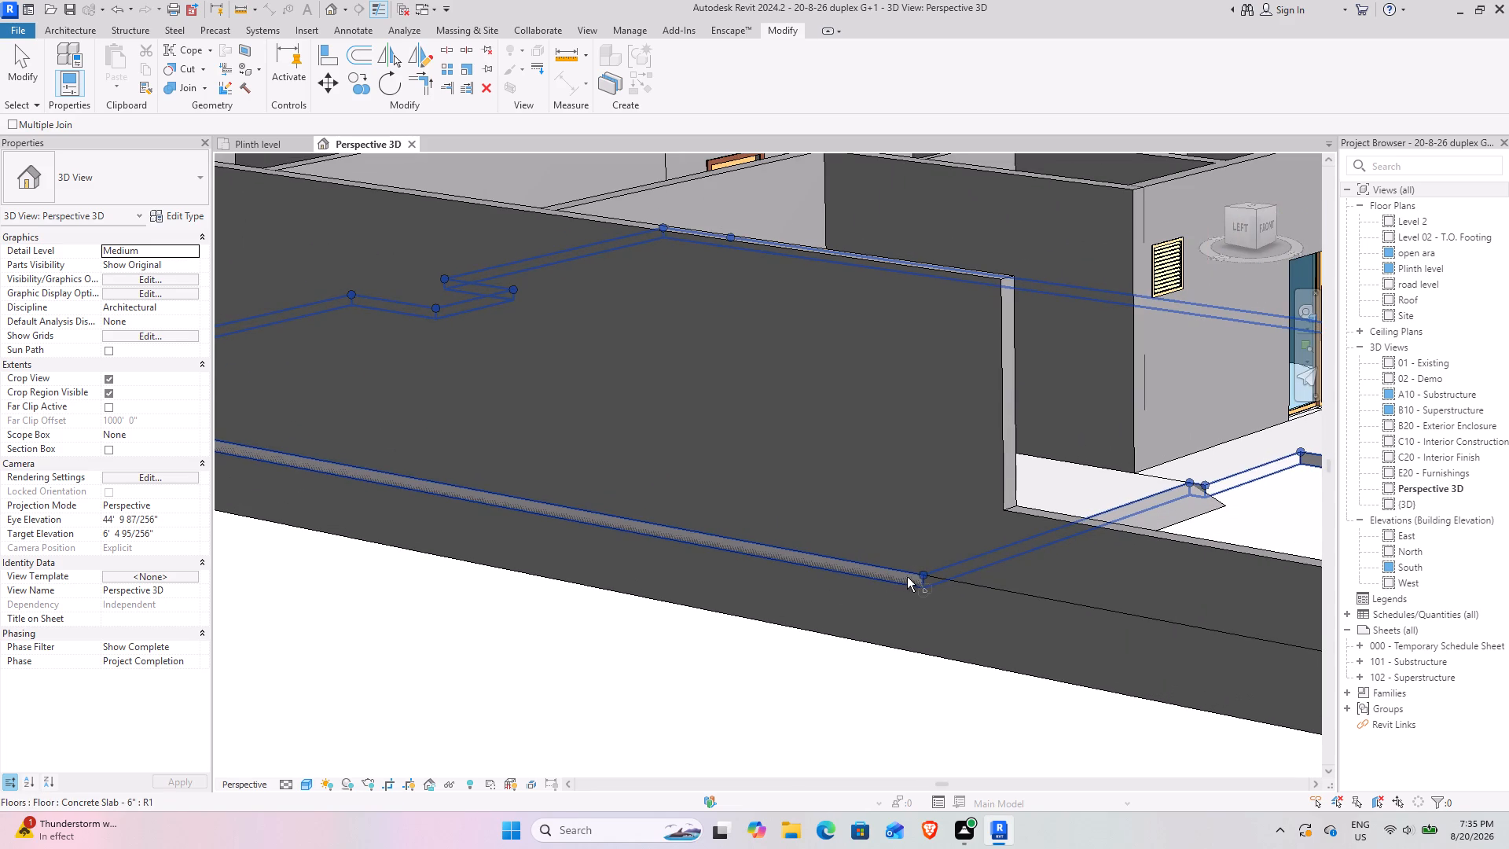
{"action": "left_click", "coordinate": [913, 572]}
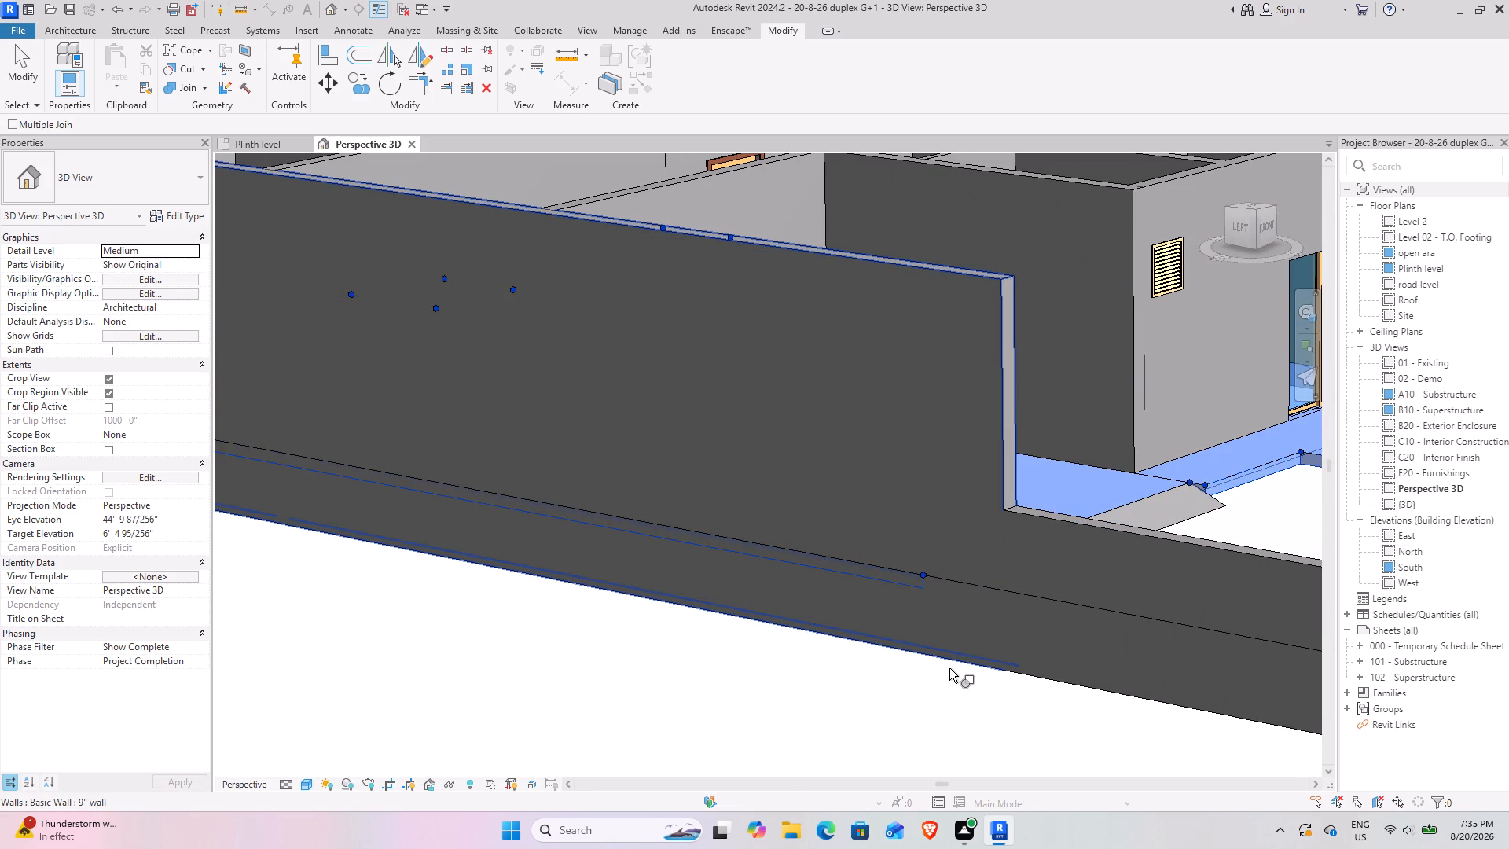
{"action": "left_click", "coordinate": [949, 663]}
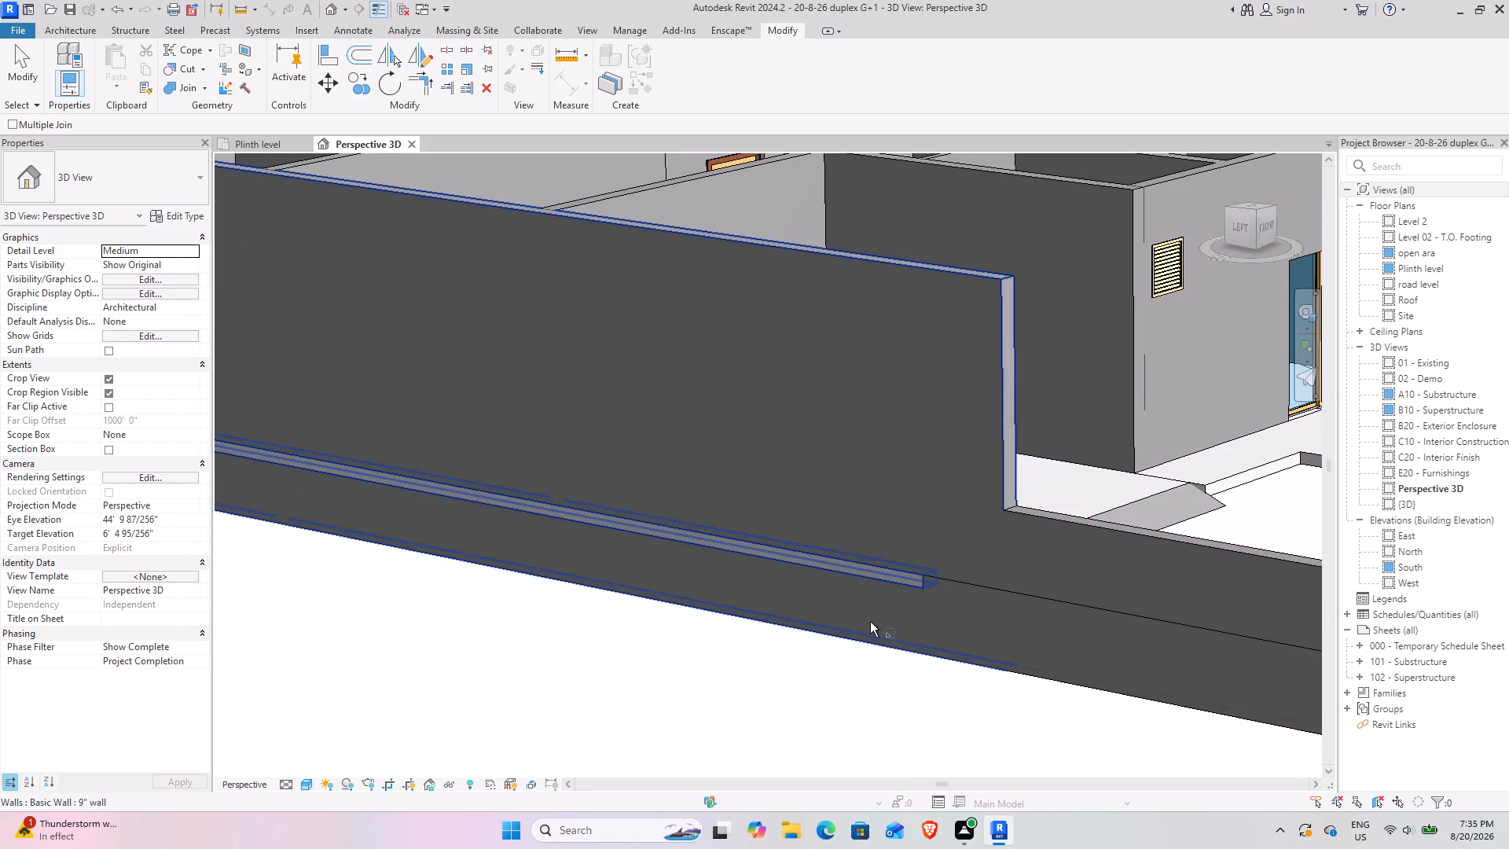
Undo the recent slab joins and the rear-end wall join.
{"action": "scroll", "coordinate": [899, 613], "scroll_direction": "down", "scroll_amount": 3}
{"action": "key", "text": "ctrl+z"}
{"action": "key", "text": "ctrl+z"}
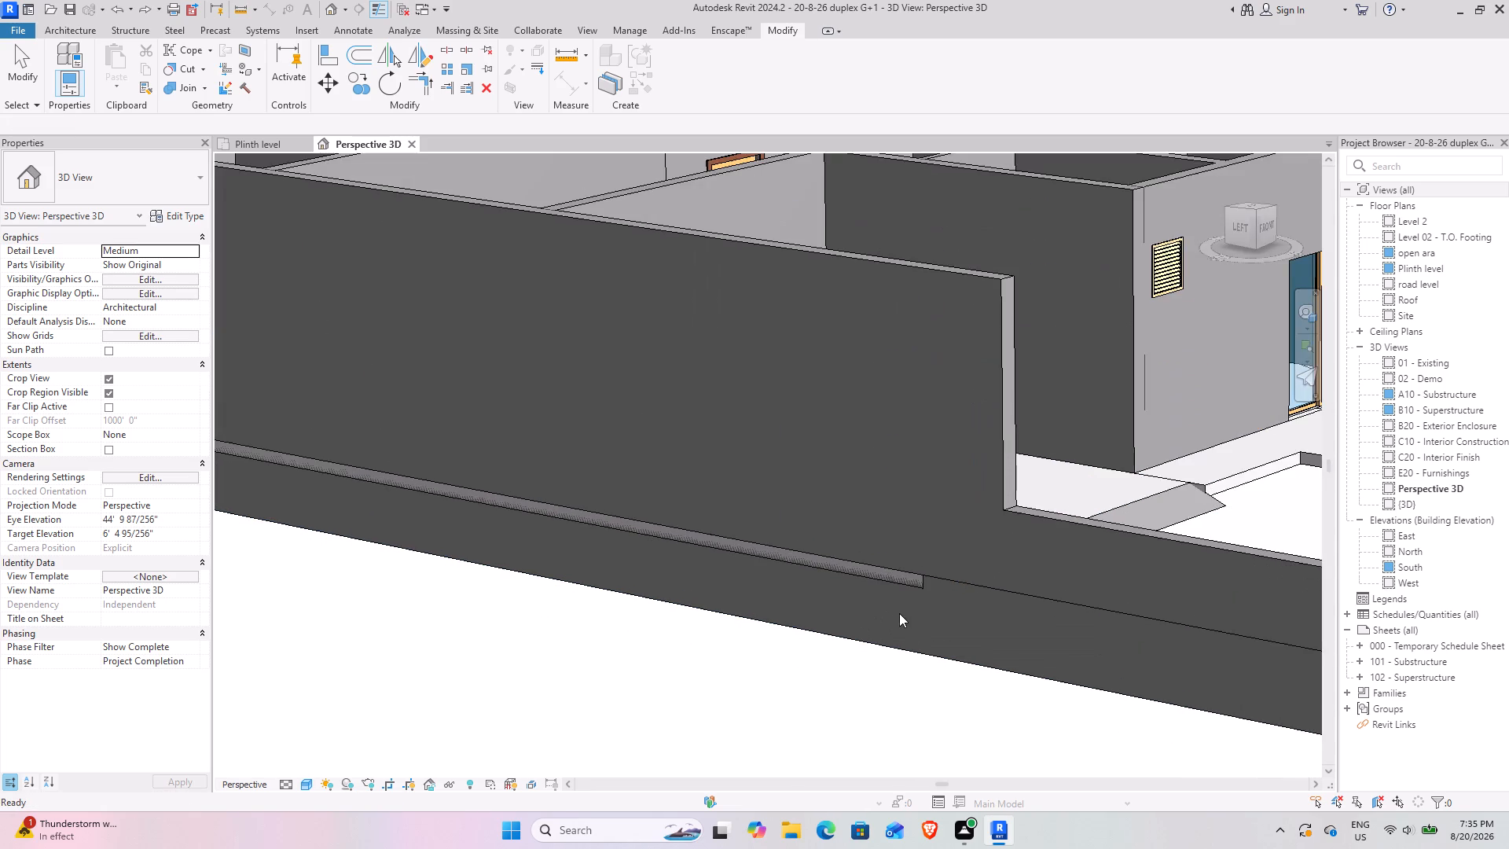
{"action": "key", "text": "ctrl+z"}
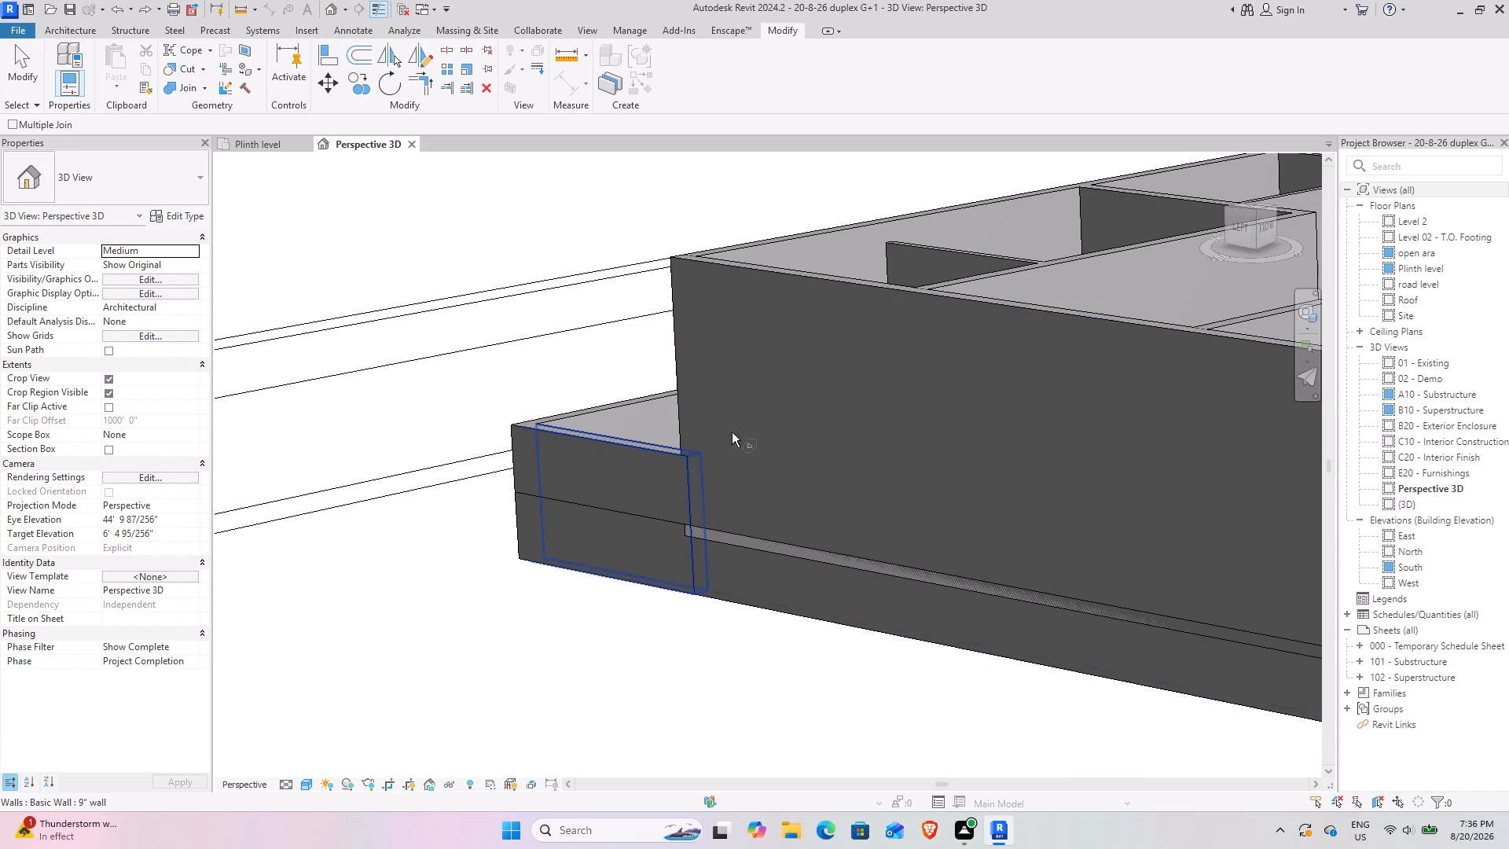
Join the tall 9" left-side wall with the low rear-end boundary wall, picking the tall wall first.
{"action": "left_click", "coordinate": [681, 364]}
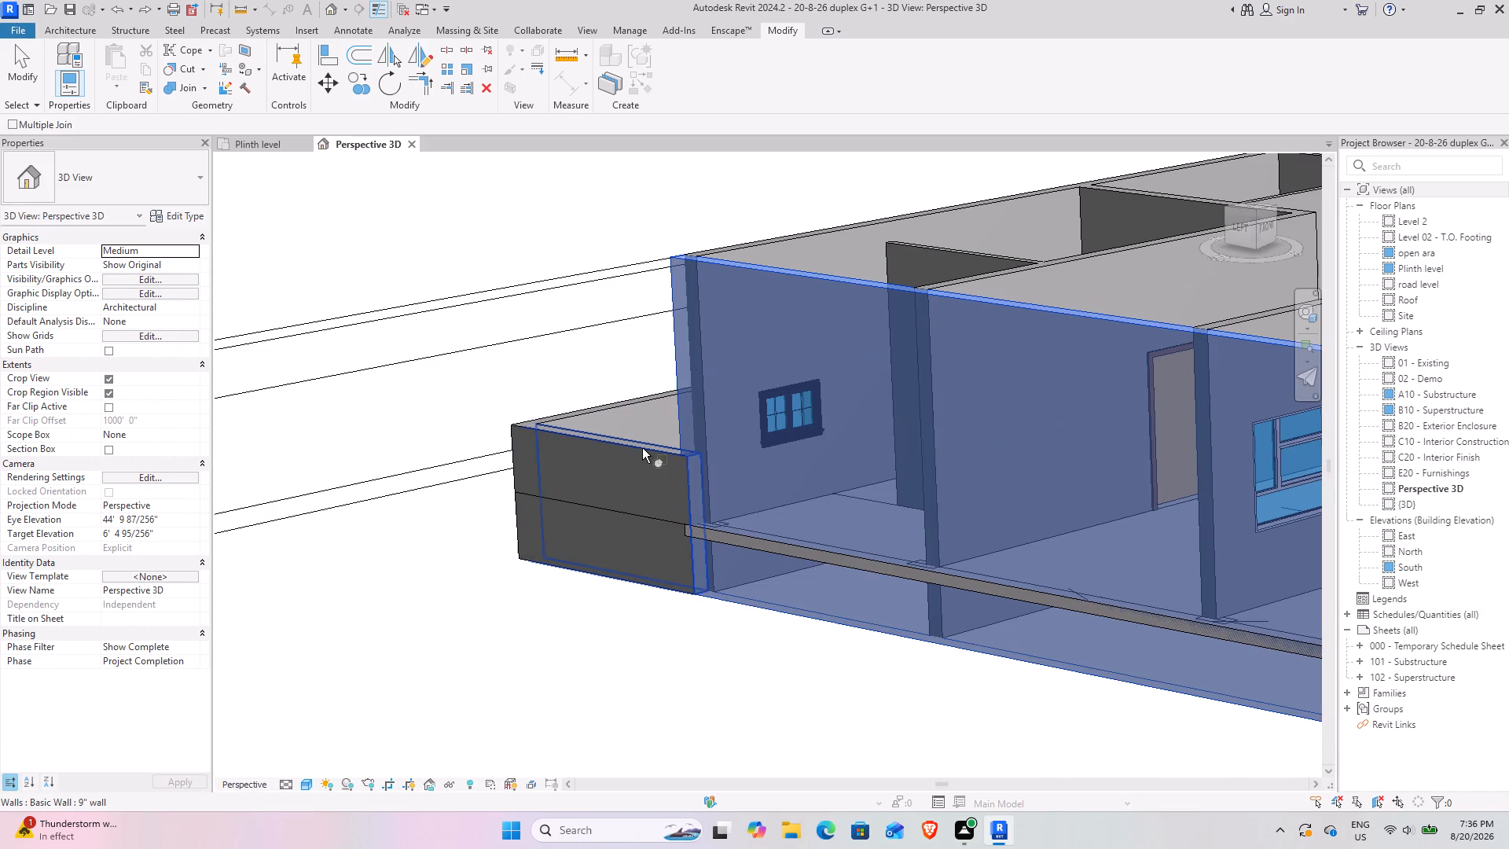
{"action": "left_click", "coordinate": [644, 456]}
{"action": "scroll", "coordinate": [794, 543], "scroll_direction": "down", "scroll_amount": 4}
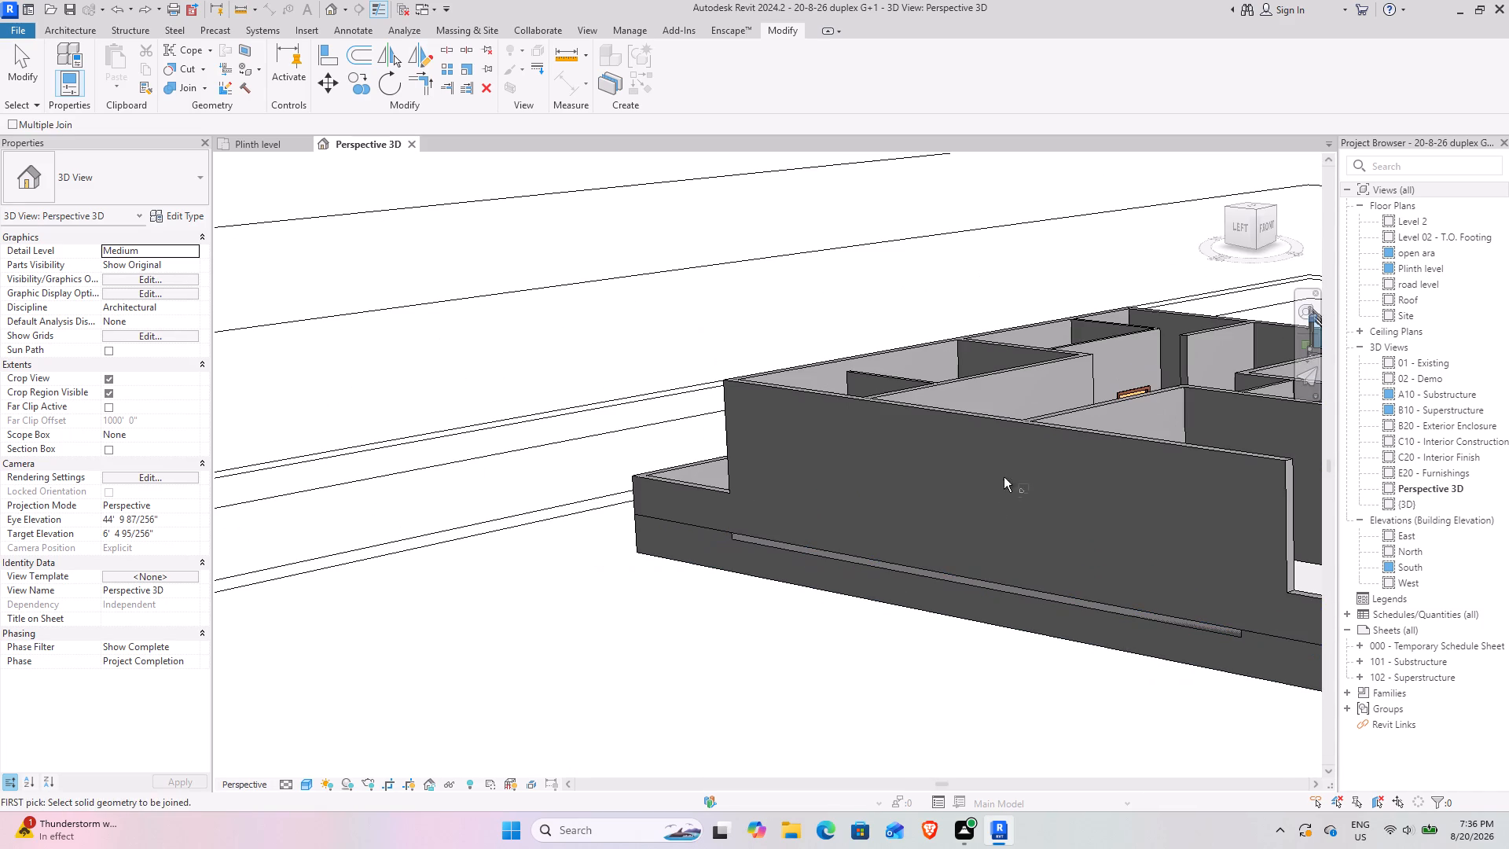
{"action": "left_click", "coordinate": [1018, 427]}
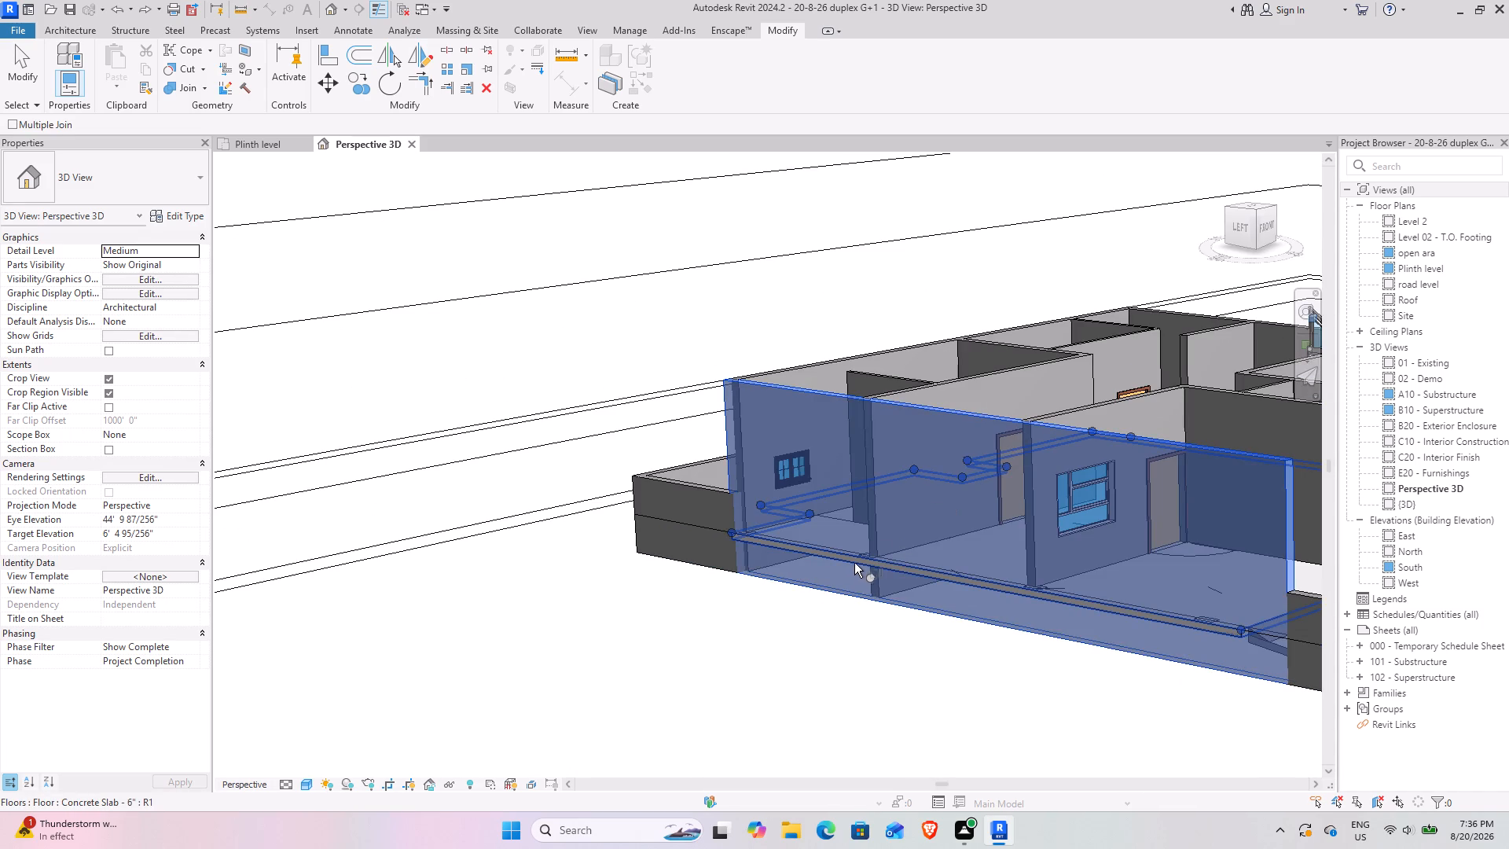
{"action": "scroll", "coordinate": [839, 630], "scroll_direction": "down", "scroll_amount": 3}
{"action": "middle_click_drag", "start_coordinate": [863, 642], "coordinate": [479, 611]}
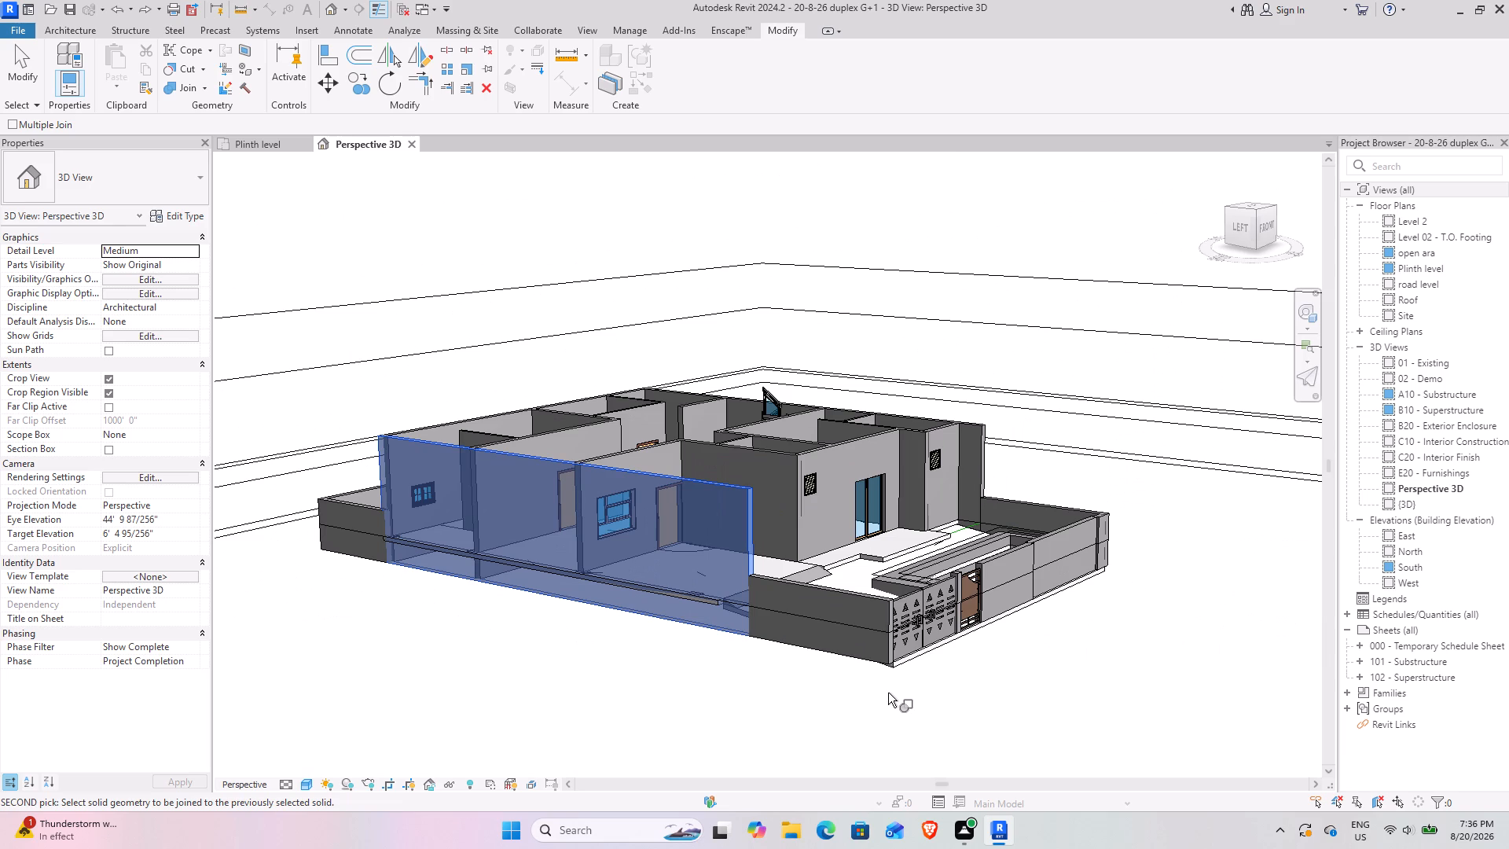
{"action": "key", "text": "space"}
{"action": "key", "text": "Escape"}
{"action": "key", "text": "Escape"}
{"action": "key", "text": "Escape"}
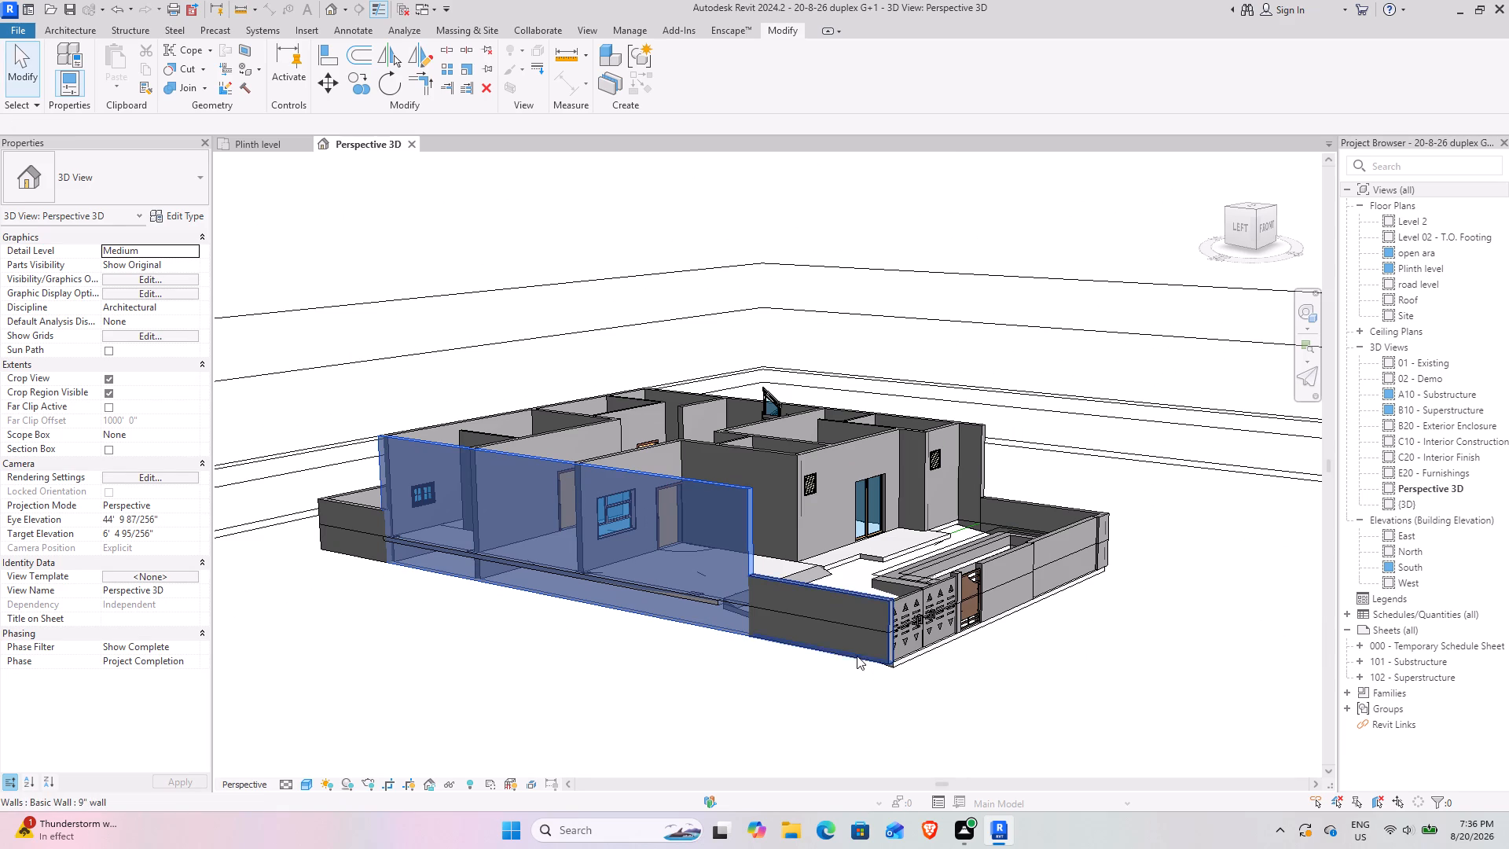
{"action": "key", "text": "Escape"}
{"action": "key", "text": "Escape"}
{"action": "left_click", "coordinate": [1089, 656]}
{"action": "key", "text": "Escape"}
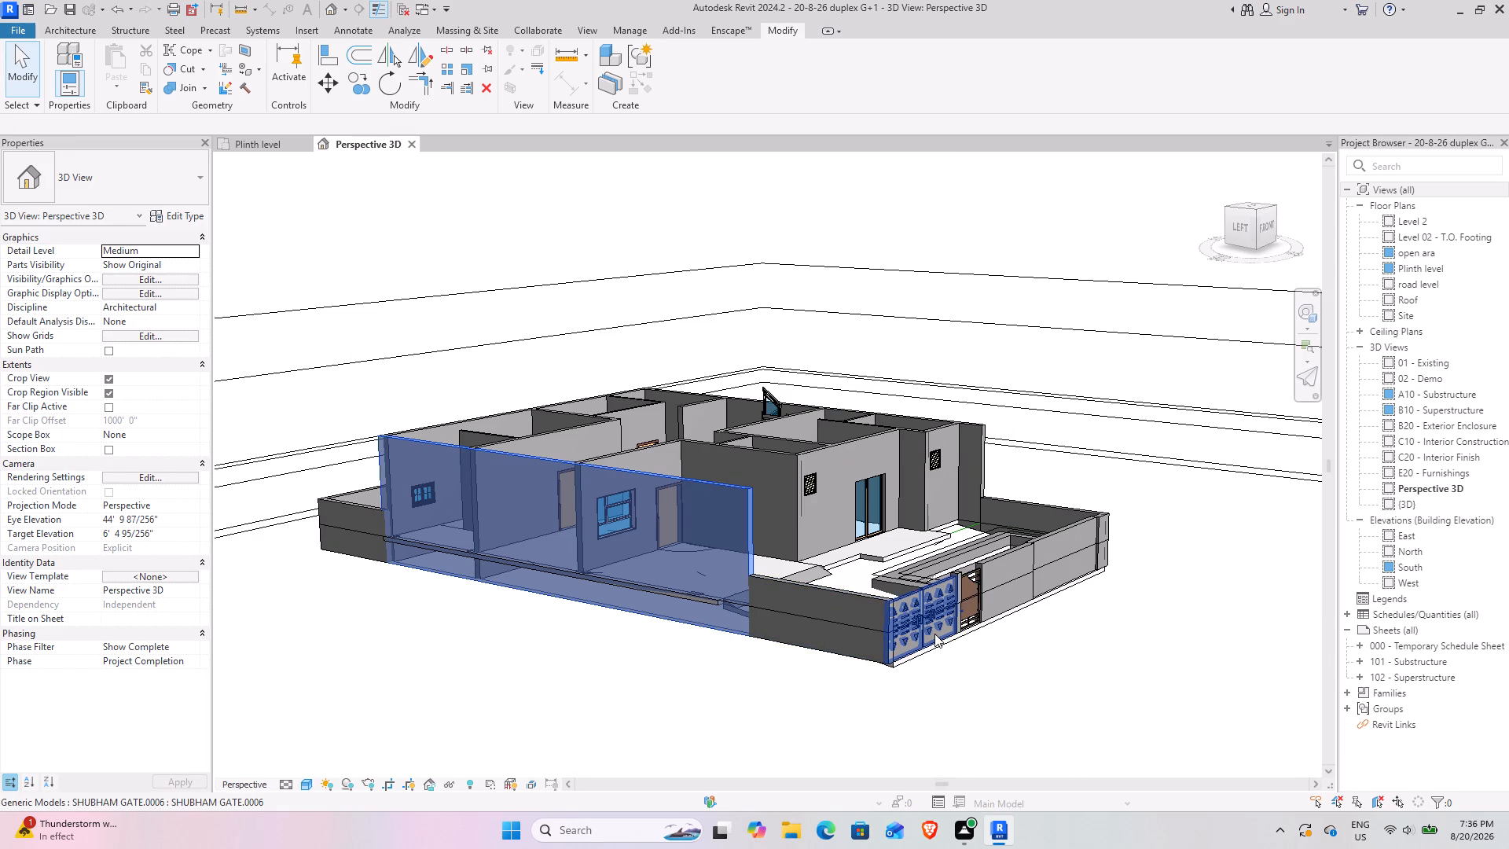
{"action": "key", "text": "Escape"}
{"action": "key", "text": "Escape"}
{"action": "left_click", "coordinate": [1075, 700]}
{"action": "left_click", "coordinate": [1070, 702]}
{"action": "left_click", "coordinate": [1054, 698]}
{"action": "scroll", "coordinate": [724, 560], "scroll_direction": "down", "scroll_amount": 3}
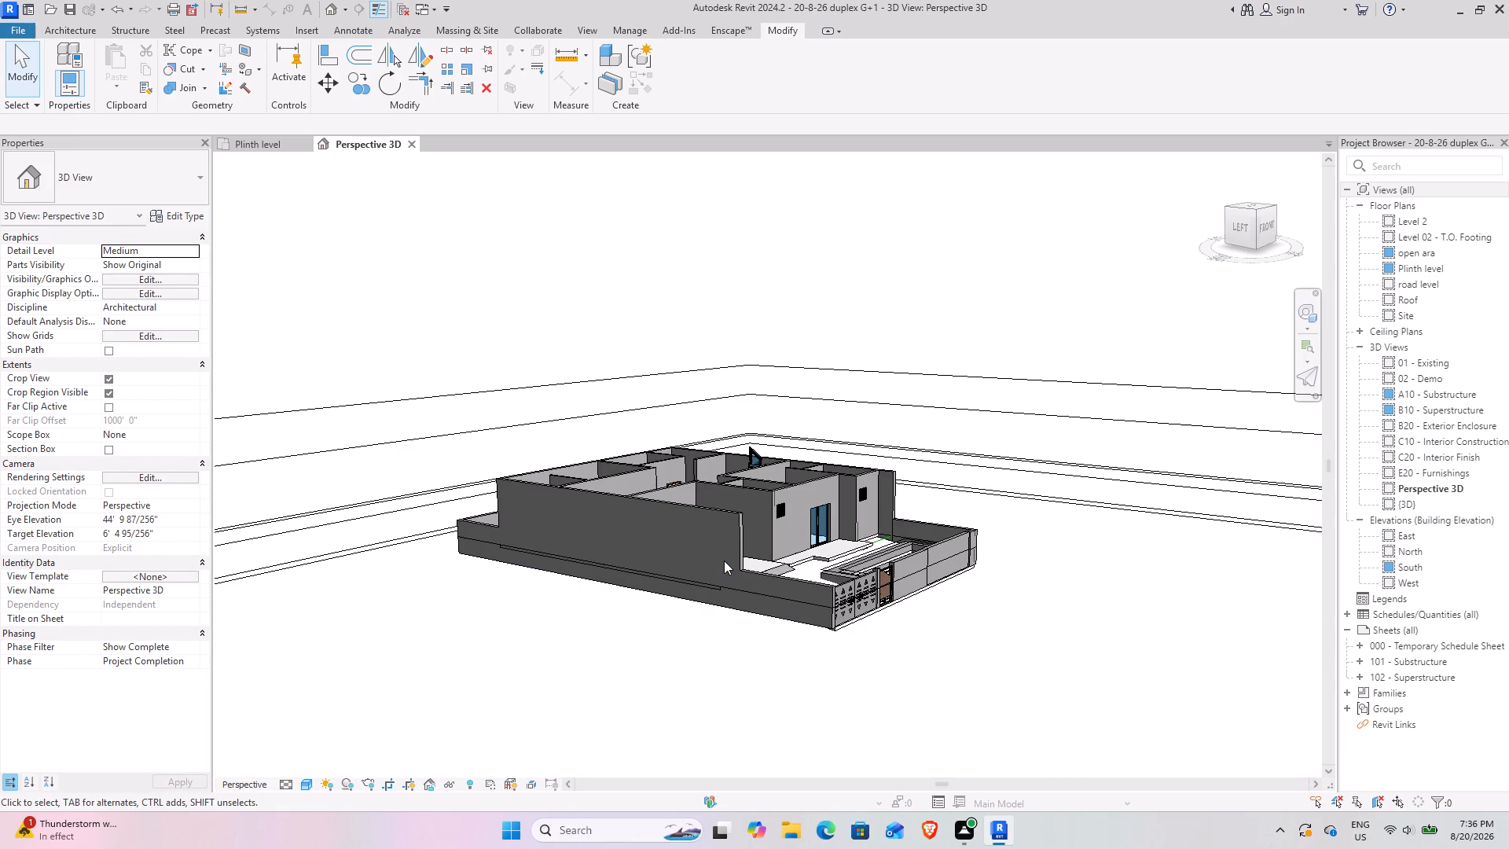
Examine the duplex model's side walls, front boundary wall, gate and interior rooms from all sides in the perspective view.
{"action": "middle_click_drag", "start_coordinate": [724, 560], "coordinate": [573, 656], "text": "shift"}
{"action": "middle_click_drag", "start_coordinate": [754, 673], "coordinate": [986, 533], "text": "shift"}
{"action": "left_click", "coordinate": [777, 486]}
{"action": "left_click", "coordinate": [925, 688]}
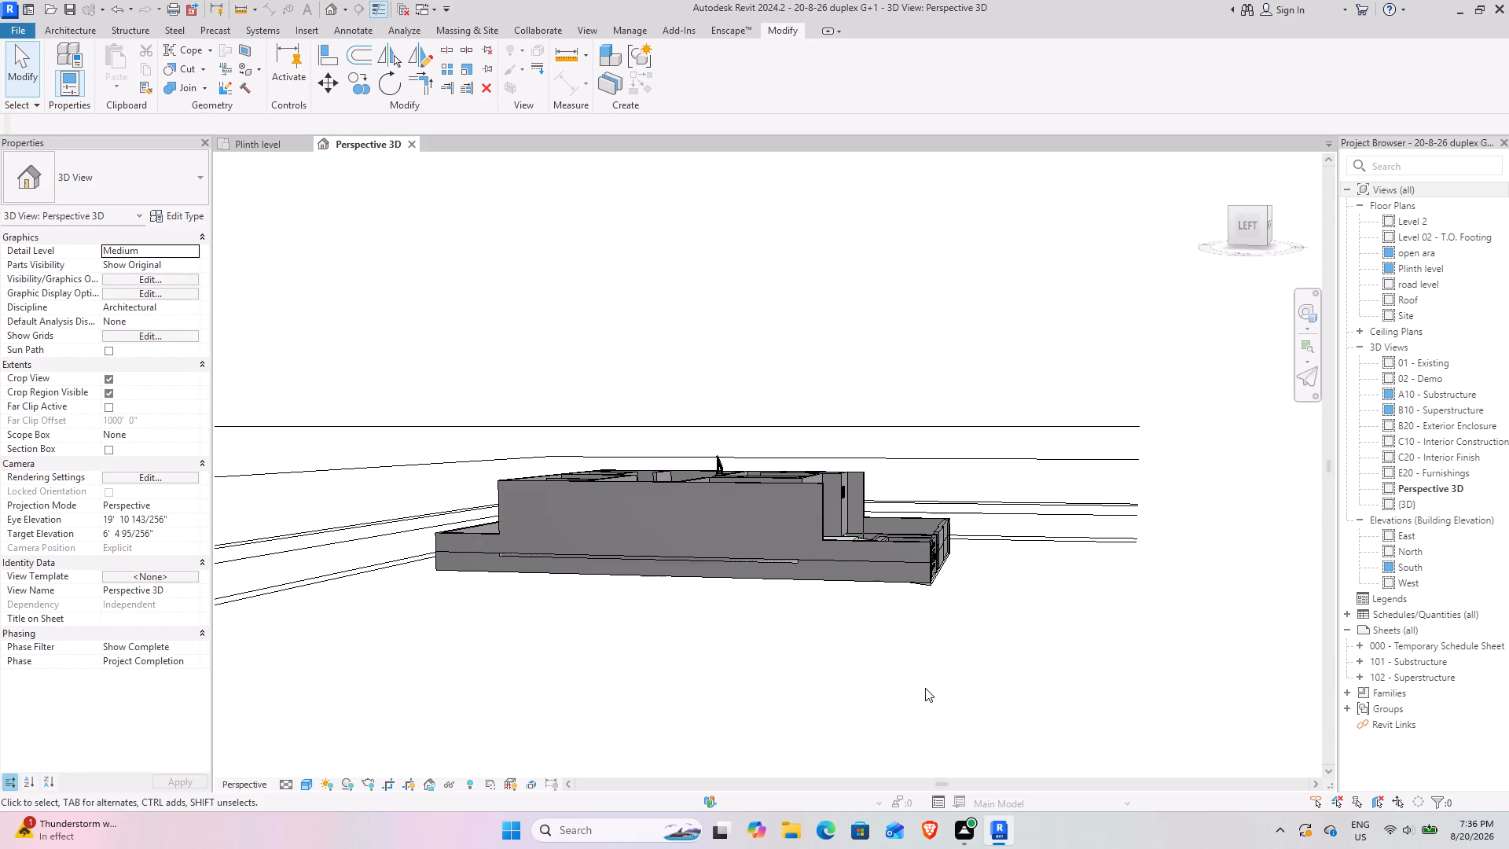
{"action": "middle_click_drag", "start_coordinate": [916, 649], "coordinate": [640, 735]}
{"action": "middle_click_drag", "start_coordinate": [857, 660], "coordinate": [488, 644], "text": "shift"}
{"action": "middle_click_drag", "start_coordinate": [729, 641], "coordinate": [655, 626], "text": "shift"}
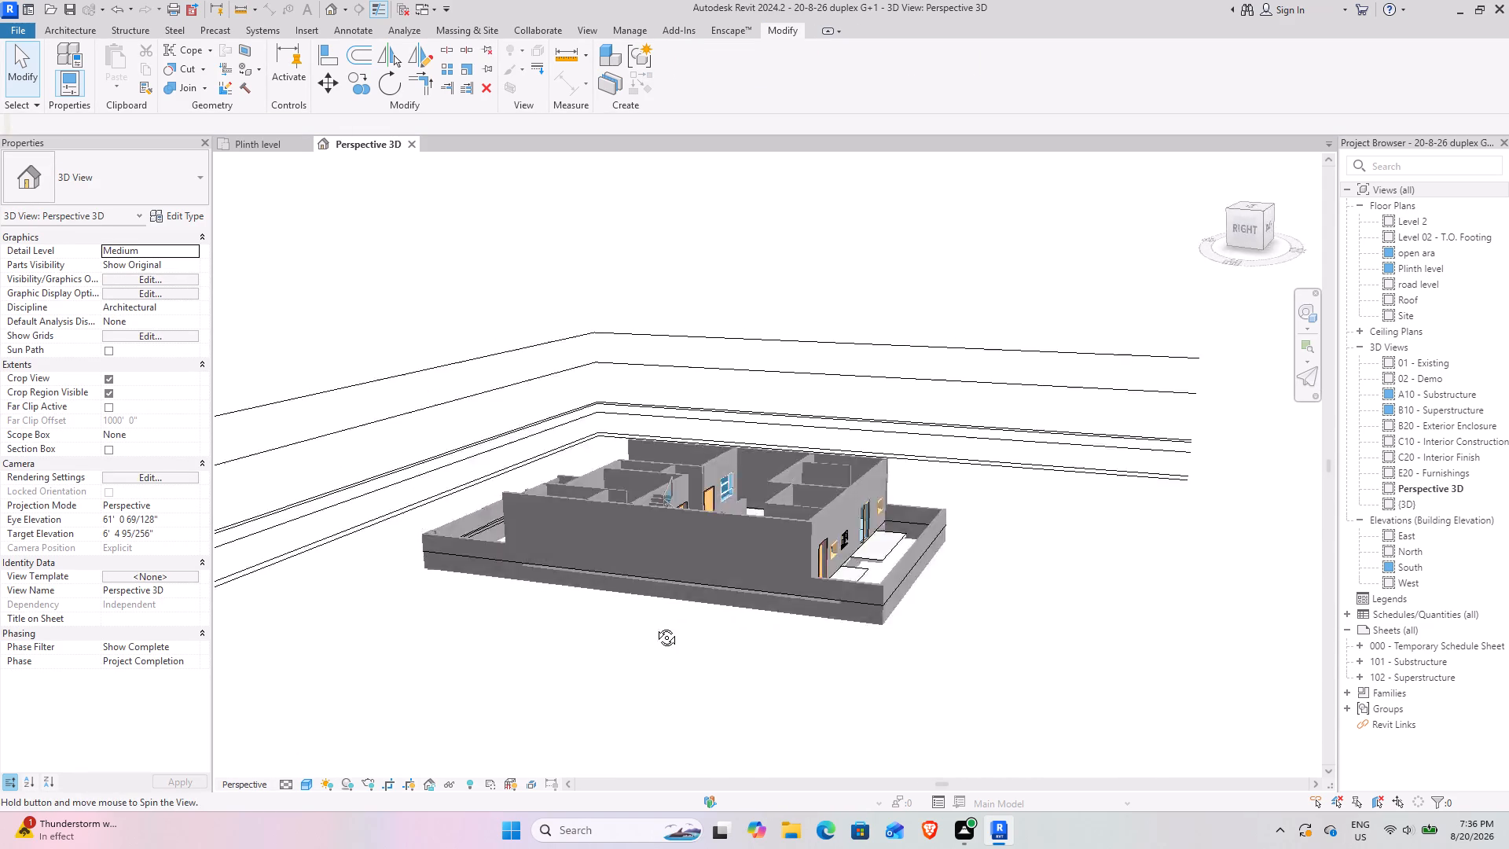
{"action": "middle_click_drag", "start_coordinate": [655, 626], "coordinate": [440, 588], "text": "shift"}
{"action": "middle_click_drag", "start_coordinate": [494, 593], "coordinate": [1085, 705]}
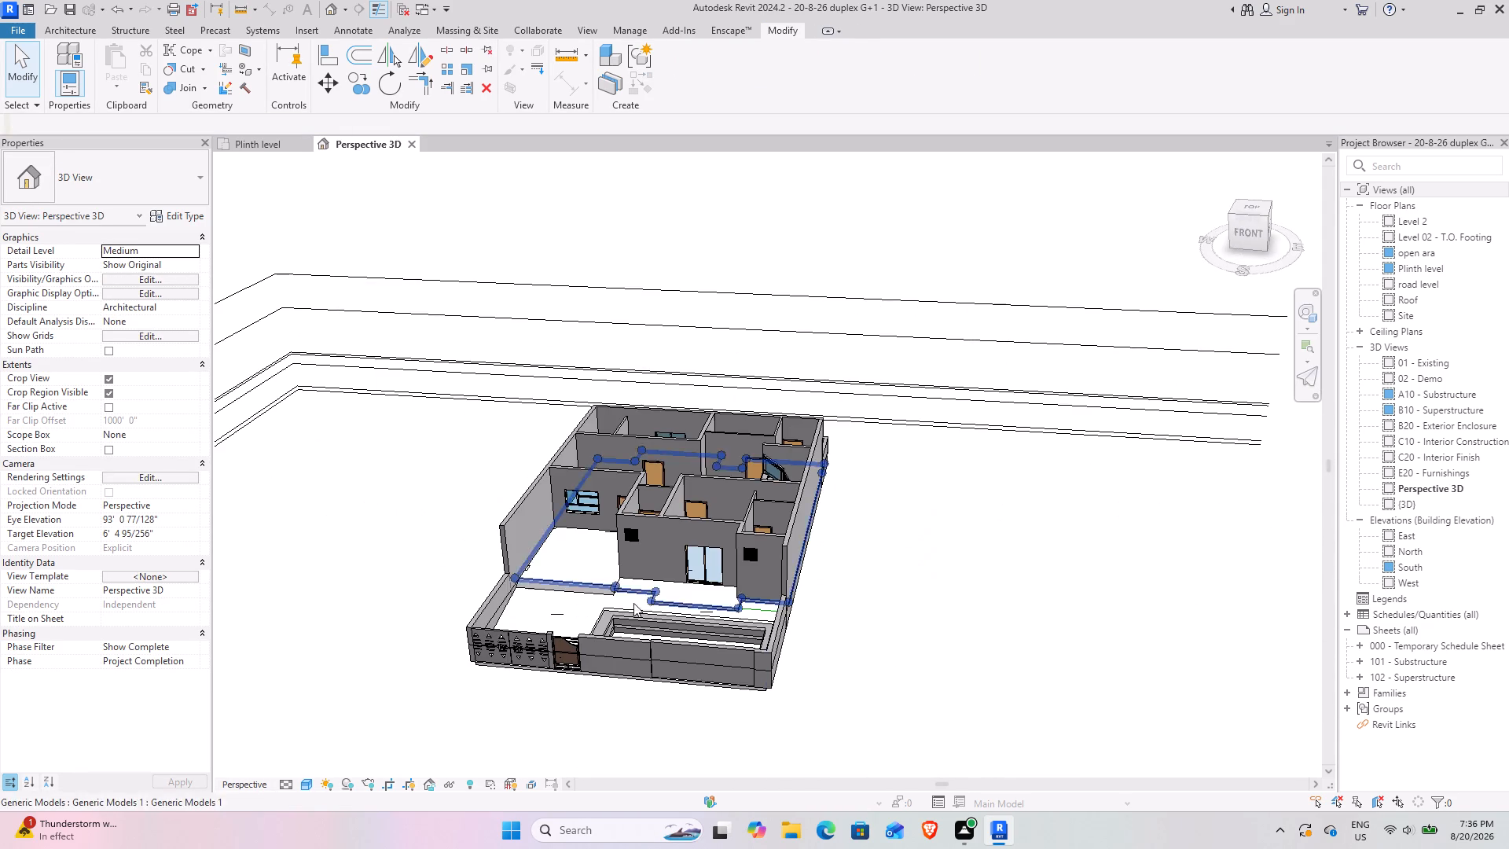
{"action": "scroll", "coordinate": [590, 559], "scroll_direction": "up", "scroll_amount": 4}
{"action": "middle_click_drag", "start_coordinate": [572, 628], "coordinate": [610, 660], "text": "shift"}
{"action": "middle_click_drag", "start_coordinate": [570, 663], "coordinate": [544, 557]}
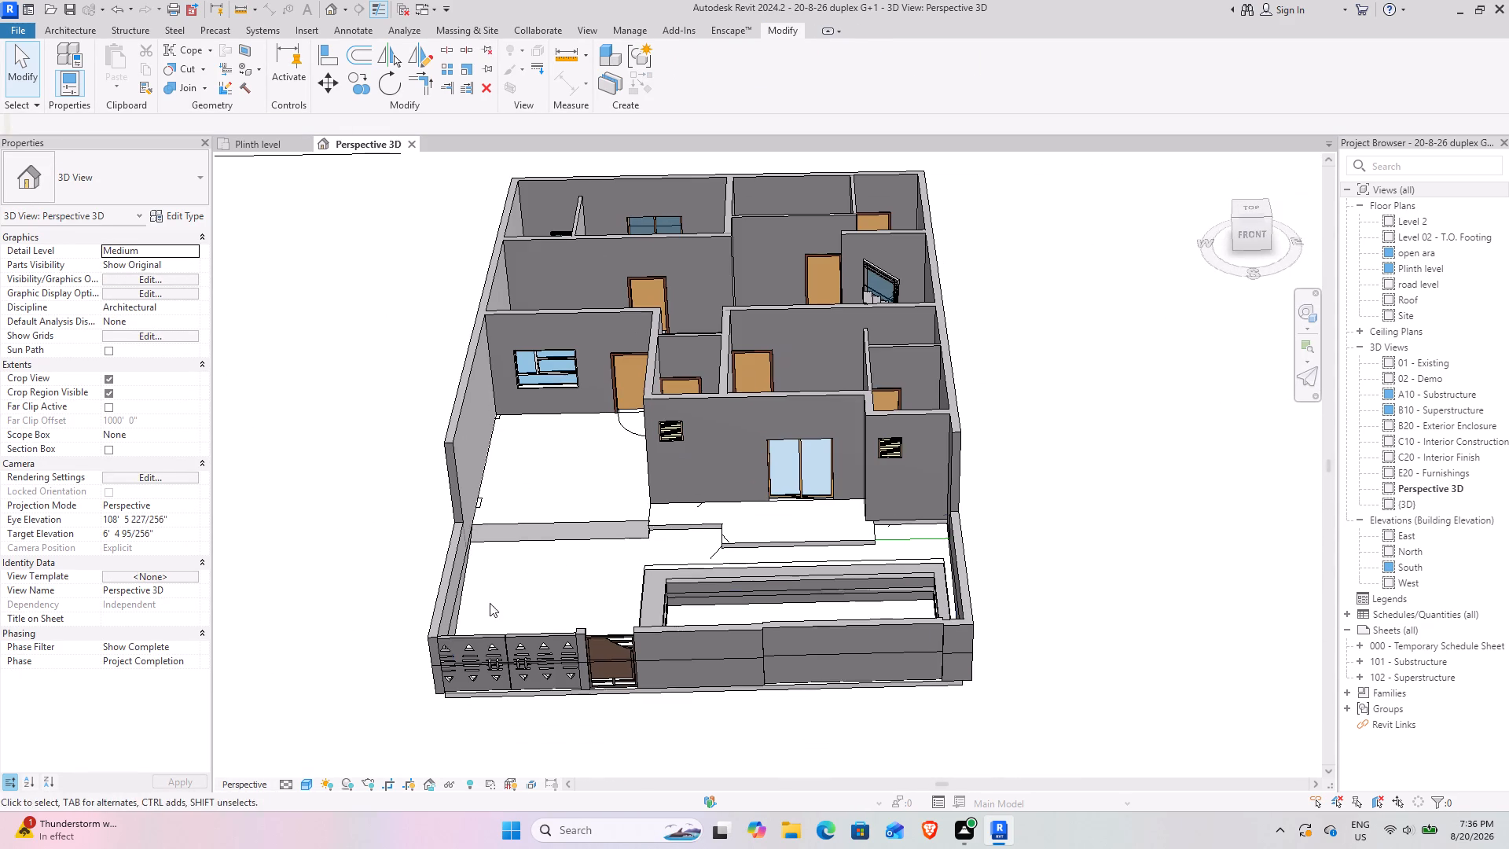
{"action": "middle_click_drag", "start_coordinate": [366, 583], "coordinate": [327, 559], "text": "shift"}
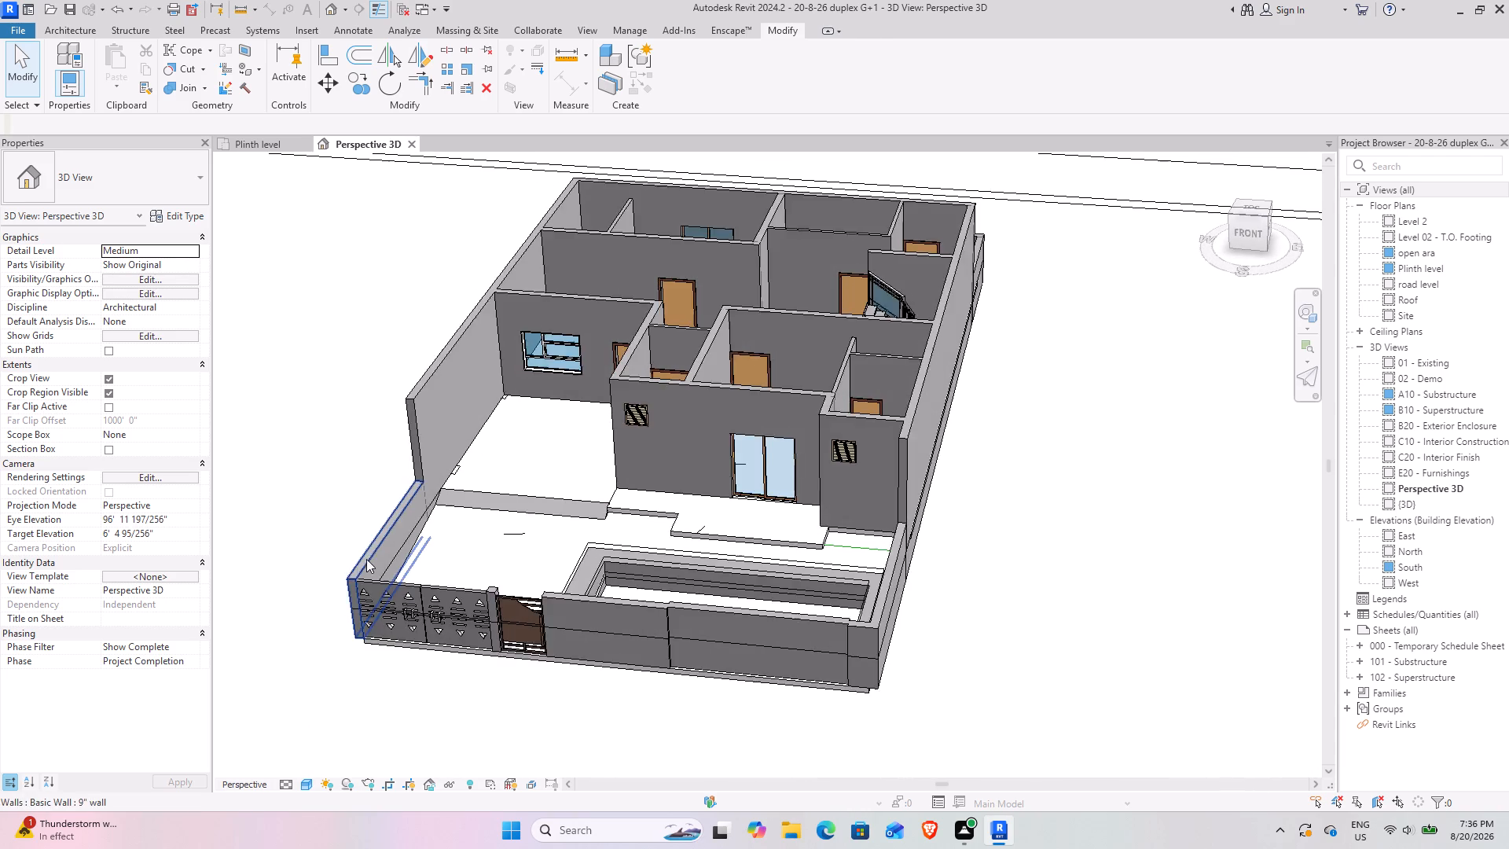
{"action": "middle_click_drag", "start_coordinate": [371, 559], "coordinate": [408, 585]}
{"action": "middle_click_drag", "start_coordinate": [457, 668], "coordinate": [509, 663], "text": "shift"}
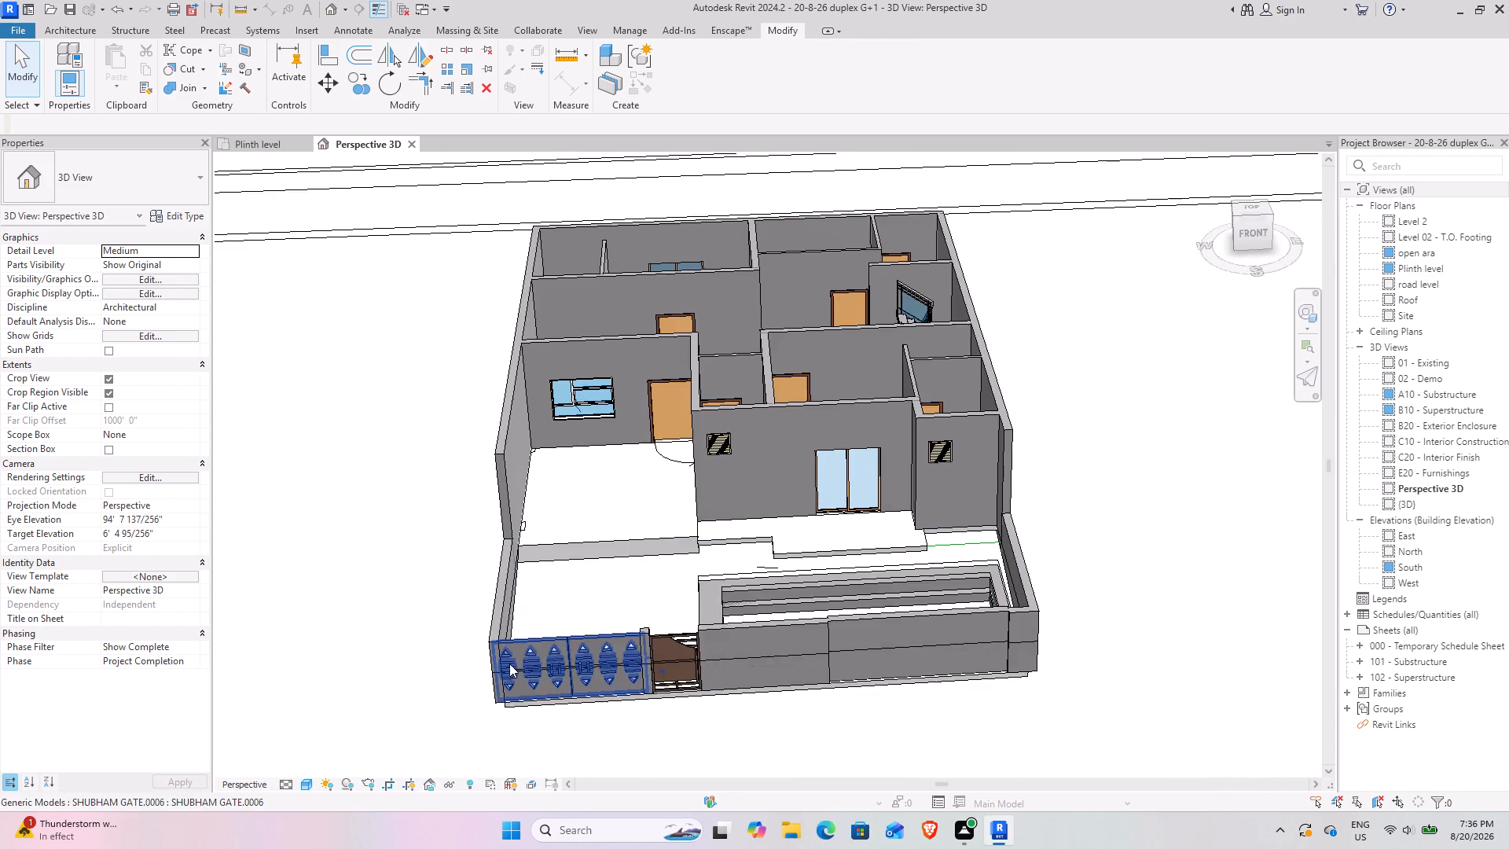
{"action": "middle_click_drag", "start_coordinate": [609, 646], "coordinate": [610, 432]}
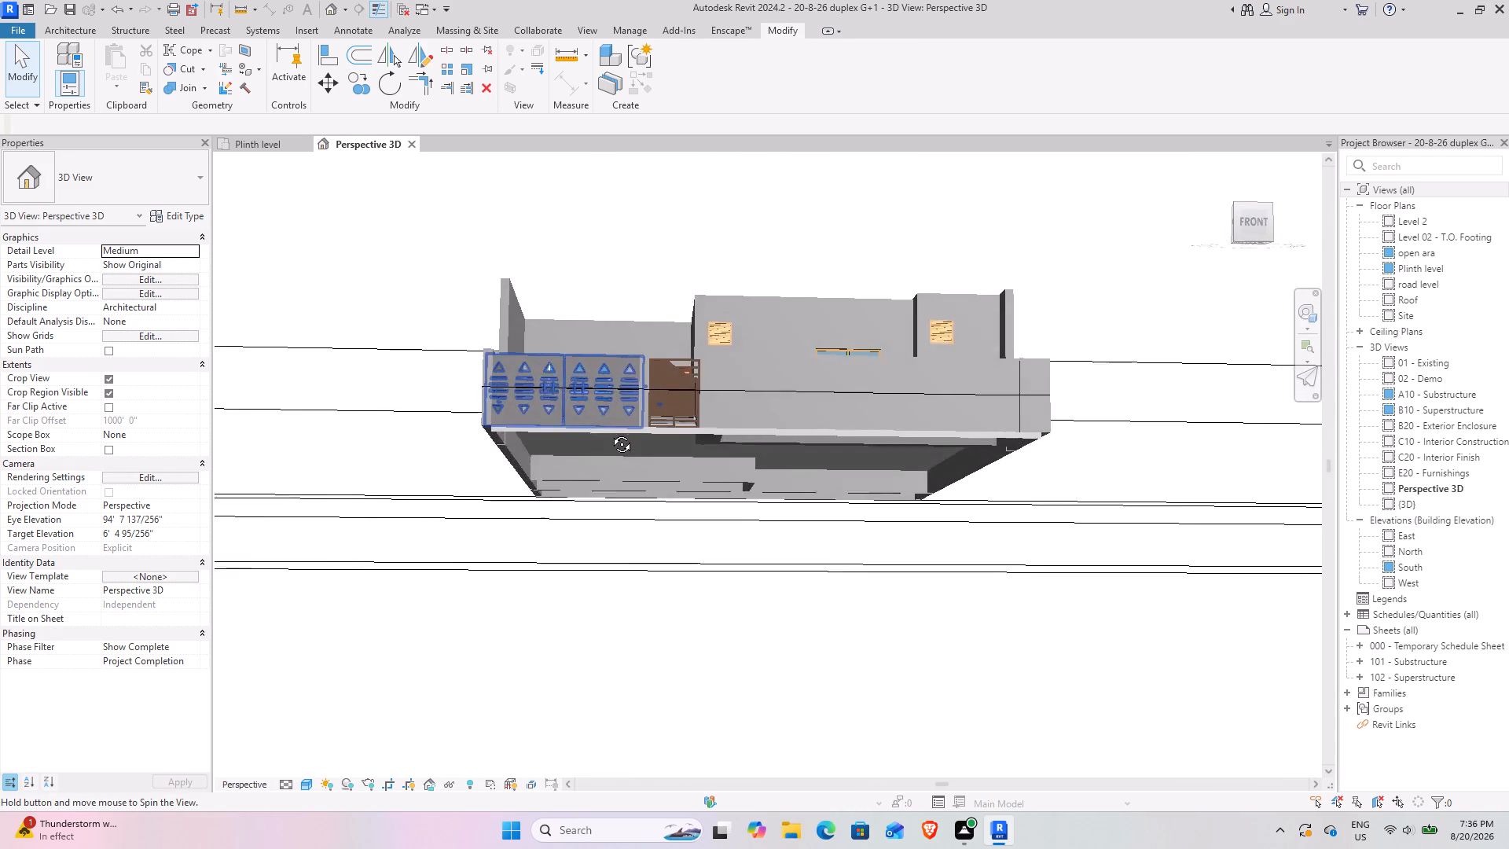
{"action": "middle_click_drag", "start_coordinate": [610, 432], "coordinate": [533, 558]}
{"action": "middle_click_drag", "start_coordinate": [635, 544], "coordinate": [598, 634]}
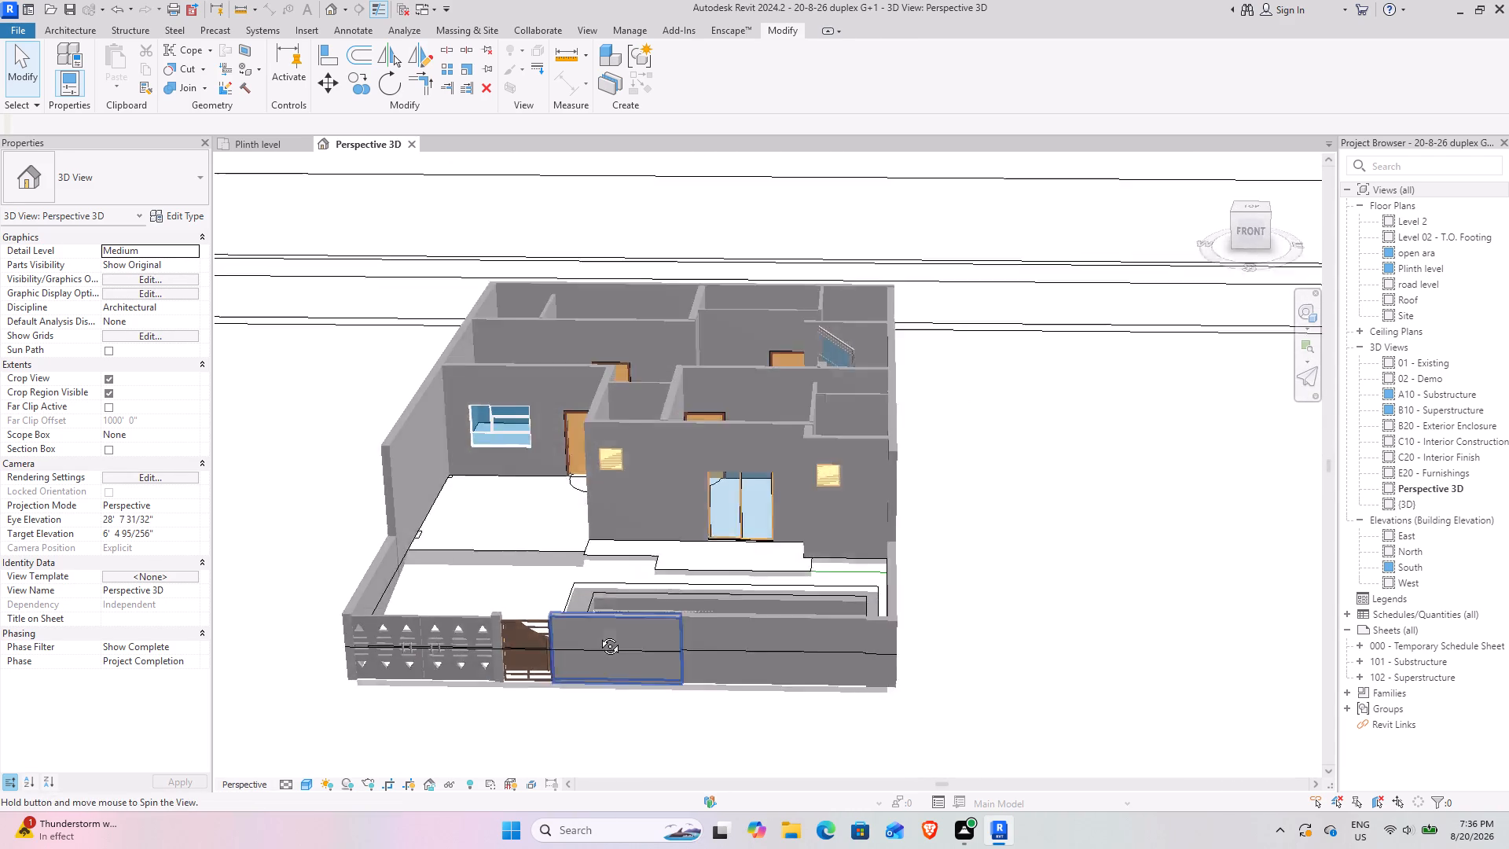
{"action": "middle_click_drag", "start_coordinate": [598, 634], "coordinate": [585, 656]}
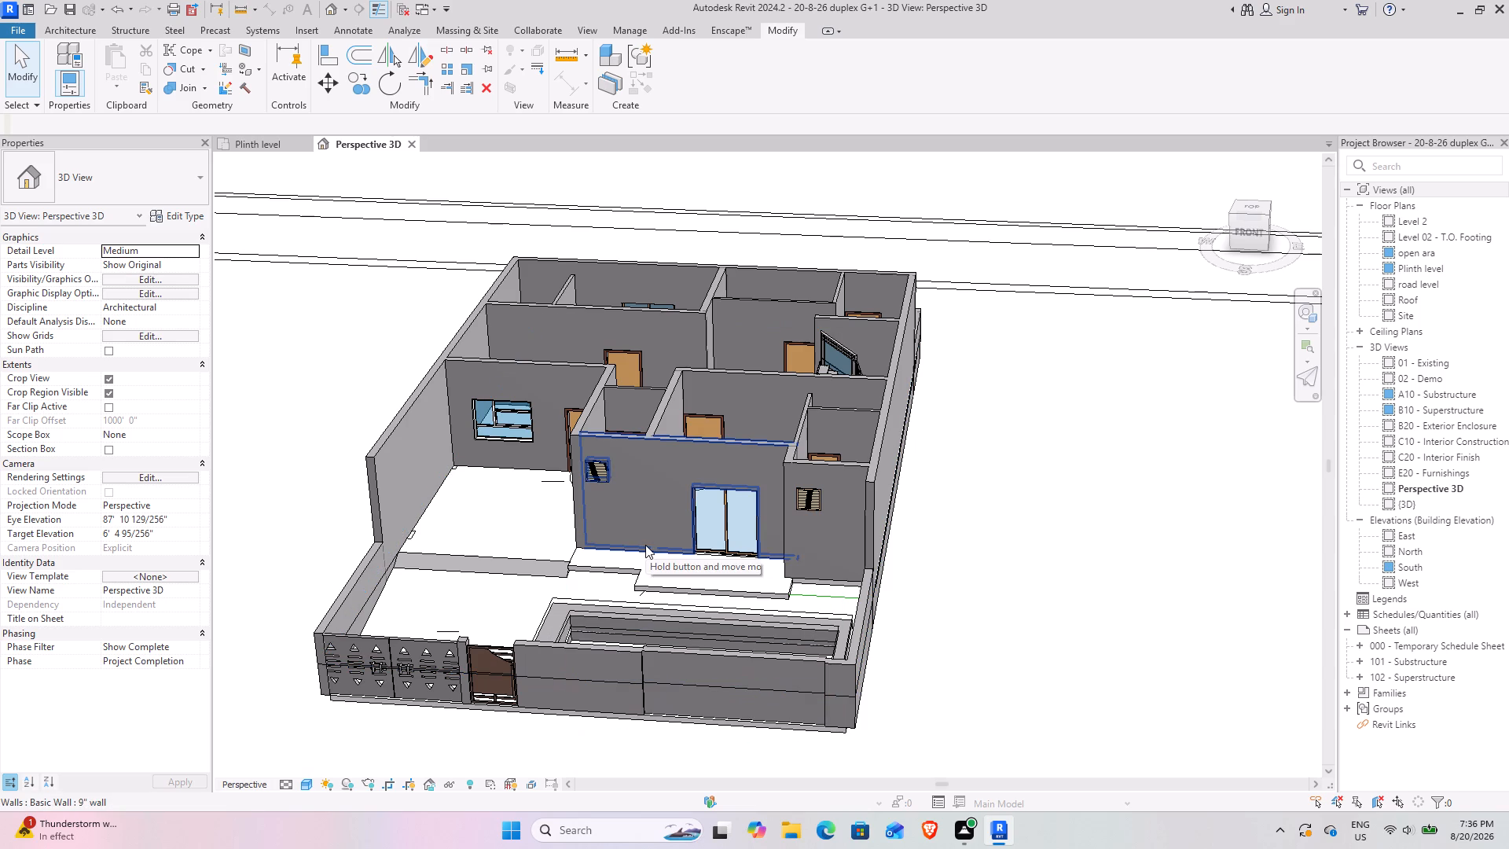
{"action": "scroll", "coordinate": [544, 410], "scroll_direction": "down", "scroll_amount": 1}
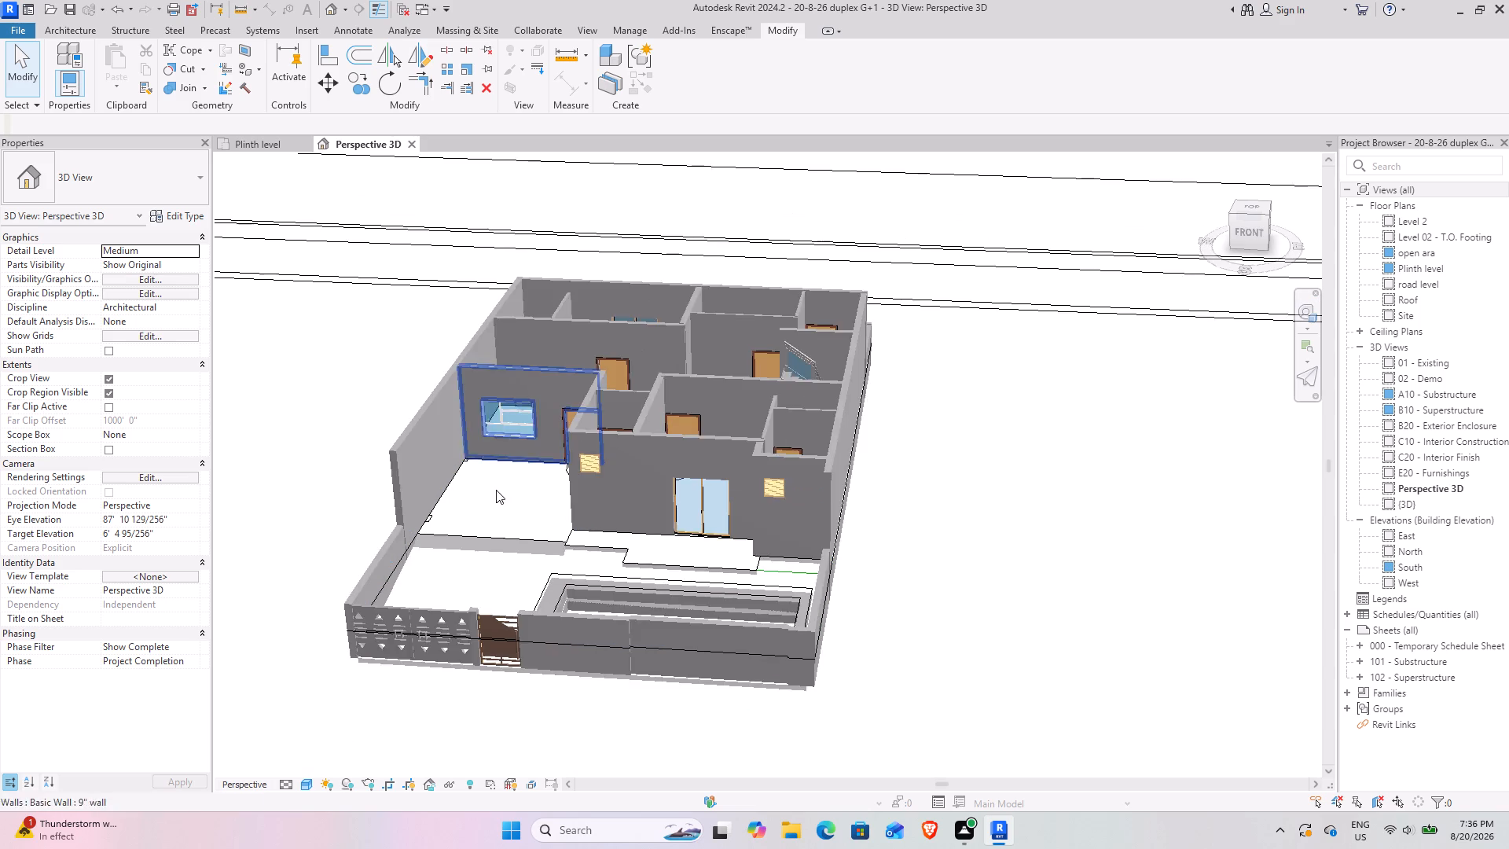
{"action": "middle_click_drag", "start_coordinate": [488, 511], "coordinate": [577, 679], "text": "shift"}
{"action": "middle_click_drag", "start_coordinate": [552, 662], "coordinate": [524, 564], "text": "shift"}
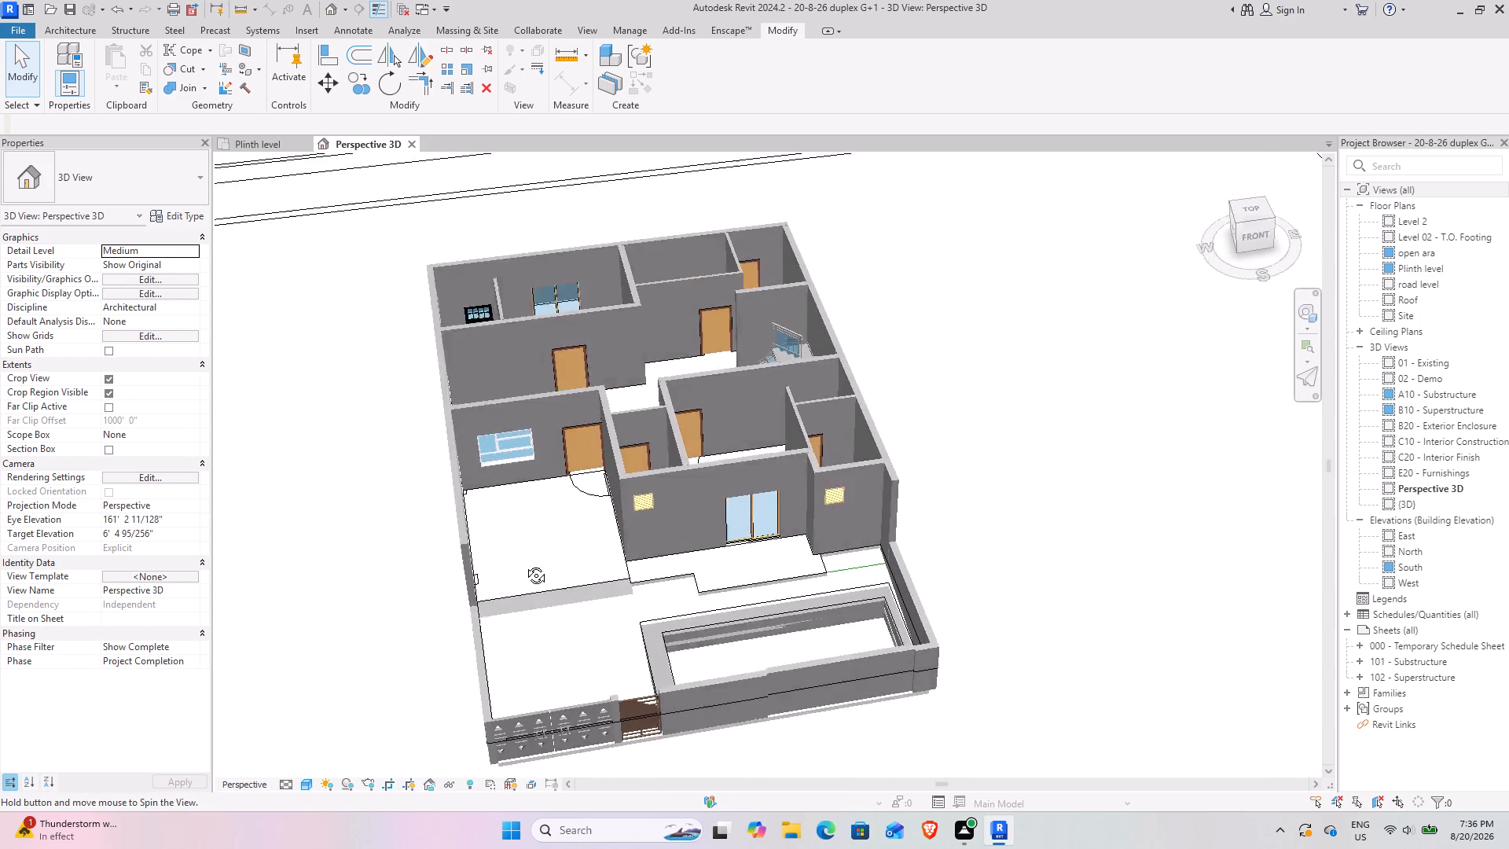
{"action": "middle_click_drag", "start_coordinate": [524, 564], "coordinate": [508, 580], "text": "shift"}
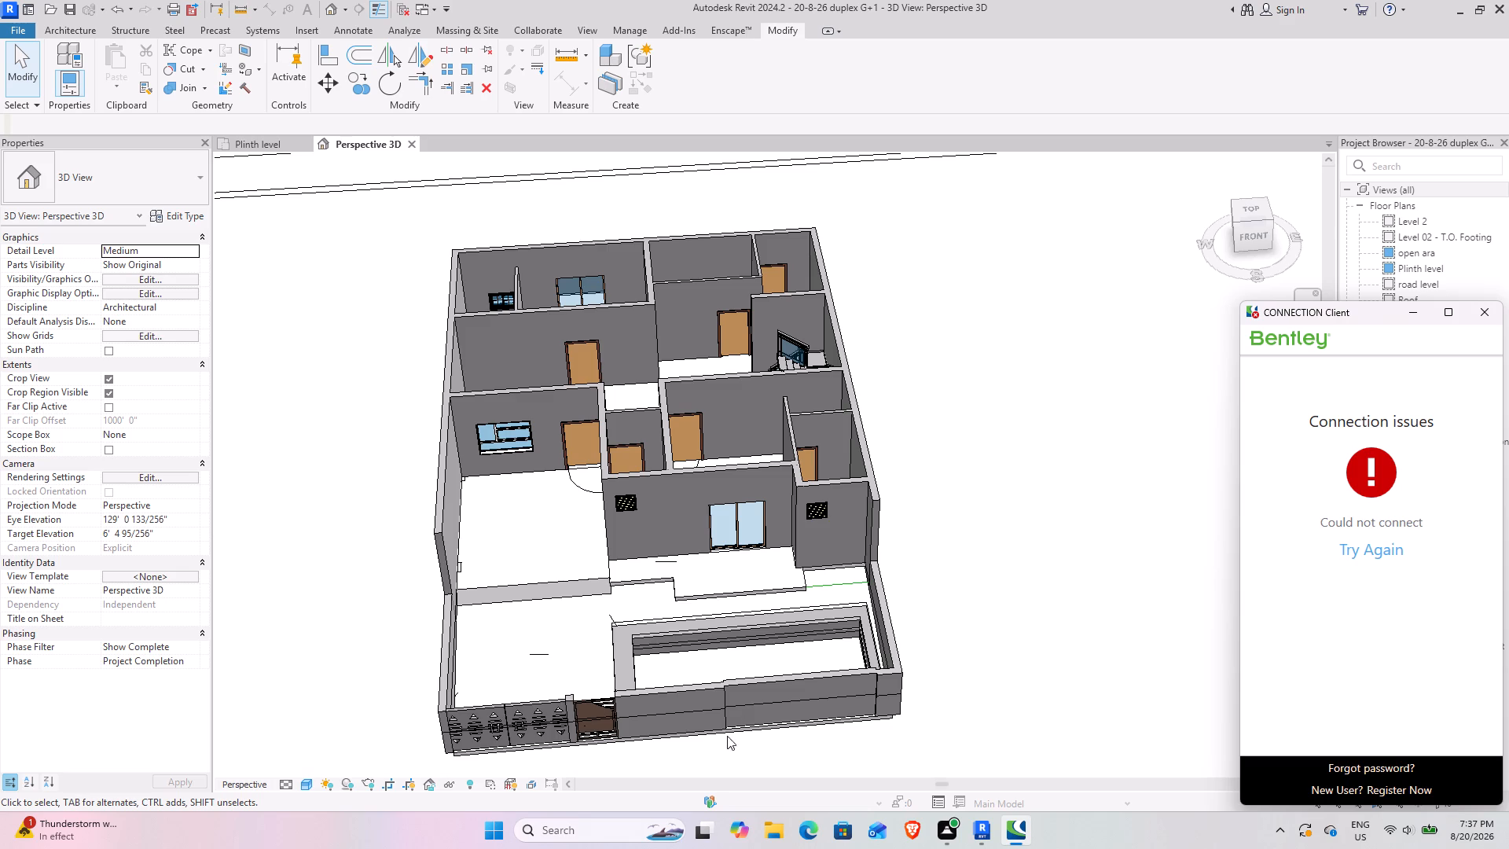
Close the Bentley CONNECTION Client window.
{"action": "left_click", "coordinate": [1496, 311]}
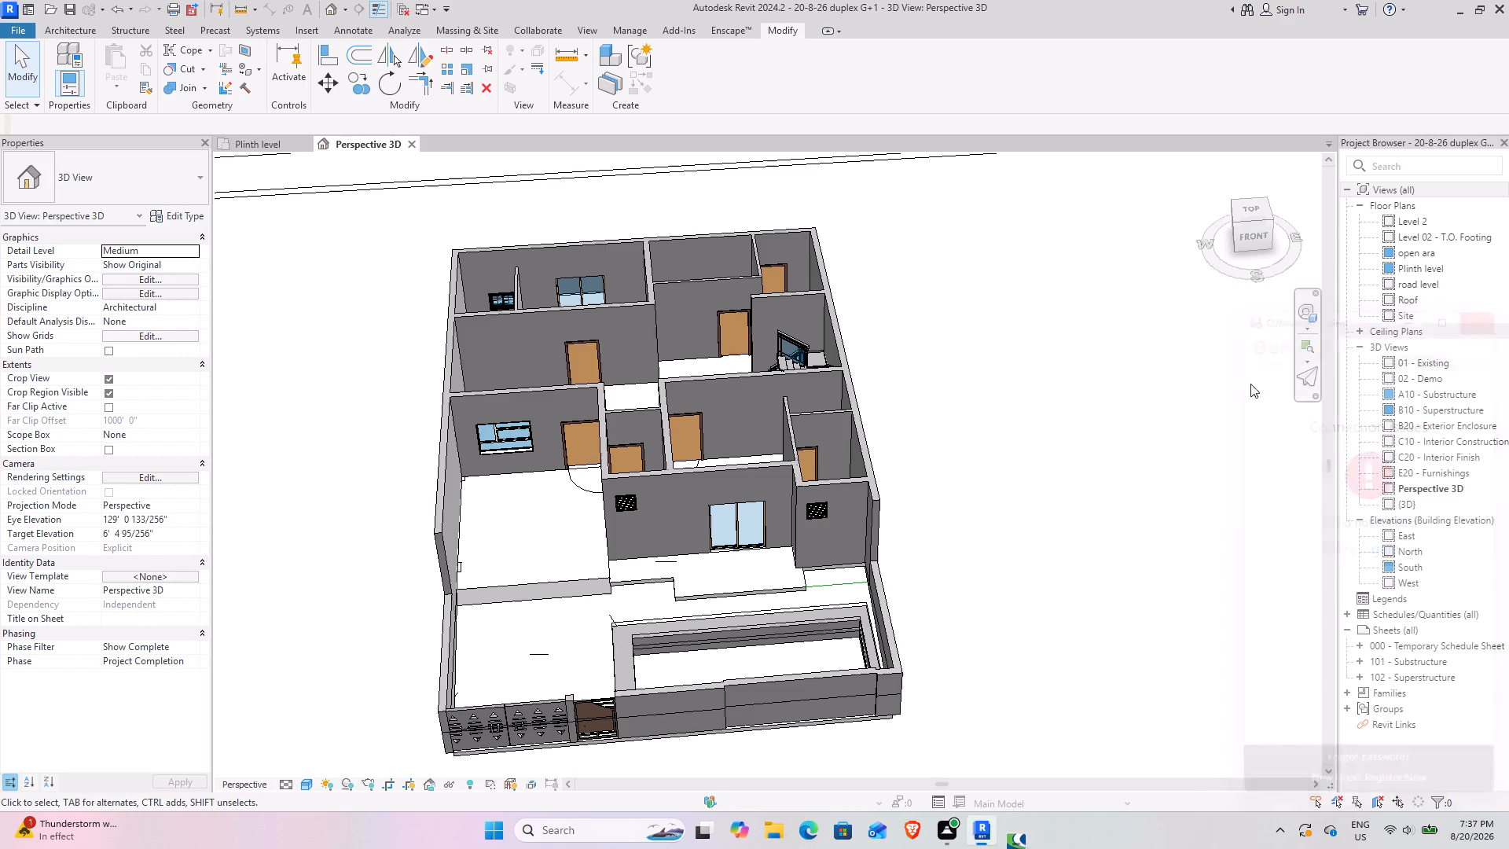
Examine the house's front face and front boundary wall in the perspective view, starting from the straight front orientation.
{"action": "middle_click_drag", "start_coordinate": [707, 640], "coordinate": [714, 443]}
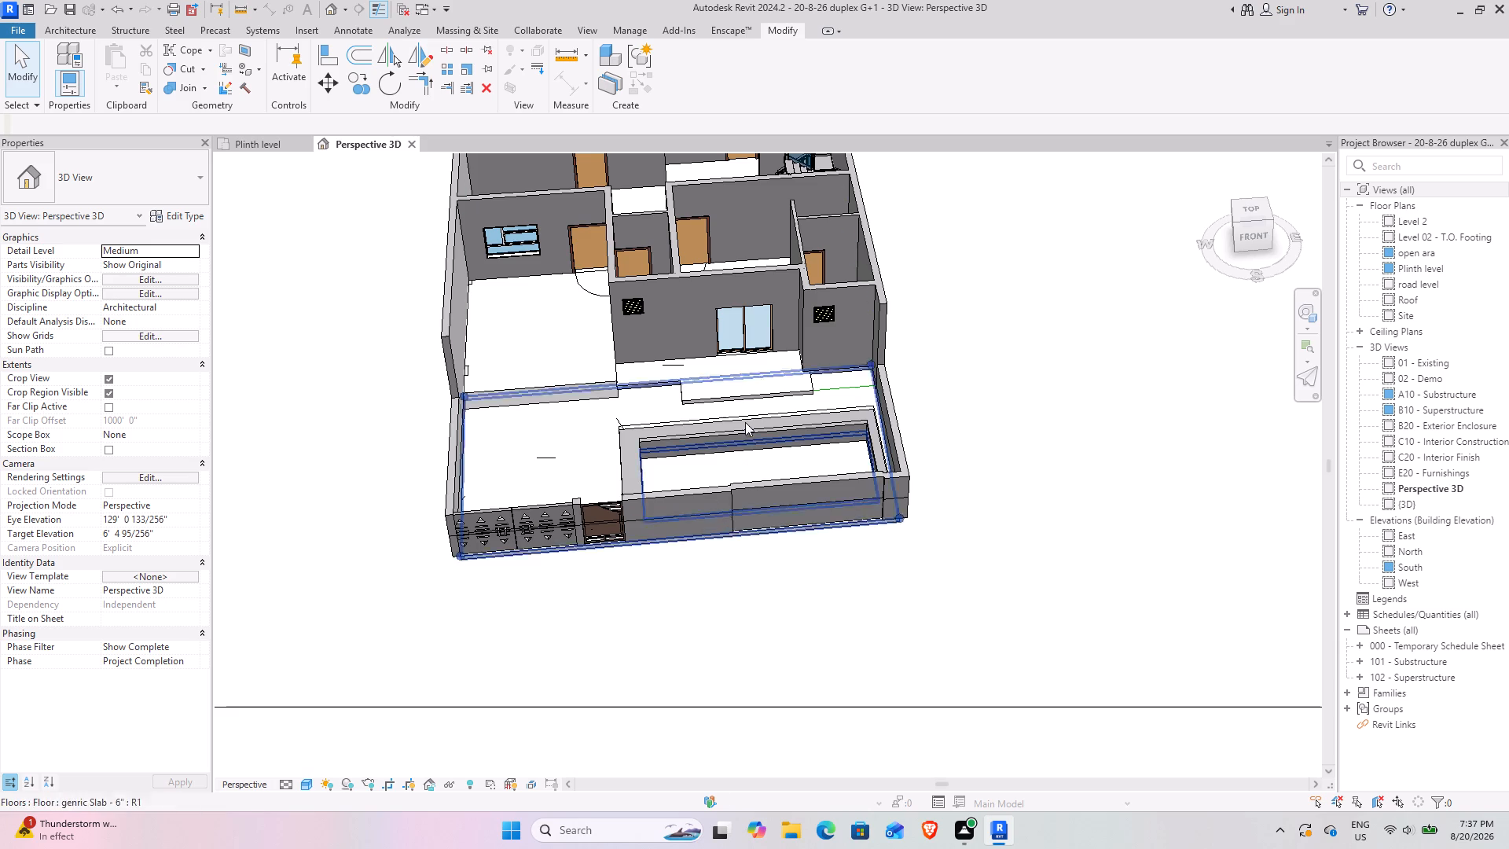
{"action": "middle_click_drag", "start_coordinate": [759, 399], "coordinate": [795, 476]}
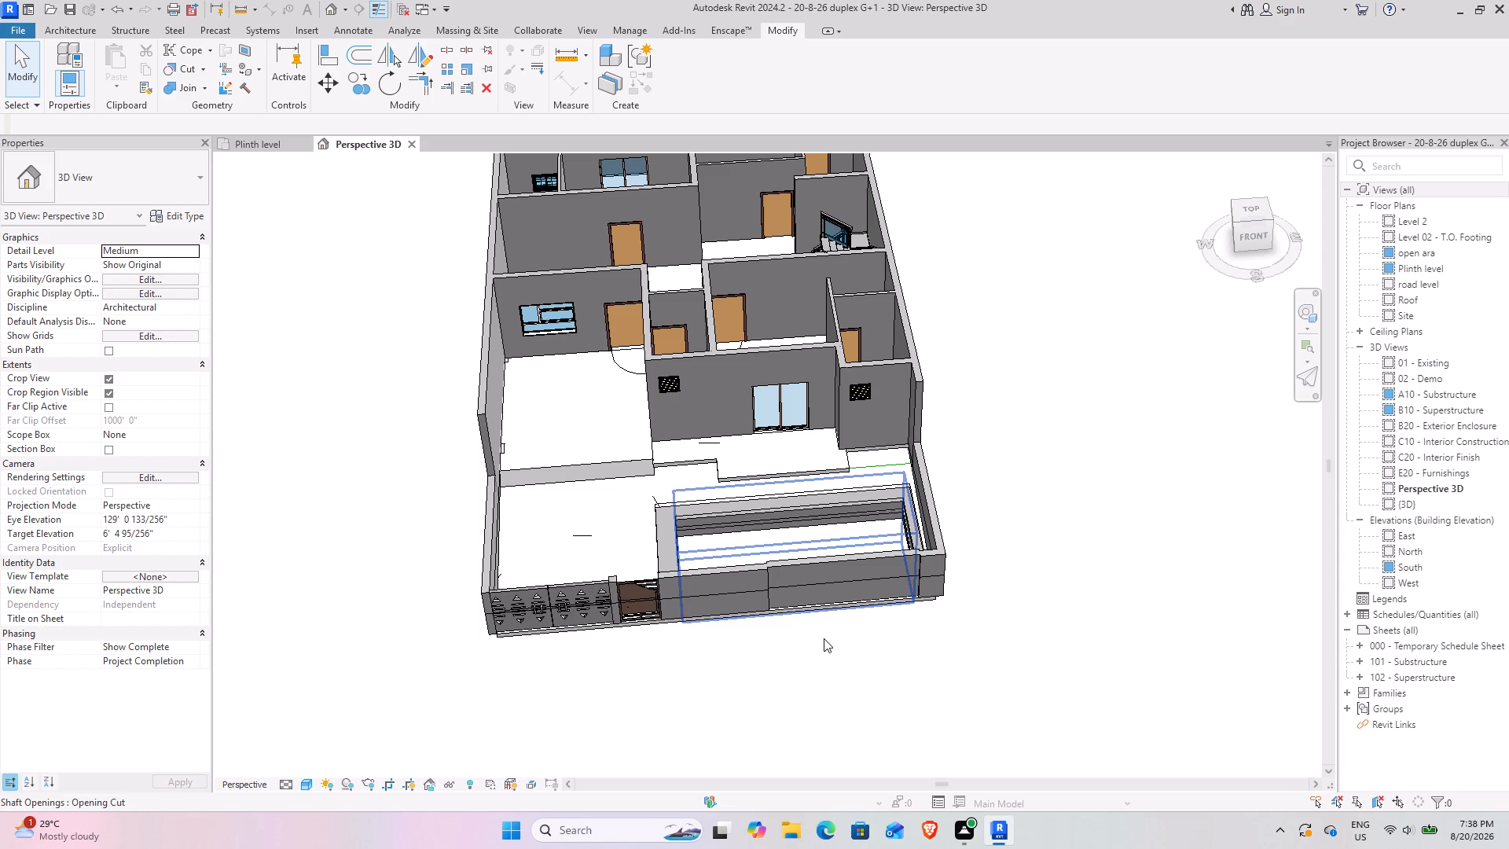
{"action": "left_click", "coordinate": [1254, 230]}
{"action": "scroll", "coordinate": [767, 462], "scroll_direction": "up", "scroll_amount": 2}
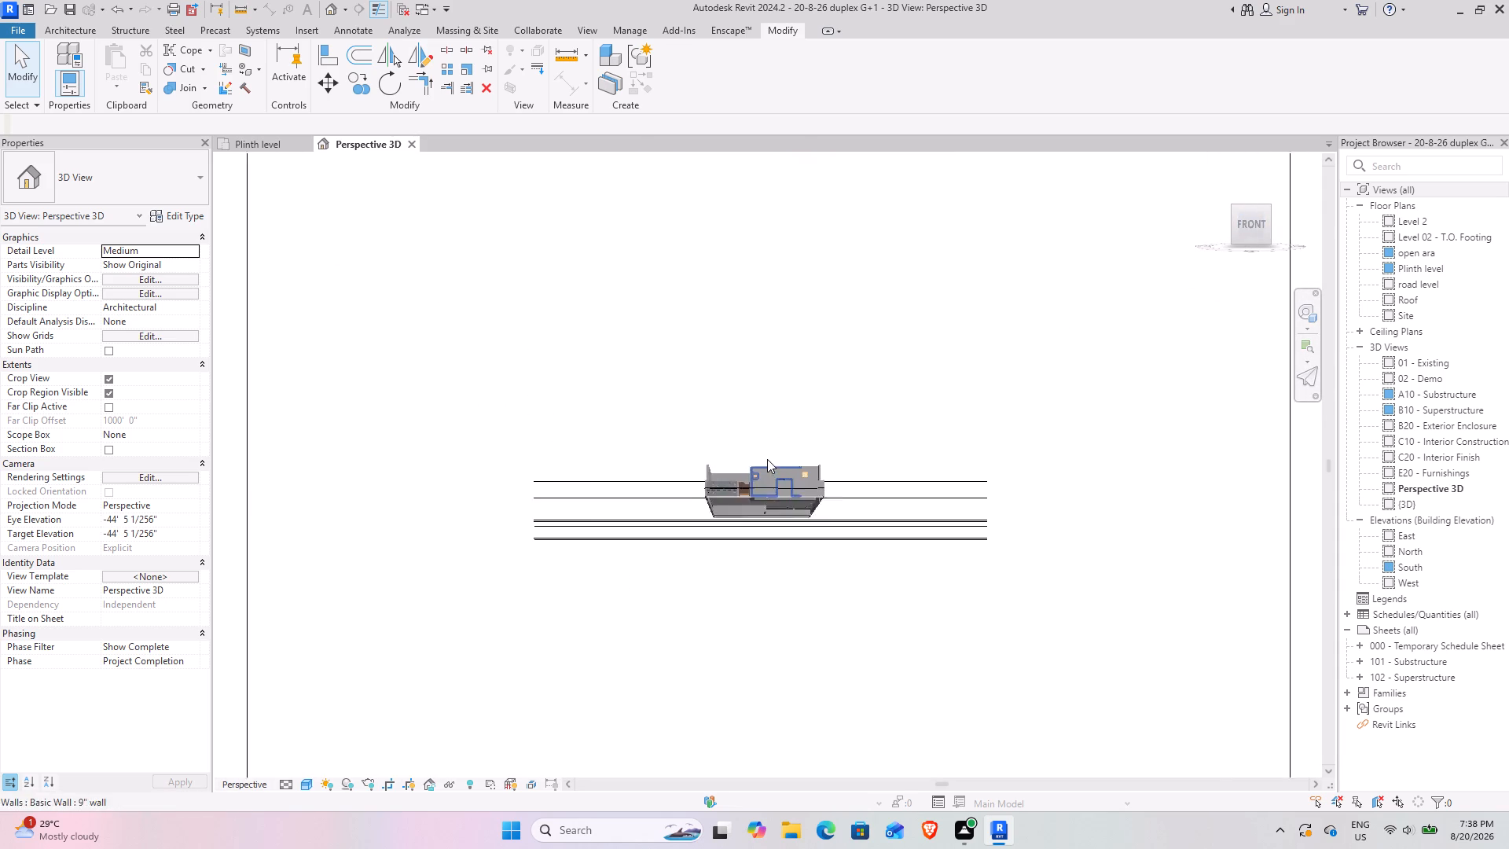
{"action": "scroll", "coordinate": [767, 459], "scroll_direction": "up", "scroll_amount": 14}
{"action": "scroll", "coordinate": [855, 456], "scroll_direction": "down", "scroll_amount": 2}
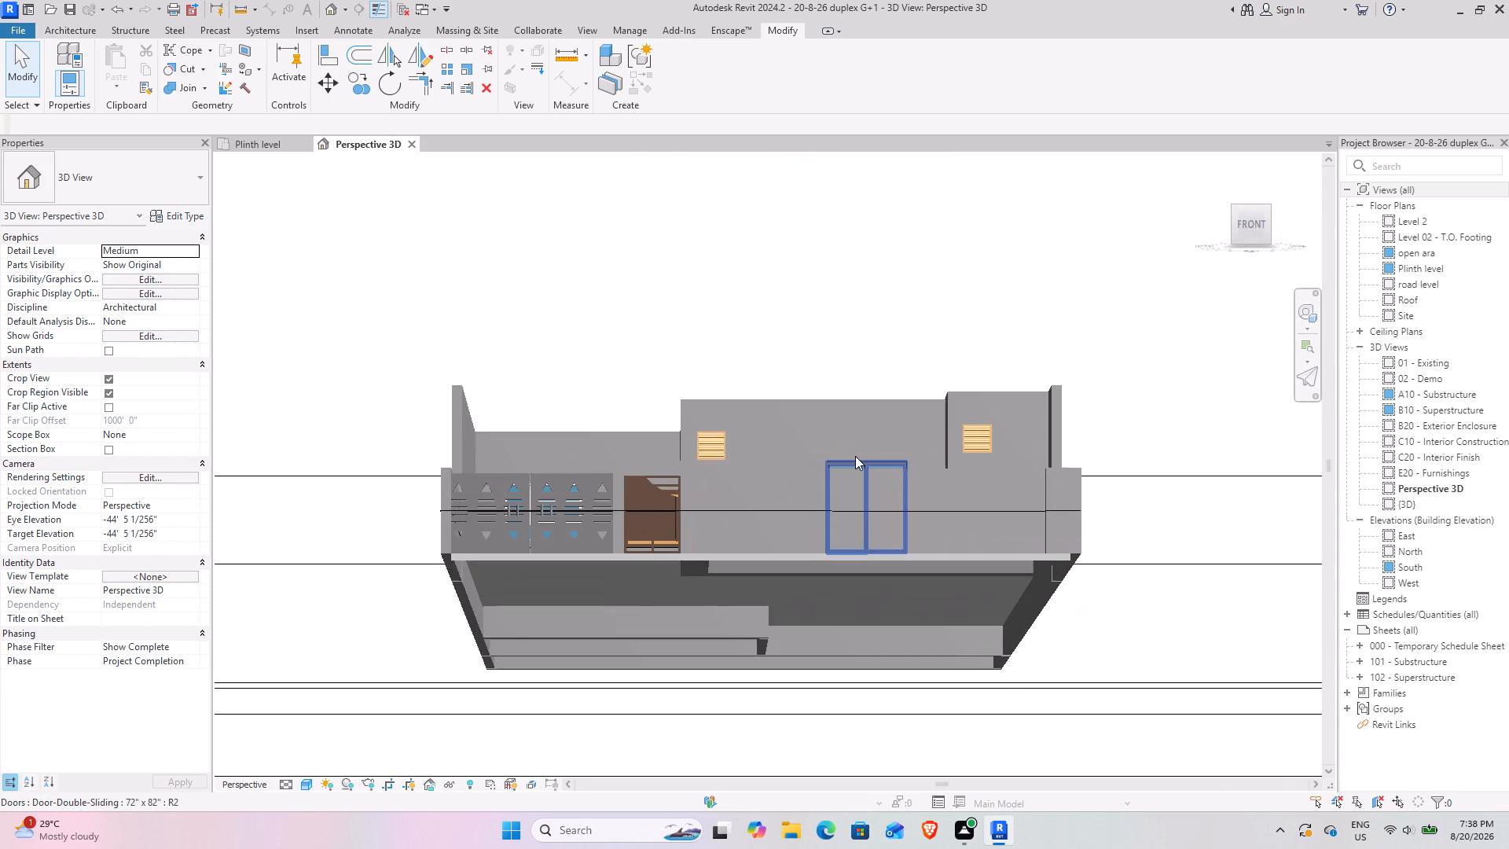
{"action": "middle_click_drag", "start_coordinate": [857, 452], "coordinate": [854, 542], "text": "shift"}
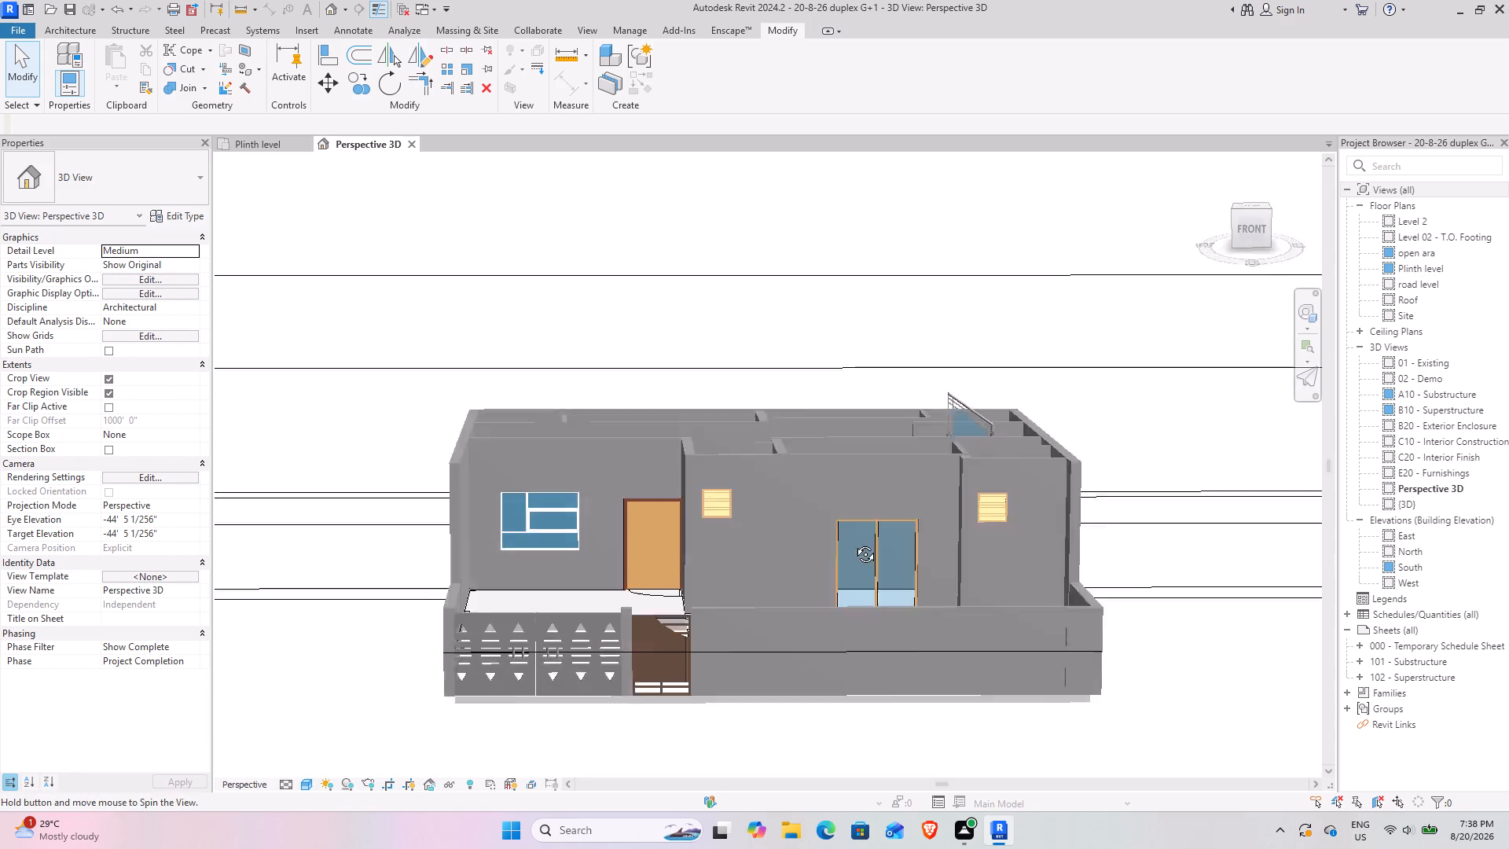
{"action": "middle_click_drag", "start_coordinate": [854, 542], "coordinate": [839, 558], "text": "shift"}
{"action": "scroll", "coordinate": [752, 542], "scroll_direction": "down", "scroll_amount": 2}
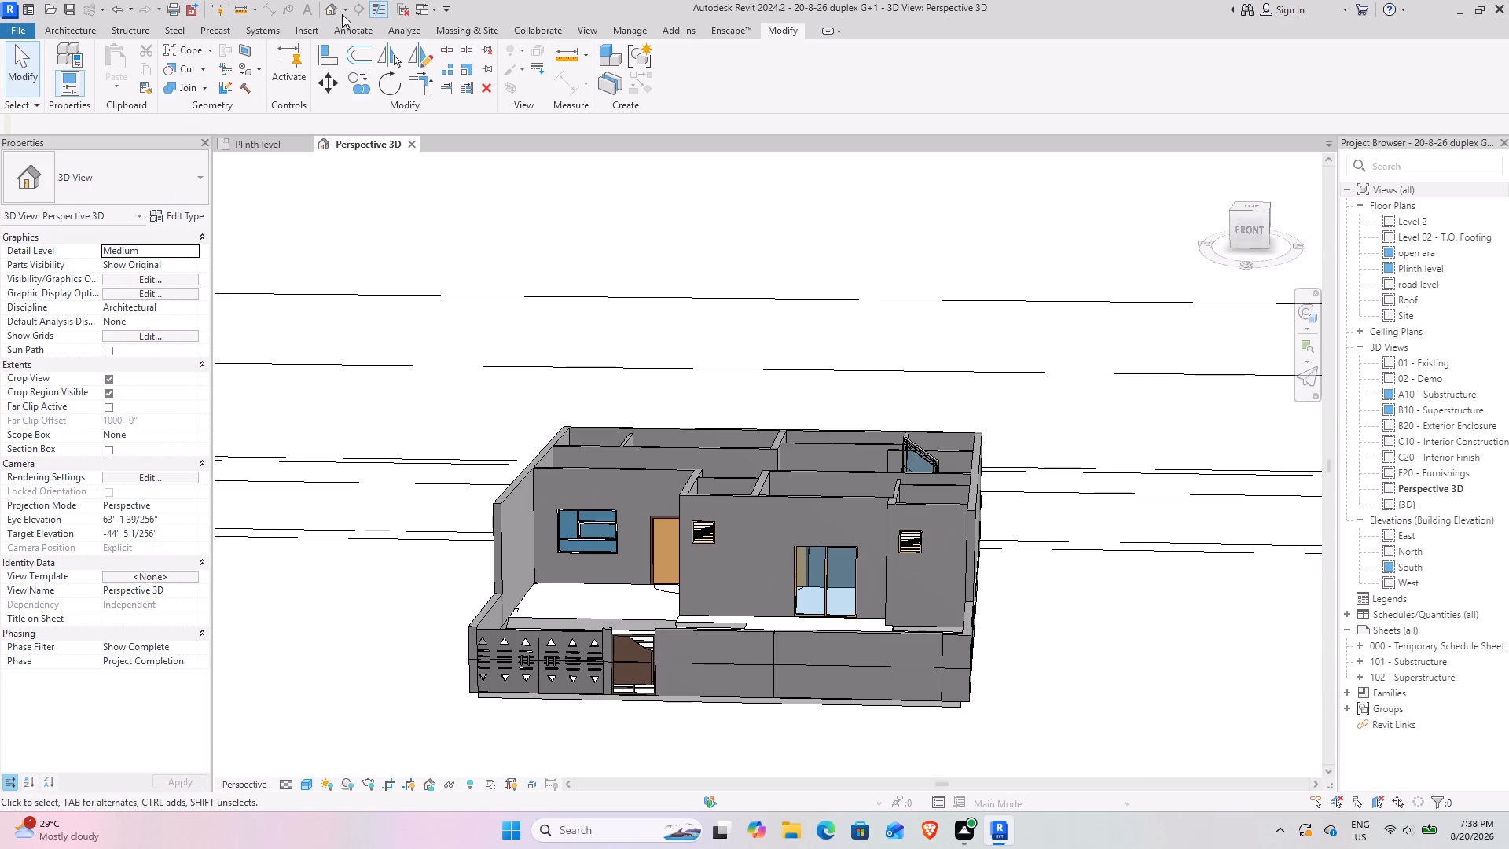
Open the default {3D} view and change its visual style.
{"action": "left_click", "coordinate": [334, 8]}
{"action": "left_click", "coordinate": [695, 369]}
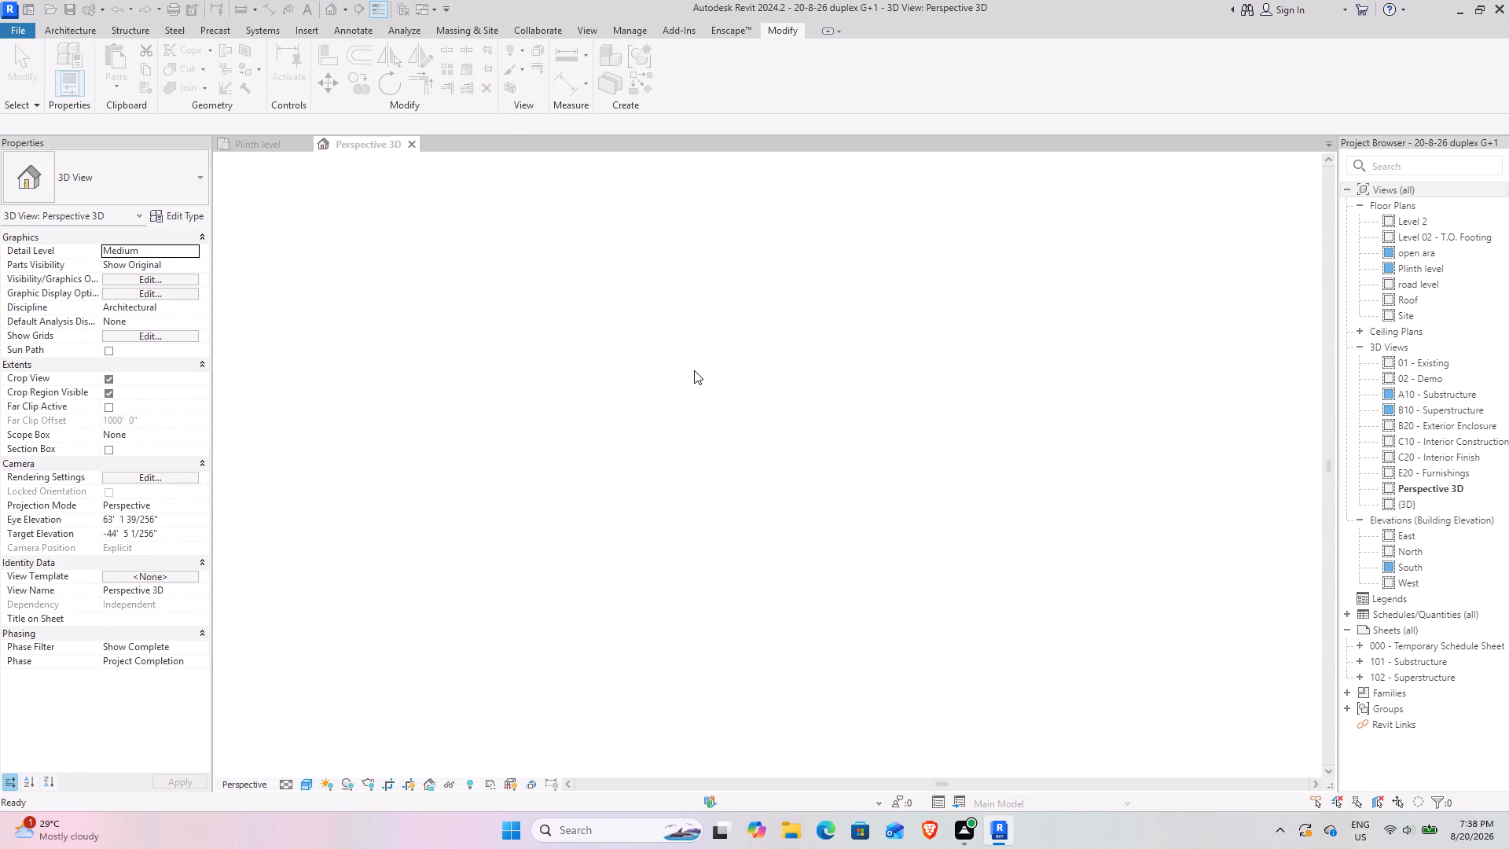
{"action": "left_click", "coordinate": [305, 790]}
{"action": "left_click", "coordinate": [329, 720]}
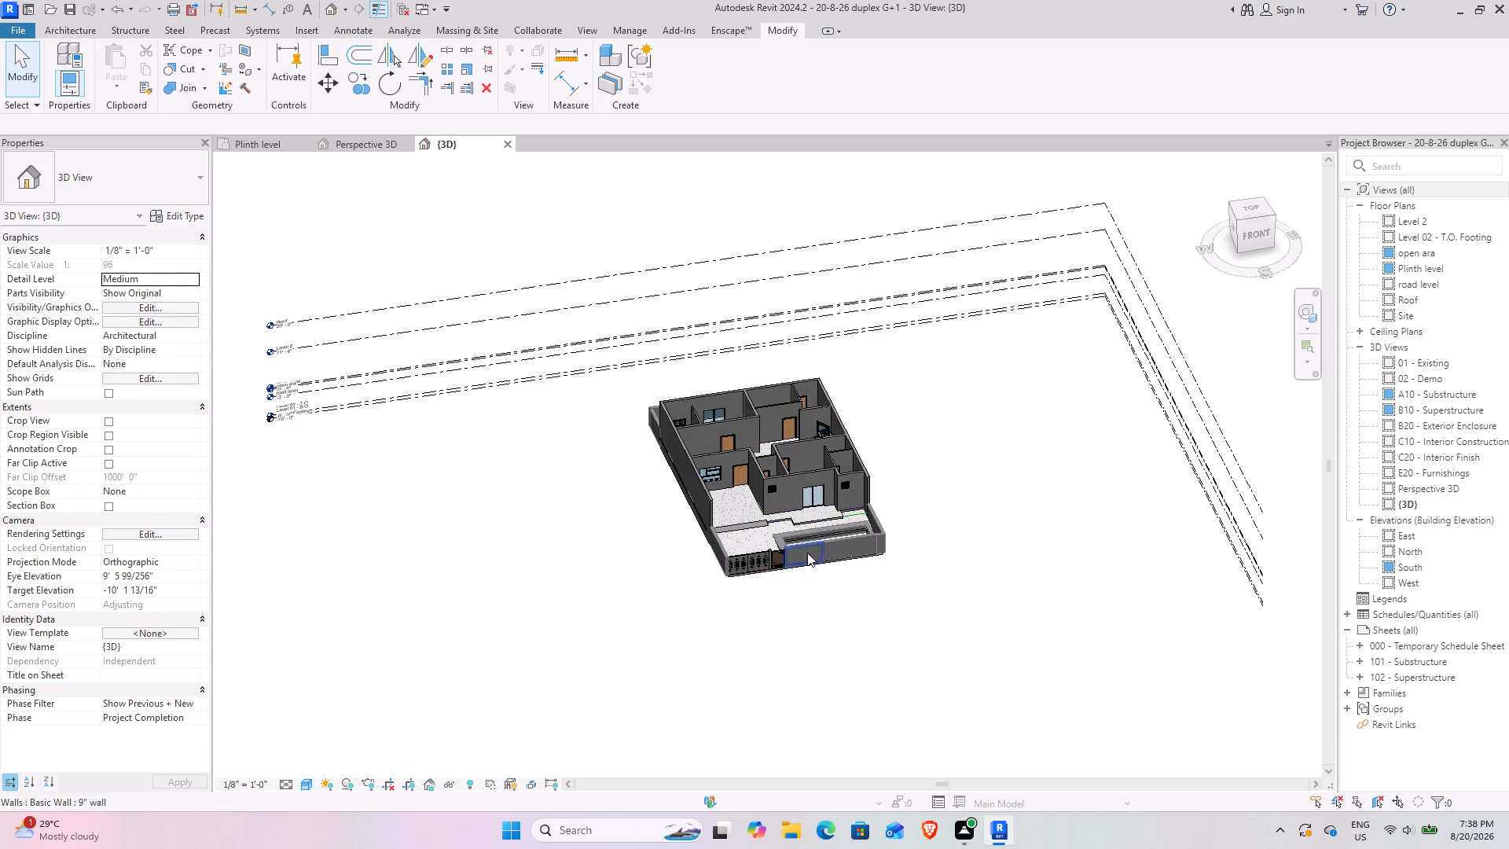
Duplicate the type of the front boundary wall segment beside the brown gate as 9" wall 2.
{"action": "scroll", "coordinate": [831, 496], "scroll_direction": "up", "scroll_amount": 6}
{"action": "scroll", "coordinate": [798, 623], "scroll_direction": "down", "scroll_amount": 1}
{"action": "middle_click_drag", "start_coordinate": [779, 639], "coordinate": [693, 542], "text": "shift"}
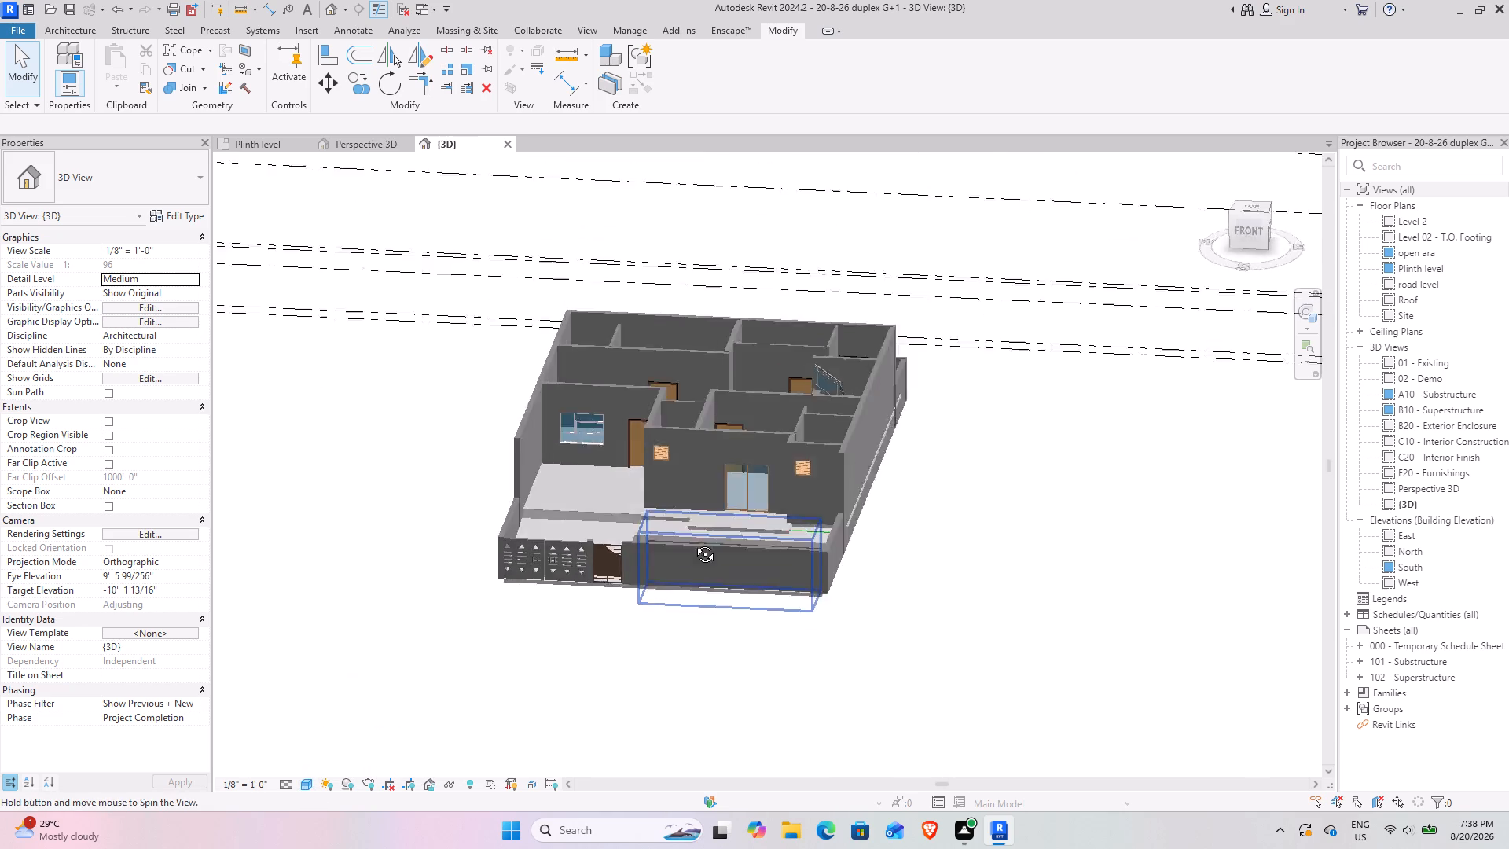
{"action": "middle_click_drag", "start_coordinate": [693, 542], "coordinate": [689, 529], "text": "shift"}
{"action": "middle_click_drag", "start_coordinate": [575, 572], "coordinate": [631, 519], "text": "shift"}
{"action": "scroll", "coordinate": [762, 495], "scroll_direction": "up", "scroll_amount": 3}
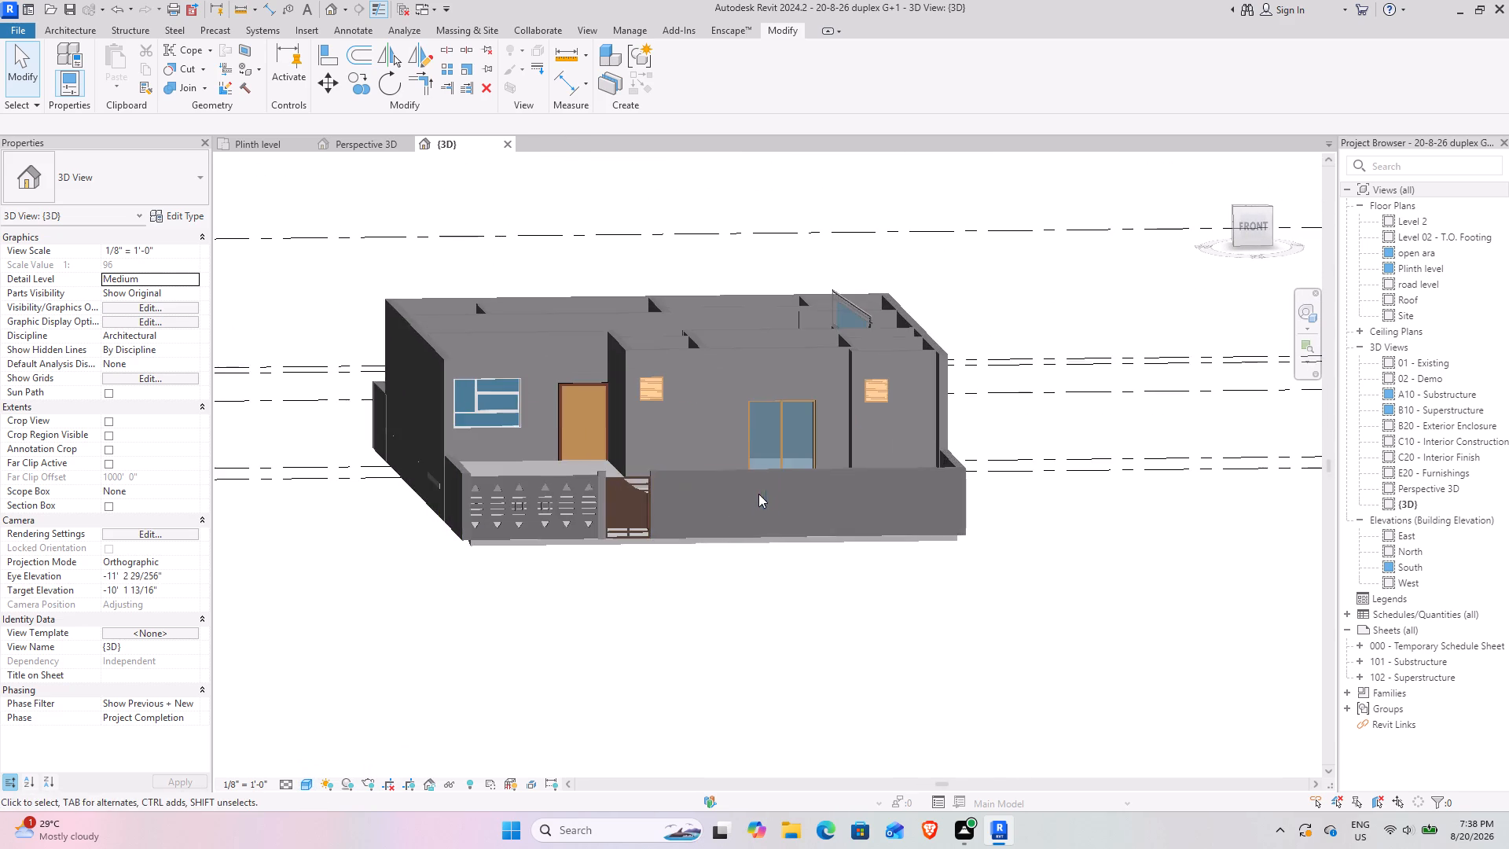
{"action": "scroll", "coordinate": [704, 518], "scroll_direction": "up", "scroll_amount": 3}
{"action": "middle_click_drag", "start_coordinate": [642, 593], "coordinate": [616, 630], "text": "shift"}
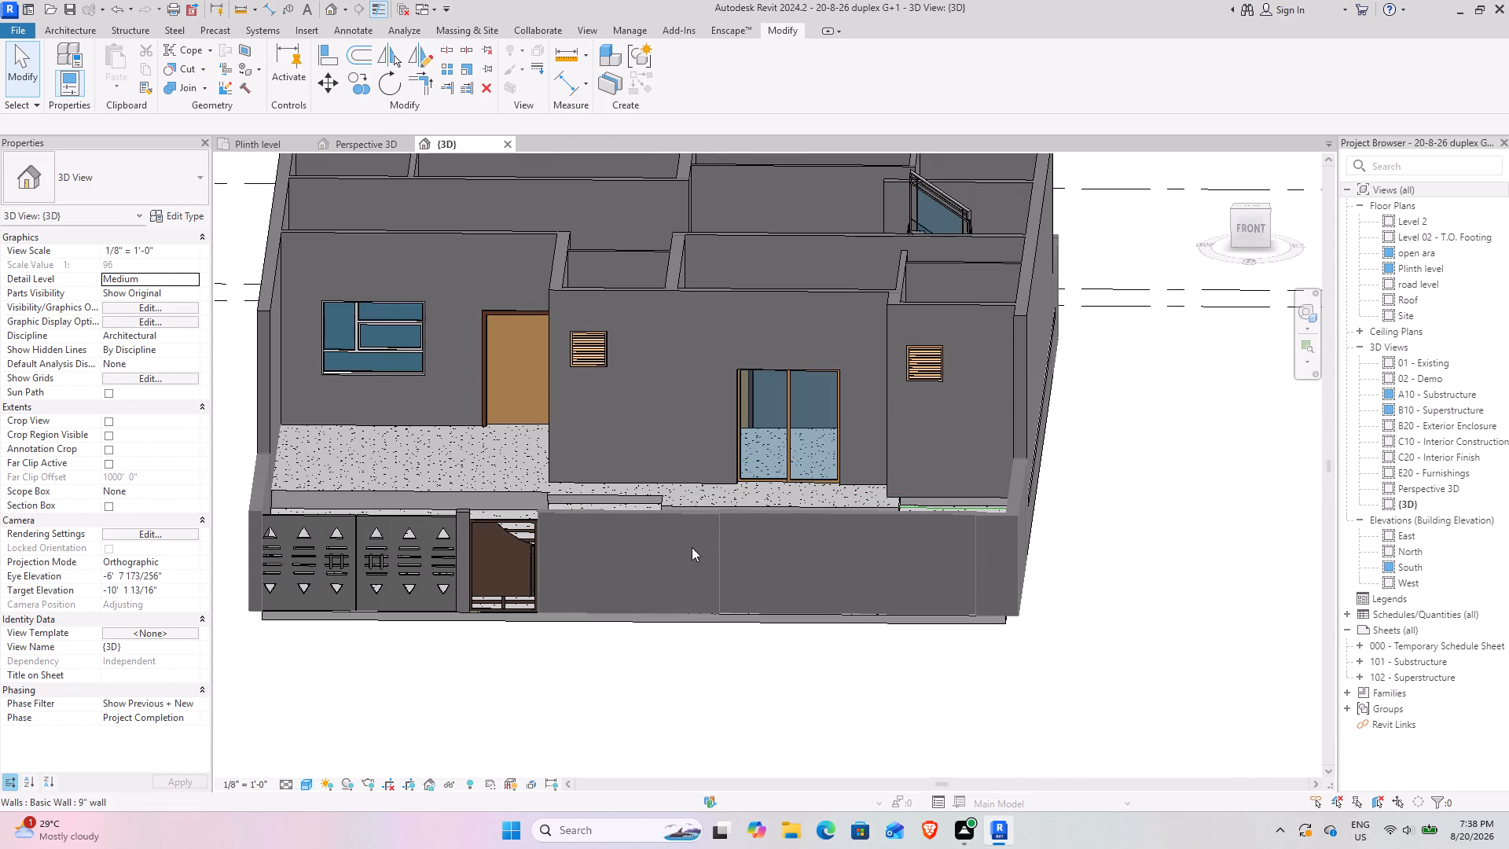
{"action": "left_click", "coordinate": [699, 516]}
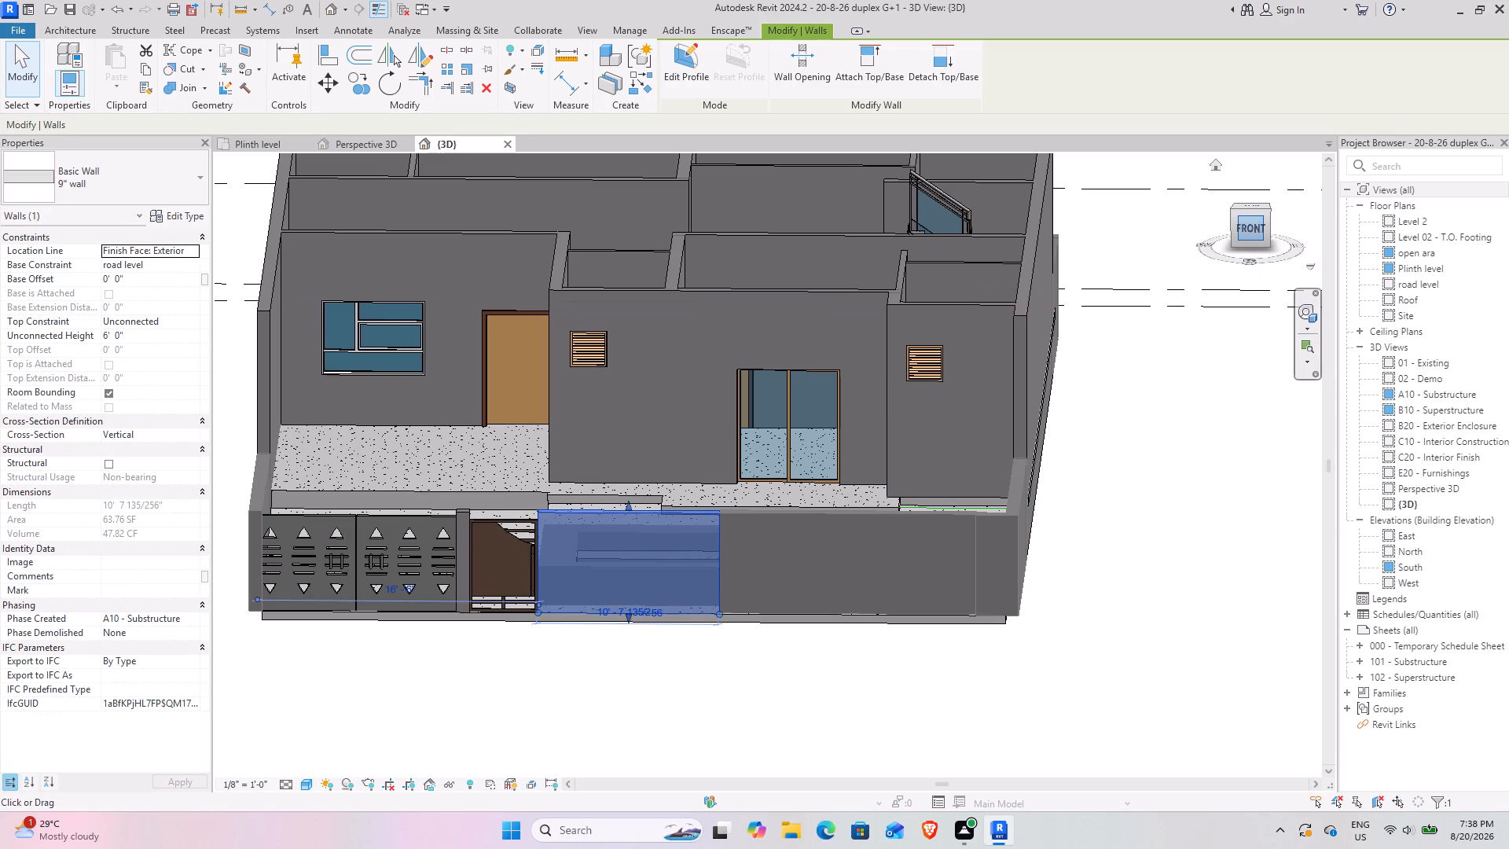
{"action": "left_click", "coordinate": [1257, 237]}
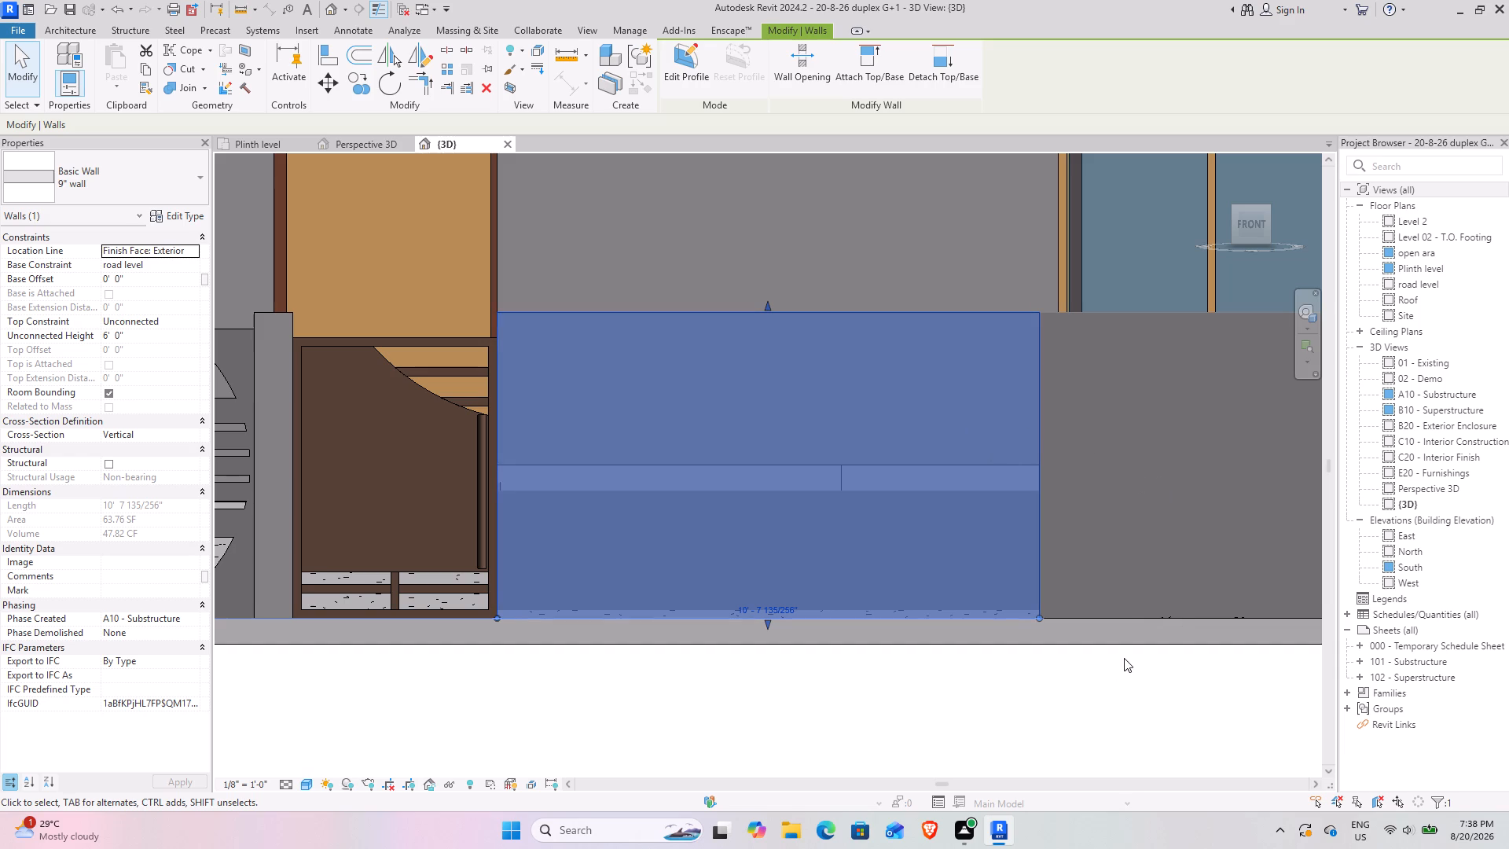
{"action": "middle_click_drag", "start_coordinate": [1098, 661], "coordinate": [944, 649]}
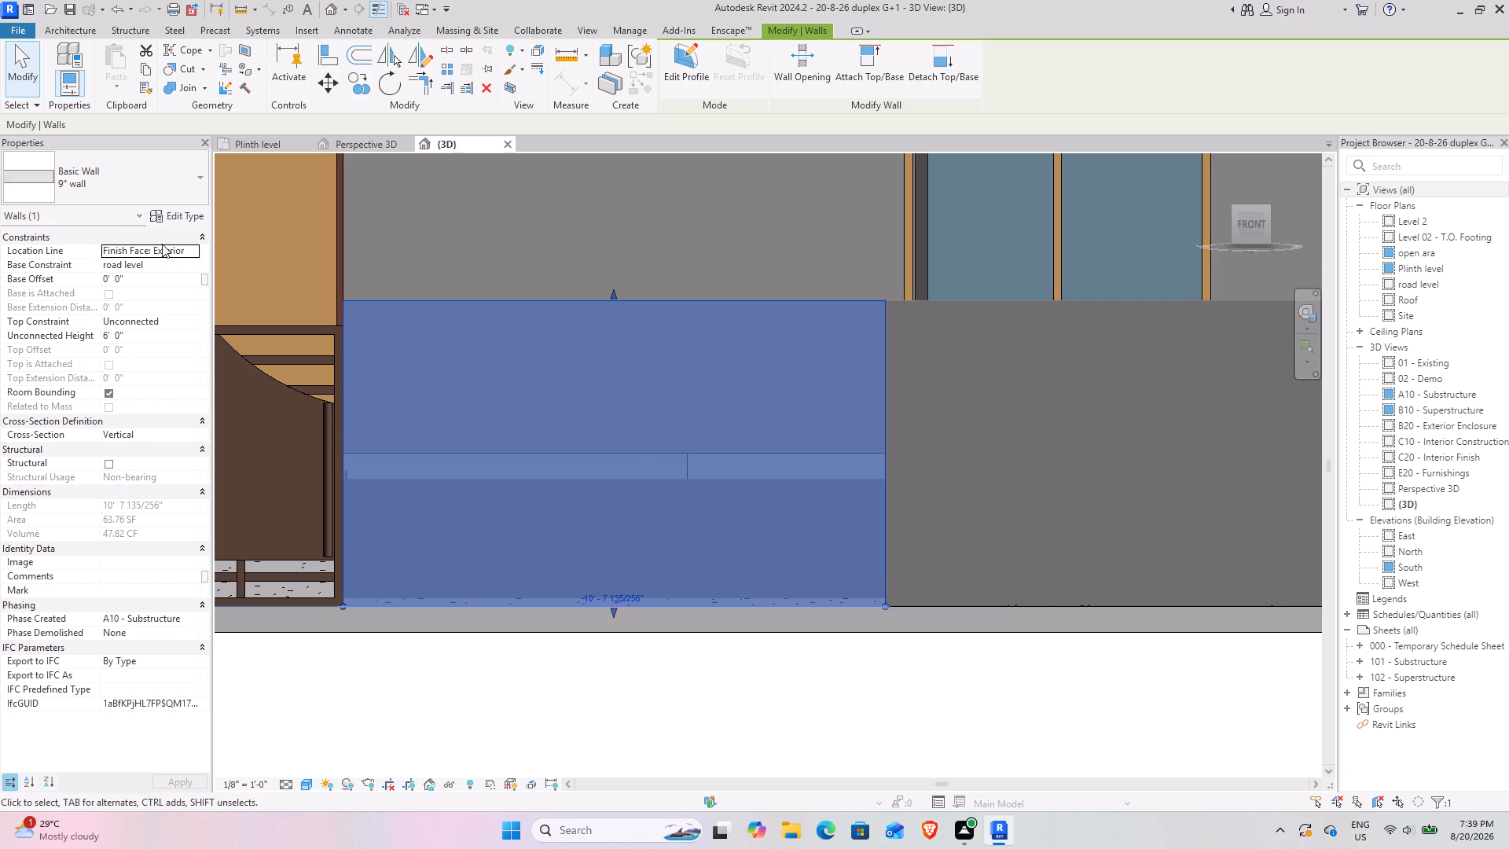
{"action": "left_click", "coordinate": [191, 214]}
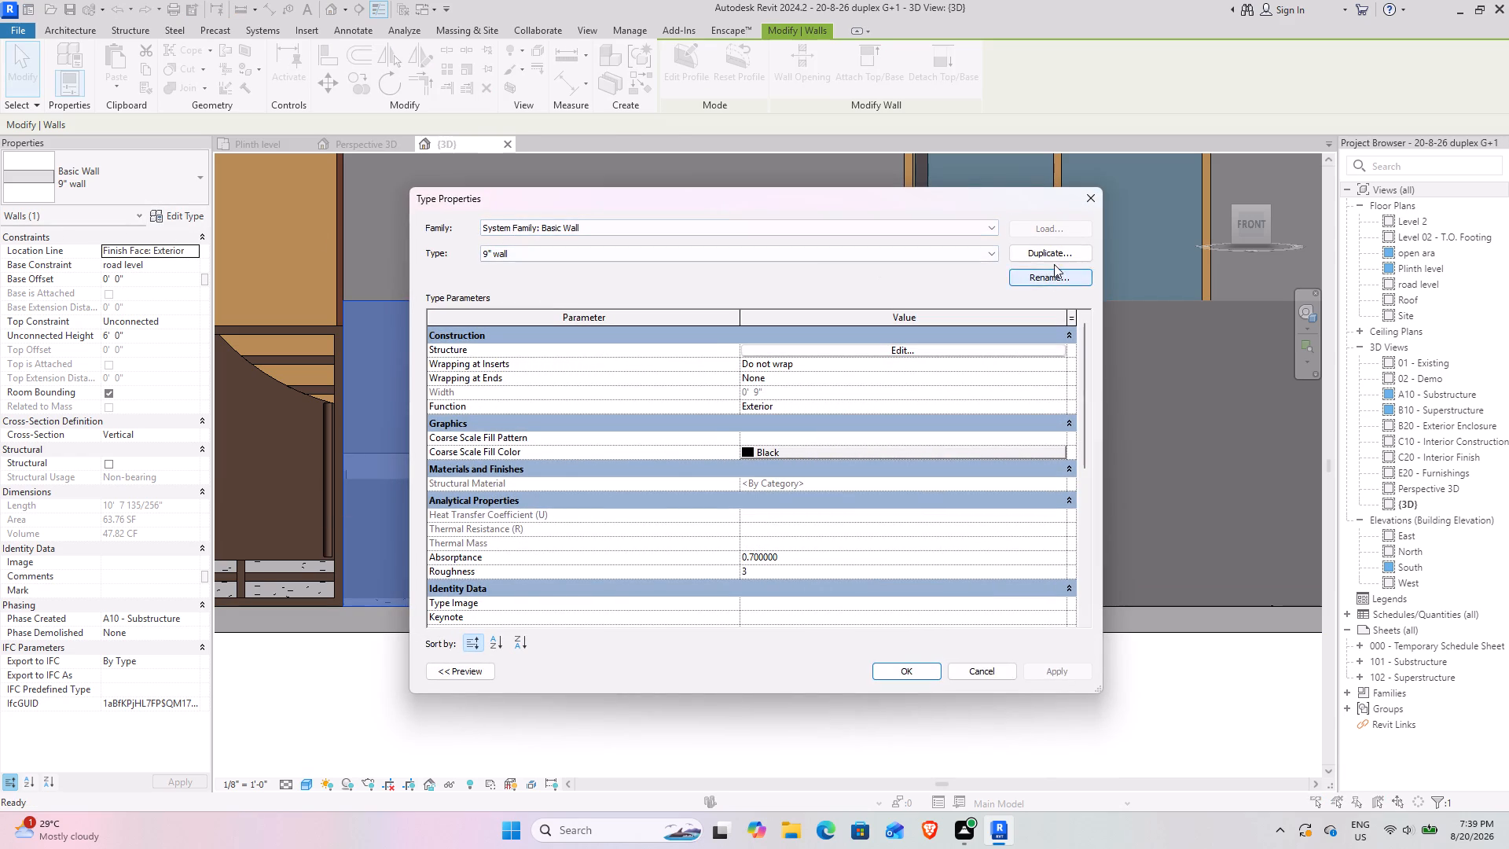
{"action": "left_click", "coordinate": [1054, 250]}
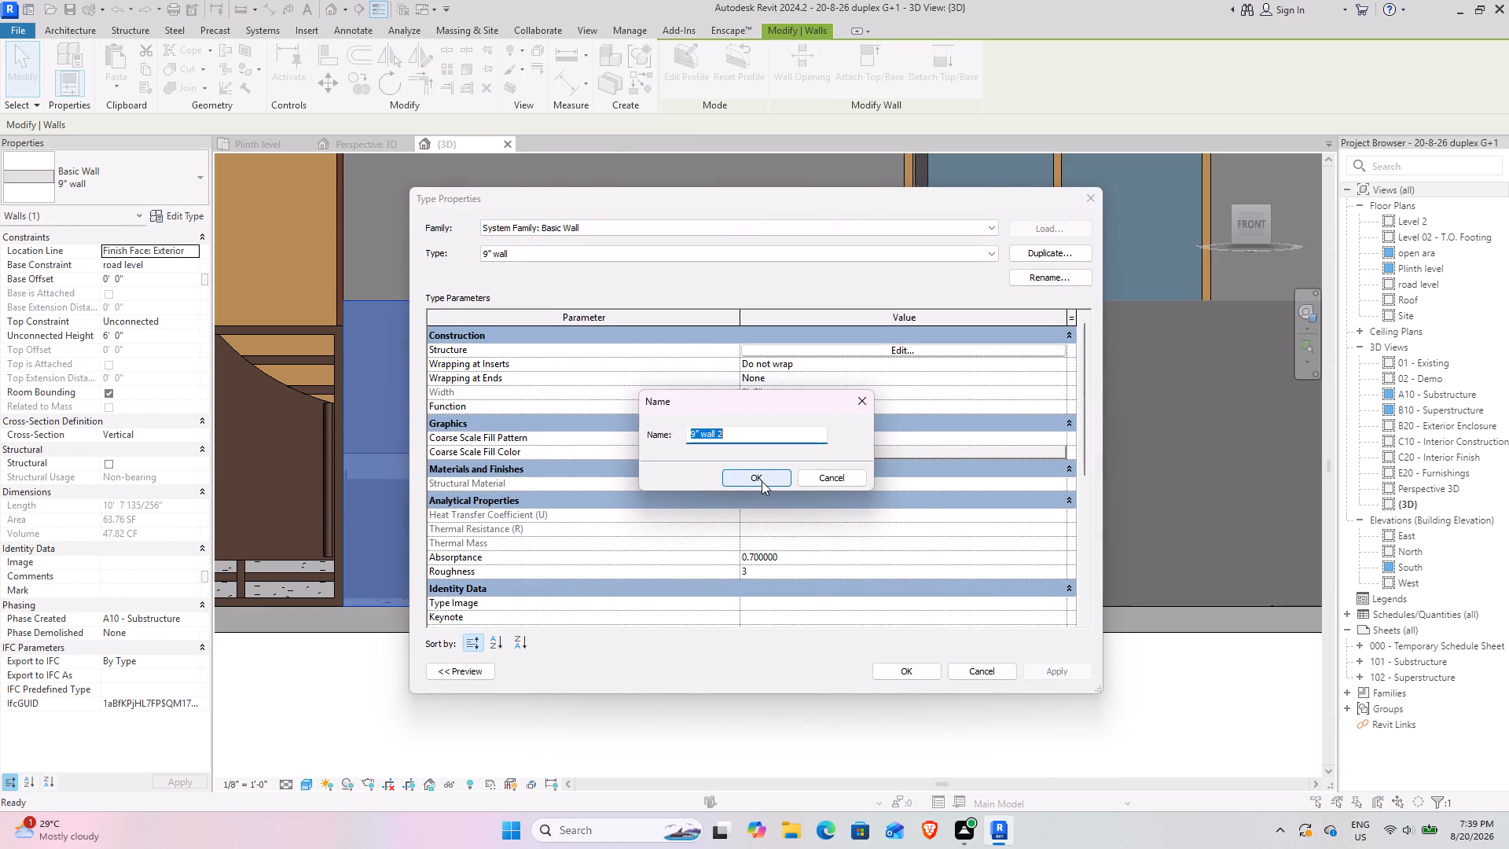
{"action": "left_click", "coordinate": [762, 481]}
Insert a Finish 1 [4] layer on the exterior side of the core boundary in the 9" wall 2 structure.
{"action": "left_click", "coordinate": [838, 354]}
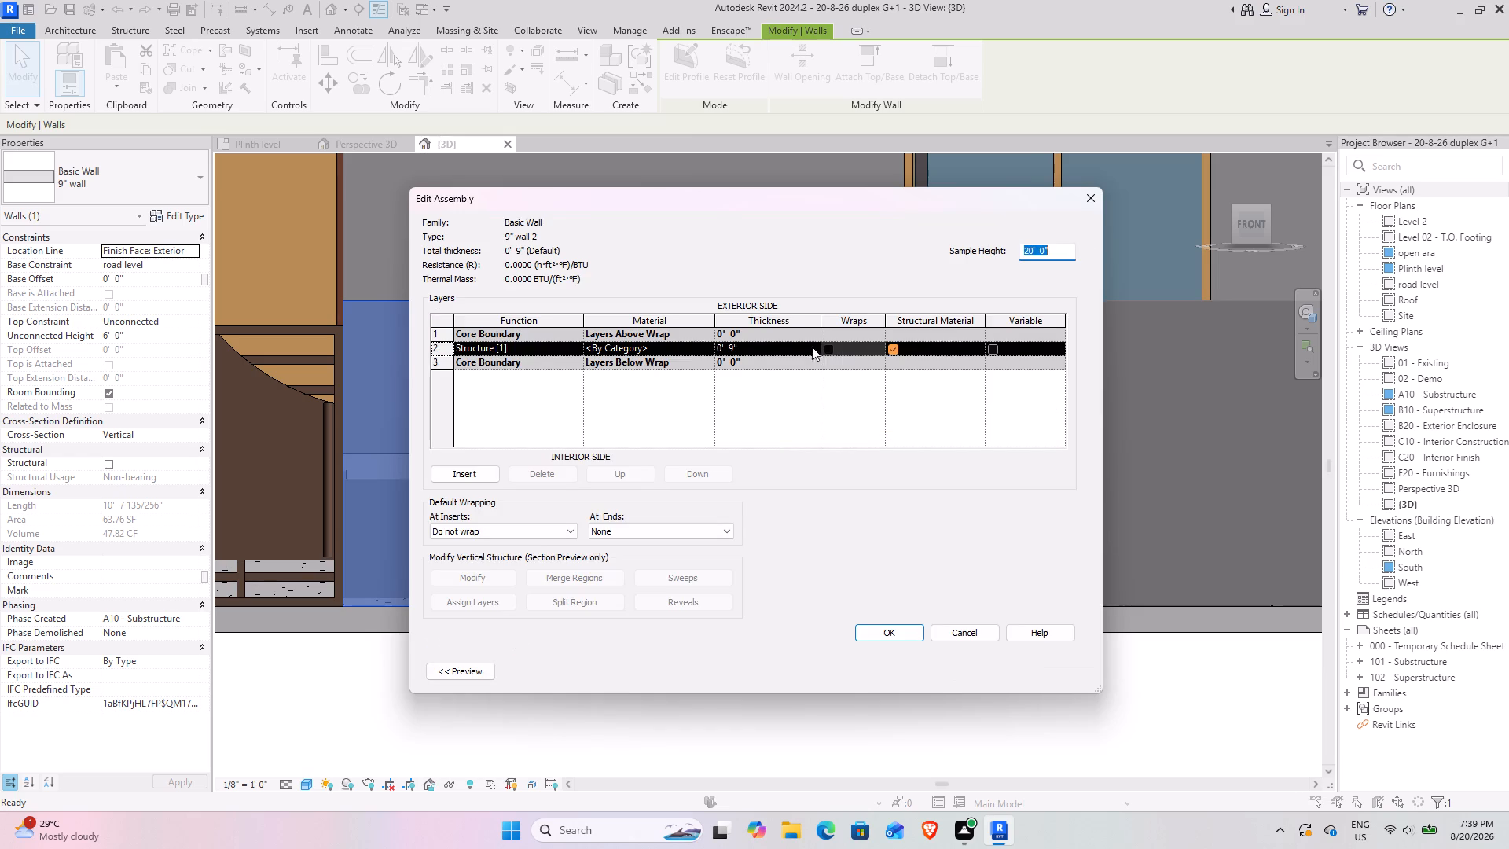
{"action": "left_click", "coordinate": [475, 469]}
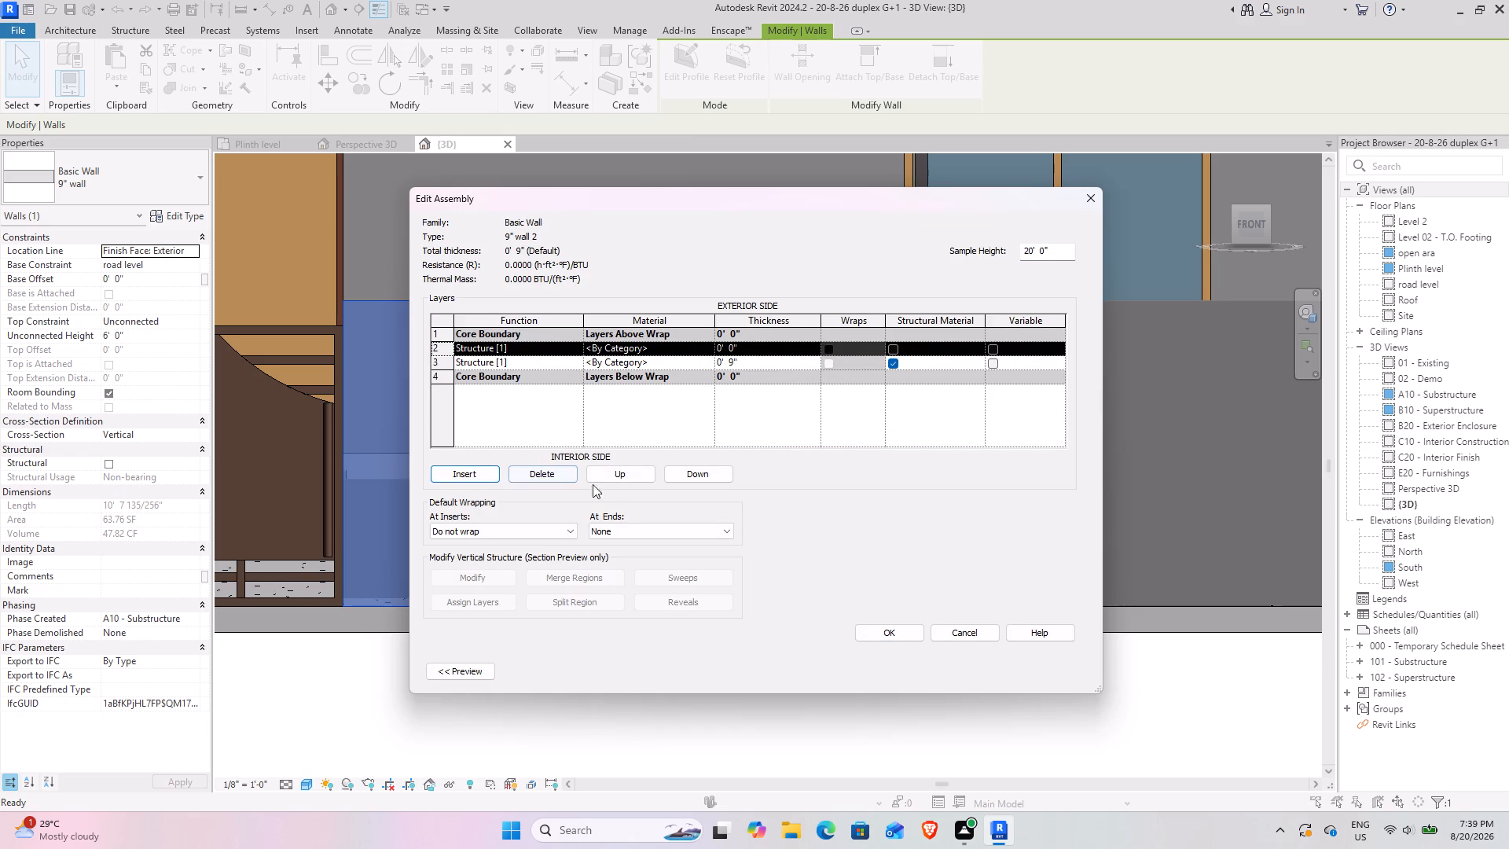
{"action": "left_click", "coordinate": [623, 472]}
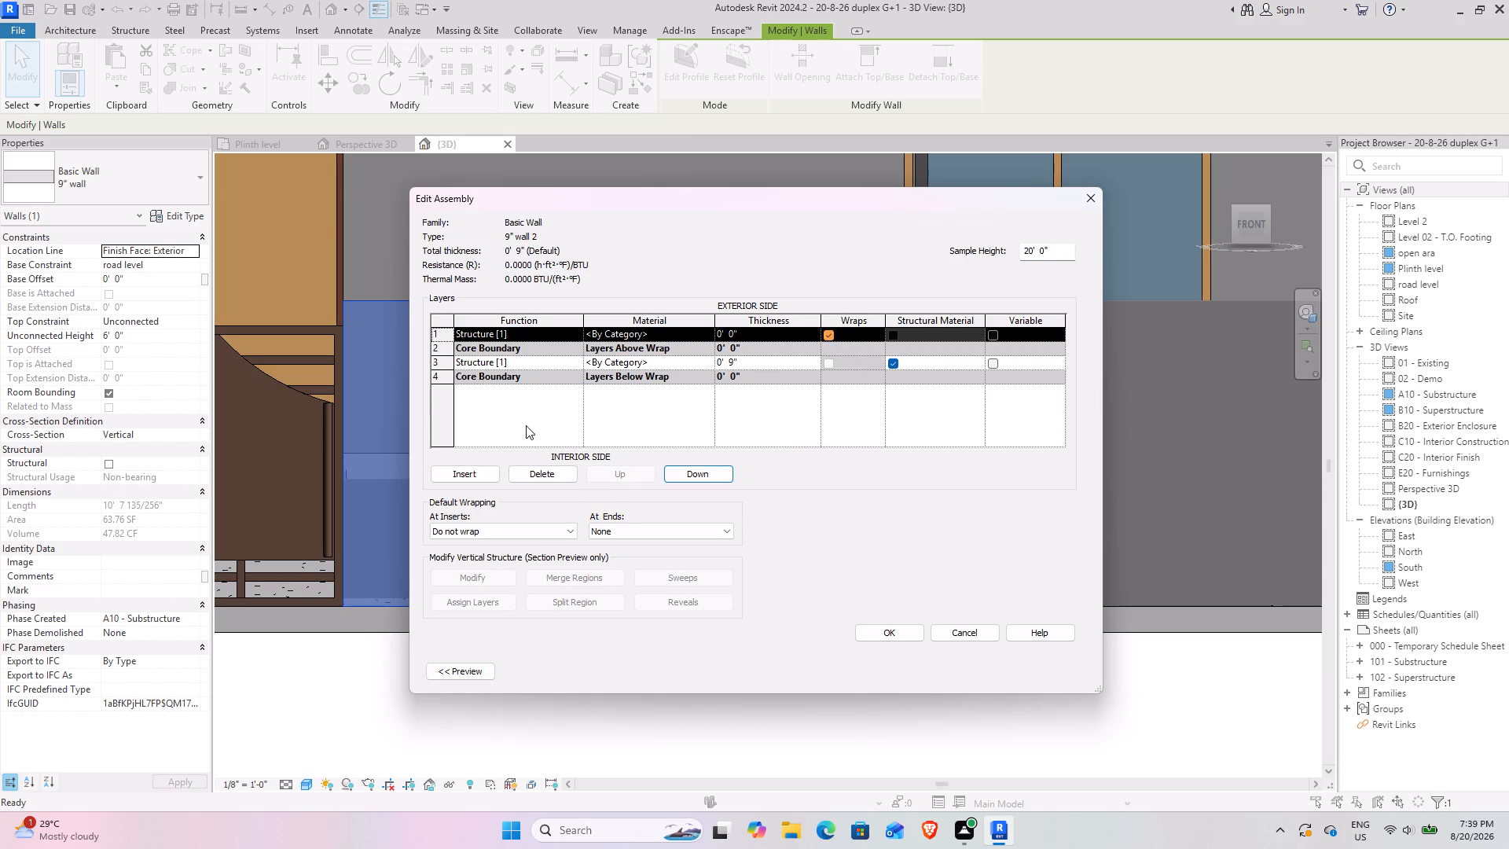
{"action": "left_click", "coordinate": [571, 330]}
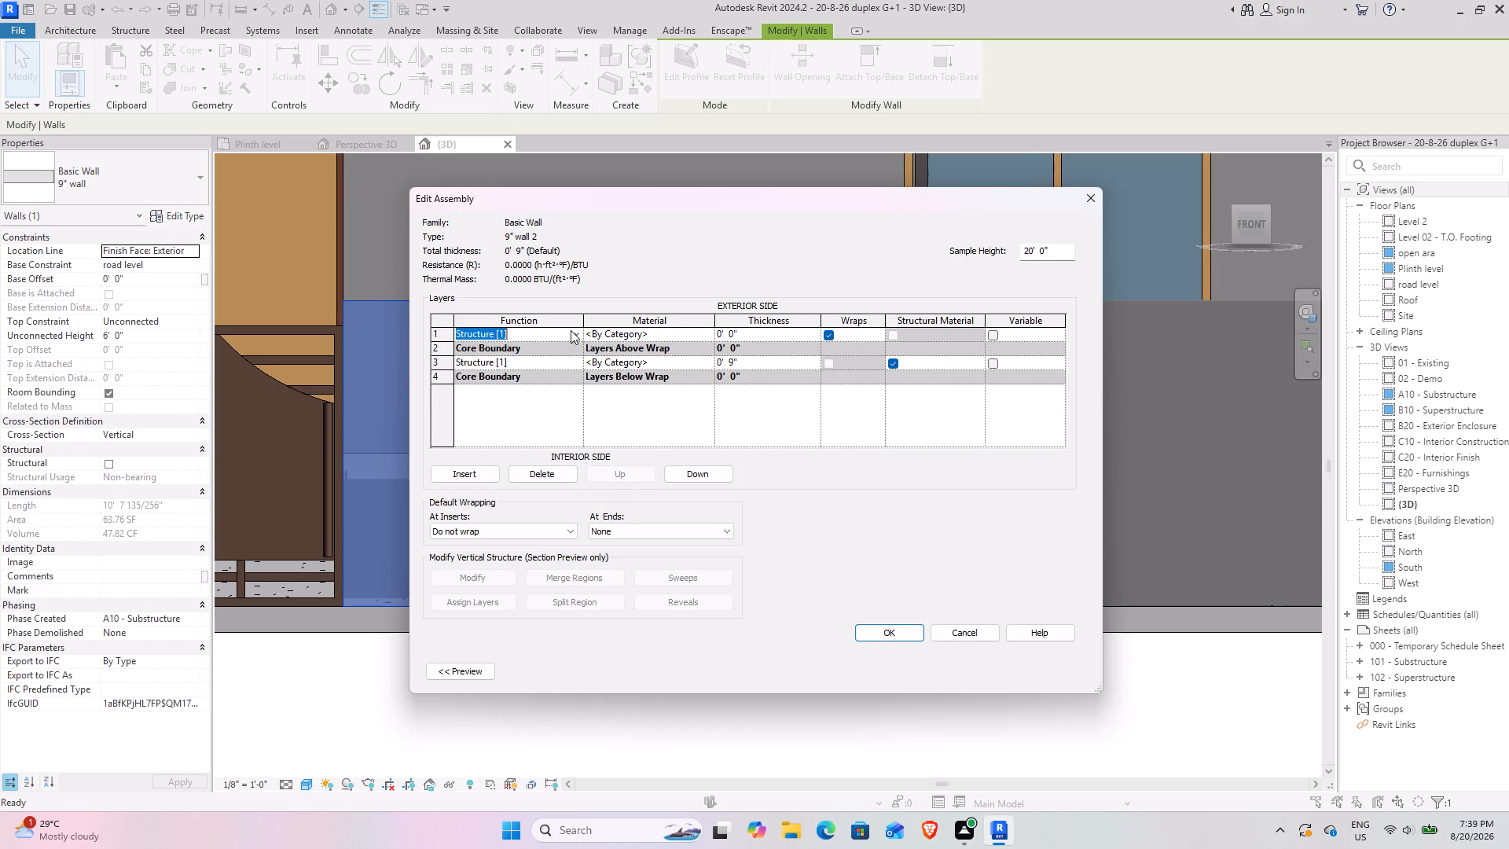
{"action": "left_click", "coordinate": [497, 383]}
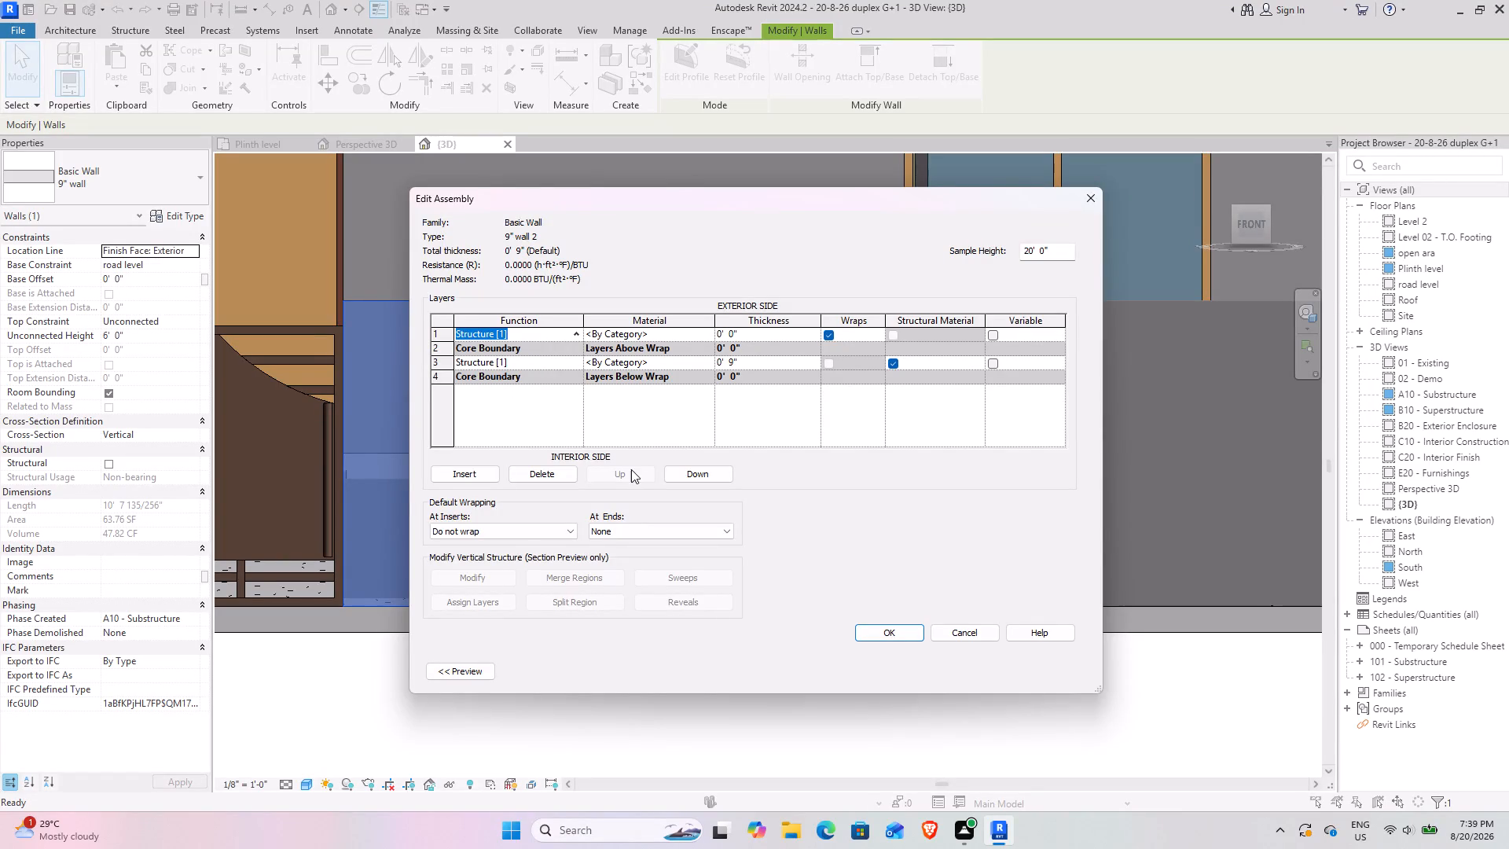
Create a new material for the Finish 1 [4] layer and open the Appearance Library in the Asset Browser.
{"action": "left_click", "coordinate": [706, 332]}
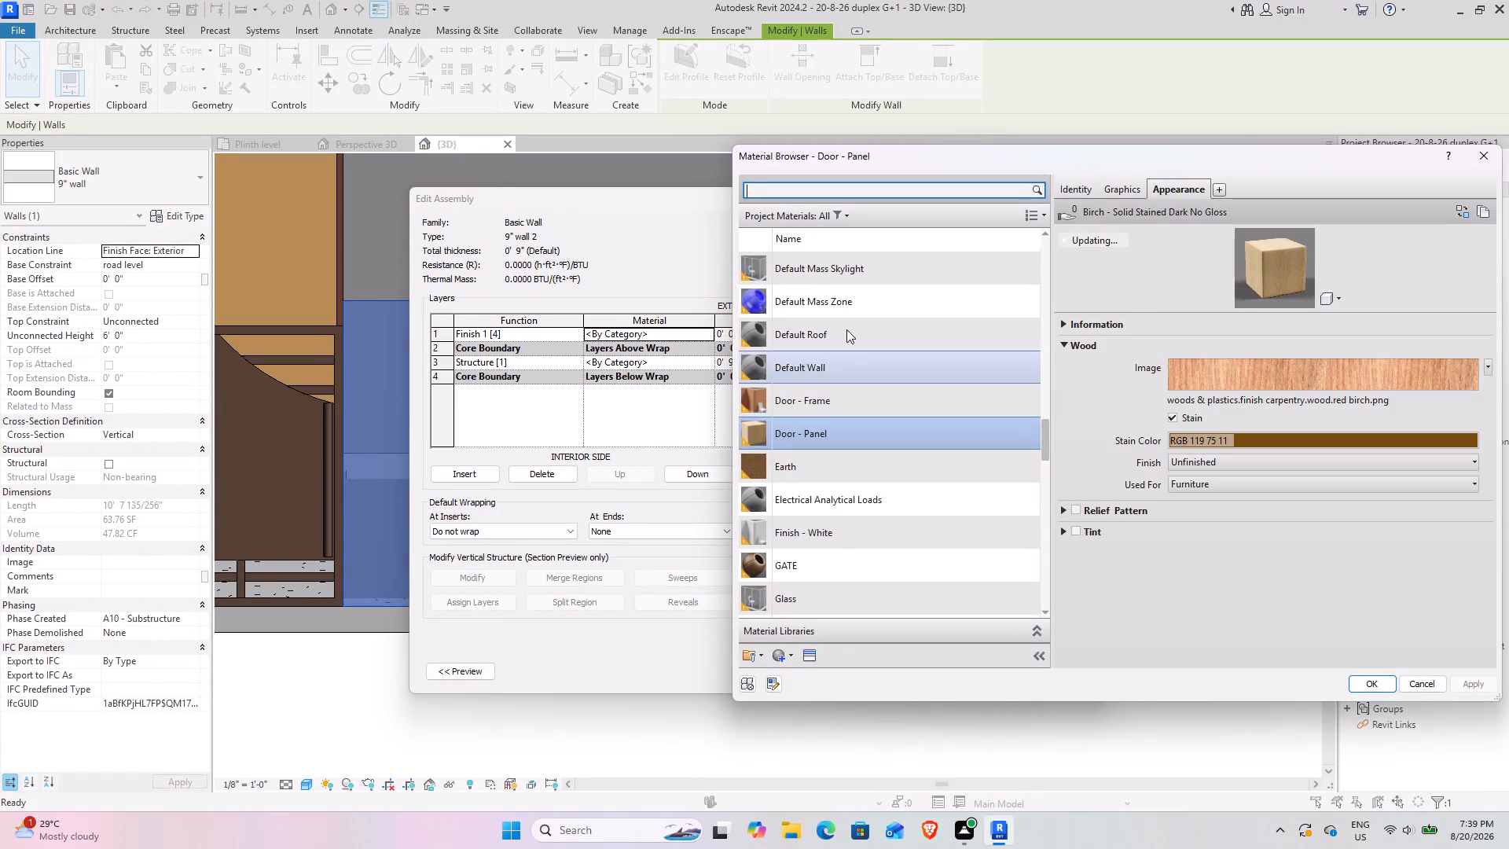
{"action": "left_click", "coordinate": [777, 662]}
{"action": "left_click", "coordinate": [803, 666]}
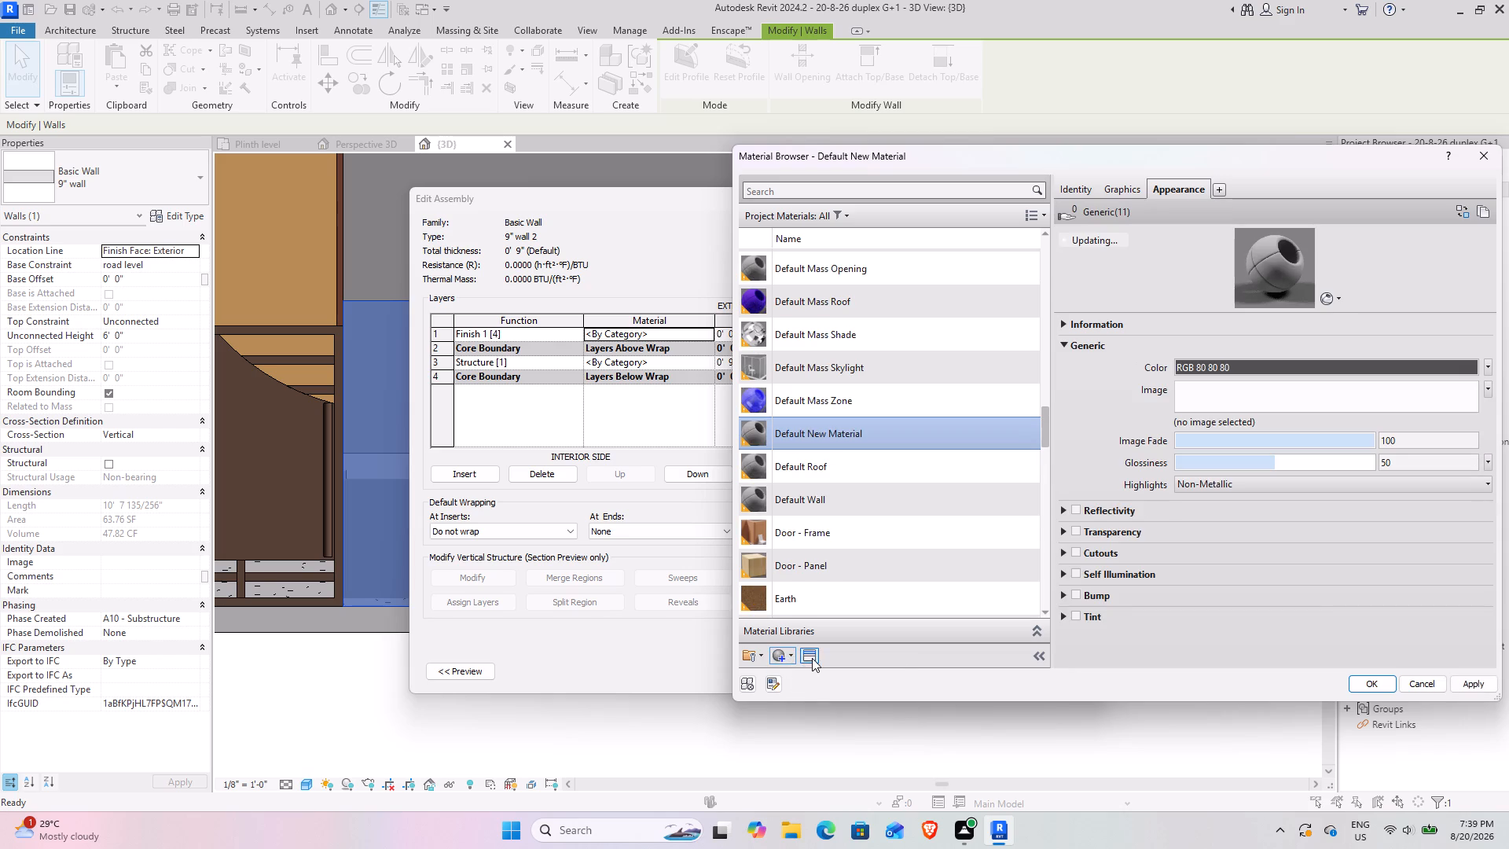
{"action": "left_click", "coordinate": [812, 658]}
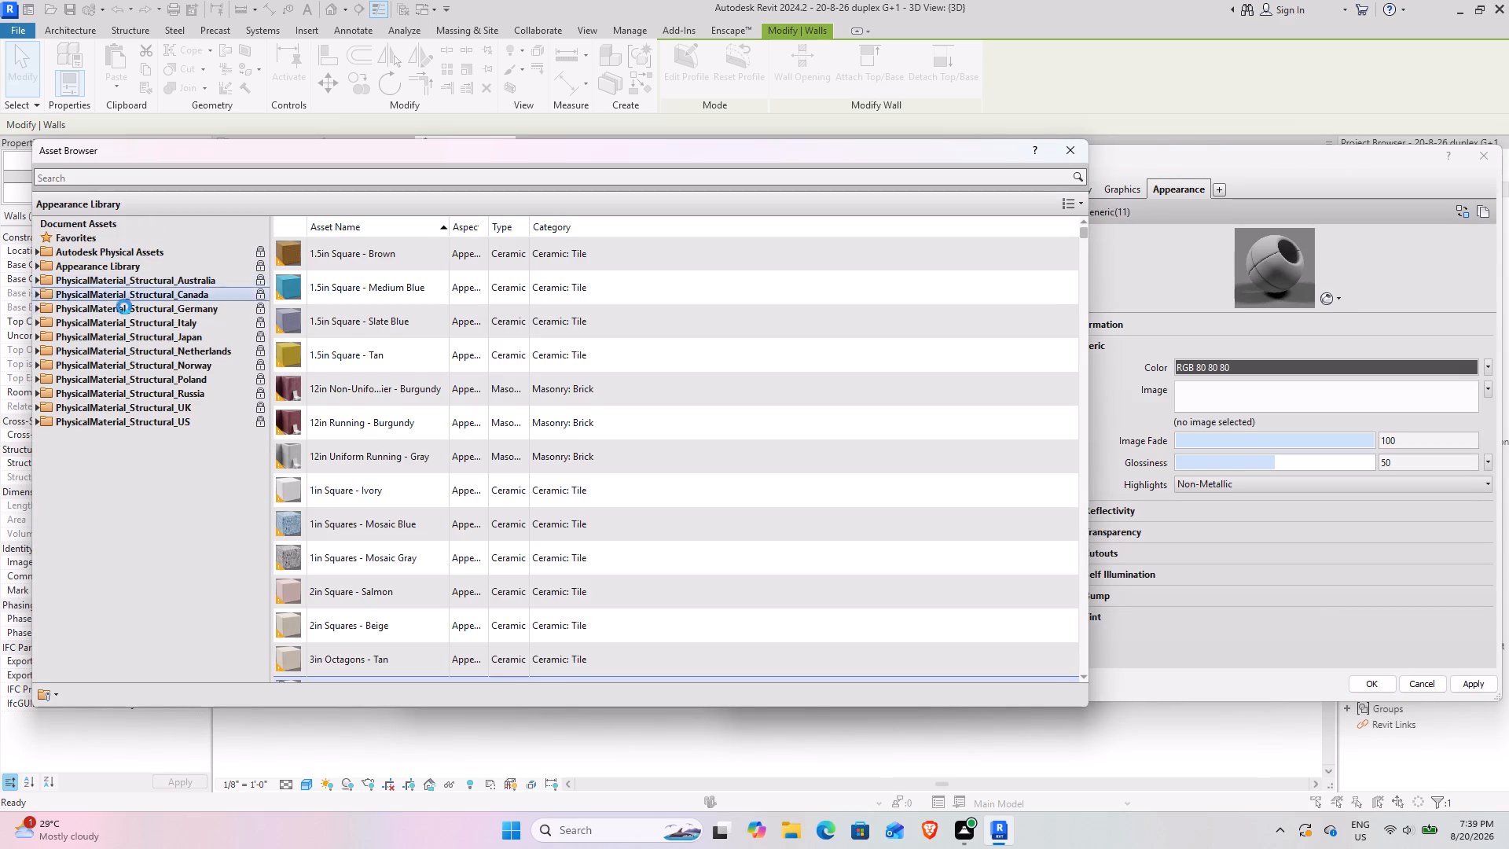
{"action": "double_click", "coordinate": [115, 264]}
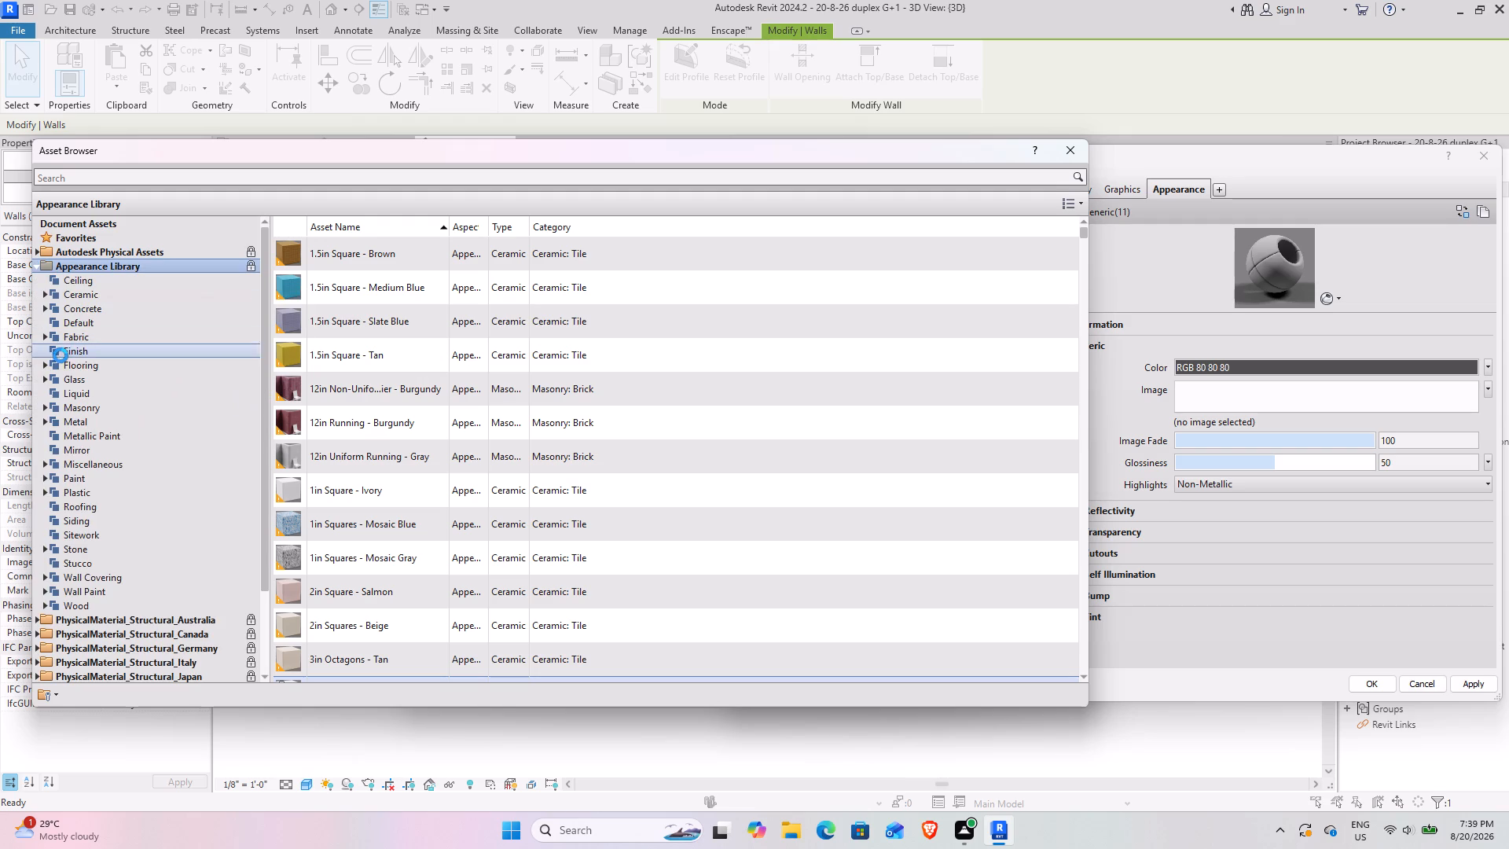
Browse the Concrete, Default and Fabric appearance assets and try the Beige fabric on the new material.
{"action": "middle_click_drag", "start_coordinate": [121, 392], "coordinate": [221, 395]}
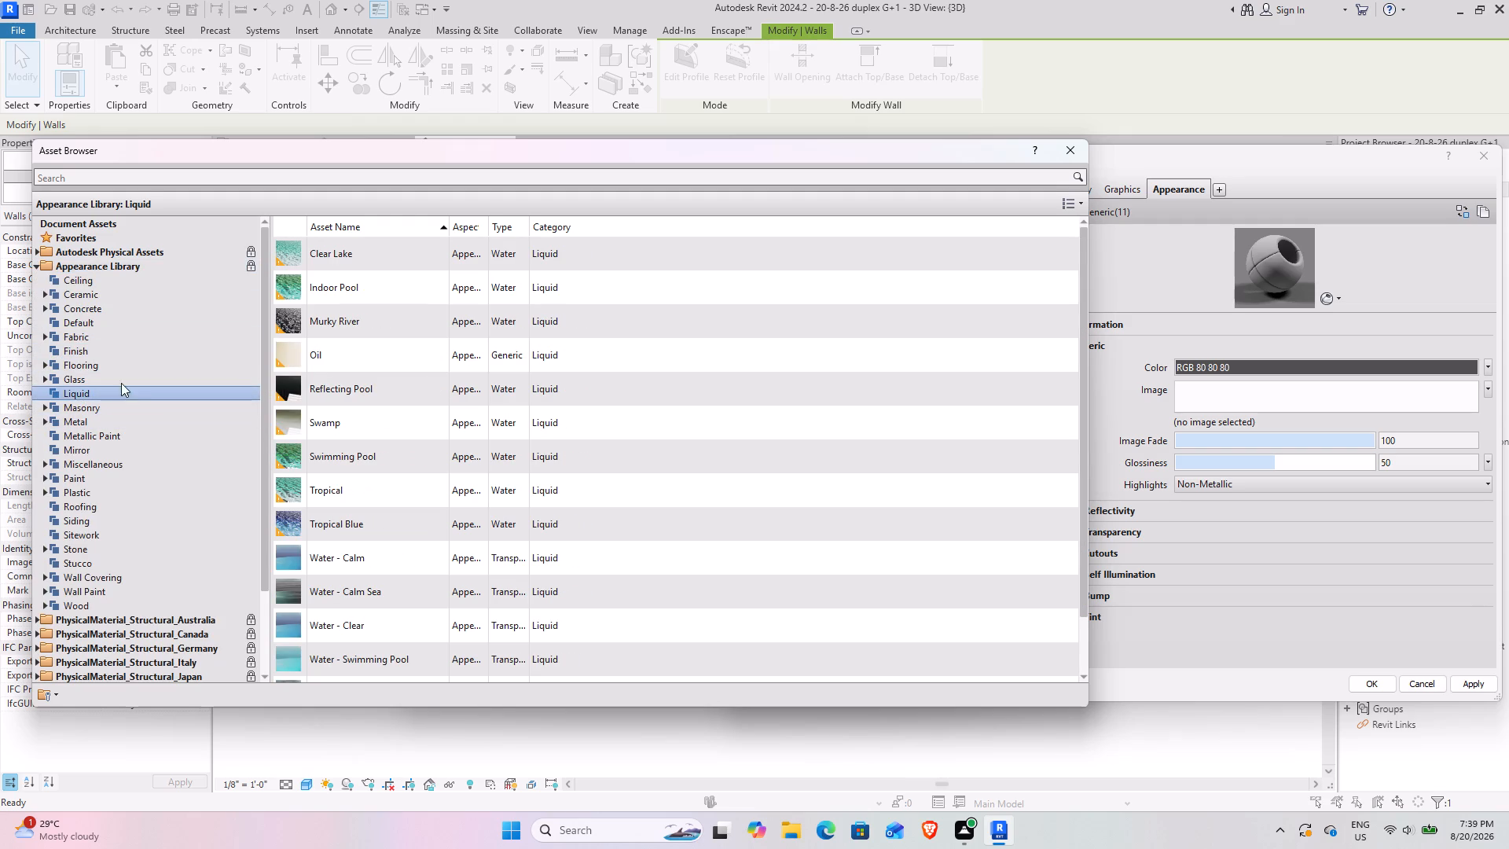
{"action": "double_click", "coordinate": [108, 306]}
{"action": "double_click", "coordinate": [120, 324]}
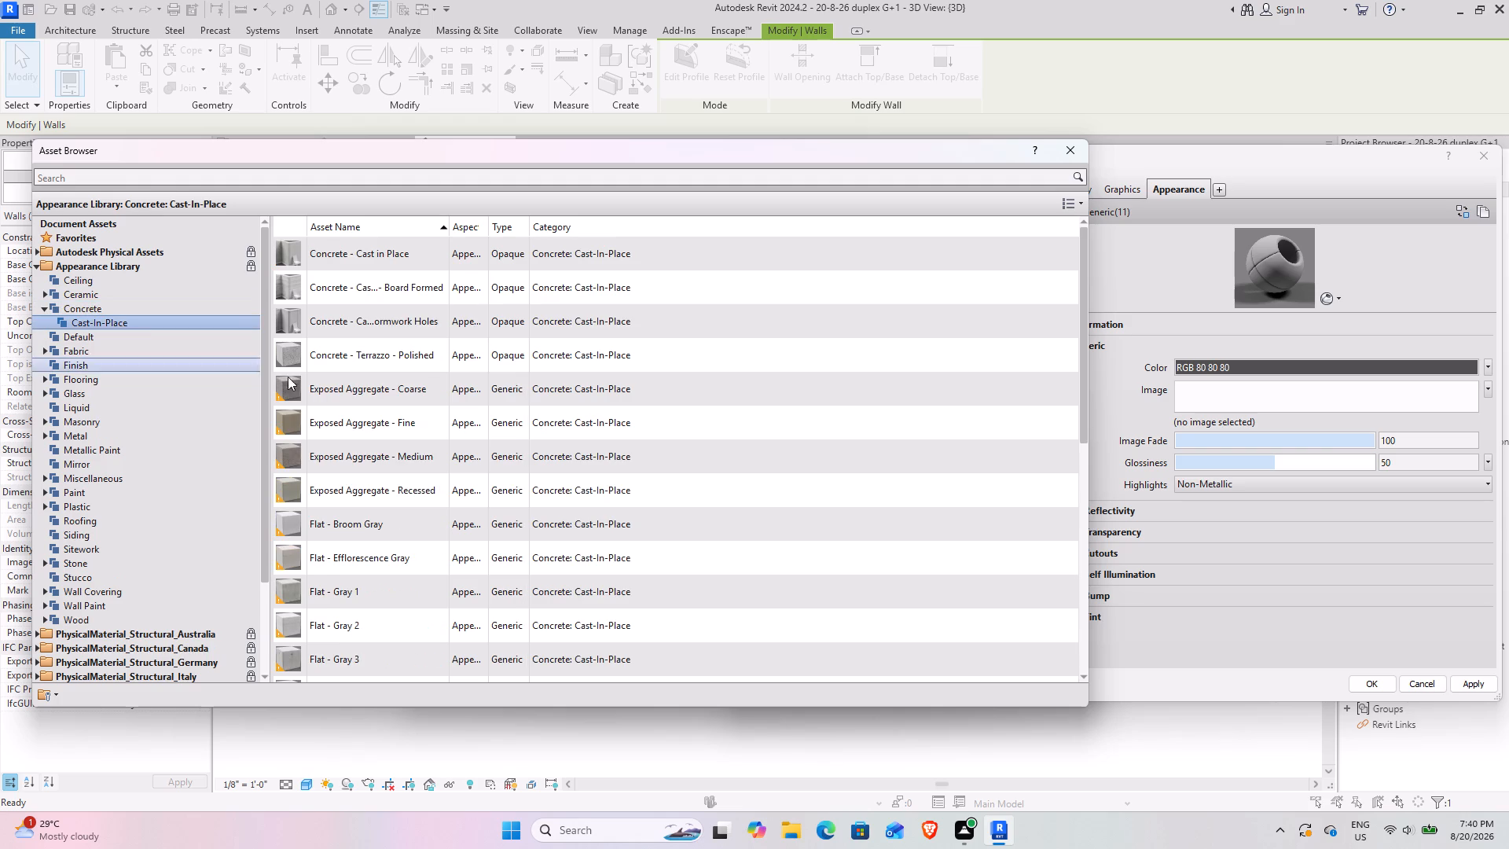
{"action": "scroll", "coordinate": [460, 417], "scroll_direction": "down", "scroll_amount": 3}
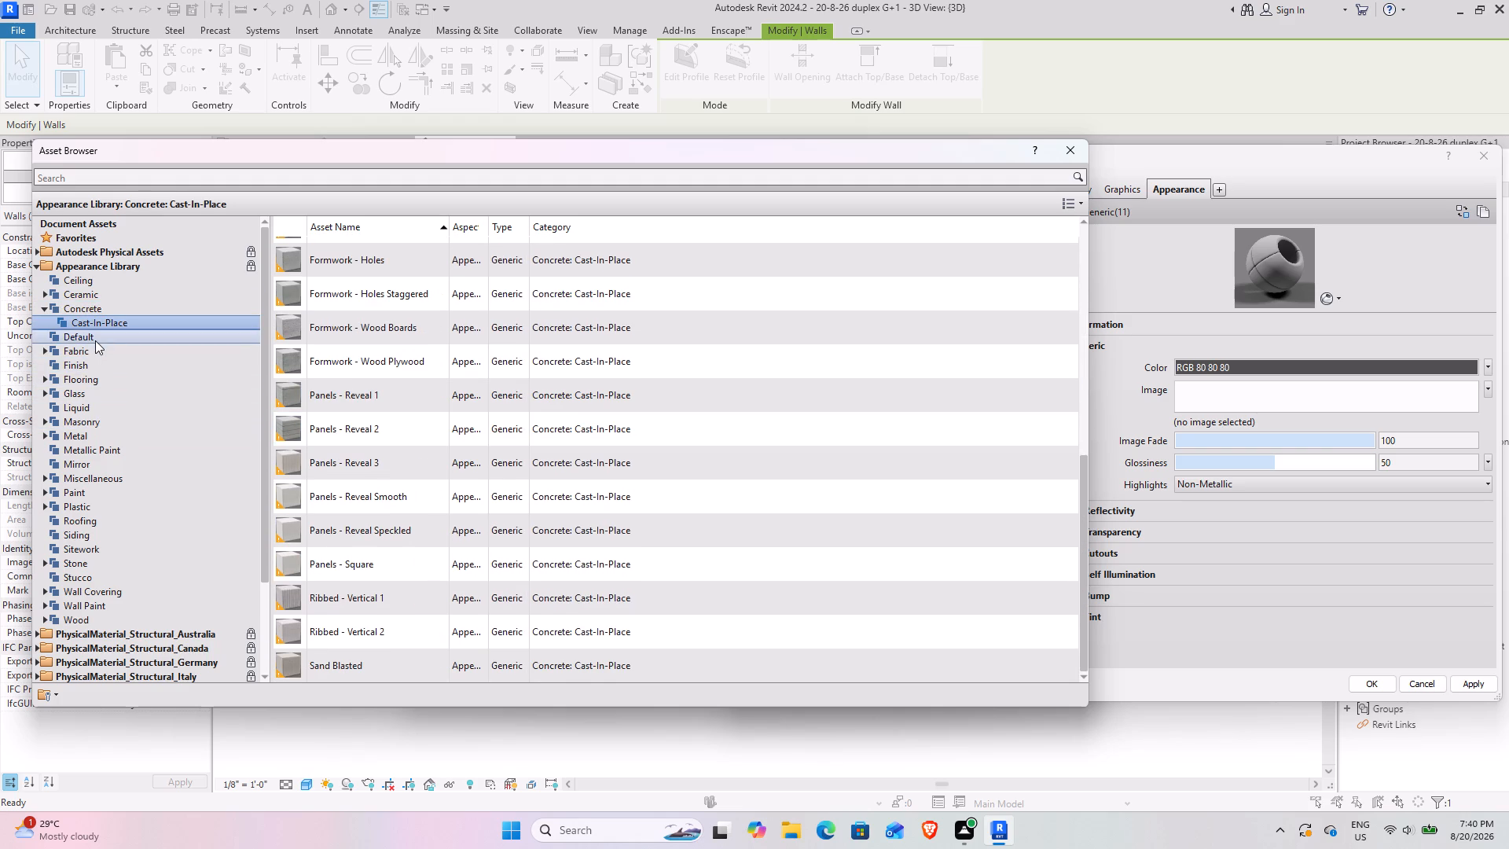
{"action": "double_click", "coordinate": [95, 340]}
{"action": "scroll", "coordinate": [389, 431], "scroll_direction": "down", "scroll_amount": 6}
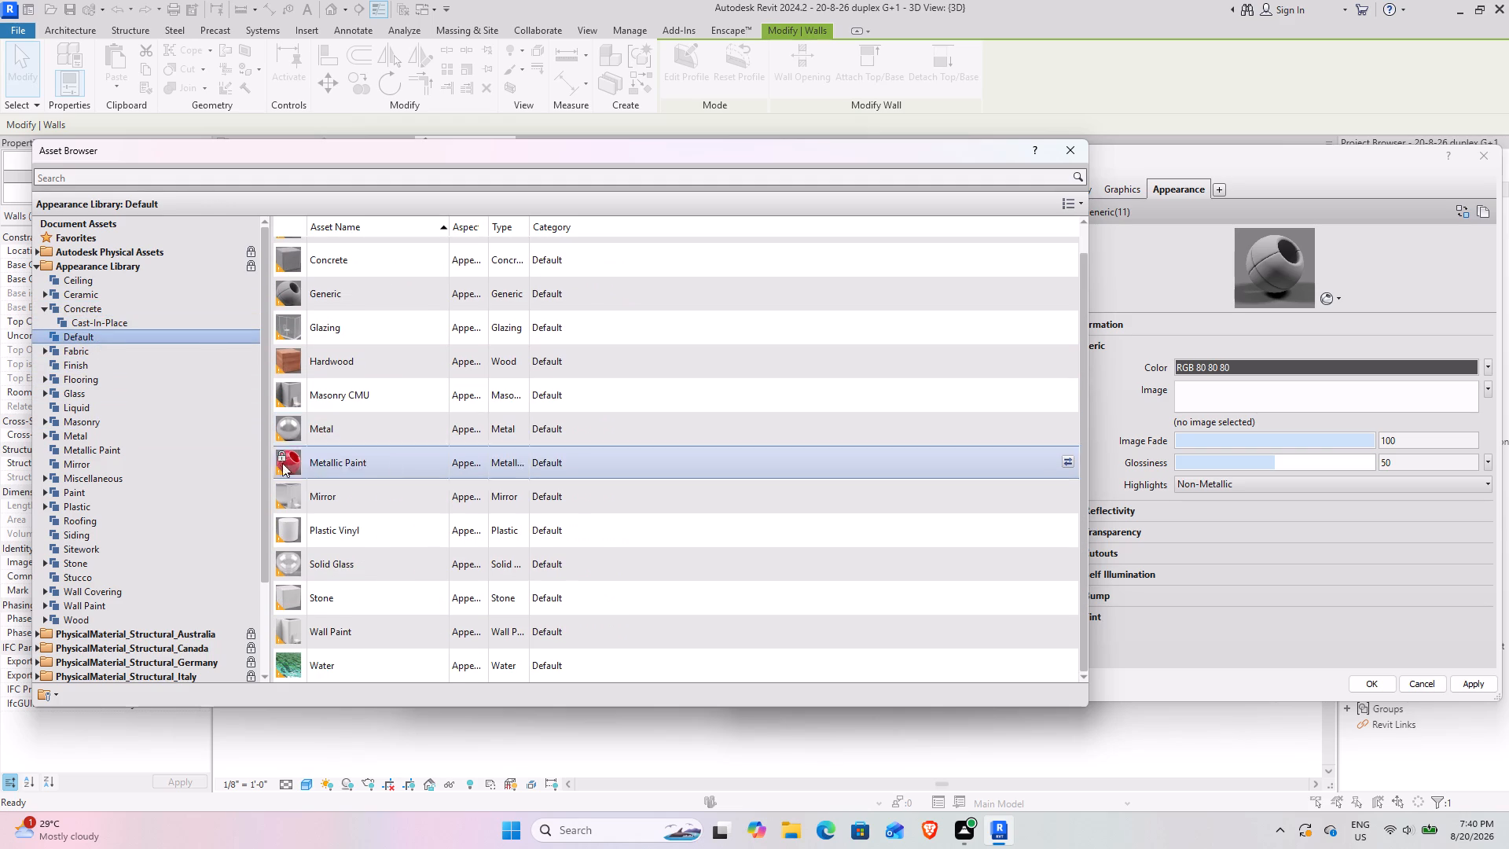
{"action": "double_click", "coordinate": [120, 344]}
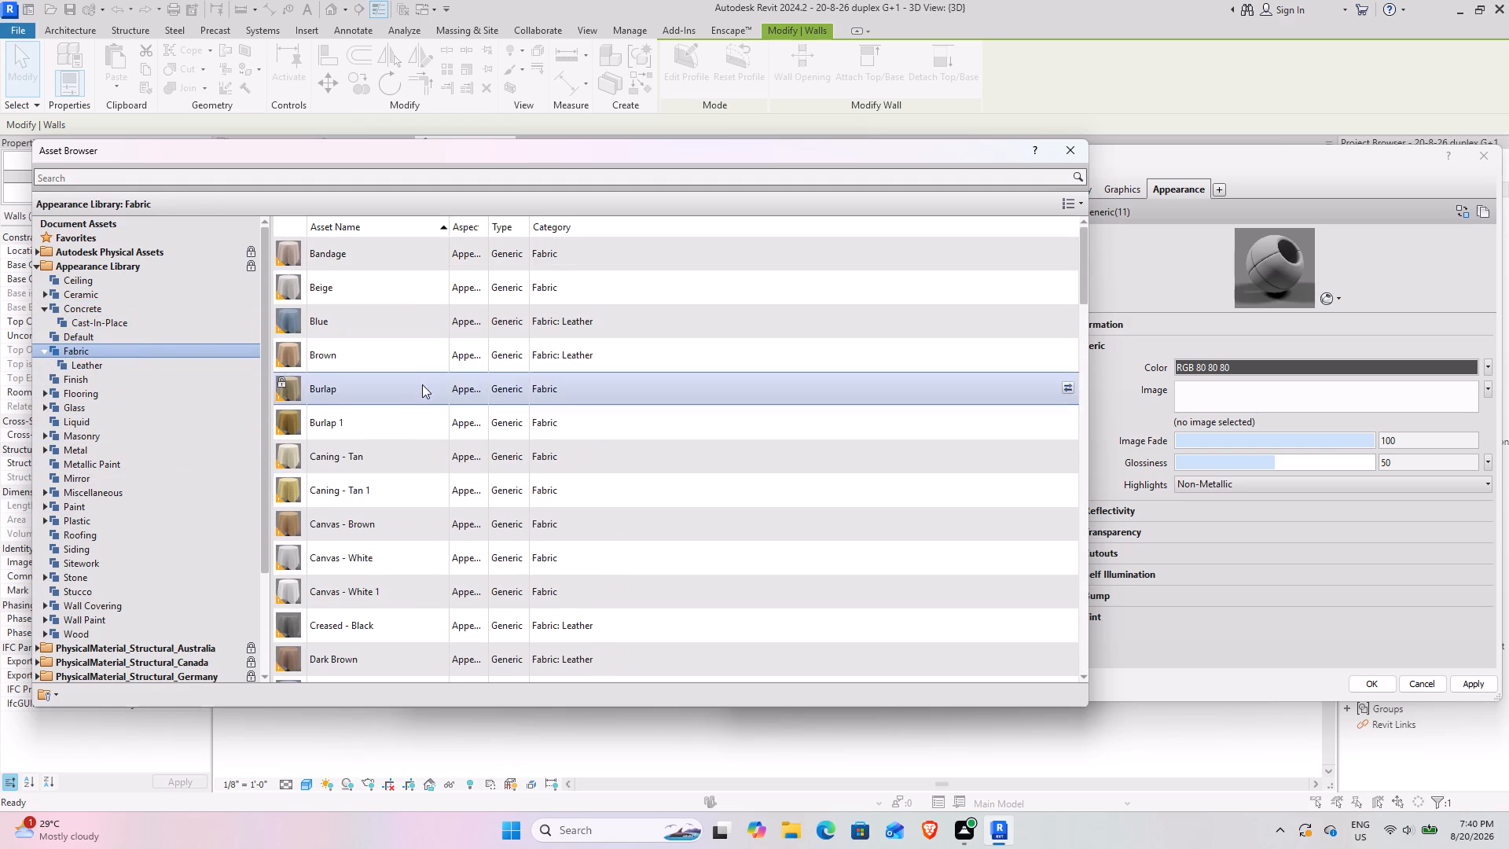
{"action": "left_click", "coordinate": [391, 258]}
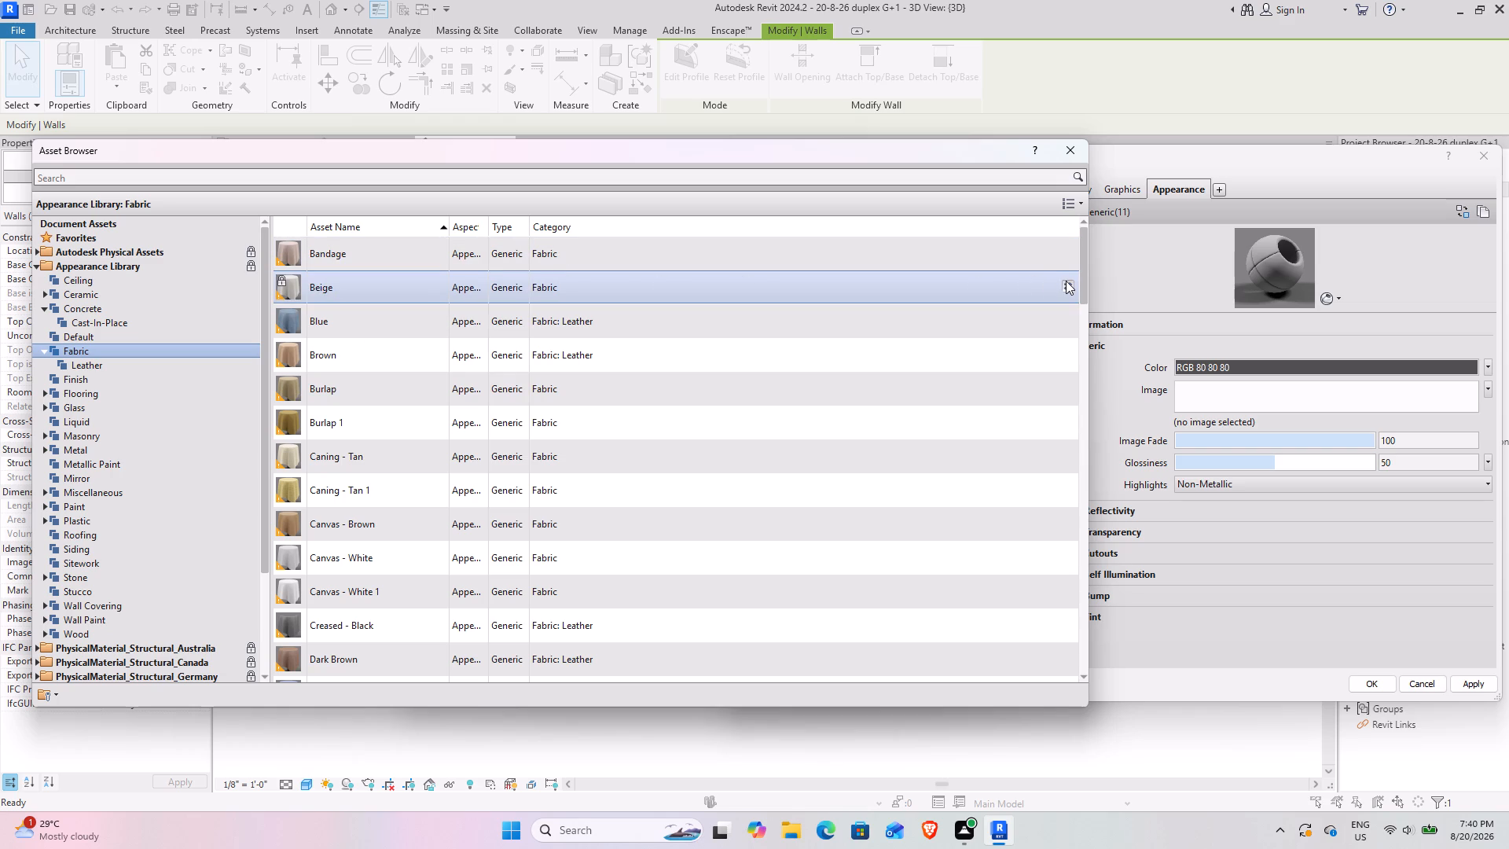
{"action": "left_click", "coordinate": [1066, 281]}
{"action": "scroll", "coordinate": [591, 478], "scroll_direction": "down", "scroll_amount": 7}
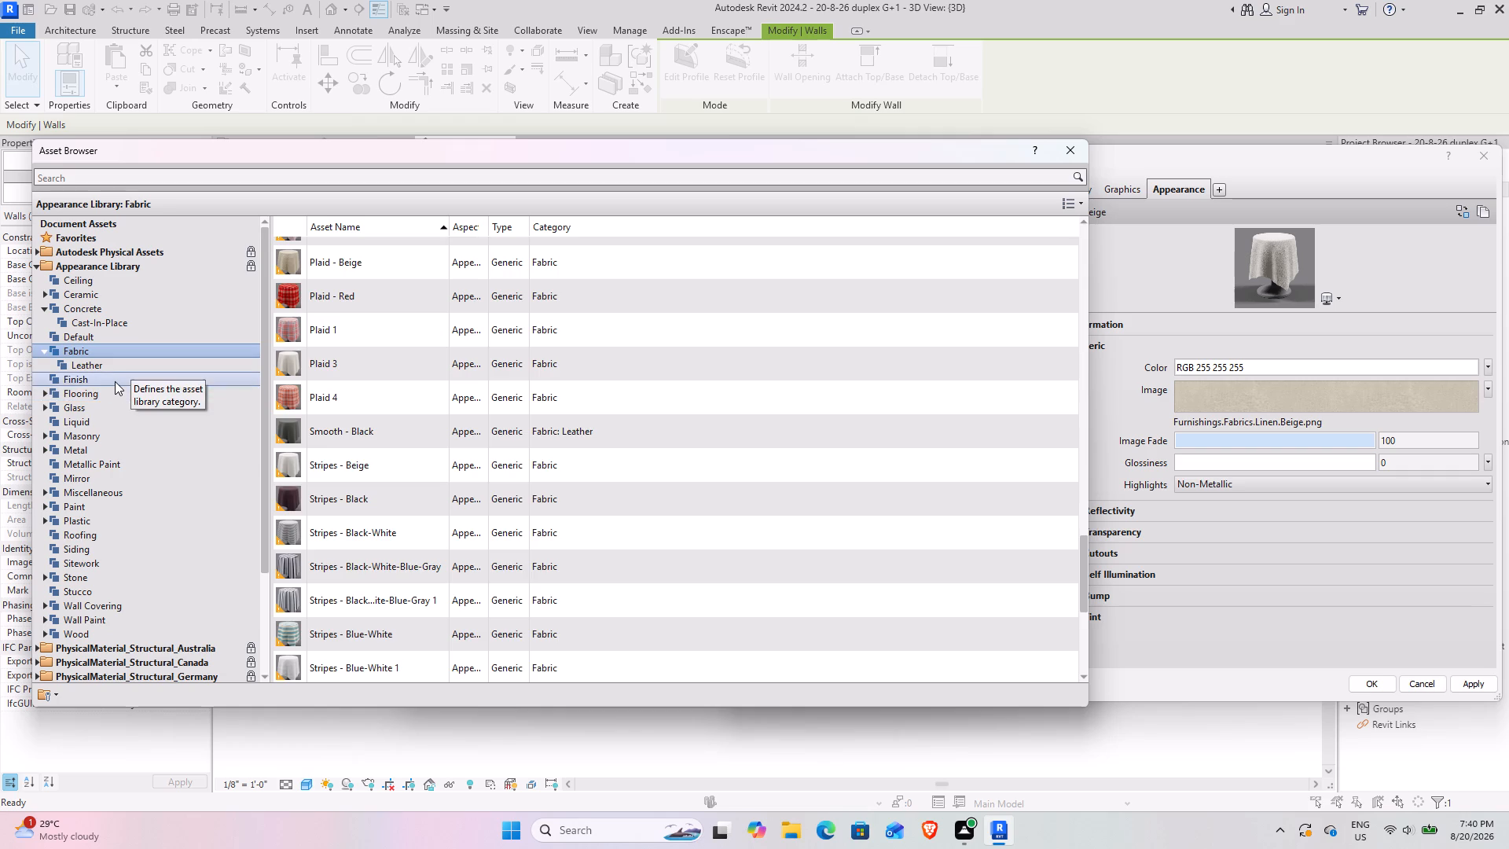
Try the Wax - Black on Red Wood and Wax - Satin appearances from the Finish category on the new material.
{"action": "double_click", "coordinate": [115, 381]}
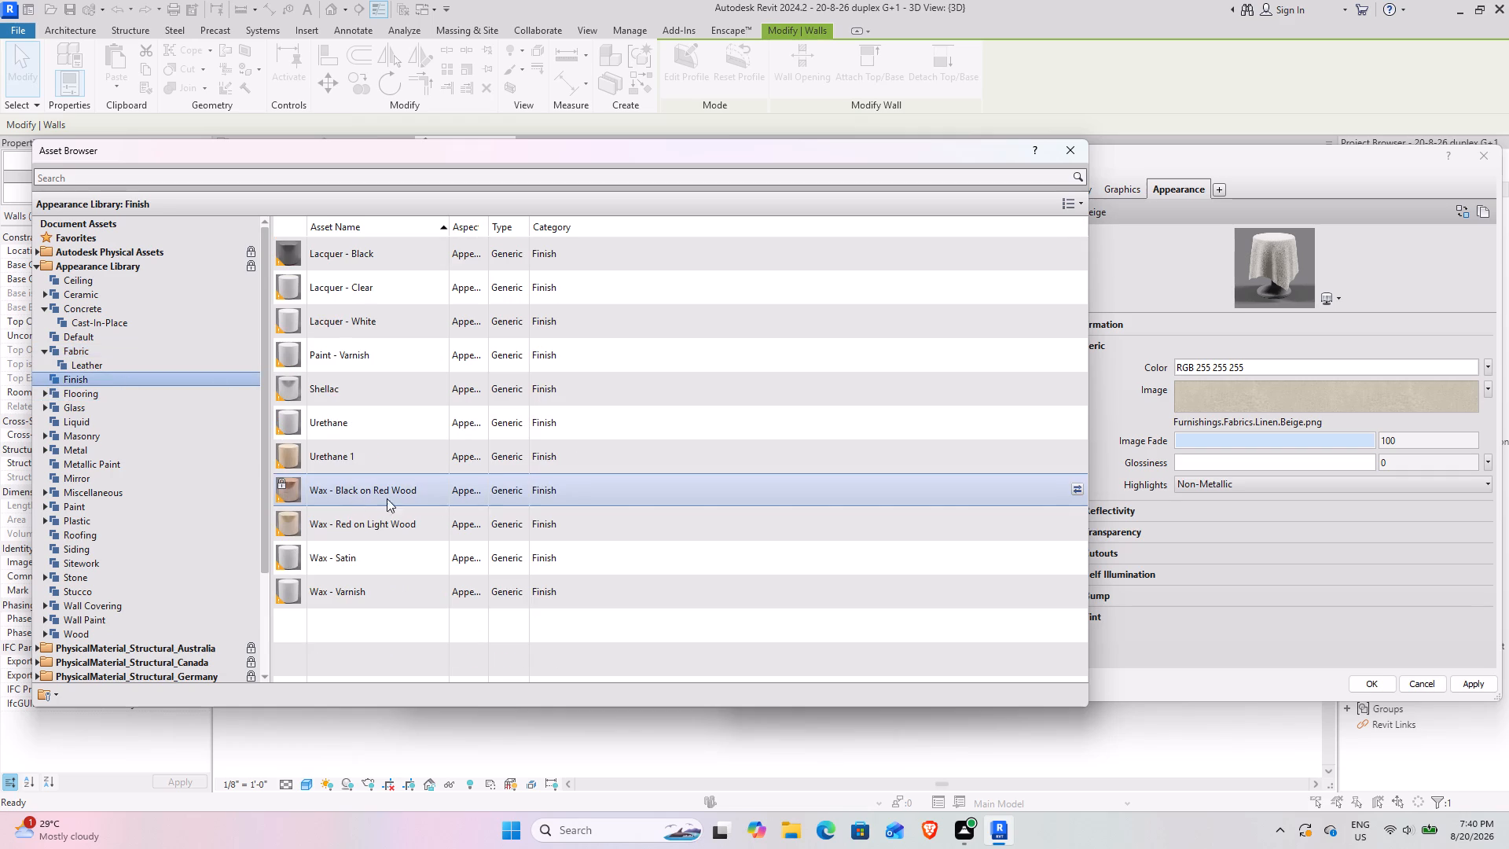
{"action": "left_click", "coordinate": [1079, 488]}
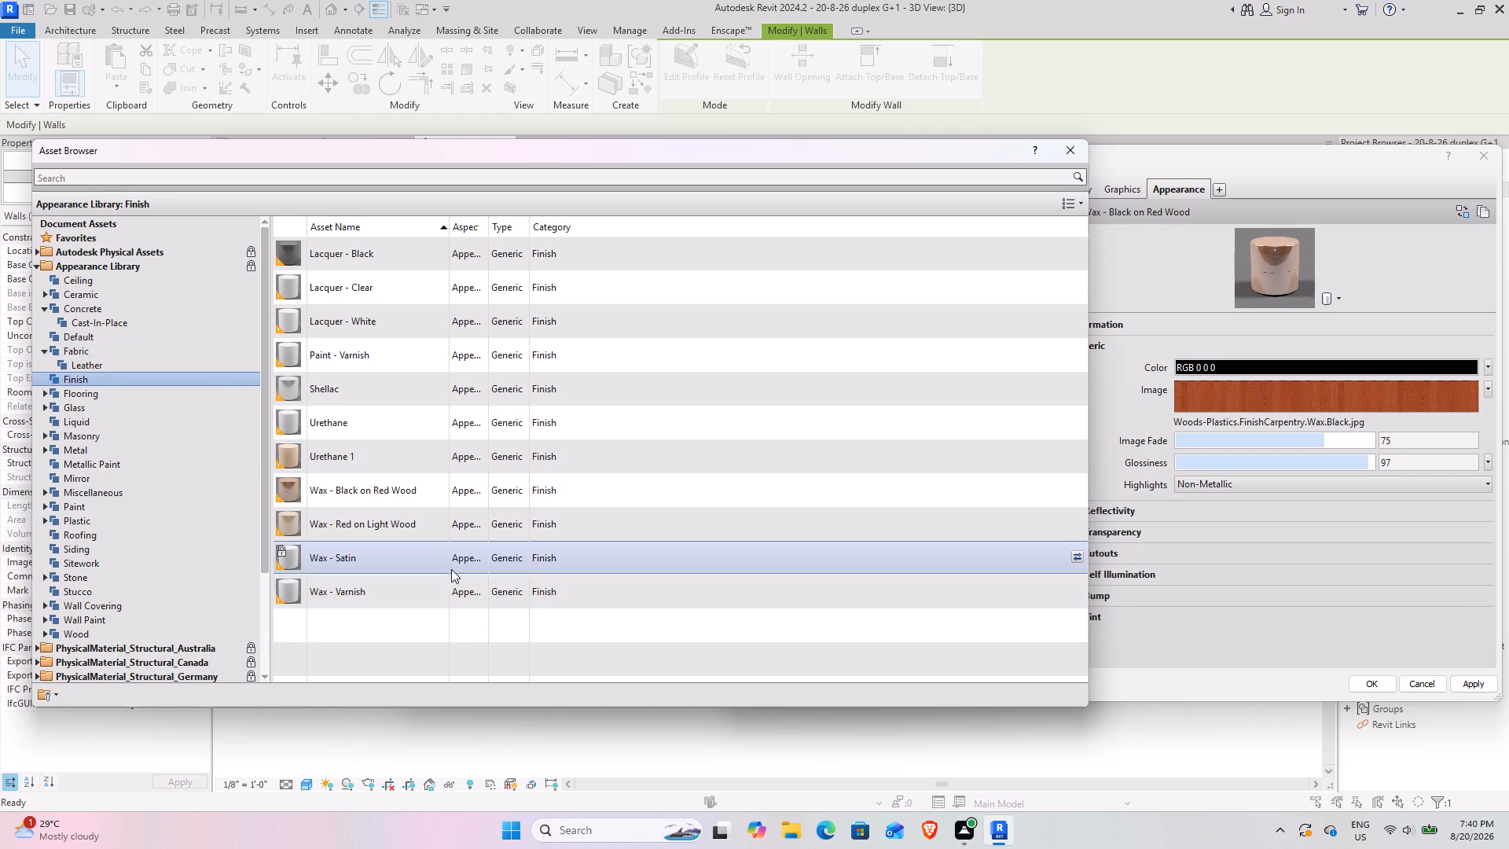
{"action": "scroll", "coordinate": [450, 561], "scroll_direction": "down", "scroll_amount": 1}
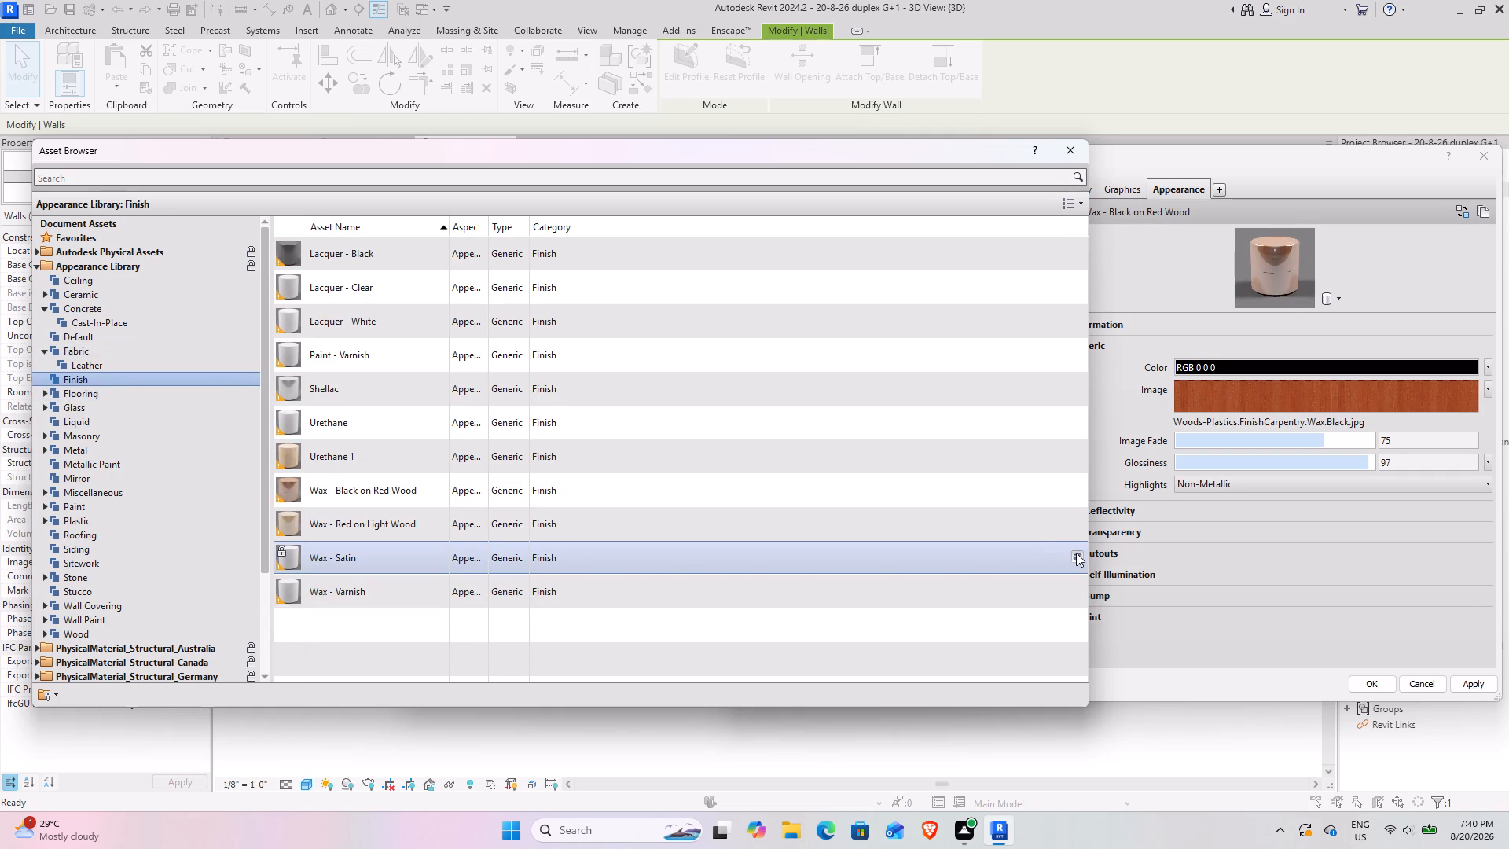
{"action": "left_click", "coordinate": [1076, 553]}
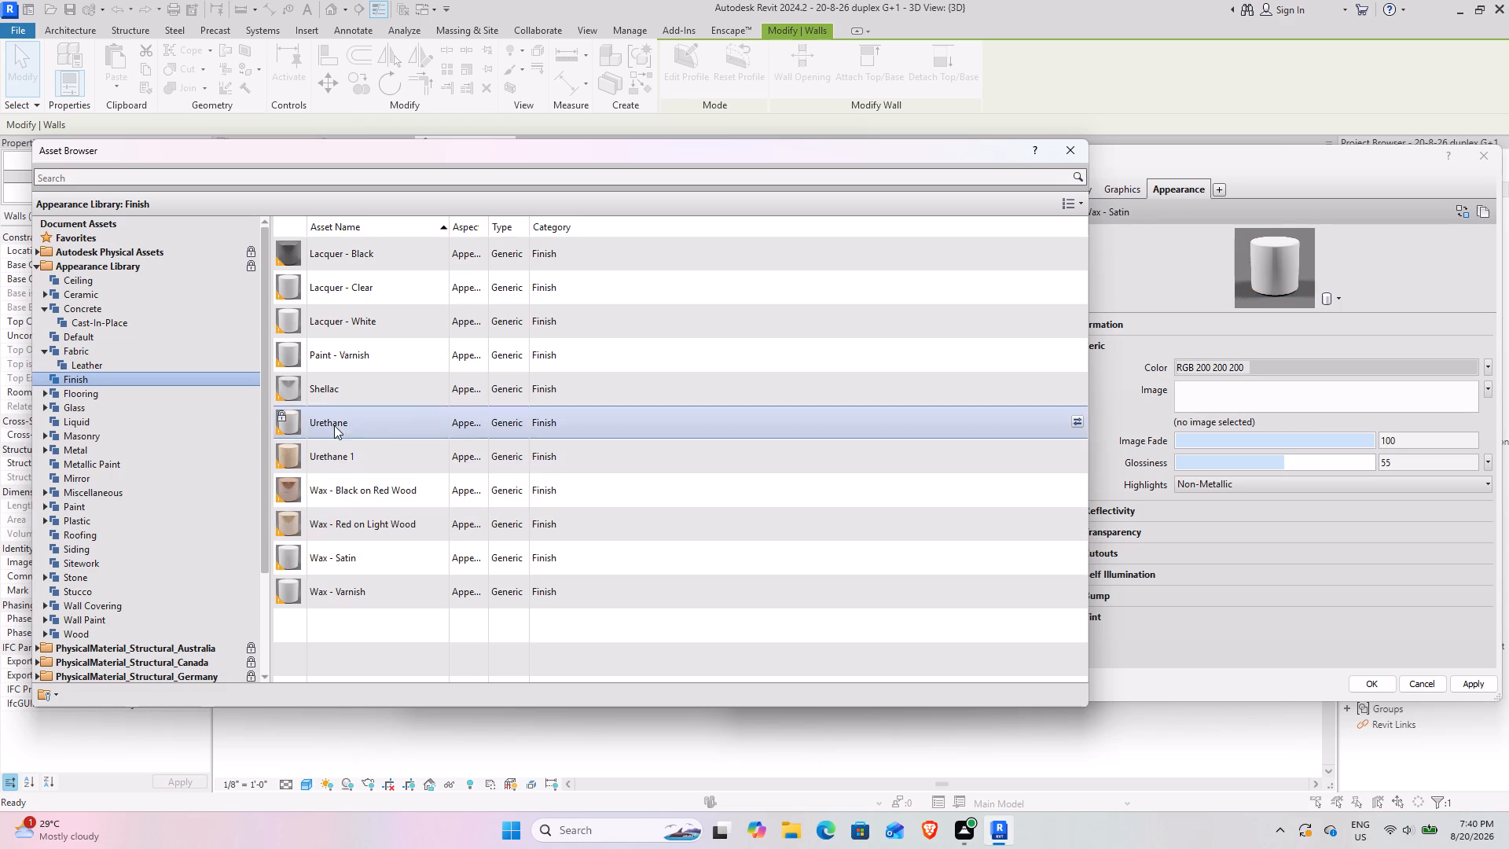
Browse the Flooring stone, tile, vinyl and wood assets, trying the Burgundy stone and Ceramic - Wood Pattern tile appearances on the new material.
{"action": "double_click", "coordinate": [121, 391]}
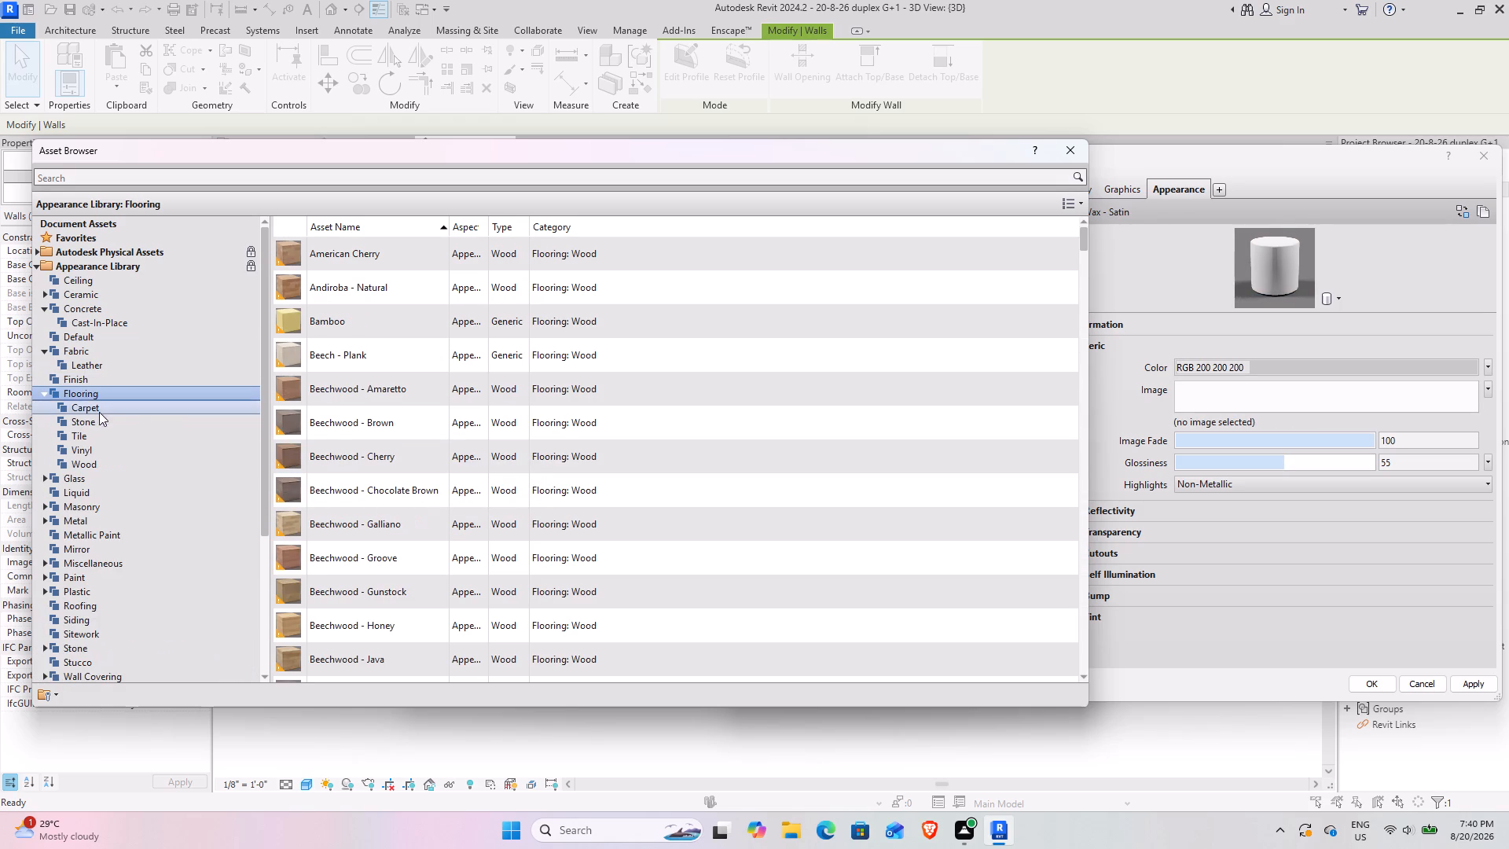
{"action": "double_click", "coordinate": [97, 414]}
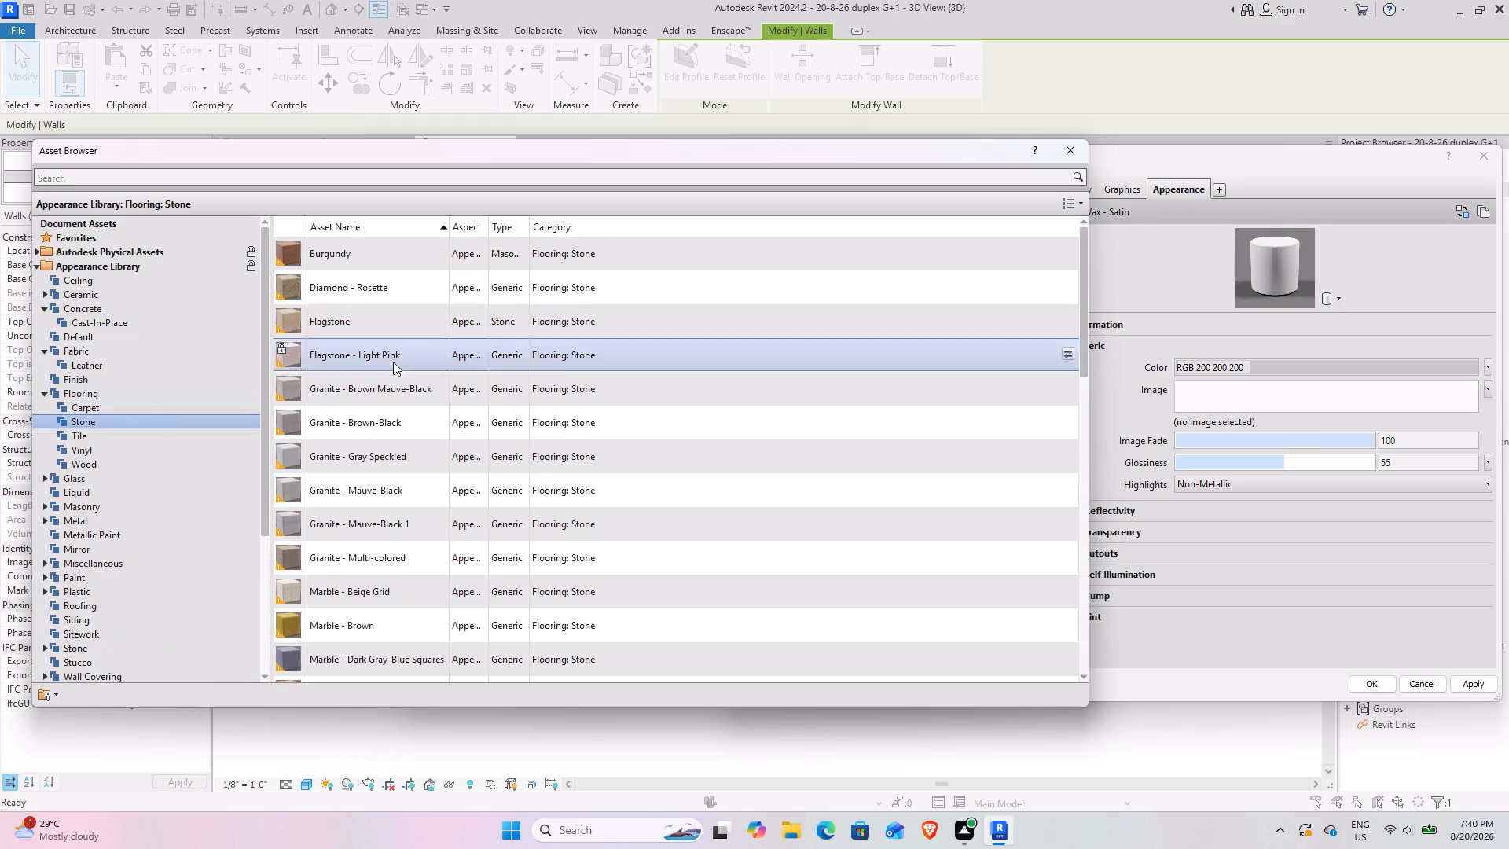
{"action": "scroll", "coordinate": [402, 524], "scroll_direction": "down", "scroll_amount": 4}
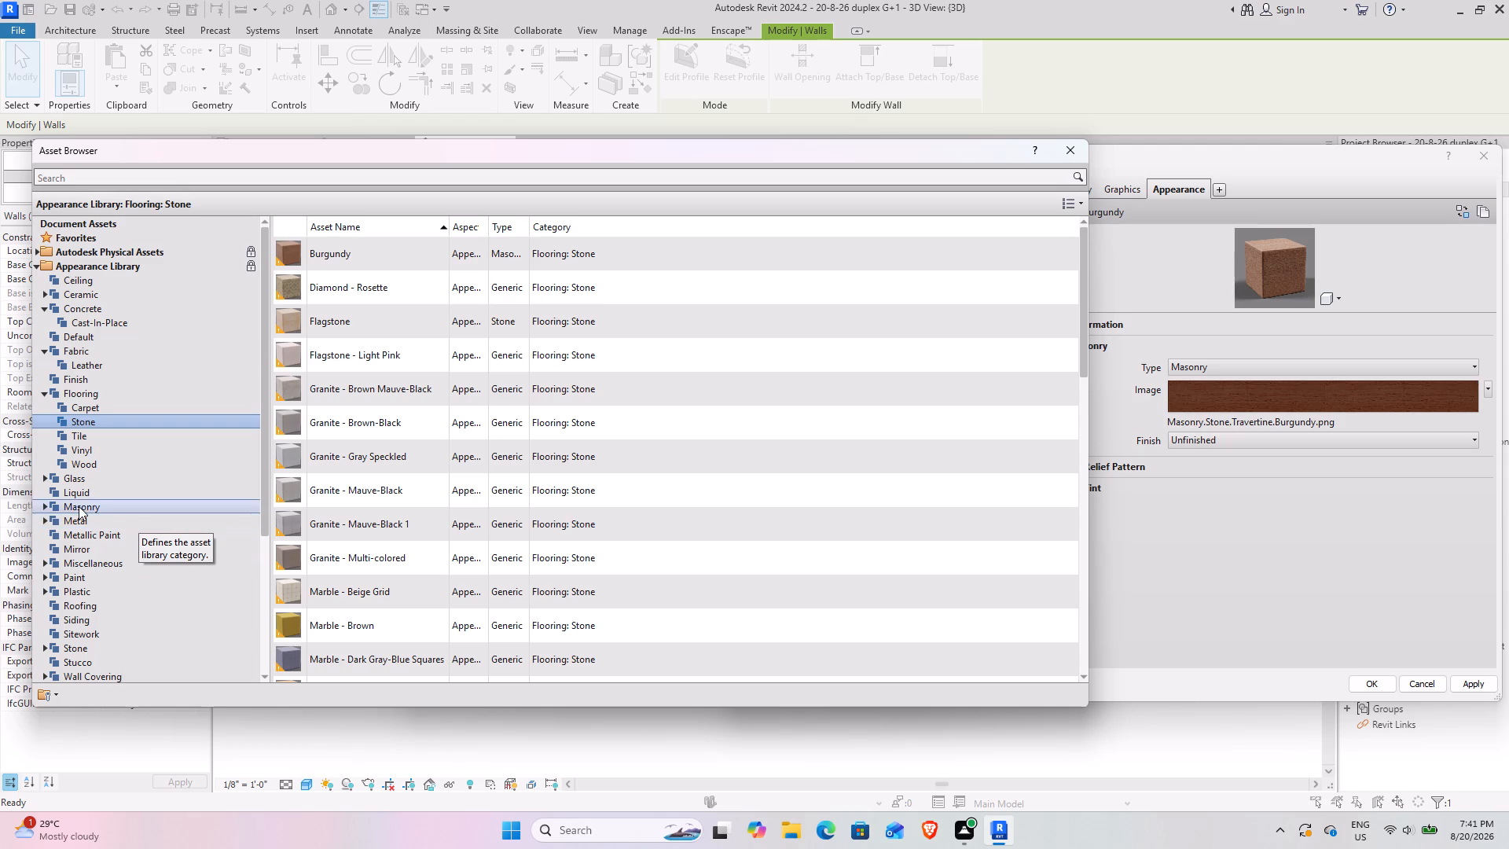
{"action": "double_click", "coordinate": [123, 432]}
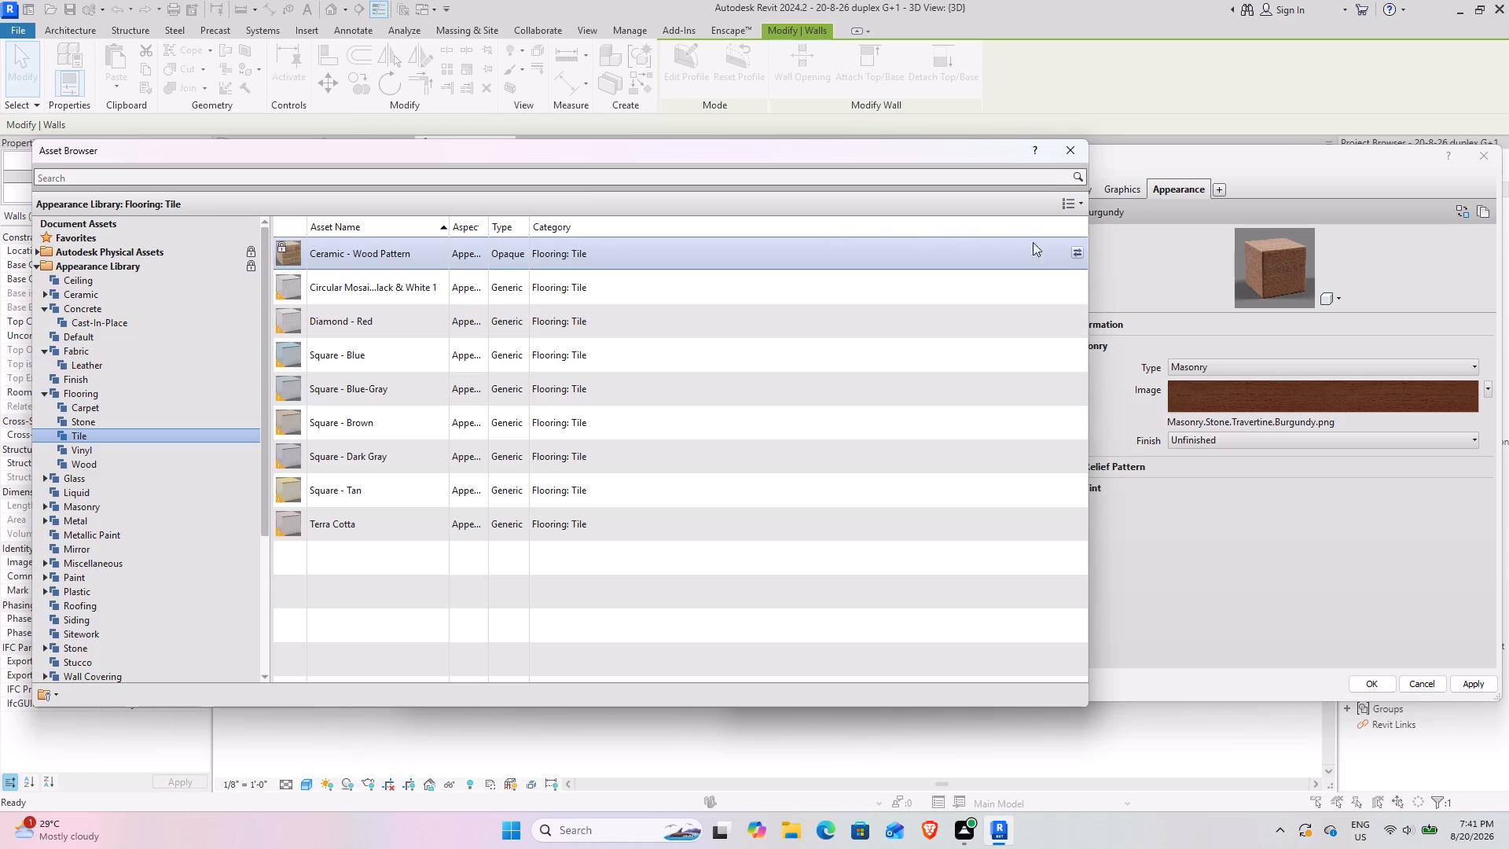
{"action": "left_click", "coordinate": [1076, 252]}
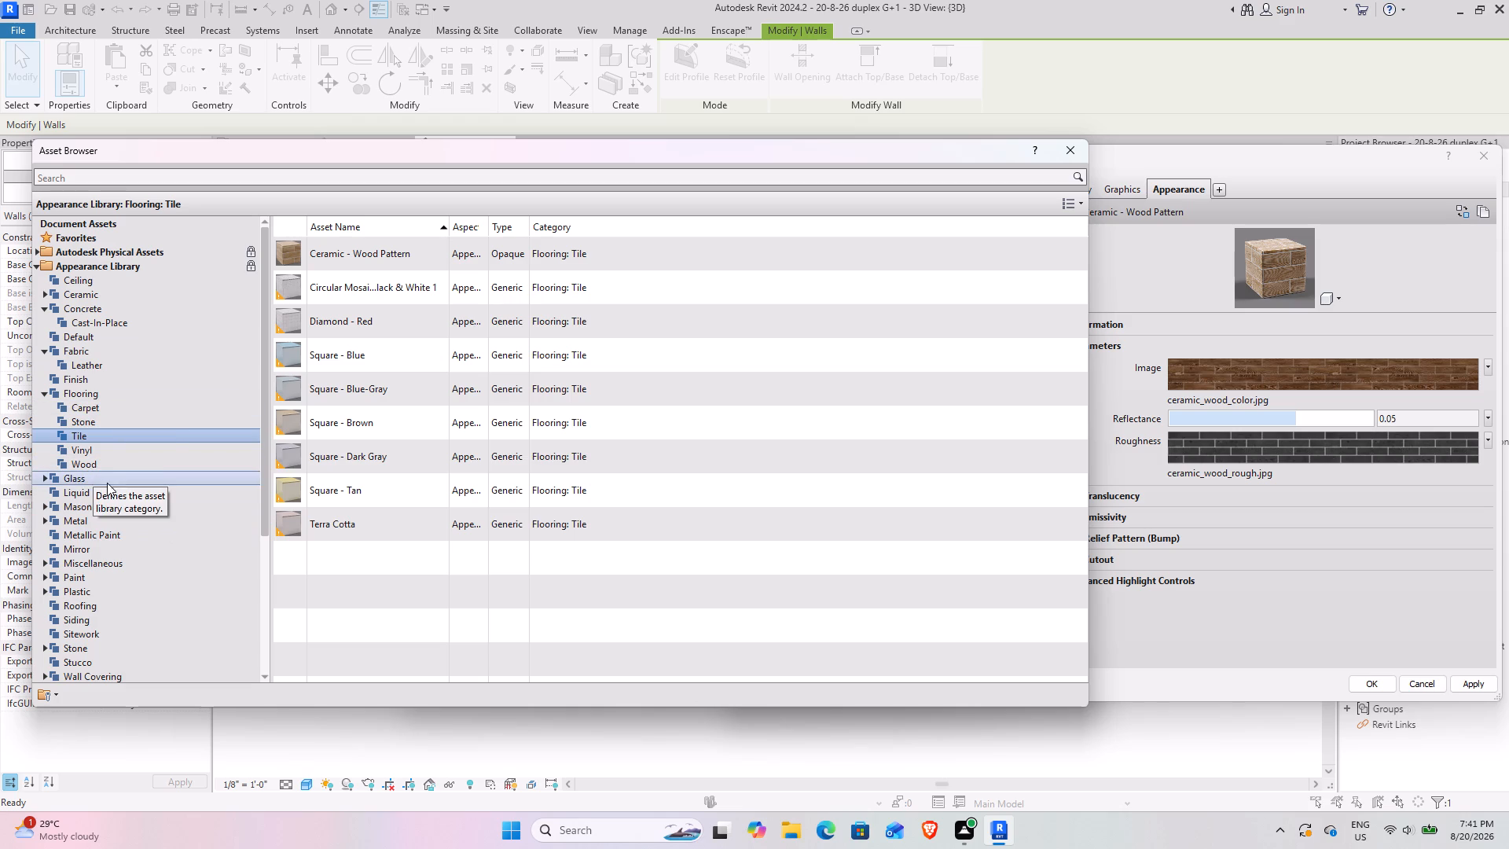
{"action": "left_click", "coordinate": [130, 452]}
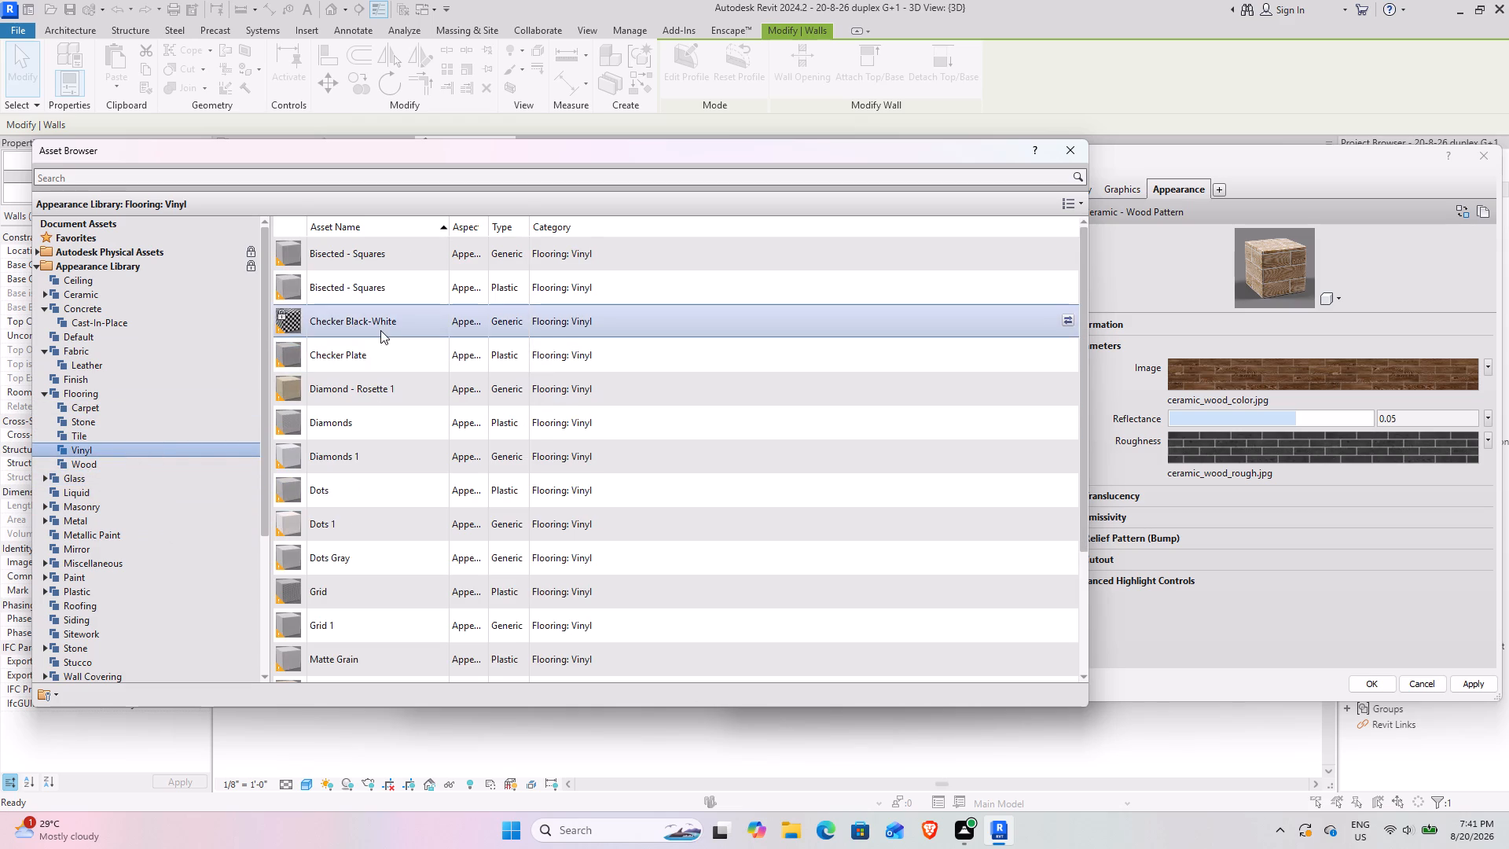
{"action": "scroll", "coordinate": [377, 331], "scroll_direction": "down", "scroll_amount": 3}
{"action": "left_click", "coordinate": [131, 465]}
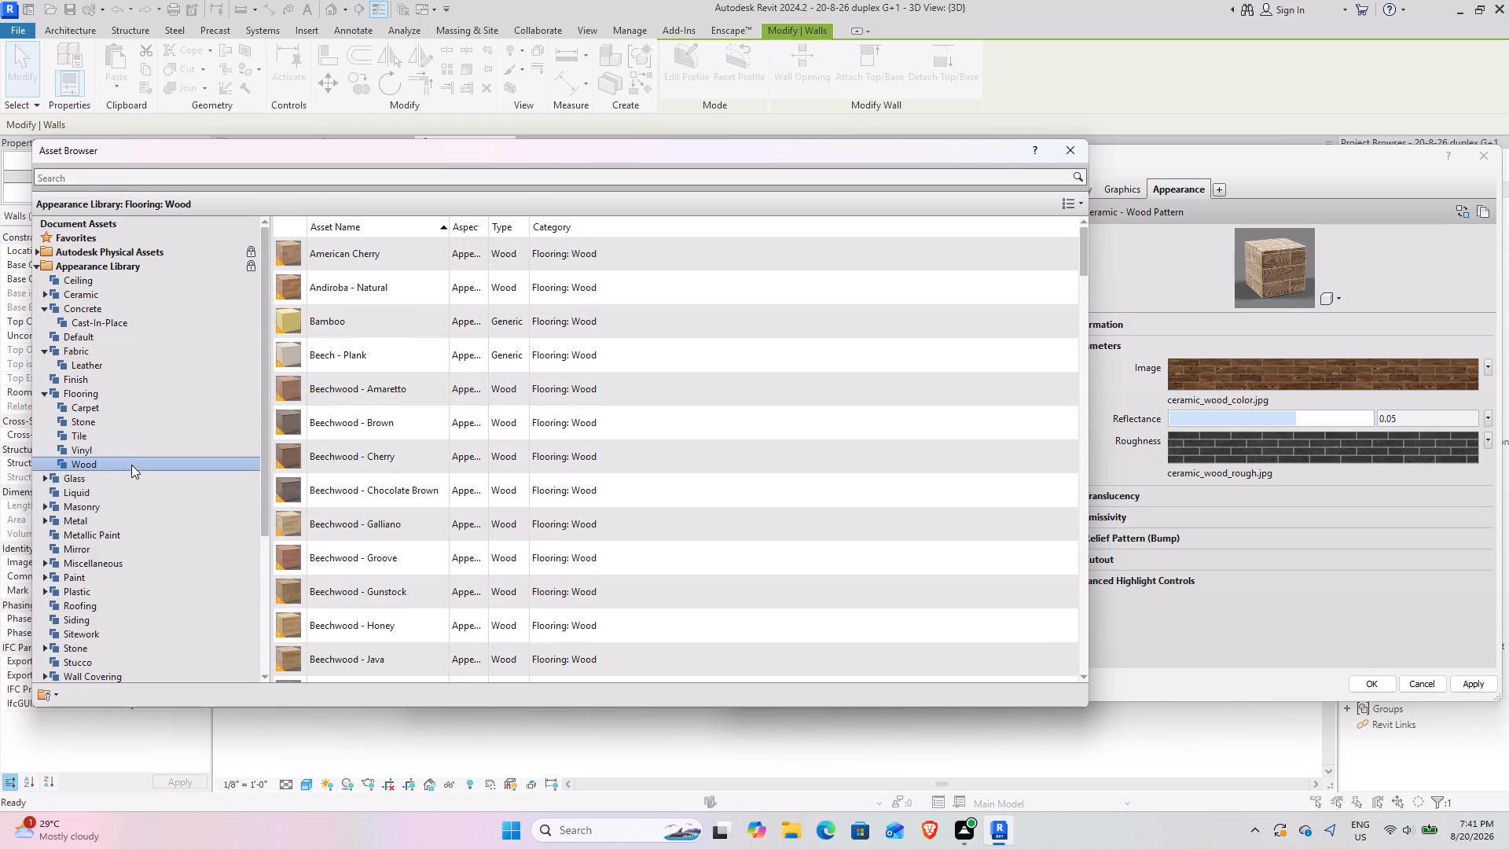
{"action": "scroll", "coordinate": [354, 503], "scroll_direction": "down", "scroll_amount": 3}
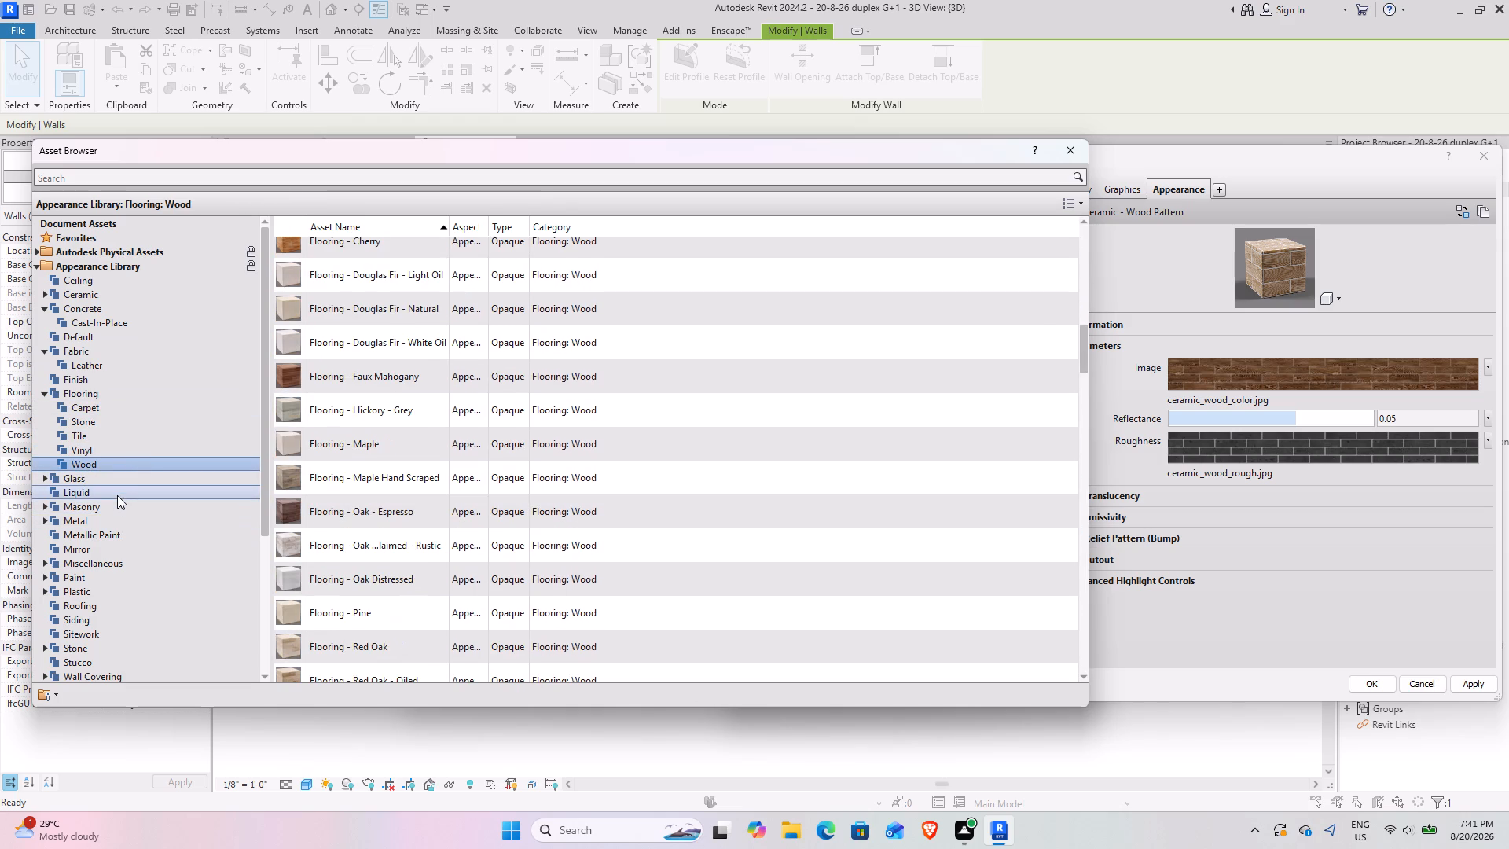
Browse the Masonry assets, trying 12in Non-Uniform Soldier - Burgundy, and set the new material's appearance to Herringbone - Brown.
{"action": "double_click", "coordinate": [115, 511]}
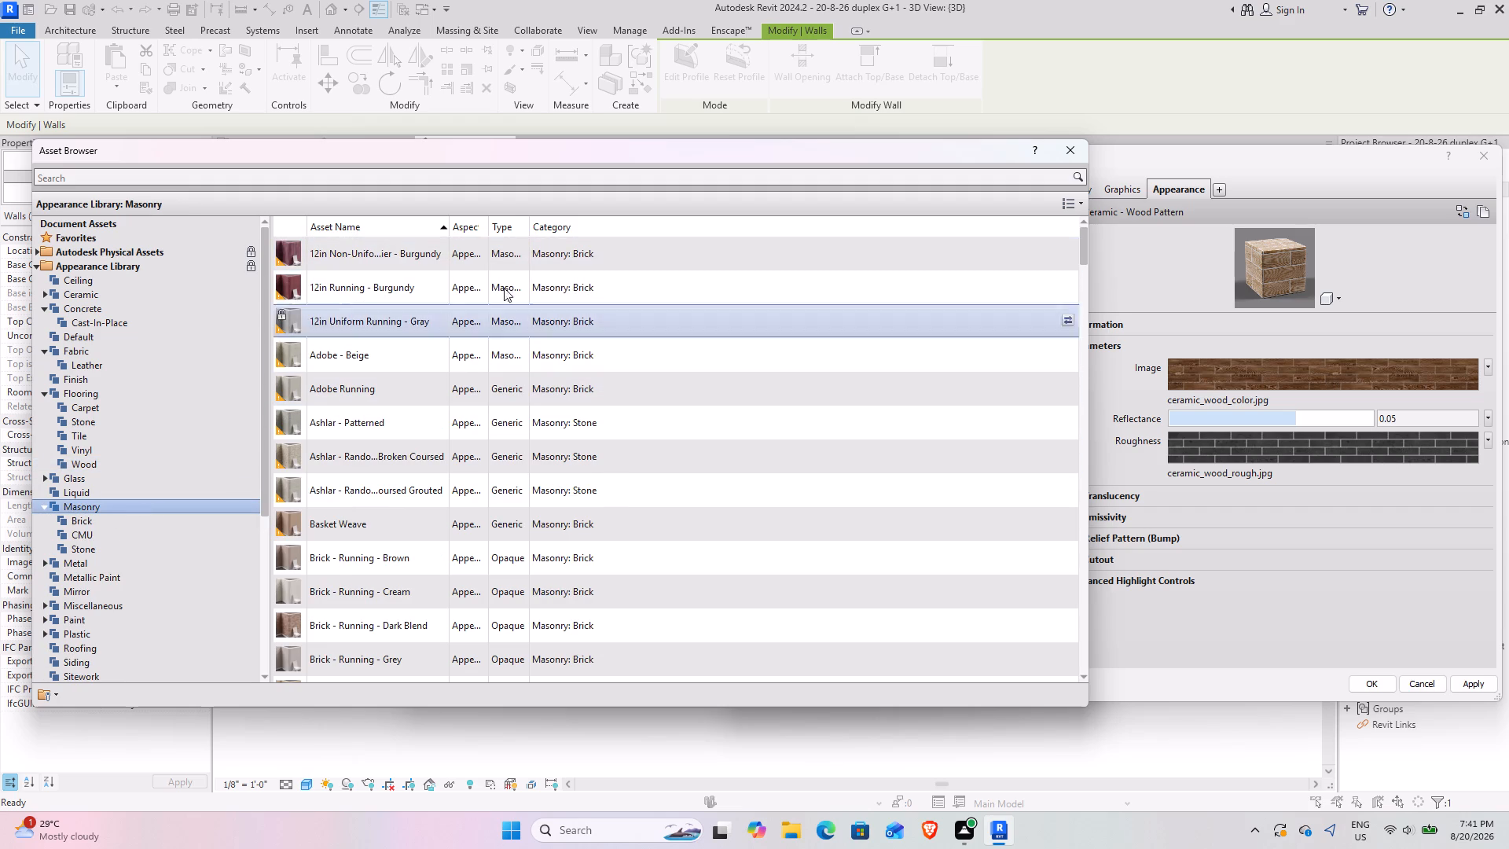
{"action": "left_click", "coordinate": [1073, 254]}
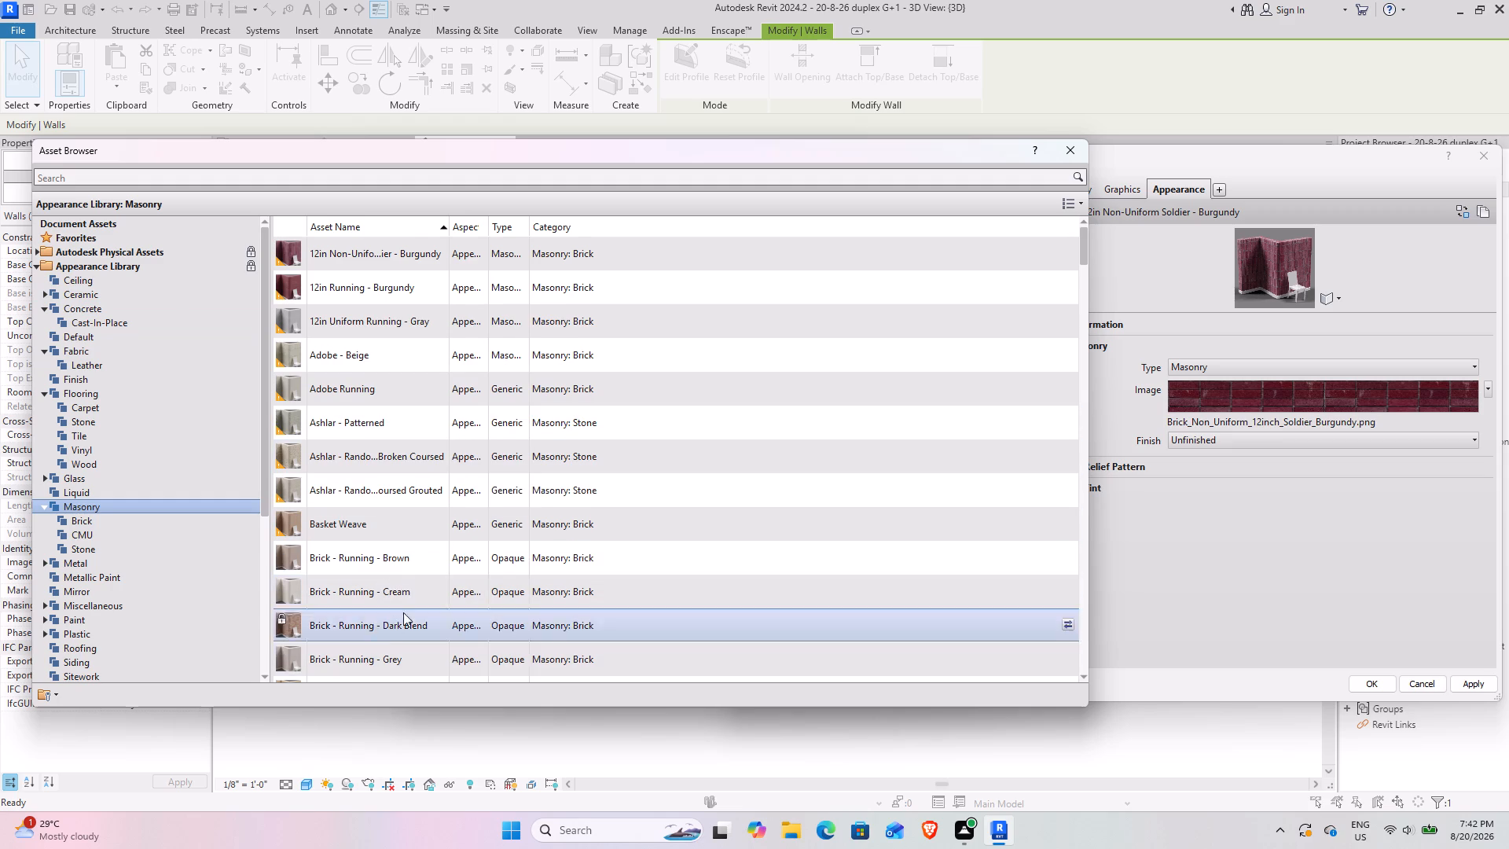
{"action": "scroll", "coordinate": [409, 606], "scroll_direction": "down", "scroll_amount": 5}
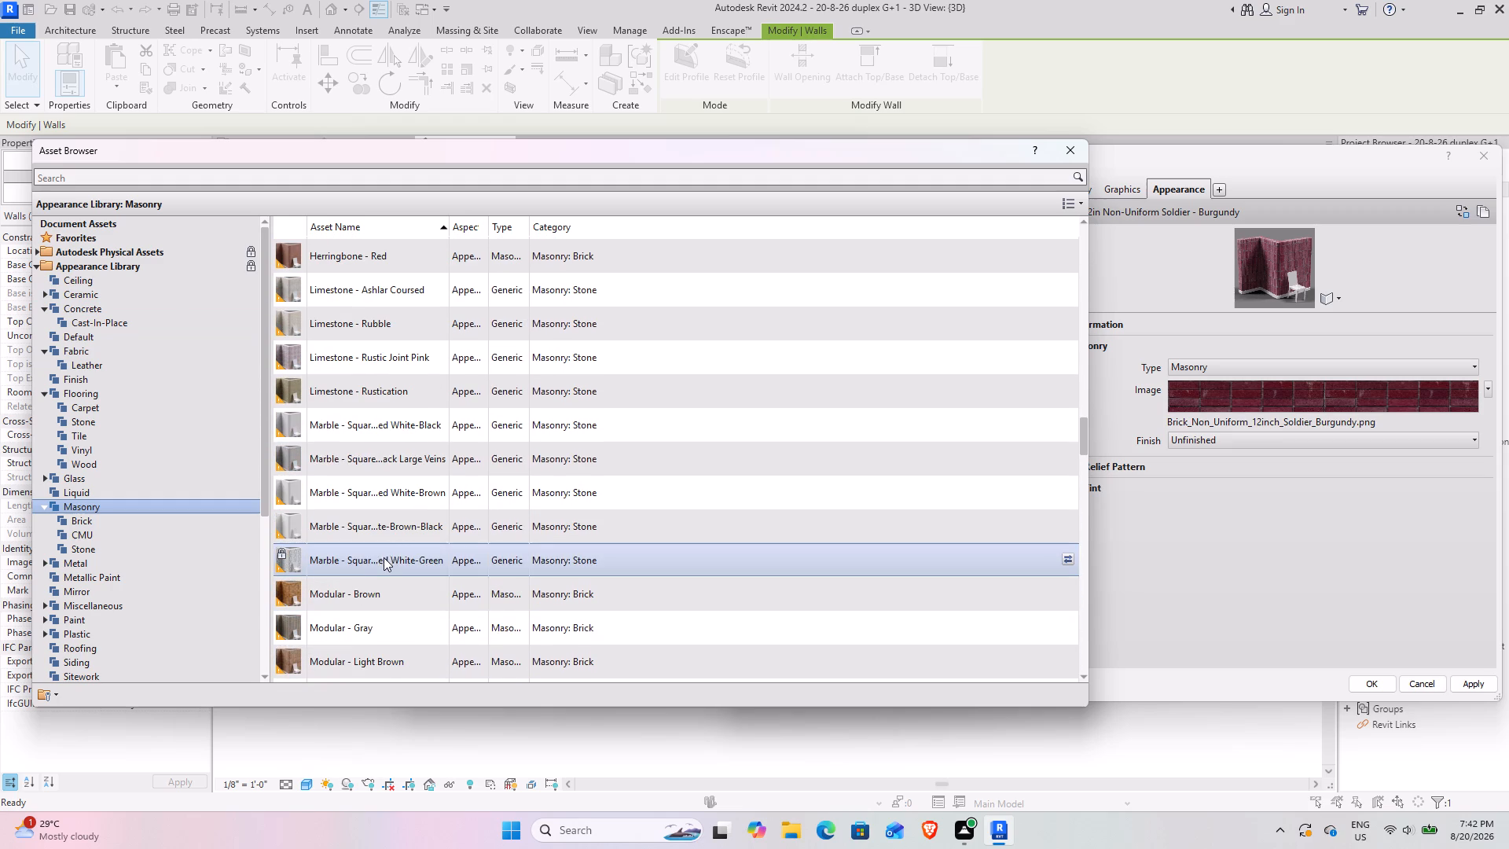
{"action": "scroll", "coordinate": [384, 389], "scroll_direction": "up", "scroll_amount": 1}
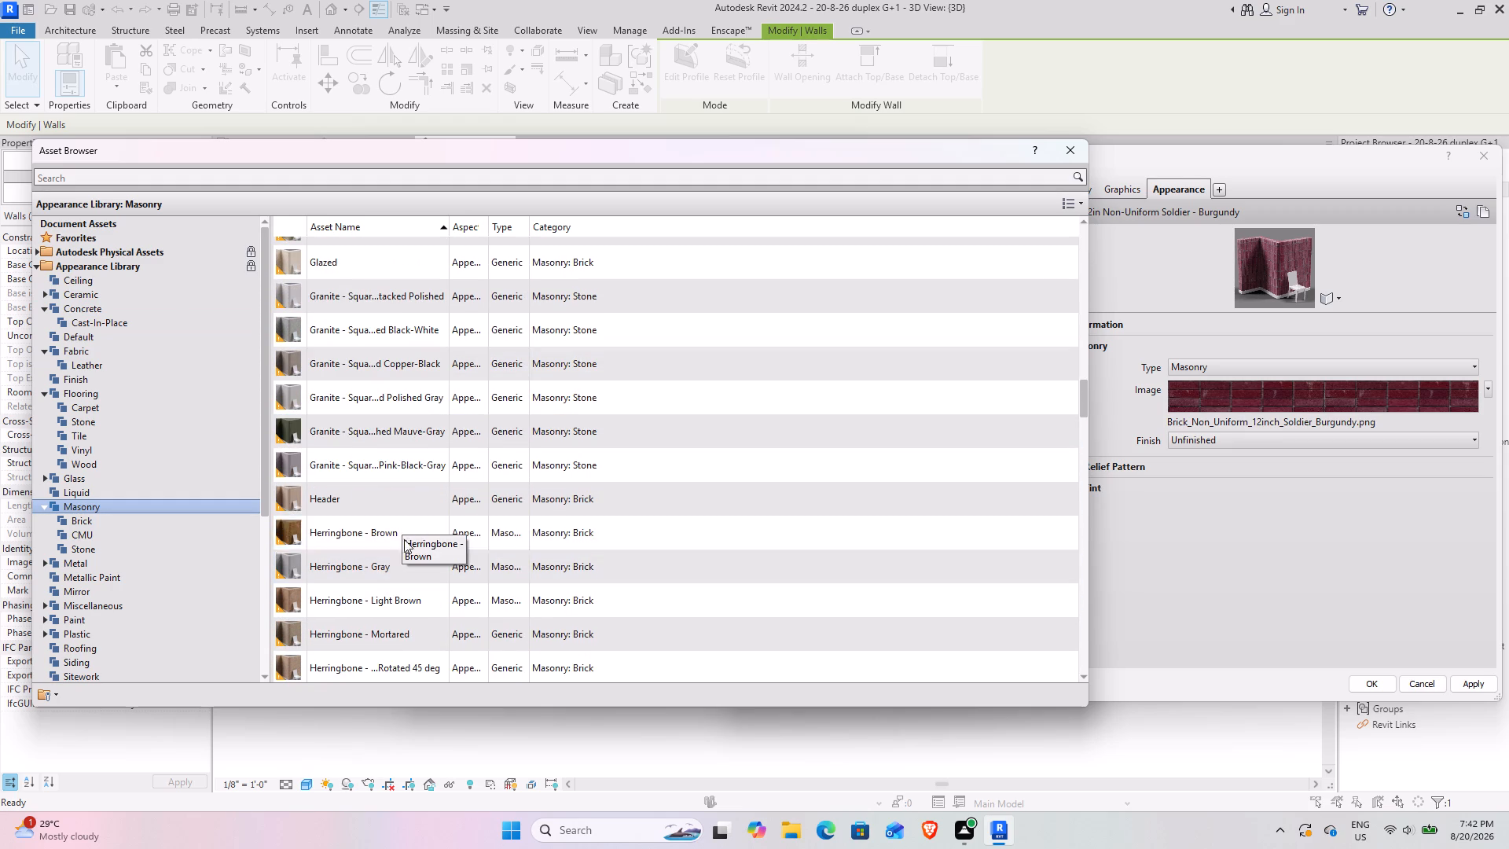
{"action": "left_click", "coordinate": [1066, 531]}
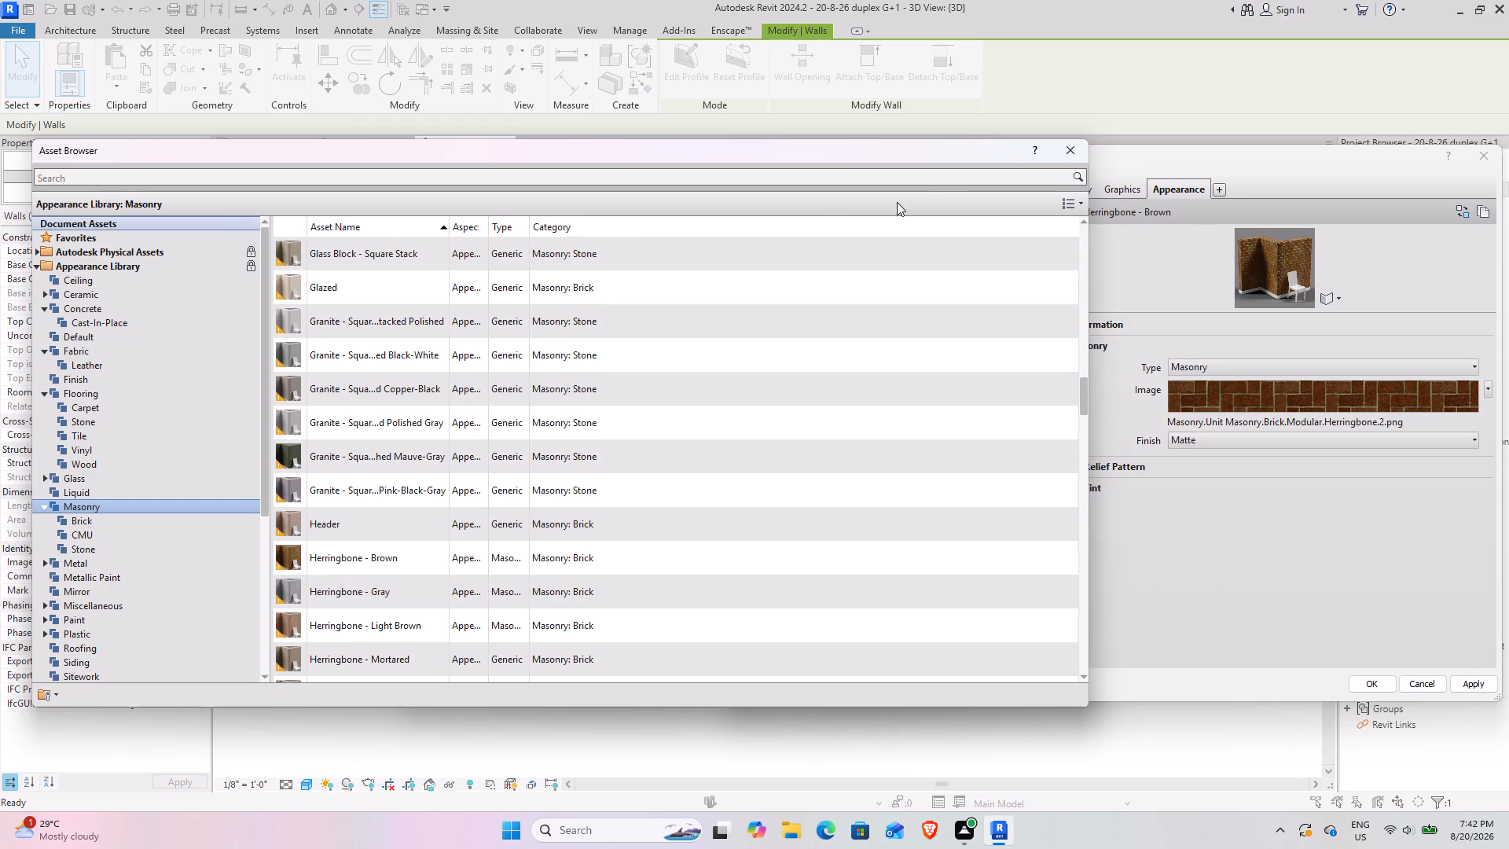
{"action": "left_click", "coordinate": [1059, 146]}
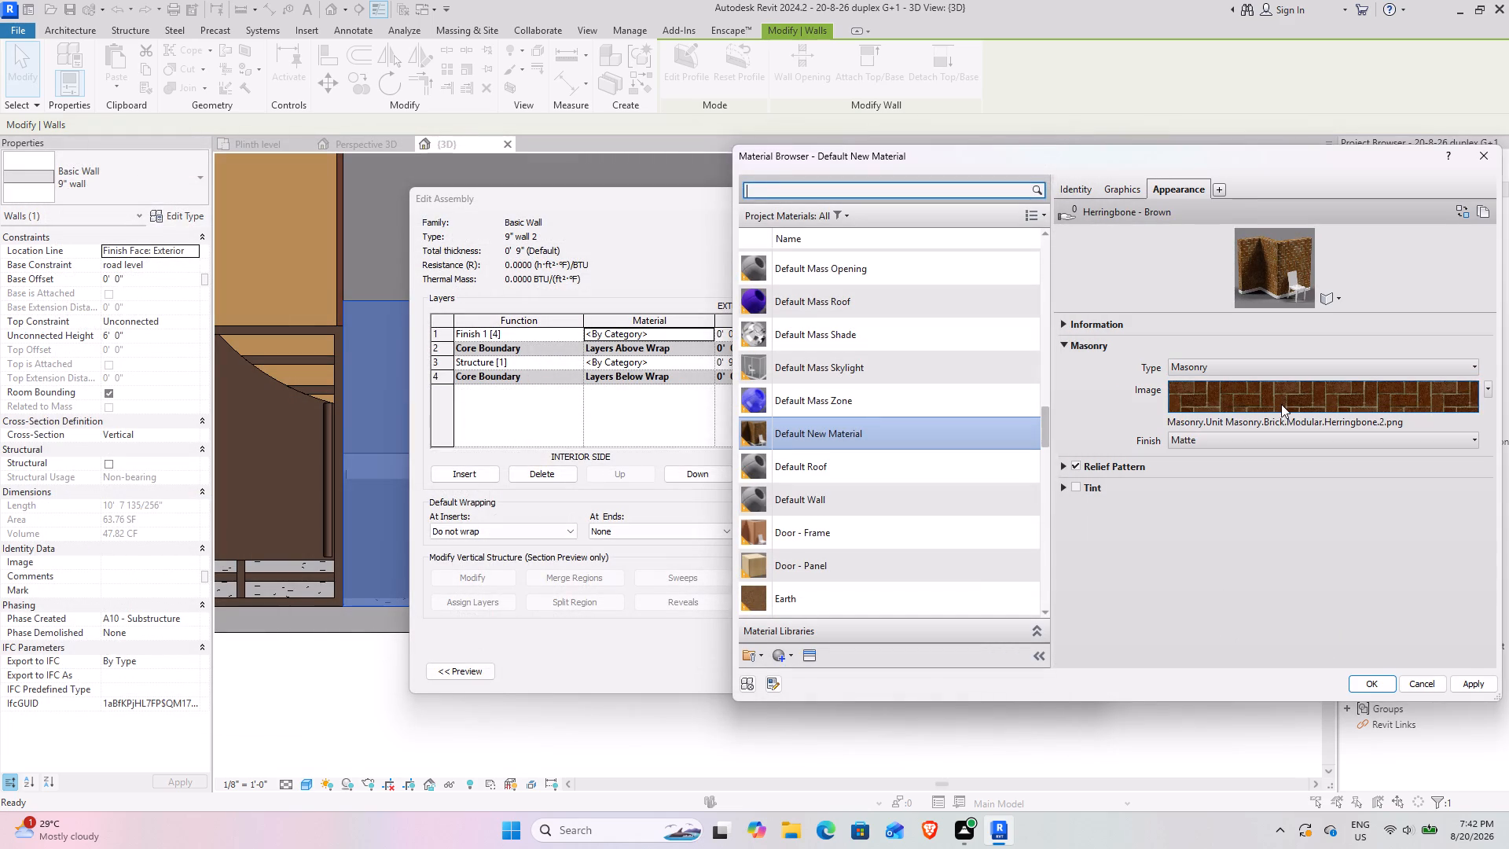
Check the herringbone brick texture image and assign the new material to the Finish 1 [4] layer.
{"action": "left_click", "coordinate": [1278, 404]}
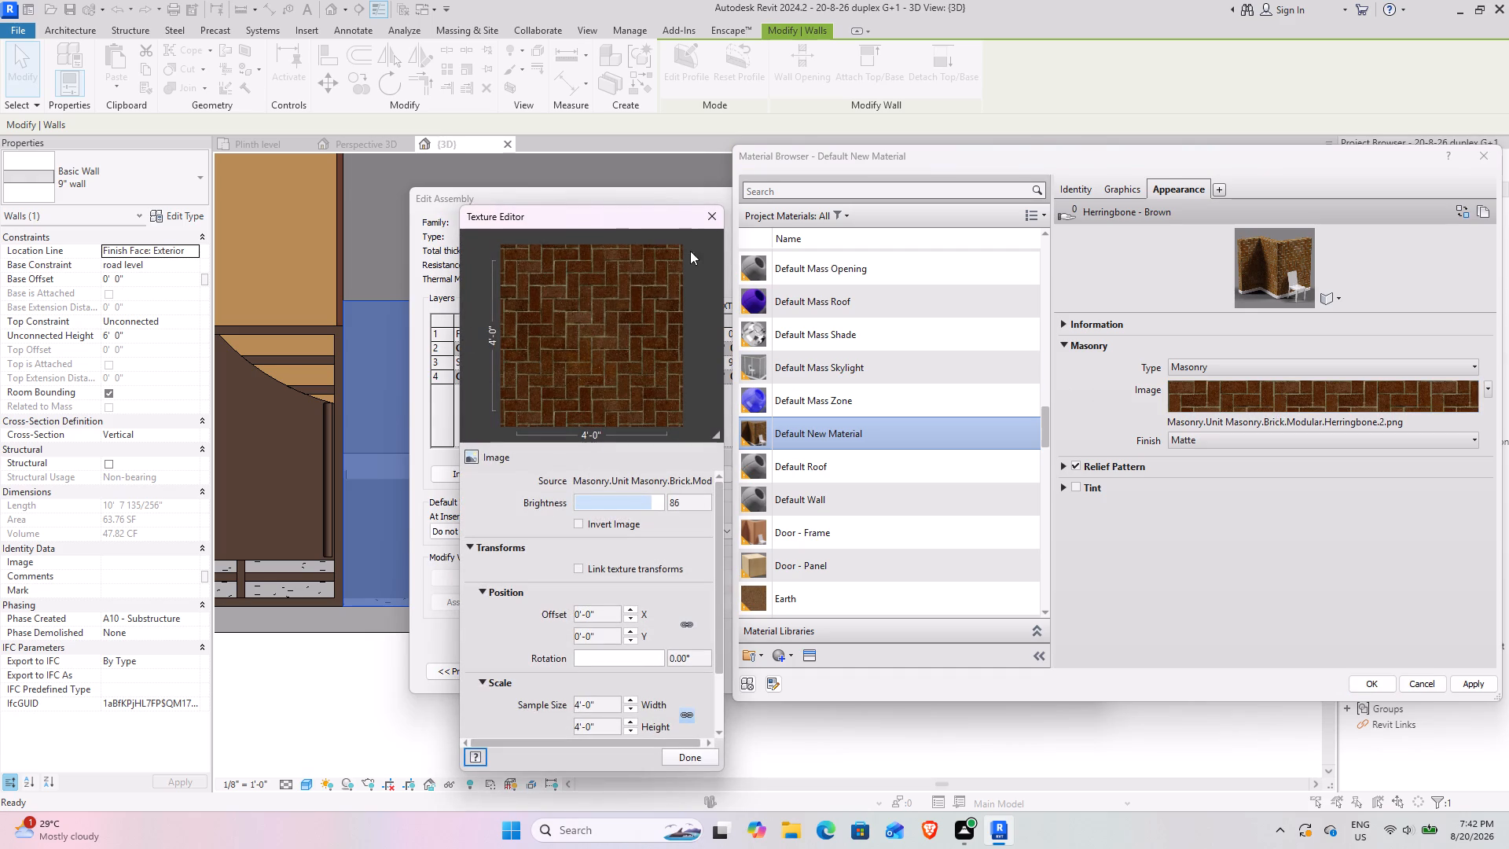
{"action": "left_click", "coordinate": [703, 216]}
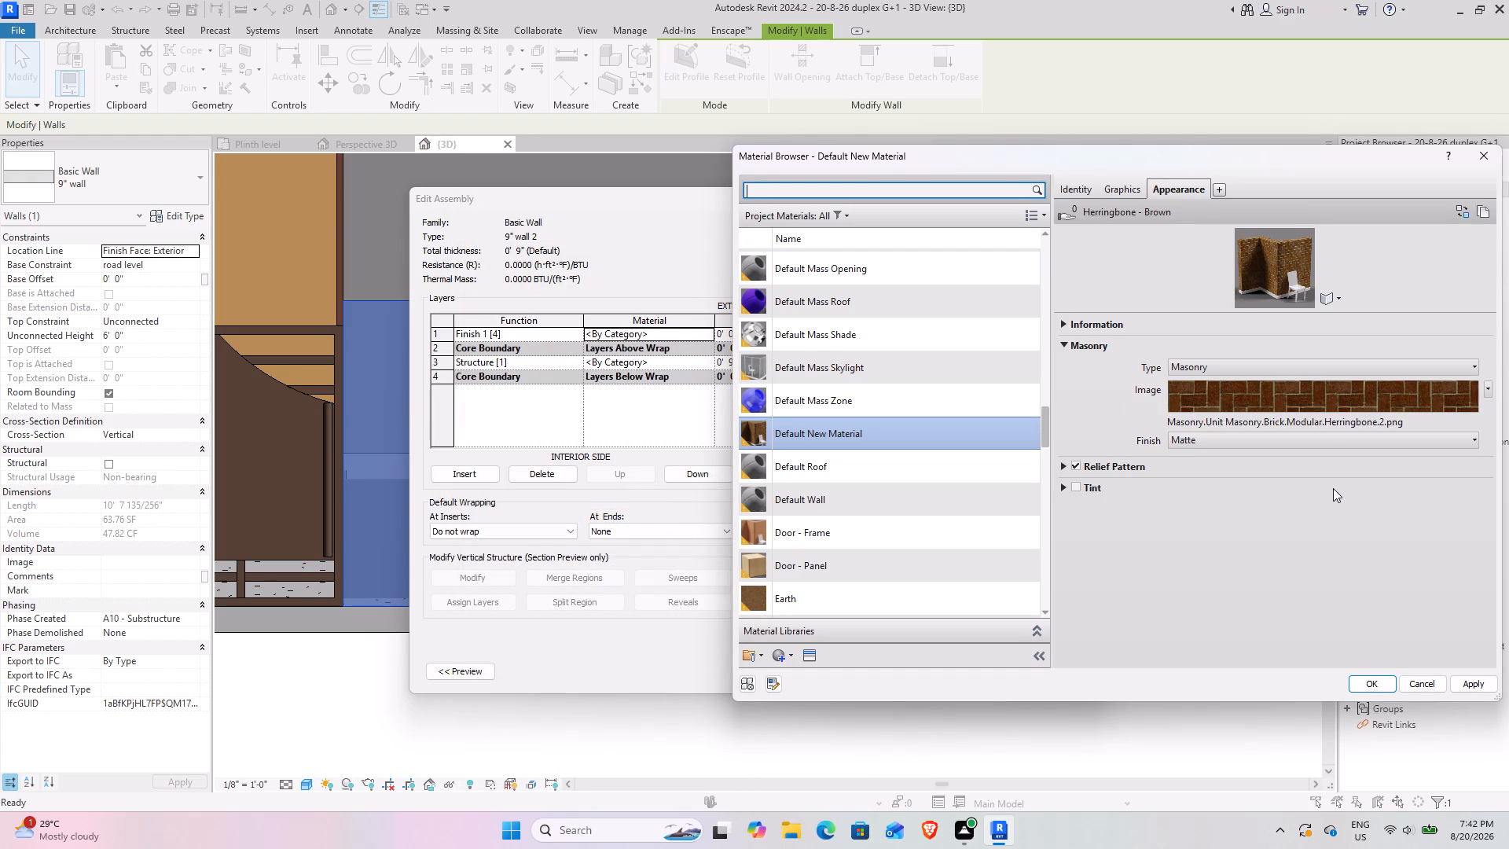
{"action": "left_click", "coordinate": [1480, 693]}
{"action": "left_click", "coordinate": [1479, 687]}
{"action": "left_click", "coordinate": [1370, 685]}
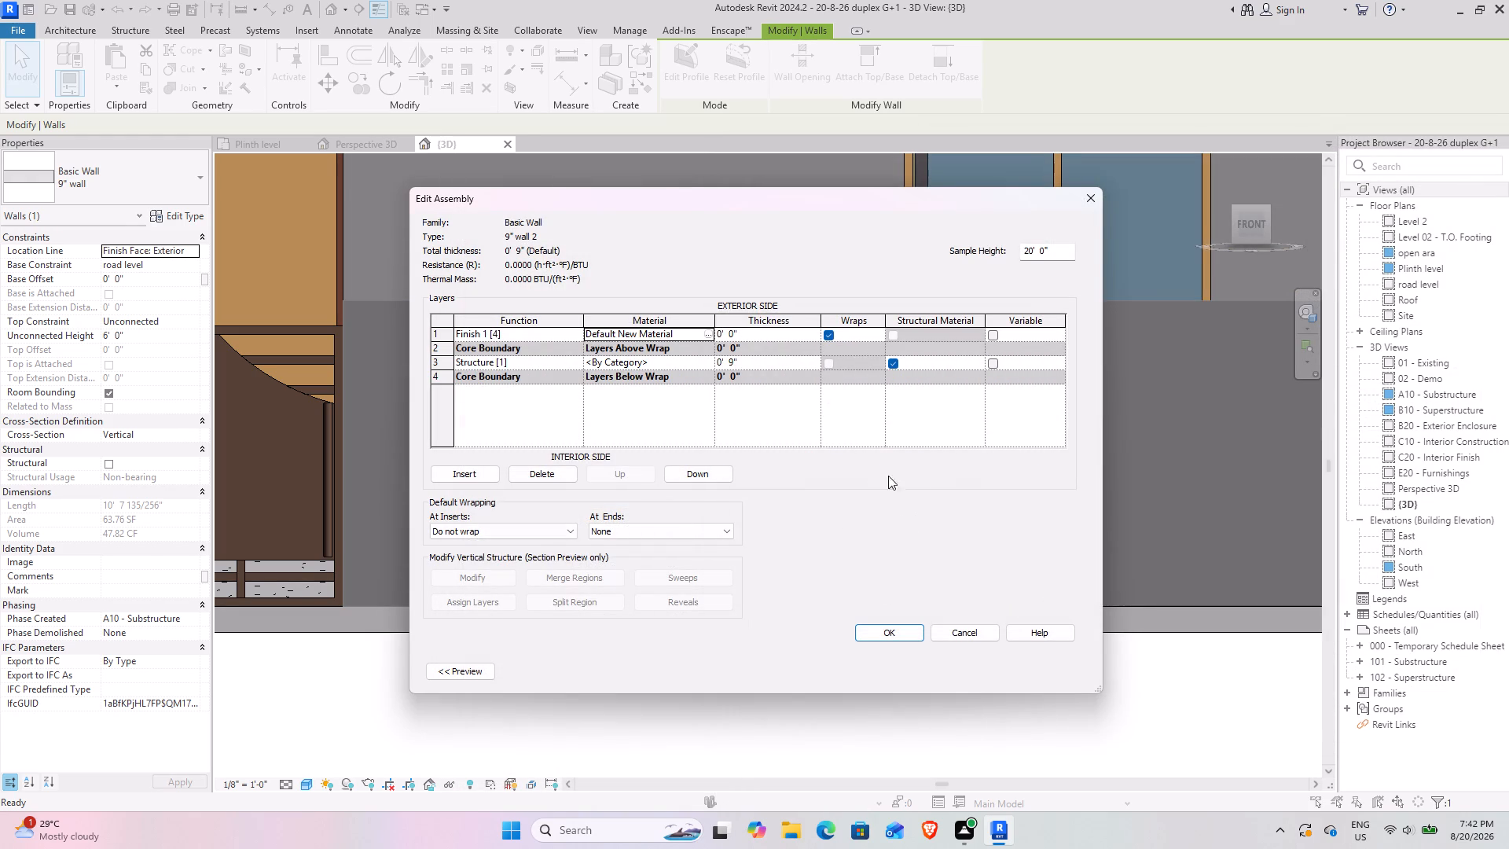
Make the Finish 1 [4] layer's new material use its render appearance for shading.
{"action": "left_click", "coordinate": [707, 330]}
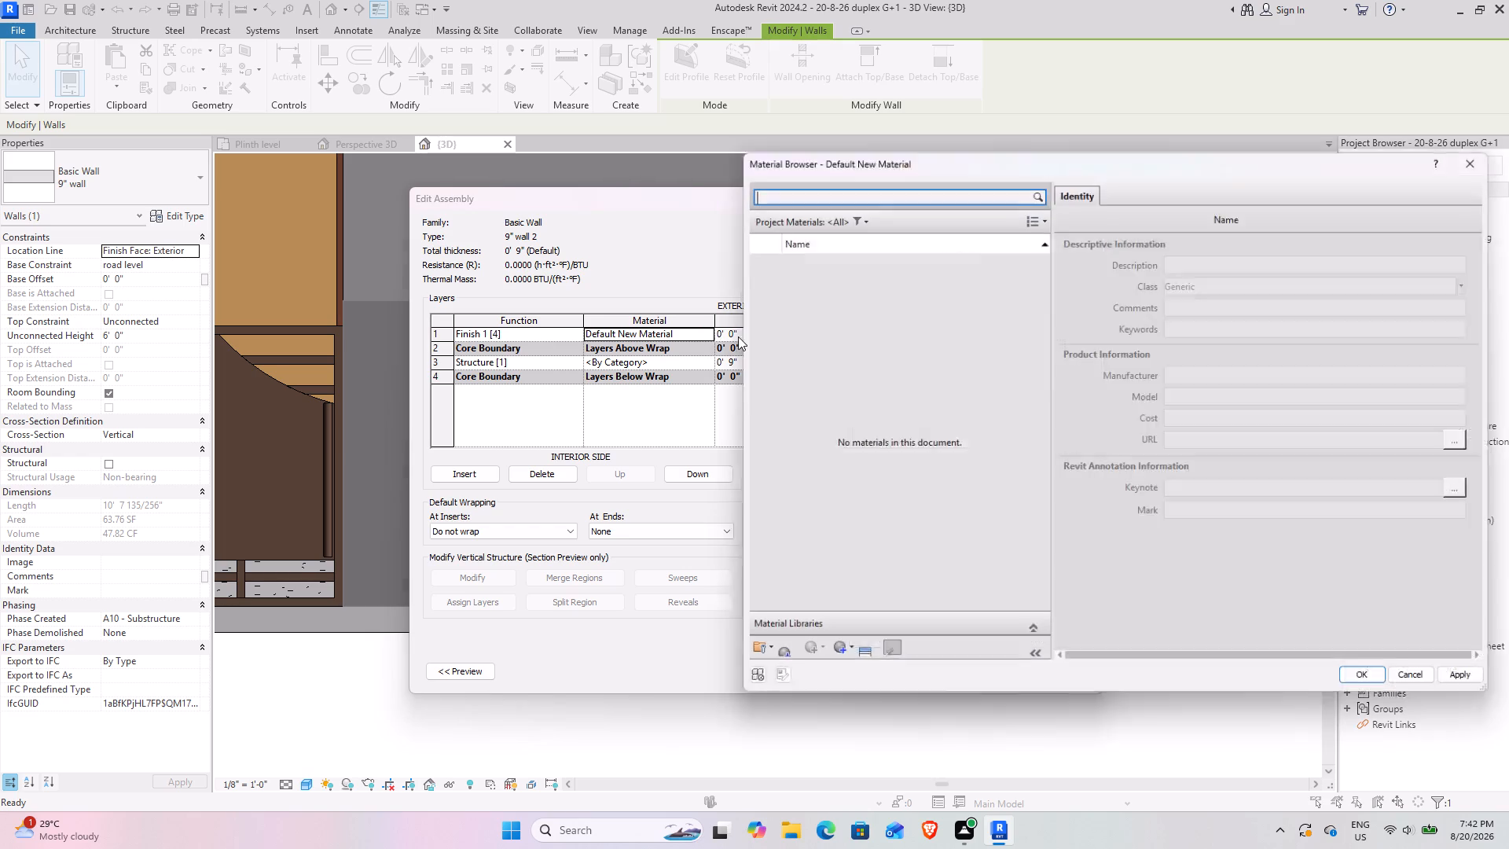
{"action": "left_click", "coordinate": [1123, 185]}
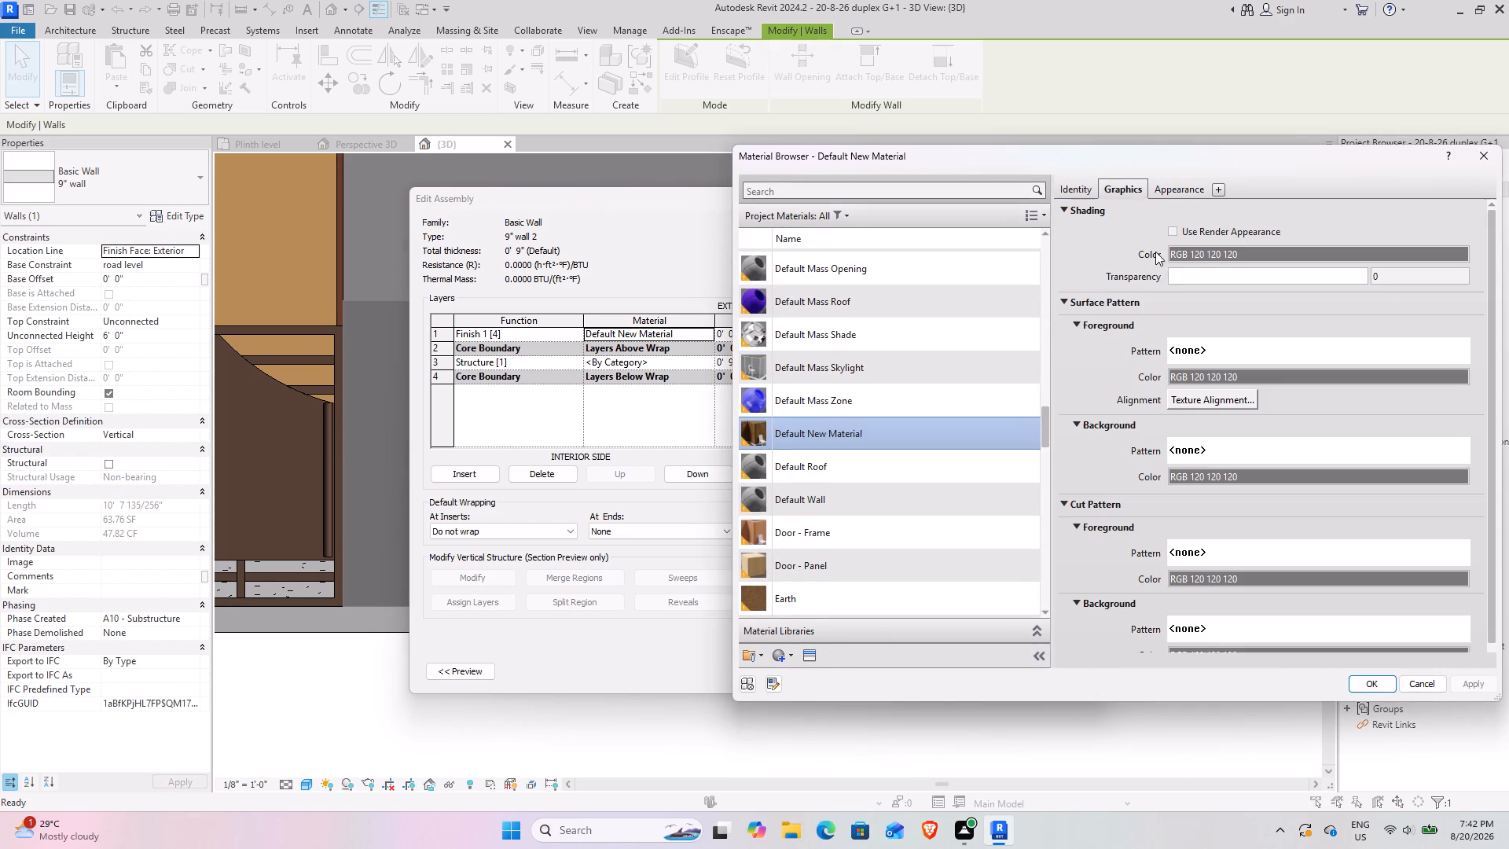
{"action": "left_click", "coordinate": [1172, 233]}
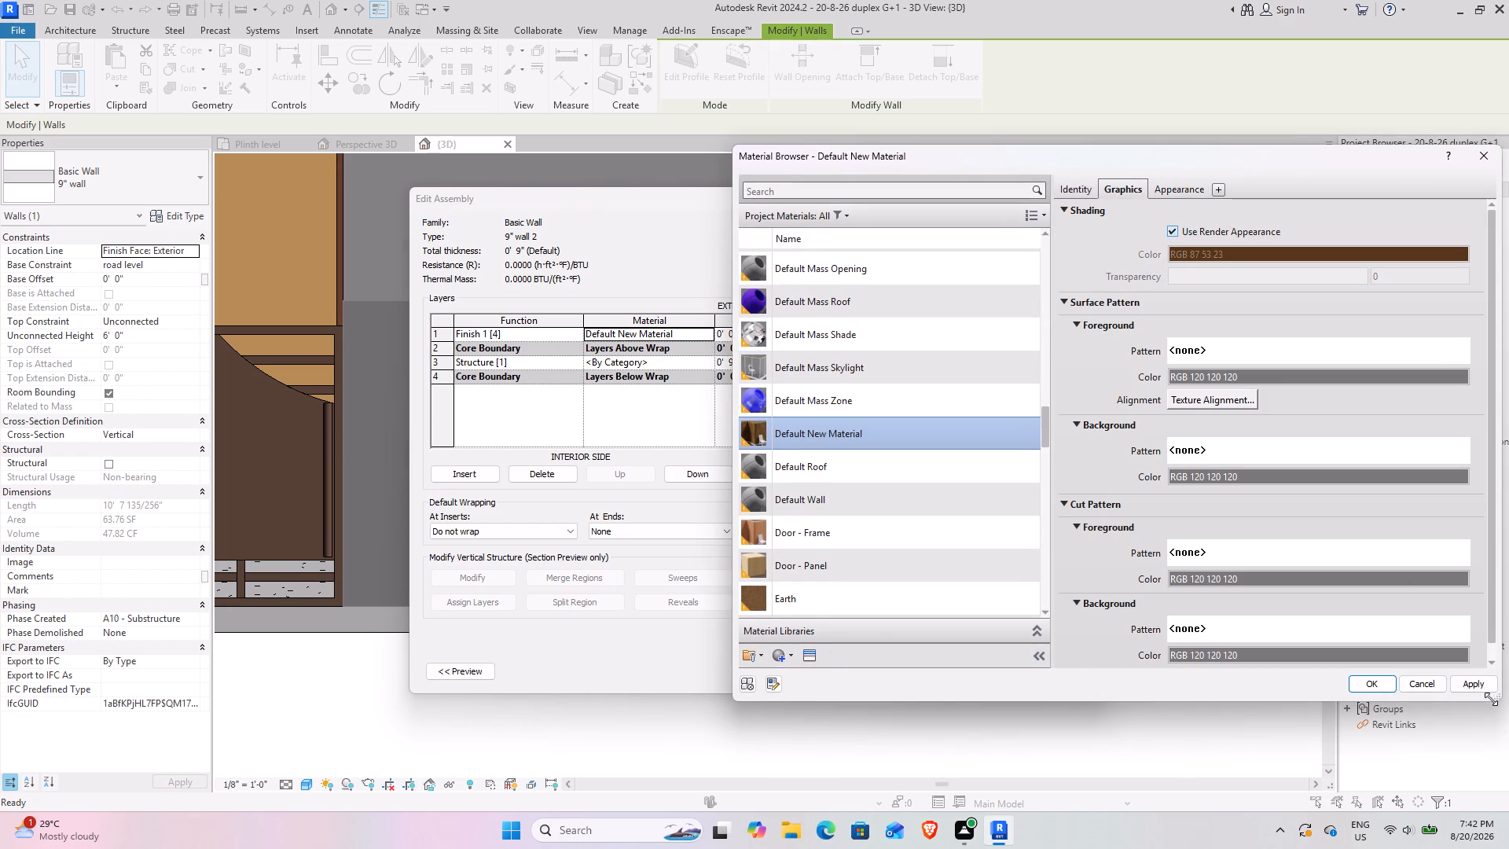
{"action": "left_click", "coordinate": [1491, 699]}
{"action": "left_click", "coordinate": [1478, 685]}
{"action": "left_click", "coordinate": [1382, 682]}
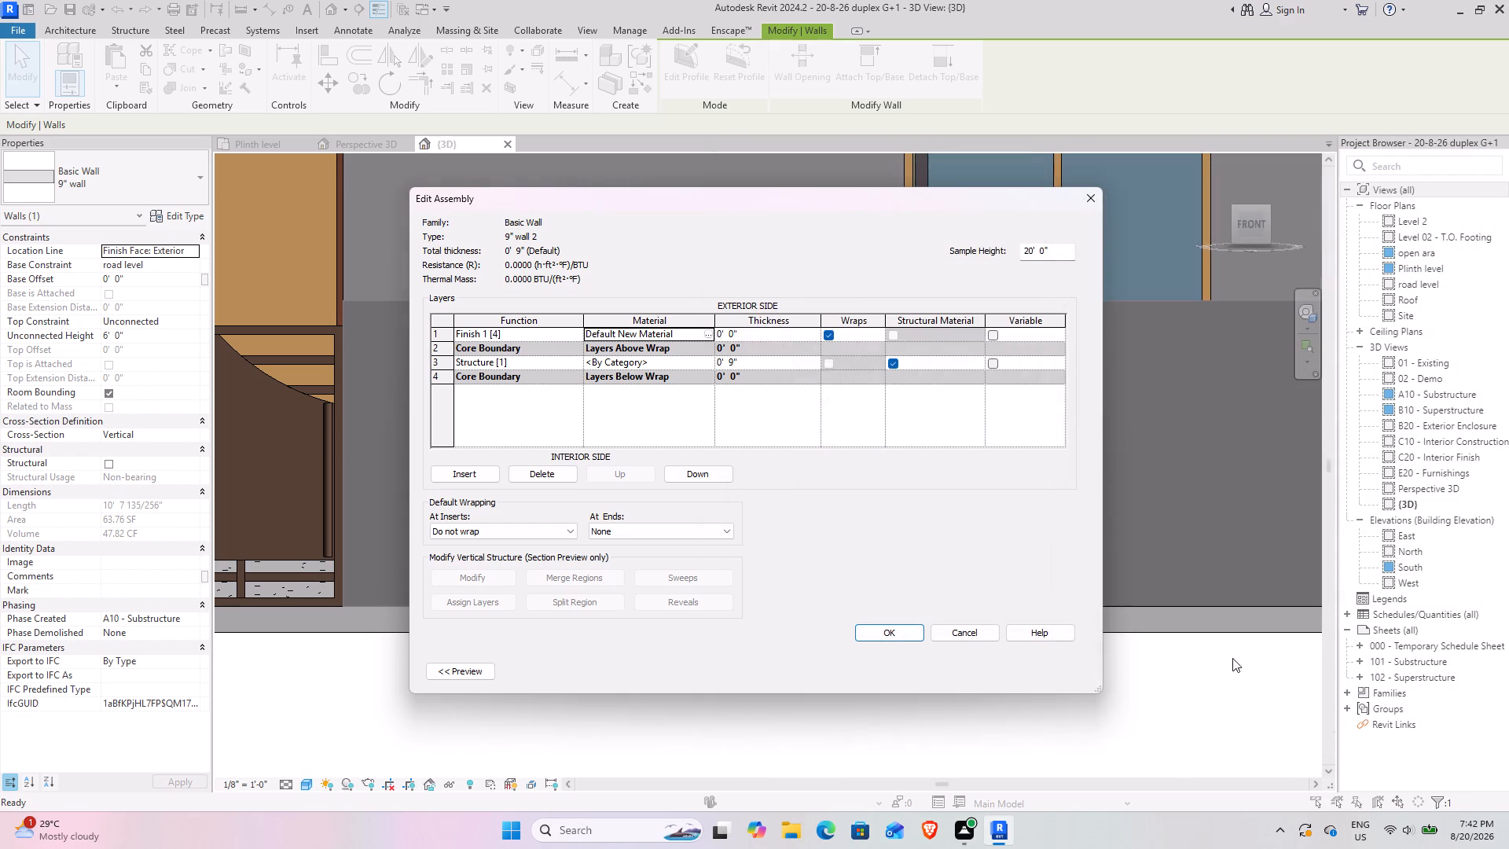
Set the Finish 1 [4] layer's thickness to 2" and apply the structure to the 9" wall 2 type.
{"action": "left_click", "coordinate": [905, 627]}
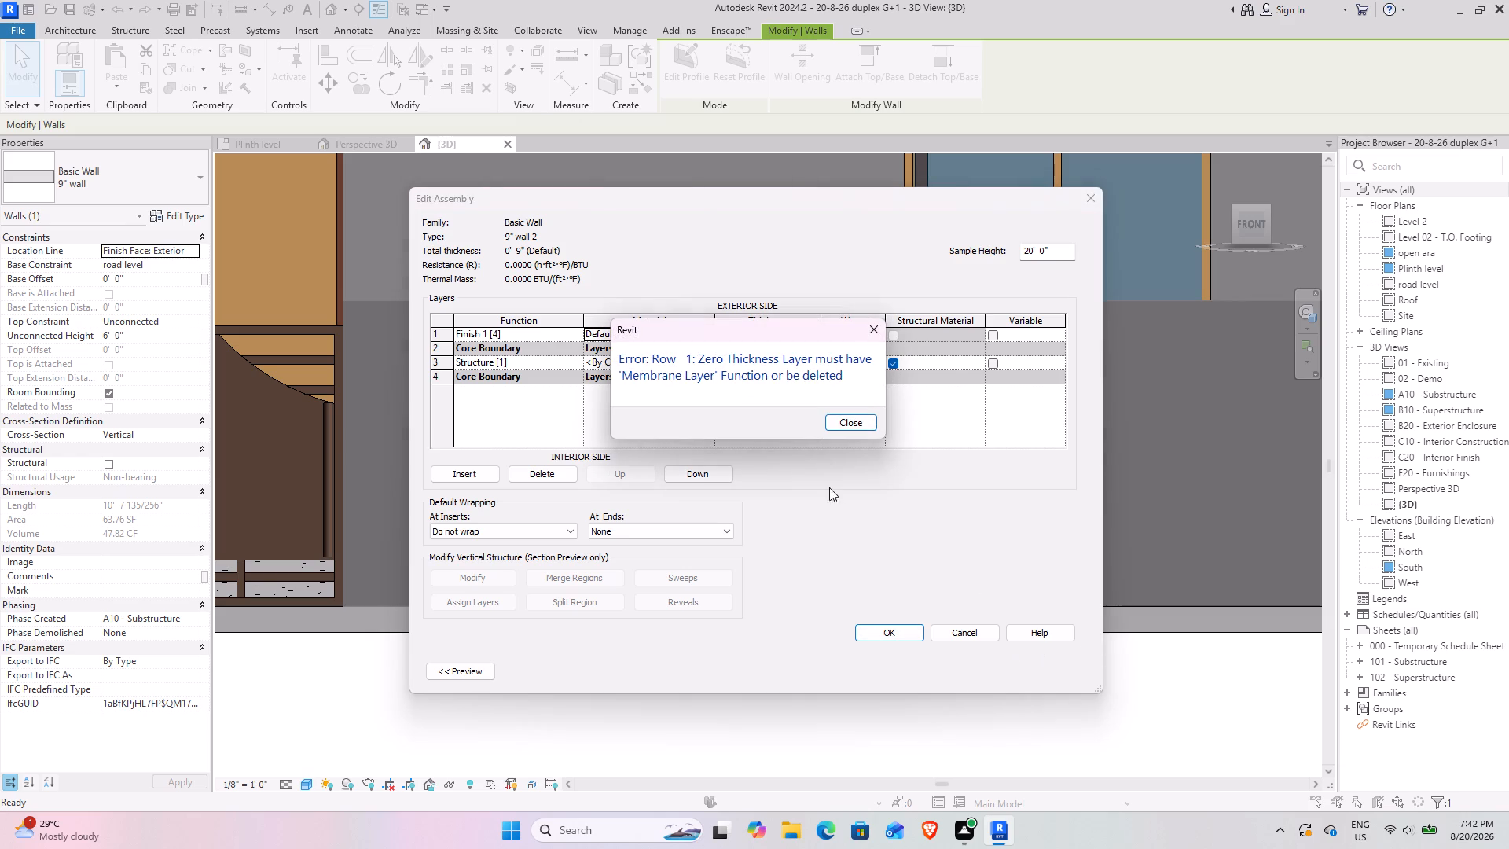
{"action": "left_click", "coordinate": [854, 422]}
{"action": "left_click", "coordinate": [736, 329]}
{"action": "left_click_drag", "start_coordinate": [747, 329], "coordinate": [702, 329]}
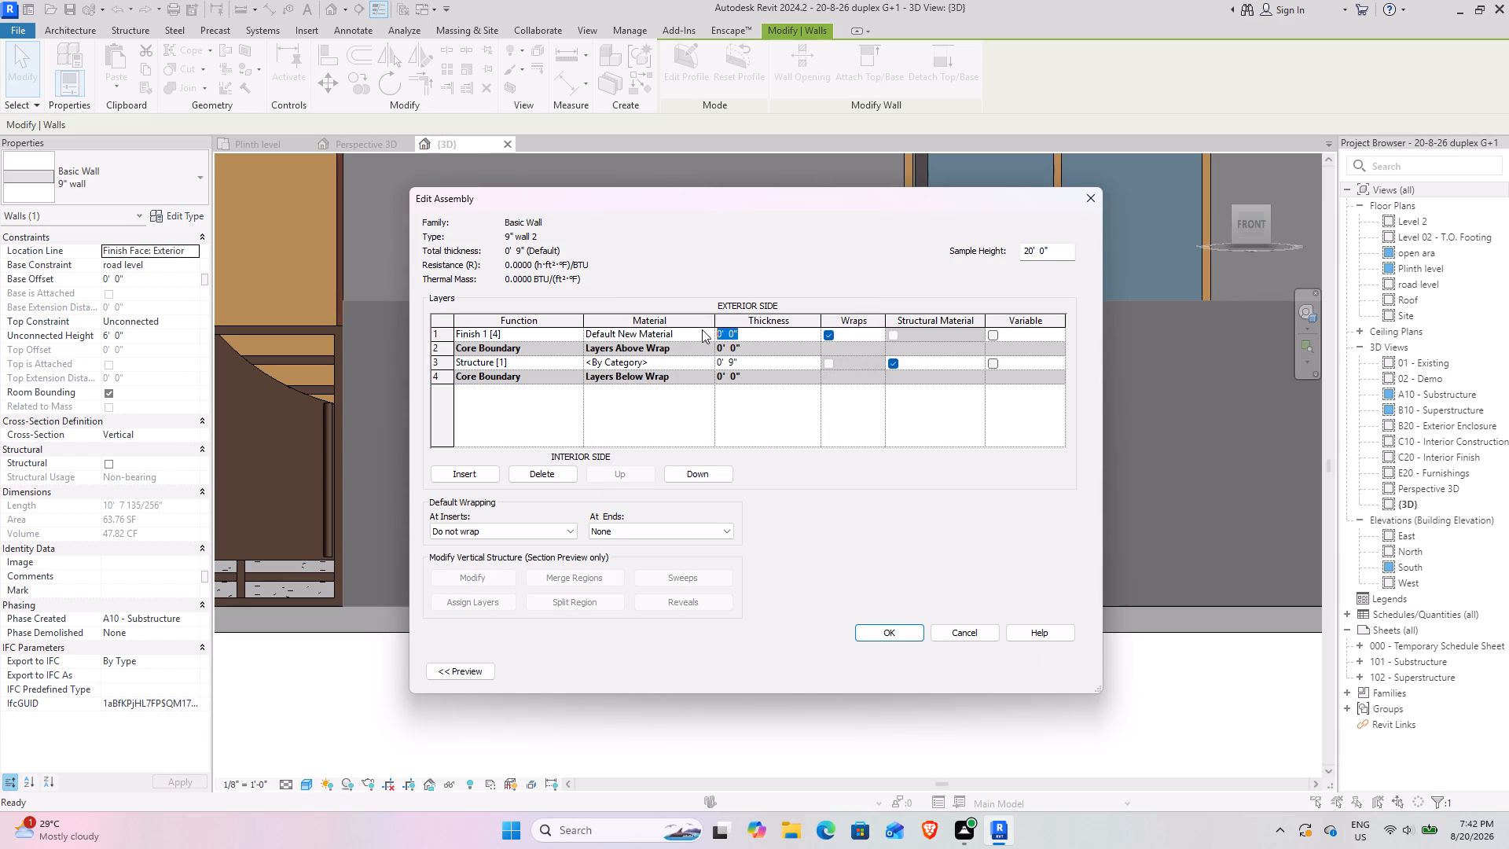
{"action": "key", "text": "2"}
{"action": "key", "text": "Return"}
{"action": "left_click", "coordinate": [776, 333]}
{"action": "type", "text": "2\""}
{"action": "key", "text": "Return"}
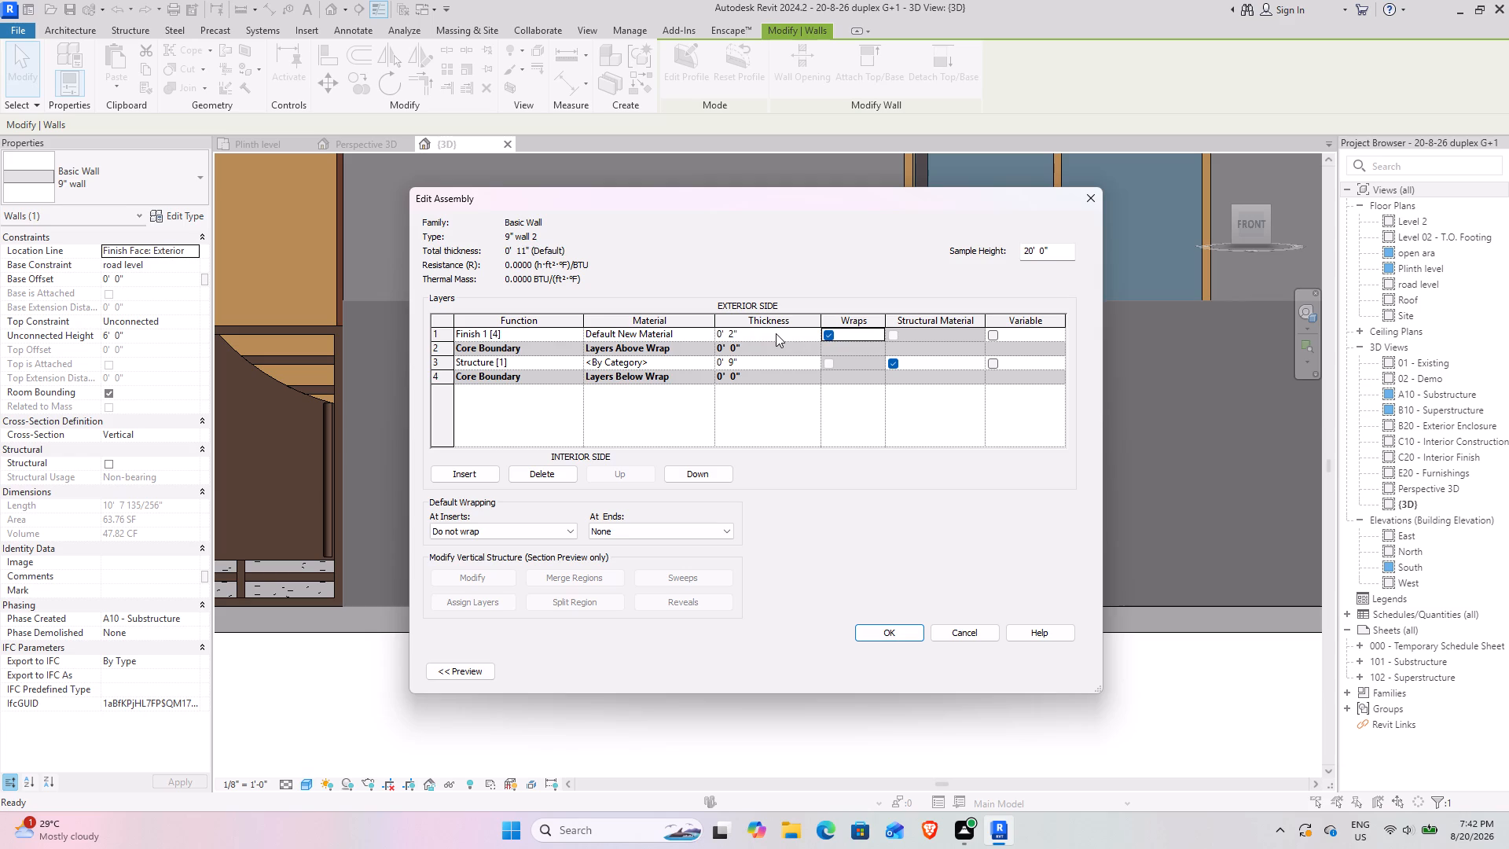
{"action": "left_click", "coordinate": [909, 627]}
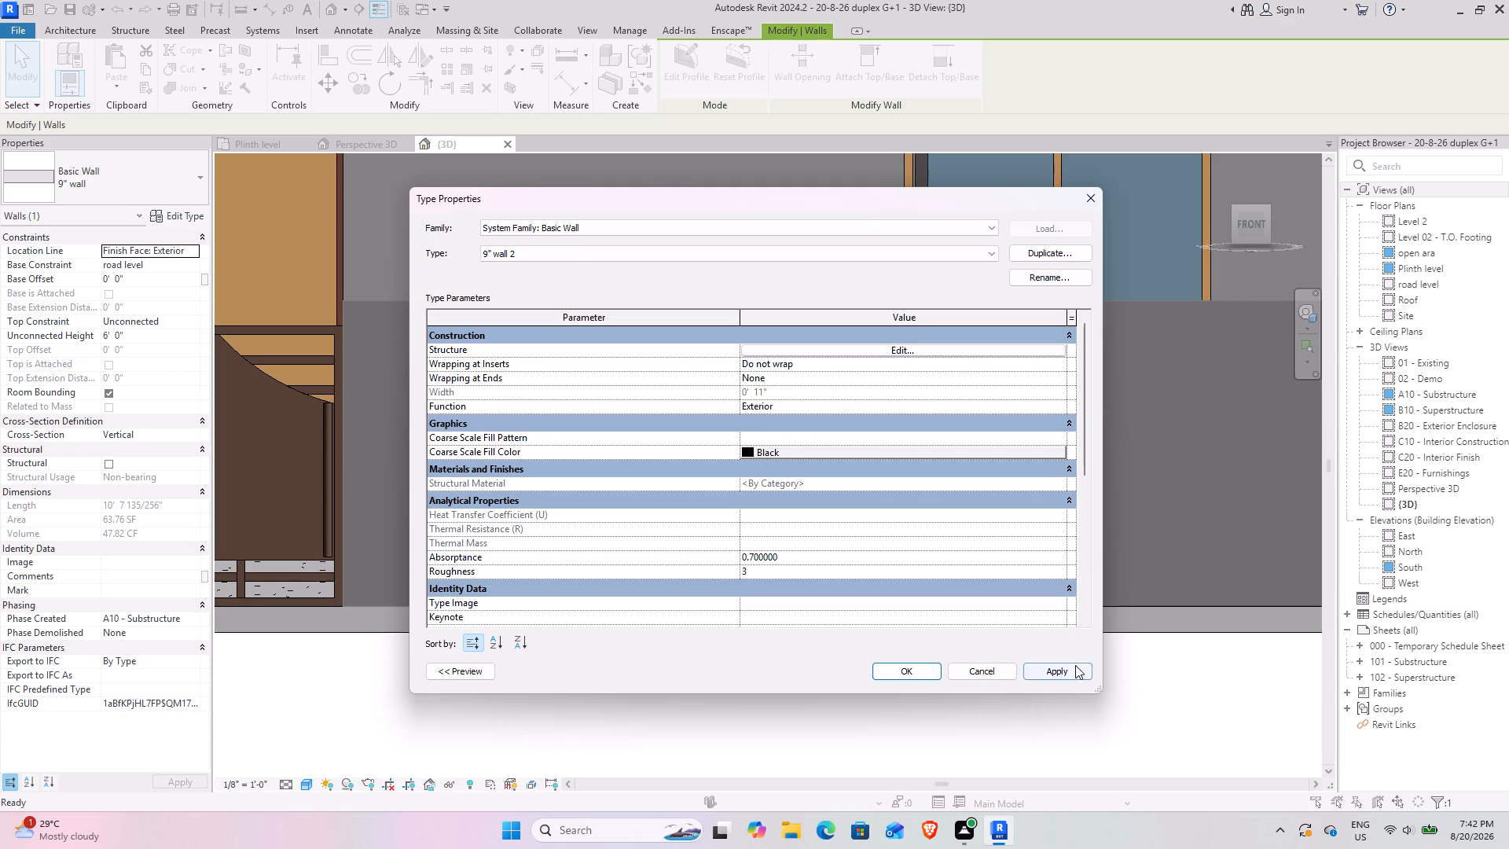
{"action": "left_click", "coordinate": [1075, 665]}
{"action": "left_click", "coordinate": [896, 665]}
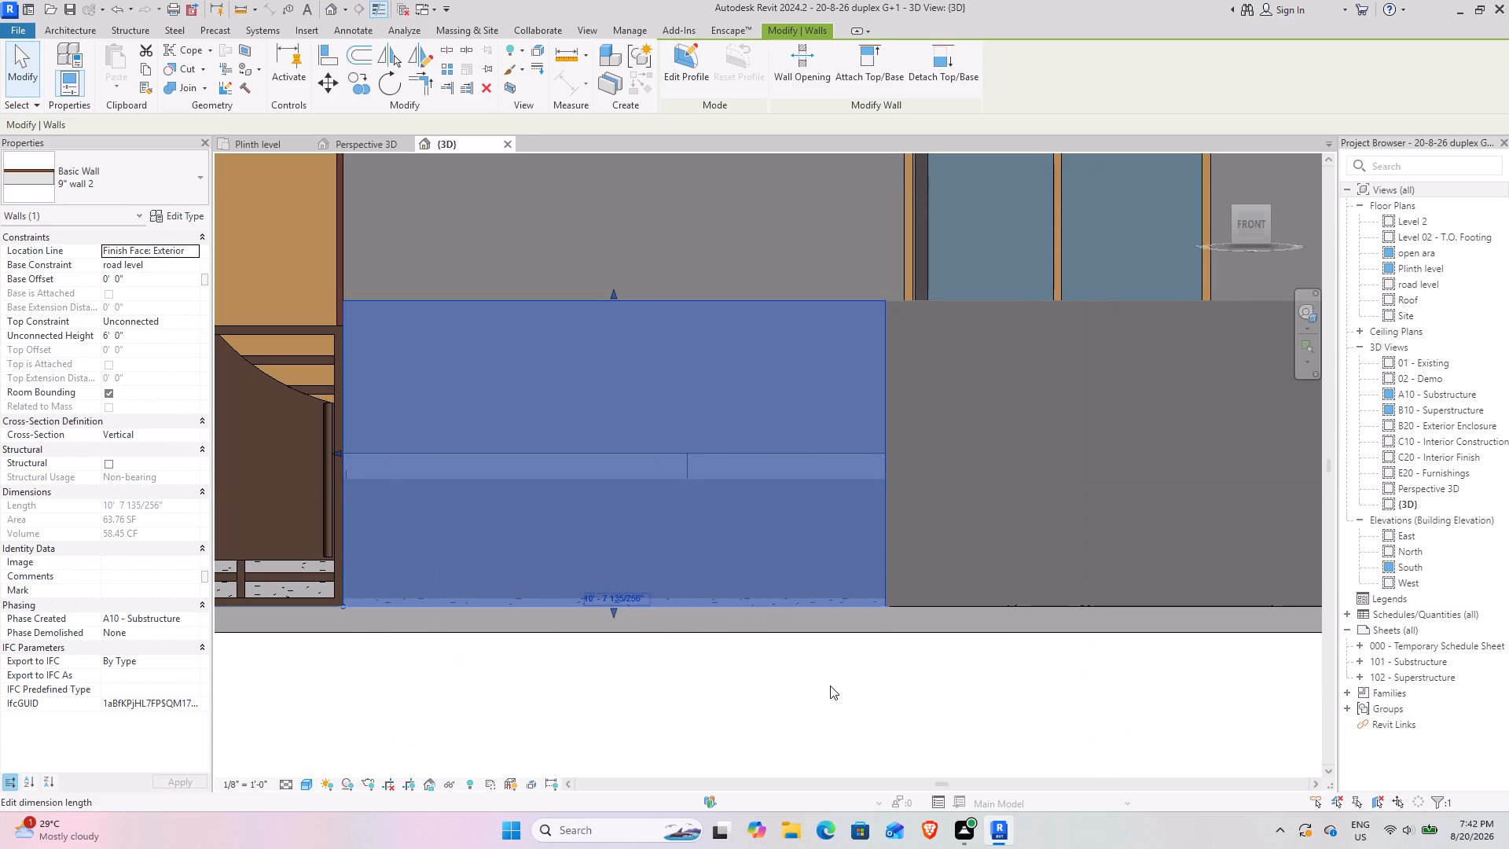
Switch the {3D} view to the realistic visual style with material textures.
{"action": "left_click", "coordinate": [830, 686]}
{"action": "scroll", "coordinate": [509, 444], "scroll_direction": "down", "scroll_amount": 3}
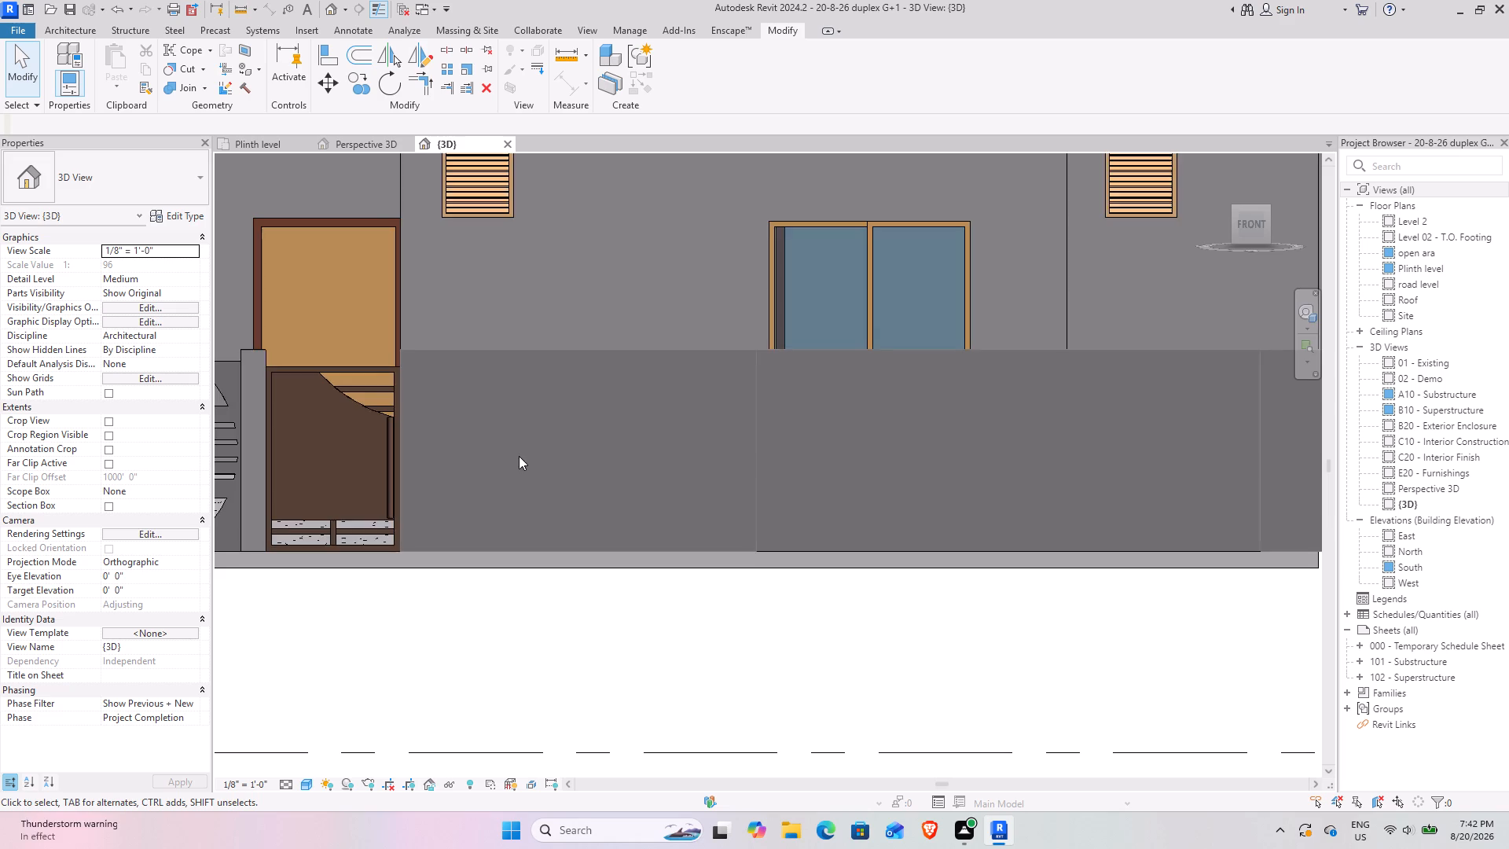
{"action": "middle_click_drag", "start_coordinate": [519, 457], "coordinate": [619, 532], "text": "shift"}
{"action": "middle_click_drag", "start_coordinate": [631, 566], "coordinate": [571, 608]}
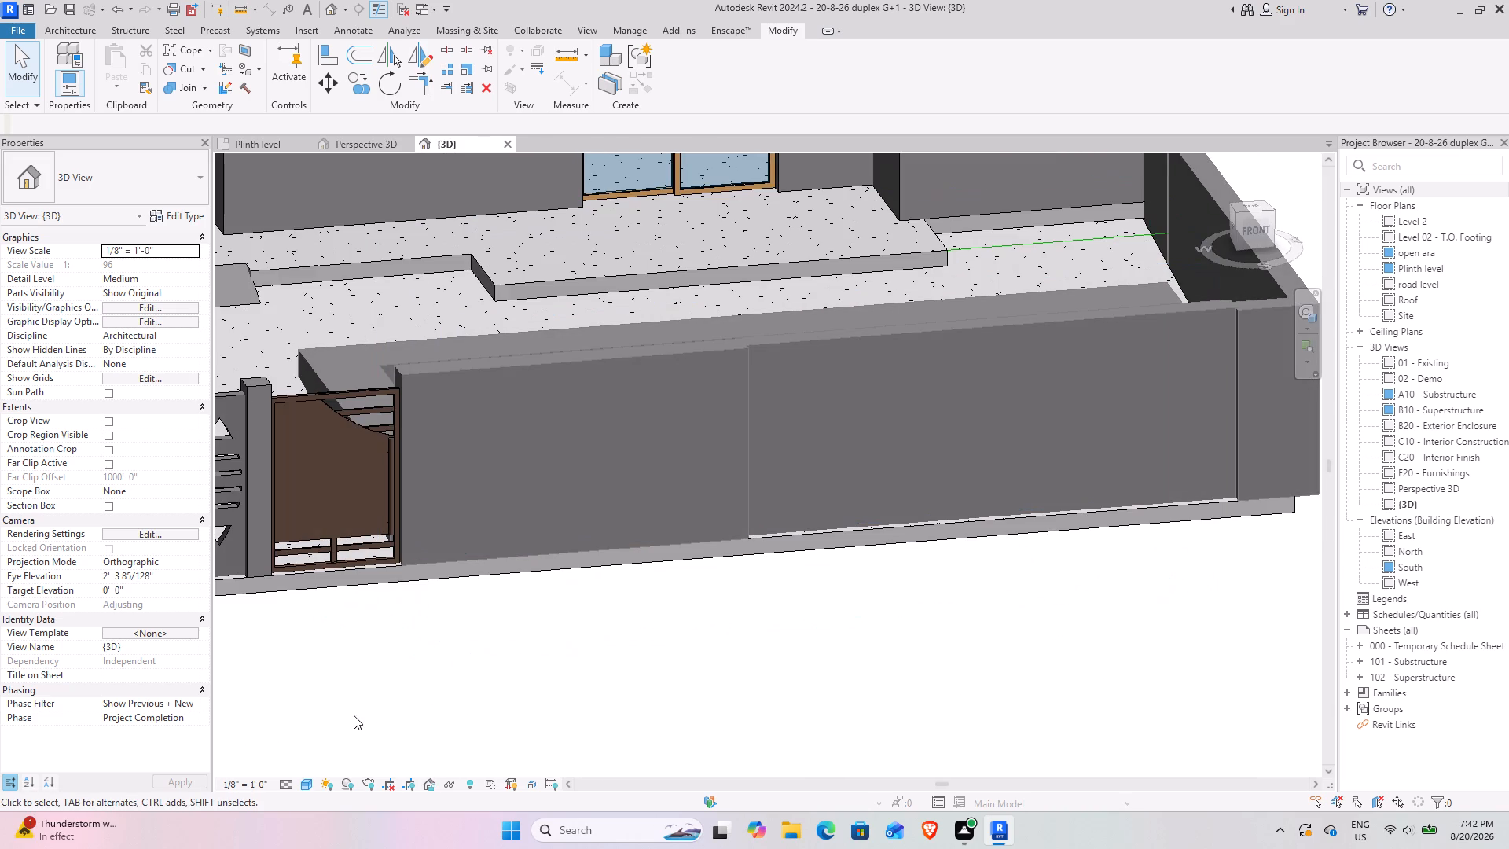
{"action": "left_click", "coordinate": [298, 787]}
{"action": "left_click", "coordinate": [324, 767]}
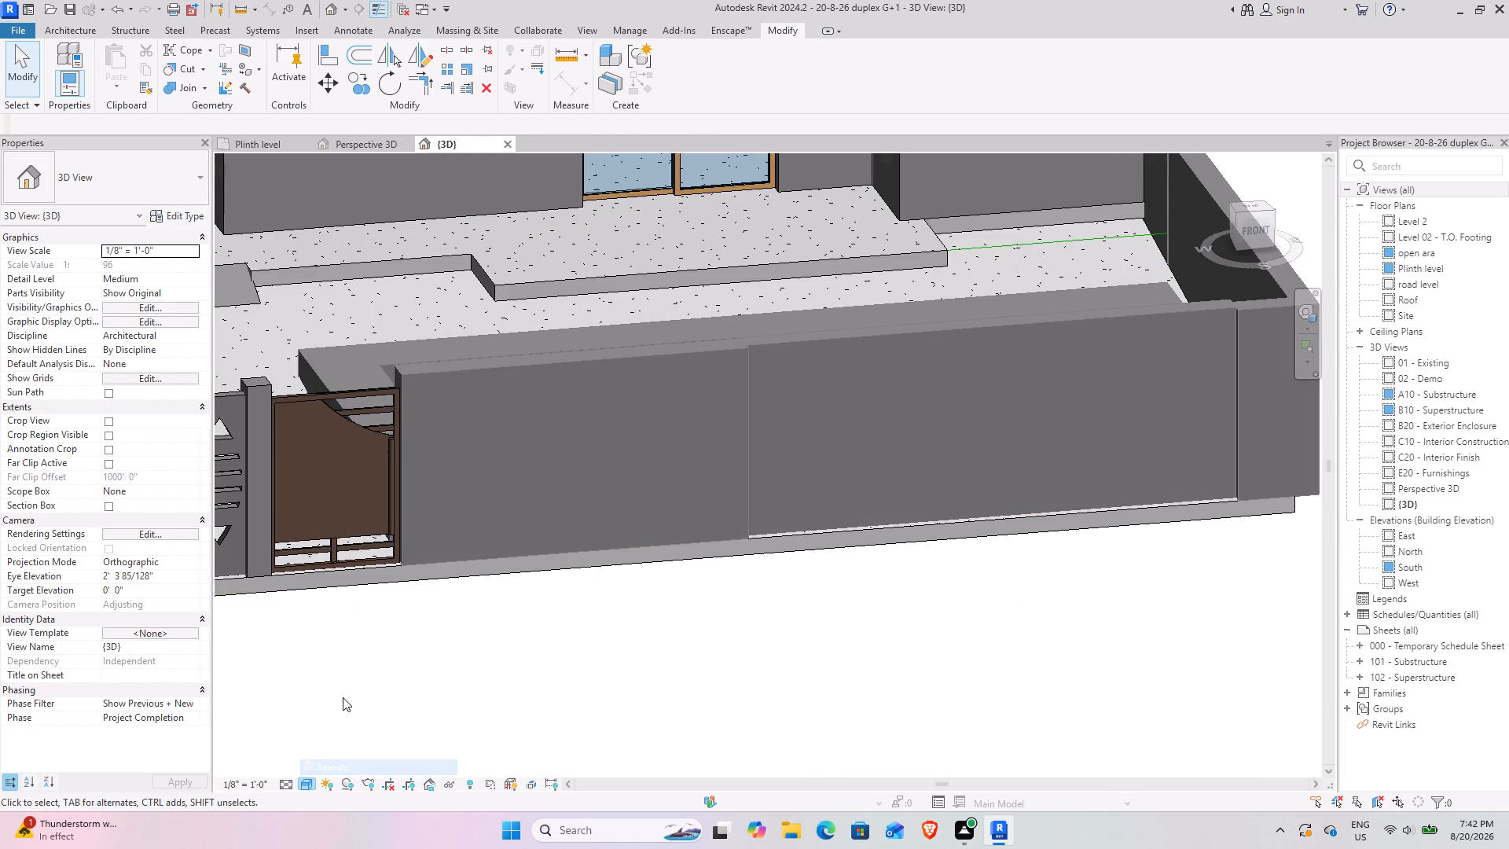
{"action": "left_click", "coordinate": [422, 682]}
Examine the front boundary wall beside the small gate from several angles in the {3D} view.
{"action": "middle_click_drag", "start_coordinate": [465, 702], "coordinate": [567, 713]}
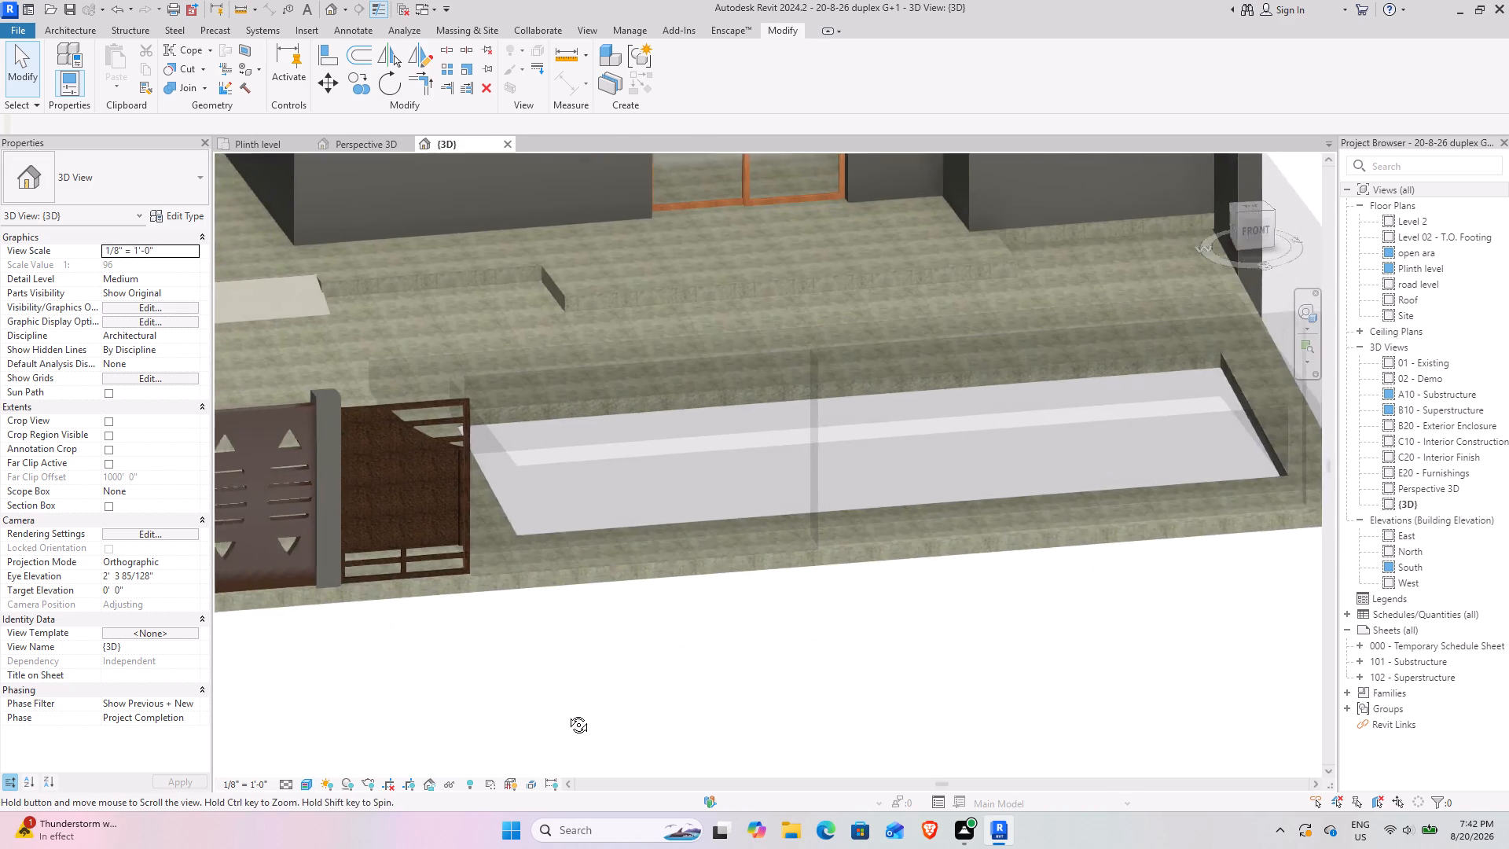
{"action": "middle_click_drag", "start_coordinate": [567, 713], "coordinate": [700, 686]}
{"action": "middle_click_drag", "start_coordinate": [700, 686], "coordinate": [643, 428], "text": "shift"}
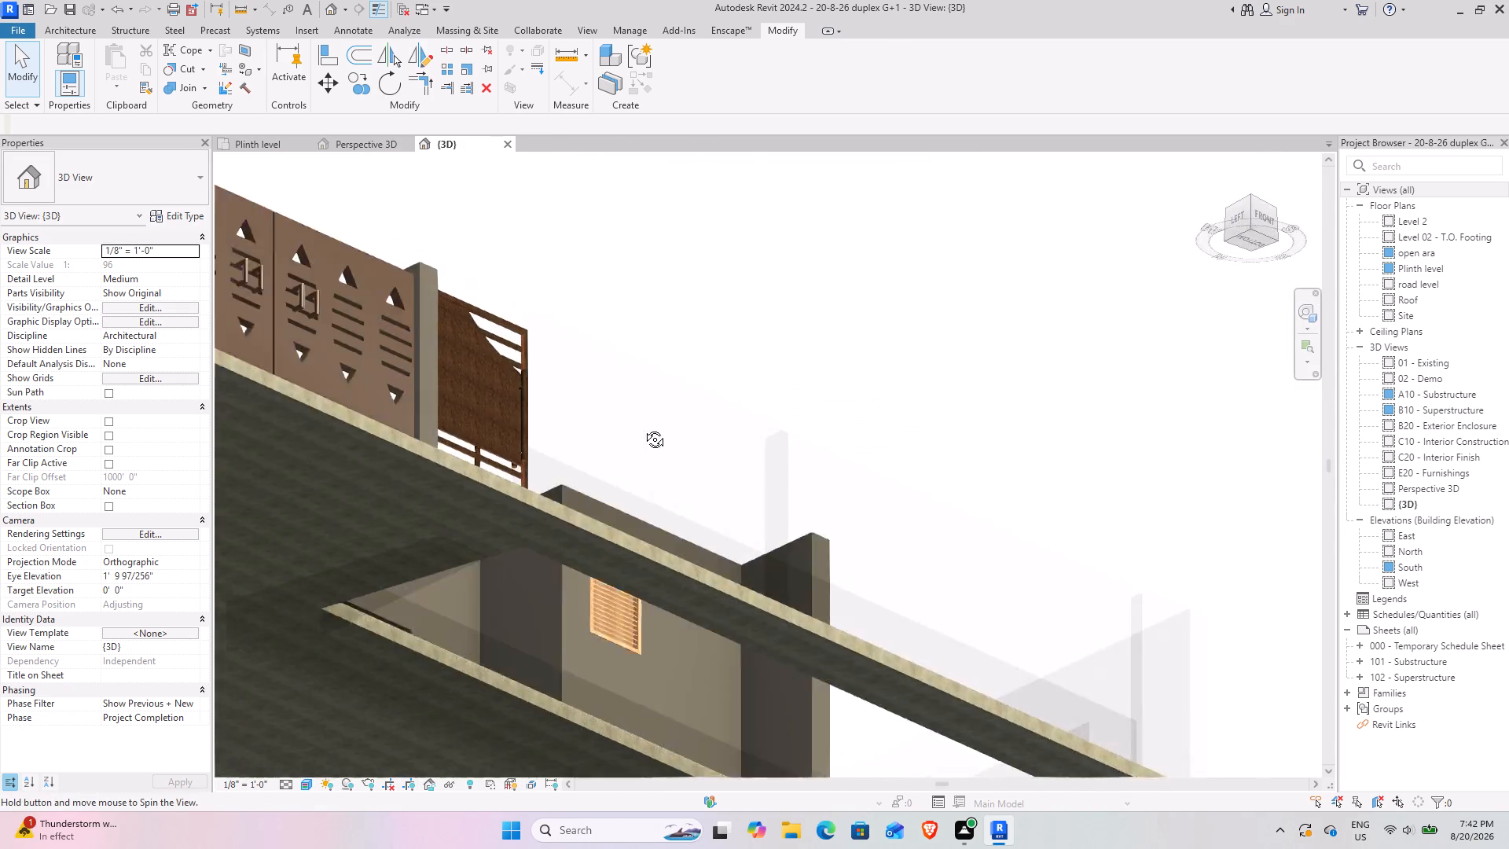
{"action": "middle_click_drag", "start_coordinate": [643, 428], "coordinate": [592, 444], "text": "shift"}
{"action": "middle_click_drag", "start_coordinate": [586, 407], "coordinate": [462, 631], "text": "shift"}
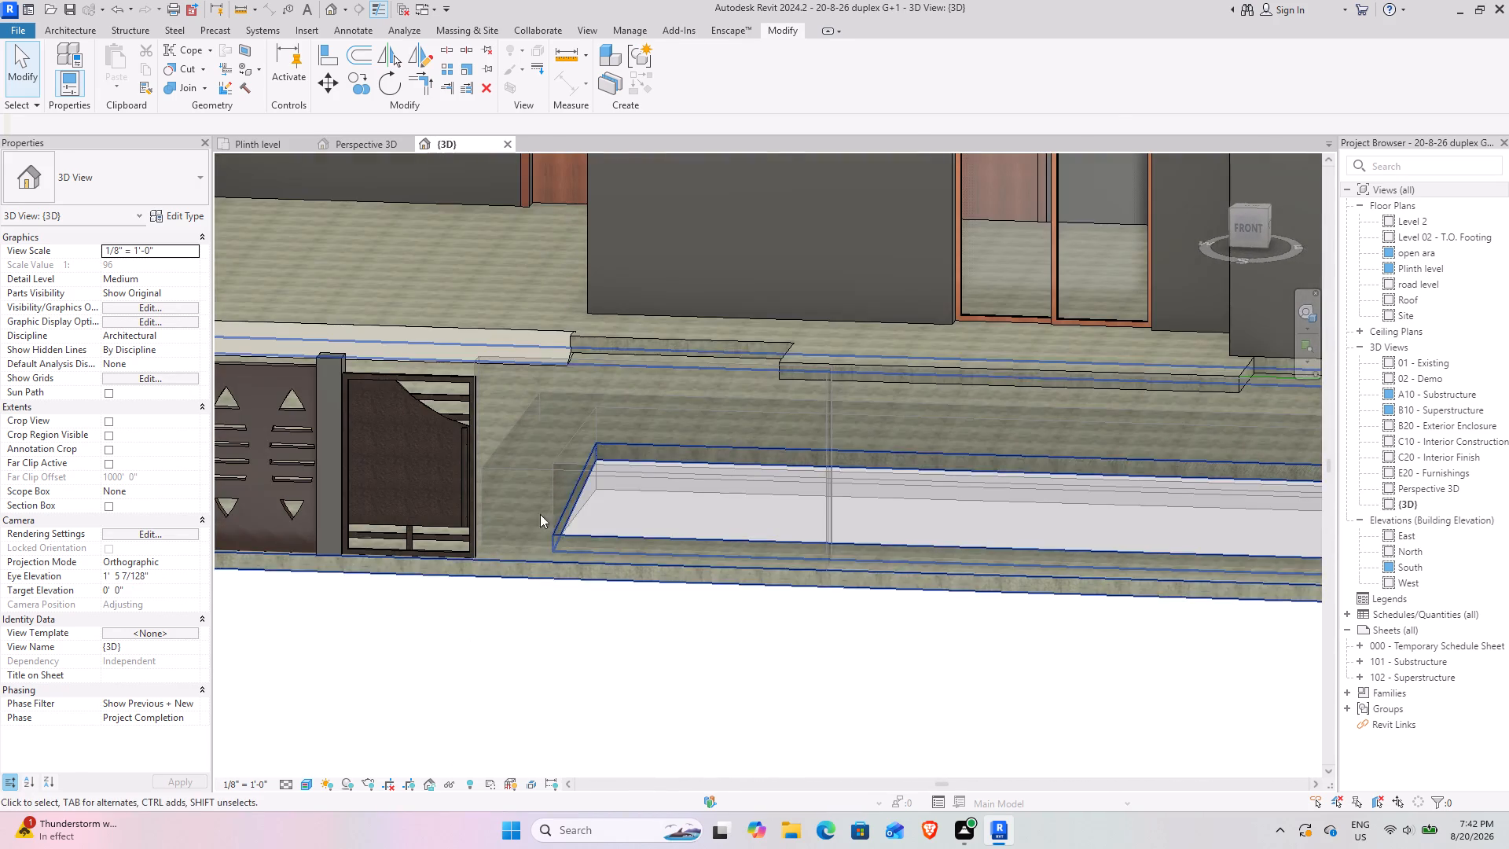
{"action": "scroll", "coordinate": [531, 366], "scroll_direction": "up", "scroll_amount": 4}
{"action": "scroll", "coordinate": [478, 494], "scroll_direction": "down", "scroll_amount": 4}
{"action": "middle_click_drag", "start_coordinate": [402, 622], "coordinate": [462, 630], "text": "shift"}
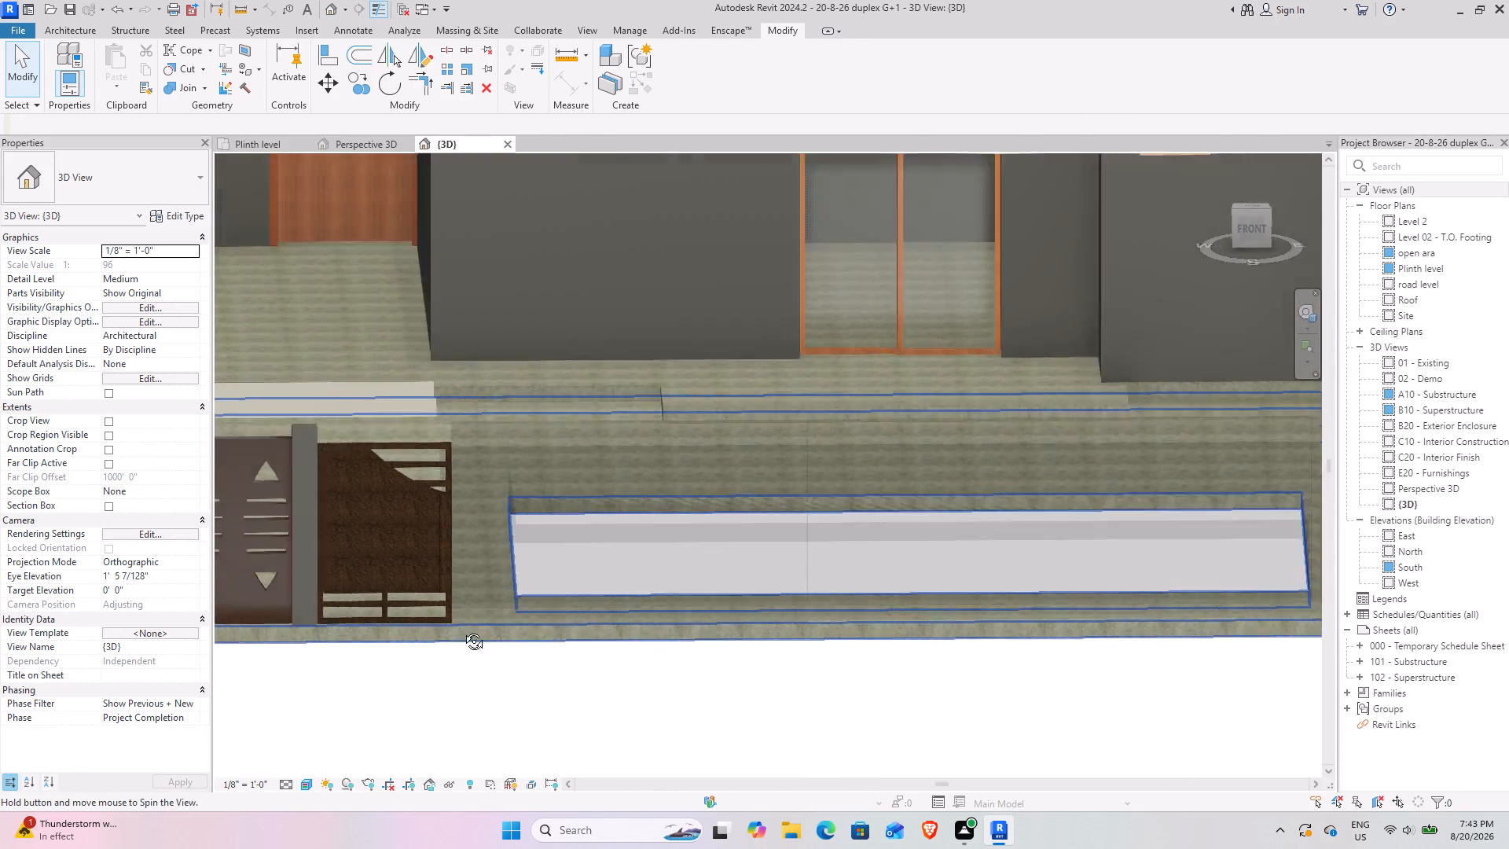
{"action": "middle_click_drag", "start_coordinate": [462, 630], "coordinate": [818, 483], "text": "shift"}
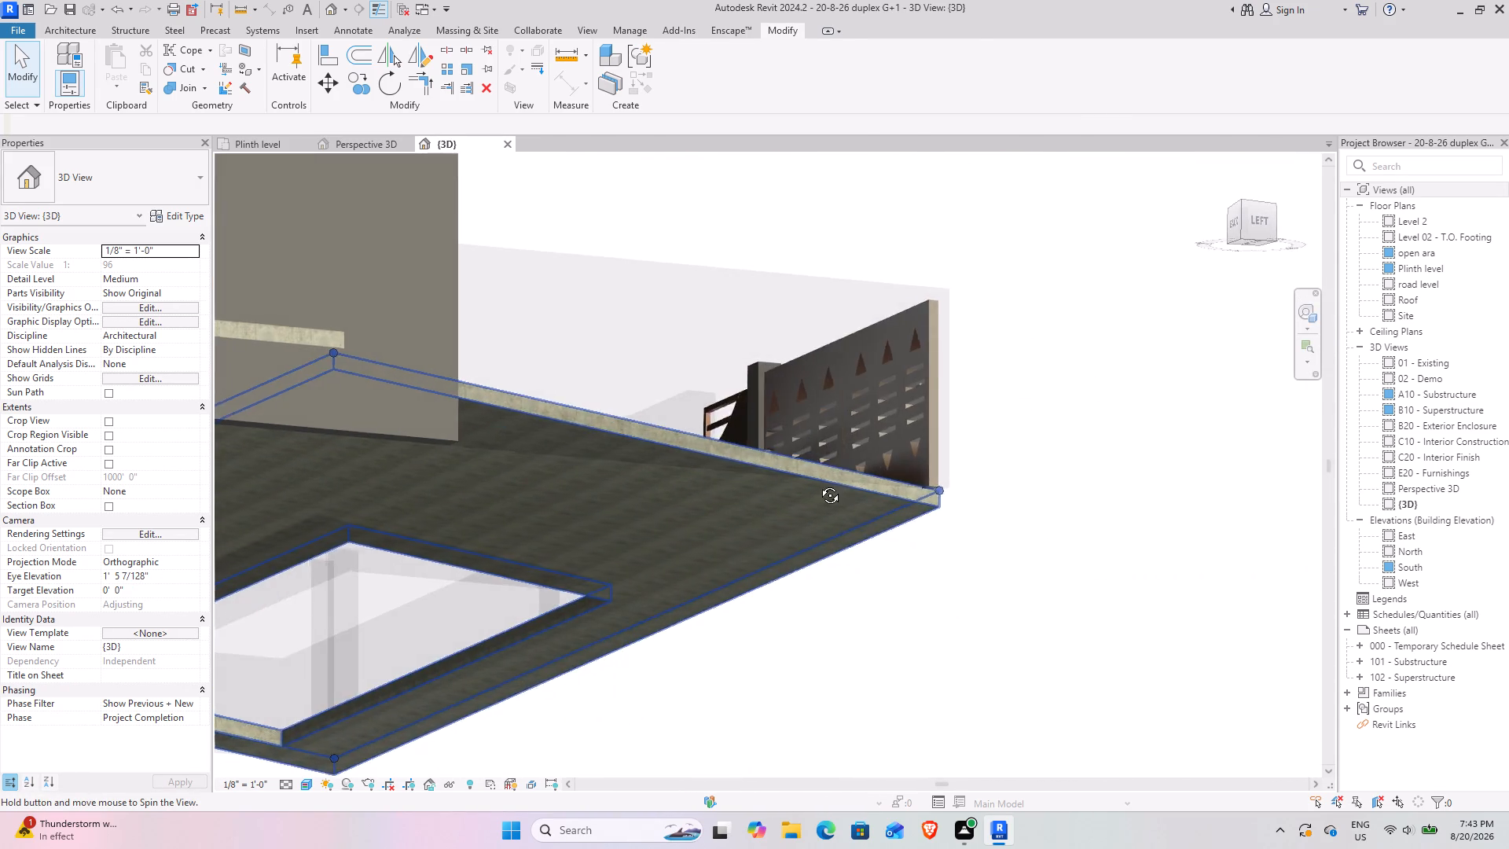
{"action": "middle_click_drag", "start_coordinate": [818, 483], "coordinate": [337, 584], "text": "shift"}
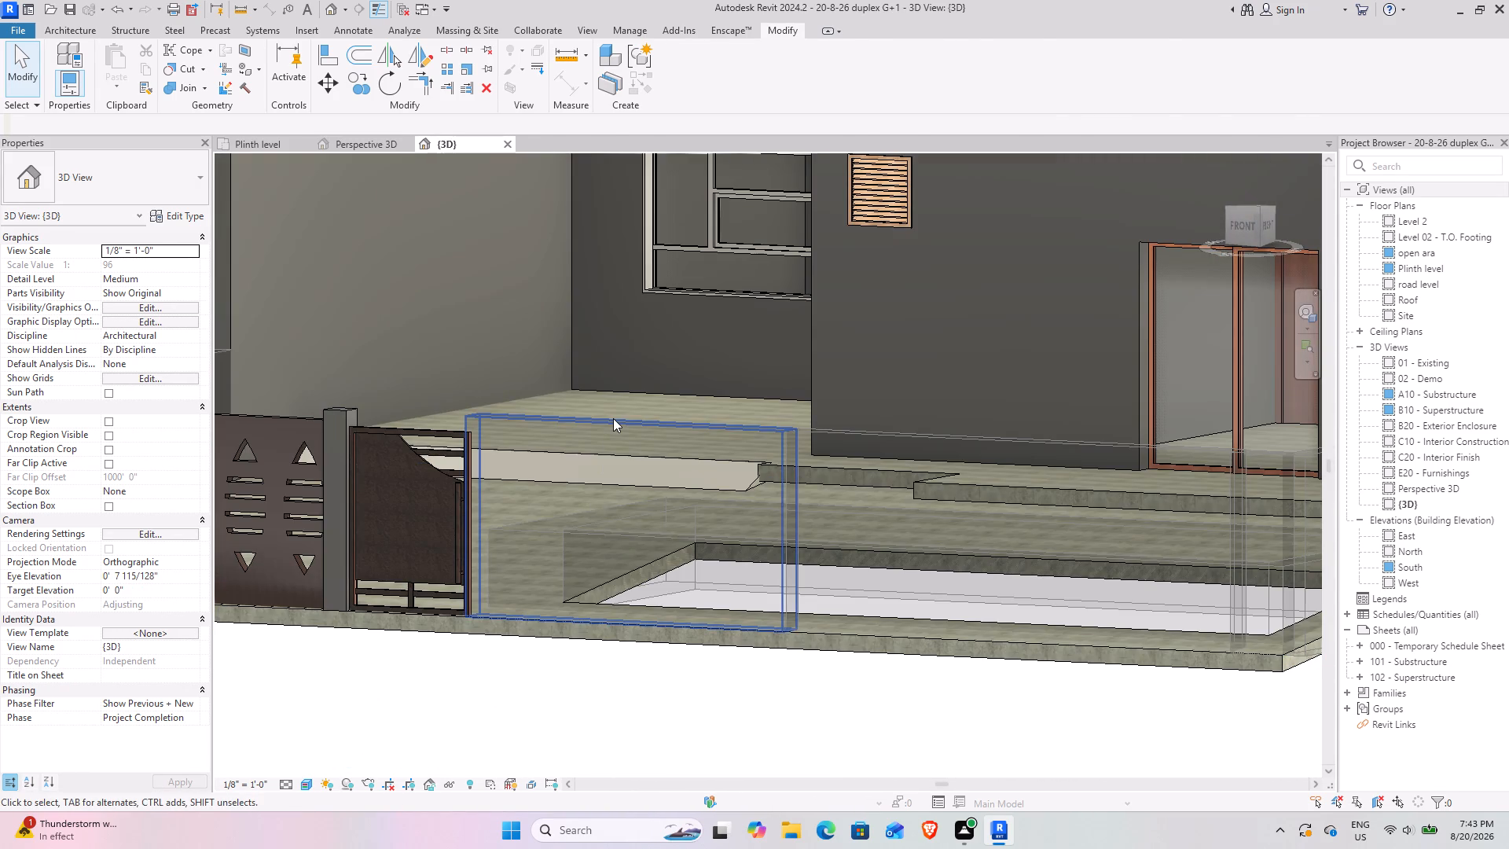
{"action": "left_click", "coordinate": [613, 418]}
{"action": "middle_click_drag", "start_coordinate": [450, 672], "coordinate": [550, 651], "text": "shift"}
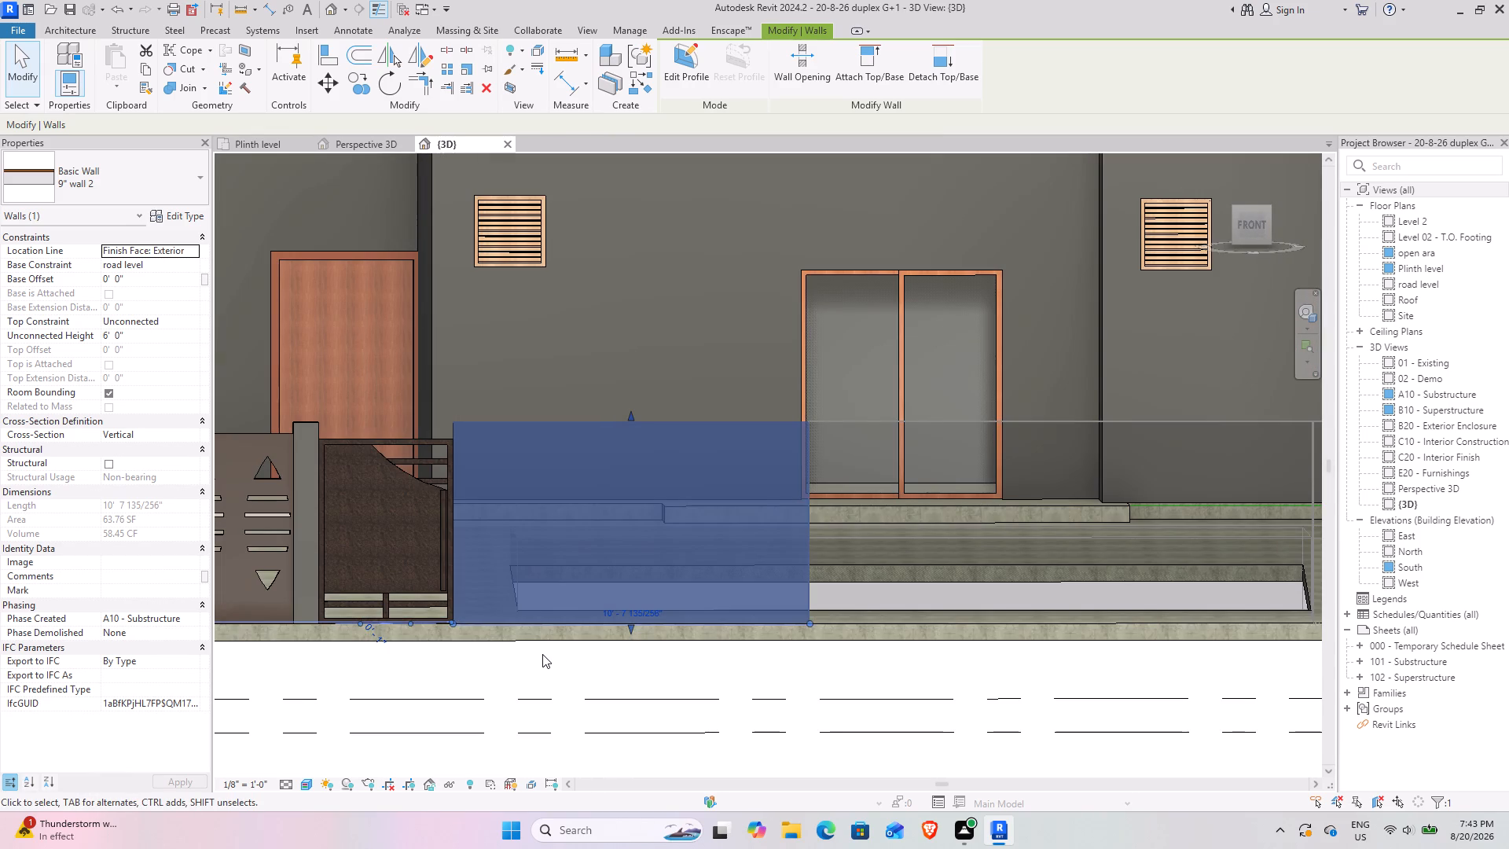
Switch the Perspective 3D view to the realistic visual style, with the front boundary wall in sight.
{"action": "left_click", "coordinate": [355, 146]}
{"action": "left_click", "coordinate": [1167, 706]}
{"action": "scroll", "coordinate": [688, 641], "scroll_direction": "up", "scroll_amount": 3}
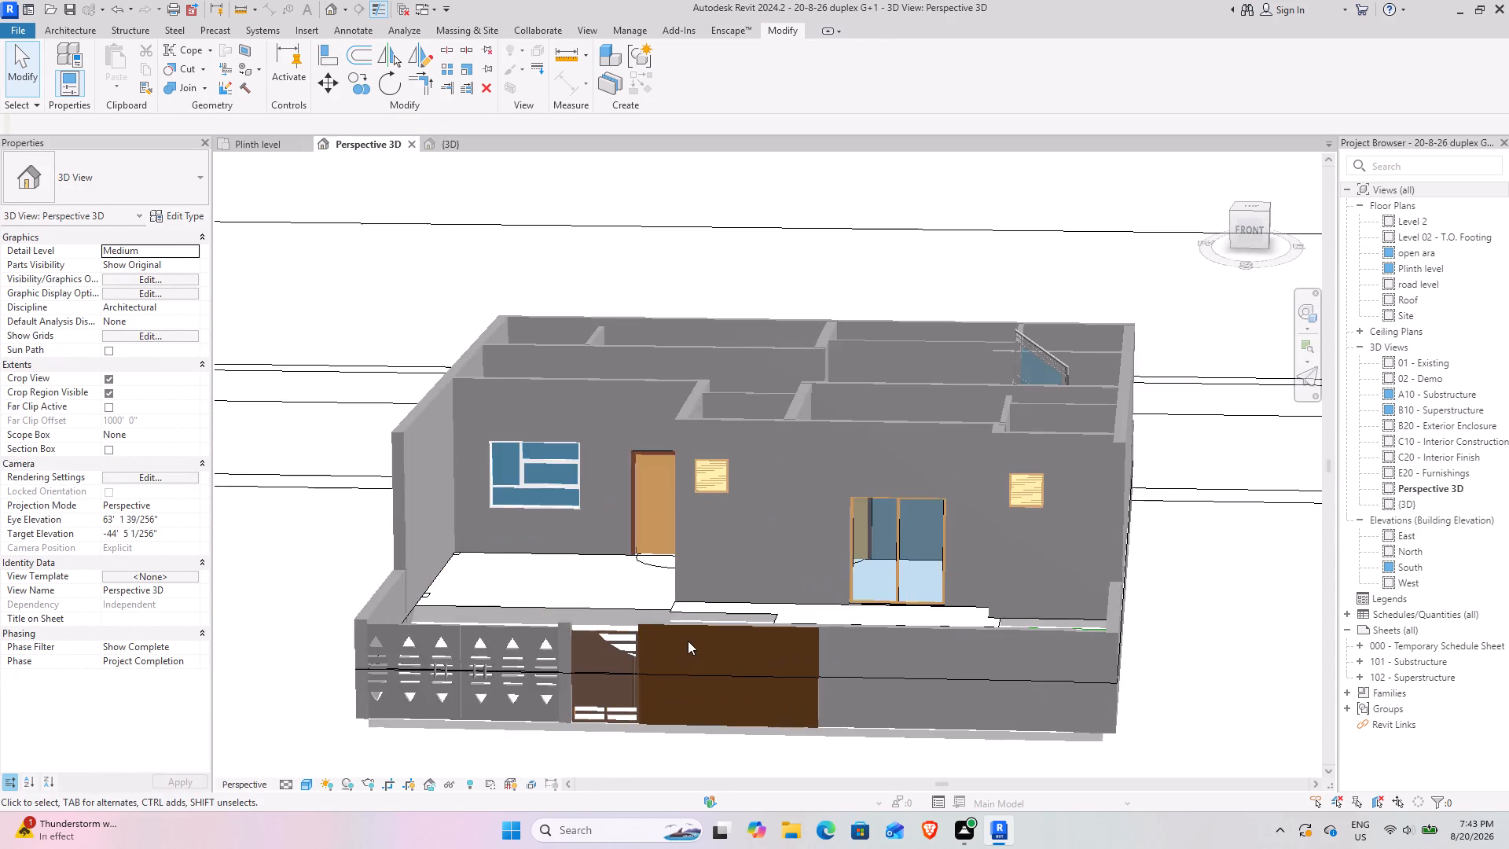
{"action": "scroll", "coordinate": [688, 641], "scroll_direction": "up", "scroll_amount": 8}
{"action": "scroll", "coordinate": [699, 663], "scroll_direction": "down", "scroll_amount": 3}
{"action": "left_click", "coordinate": [310, 781]}
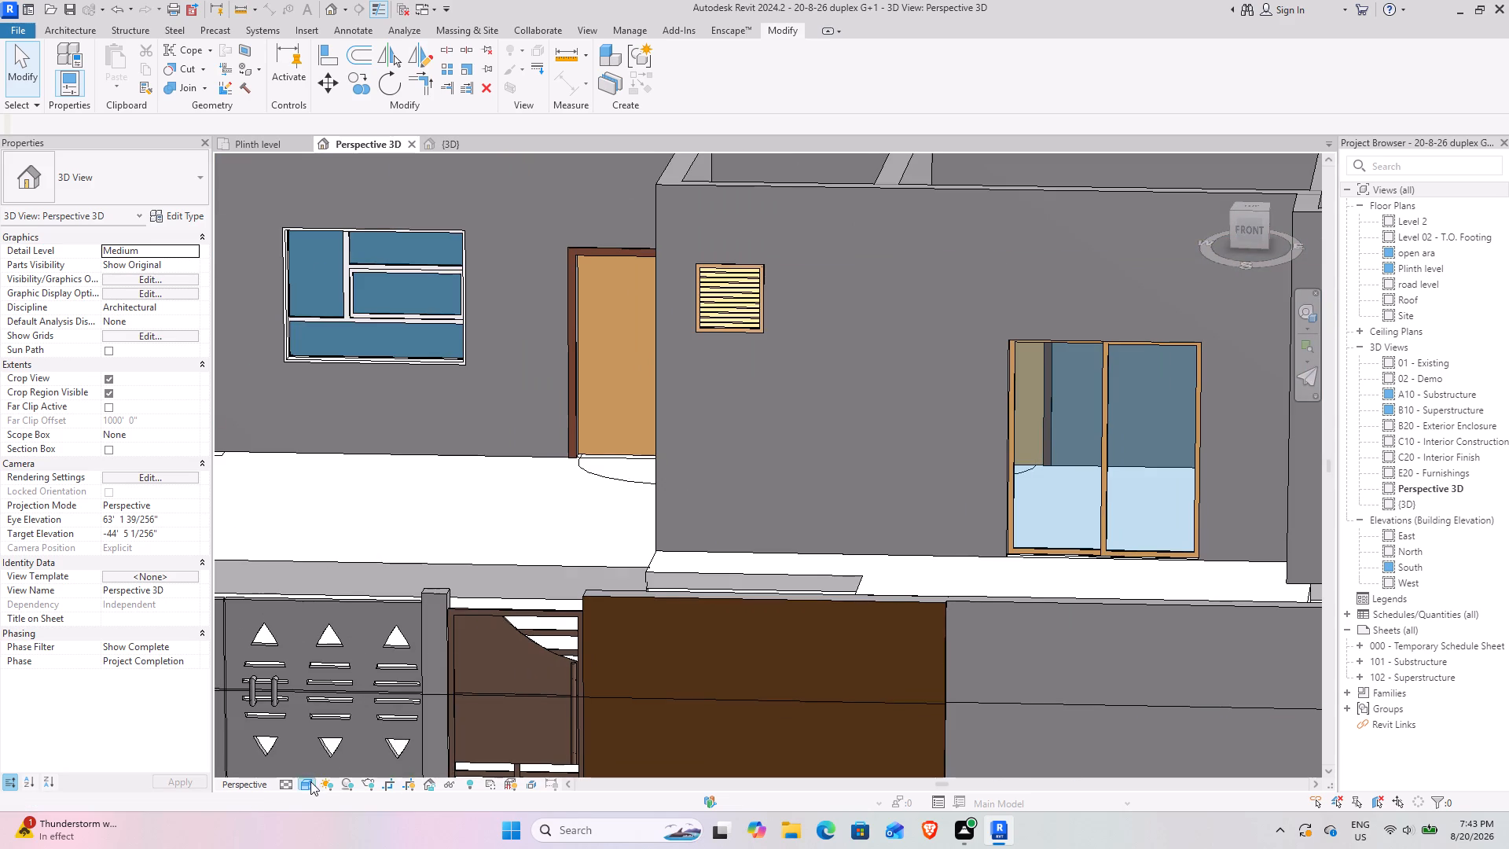
{"action": "left_click", "coordinate": [328, 770]}
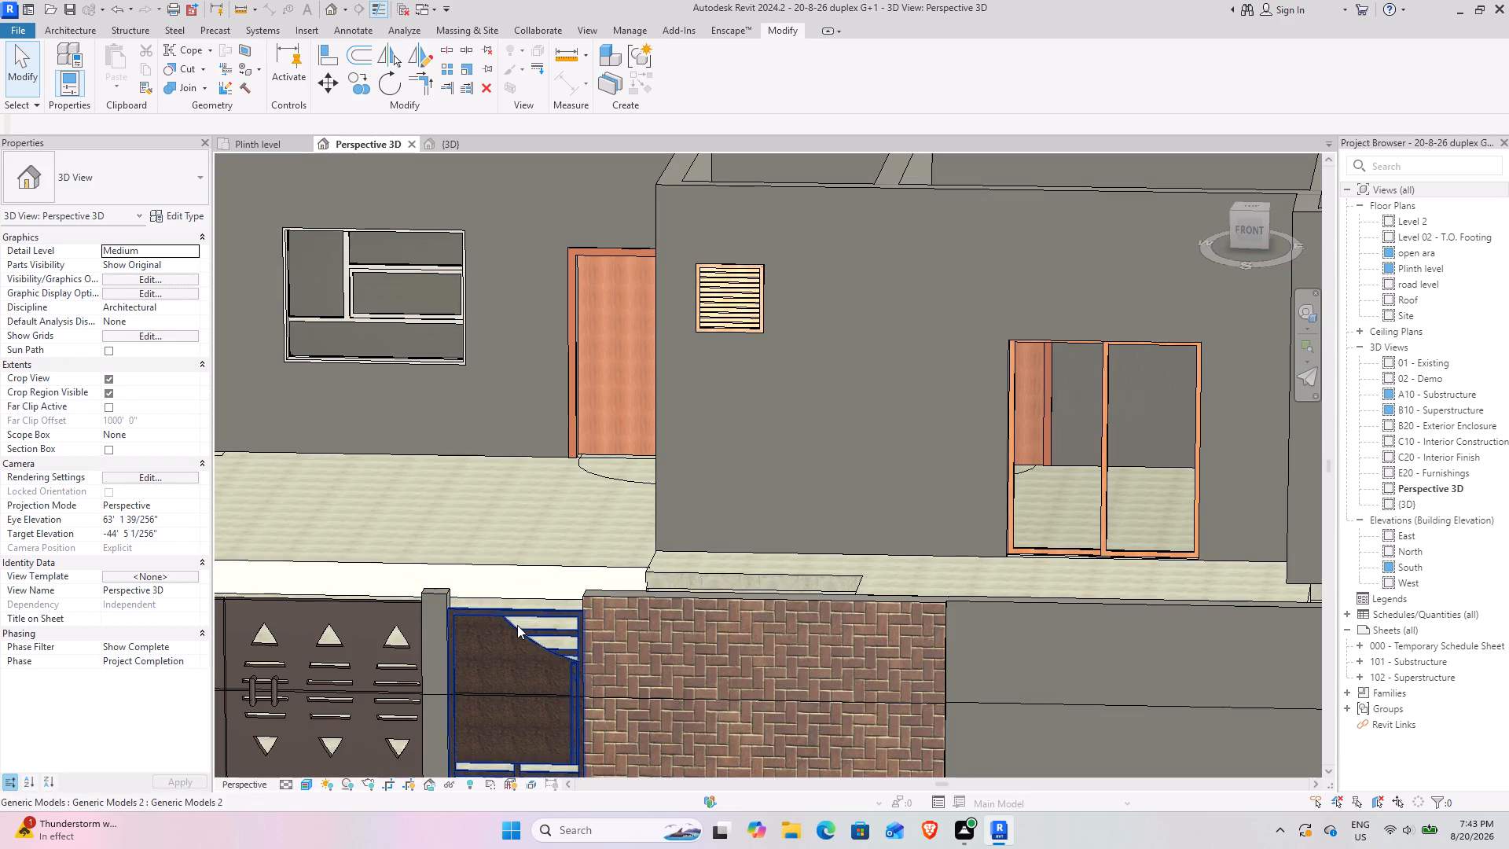
Compare how the front boundary wall's brick finish displays in the Perspective 3D and {3D} views.
{"action": "scroll", "coordinate": [517, 625], "scroll_direction": "down", "scroll_amount": 3}
{"action": "middle_click_drag", "start_coordinate": [505, 645], "coordinate": [575, 575], "text": "shift"}
{"action": "middle_click_drag", "start_coordinate": [608, 580], "coordinate": [486, 644], "text": "shift"}
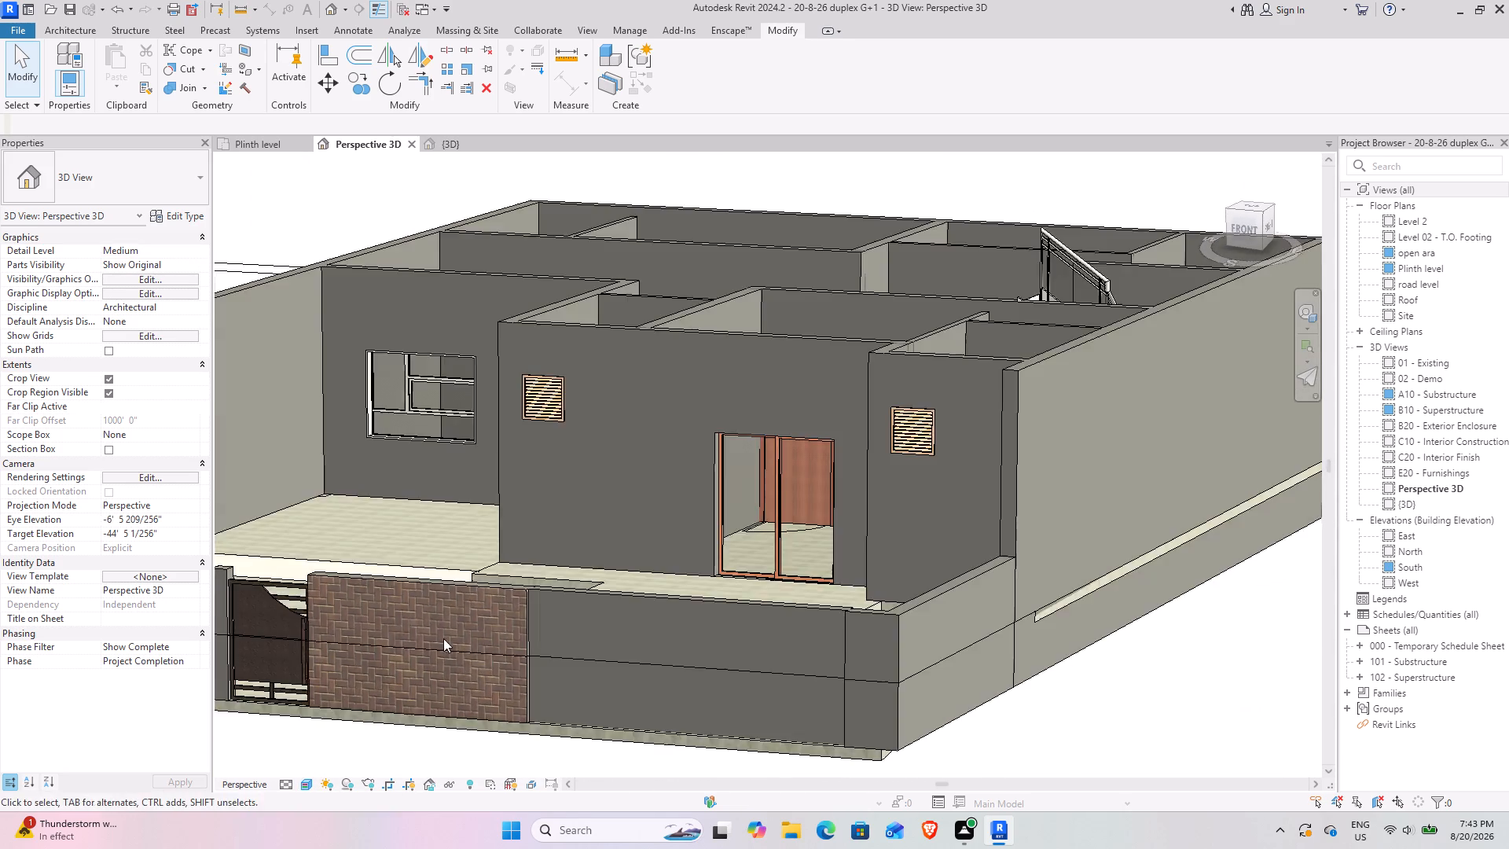
{"action": "middle_click_drag", "start_coordinate": [398, 620], "coordinate": [452, 625]}
{"action": "left_click", "coordinate": [466, 138]}
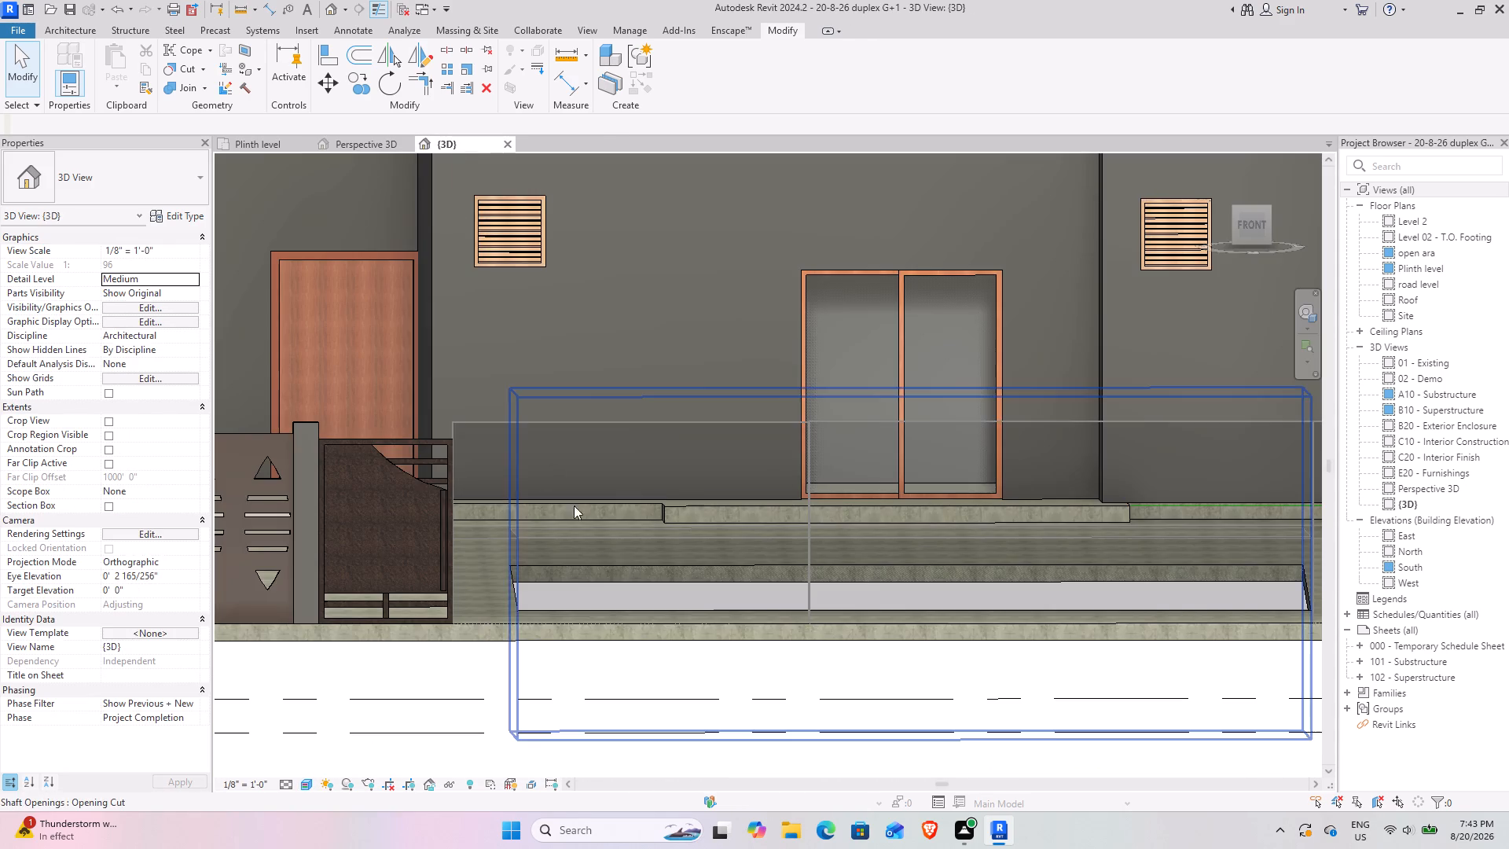
{"action": "scroll", "coordinate": [613, 560], "scroll_direction": "down", "scroll_amount": 3}
{"action": "middle_click_drag", "start_coordinate": [544, 575], "coordinate": [431, 595], "text": "shift"}
{"action": "middle_click_drag", "start_coordinate": [407, 577], "coordinate": [462, 586], "text": "shift"}
{"action": "left_click", "coordinate": [374, 145]}
{"action": "middle_click_drag", "start_coordinate": [488, 667], "coordinate": [512, 612], "text": "shift"}
{"action": "scroll", "coordinate": [514, 612], "scroll_direction": "down", "scroll_amount": 1}
{"action": "scroll", "coordinate": [687, 505], "scroll_direction": "up", "scroll_amount": 6}
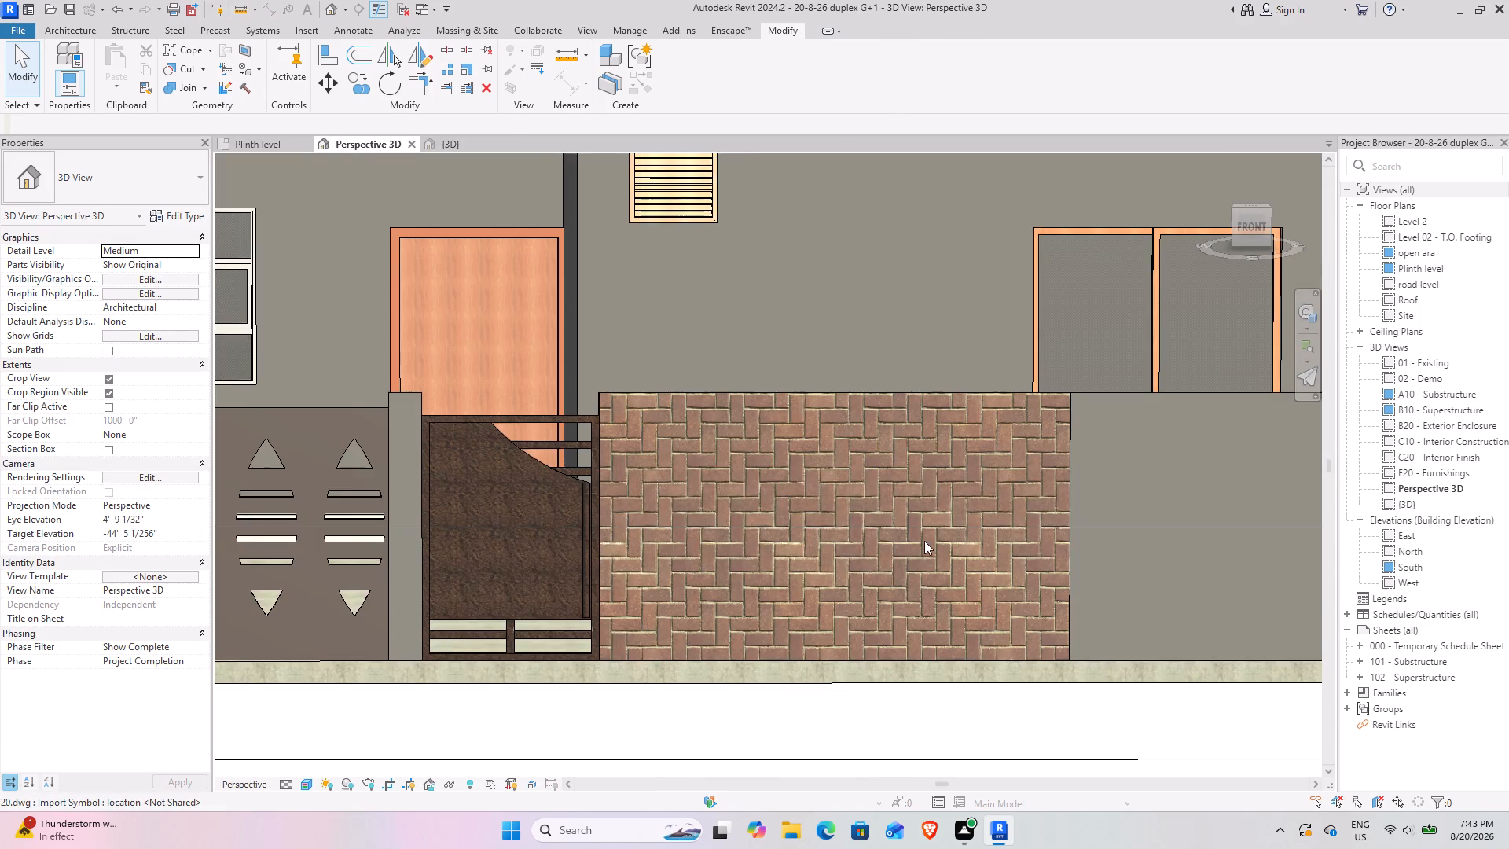
Inspect the herringbone brick wall from above and close up, including its junctions with the gate and the adjoining plain wall.
{"action": "scroll", "coordinate": [923, 546], "scroll_direction": "down", "scroll_amount": 3}
{"action": "middle_click_drag", "start_coordinate": [830, 578], "coordinate": [921, 701], "text": "shift"}
{"action": "middle_click_drag", "start_coordinate": [1016, 687], "coordinate": [568, 458]}
{"action": "middle_click_drag", "start_coordinate": [777, 597], "coordinate": [736, 560]}
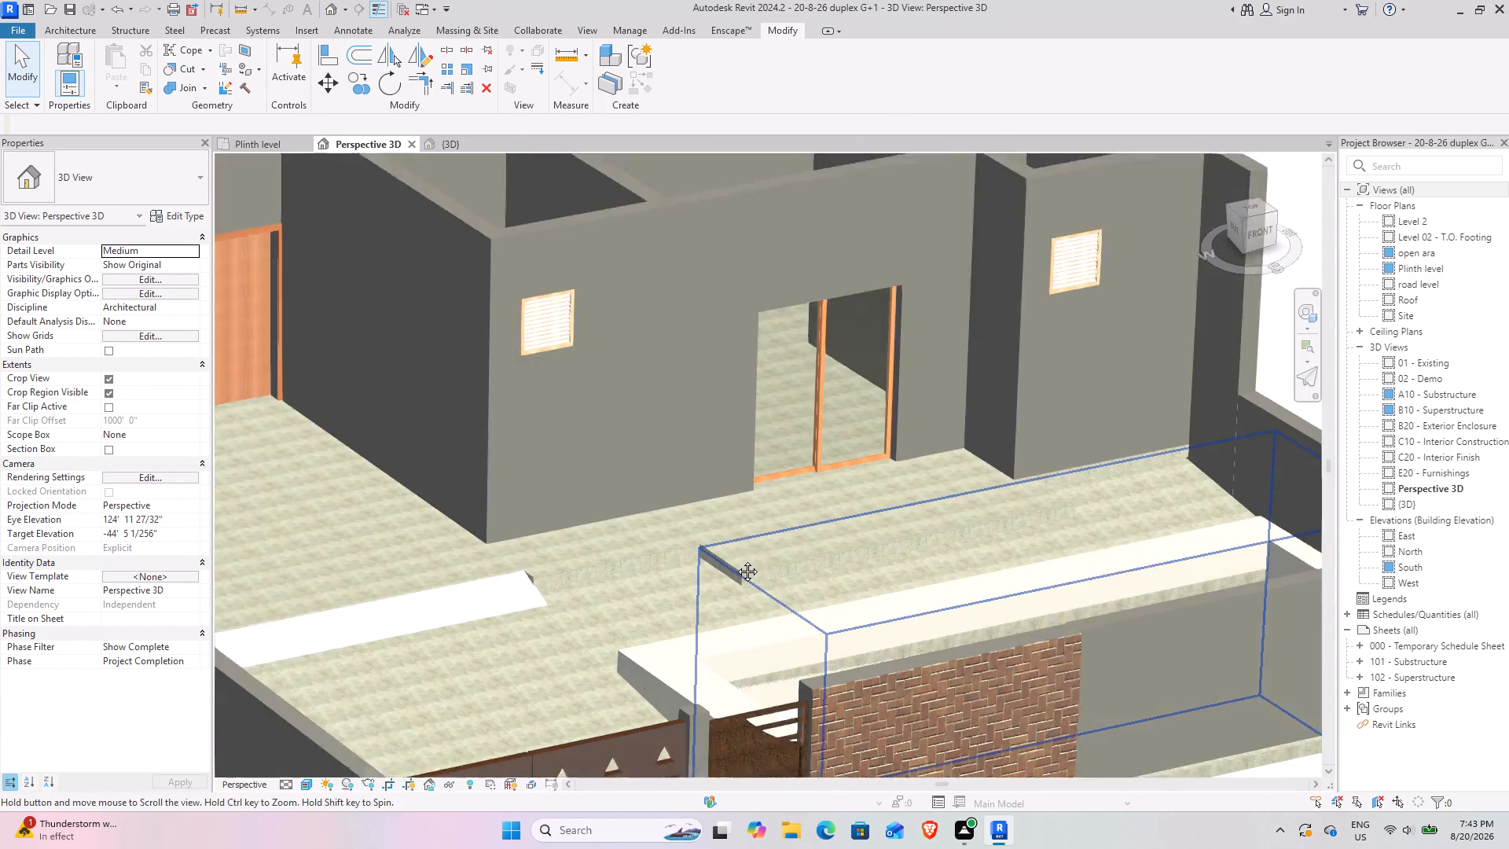
{"action": "middle_click_drag", "start_coordinate": [736, 560], "coordinate": [635, 377]}
{"action": "scroll", "coordinate": [742, 463], "scroll_direction": "up", "scroll_amount": 1}
{"action": "scroll", "coordinate": [741, 486], "scroll_direction": "down", "scroll_amount": 1}
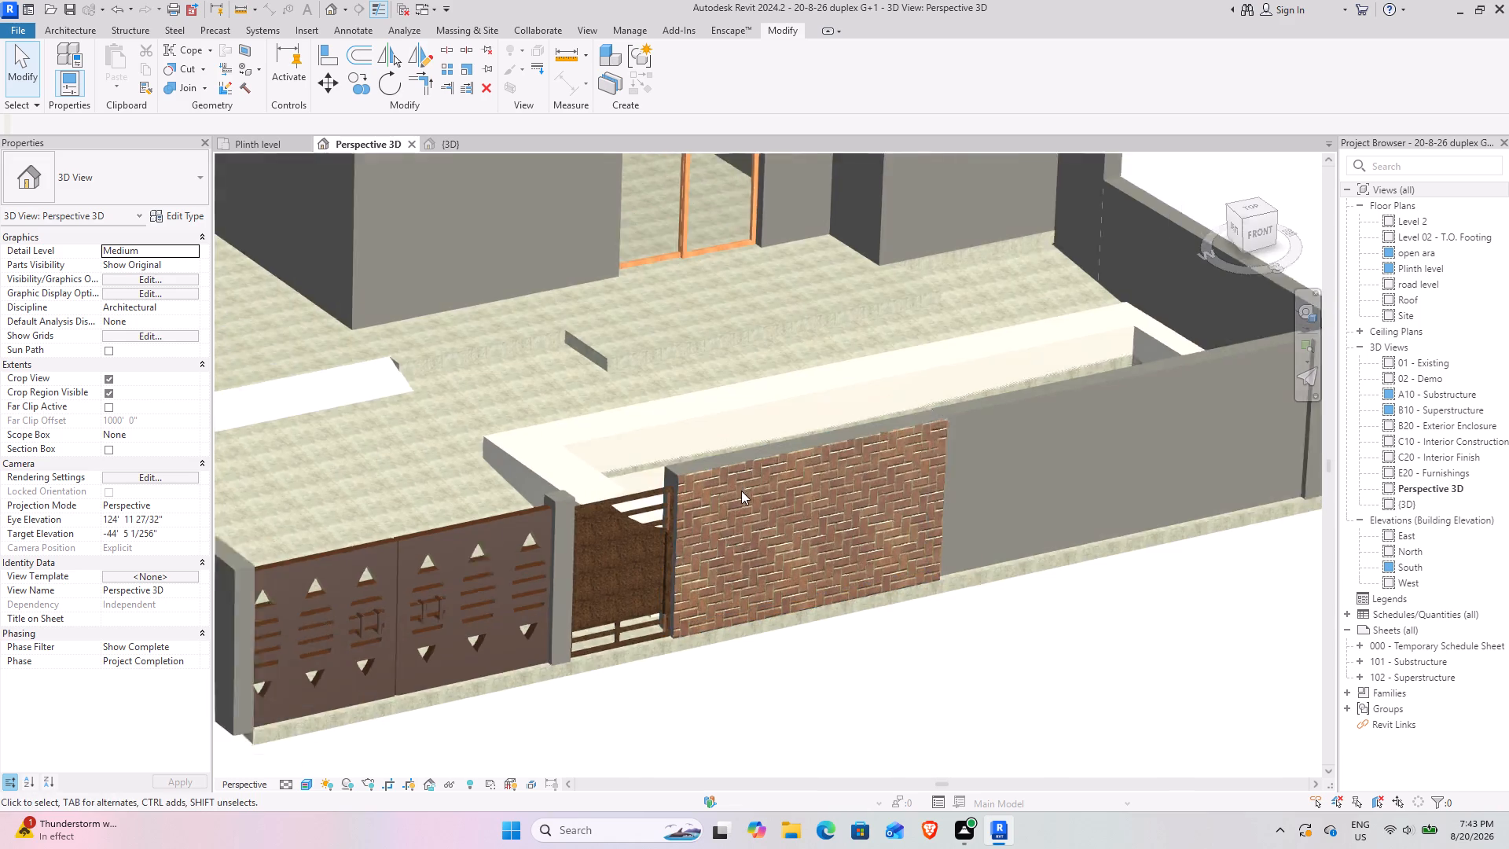
{"action": "scroll", "coordinate": [741, 491], "scroll_direction": "down", "scroll_amount": 2}
{"action": "middle_click_drag", "start_coordinate": [691, 532], "coordinate": [905, 603], "text": "shift"}
{"action": "middle_click_drag", "start_coordinate": [916, 600], "coordinate": [644, 595]}
{"action": "middle_click_drag", "start_coordinate": [721, 669], "coordinate": [699, 627]}
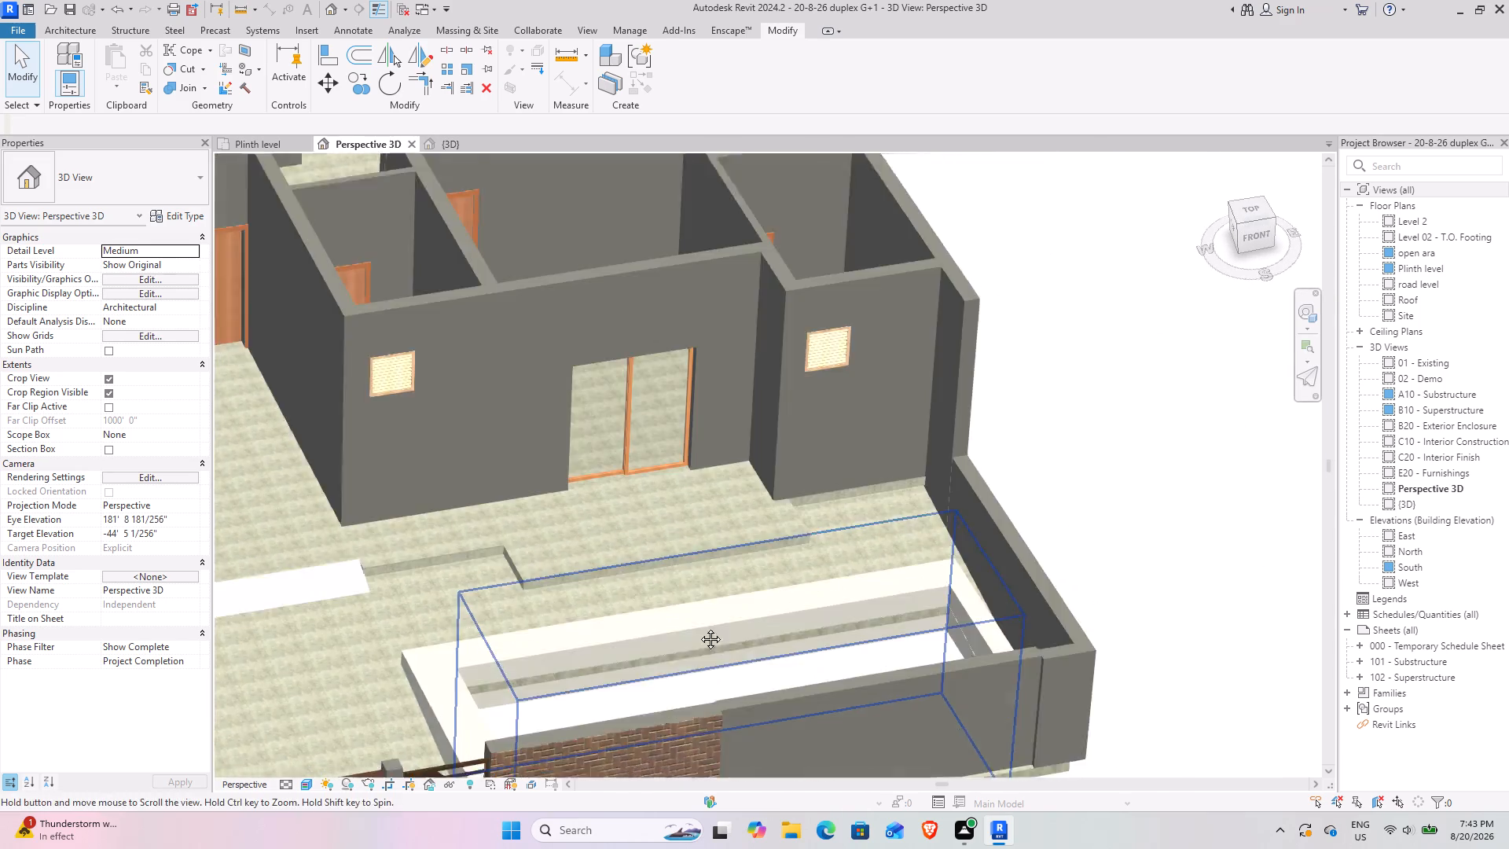
{"action": "middle_click_drag", "start_coordinate": [699, 627], "coordinate": [779, 451]}
{"action": "scroll", "coordinate": [660, 567], "scroll_direction": "up", "scroll_amount": 3}
{"action": "middle_click_drag", "start_coordinate": [656, 566], "coordinate": [597, 494]}
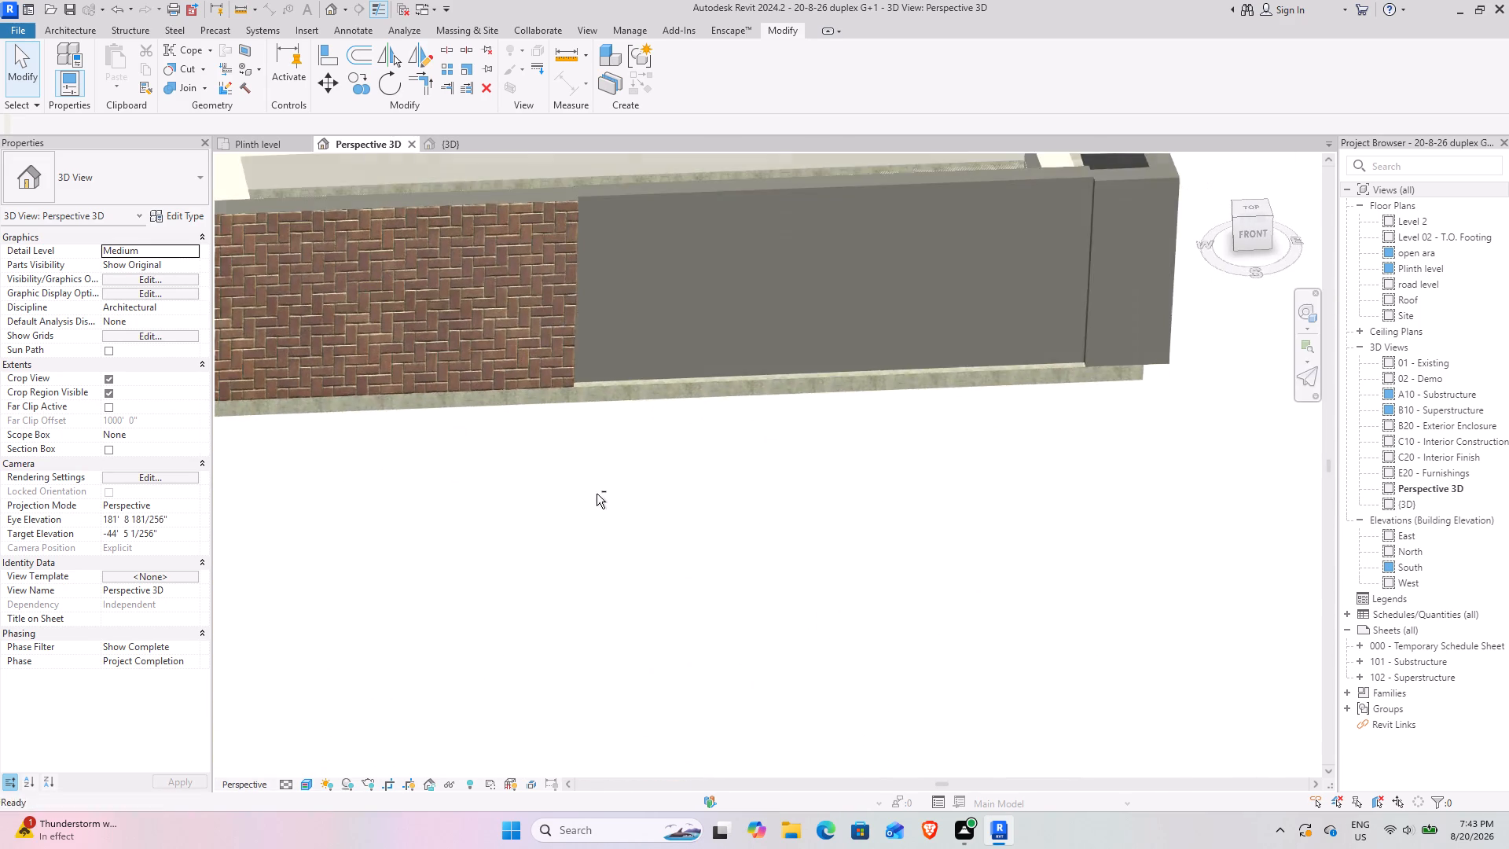
{"action": "middle_click_drag", "start_coordinate": [615, 498], "coordinate": [857, 612]}
{"action": "middle_click_drag", "start_coordinate": [715, 649], "coordinate": [732, 685]}
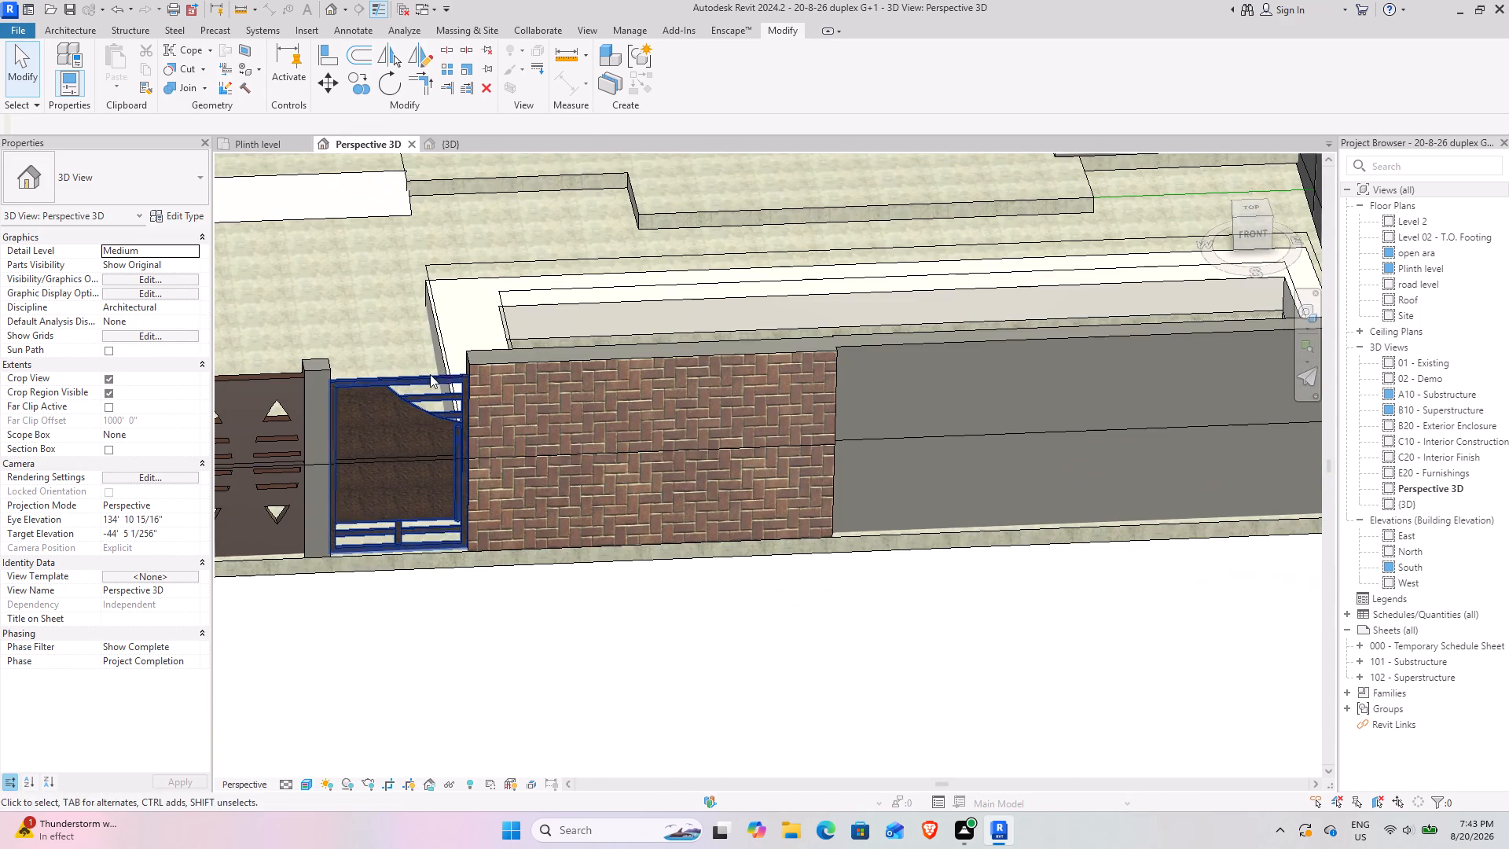
{"action": "scroll", "coordinate": [492, 382], "scroll_direction": "up", "scroll_amount": 7}
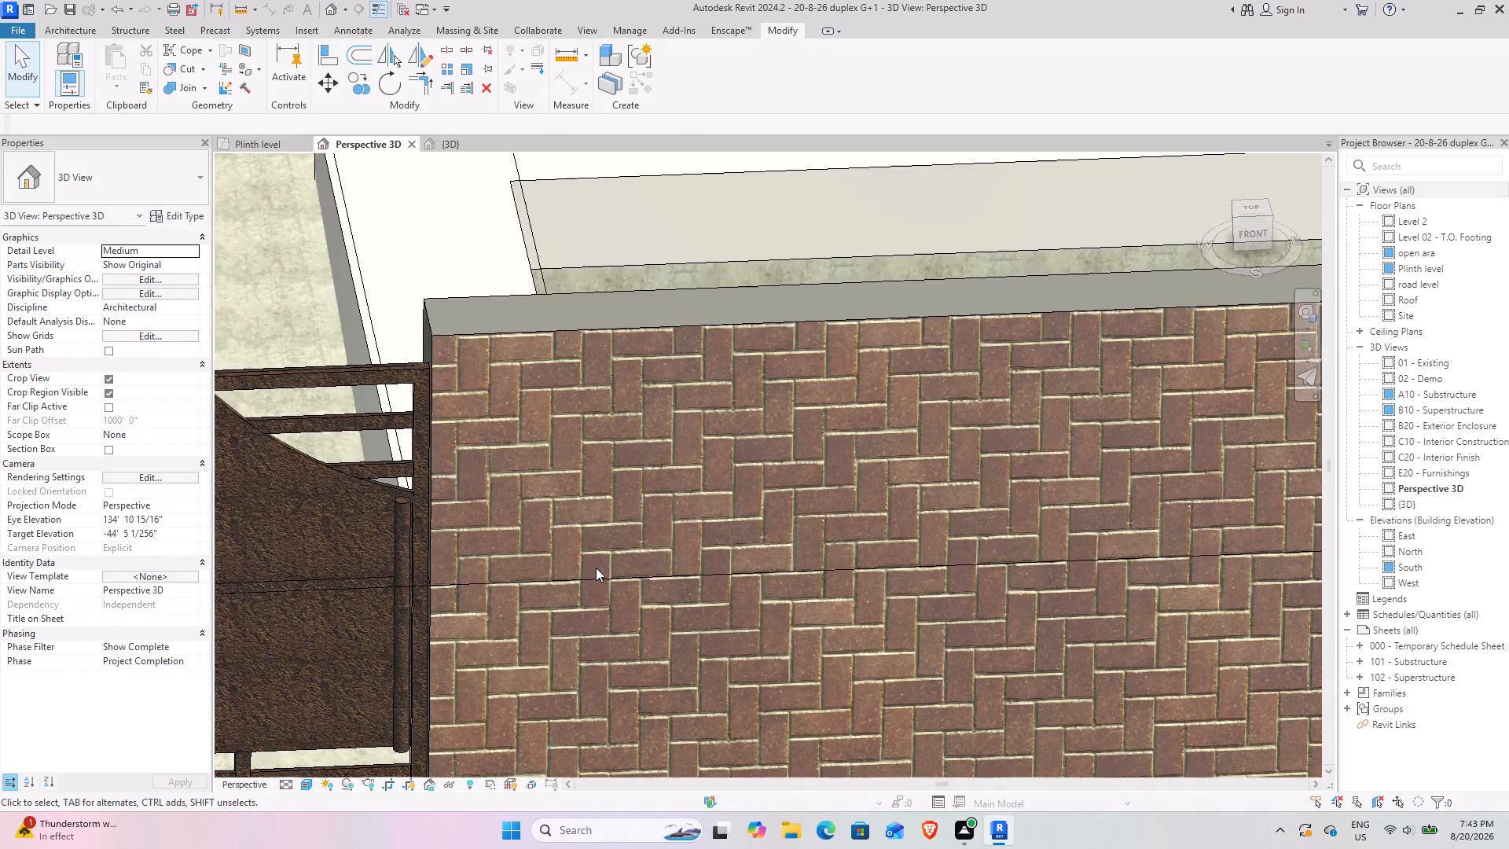
{"action": "scroll", "coordinate": [596, 568], "scroll_direction": "down", "scroll_amount": 3}
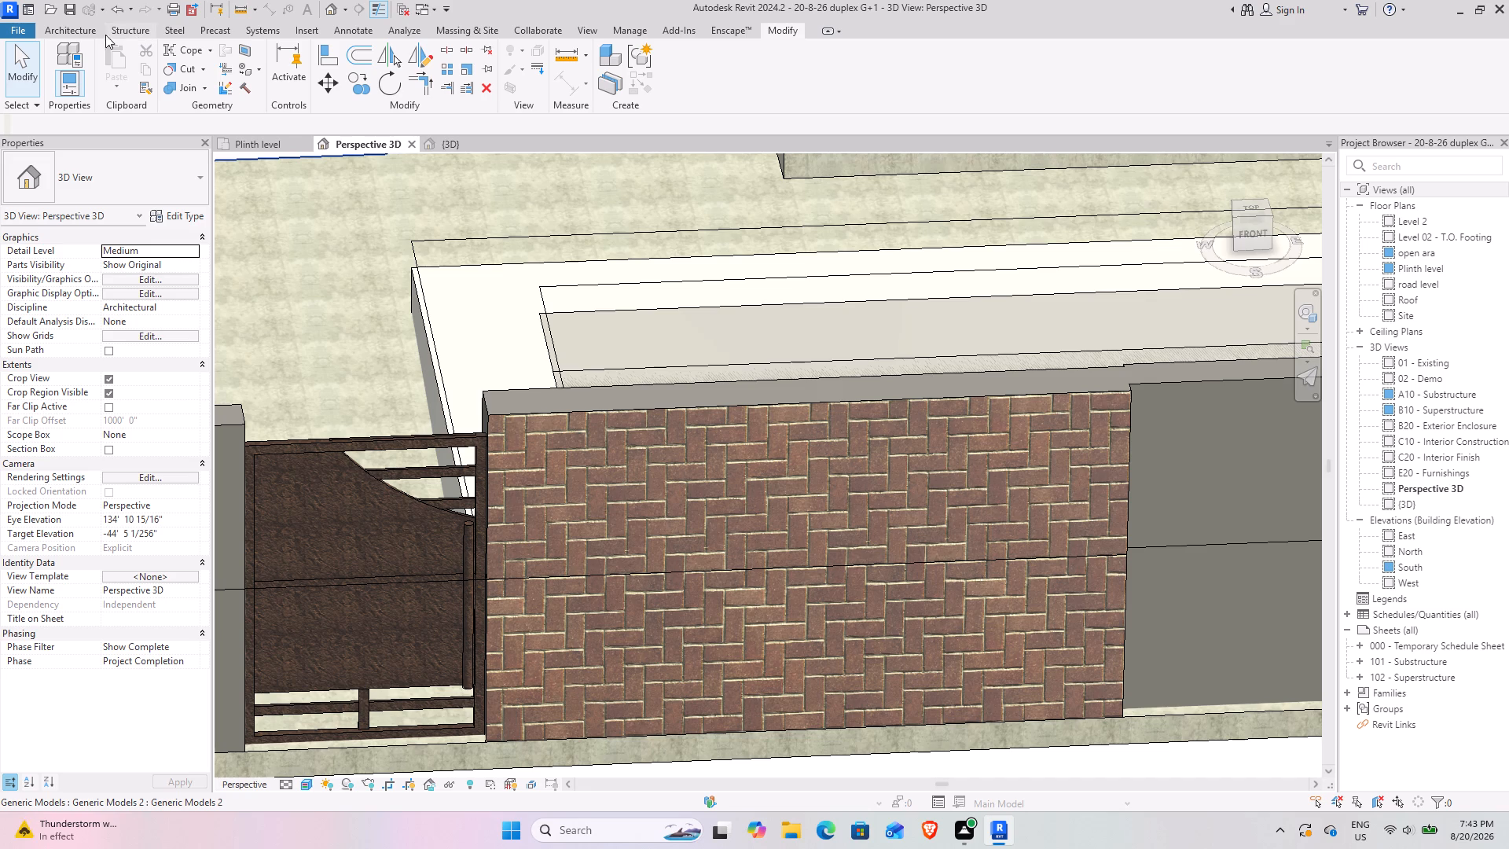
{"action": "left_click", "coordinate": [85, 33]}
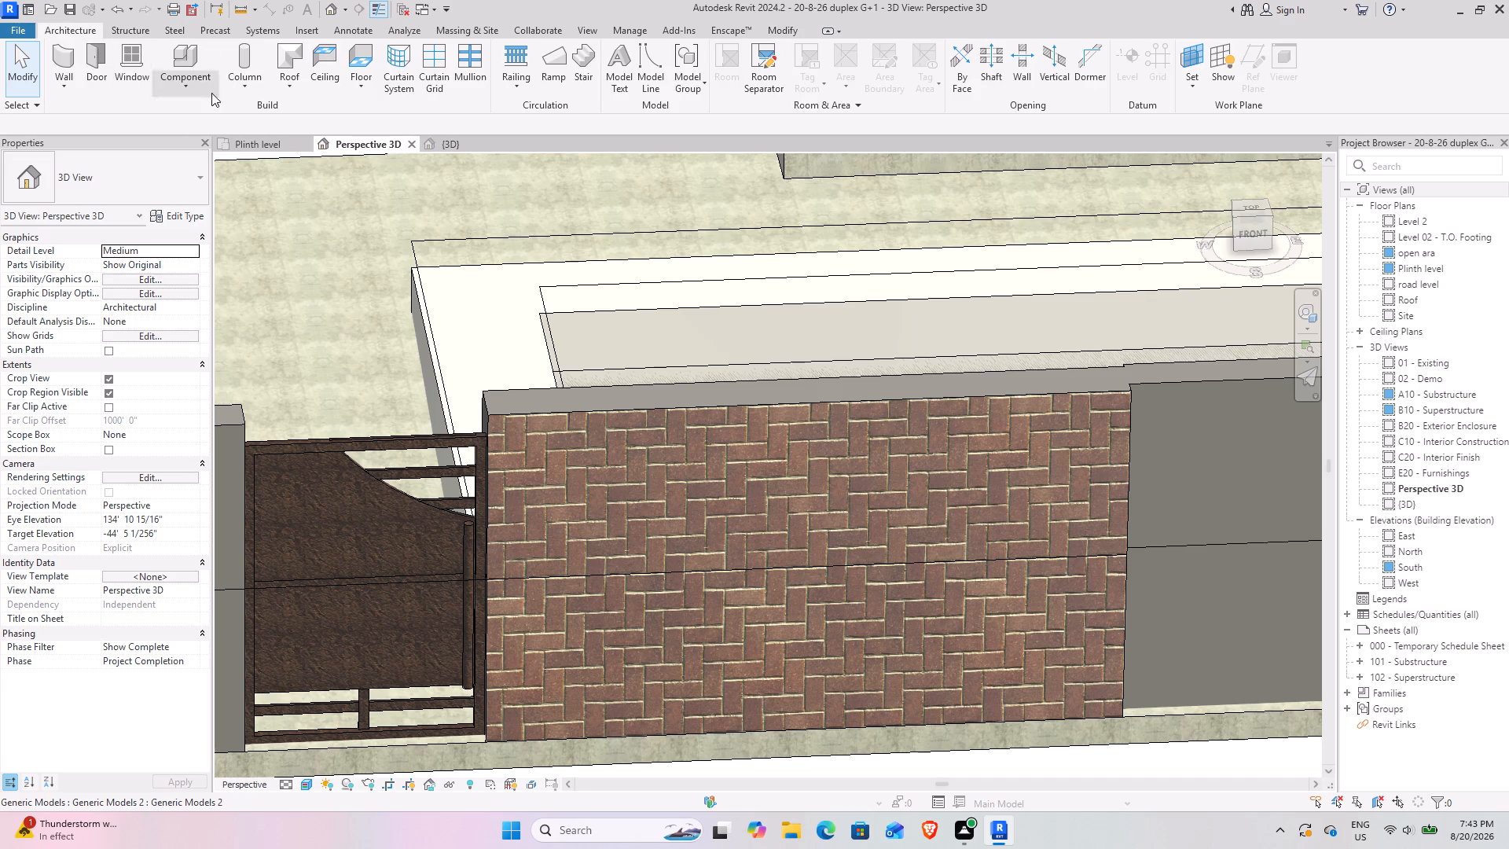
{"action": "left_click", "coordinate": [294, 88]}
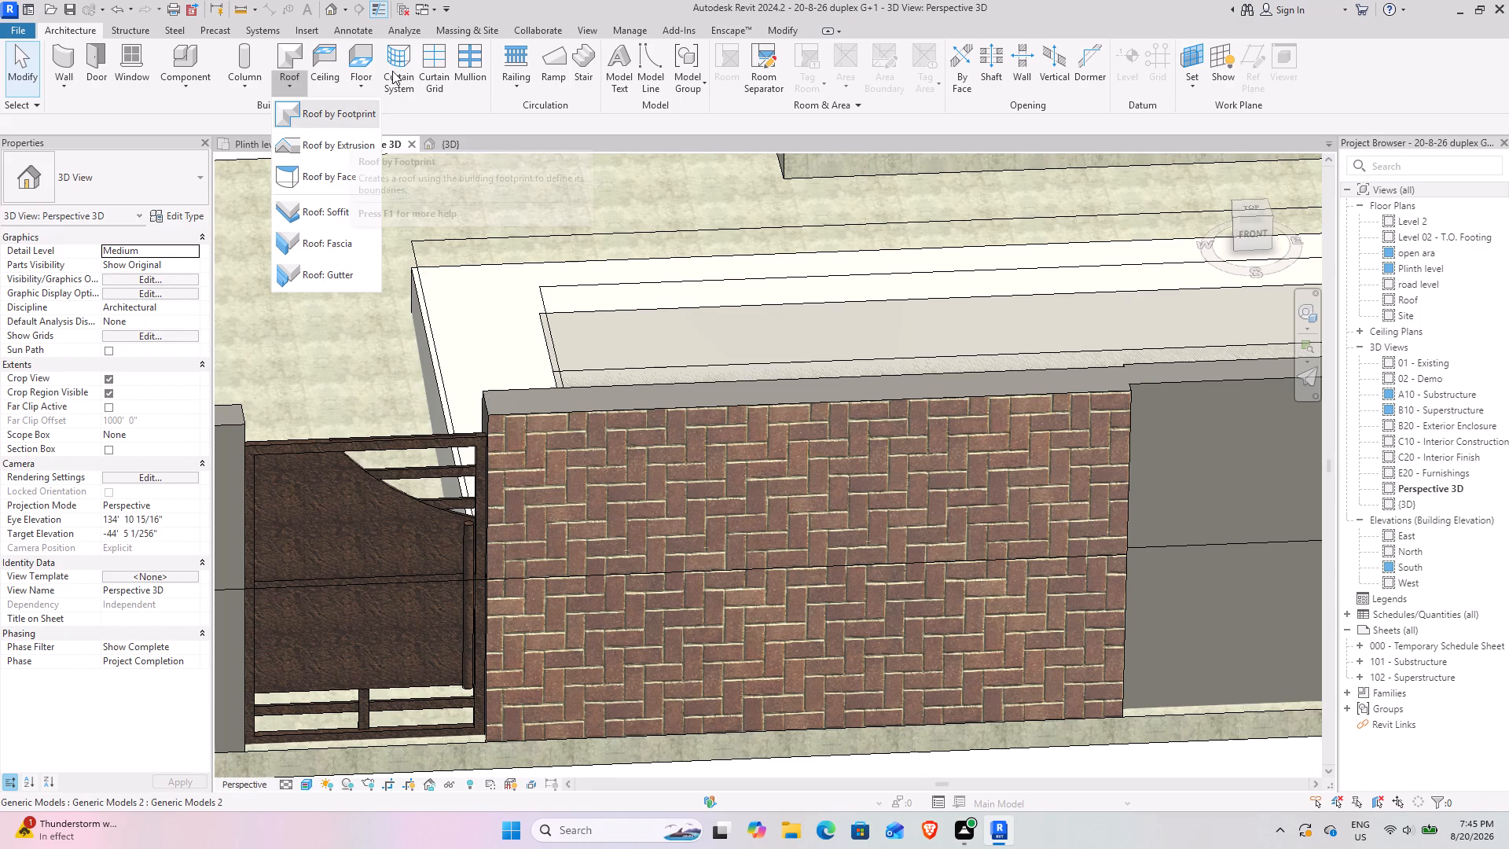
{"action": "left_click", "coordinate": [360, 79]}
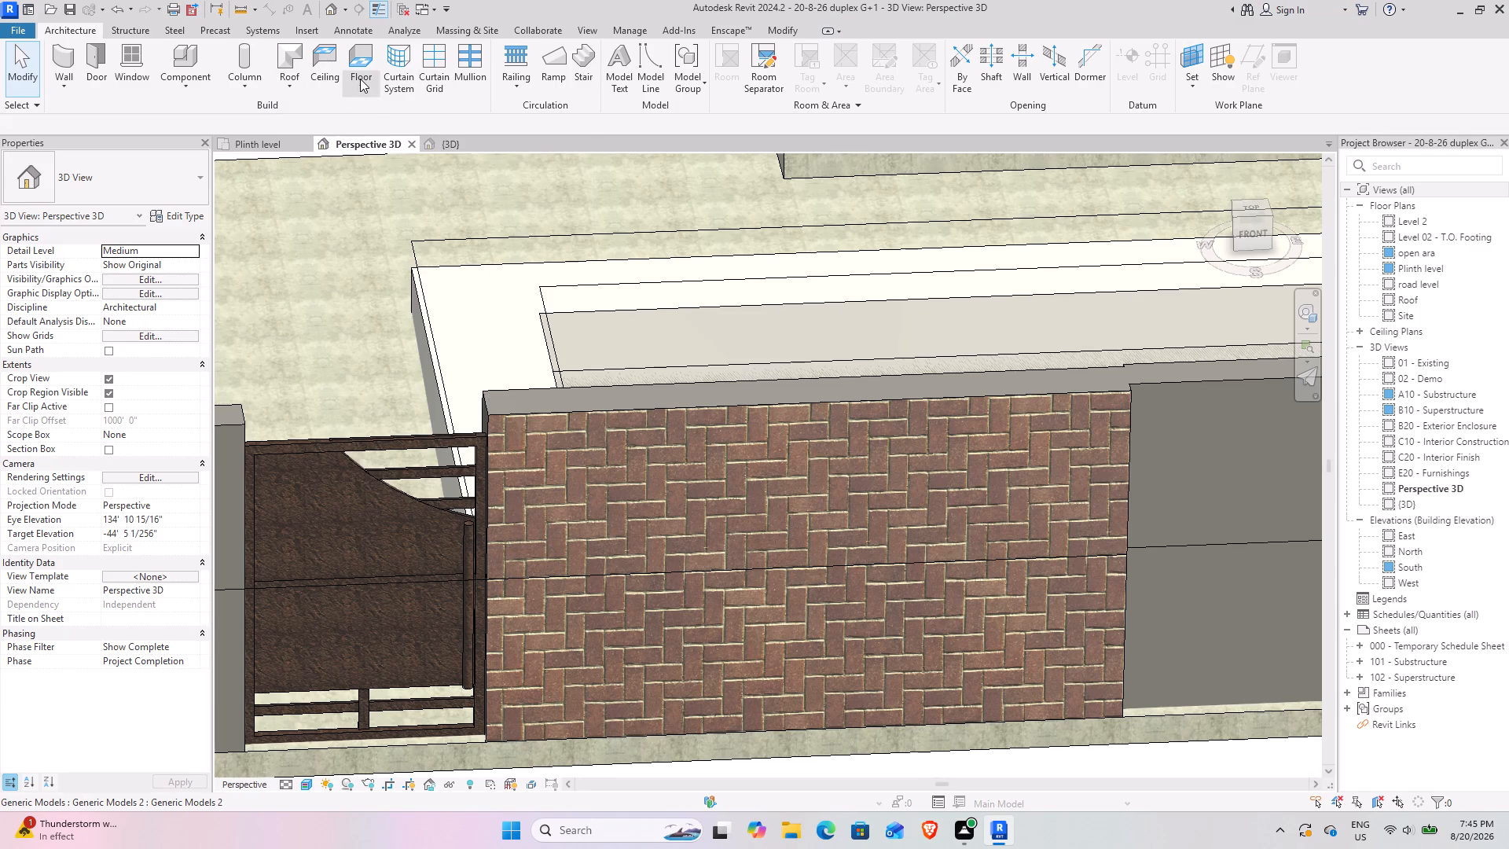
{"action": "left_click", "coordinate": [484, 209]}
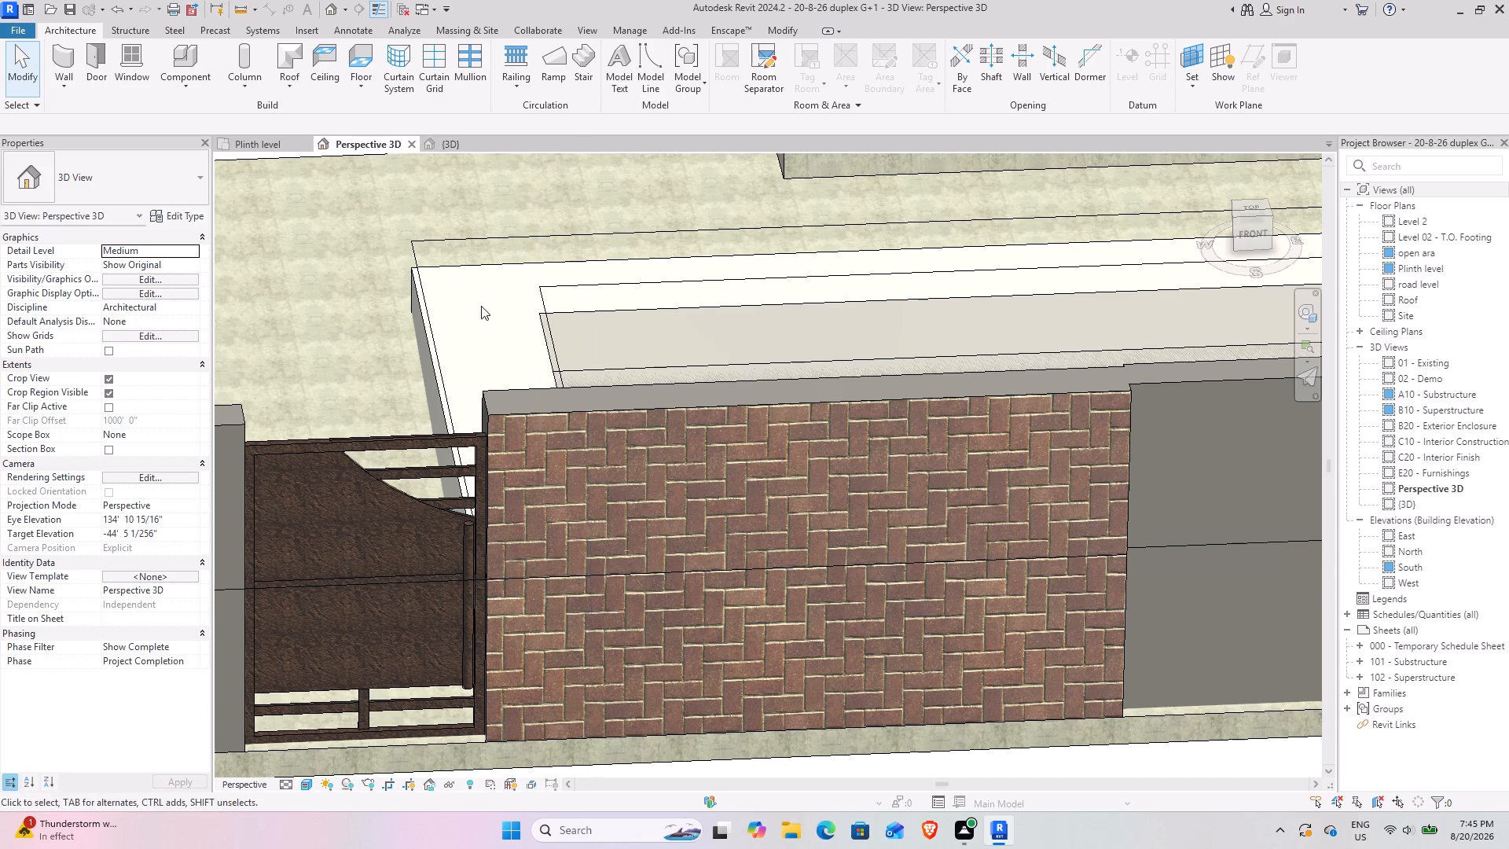
Edit the herringbone brick wall's profile so its far vertical edge stands 2'-0" from the small-gate end, removing the conflicting constraints.
{"action": "scroll", "coordinate": [604, 404], "scroll_direction": "down", "scroll_amount": 5}
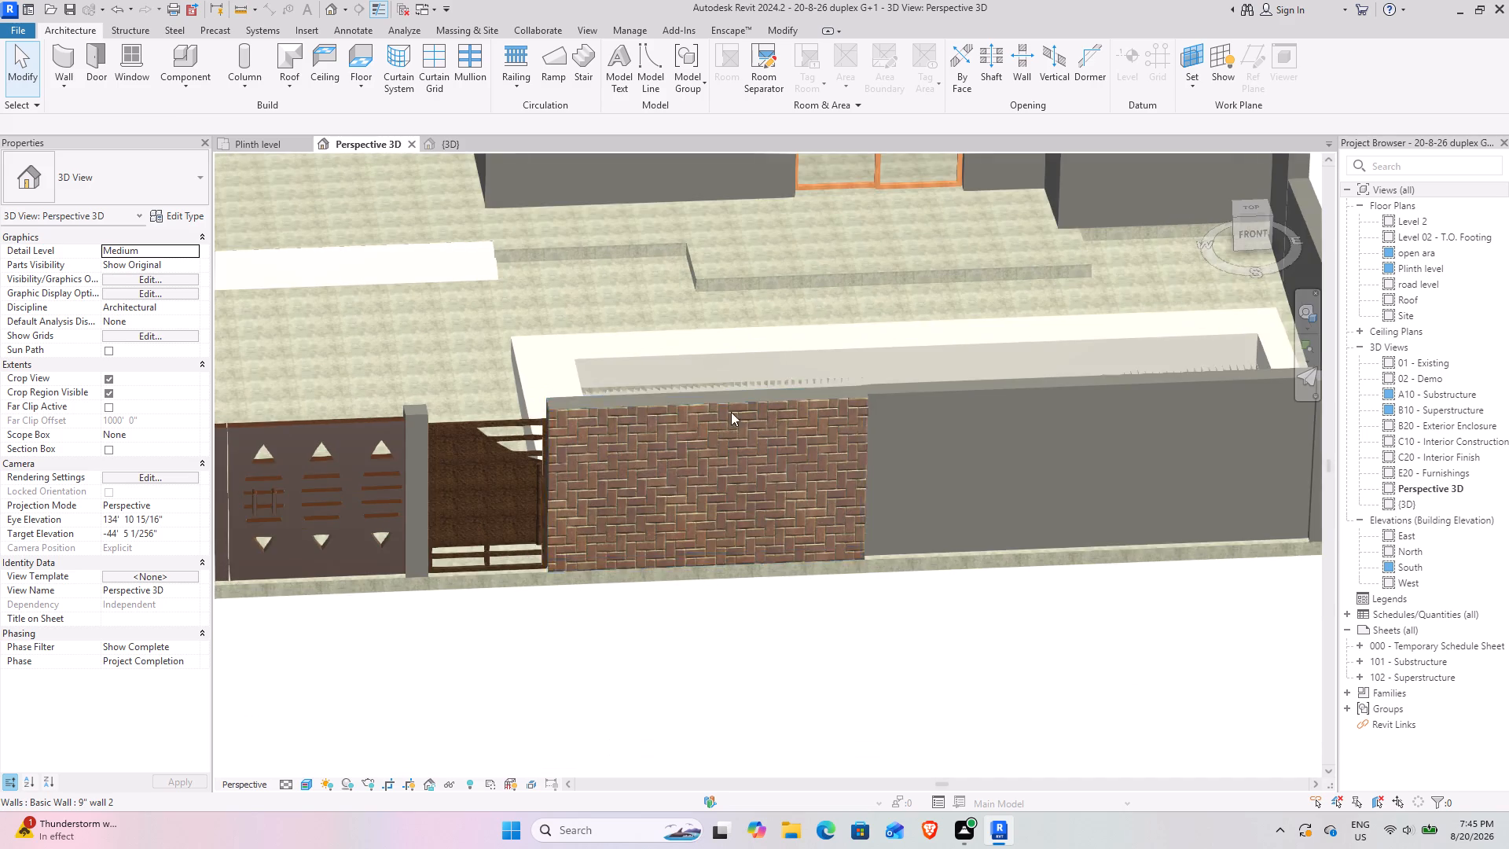
{"action": "middle_click_drag", "start_coordinate": [860, 443], "coordinate": [540, 478]}
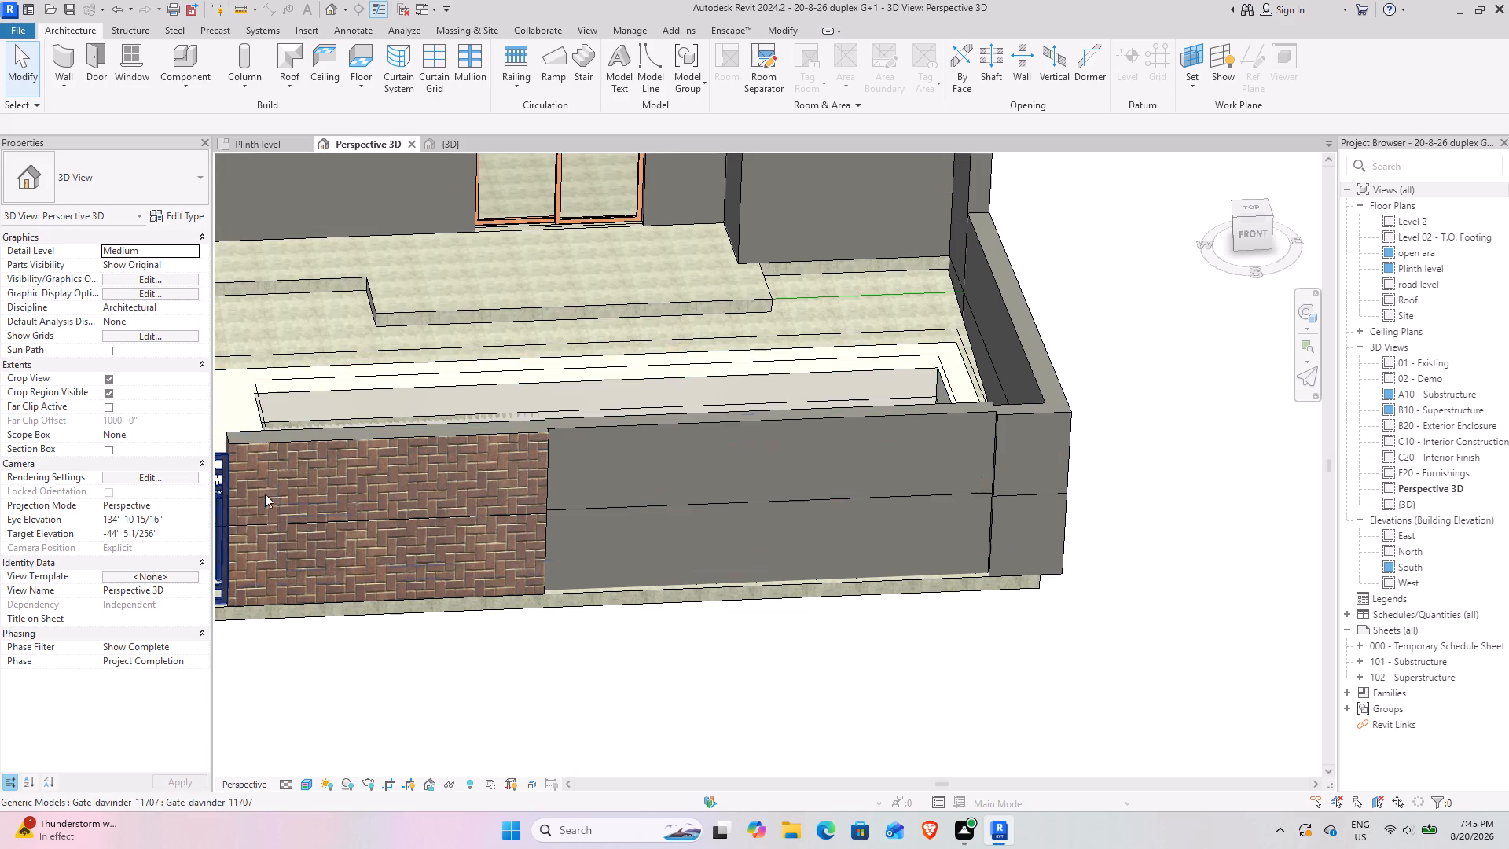
{"action": "middle_click_drag", "start_coordinate": [366, 503], "coordinate": [537, 523]}
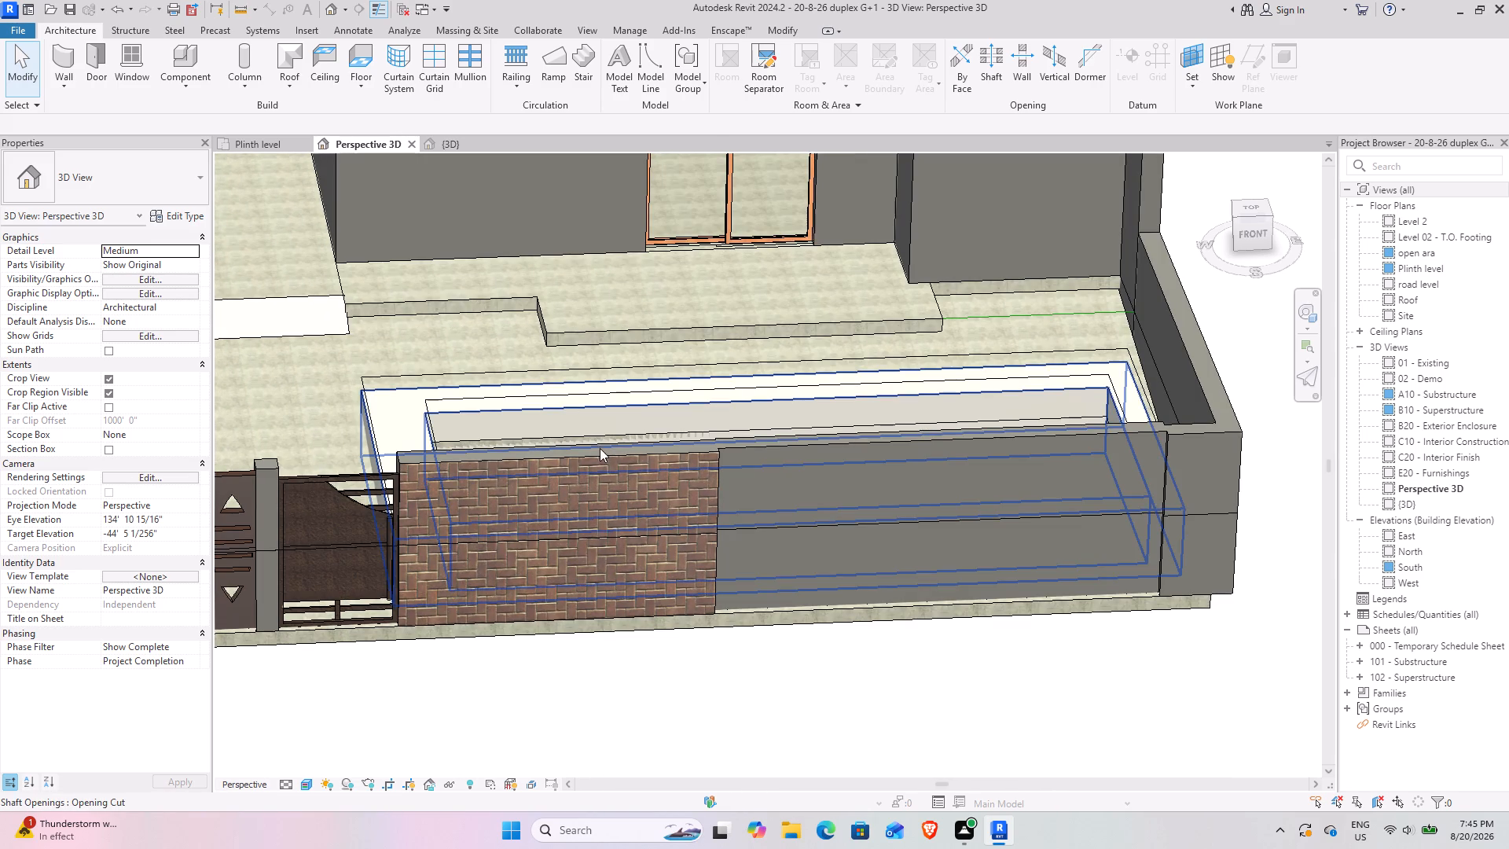
{"action": "left_click", "coordinate": [576, 452]}
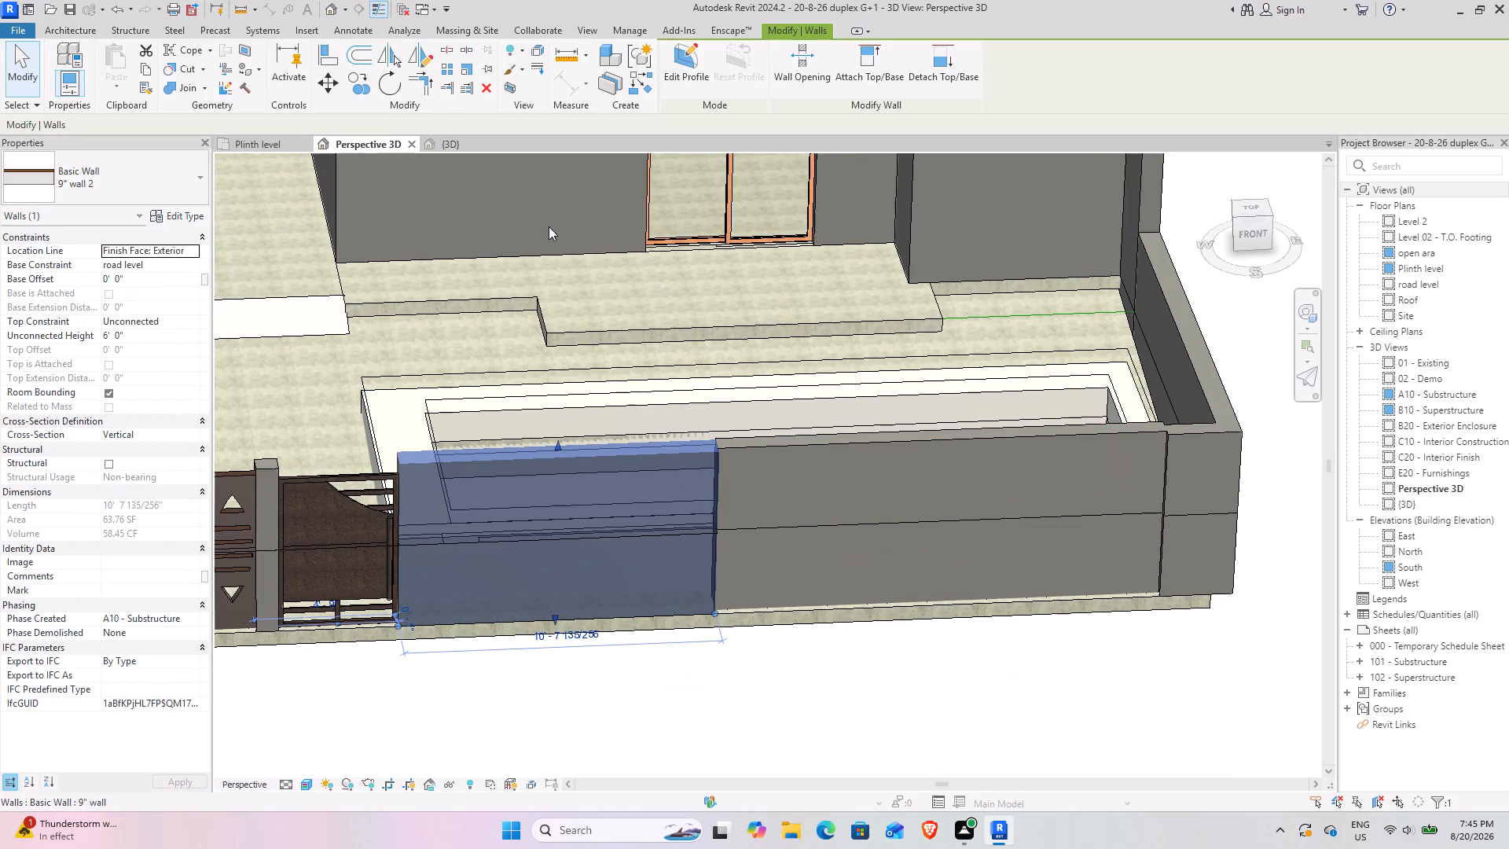
{"action": "left_click", "coordinate": [676, 83]}
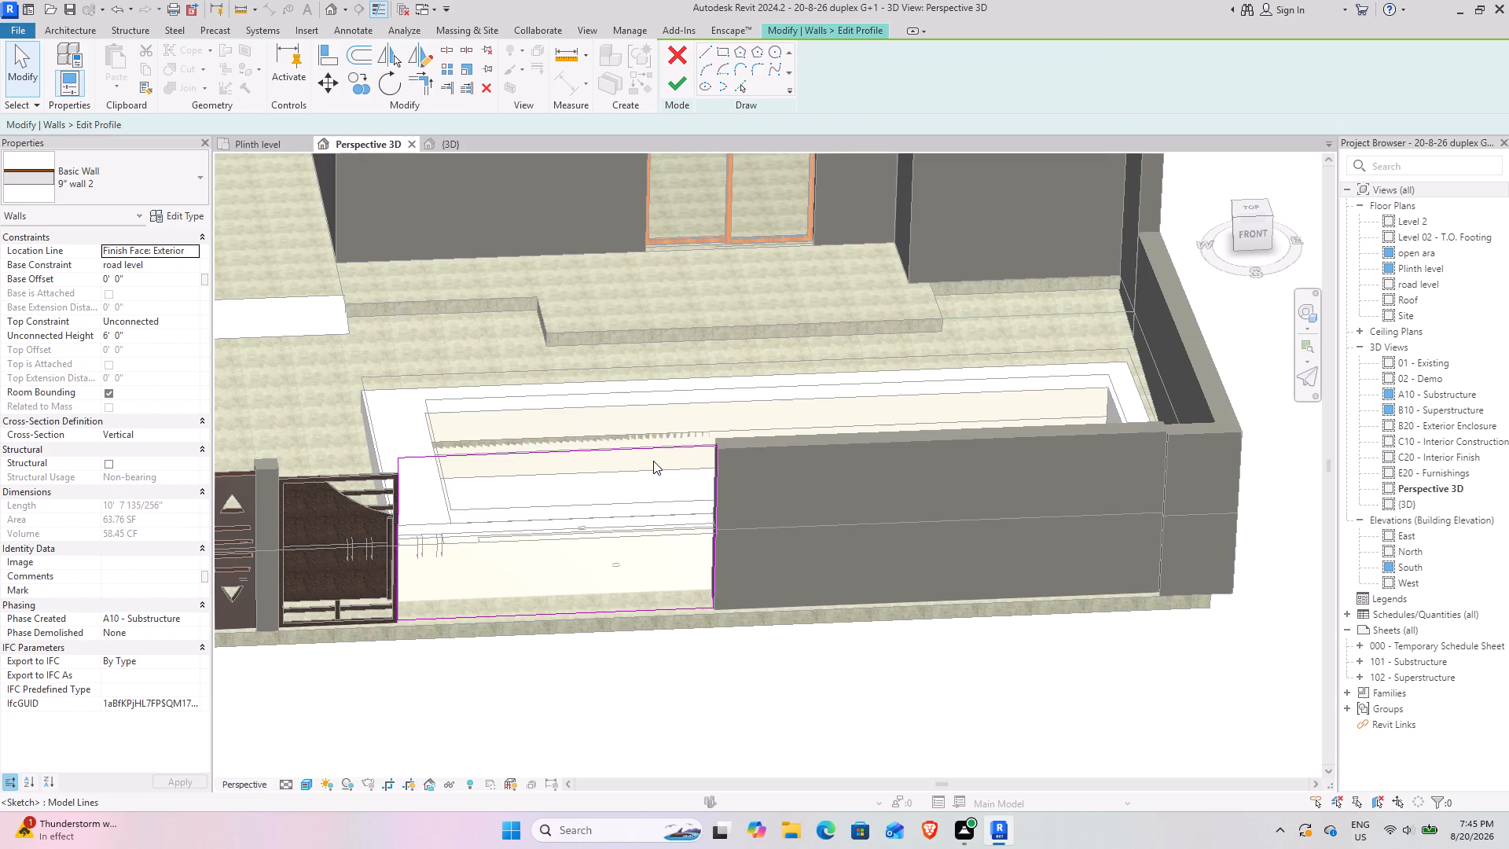
{"action": "scroll", "coordinate": [576, 491], "scroll_direction": "down", "scroll_amount": 1}
{"action": "middle_click_drag", "start_coordinate": [546, 516], "coordinate": [603, 568], "text": "shift"}
{"action": "middle_click_drag", "start_coordinate": [688, 595], "coordinate": [499, 481]}
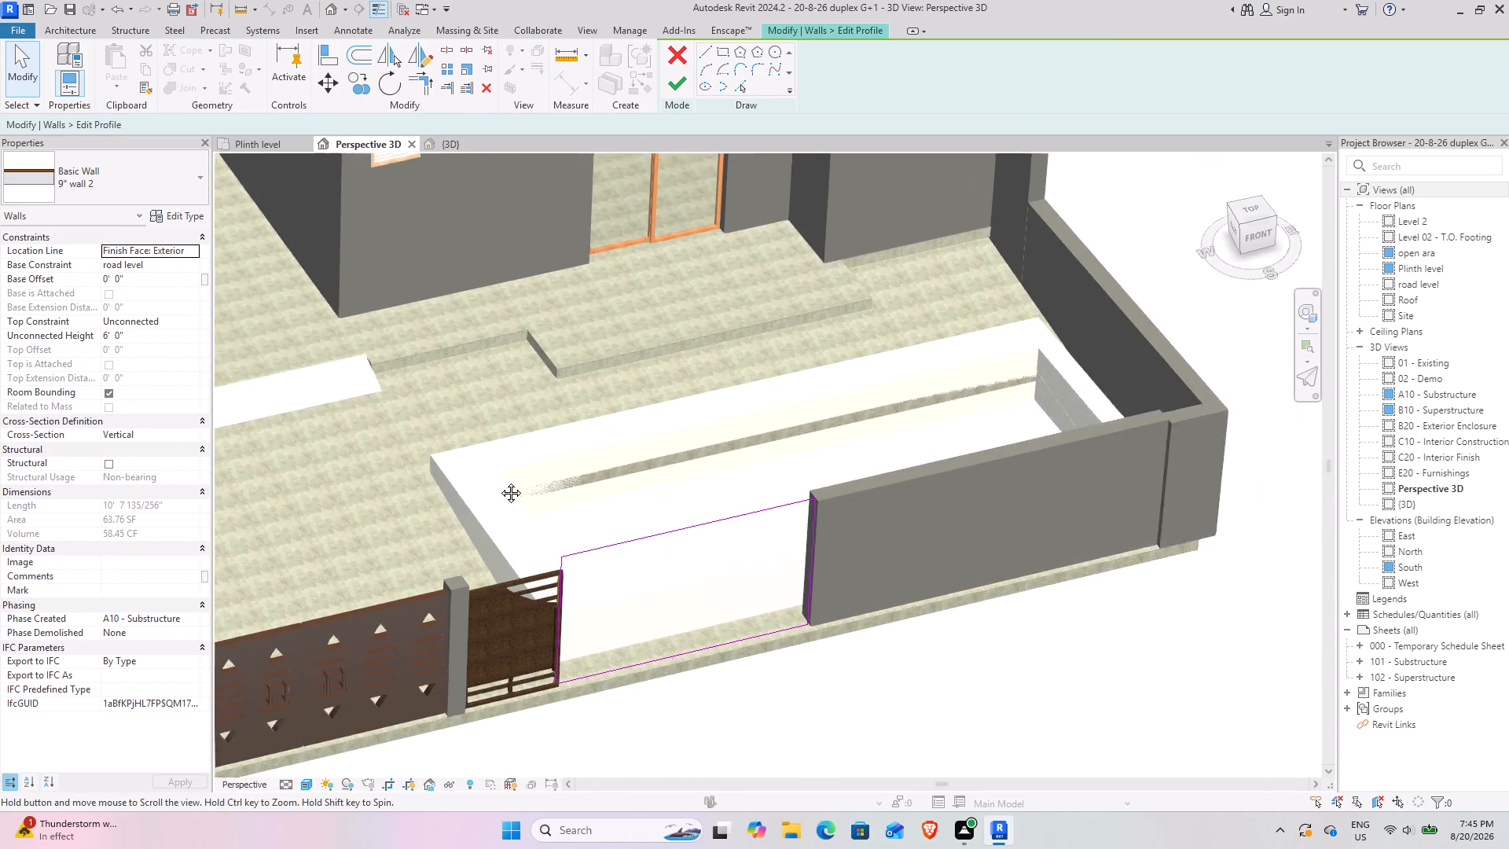
{"action": "middle_click_drag", "start_coordinate": [499, 481], "coordinate": [473, 464]}
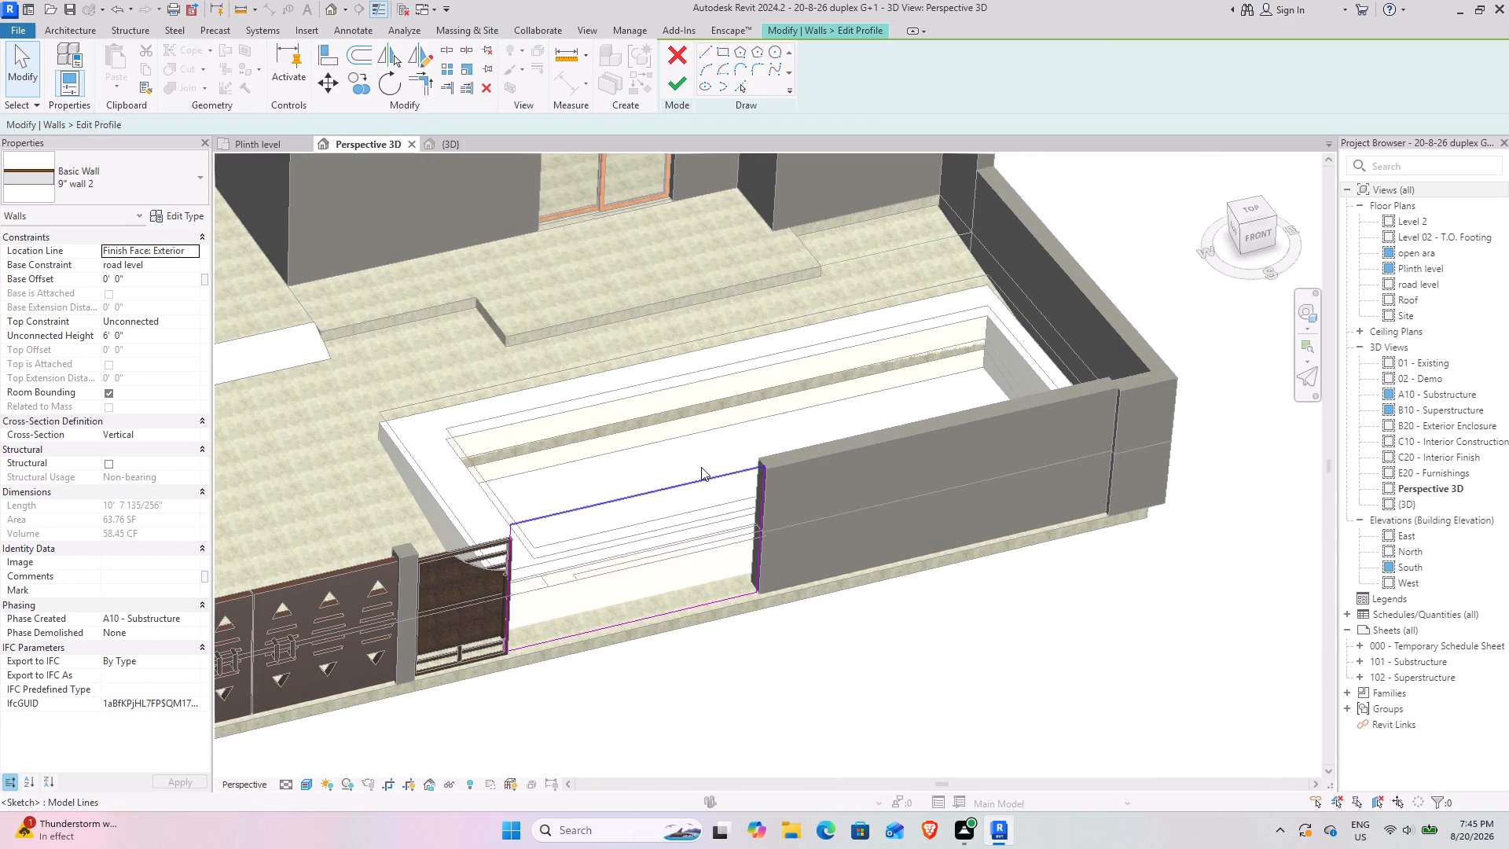
{"action": "scroll", "coordinate": [663, 468], "scroll_direction": "down", "scroll_amount": 1}
{"action": "middle_click_drag", "start_coordinate": [769, 499], "coordinate": [723, 510], "text": "shift"}
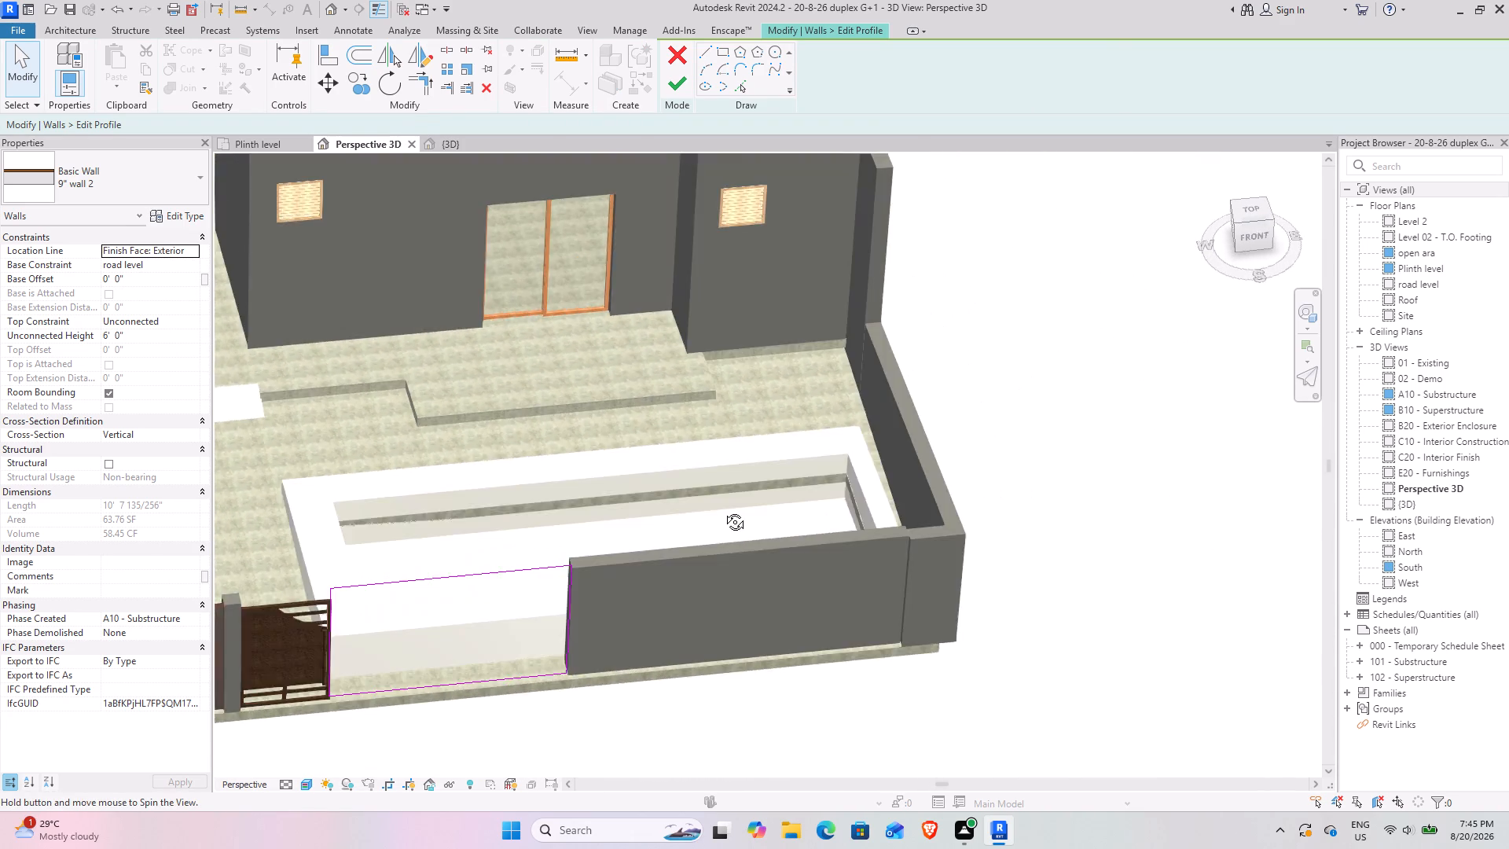
{"action": "middle_click_drag", "start_coordinate": [723, 510], "coordinate": [721, 510], "text": "shift"}
{"action": "middle_click_drag", "start_coordinate": [661, 514], "coordinate": [791, 469]}
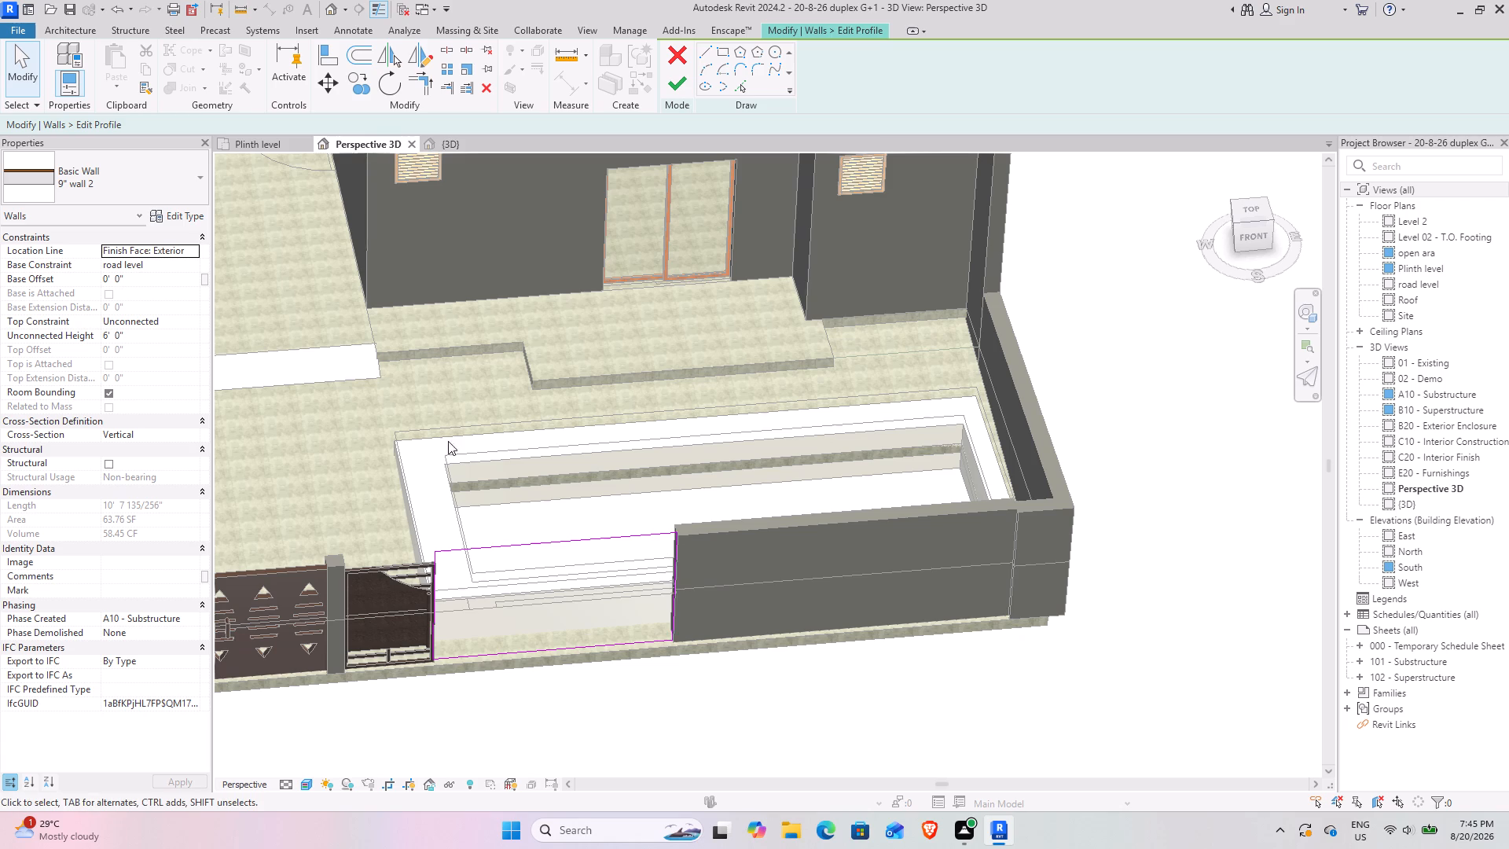
{"action": "left_click_drag", "start_coordinate": [675, 556], "coordinate": [557, 573]}
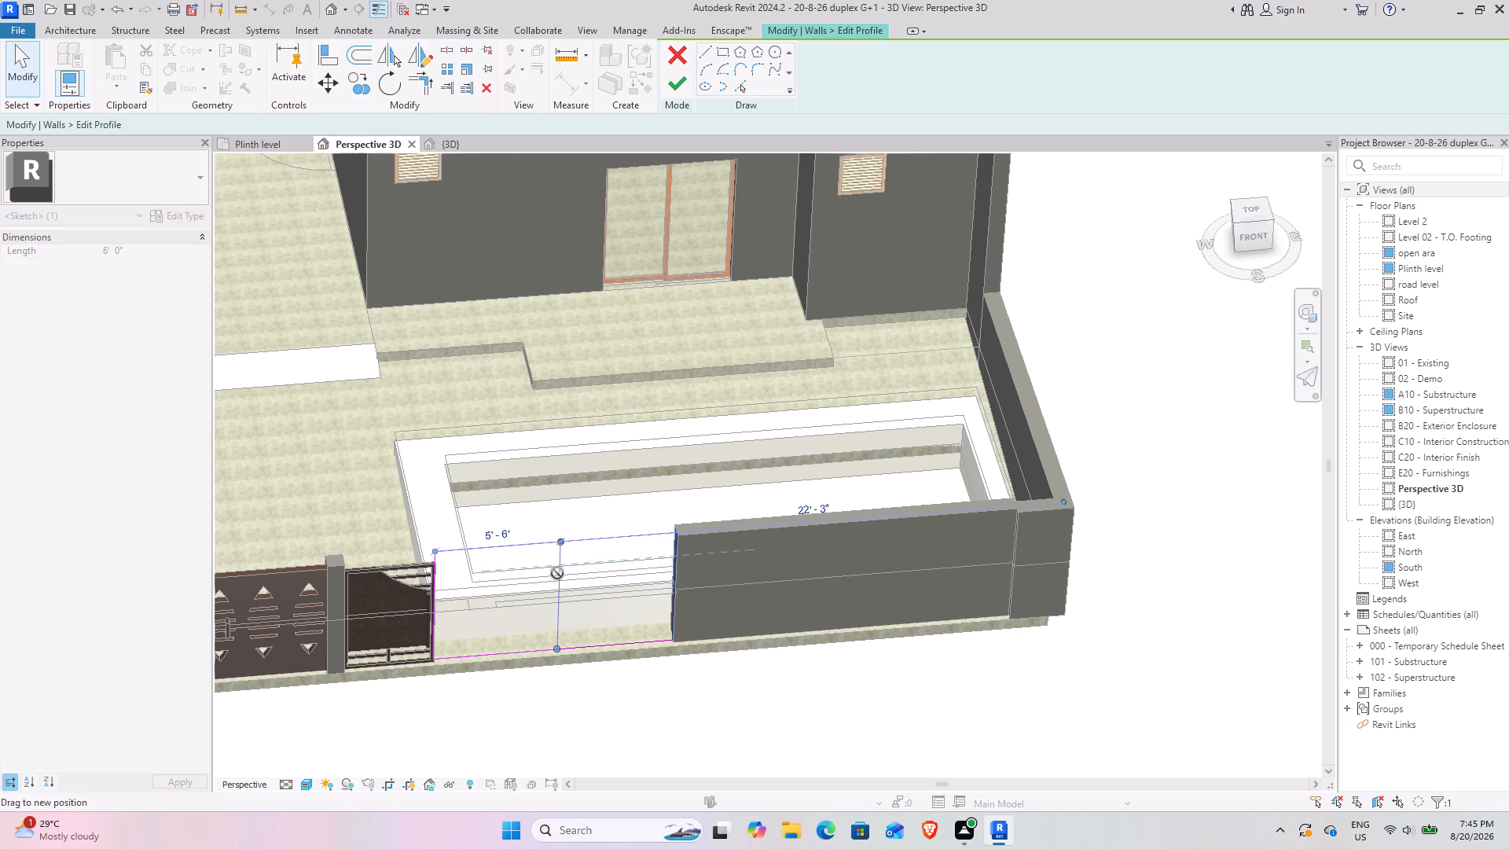
{"action": "left_click_drag", "start_coordinate": [557, 573], "coordinate": [457, 594]}
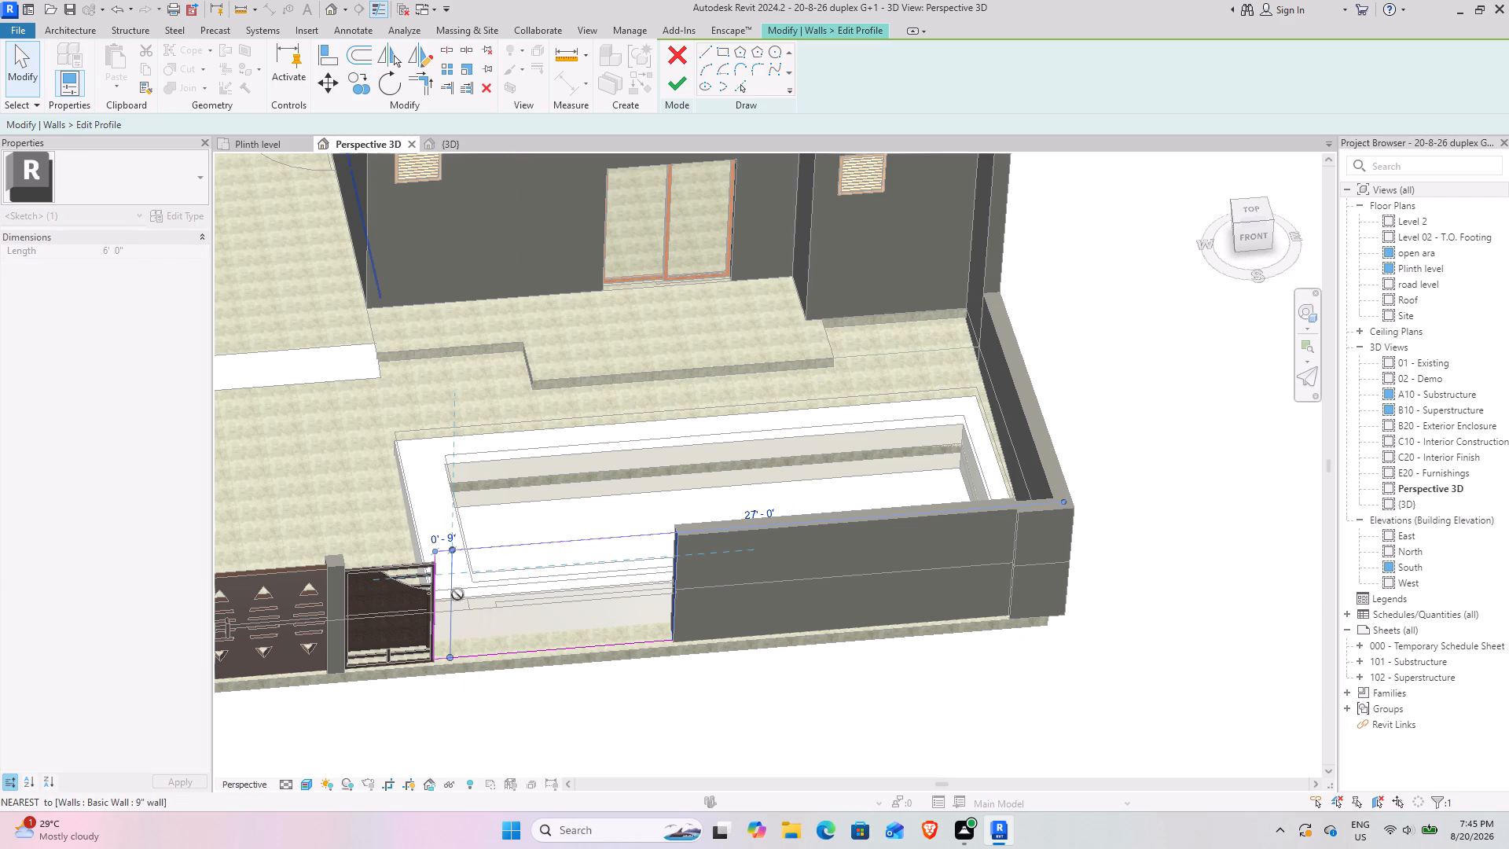
{"action": "left_click_drag", "start_coordinate": [457, 594], "coordinate": [468, 594]}
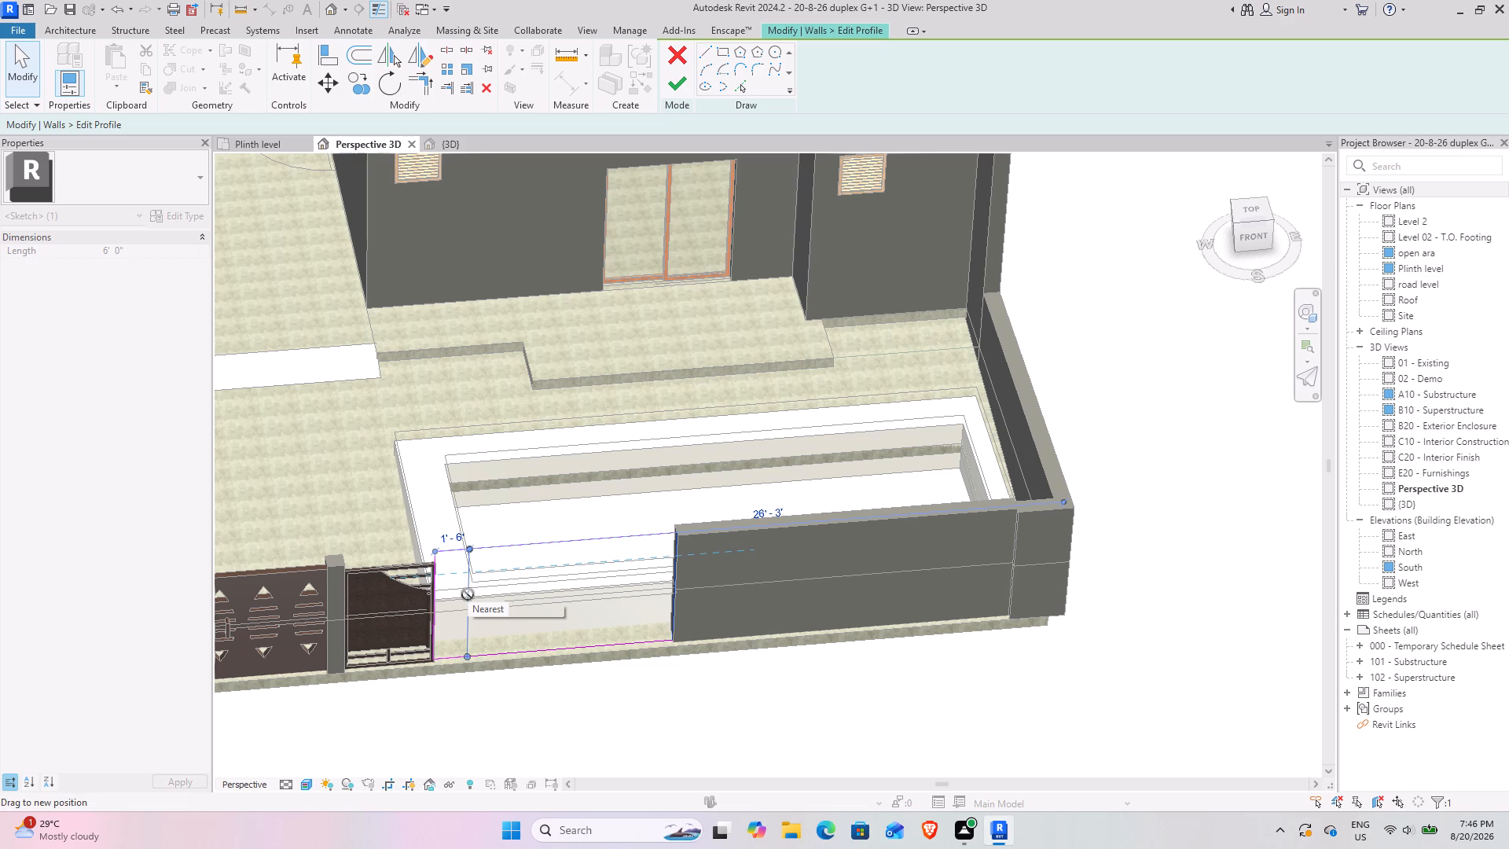
{"action": "left_click_drag", "start_coordinate": [468, 594], "coordinate": [476, 594]}
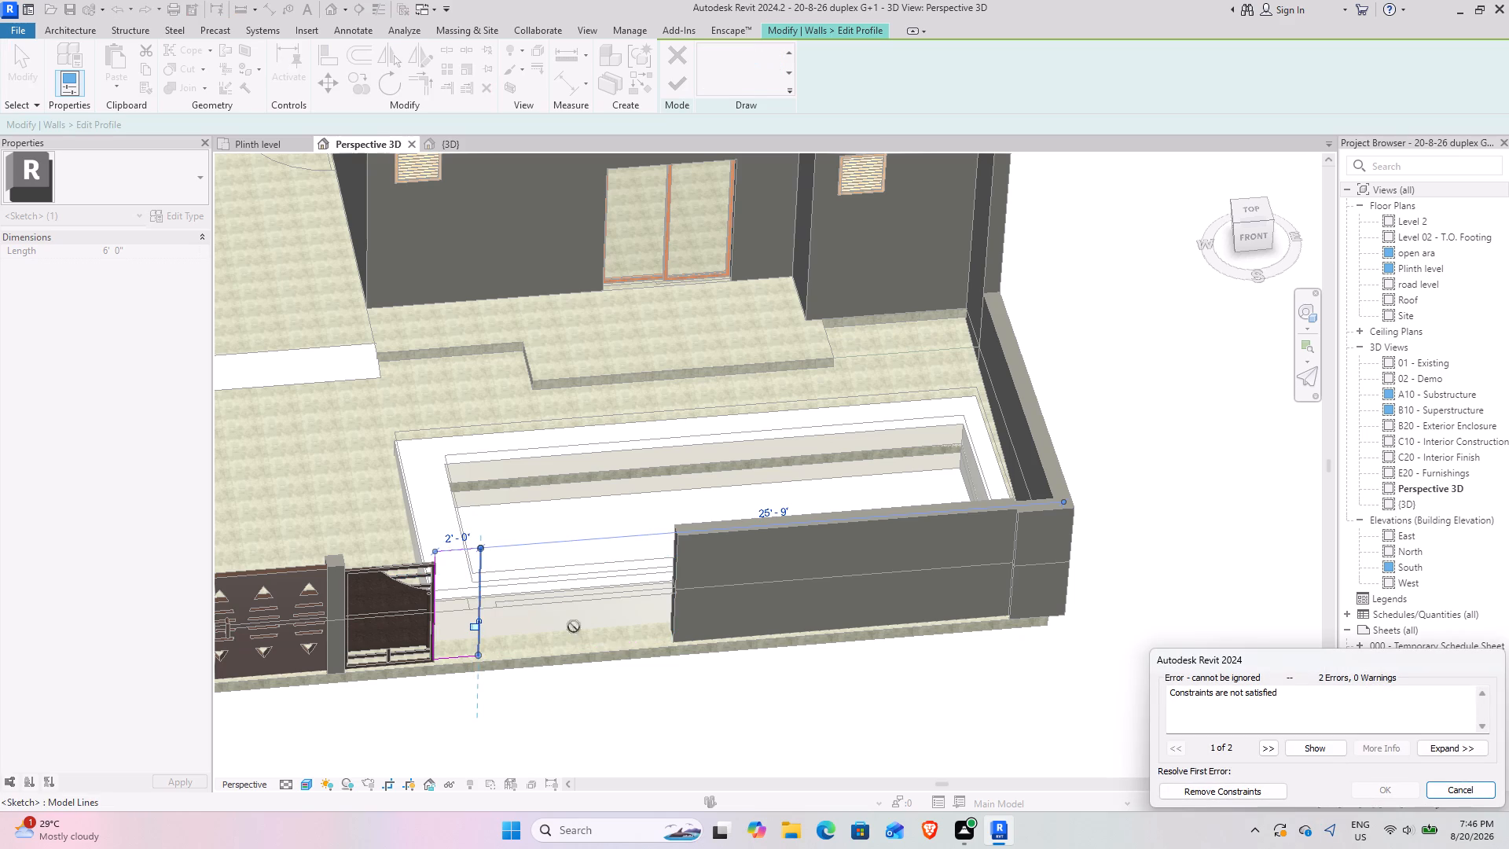
{"action": "left_click_drag", "start_coordinate": [1237, 788], "coordinate": [1229, 786]}
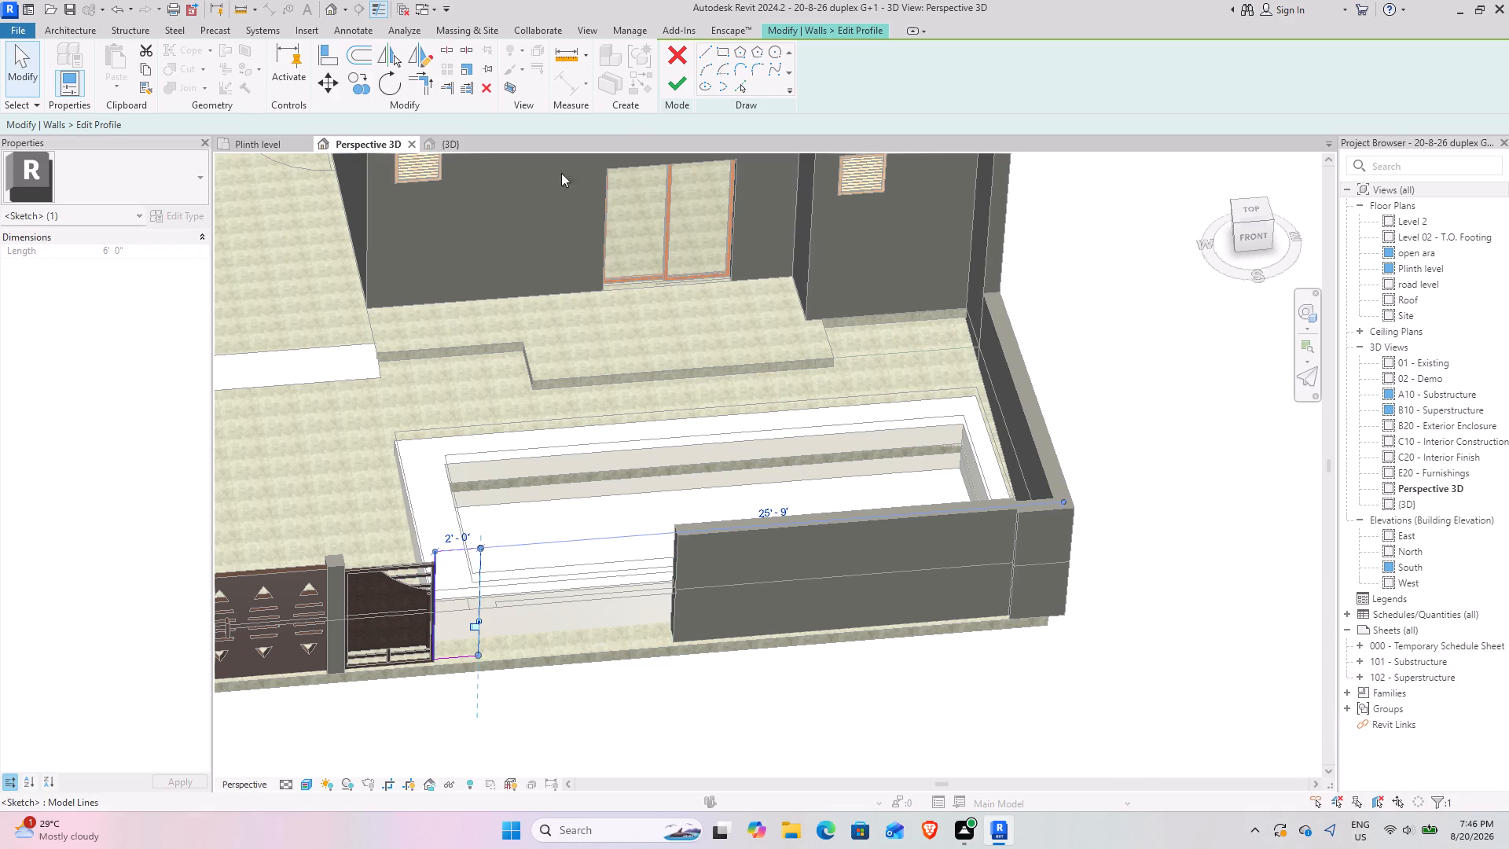
{"action": "left_click", "coordinate": [676, 84]}
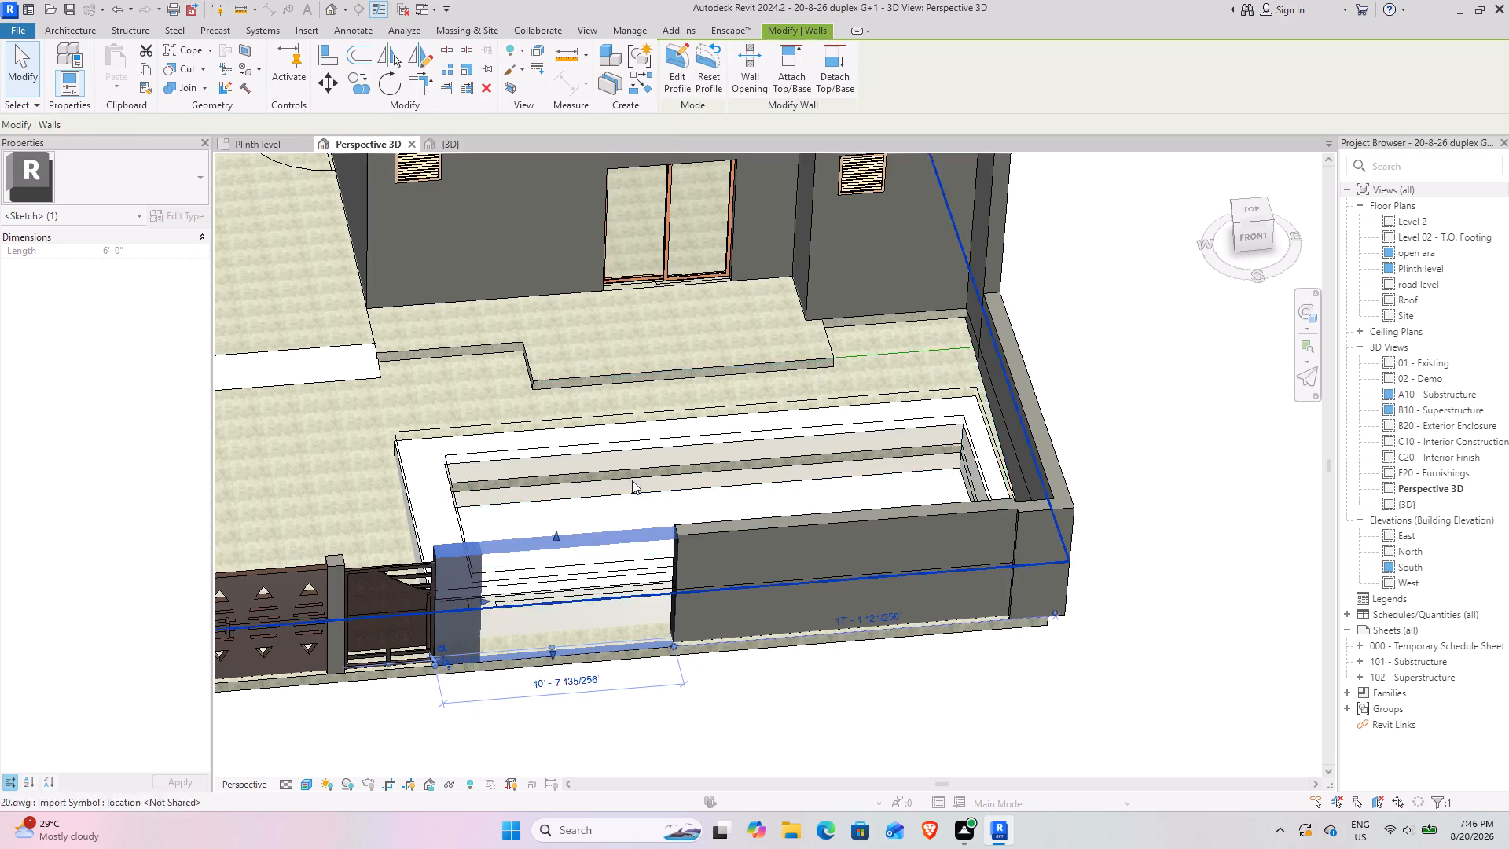
{"action": "left_click", "coordinate": [799, 699]}
In the road level floor plan, stretch the free end of the shortened 9" wall 2 slightly farther from the small gate.
{"action": "middle_click_drag", "start_coordinate": [461, 591], "coordinate": [429, 572], "text": "shift"}
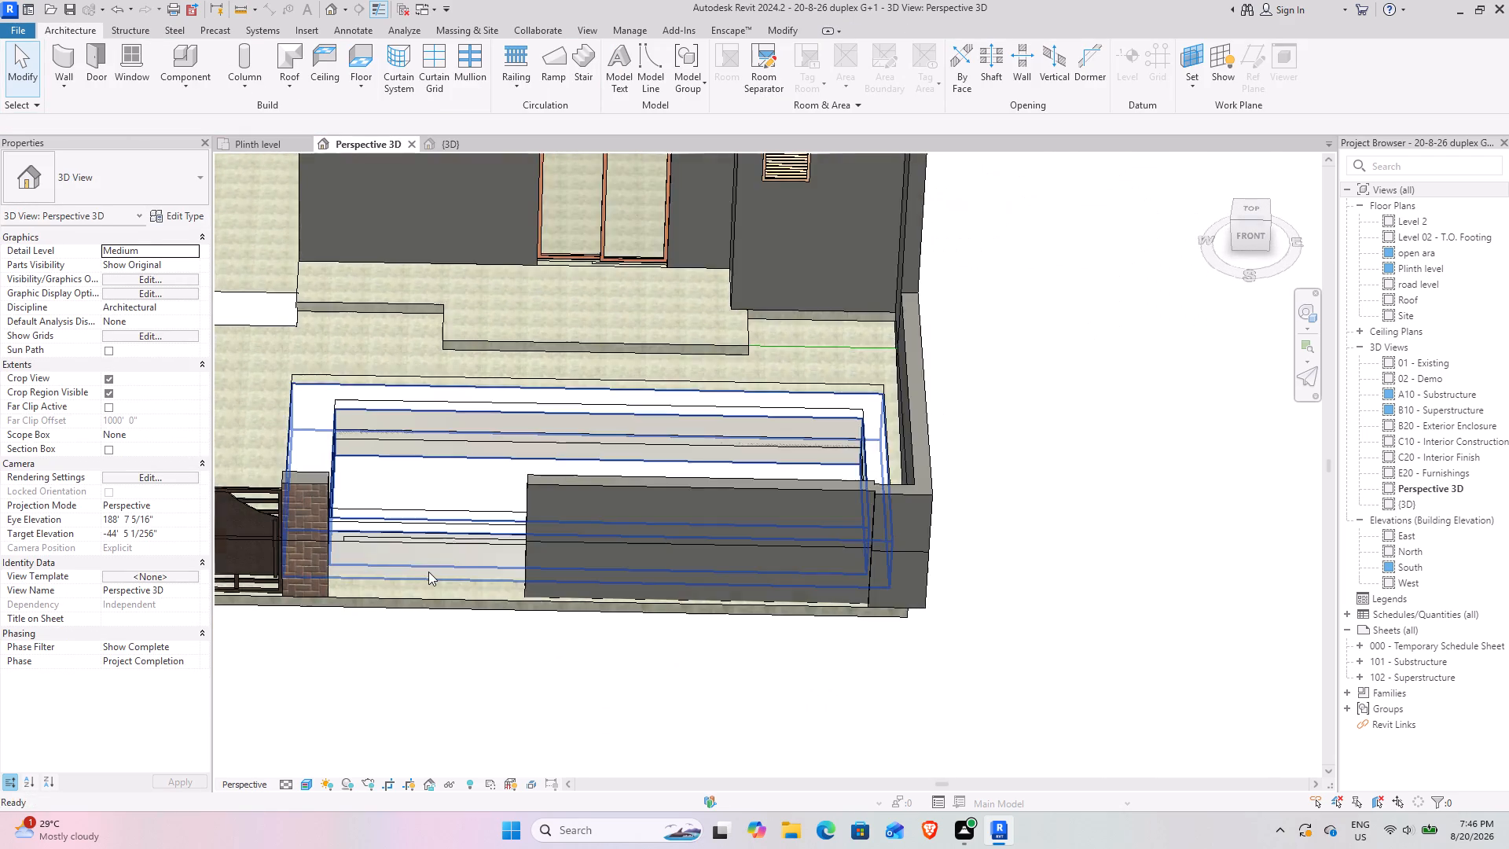
{"action": "middle_click_drag", "start_coordinate": [422, 572], "coordinate": [600, 494]}
{"action": "scroll", "coordinate": [582, 498], "scroll_direction": "down", "scroll_amount": 1}
{"action": "middle_click_drag", "start_coordinate": [502, 499], "coordinate": [487, 578], "text": "shift"}
{"action": "middle_click_drag", "start_coordinate": [486, 576], "coordinate": [518, 320]}
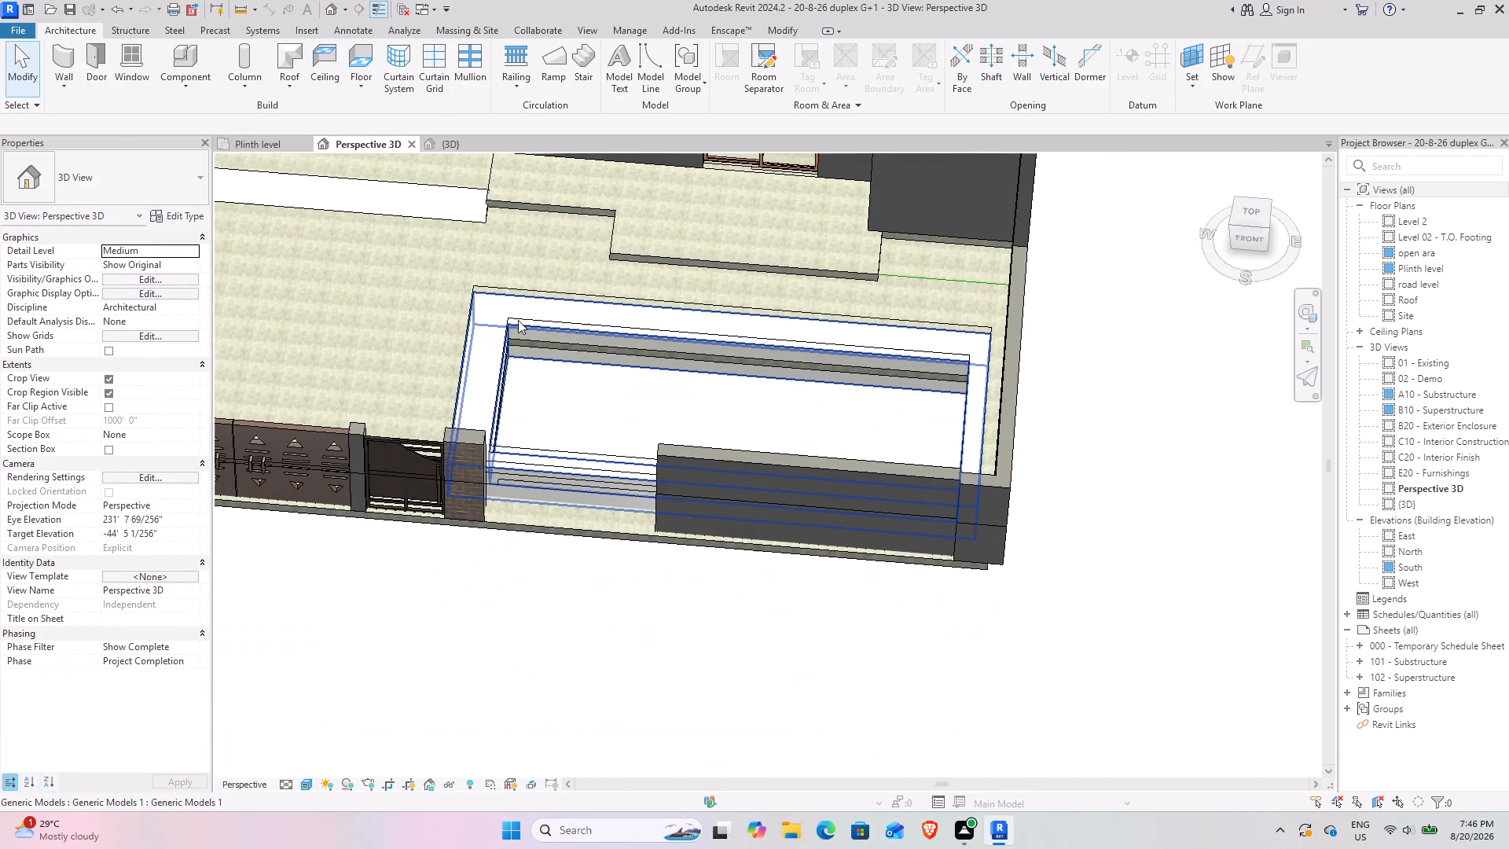
{"action": "left_click", "coordinate": [259, 149]}
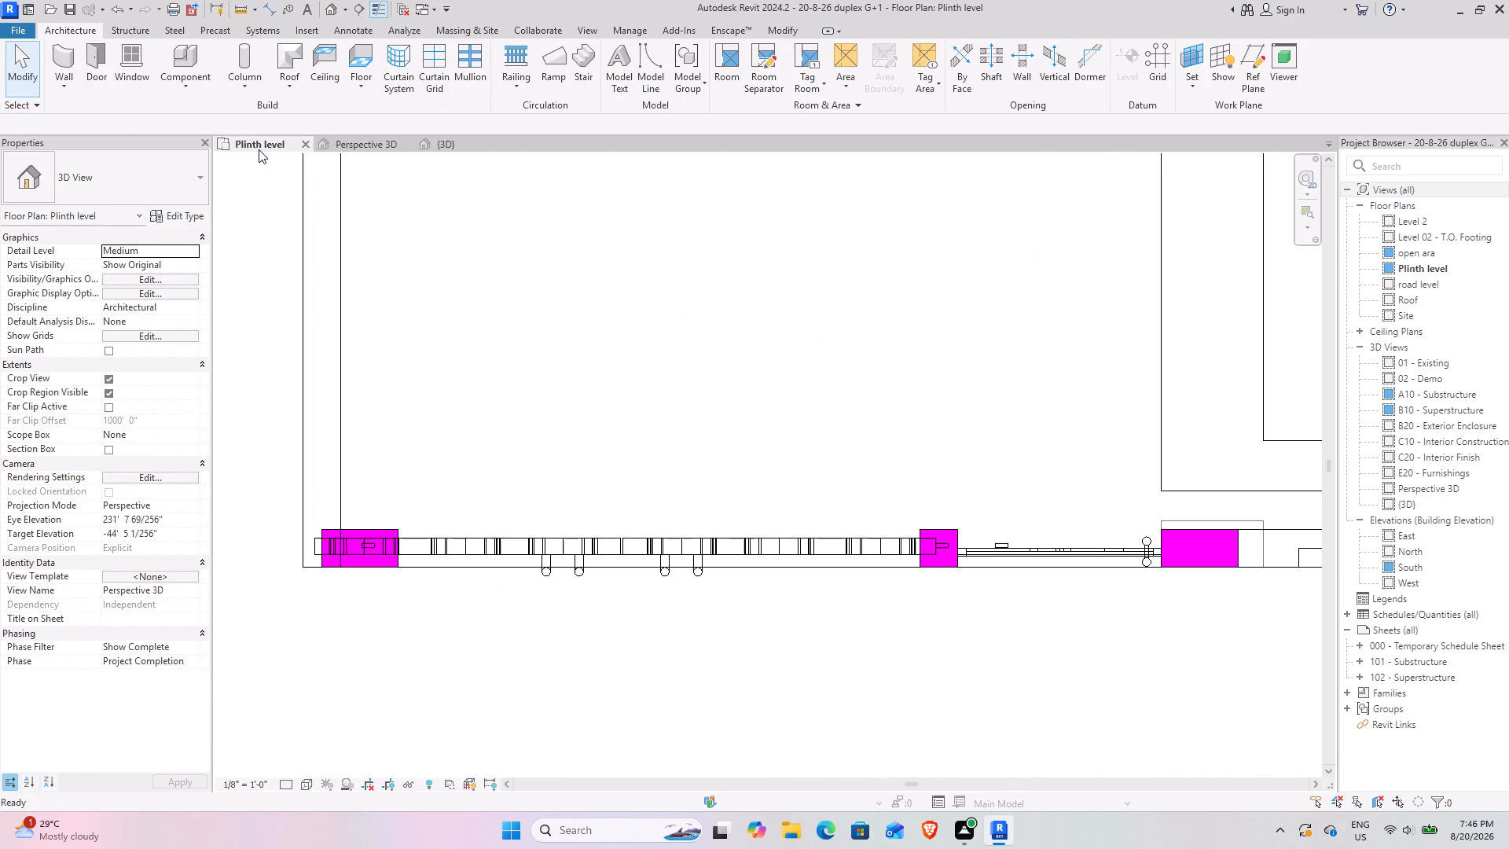
{"action": "middle_click_drag", "start_coordinate": [1001, 568], "coordinate": [616, 549]}
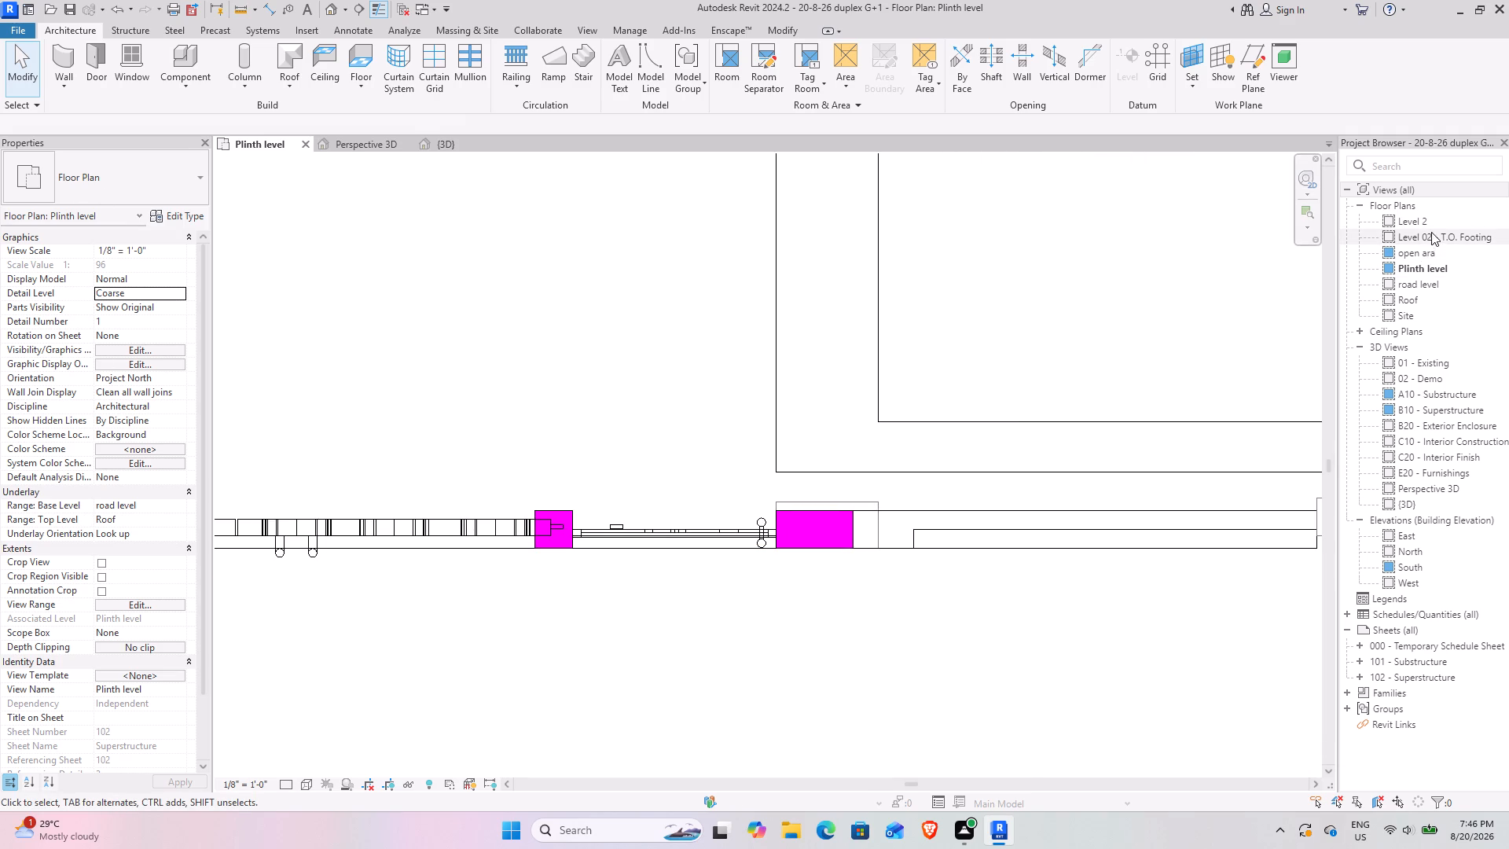
{"action": "double_click", "coordinate": [1430, 287]}
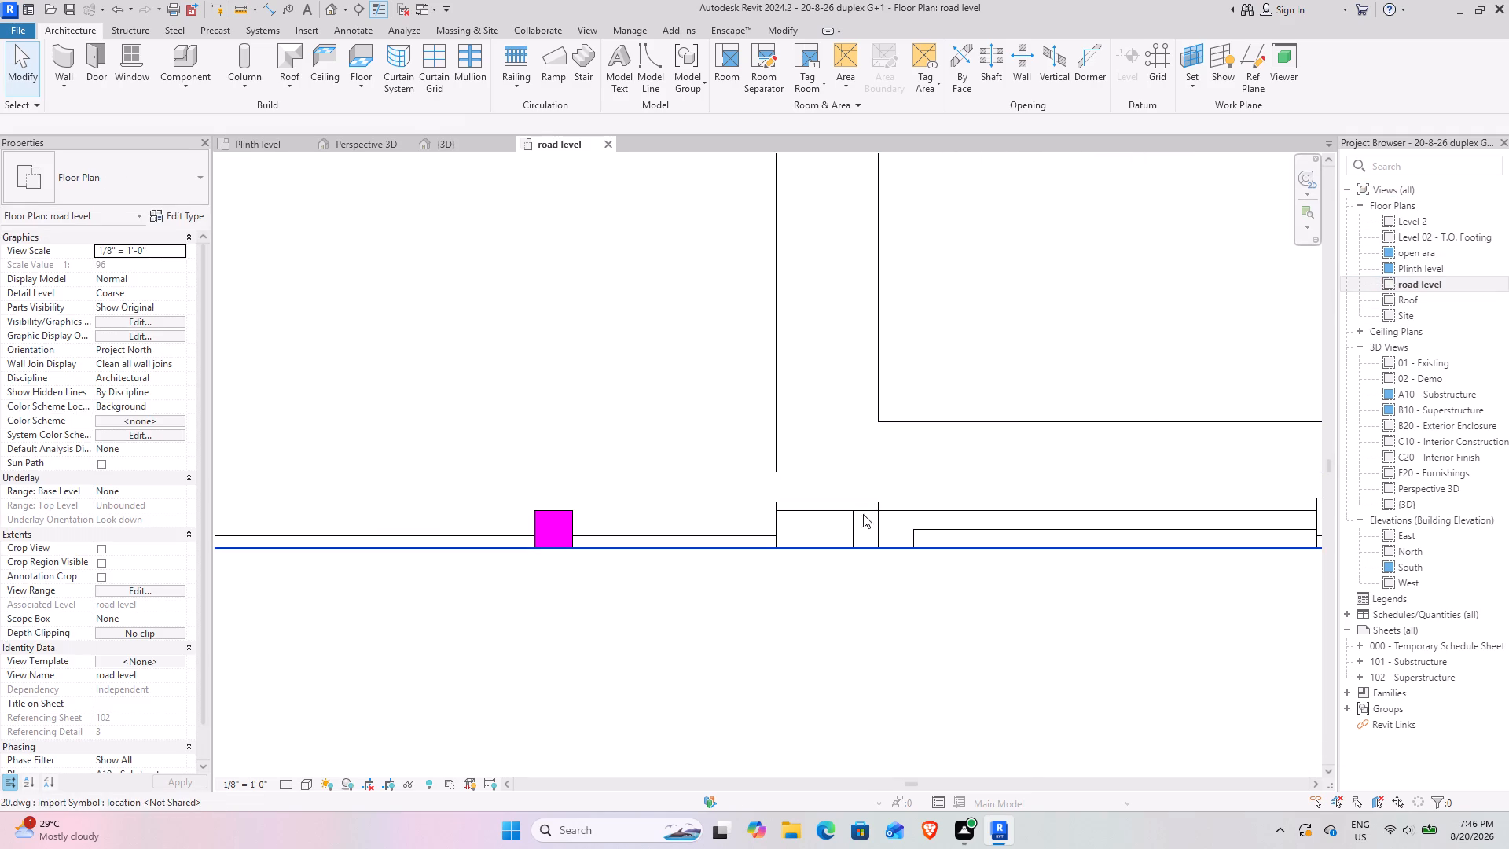
{"action": "middle_click_drag", "start_coordinate": [833, 516], "coordinate": [604, 480]}
{"action": "scroll", "coordinate": [597, 476], "scroll_direction": "down", "scroll_amount": 3}
{"action": "middle_click_drag", "start_coordinate": [814, 494], "coordinate": [621, 537]}
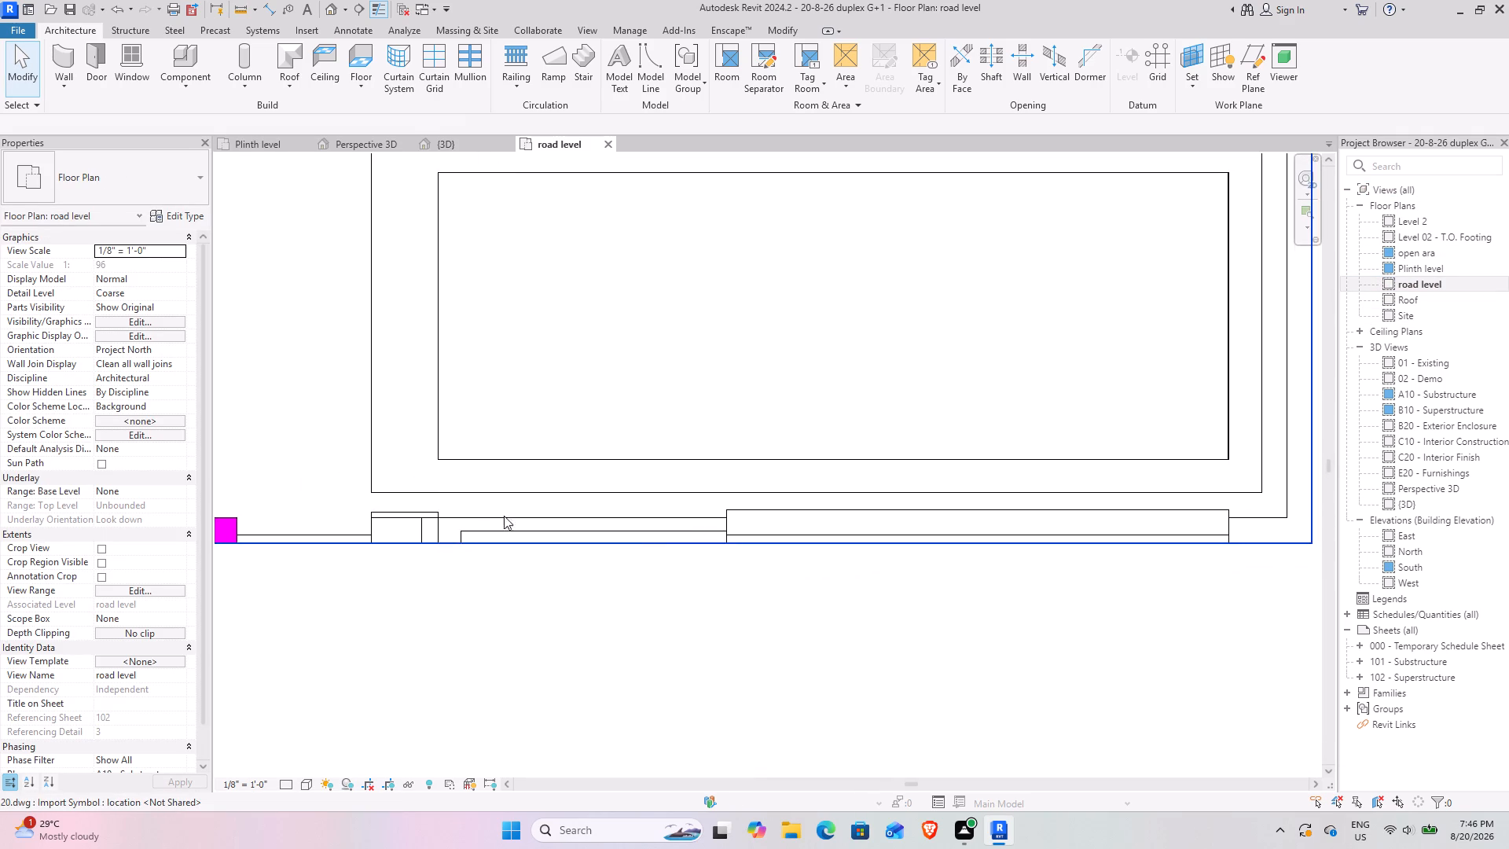
{"action": "scroll", "coordinate": [439, 513], "scroll_direction": "up", "scroll_amount": 3}
{"action": "left_click", "coordinate": [440, 526]}
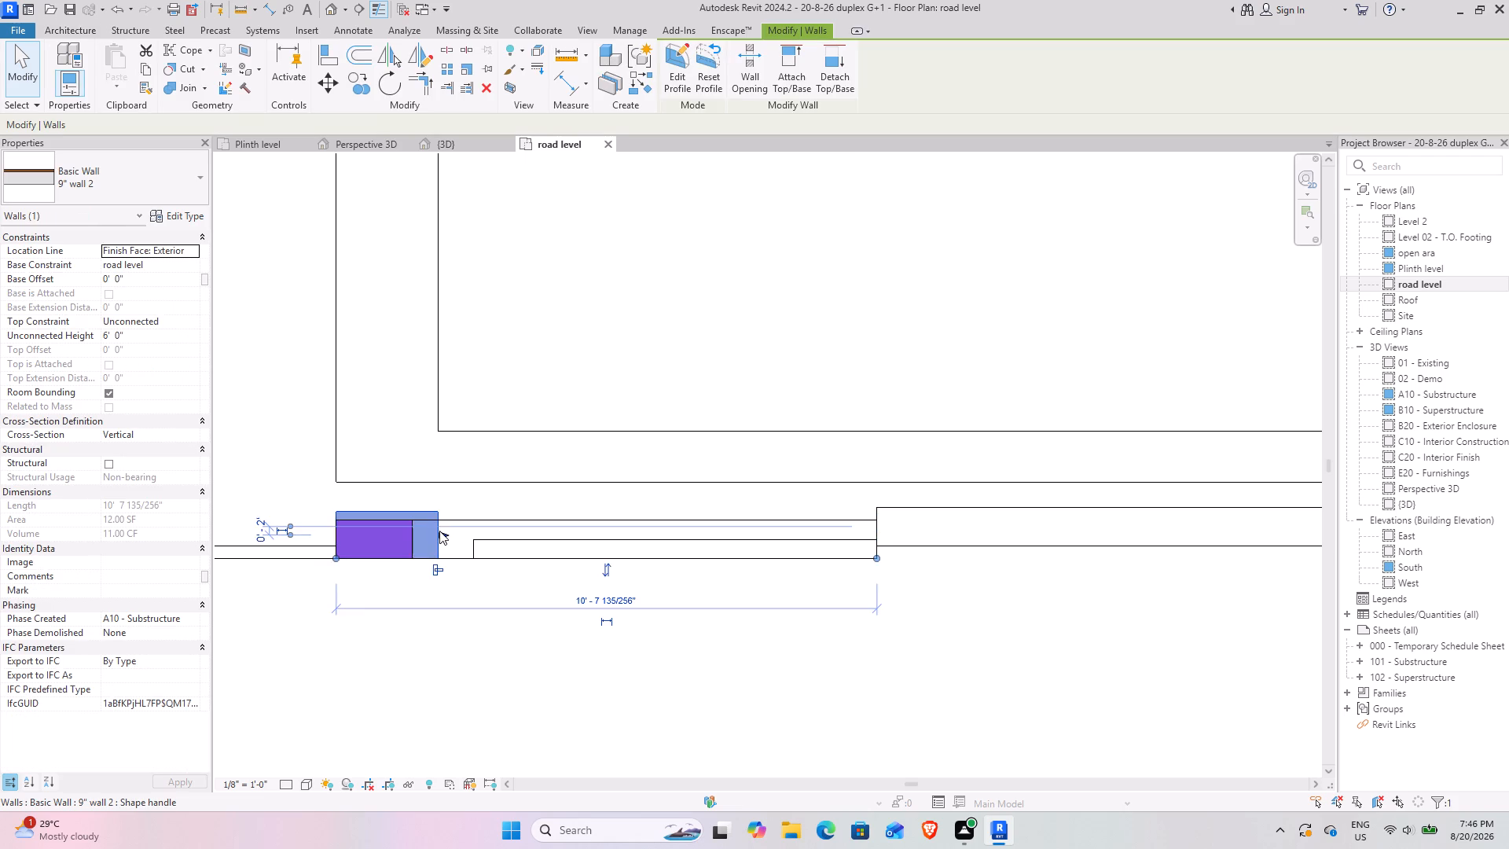
{"action": "scroll", "coordinate": [439, 531], "scroll_direction": "up", "scroll_amount": 3}
{"action": "left_click_drag", "start_coordinate": [446, 537], "coordinate": [466, 537]}
{"action": "left_click", "coordinate": [584, 650]}
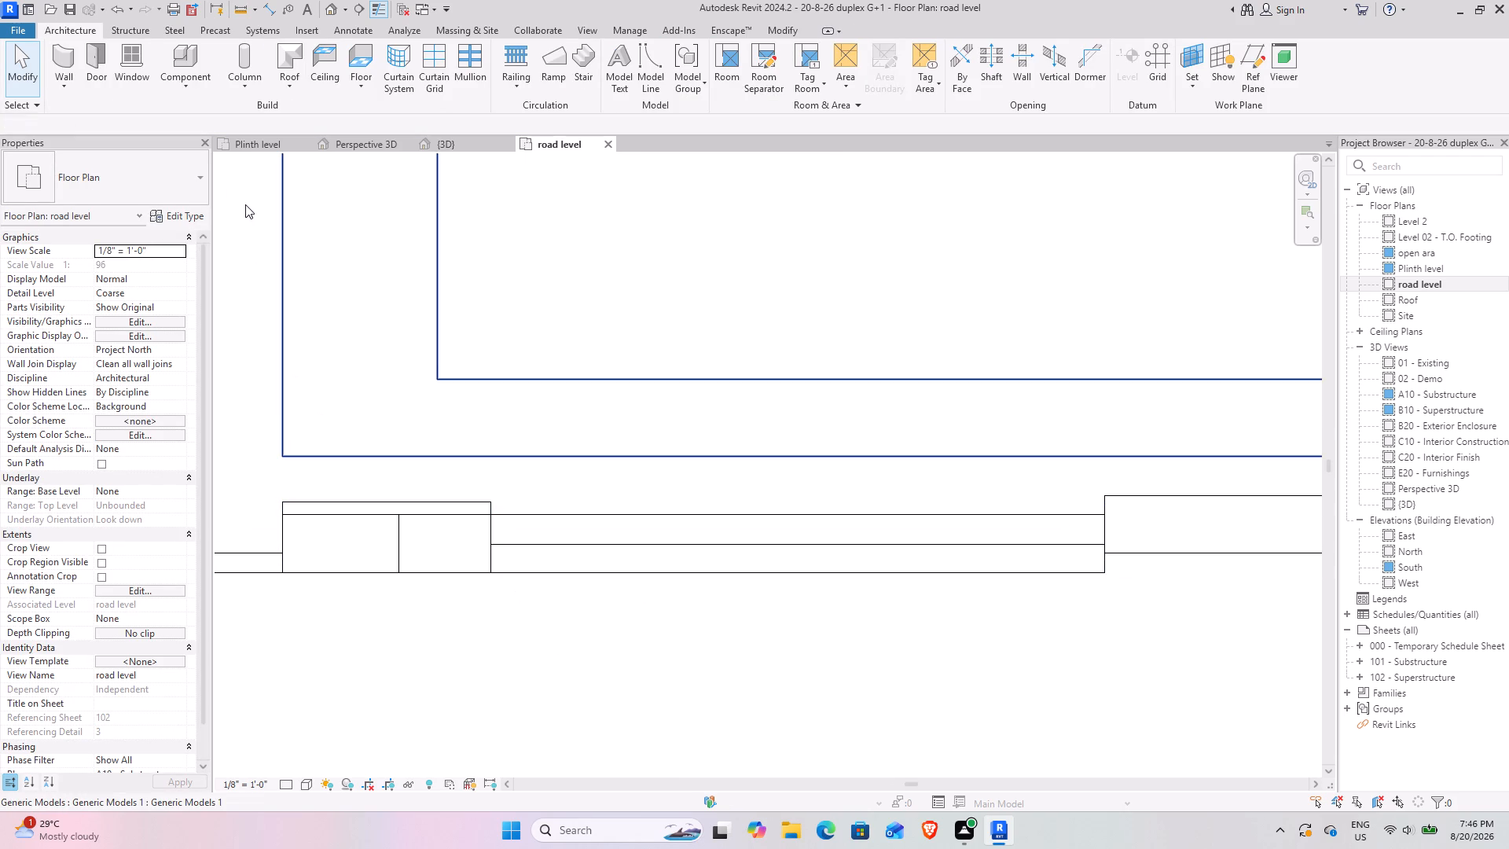
Draw a 4.5" wall about 7'-11" long in the road level plan, from the brick wall's end to the adjoining 9" wall.
{"action": "left_click", "coordinate": [75, 68]}
{"action": "left_click", "coordinate": [67, 185]}
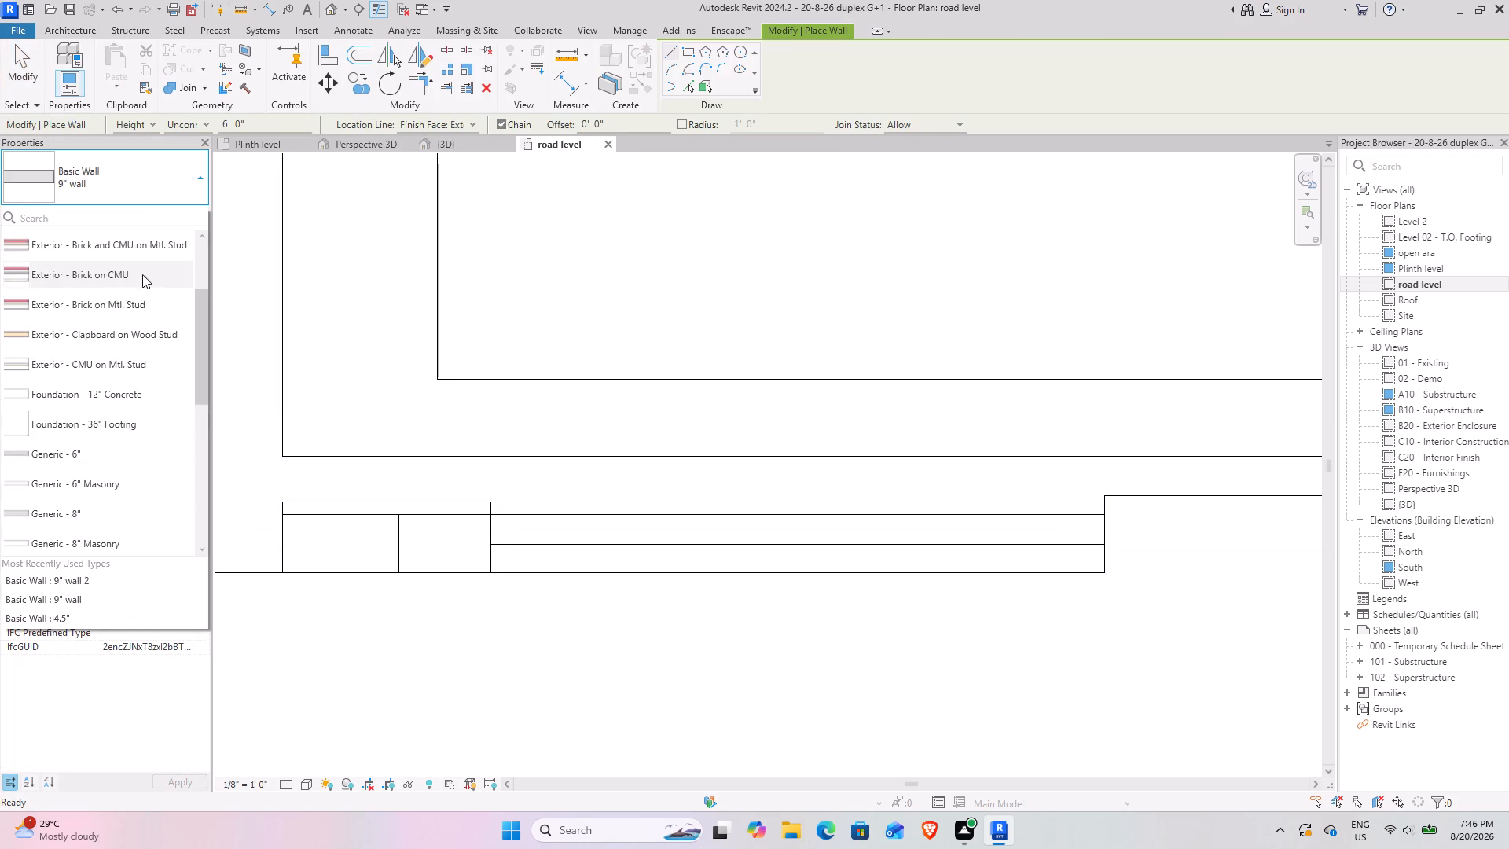
{"action": "scroll", "coordinate": [116, 244], "scroll_direction": "up", "scroll_amount": 3}
{"action": "left_click", "coordinate": [106, 253]}
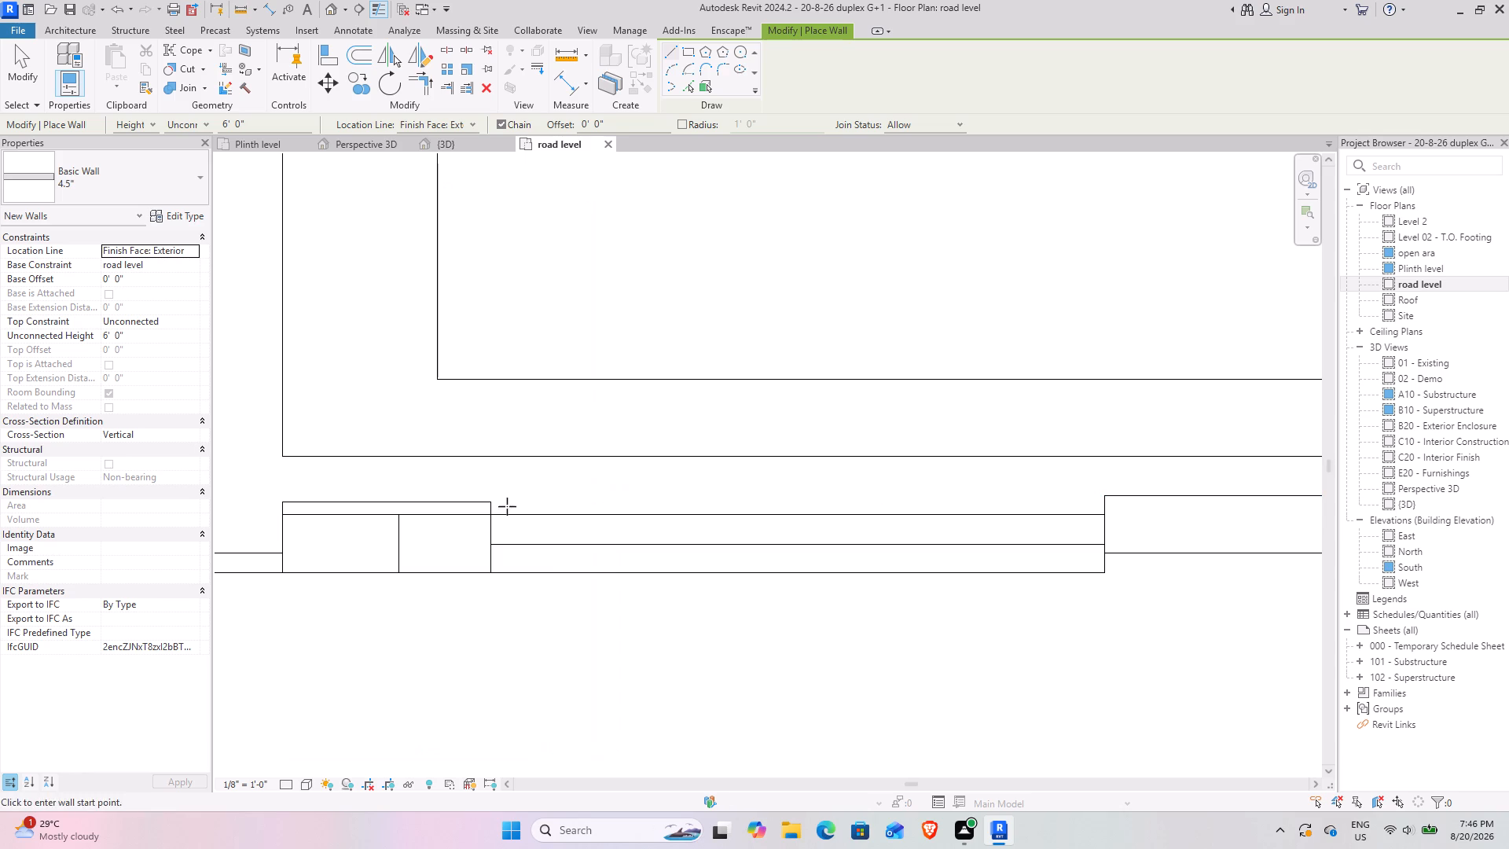
{"action": "left_click", "coordinate": [494, 513]}
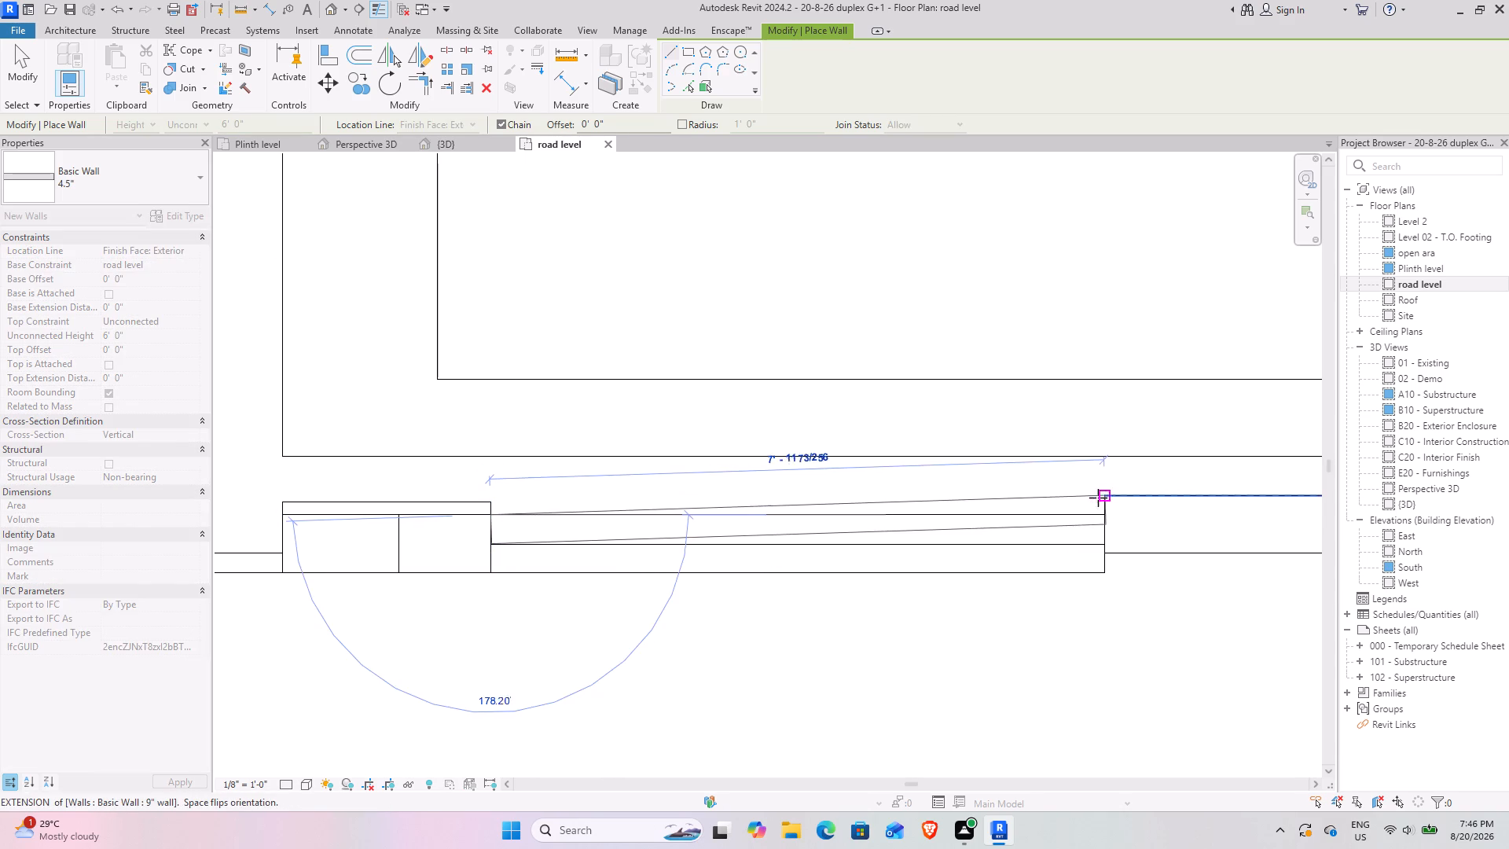
{"action": "left_click", "coordinate": [1103, 509]}
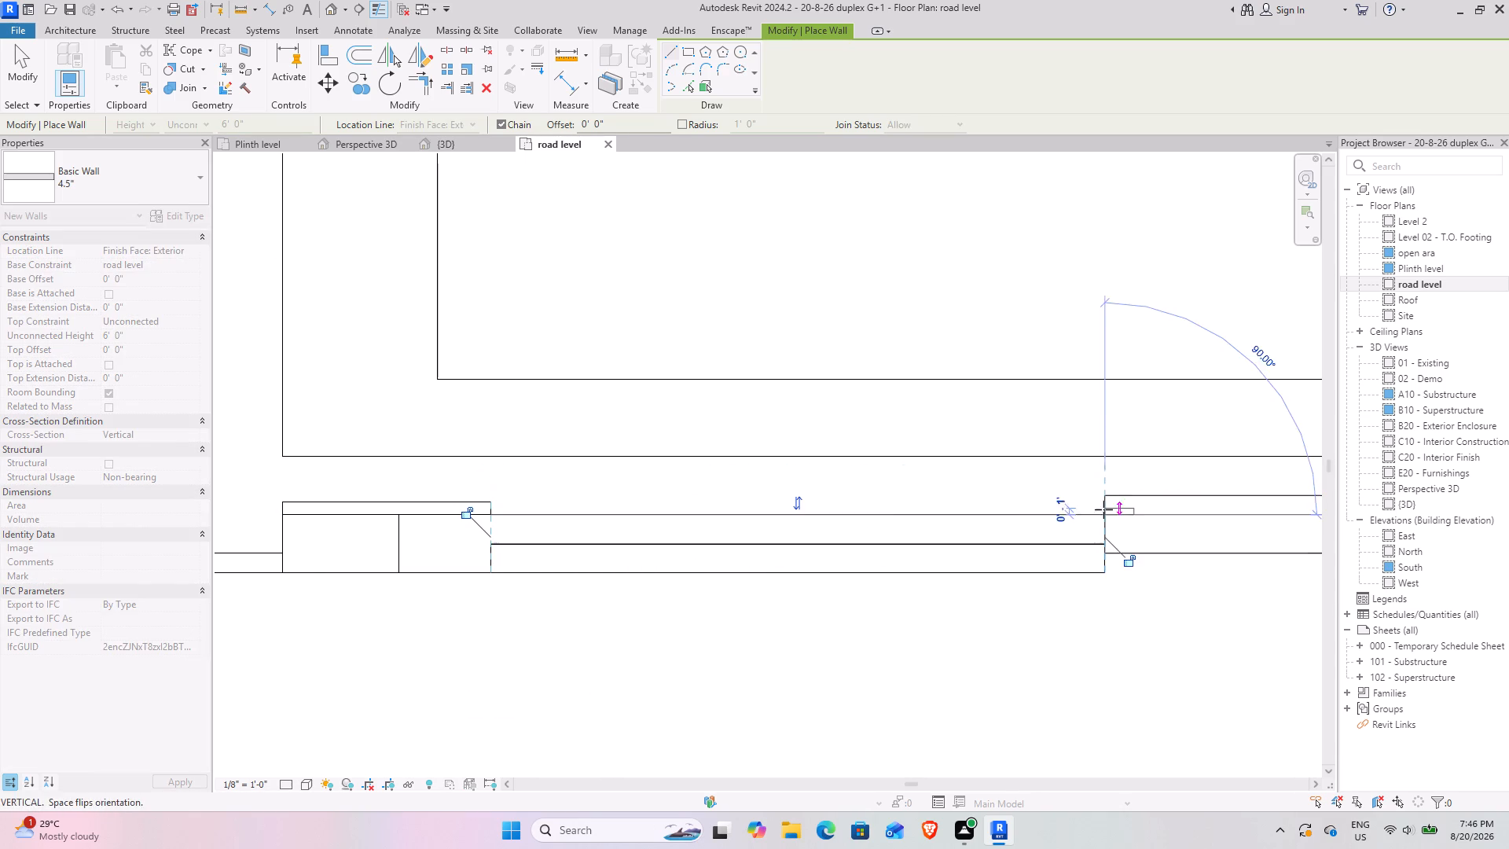
{"action": "left_click", "coordinate": [0, 50]}
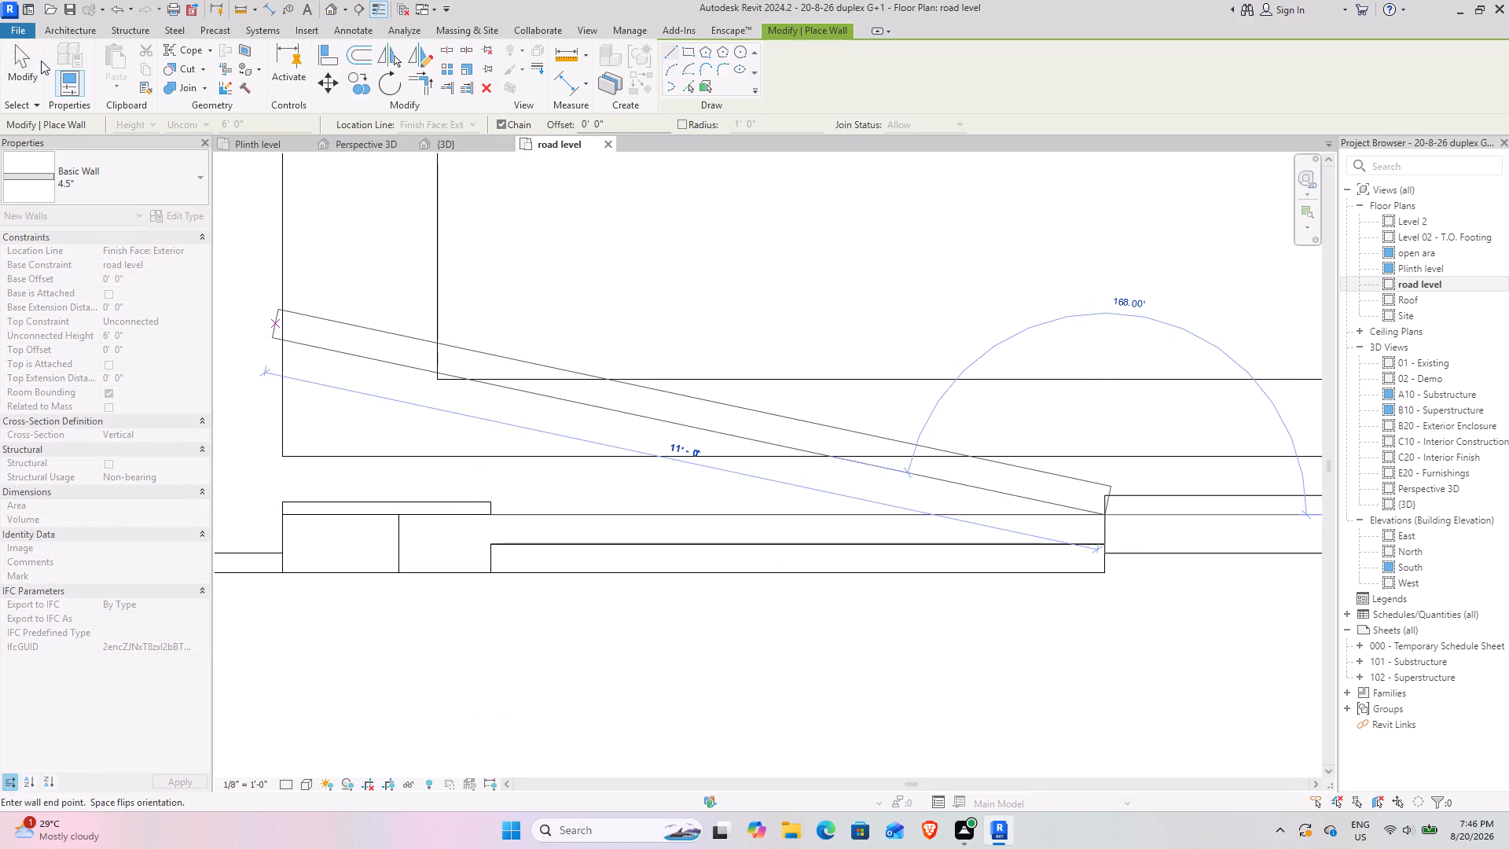
{"action": "left_click", "coordinate": [28, 60]}
Check the shortened brick wall and the 4.5" infill wall beside the small gate in the 3D views.
{"action": "left_click", "coordinate": [461, 148]}
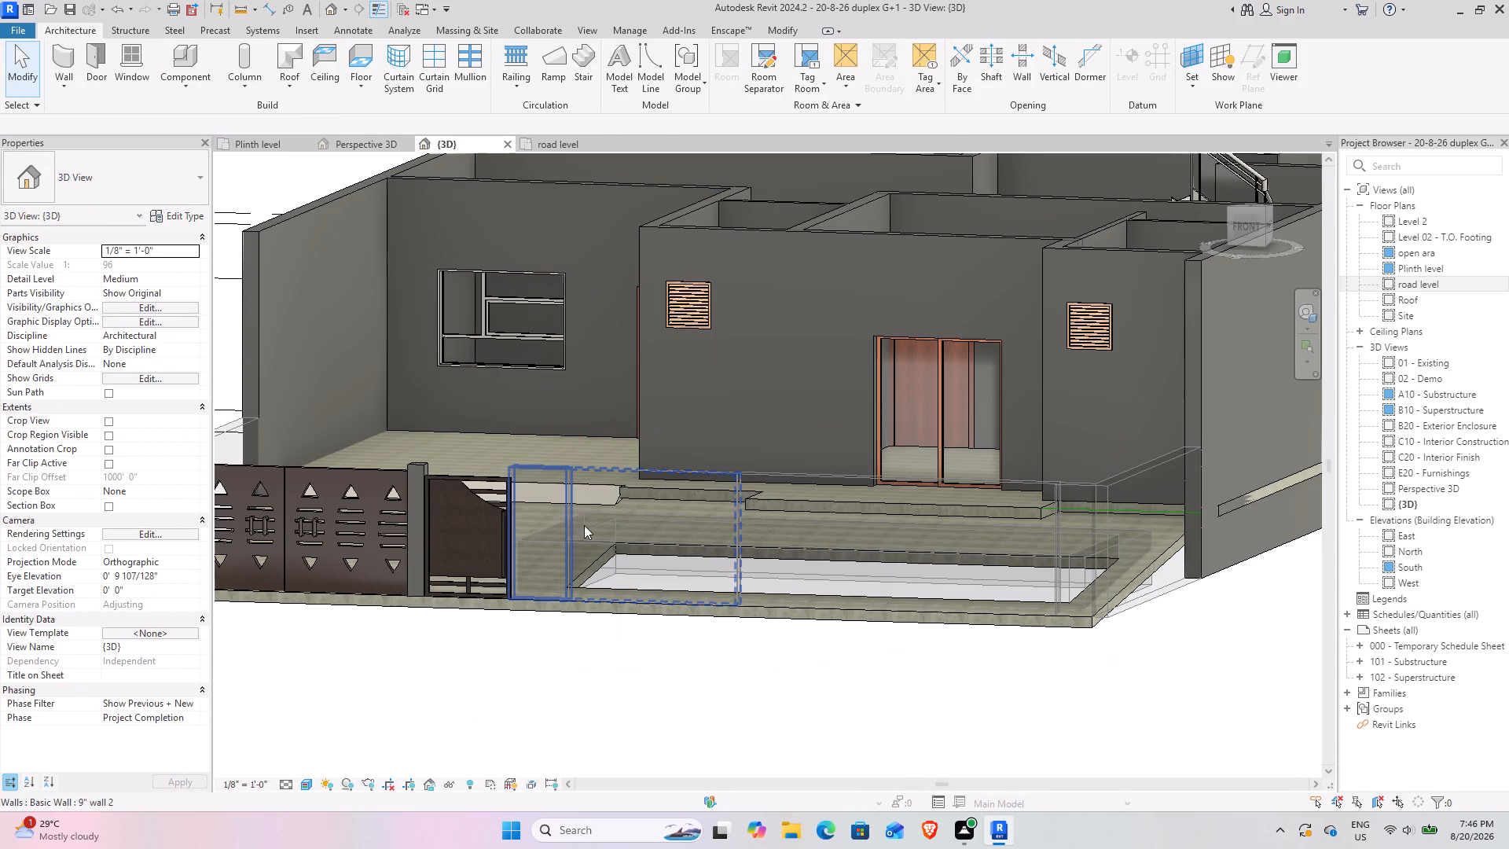
{"action": "left_click", "coordinate": [362, 149]}
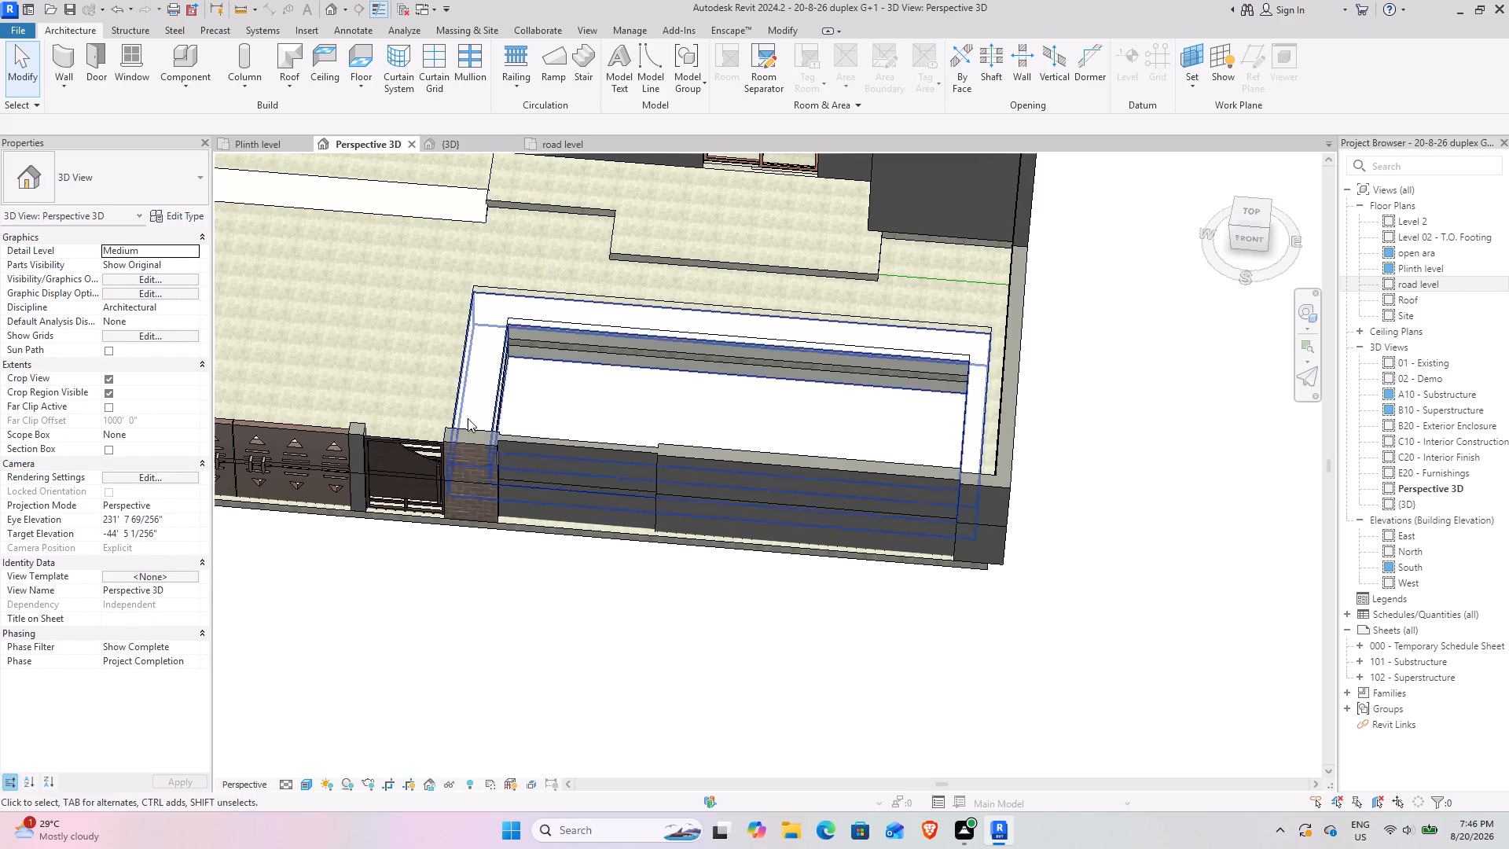
{"action": "middle_click_drag", "start_coordinate": [494, 522], "coordinate": [538, 398], "text": "shift"}
{"action": "middle_click_drag", "start_coordinate": [634, 359], "coordinate": [510, 582]}
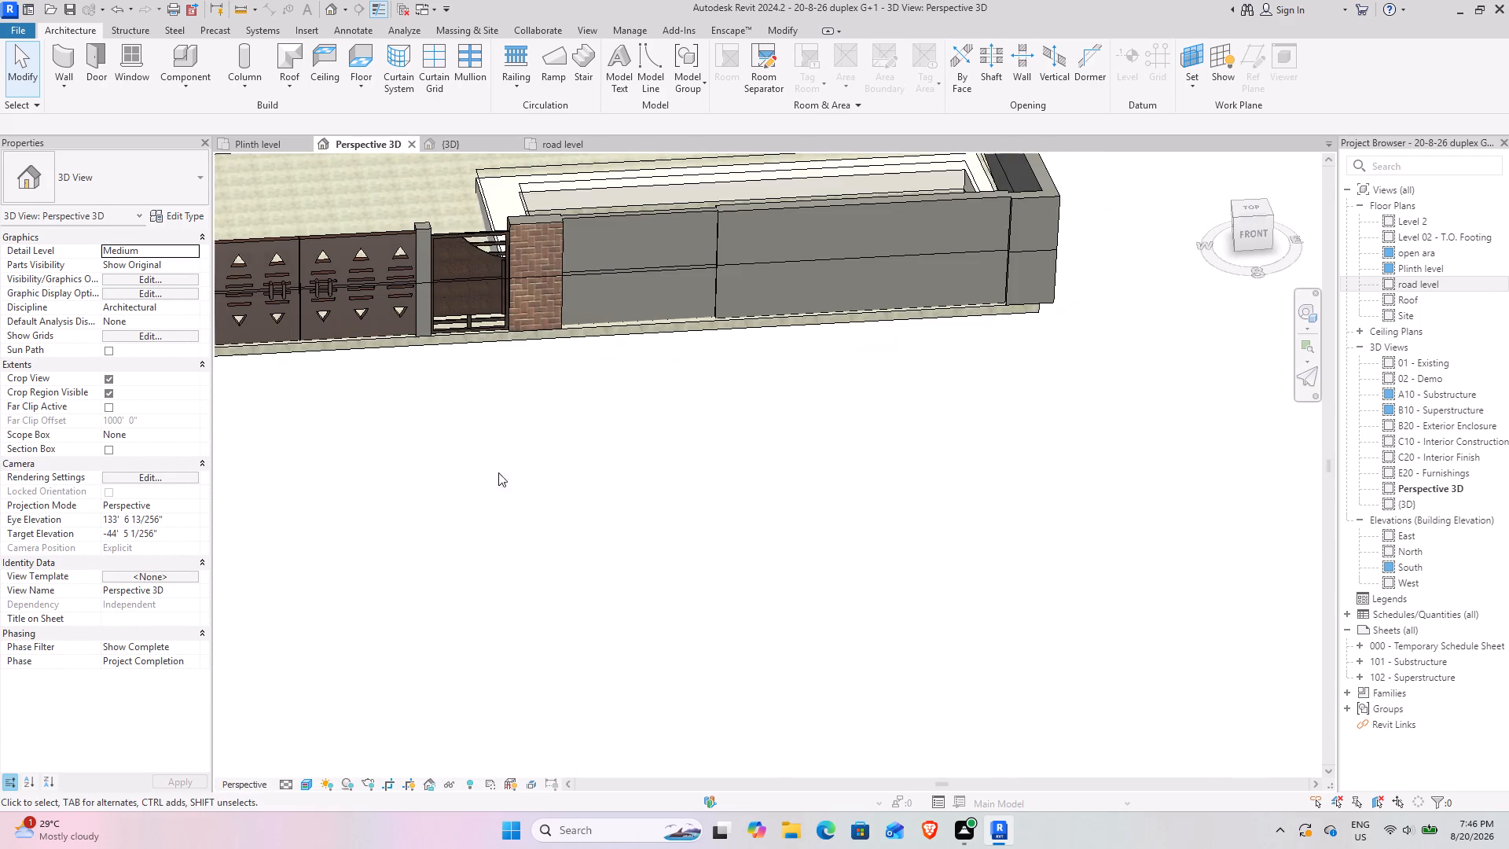
Examine the herringbone brick wall, the 4.5" infill wall and their base along the slab from several angles in the perspective view.
{"action": "middle_click_drag", "start_coordinate": [477, 403], "coordinate": [449, 479], "text": "shift"}
{"action": "middle_click_drag", "start_coordinate": [439, 491], "coordinate": [585, 410]}
{"action": "middle_click_drag", "start_coordinate": [497, 476], "coordinate": [655, 476]}
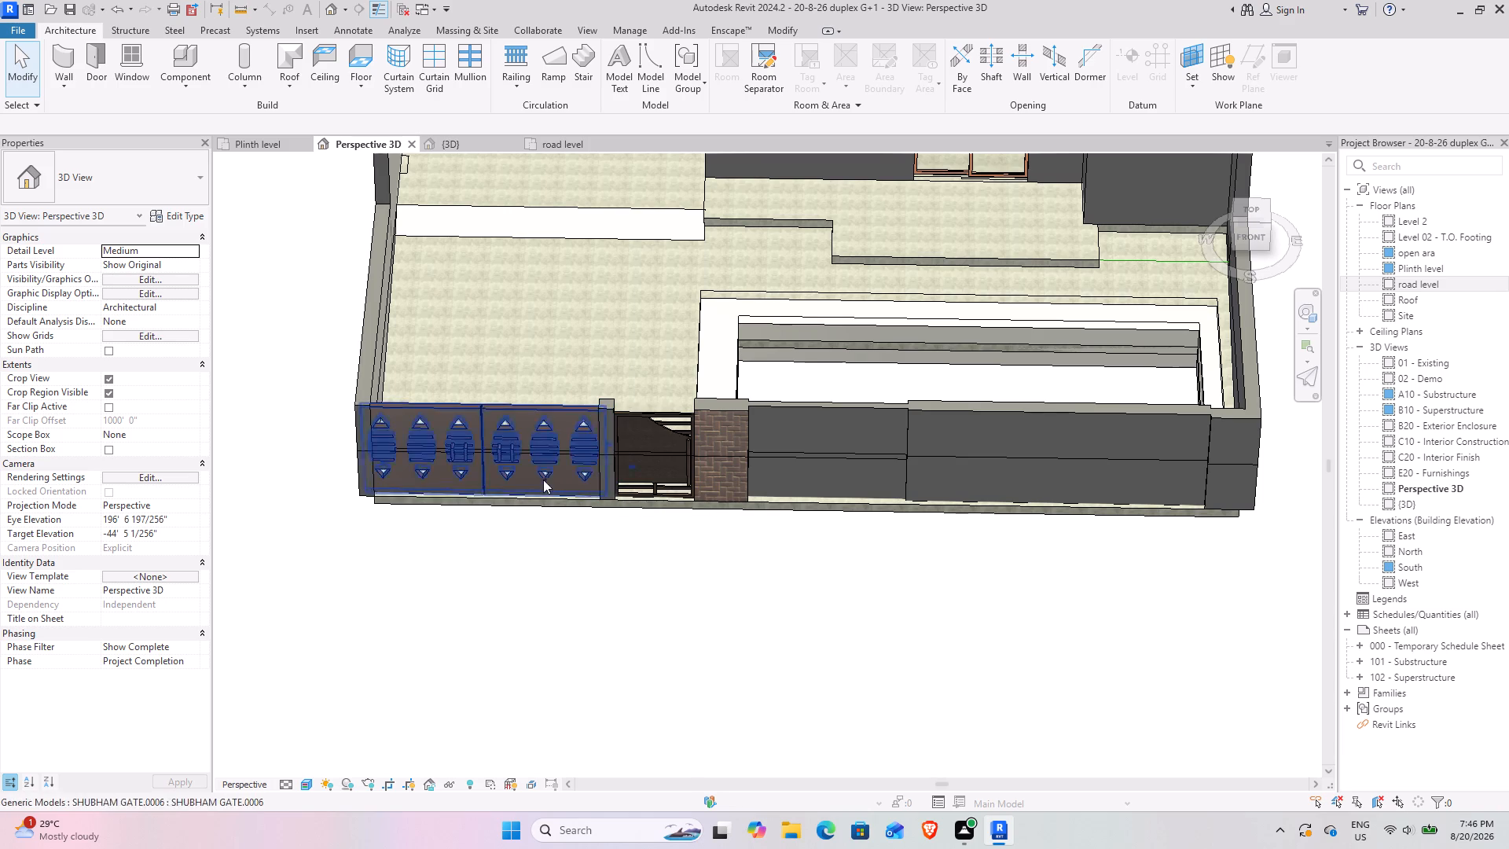
{"action": "middle_click_drag", "start_coordinate": [705, 491], "coordinate": [530, 611]}
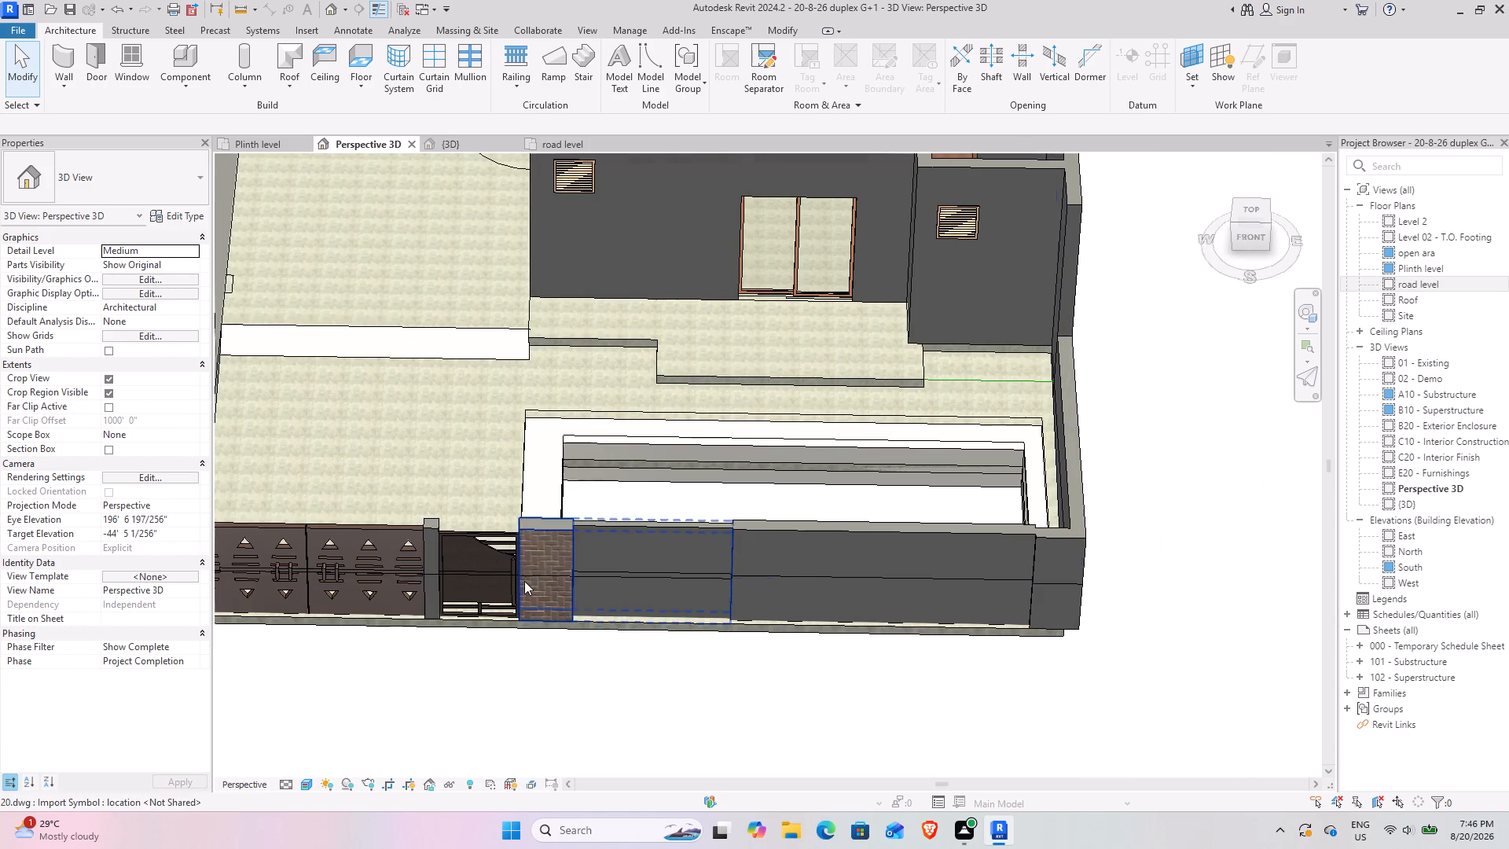
{"action": "middle_click_drag", "start_coordinate": [509, 581], "coordinate": [493, 517], "text": "shift"}
{"action": "middle_click_drag", "start_coordinate": [485, 516], "coordinate": [473, 576], "text": "shift"}
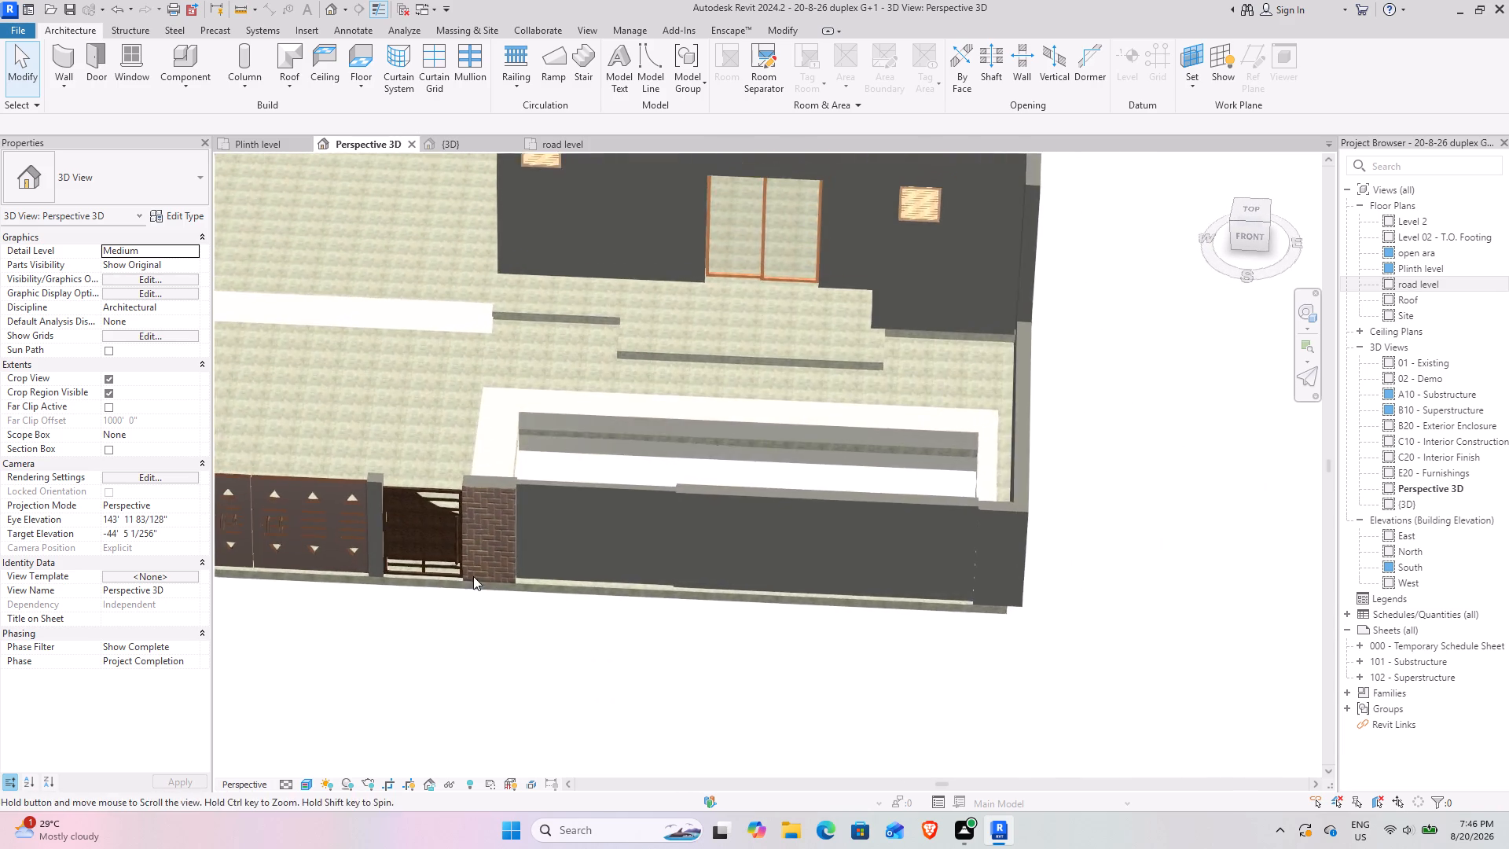
{"action": "middle_click_drag", "start_coordinate": [473, 576], "coordinate": [475, 576], "text": "shift"}
{"action": "middle_click_drag", "start_coordinate": [505, 560], "coordinate": [384, 638]}
{"action": "middle_click_drag", "start_coordinate": [401, 598], "coordinate": [416, 573], "text": "shift"}
{"action": "middle_click_drag", "start_coordinate": [523, 551], "coordinate": [489, 561]}
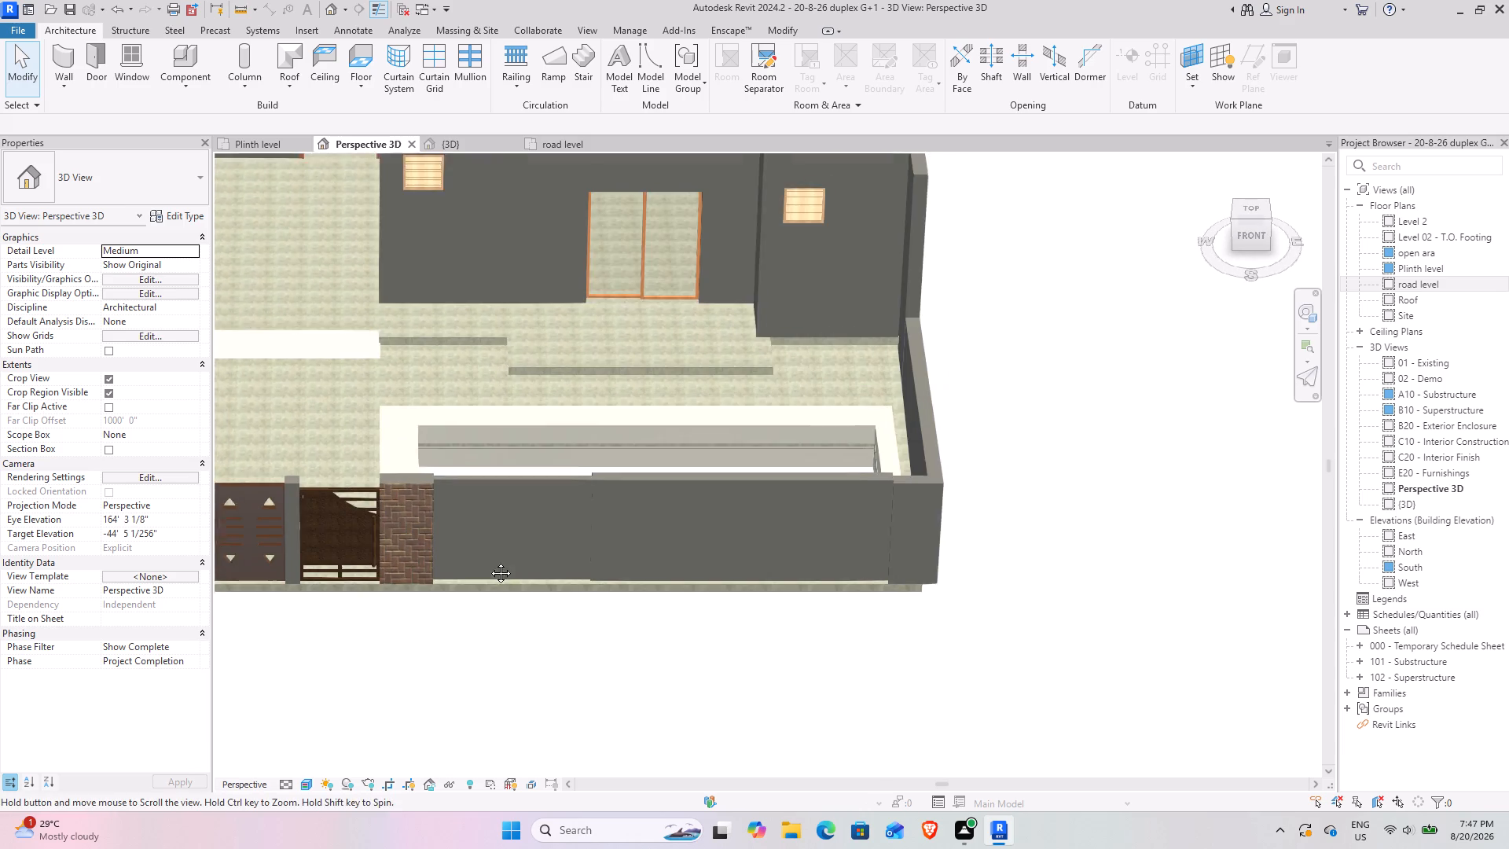
{"action": "middle_click_drag", "start_coordinate": [489, 561], "coordinate": [467, 565]}
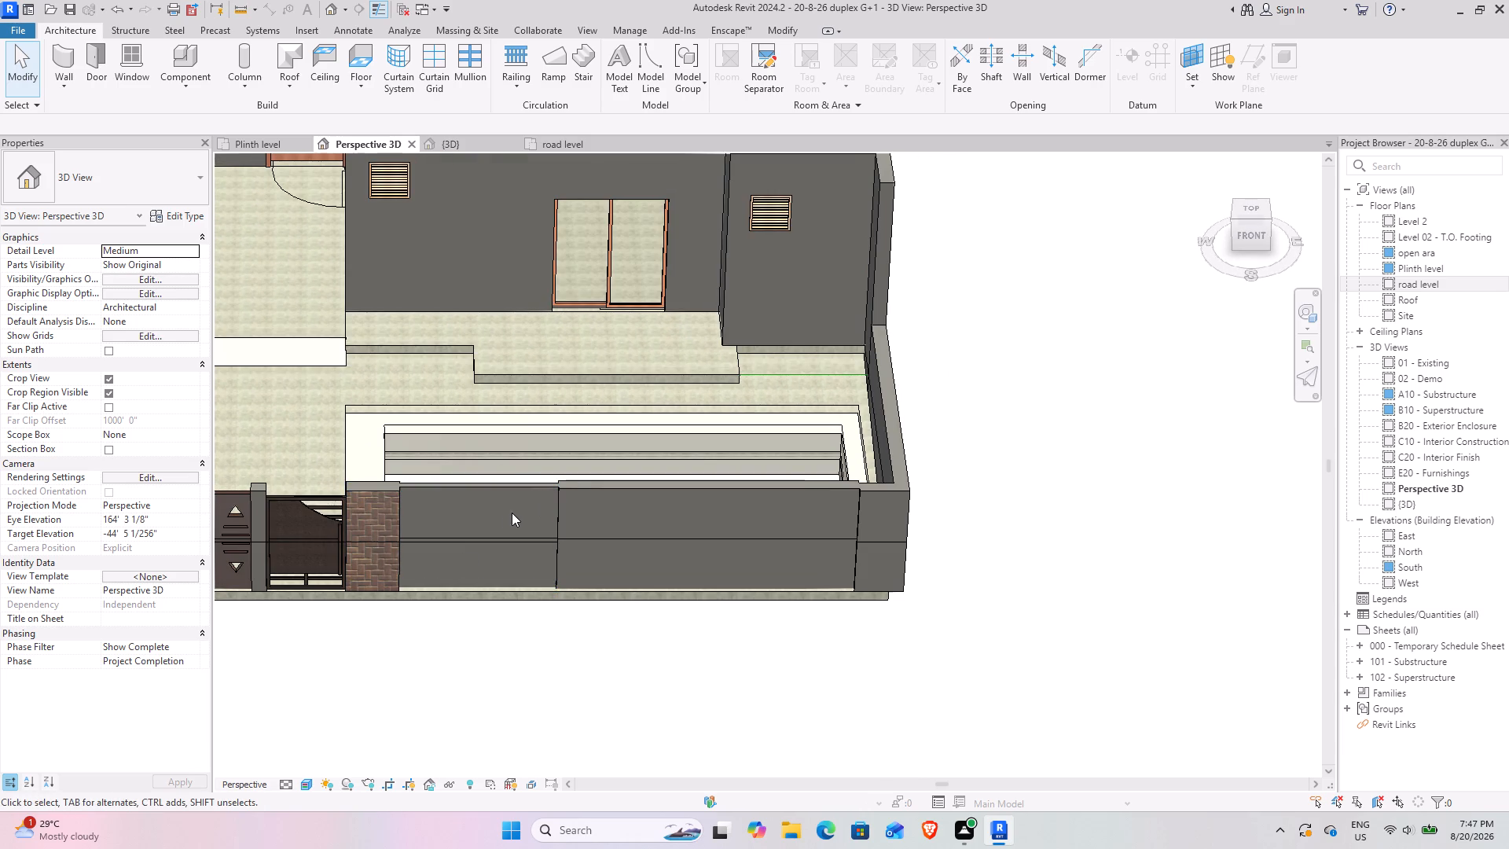
{"action": "middle_click_drag", "start_coordinate": [490, 513], "coordinate": [468, 519], "text": "shift"}
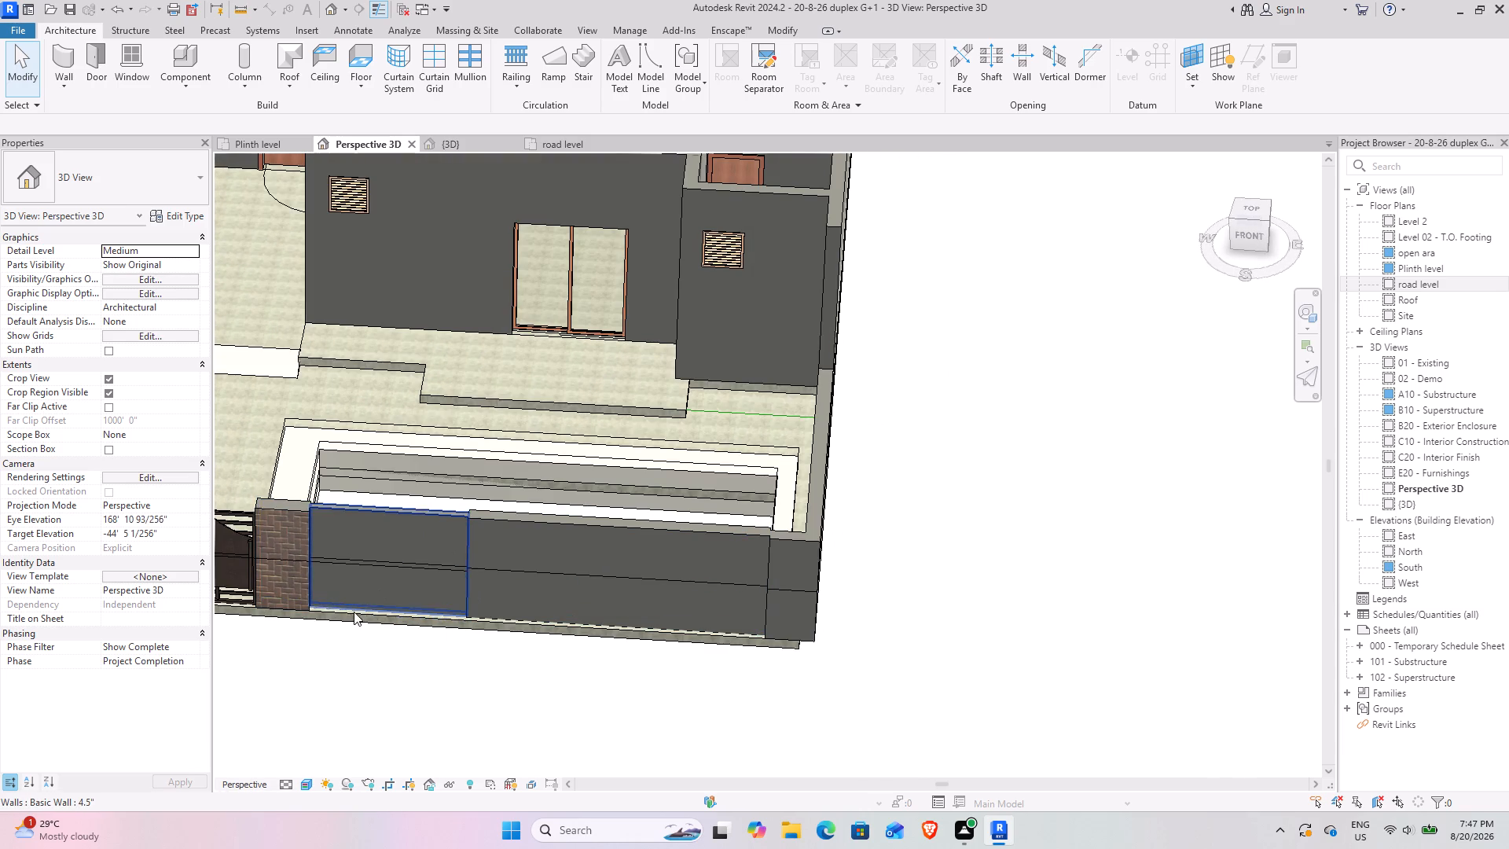
{"action": "scroll", "coordinate": [362, 605], "scroll_direction": "up", "scroll_amount": 3}
{"action": "middle_click_drag", "start_coordinate": [331, 634], "coordinate": [361, 585], "text": "shift"}
{"action": "middle_click_drag", "start_coordinate": [430, 556], "coordinate": [378, 715]}
{"action": "middle_click_drag", "start_coordinate": [431, 584], "coordinate": [397, 595], "text": "shift"}
{"action": "middle_click_drag", "start_coordinate": [408, 592], "coordinate": [534, 555]}
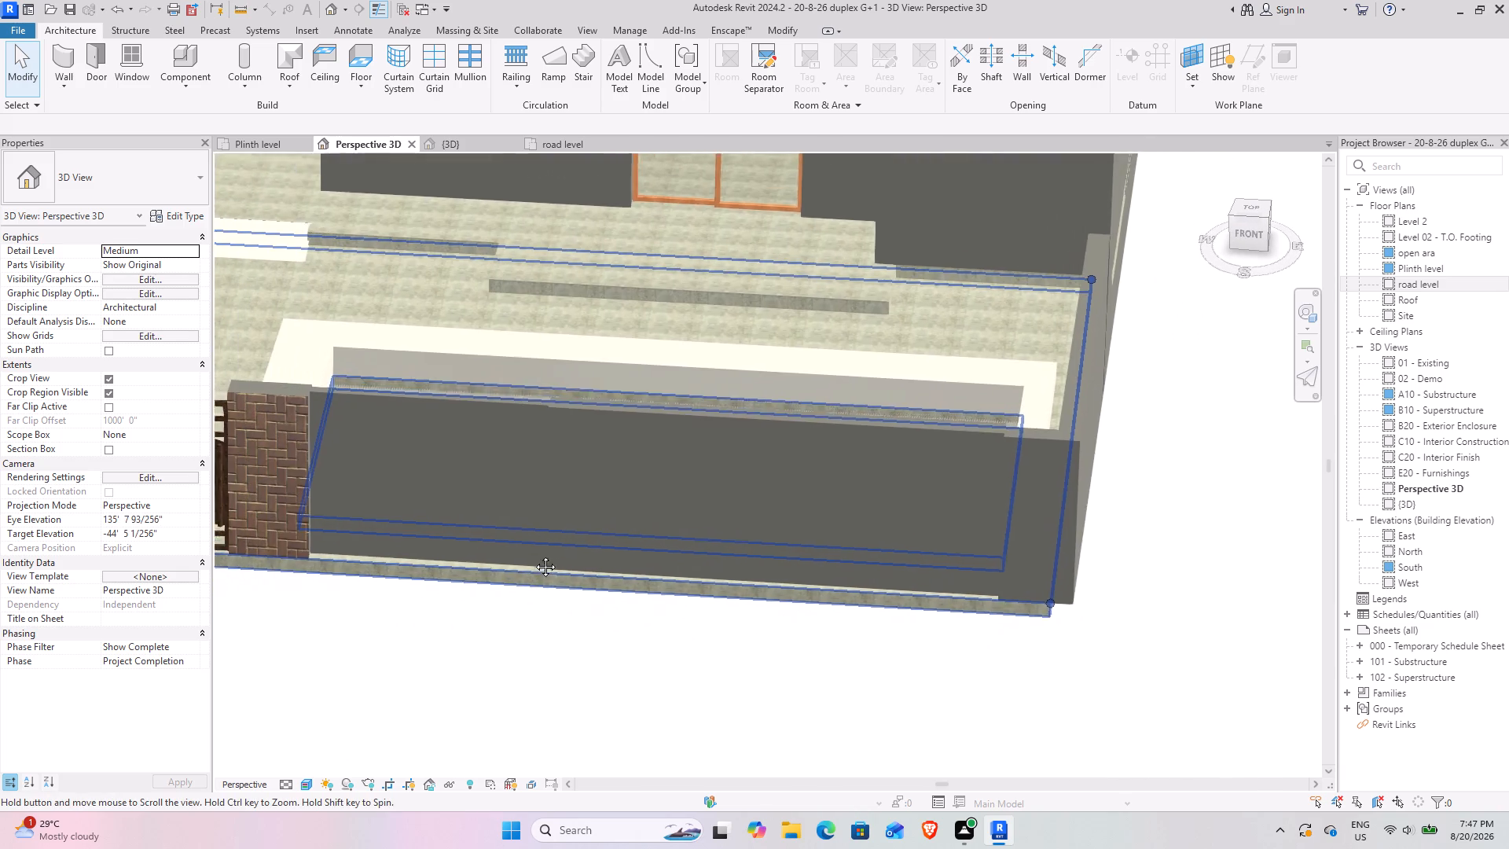
{"action": "middle_click_drag", "start_coordinate": [534, 555], "coordinate": [559, 521]}
{"action": "scroll", "coordinate": [347, 508], "scroll_direction": "up", "scroll_amount": 7}
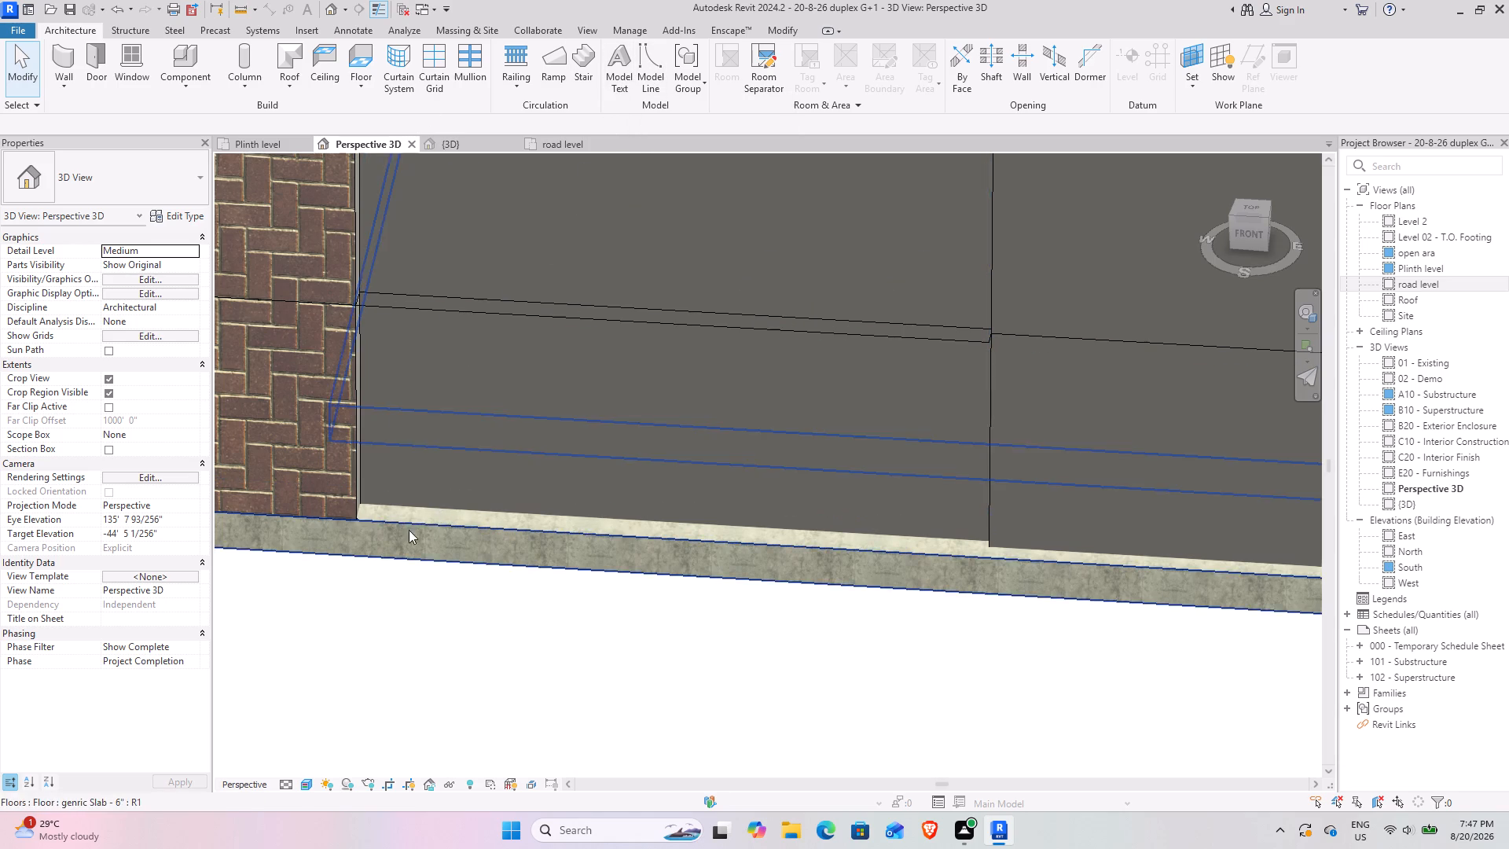
{"action": "scroll", "coordinate": [631, 493], "scroll_direction": "down", "scroll_amount": 3}
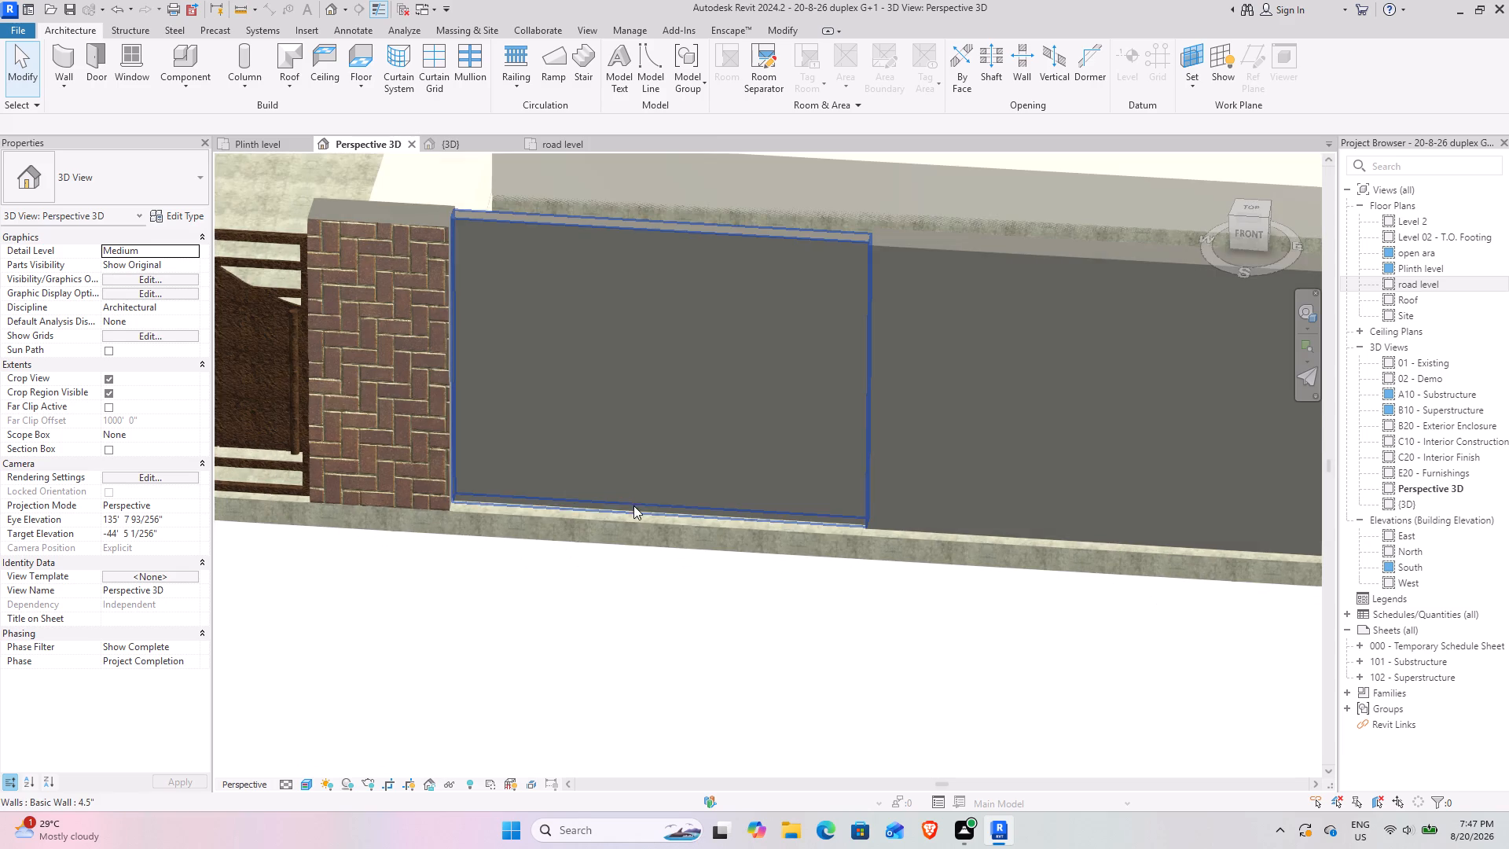
{"action": "middle_click_drag", "start_coordinate": [496, 449], "coordinate": [499, 433], "text": "shift"}
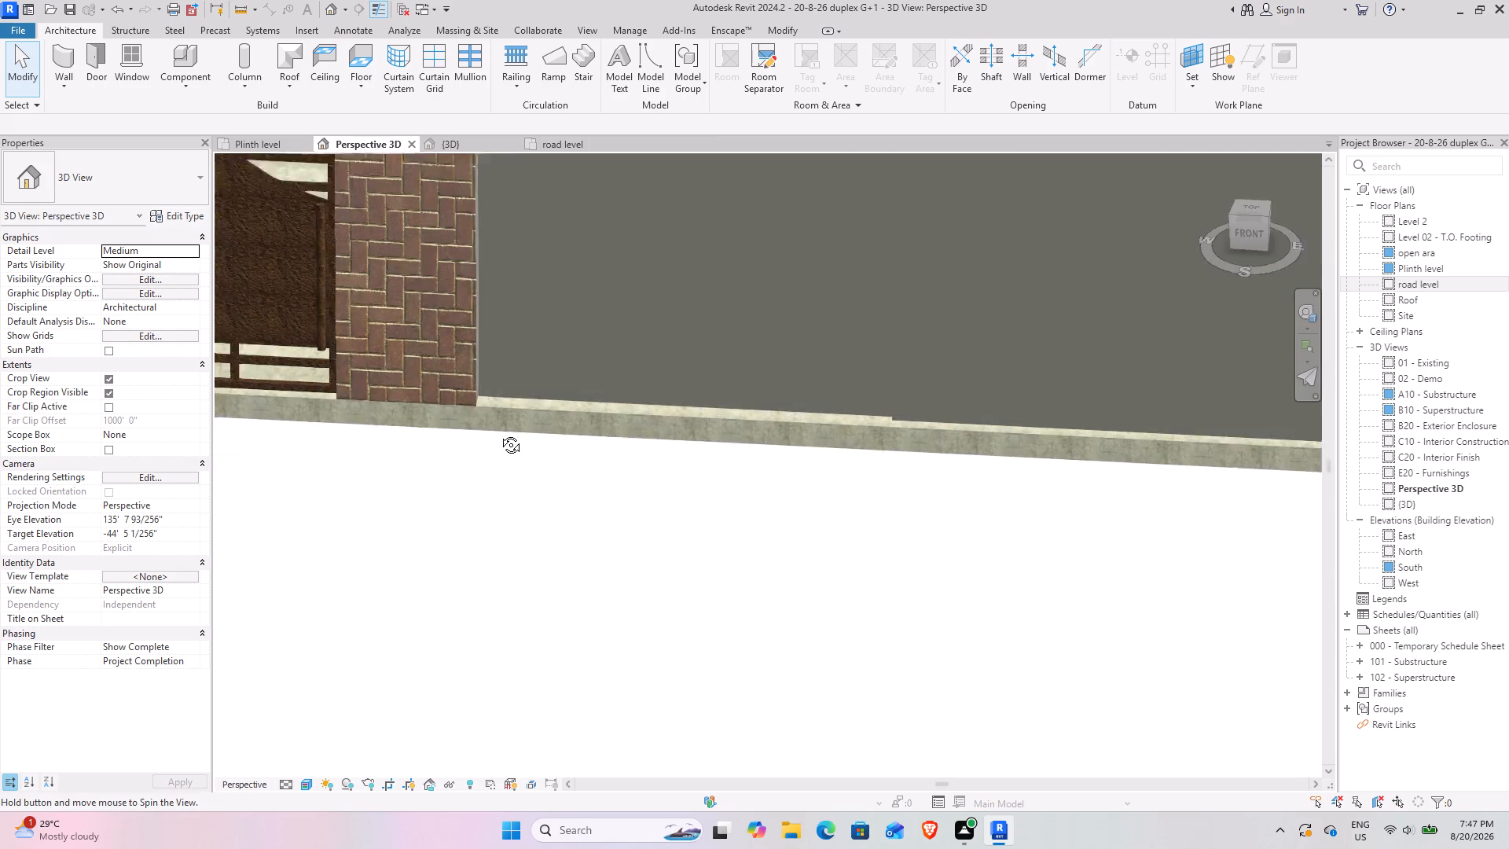
{"action": "middle_click_drag", "start_coordinate": [499, 433], "coordinate": [455, 459], "text": "shift"}
{"action": "middle_click_drag", "start_coordinate": [398, 465], "coordinate": [682, 406]}
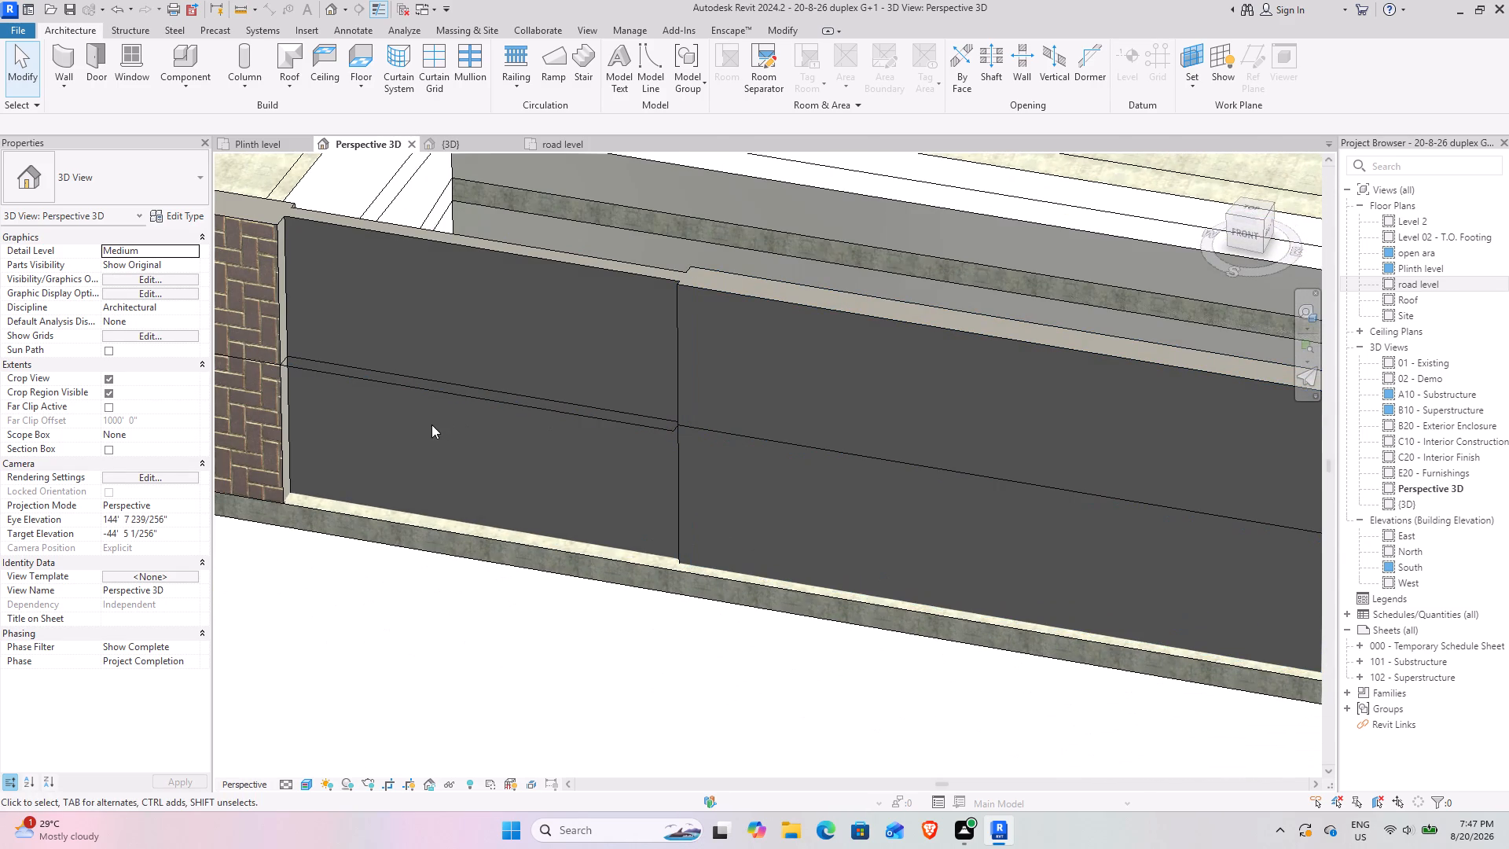
{"action": "middle_click_drag", "start_coordinate": [403, 414], "coordinate": [432, 395], "text": "shift"}
{"action": "middle_click_drag", "start_coordinate": [548, 382], "coordinate": [409, 476]}
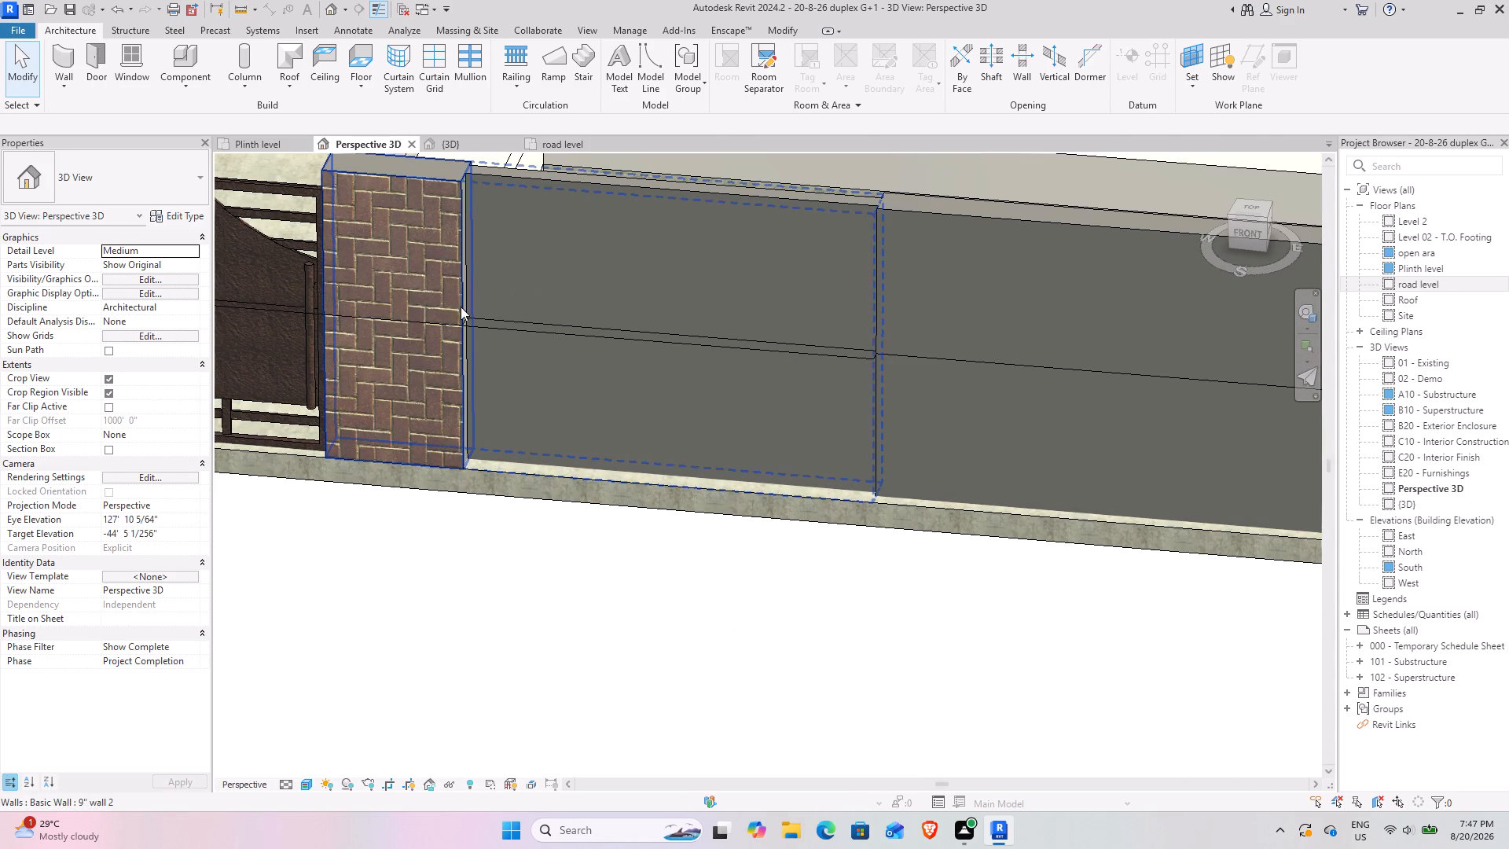
In the brick wall's profile, sketch a short vertical line at the adjoining 9" wall and a 2'-0" horizontal line from the brick edge at open ara level.
{"action": "left_click", "coordinate": [462, 330]}
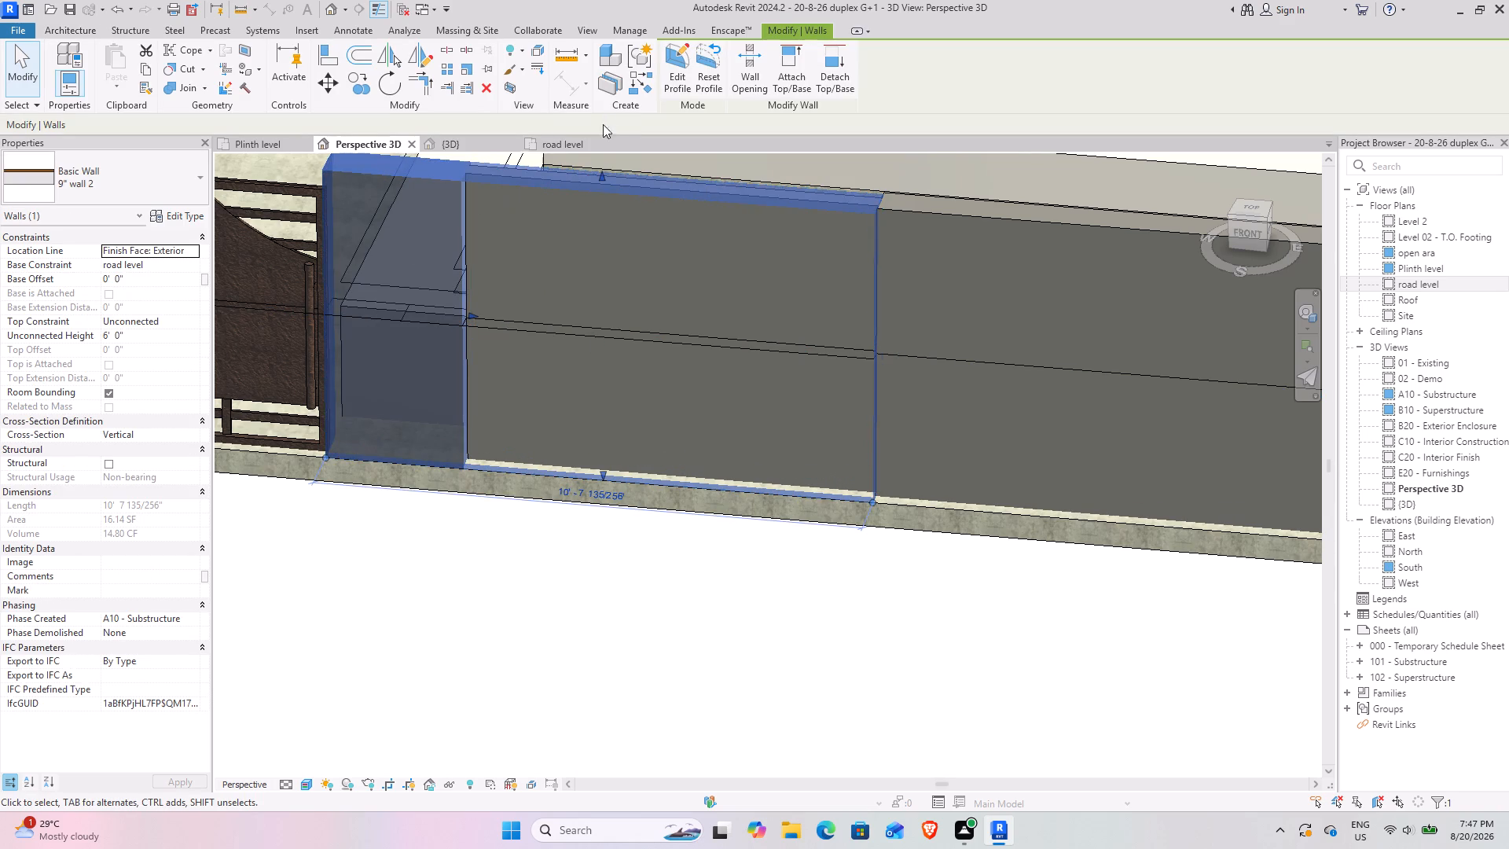
{"action": "left_click", "coordinate": [681, 73]}
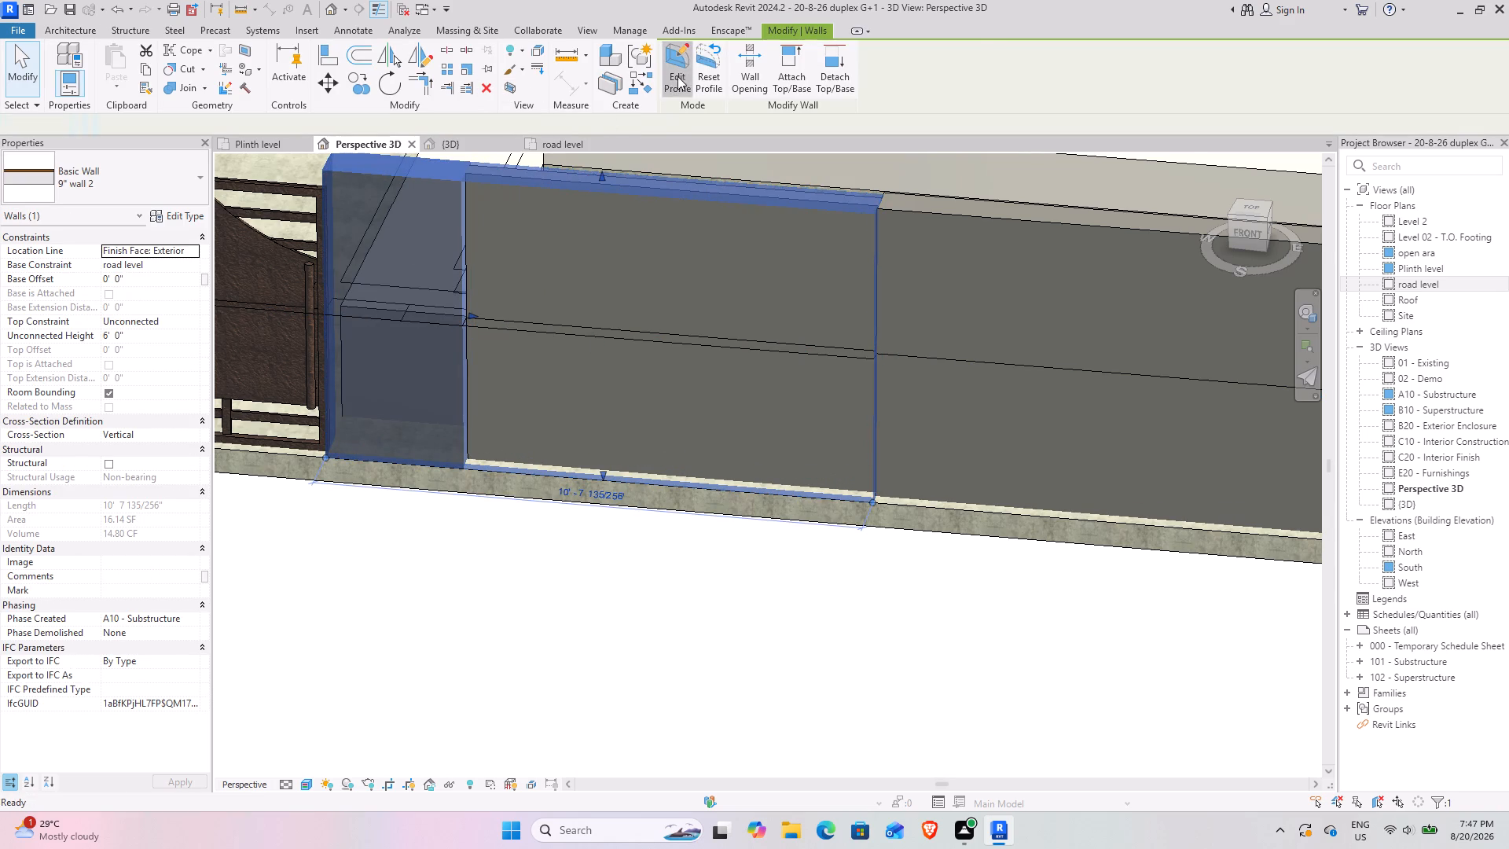
{"action": "middle_click_drag", "start_coordinate": [475, 388], "coordinate": [495, 338], "text": "shift"}
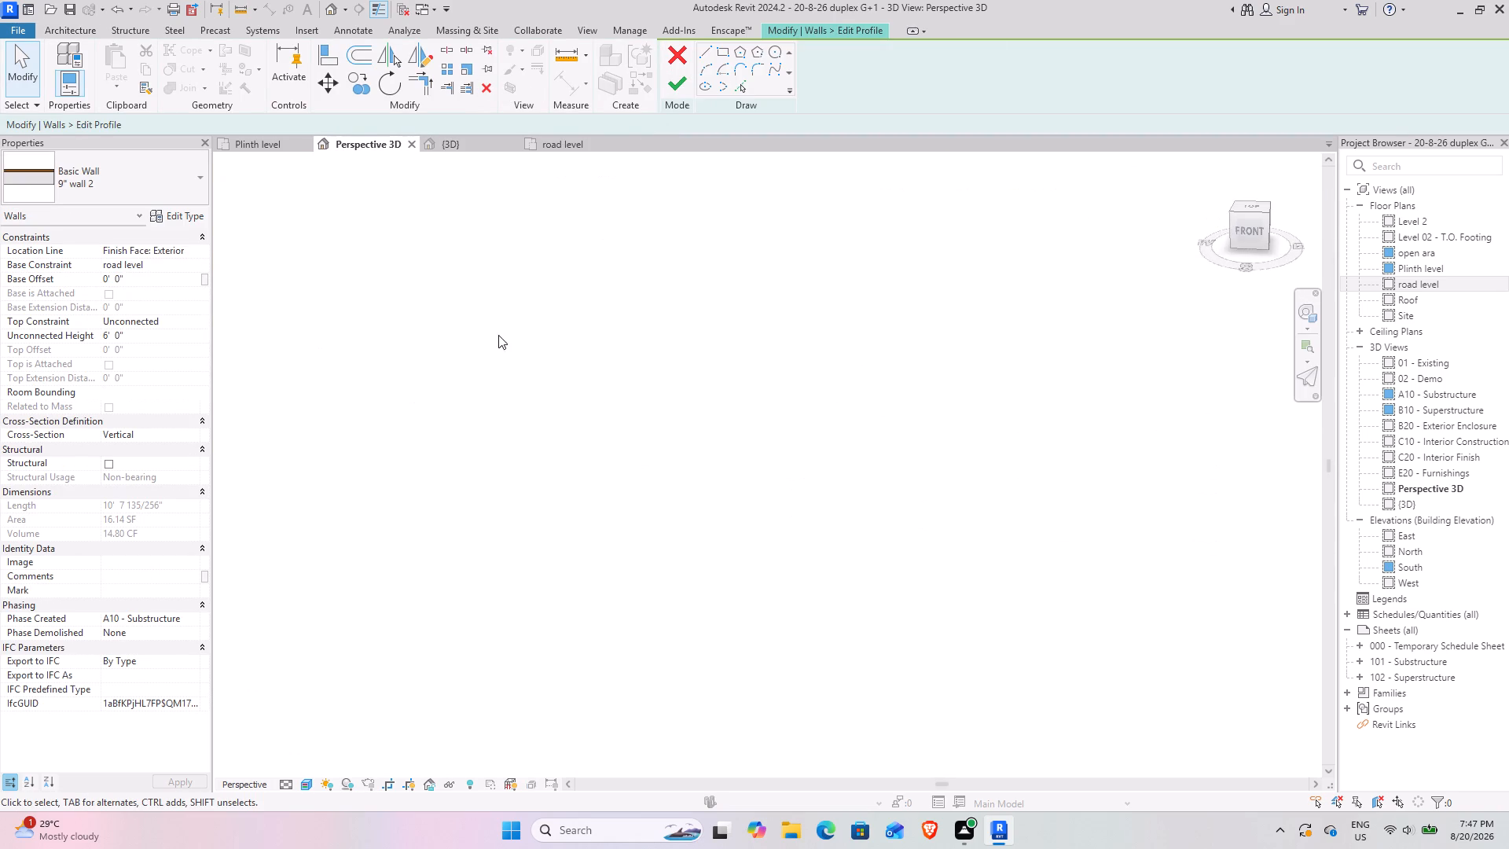
{"action": "left_click", "coordinate": [1237, 226]}
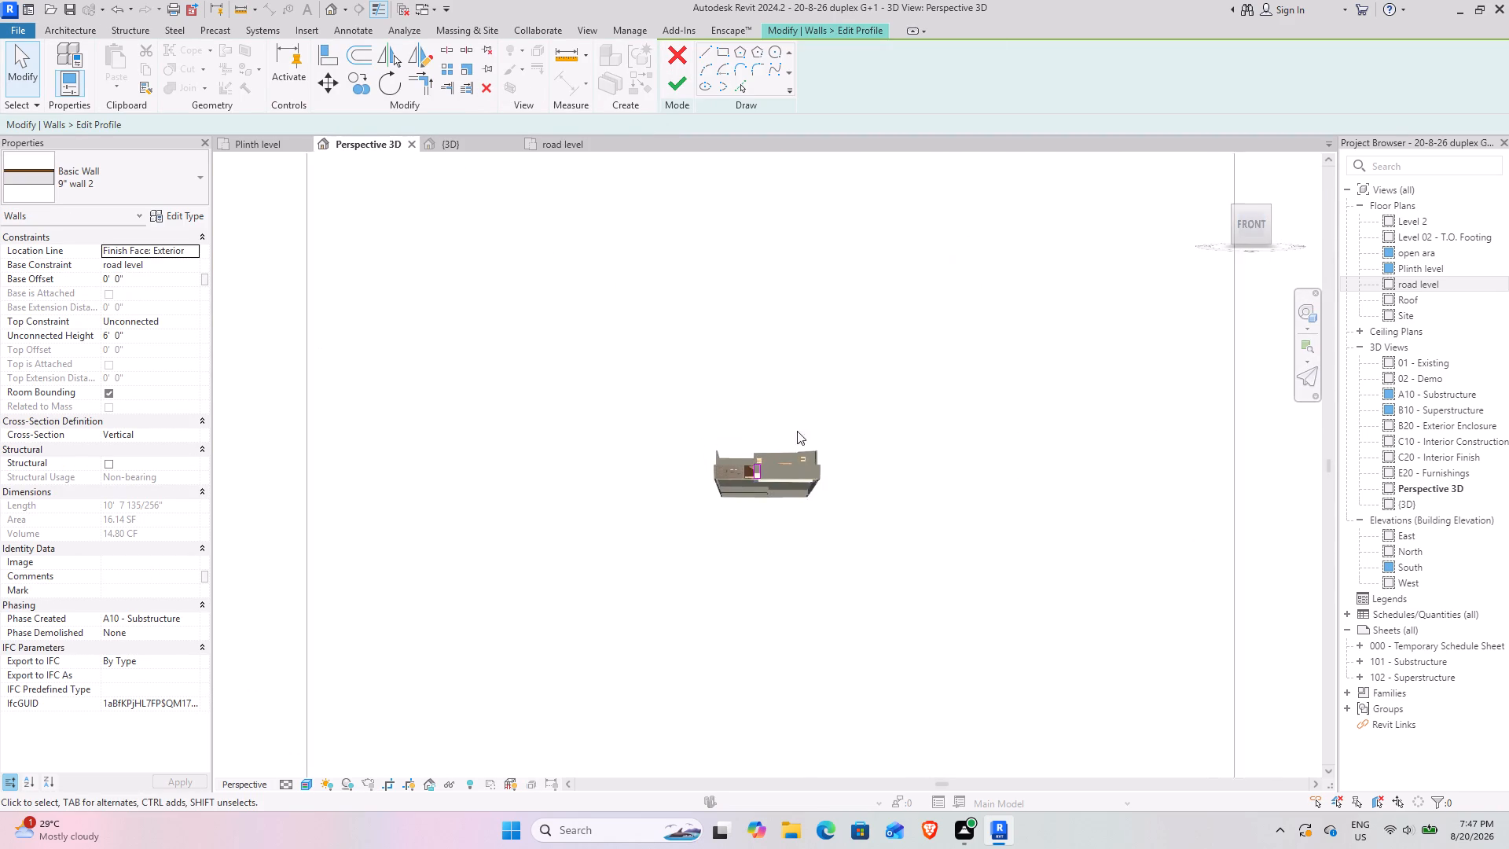
{"action": "scroll", "coordinate": [762, 471], "scroll_direction": "up", "scroll_amount": 3}
{"action": "left_click", "coordinate": [463, 146]}
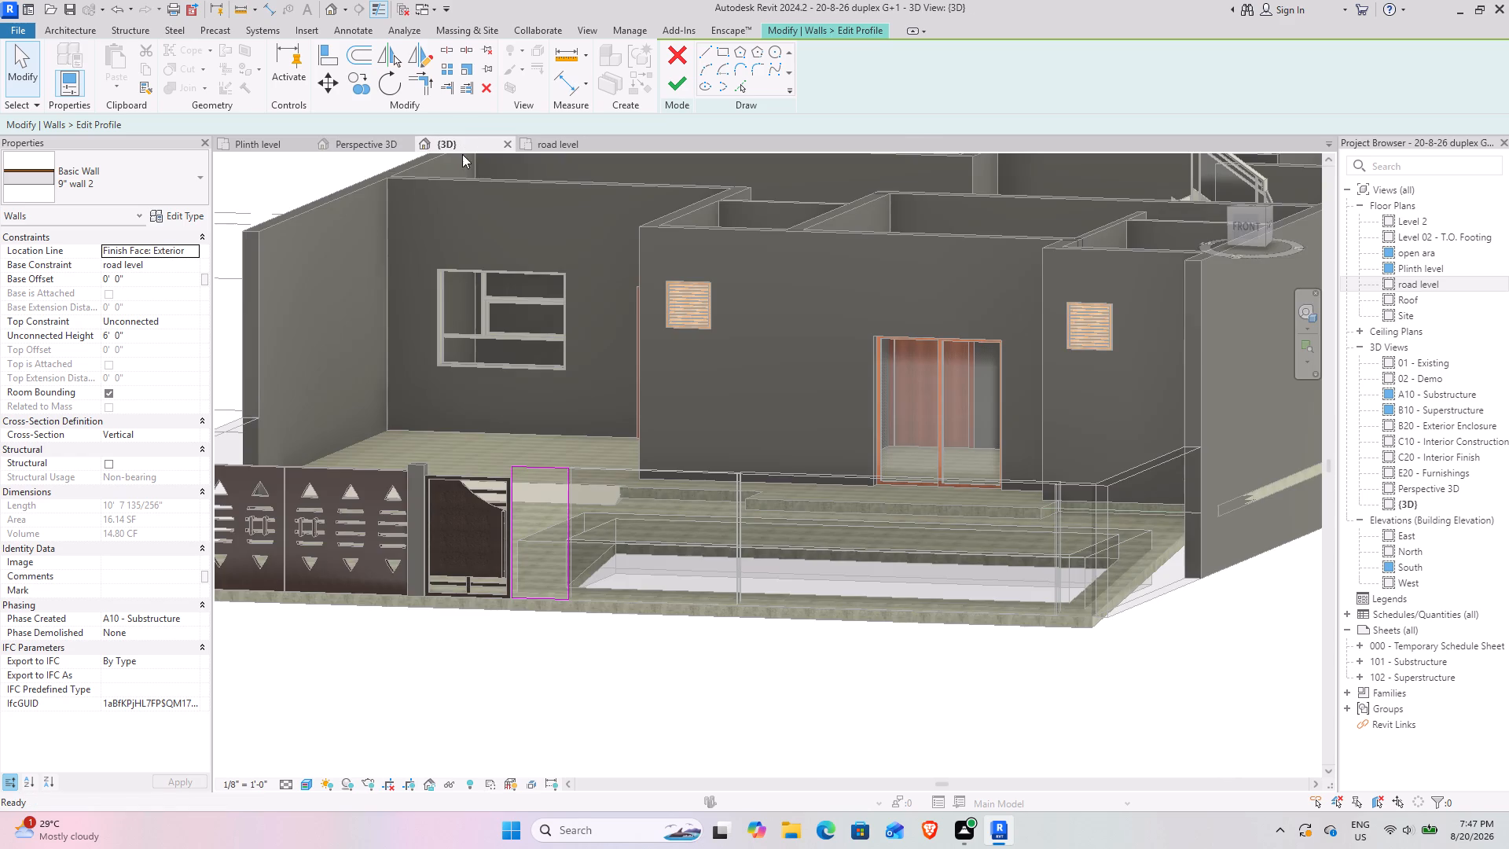
{"action": "left_click", "coordinate": [1236, 226]}
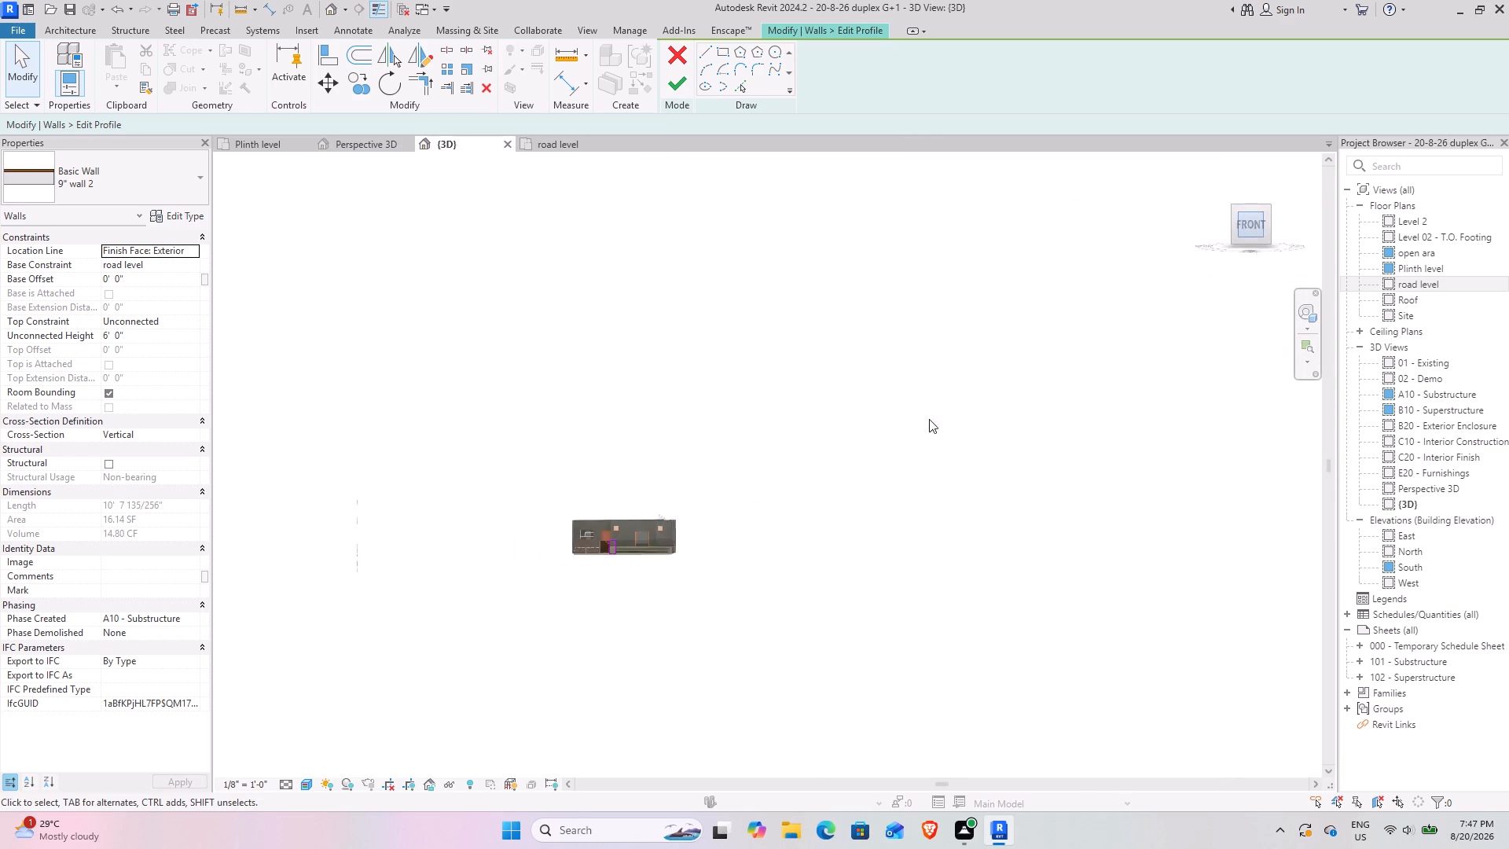
{"action": "scroll", "coordinate": [817, 451], "scroll_direction": "up", "scroll_amount": 15}
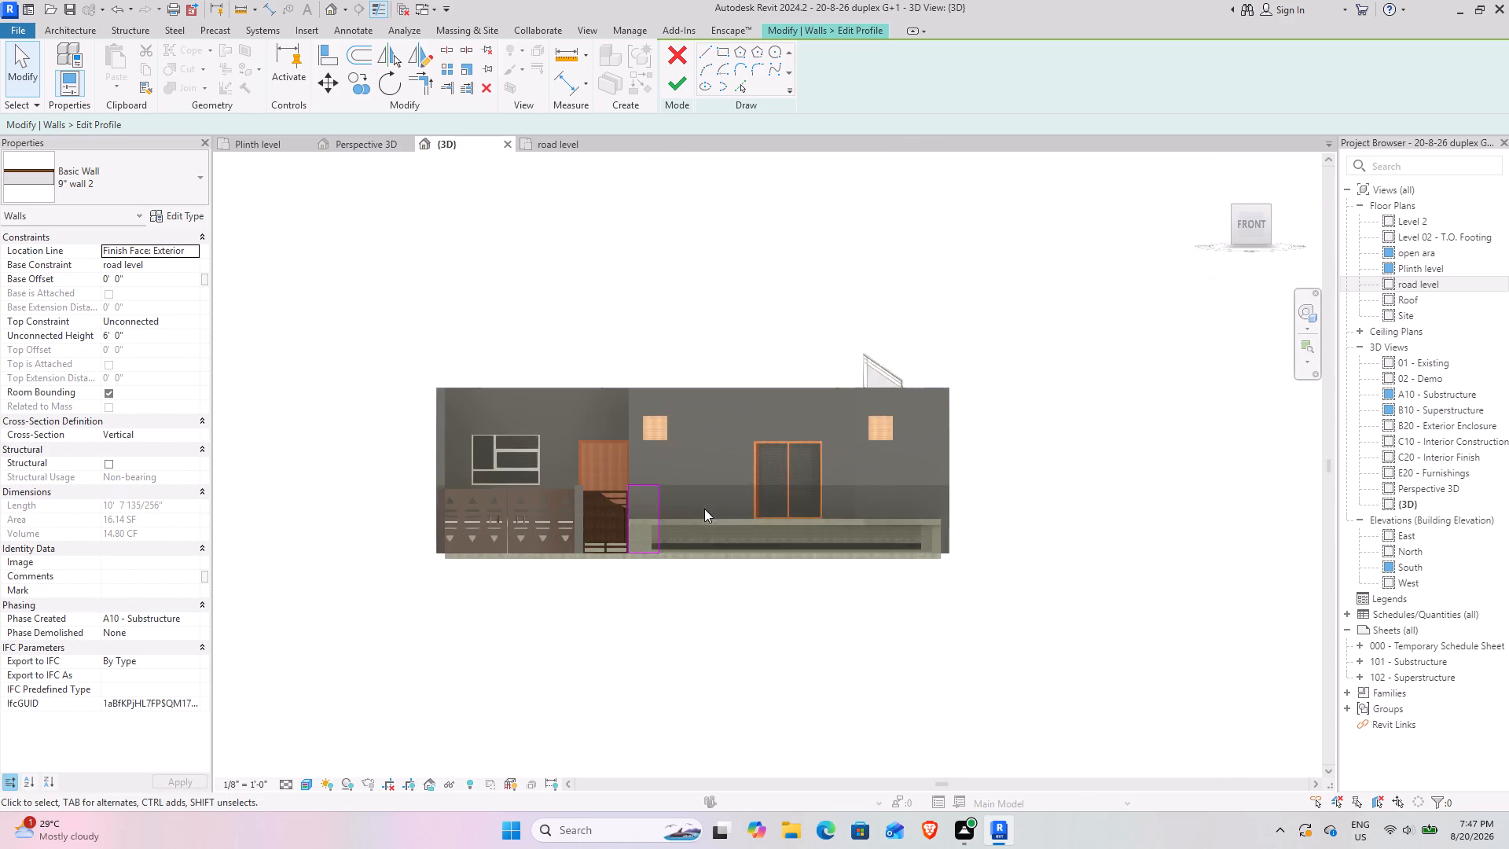
{"action": "scroll", "coordinate": [704, 509], "scroll_direction": "up", "scroll_amount": 2}
{"action": "scroll", "coordinate": [645, 552], "scroll_direction": "up", "scroll_amount": 2}
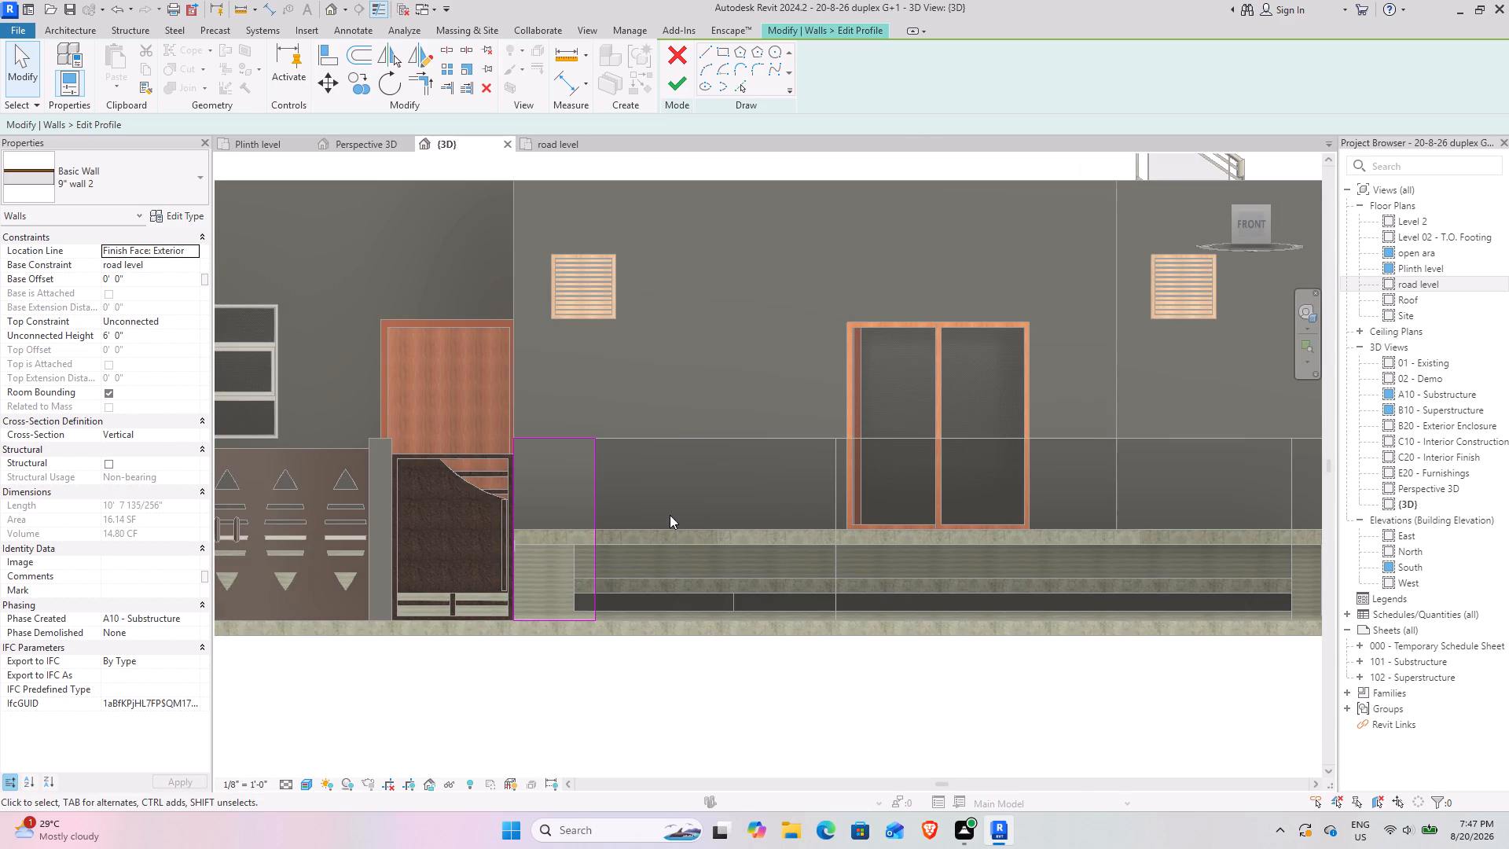
{"action": "left_click", "coordinate": [710, 50]}
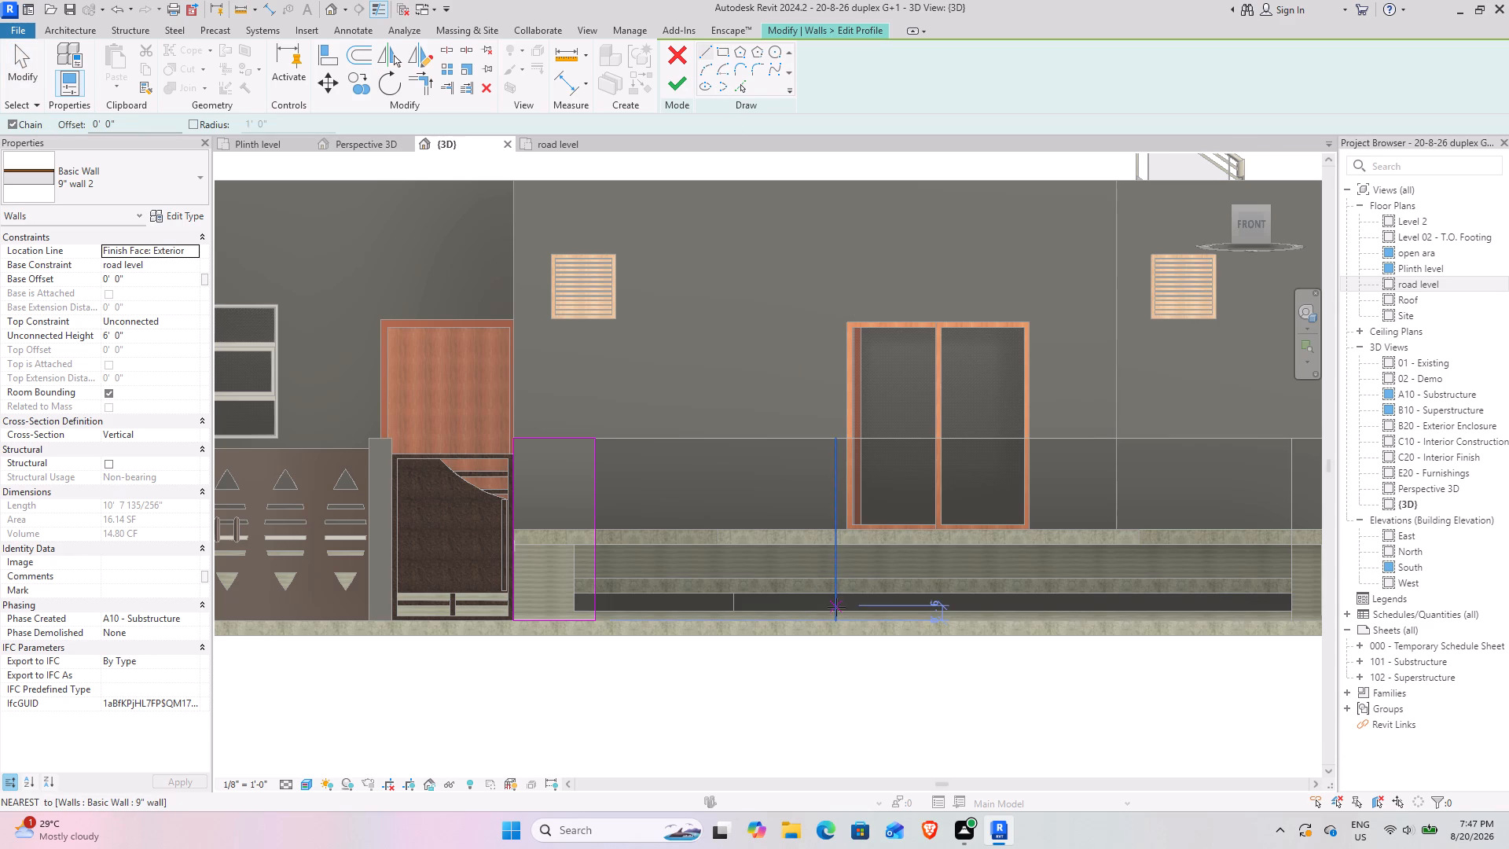
{"action": "left_click", "coordinate": [834, 604]}
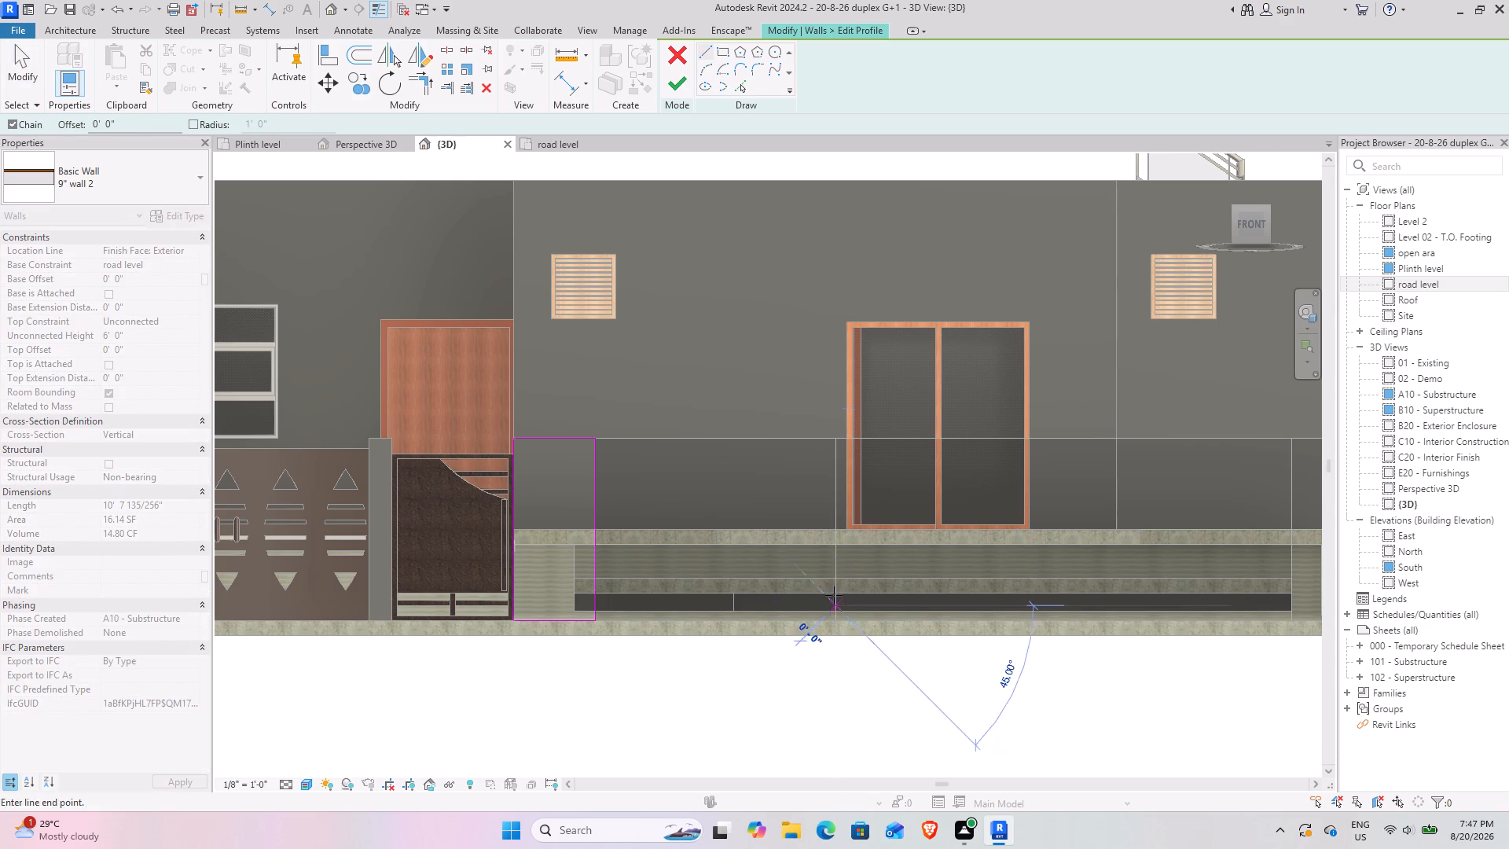
{"action": "left_click", "coordinate": [835, 572]}
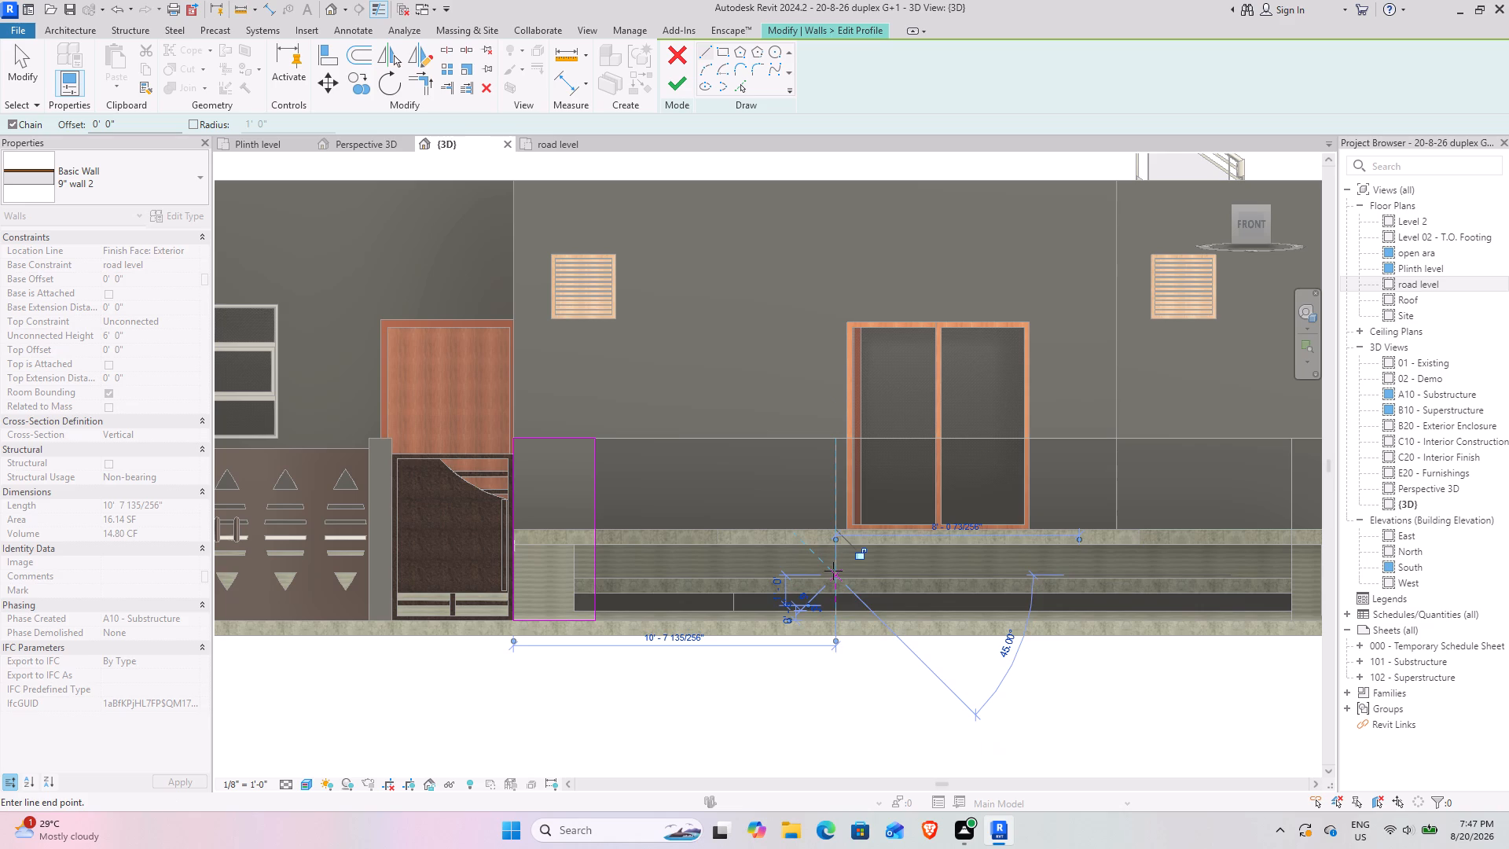
{"action": "key", "text": "Escape"}
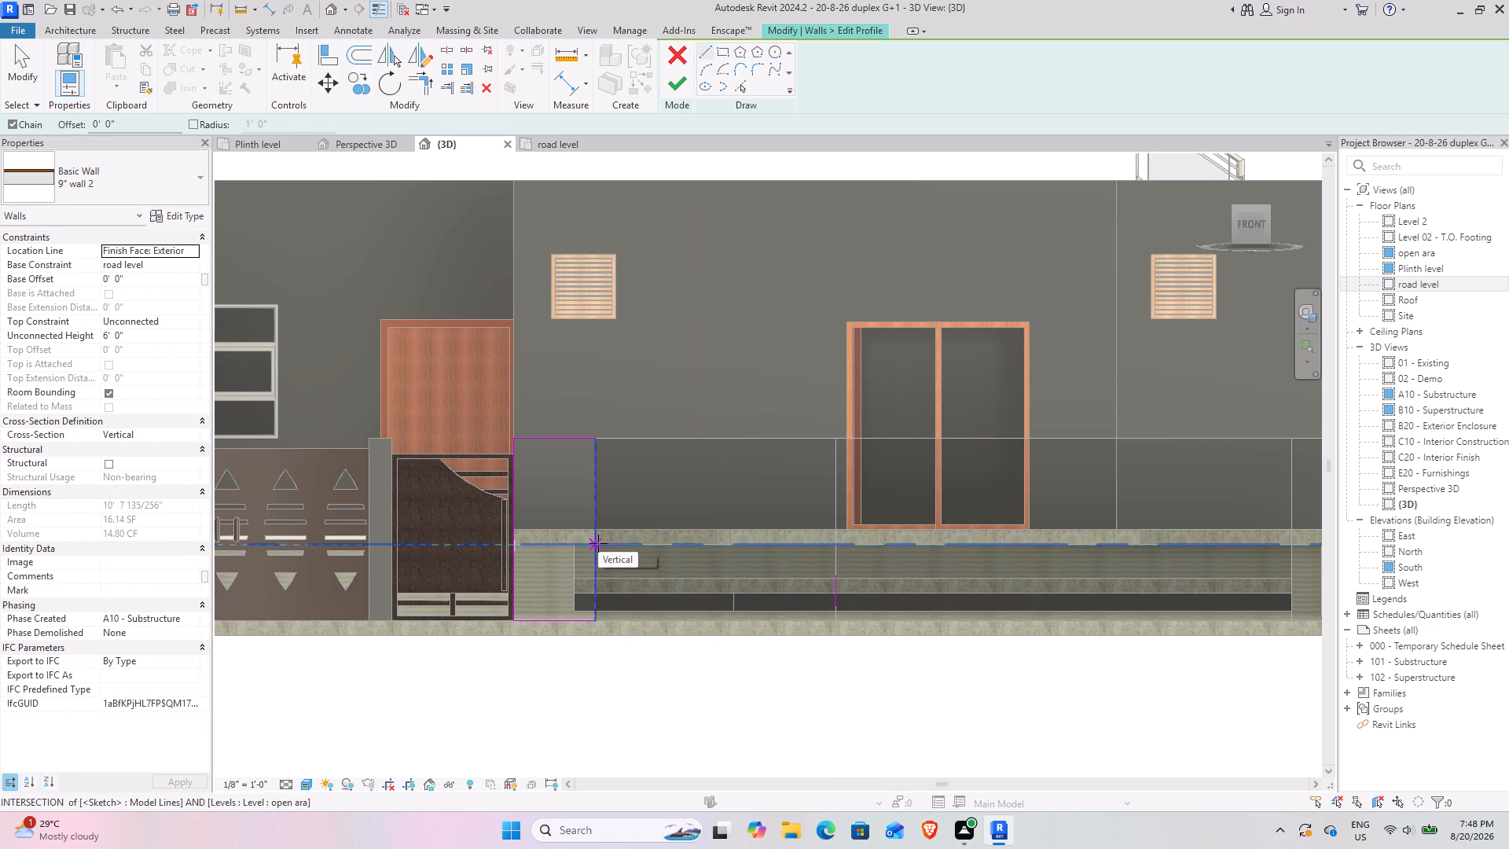
{"action": "left_click", "coordinate": [598, 543]}
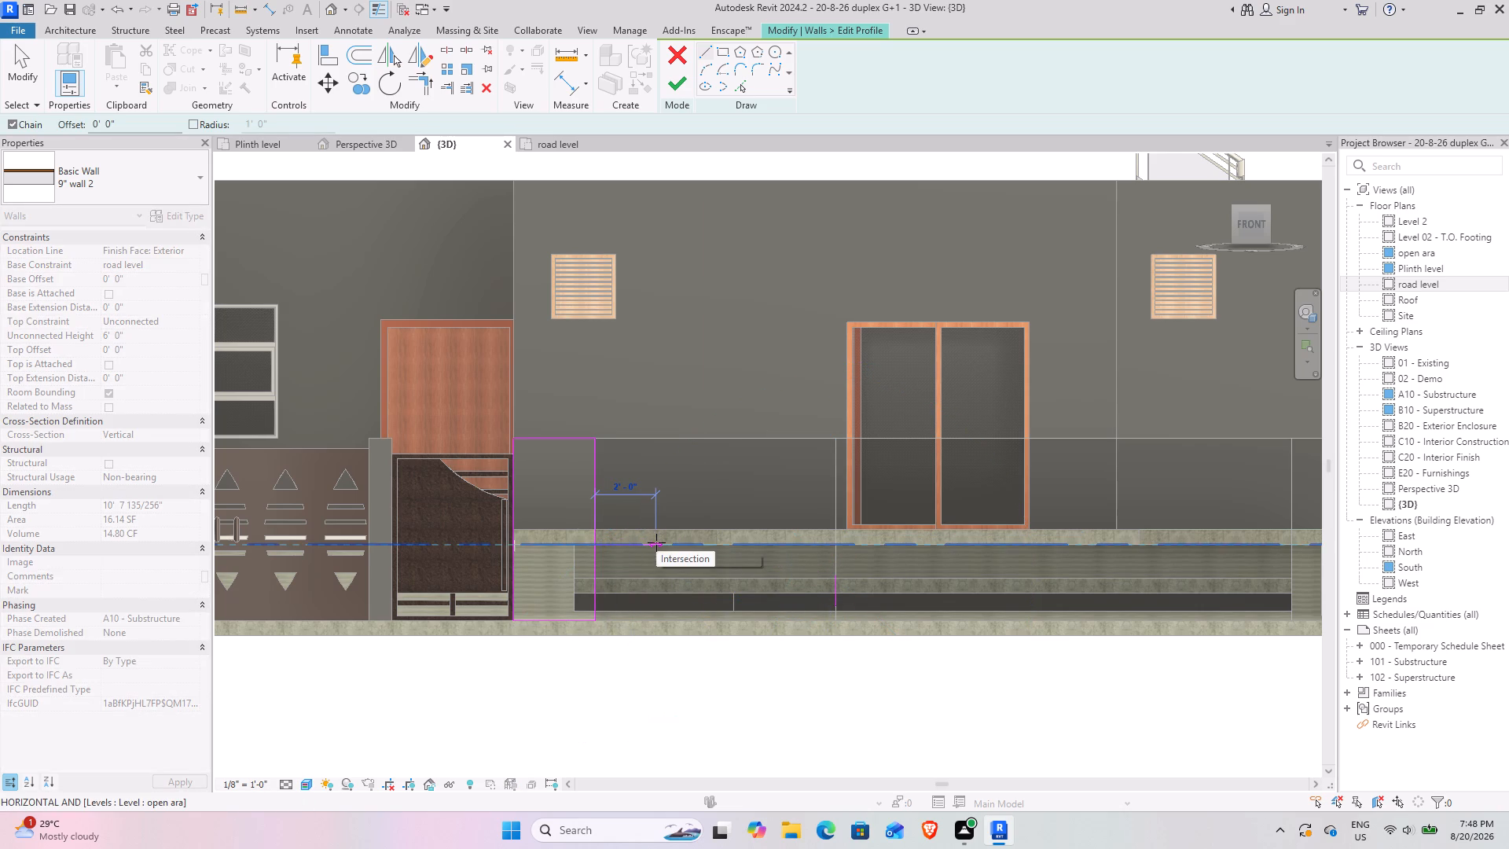
{"action": "left_click", "coordinate": [656, 542]}
{"action": "key", "text": "Escape"}
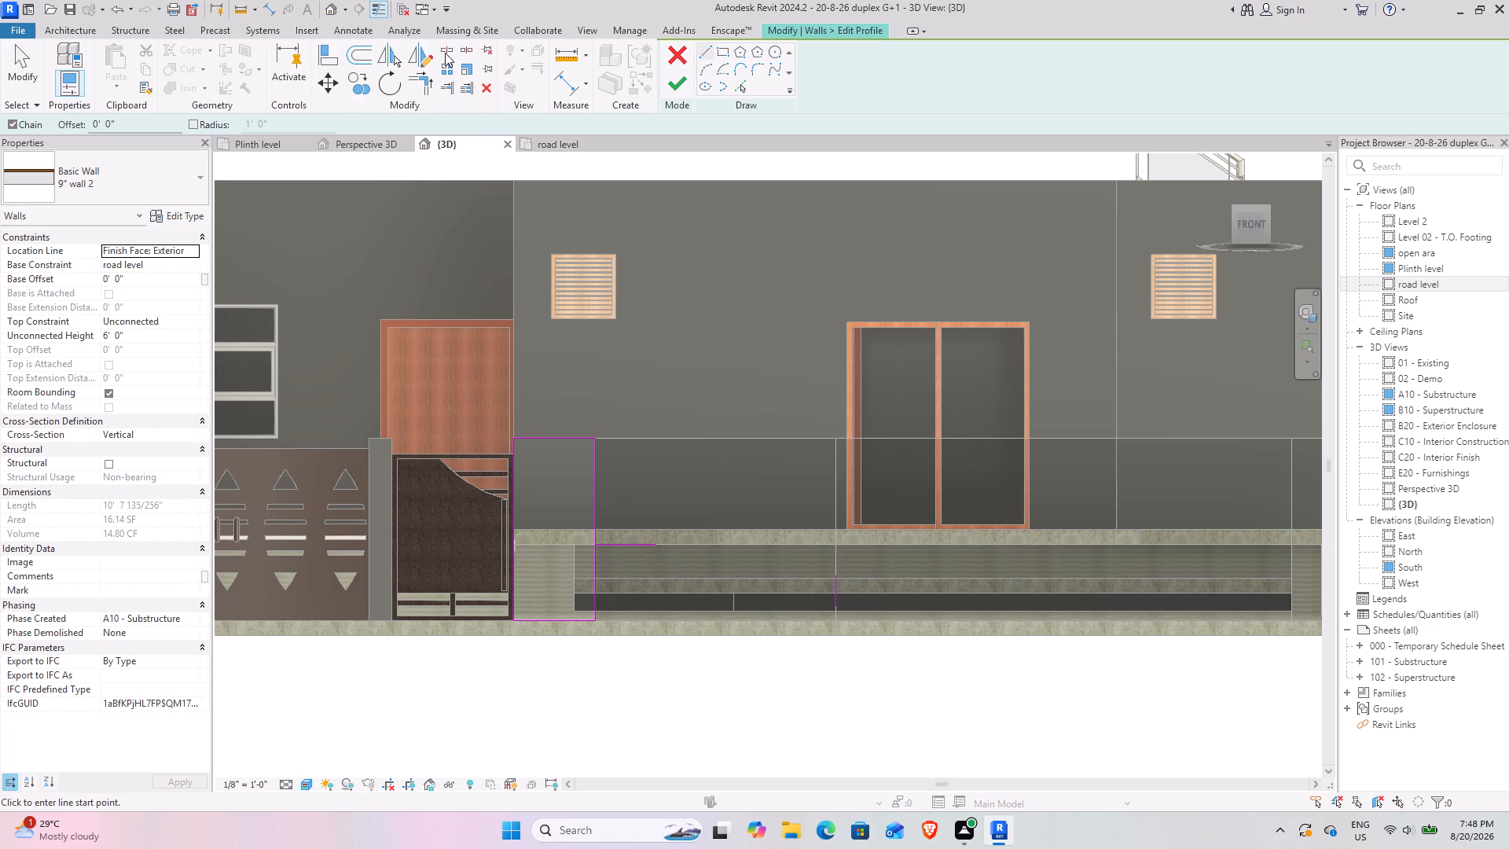
Split the brick section's far vertical edge and trim the sketch lines into a low strip reaching the adjoining 9" wall.
{"action": "left_click", "coordinate": [445, 53]}
{"action": "left_click", "coordinate": [591, 580]}
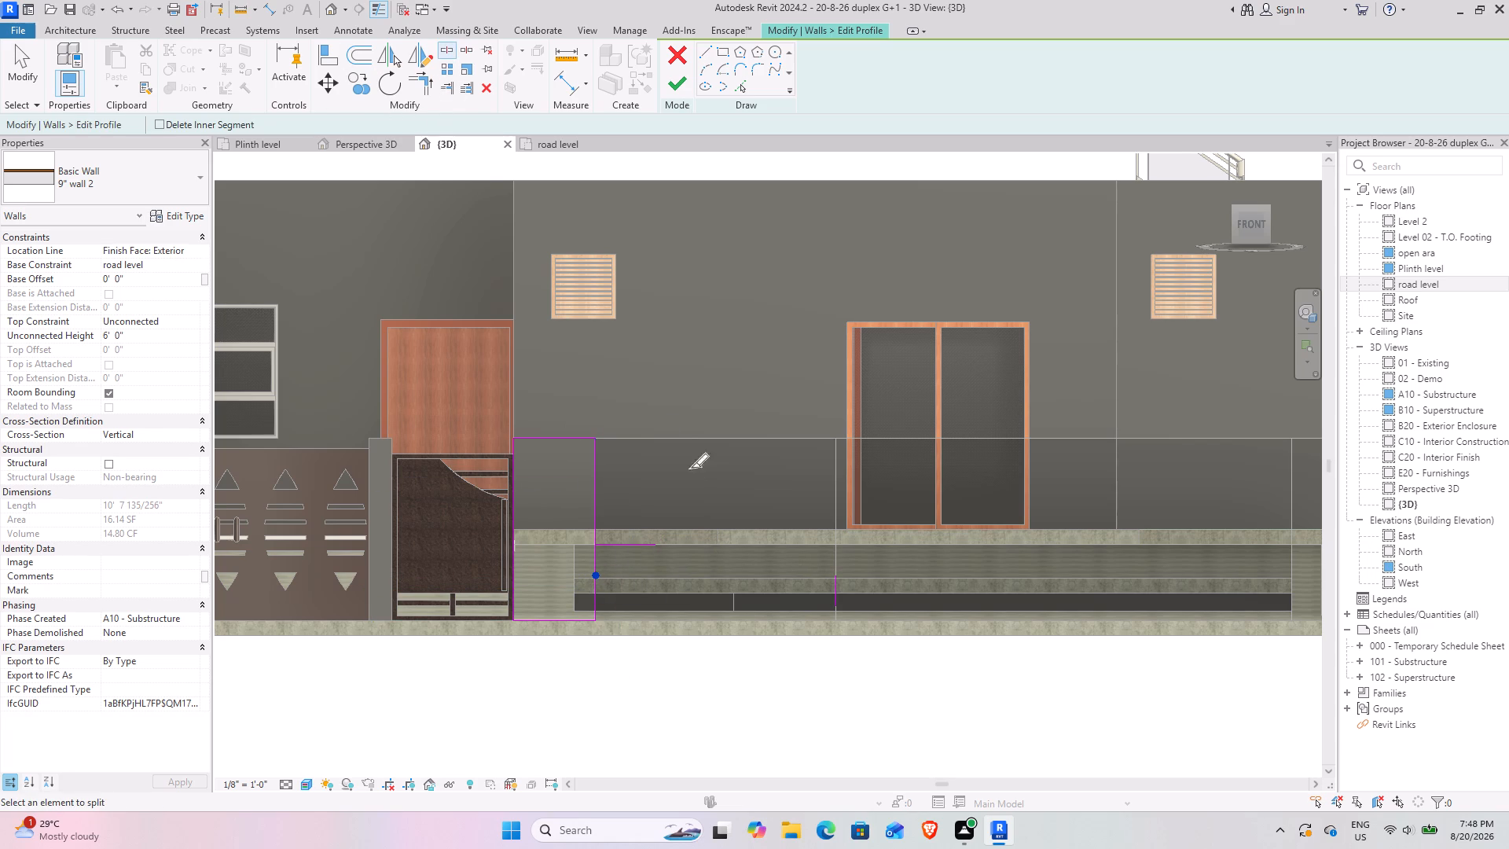
{"action": "left_click", "coordinate": [423, 88]}
{"action": "left_click", "coordinate": [606, 545]}
{"action": "left_click", "coordinate": [596, 526]}
{"action": "left_click", "coordinate": [625, 543]}
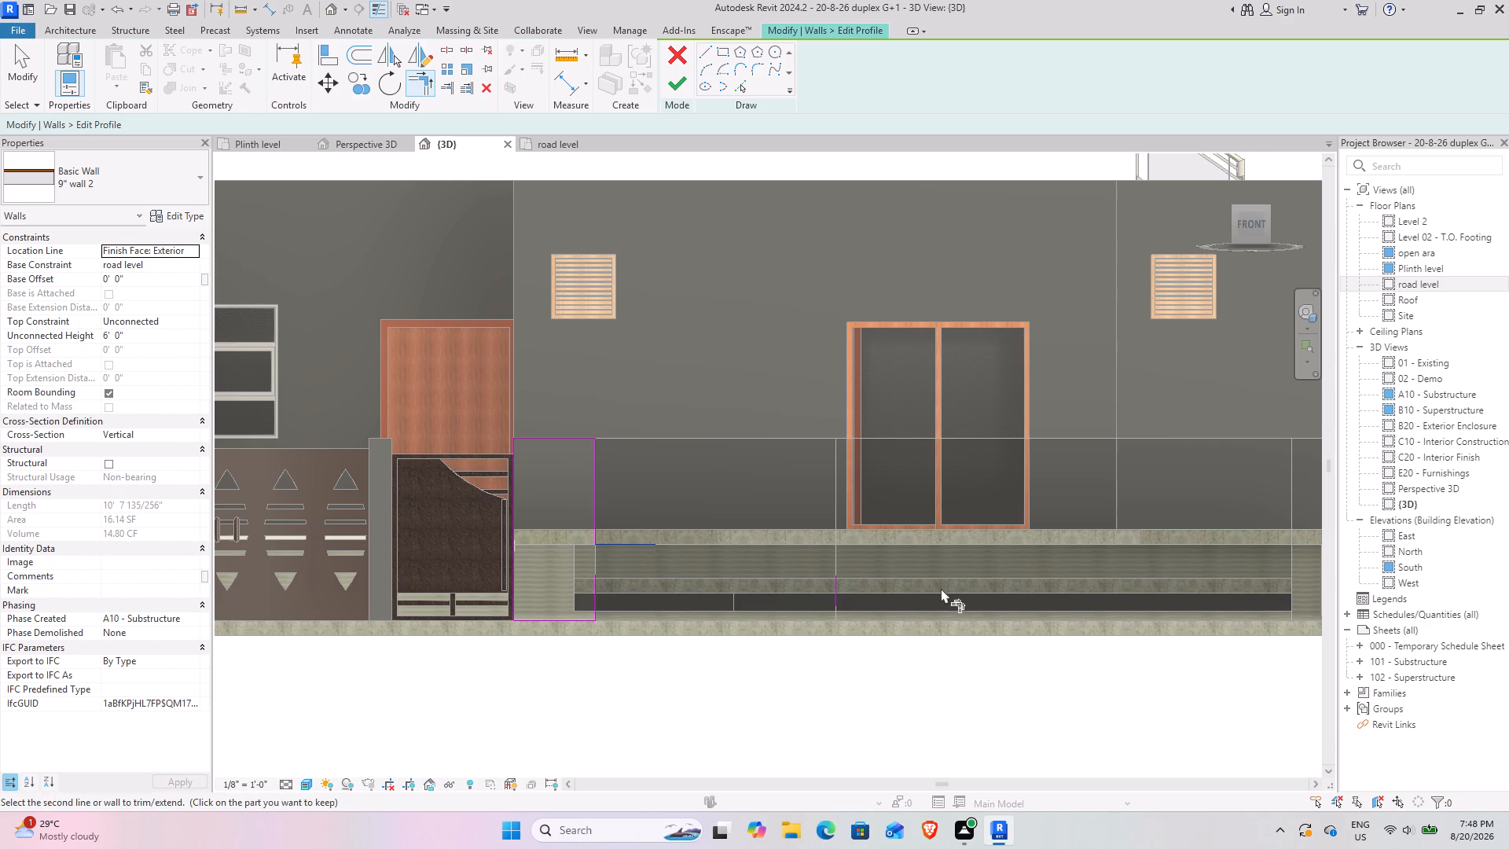
{"action": "left_click", "coordinate": [833, 595]}
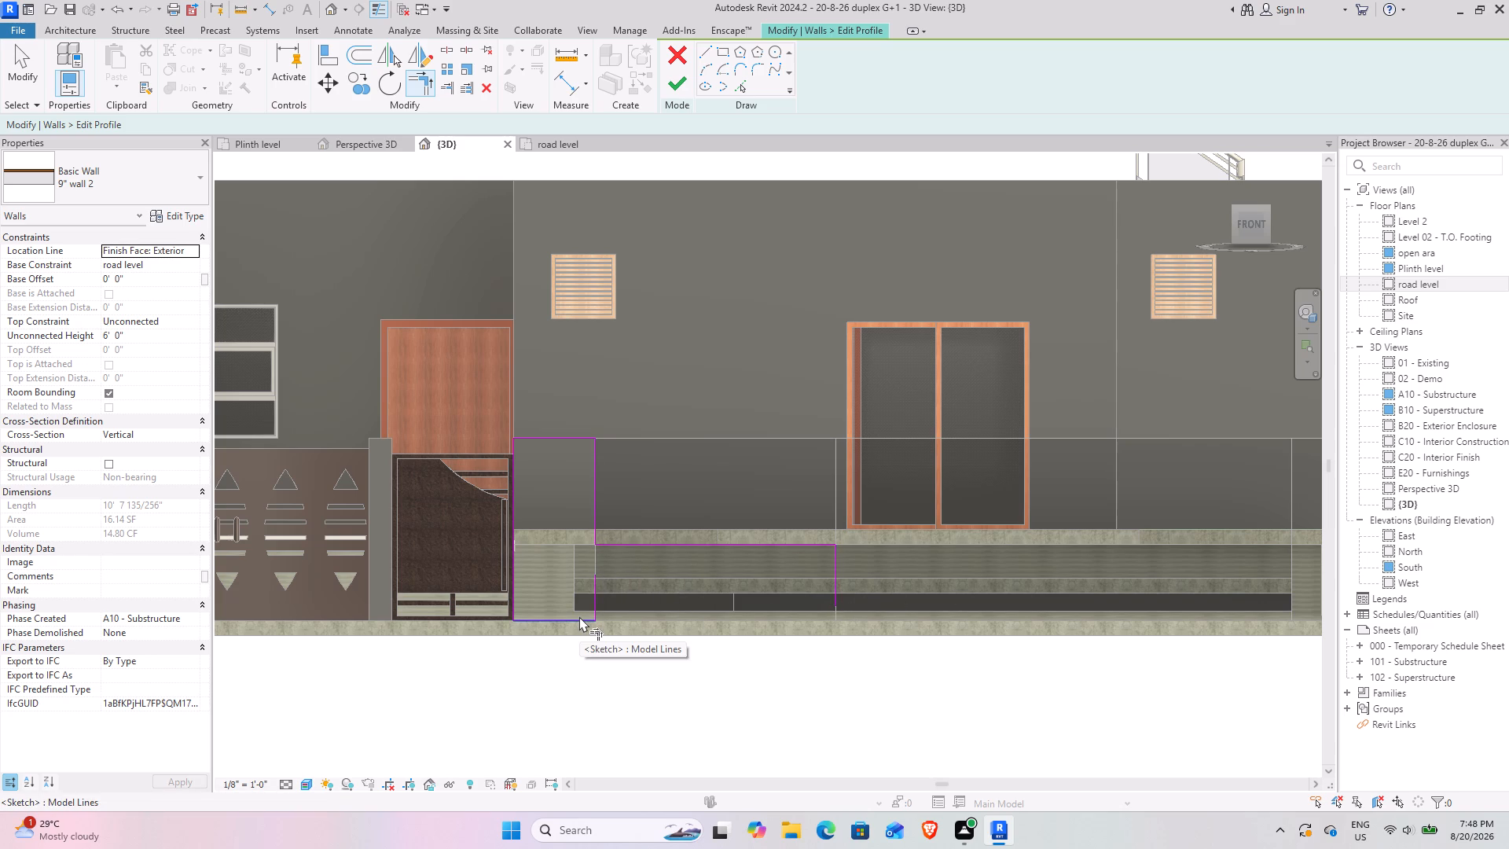
{"action": "left_click", "coordinate": [579, 616]}
{"action": "left_click", "coordinate": [833, 587]}
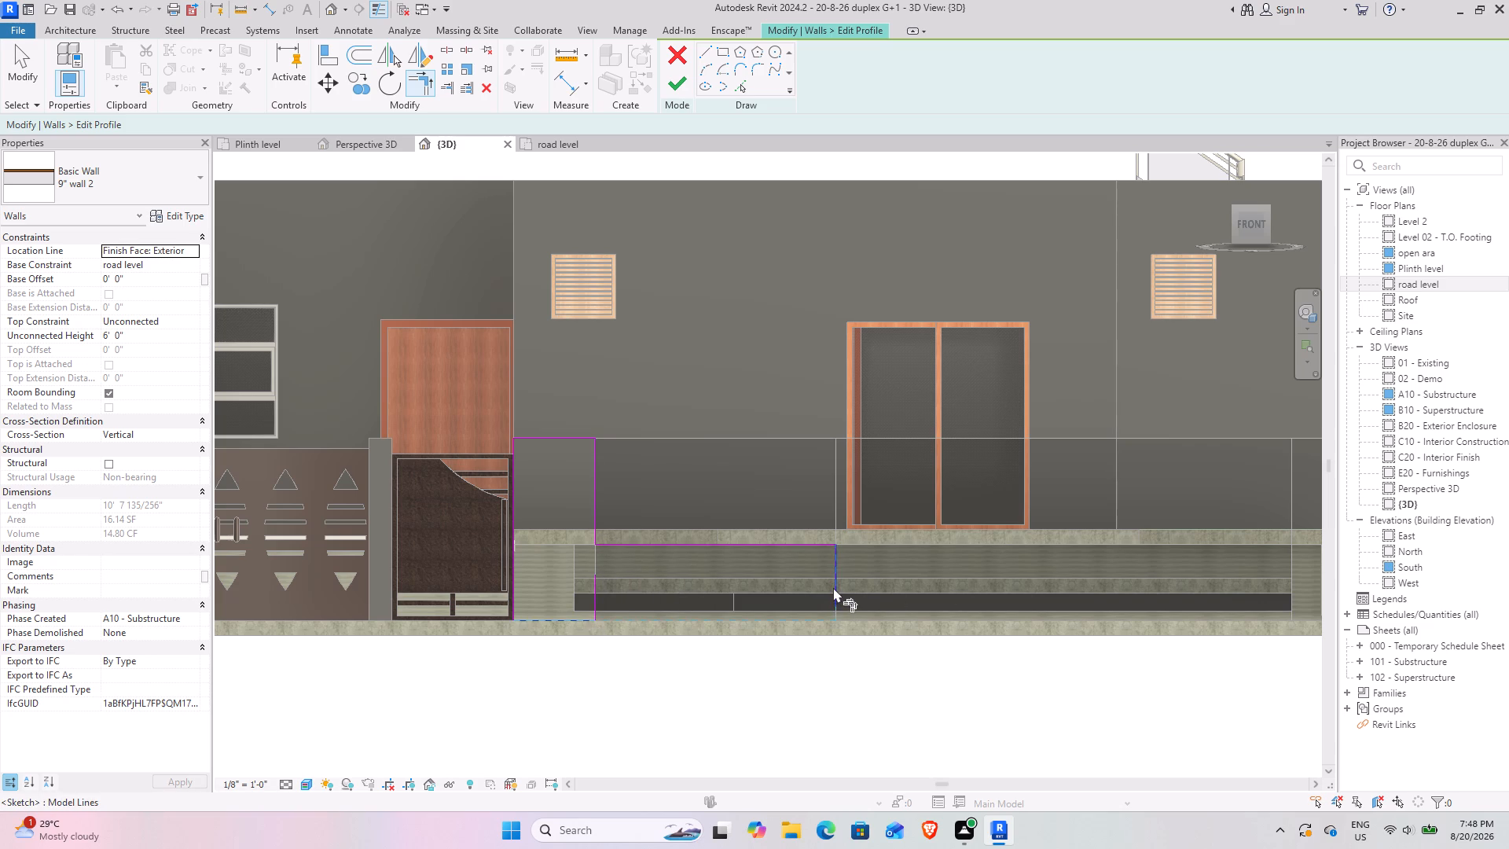
{"action": "key", "text": "Escape"}
Delete the leftover lower segment of the split edge and finish the L-shaped wall profile.
{"action": "left_click", "coordinate": [601, 594]}
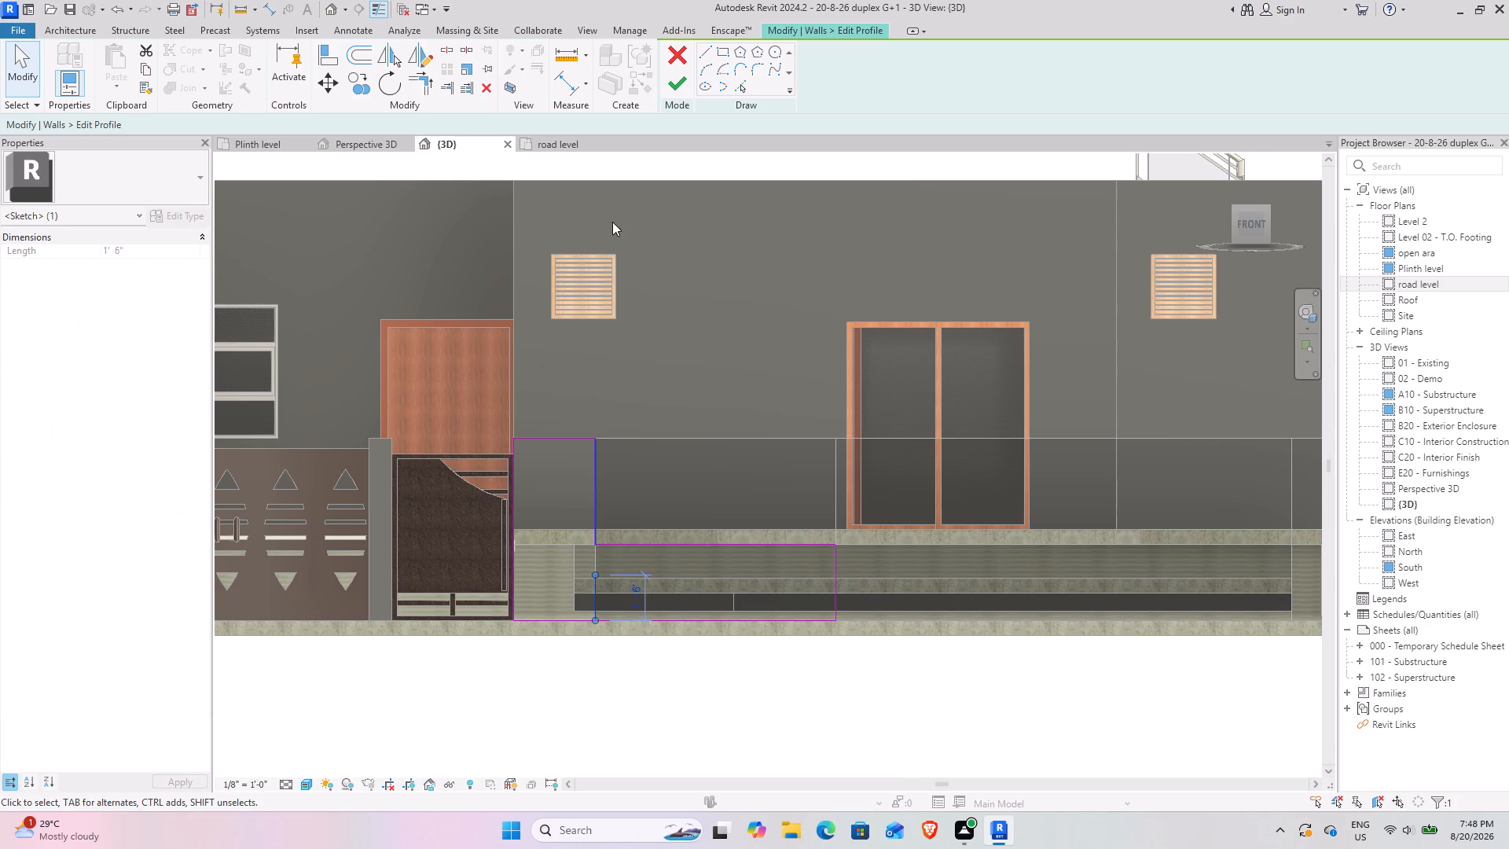
{"action": "left_click", "coordinate": [486, 84]}
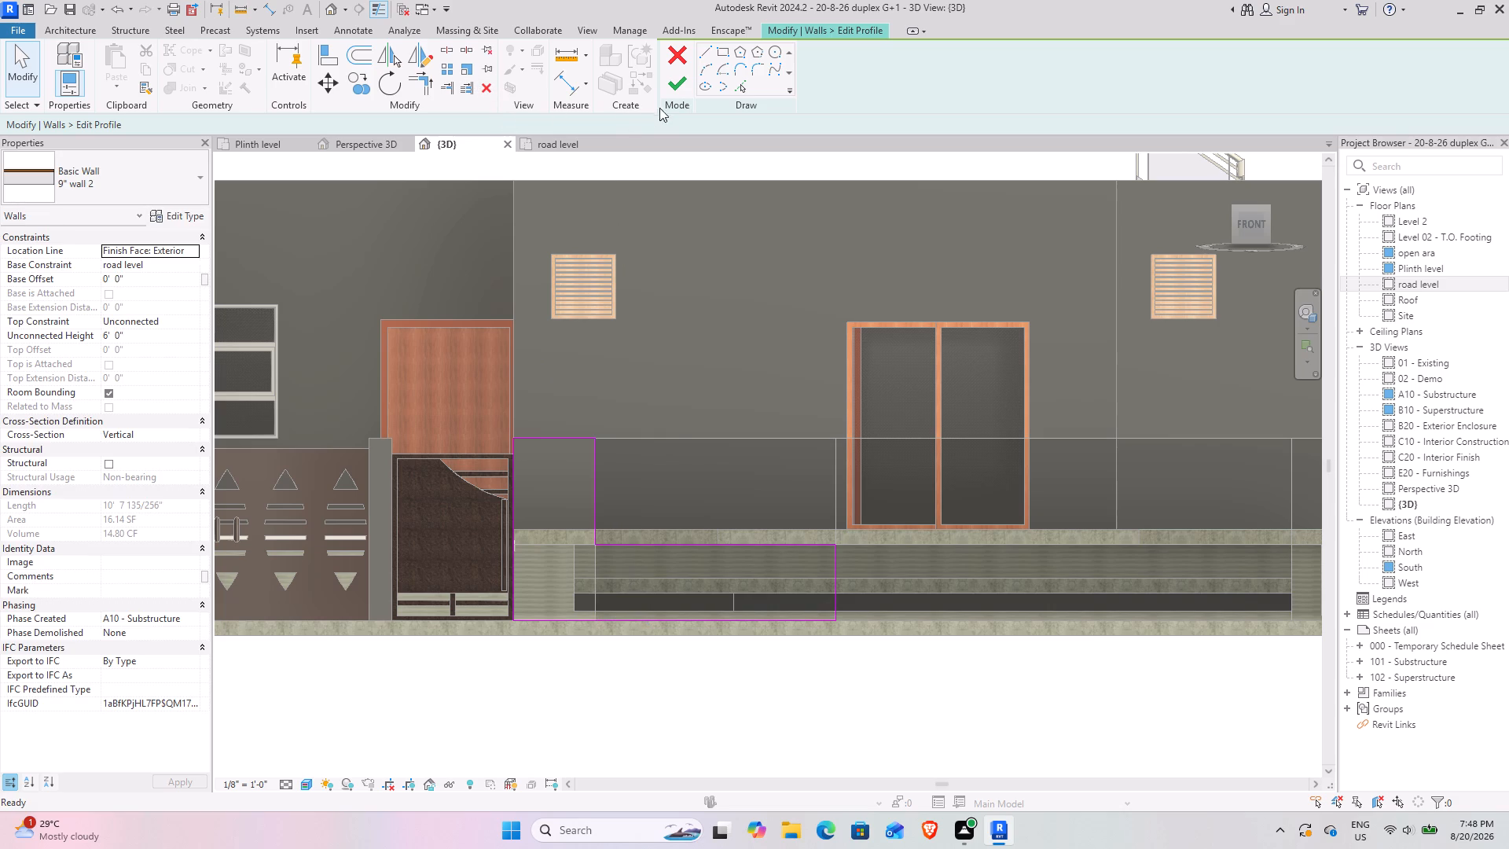
{"action": "left_click", "coordinate": [683, 83]}
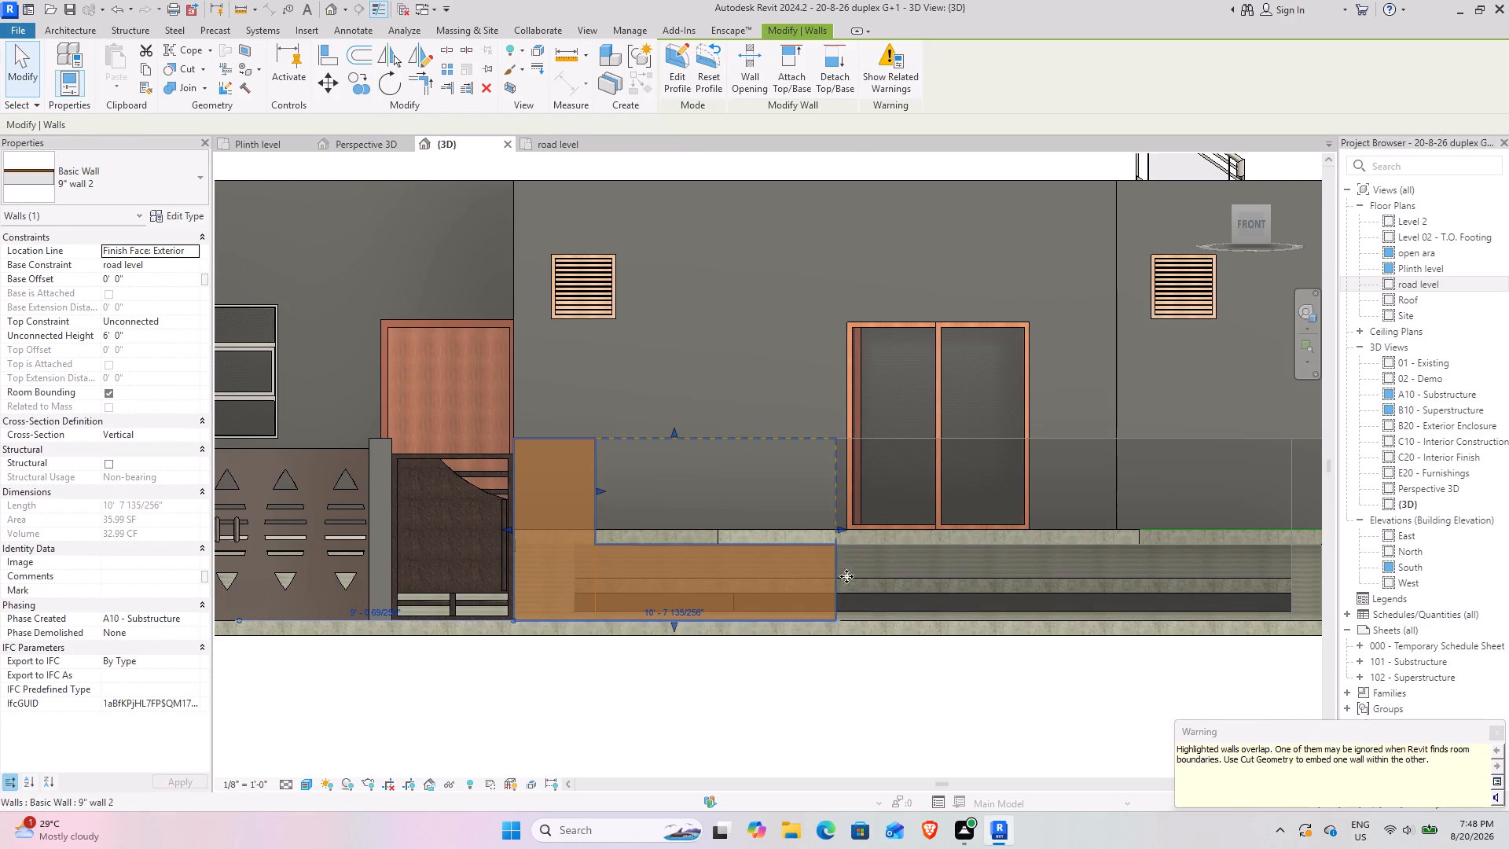
{"action": "left_click", "coordinate": [1498, 729]}
Examine the L-shaped herringbone brick wall and the 4.5" infill wall beside the small gate from several angles in the perspective view.
{"action": "left_click", "coordinate": [355, 140]}
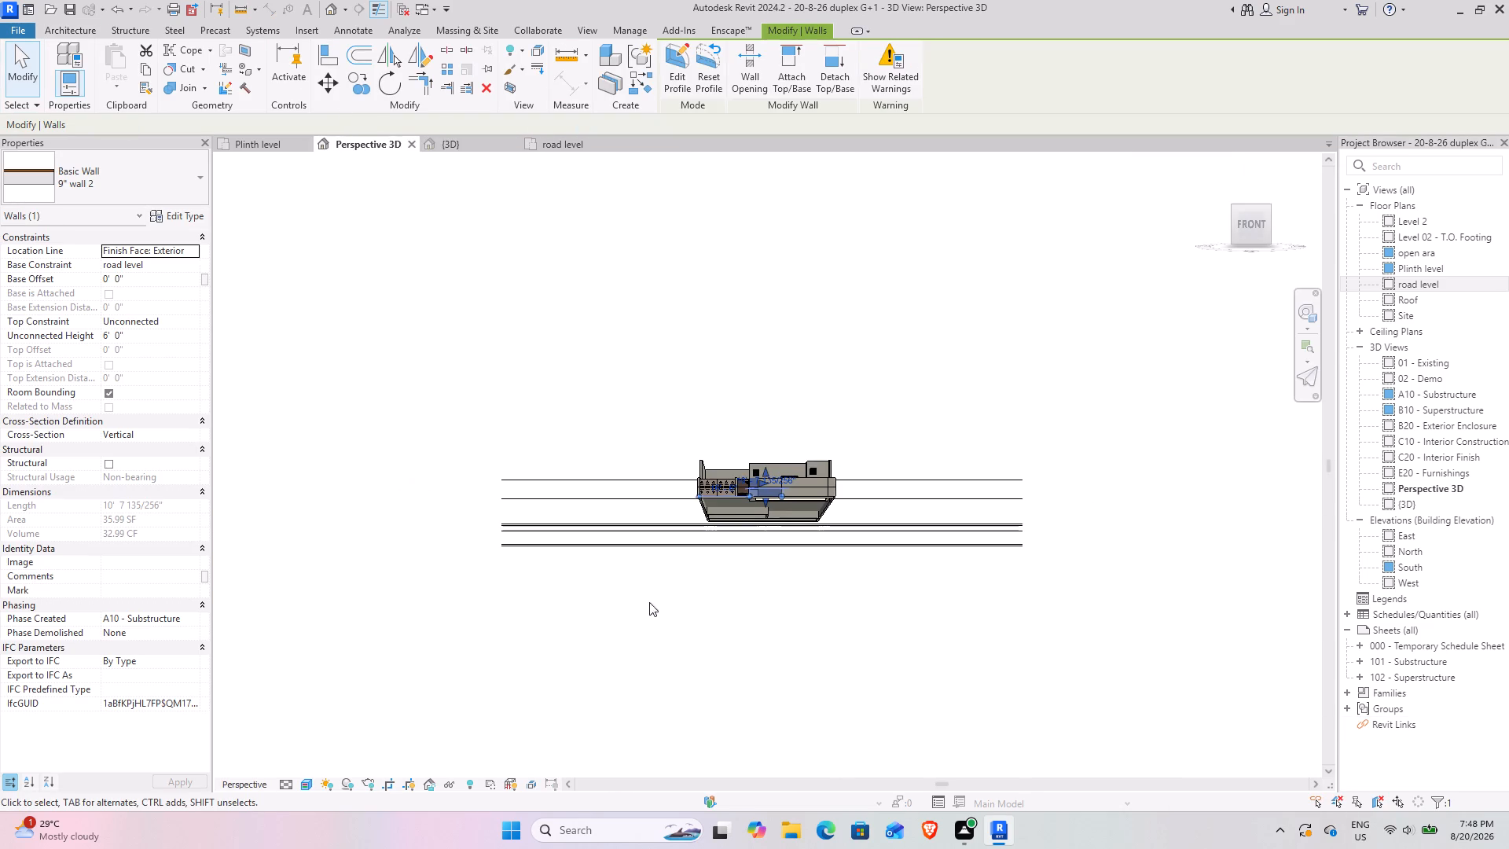
{"action": "scroll", "coordinate": [764, 441], "scroll_direction": "down", "scroll_amount": 1}
{"action": "middle_click_drag", "start_coordinate": [771, 475], "coordinate": [731, 624], "text": "shift"}
{"action": "scroll", "coordinate": [762, 467], "scroll_direction": "up", "scroll_amount": 4}
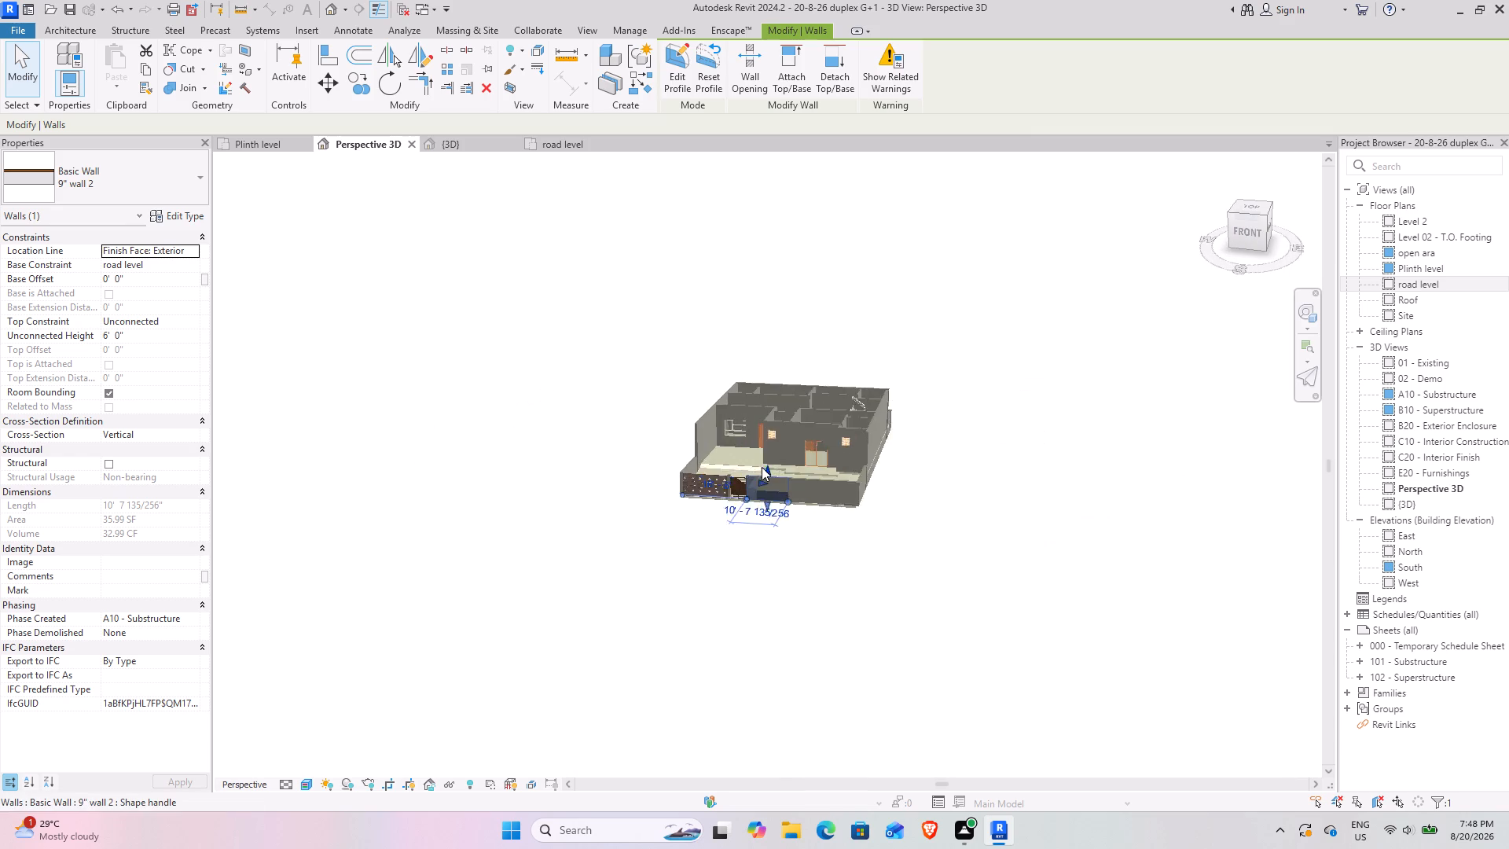
{"action": "scroll", "coordinate": [762, 467], "scroll_direction": "up", "scroll_amount": 4}
{"action": "left_click", "coordinate": [931, 663]}
{"action": "scroll", "coordinate": [740, 462], "scroll_direction": "up", "scroll_amount": 7}
{"action": "middle_click_drag", "start_coordinate": [696, 610], "coordinate": [696, 599], "text": "shift"}
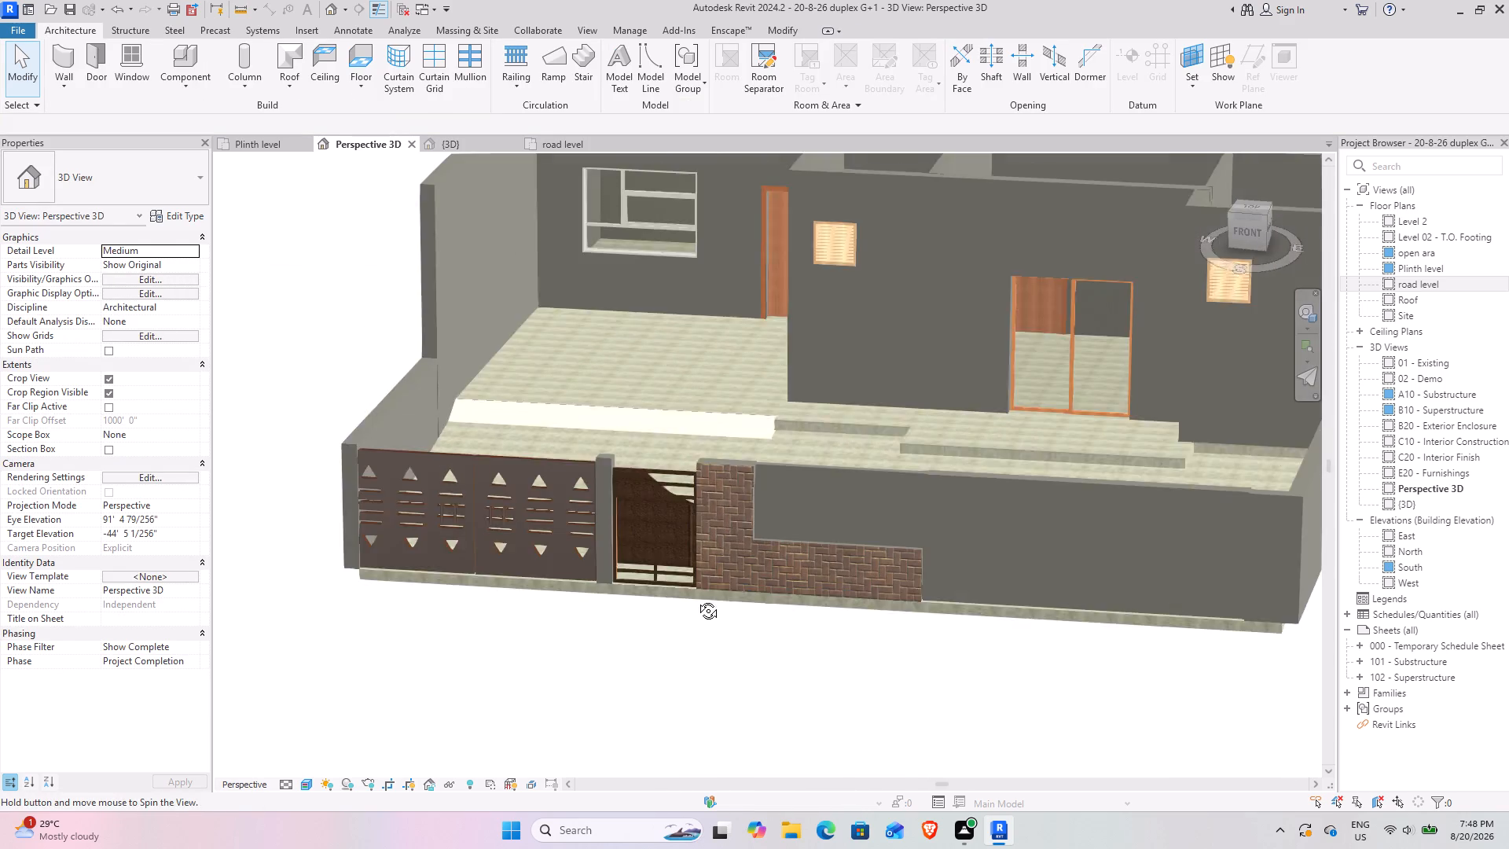
{"action": "middle_click_drag", "start_coordinate": [696, 599], "coordinate": [712, 574], "text": "shift"}
{"action": "middle_click_drag", "start_coordinate": [839, 576], "coordinate": [780, 650], "text": "shift"}
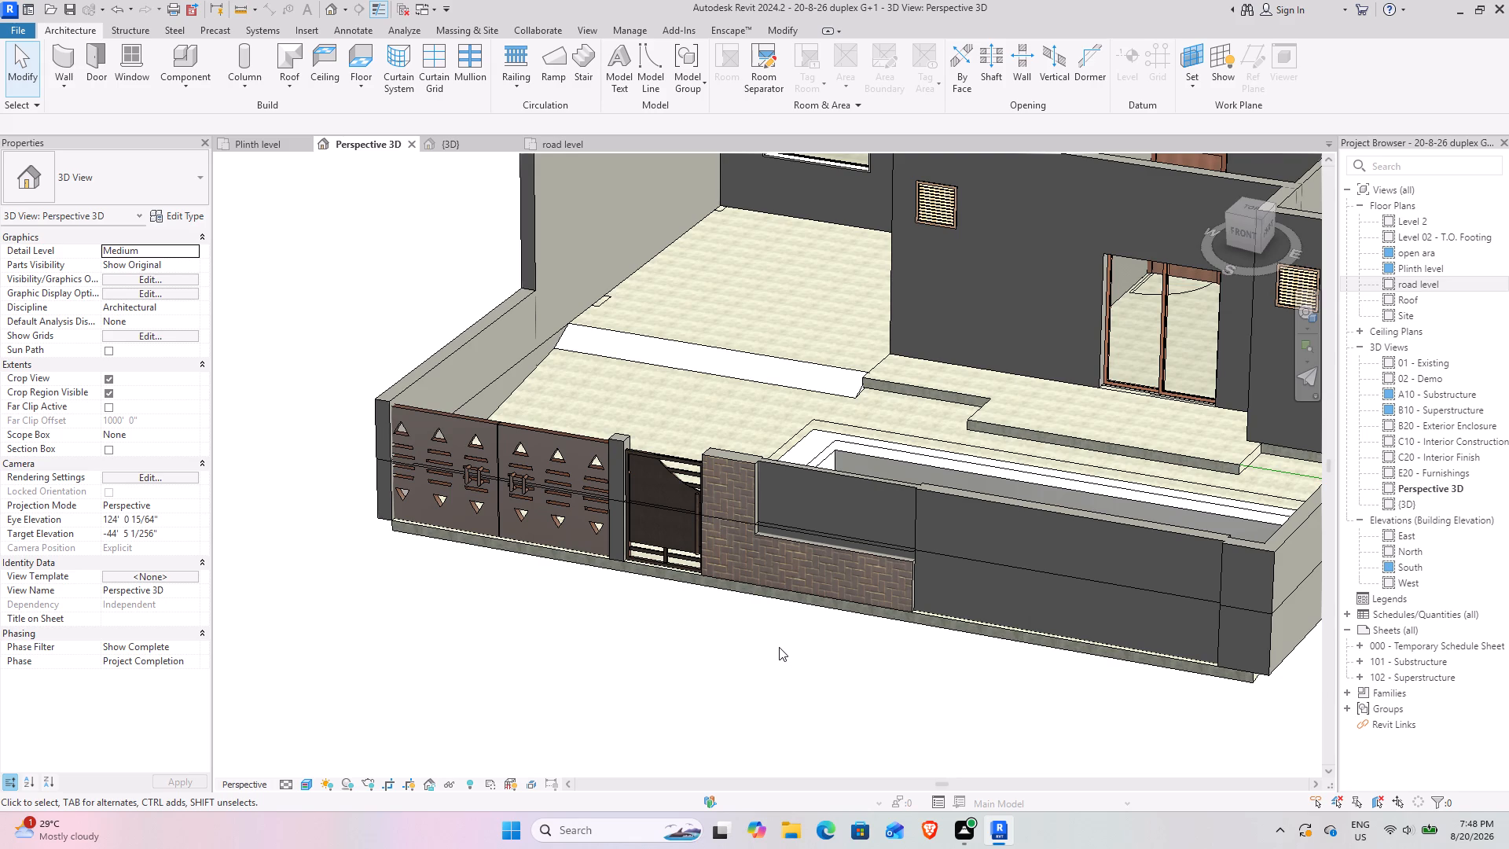
{"action": "scroll", "coordinate": [745, 548], "scroll_direction": "down", "scroll_amount": 1}
{"action": "scroll", "coordinate": [841, 449], "scroll_direction": "up", "scroll_amount": 3}
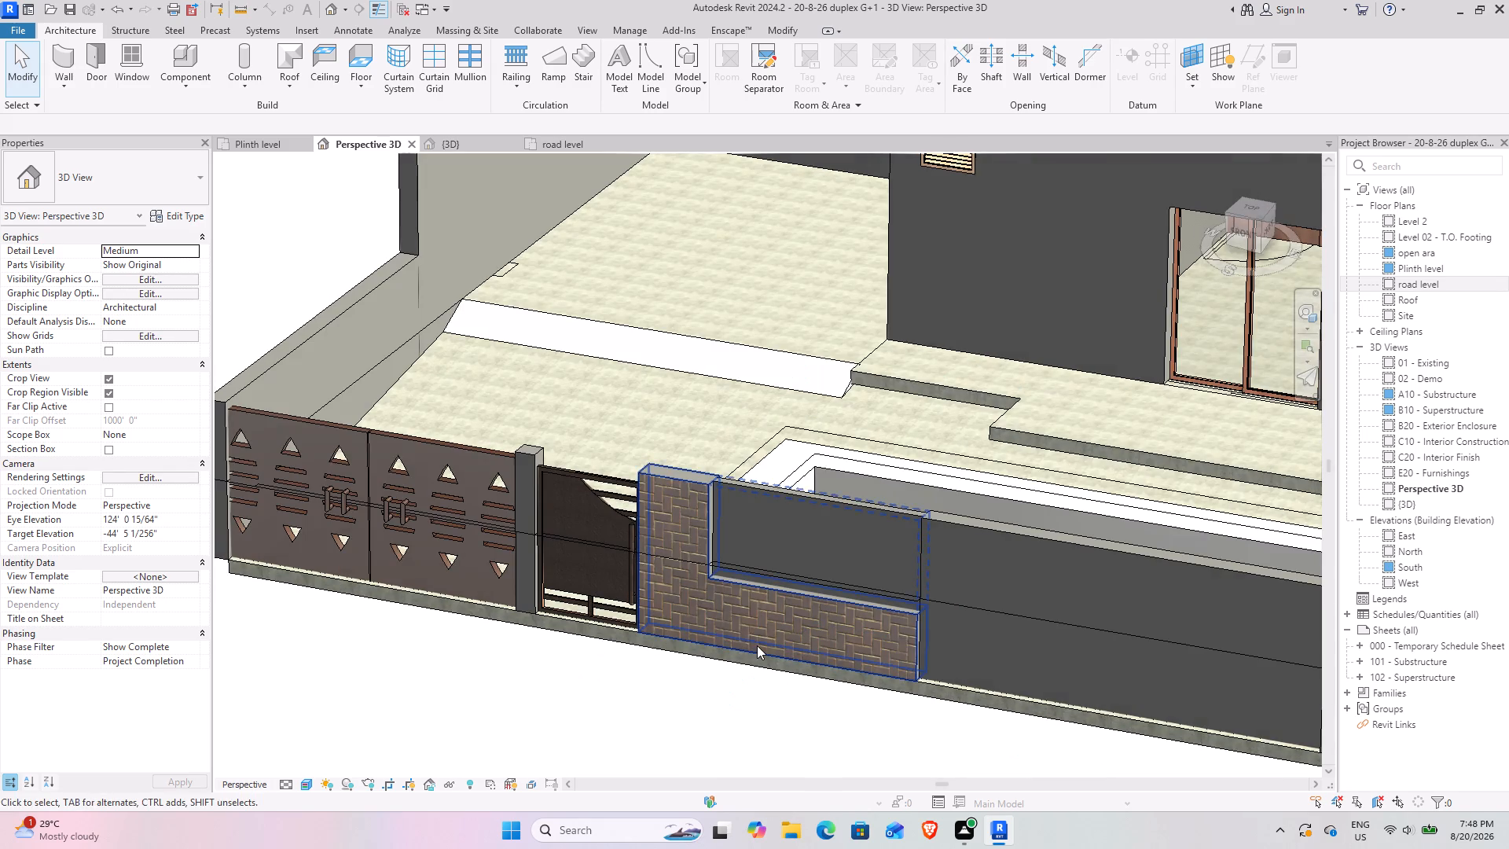
{"action": "middle_click_drag", "start_coordinate": [759, 645], "coordinate": [834, 669], "text": "shift"}
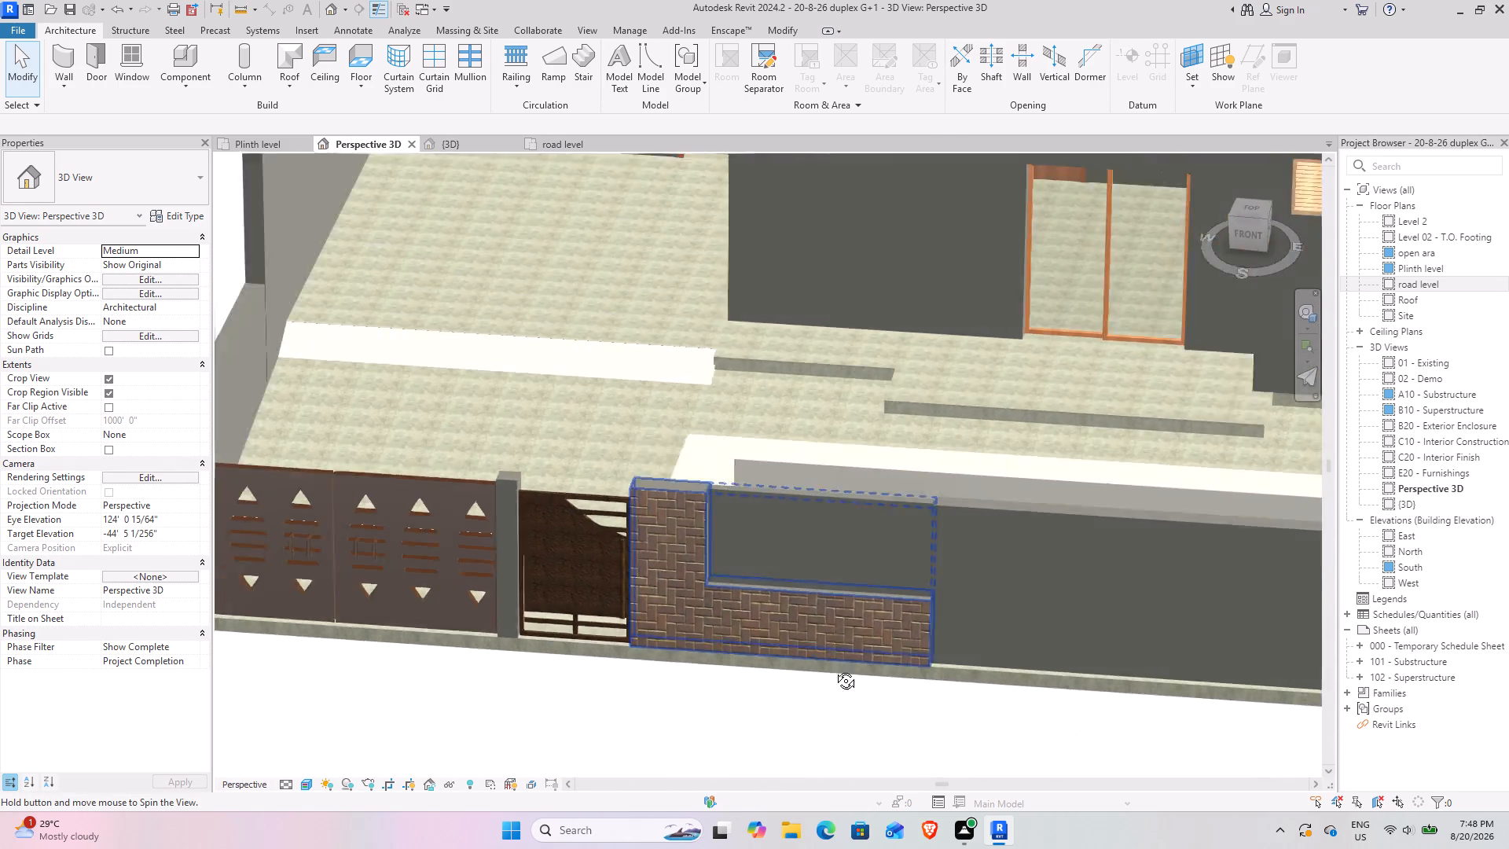
{"action": "middle_click_drag", "start_coordinate": [834, 669], "coordinate": [848, 678], "text": "shift"}
{"action": "middle_click_drag", "start_coordinate": [775, 658], "coordinate": [813, 466], "text": "shift"}
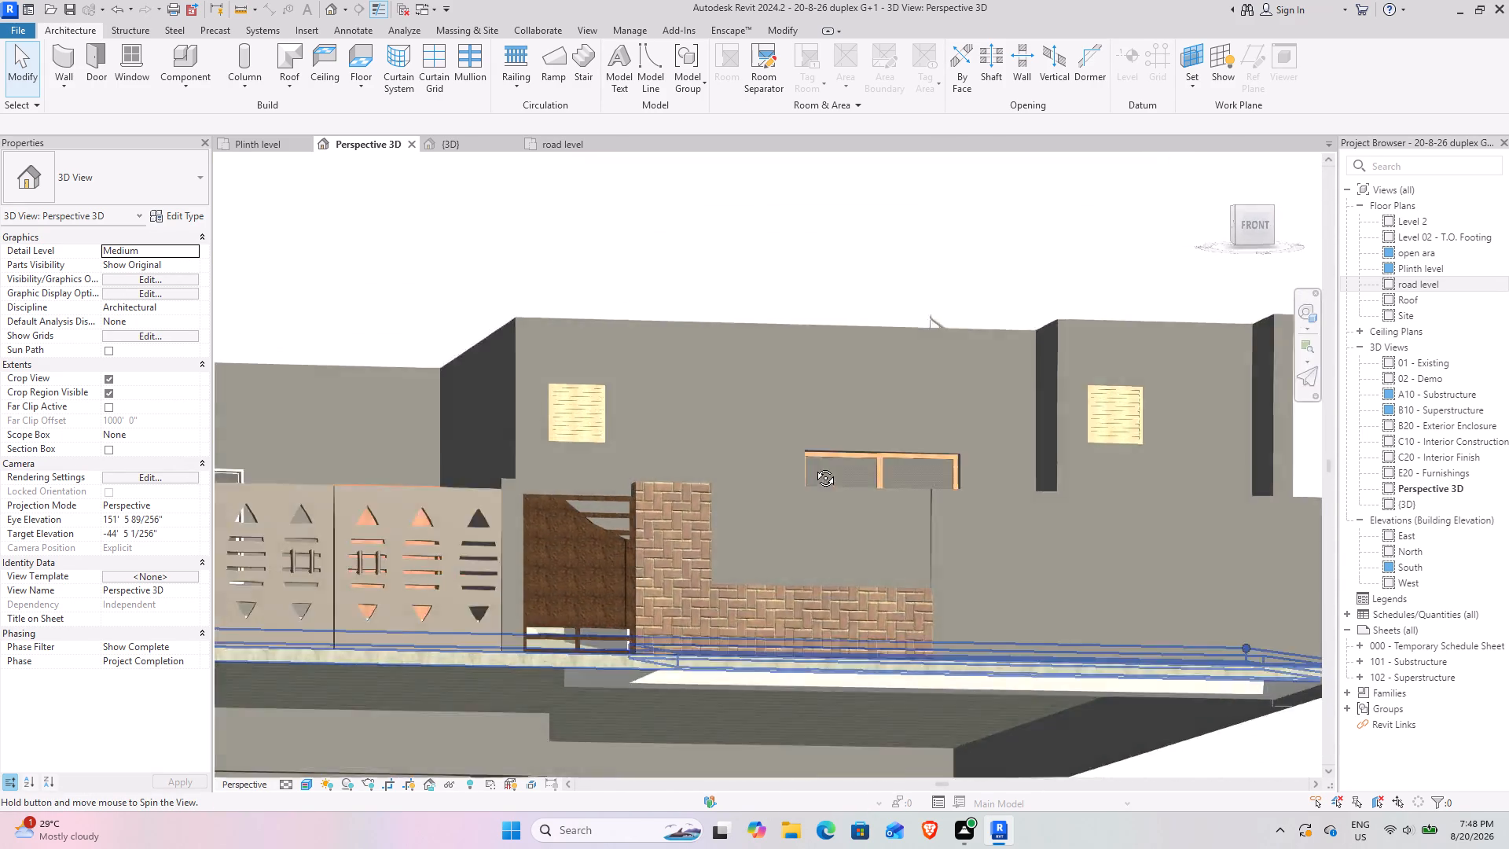
{"action": "middle_click_drag", "start_coordinate": [813, 466], "coordinate": [783, 589], "text": "shift"}
{"action": "middle_click_drag", "start_coordinate": [670, 624], "coordinate": [523, 659], "text": "shift"}
{"action": "middle_click_drag", "start_coordinate": [648, 635], "coordinate": [812, 587], "text": "shift"}
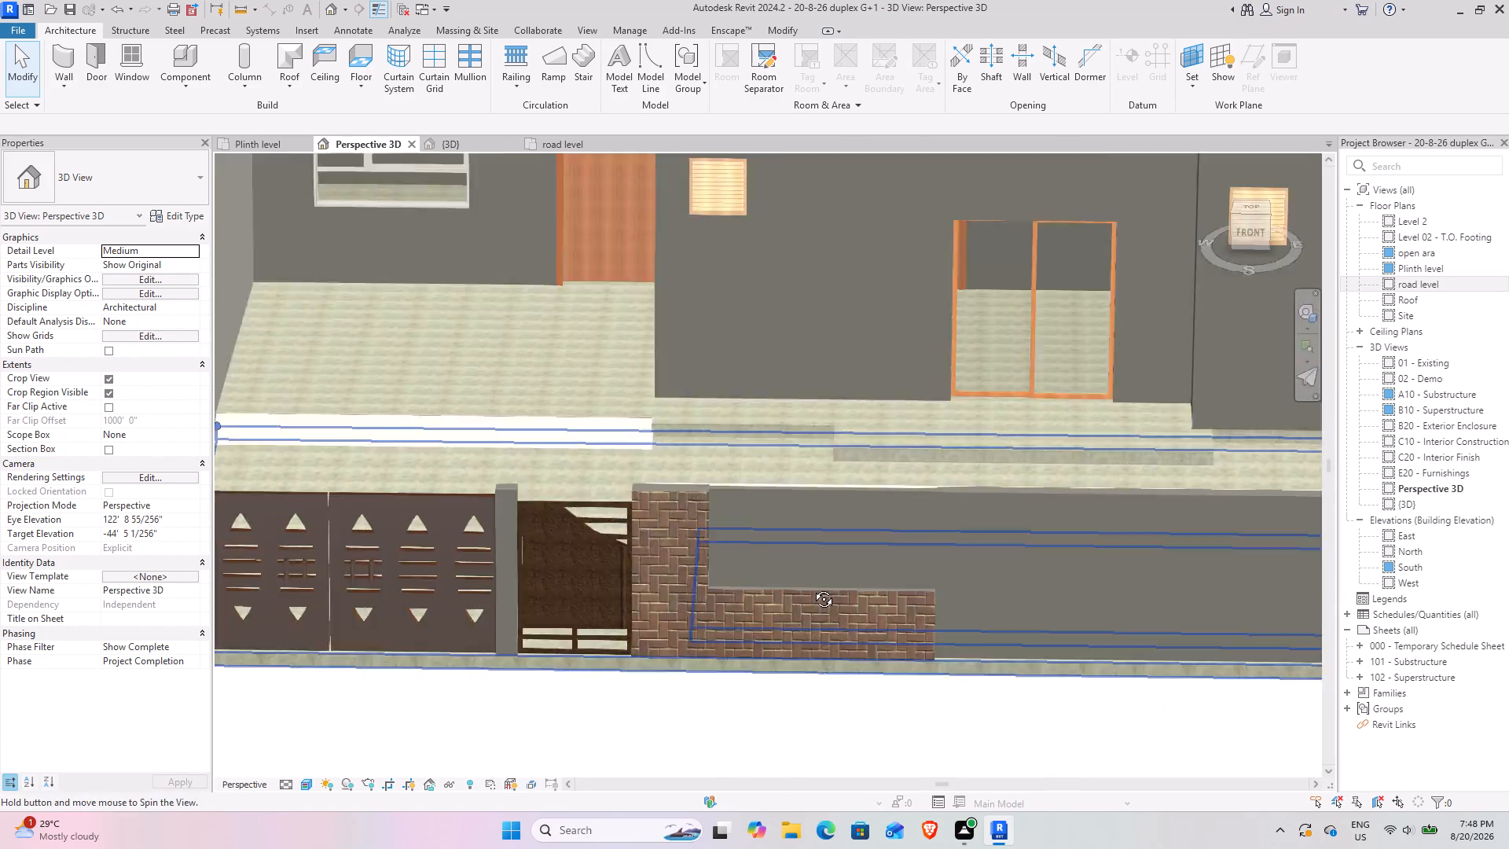
{"action": "middle_click_drag", "start_coordinate": [812, 587], "coordinate": [818, 583], "text": "shift"}
{"action": "middle_click_drag", "start_coordinate": [818, 562], "coordinate": [626, 612]}
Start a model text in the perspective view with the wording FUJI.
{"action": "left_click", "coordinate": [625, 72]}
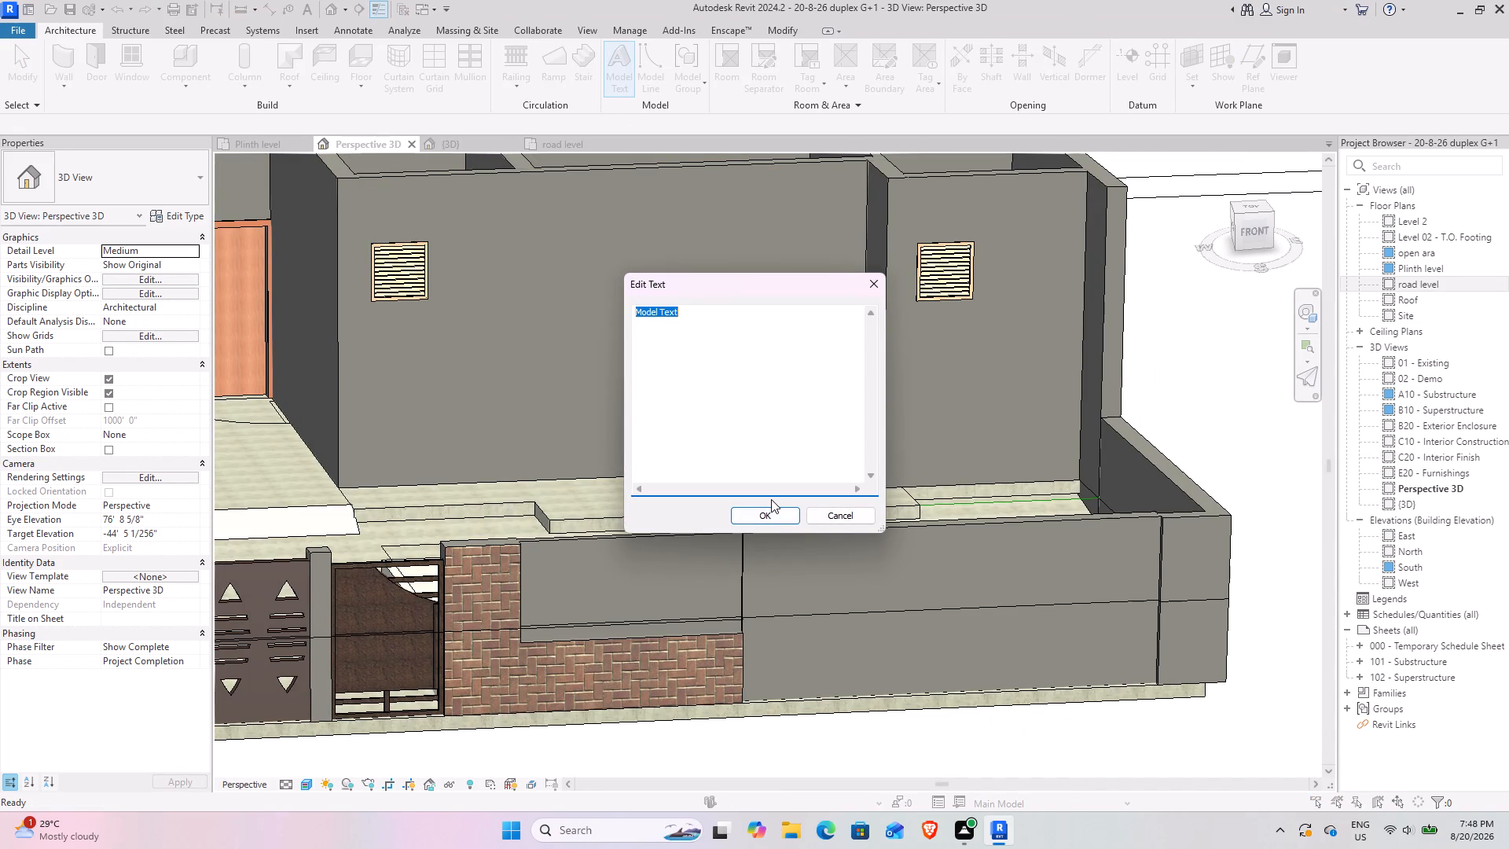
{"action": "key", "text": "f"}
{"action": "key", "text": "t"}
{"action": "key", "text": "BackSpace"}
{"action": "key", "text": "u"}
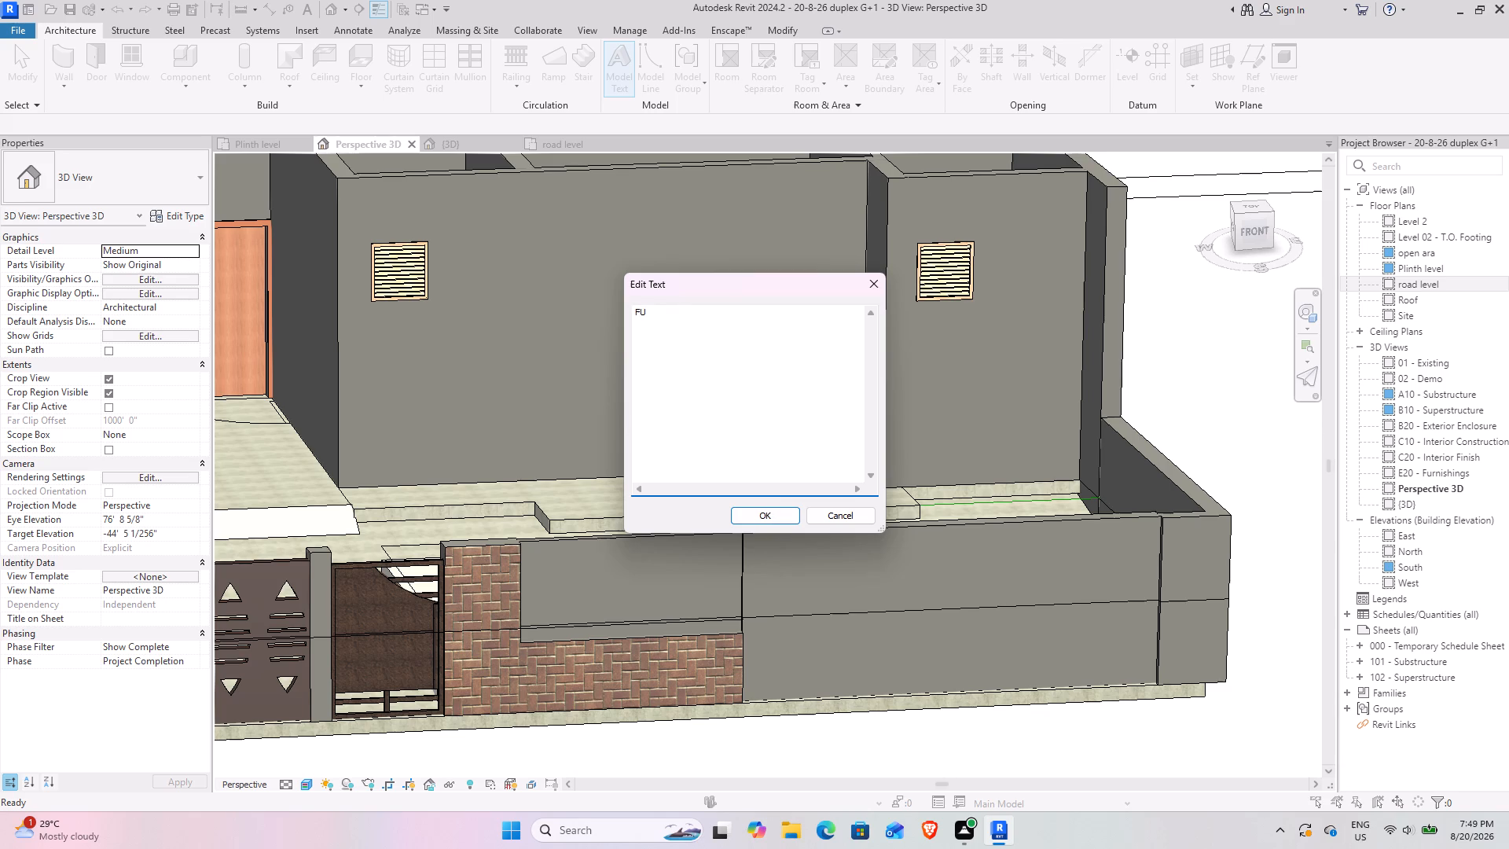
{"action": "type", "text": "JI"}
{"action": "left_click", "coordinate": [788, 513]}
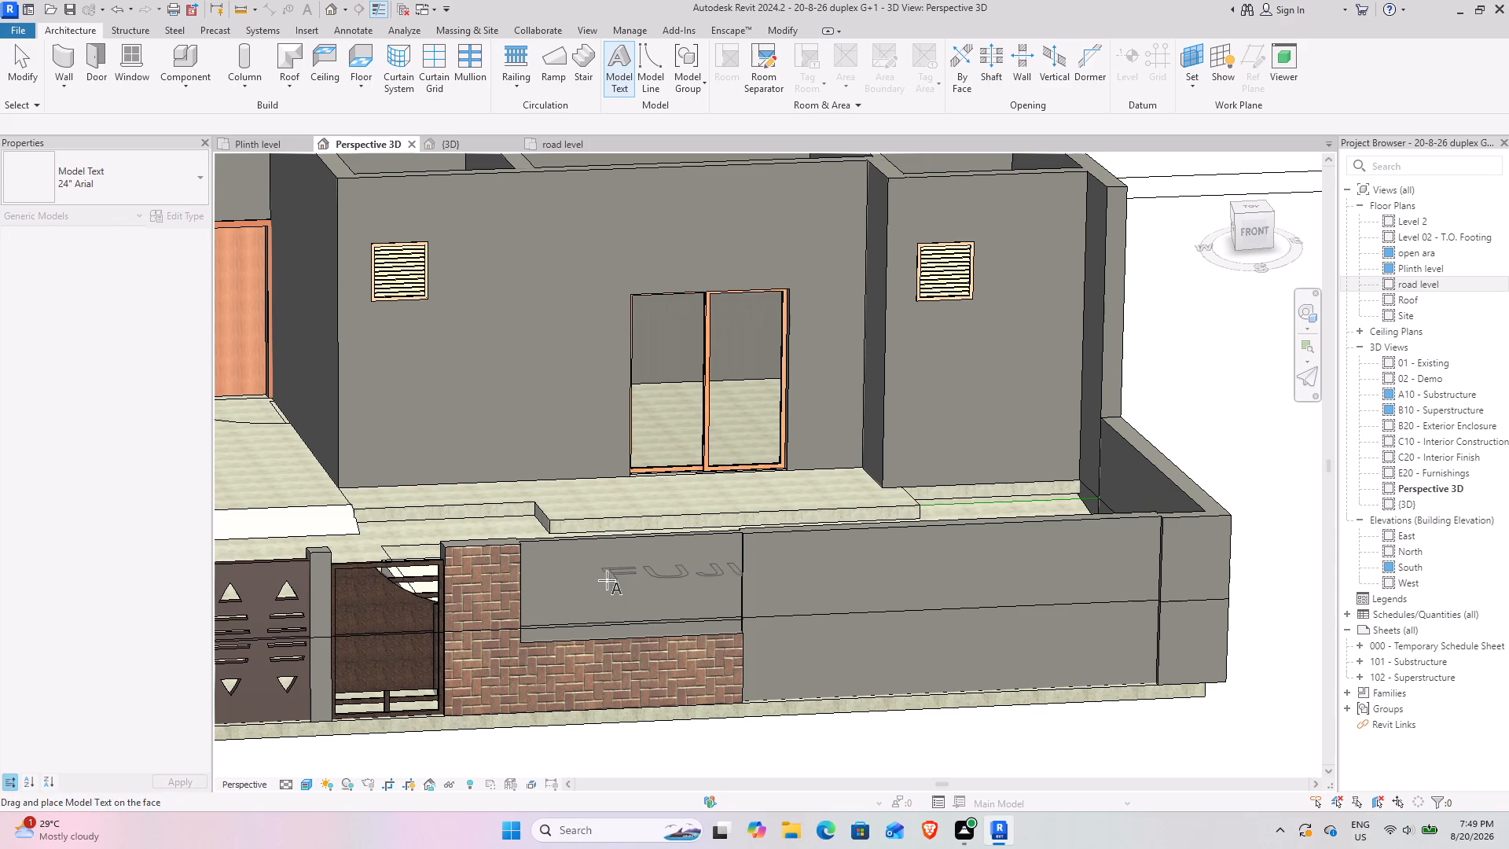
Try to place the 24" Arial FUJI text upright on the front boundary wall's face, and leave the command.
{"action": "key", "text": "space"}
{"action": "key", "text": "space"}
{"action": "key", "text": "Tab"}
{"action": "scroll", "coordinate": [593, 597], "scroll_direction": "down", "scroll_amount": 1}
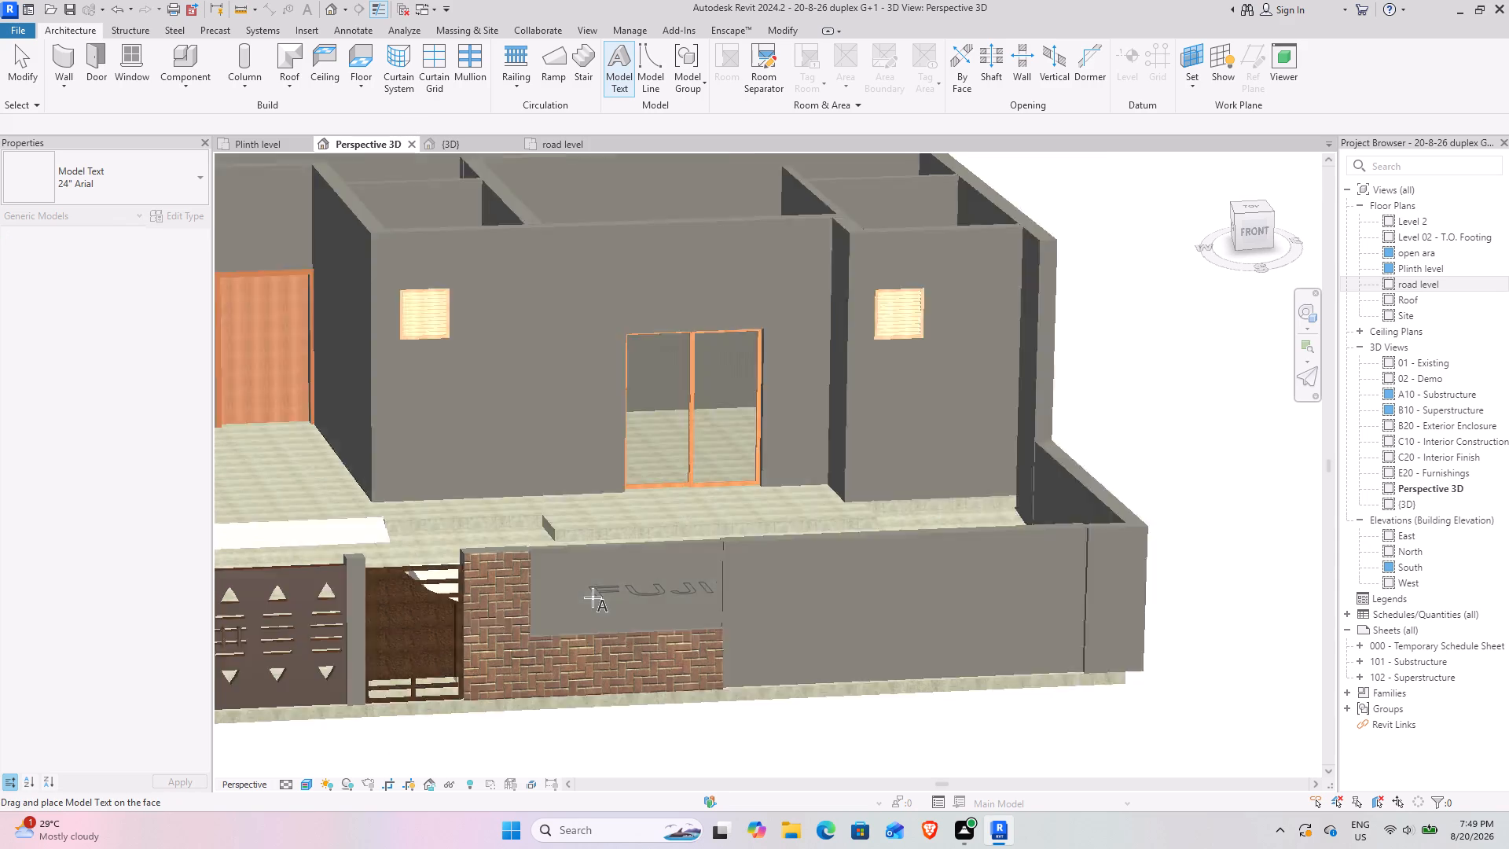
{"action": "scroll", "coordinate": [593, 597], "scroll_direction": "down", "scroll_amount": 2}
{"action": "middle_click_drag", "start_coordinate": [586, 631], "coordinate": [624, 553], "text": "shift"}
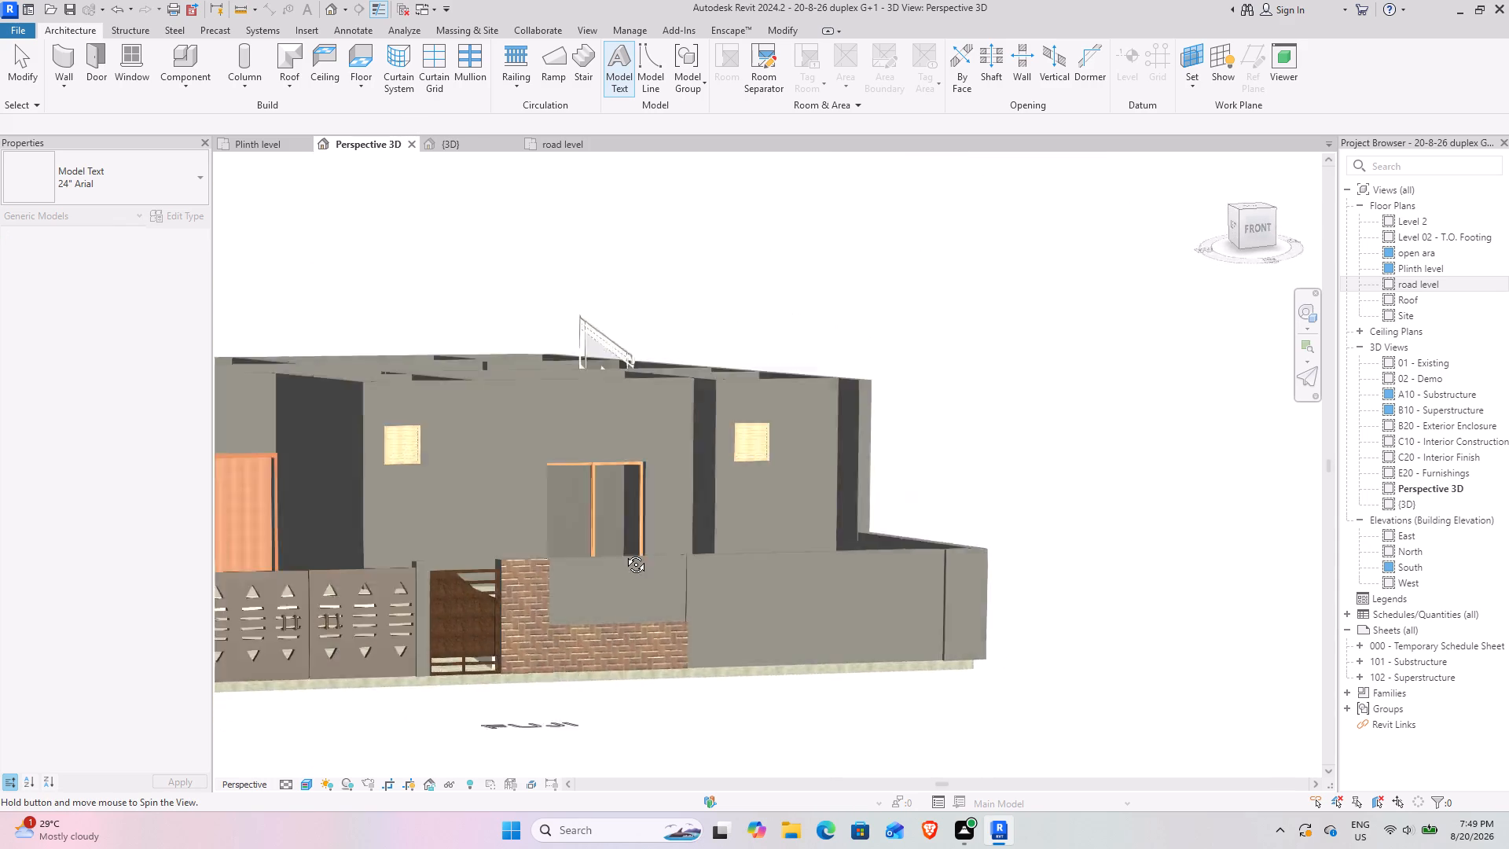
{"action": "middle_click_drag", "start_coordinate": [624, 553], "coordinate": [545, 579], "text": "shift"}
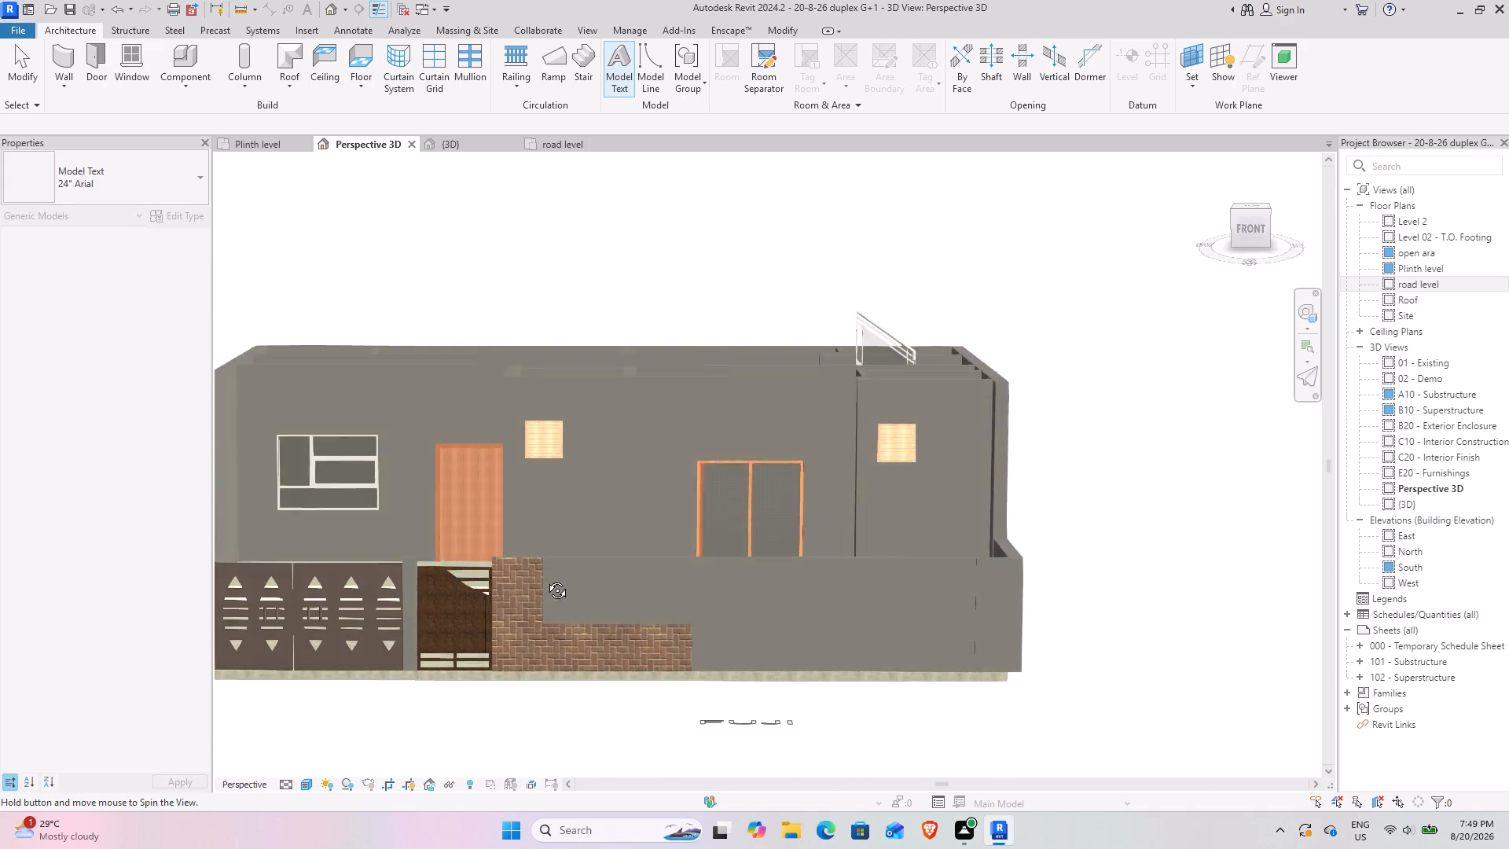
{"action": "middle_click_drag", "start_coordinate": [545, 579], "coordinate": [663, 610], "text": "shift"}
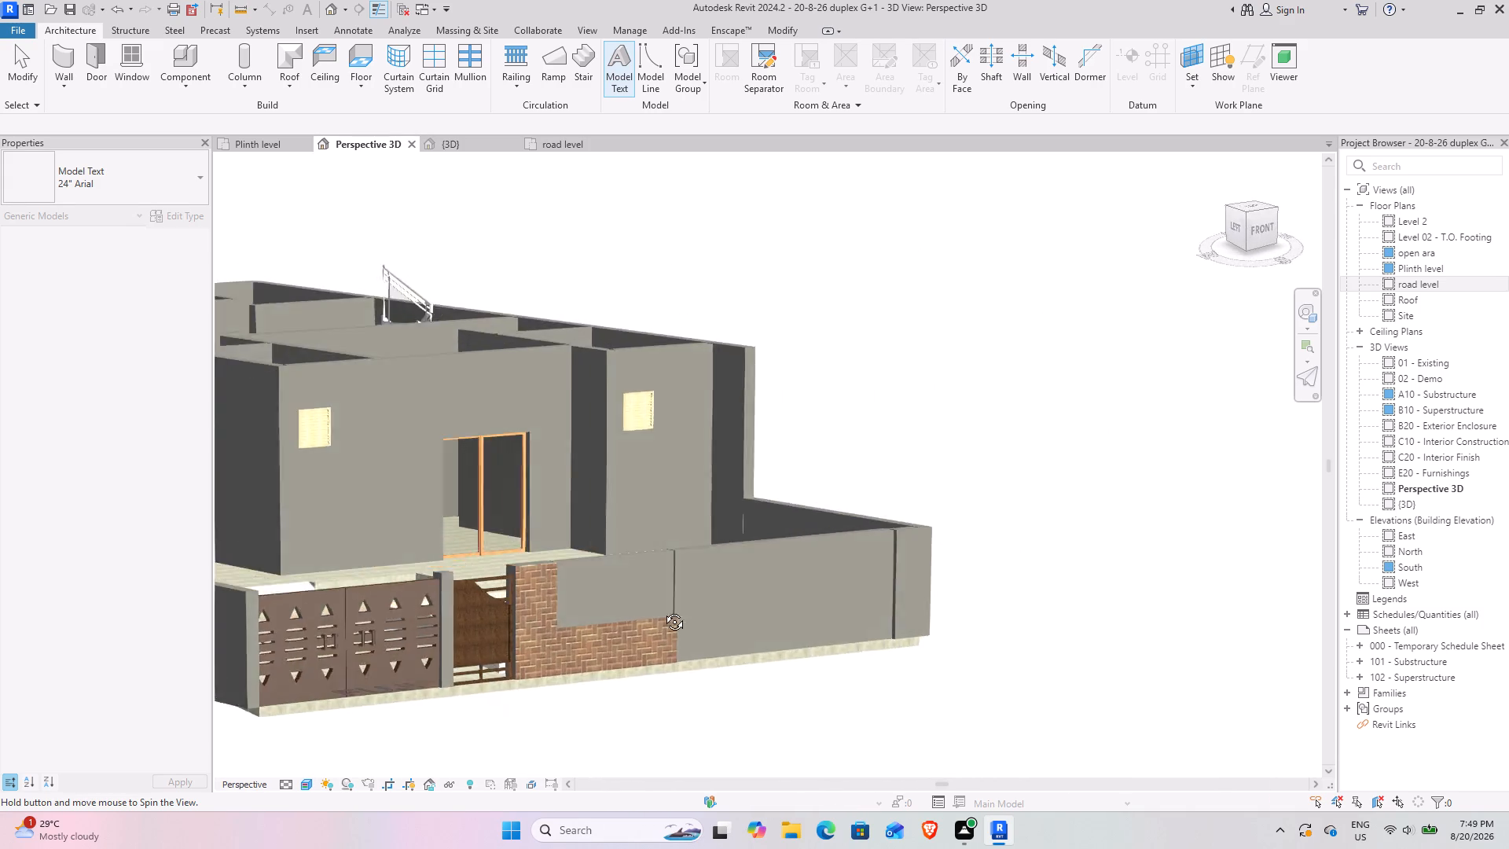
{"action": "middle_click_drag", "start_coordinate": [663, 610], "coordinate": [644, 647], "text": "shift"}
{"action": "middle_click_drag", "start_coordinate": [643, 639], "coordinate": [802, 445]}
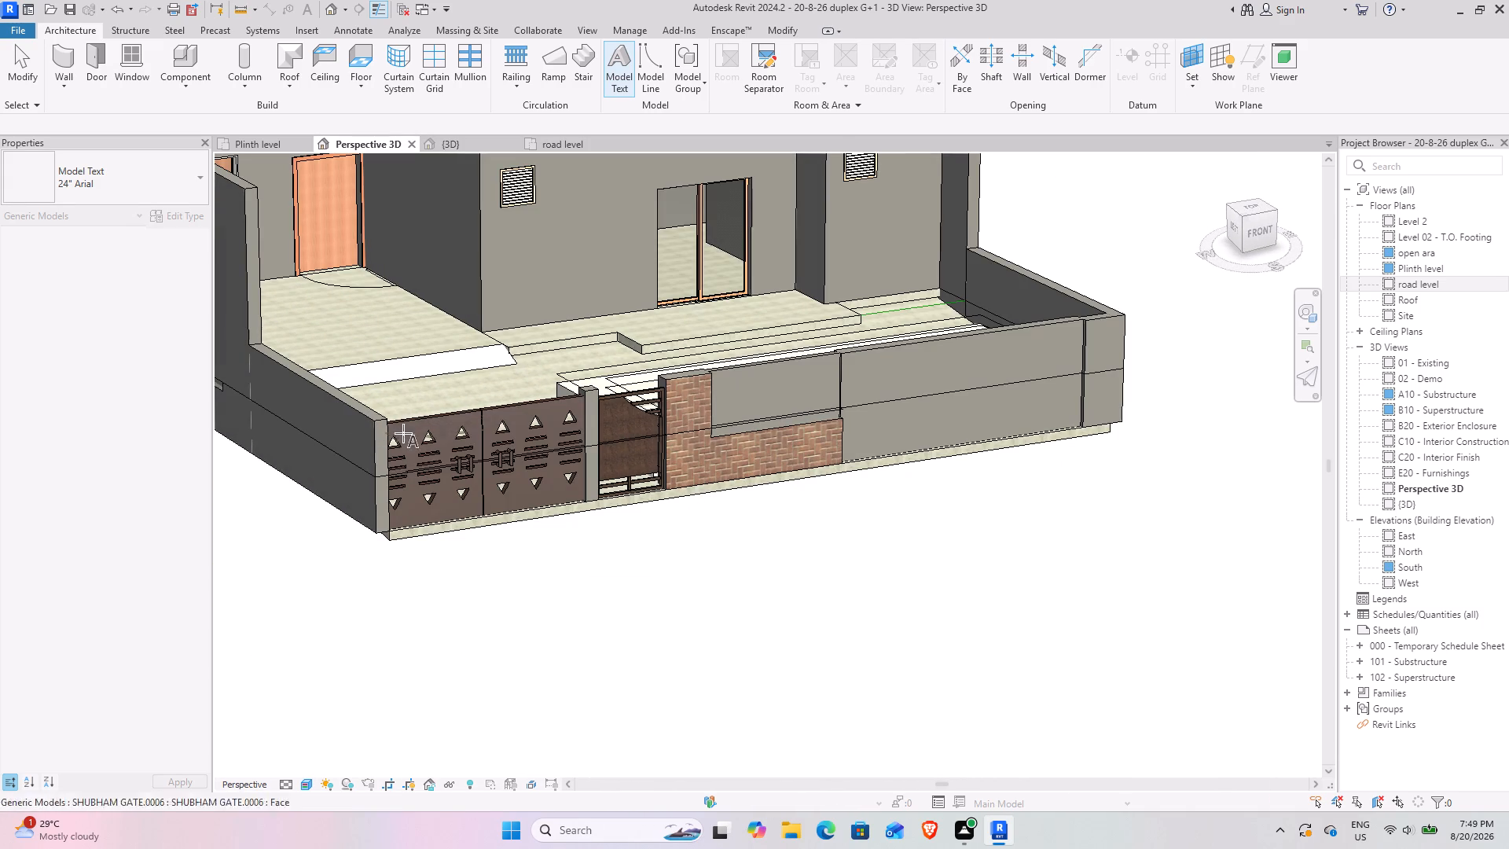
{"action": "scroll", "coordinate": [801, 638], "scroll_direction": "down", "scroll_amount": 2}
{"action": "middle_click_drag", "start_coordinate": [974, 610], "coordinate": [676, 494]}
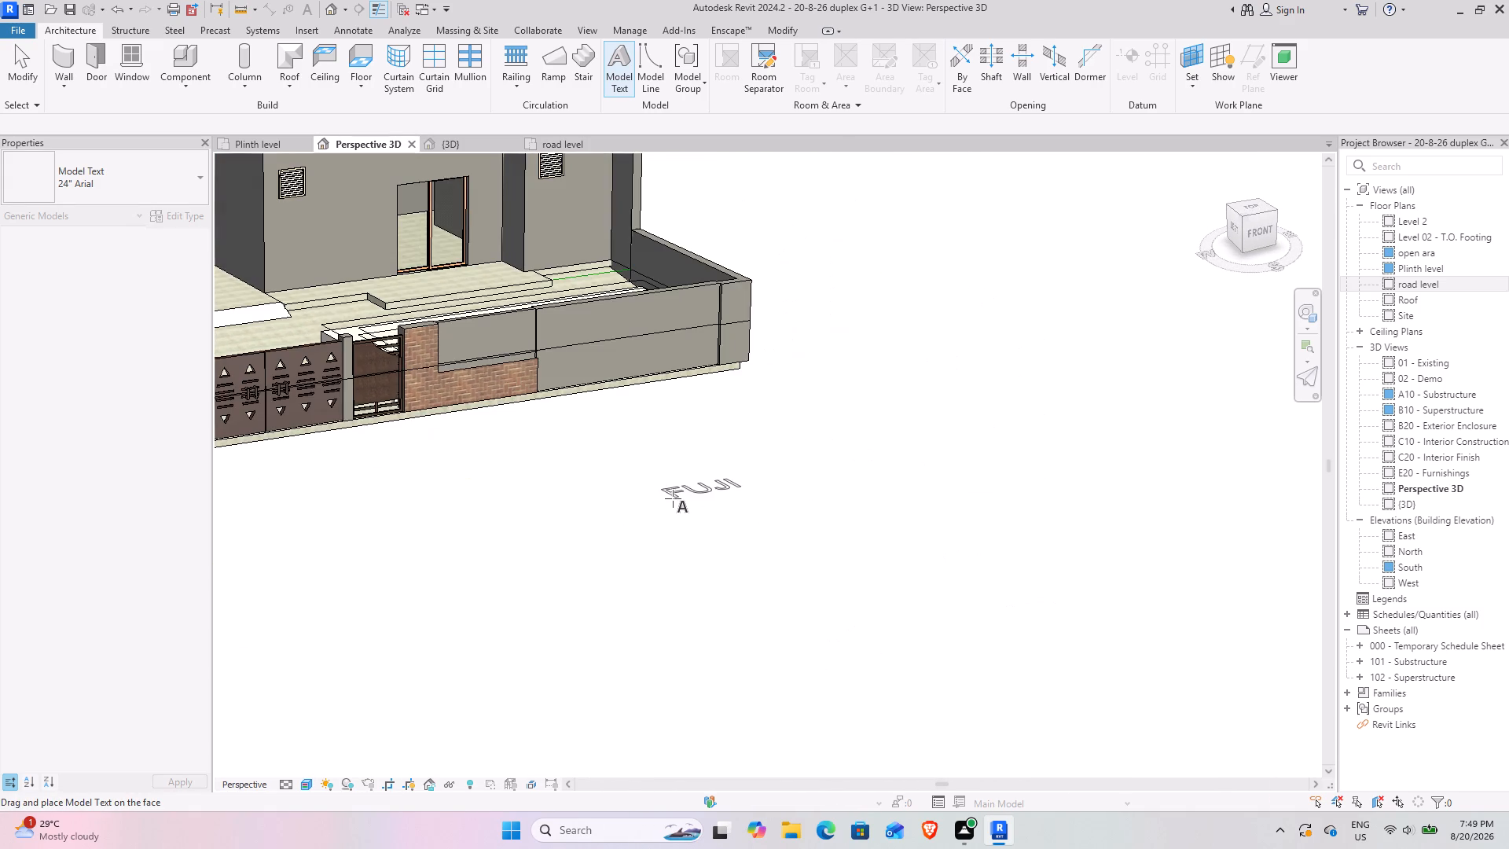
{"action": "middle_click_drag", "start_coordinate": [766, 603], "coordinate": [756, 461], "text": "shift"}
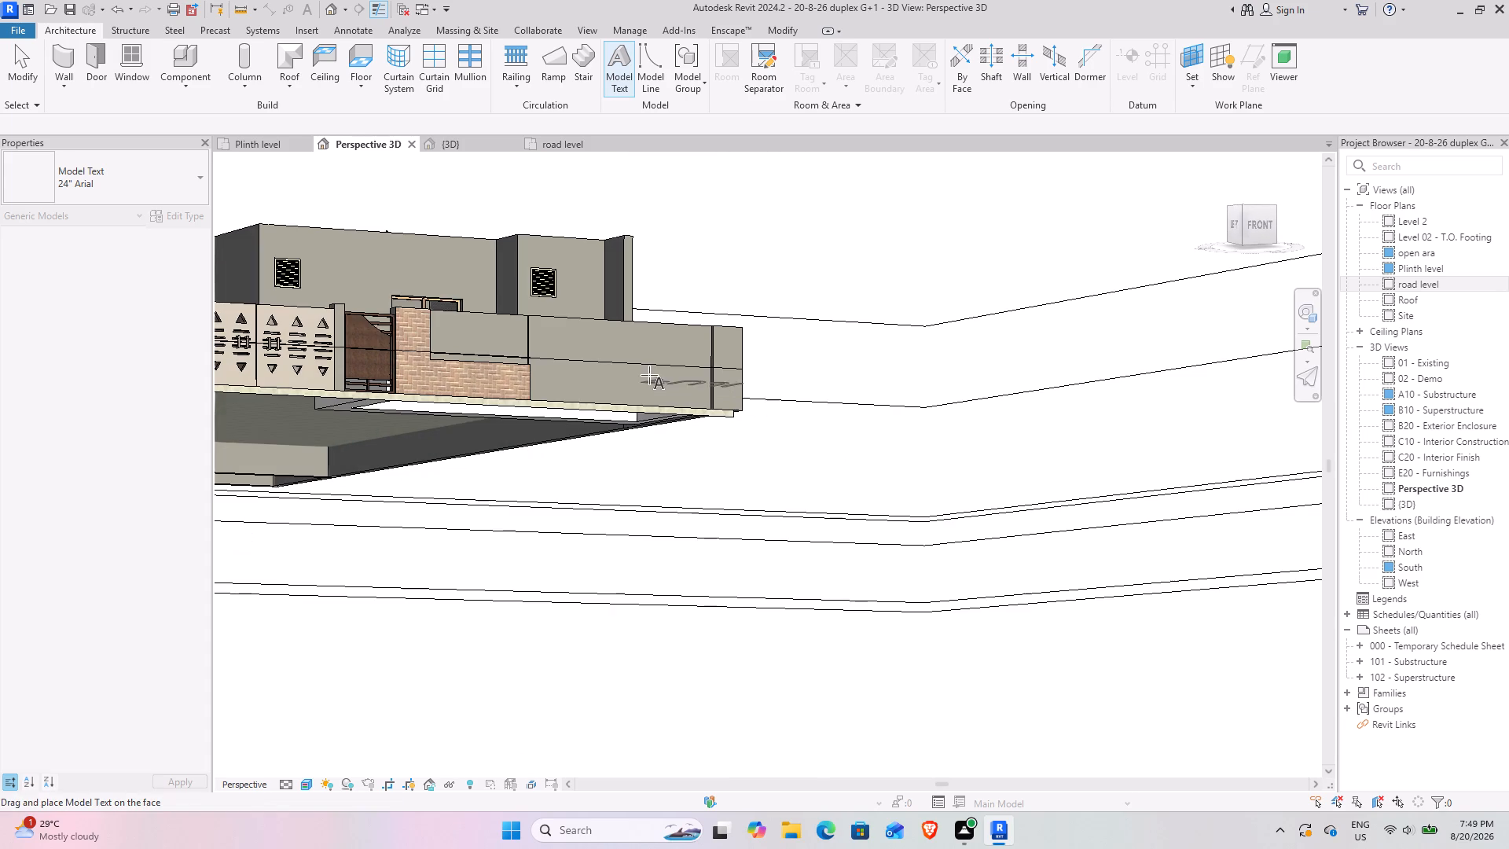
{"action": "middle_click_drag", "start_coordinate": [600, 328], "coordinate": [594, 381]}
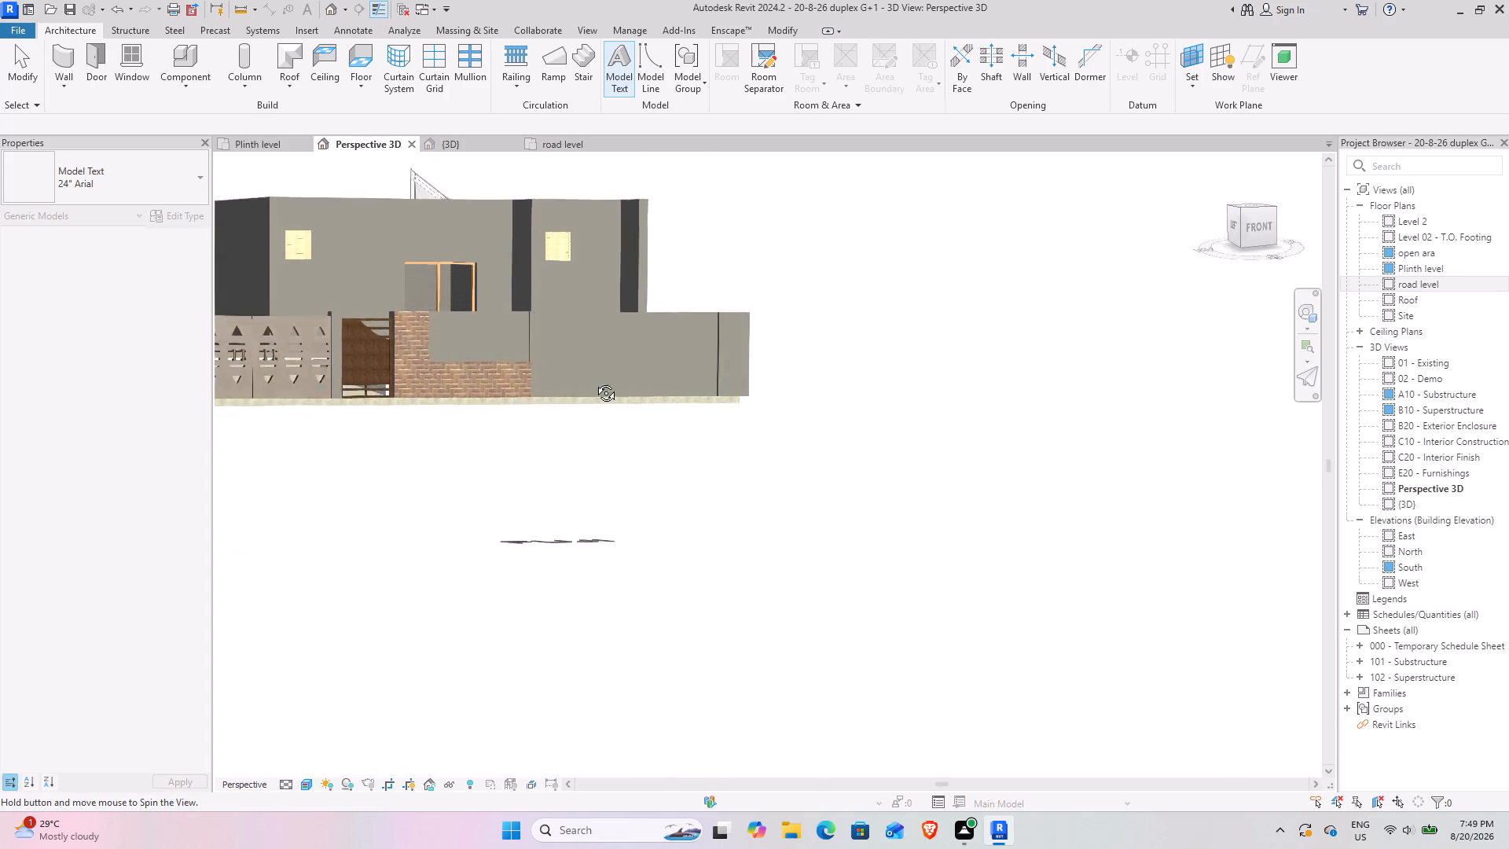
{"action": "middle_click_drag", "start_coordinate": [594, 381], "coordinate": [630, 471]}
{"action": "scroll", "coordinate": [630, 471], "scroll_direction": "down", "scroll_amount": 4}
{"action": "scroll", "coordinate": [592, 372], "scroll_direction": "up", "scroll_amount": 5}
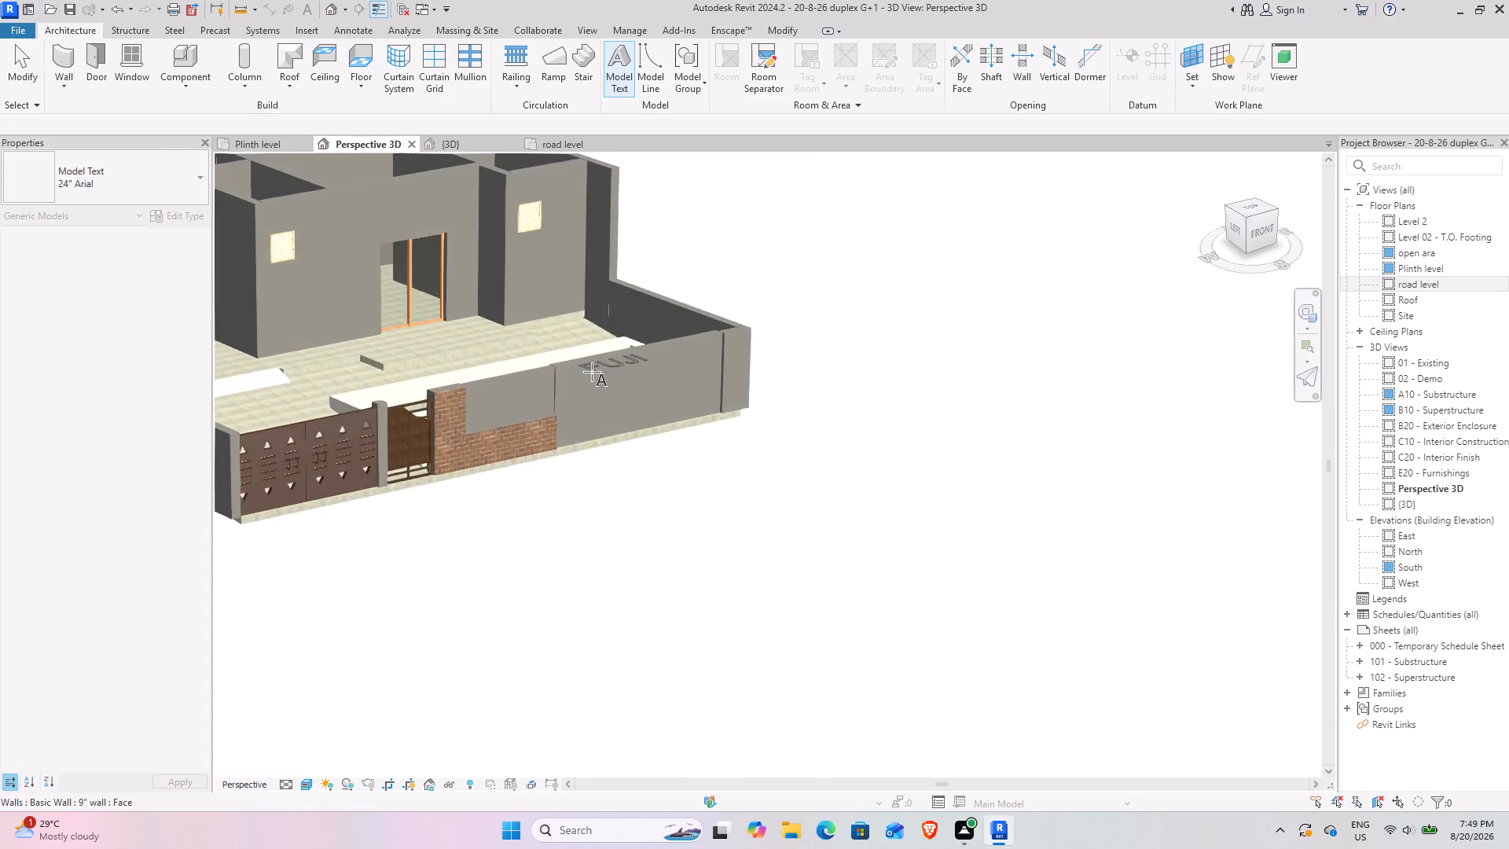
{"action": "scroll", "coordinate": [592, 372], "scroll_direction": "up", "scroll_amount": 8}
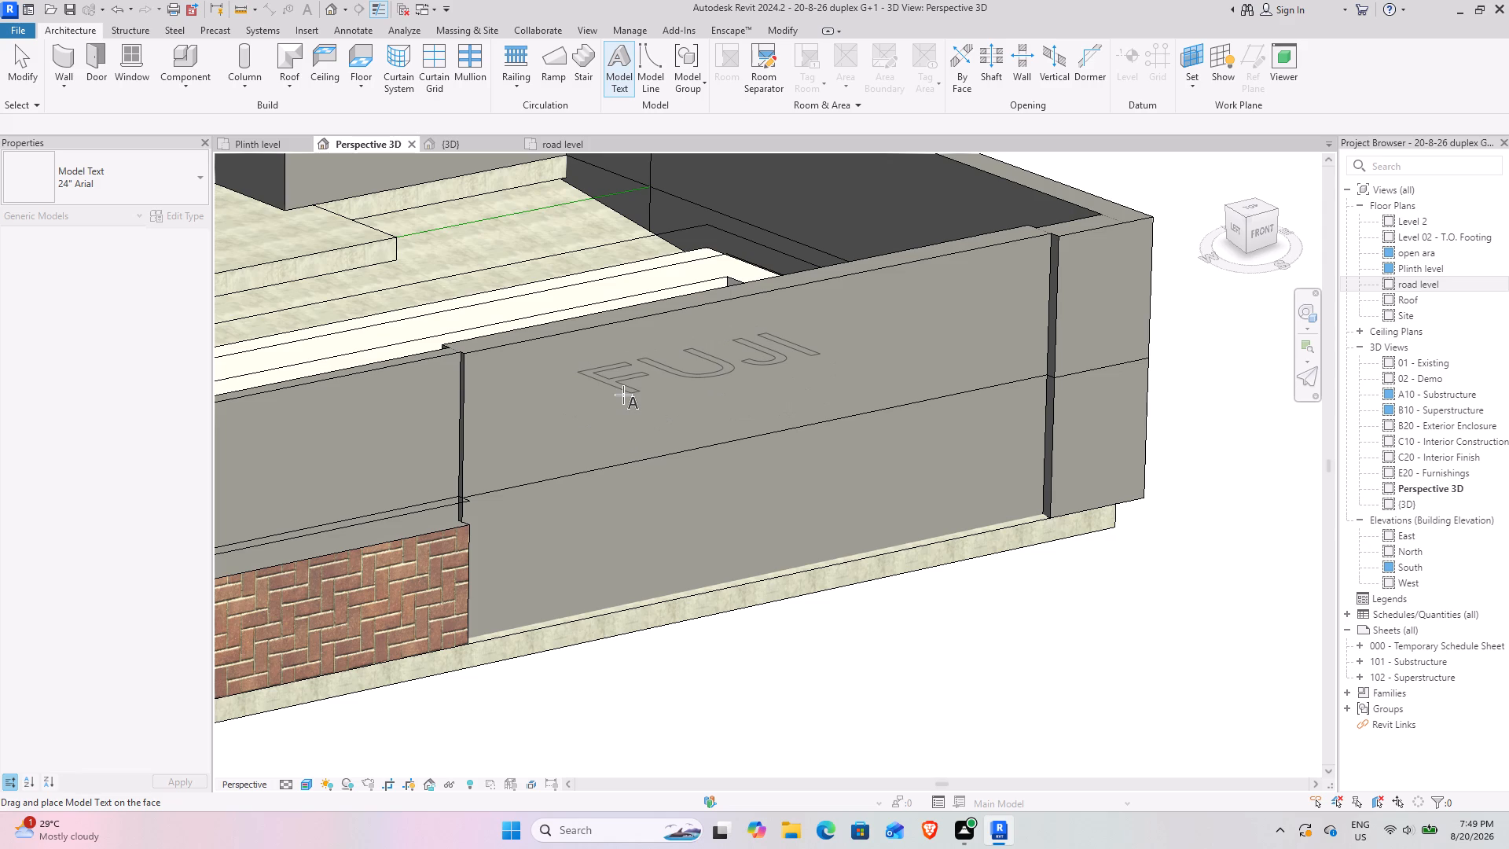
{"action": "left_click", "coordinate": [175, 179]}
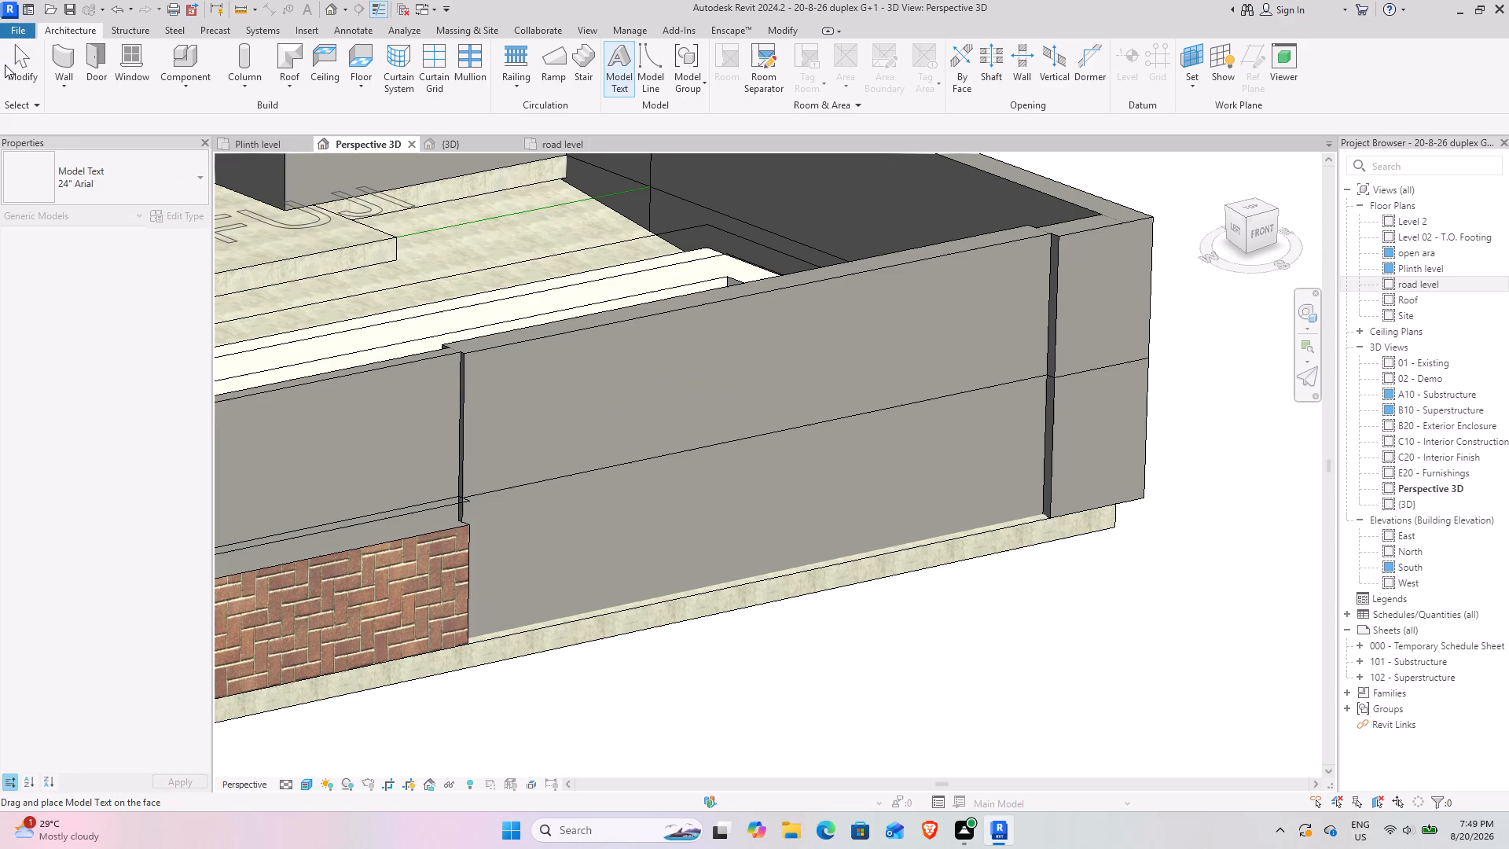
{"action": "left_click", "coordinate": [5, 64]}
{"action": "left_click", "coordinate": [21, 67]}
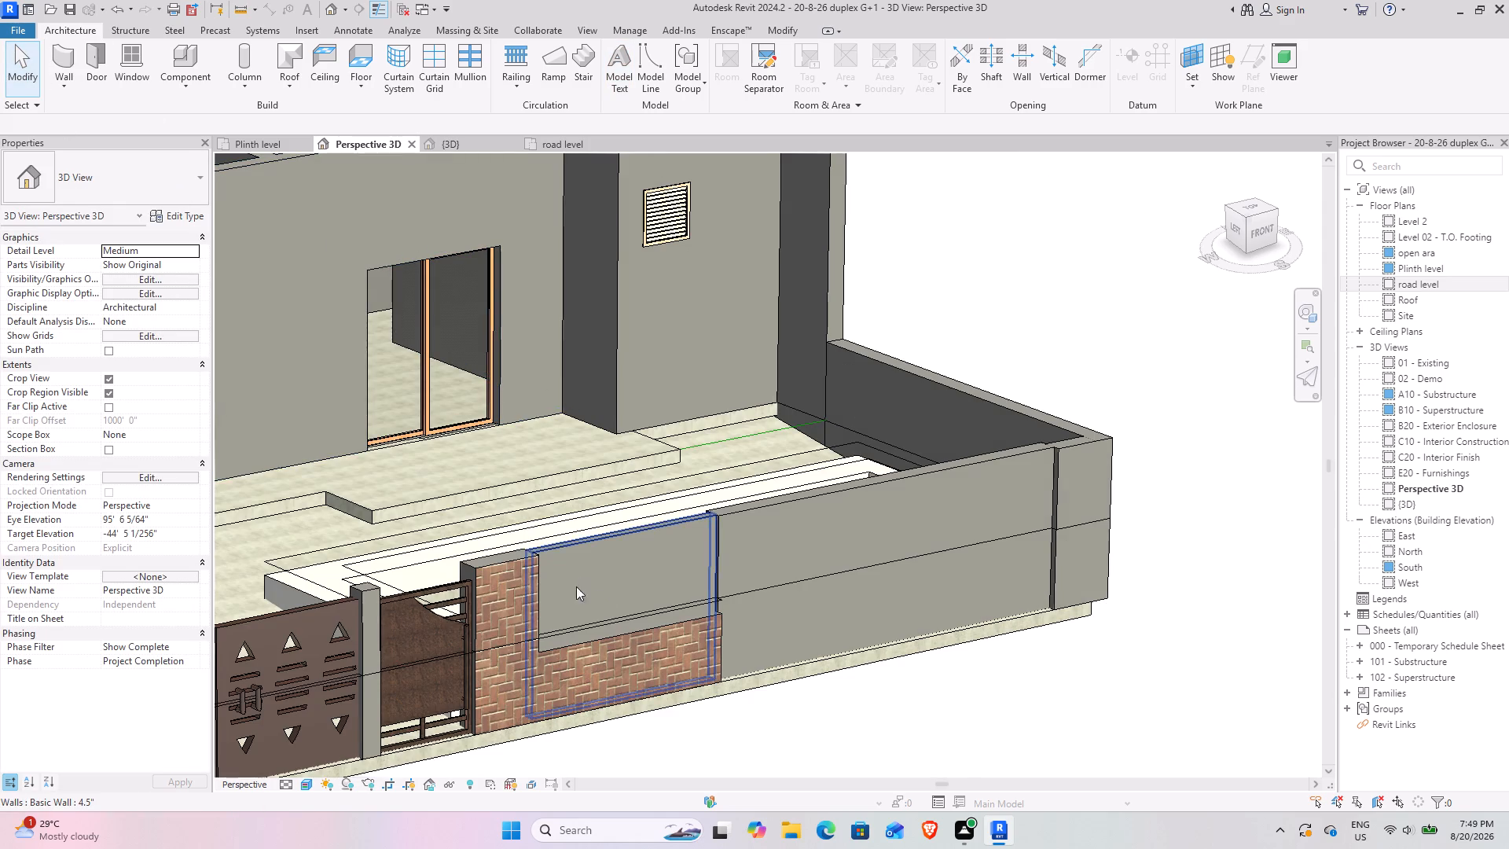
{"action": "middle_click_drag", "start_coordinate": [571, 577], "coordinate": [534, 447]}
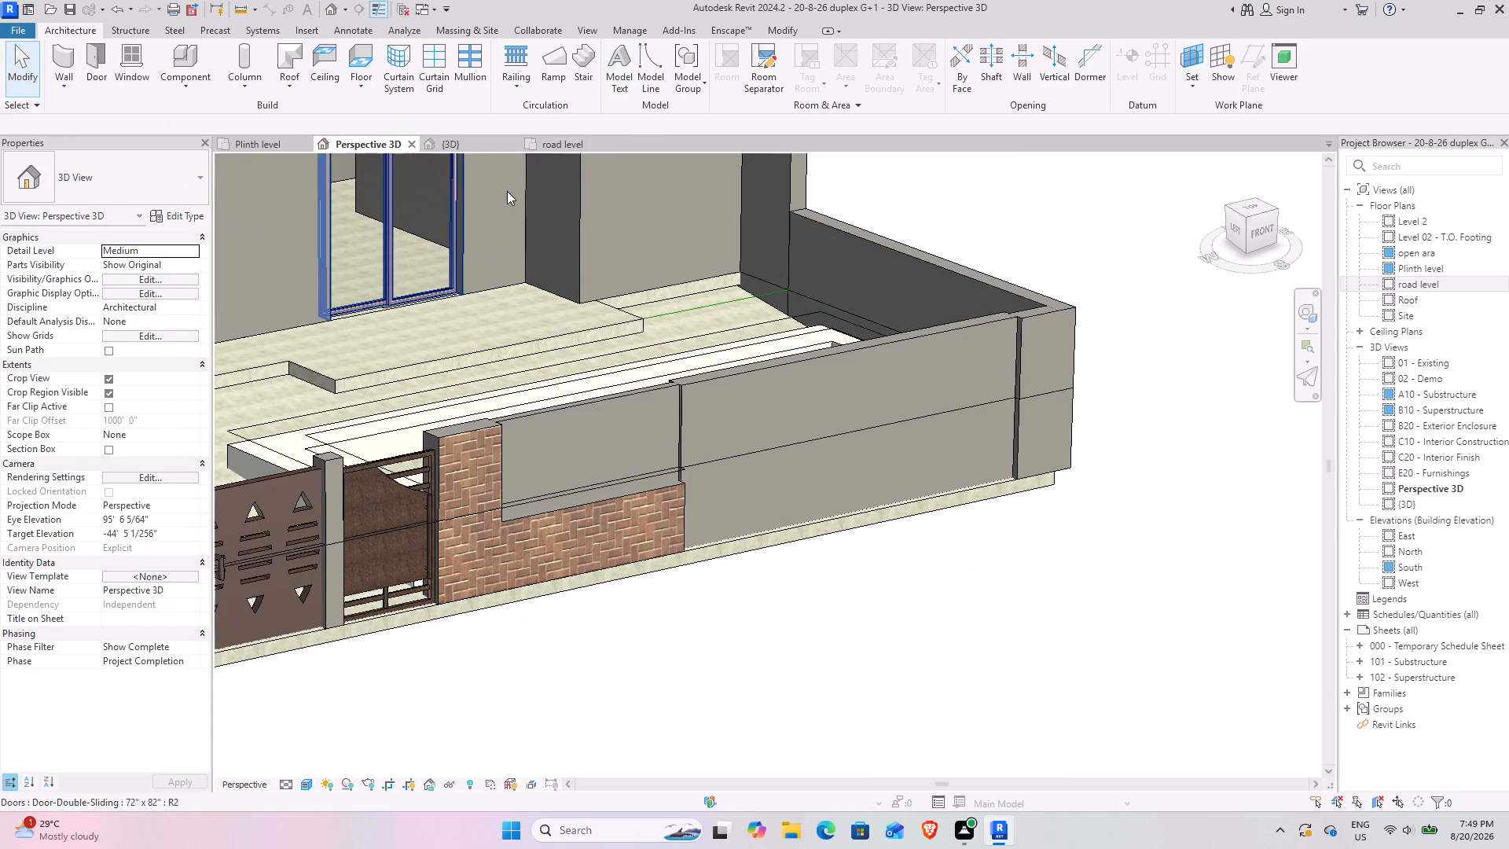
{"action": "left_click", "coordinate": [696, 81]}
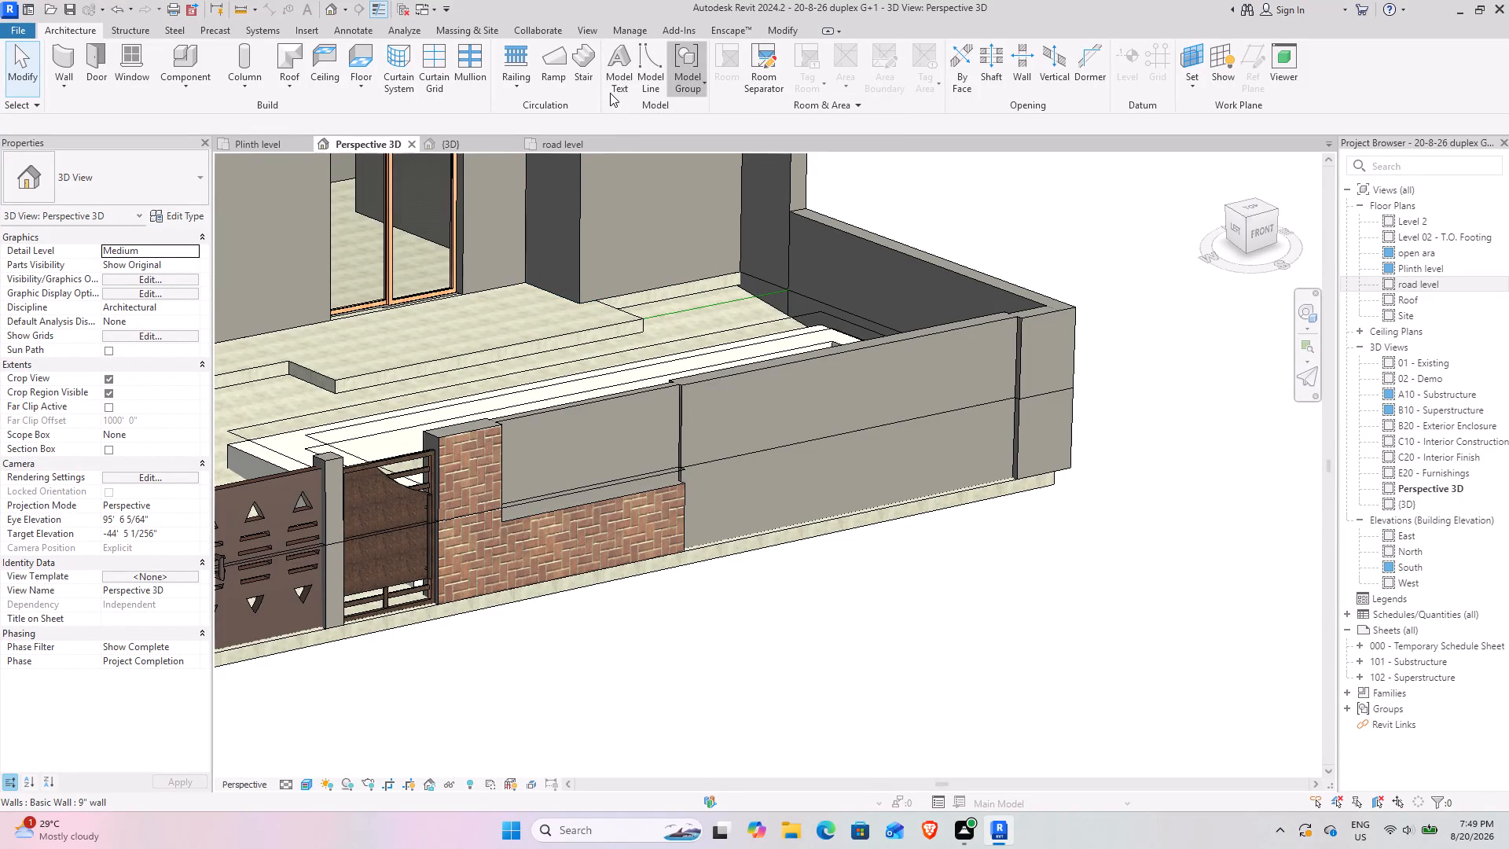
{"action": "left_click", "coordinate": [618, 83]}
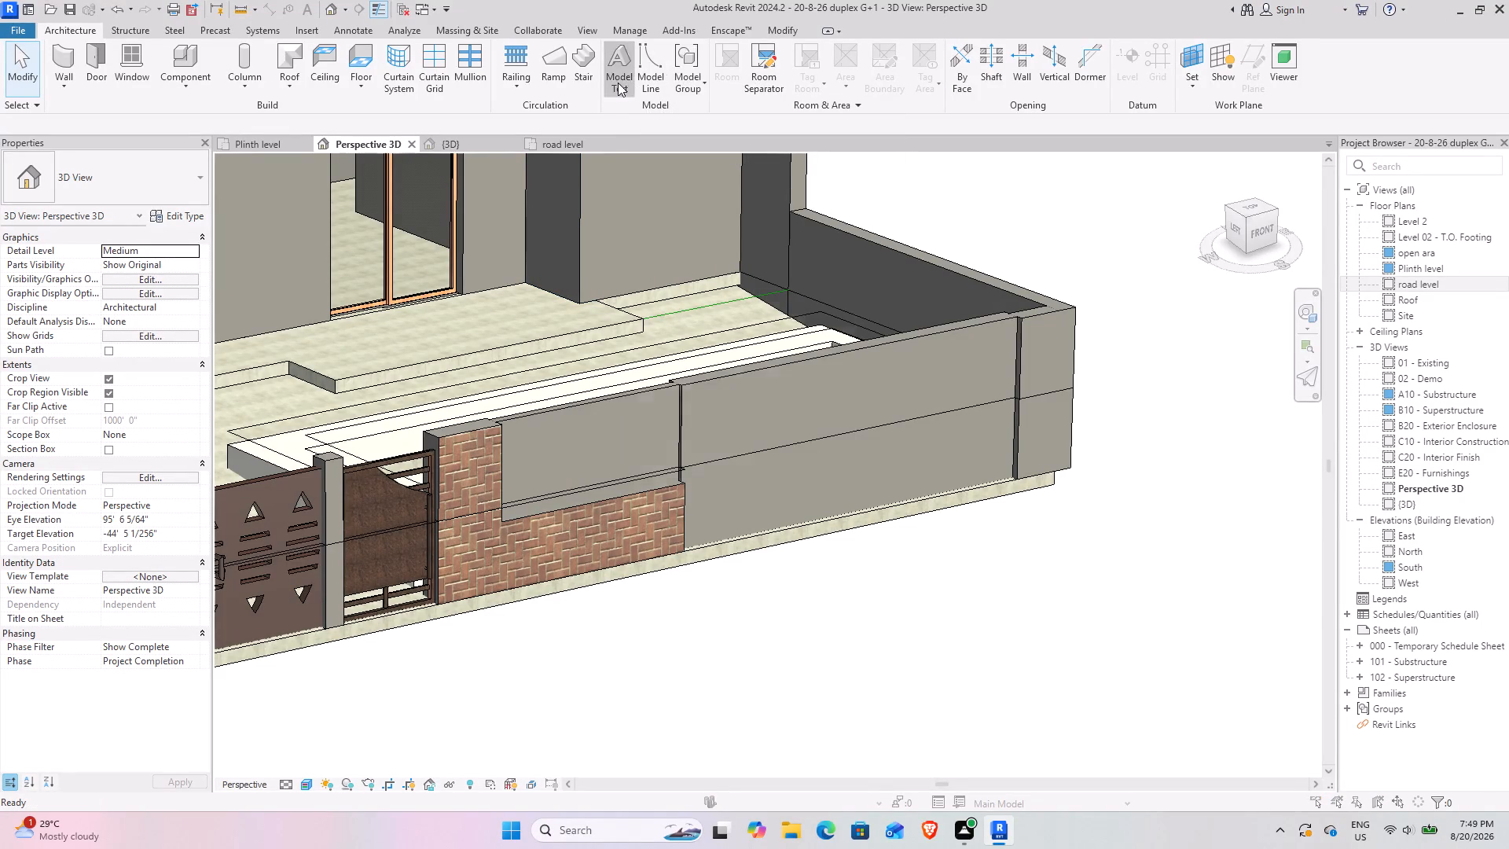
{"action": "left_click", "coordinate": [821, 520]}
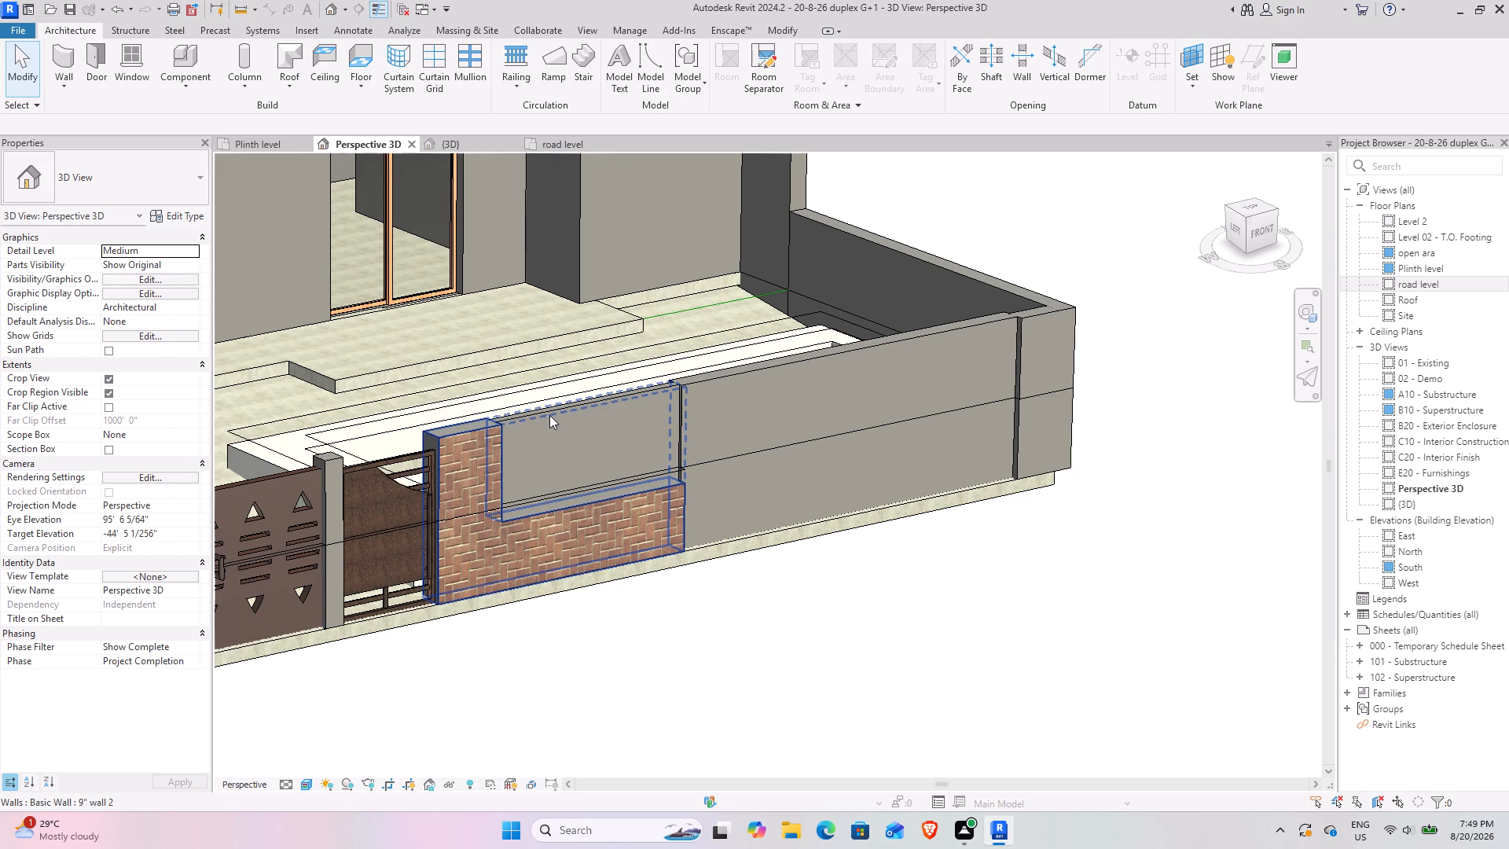
Set the work plane by picking the front plane of the 4.5" infill wall above the low brick strip.
{"action": "left_click", "coordinate": [1192, 90]}
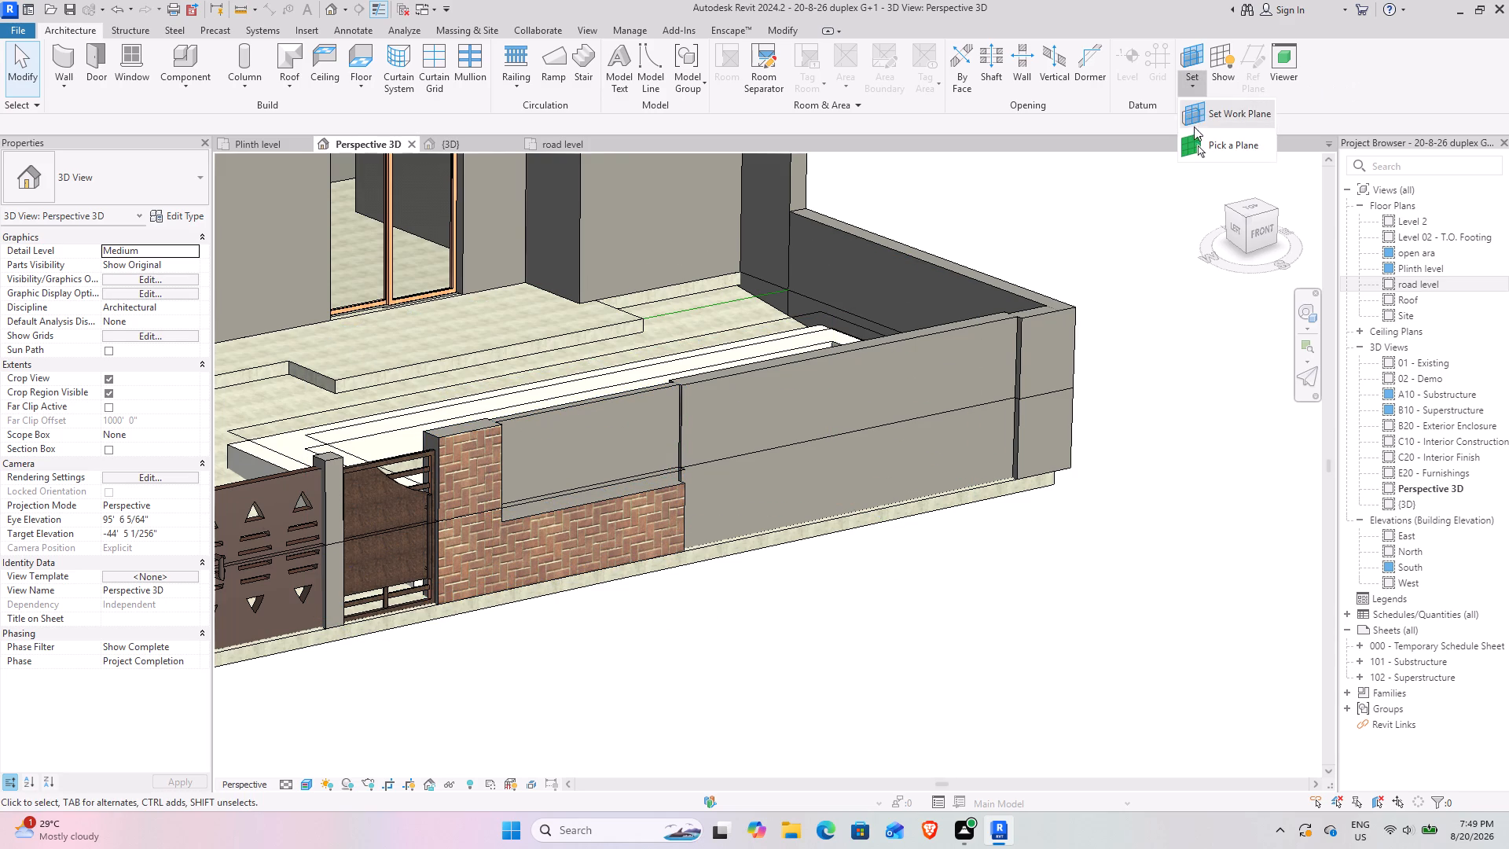
{"action": "left_click", "coordinate": [1196, 130]}
{"action": "left_click", "coordinate": [1197, 149]}
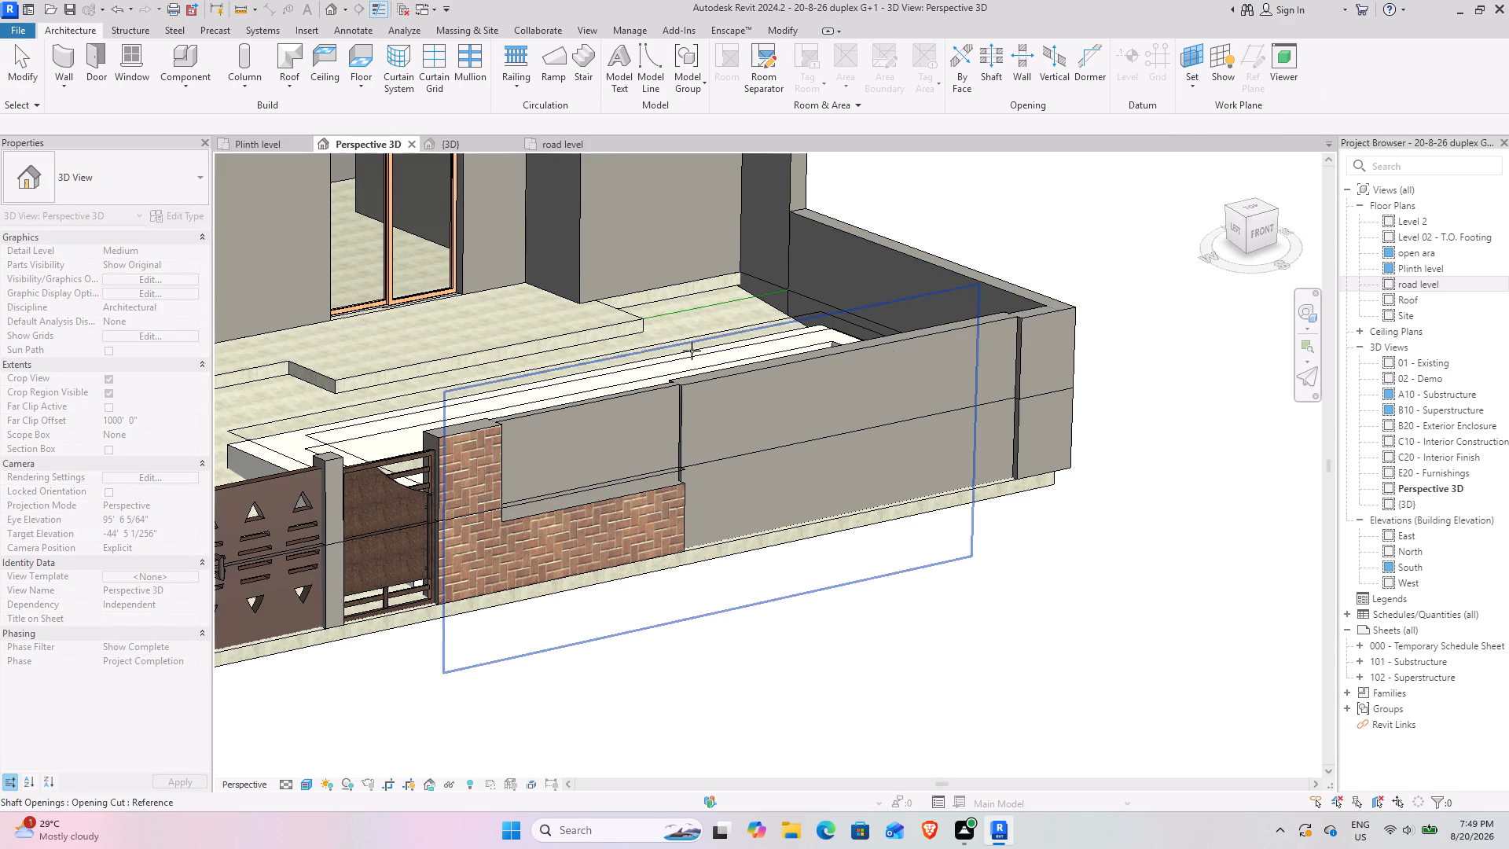
{"action": "left_click", "coordinate": [574, 411]}
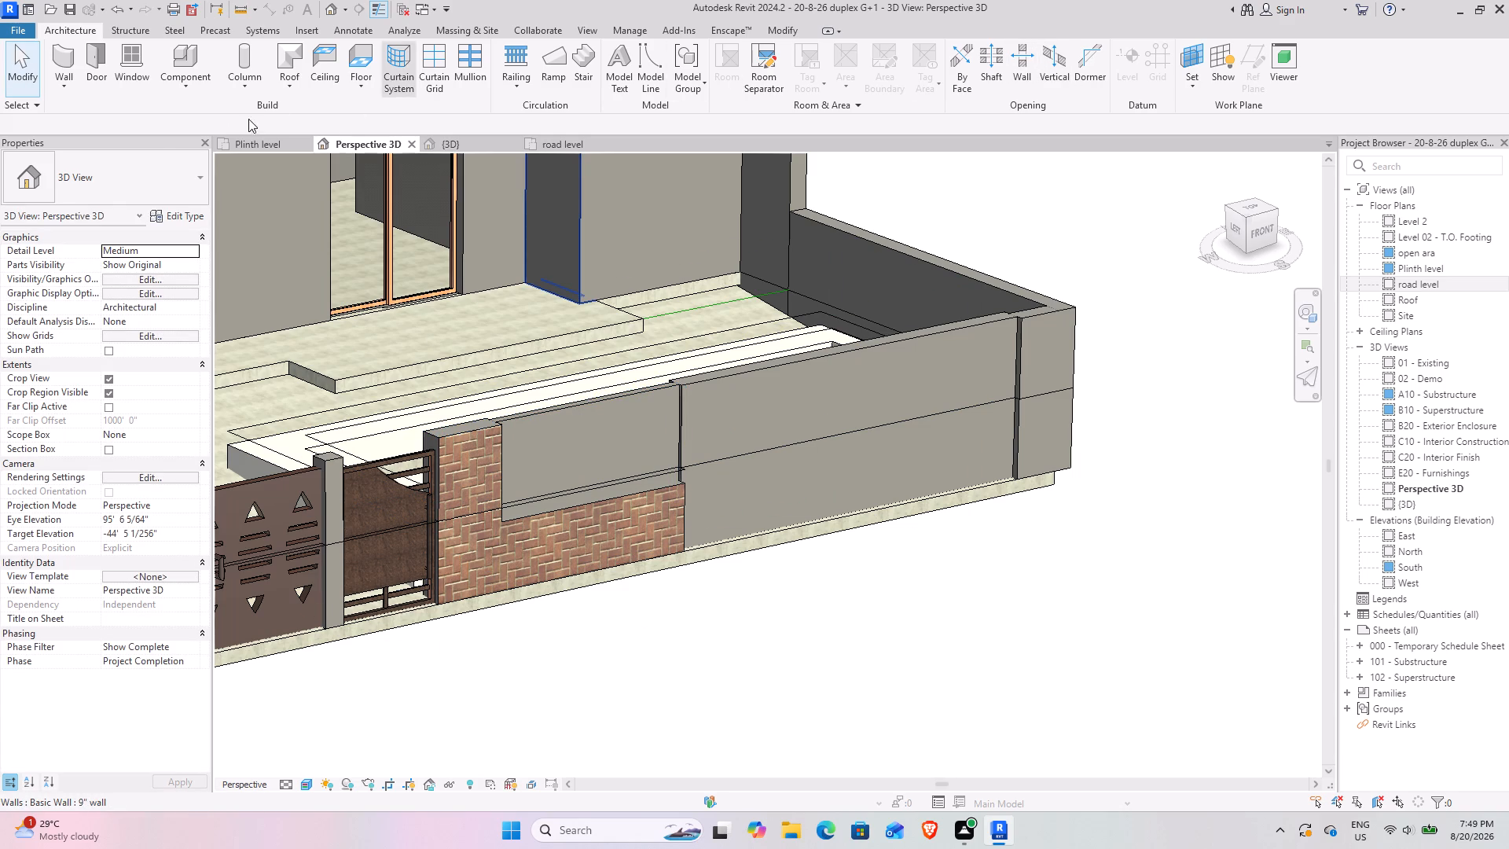
Place a 24" Arial model text with the default wording on the front face of the 4.5" infill wall.
{"action": "left_click", "coordinate": [632, 66]}
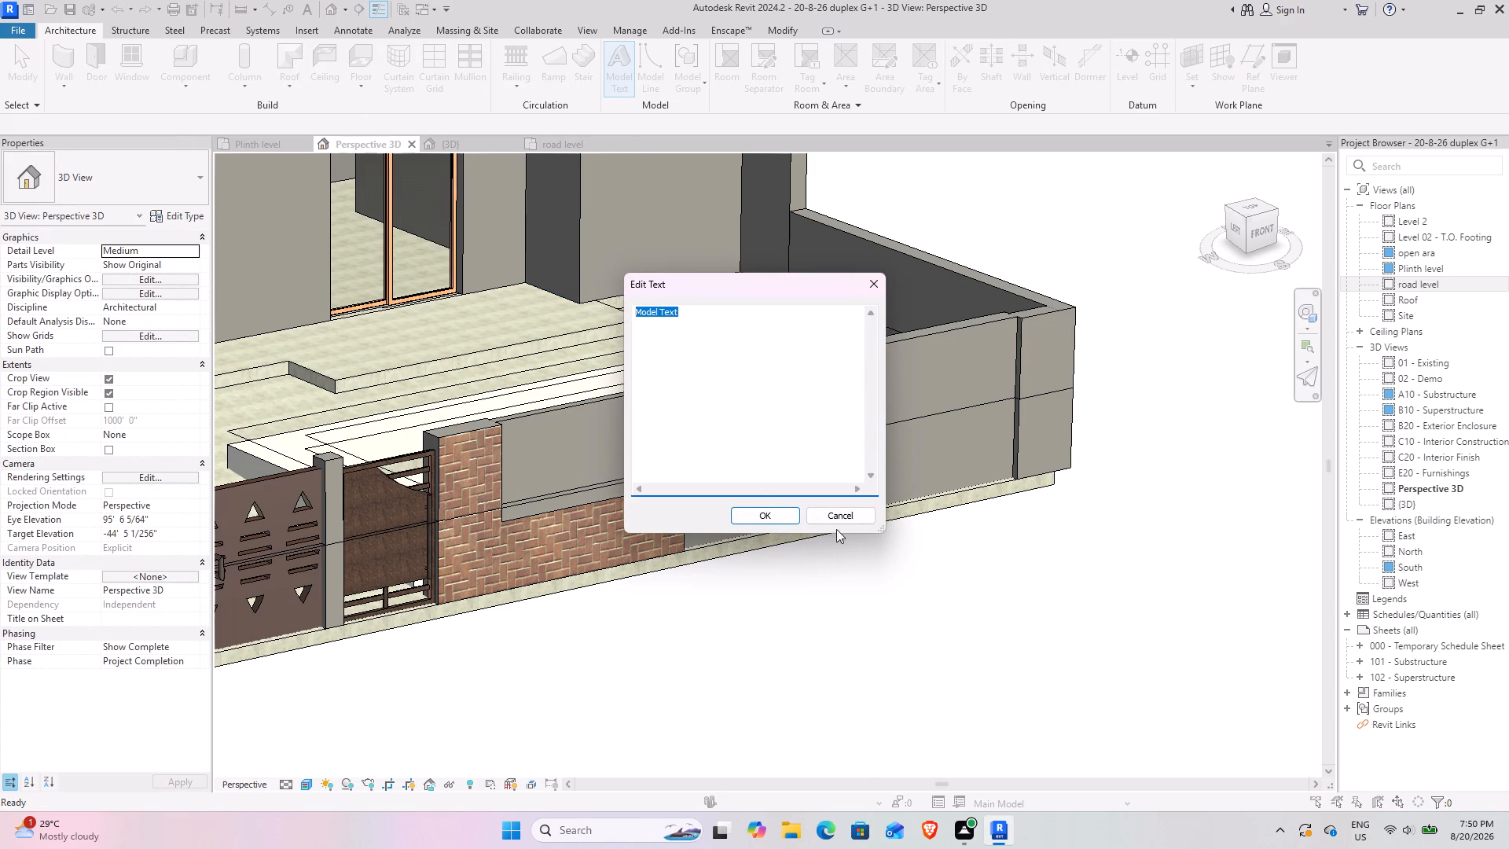
{"action": "left_click", "coordinate": [777, 507]}
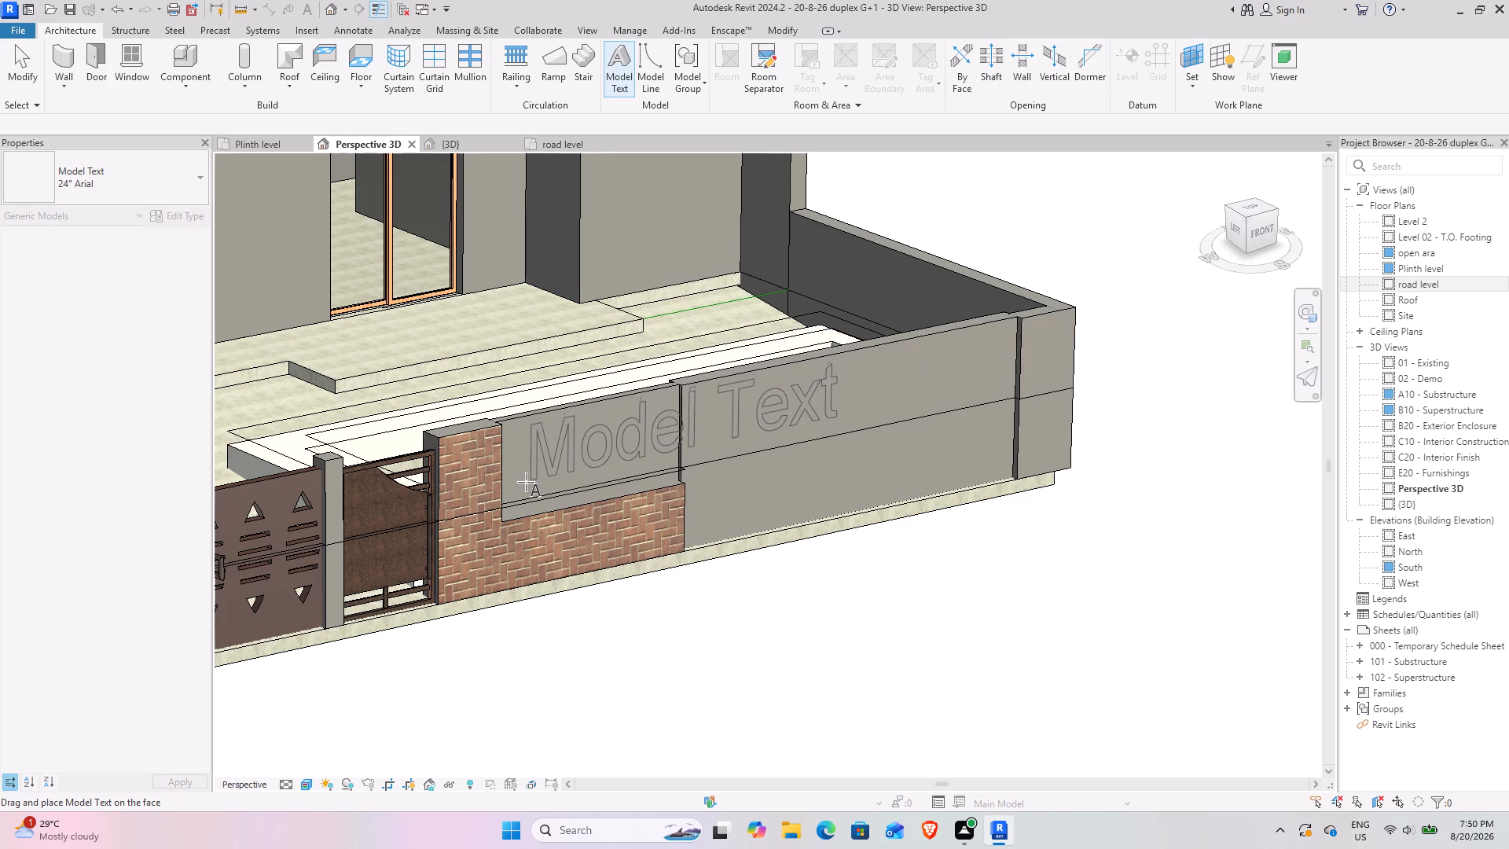
{"action": "scroll", "coordinate": [512, 483], "scroll_direction": "up", "scroll_amount": 3}
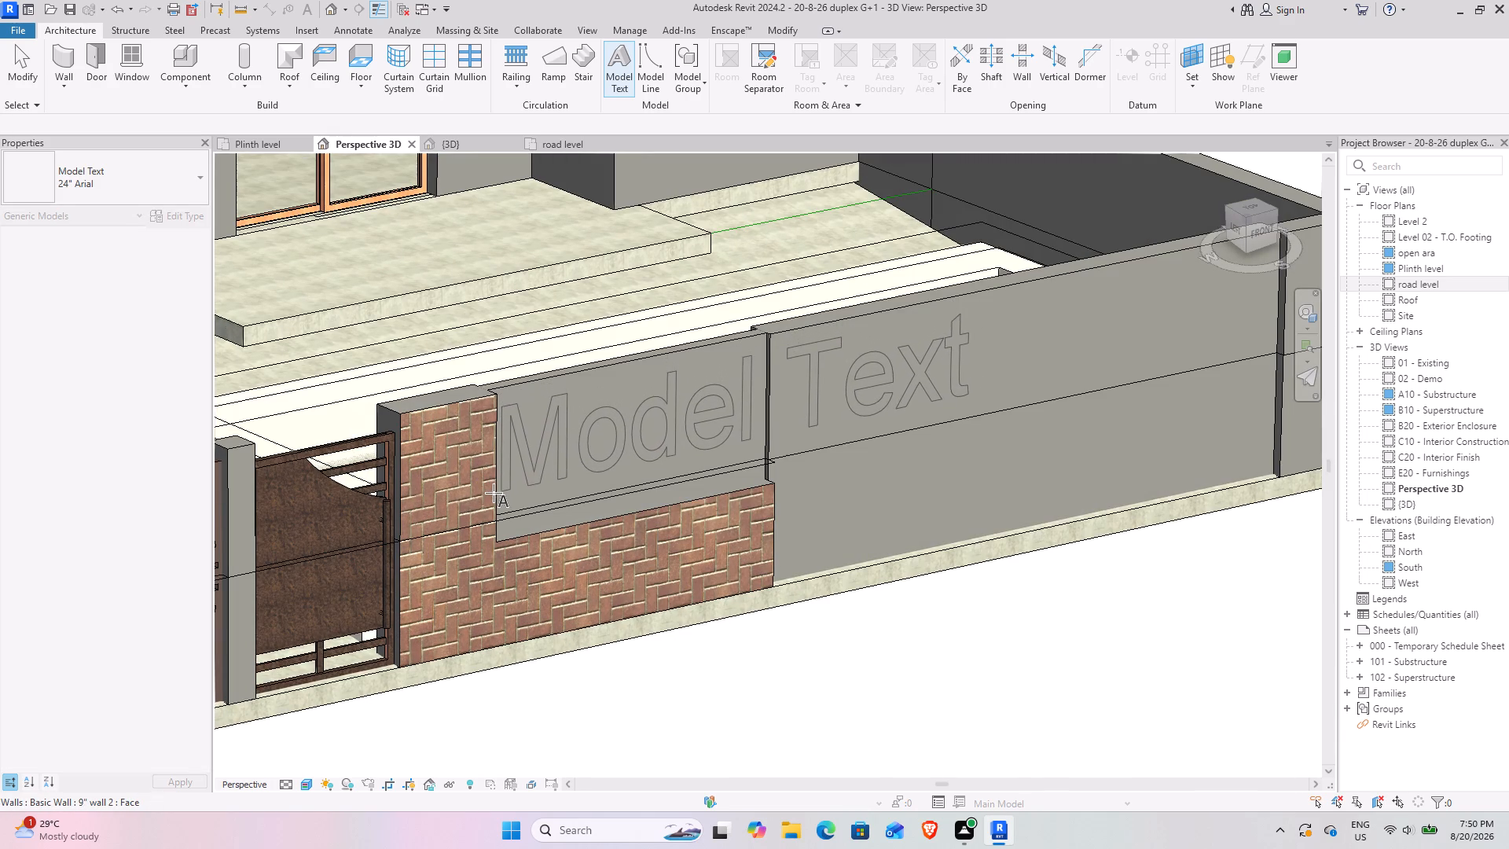
{"action": "left_click", "coordinate": [514, 488]}
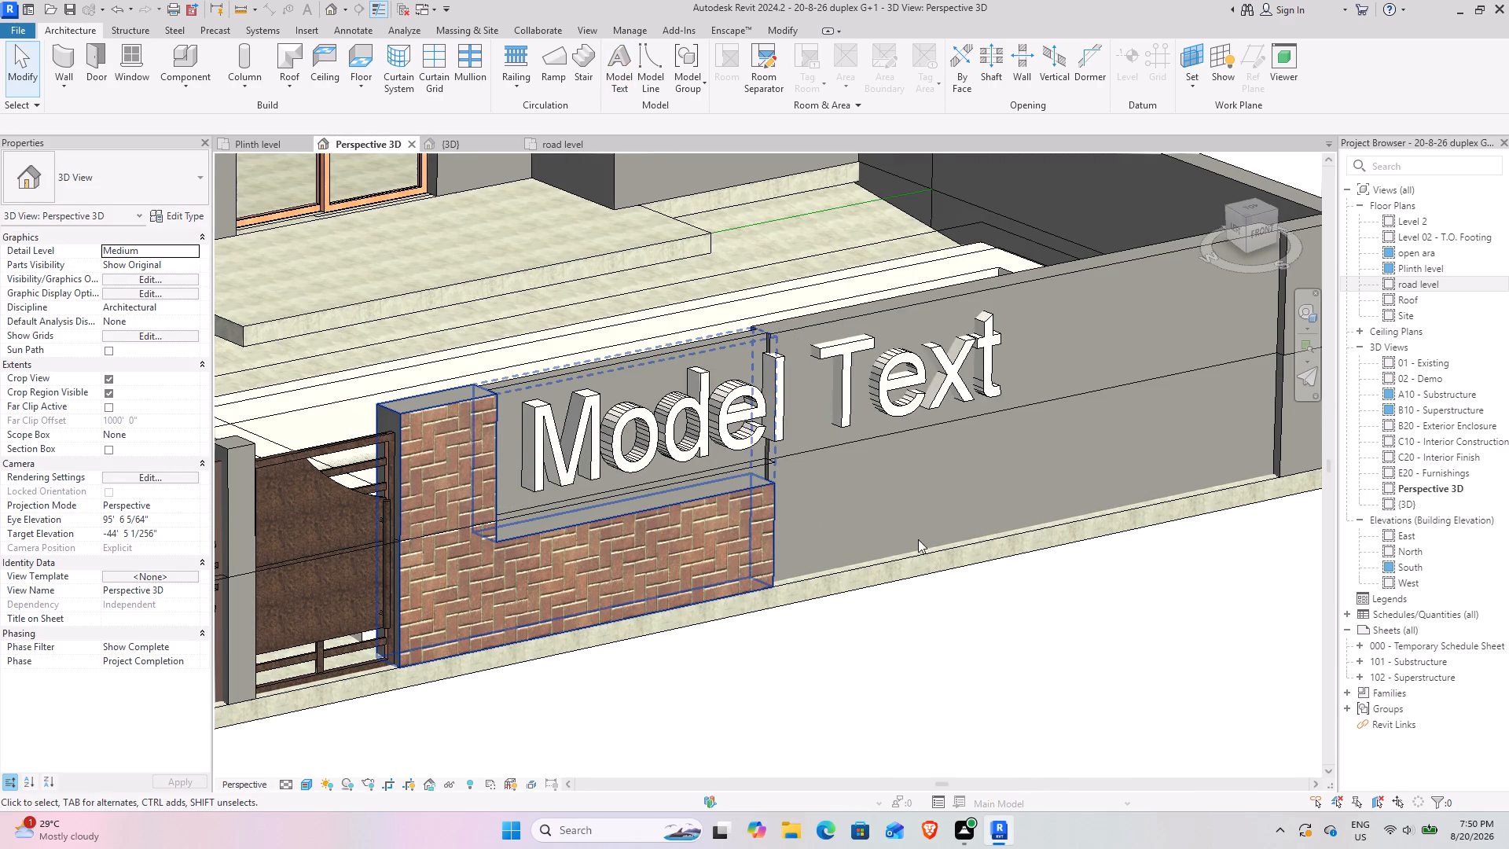
Change the wording of the model text on the infill wall to FUJI and deselect it.
{"action": "scroll", "coordinate": [936, 538], "scroll_direction": "down", "scroll_amount": 2}
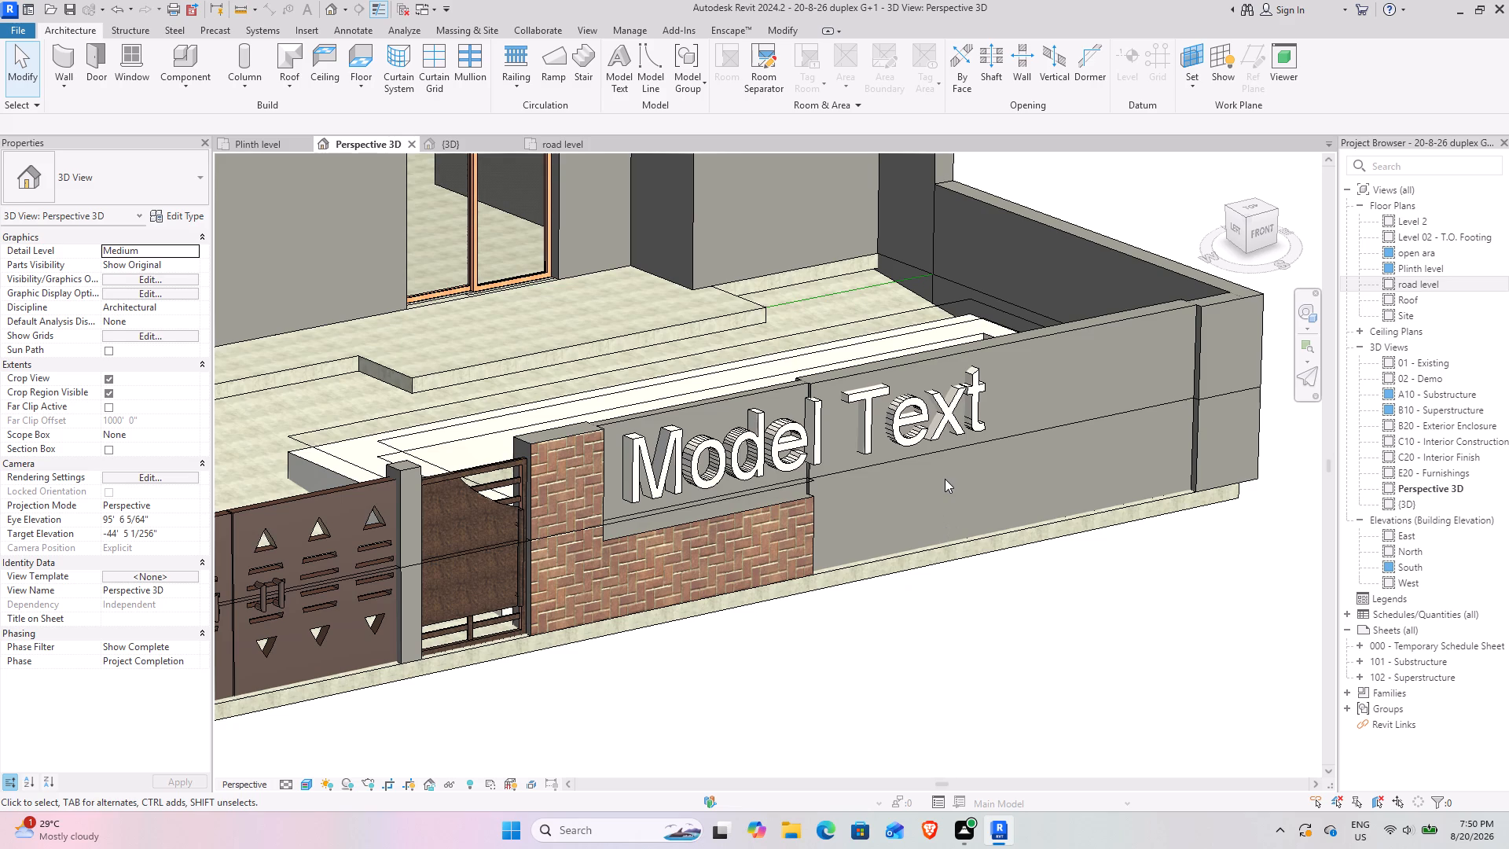
{"action": "middle_click_drag", "start_coordinate": [914, 476], "coordinate": [810, 398], "text": "shift"}
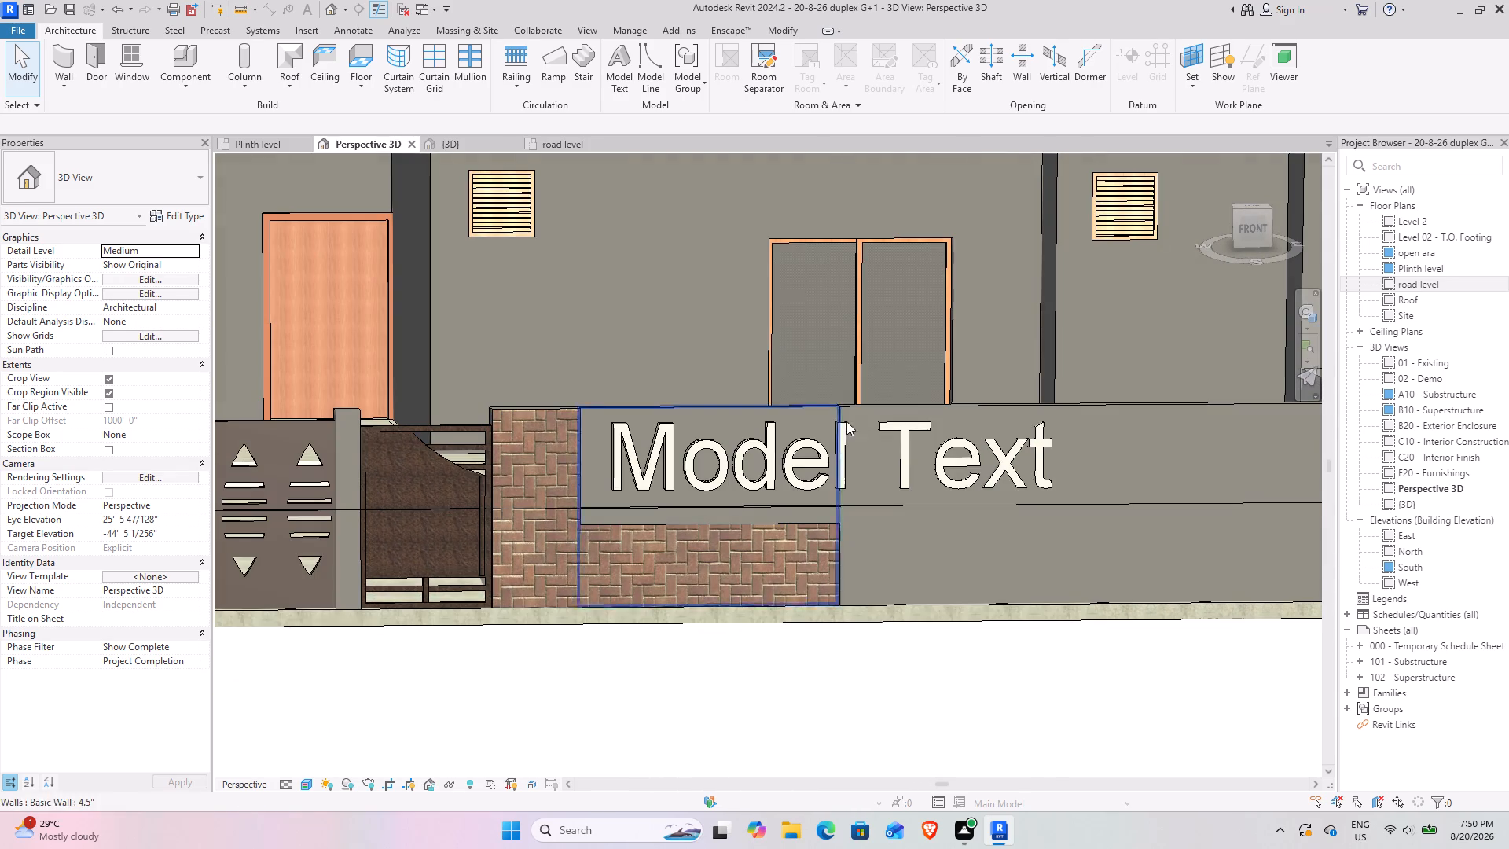
{"action": "double_click", "coordinate": [1033, 473]}
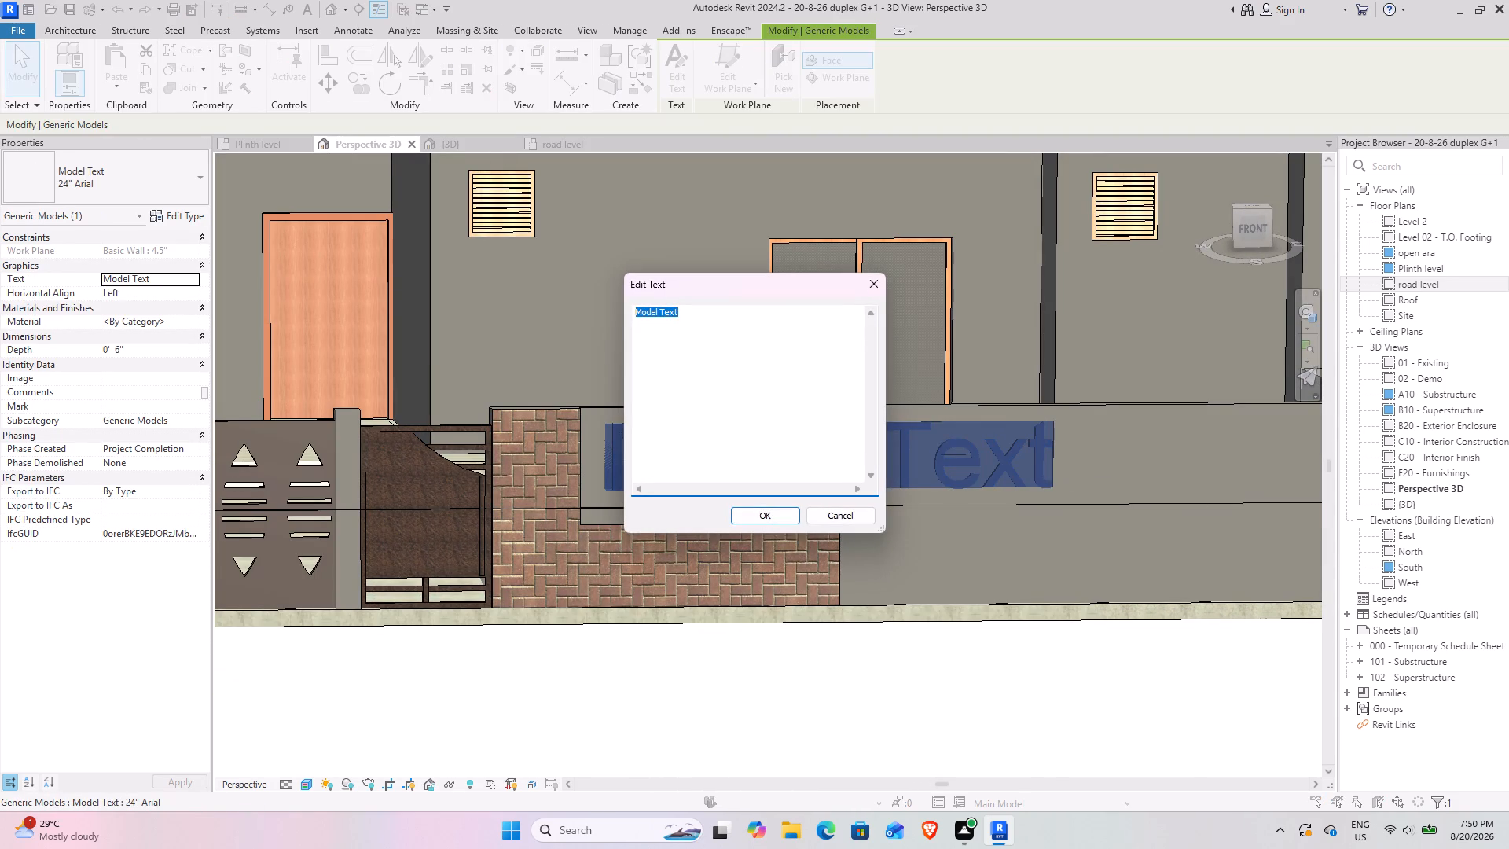
{"action": "type", "text": "FU"}
{"action": "type", "text": "JI"}
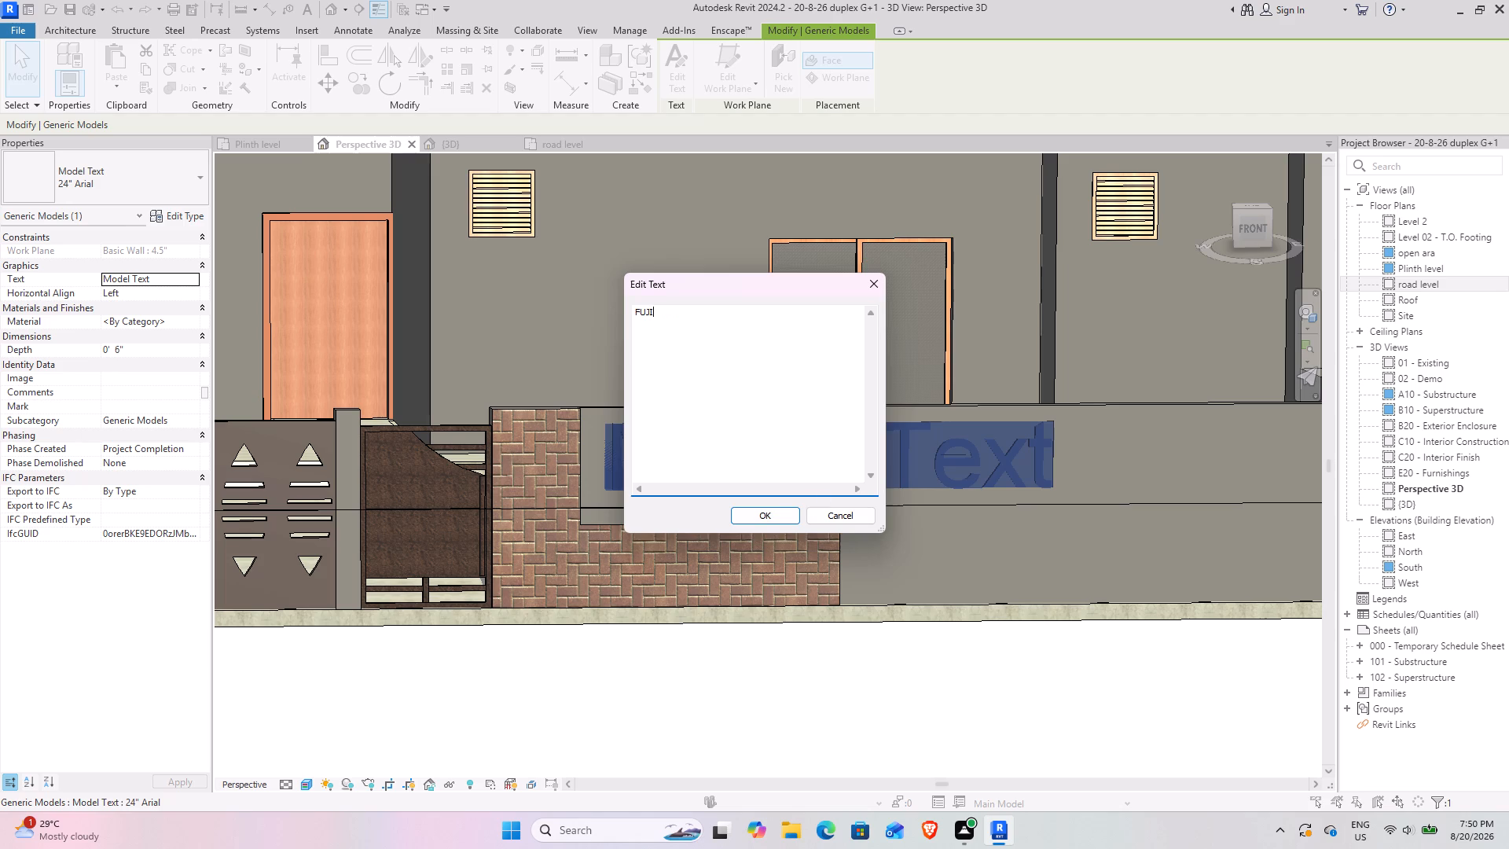
{"action": "left_click", "coordinate": [772, 509]}
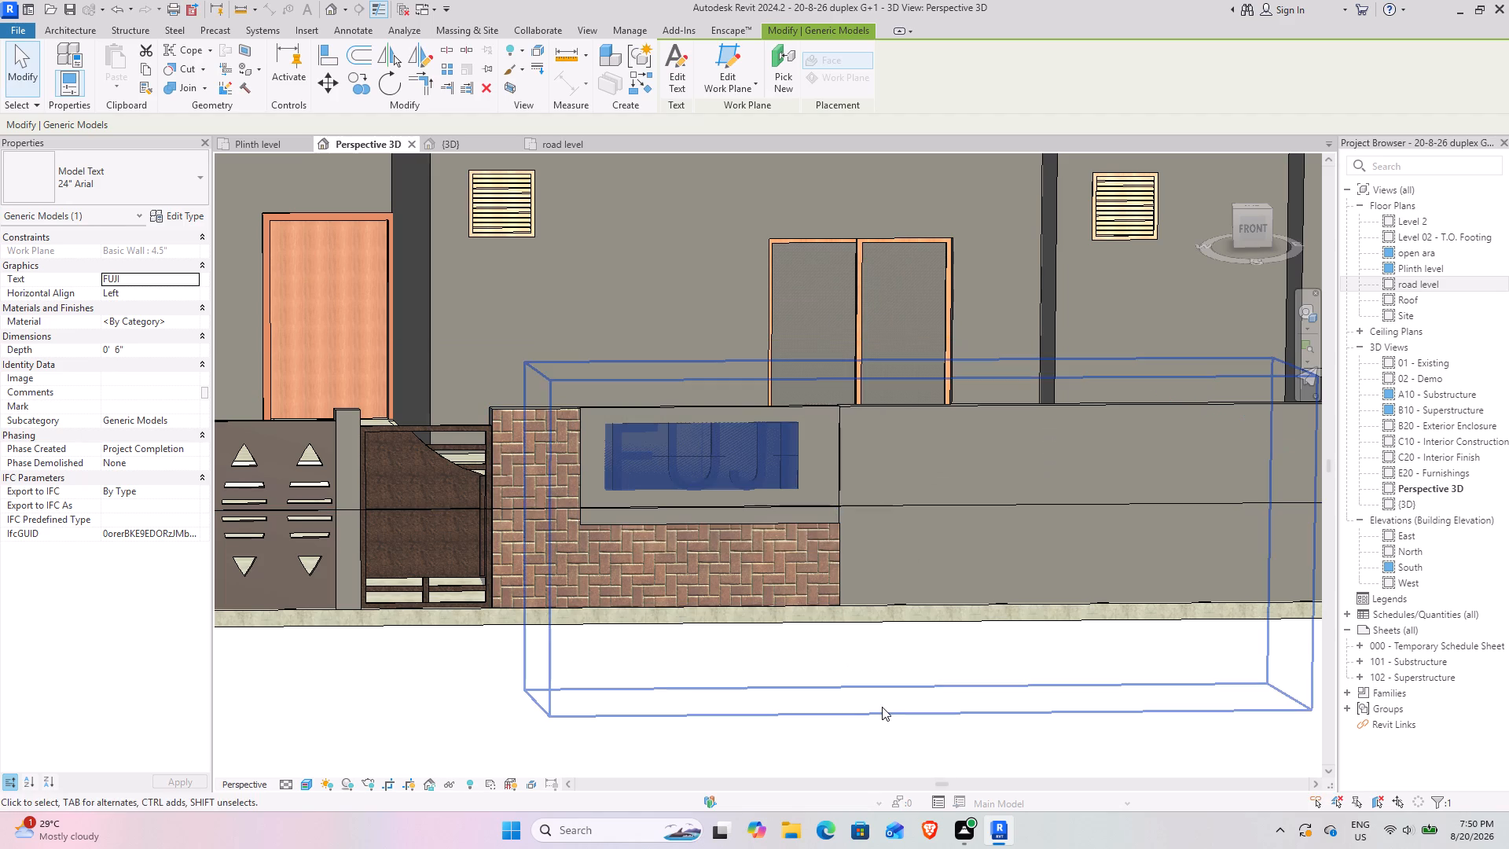
{"action": "left_click", "coordinate": [882, 707]}
{"action": "left_click", "coordinate": [681, 756]}
Examine the FUJI sign, brick section, gates and front boundary wall from several angles in the perspective view.
{"action": "scroll", "coordinate": [664, 726], "scroll_direction": "down", "scroll_amount": 2}
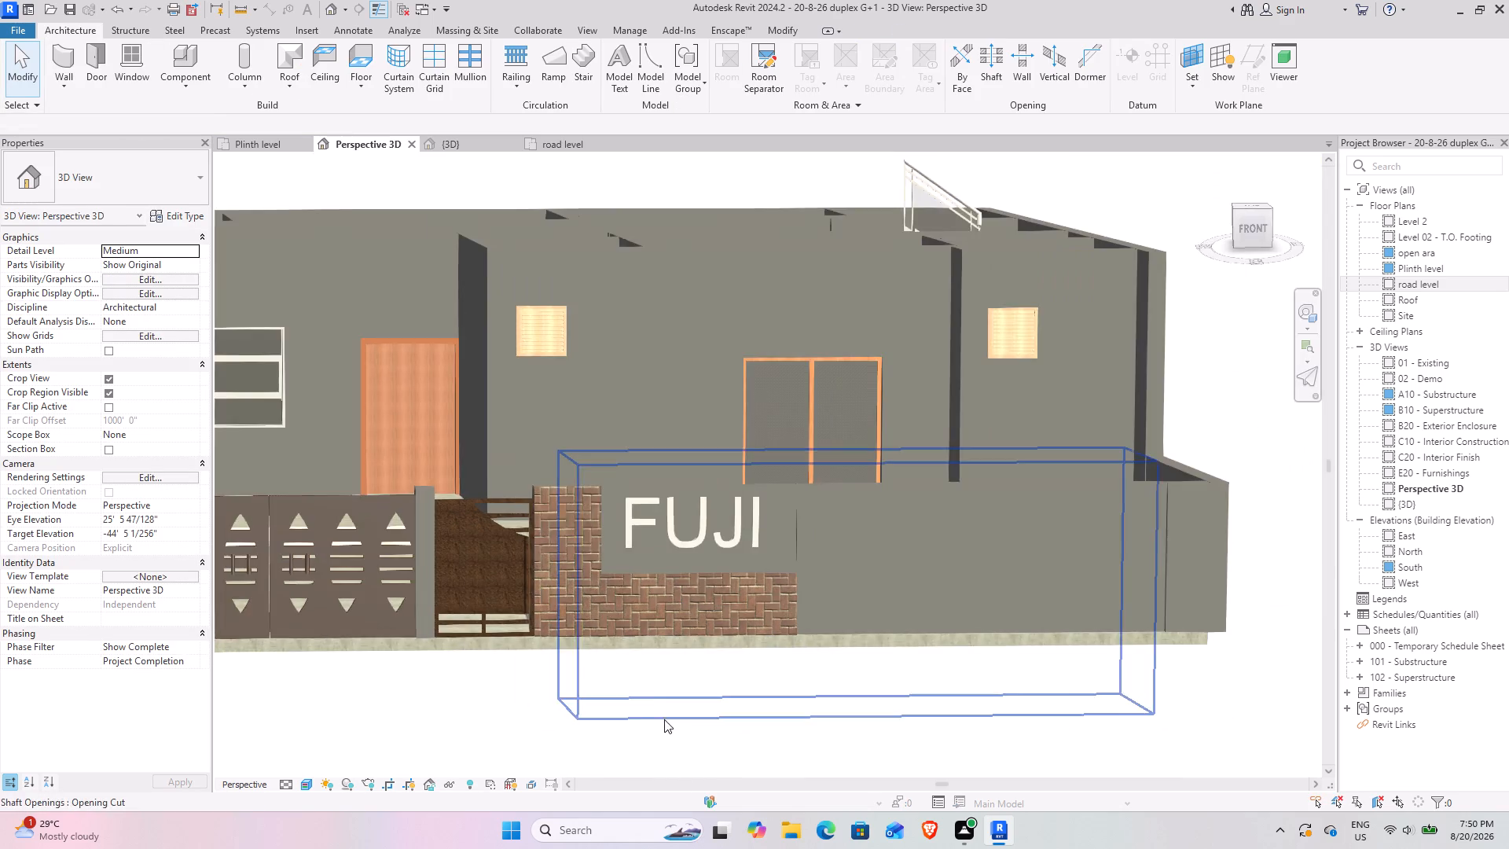
{"action": "middle_click_drag", "start_coordinate": [648, 703], "coordinate": [828, 722], "text": "shift"}
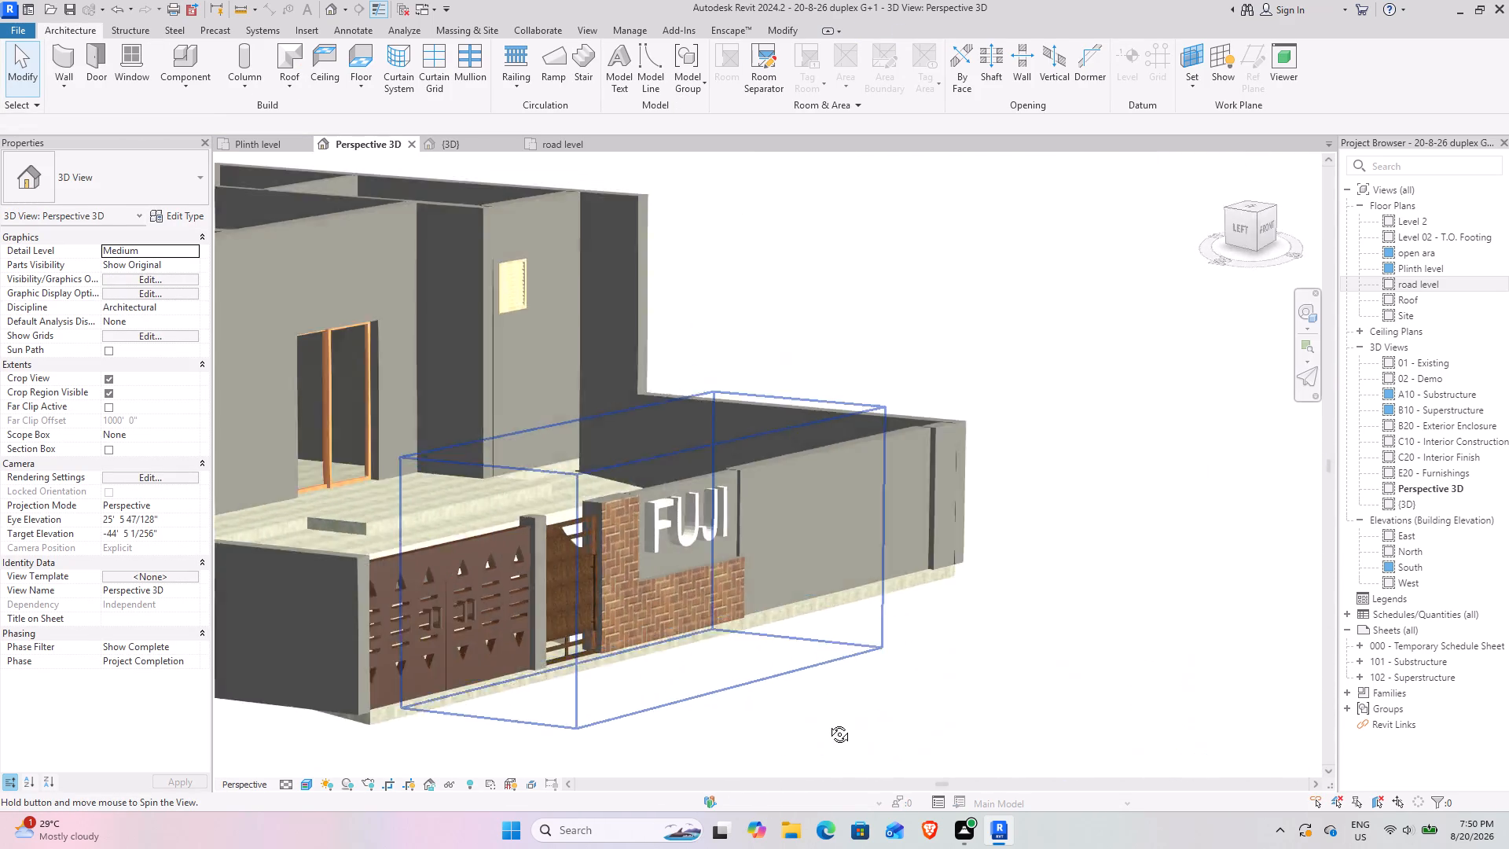
{"action": "middle_click_drag", "start_coordinate": [828, 722], "coordinate": [435, 711], "text": "shift"}
{"action": "middle_click_drag", "start_coordinate": [475, 694], "coordinate": [975, 707], "text": "shift"}
{"action": "middle_click_drag", "start_coordinate": [938, 699], "coordinate": [696, 715], "text": "shift"}
{"action": "middle_click_drag", "start_coordinate": [735, 724], "coordinate": [655, 623]}
{"action": "middle_click", "coordinate": [654, 627]}
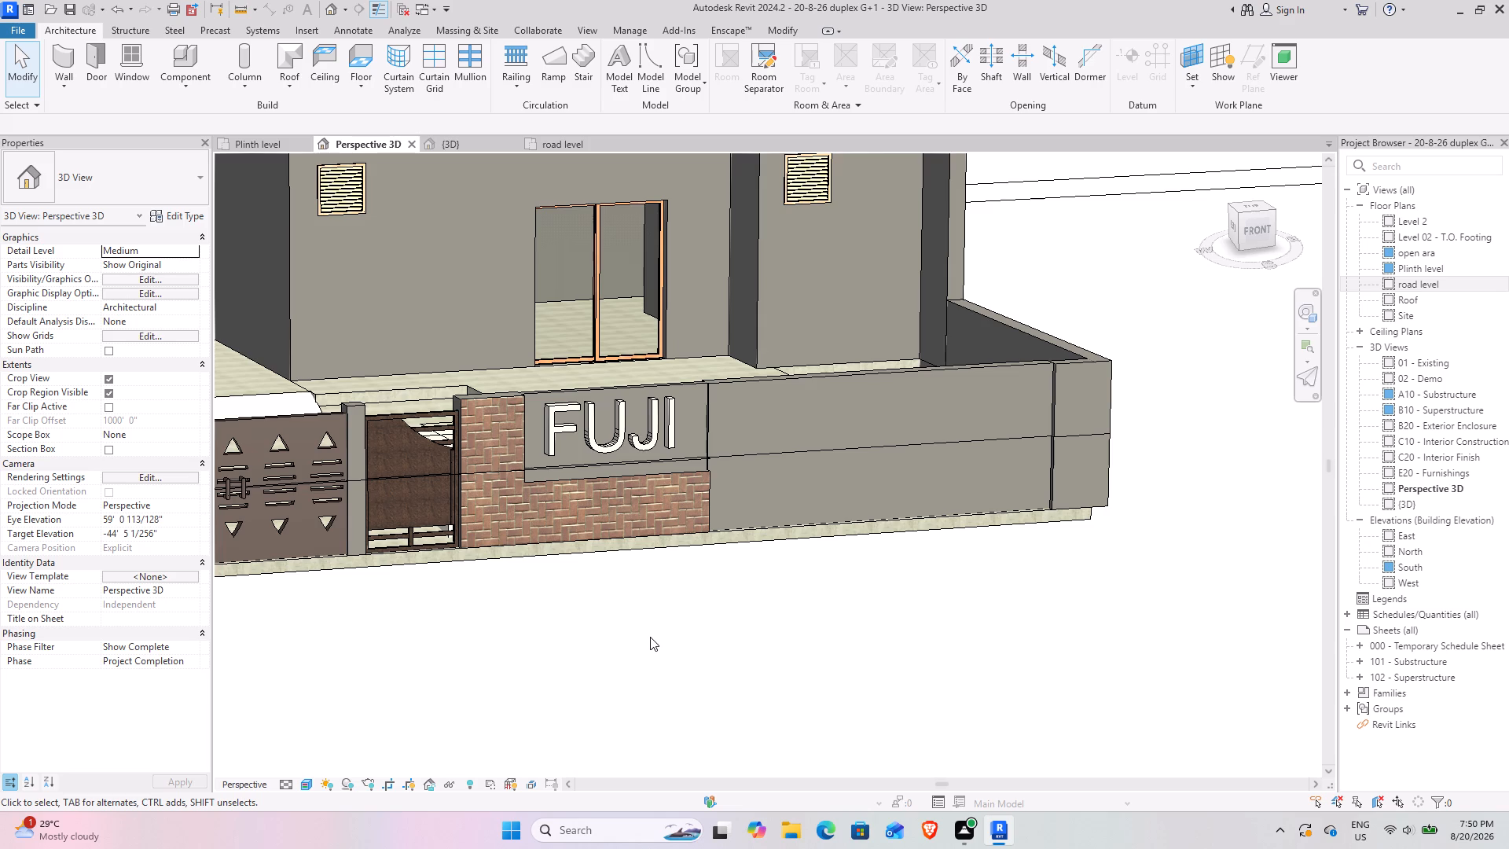
{"action": "scroll", "coordinate": [667, 419], "scroll_direction": "down", "scroll_amount": 2}
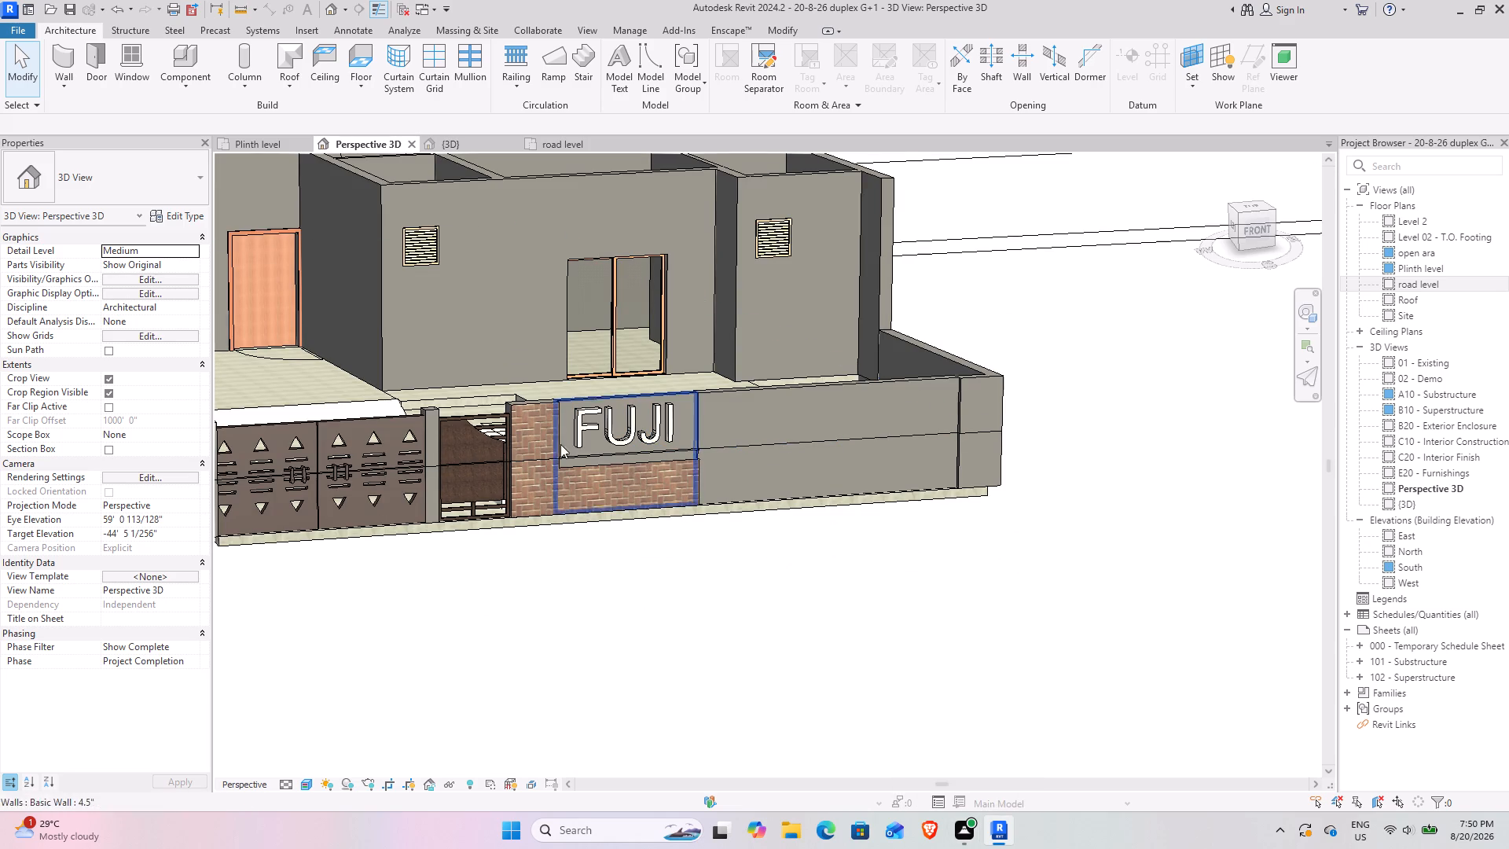
{"action": "middle_click_drag", "start_coordinate": [615, 472], "coordinate": [798, 520]}
{"action": "middle_click_drag", "start_coordinate": [649, 534], "coordinate": [780, 600]}
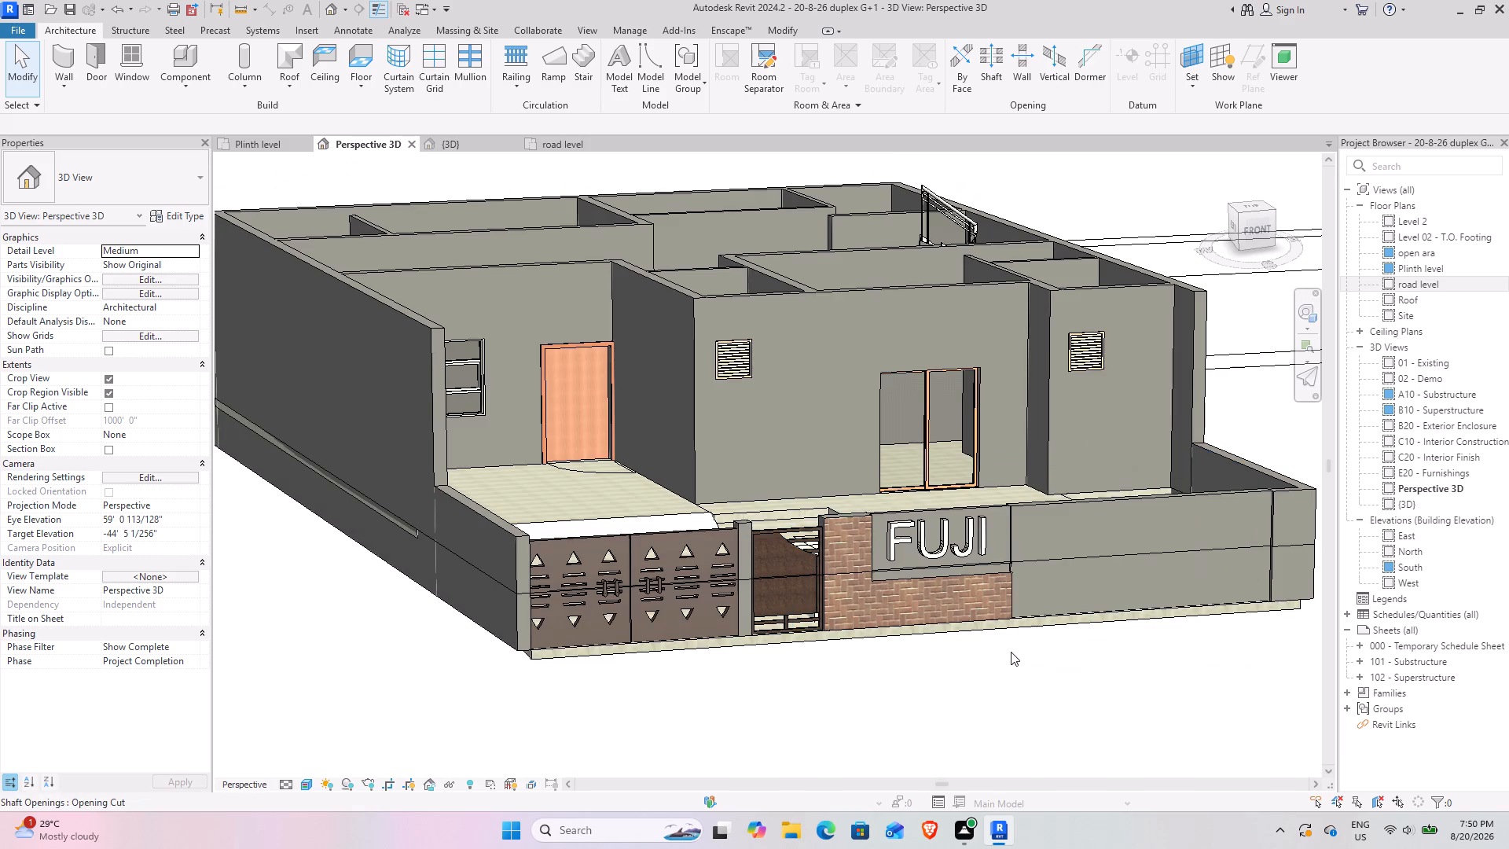
{"action": "middle_click_drag", "start_coordinate": [1064, 594], "coordinate": [735, 636]}
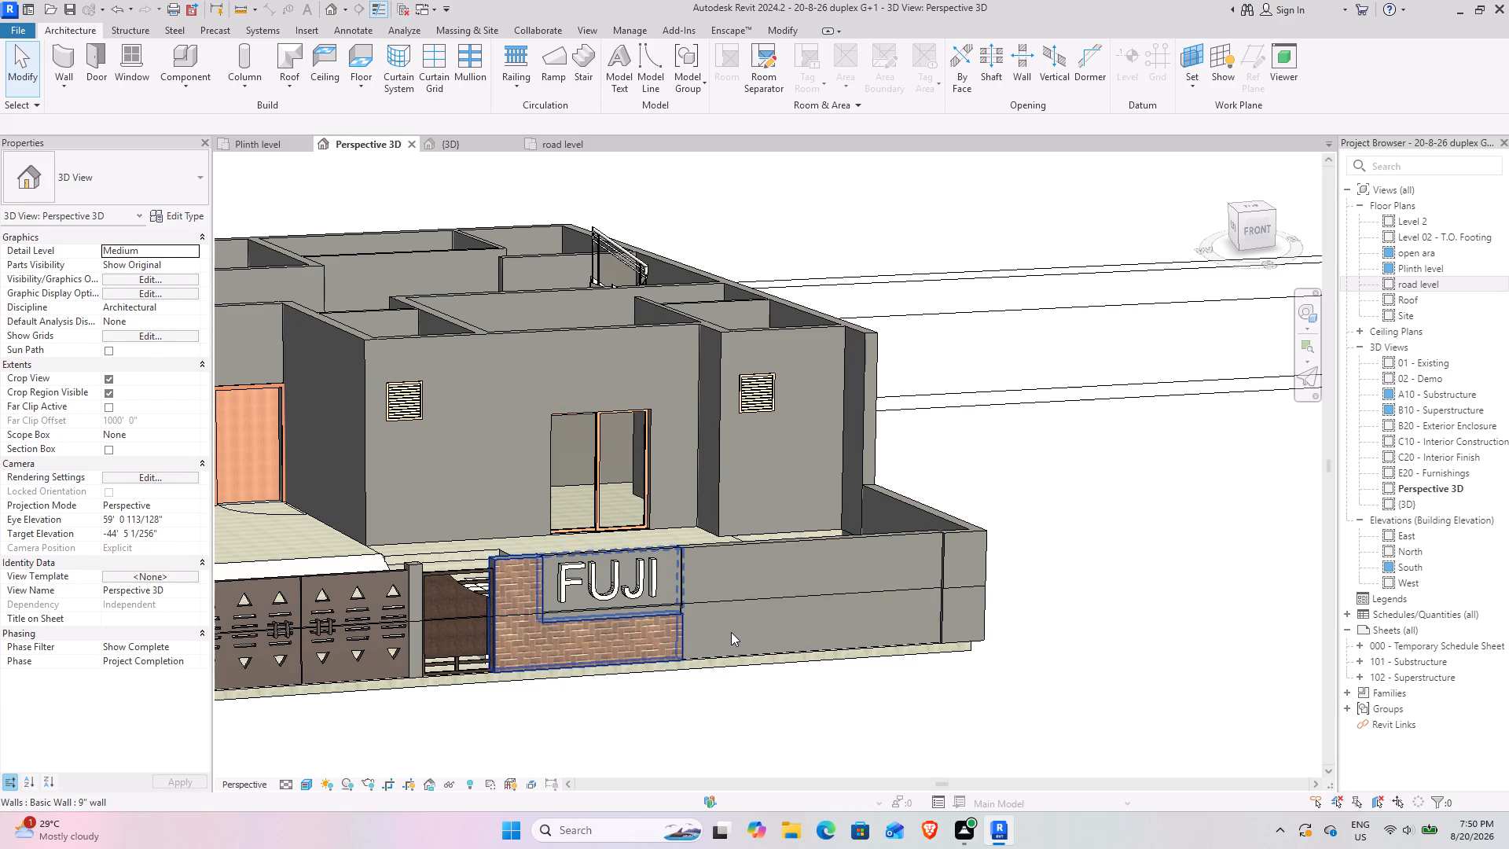
{"action": "scroll", "coordinate": [701, 619], "scroll_direction": "up", "scroll_amount": 2}
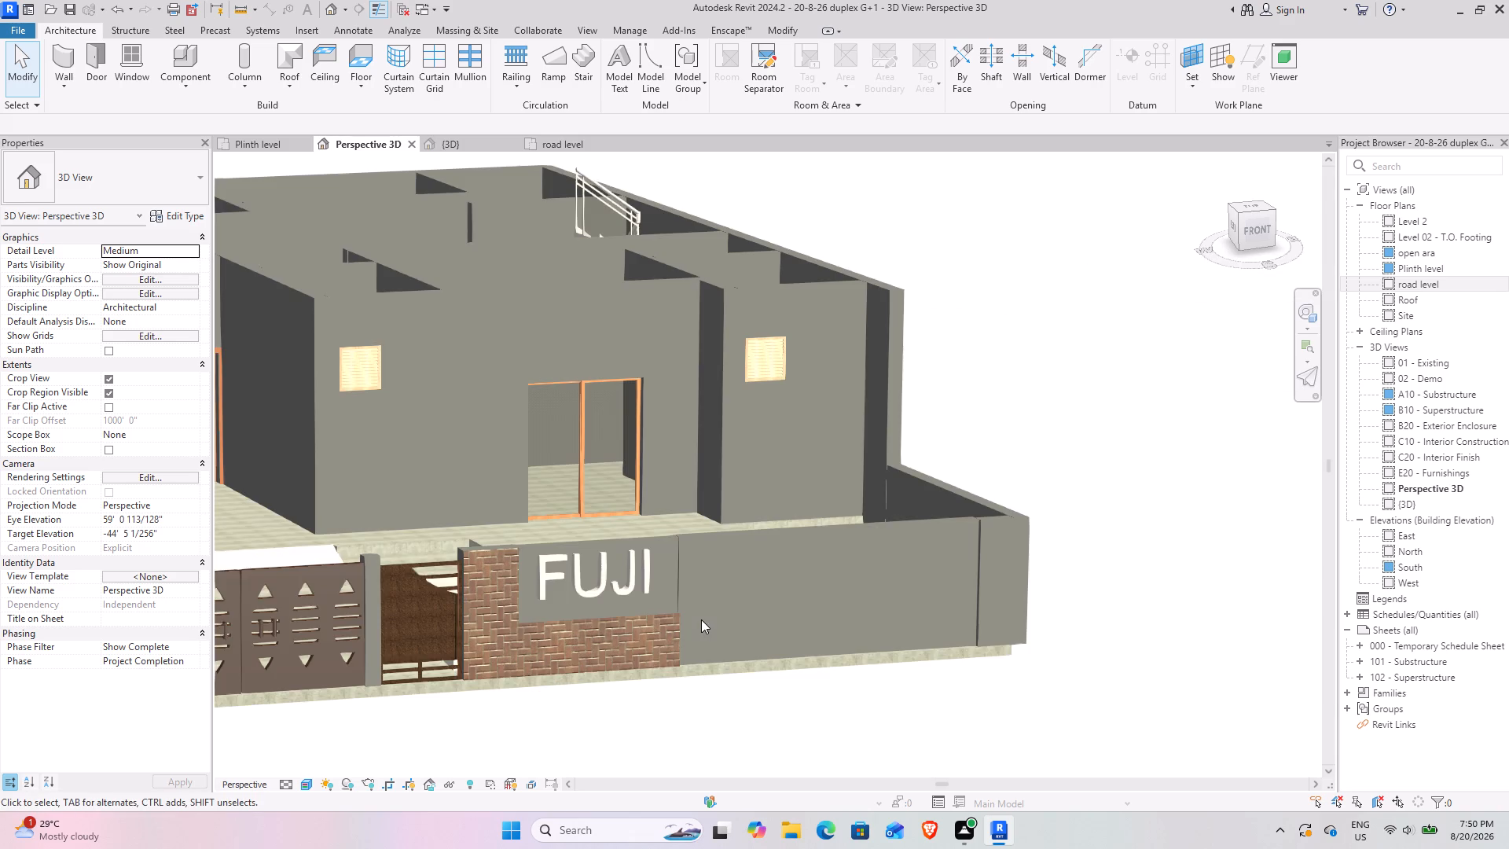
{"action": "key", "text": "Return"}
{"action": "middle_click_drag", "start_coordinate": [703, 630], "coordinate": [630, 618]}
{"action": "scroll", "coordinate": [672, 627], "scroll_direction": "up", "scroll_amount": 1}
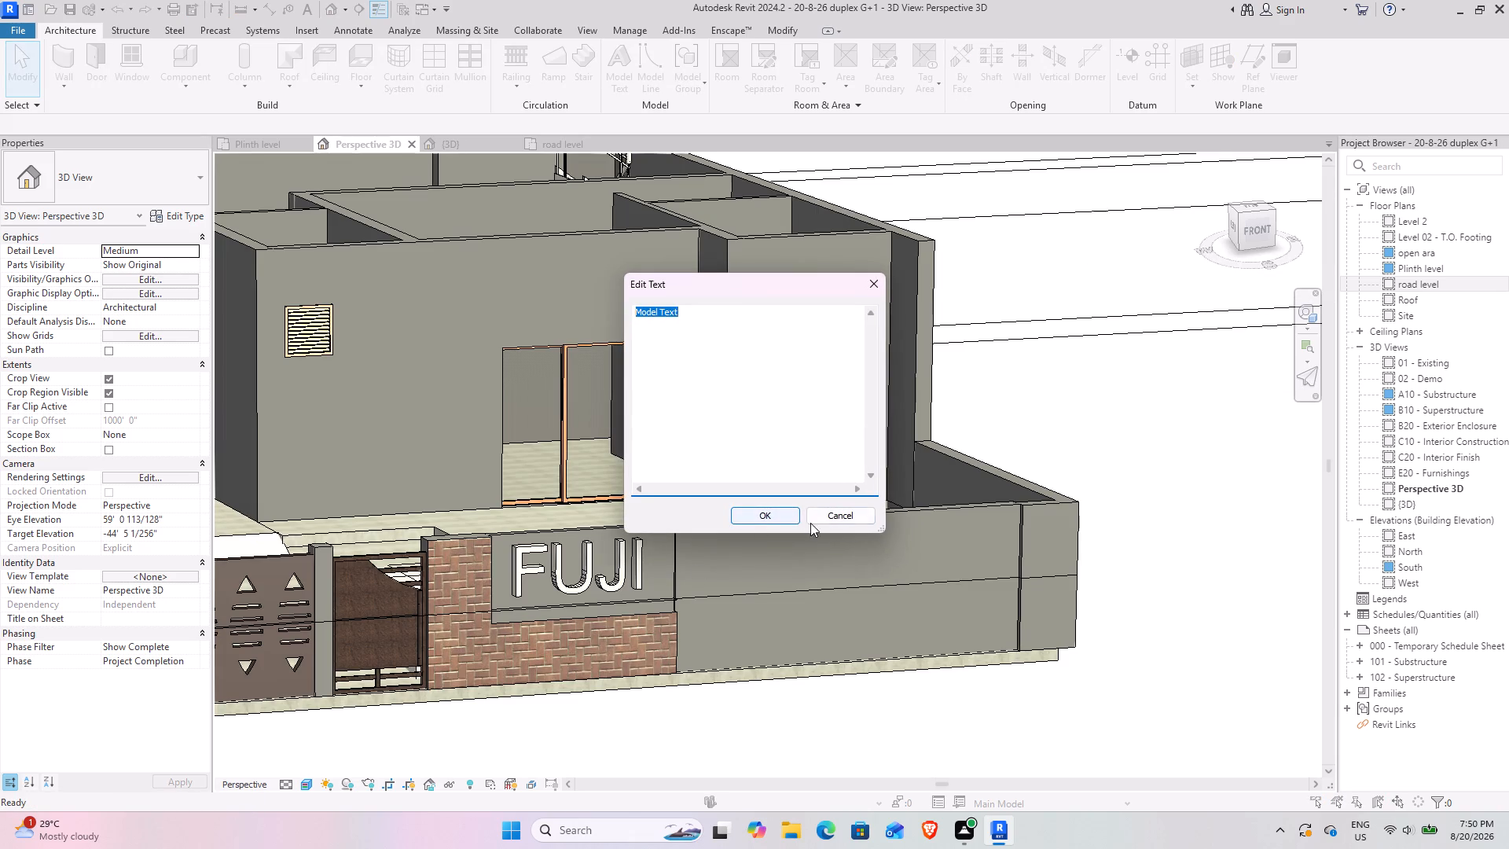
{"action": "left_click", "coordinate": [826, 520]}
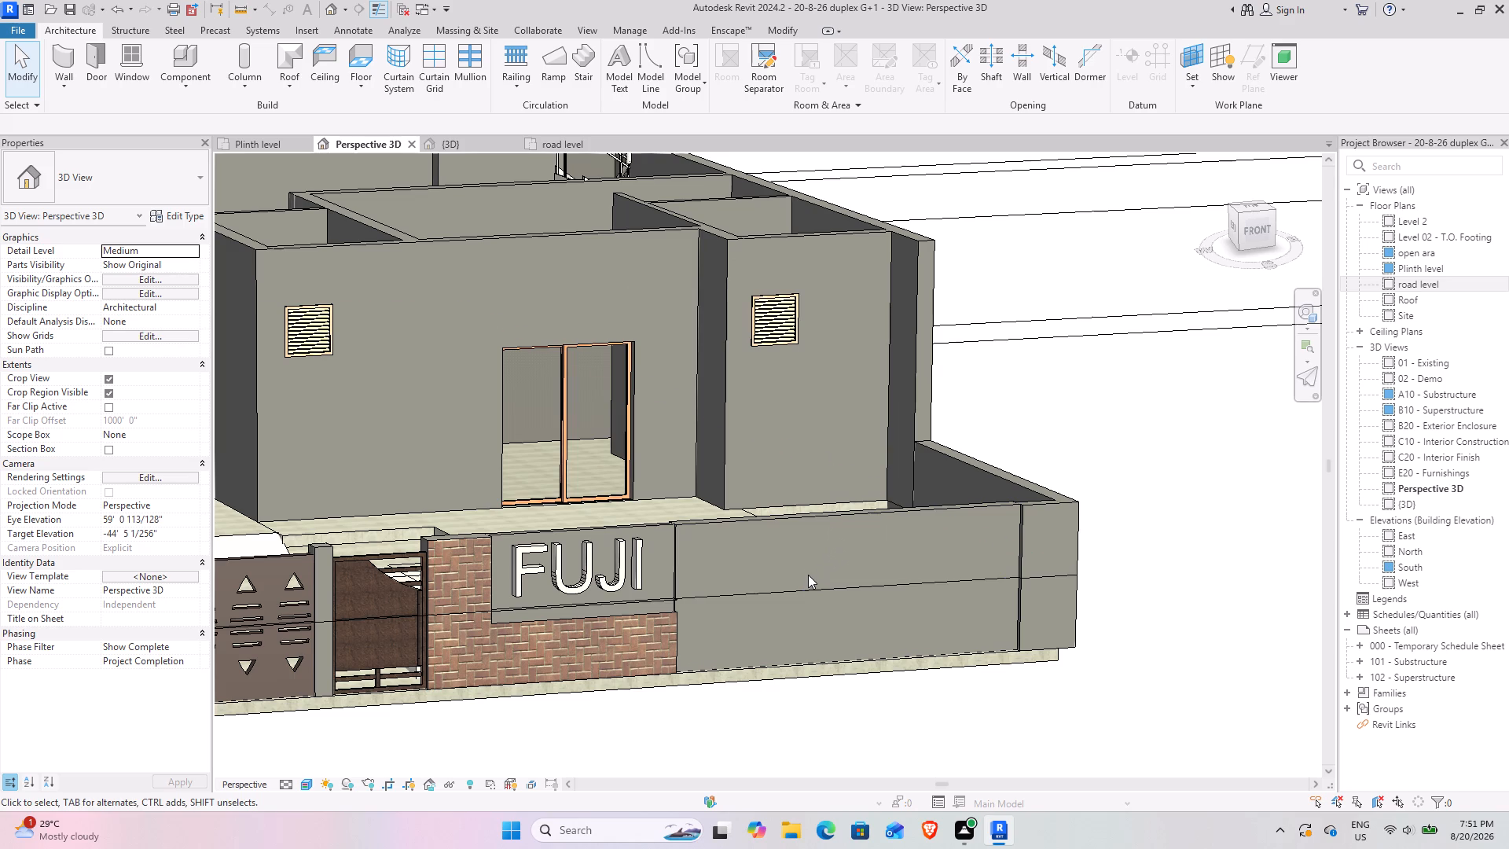
Examine the plain boundary wall section beside the FUJI sign from the front and from above.
{"action": "middle_click_drag", "start_coordinate": [785, 656], "coordinate": [688, 653], "text": "shift"}
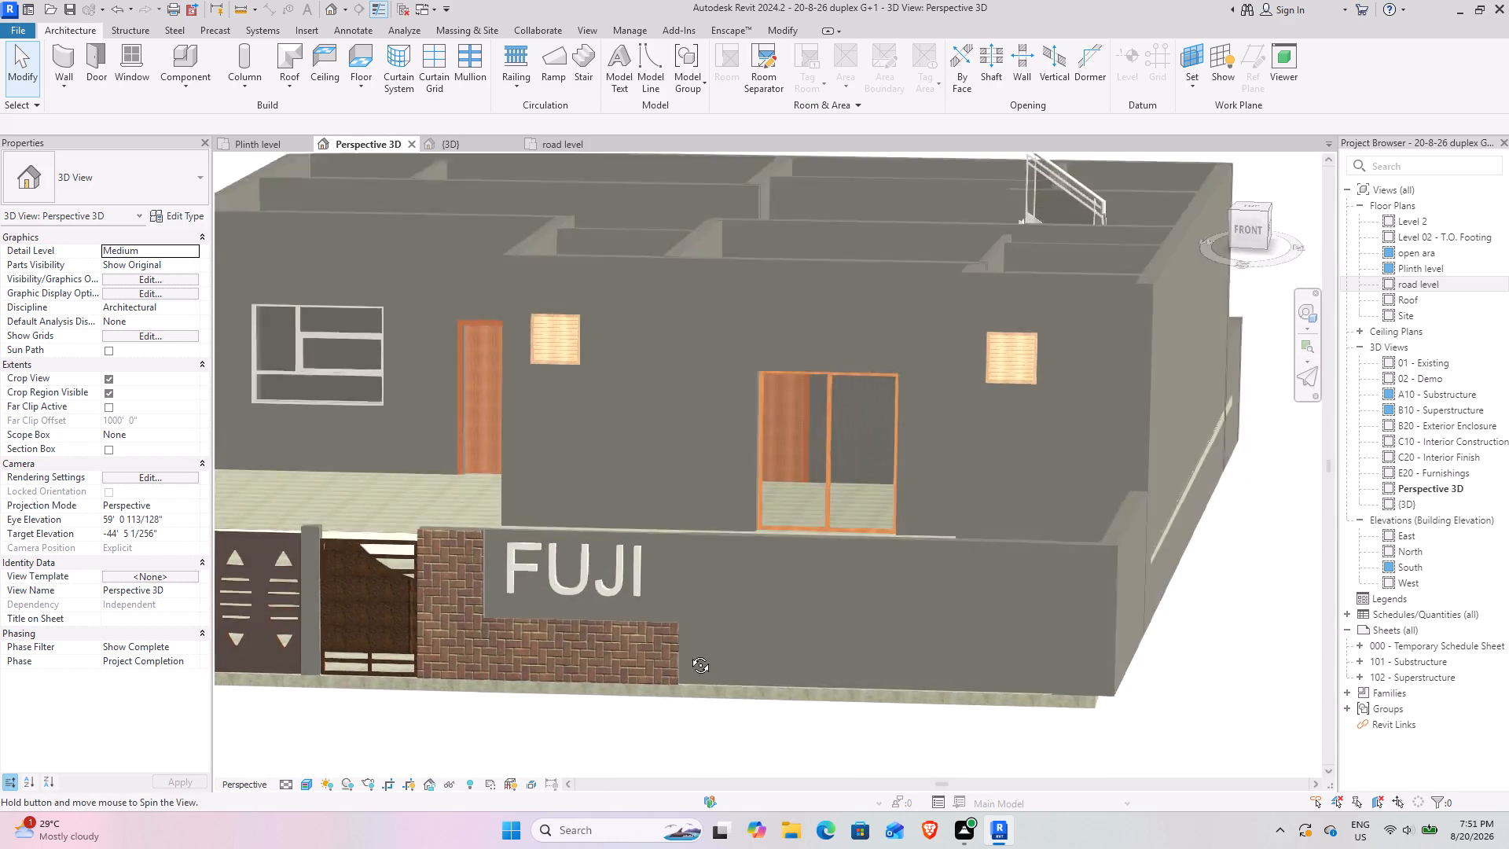
{"action": "middle_click_drag", "start_coordinate": [688, 653], "coordinate": [700, 693], "text": "shift"}
{"action": "scroll", "coordinate": [747, 564], "scroll_direction": "up", "scroll_amount": 3}
{"action": "middle_click_drag", "start_coordinate": [680, 648], "coordinate": [697, 596], "text": "shift"}
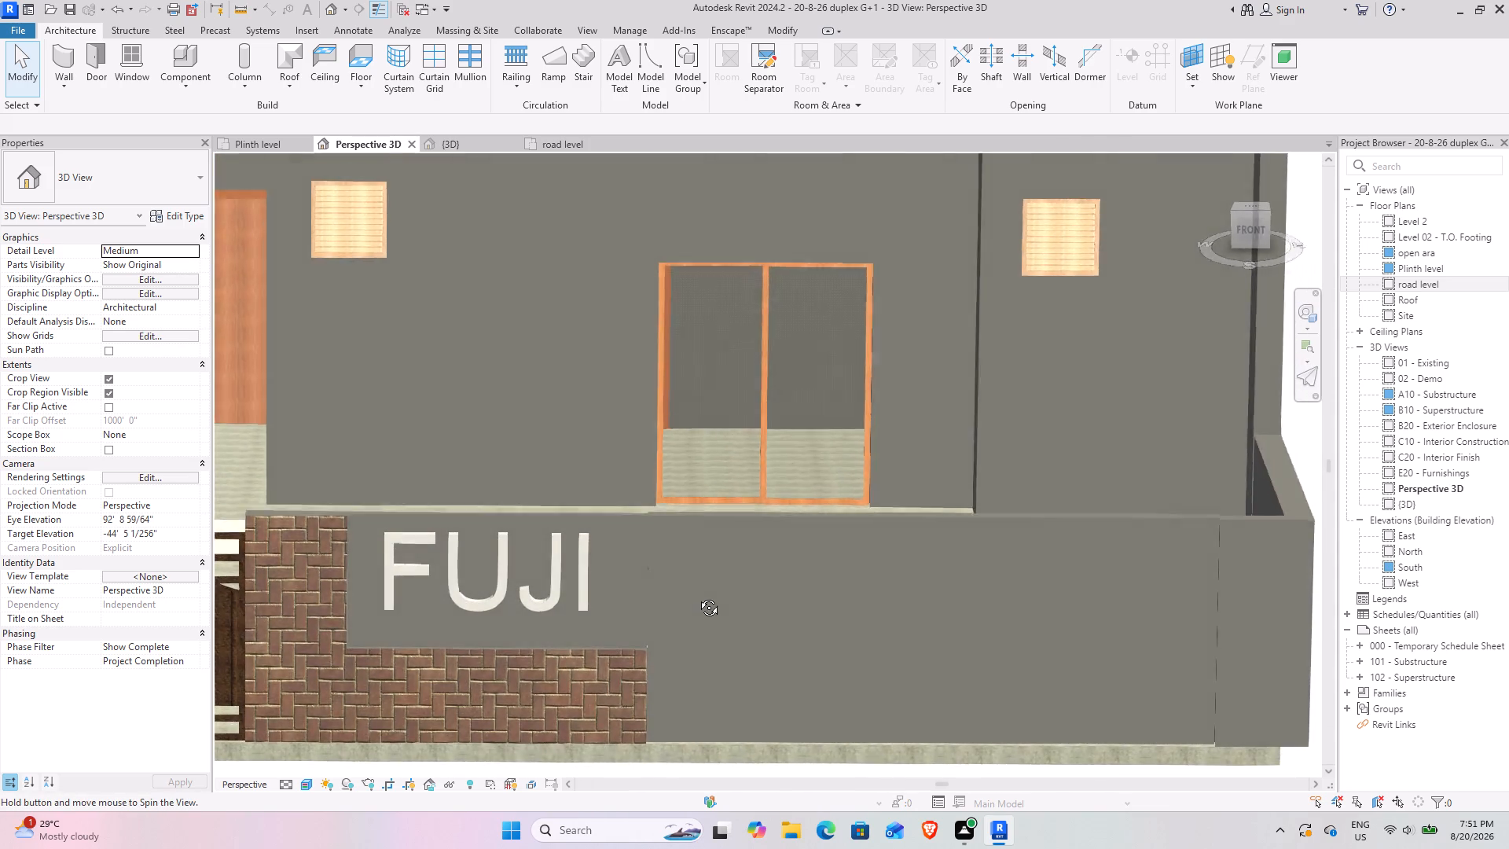
{"action": "middle_click_drag", "start_coordinate": [697, 596], "coordinate": [711, 677], "text": "shift"}
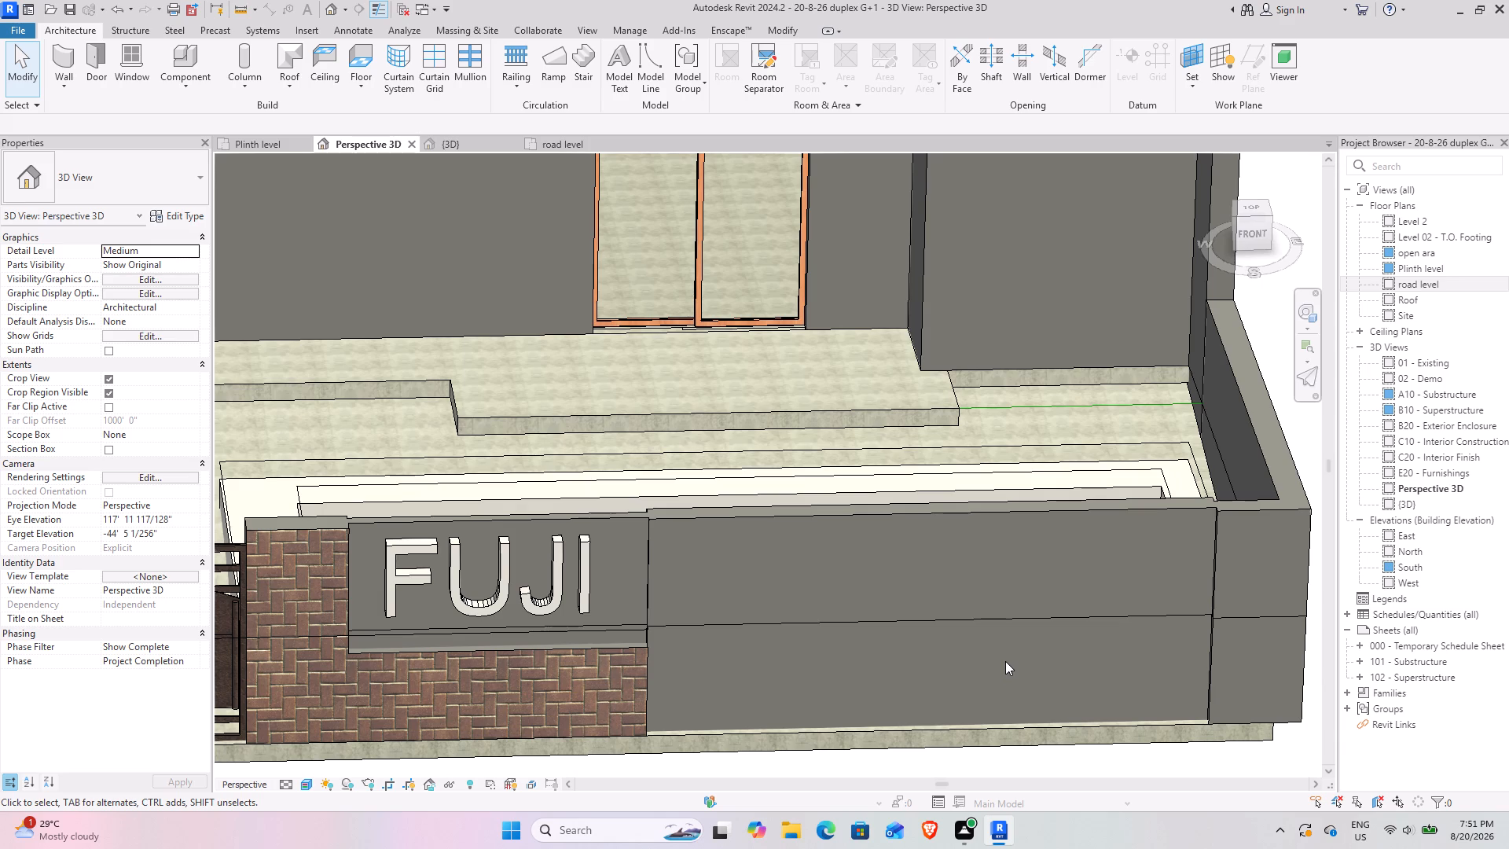
{"action": "middle_click_drag", "start_coordinate": [1027, 646], "coordinate": [1016, 586]}
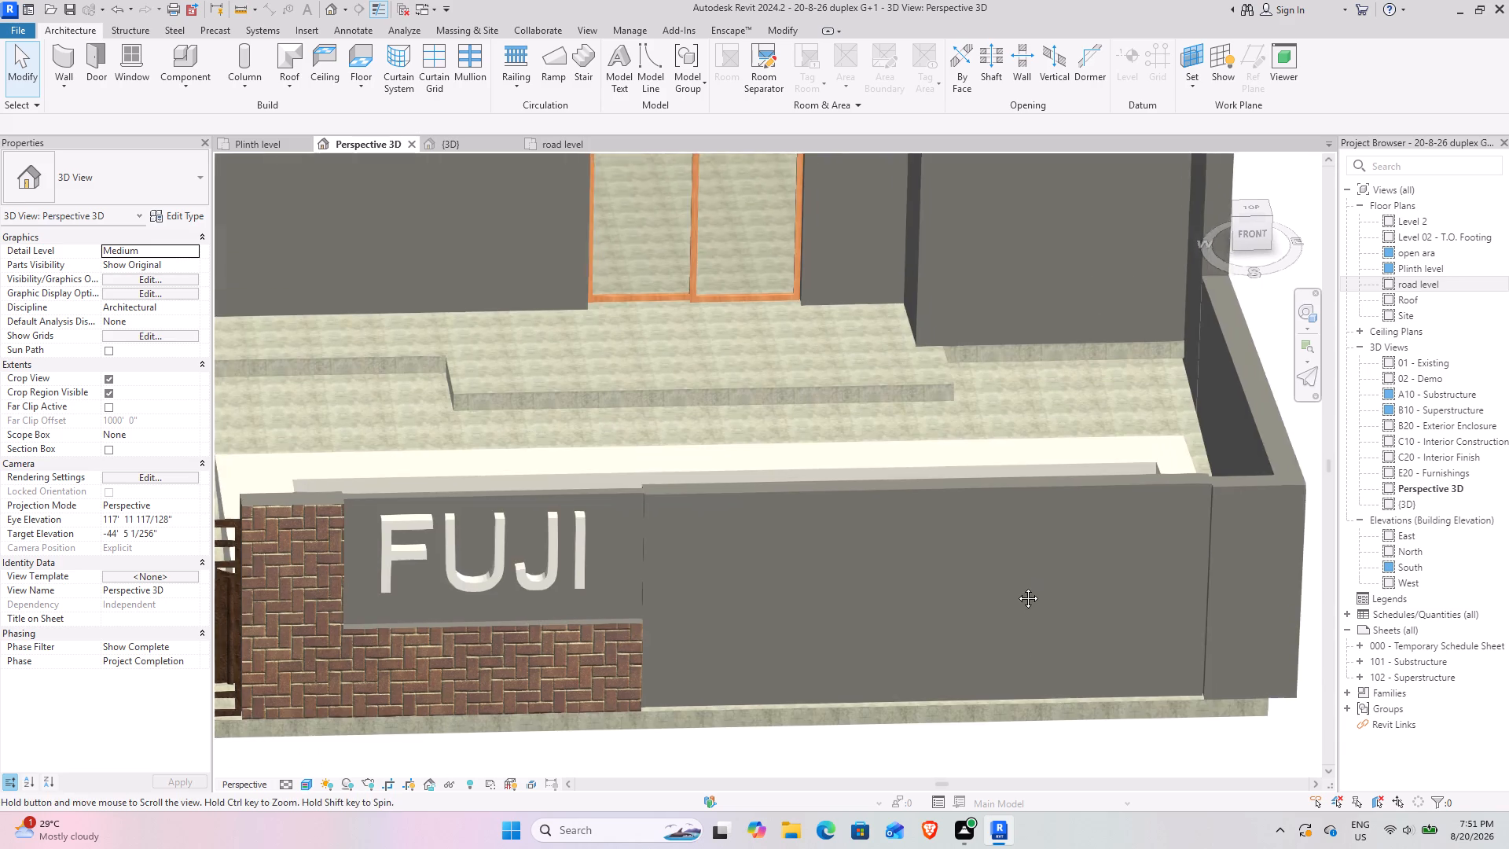
{"action": "middle_click_drag", "start_coordinate": [1016, 586], "coordinate": [993, 536]}
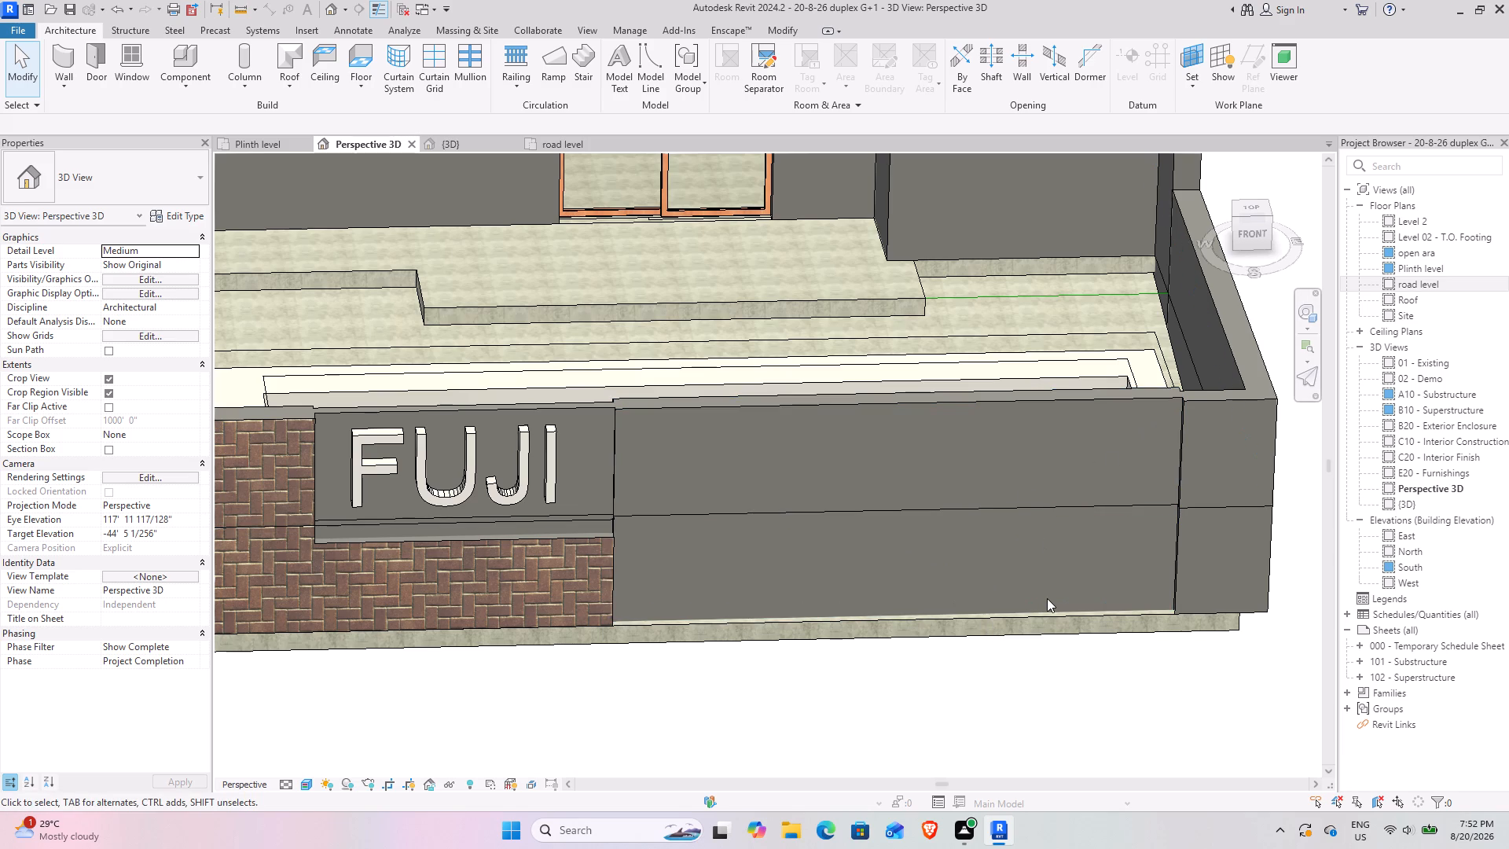
Start an in-place model in the Generic Models category.
{"action": "left_click", "coordinate": [204, 94]}
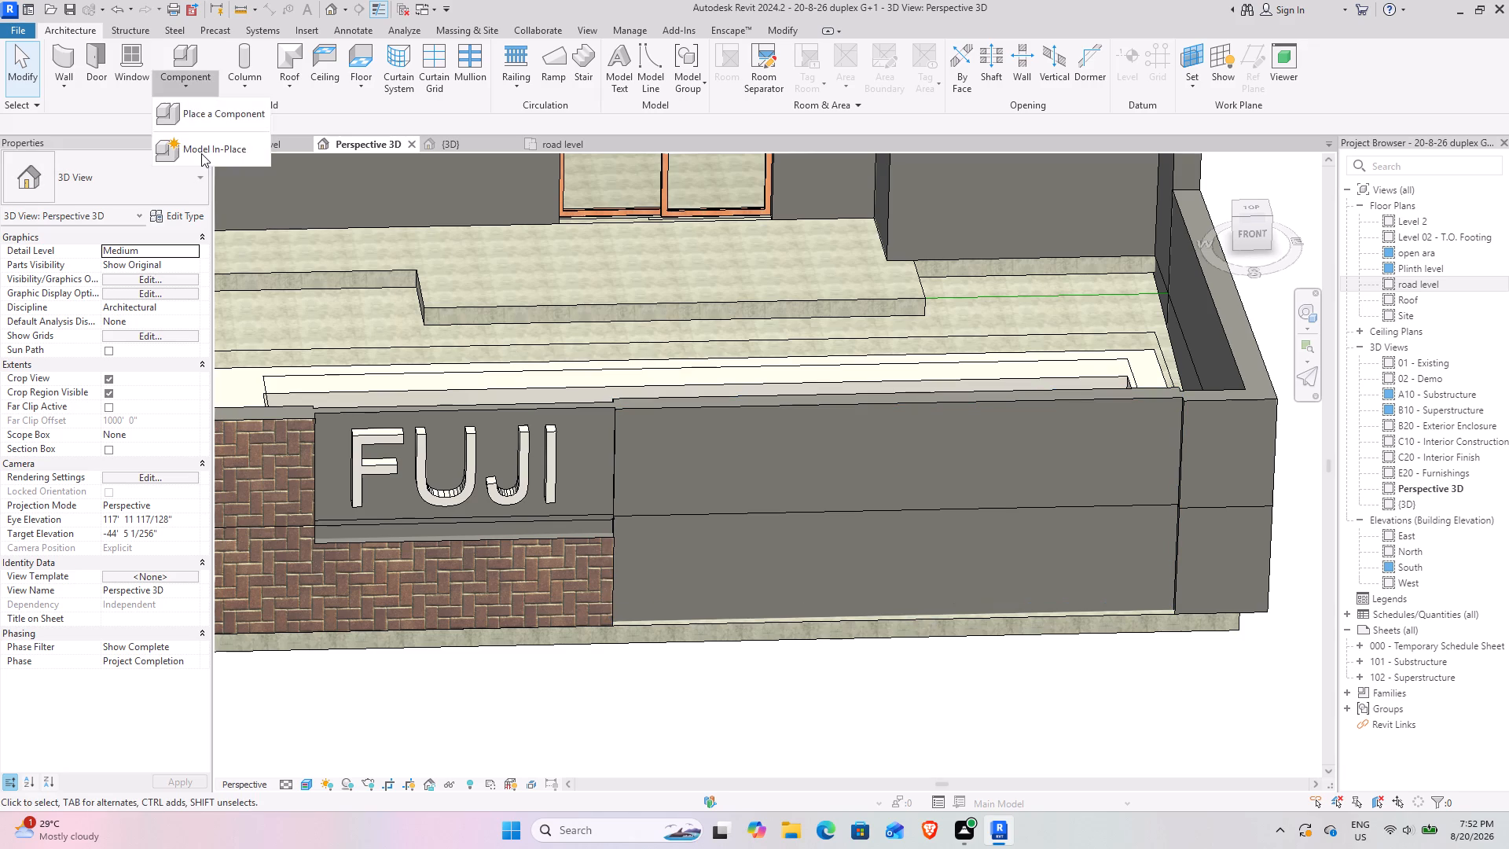
{"action": "left_click", "coordinate": [201, 153]}
{"action": "left_click", "coordinate": [667, 362]}
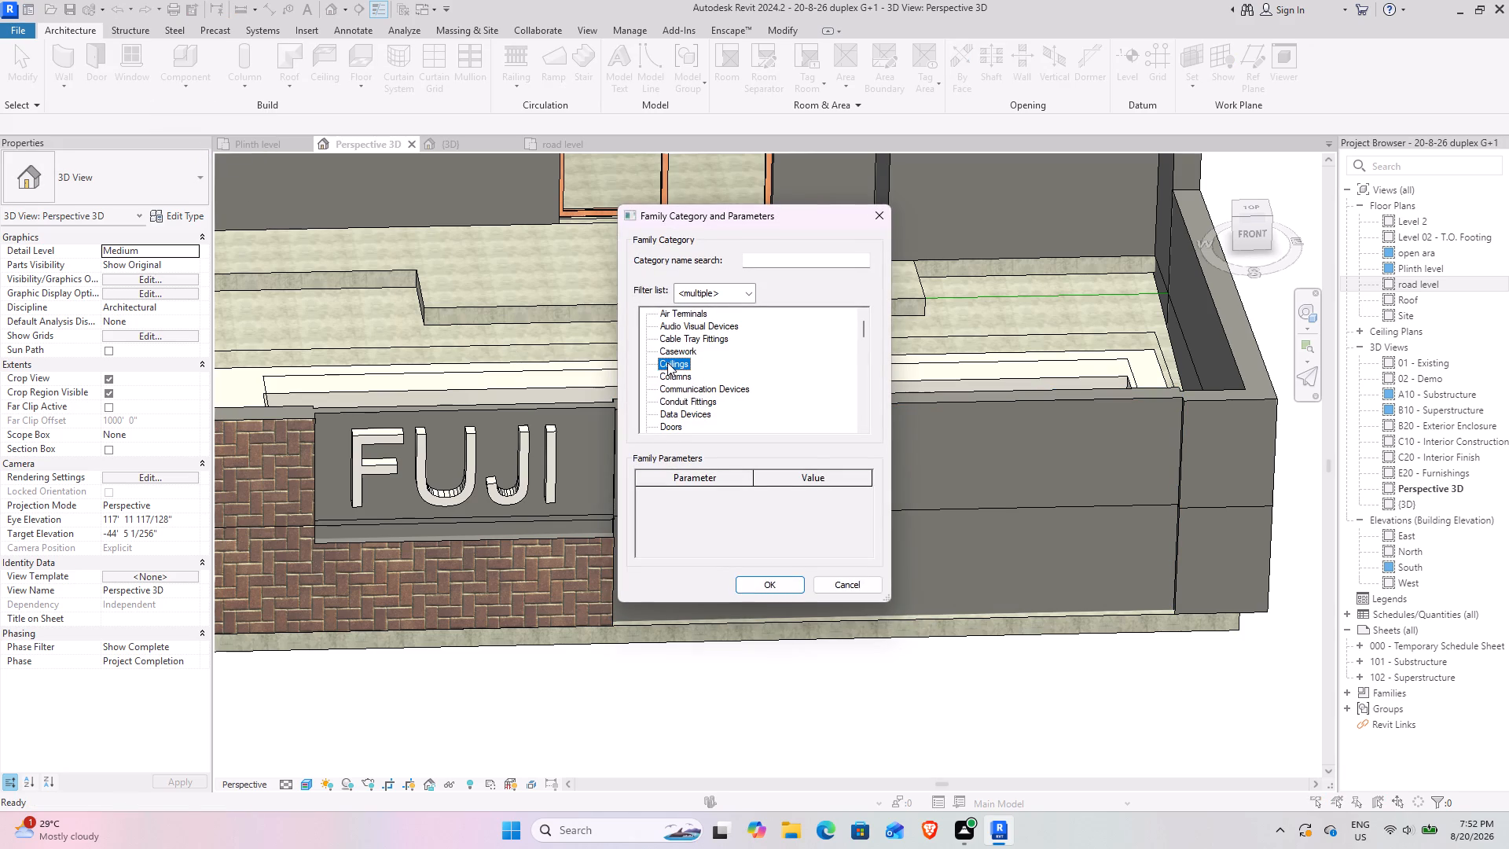
{"action": "key", "text": "g"}
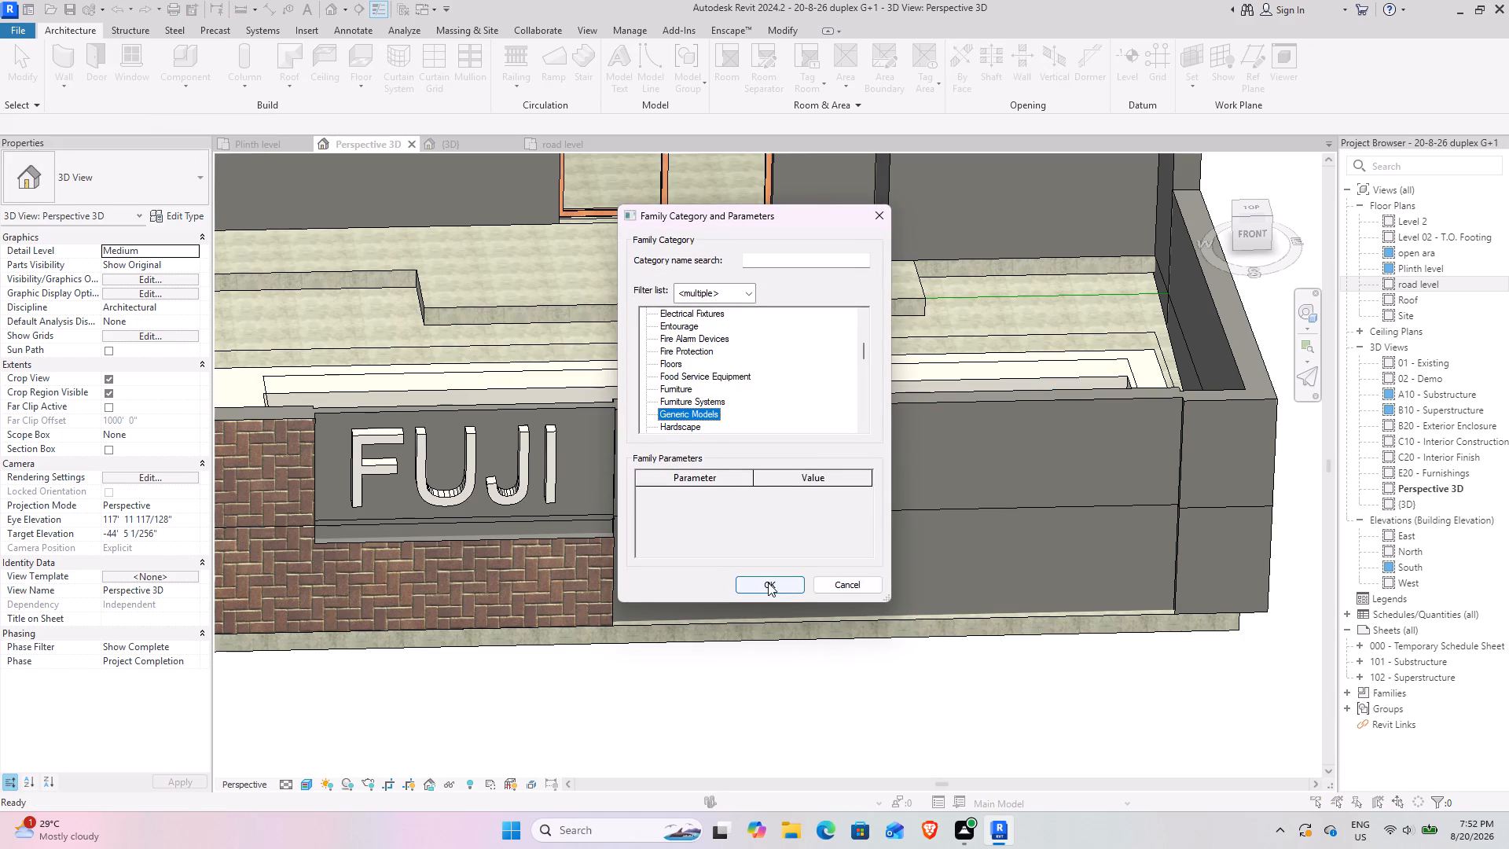
{"action": "left_click", "coordinate": [768, 583]}
{"action": "left_click", "coordinate": [754, 444]}
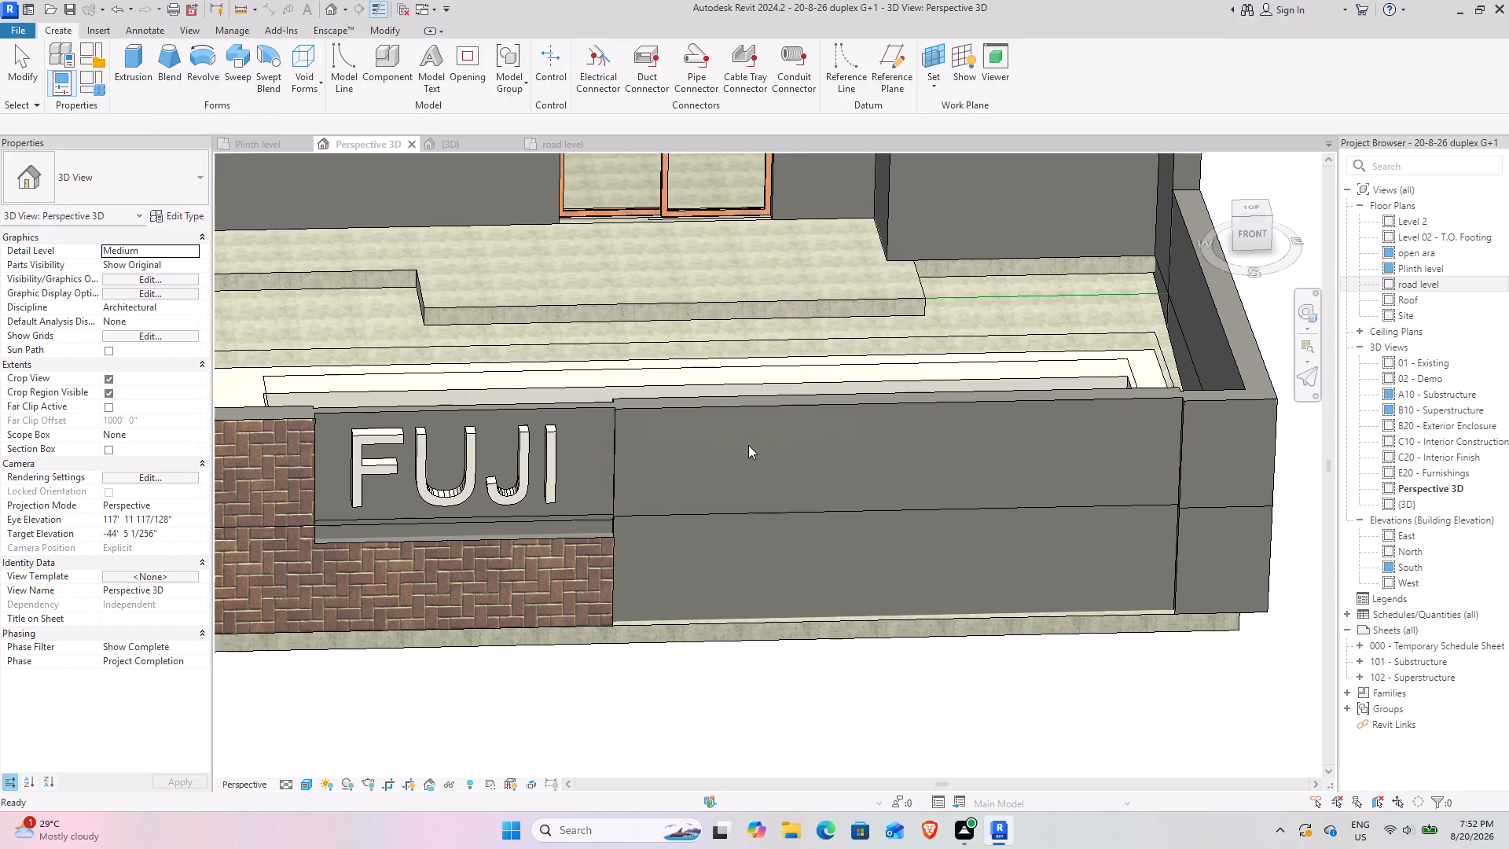
Set the work plane by picking the front face of the plain 9" boundary wall beside the FUJI sign.
{"action": "left_click", "coordinate": [946, 81]}
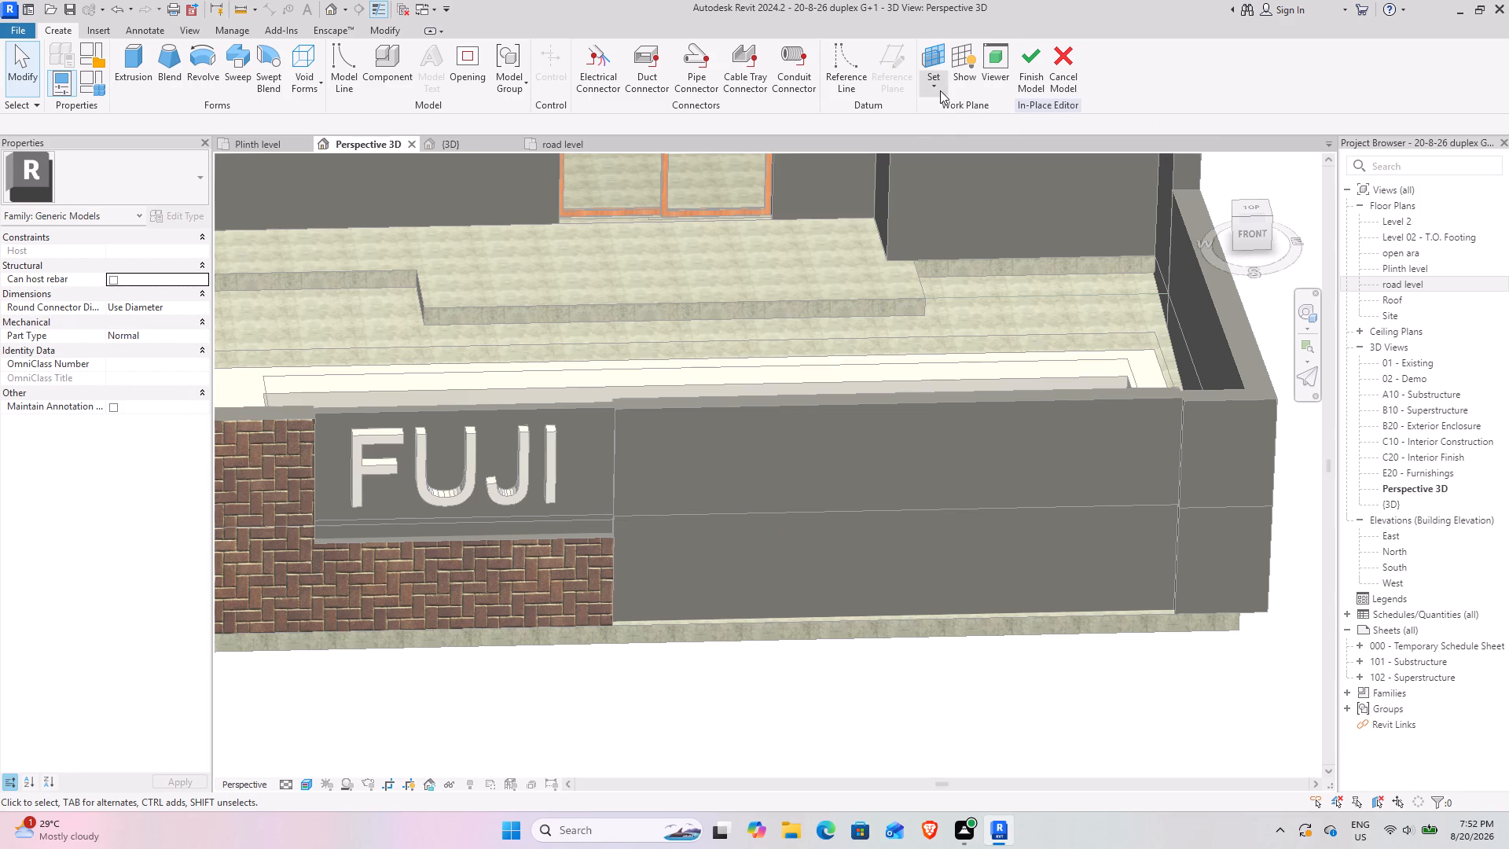
{"action": "left_click", "coordinate": [967, 138]}
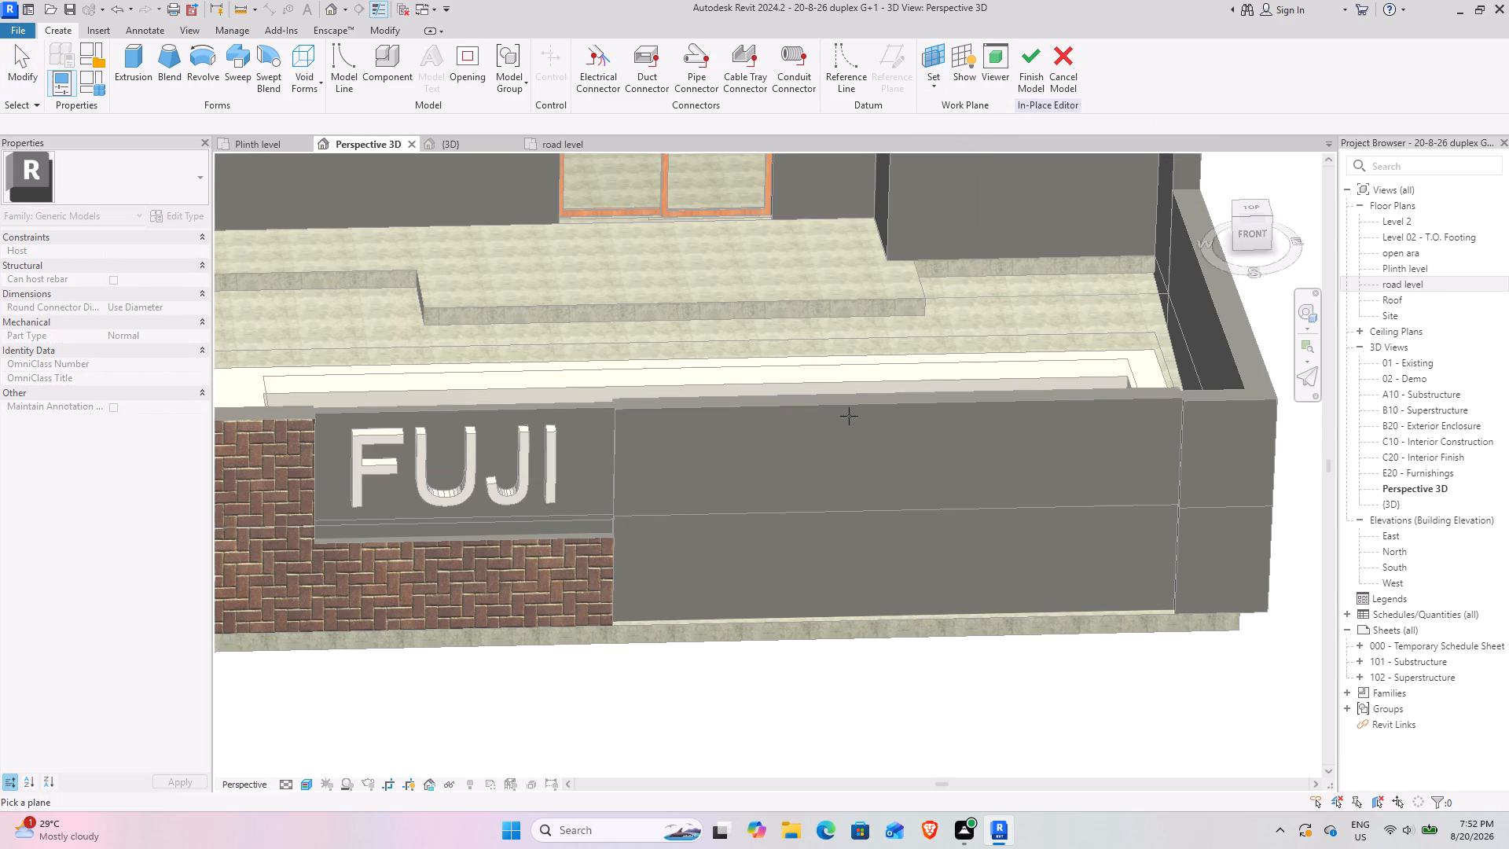
{"action": "left_click", "coordinate": [849, 412]}
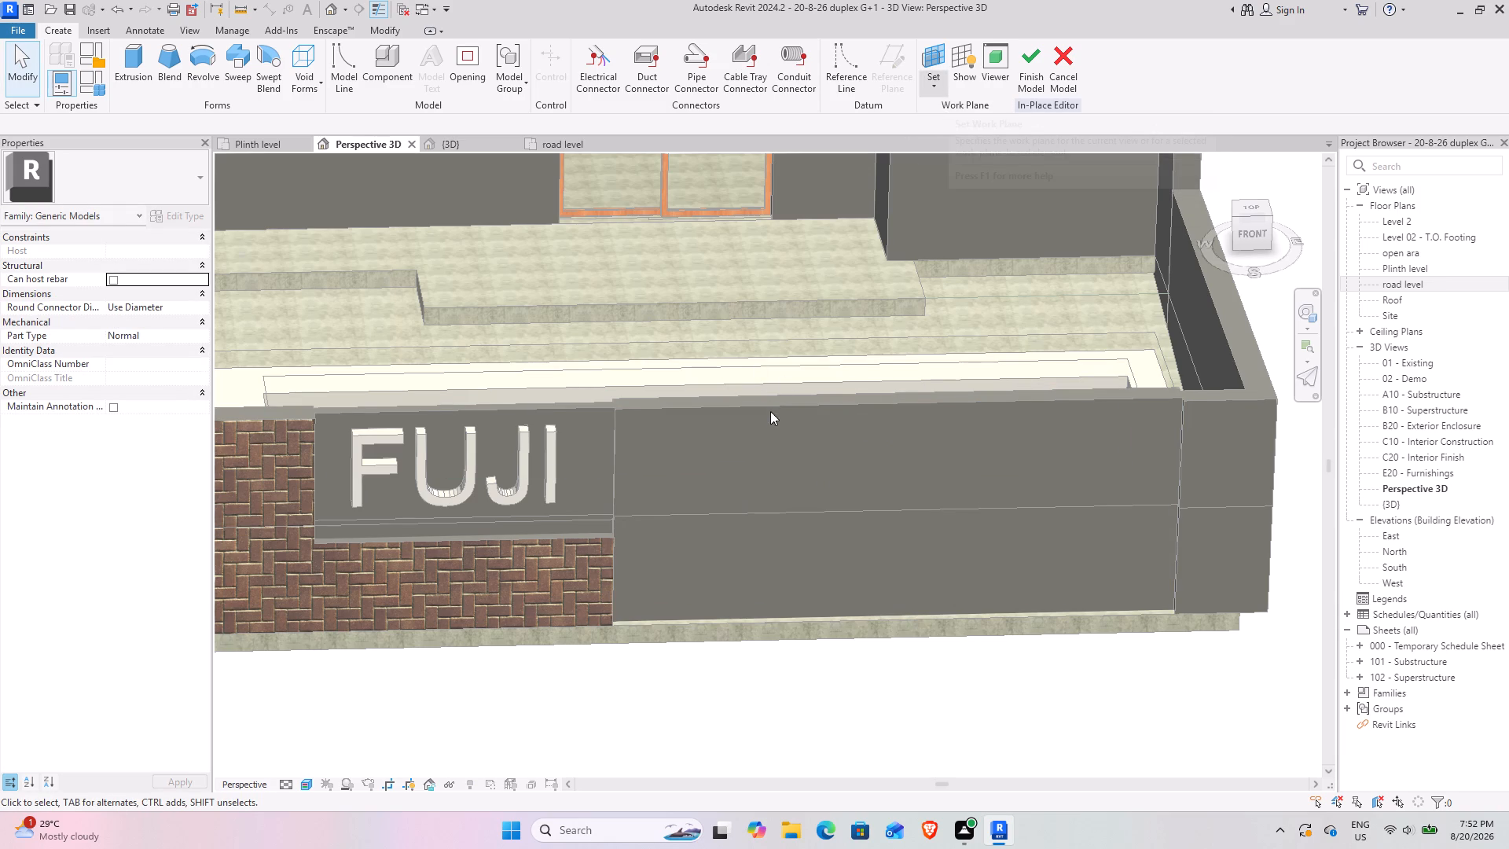
Start an Extrusion and sketch a rectangle about 1' wide and 3' high down from the plain wall's top edge, in front view.
{"action": "left_click", "coordinate": [132, 69]}
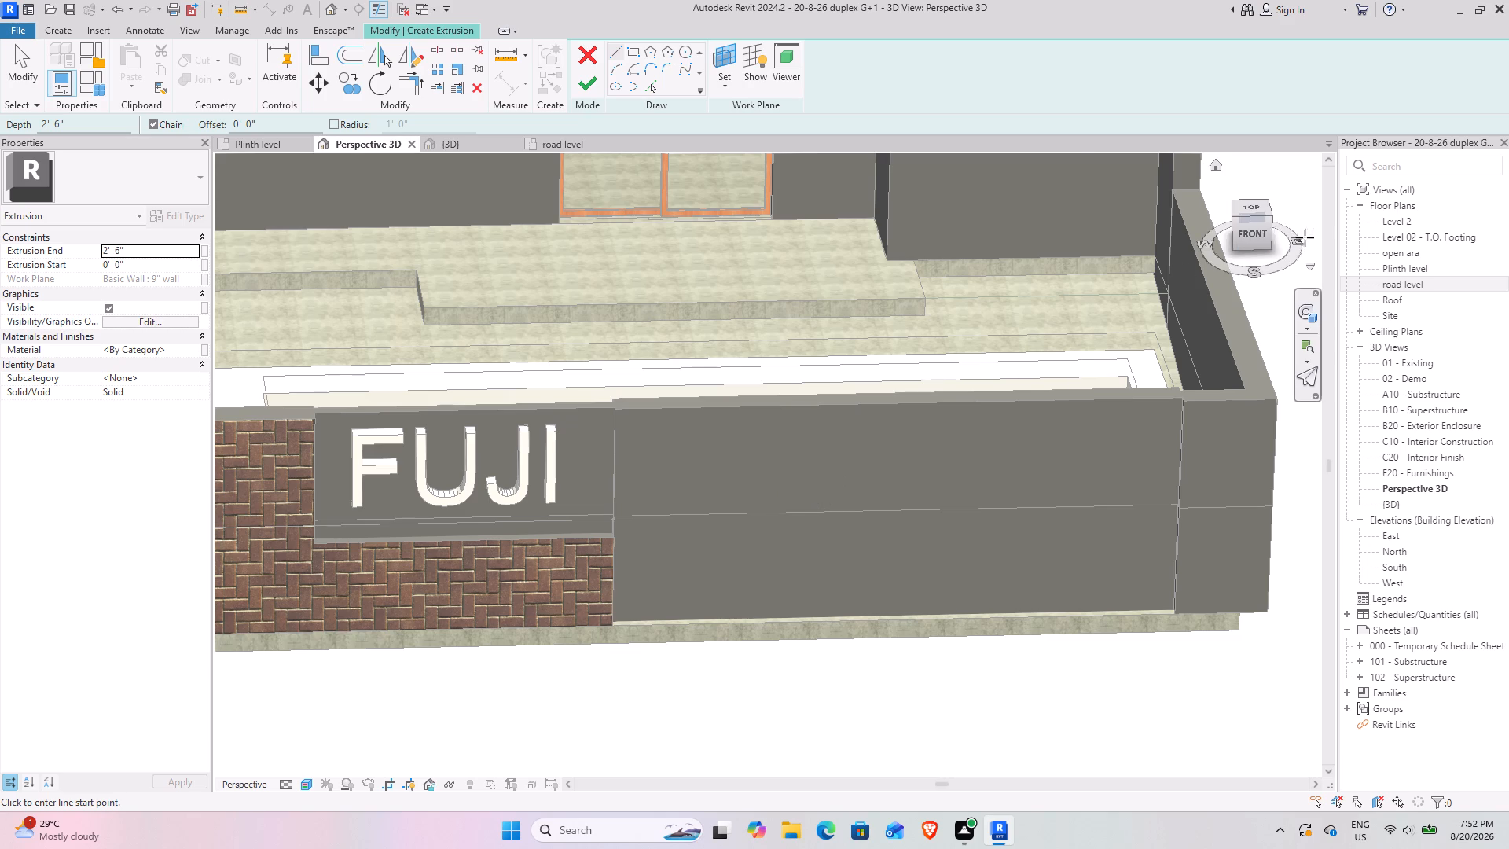
{"action": "left_click", "coordinate": [1251, 236]}
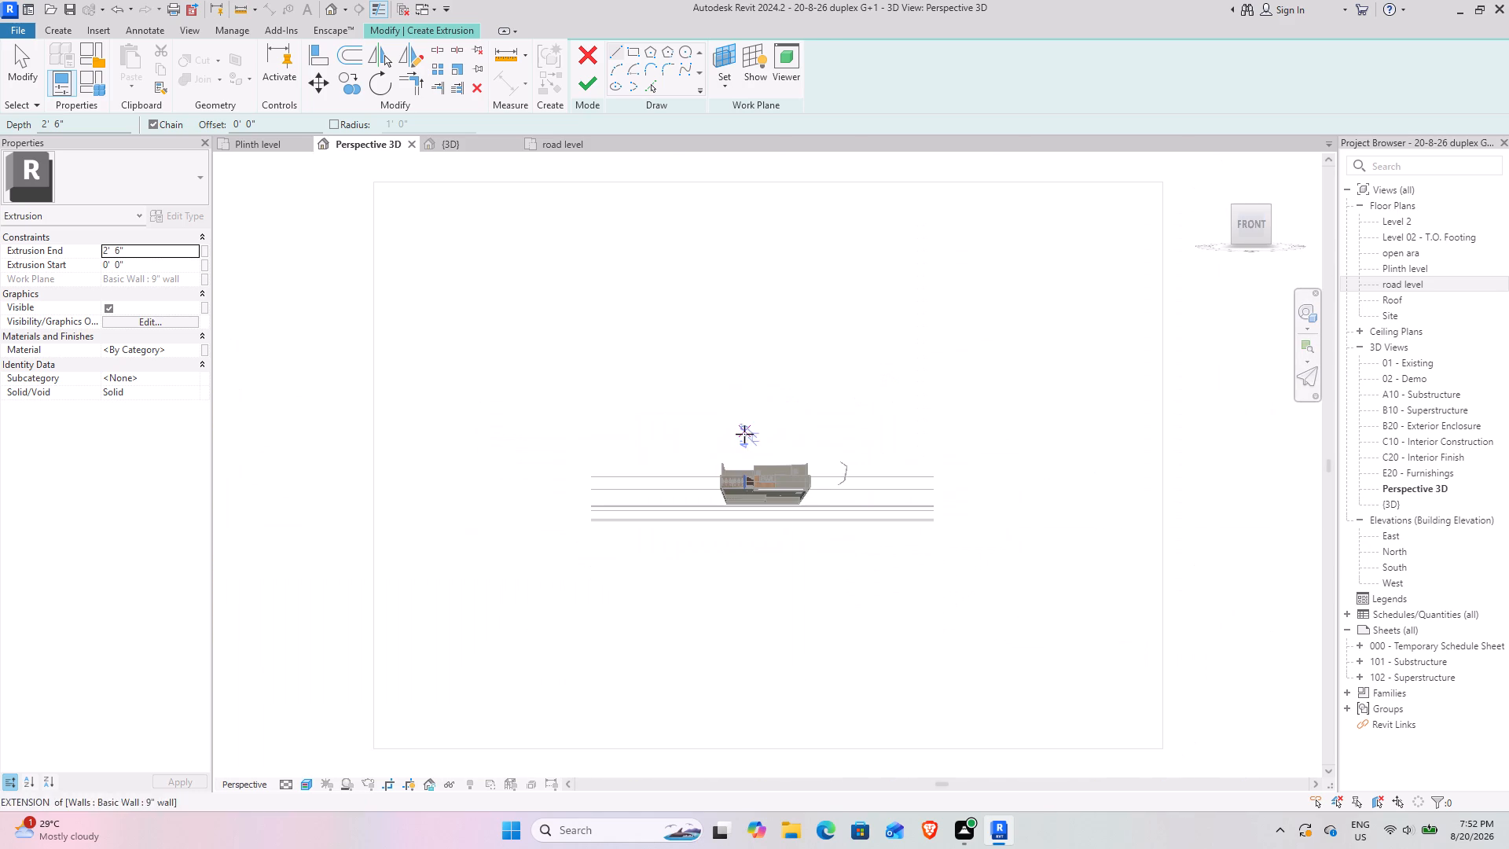
{"action": "left_click", "coordinate": [462, 151]}
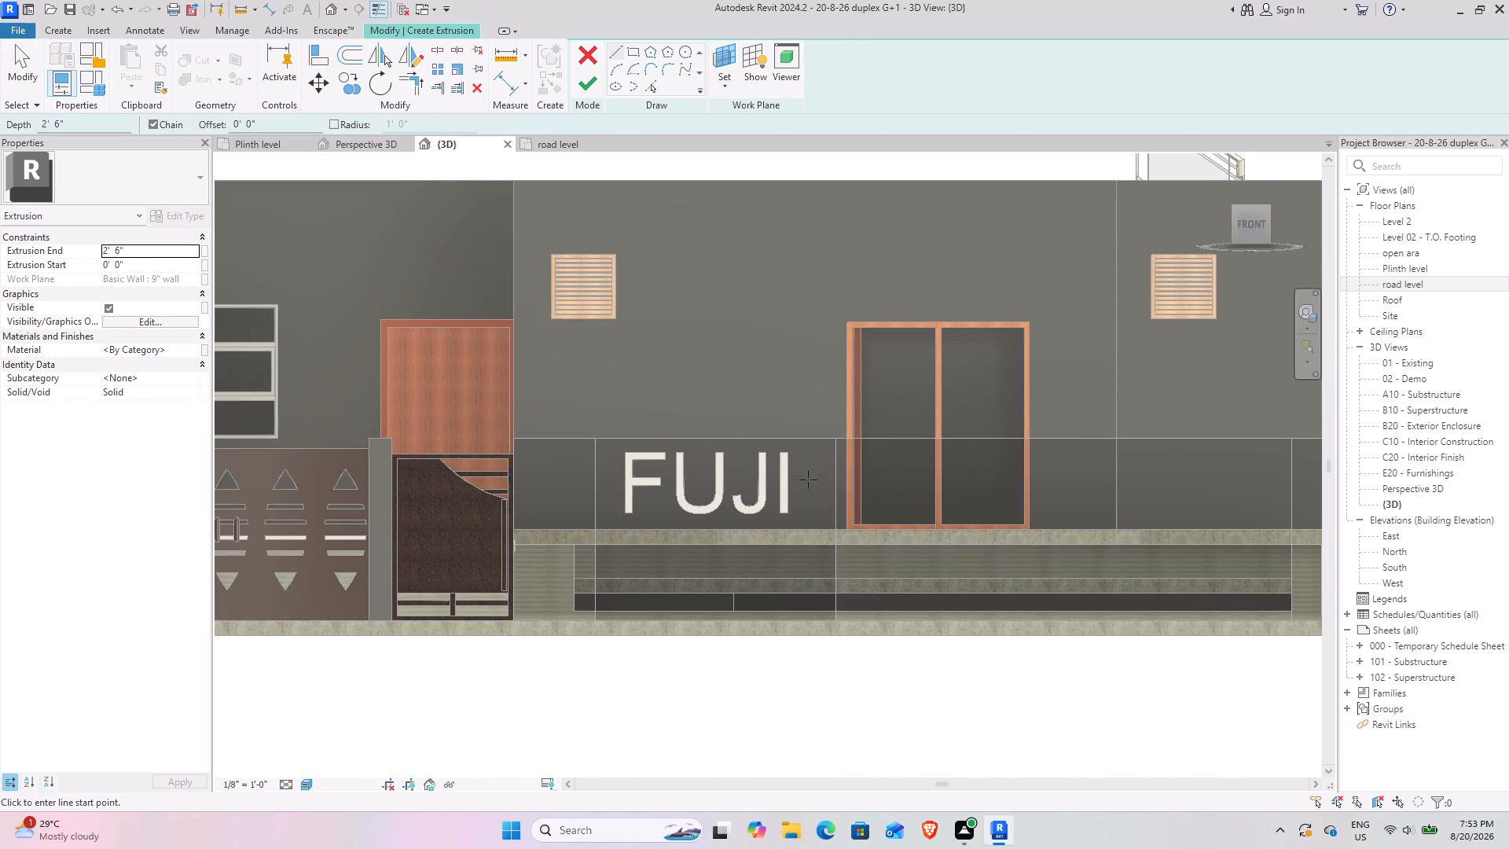
{"action": "middle_click_drag", "start_coordinate": [880, 496], "coordinate": [633, 497]}
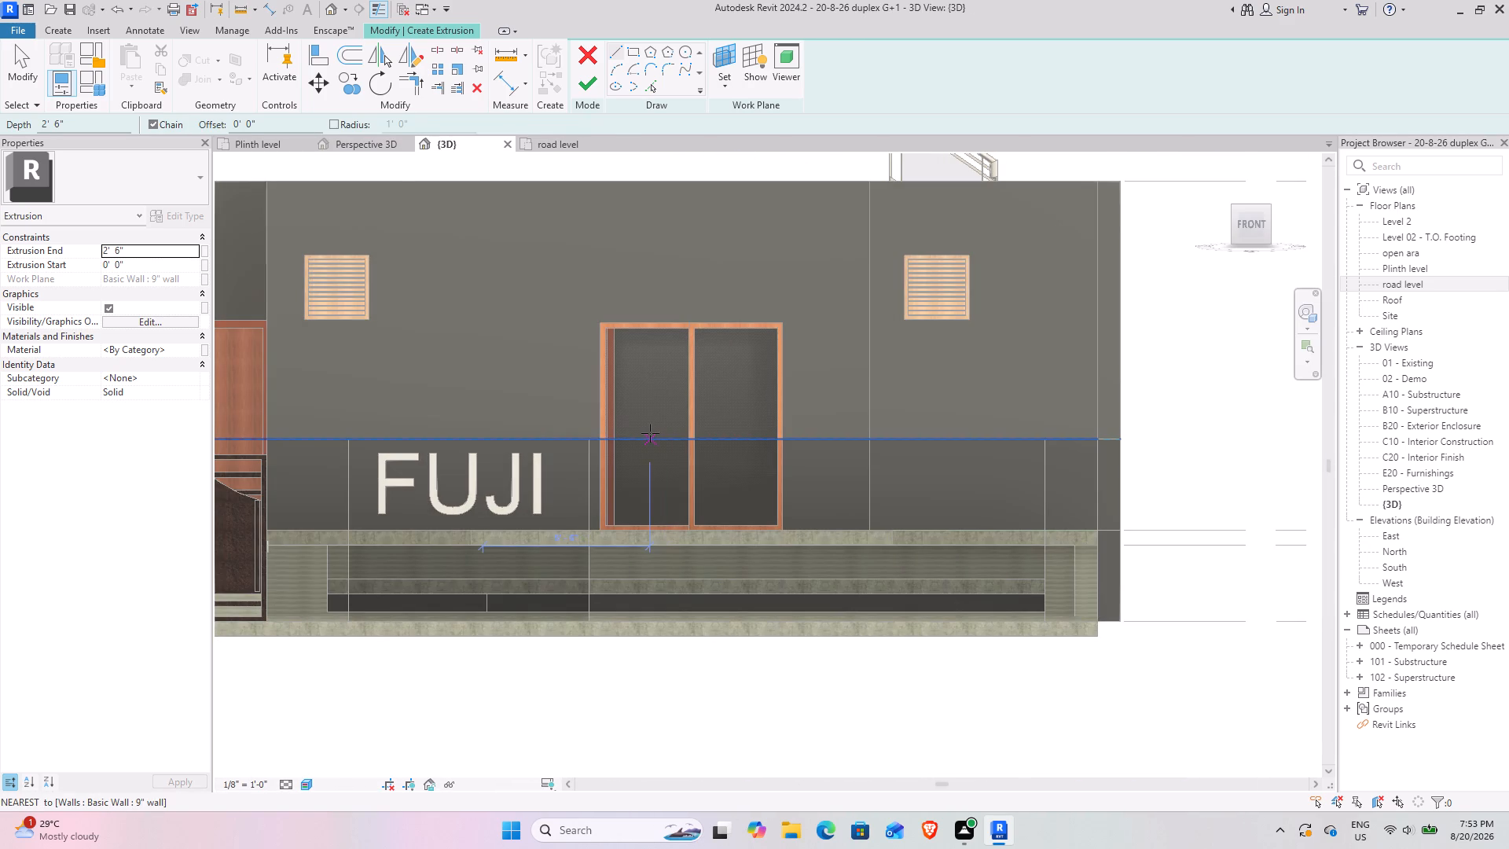
{"action": "scroll", "coordinate": [650, 433], "scroll_direction": "up", "scroll_amount": 3}
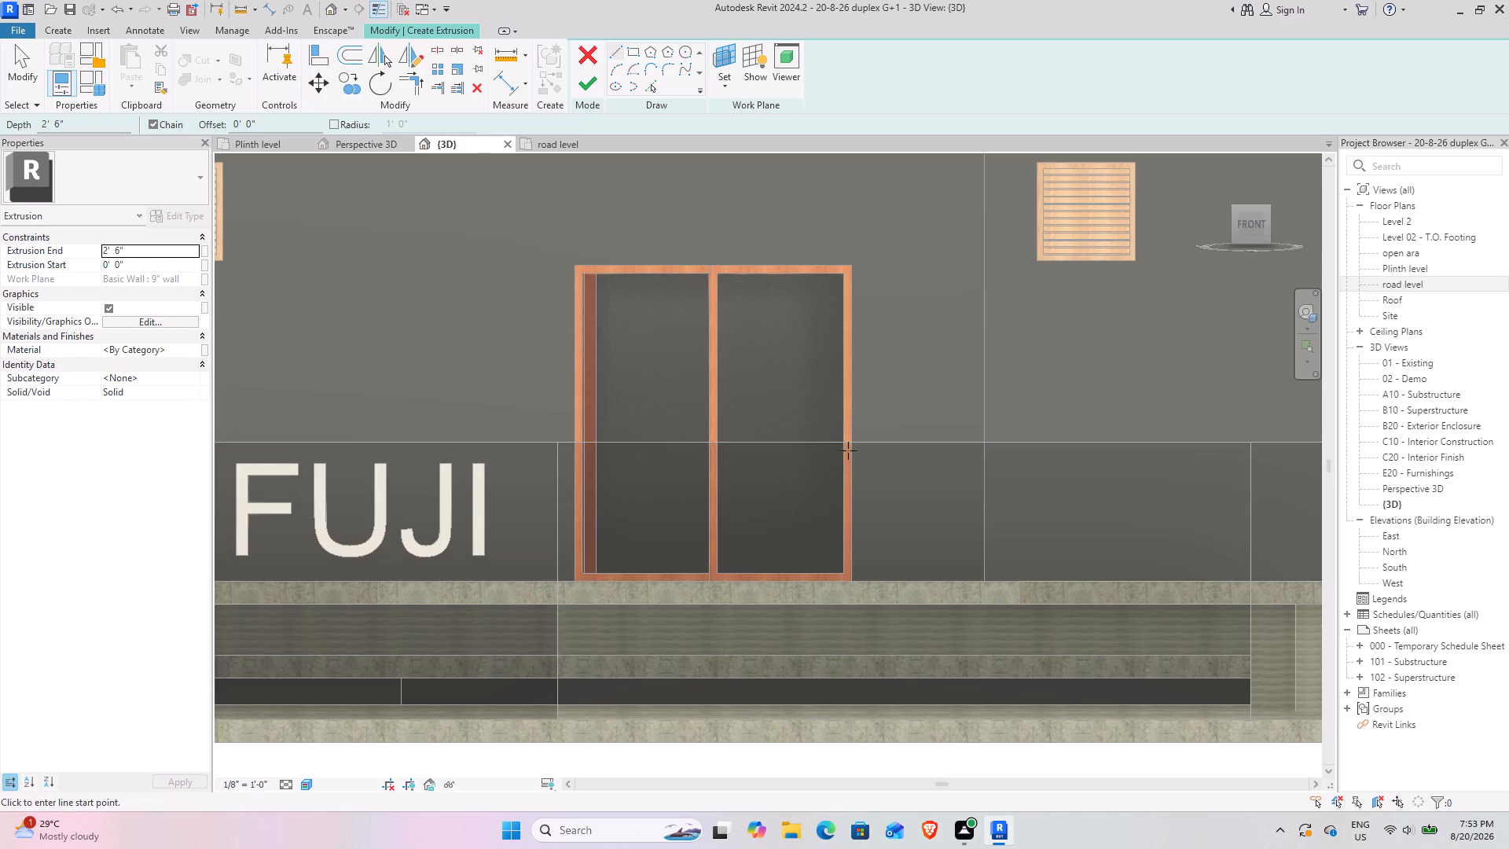
{"action": "middle_click_drag", "start_coordinate": [839, 450], "coordinate": [669, 416]}
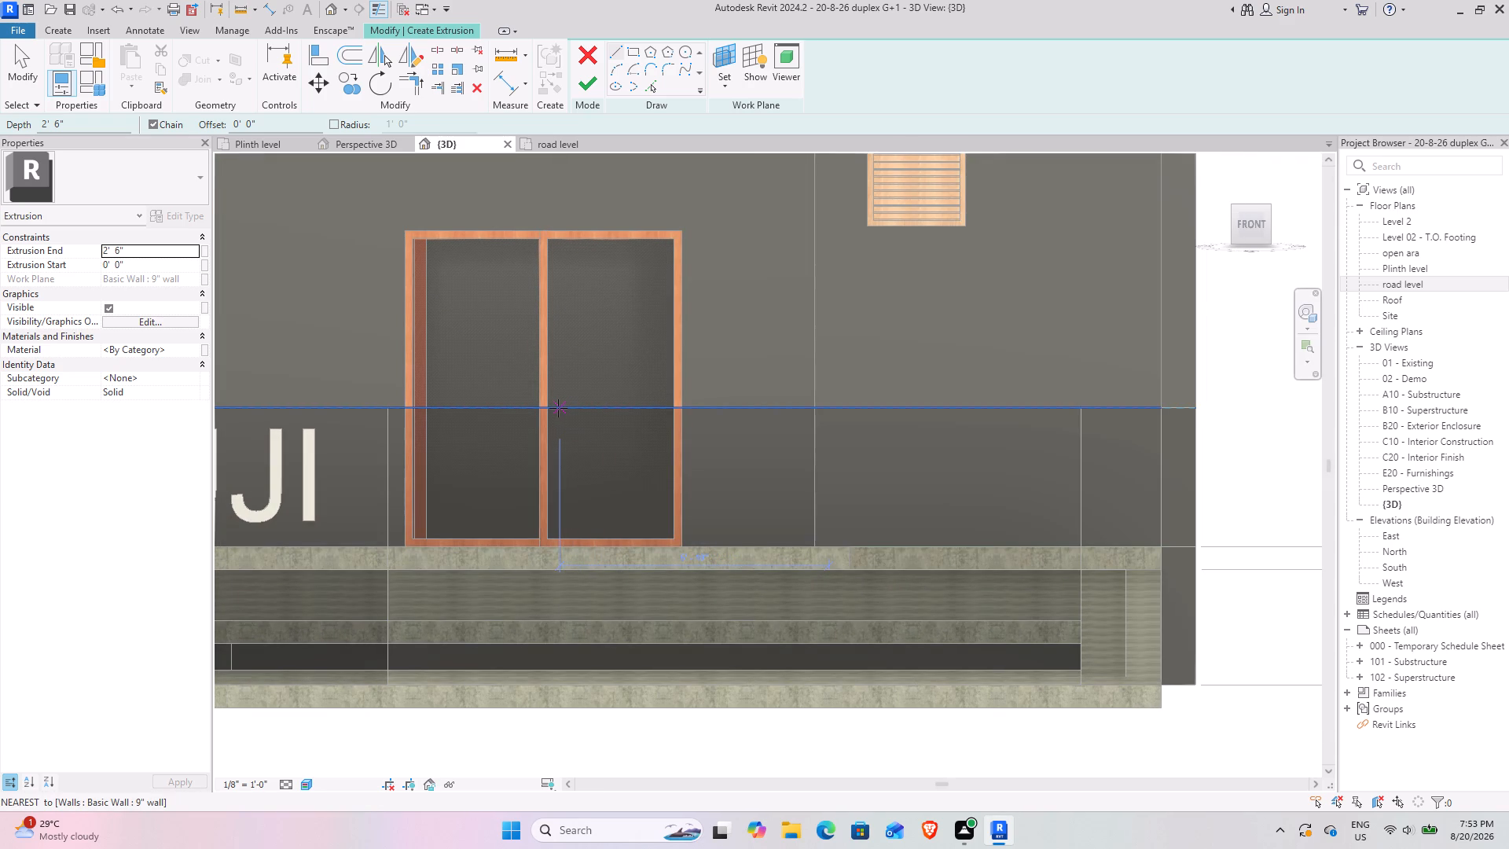
{"action": "left_click", "coordinate": [556, 408]}
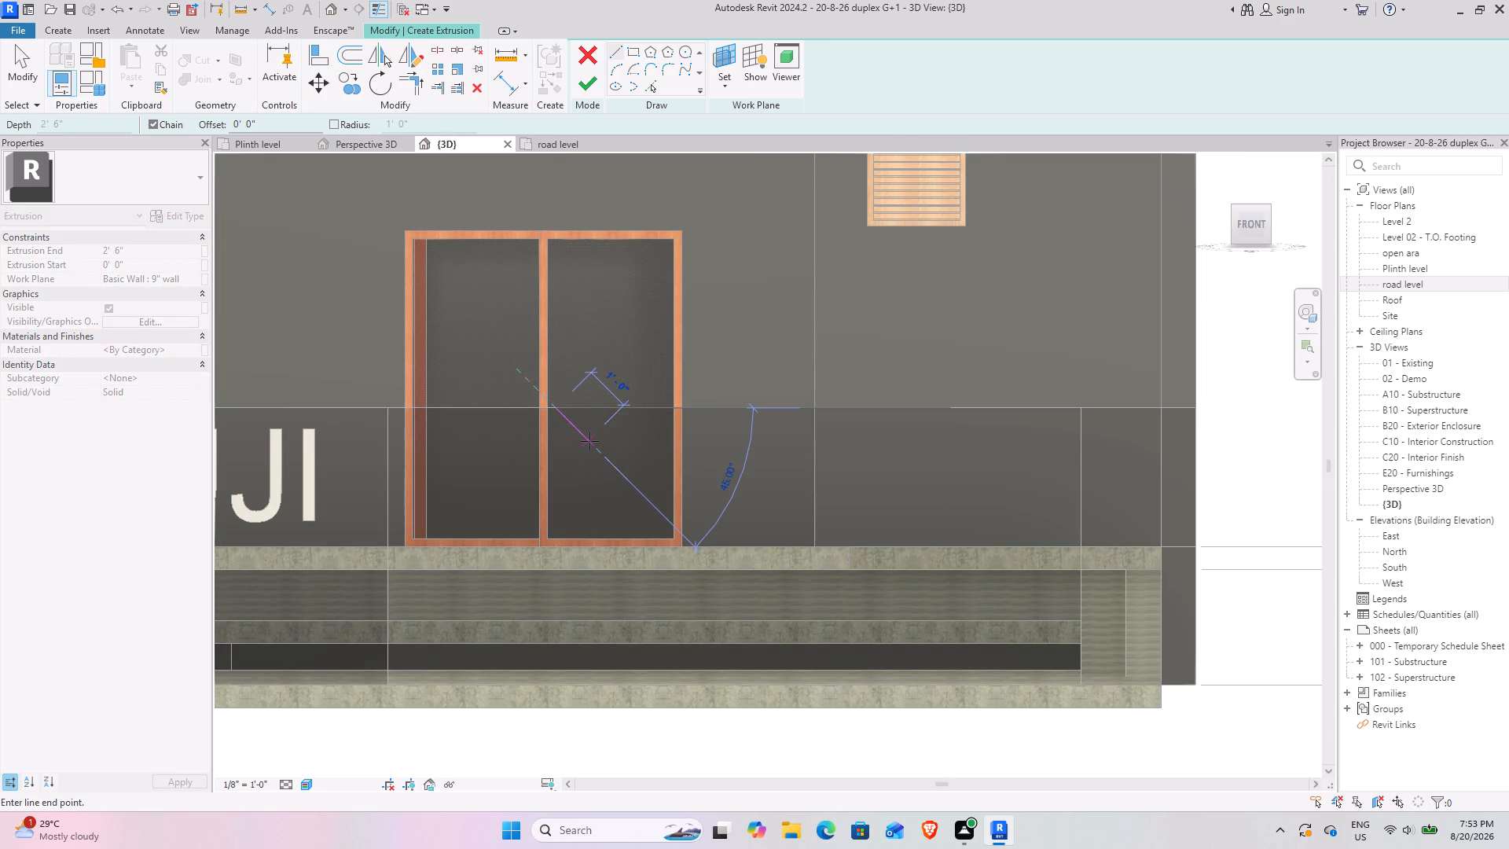
{"action": "left_click", "coordinate": [637, 53]}
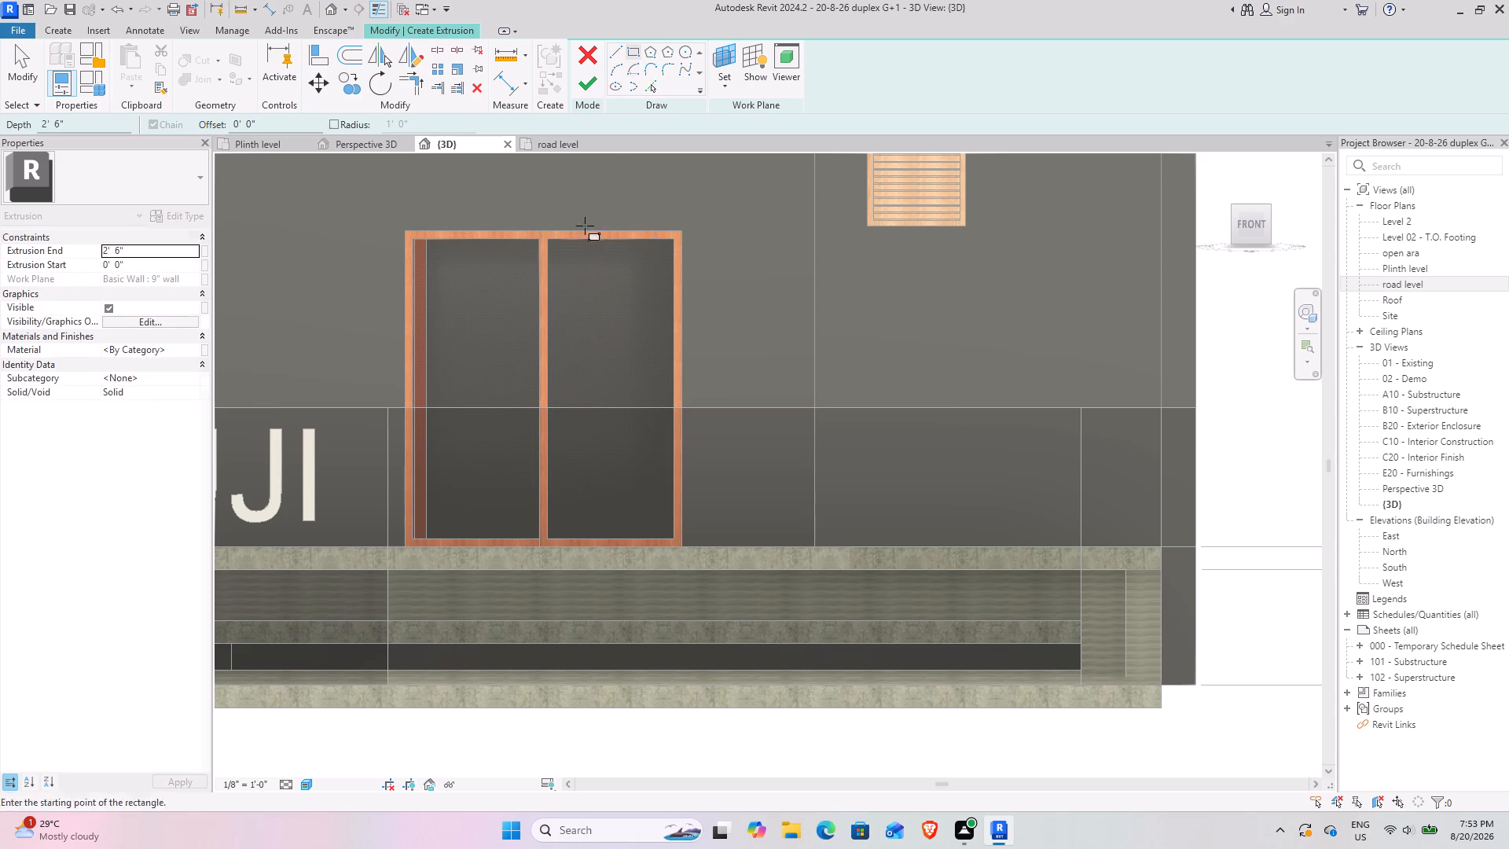
{"action": "left_click", "coordinate": [549, 406]}
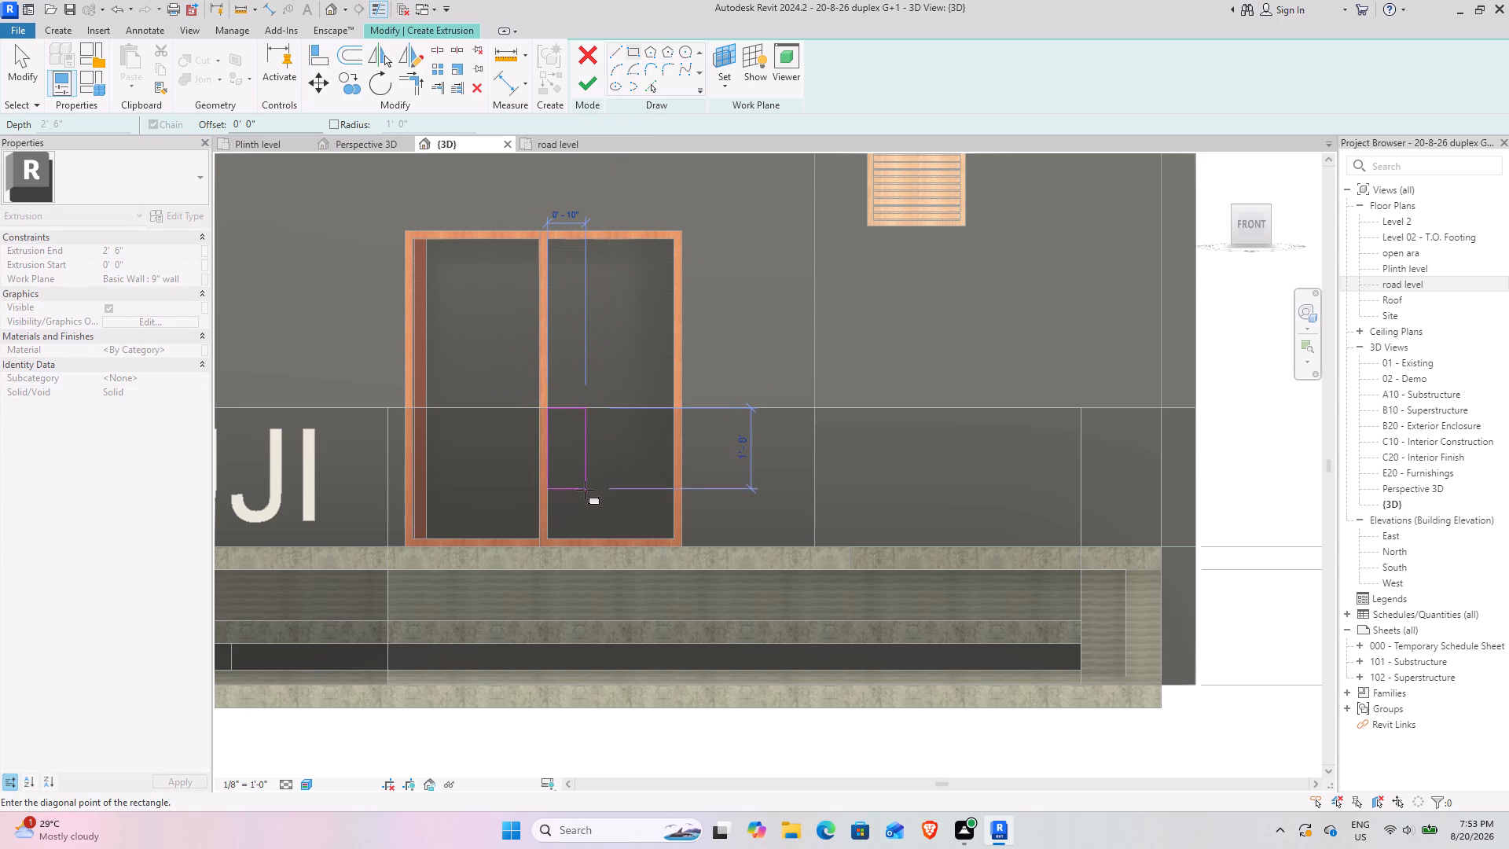
{"action": "left_click", "coordinate": [594, 549]}
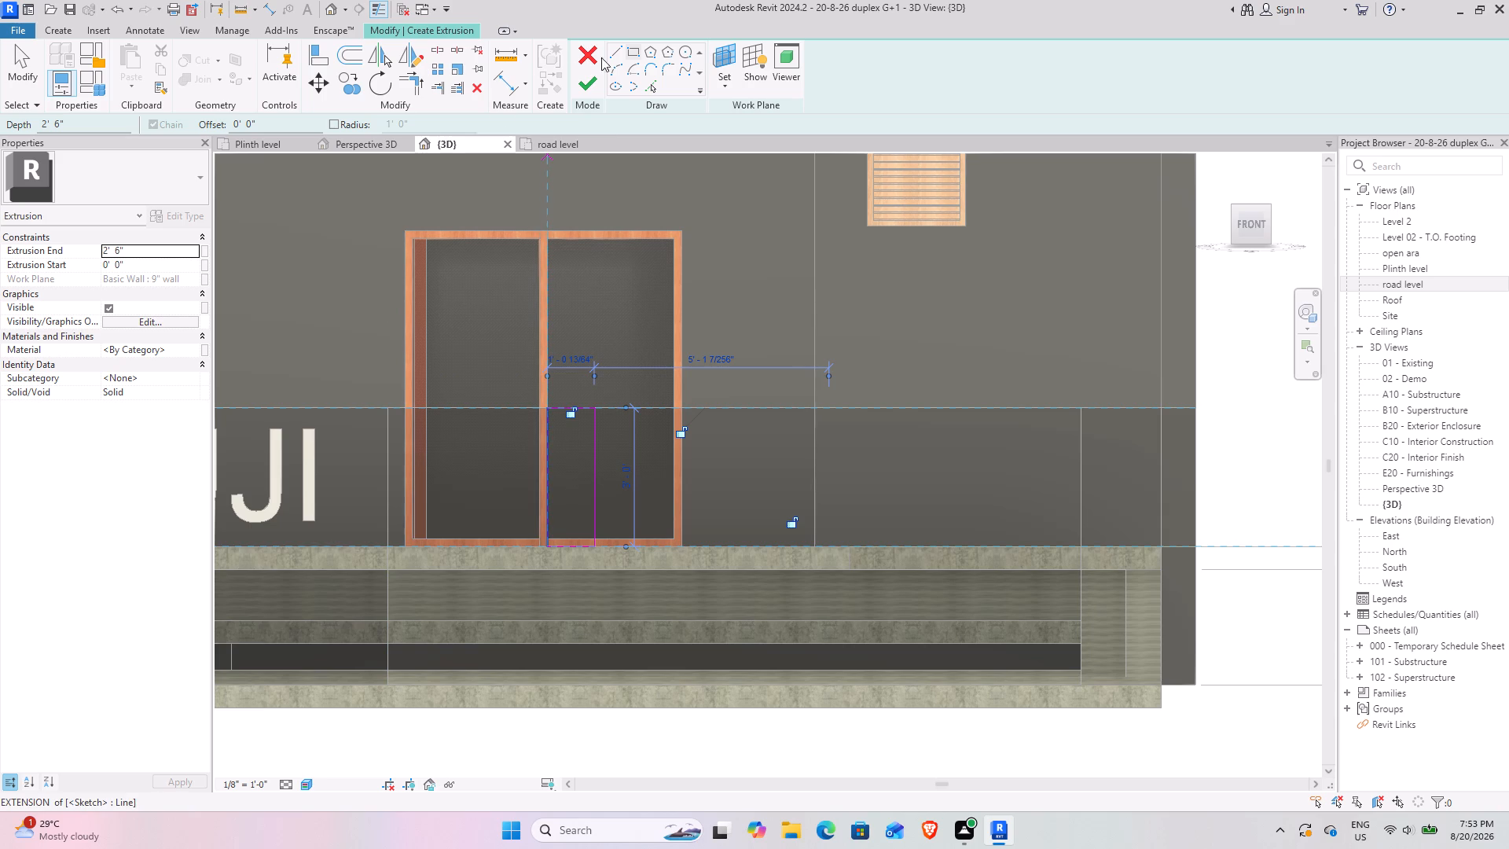
Copy the rectangle twice along the wall's top edge, about 4'-7" and then 4'-2 1/2" further from the FUJI sign, and finish the extrusion sketch.
{"action": "left_click", "coordinate": [349, 92]}
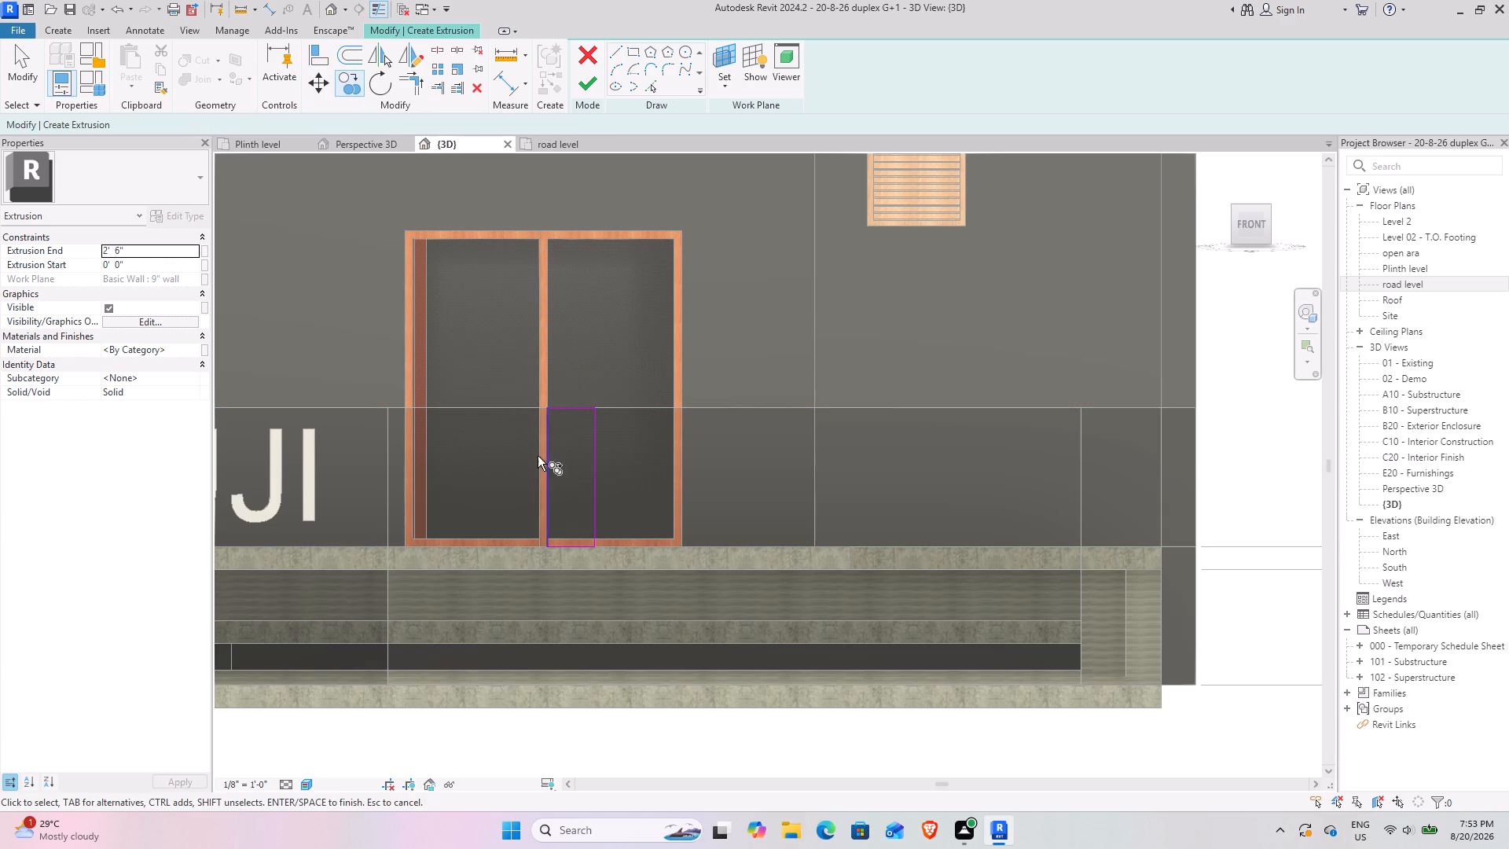
{"action": "left_click_drag", "start_coordinate": [501, 383], "coordinate": [646, 579]}
{"action": "left_click", "coordinate": [351, 79]}
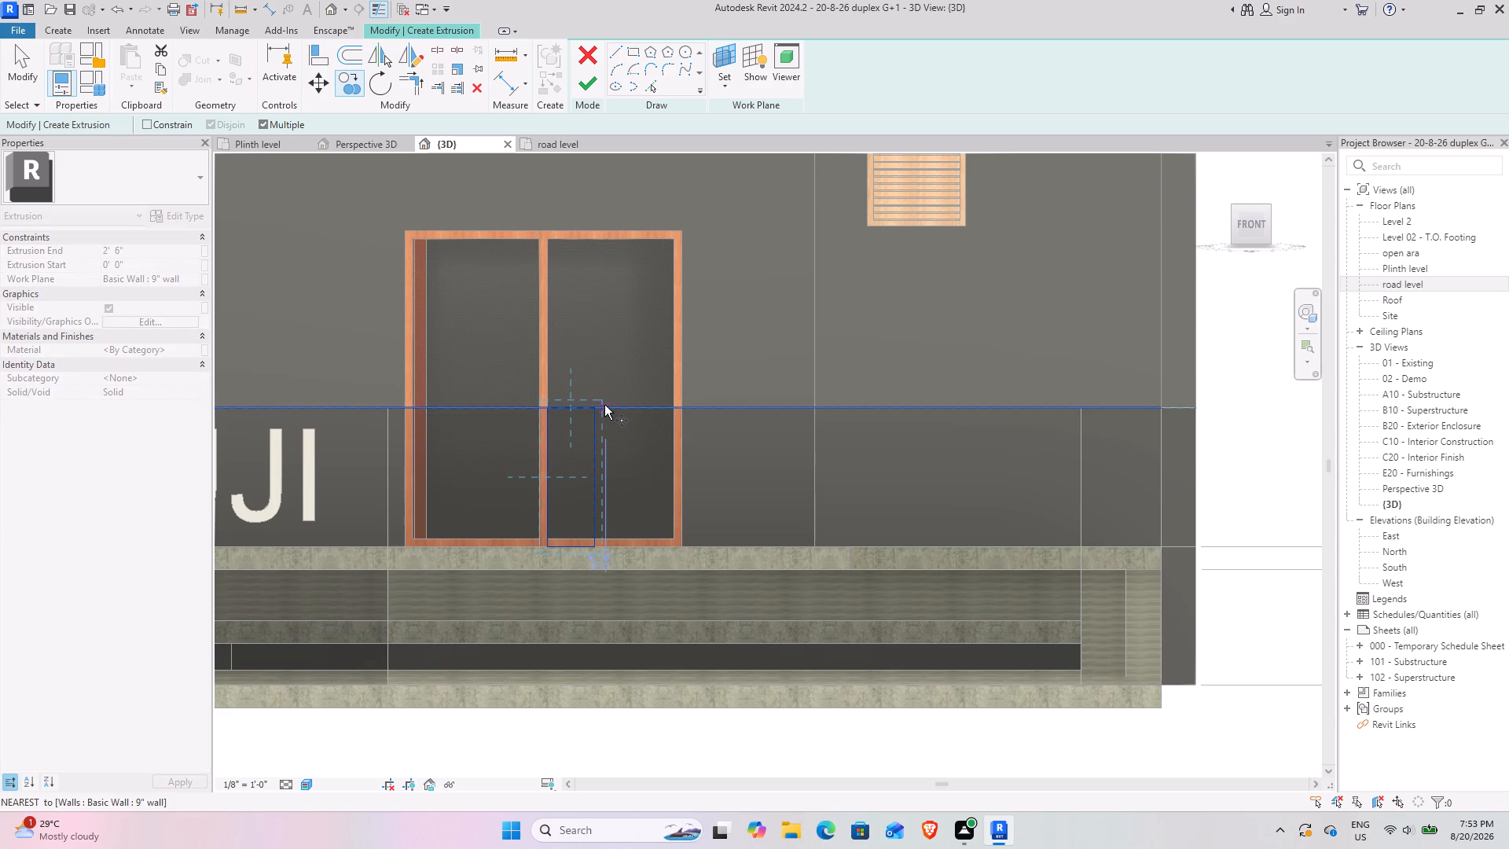
{"action": "left_click", "coordinate": [596, 405]}
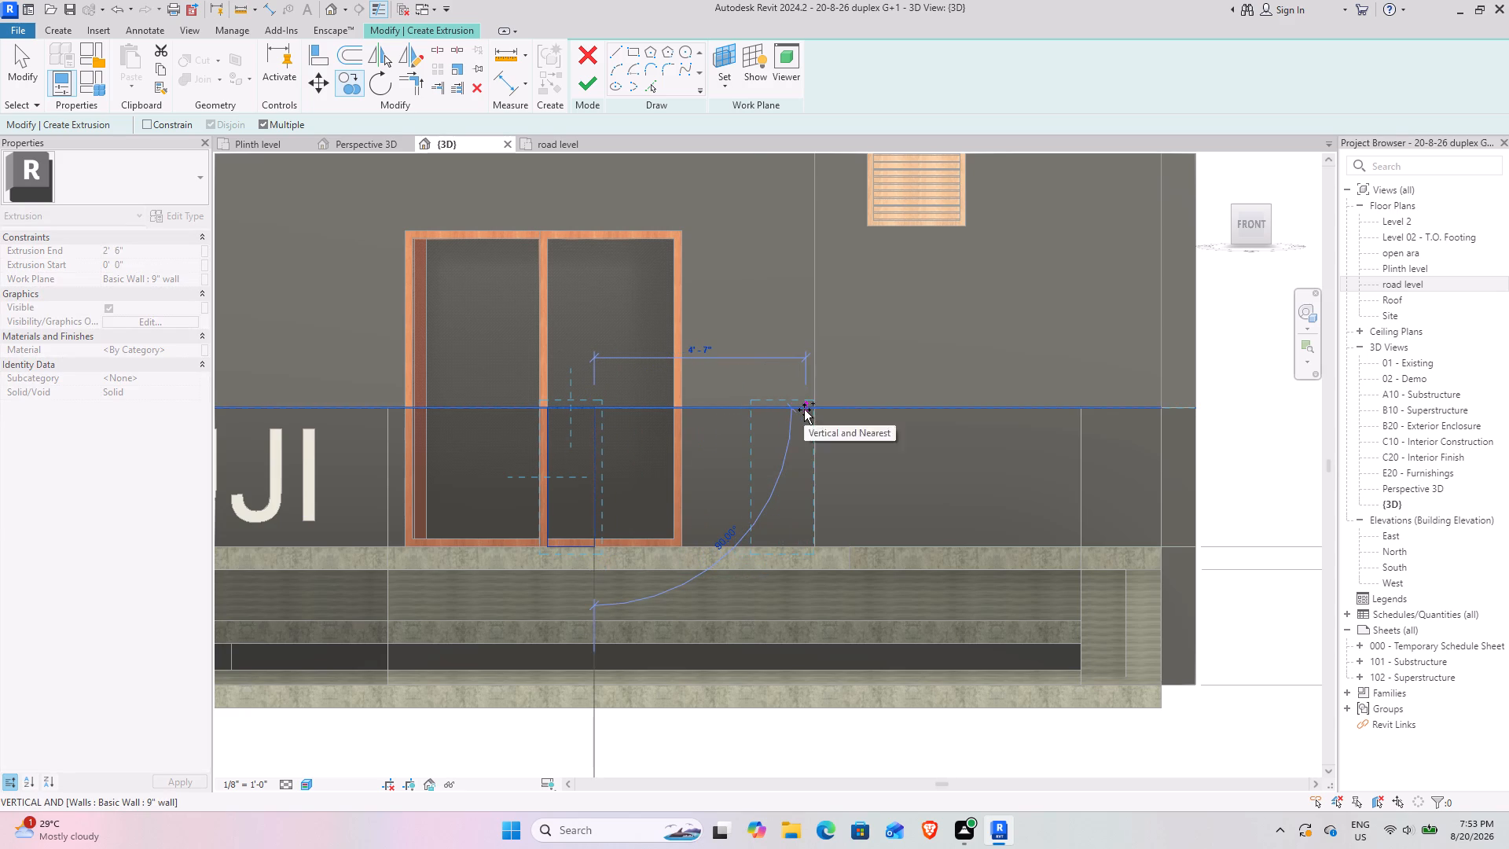
{"action": "left_click", "coordinate": [804, 410]}
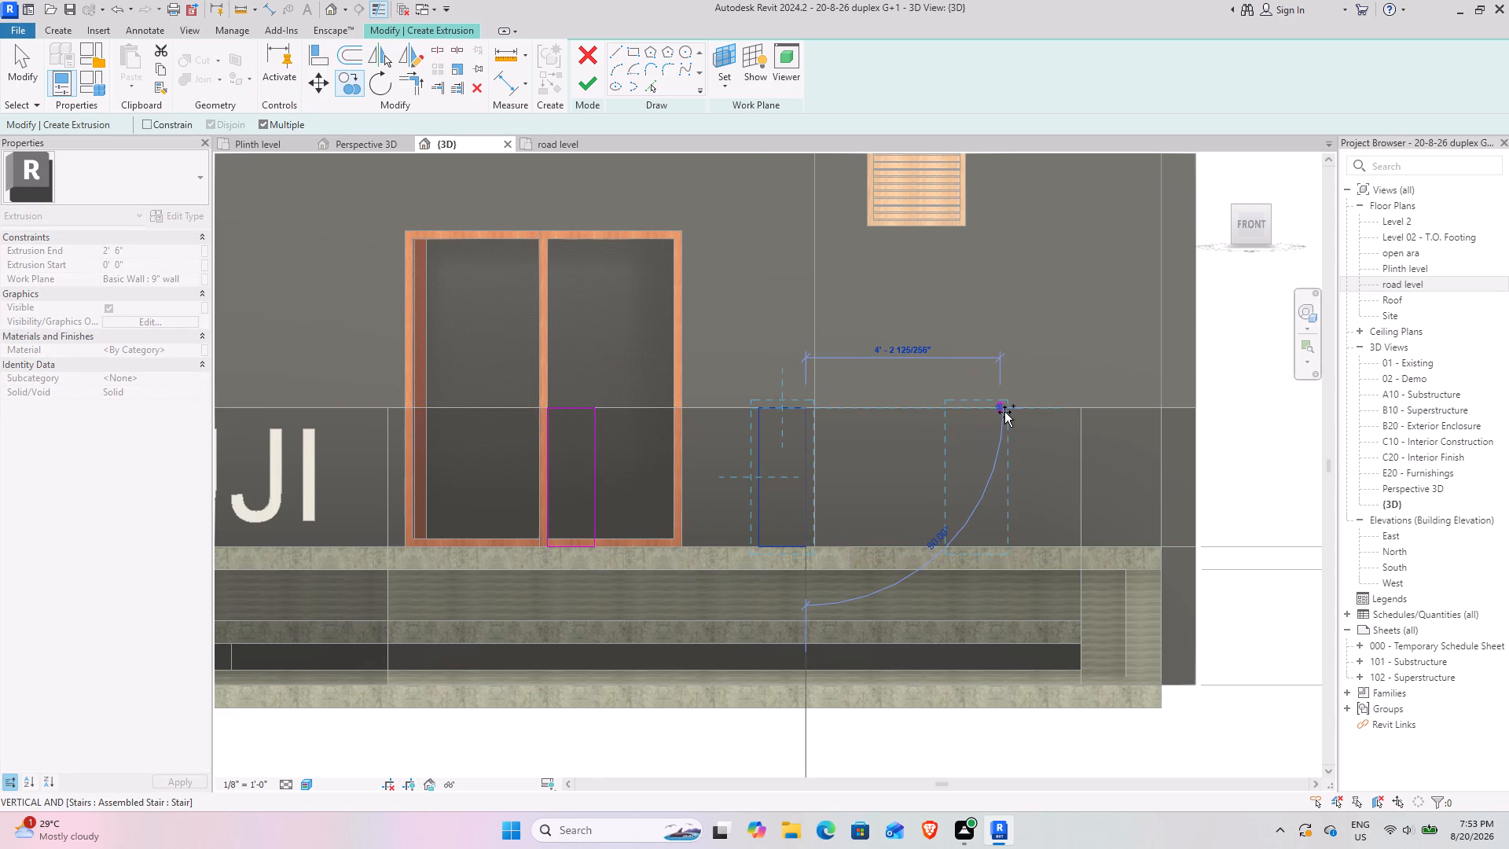
{"action": "left_click", "coordinate": [1004, 412]}
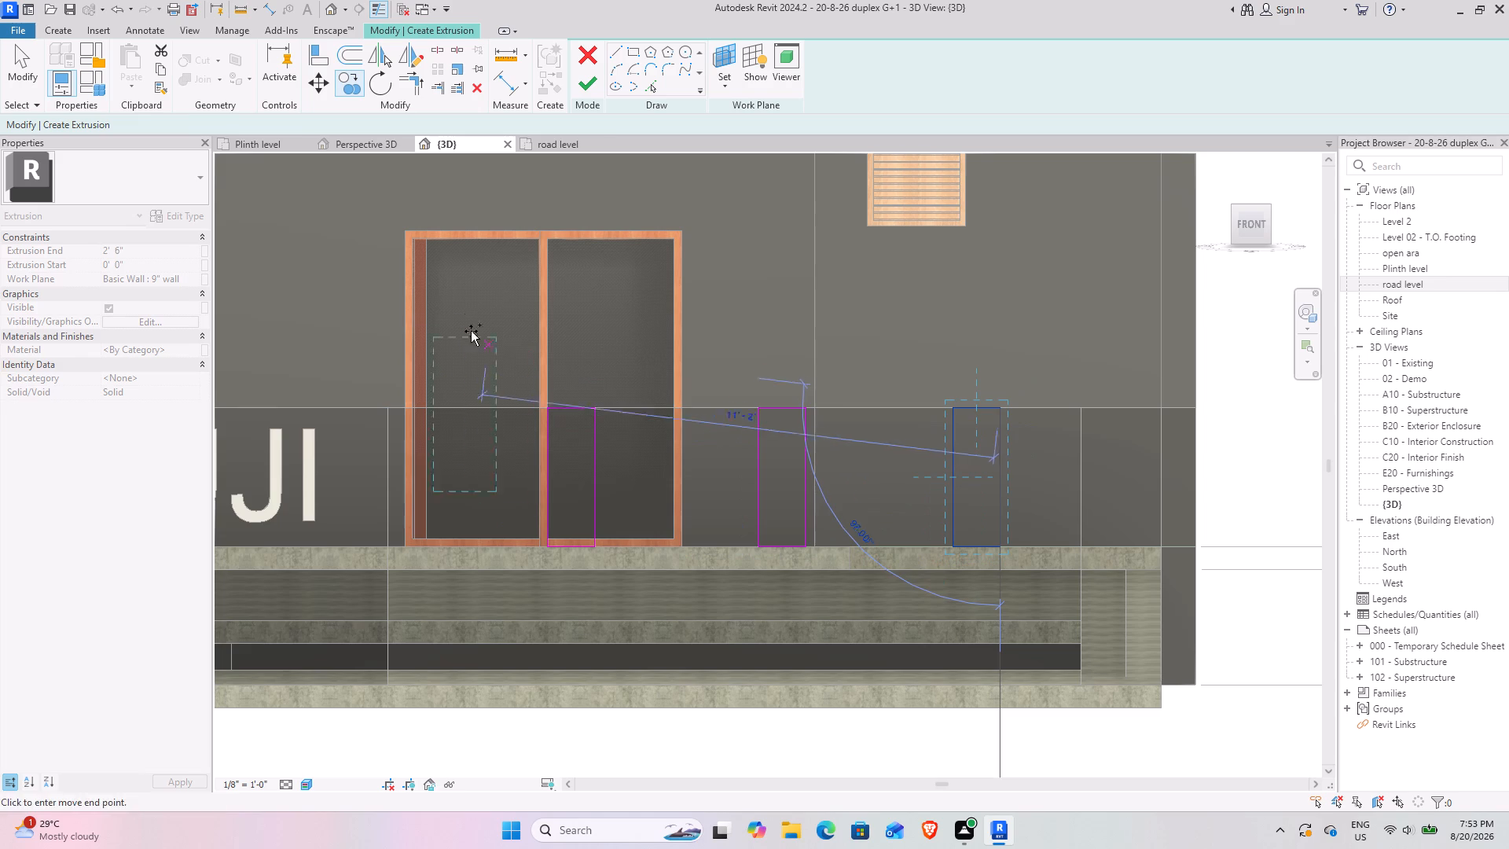
{"action": "left_click", "coordinate": [582, 84]}
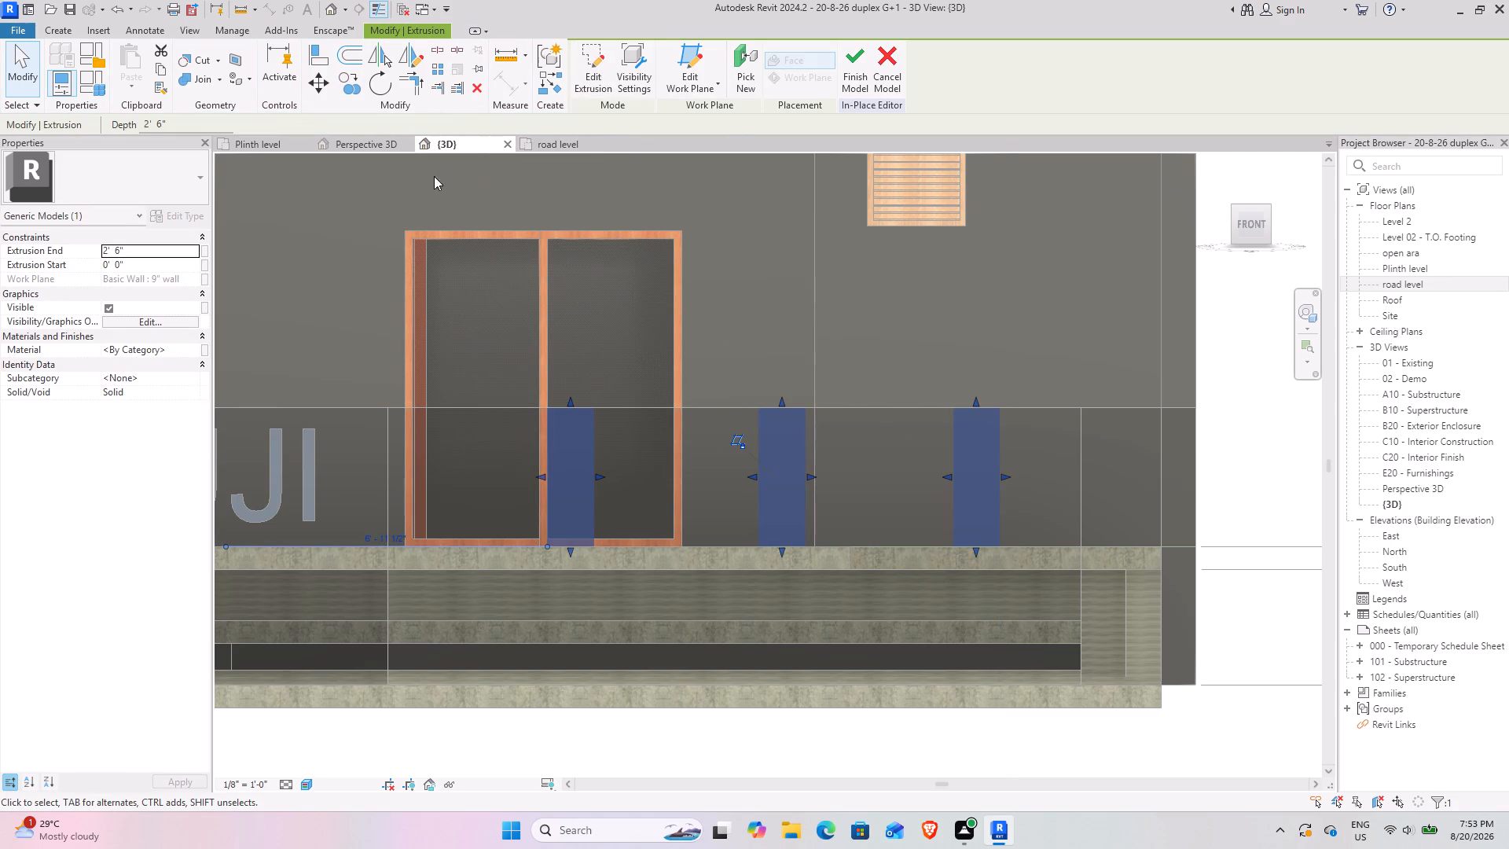
Set the extrusion end of the three wall blocks to 9" in the perspective view.
{"action": "left_click", "coordinate": [329, 145]}
{"action": "scroll", "coordinate": [810, 498], "scroll_direction": "down", "scroll_amount": 1}
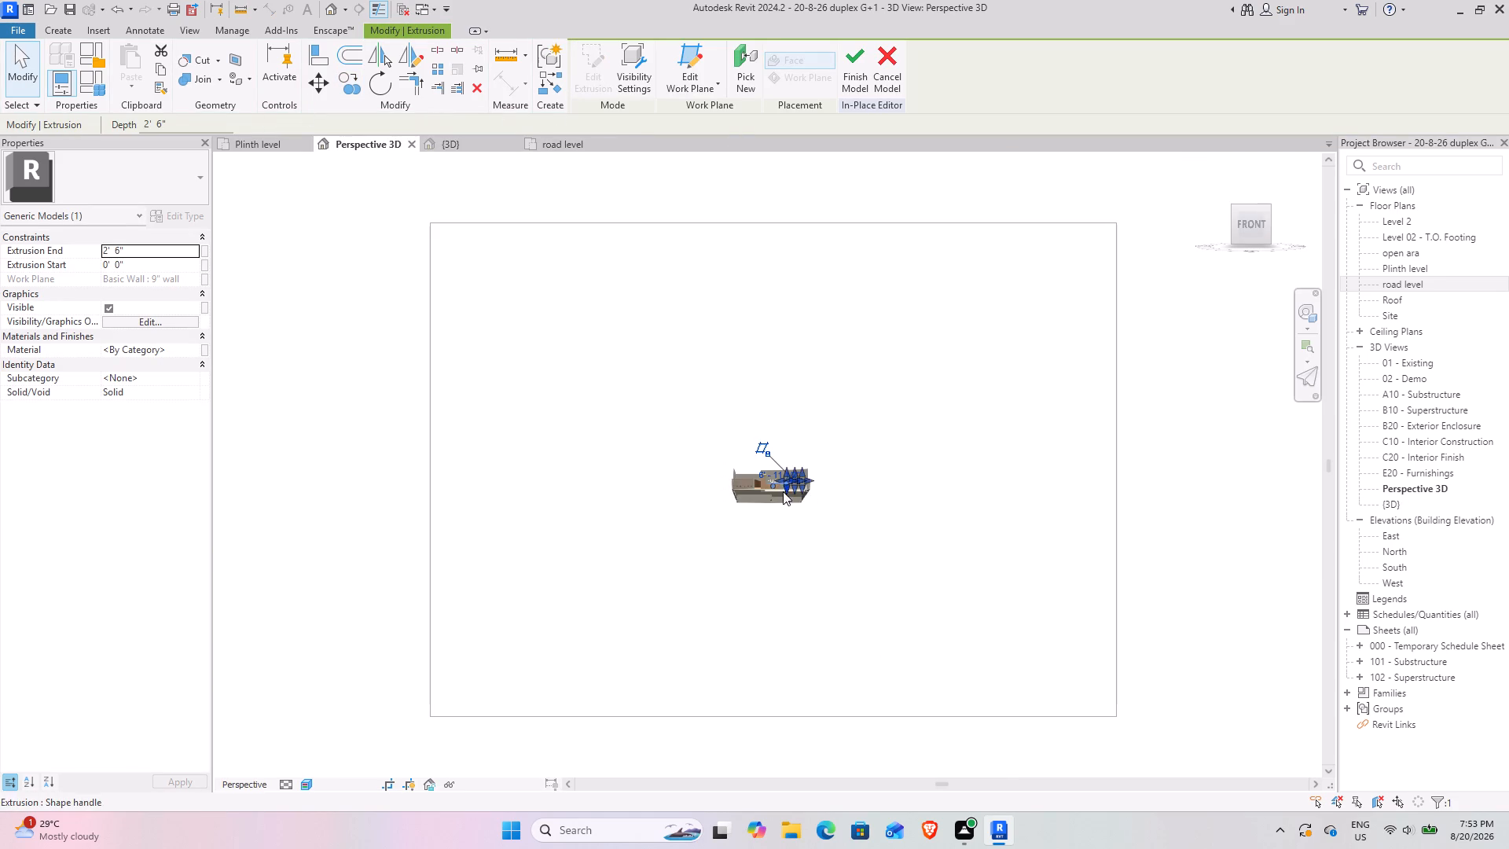
{"action": "scroll", "coordinate": [779, 486], "scroll_direction": "up", "scroll_amount": 9}
{"action": "middle_click_drag", "start_coordinate": [797, 486], "coordinate": [843, 672], "text": "shift"}
{"action": "left_click", "coordinate": [883, 630]}
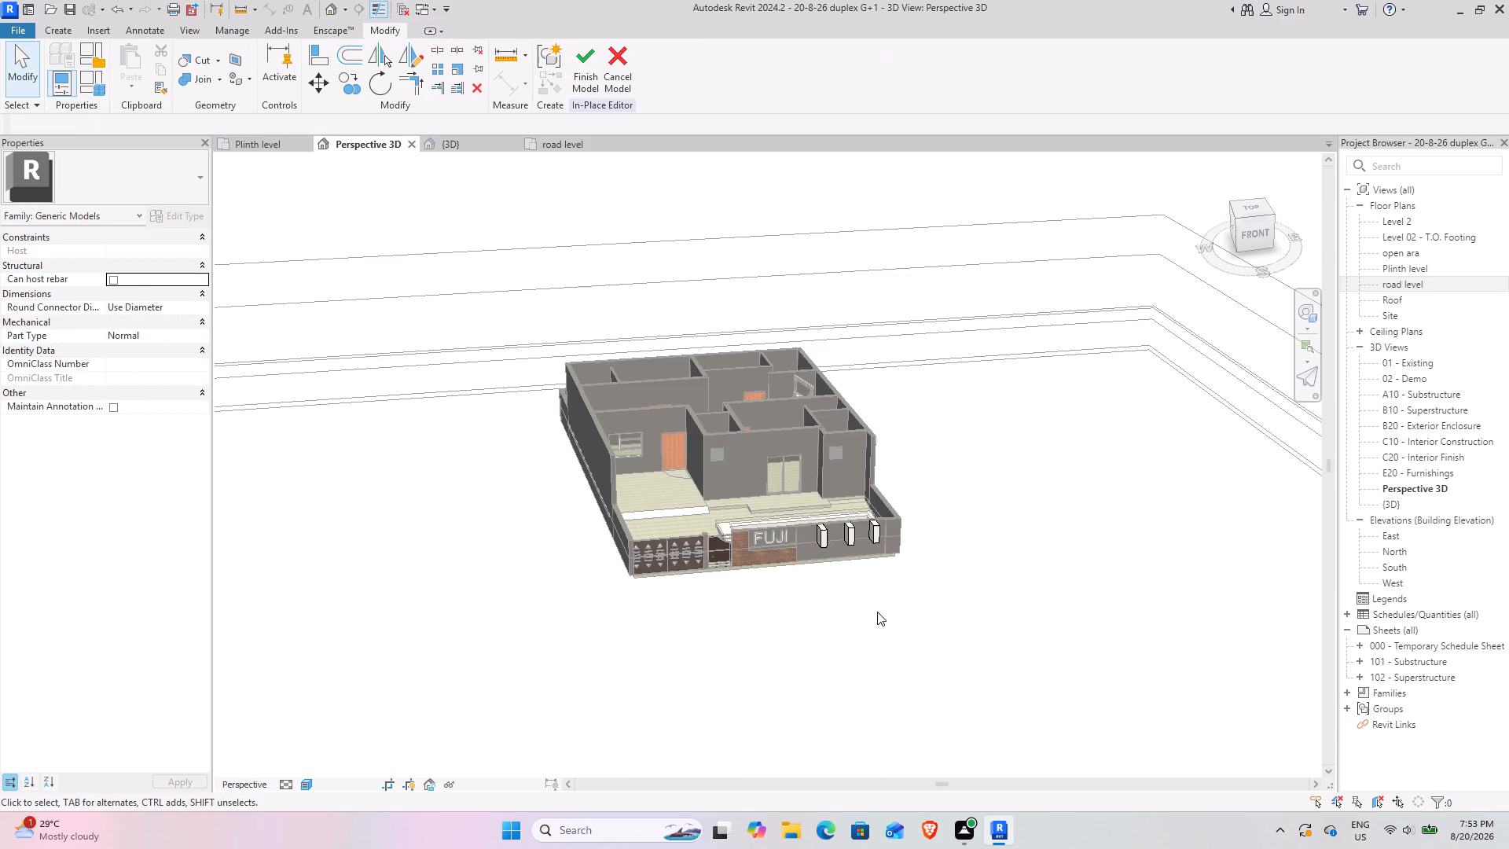
{"action": "scroll", "coordinate": [834, 512], "scroll_direction": "up", "scroll_amount": 7}
{"action": "middle_click_drag", "start_coordinate": [813, 587], "coordinate": [1061, 584], "text": "shift"}
{"action": "middle_click_drag", "start_coordinate": [1061, 584], "coordinate": [1025, 590]}
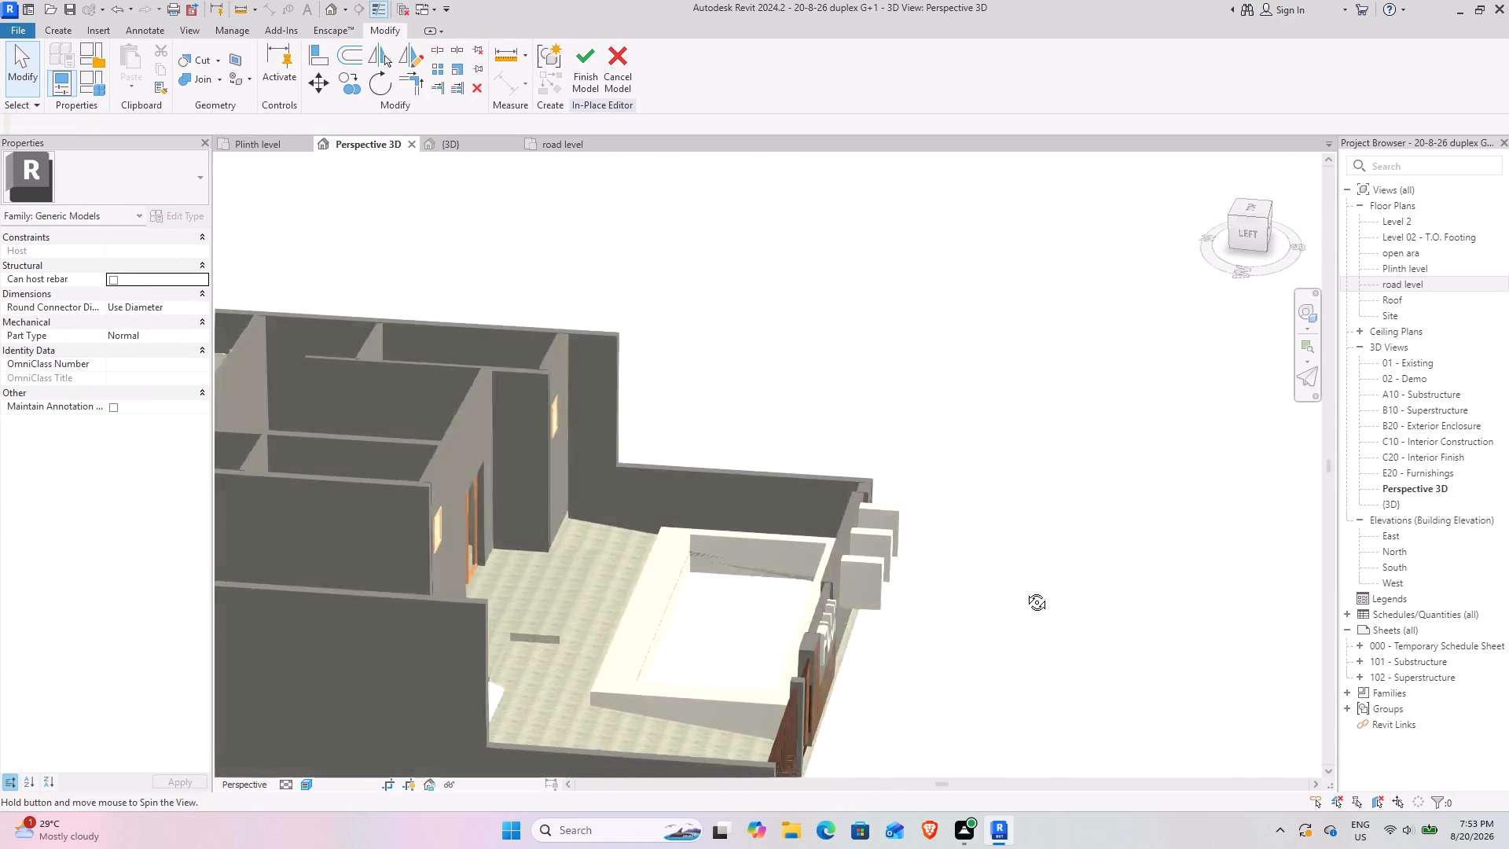
{"action": "middle_click_drag", "start_coordinate": [1025, 590], "coordinate": [945, 606]}
{"action": "left_click", "coordinate": [832, 571]}
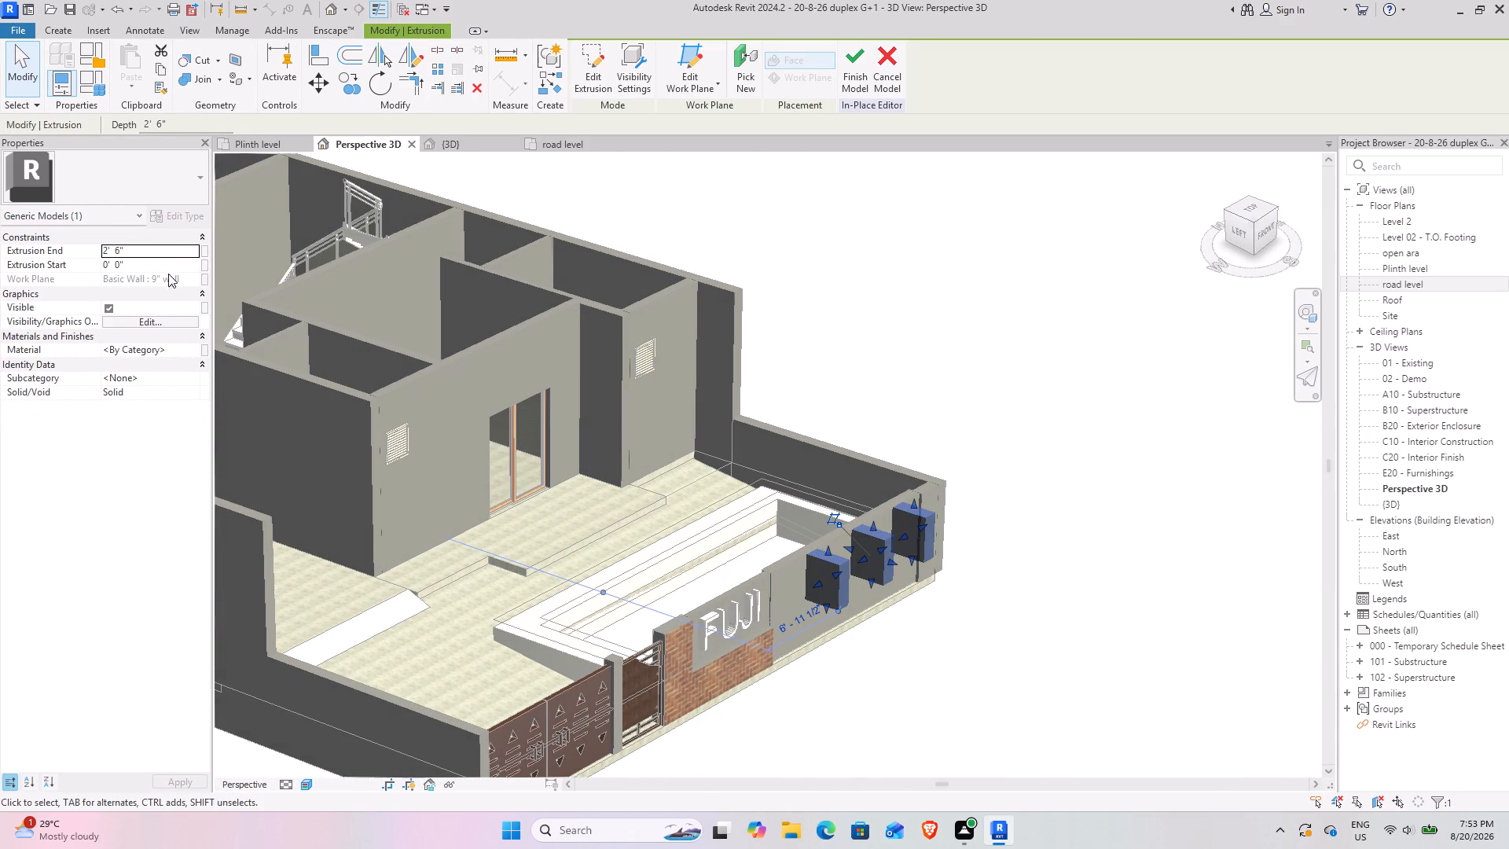
{"action": "left_click", "coordinate": [163, 254]}
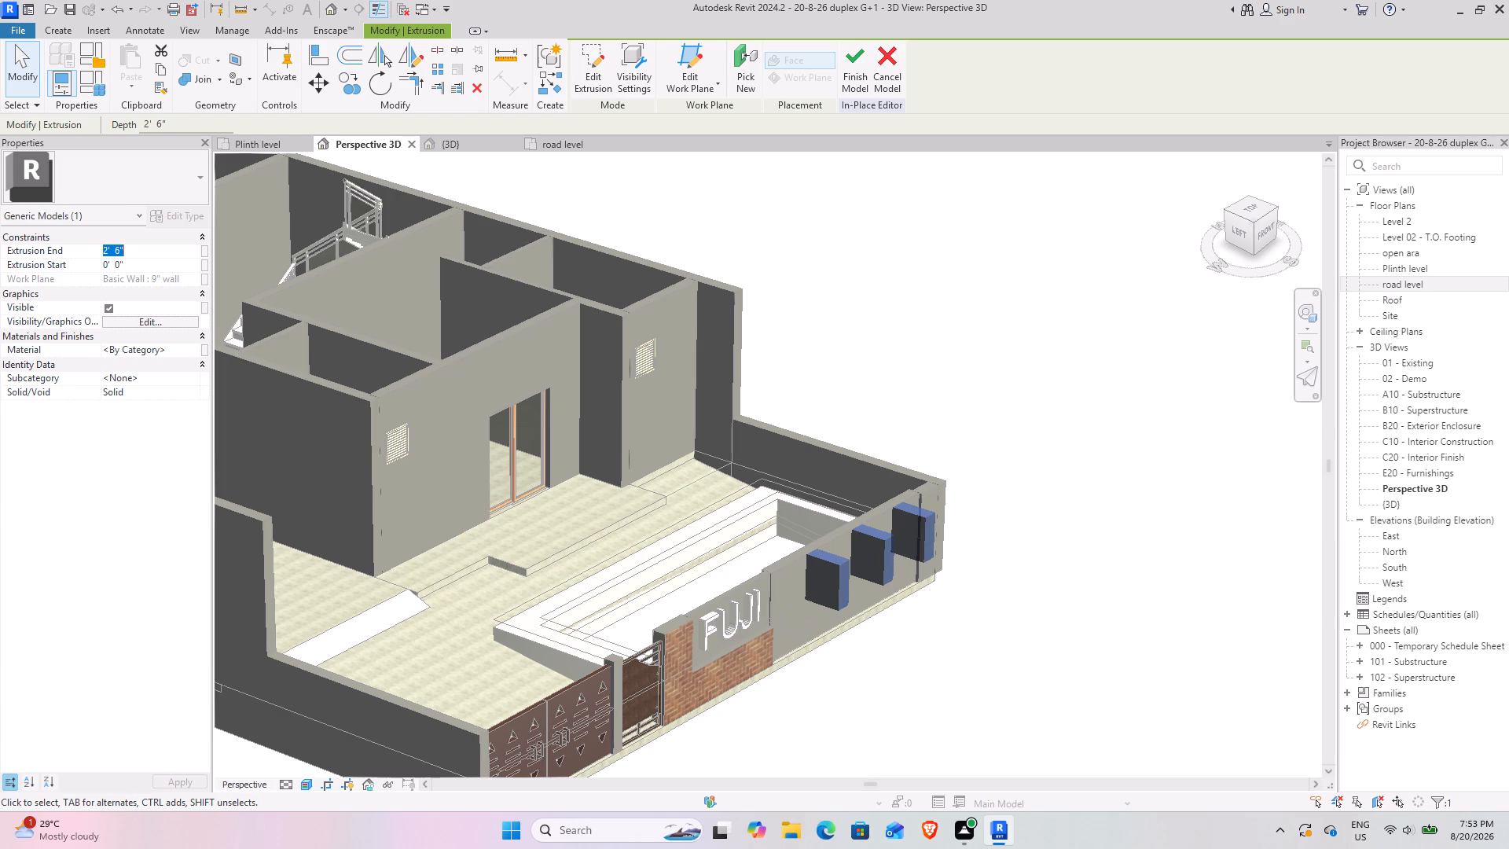
{"action": "type", "text": "9\""}
{"action": "key", "text": "Return"}
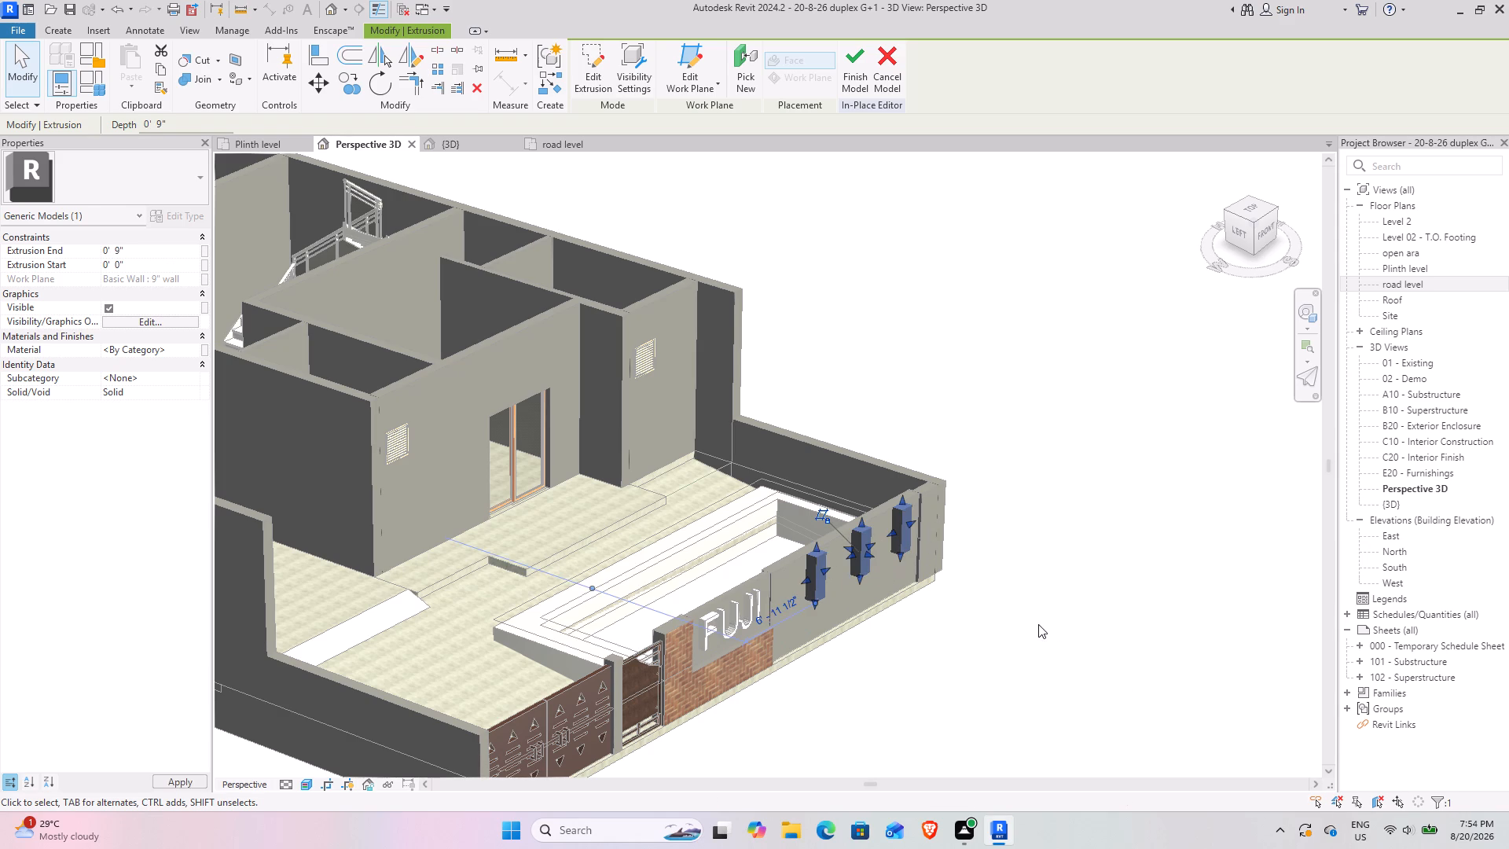
{"action": "left_click", "coordinate": [1037, 626]}
Set the {3D} view's visual style to Shaded after checking the three blocks from the front in perspective.
{"action": "scroll", "coordinate": [854, 597], "scroll_direction": "down", "scroll_amount": 2}
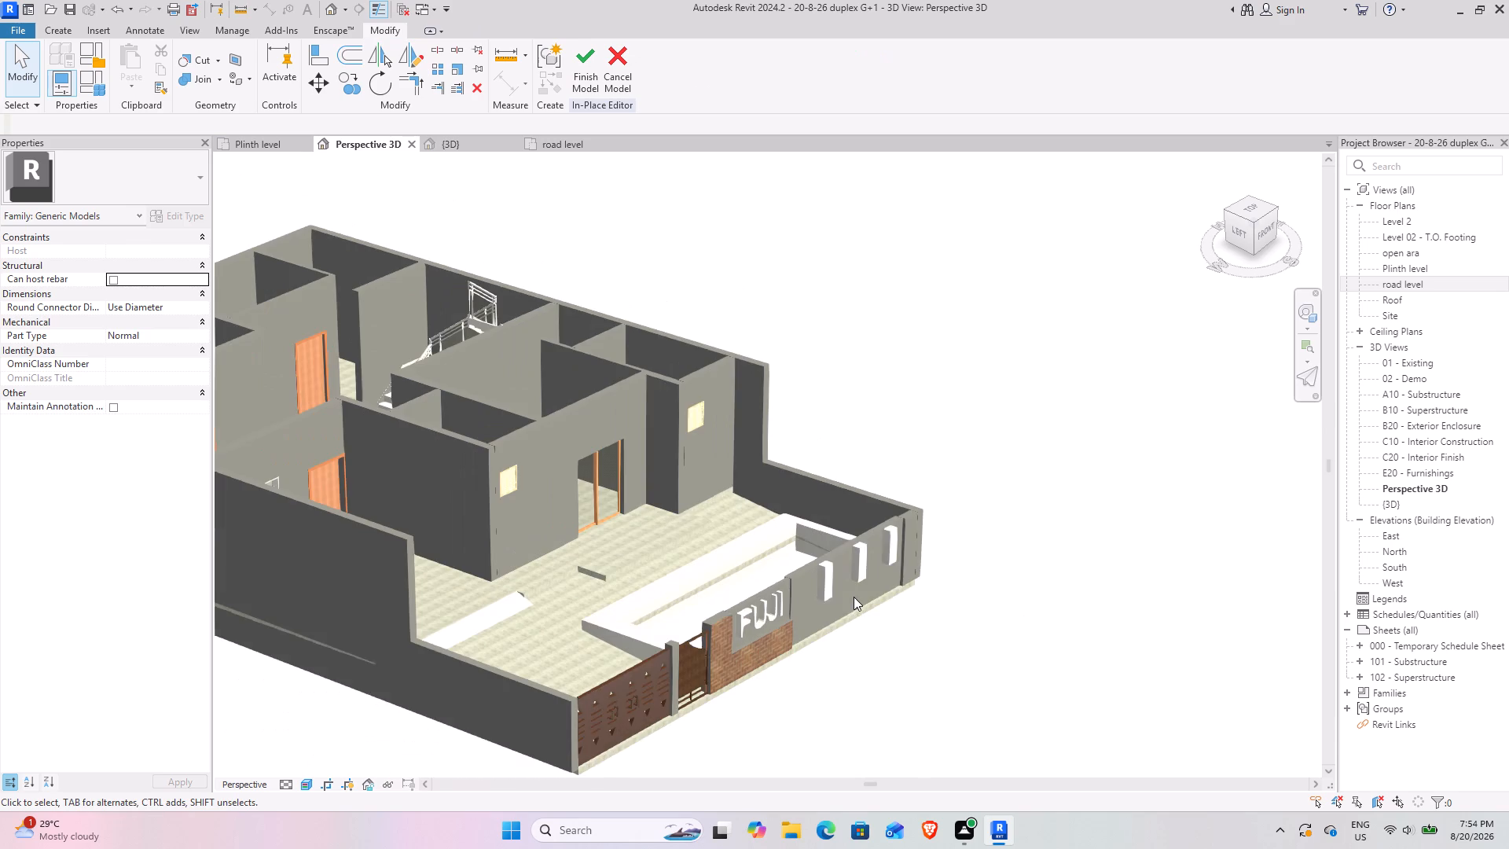
{"action": "middle_click_drag", "start_coordinate": [870, 605], "coordinate": [736, 576], "text": "shift"}
{"action": "scroll", "coordinate": [848, 535], "scroll_direction": "up", "scroll_amount": 4}
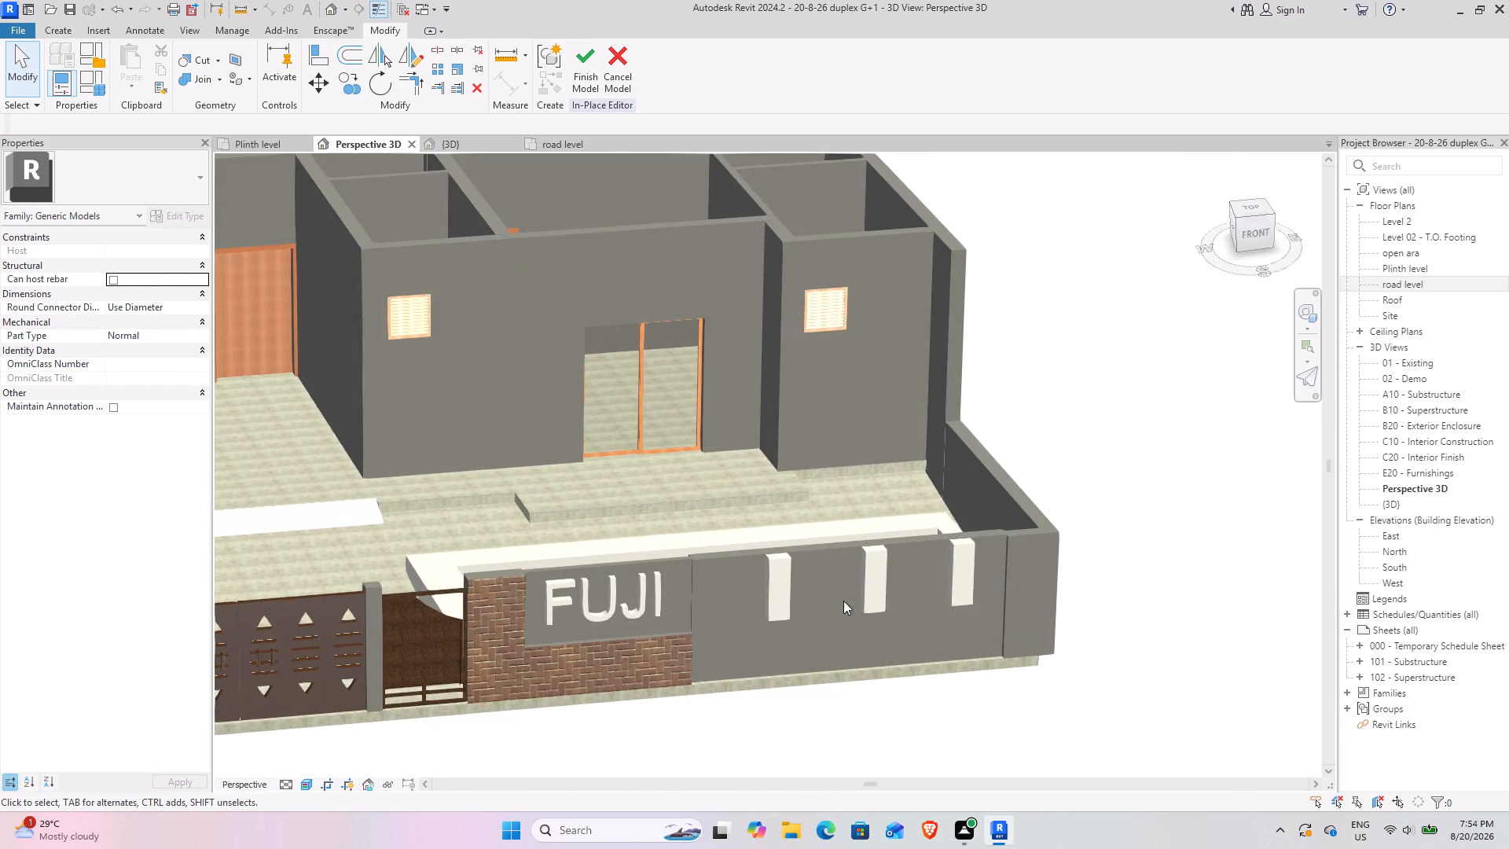
{"action": "middle_click_drag", "start_coordinate": [832, 683], "coordinate": [792, 674]}
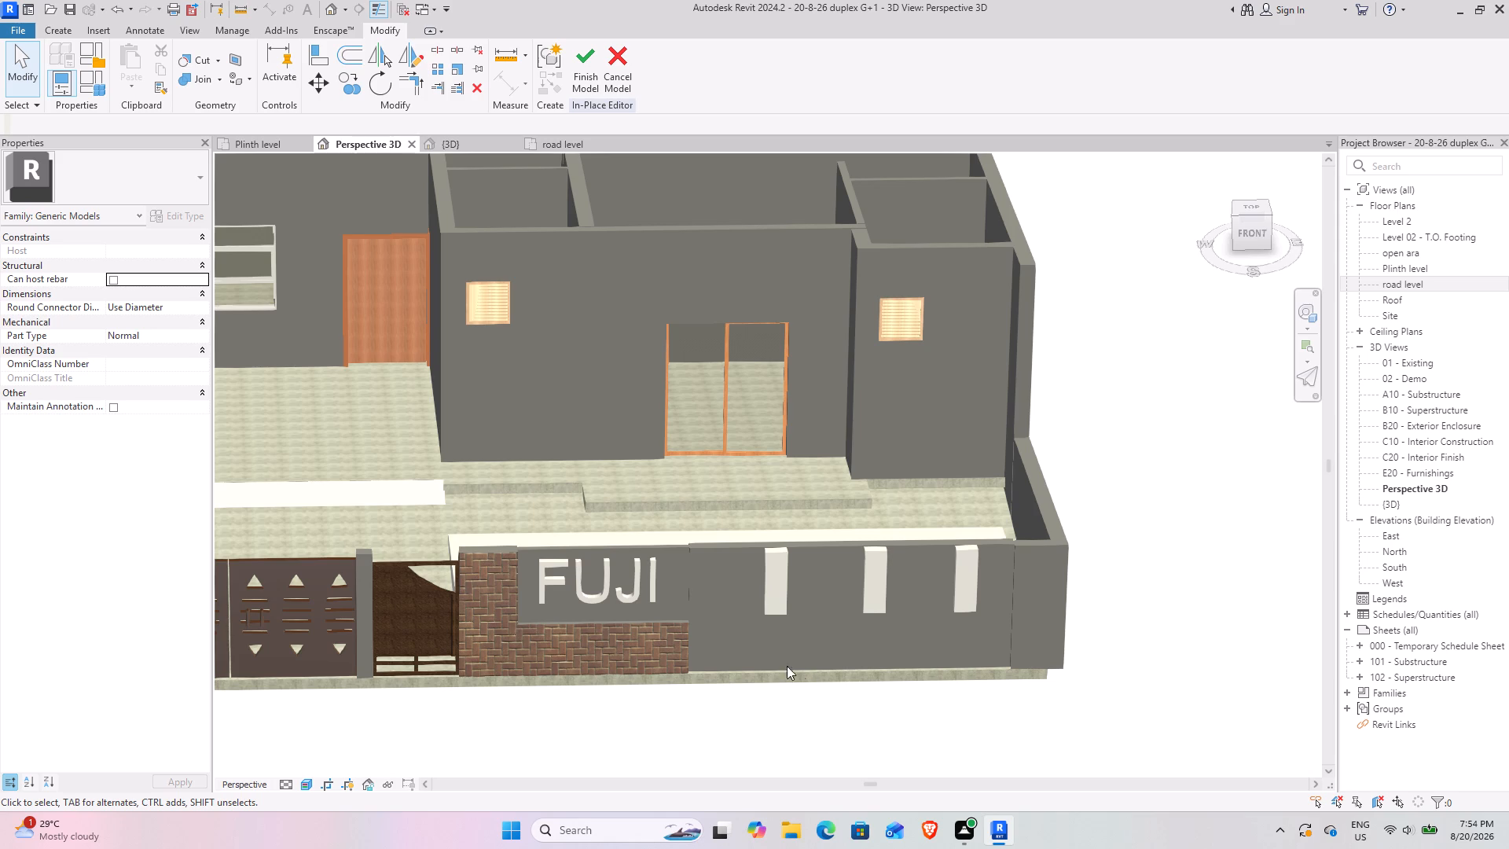
{"action": "left_click", "coordinate": [472, 145]}
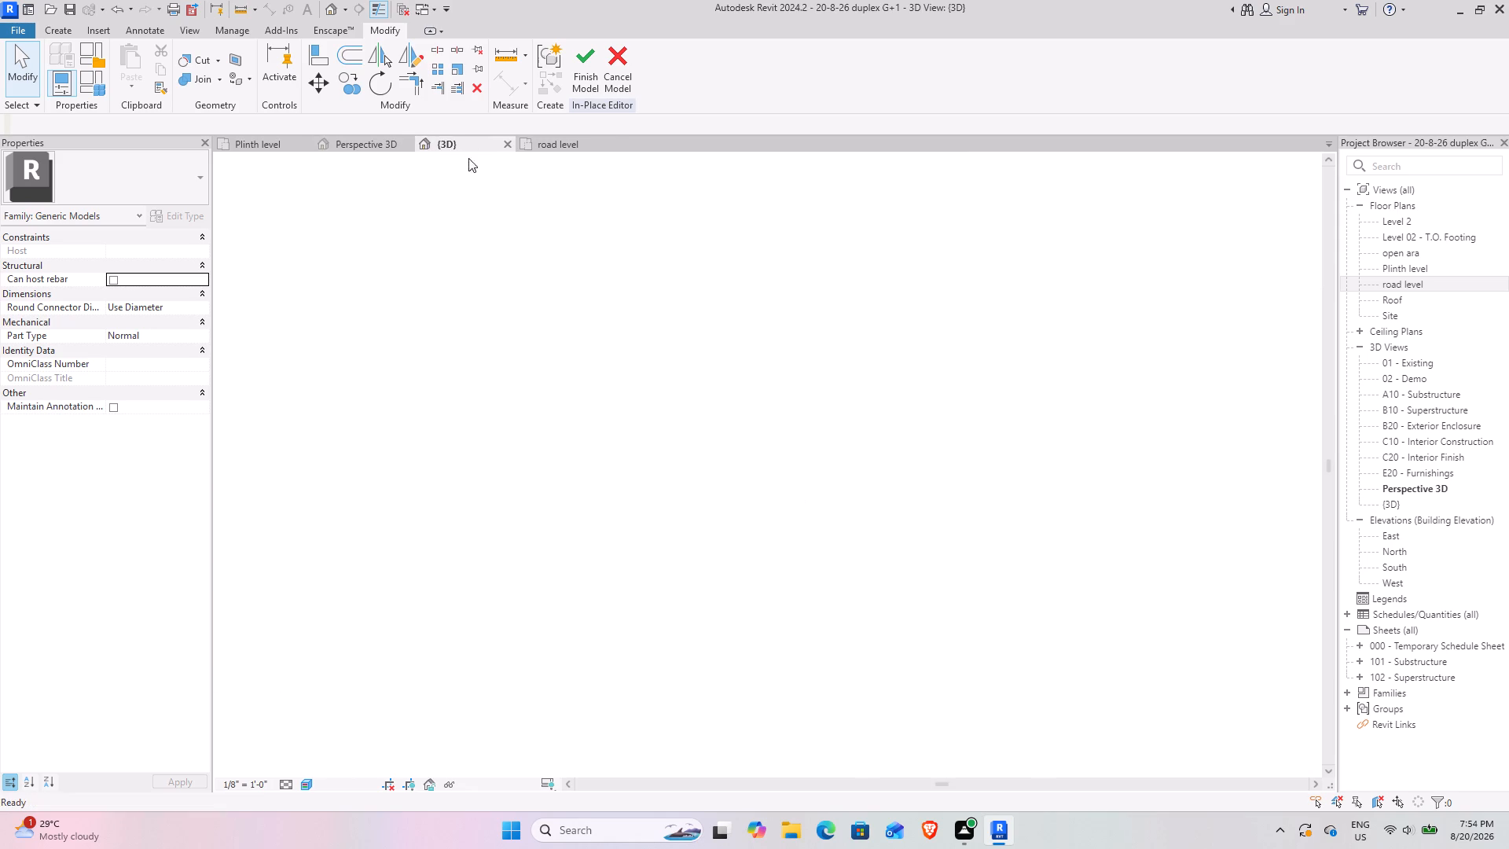
{"action": "left_click", "coordinate": [302, 785]}
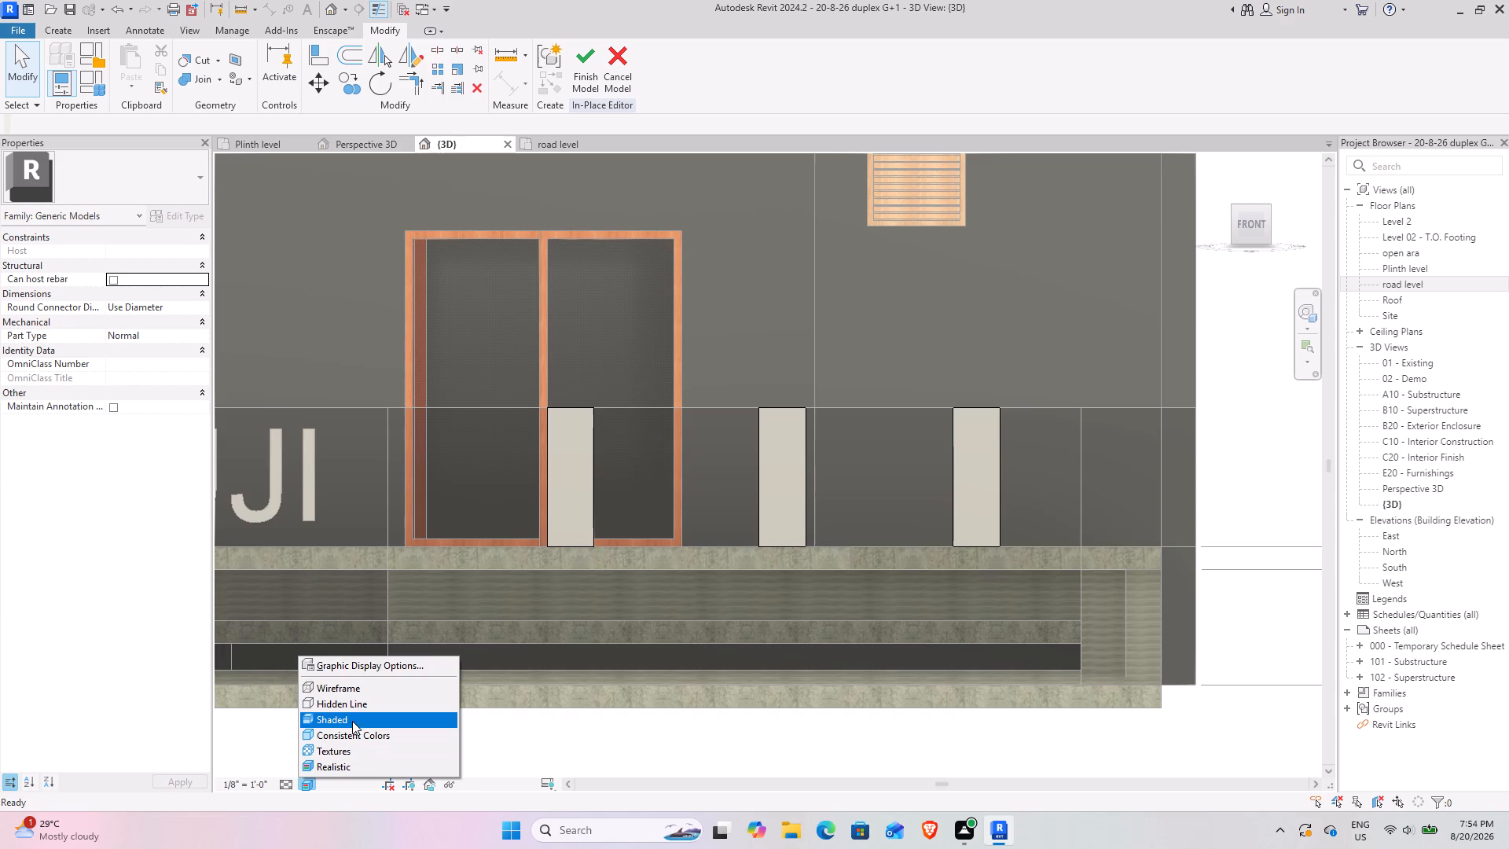
{"action": "left_click", "coordinate": [352, 717]}
Start an Extrusion on the plain 9" wall's front face and sketch a rectangle about 15' by 6' covering the wall beside the FUJI sign.
{"action": "scroll", "coordinate": [608, 562], "scroll_direction": "down", "scroll_amount": 2}
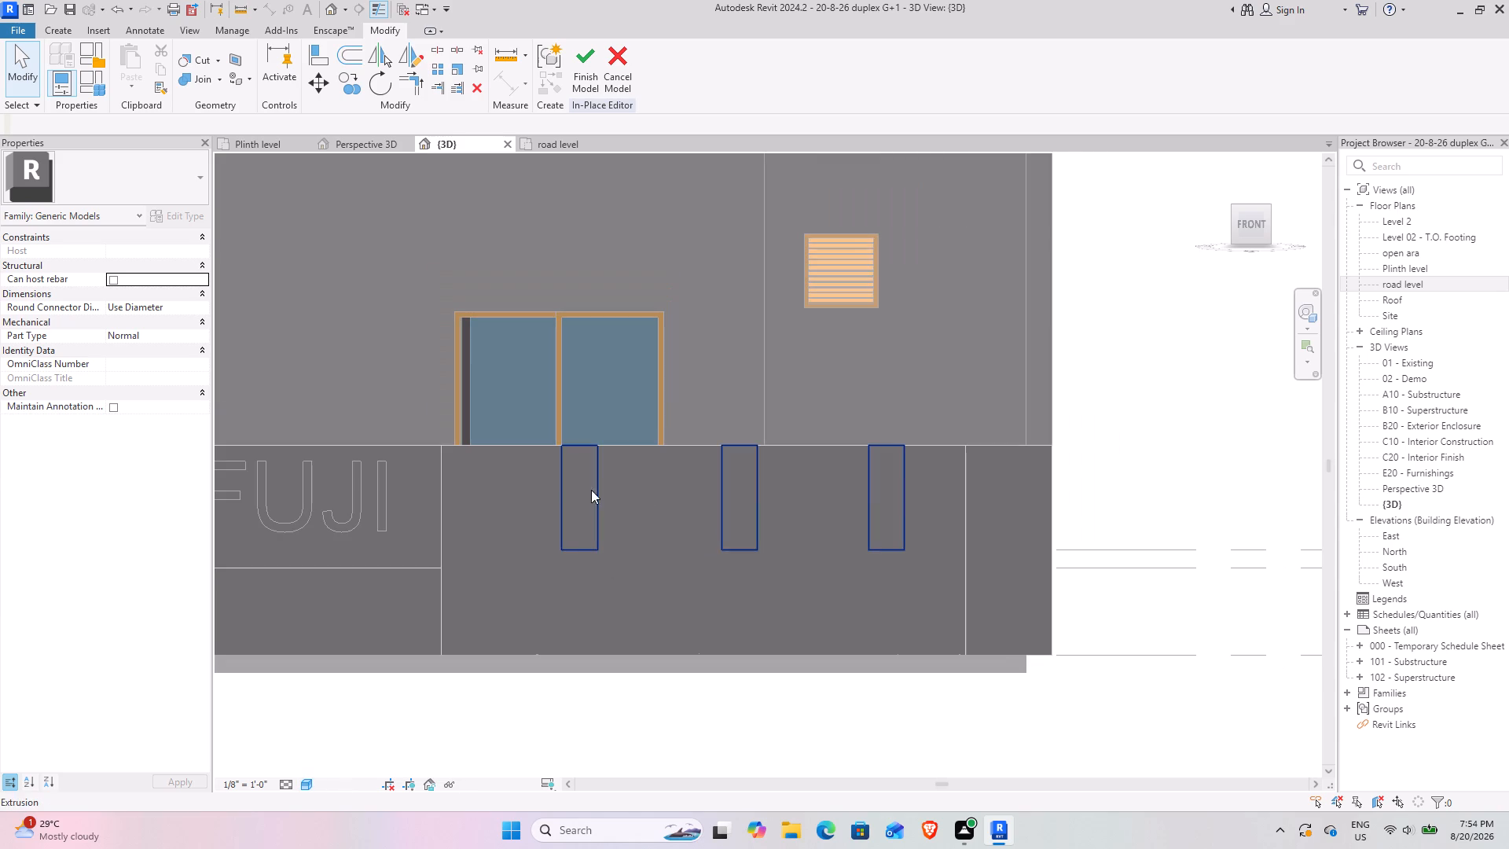
{"action": "left_click", "coordinate": [1251, 222]}
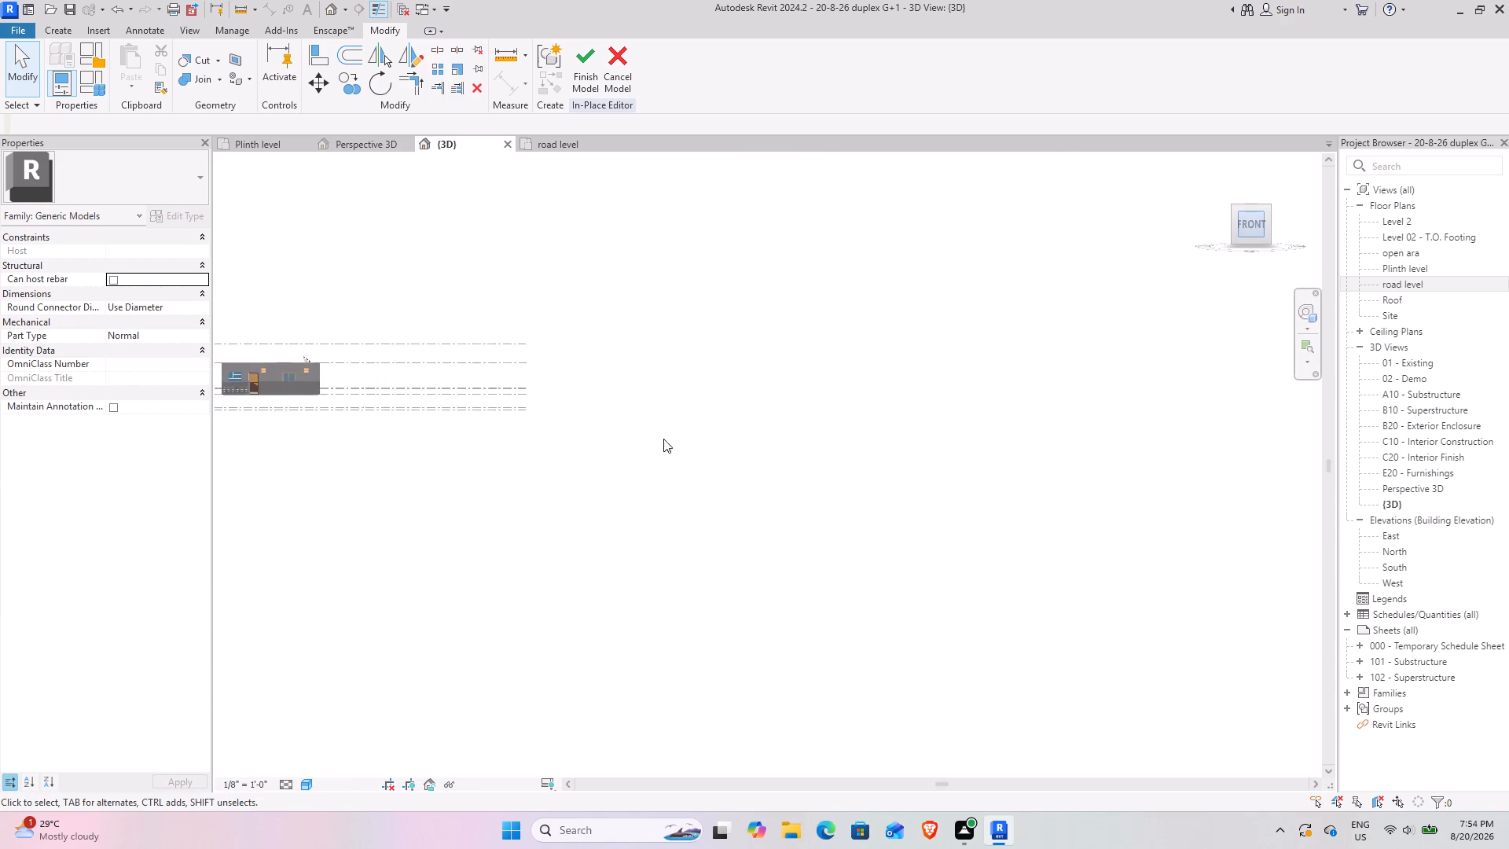
{"action": "scroll", "coordinate": [818, 465], "scroll_direction": "up", "scroll_amount": 11}
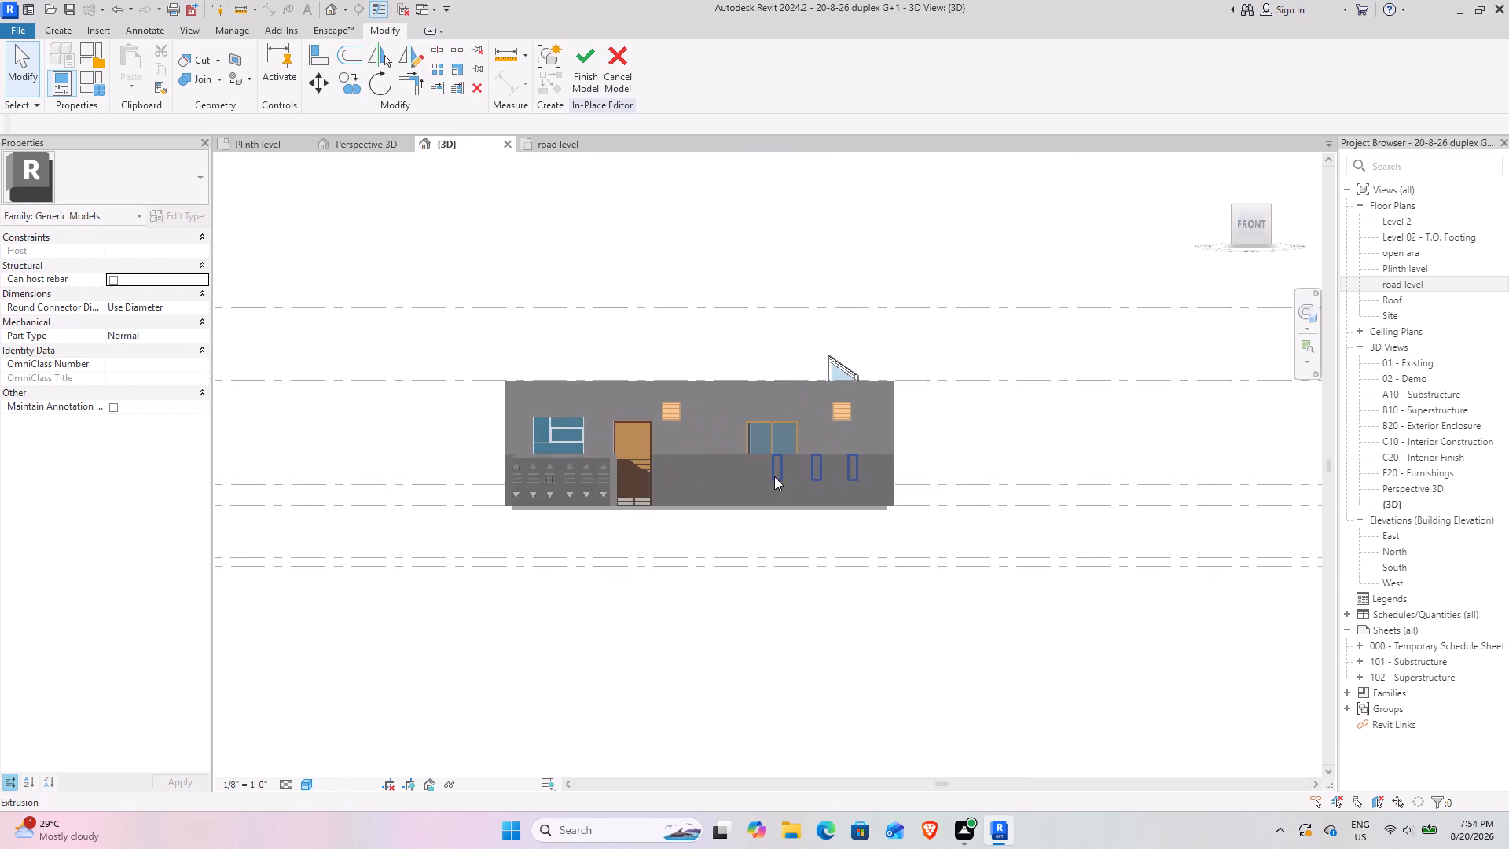
{"action": "scroll", "coordinate": [774, 476], "scroll_direction": "up", "scroll_amount": 8}
{"action": "middle_click_drag", "start_coordinate": [762, 496], "coordinate": [600, 541]}
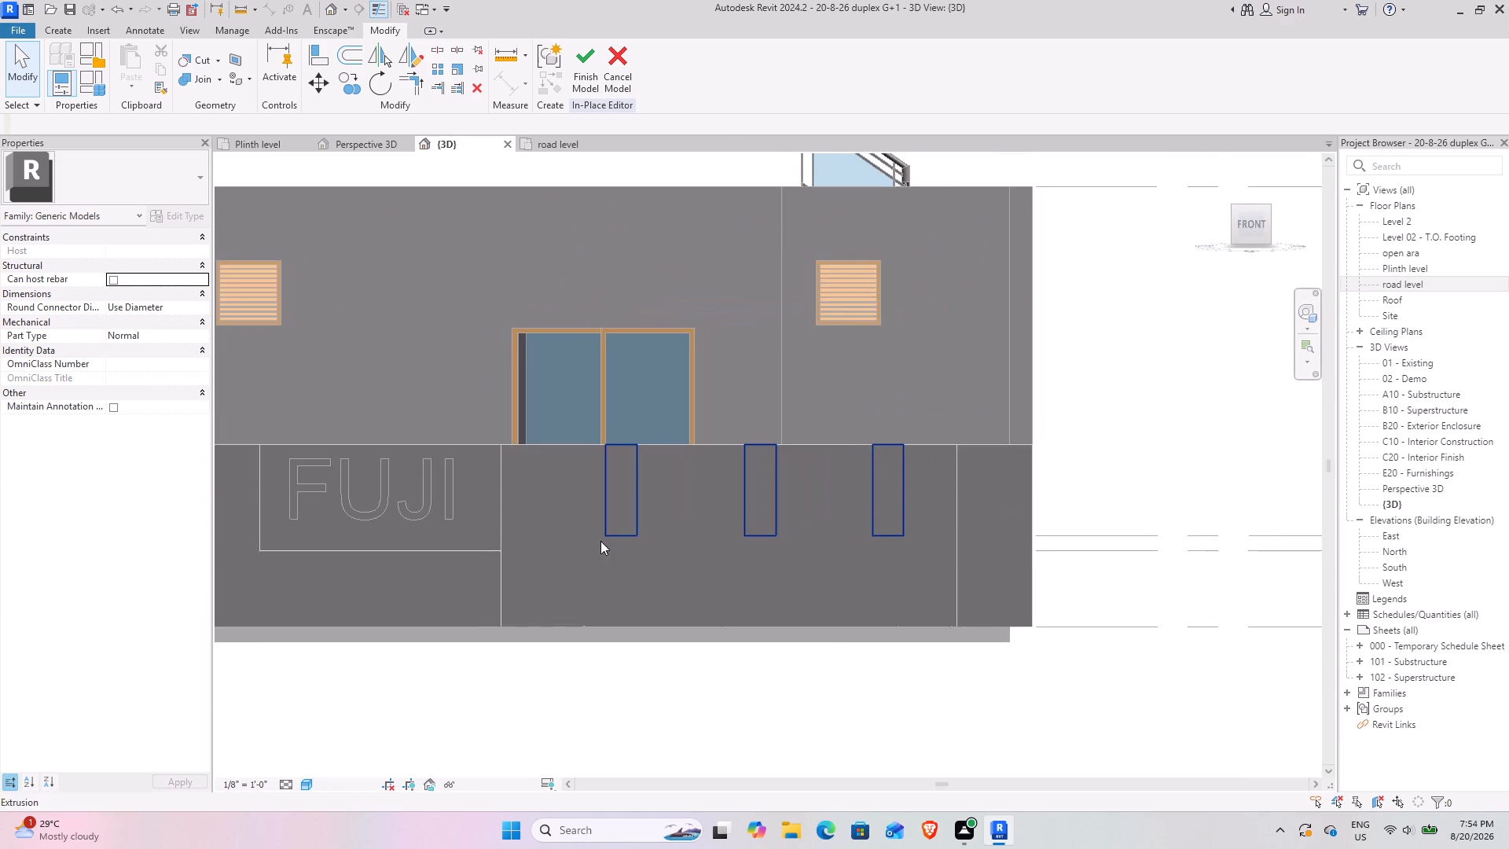
{"action": "scroll", "coordinate": [651, 546], "scroll_direction": "up", "scroll_amount": 3}
{"action": "scroll", "coordinate": [700, 586], "scroll_direction": "down", "scroll_amount": 2}
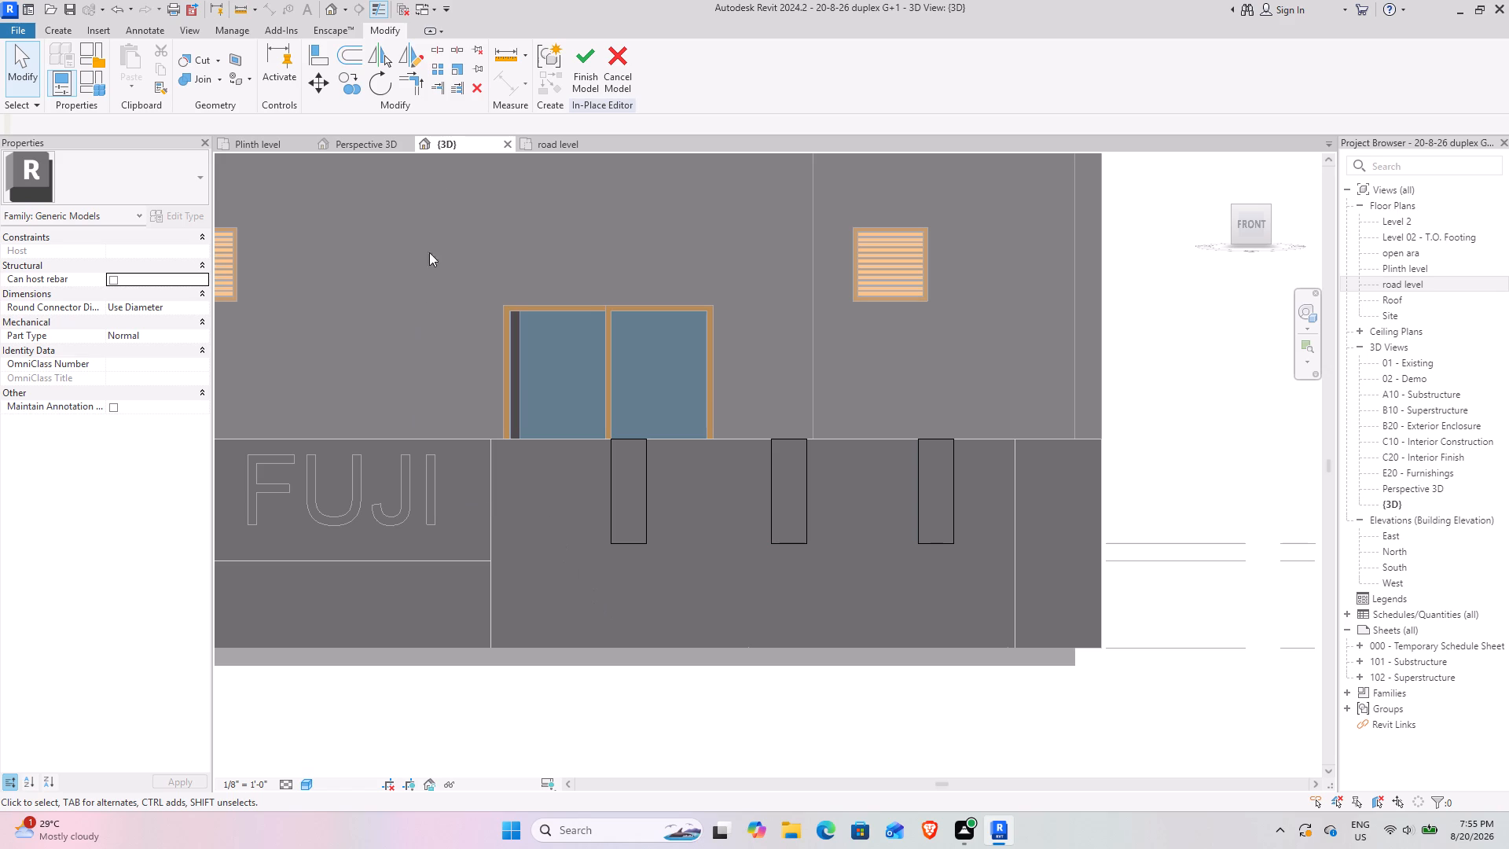
{"action": "left_click", "coordinate": [56, 28]}
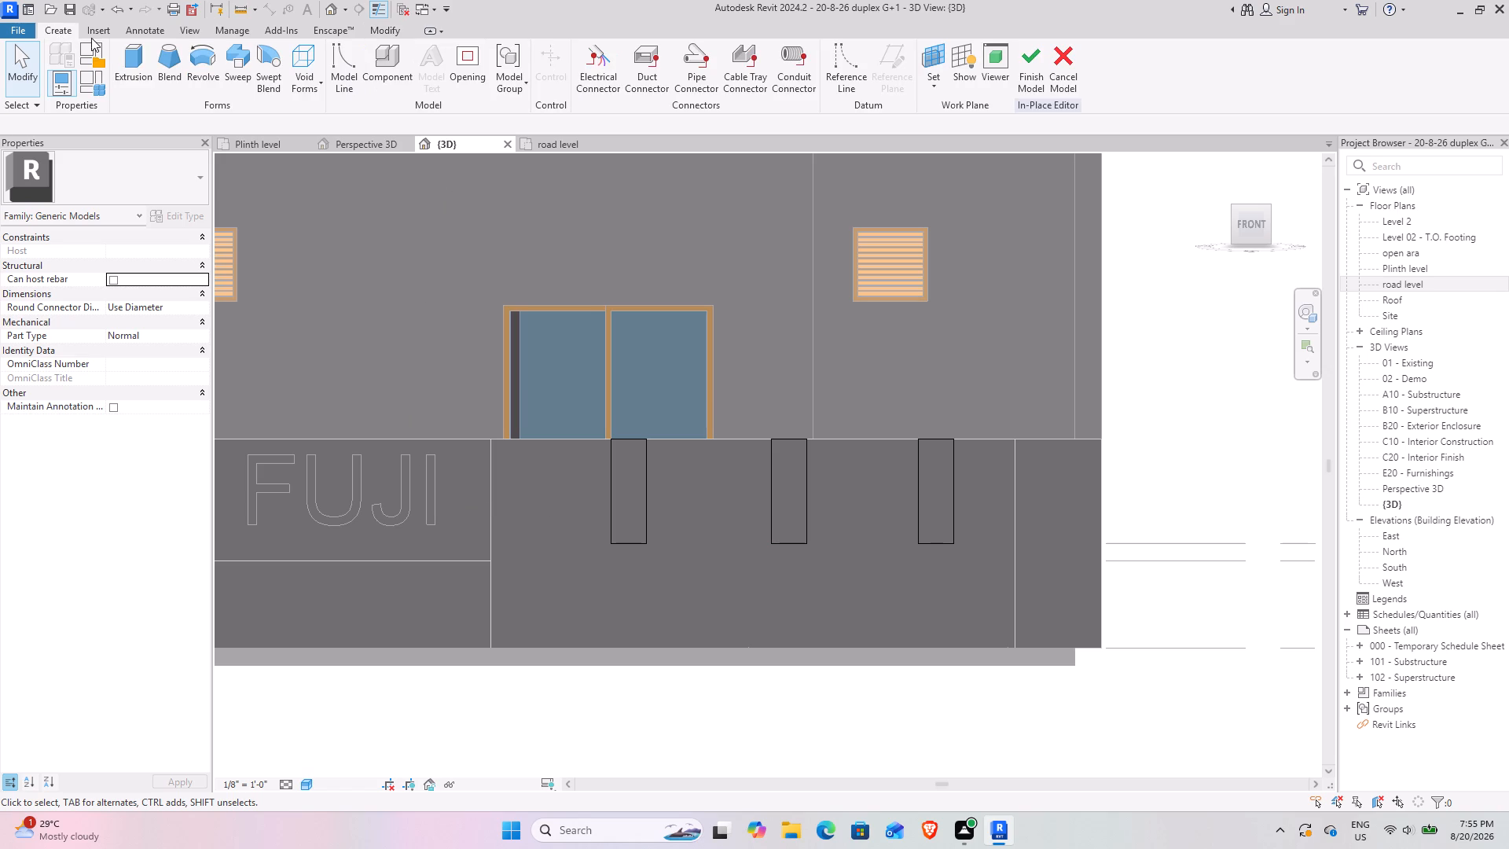
{"action": "left_click", "coordinate": [134, 56]}
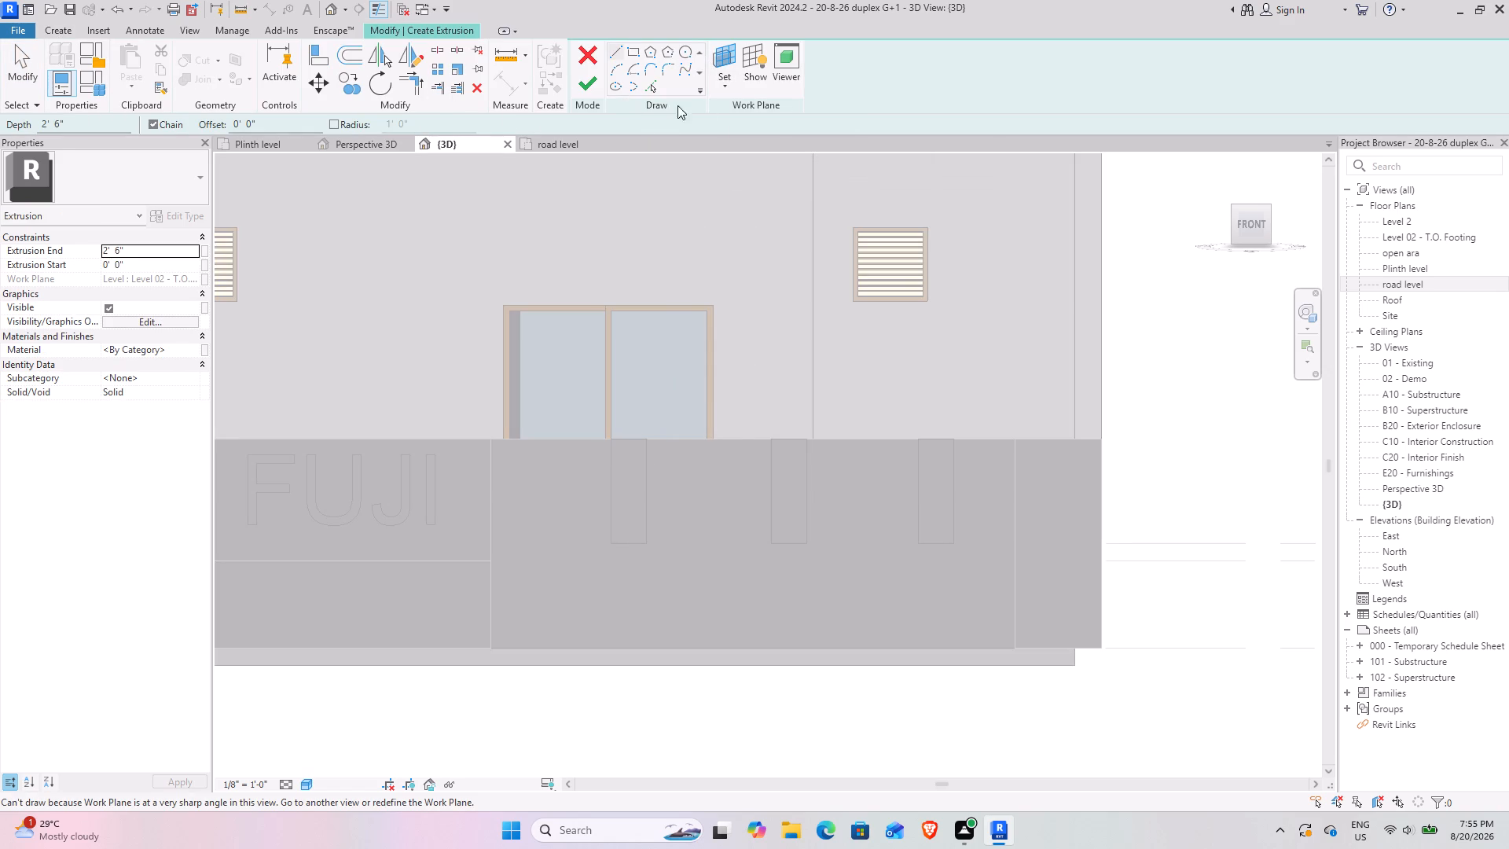
{"action": "left_click", "coordinate": [723, 83]}
{"action": "left_click", "coordinate": [760, 153]}
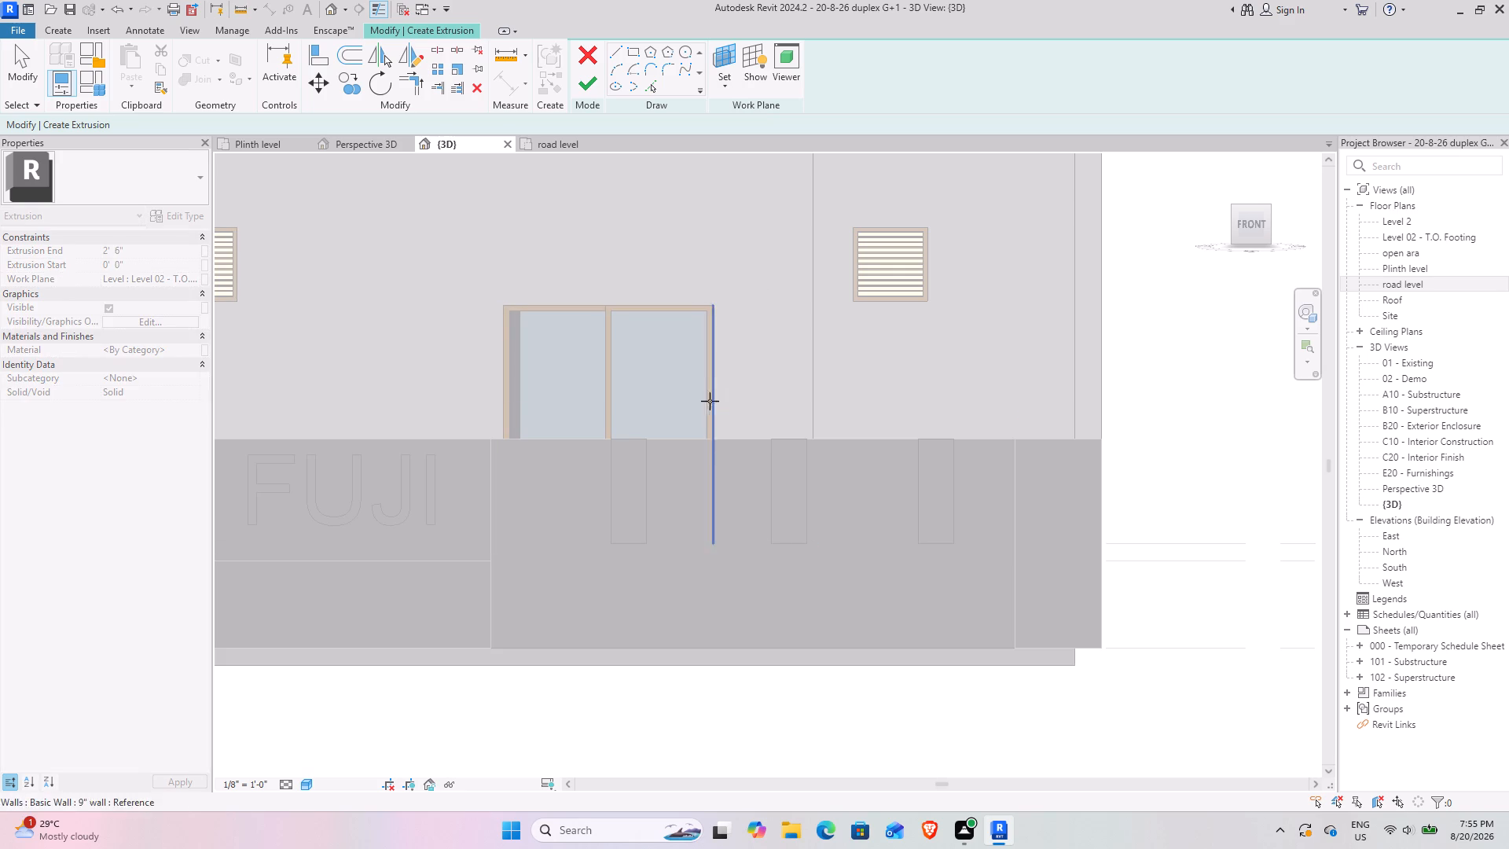
{"action": "left_click", "coordinate": [719, 443]}
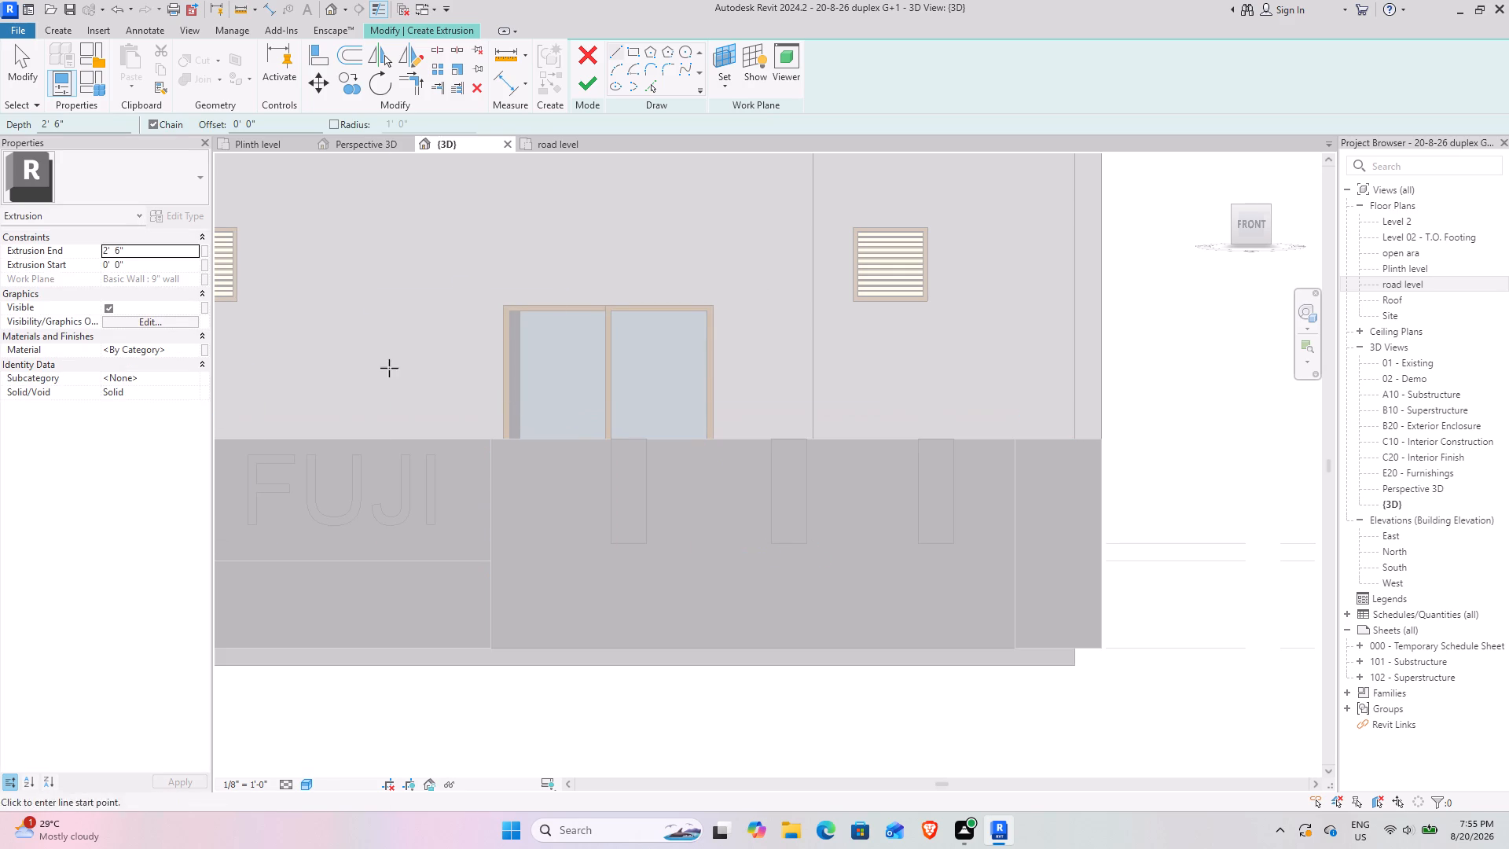
{"action": "left_click", "coordinate": [633, 54]}
{"action": "left_click", "coordinate": [486, 440]}
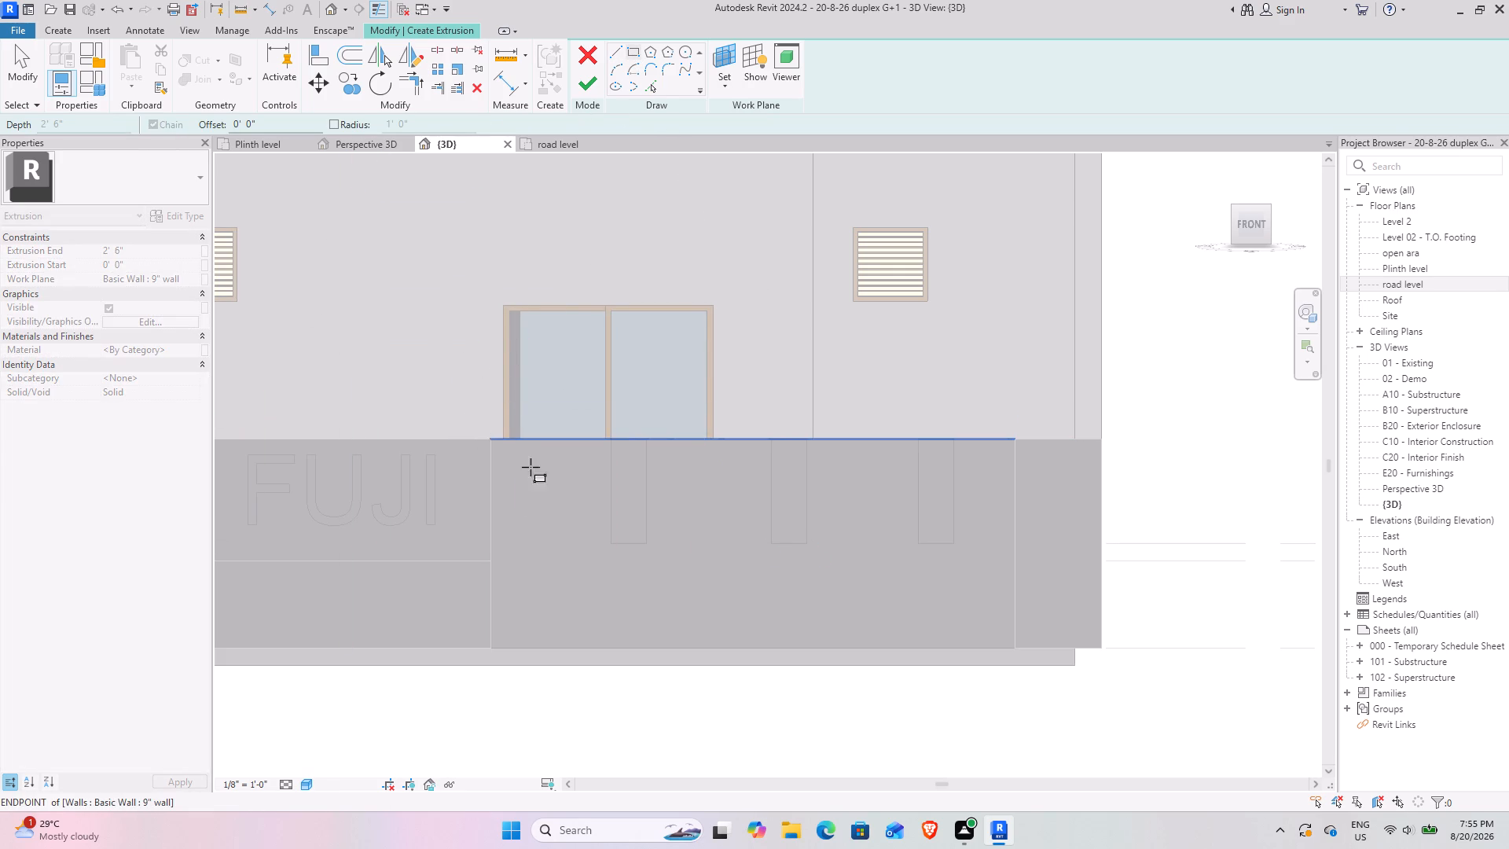
{"action": "left_click", "coordinate": [1019, 652]}
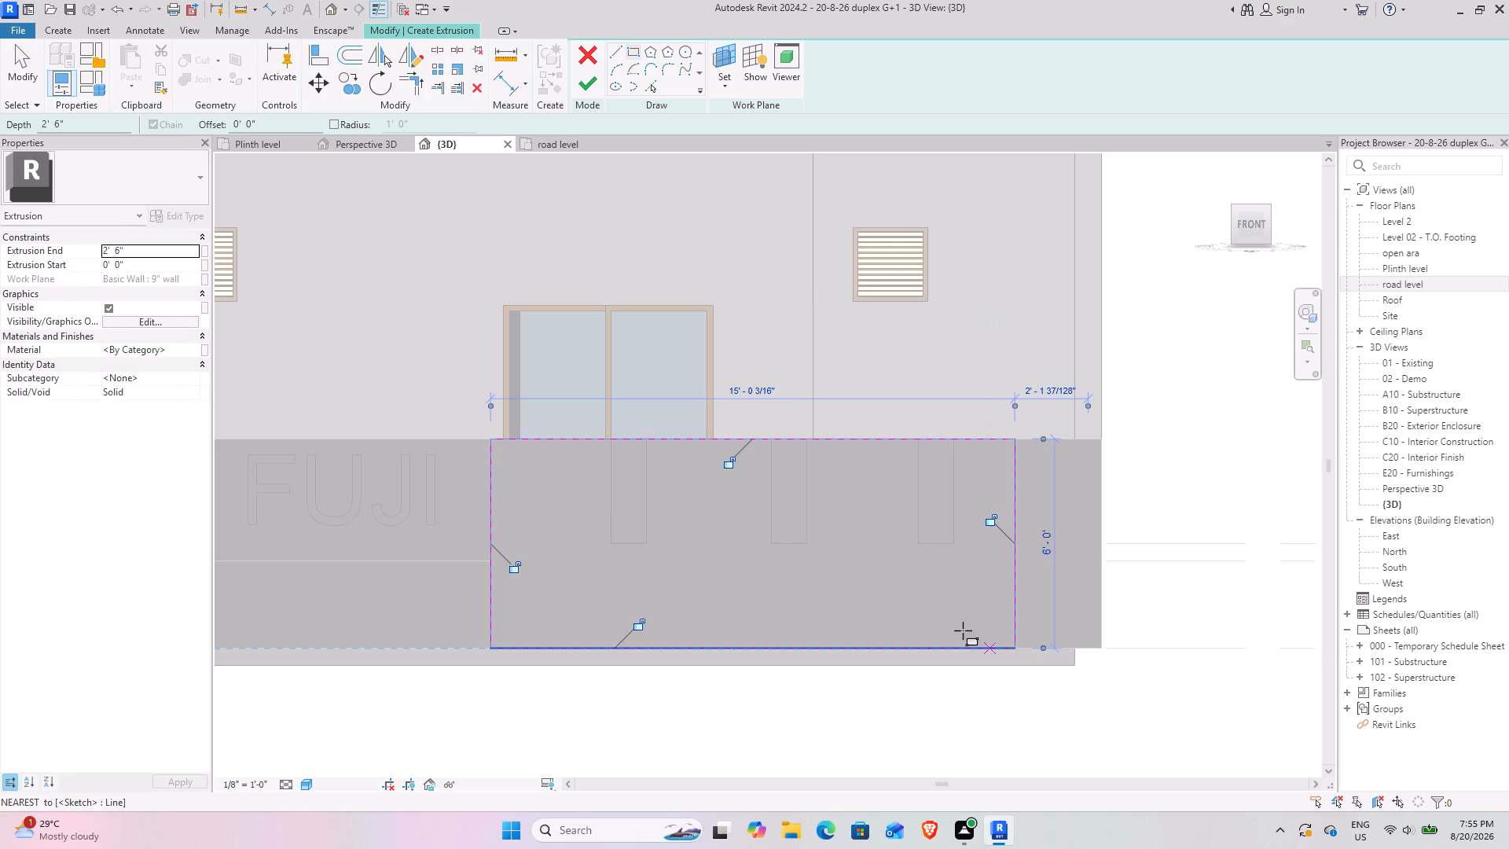
Sketch an inner rectangle about 12'-9" by 3'-4" inside the wall outline and finish the frame extrusion.
{"action": "left_click", "coordinate": [633, 49]}
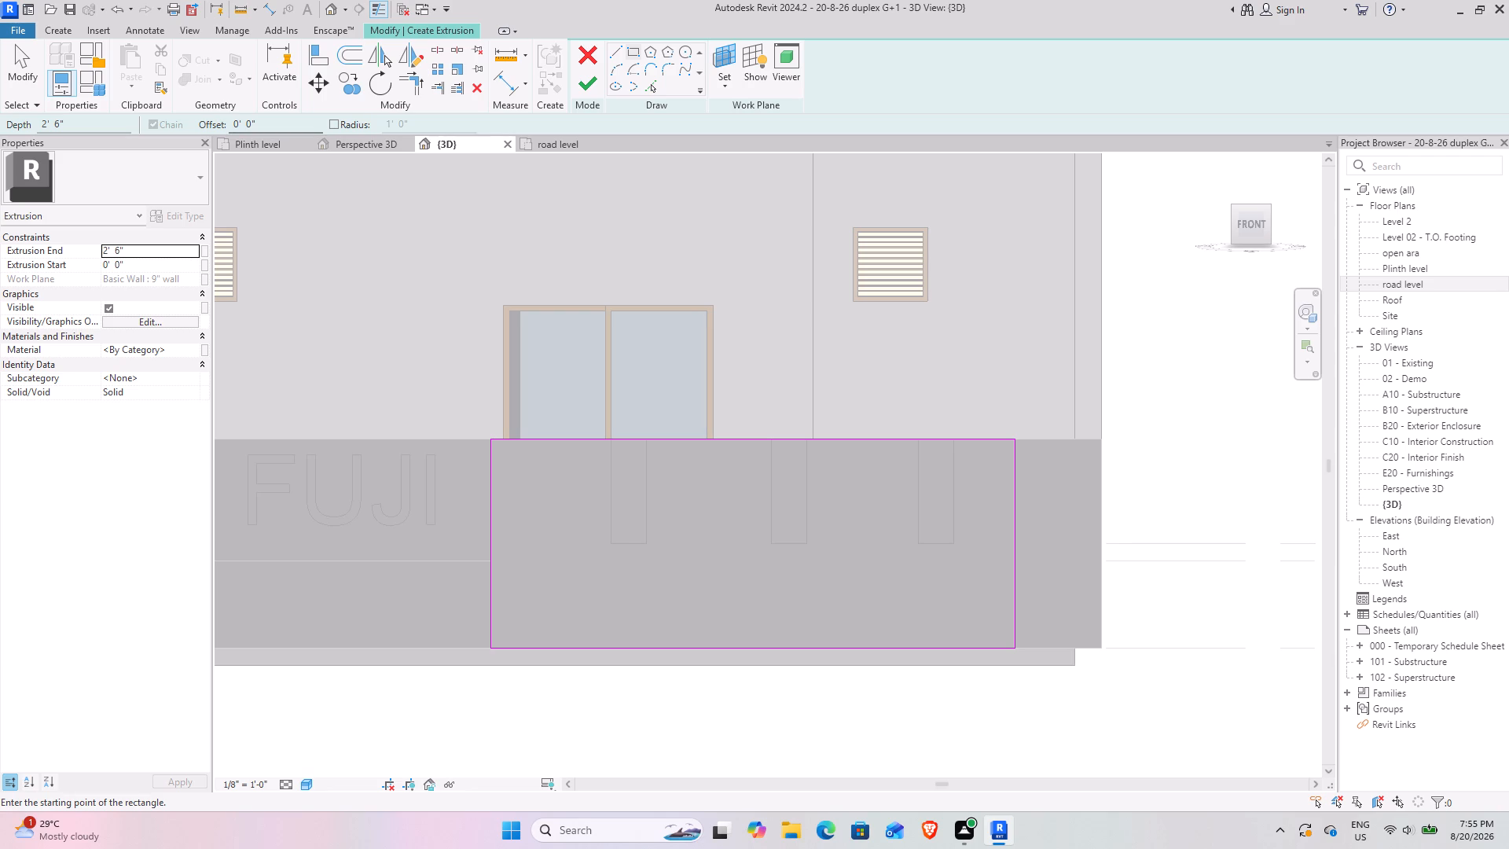
{"action": "left_click", "coordinate": [531, 484]}
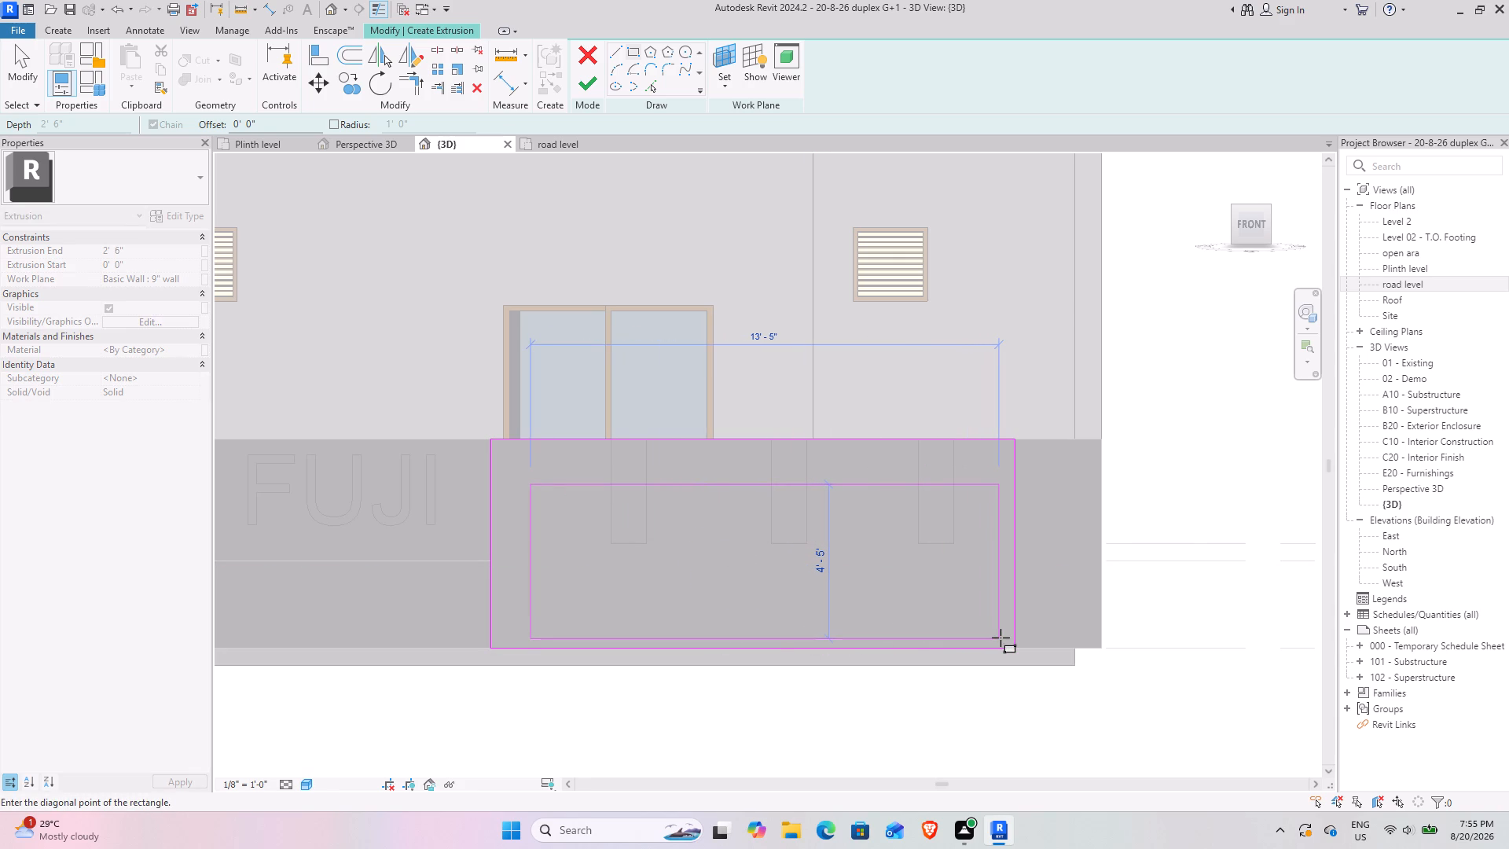
{"action": "left_click", "coordinate": [976, 601]}
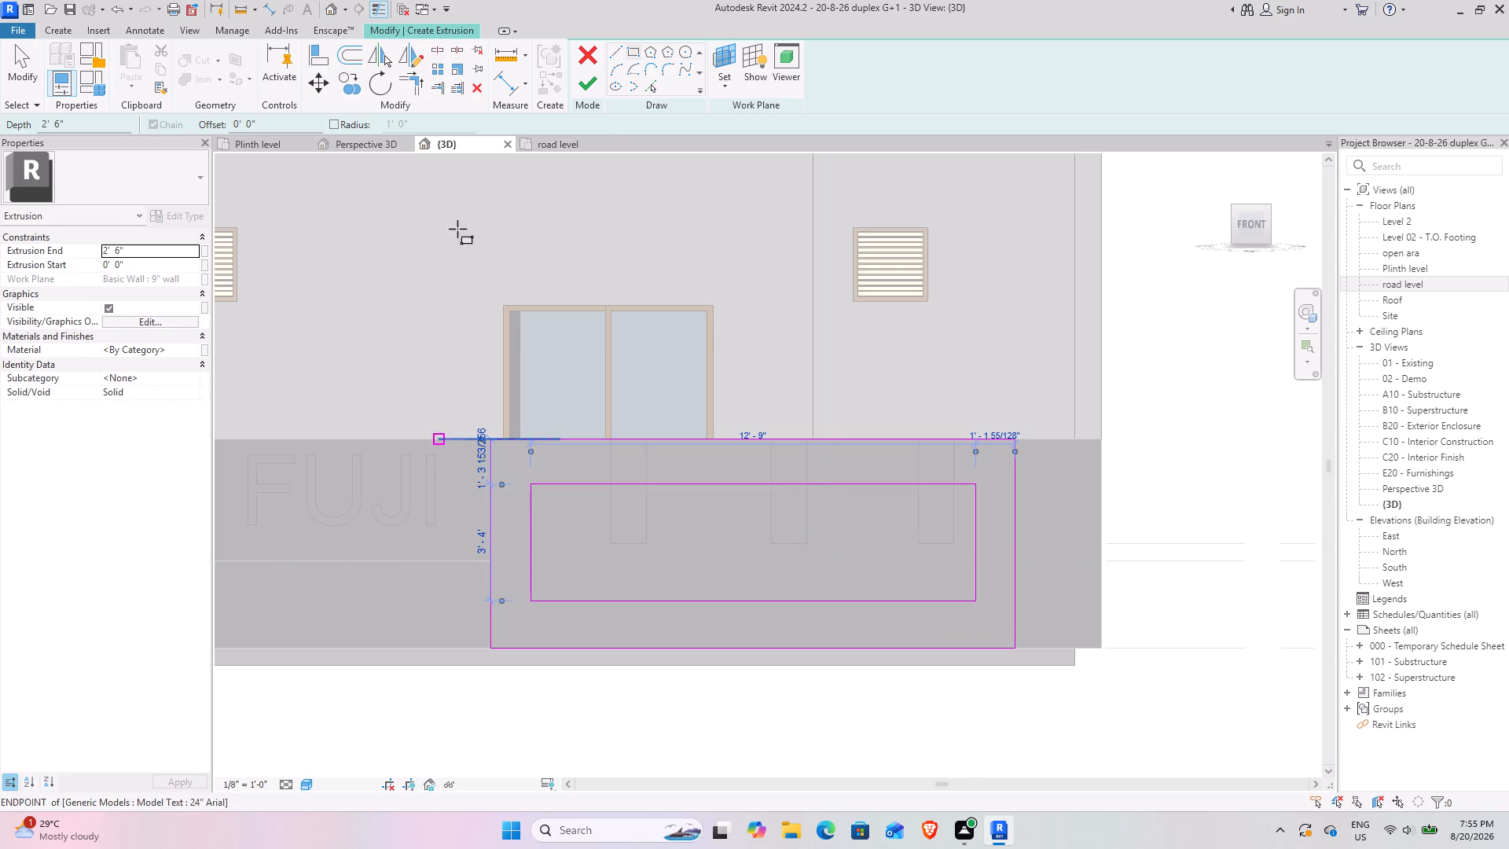
{"action": "left_click", "coordinate": [585, 82]}
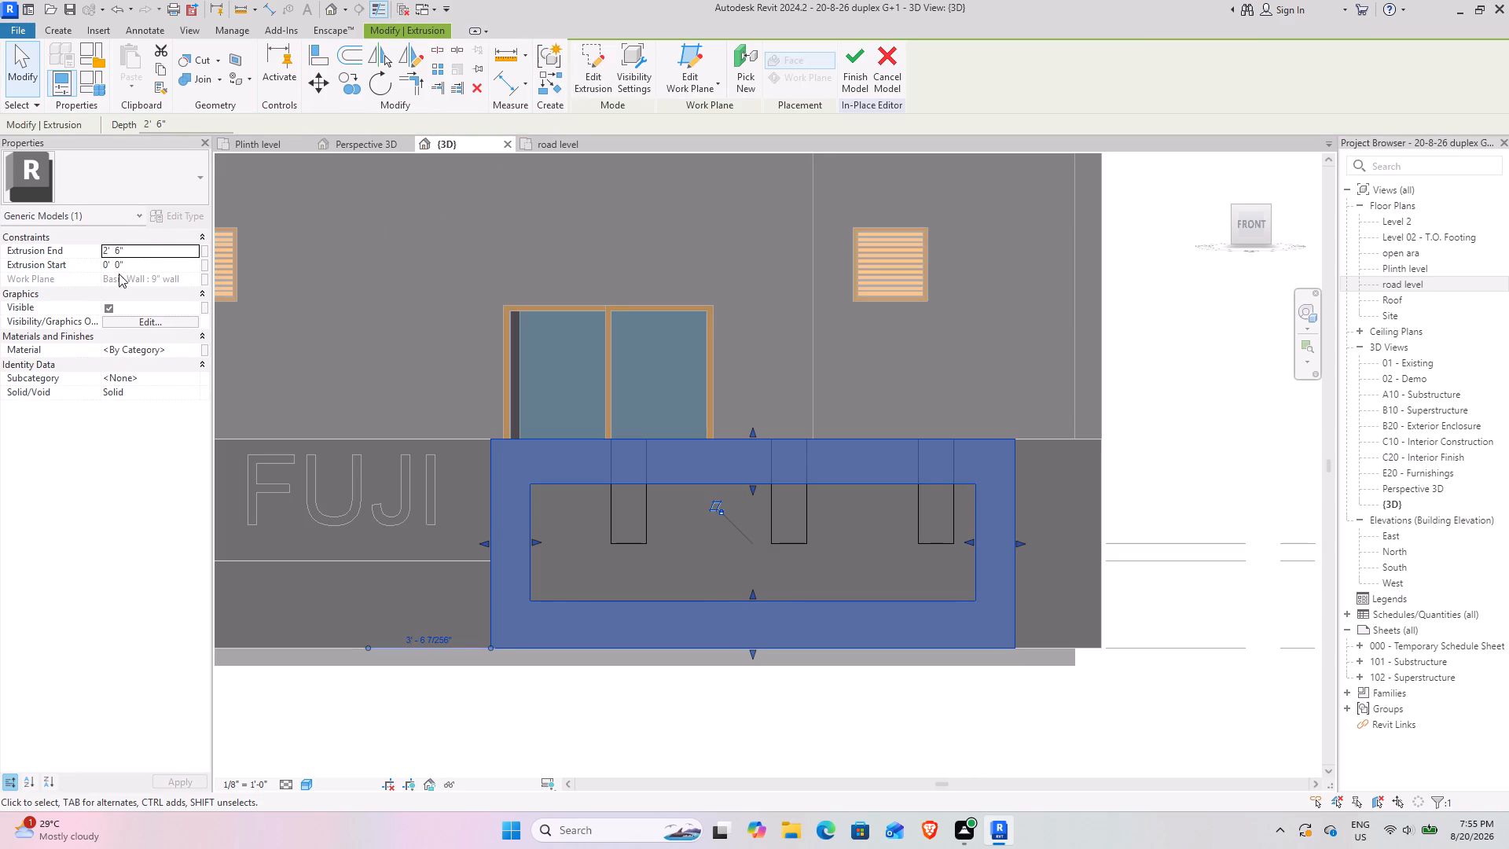
Set the frame's extrusion end to 4".
{"action": "left_click", "coordinate": [135, 252]}
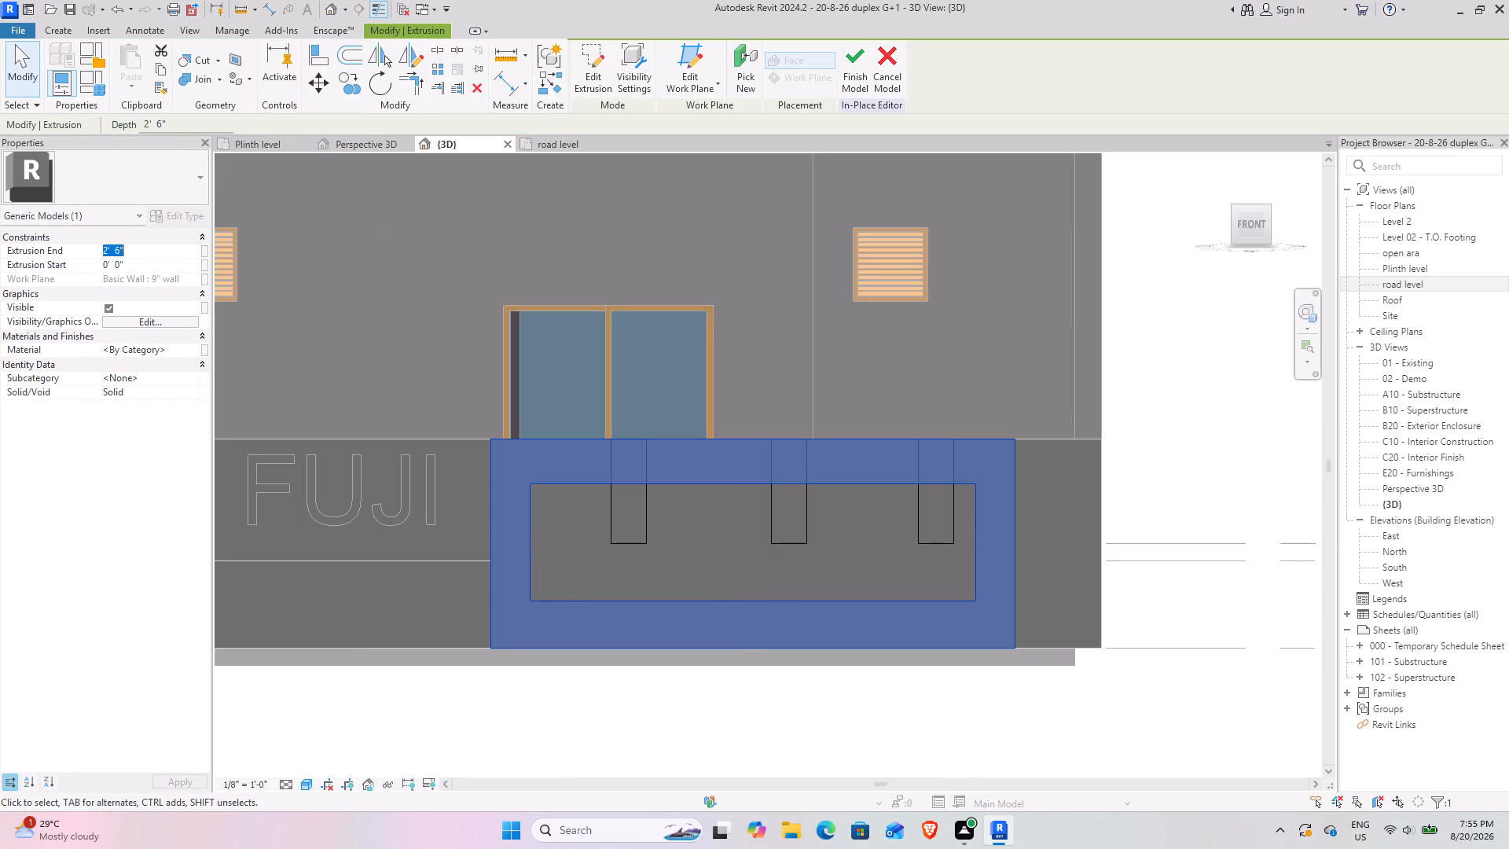
{"action": "type", "text": "4\""}
{"action": "key", "text": "Return"}
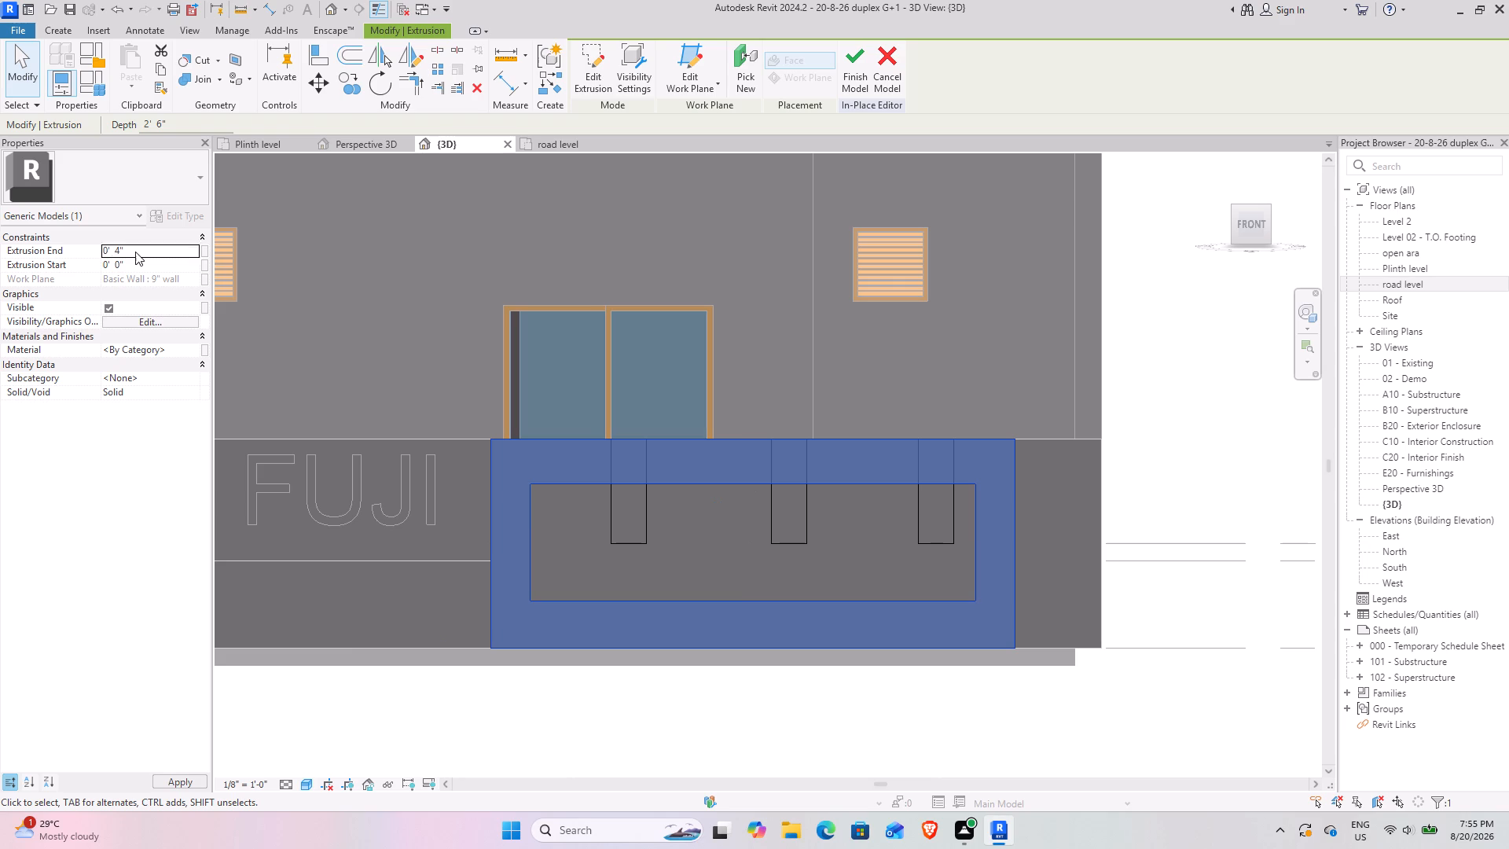
Examine the frame and the three projecting blocks on the boundary wall from several angles in Perspective 3D.
{"action": "left_click", "coordinate": [345, 142]}
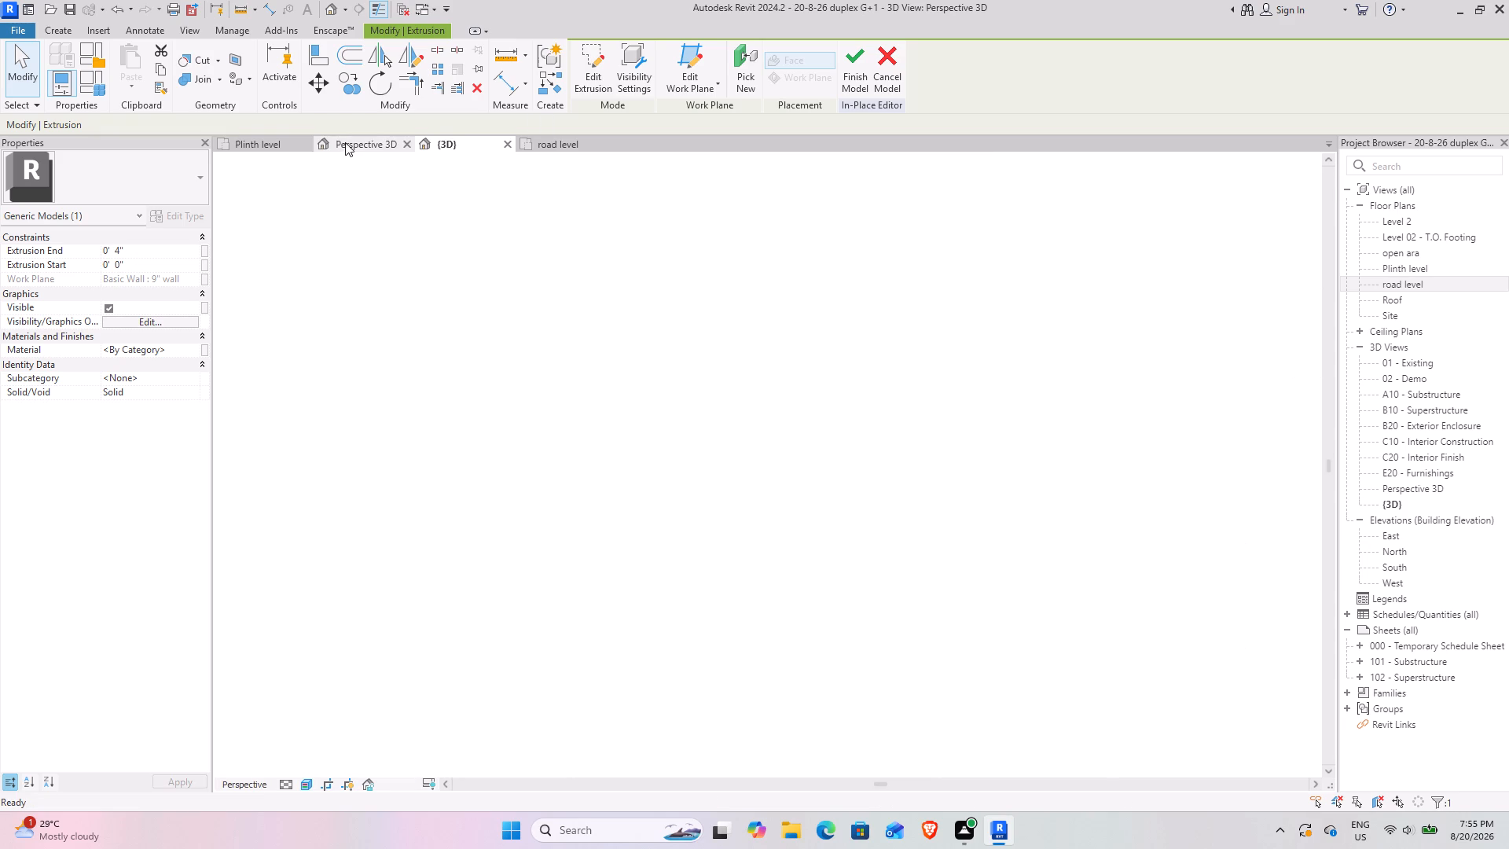
{"action": "left_click", "coordinate": [1016, 725]}
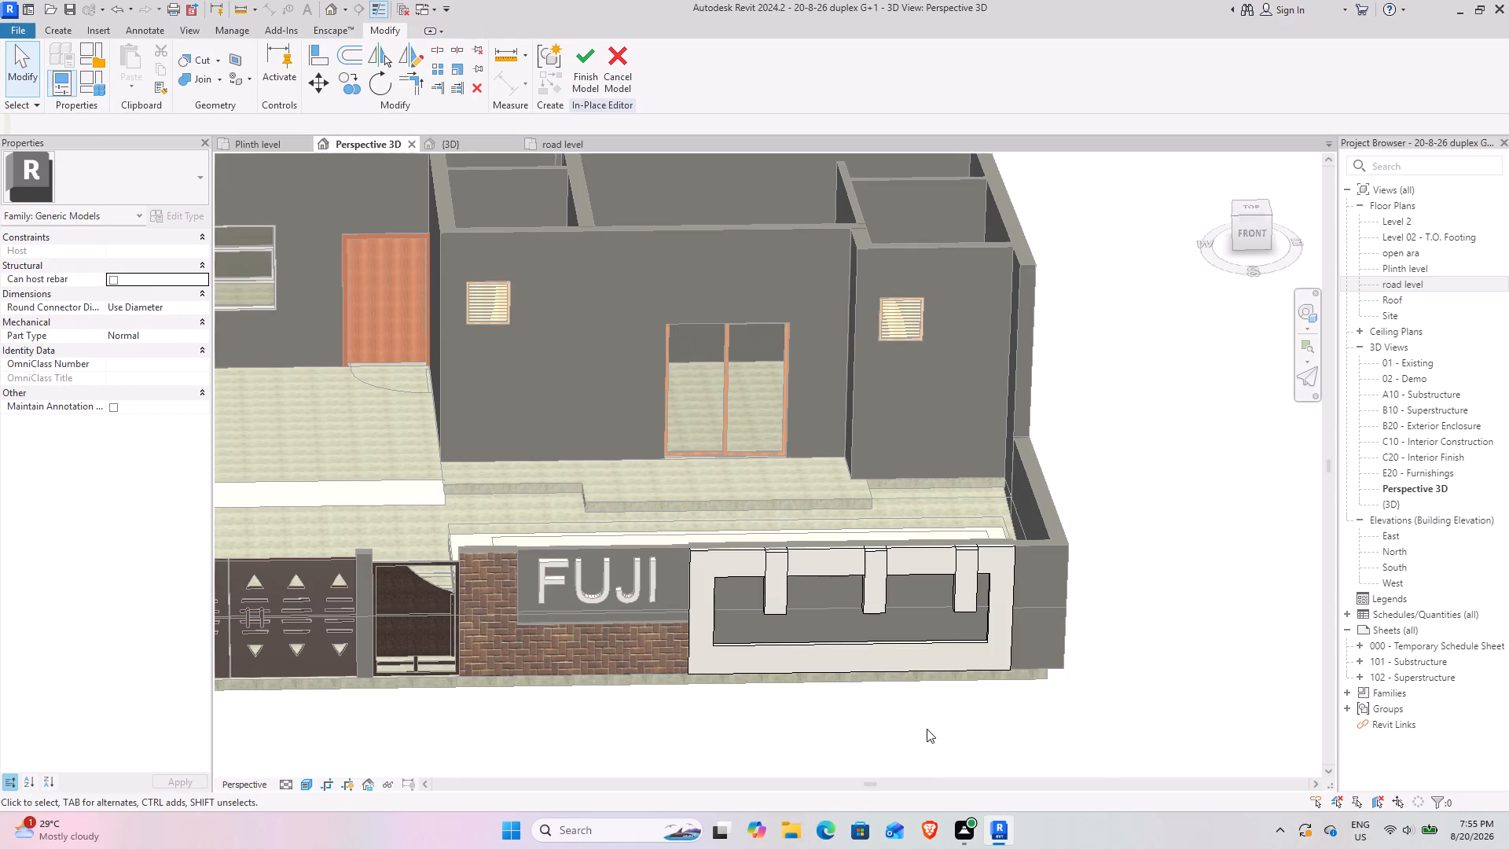
{"action": "middle_click_drag", "start_coordinate": [883, 706], "coordinate": [980, 696], "text": "shift"}
{"action": "scroll", "coordinate": [837, 633], "scroll_direction": "up", "scroll_amount": 3}
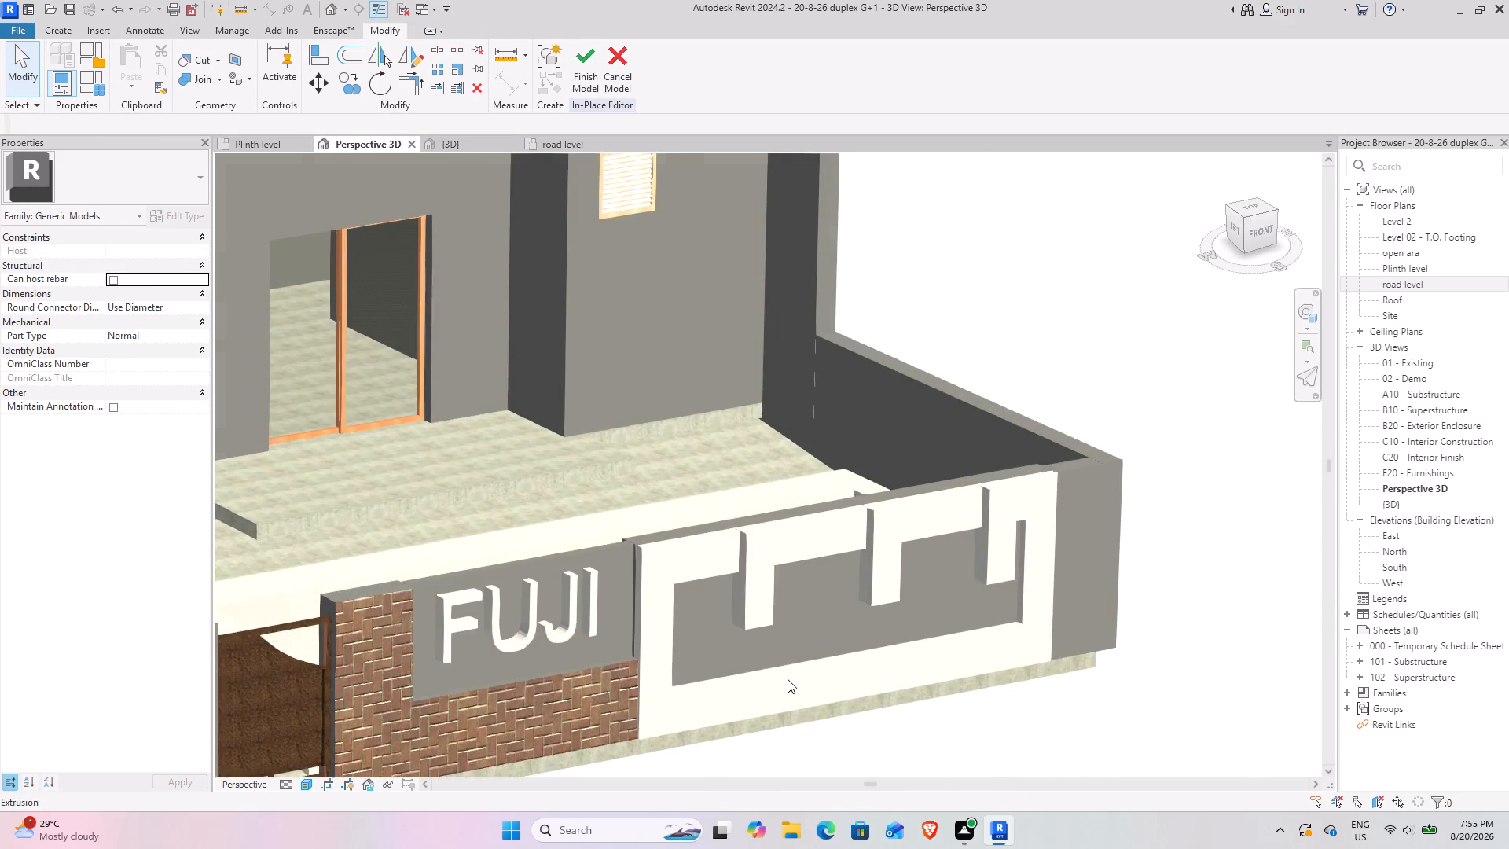
{"action": "middle_click_drag", "start_coordinate": [788, 679], "coordinate": [721, 661], "text": "shift"}
{"action": "middle_click_drag", "start_coordinate": [716, 640], "coordinate": [745, 726], "text": "shift"}
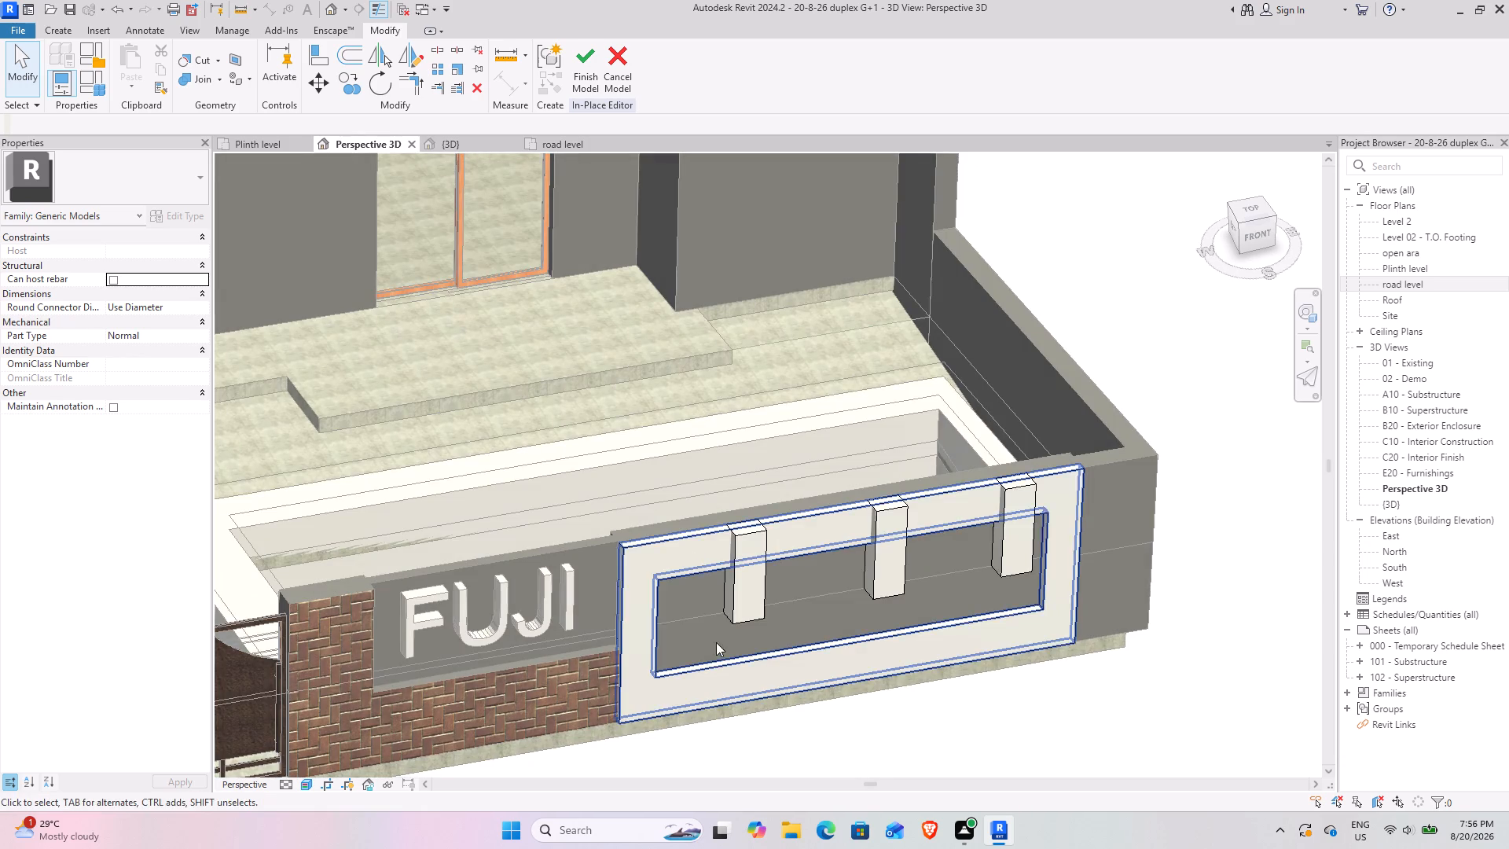
{"action": "scroll", "coordinate": [758, 498], "scroll_direction": "up", "scroll_amount": 8}
{"action": "middle_click_drag", "start_coordinate": [702, 576], "coordinate": [779, 576]}
{"action": "middle_click_drag", "start_coordinate": [755, 581], "coordinate": [785, 594], "text": "shift"}
{"action": "scroll", "coordinate": [788, 601], "scroll_direction": "down", "scroll_amount": 3}
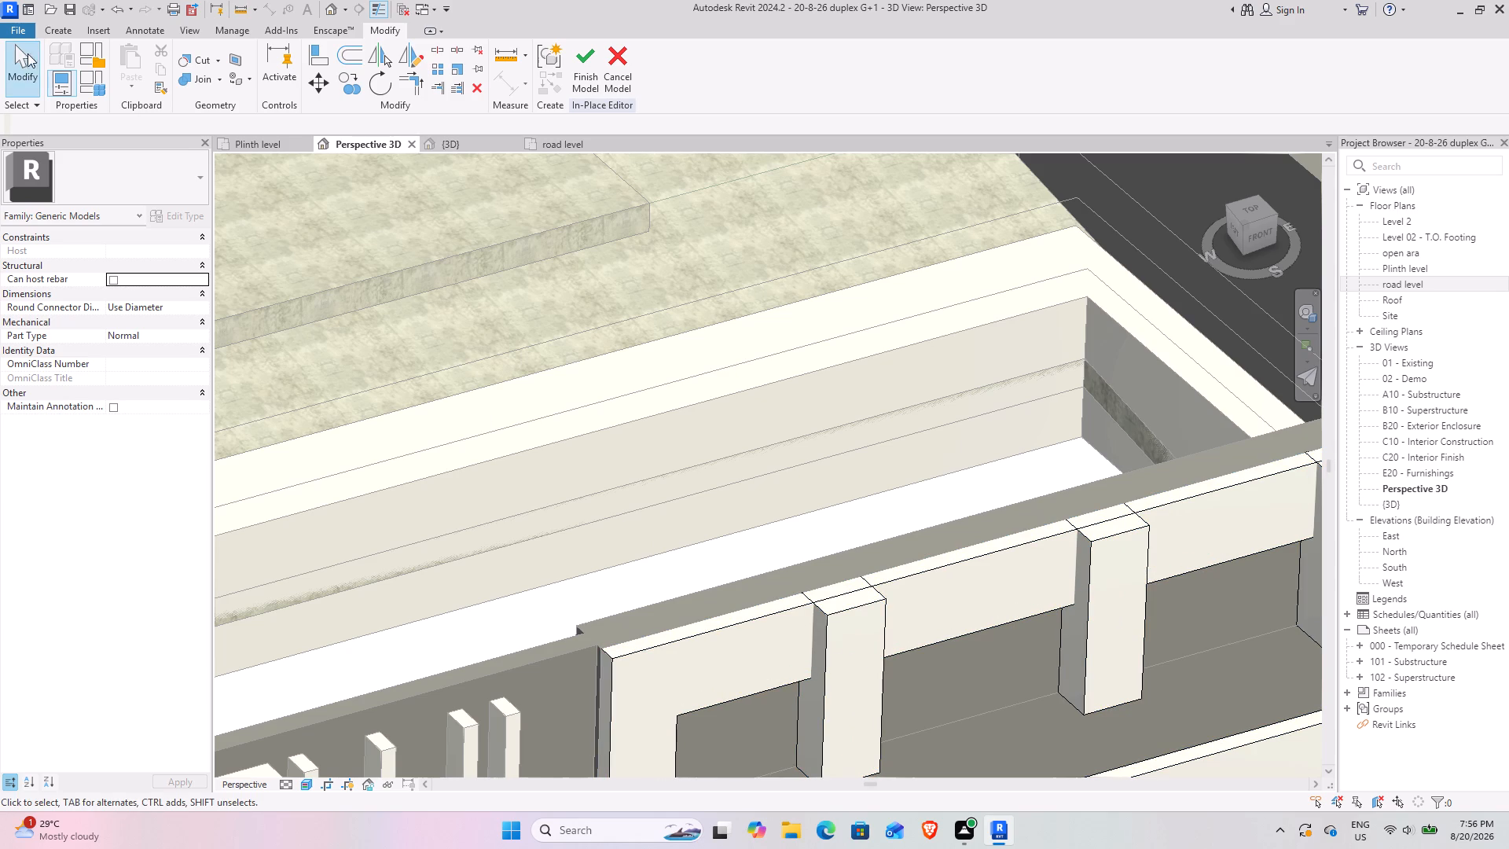
Start a Revolve and pick the top face of the block nearest the FUJI sign as its work plane.
{"action": "left_click", "coordinate": [63, 36]}
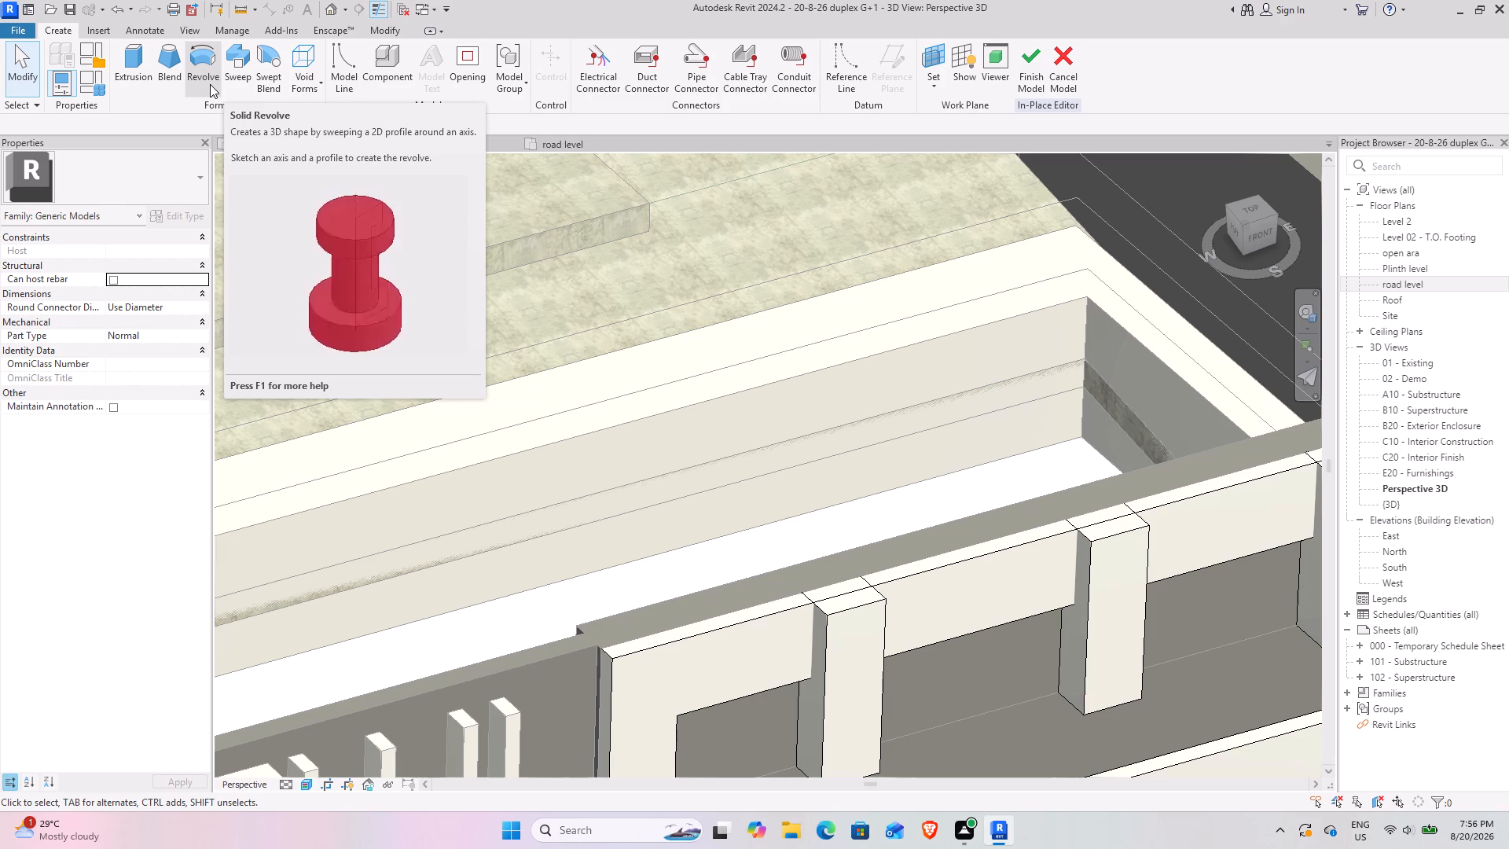
{"action": "left_click", "coordinate": [210, 84]}
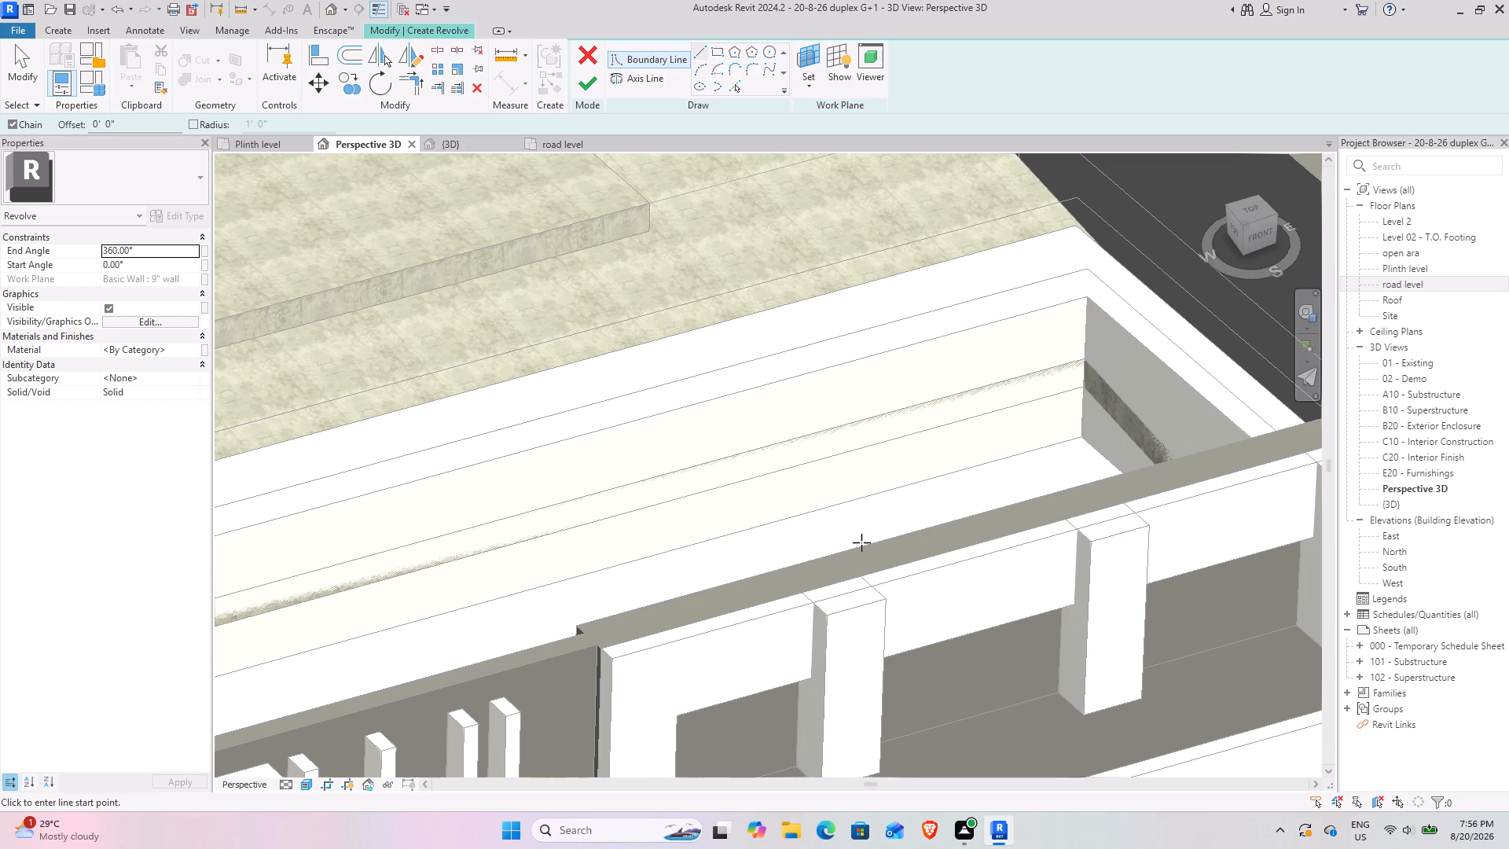
{"action": "left_click", "coordinate": [811, 85]}
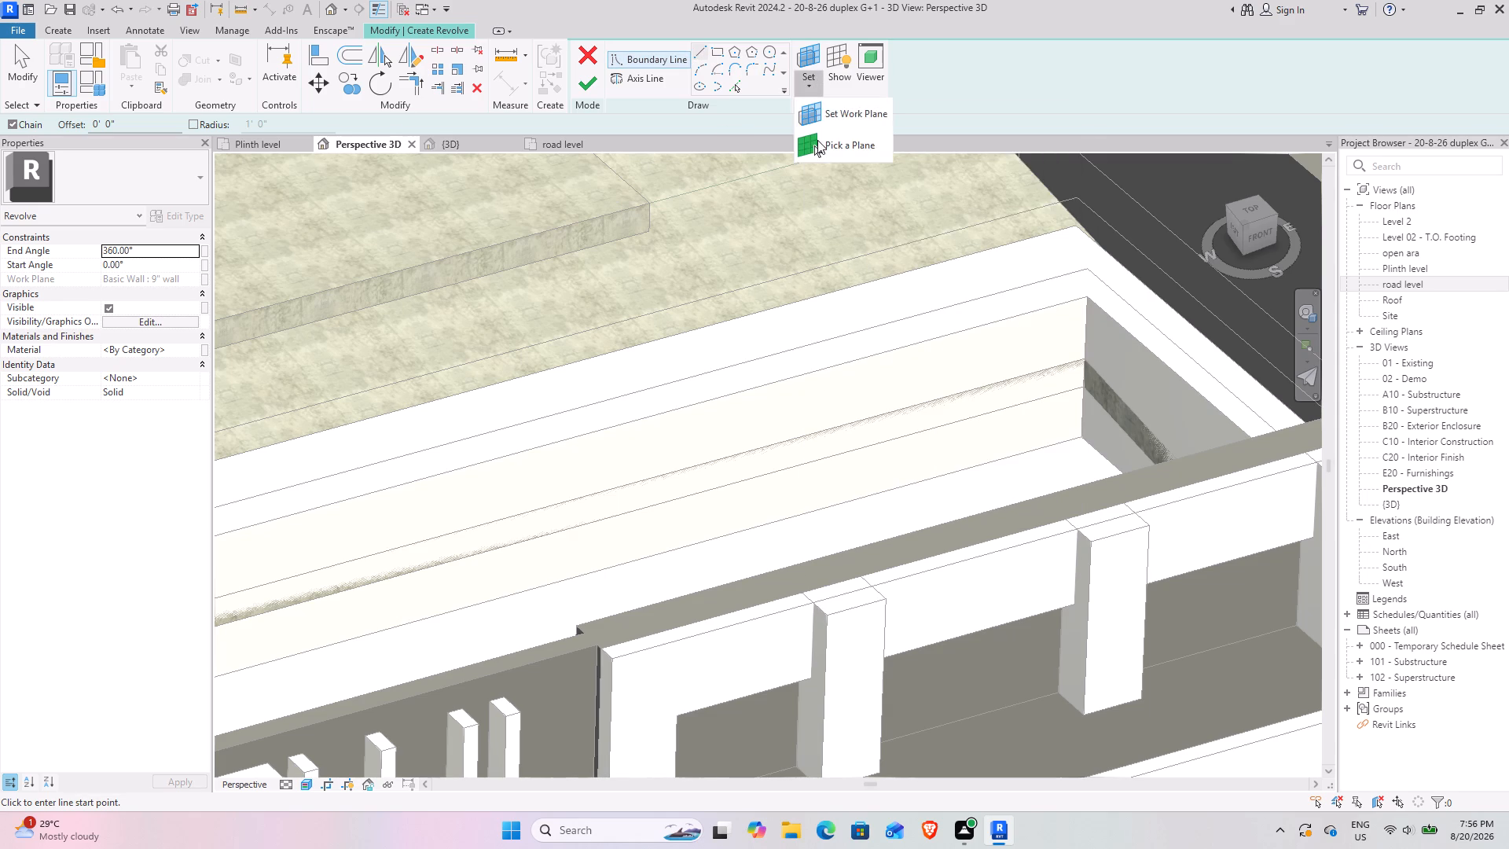
{"action": "left_click", "coordinate": [817, 140]}
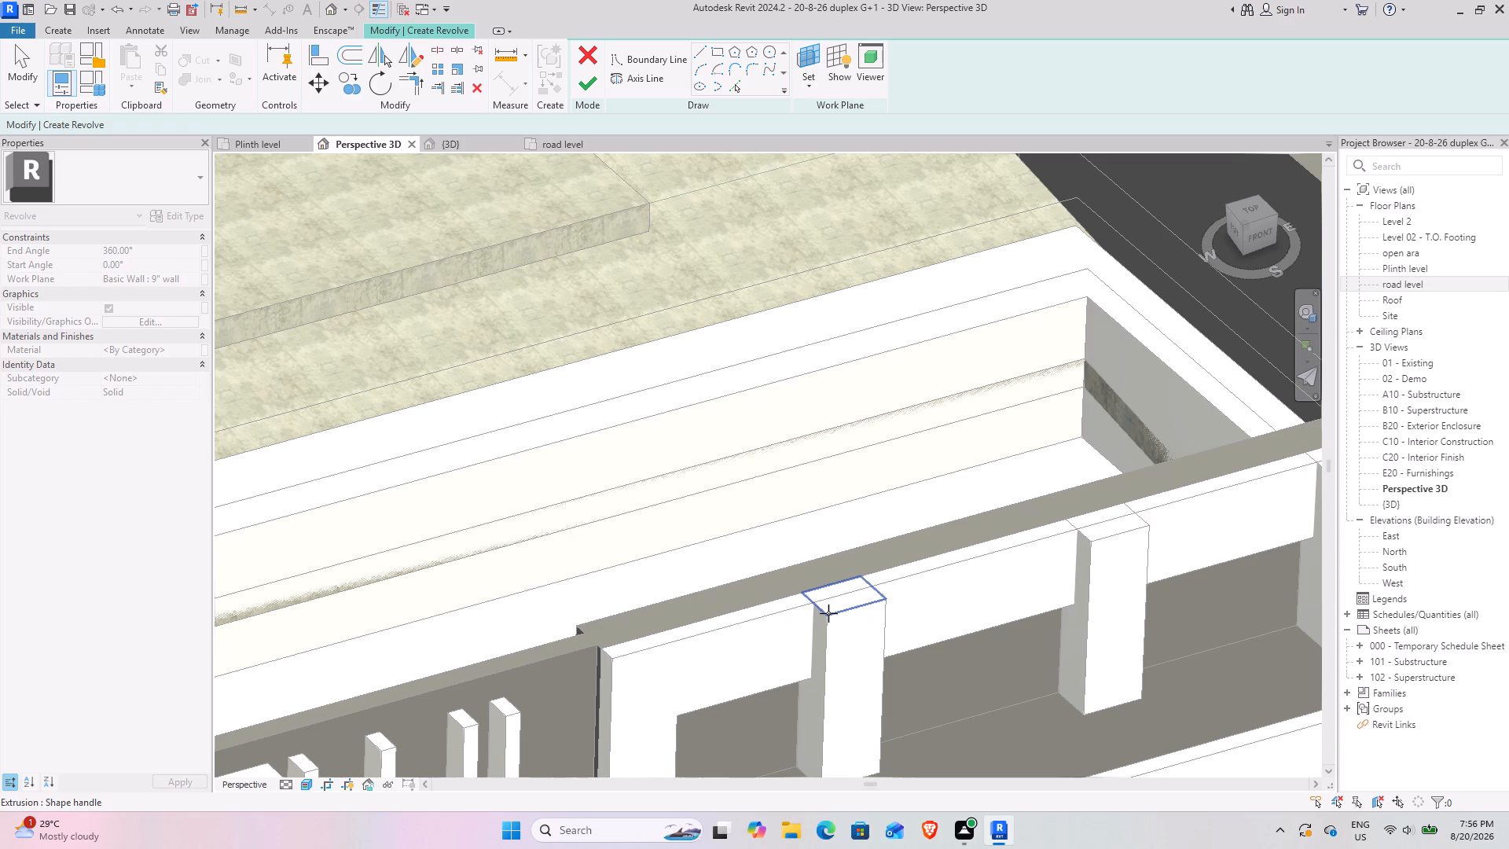
{"action": "left_click", "coordinate": [828, 613]}
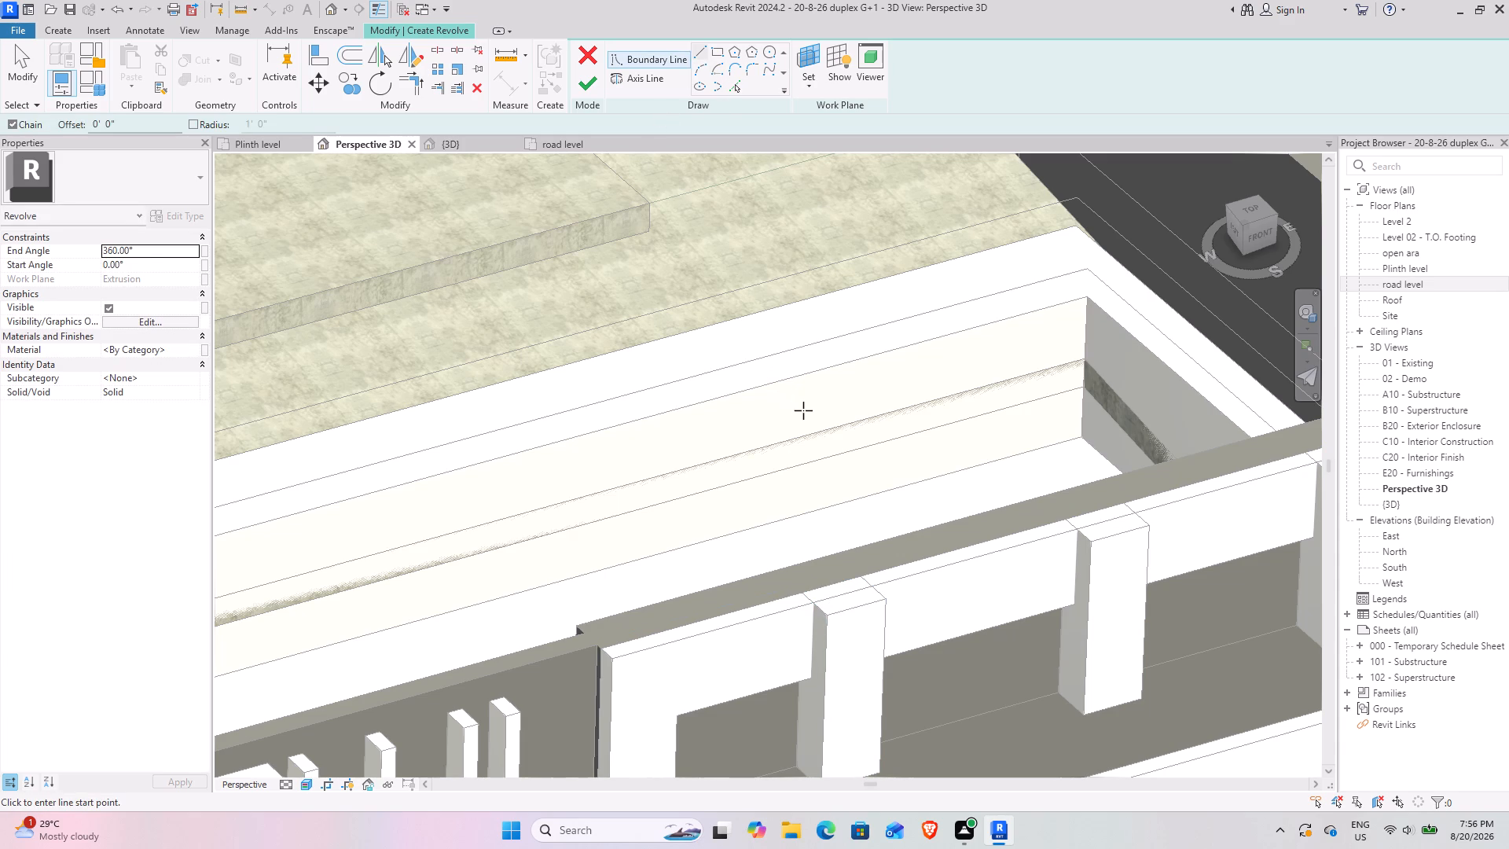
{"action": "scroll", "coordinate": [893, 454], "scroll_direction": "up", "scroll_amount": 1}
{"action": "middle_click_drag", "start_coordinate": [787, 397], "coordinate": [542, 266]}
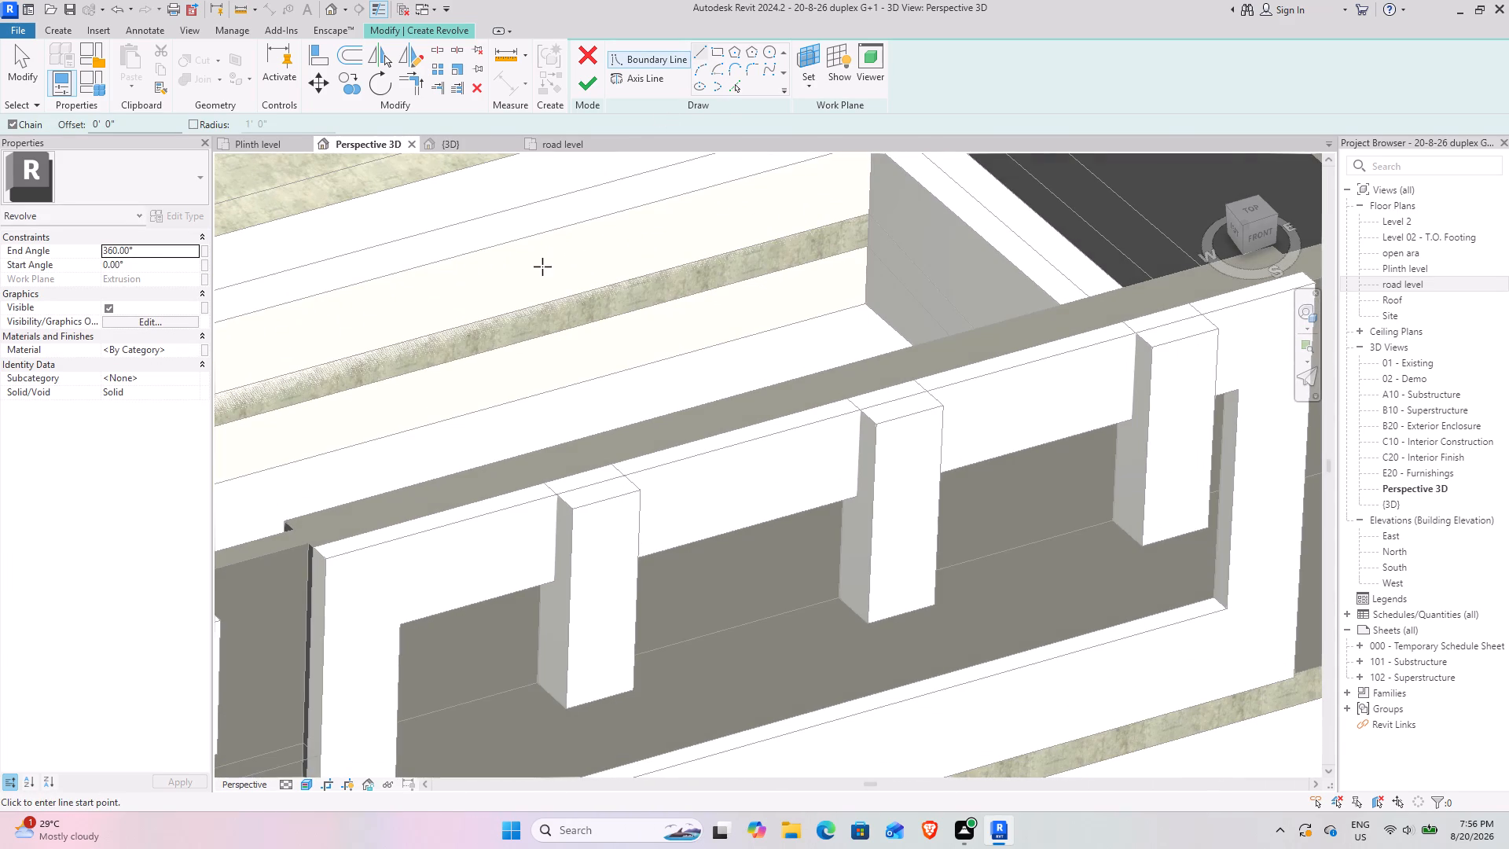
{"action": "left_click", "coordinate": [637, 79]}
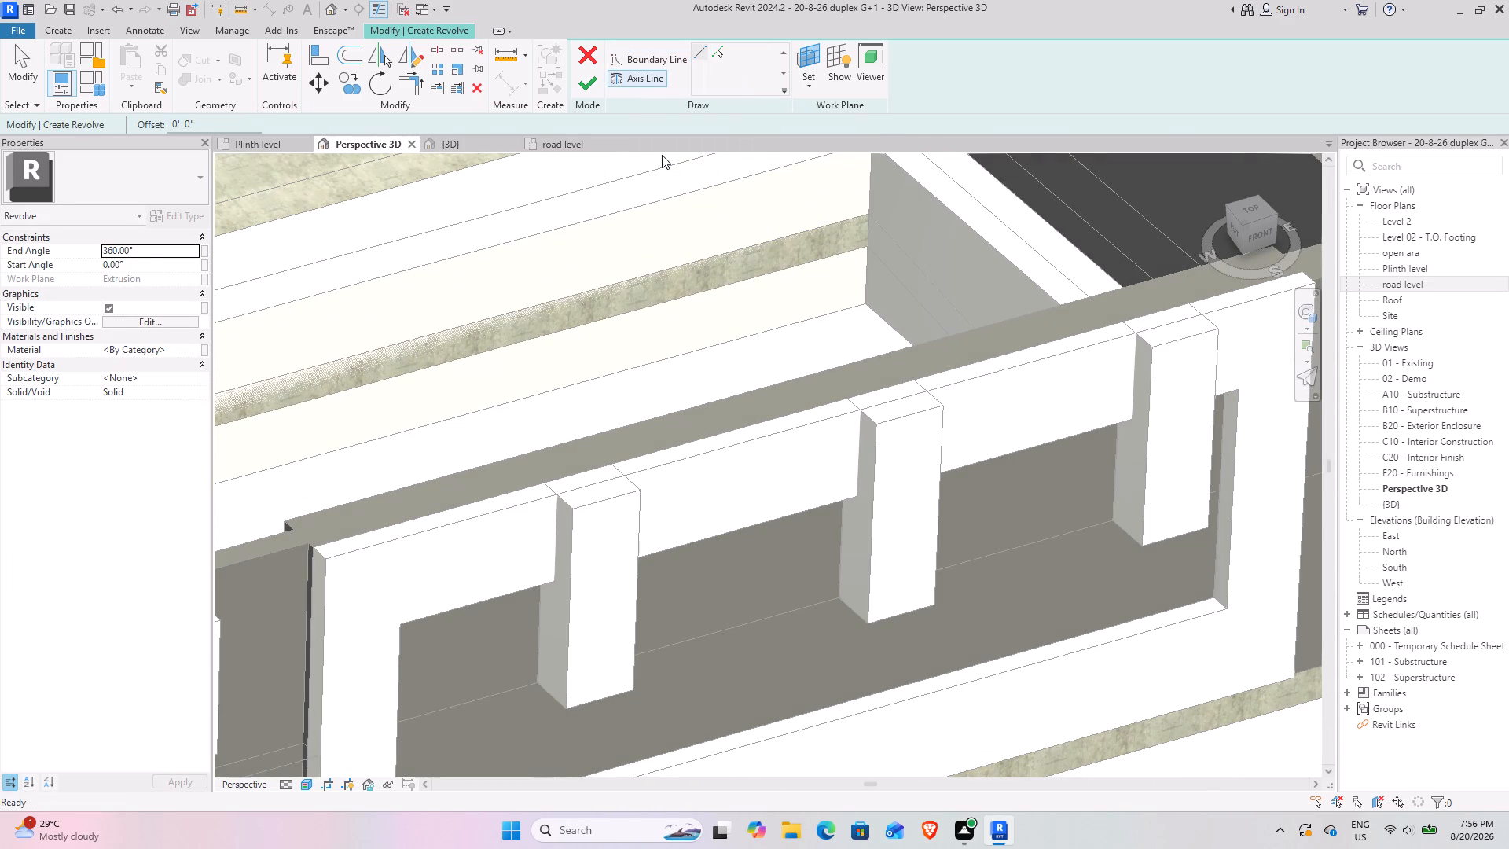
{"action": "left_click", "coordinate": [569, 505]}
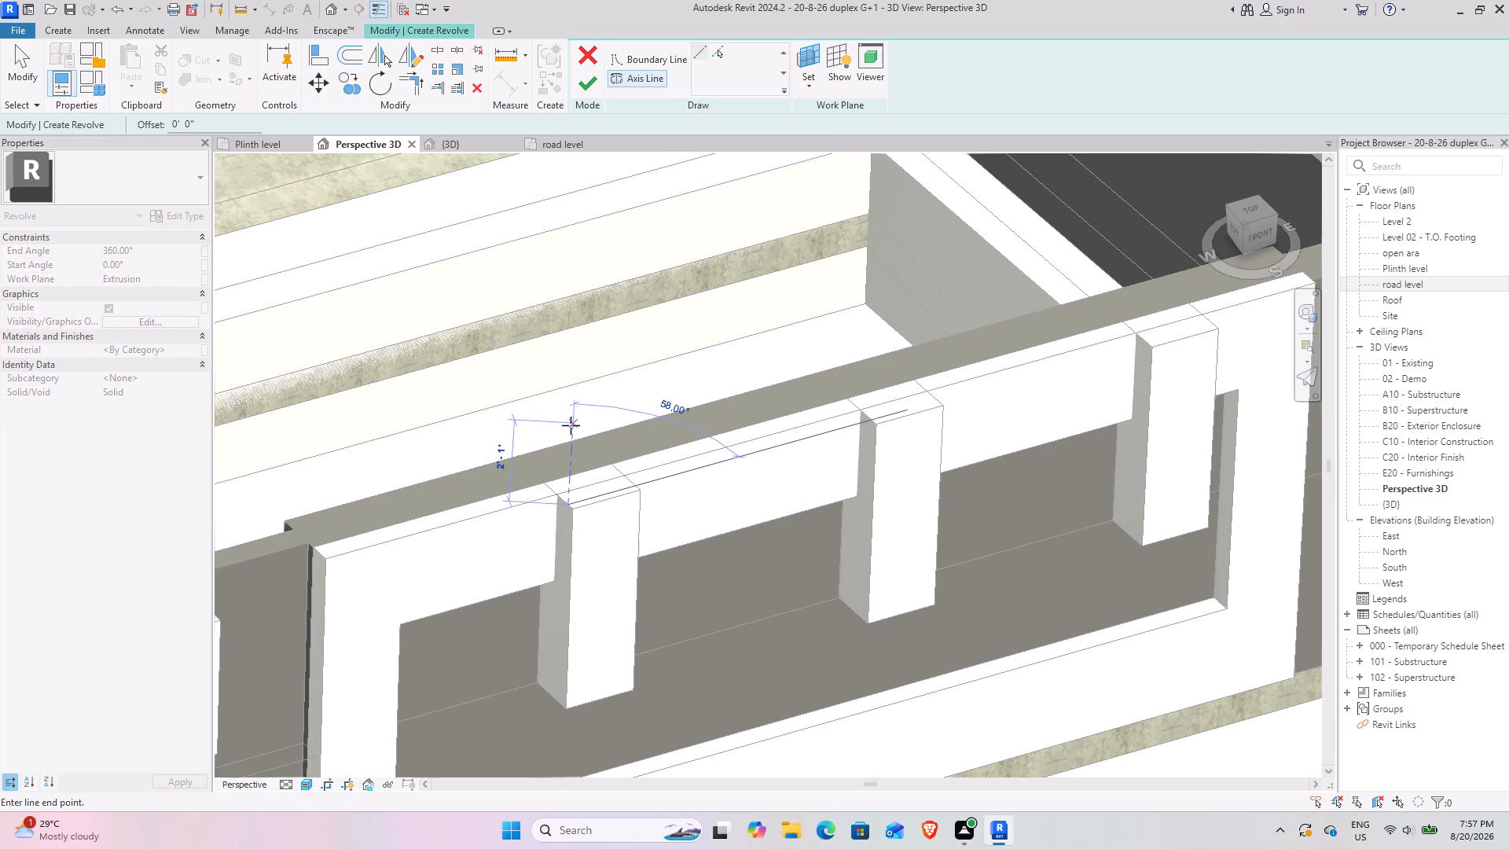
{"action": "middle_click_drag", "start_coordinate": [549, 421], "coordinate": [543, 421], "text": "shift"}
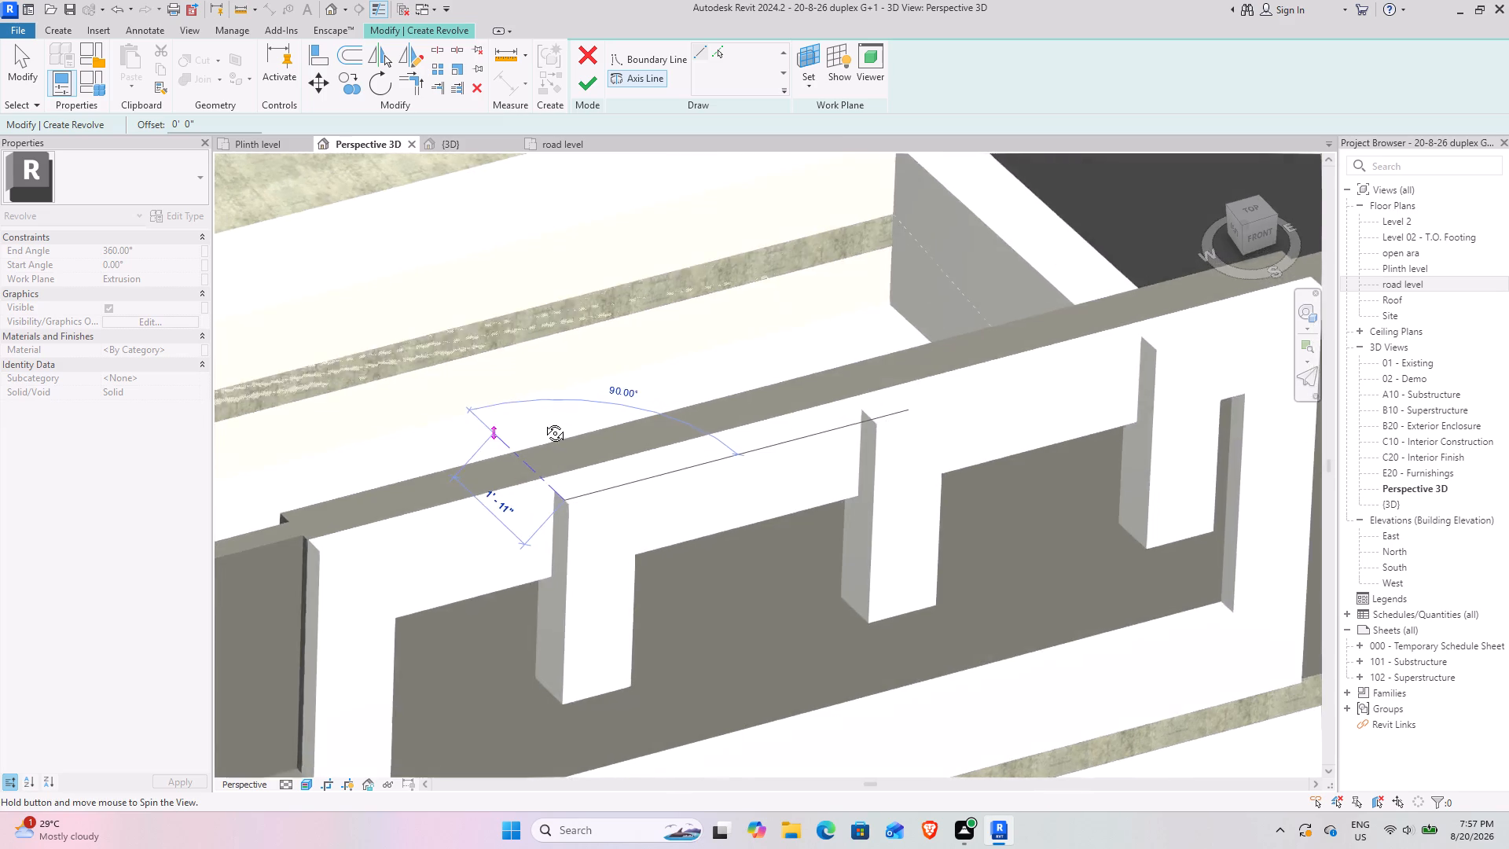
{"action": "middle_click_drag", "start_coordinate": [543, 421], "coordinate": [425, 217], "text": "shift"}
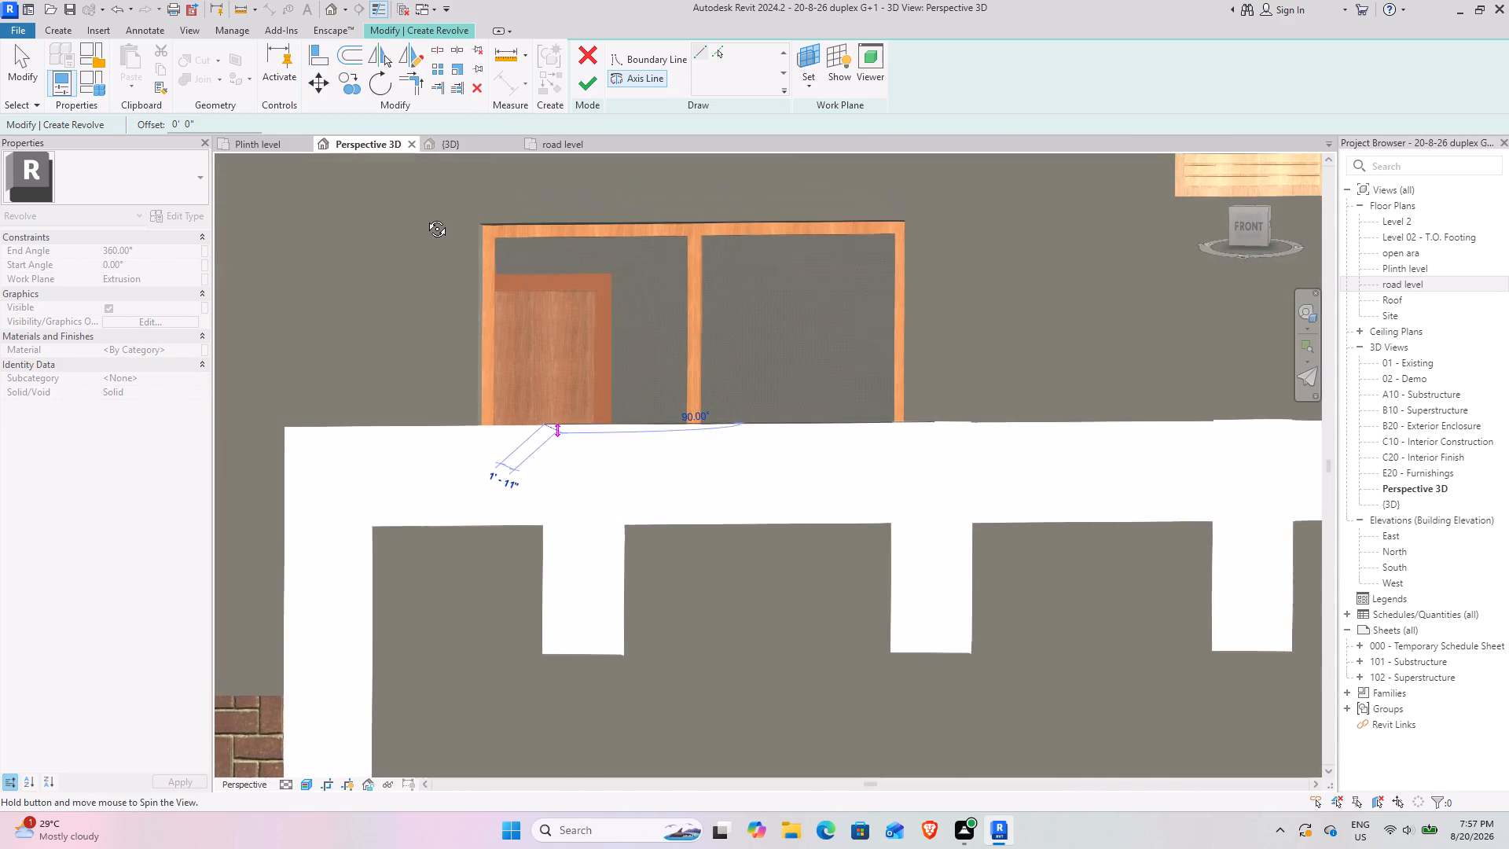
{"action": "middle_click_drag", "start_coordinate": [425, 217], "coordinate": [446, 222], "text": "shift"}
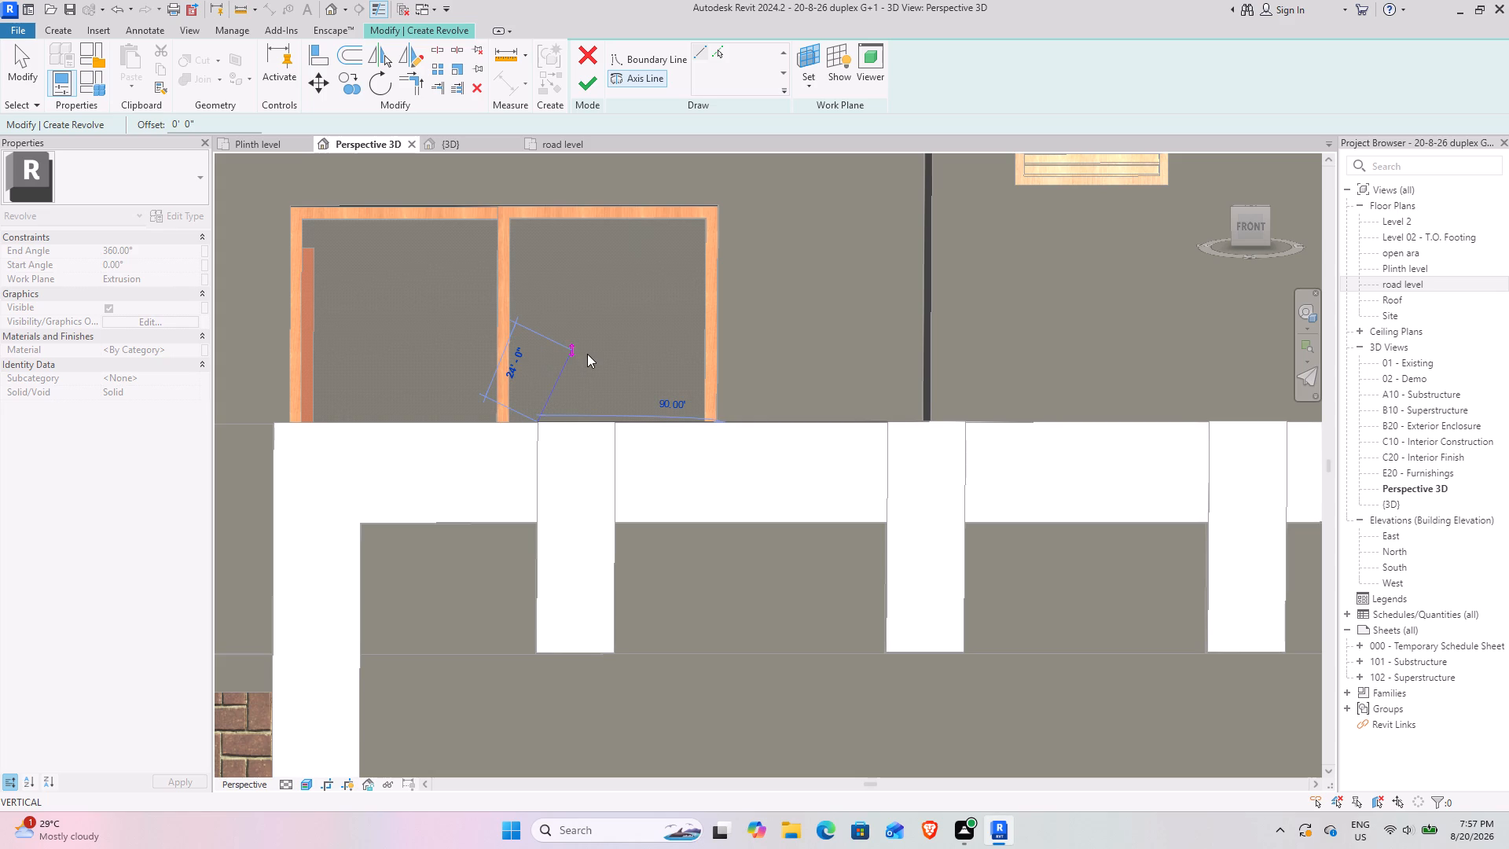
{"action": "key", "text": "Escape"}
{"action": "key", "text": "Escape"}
Switch to the {3D} view, face the front boundary wall squarely and try to start the revolve's axis line.
{"action": "left_click", "coordinate": [1257, 226]}
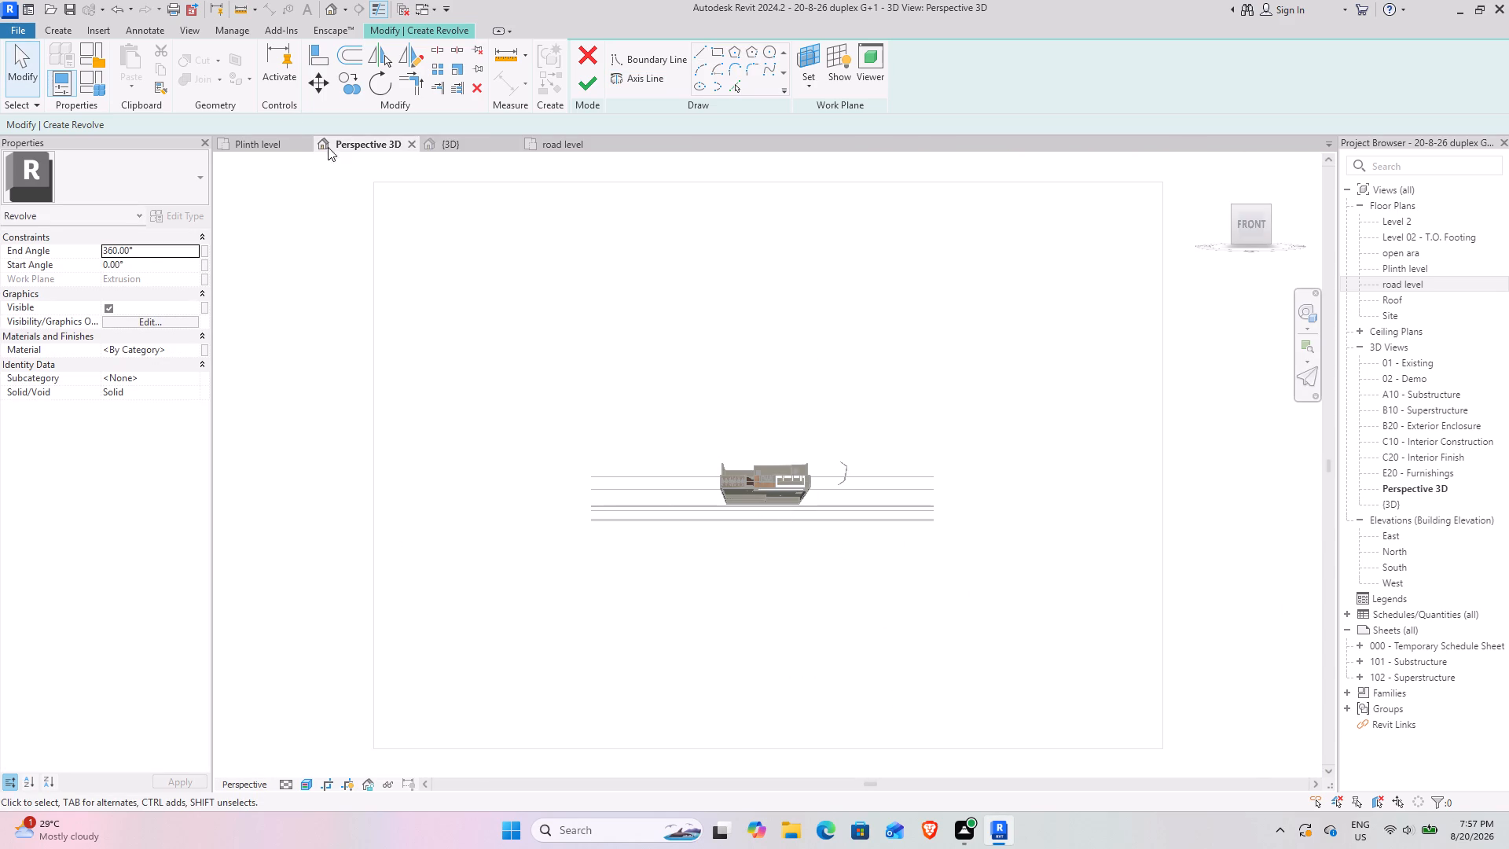
{"action": "left_click", "coordinate": [470, 144]}
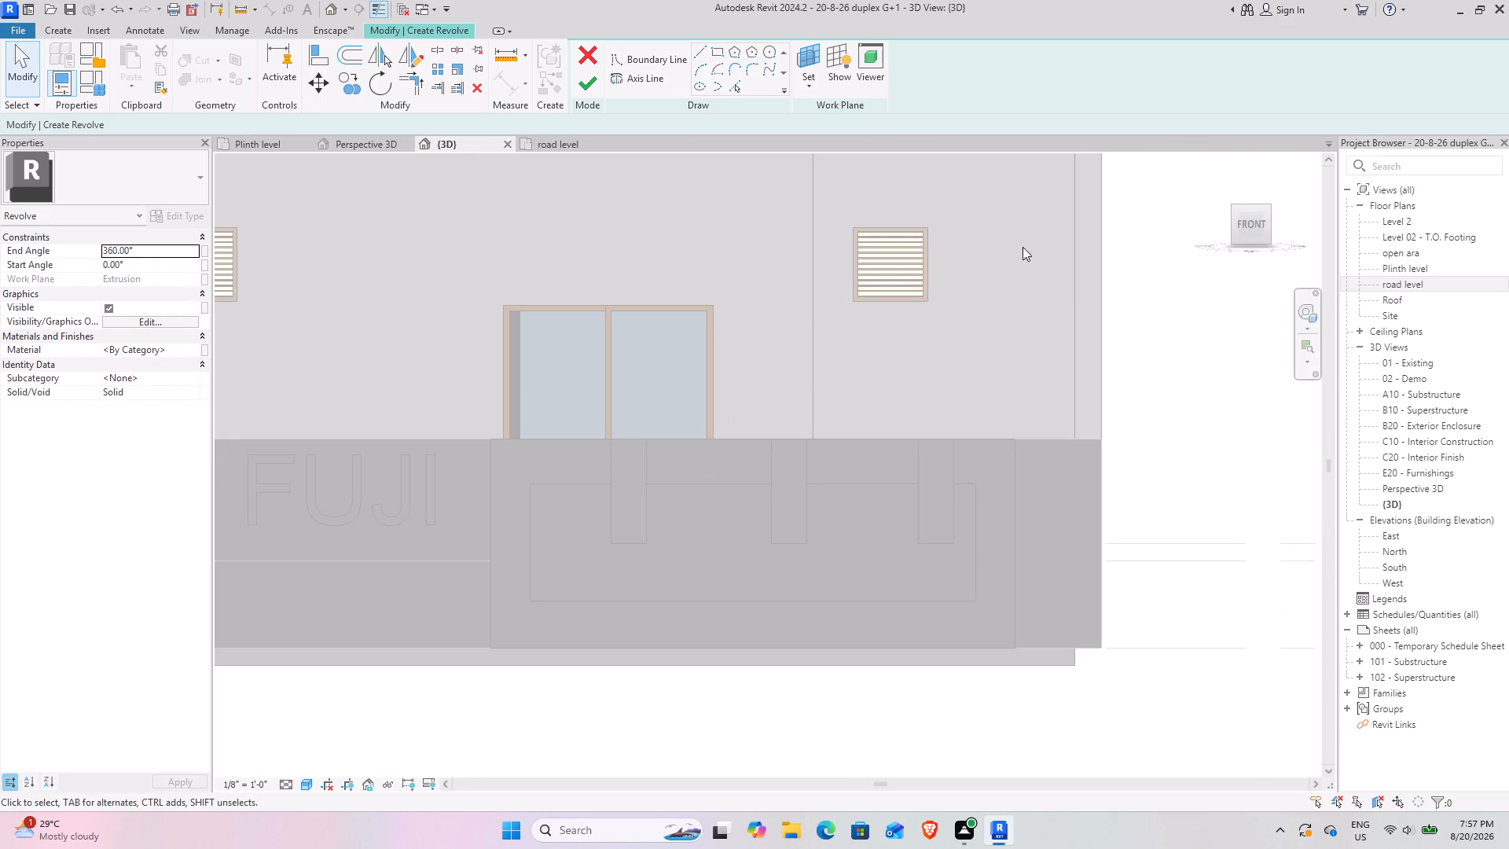
{"action": "left_click", "coordinate": [1246, 221]}
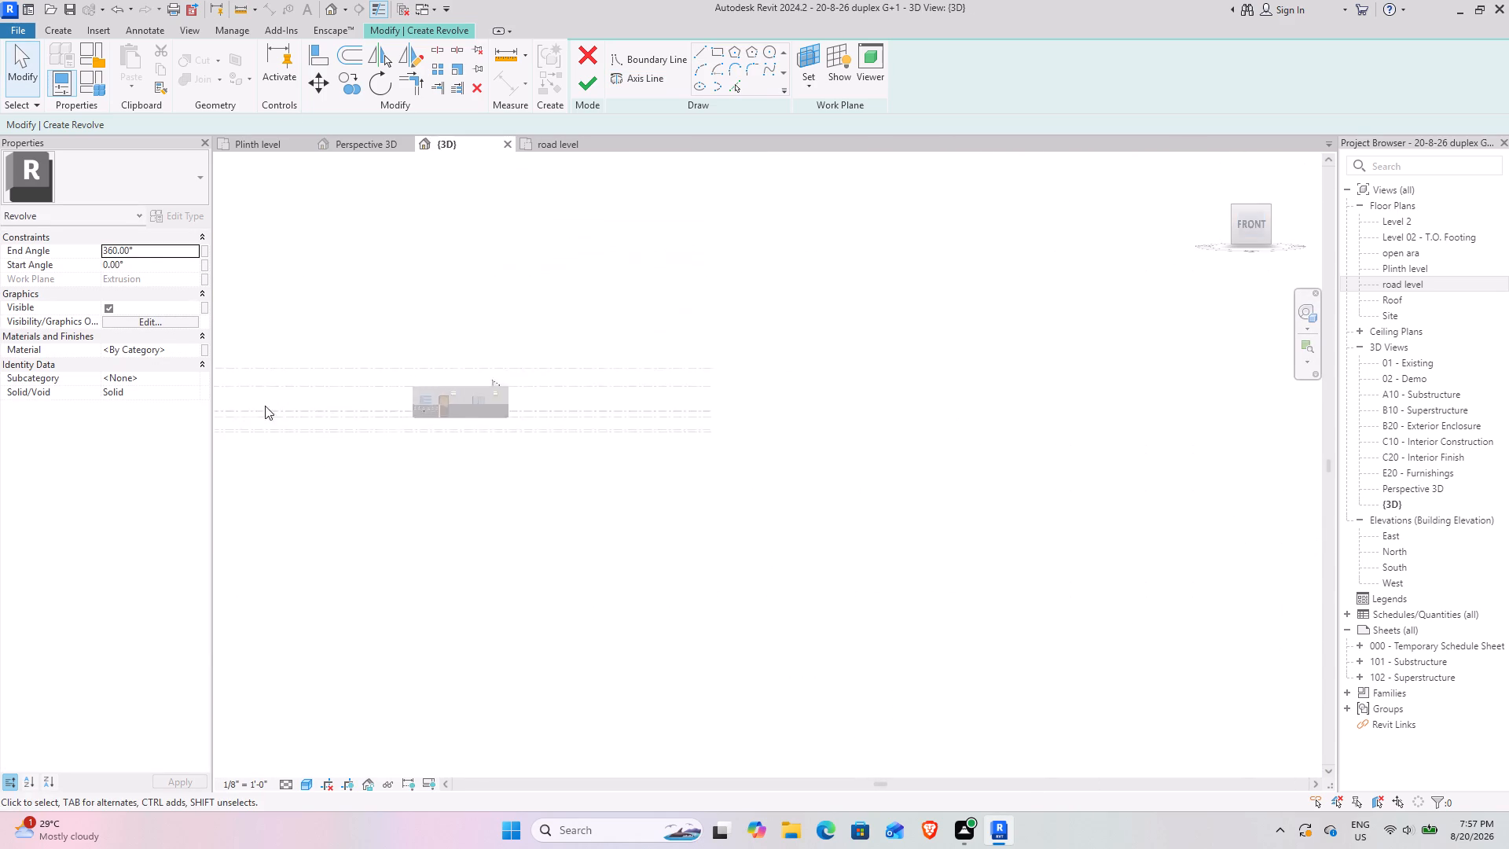
{"action": "scroll", "coordinate": [773, 458], "scroll_direction": "up", "scroll_amount": 16}
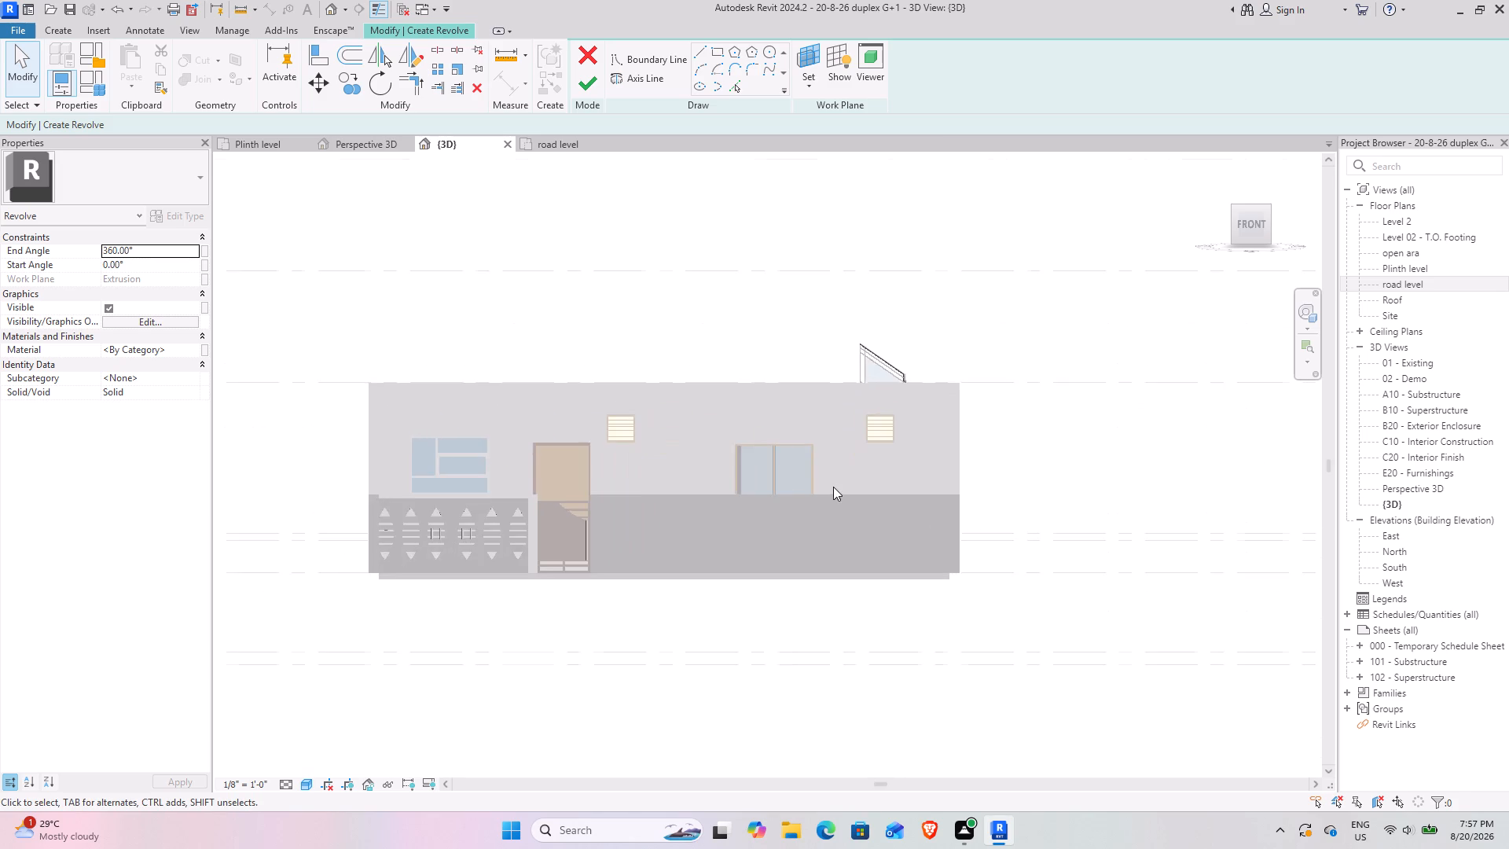
{"action": "scroll", "coordinate": [833, 487], "scroll_direction": "up", "scroll_amount": 1}
{"action": "scroll", "coordinate": [695, 494], "scroll_direction": "up", "scroll_amount": 5}
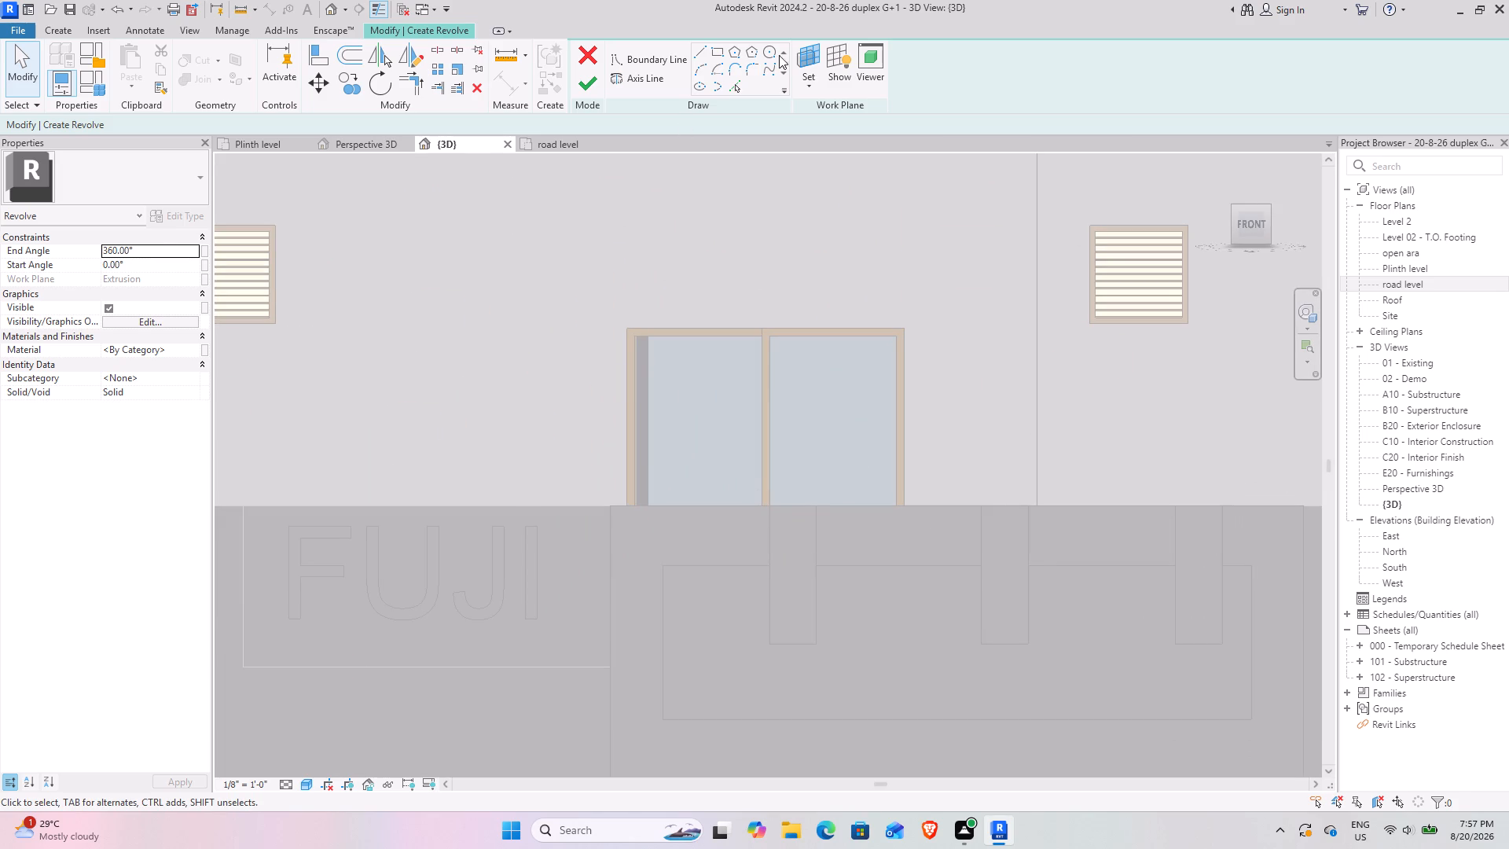
{"action": "left_click", "coordinate": [648, 72]}
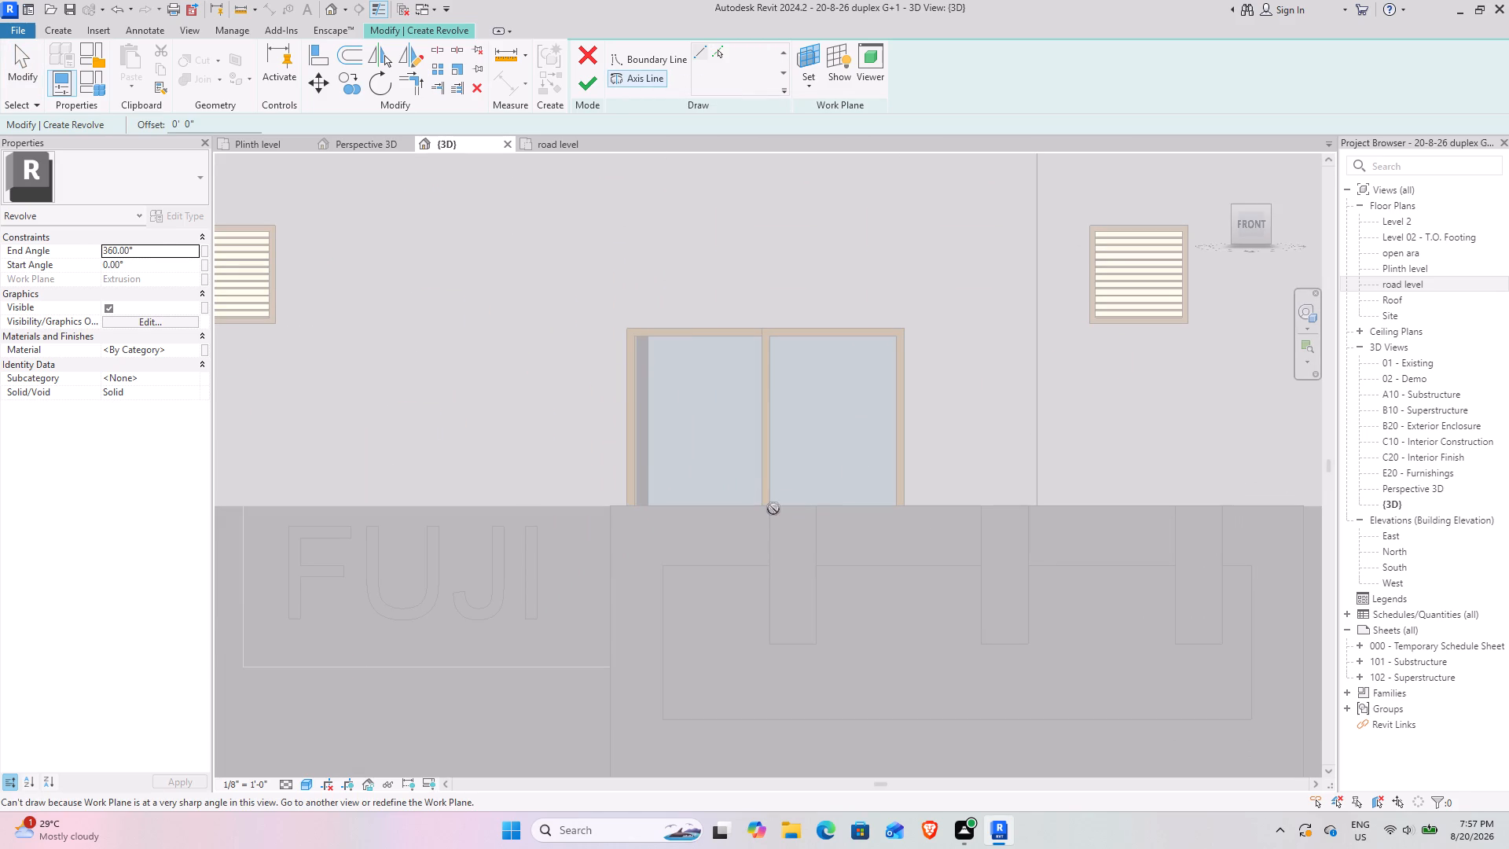
{"action": "left_click", "coordinate": [626, 72]}
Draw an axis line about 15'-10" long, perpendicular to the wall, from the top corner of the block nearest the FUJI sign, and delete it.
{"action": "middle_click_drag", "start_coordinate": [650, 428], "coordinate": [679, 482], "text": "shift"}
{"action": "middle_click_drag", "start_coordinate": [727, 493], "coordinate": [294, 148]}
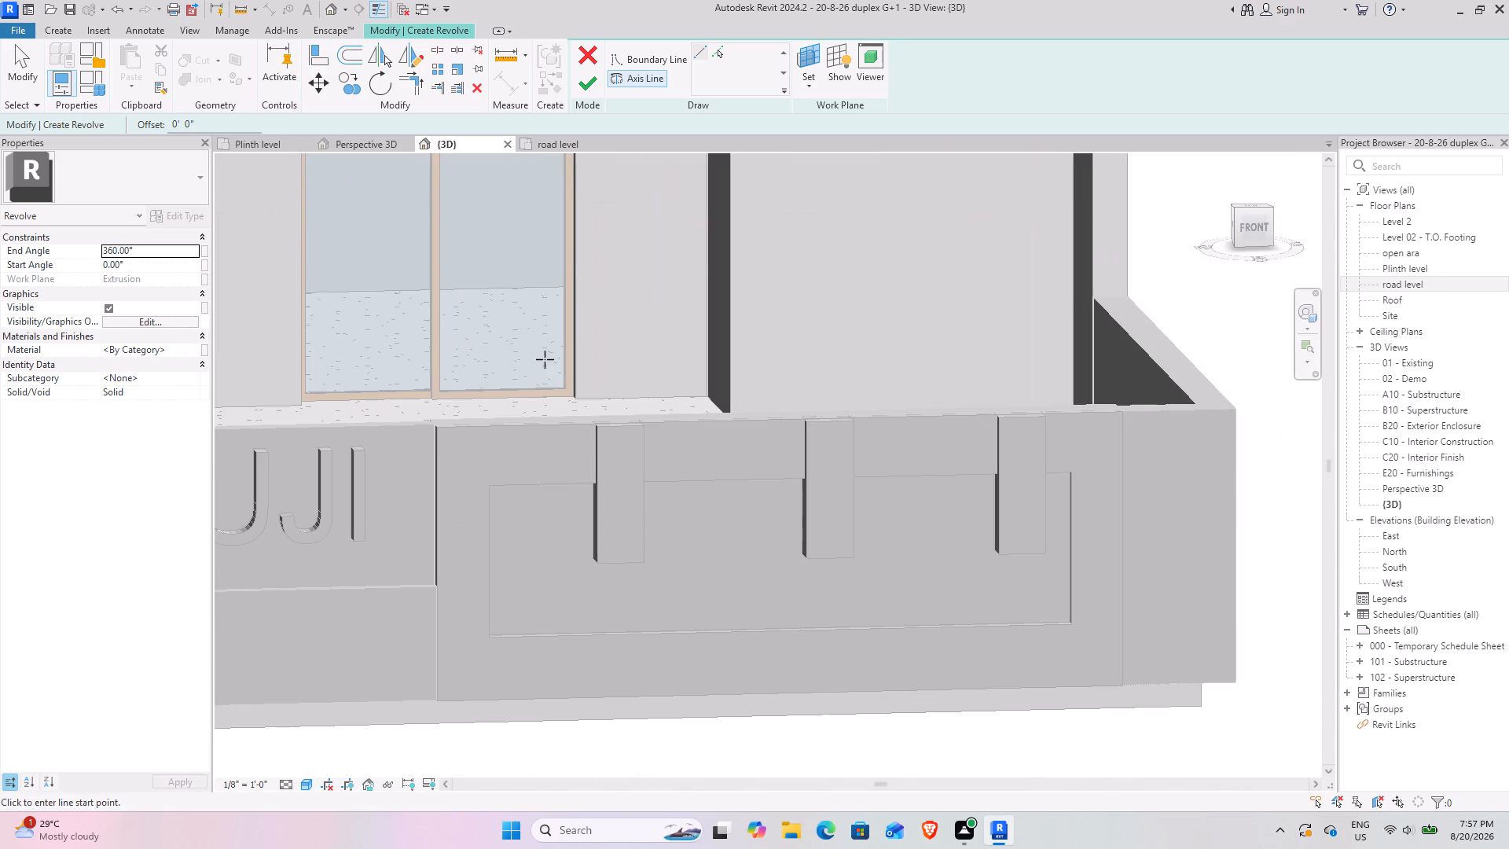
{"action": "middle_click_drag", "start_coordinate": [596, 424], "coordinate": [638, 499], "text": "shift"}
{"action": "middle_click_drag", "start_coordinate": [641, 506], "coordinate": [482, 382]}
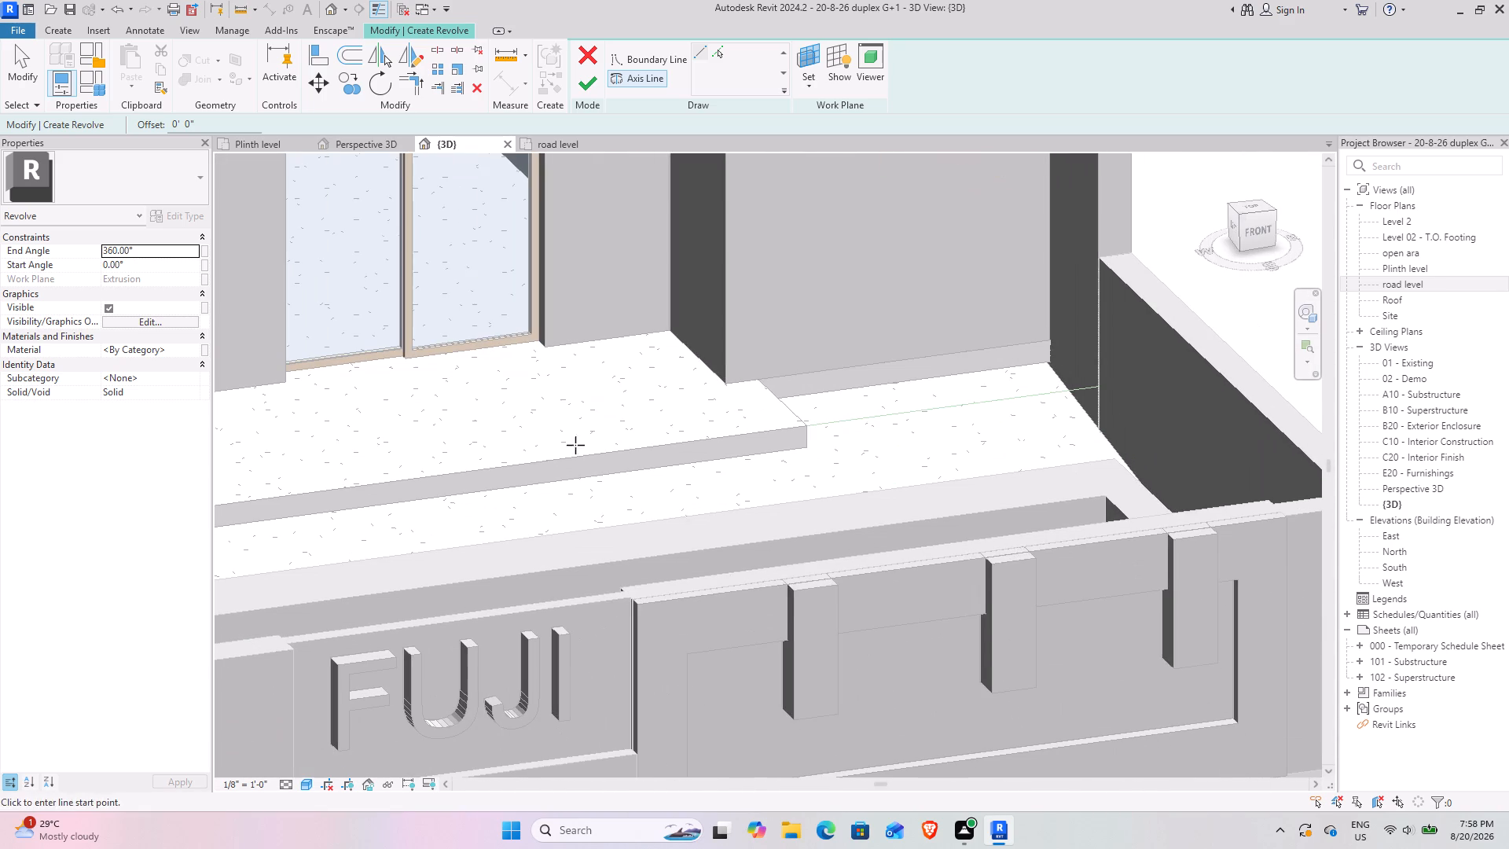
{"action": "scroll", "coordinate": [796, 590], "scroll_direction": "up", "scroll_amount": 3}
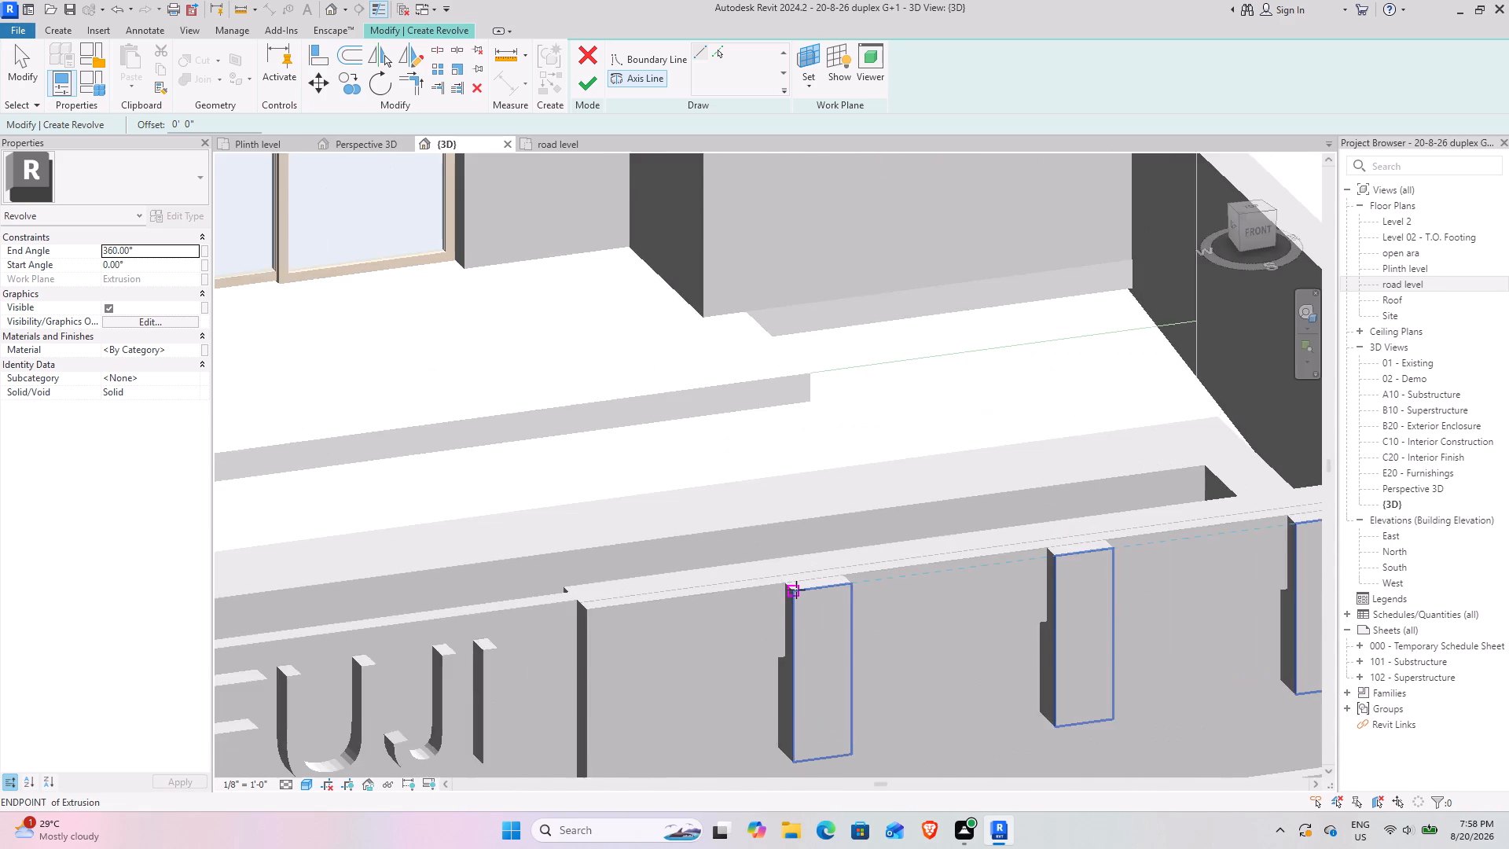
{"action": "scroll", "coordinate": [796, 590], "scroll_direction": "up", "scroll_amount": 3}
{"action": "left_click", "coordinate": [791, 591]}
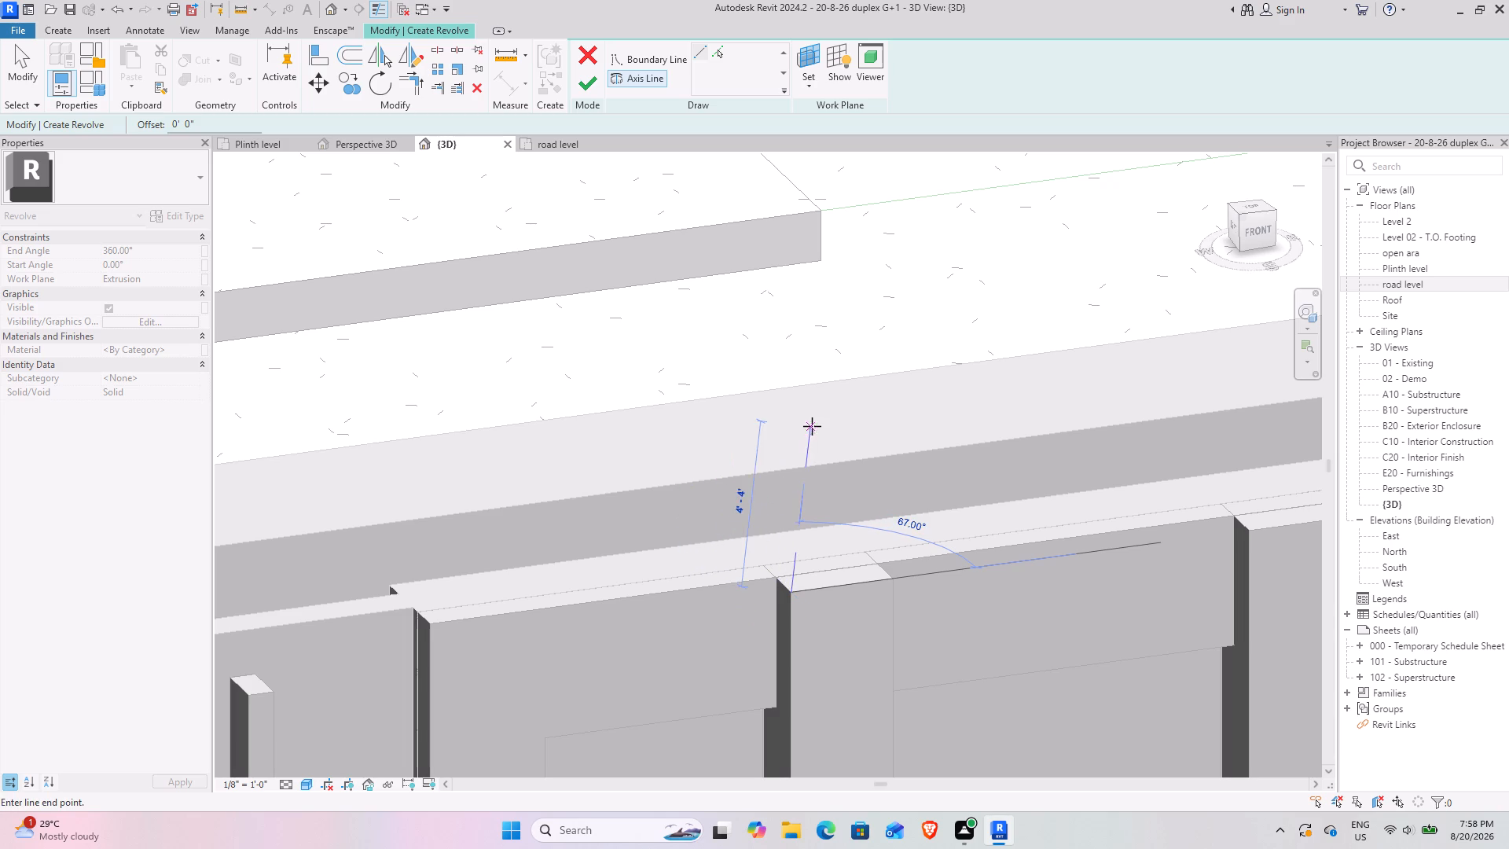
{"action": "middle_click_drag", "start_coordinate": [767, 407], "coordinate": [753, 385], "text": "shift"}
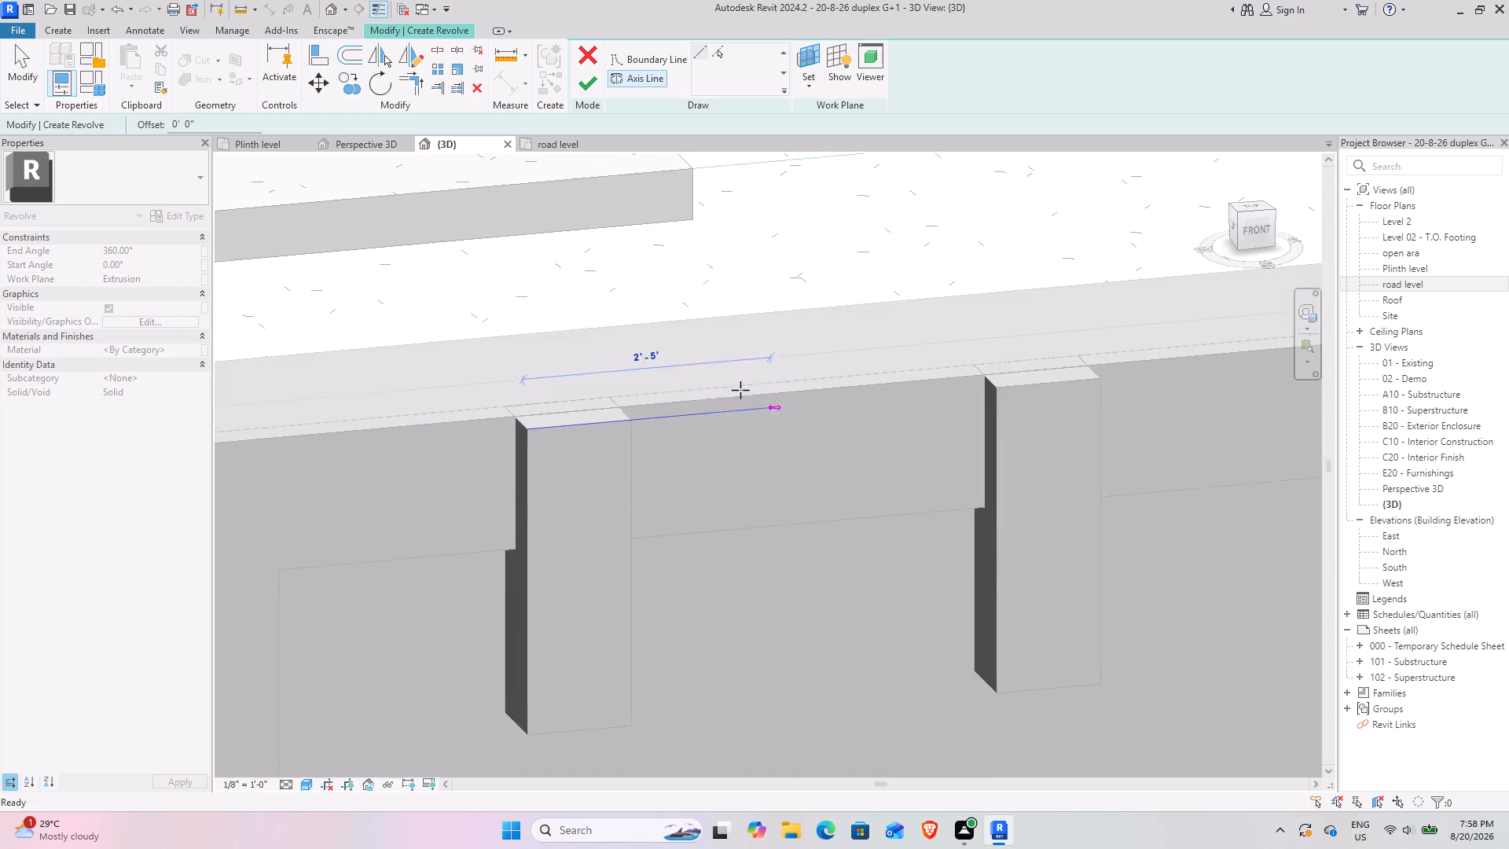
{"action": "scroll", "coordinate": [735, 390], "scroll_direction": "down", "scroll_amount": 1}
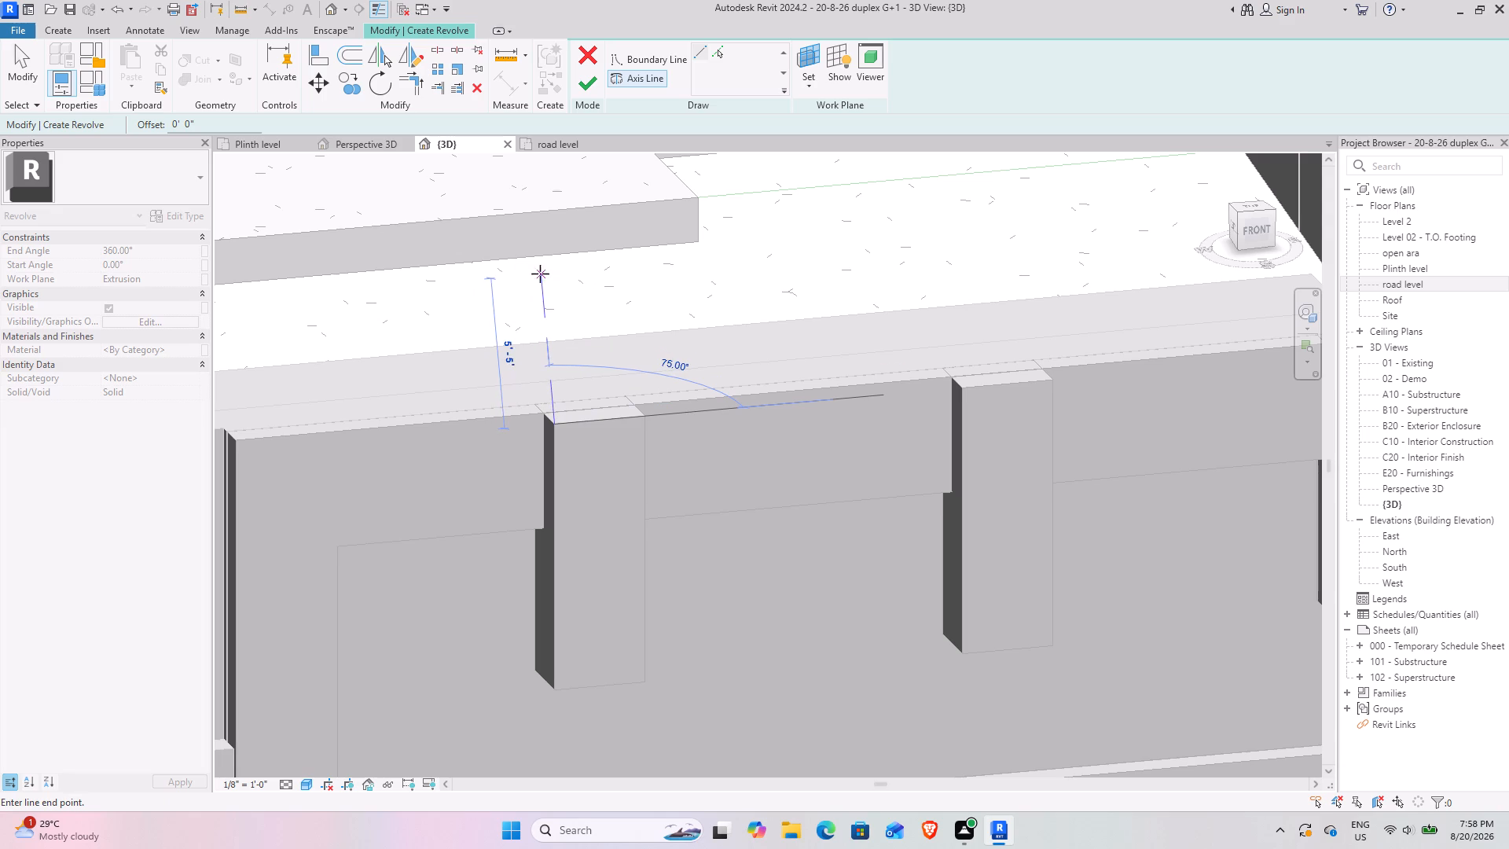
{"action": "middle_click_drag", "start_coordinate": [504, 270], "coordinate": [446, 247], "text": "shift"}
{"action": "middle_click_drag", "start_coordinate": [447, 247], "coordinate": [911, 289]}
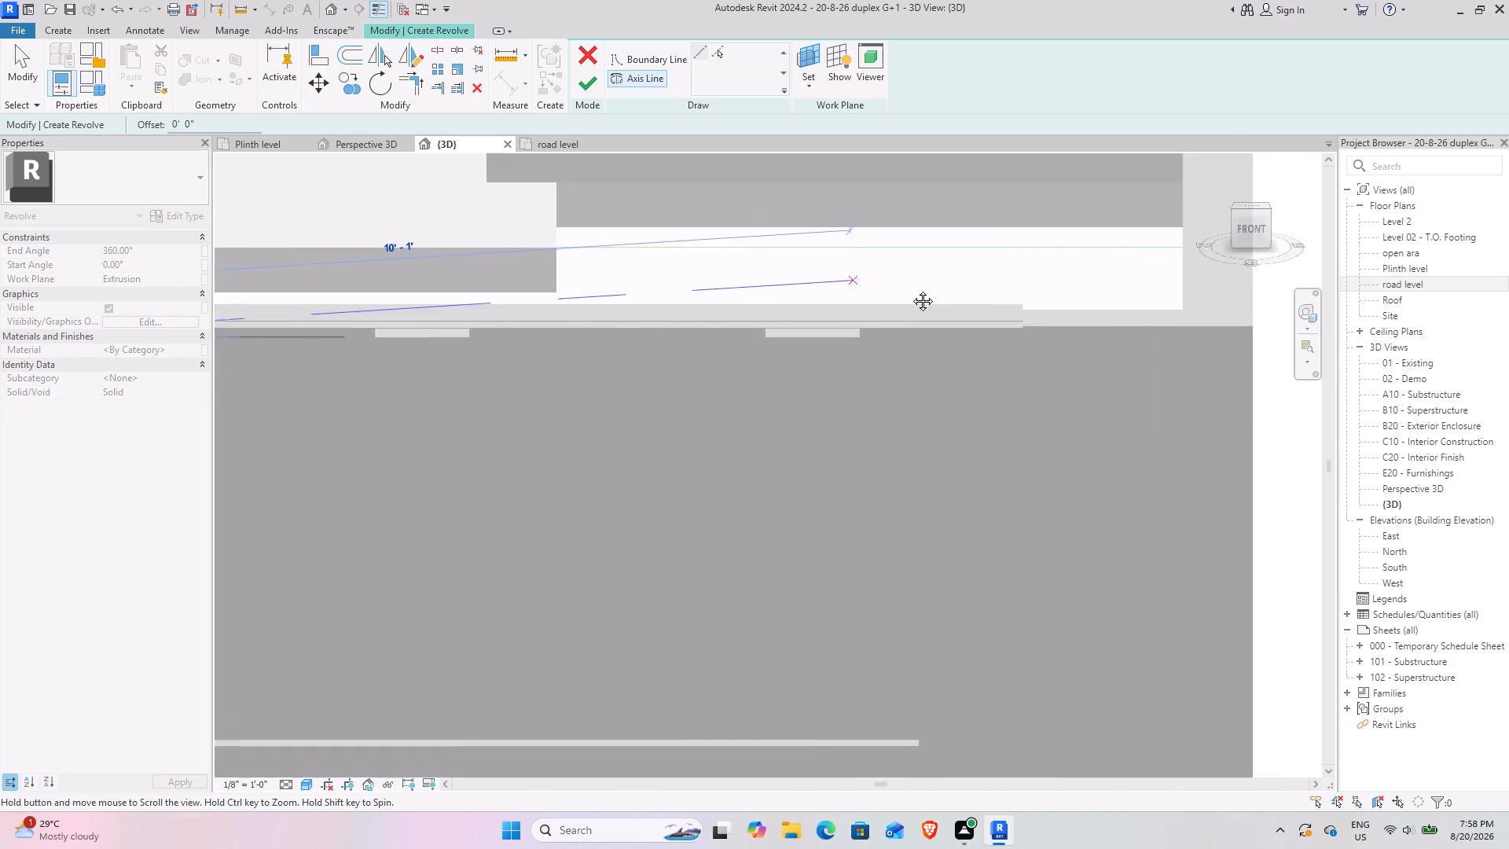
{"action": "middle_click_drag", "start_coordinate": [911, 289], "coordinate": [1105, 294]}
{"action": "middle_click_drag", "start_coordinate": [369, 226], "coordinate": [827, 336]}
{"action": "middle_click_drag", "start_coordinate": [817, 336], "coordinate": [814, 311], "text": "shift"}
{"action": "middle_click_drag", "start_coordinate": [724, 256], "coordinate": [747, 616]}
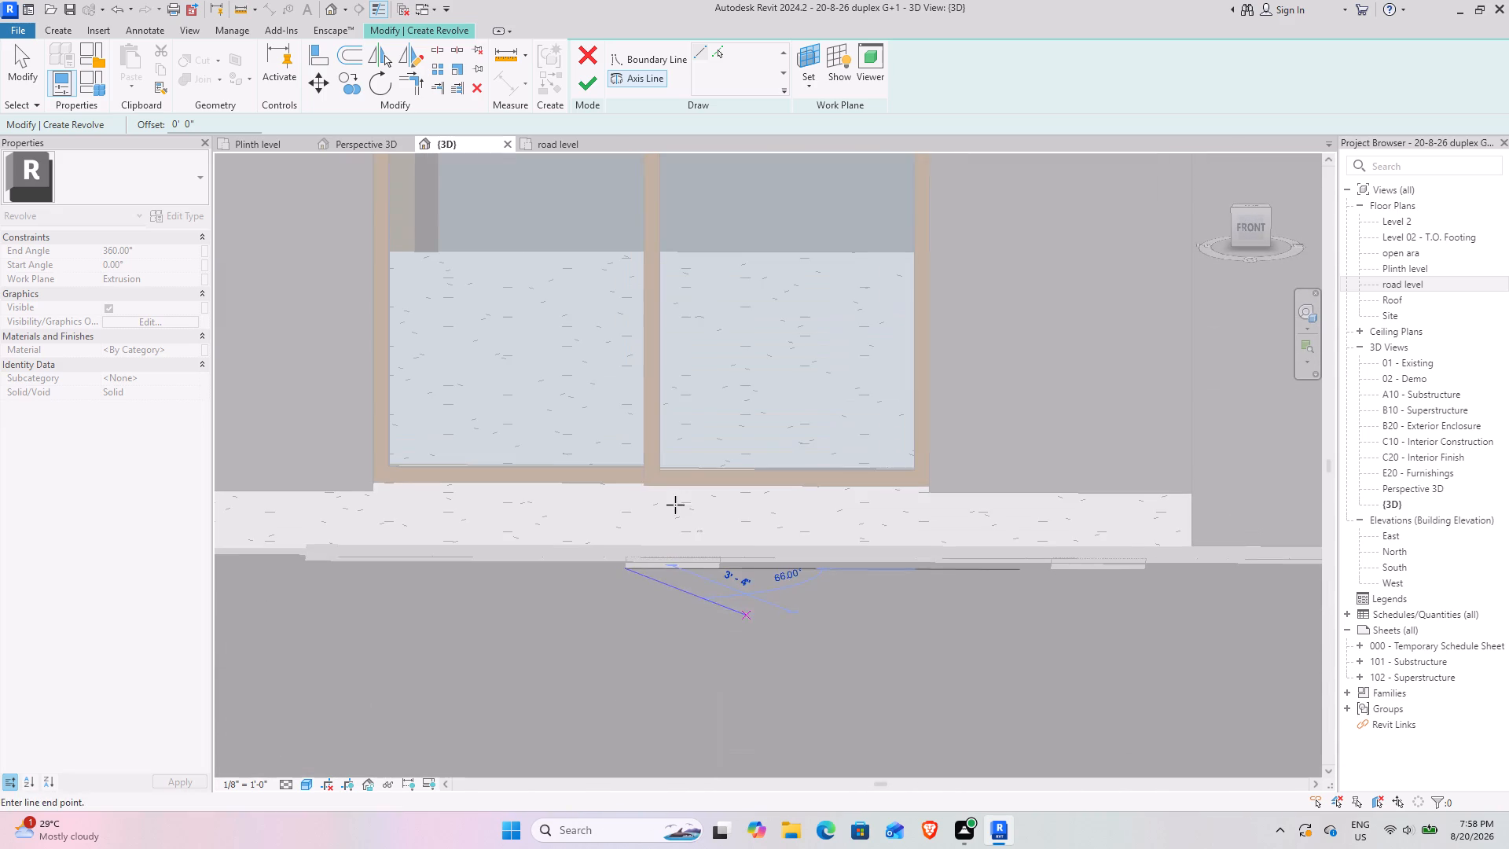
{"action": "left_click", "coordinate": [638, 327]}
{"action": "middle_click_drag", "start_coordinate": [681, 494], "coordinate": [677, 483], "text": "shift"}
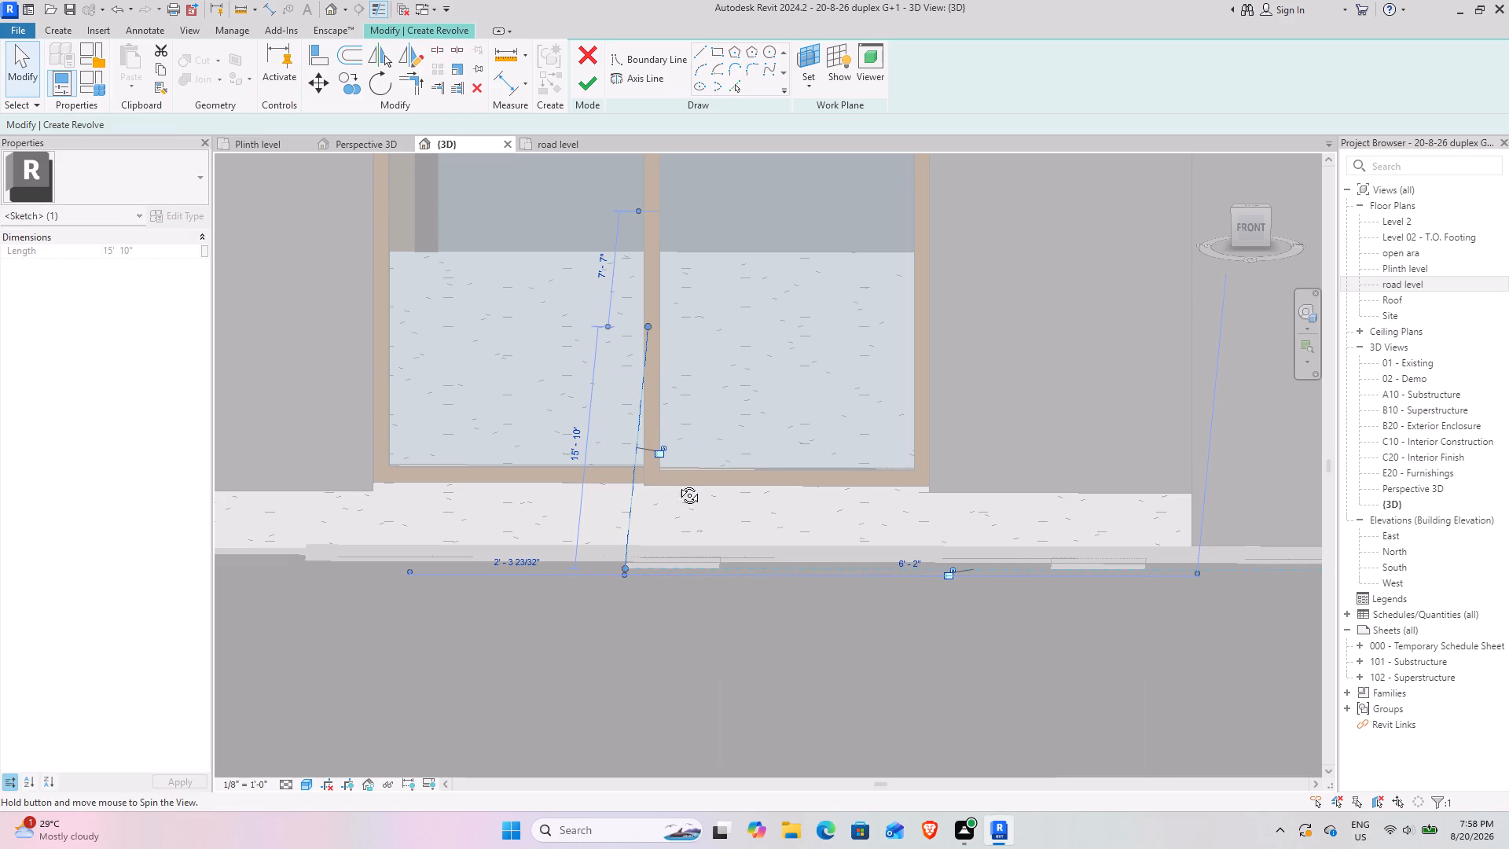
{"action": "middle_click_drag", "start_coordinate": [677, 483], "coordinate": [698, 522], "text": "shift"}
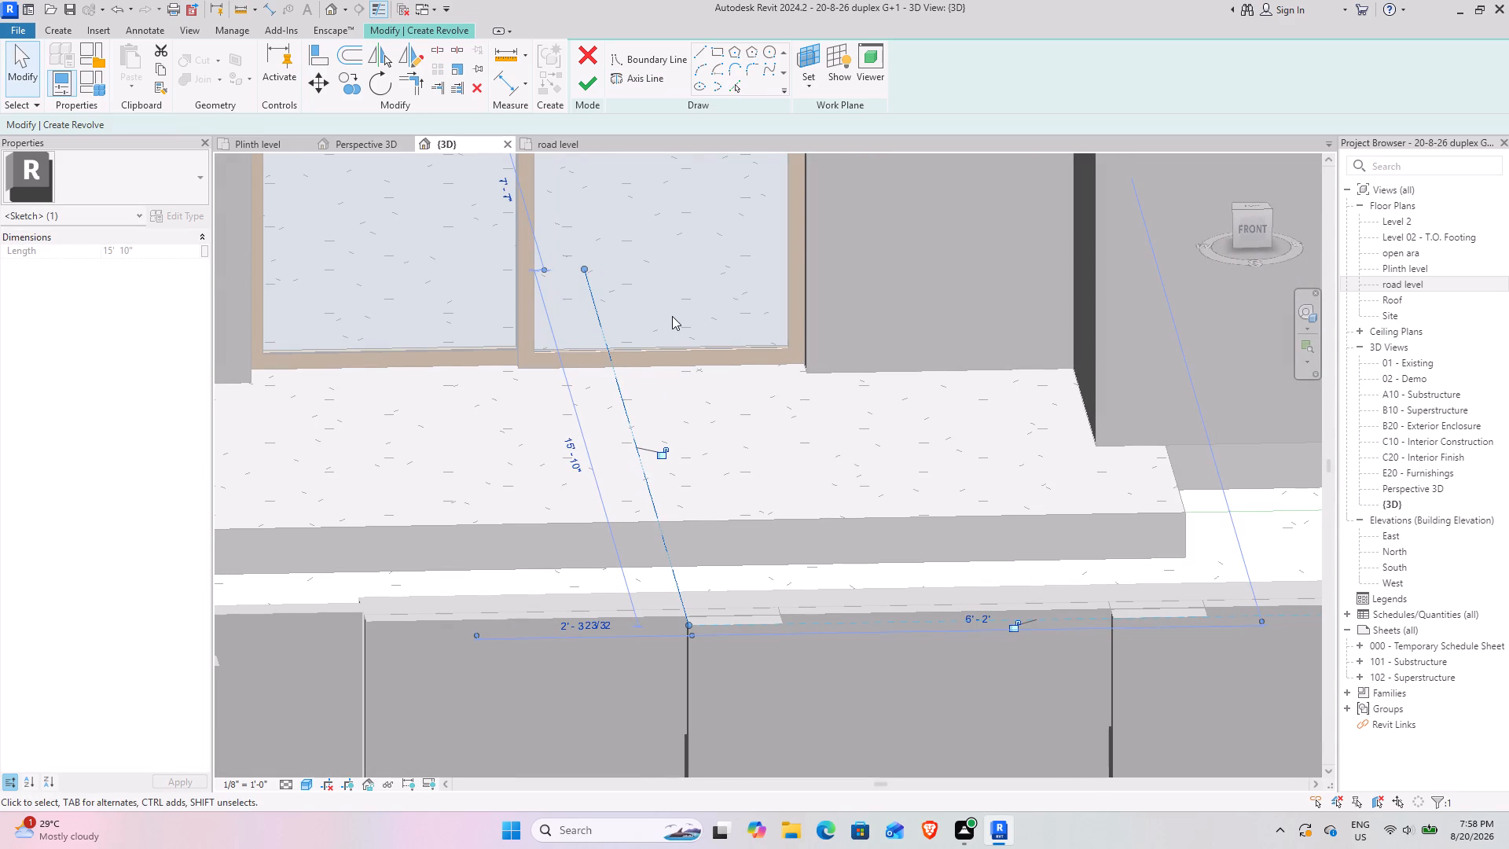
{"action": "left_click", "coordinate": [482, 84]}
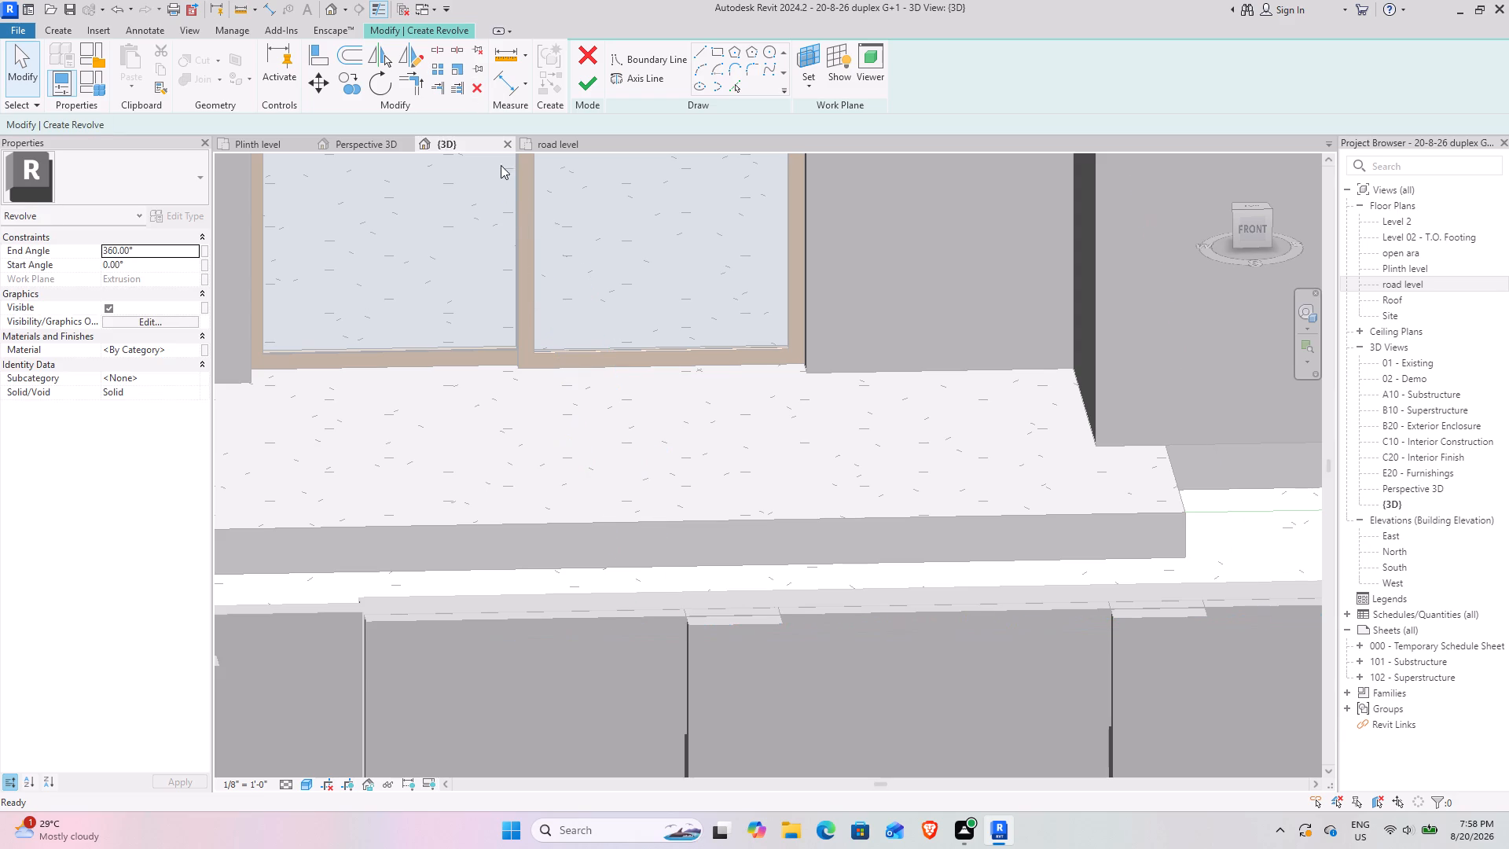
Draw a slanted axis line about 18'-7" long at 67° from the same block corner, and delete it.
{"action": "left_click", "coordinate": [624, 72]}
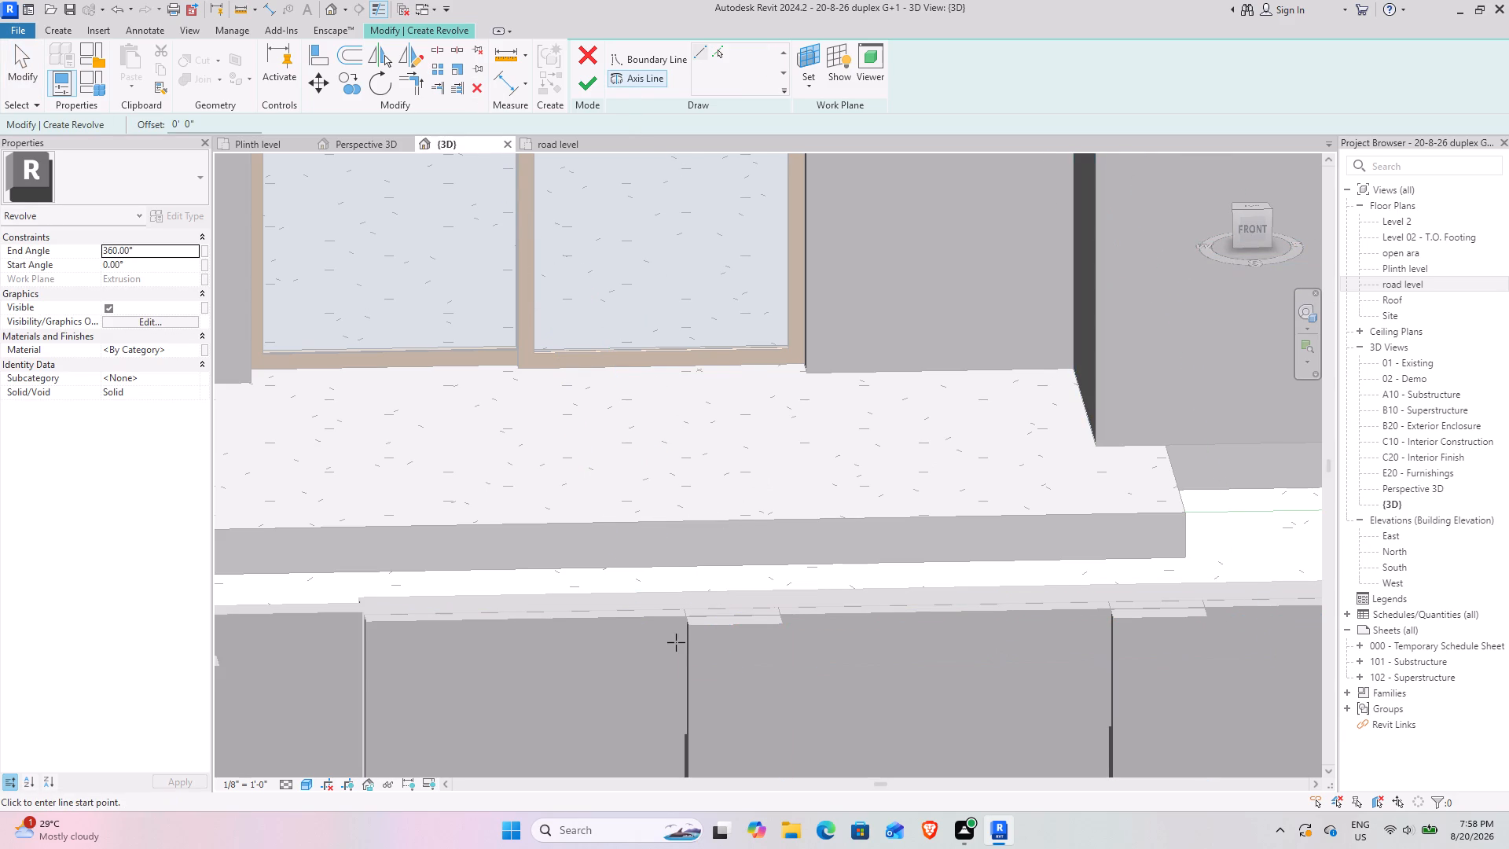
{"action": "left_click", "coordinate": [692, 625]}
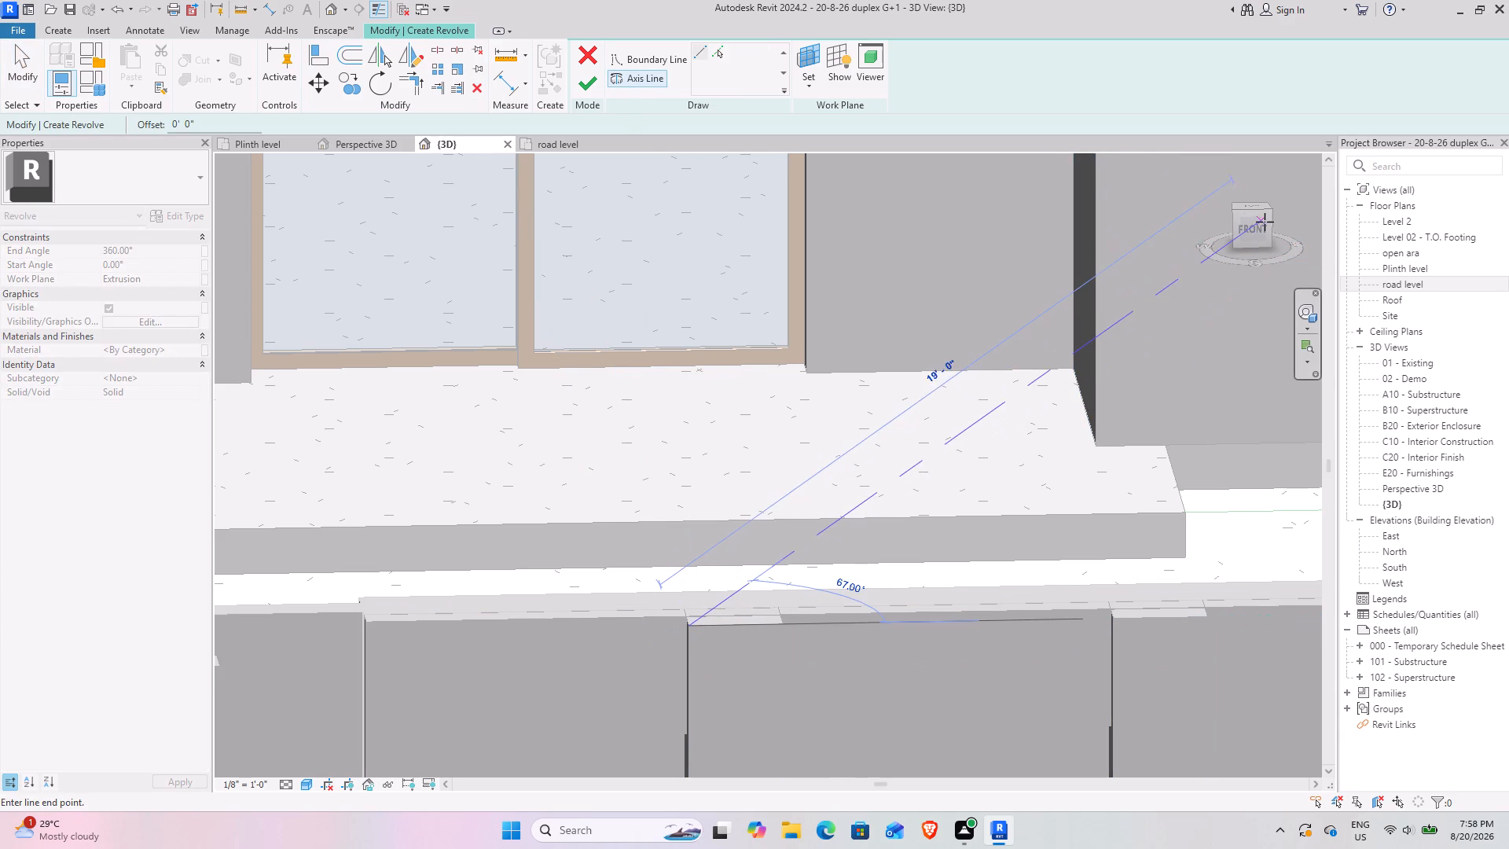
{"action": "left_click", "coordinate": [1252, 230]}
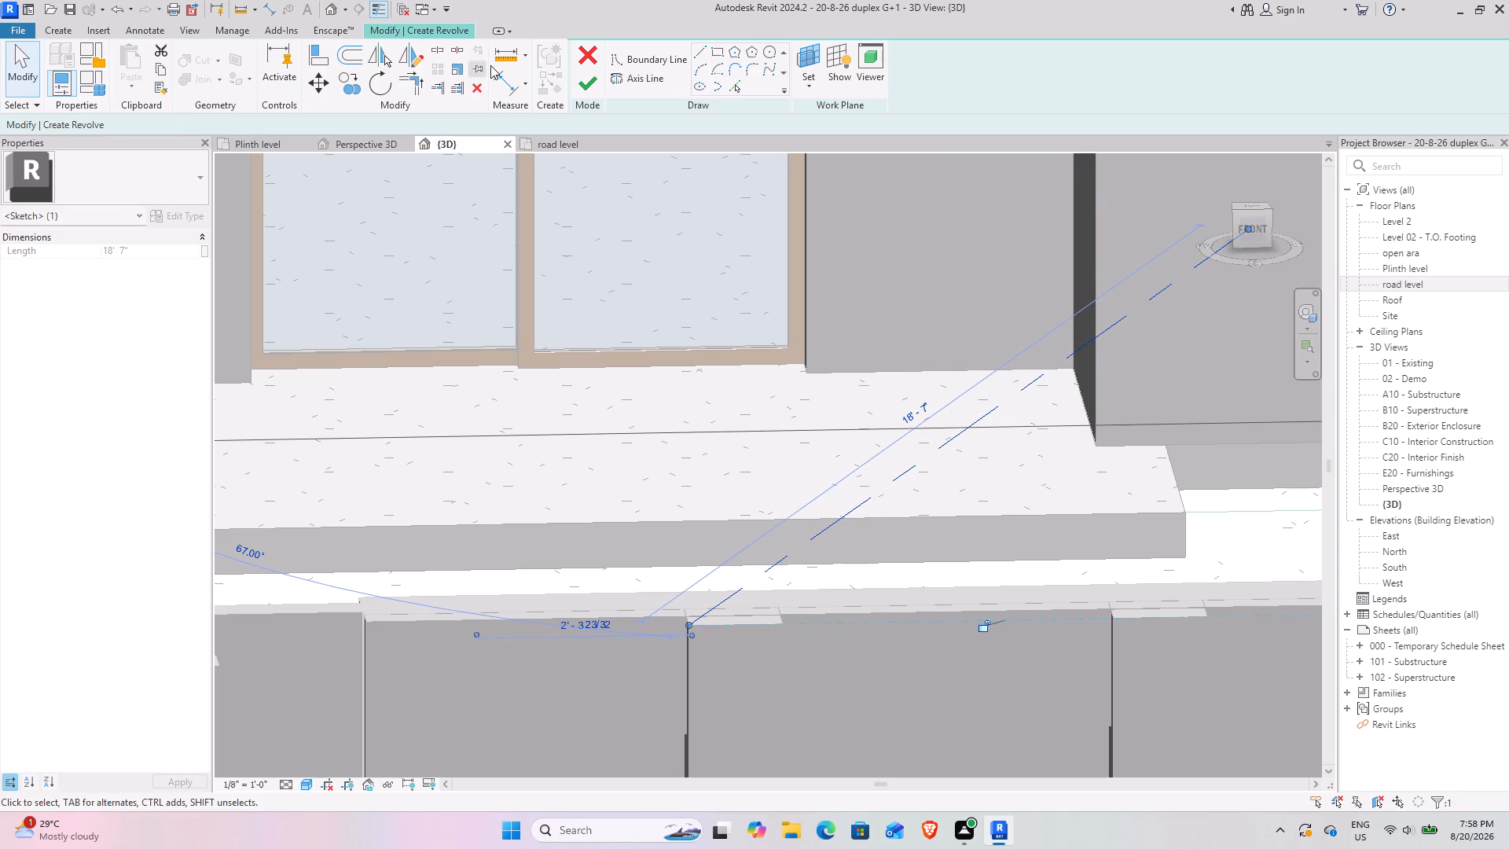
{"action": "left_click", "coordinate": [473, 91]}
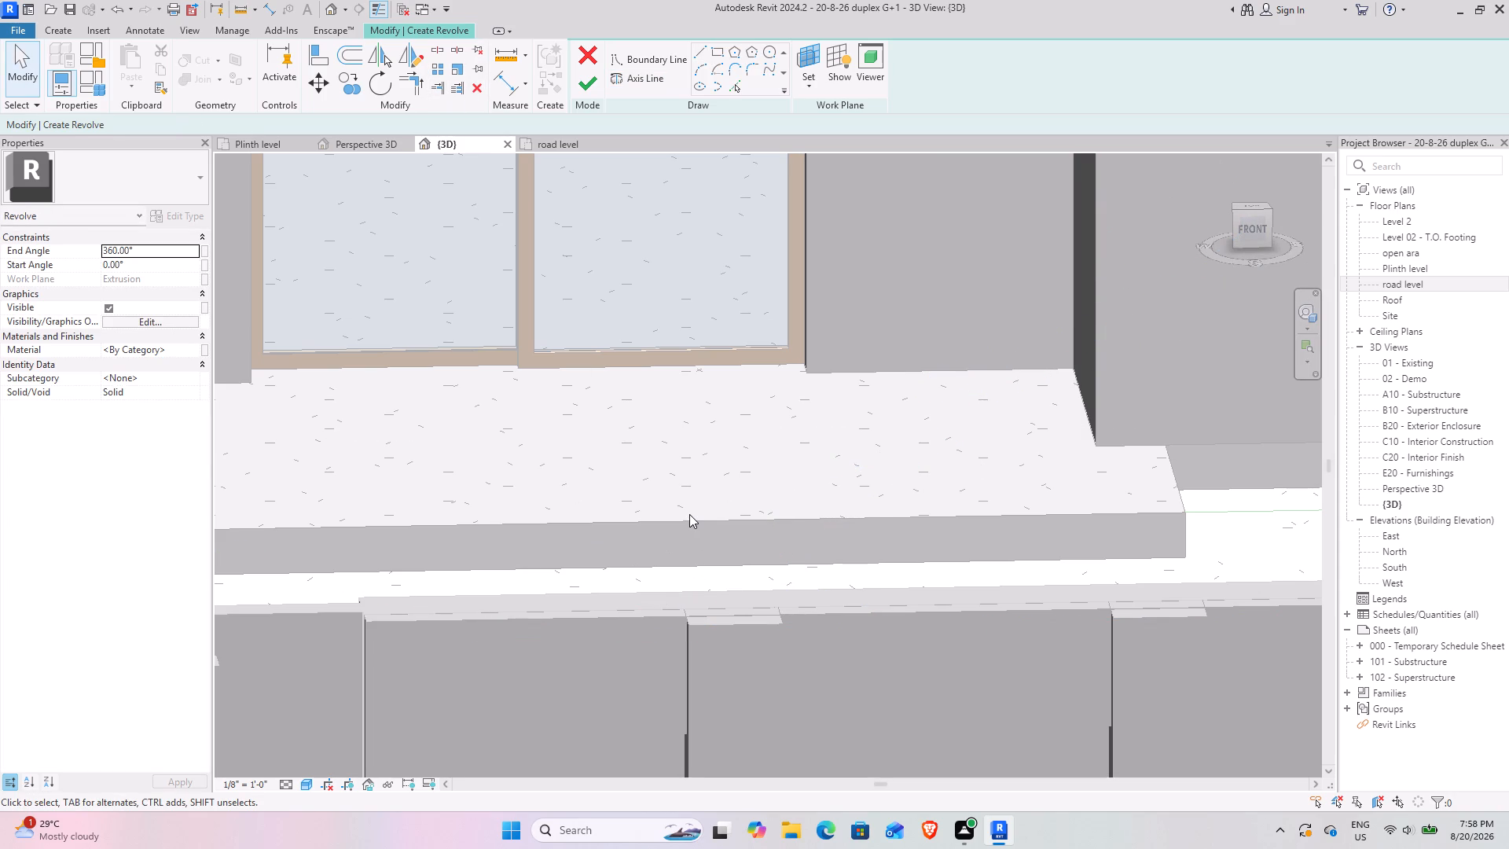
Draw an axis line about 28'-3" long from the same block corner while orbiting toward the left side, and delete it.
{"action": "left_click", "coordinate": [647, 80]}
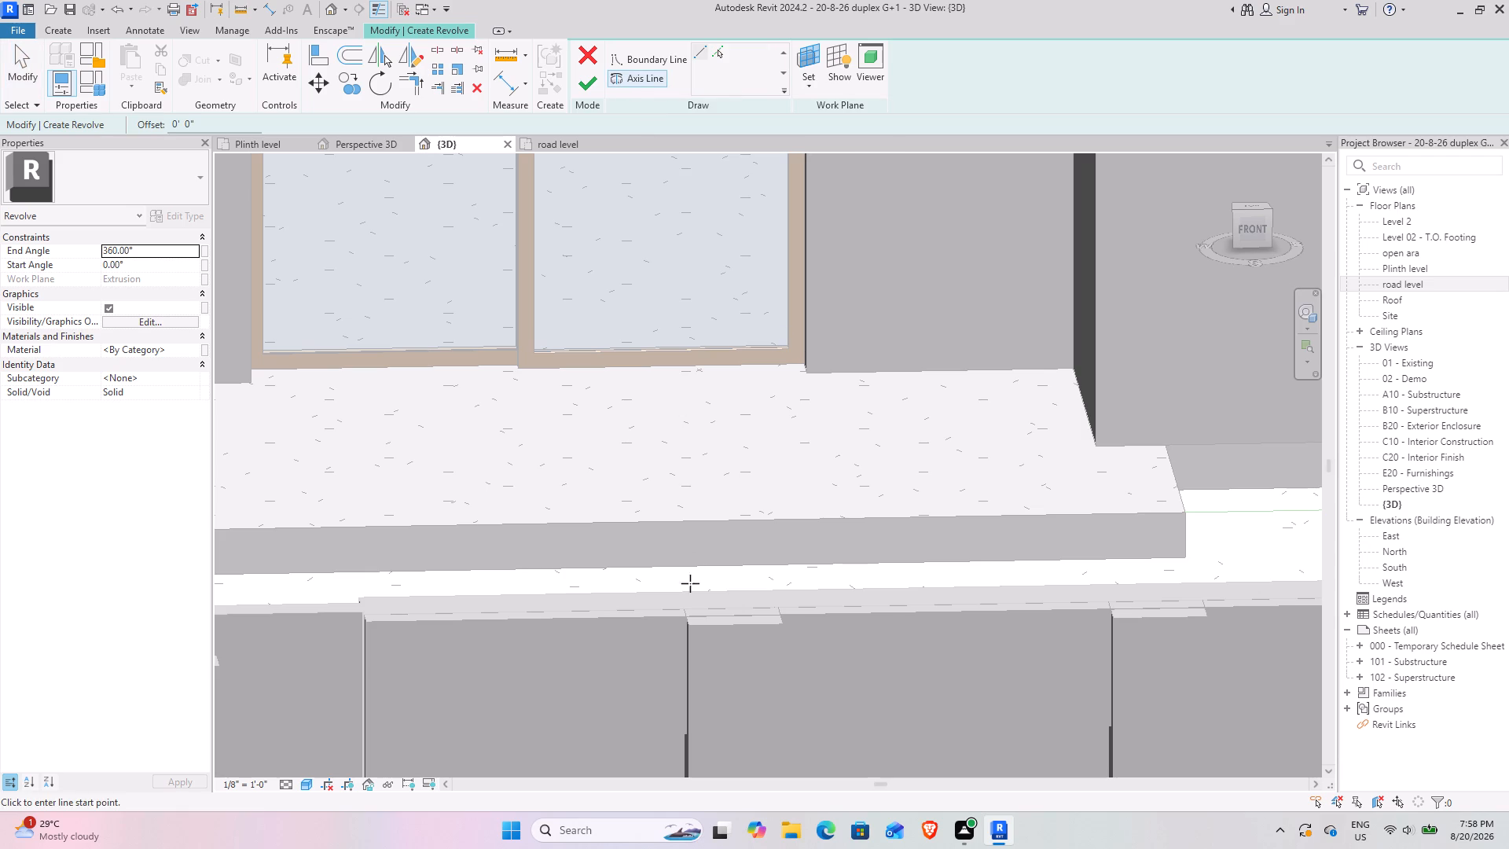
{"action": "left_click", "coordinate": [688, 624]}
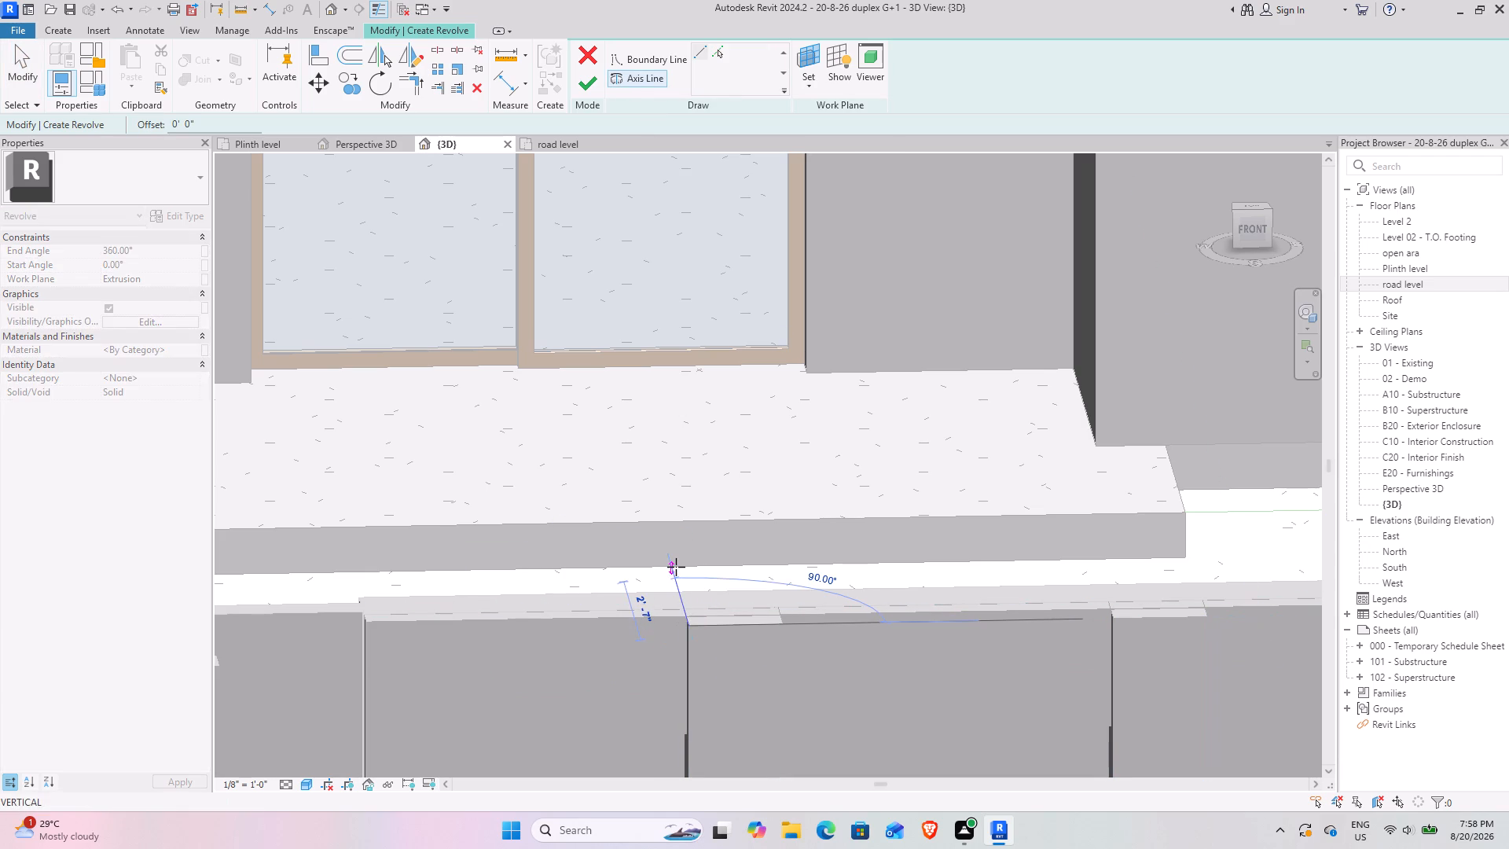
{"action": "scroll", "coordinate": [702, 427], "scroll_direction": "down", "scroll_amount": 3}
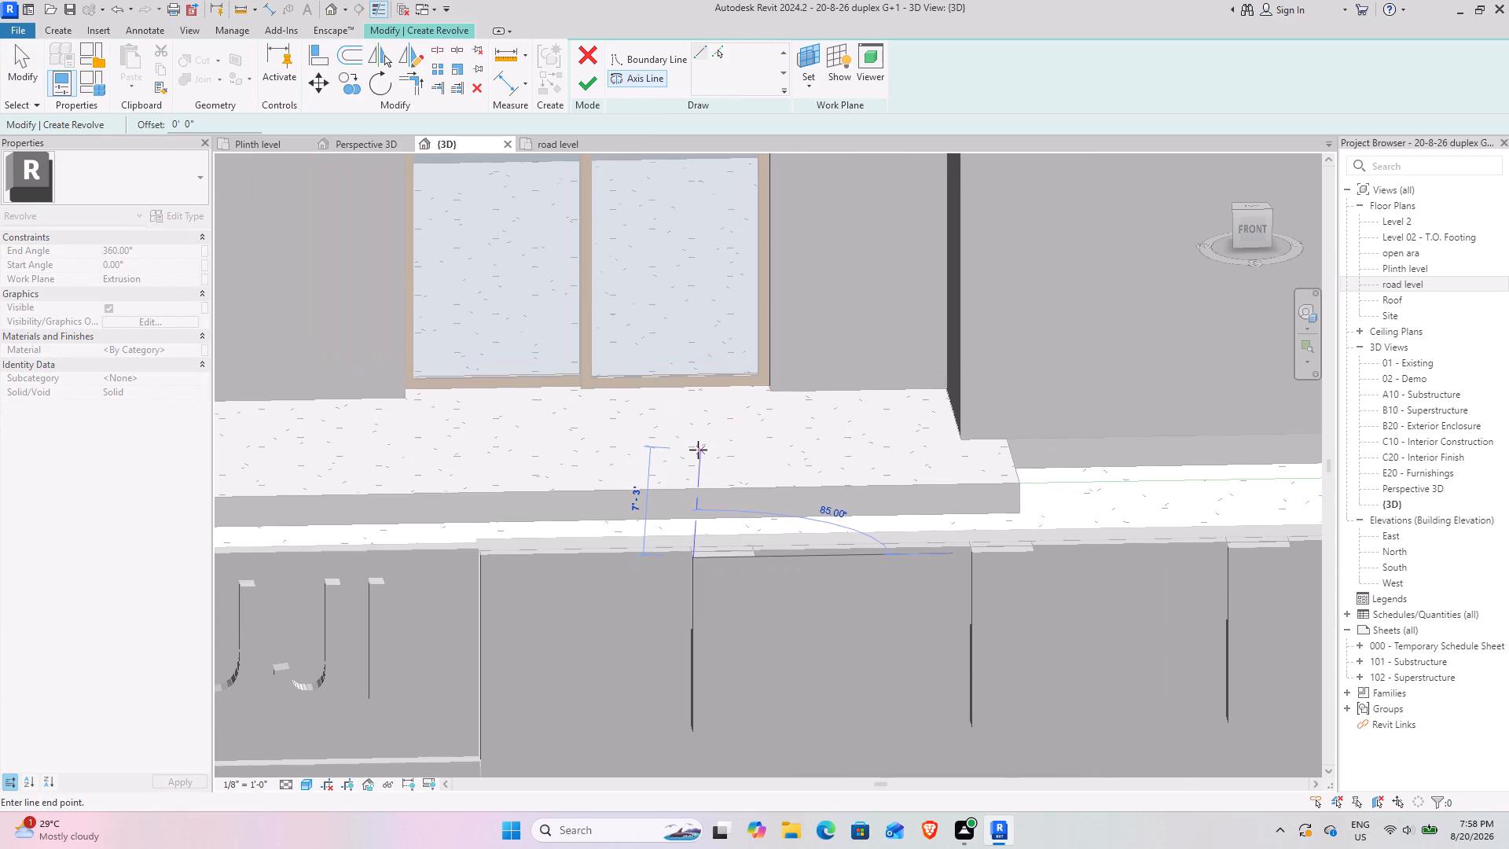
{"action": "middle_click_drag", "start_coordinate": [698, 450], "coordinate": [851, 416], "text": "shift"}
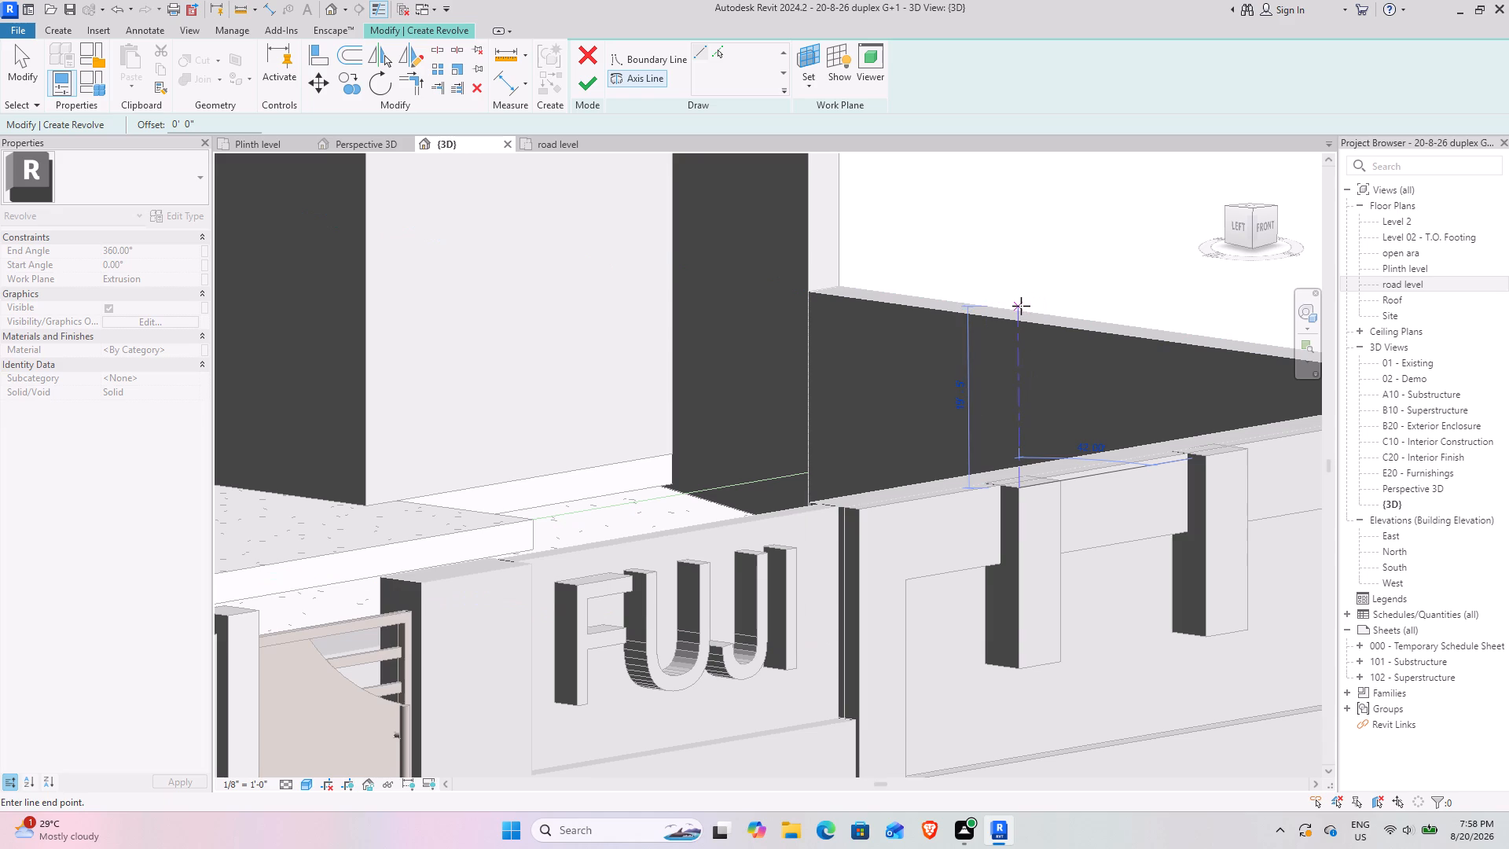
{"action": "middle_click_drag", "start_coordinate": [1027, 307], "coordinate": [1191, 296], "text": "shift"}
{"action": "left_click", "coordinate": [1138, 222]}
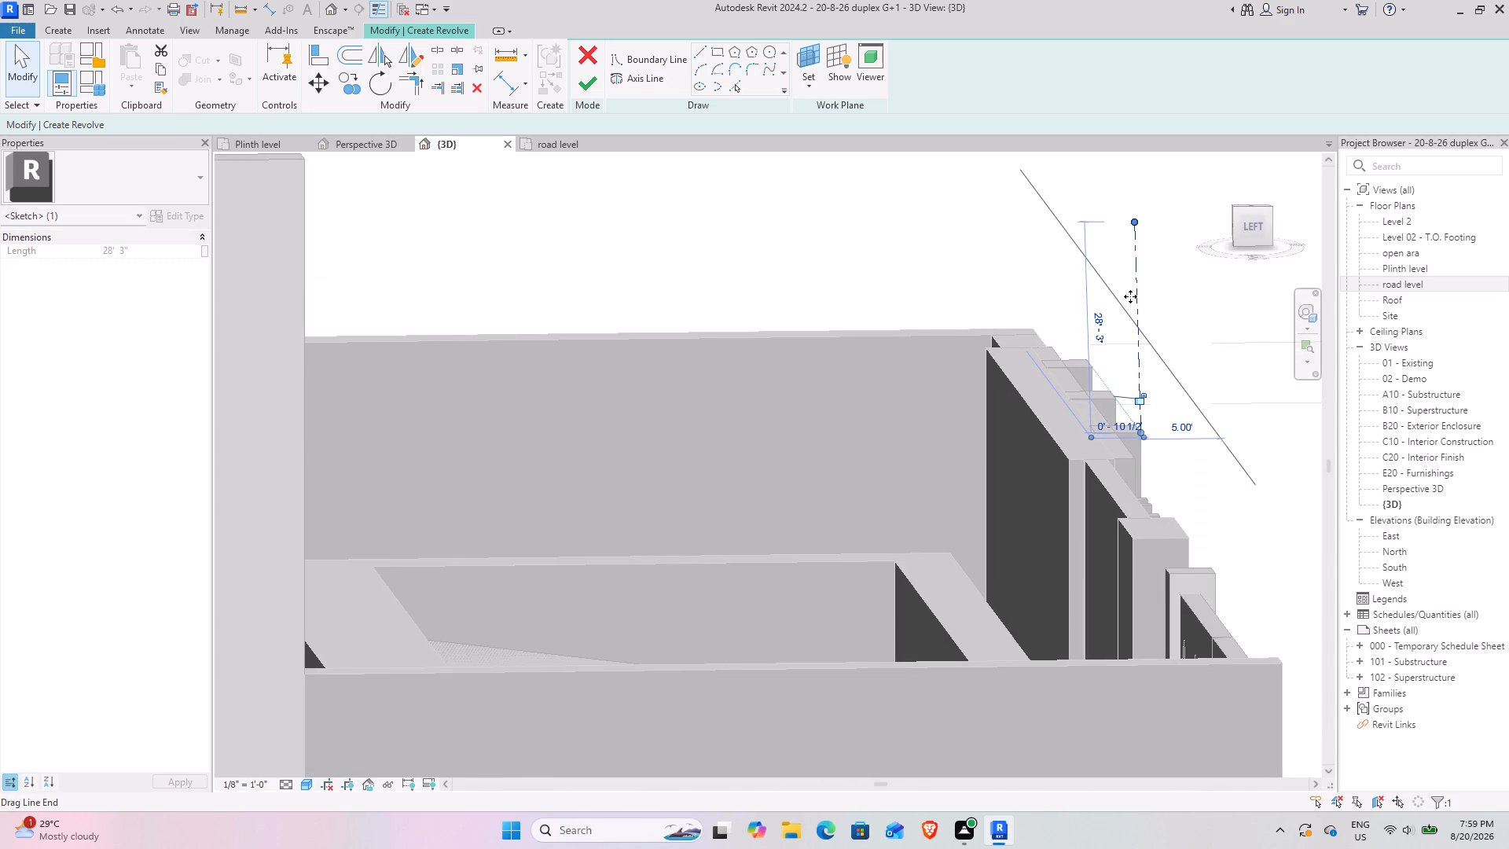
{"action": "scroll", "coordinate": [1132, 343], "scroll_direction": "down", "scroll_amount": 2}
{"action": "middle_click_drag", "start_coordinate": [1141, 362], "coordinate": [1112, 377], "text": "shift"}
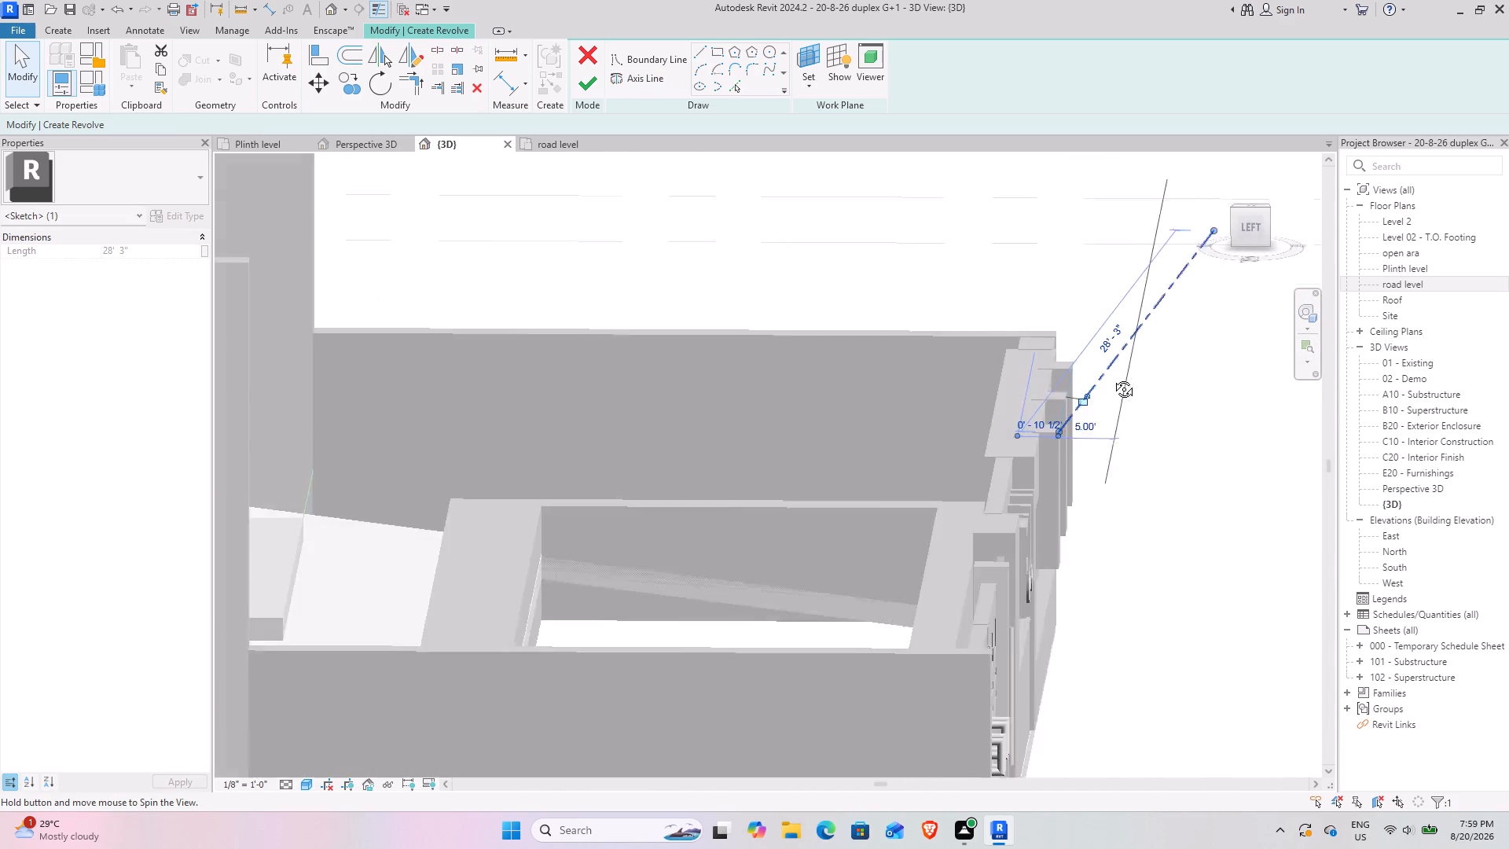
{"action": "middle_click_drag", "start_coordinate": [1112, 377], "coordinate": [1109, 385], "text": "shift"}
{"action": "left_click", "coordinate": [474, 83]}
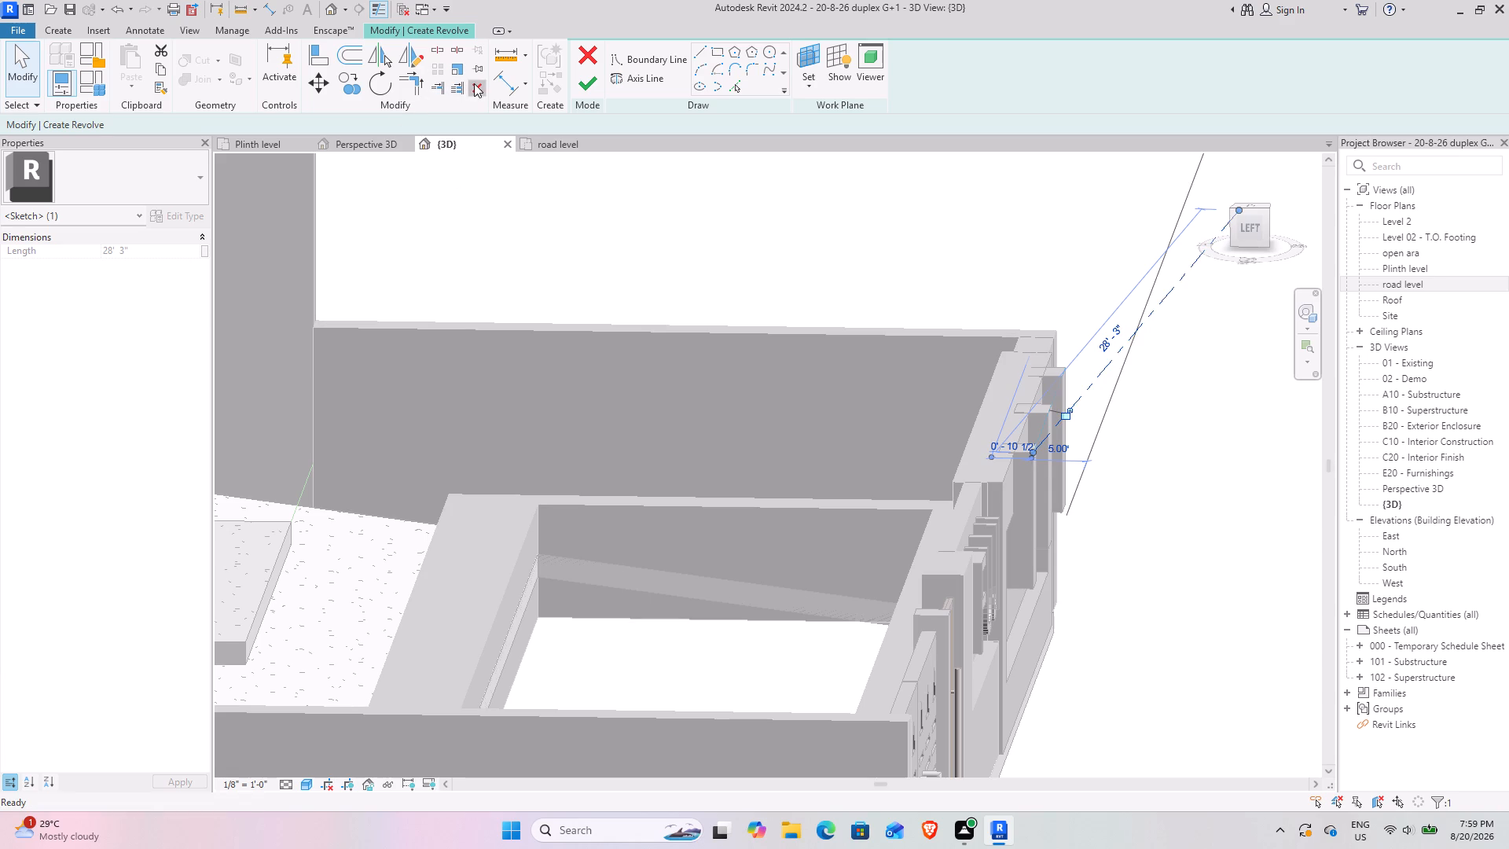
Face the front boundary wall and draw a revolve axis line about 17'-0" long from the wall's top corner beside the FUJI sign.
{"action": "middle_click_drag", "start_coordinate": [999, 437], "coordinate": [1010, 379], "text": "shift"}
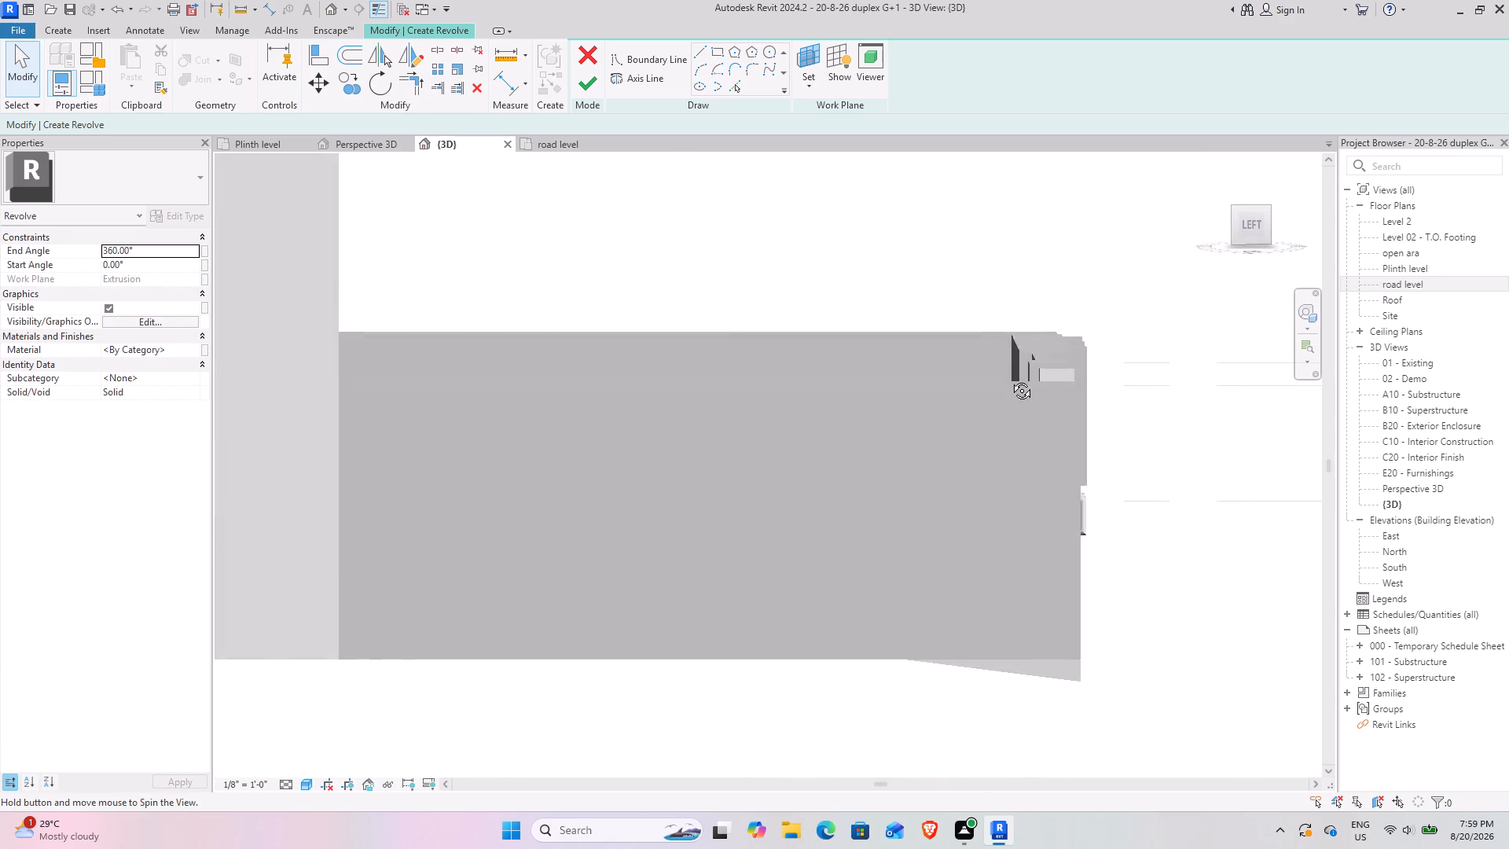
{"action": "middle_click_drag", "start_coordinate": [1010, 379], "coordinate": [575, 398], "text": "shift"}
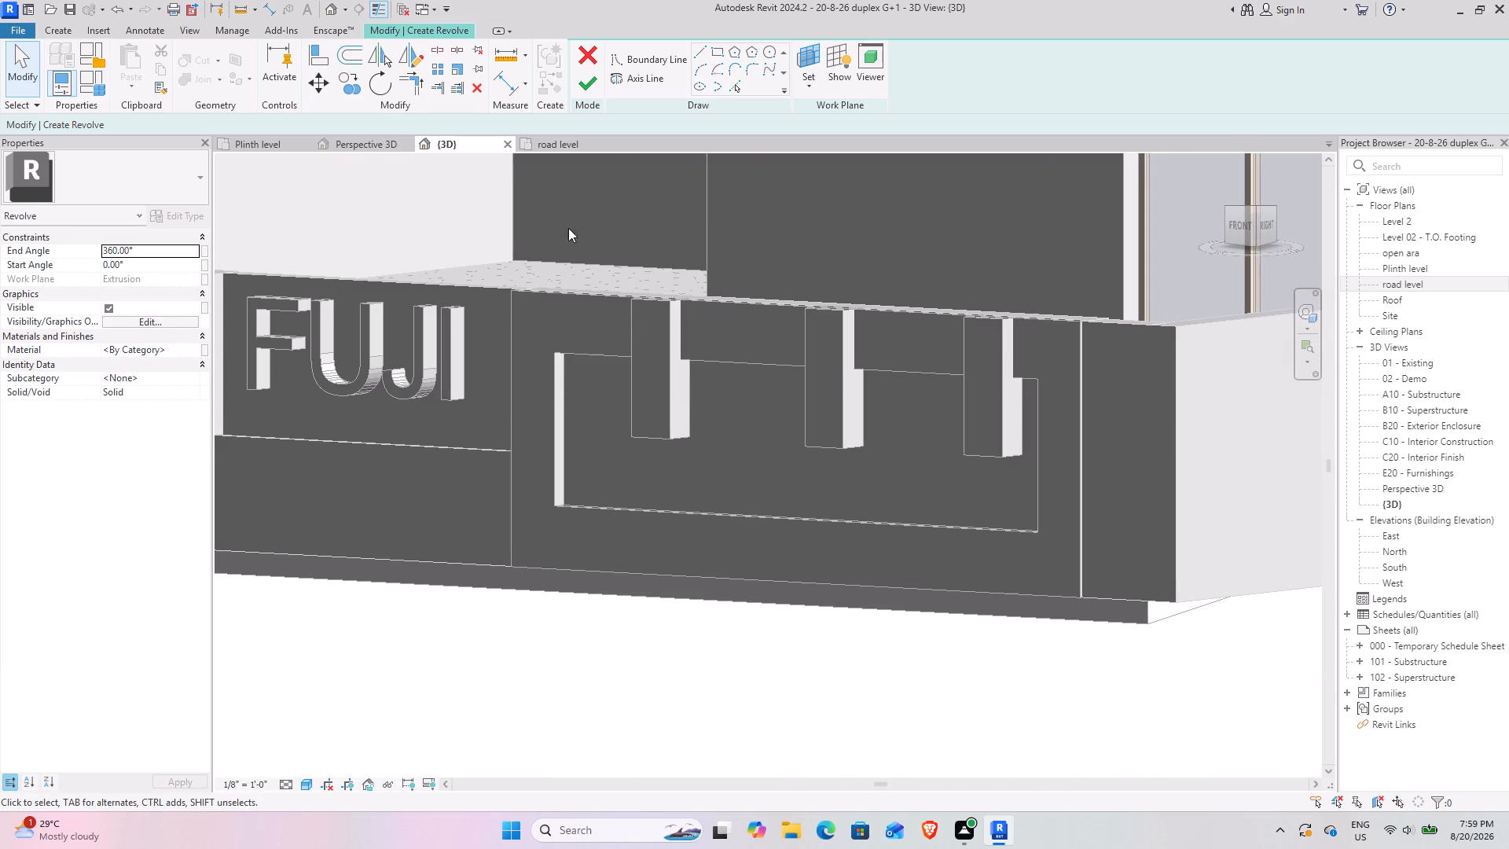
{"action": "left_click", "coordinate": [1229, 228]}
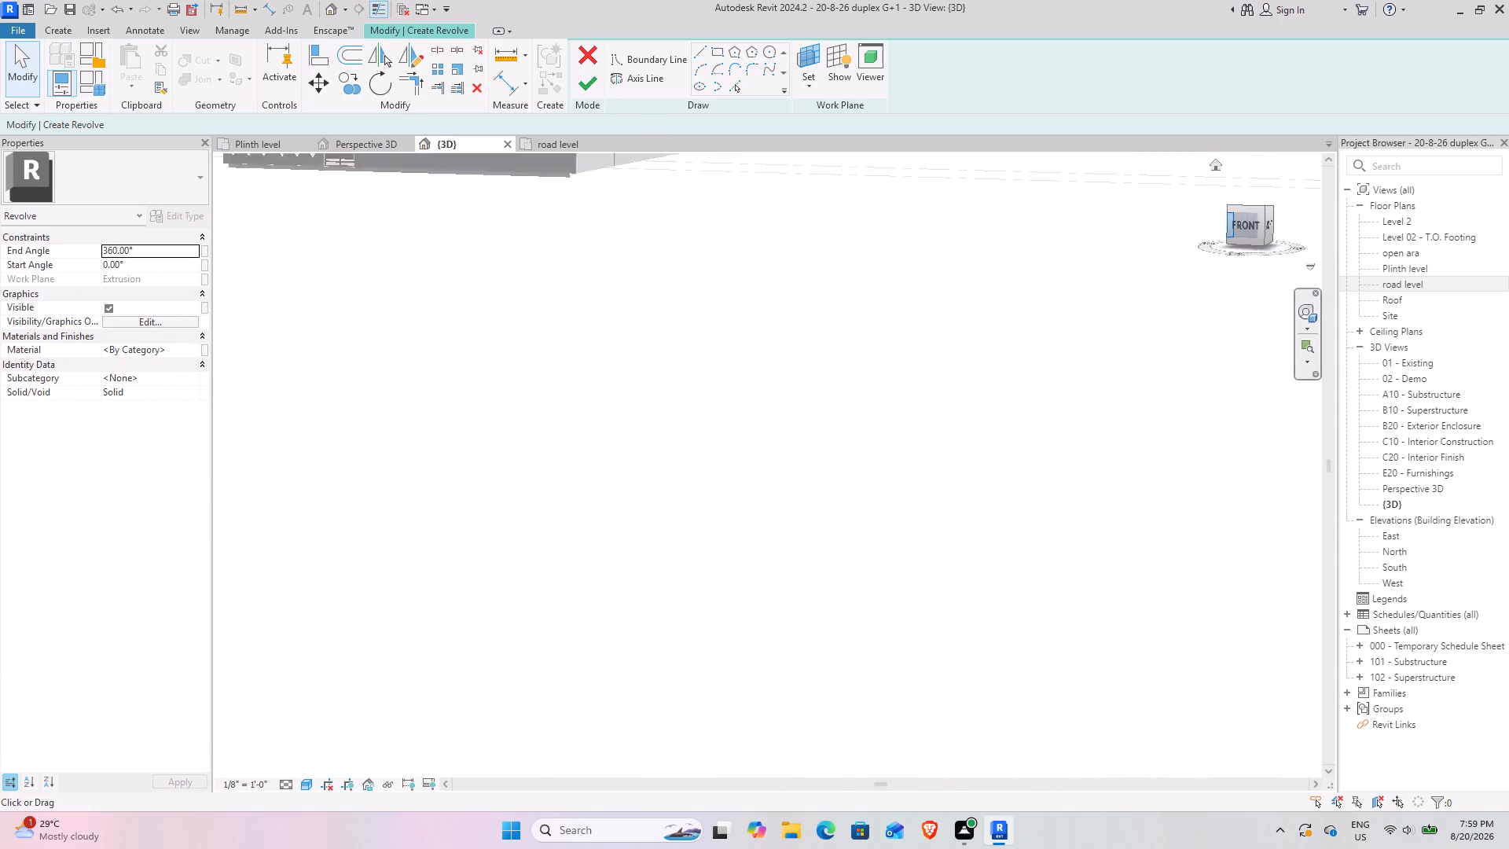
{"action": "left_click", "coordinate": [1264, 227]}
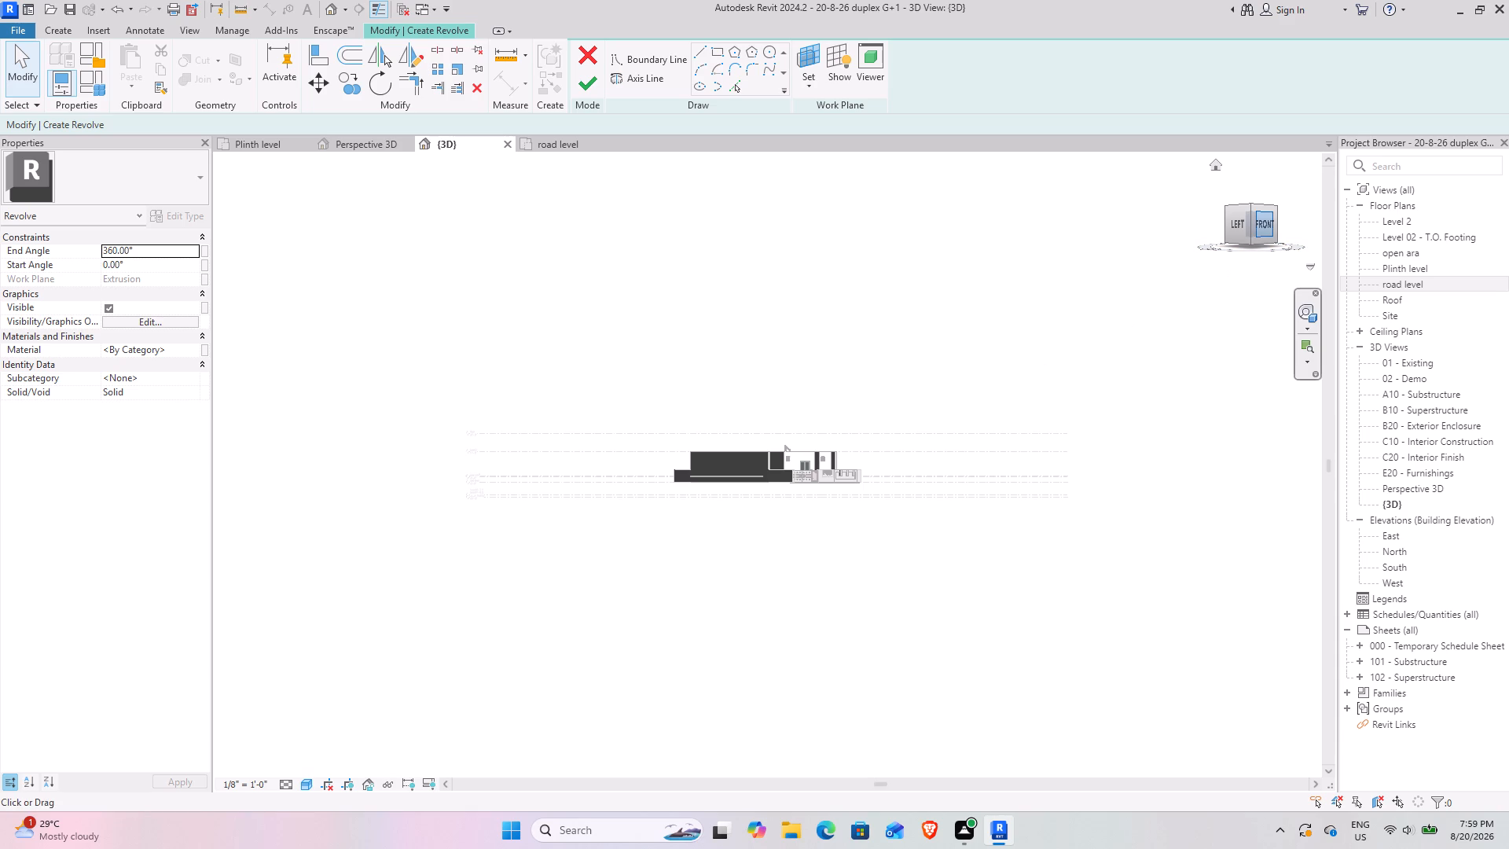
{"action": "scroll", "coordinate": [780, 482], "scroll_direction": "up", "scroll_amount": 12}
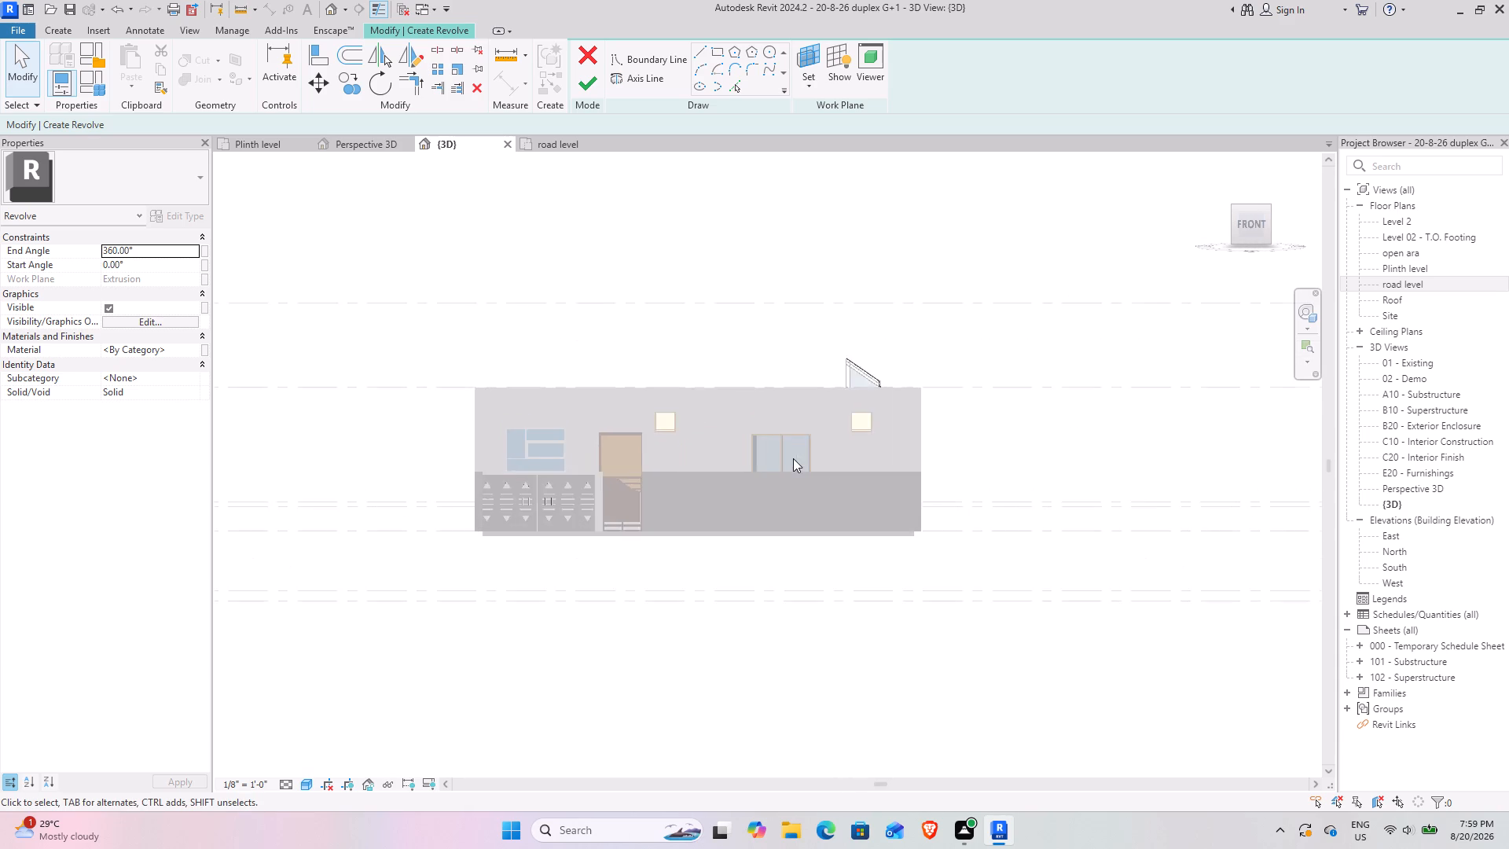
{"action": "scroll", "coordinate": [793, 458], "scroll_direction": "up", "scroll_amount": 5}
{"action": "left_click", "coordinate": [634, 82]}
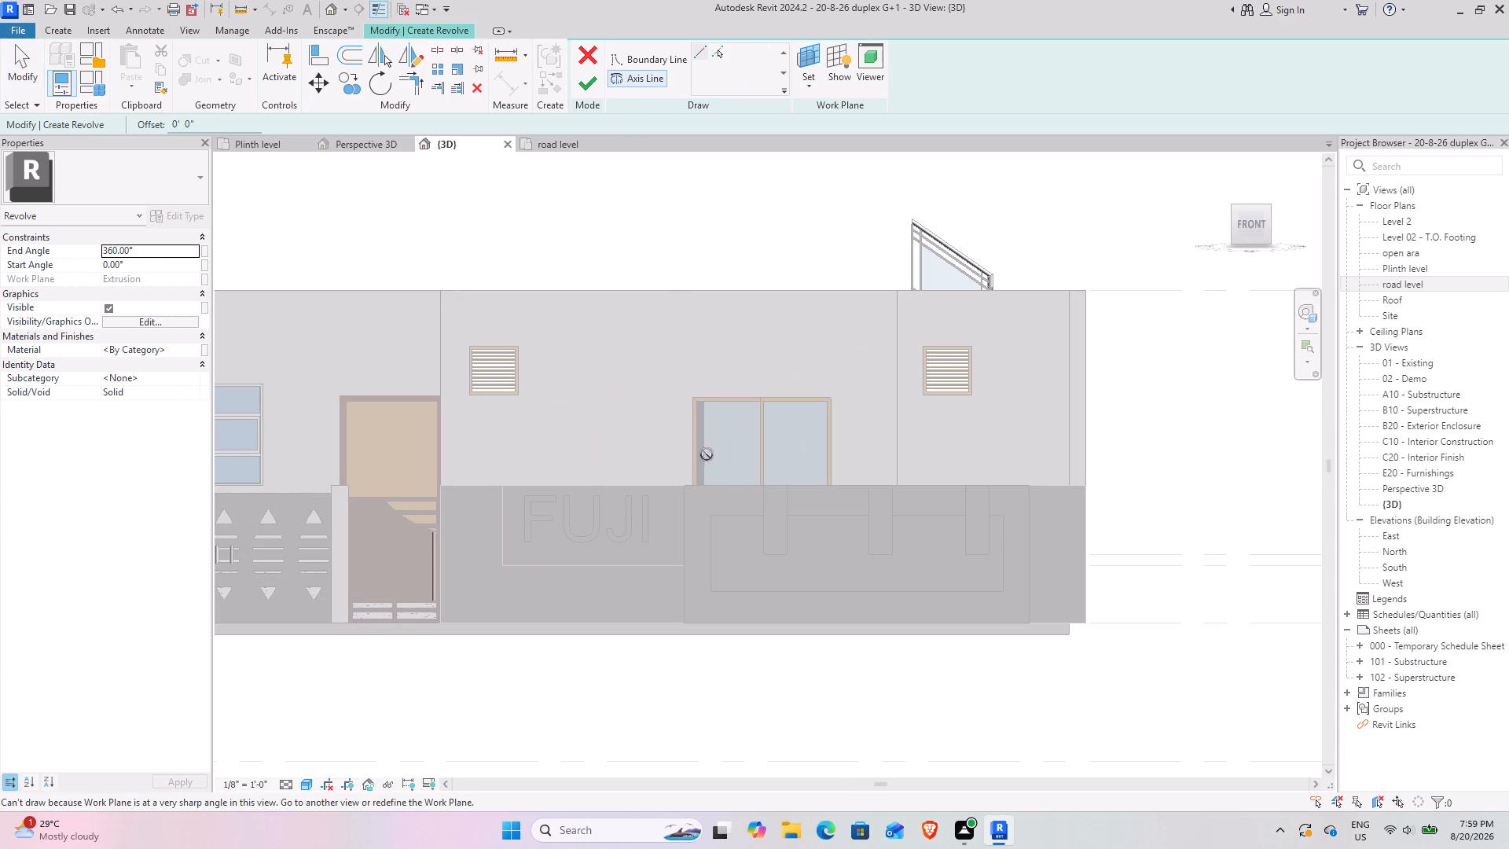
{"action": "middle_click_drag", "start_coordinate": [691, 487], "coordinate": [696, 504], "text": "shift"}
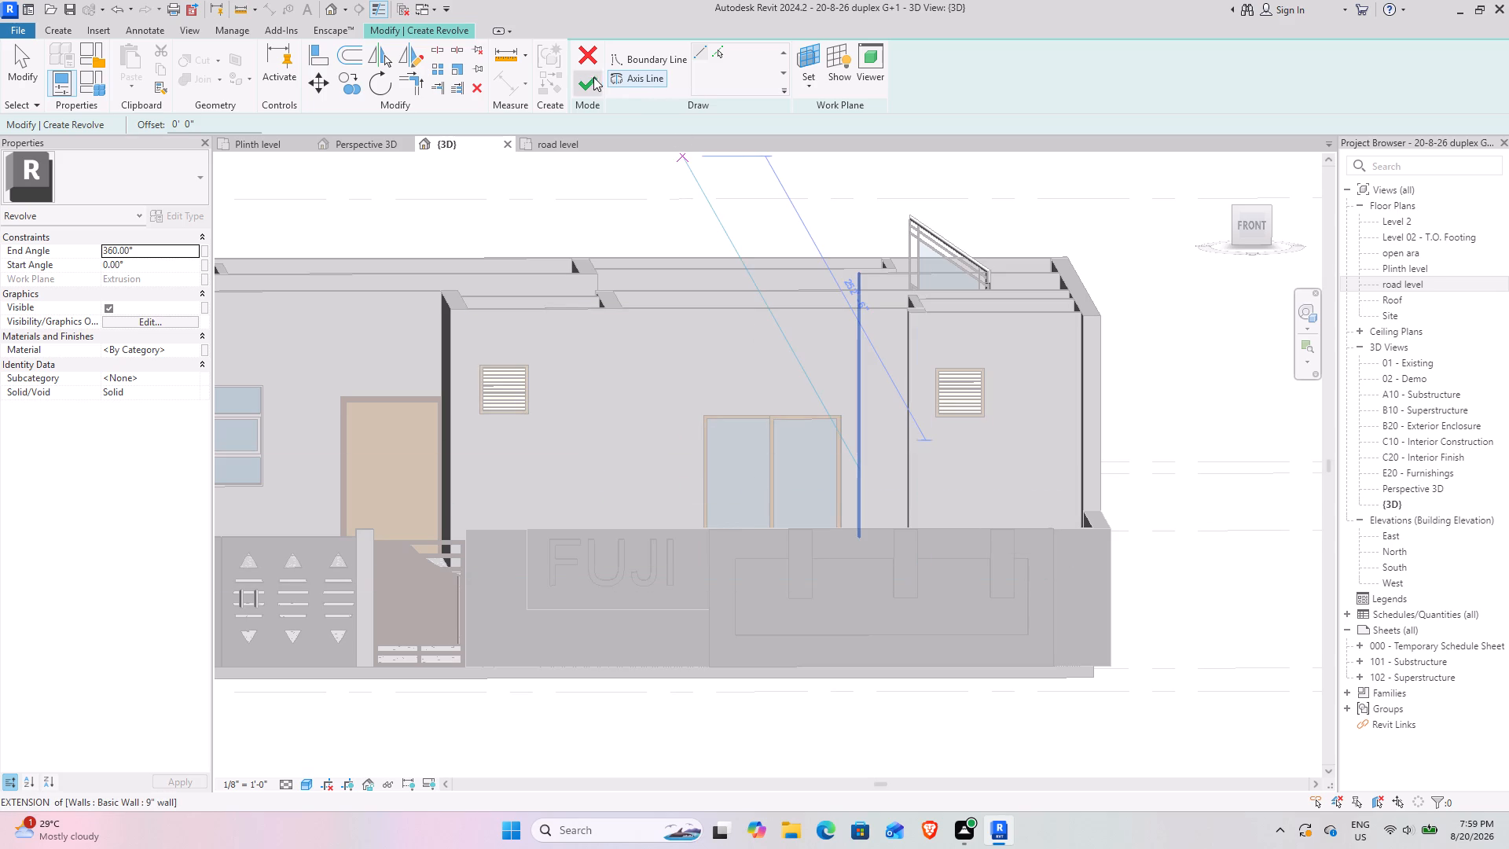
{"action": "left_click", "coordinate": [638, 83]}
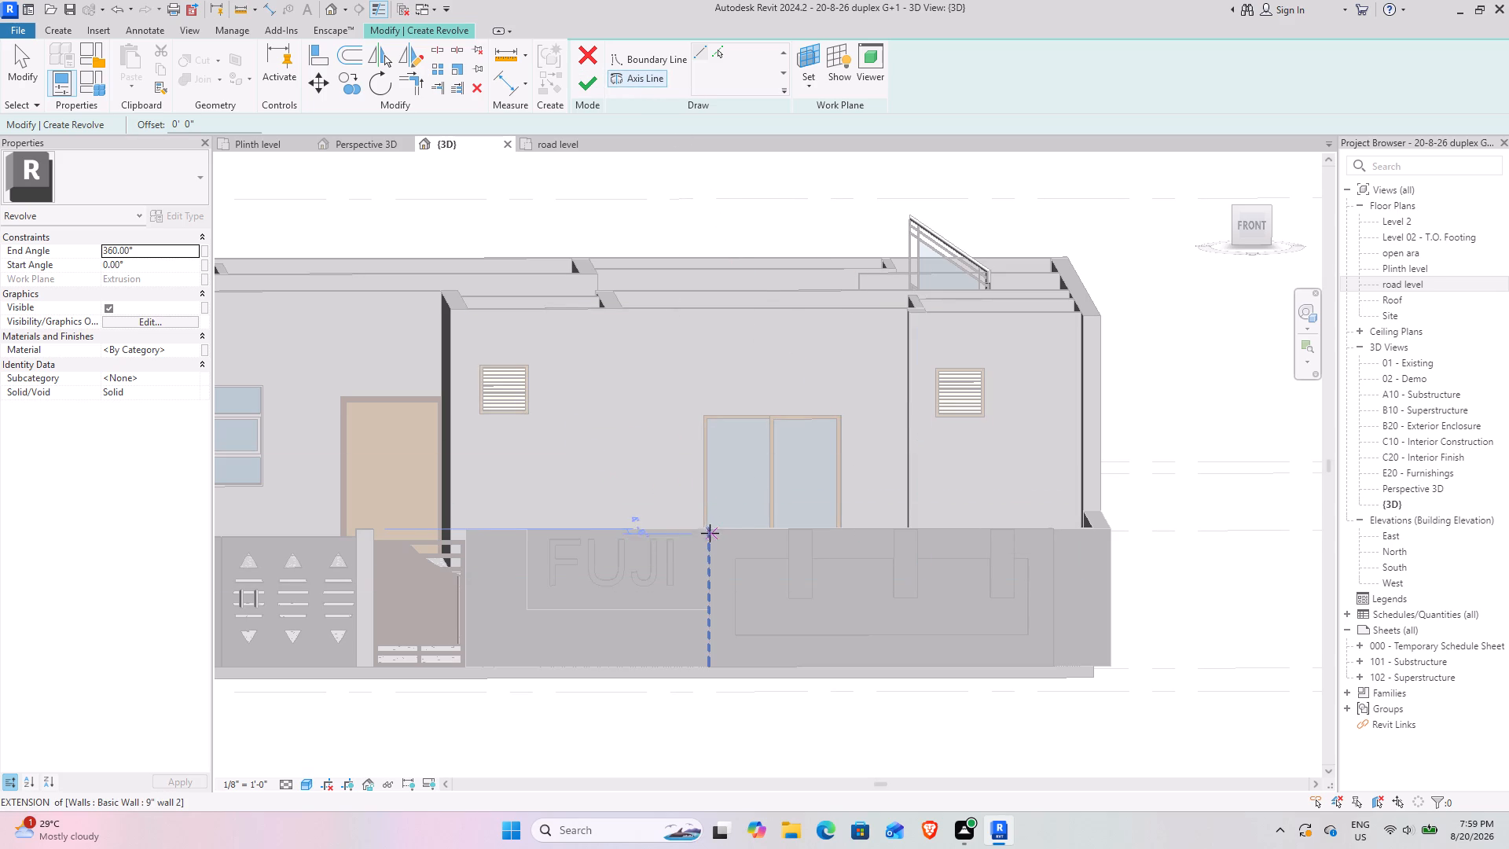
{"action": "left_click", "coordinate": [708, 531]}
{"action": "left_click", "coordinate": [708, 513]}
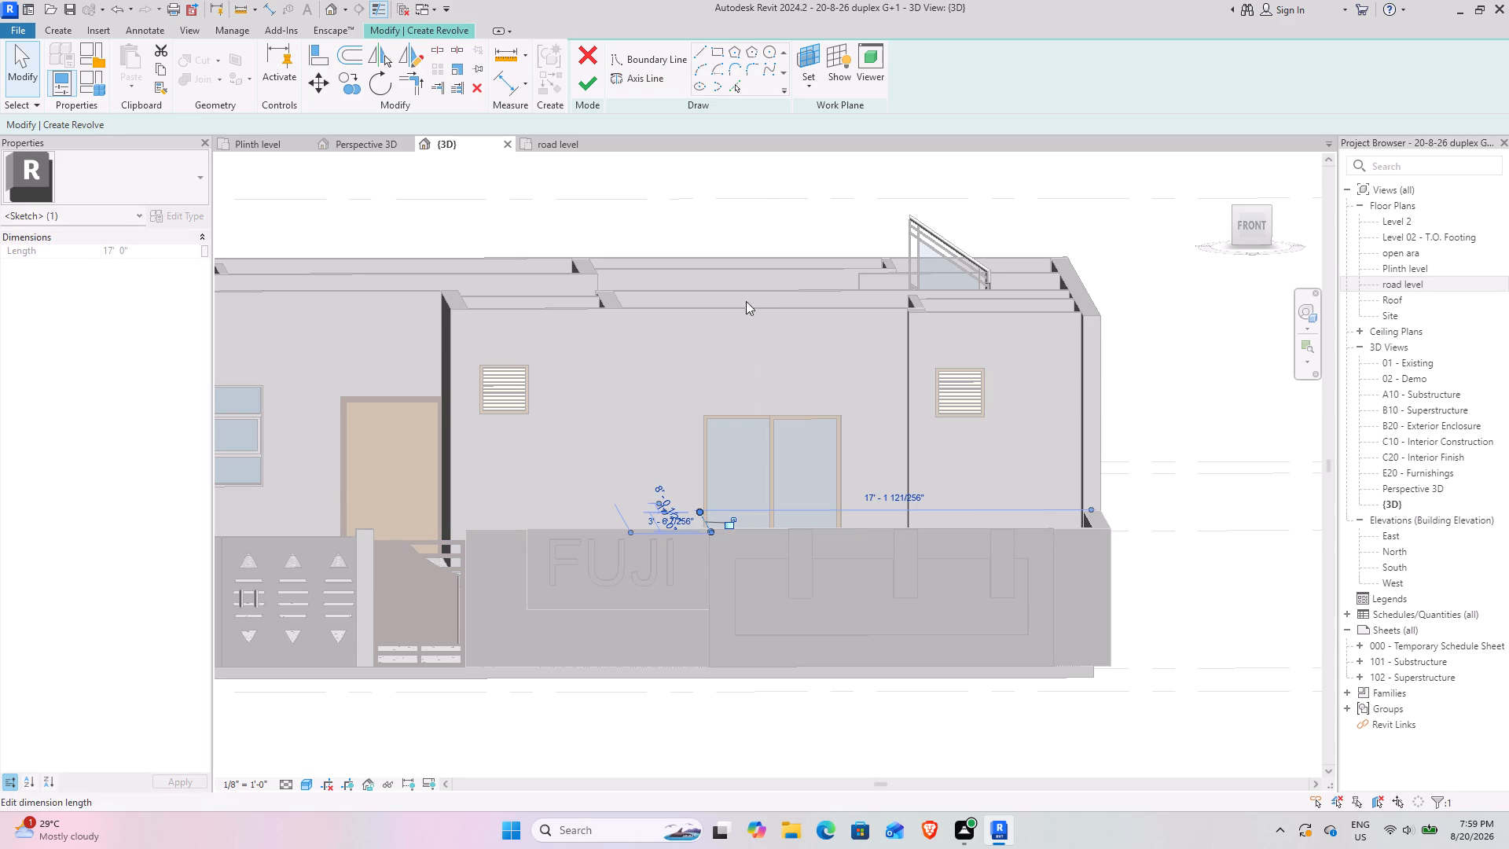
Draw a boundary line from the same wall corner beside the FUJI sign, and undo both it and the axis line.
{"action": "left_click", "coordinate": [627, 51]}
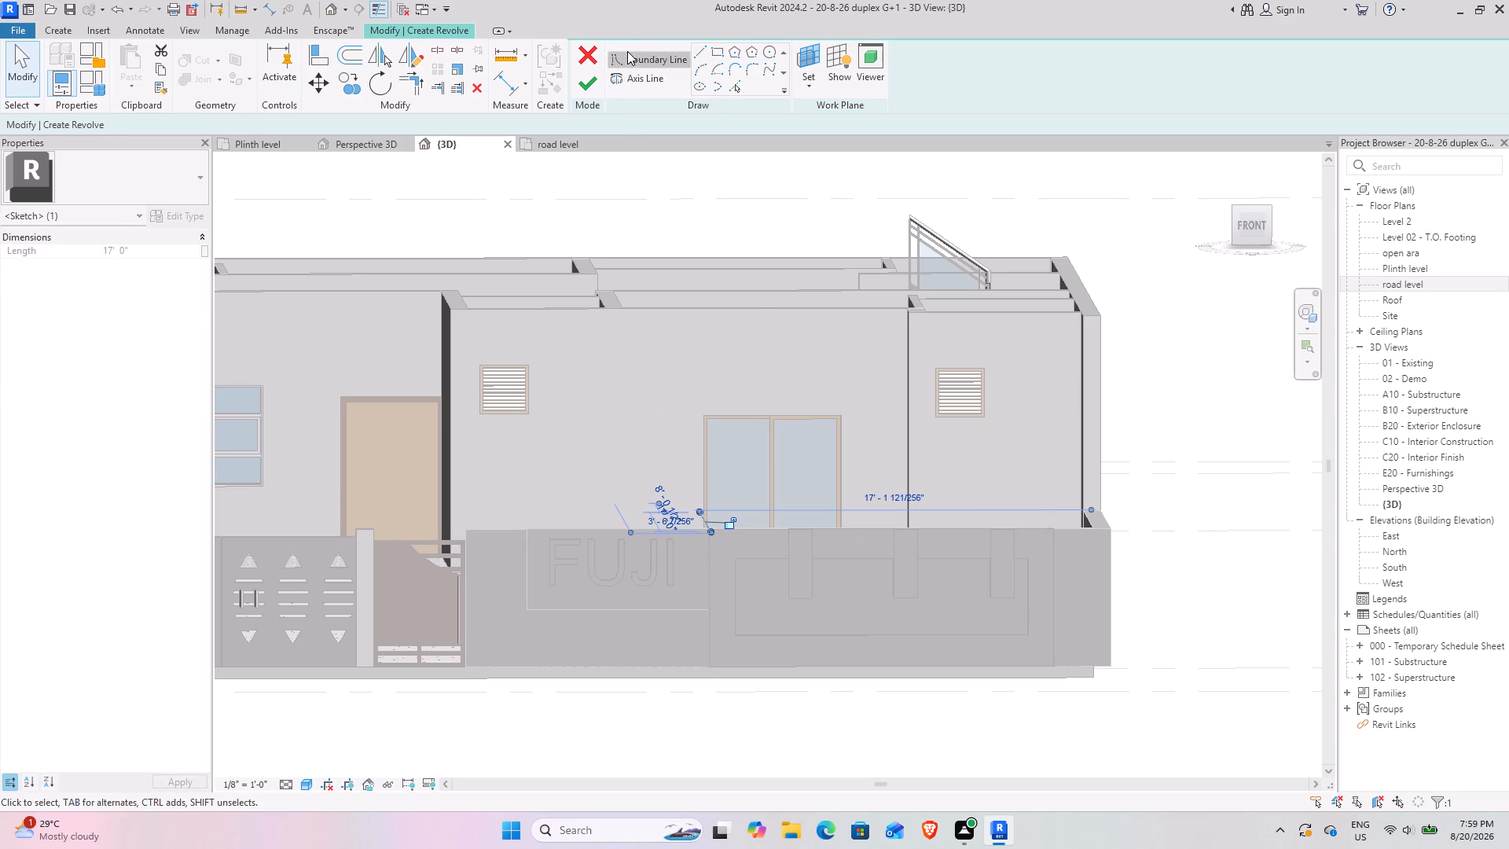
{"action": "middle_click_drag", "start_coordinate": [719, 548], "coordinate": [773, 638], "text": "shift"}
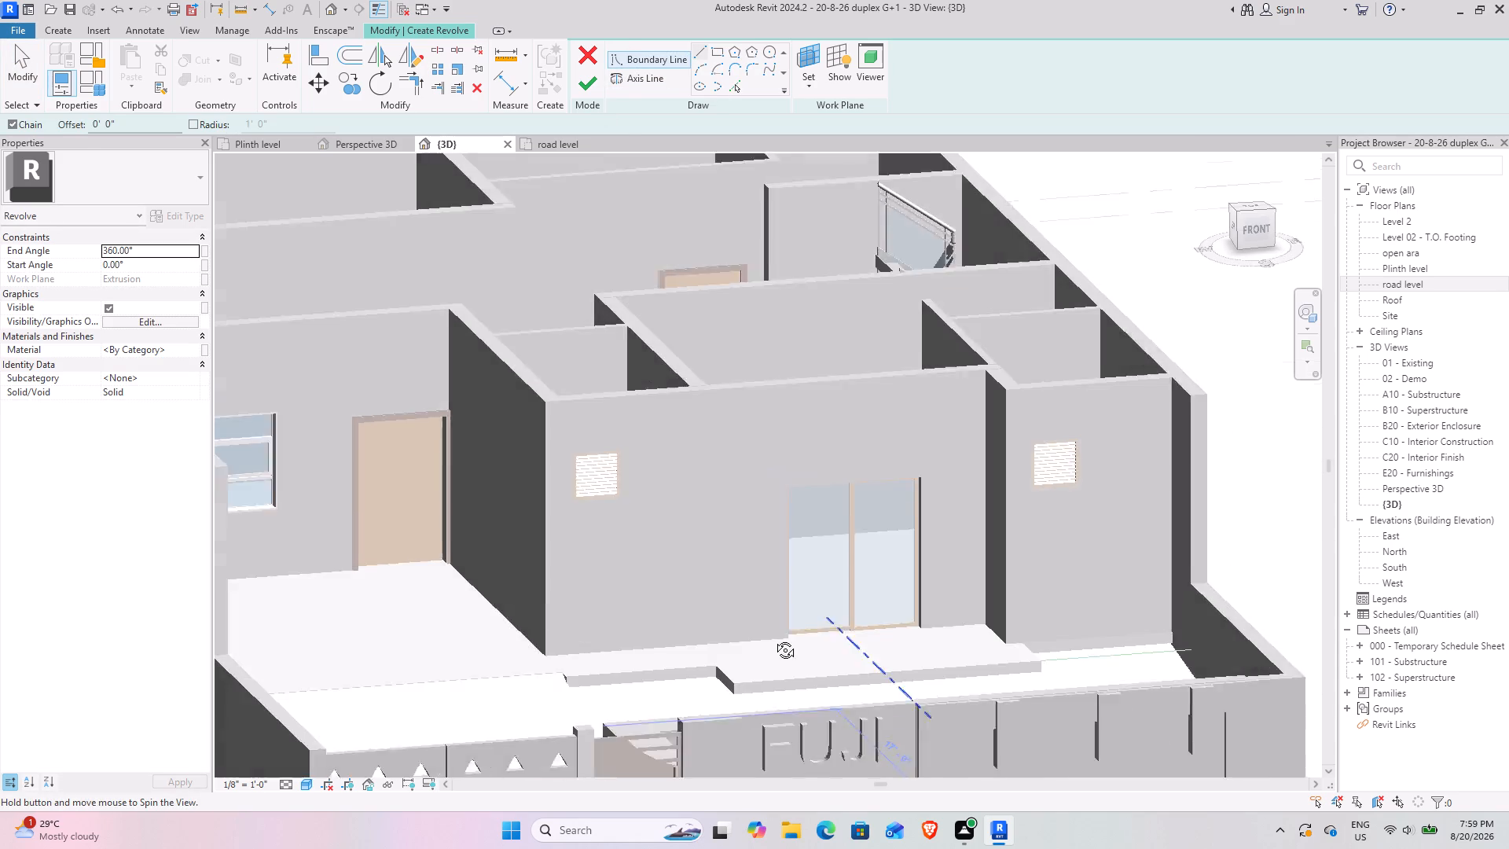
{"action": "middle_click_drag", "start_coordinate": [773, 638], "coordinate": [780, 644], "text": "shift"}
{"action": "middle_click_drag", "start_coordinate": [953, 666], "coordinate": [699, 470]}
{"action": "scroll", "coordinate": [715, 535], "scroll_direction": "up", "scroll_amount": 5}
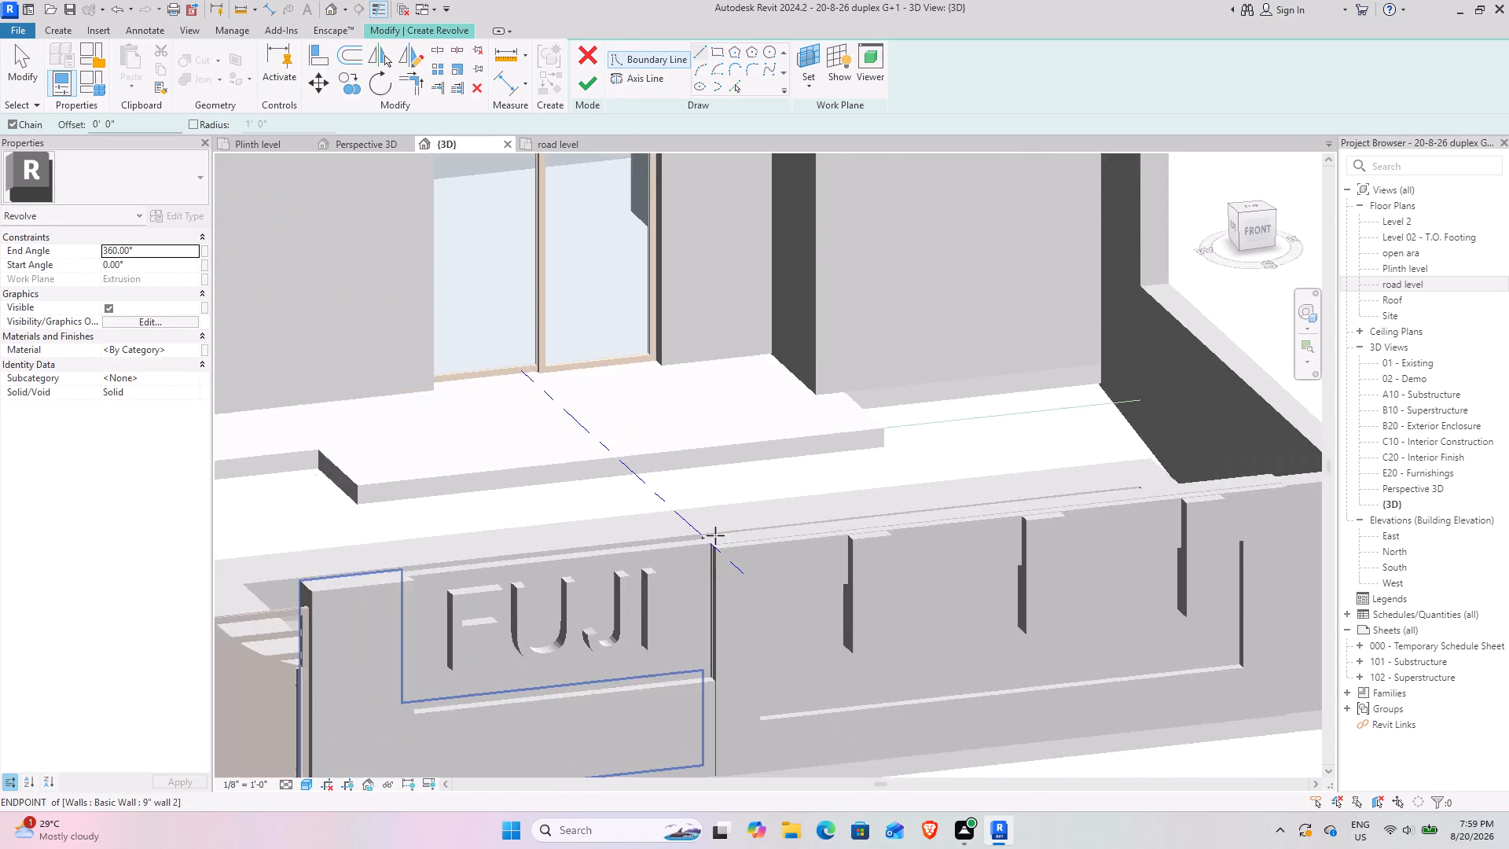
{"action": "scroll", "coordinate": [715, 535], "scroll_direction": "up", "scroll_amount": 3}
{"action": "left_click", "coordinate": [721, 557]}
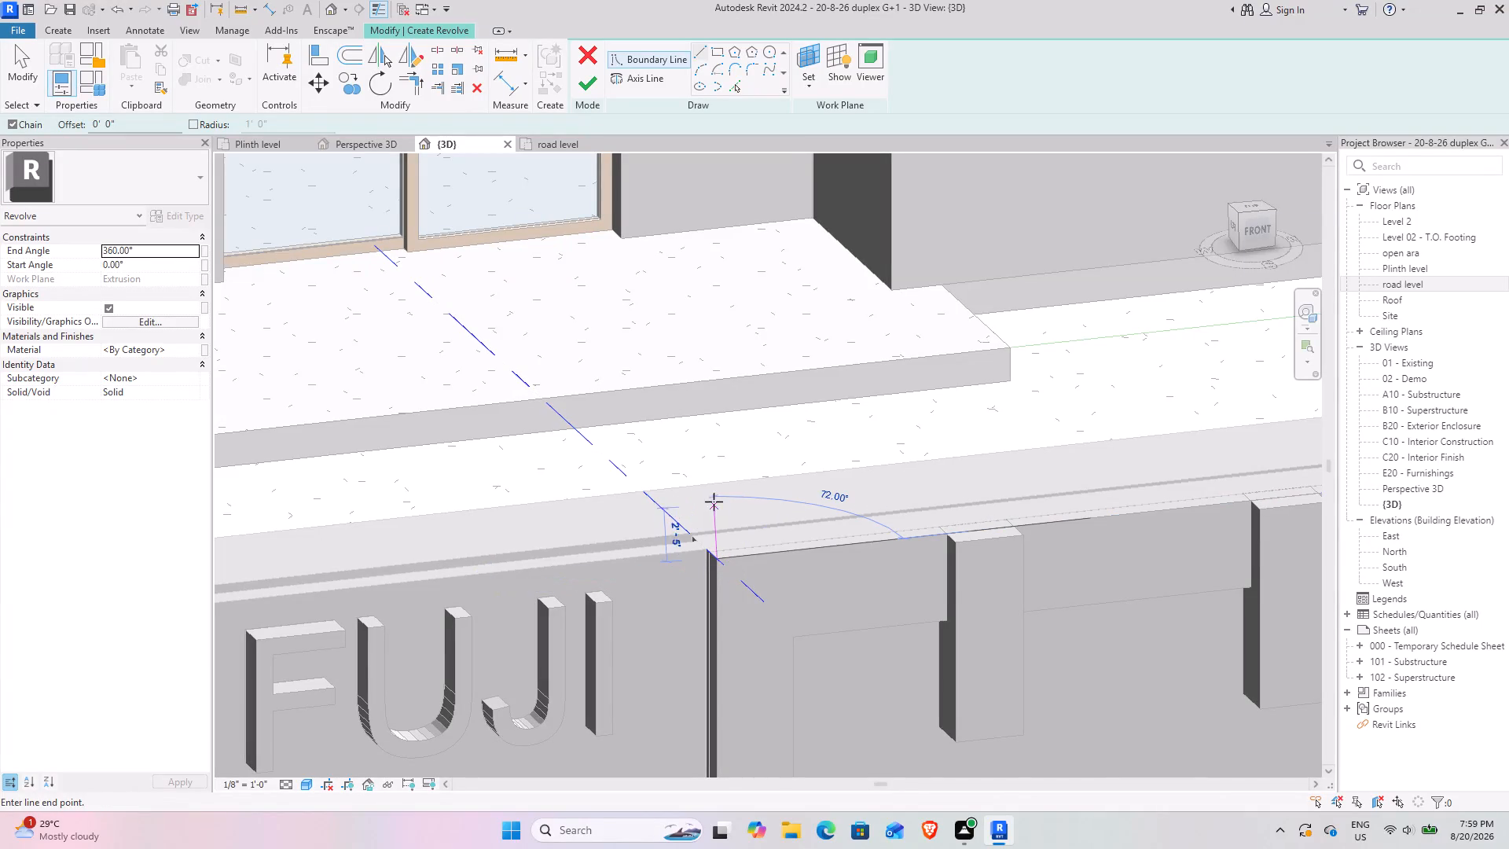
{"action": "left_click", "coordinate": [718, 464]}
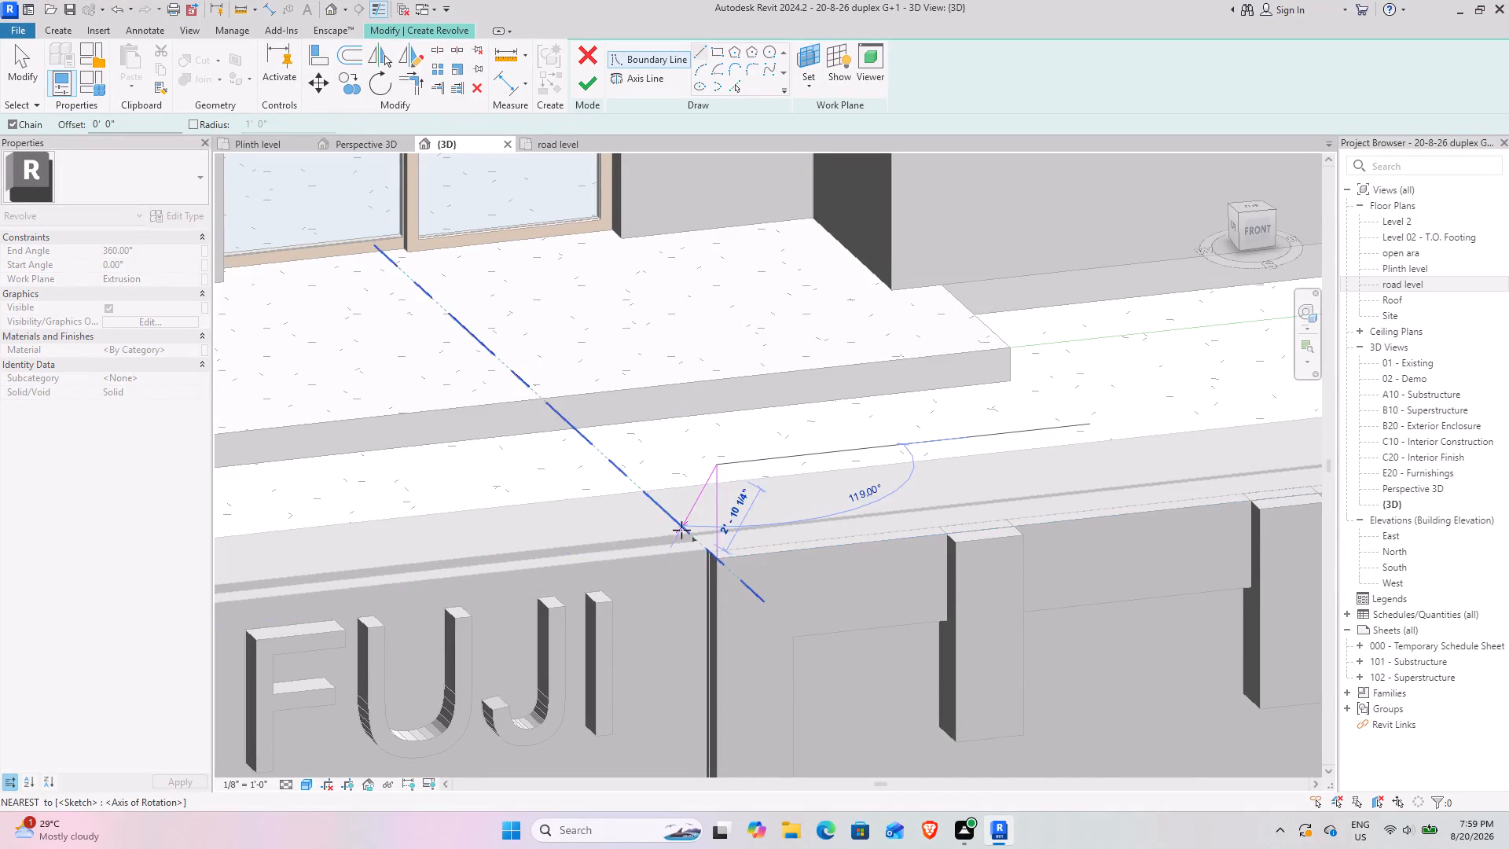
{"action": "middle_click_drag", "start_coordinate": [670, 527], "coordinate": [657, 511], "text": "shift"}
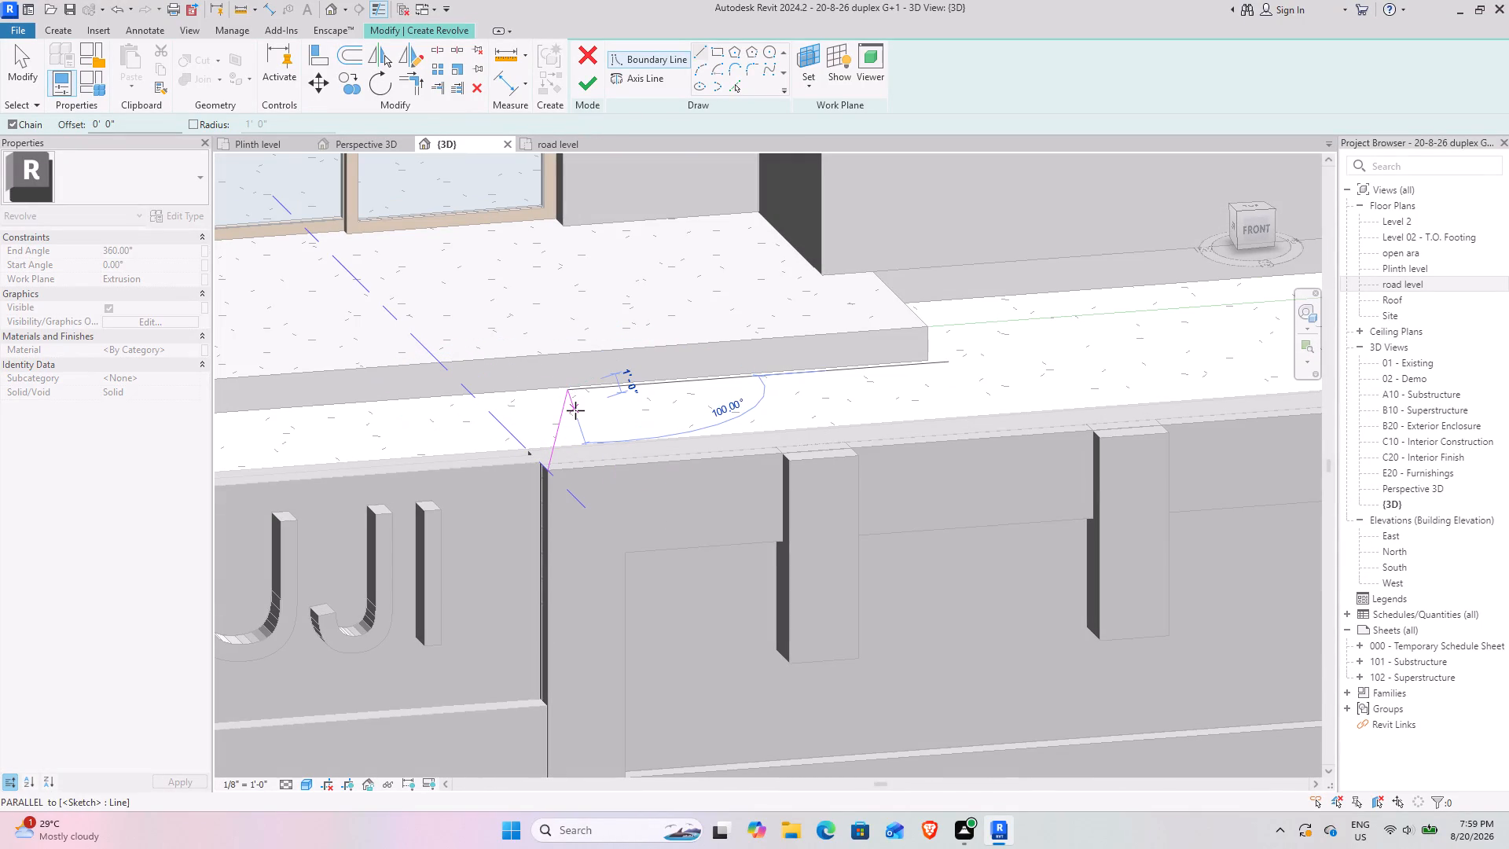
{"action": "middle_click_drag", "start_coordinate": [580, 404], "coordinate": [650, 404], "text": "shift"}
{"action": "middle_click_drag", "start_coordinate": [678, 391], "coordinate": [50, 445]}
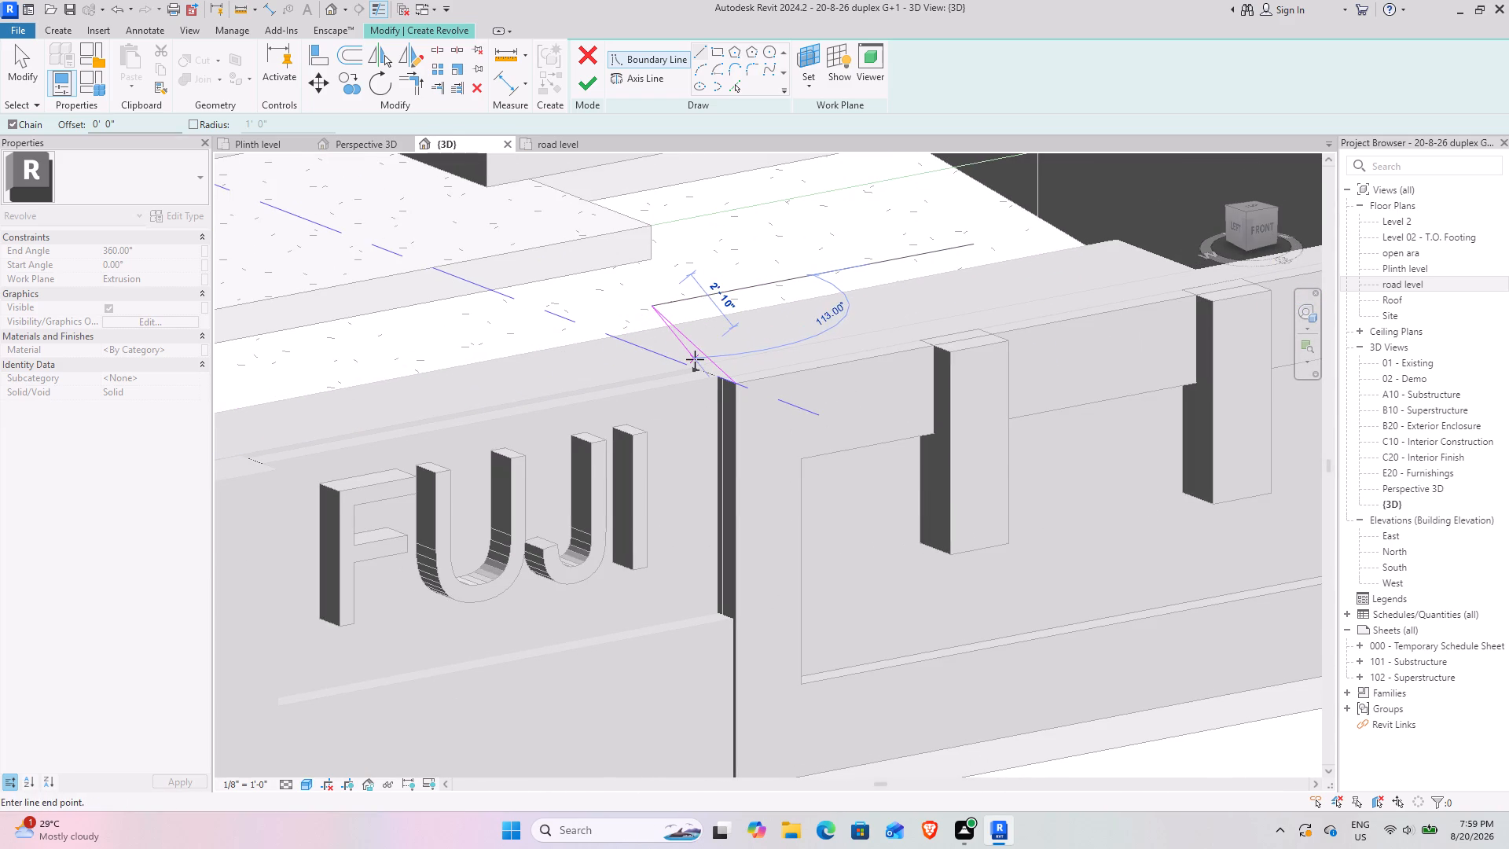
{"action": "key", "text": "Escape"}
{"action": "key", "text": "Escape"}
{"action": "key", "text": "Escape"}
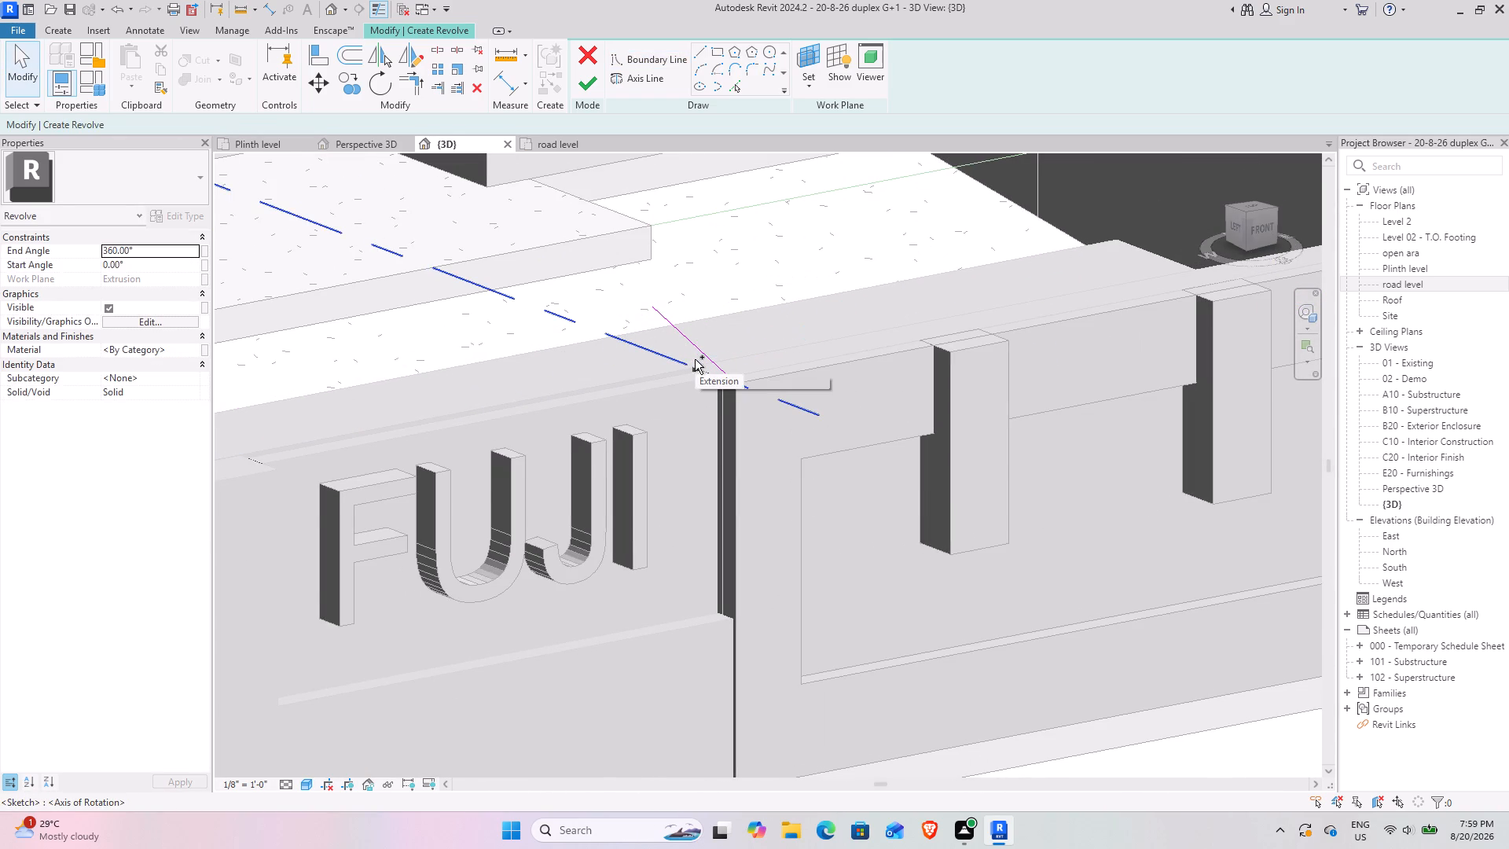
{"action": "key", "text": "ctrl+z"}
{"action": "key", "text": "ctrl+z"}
Set a new work plane for the revolve by picking the top face of the projecting block nearest the FUJI sign.
{"action": "scroll", "coordinate": [685, 357], "scroll_direction": "down", "scroll_amount": 3}
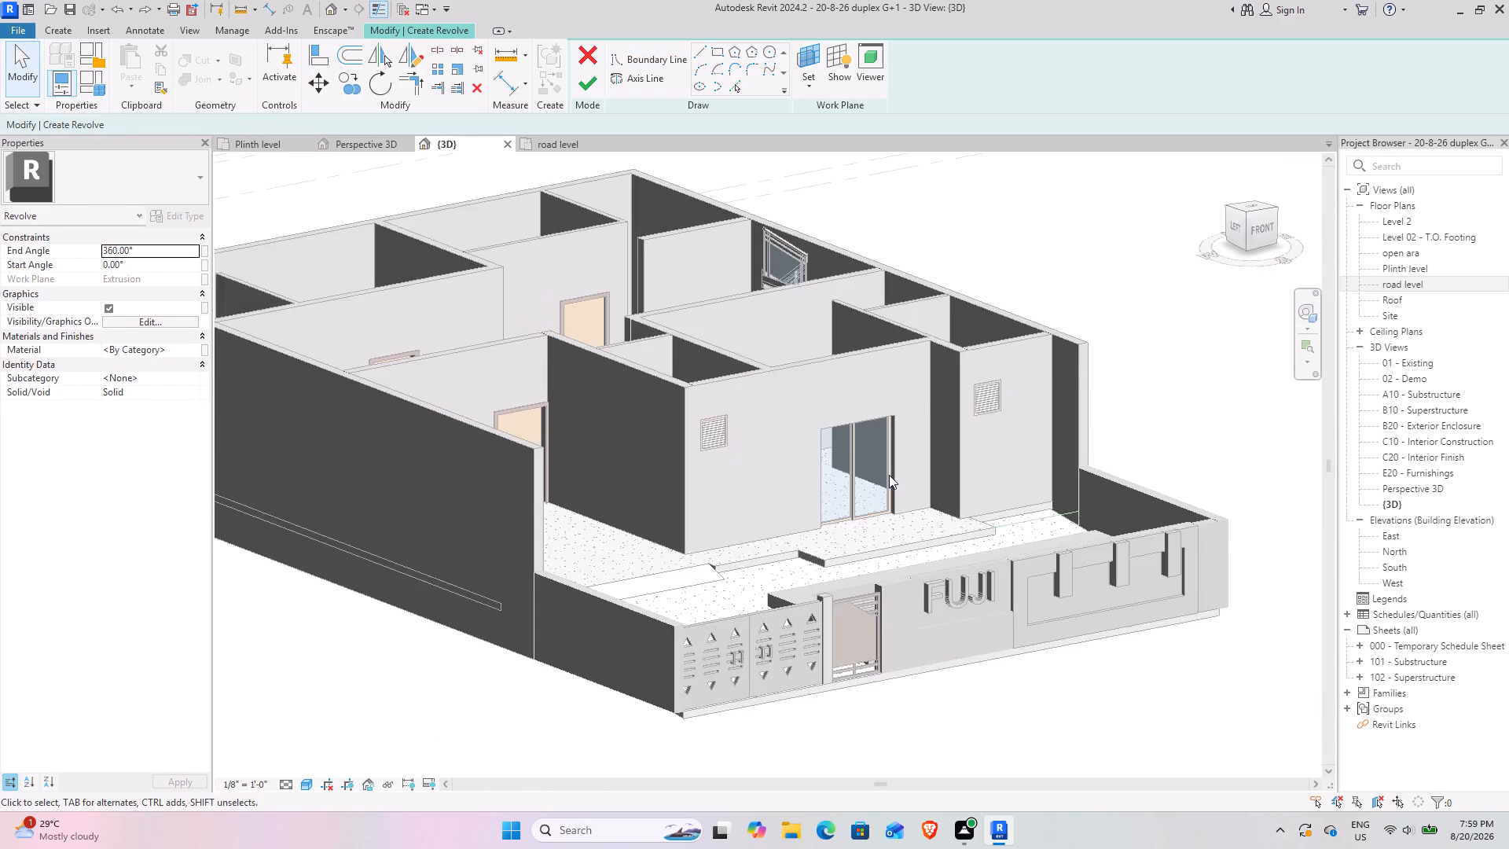
{"action": "middle_click_drag", "start_coordinate": [883, 476], "coordinate": [771, 459]}
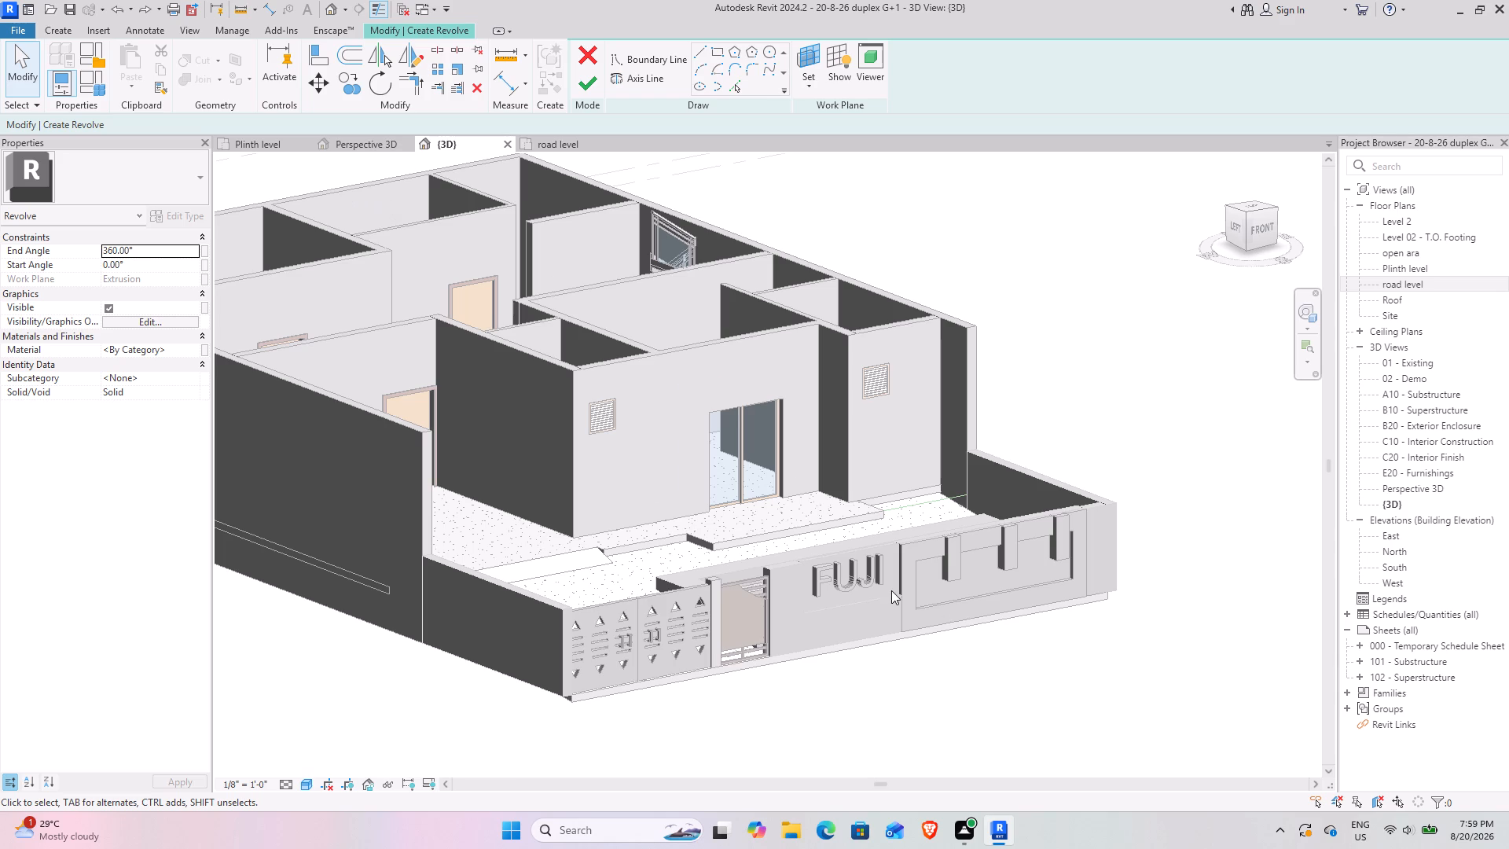
{"action": "scroll", "coordinate": [891, 590], "scroll_direction": "up", "scroll_amount": 3}
{"action": "scroll", "coordinate": [945, 553], "scroll_direction": "up", "scroll_amount": 1}
{"action": "middle_click_drag", "start_coordinate": [943, 553], "coordinate": [769, 641]}
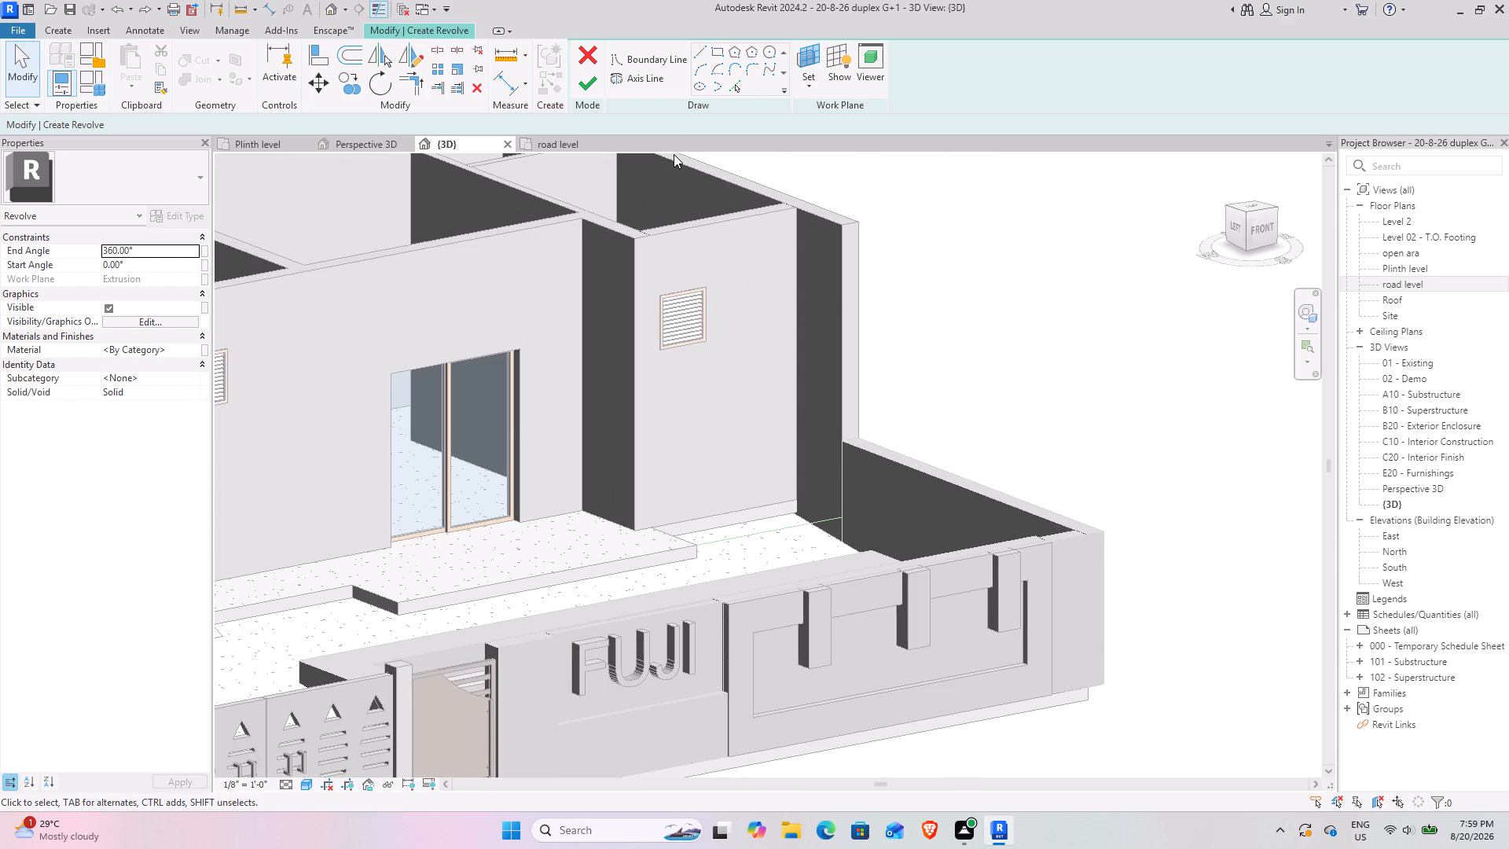
{"action": "left_click", "coordinate": [808, 82]}
{"action": "left_click", "coordinate": [829, 138]}
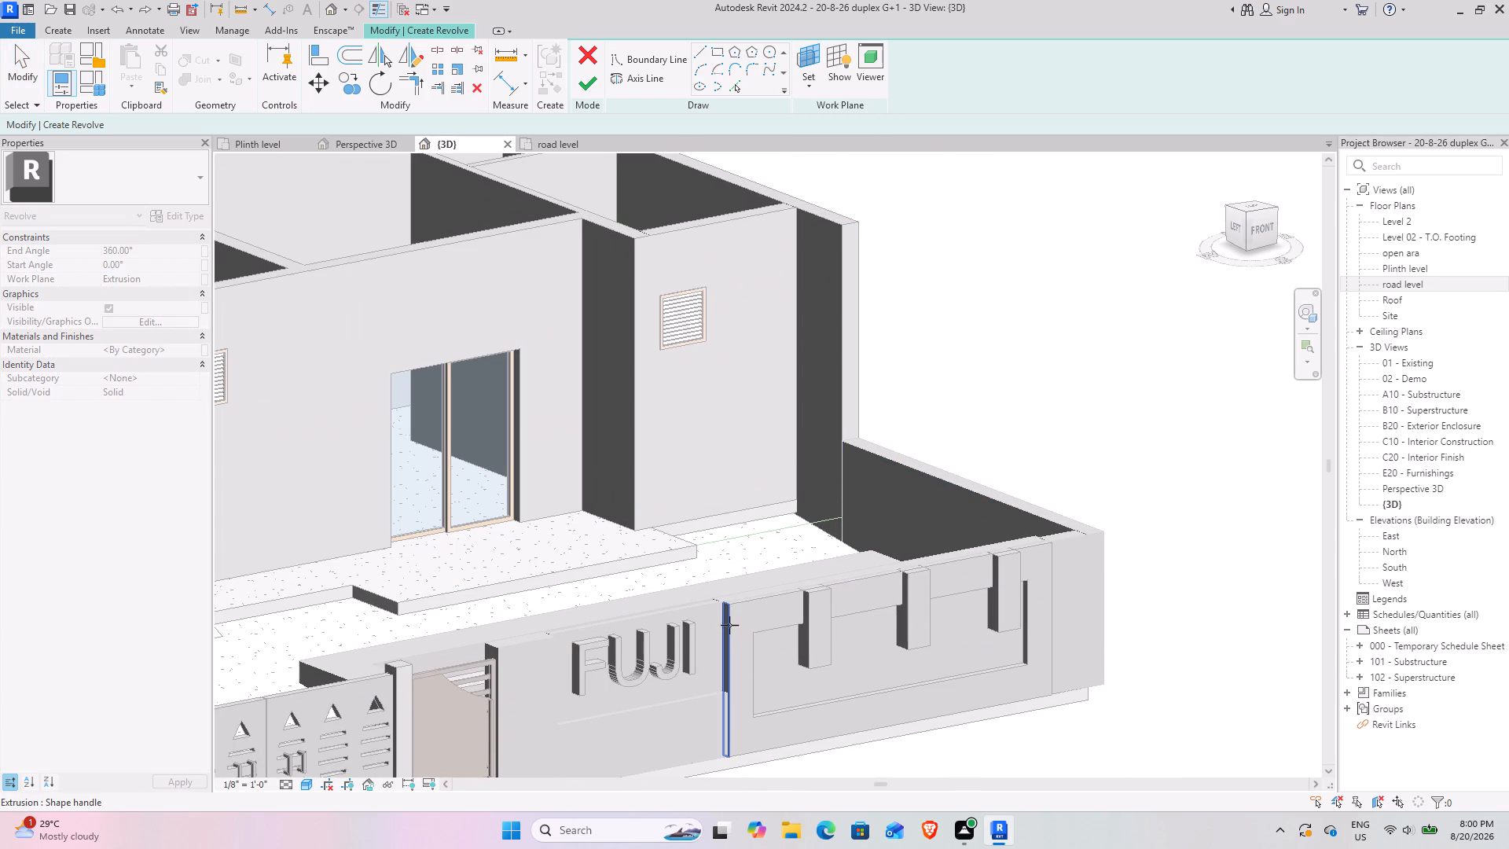
{"action": "scroll", "coordinate": [721, 602], "scroll_direction": "up", "scroll_amount": 4}
{"action": "middle_click_drag", "start_coordinate": [835, 590], "coordinate": [843, 641], "text": "shift"}
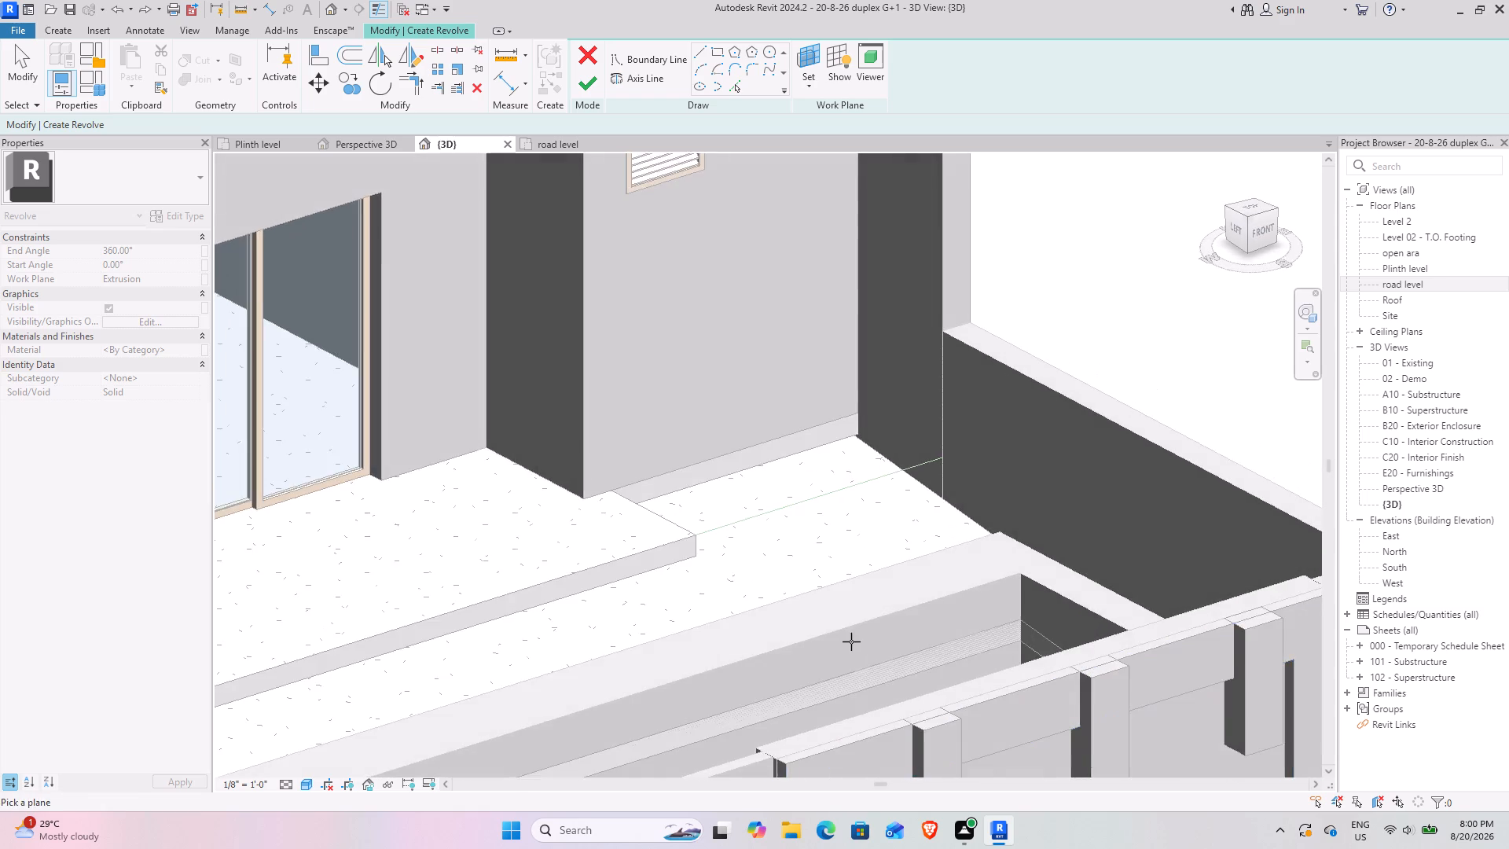
{"action": "middle_click_drag", "start_coordinate": [824, 628], "coordinate": [598, 449]}
{"action": "scroll", "coordinate": [699, 552], "scroll_direction": "up", "scroll_amount": 7}
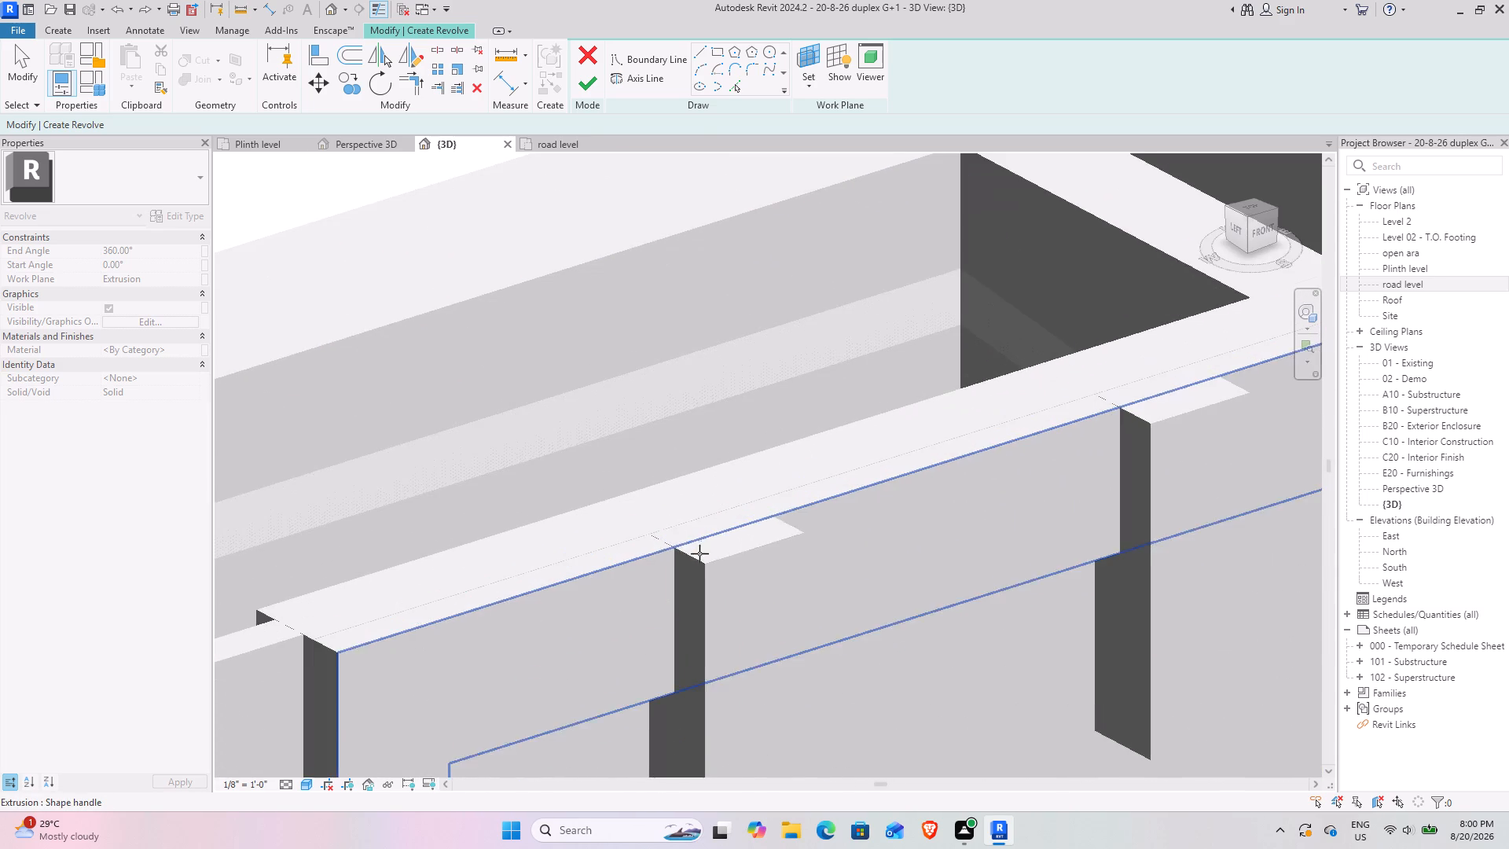
{"action": "left_click", "coordinate": [710, 557]}
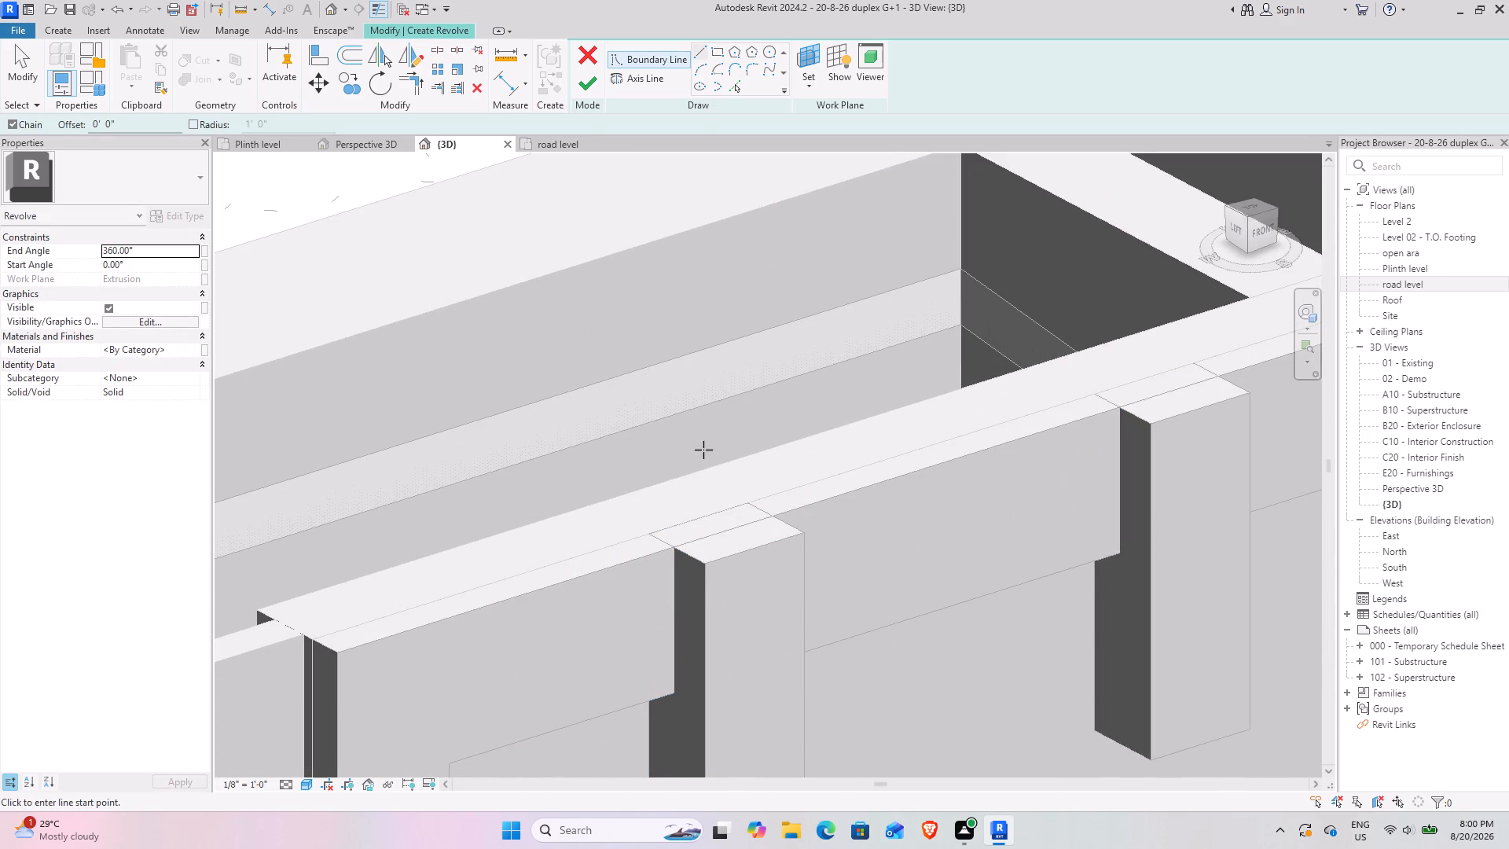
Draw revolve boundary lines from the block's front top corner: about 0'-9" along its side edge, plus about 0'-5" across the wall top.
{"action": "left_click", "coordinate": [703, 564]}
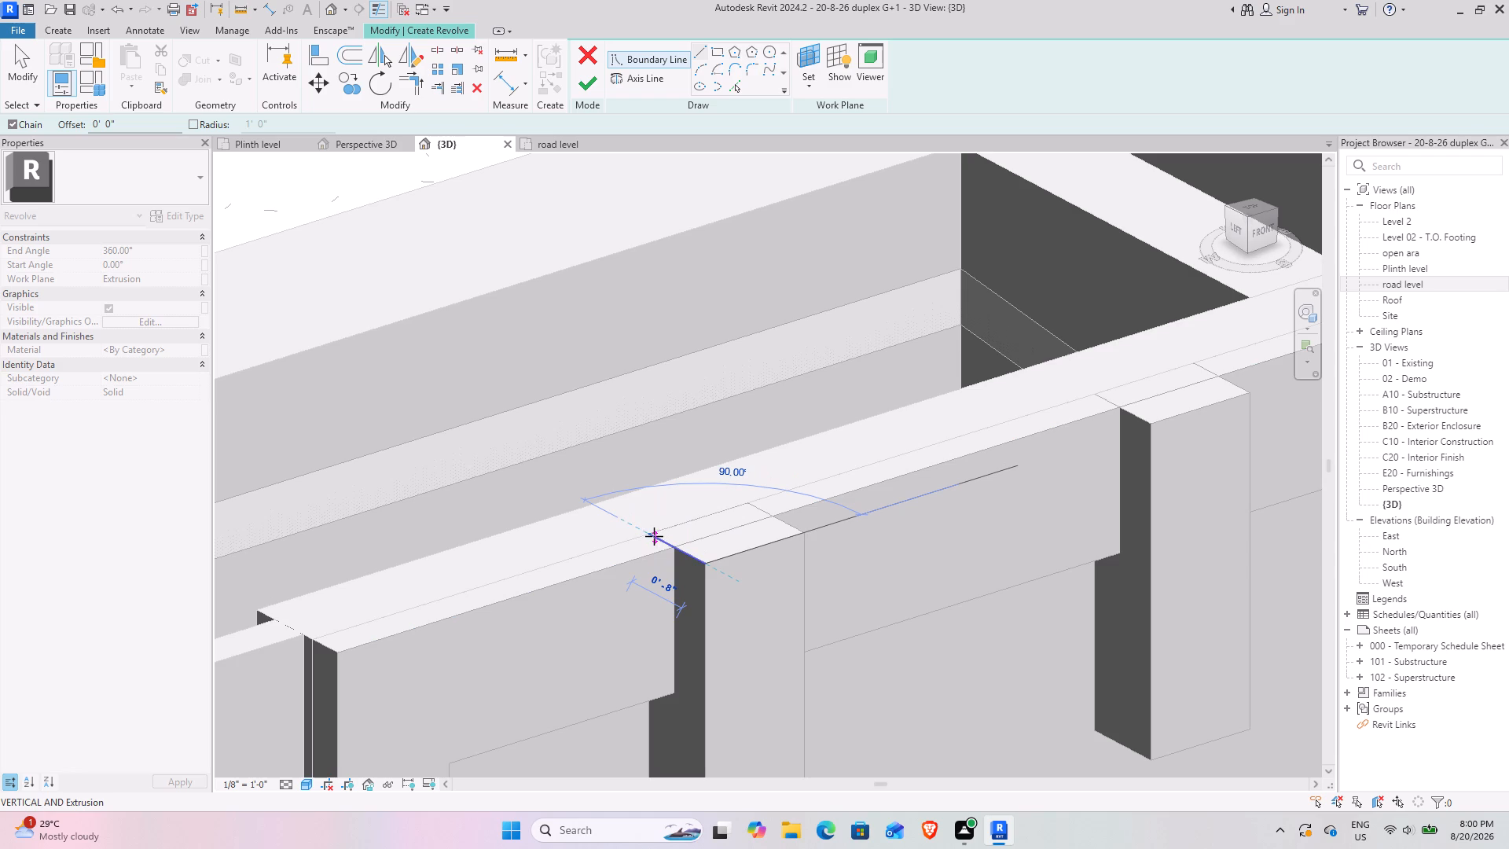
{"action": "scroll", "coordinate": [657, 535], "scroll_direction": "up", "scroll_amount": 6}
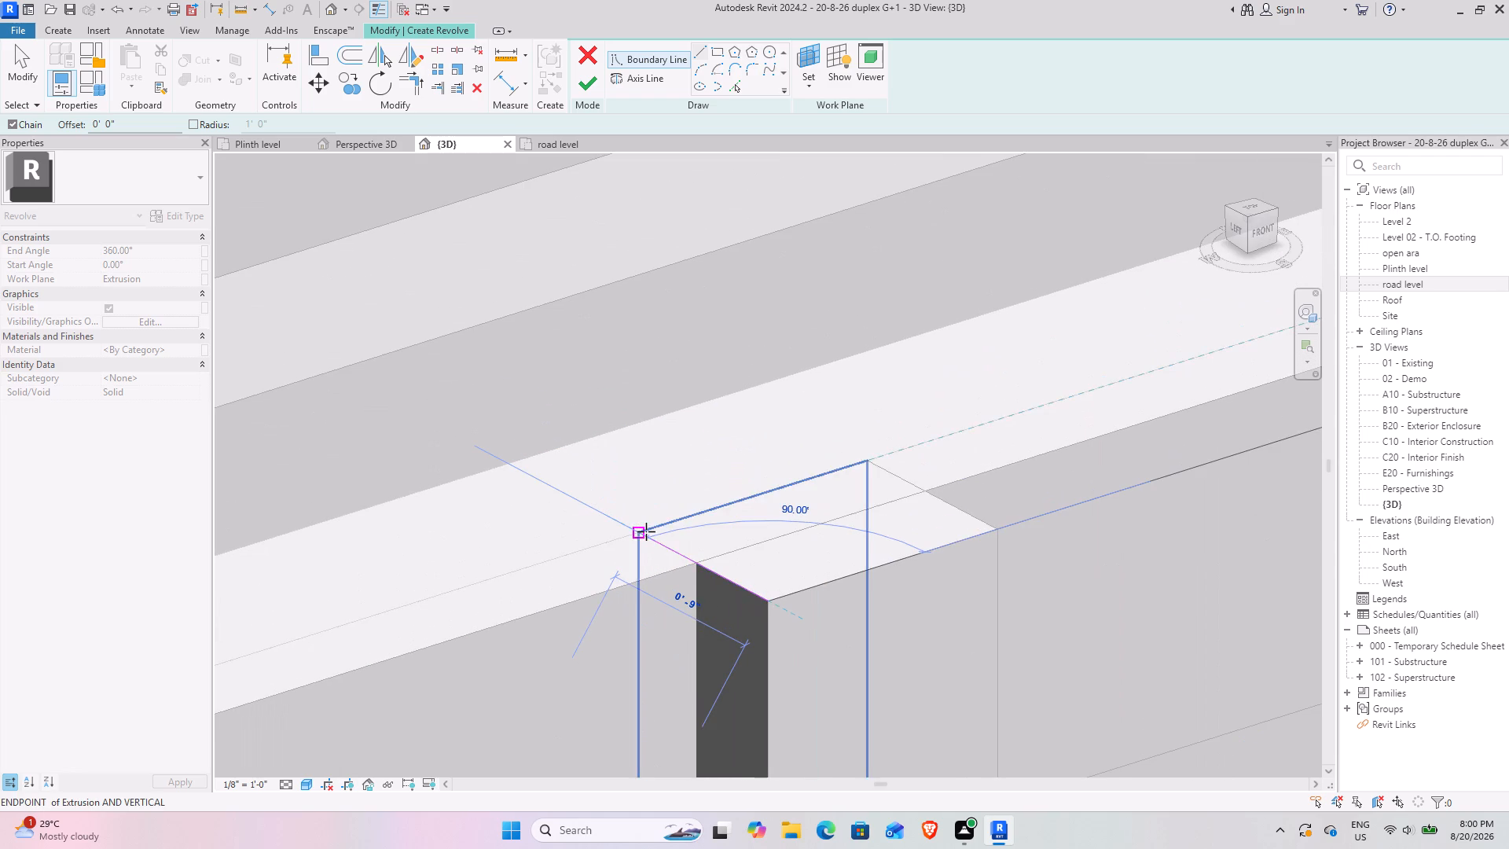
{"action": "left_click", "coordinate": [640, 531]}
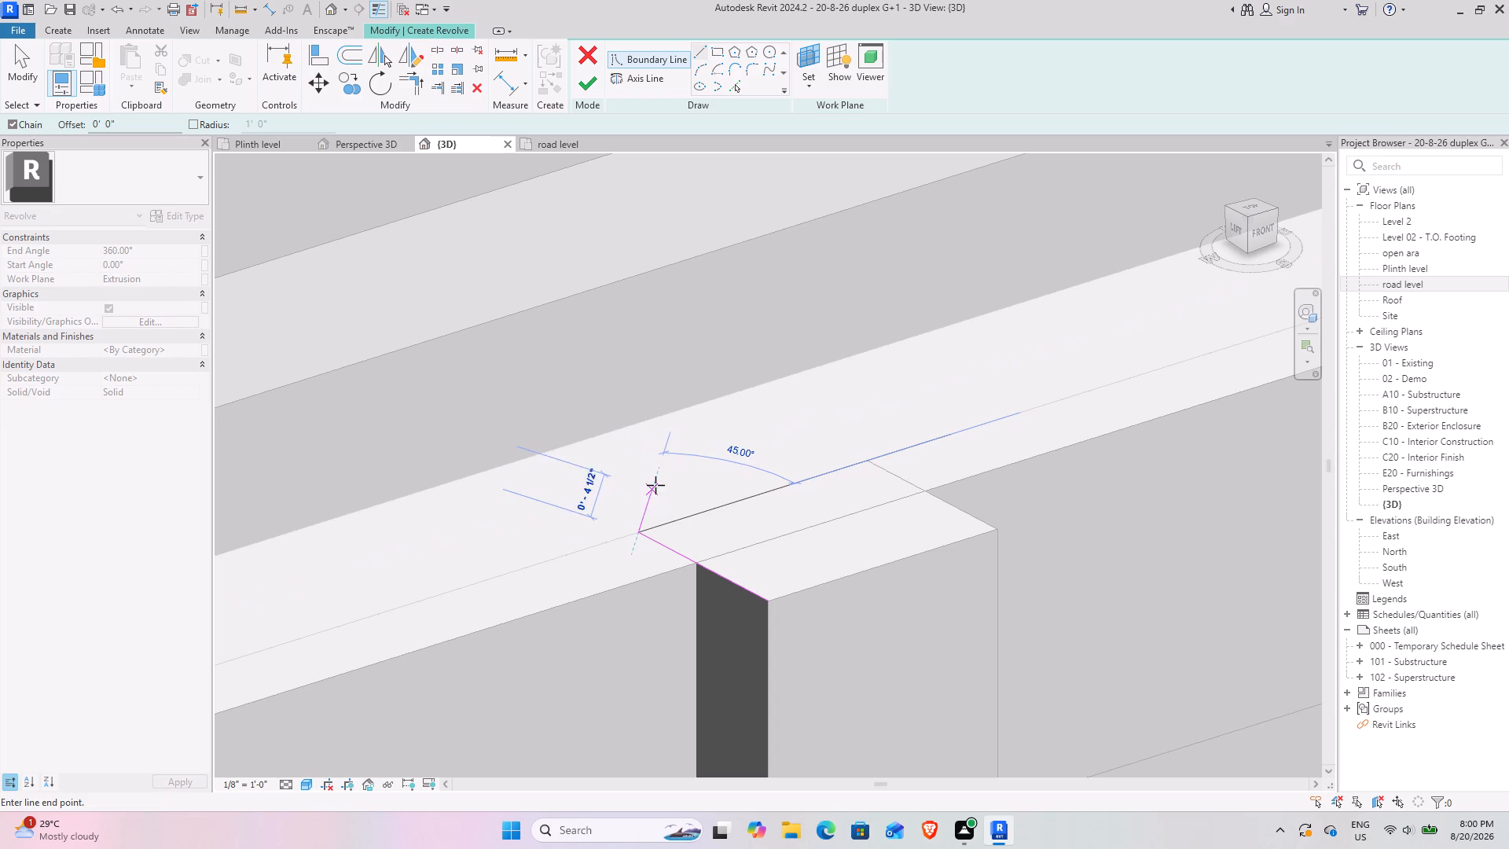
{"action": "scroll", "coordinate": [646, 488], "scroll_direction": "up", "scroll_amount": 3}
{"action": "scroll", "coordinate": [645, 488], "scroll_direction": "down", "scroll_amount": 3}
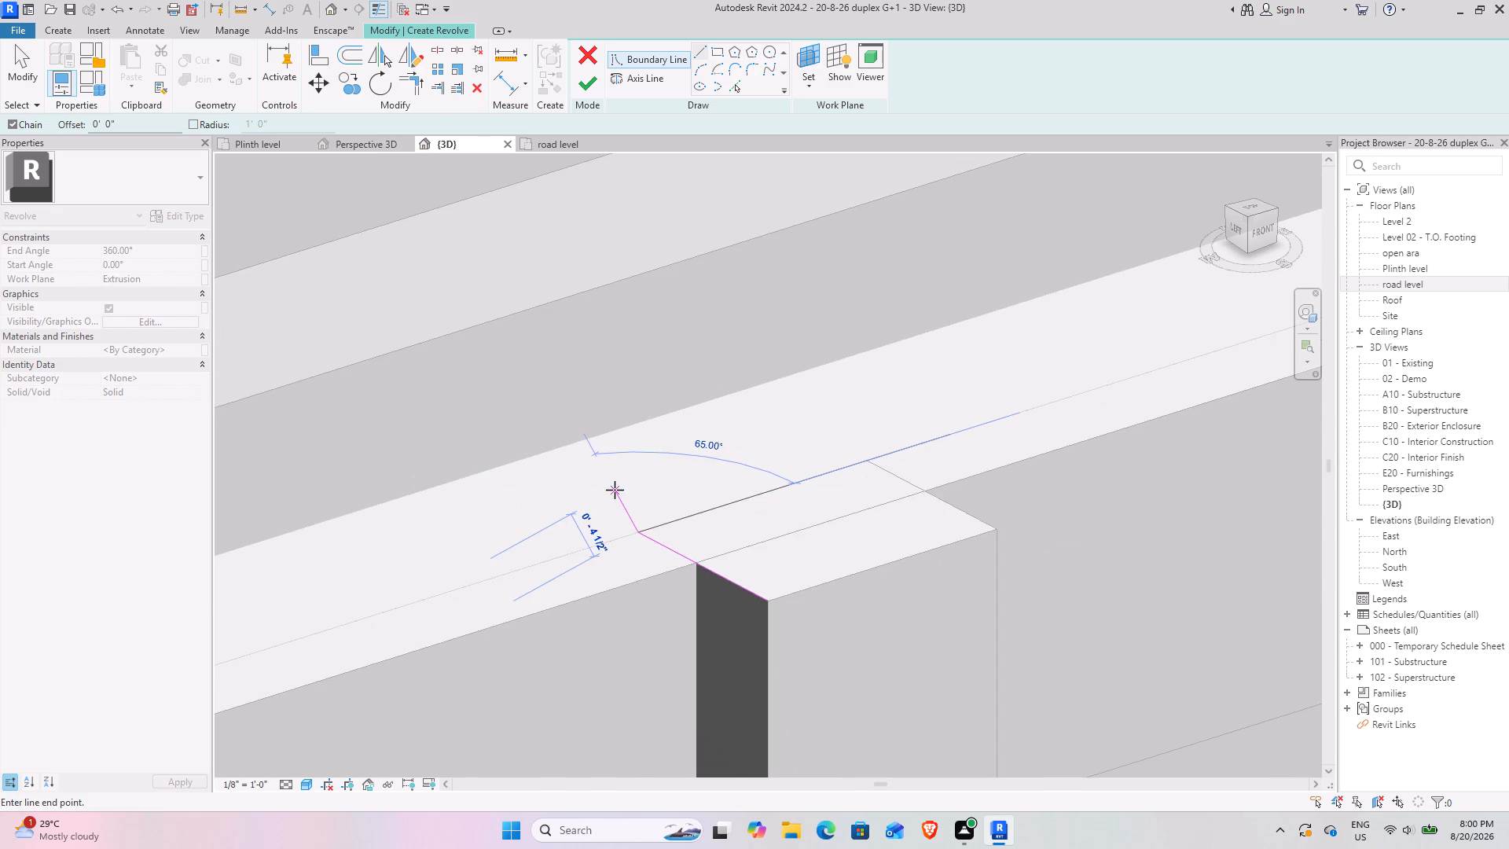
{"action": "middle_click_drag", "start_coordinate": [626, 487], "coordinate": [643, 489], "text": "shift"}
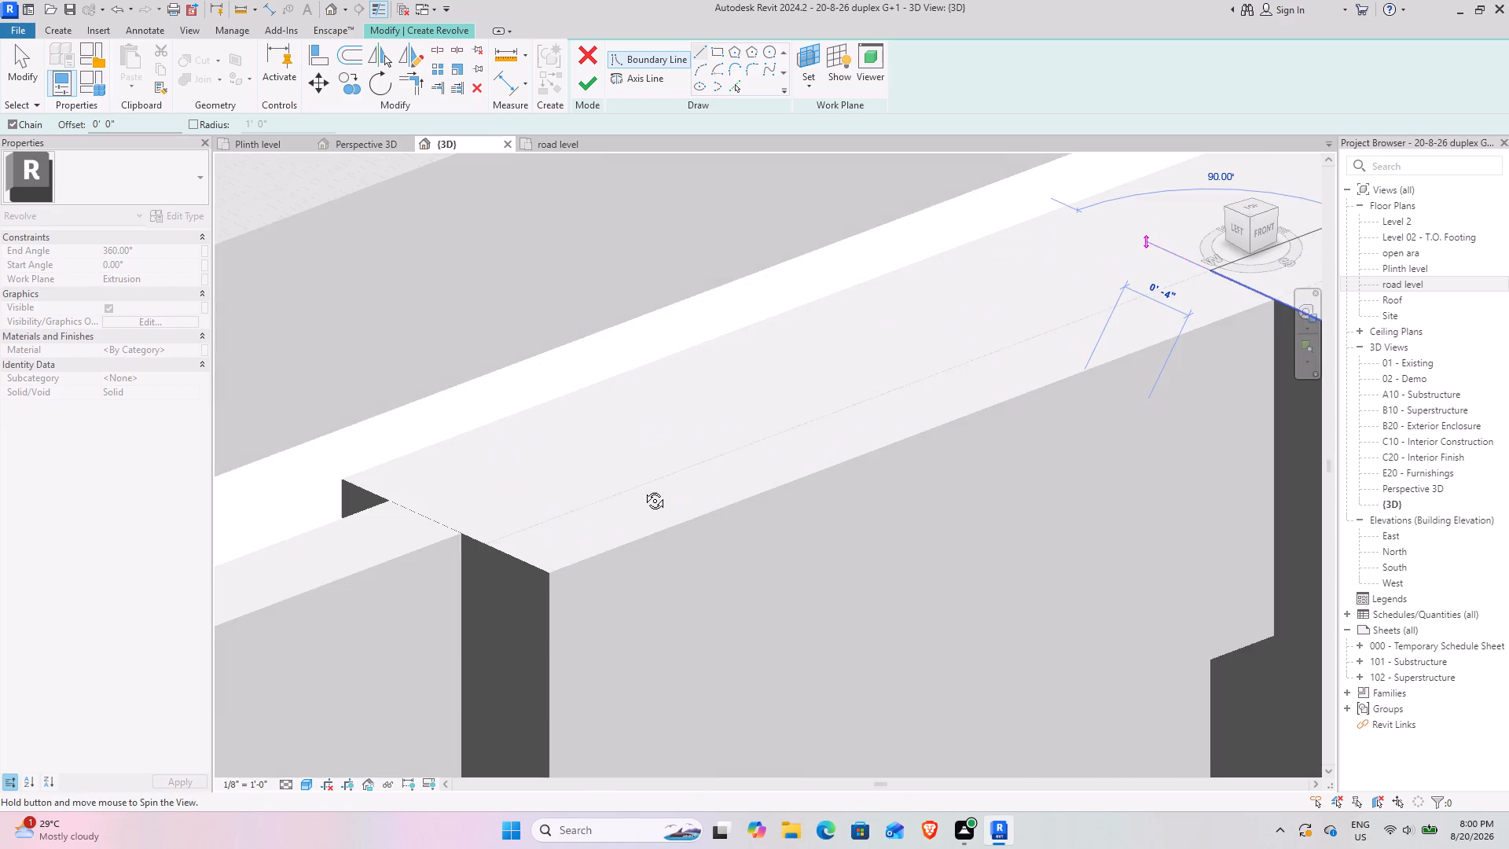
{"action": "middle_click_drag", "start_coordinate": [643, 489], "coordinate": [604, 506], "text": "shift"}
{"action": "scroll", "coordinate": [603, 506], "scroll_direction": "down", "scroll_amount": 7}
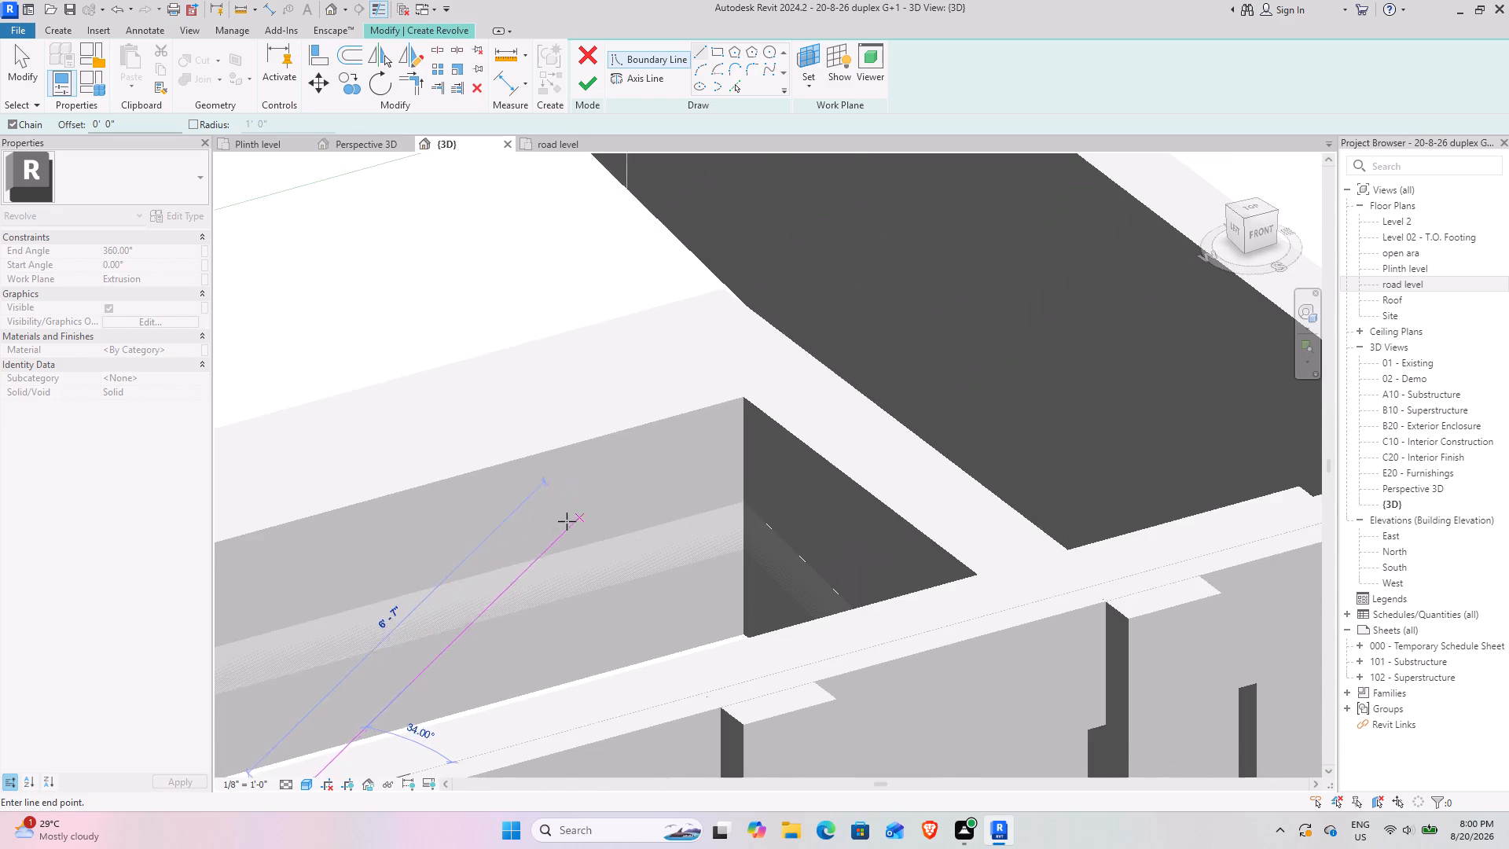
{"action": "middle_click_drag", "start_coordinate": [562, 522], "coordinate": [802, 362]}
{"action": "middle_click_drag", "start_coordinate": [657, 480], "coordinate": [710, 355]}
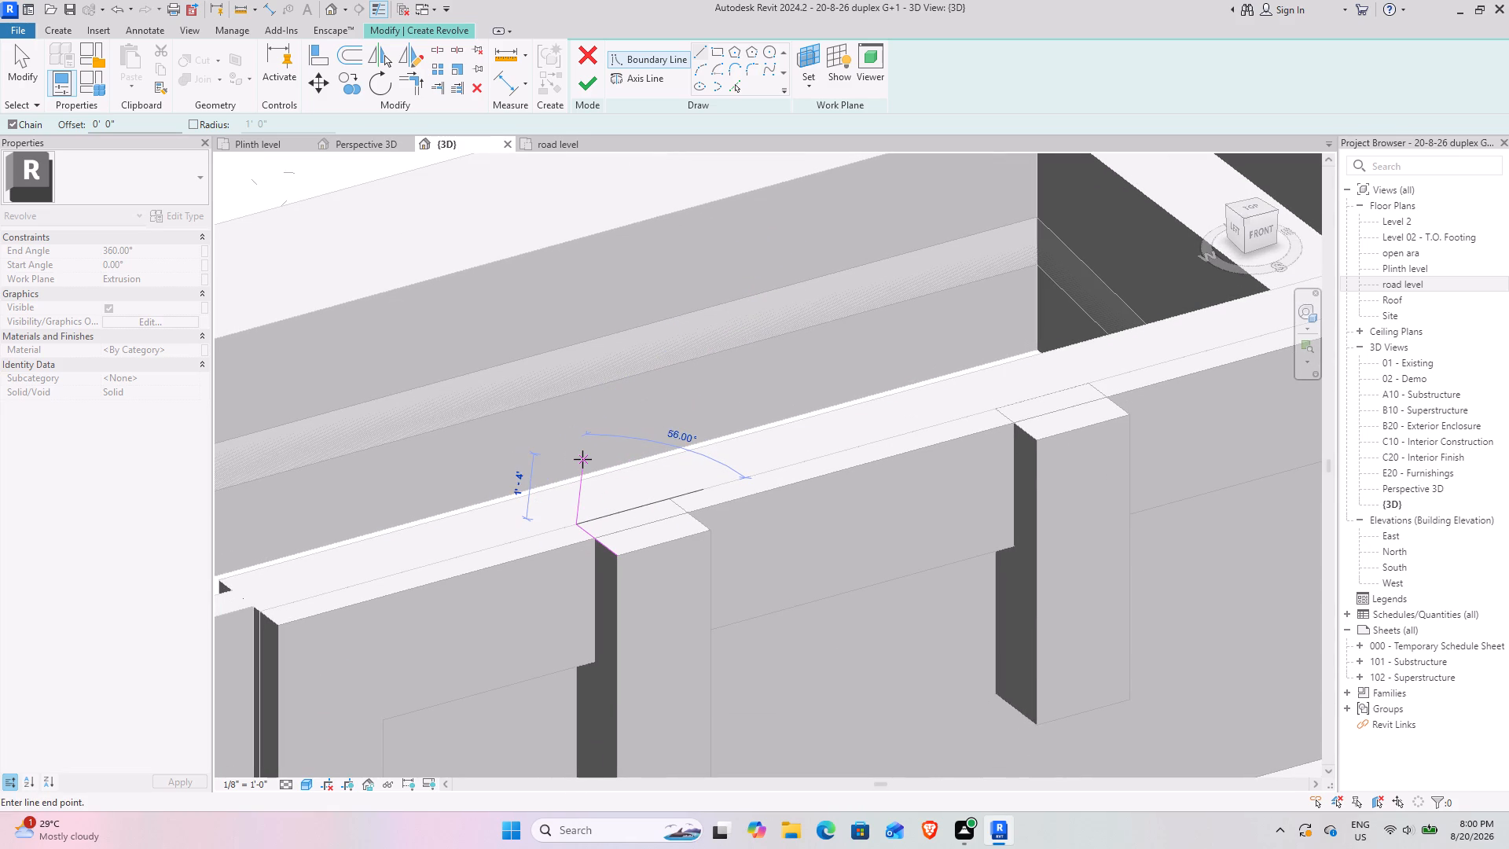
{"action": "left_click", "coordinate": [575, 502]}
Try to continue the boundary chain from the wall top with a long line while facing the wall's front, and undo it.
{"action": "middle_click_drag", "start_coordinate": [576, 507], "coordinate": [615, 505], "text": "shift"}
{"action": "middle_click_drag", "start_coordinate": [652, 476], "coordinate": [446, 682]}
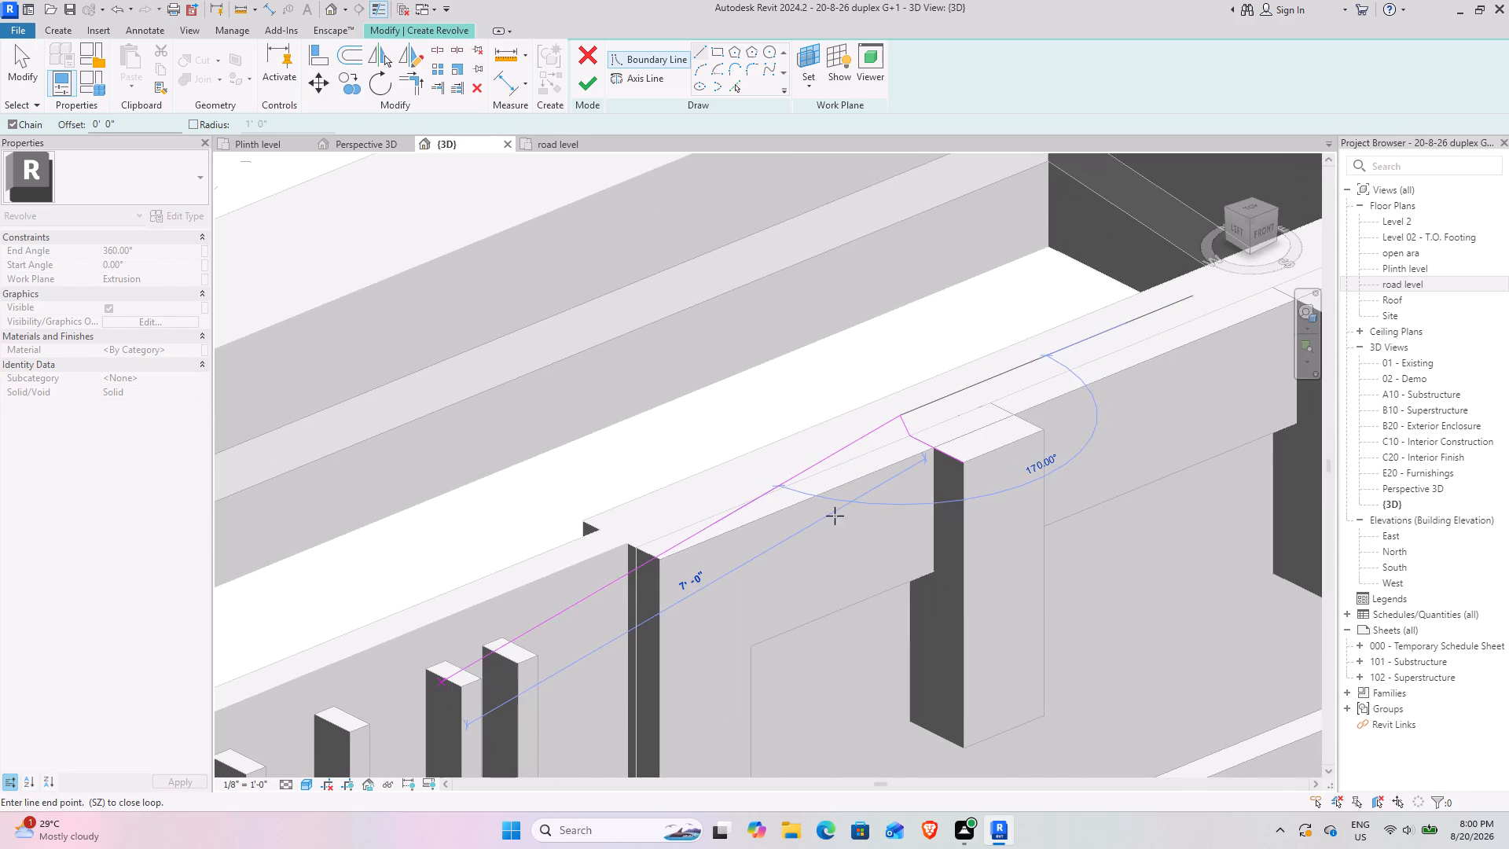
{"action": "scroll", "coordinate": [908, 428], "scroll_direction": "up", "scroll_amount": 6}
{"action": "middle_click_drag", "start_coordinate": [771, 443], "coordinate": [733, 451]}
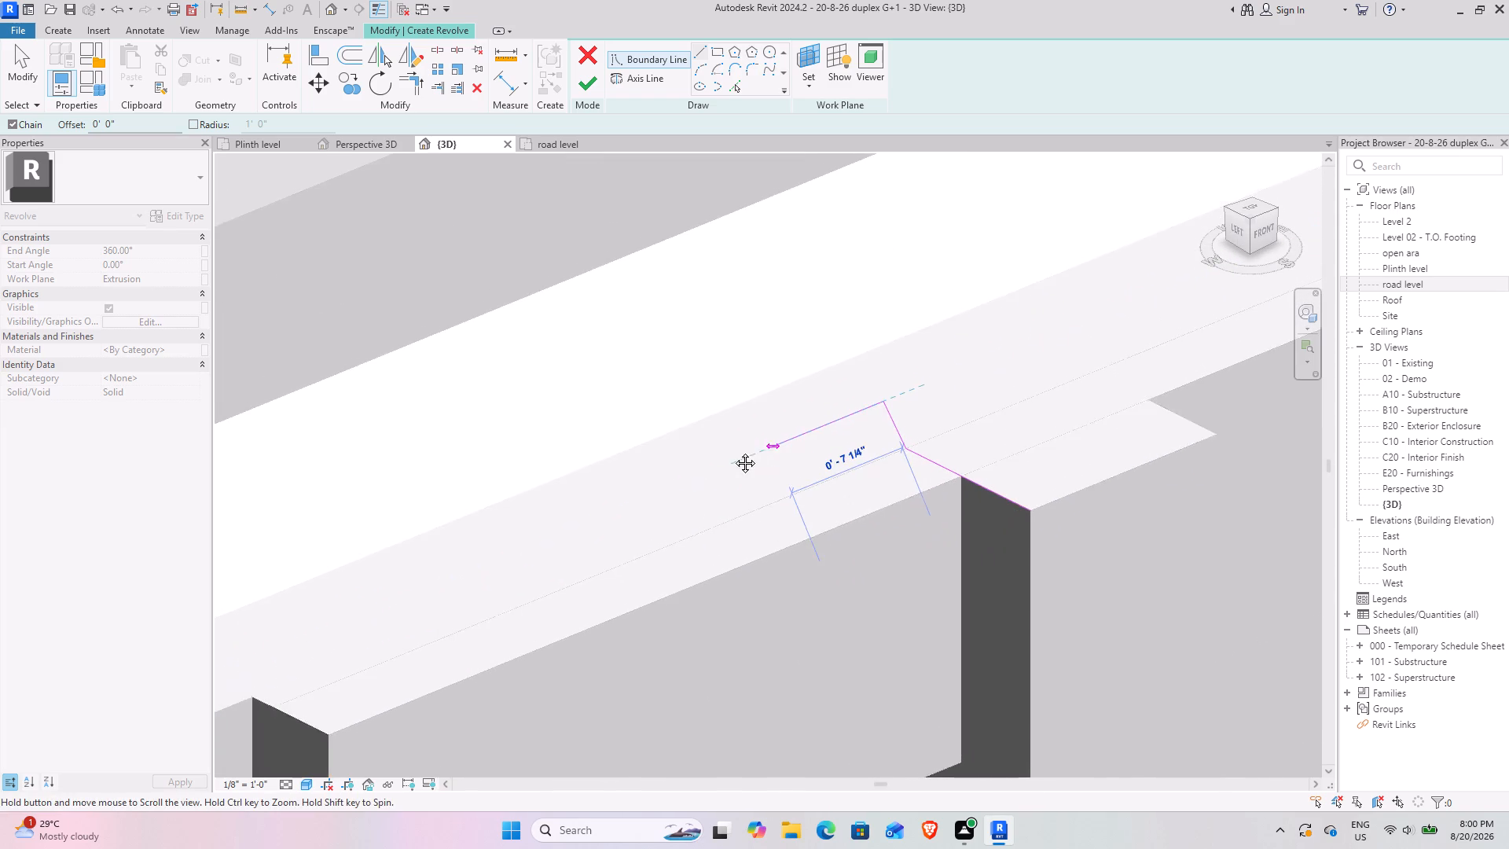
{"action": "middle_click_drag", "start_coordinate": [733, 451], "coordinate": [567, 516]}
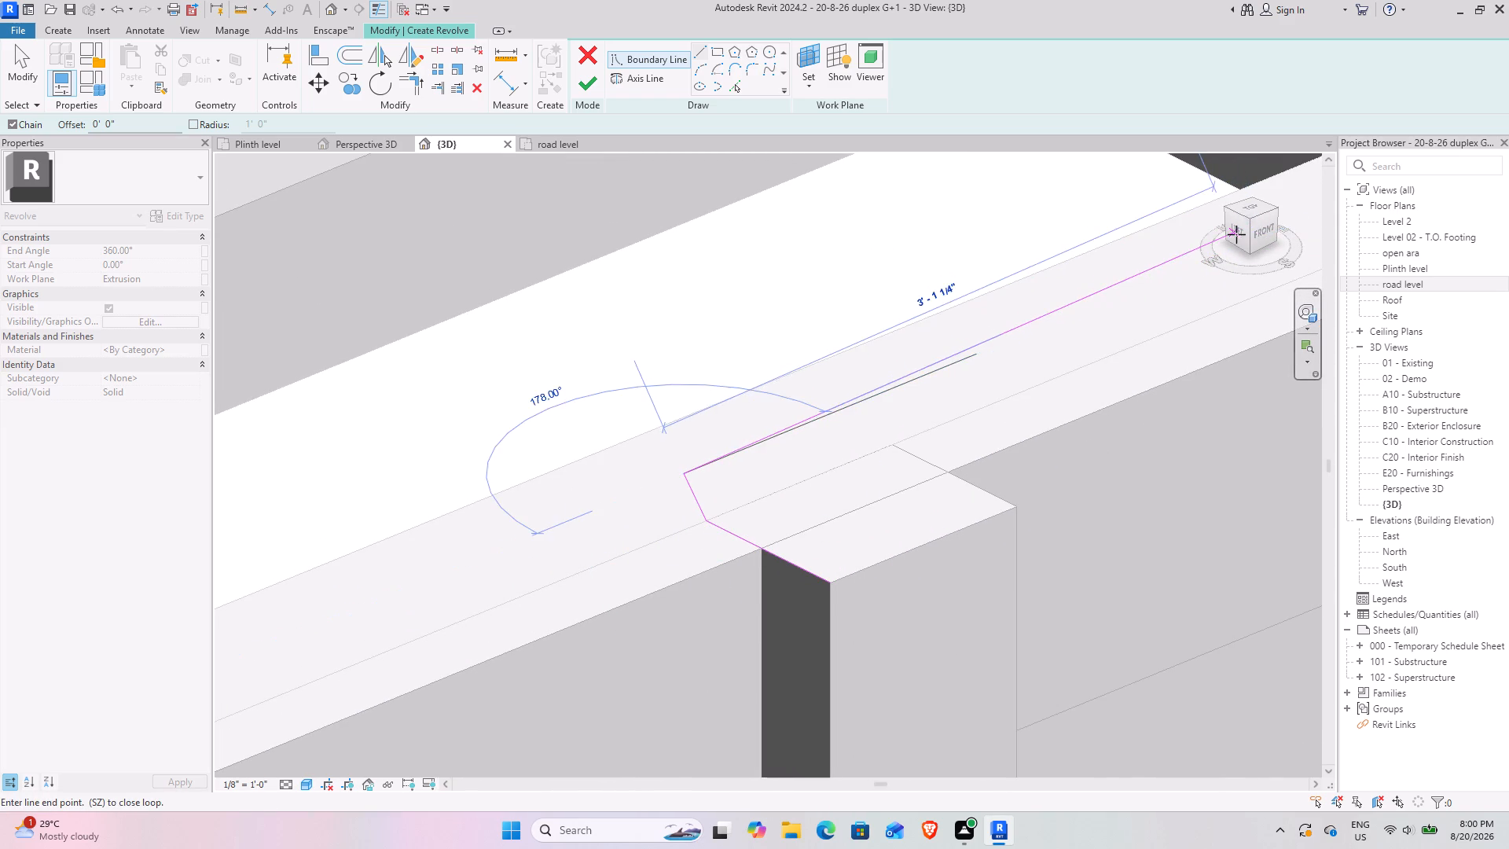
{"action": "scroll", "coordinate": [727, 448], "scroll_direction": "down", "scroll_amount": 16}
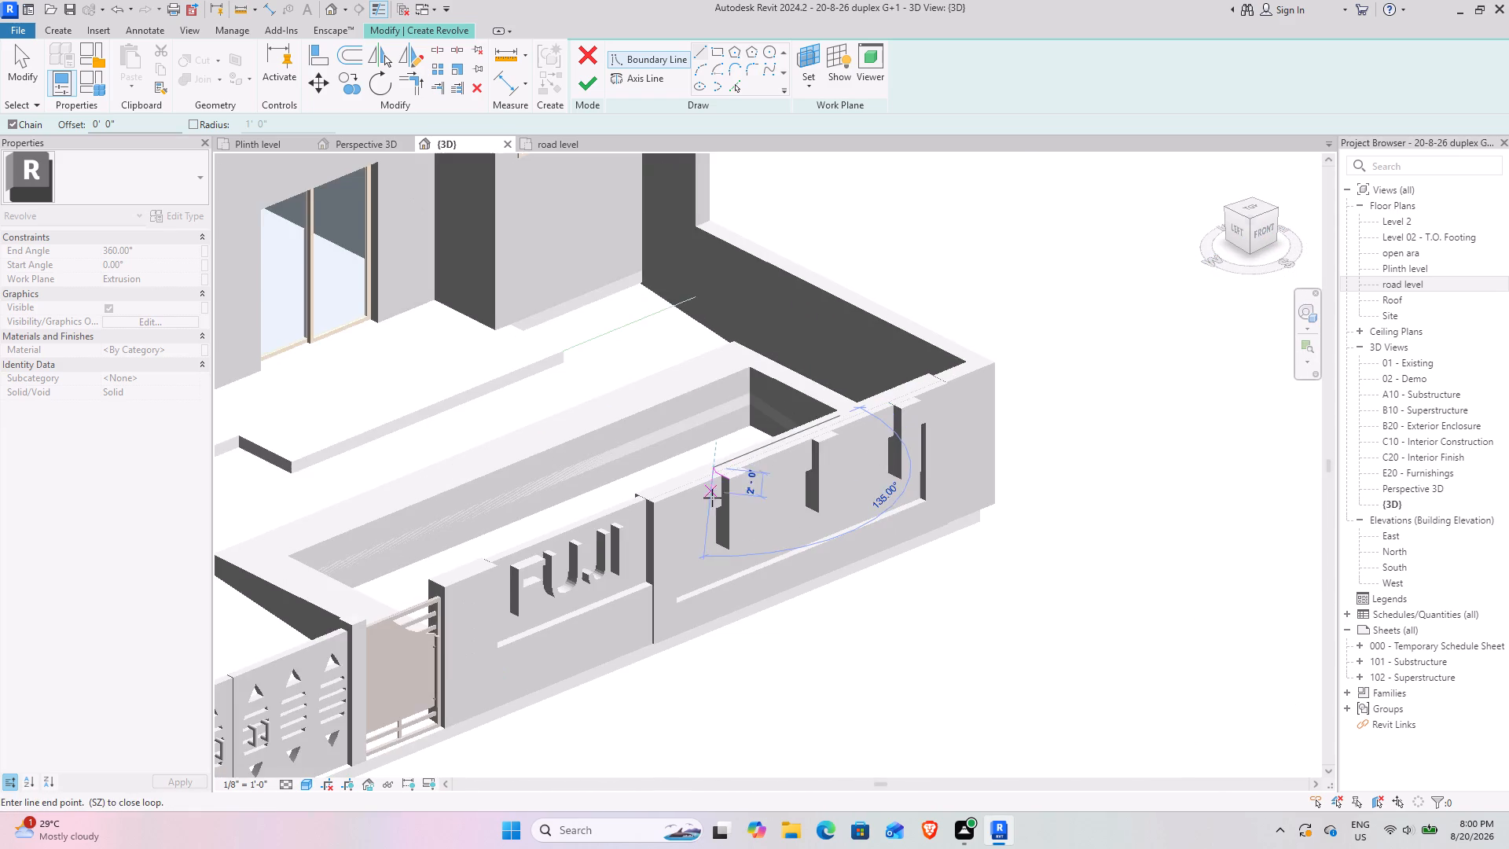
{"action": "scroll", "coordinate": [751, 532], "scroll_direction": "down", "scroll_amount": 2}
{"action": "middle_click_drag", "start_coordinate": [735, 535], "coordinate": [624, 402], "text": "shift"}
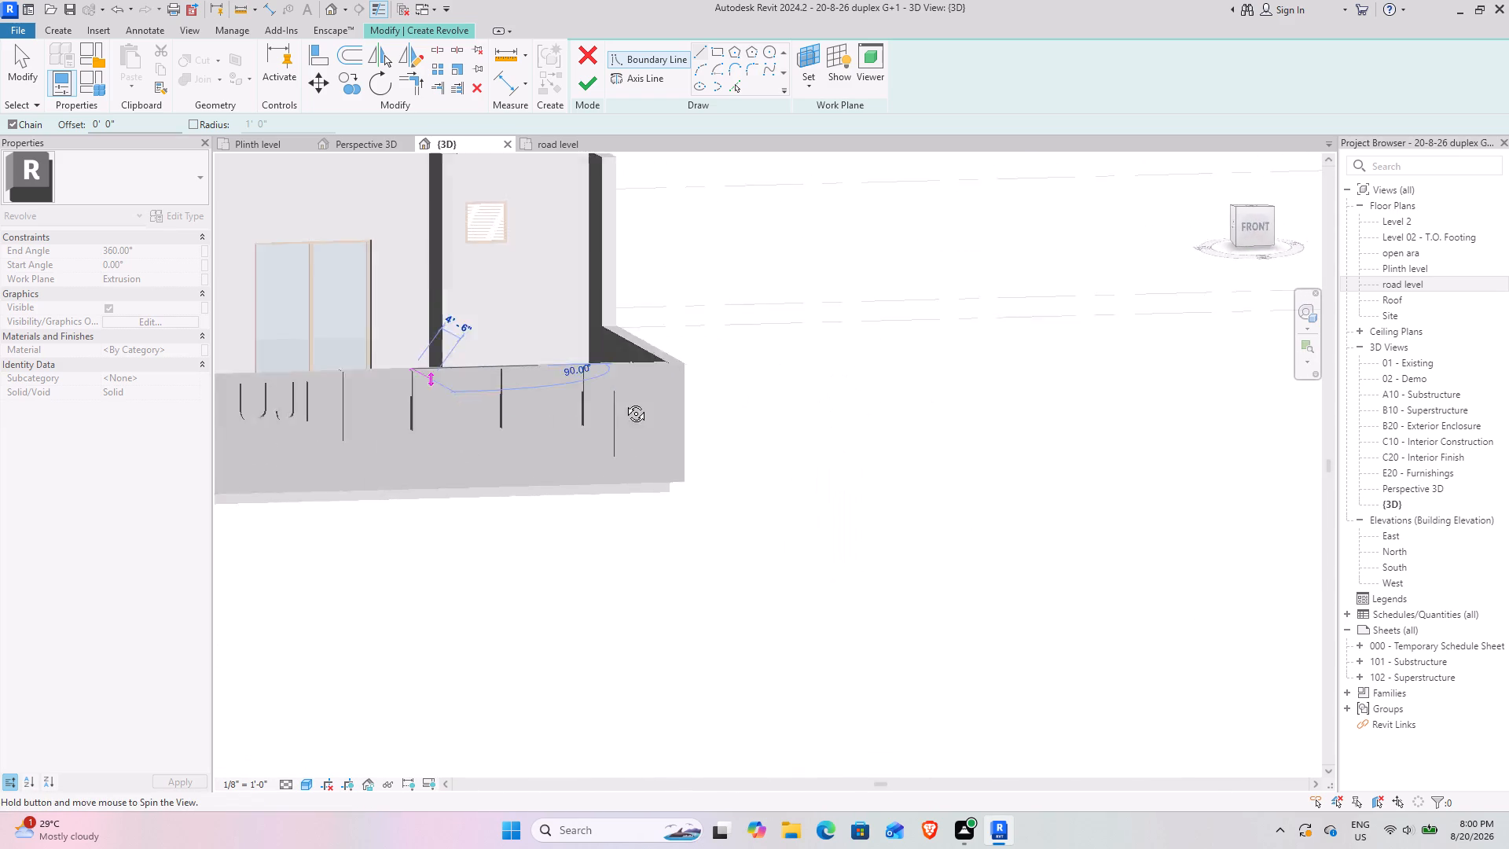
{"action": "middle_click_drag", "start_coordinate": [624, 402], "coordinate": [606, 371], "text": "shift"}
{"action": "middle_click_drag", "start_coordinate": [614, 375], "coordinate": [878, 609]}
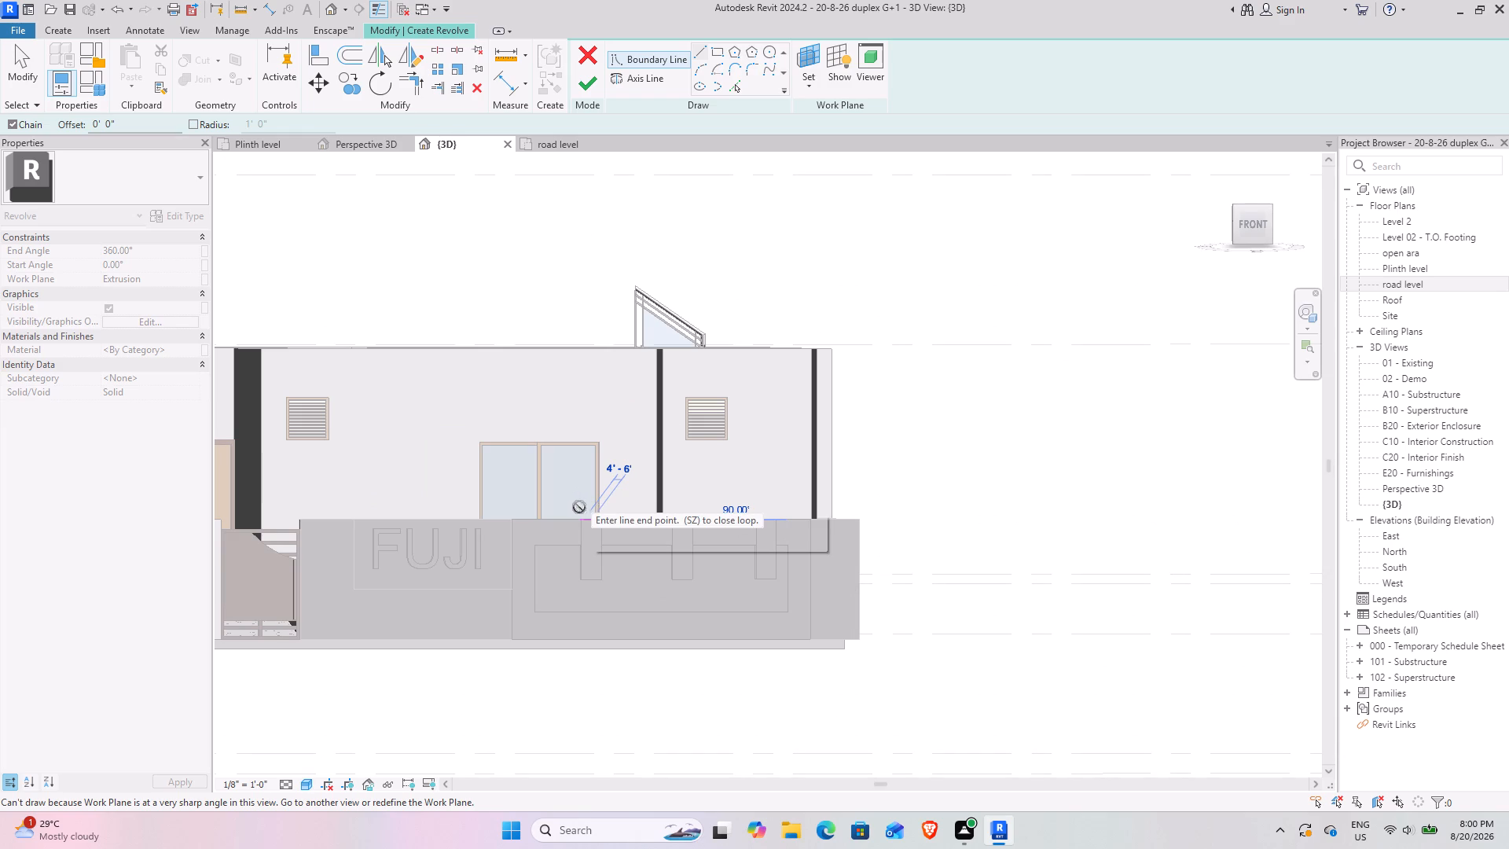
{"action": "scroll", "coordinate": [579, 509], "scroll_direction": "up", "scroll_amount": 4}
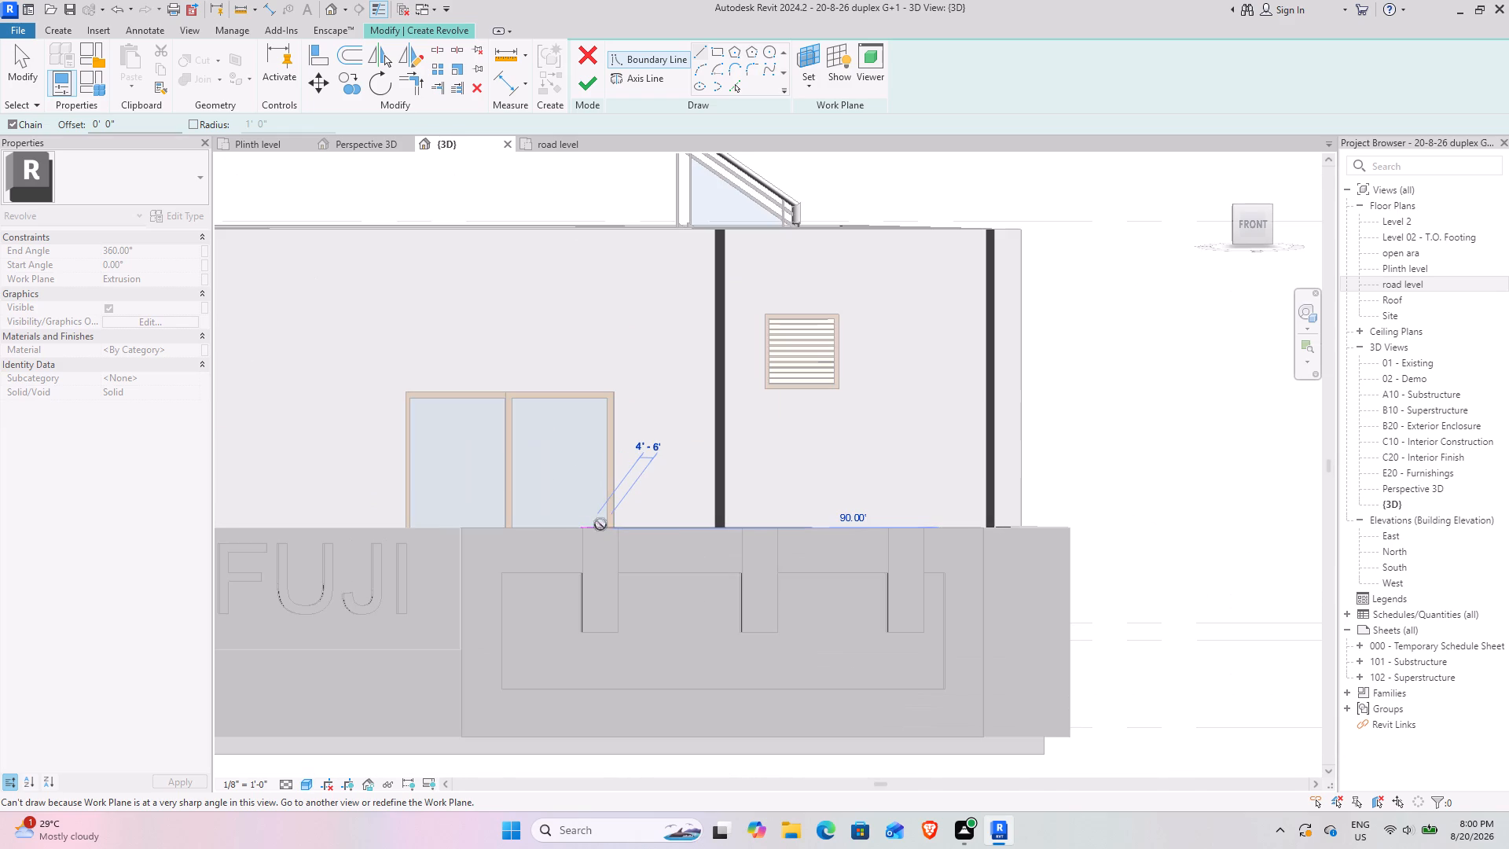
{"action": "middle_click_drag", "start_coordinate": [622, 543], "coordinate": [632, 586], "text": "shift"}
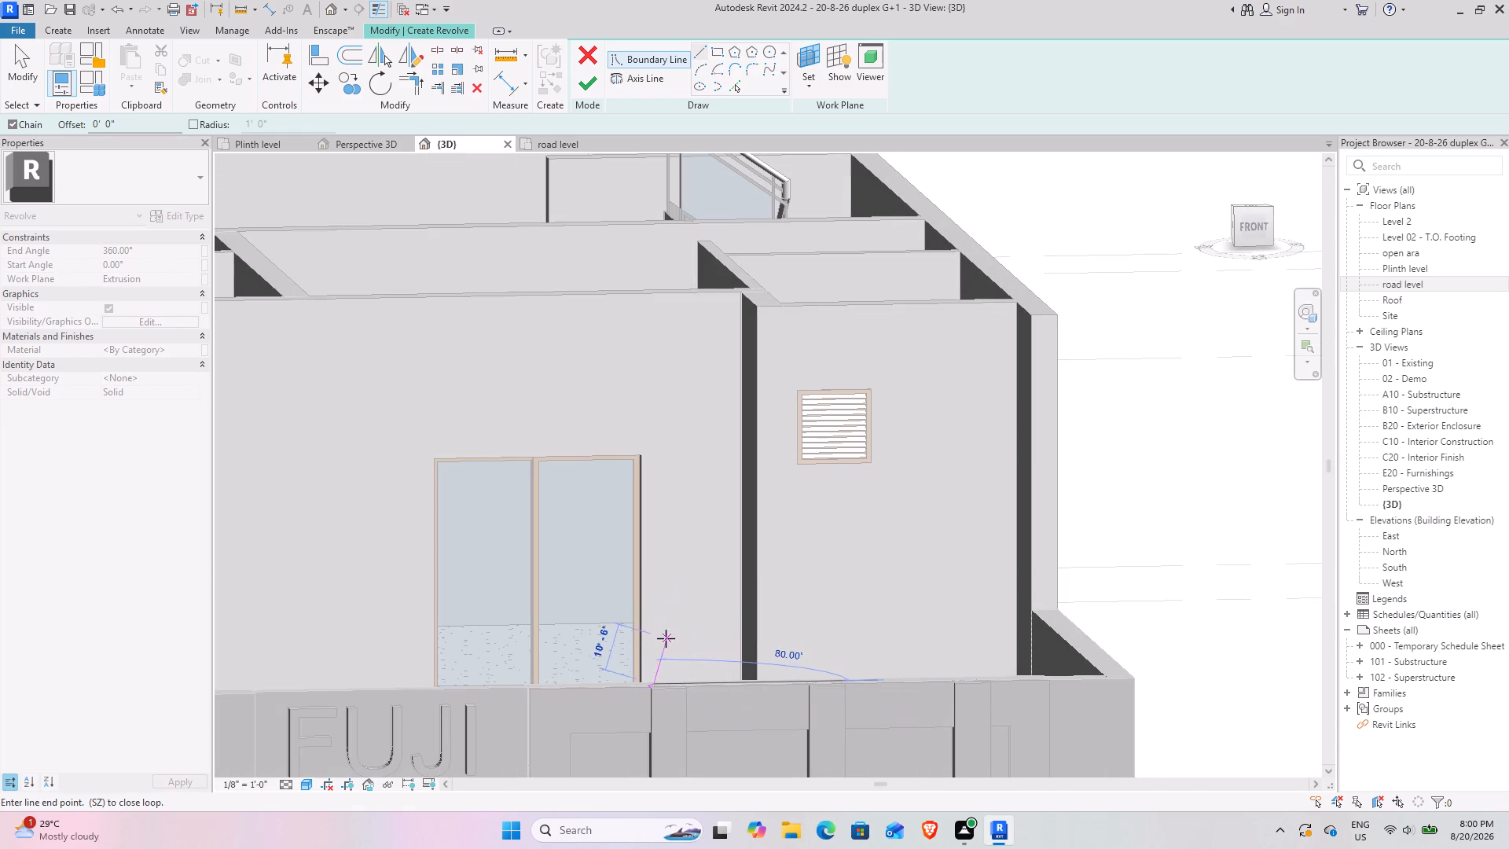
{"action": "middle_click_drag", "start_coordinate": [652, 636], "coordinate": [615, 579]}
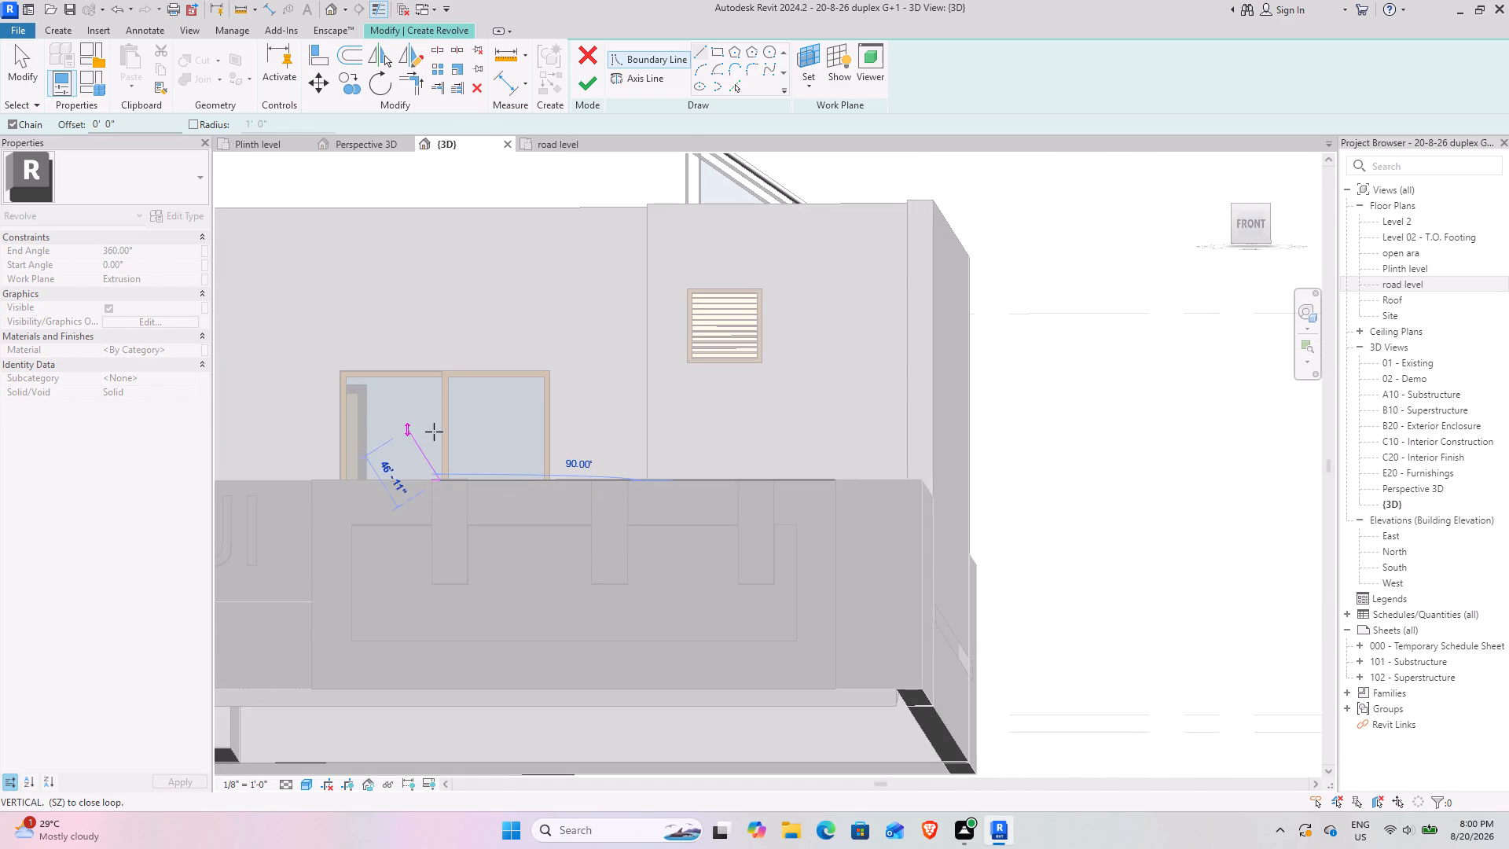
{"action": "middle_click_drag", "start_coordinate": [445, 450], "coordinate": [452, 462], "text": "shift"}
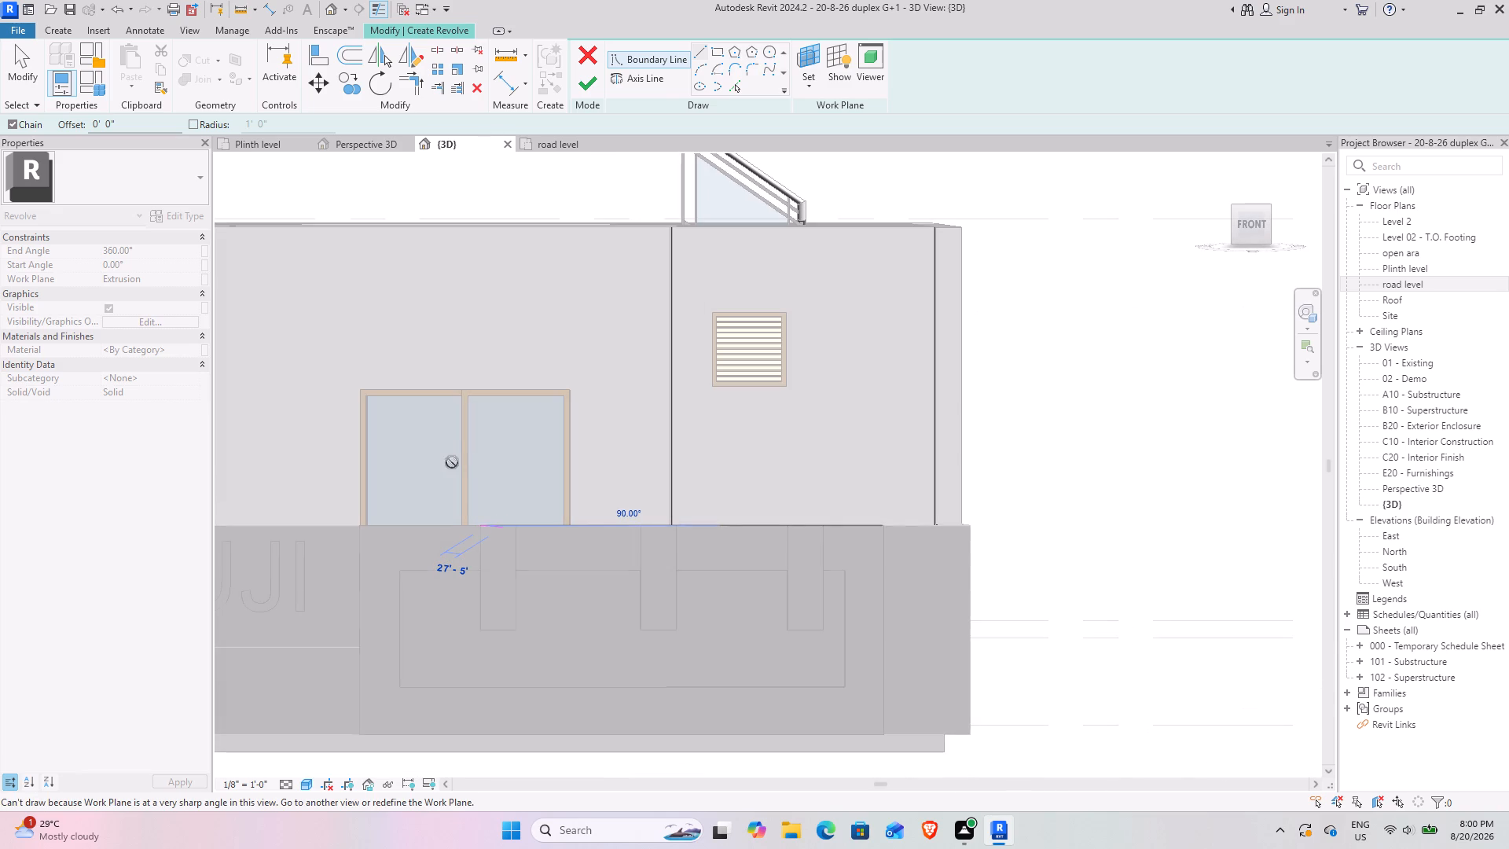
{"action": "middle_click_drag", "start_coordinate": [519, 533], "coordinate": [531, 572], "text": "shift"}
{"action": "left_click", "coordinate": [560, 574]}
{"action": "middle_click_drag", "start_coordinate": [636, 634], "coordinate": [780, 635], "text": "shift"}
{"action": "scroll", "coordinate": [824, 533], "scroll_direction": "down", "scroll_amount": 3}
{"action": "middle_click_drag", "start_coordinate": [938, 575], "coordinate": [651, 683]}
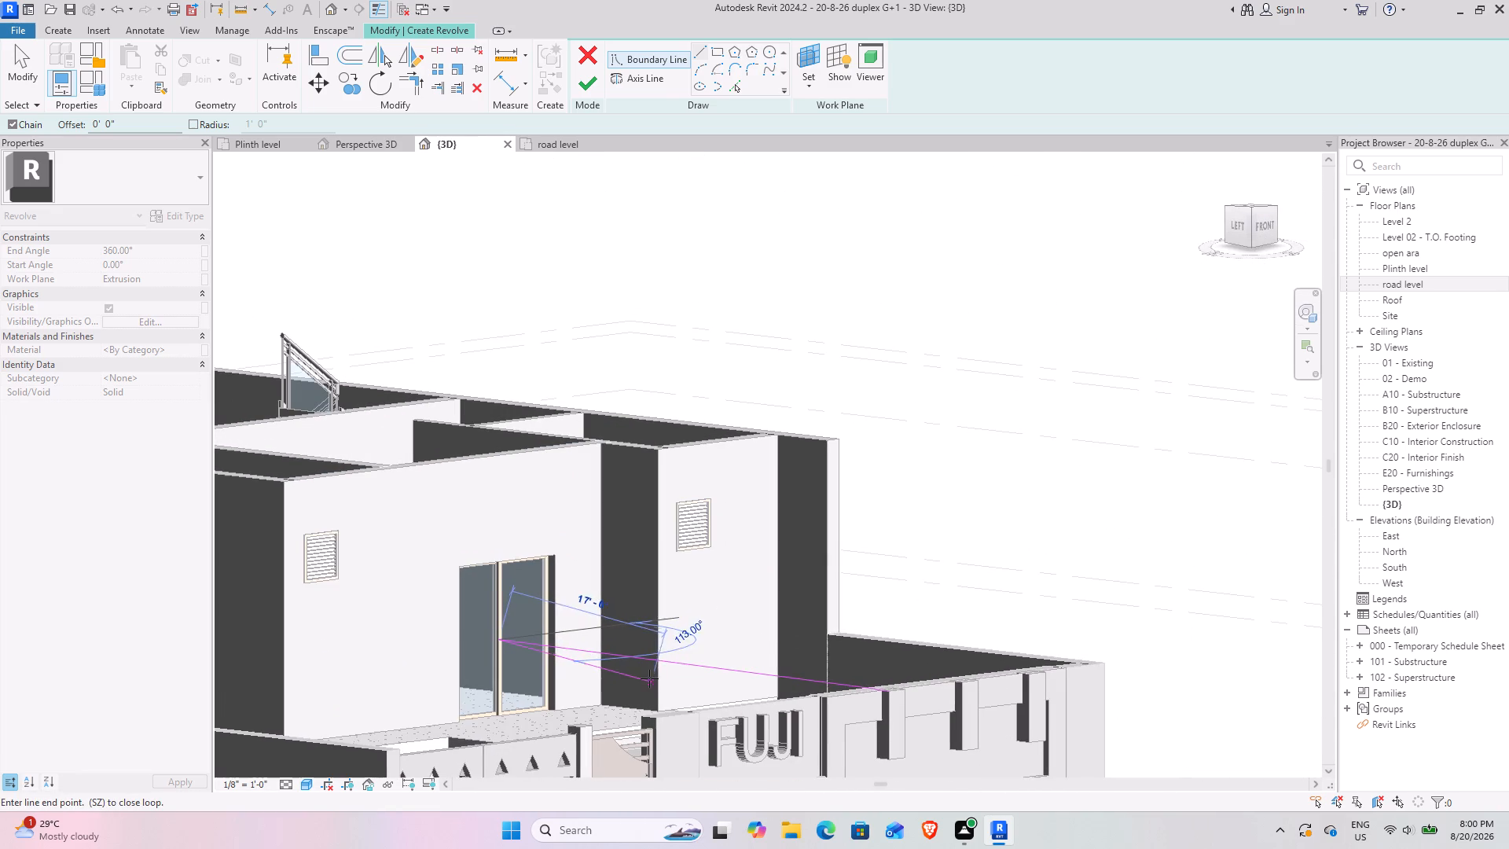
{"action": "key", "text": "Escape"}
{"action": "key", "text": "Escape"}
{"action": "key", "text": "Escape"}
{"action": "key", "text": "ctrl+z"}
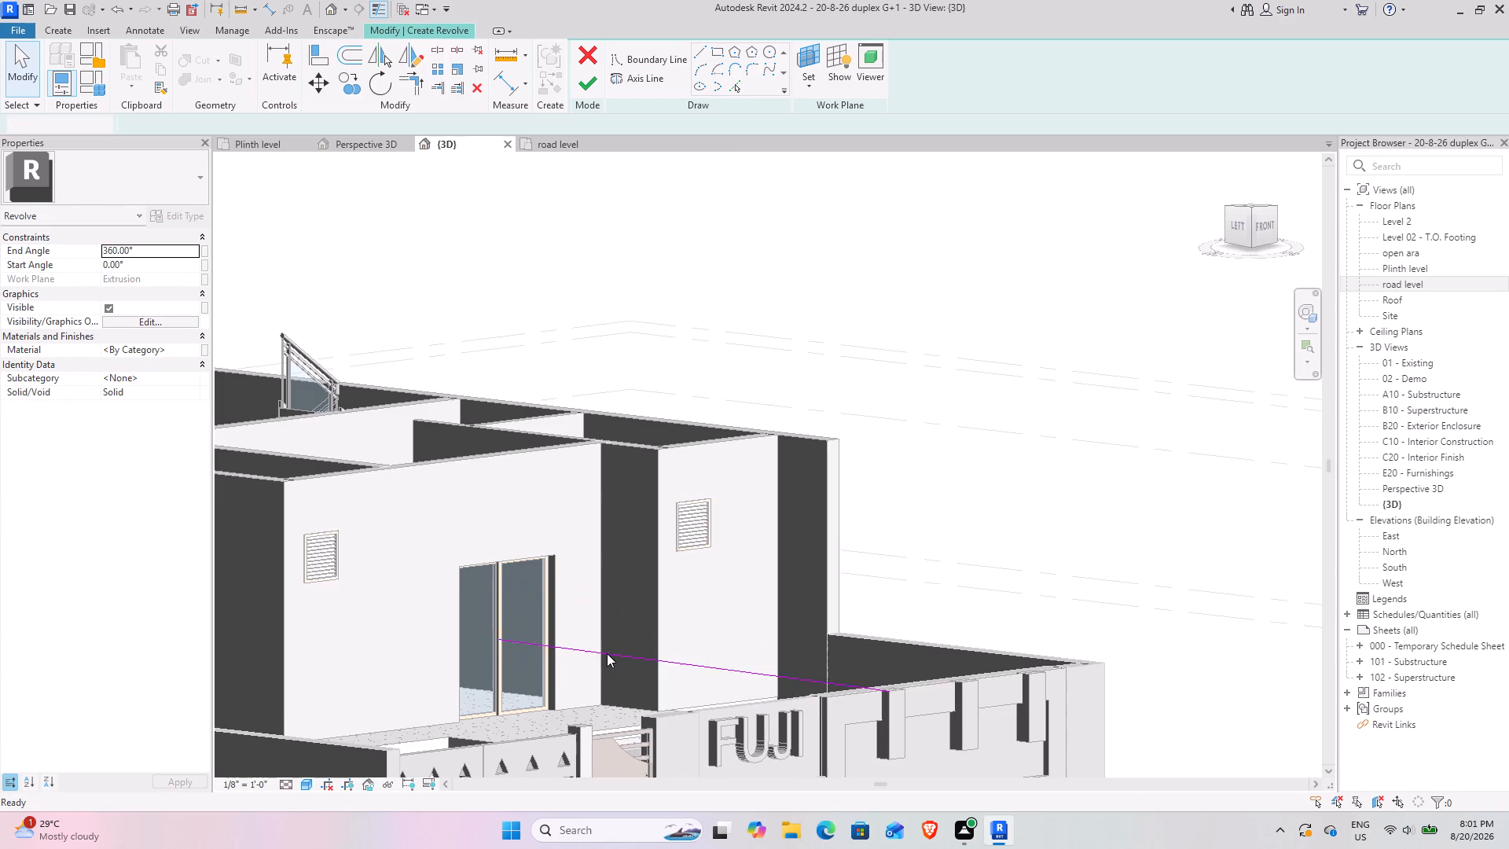
Return to the block beside the FUJI sign and discard the whole revolve sketch, staying in the in-place model.
{"action": "scroll", "coordinate": [1085, 616], "scroll_direction": "down", "scroll_amount": 3}
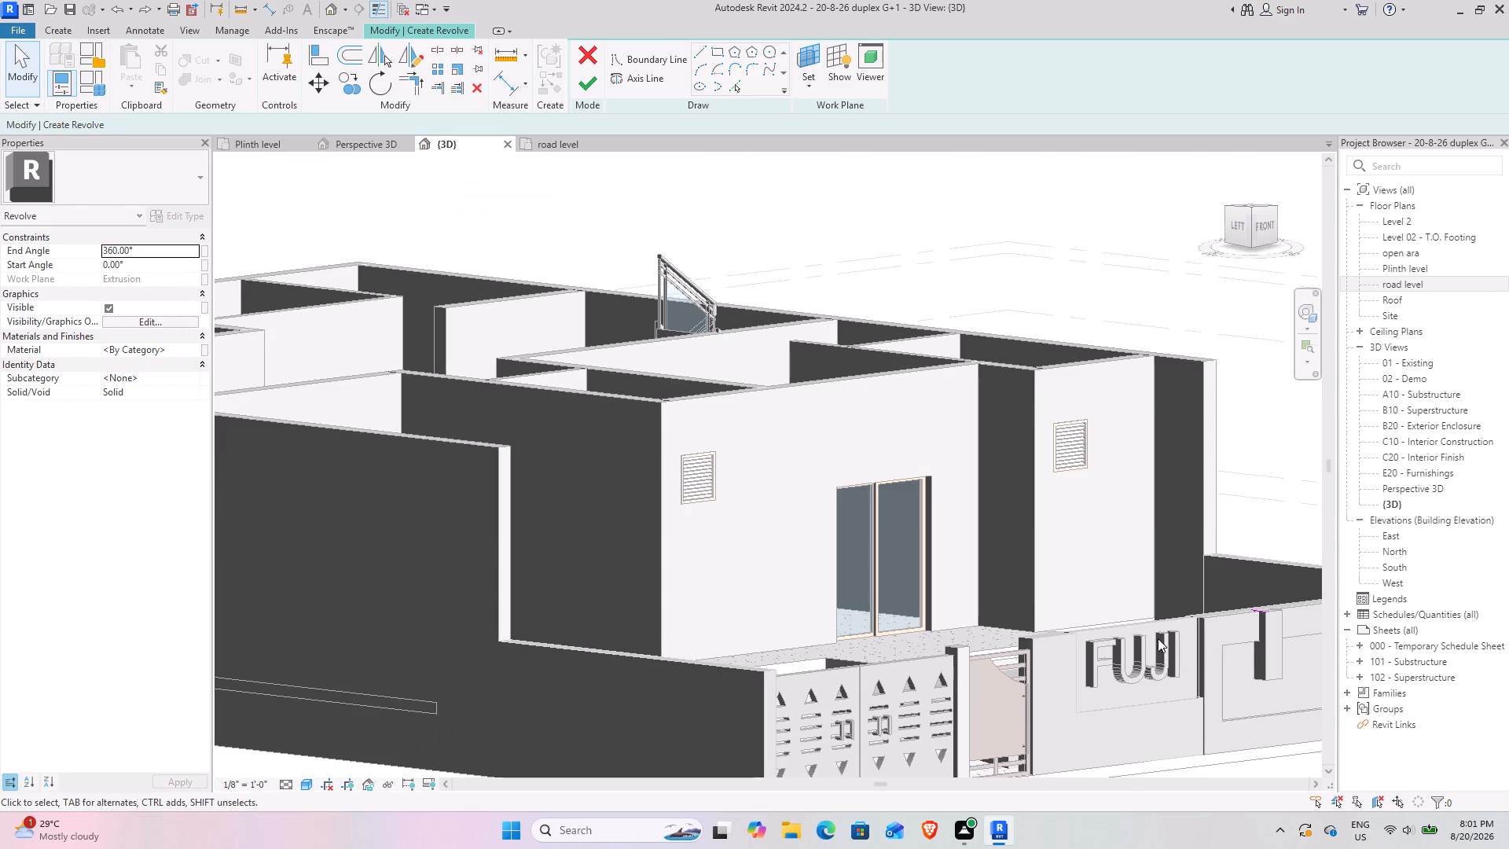
{"action": "middle_click_drag", "start_coordinate": [1140, 638], "coordinate": [1075, 685], "text": "shift"}
{"action": "middle_click_drag", "start_coordinate": [1071, 686], "coordinate": [964, 509]}
{"action": "scroll", "coordinate": [973, 554], "scroll_direction": "up", "scroll_amount": 2}
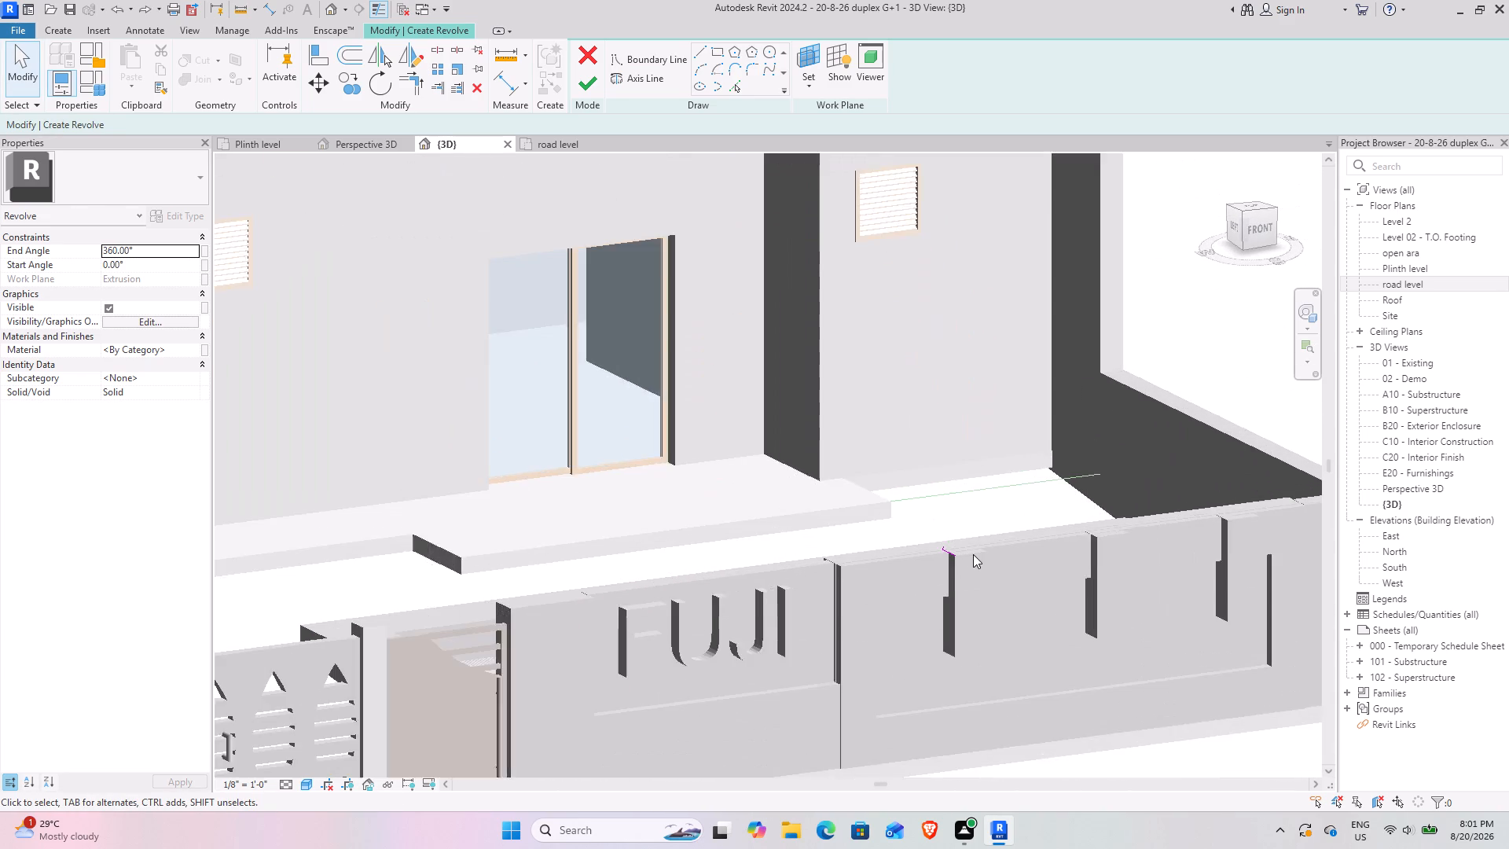
{"action": "scroll", "coordinate": [973, 554], "scroll_direction": "up", "scroll_amount": 8}
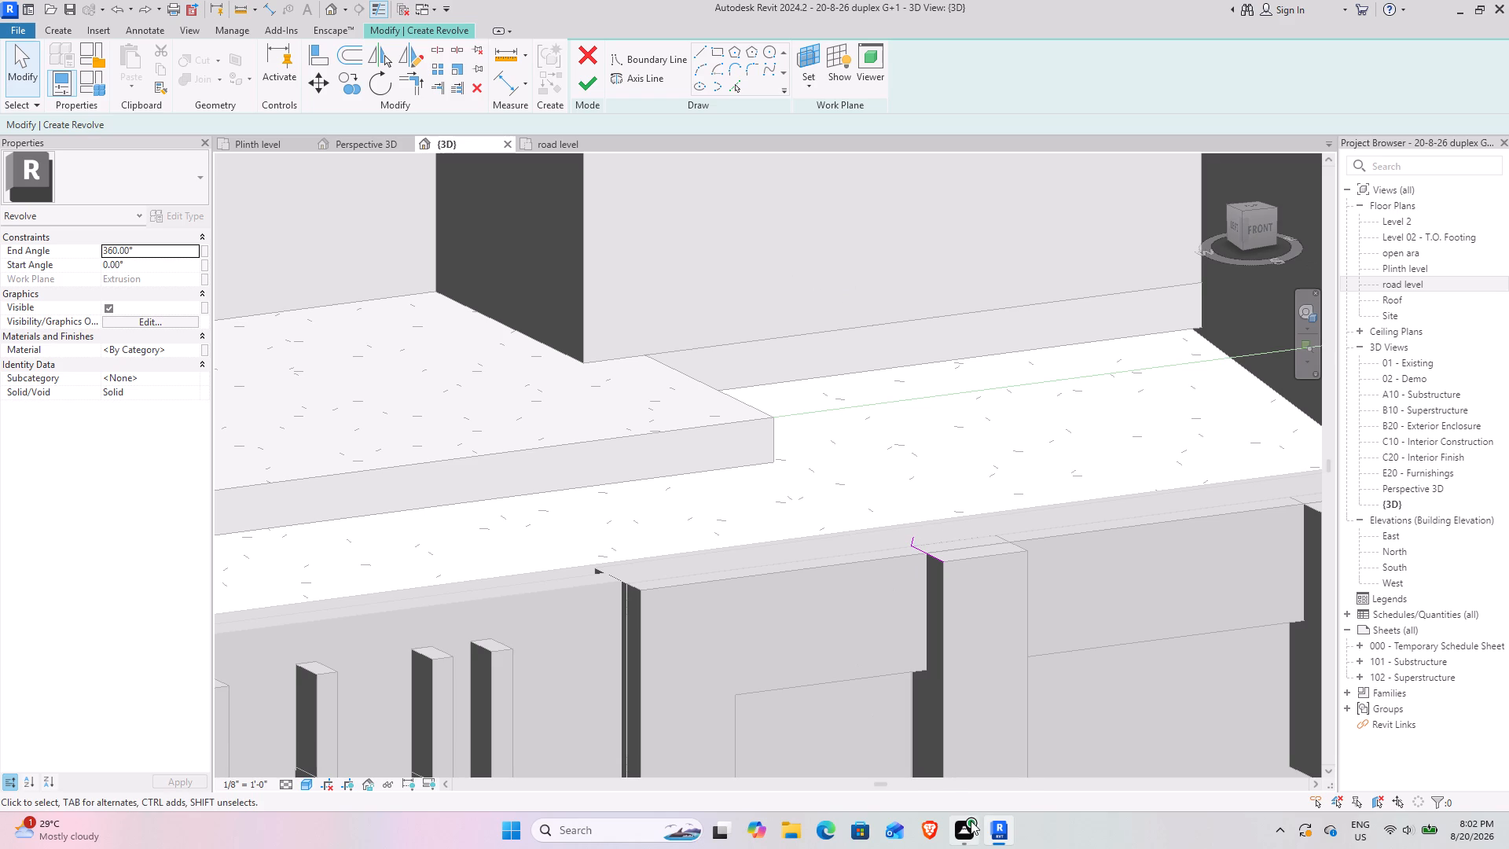
{"action": "left_click", "coordinate": [597, 46]}
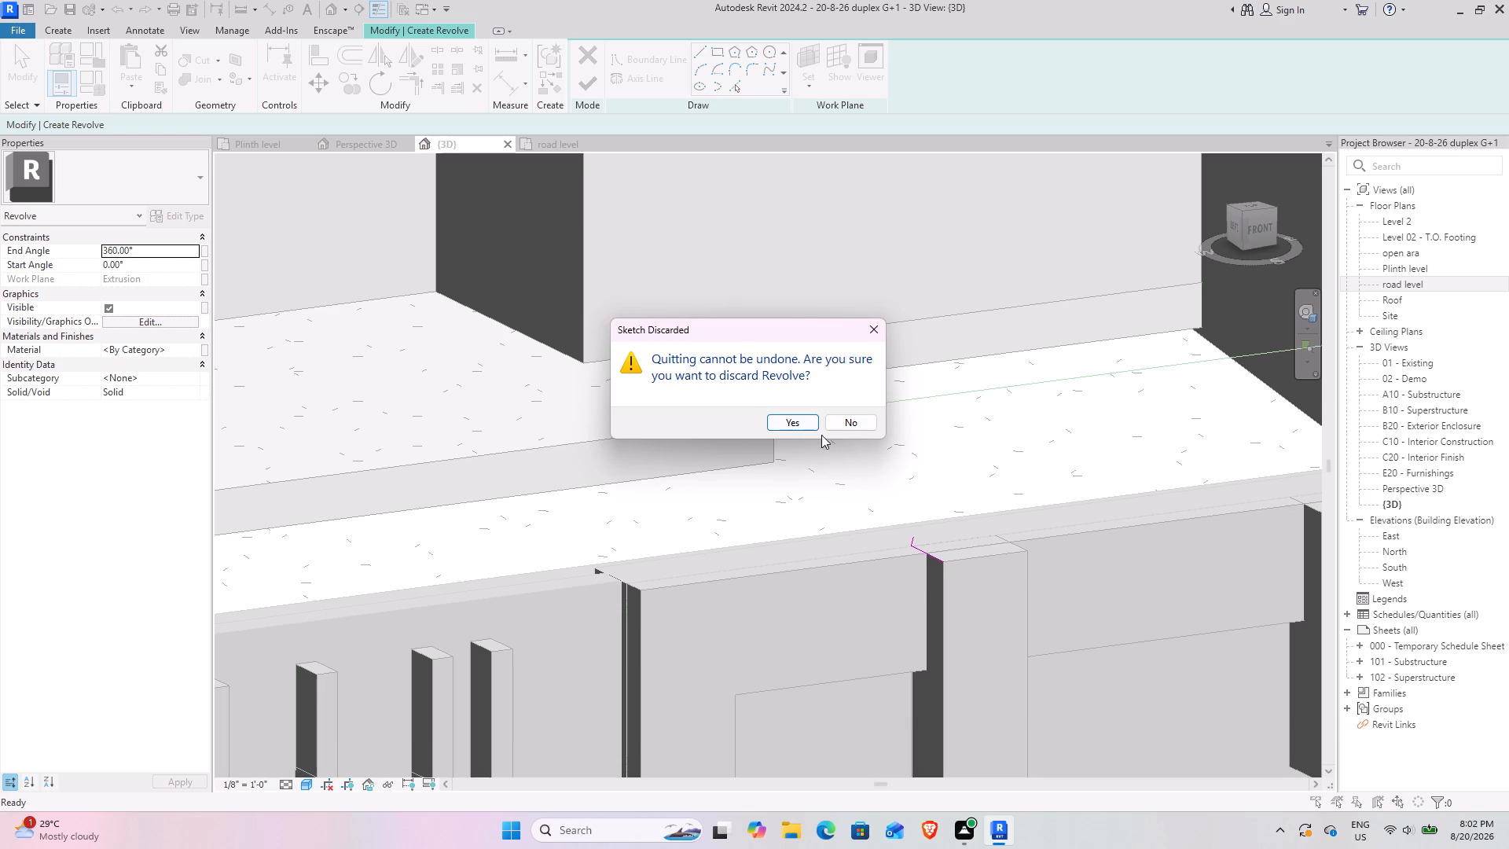
{"action": "left_click", "coordinate": [796, 423]}
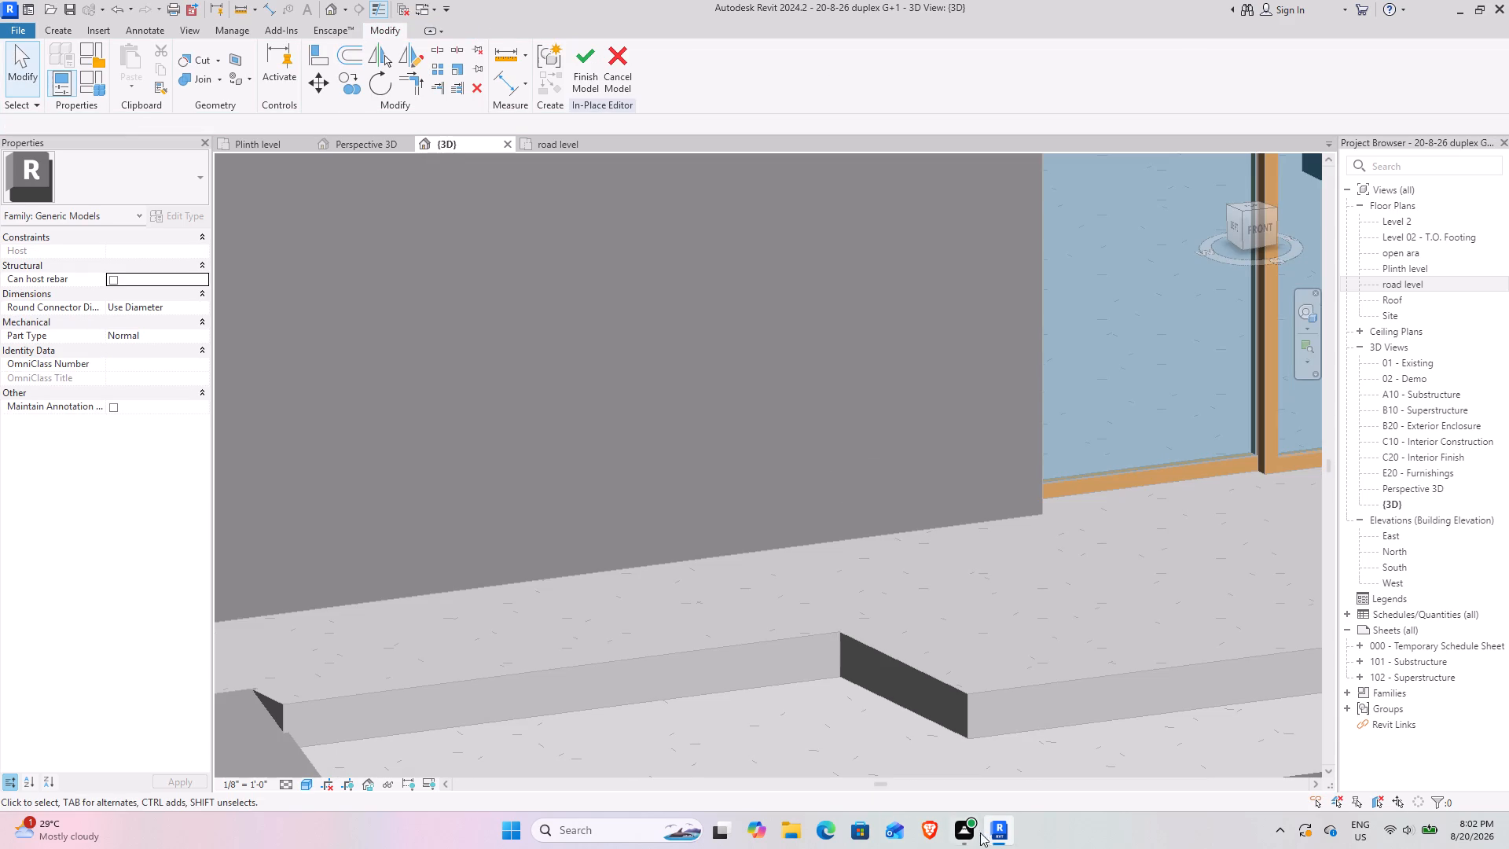
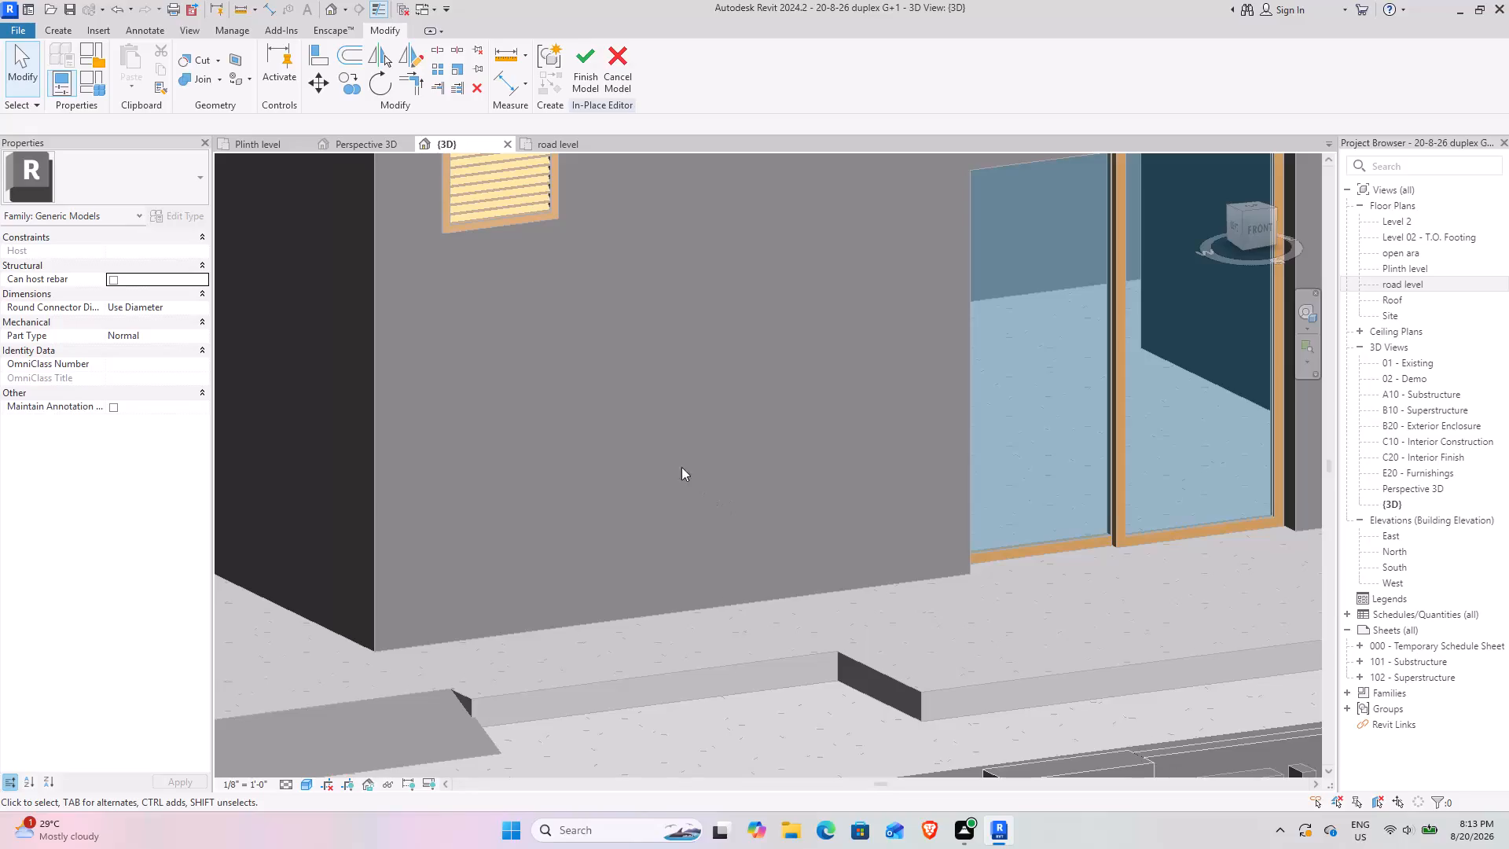
Examine the front boundary wall from the gate and FUJI sign to the framed section with the three projecting blocks.
{"action": "scroll", "coordinate": [601, 393], "scroll_direction": "down", "scroll_amount": 4}
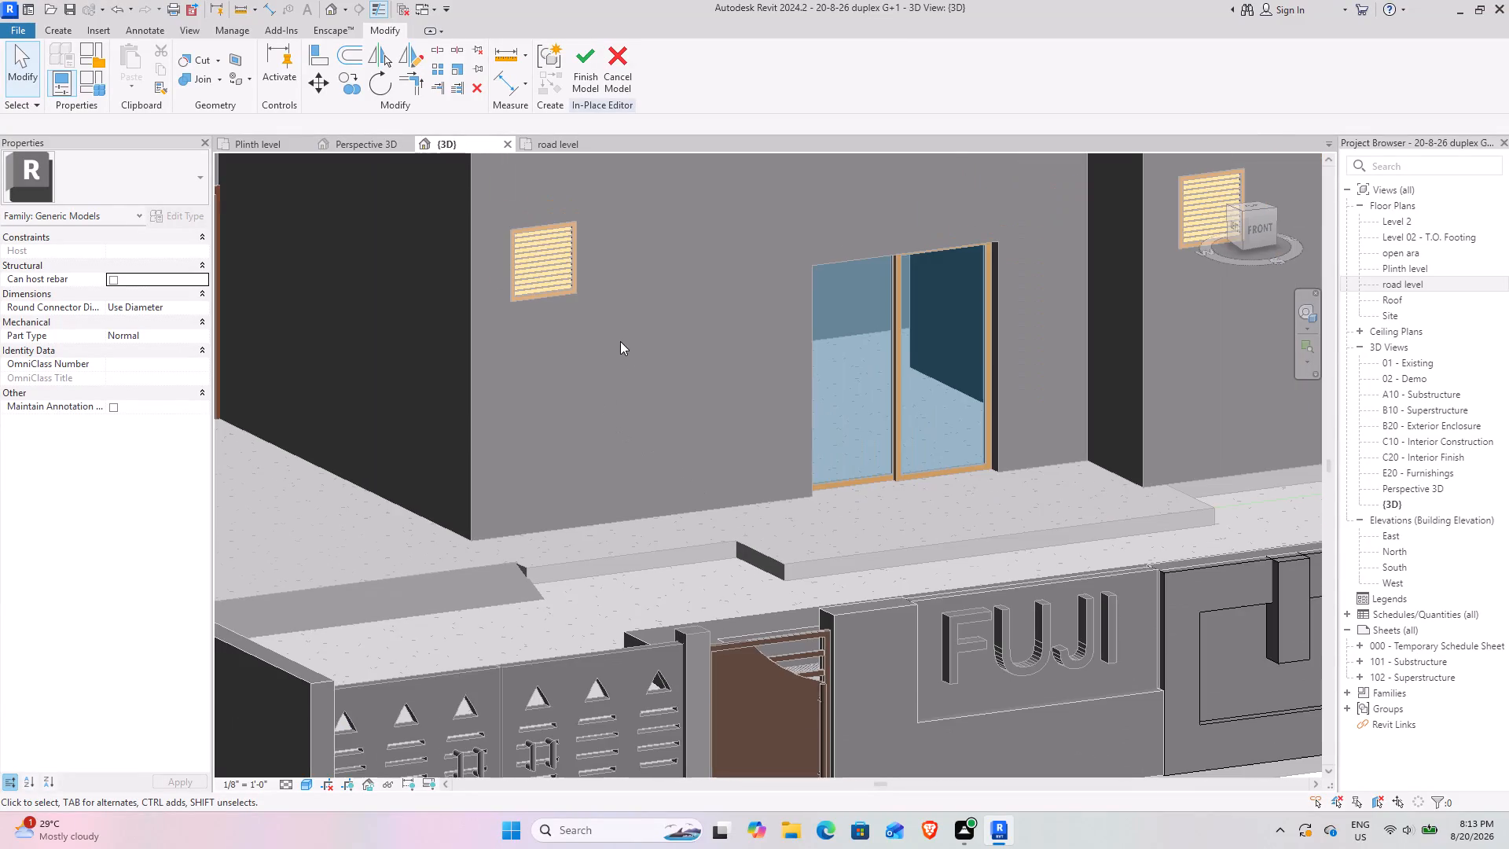
{"action": "middle_click_drag", "start_coordinate": [637, 356], "coordinate": [513, 343]}
{"action": "scroll", "coordinate": [698, 480], "scroll_direction": "down", "scroll_amount": 2}
{"action": "middle_click_drag", "start_coordinate": [899, 516], "coordinate": [755, 504]}
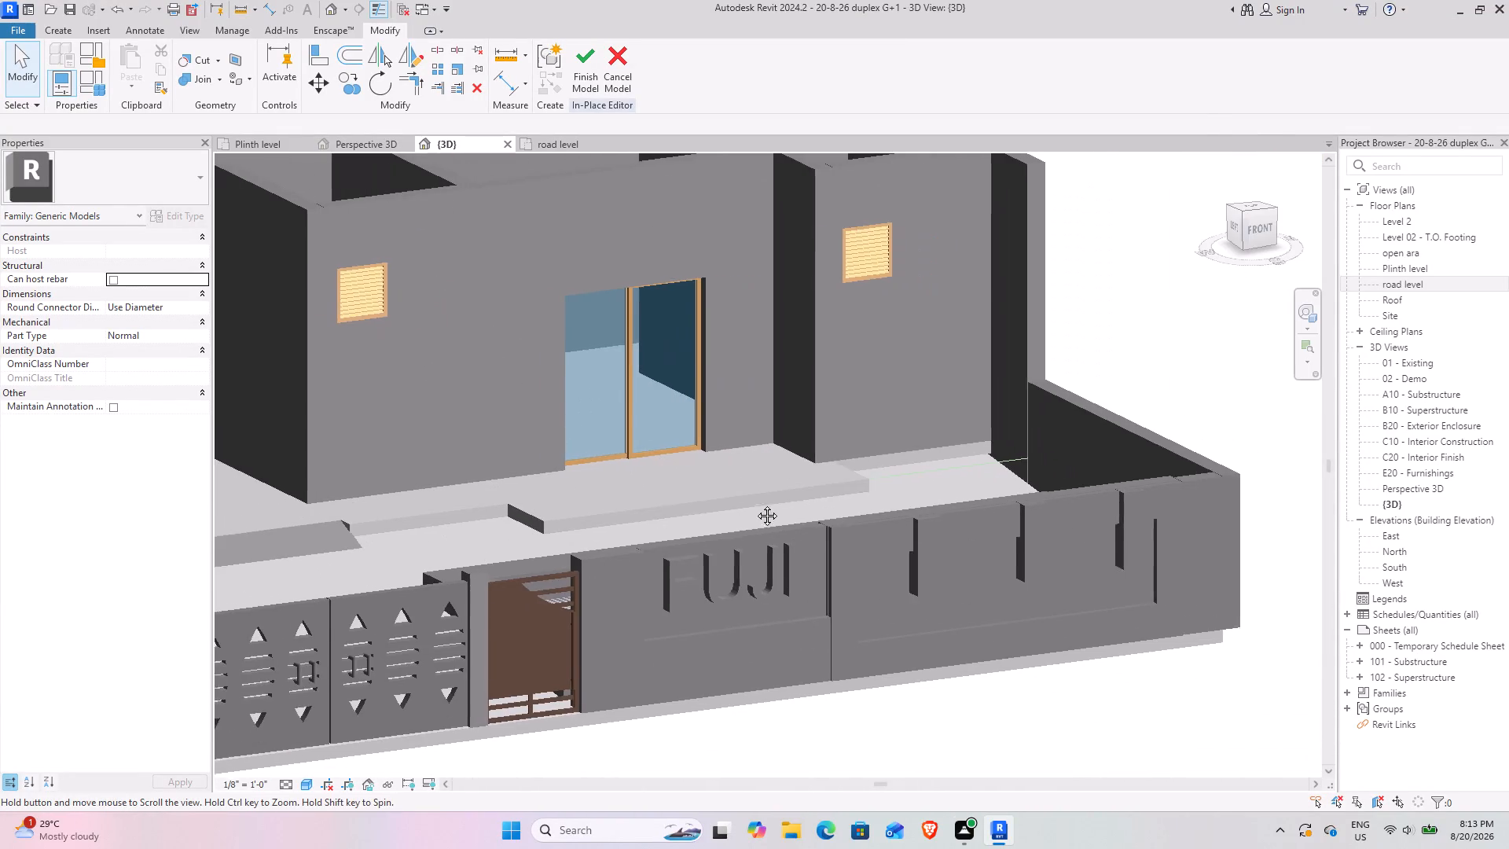
{"action": "middle_click_drag", "start_coordinate": [755, 504], "coordinate": [751, 504]}
{"action": "scroll", "coordinate": [981, 539], "scroll_direction": "up", "scroll_amount": 3}
{"action": "middle_click_drag", "start_coordinate": [1016, 560], "coordinate": [876, 557]}
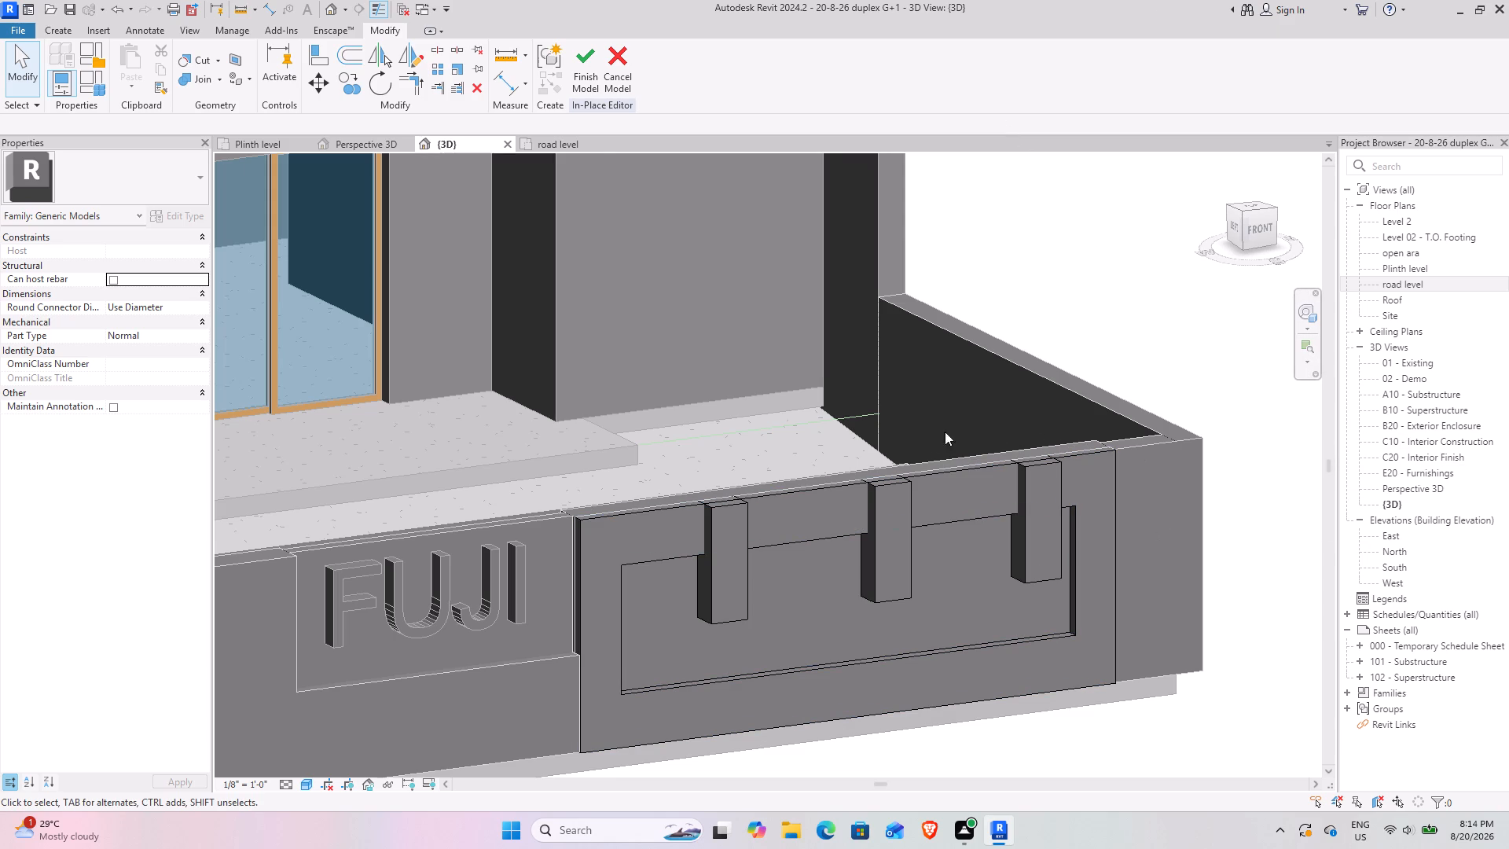
{"action": "scroll", "coordinate": [917, 440], "scroll_direction": "down", "scroll_amount": 3}
{"action": "middle_click_drag", "start_coordinate": [898, 463], "coordinate": [943, 333]}
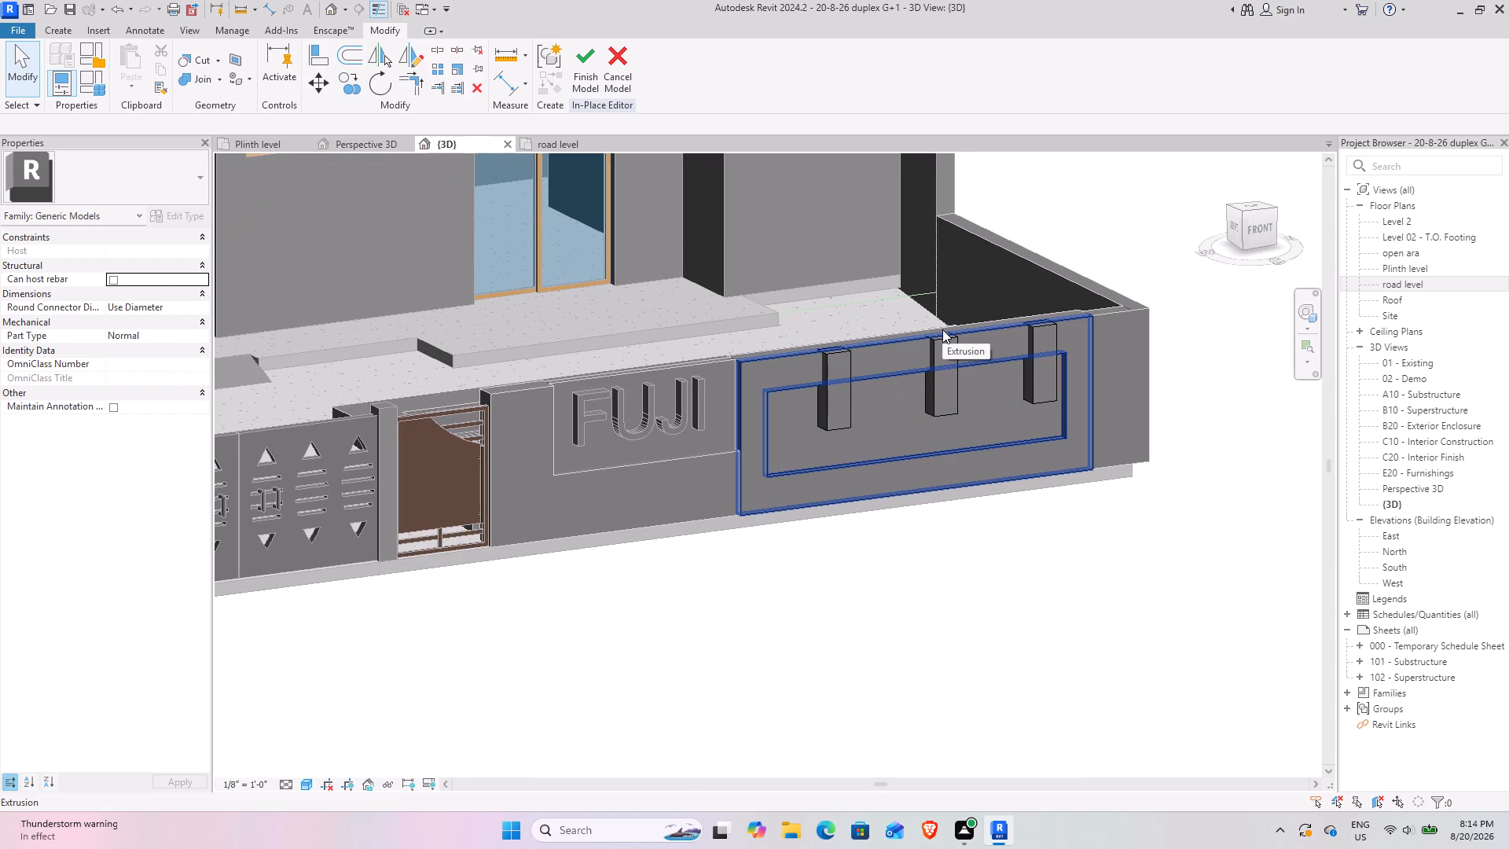
{"action": "scroll", "coordinate": [843, 359], "scroll_direction": "up", "scroll_amount": 3}
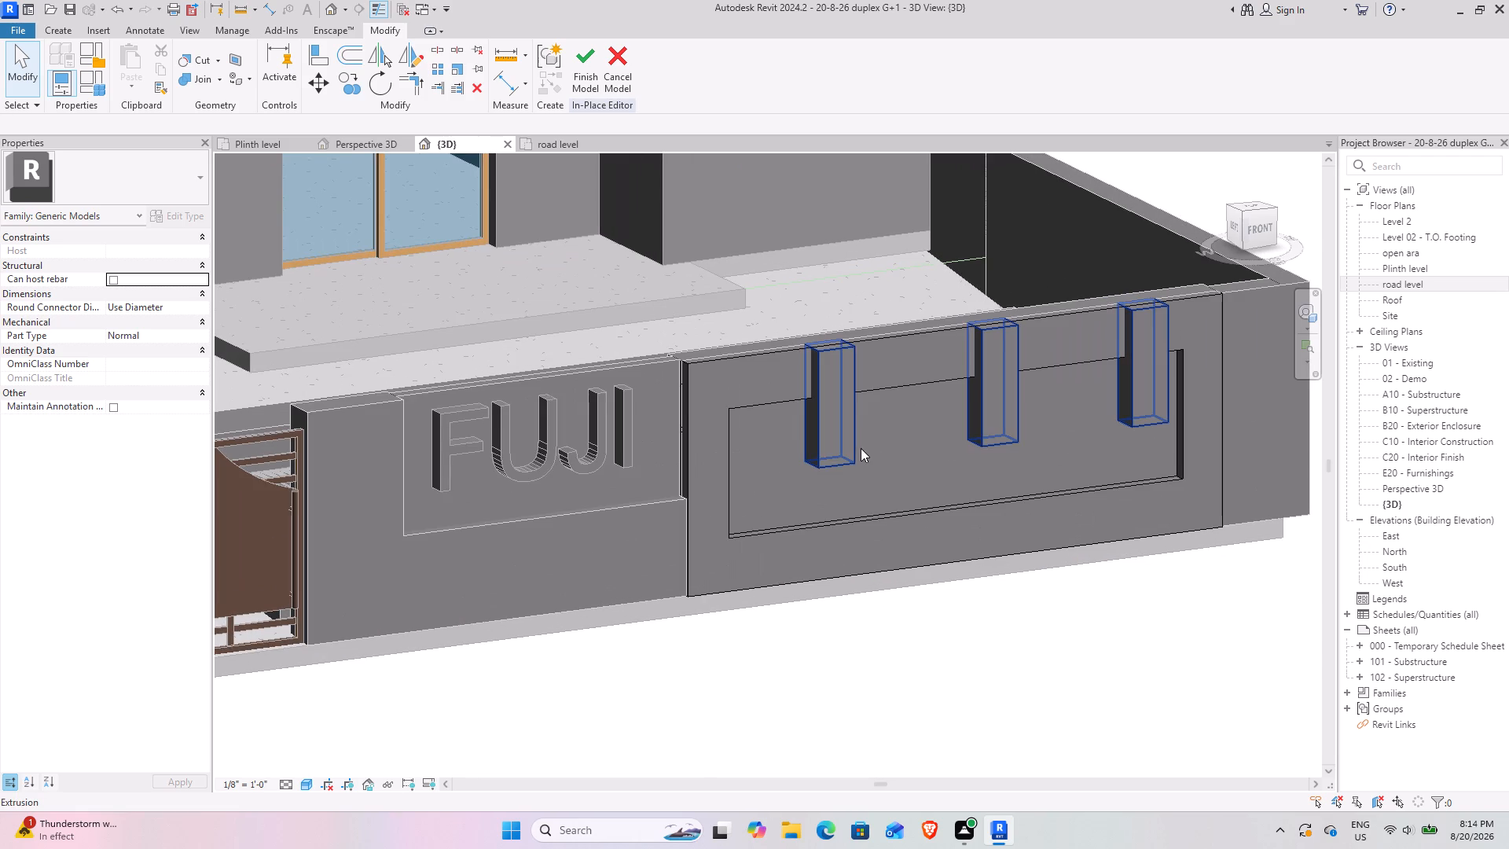
{"action": "middle_click_drag", "start_coordinate": [861, 448], "coordinate": [876, 385]}
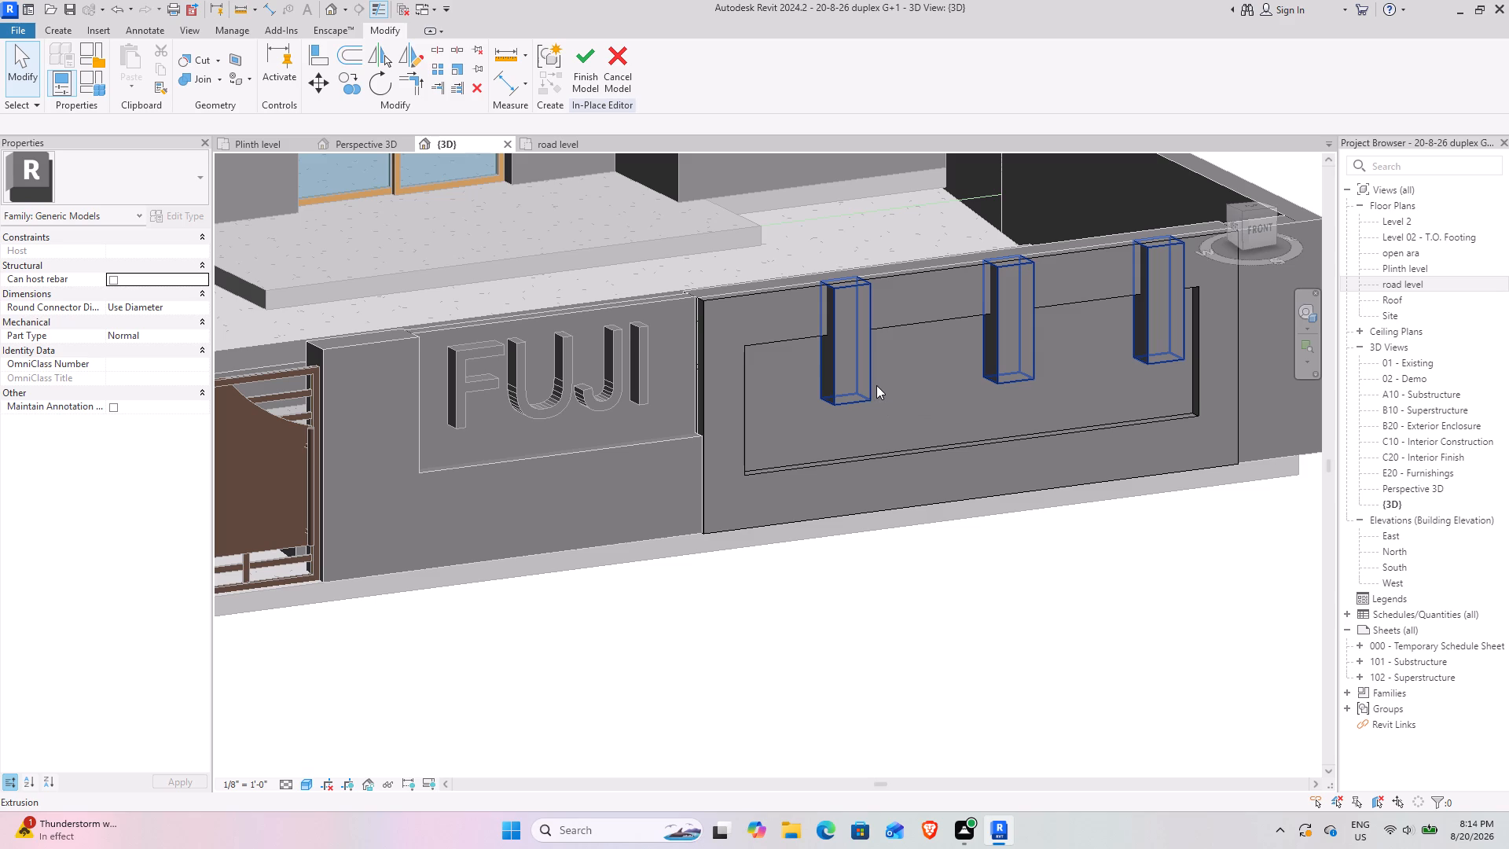
{"action": "middle_click_drag", "start_coordinate": [847, 391], "coordinate": [905, 445]}
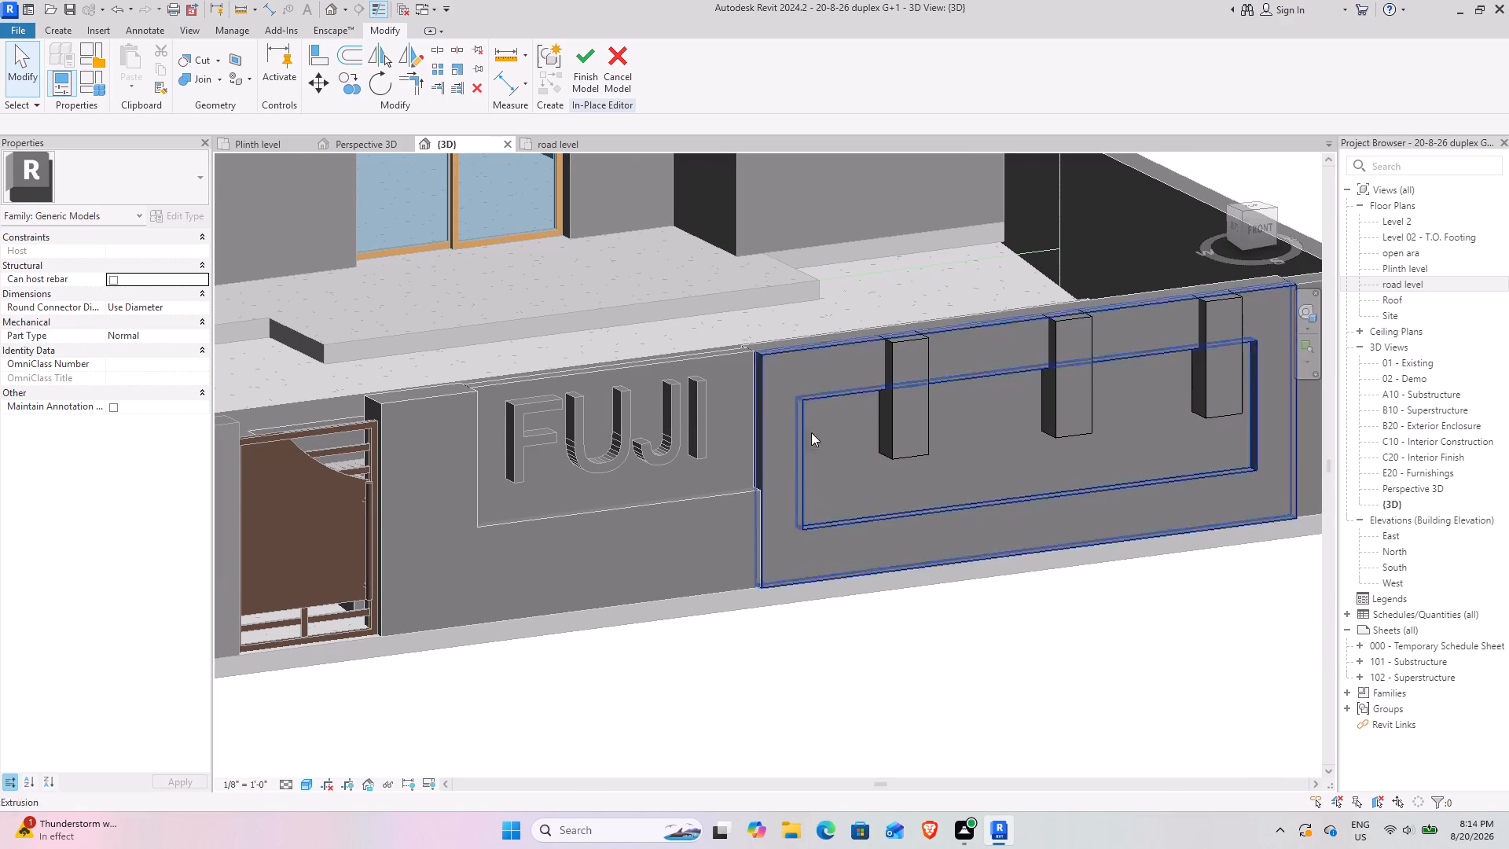
{"action": "middle_click_drag", "start_coordinate": [738, 534], "coordinate": [439, 623]}
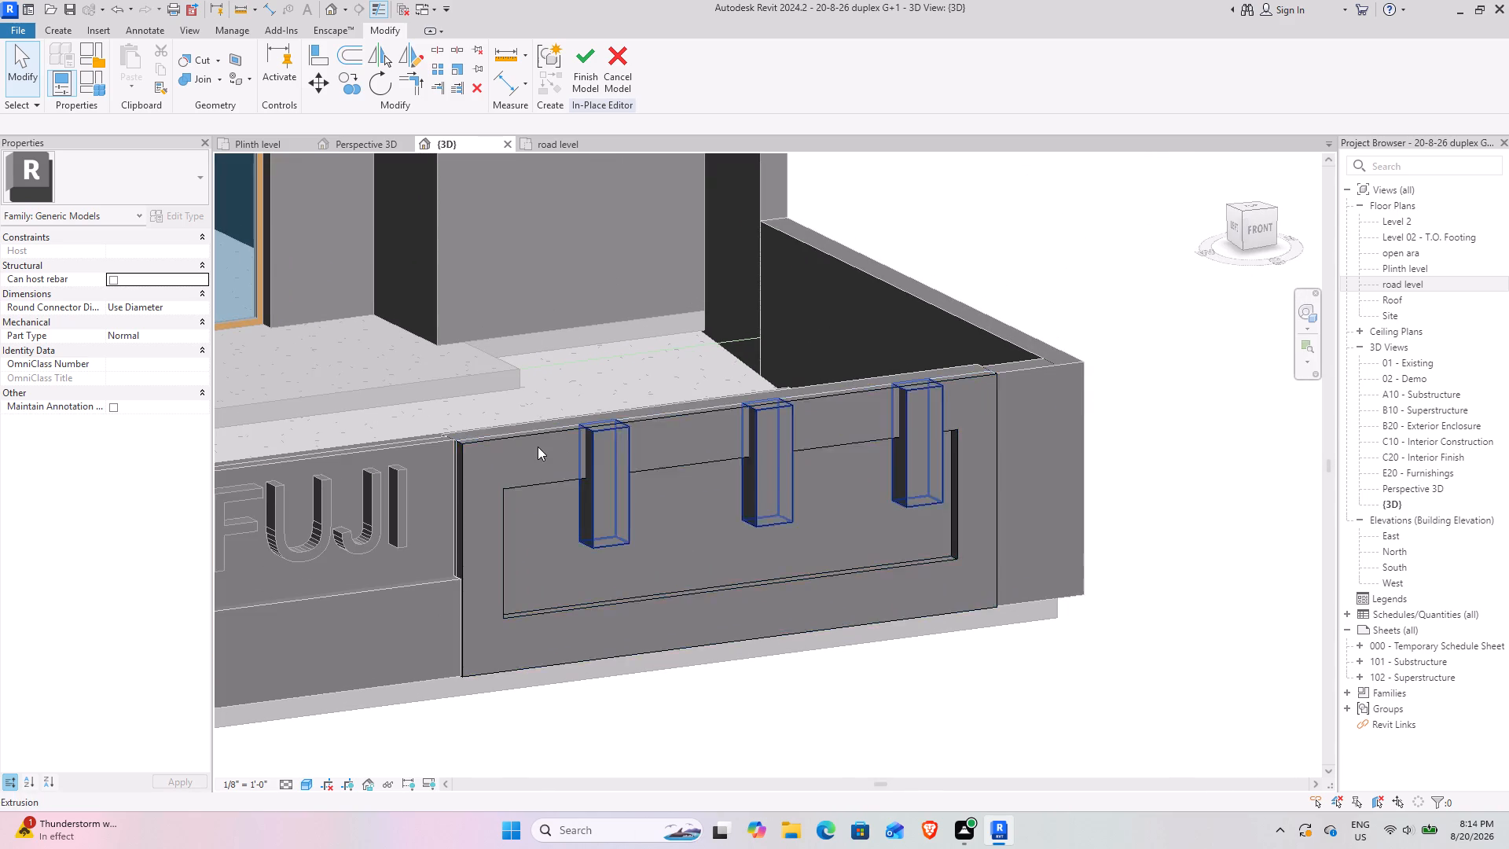
{"action": "scroll", "coordinate": [534, 445], "scroll_direction": "up", "scroll_amount": 3}
{"action": "scroll", "coordinate": [624, 418], "scroll_direction": "up", "scroll_amount": 4}
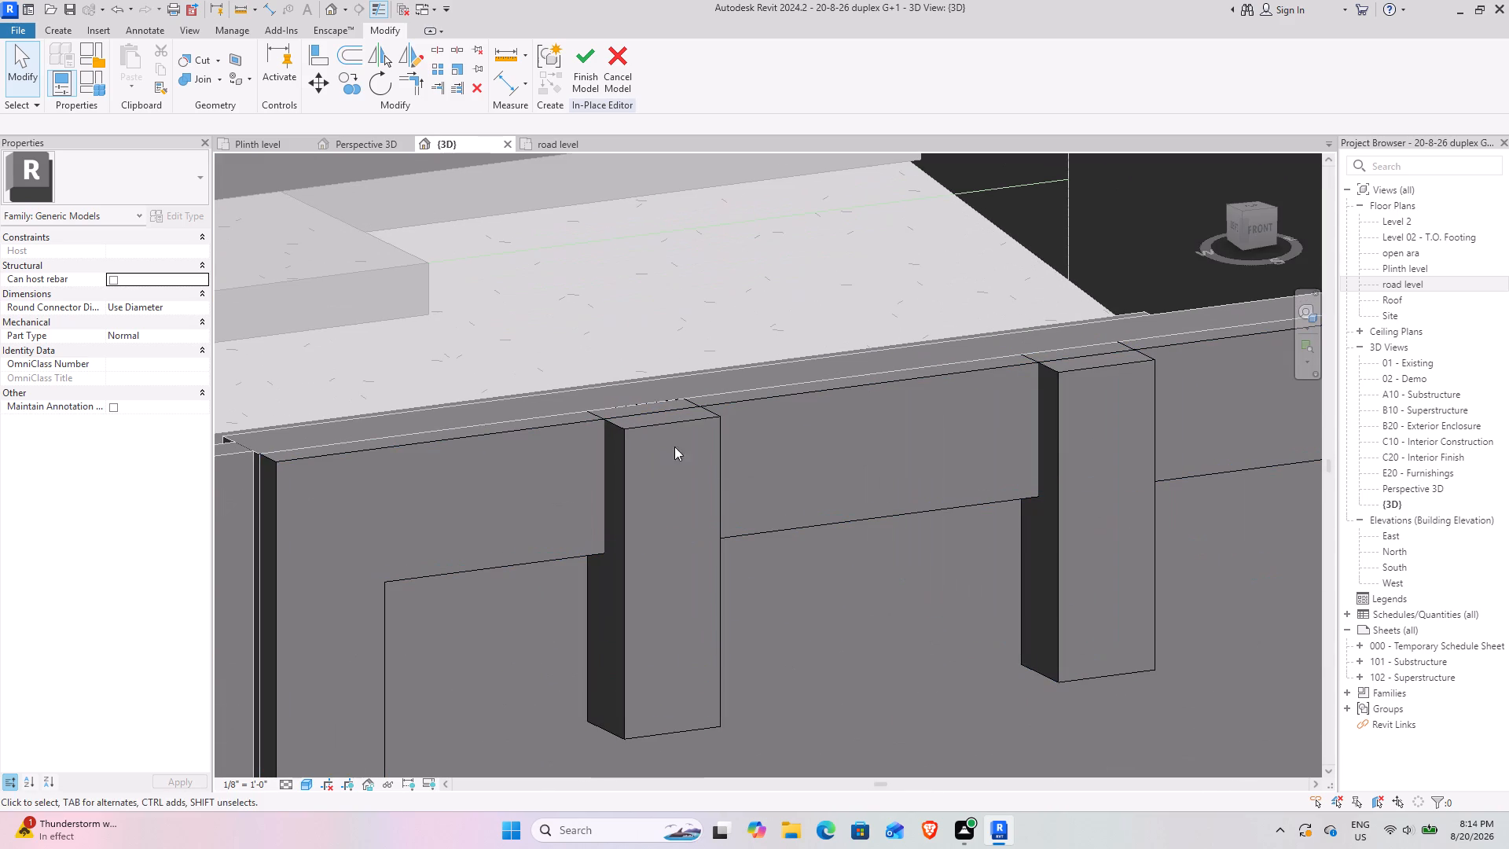
{"action": "scroll", "coordinate": [712, 439], "scroll_direction": "down", "scroll_amount": 8}
{"action": "middle_click_drag", "start_coordinate": [720, 470], "coordinate": [803, 491]}
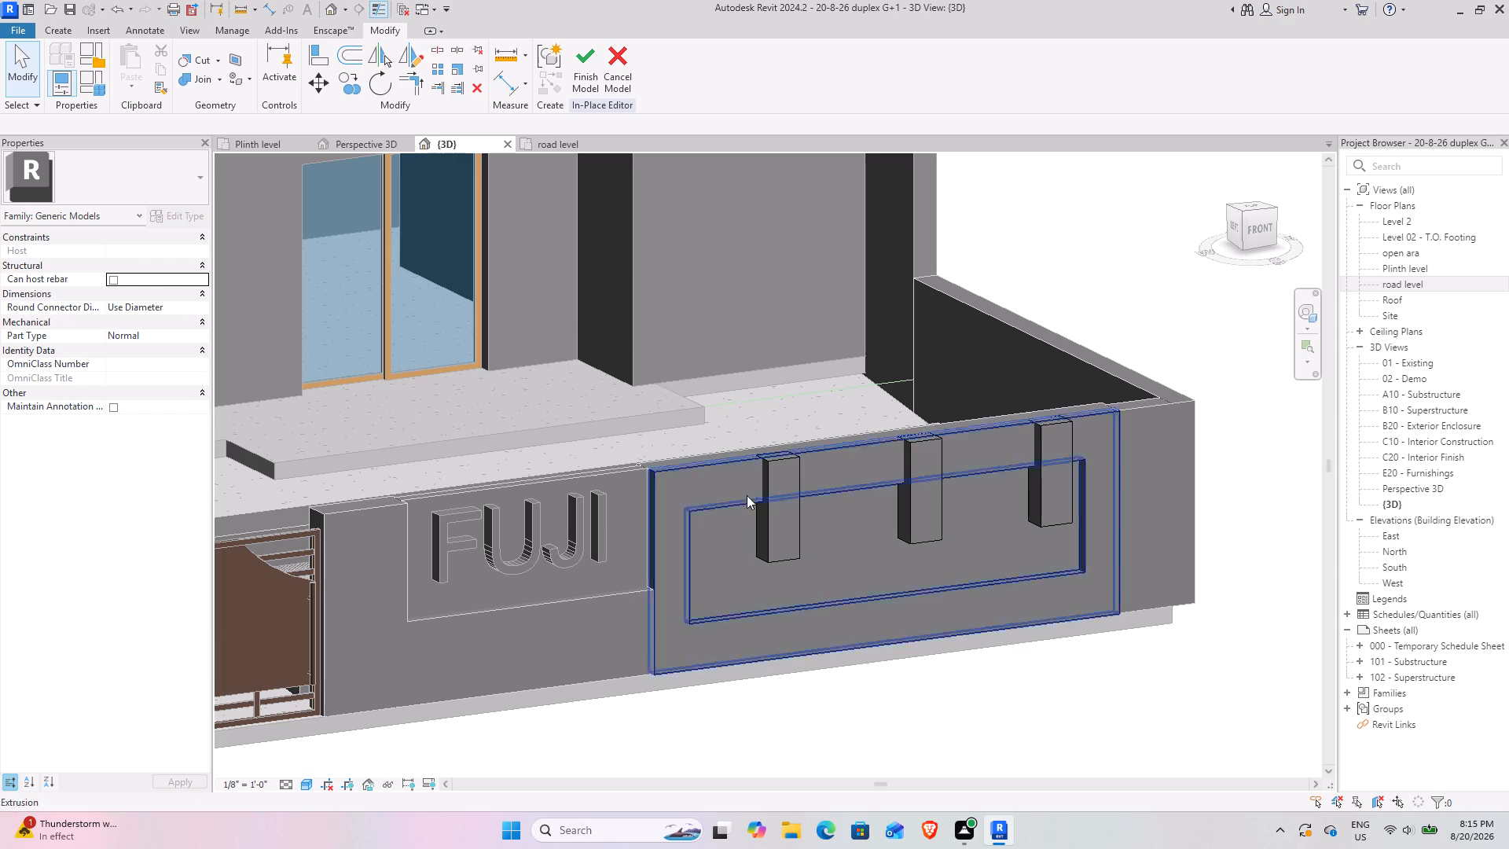
{"action": "middle_click_drag", "start_coordinate": [742, 495], "coordinate": [673, 511]}
{"action": "scroll", "coordinate": [704, 528], "scroll_direction": "up", "scroll_amount": 3}
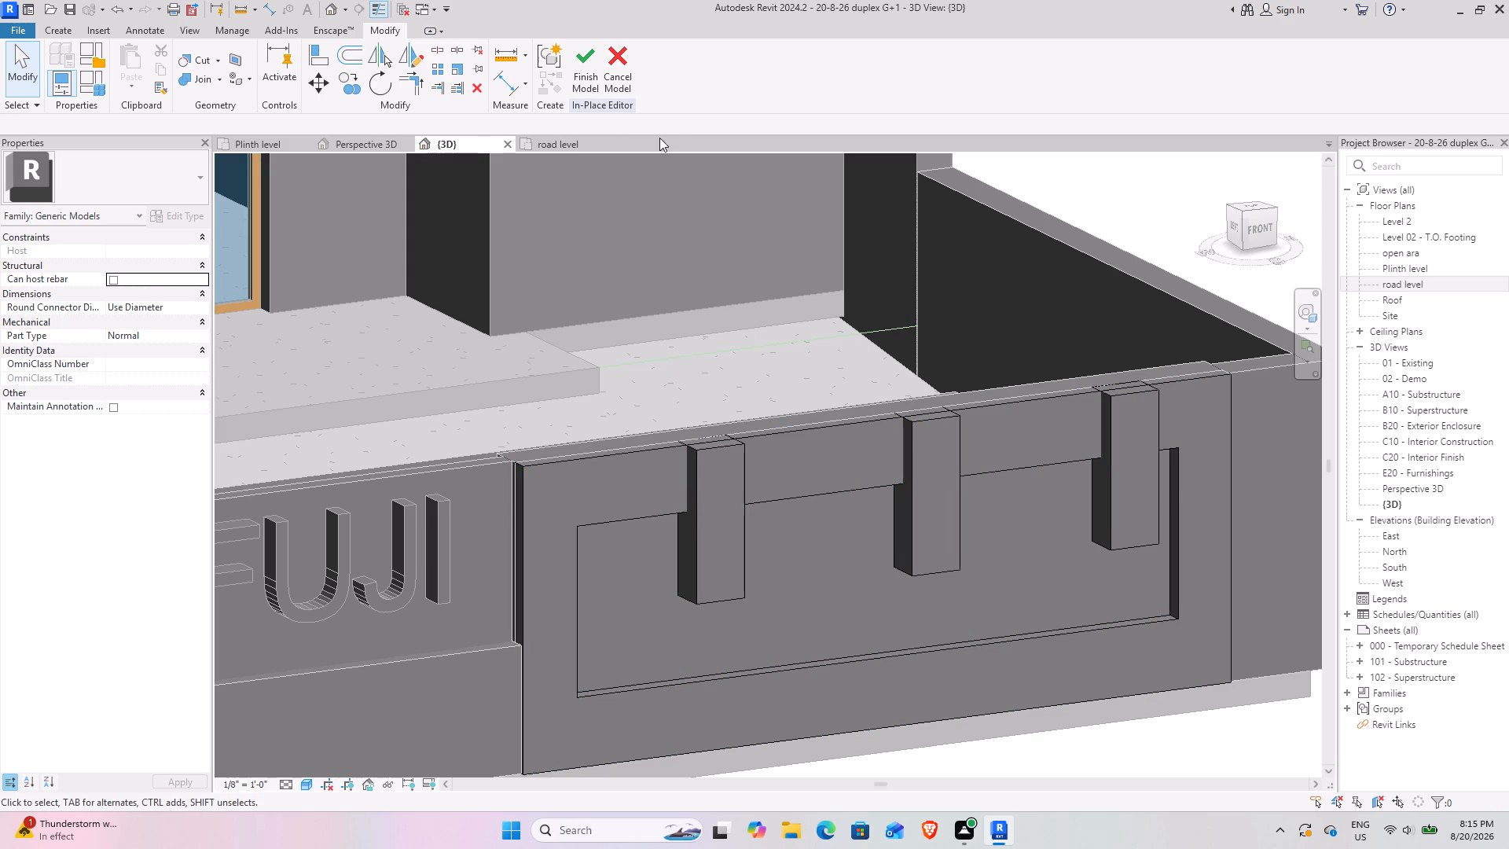
{"action": "scroll", "coordinate": [528, 394], "scroll_direction": "down", "scroll_amount": 2}
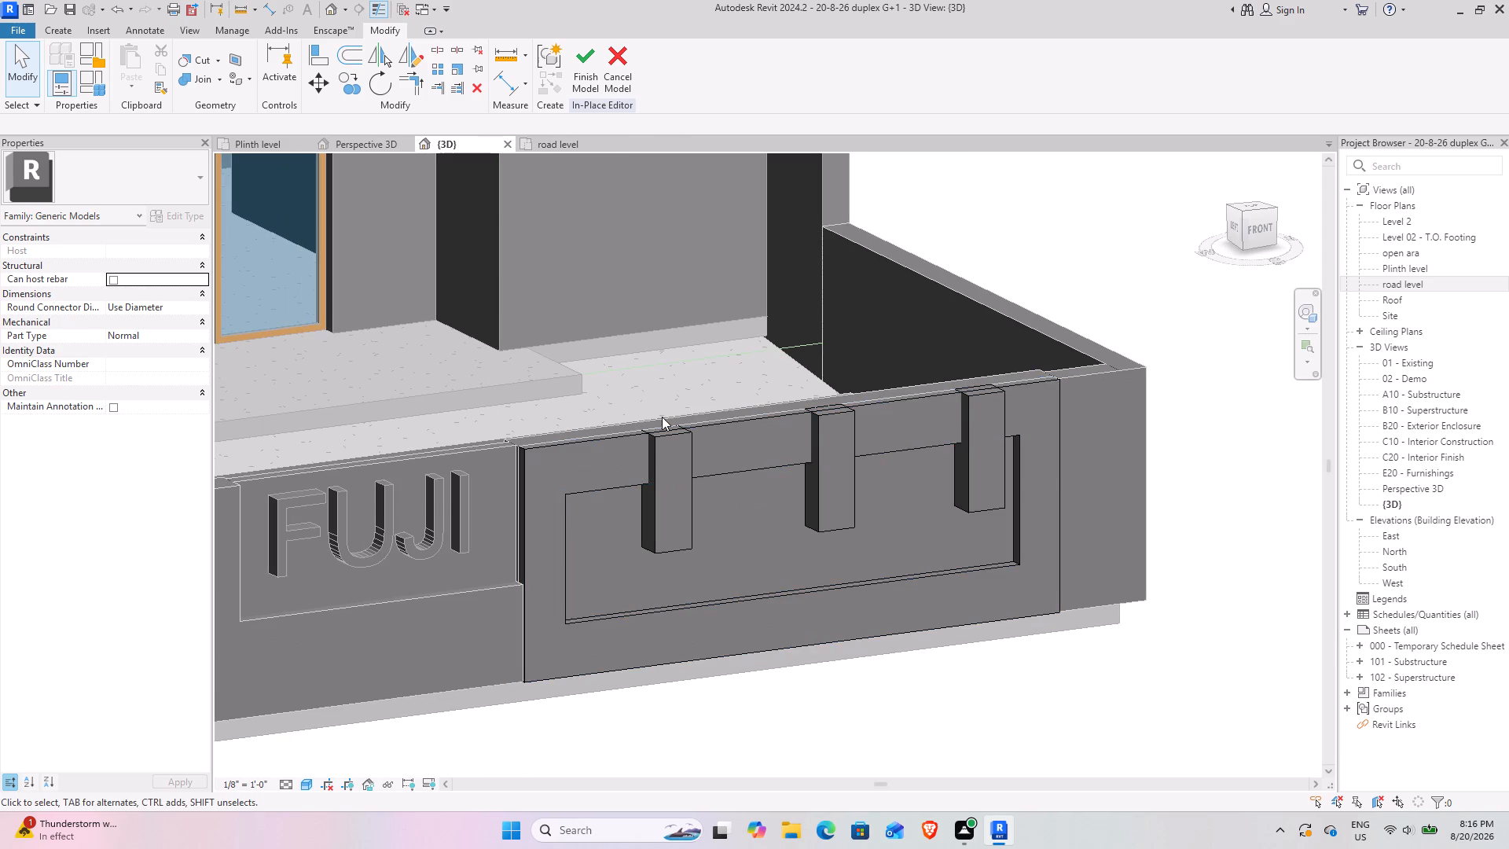
{"action": "scroll", "coordinate": [662, 417], "scroll_direction": "down", "scroll_amount": 3}
{"action": "middle_click_drag", "start_coordinate": [553, 464], "coordinate": [636, 502]}
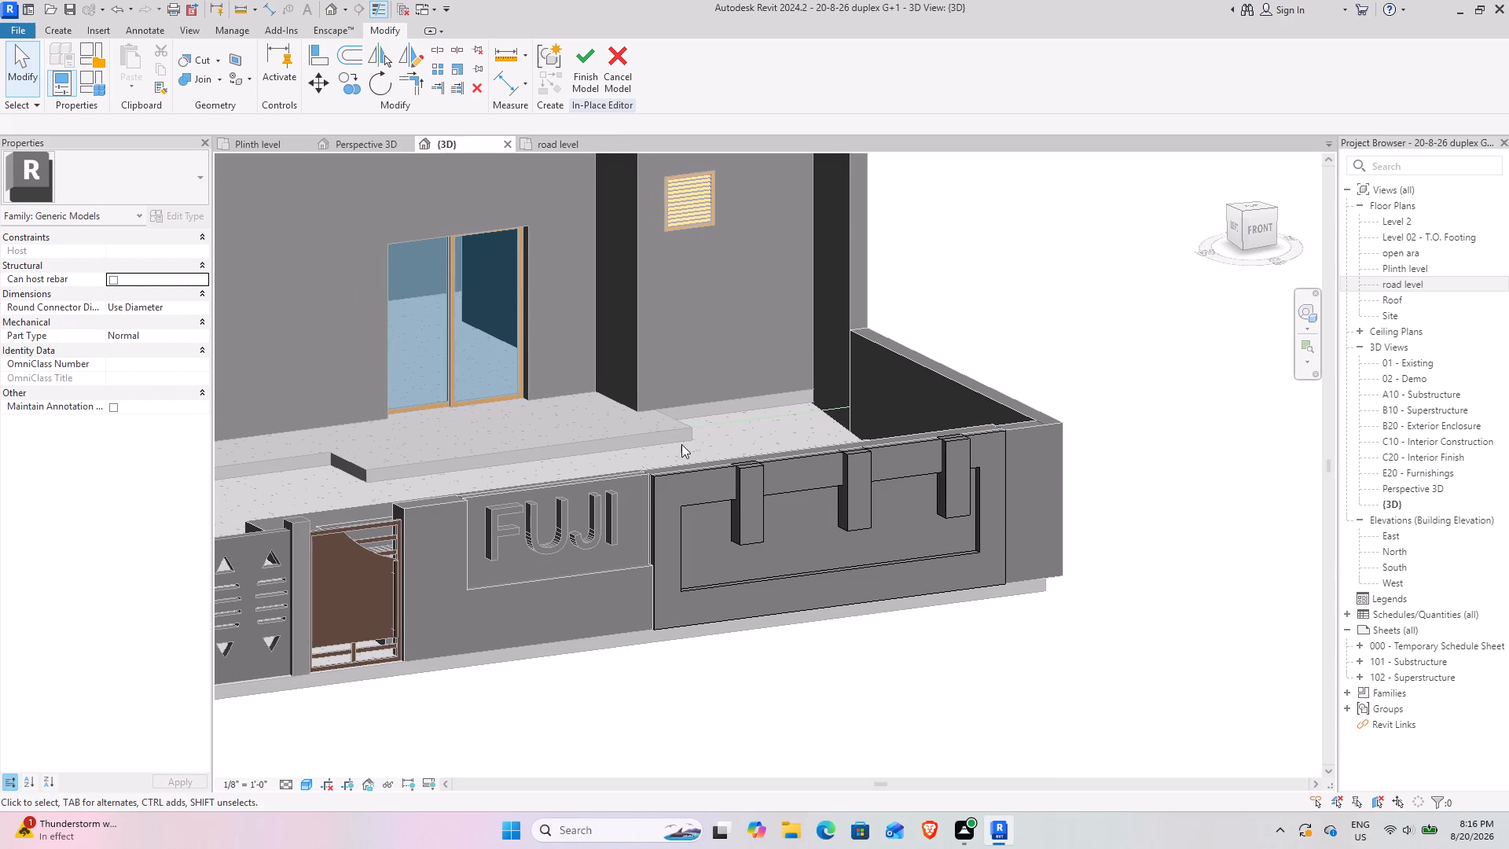
{"action": "scroll", "coordinate": [690, 444], "scroll_direction": "down", "scroll_amount": 1}
{"action": "scroll", "coordinate": [718, 476], "scroll_direction": "up", "scroll_amount": 3}
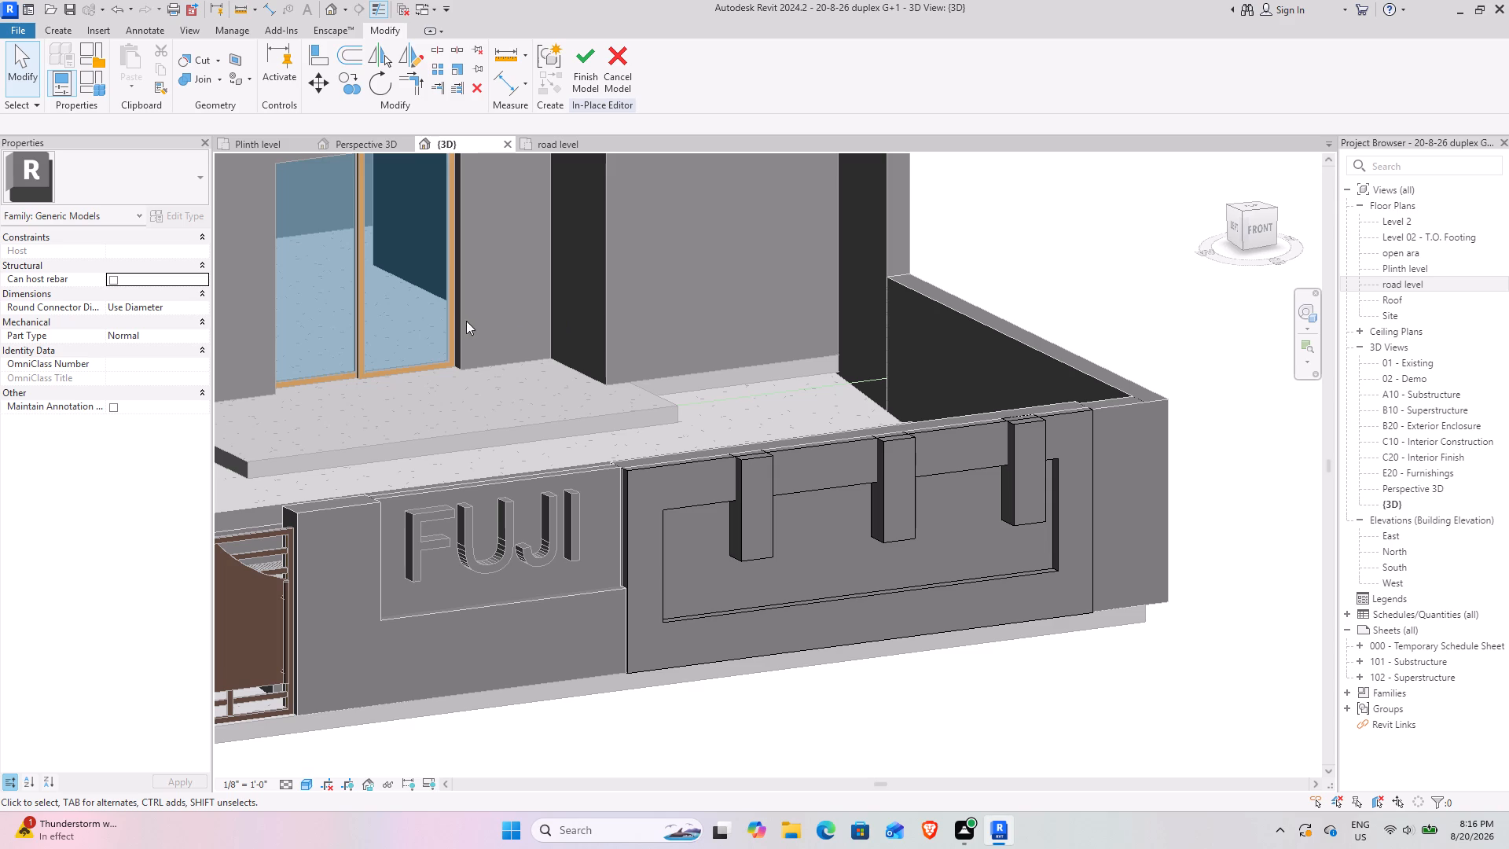
{"action": "scroll", "coordinate": [604, 443], "scroll_direction": "down", "scroll_amount": 3}
{"action": "middle_click_drag", "start_coordinate": [477, 428], "coordinate": [754, 499]}
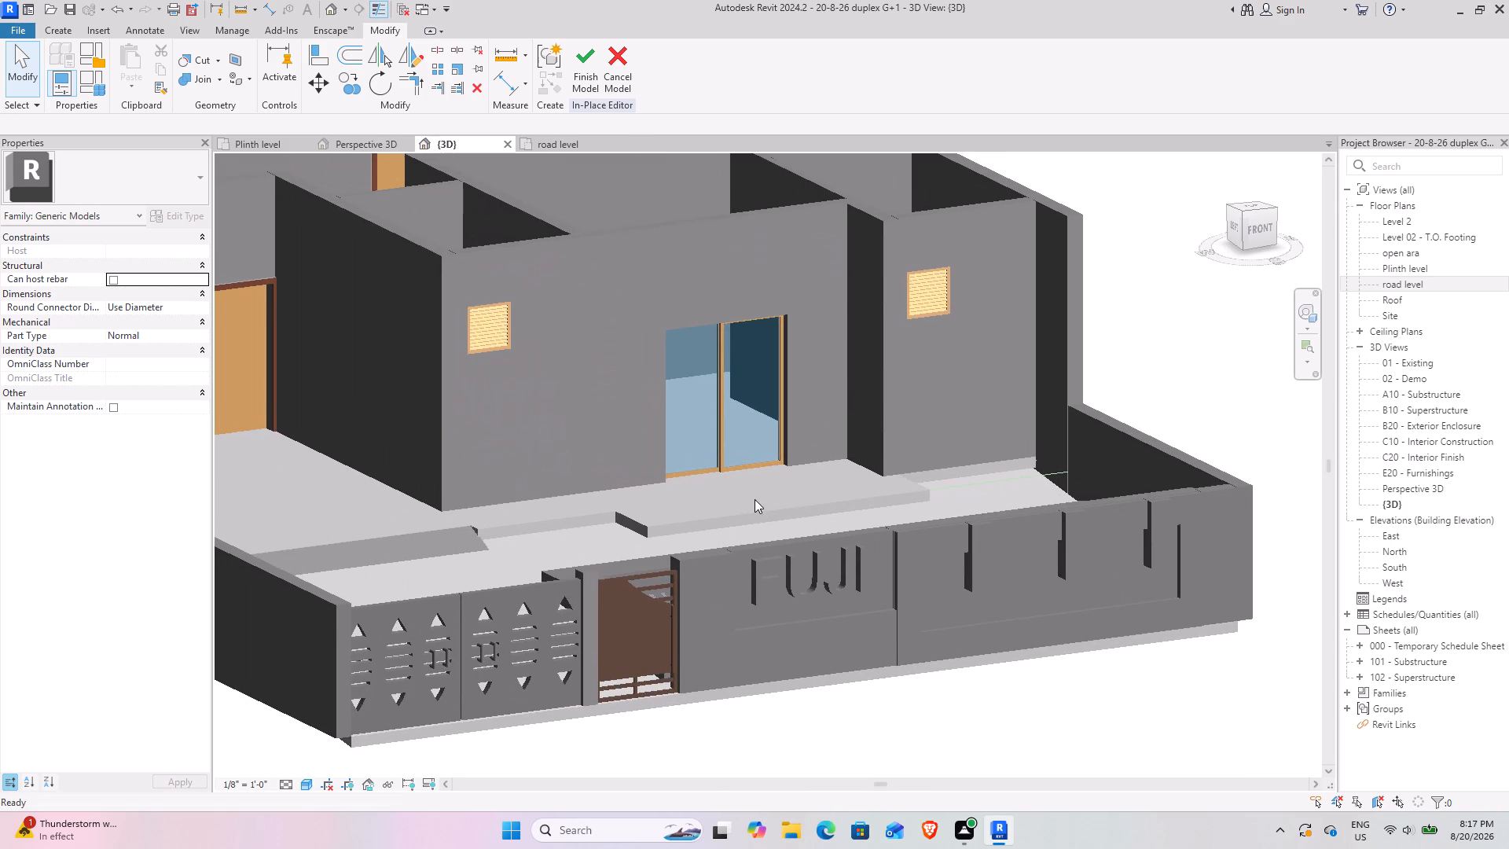
{"action": "scroll", "coordinate": [788, 602], "scroll_direction": "up", "scroll_amount": 6}
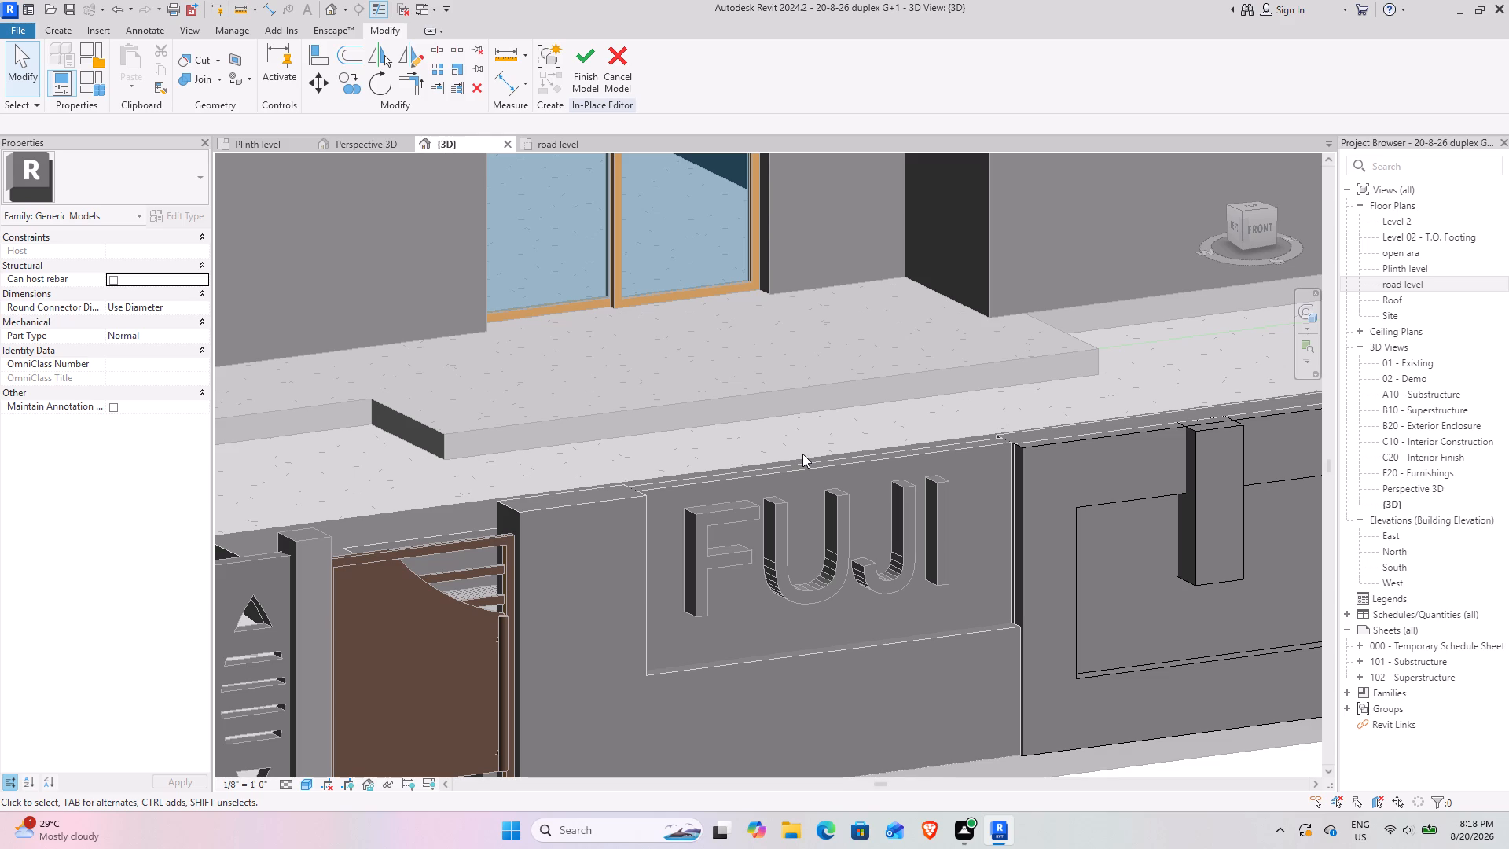
Shorten the three projecting blocks on the framed wall section by raising each block's bottom face slightly.
{"action": "scroll", "coordinate": [929, 529], "scroll_direction": "down", "scroll_amount": 2}
{"action": "middle_click_drag", "start_coordinate": [964, 561], "coordinate": [614, 554]}
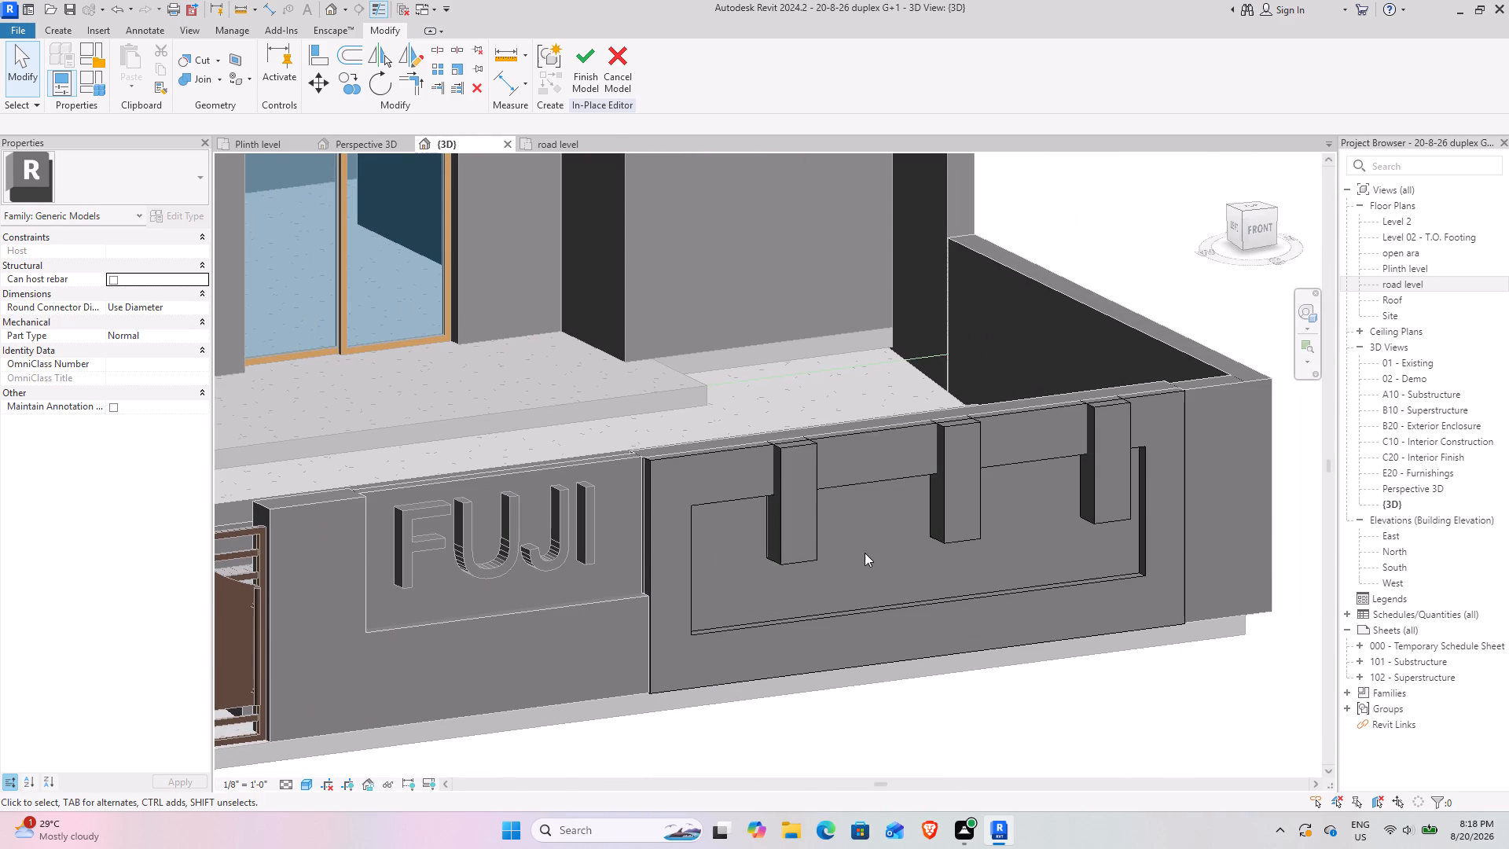
{"action": "left_click", "coordinate": [948, 528]}
{"action": "scroll", "coordinate": [817, 572], "scroll_direction": "up", "scroll_amount": 2}
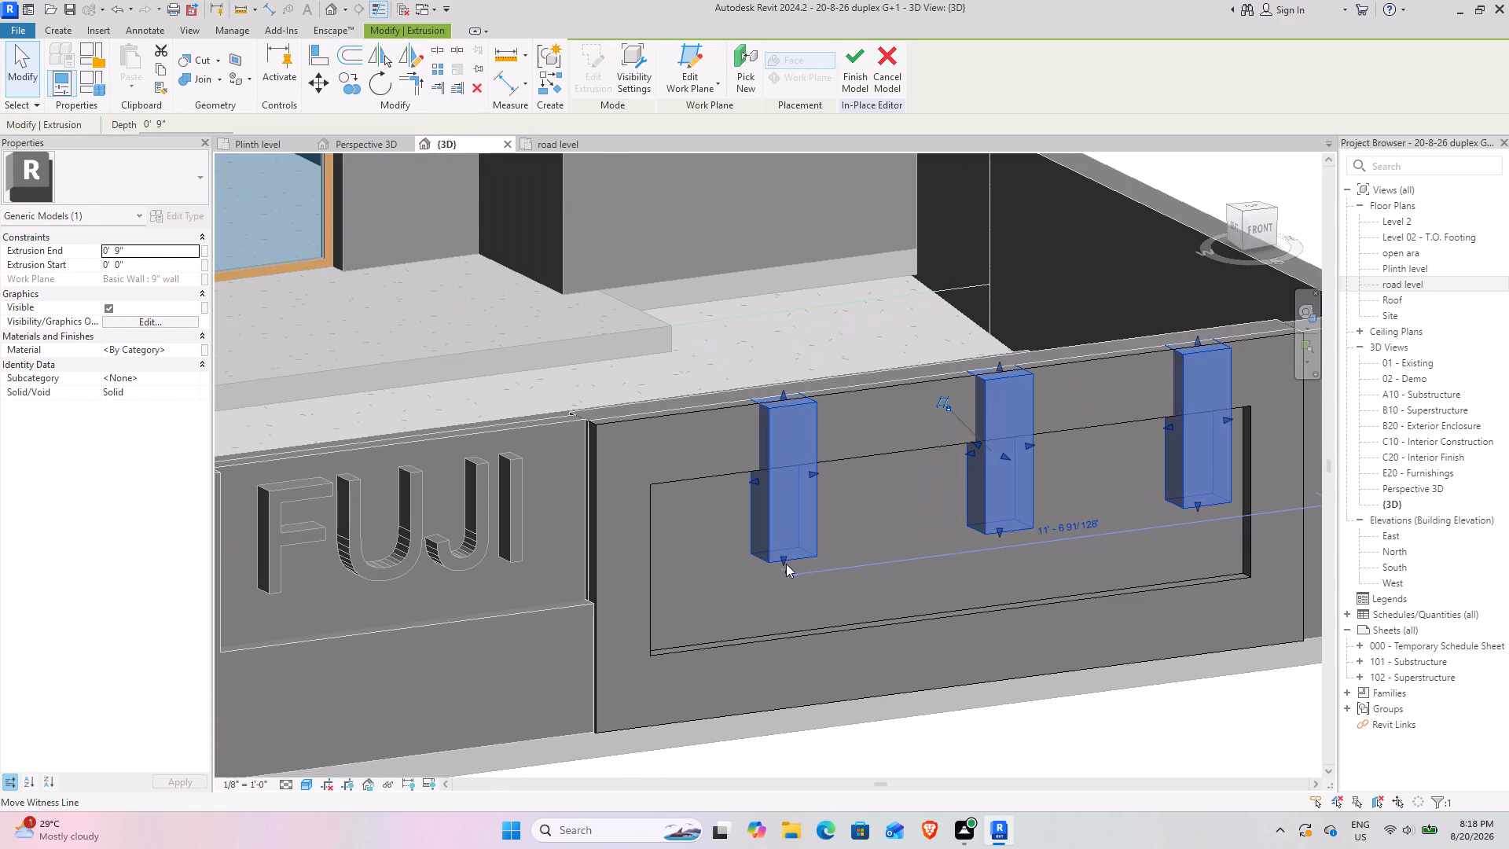
{"action": "left_click_drag", "start_coordinate": [782, 558], "coordinate": [784, 541]}
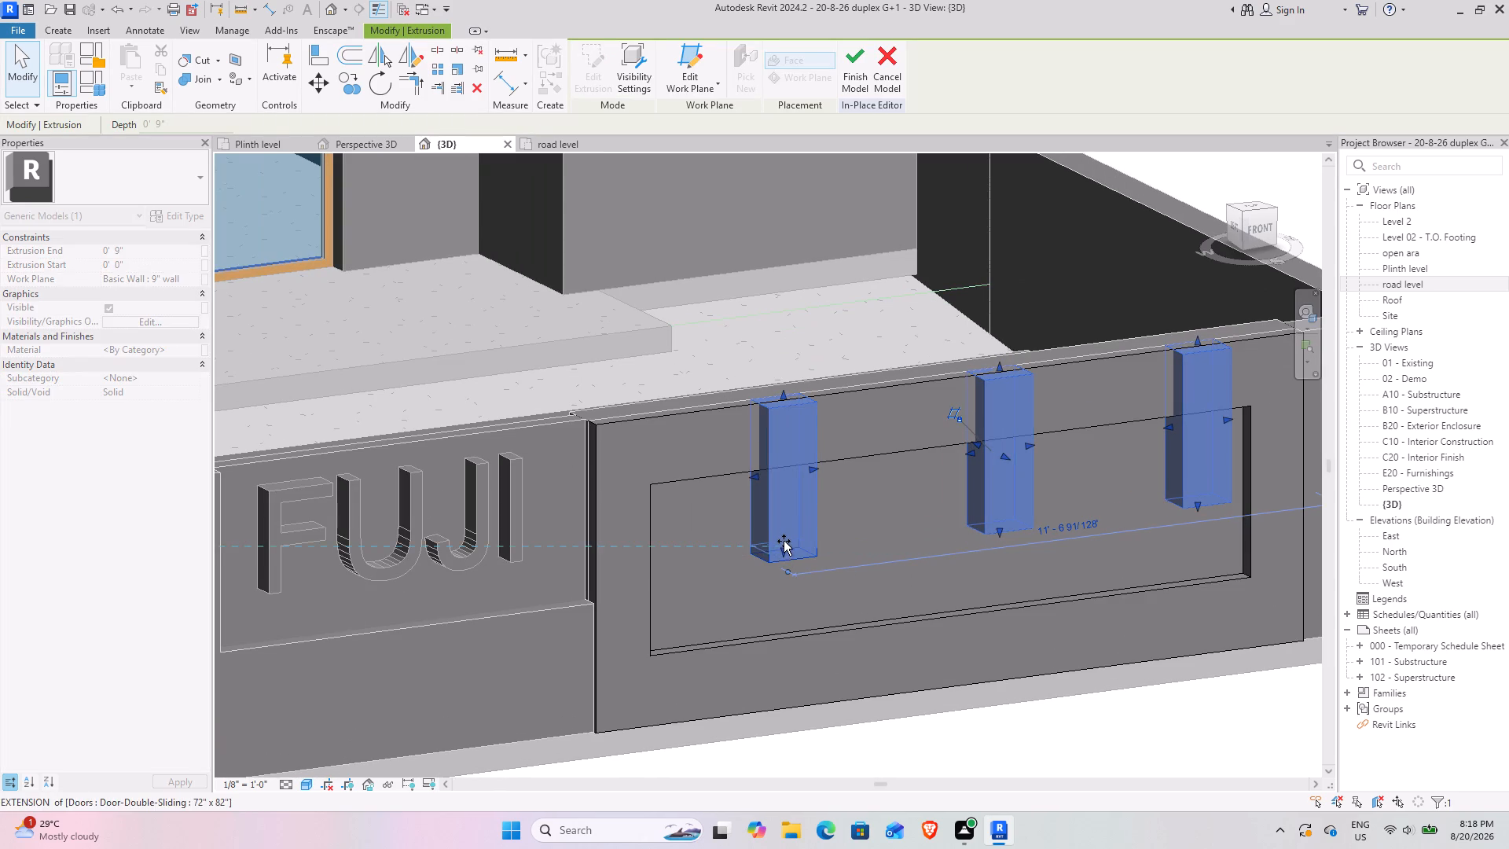
{"action": "left_click_drag", "start_coordinate": [784, 541], "coordinate": [784, 528]}
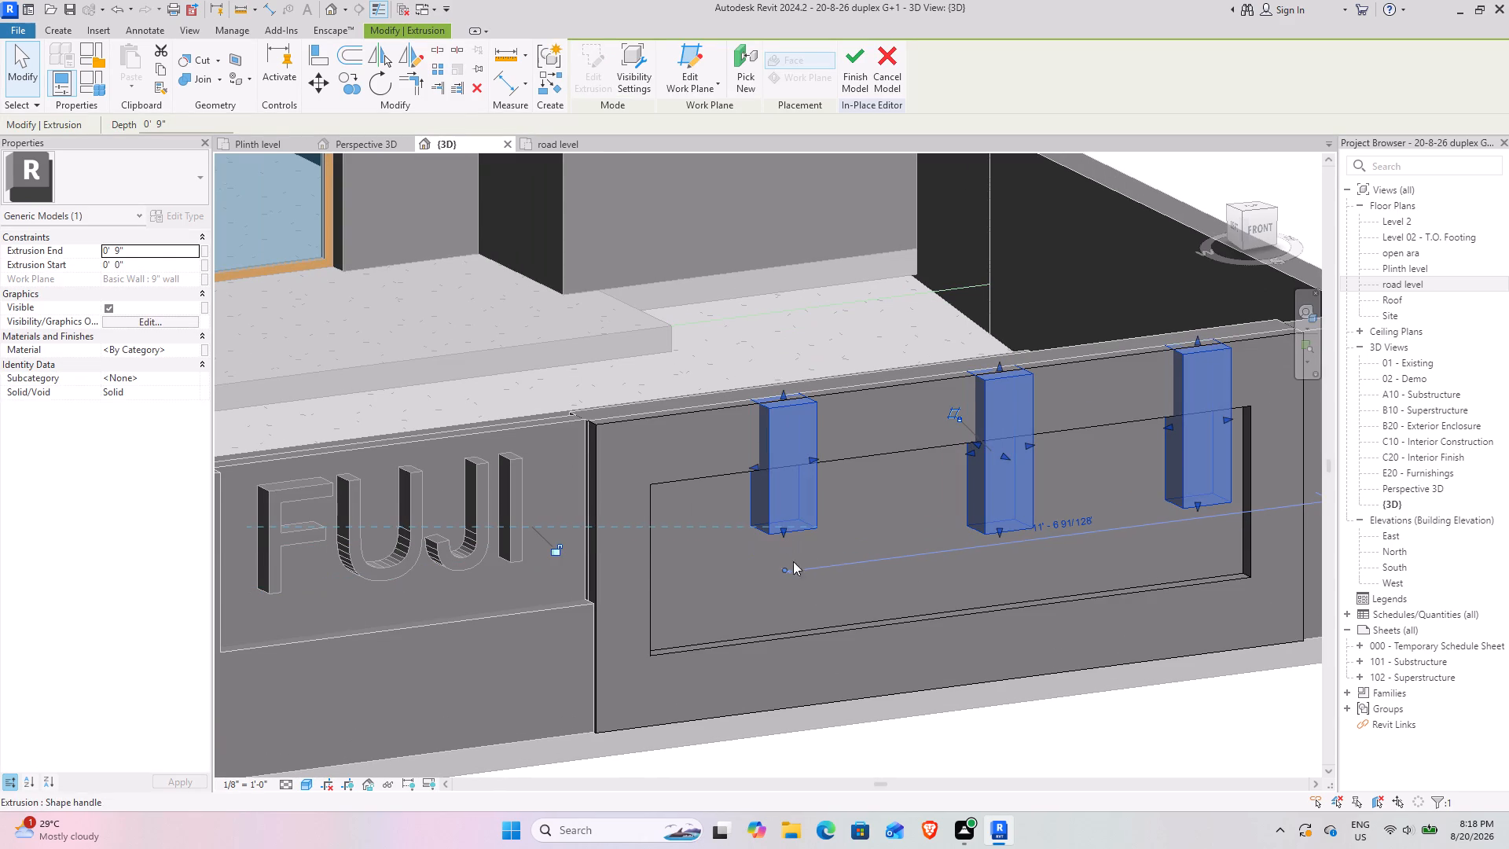
{"action": "left_click_drag", "start_coordinate": [997, 533], "coordinate": [1001, 498]}
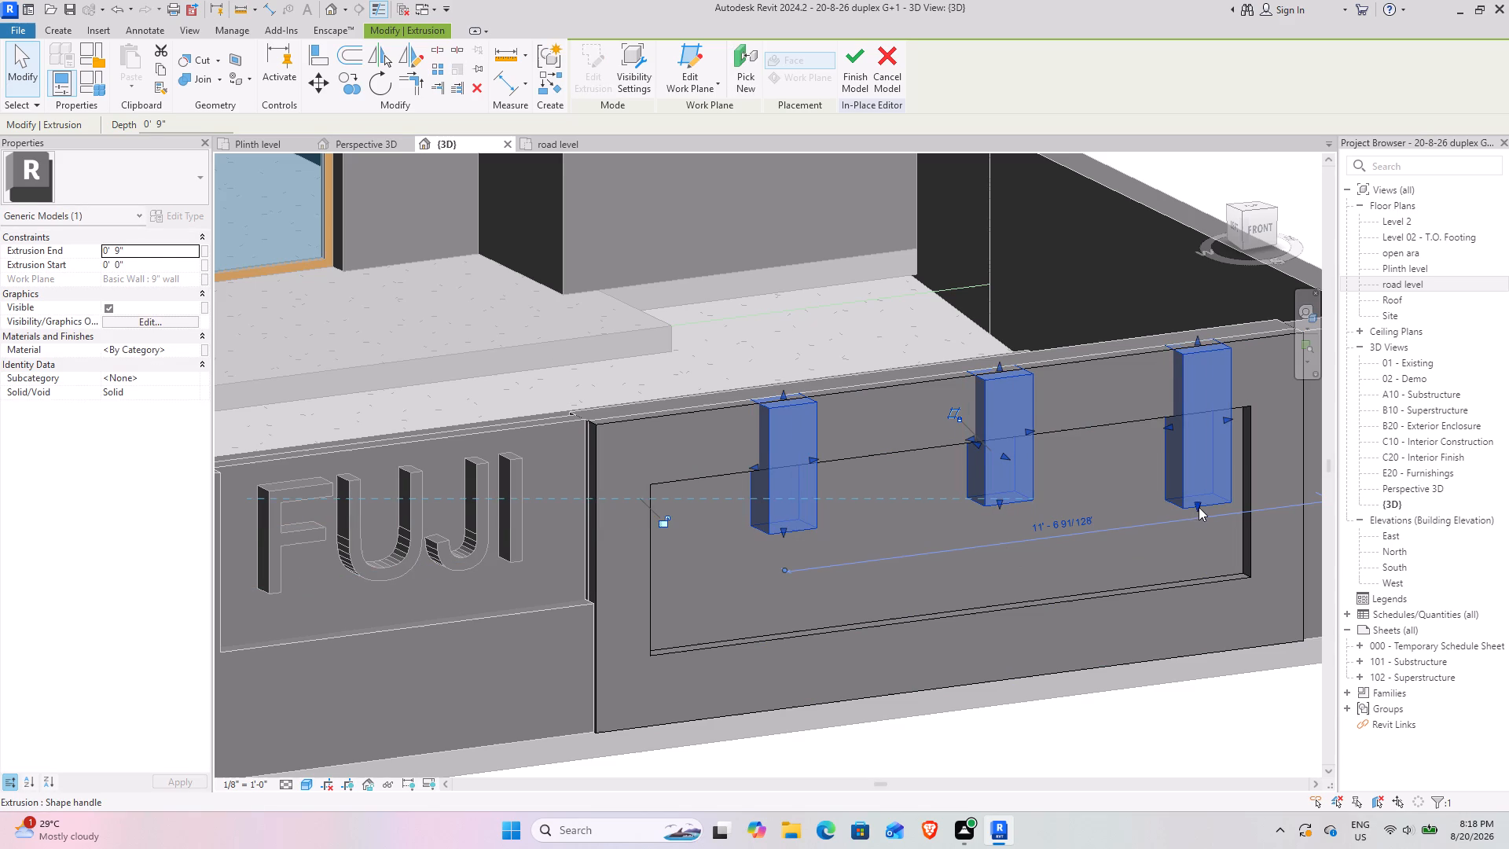
{"action": "left_click_drag", "start_coordinate": [1199, 507], "coordinate": [1200, 483]}
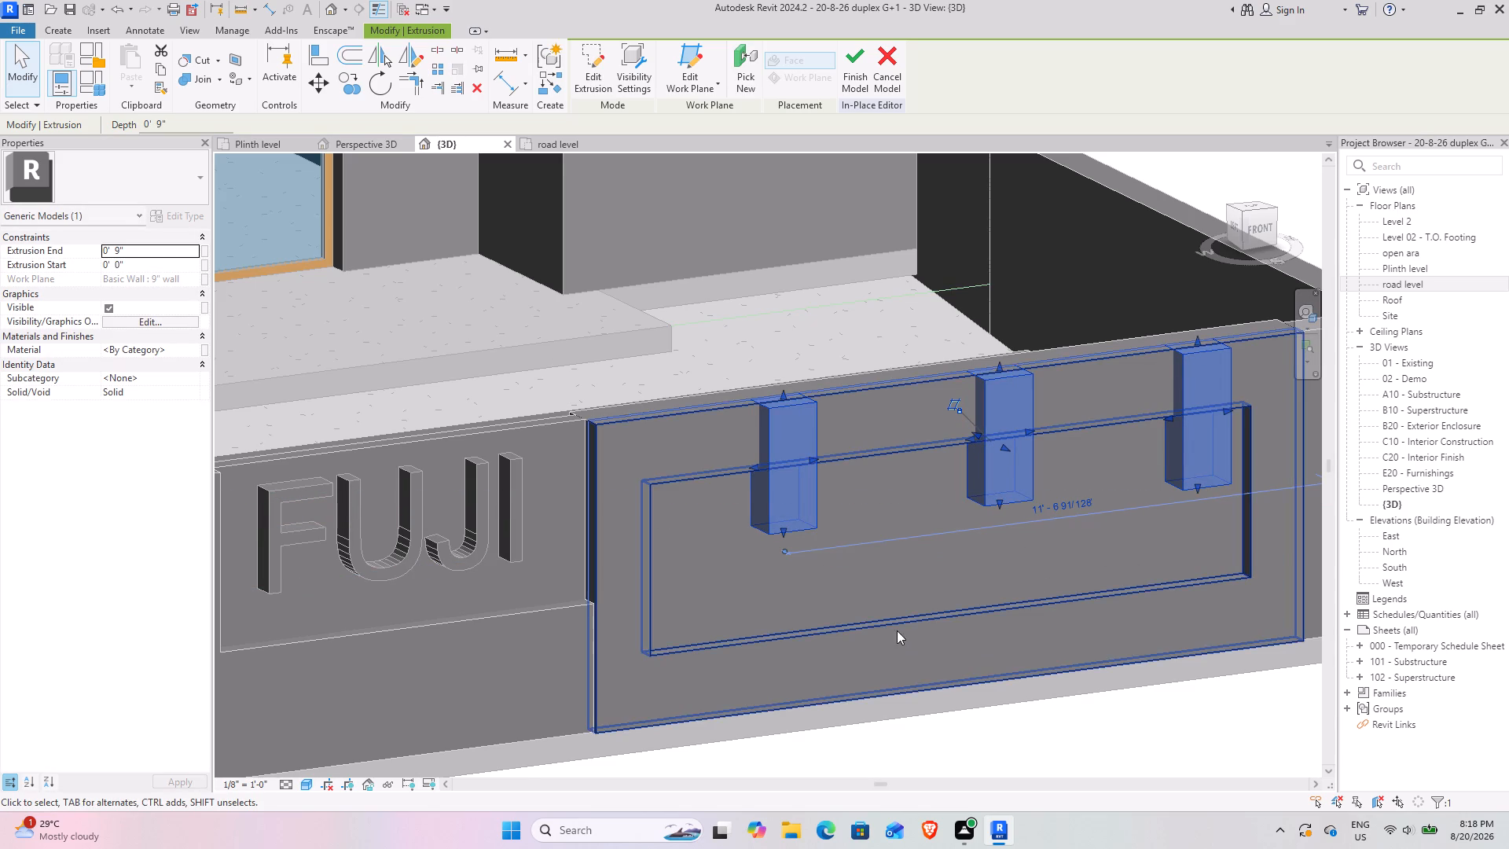
Deselect the blocks and inspect their shortened lower ends from straight ahead, from above and at an angle.
{"action": "scroll", "coordinate": [898, 627], "scroll_direction": "down", "scroll_amount": 2}
{"action": "middle_click_drag", "start_coordinate": [877, 633], "coordinate": [756, 521], "text": "shift"}
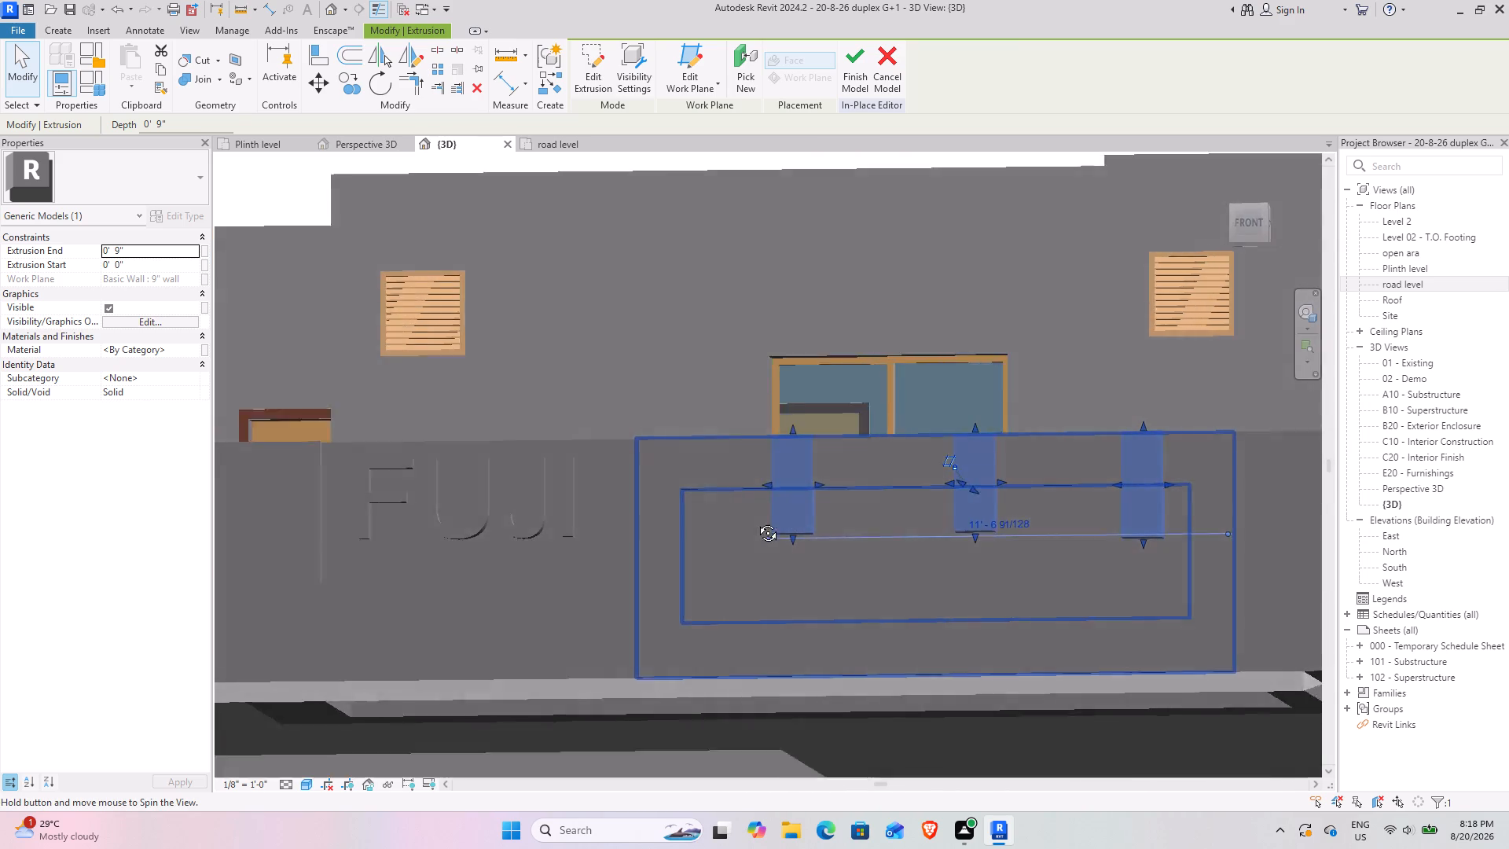
{"action": "middle_click_drag", "start_coordinate": [756, 521], "coordinate": [784, 568], "text": "shift"}
{"action": "left_click", "coordinate": [956, 708]}
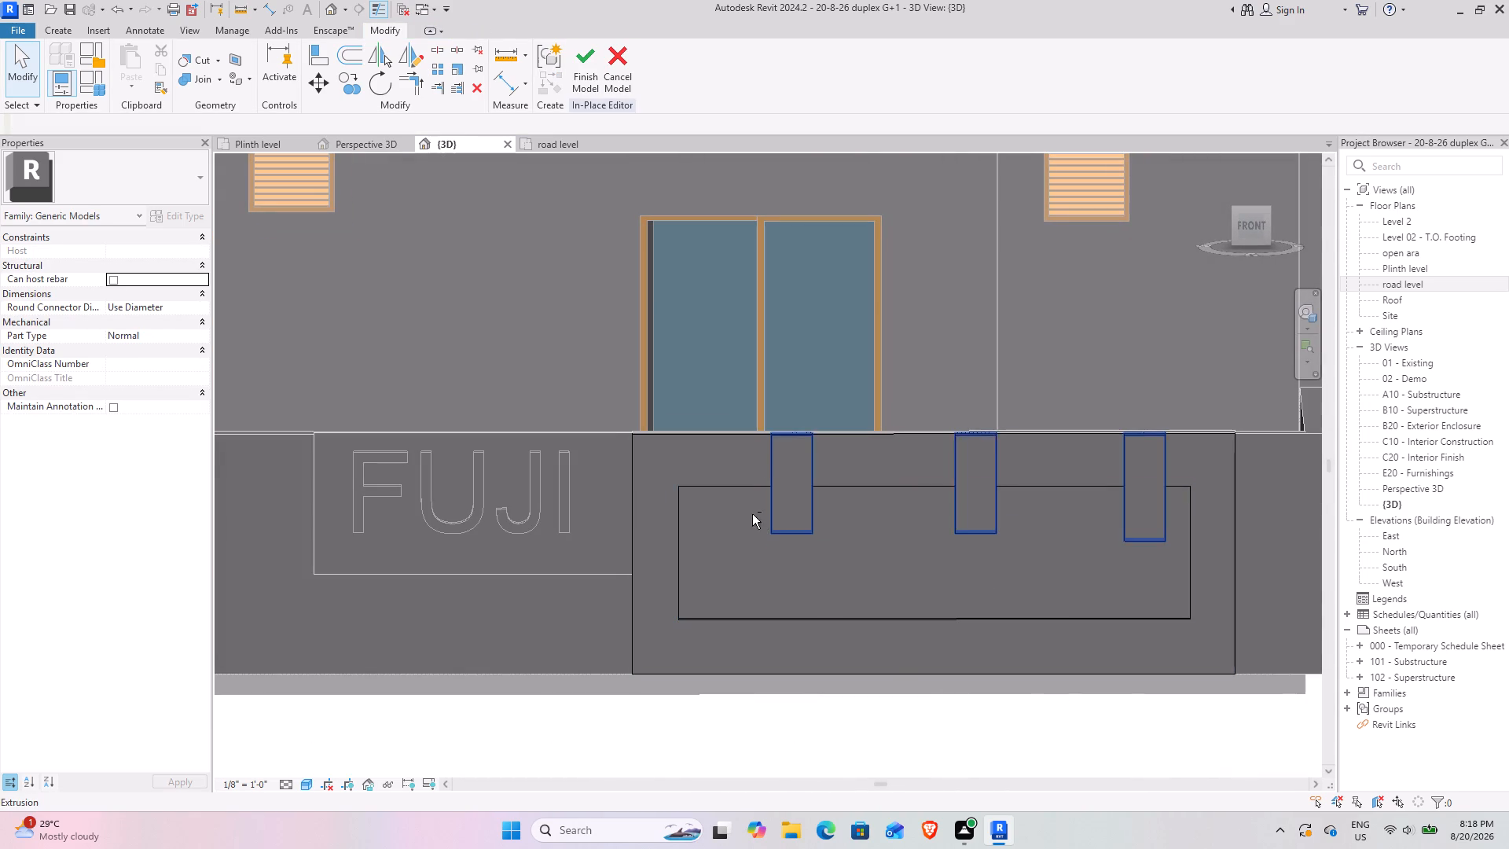
{"action": "middle_click_drag", "start_coordinate": [752, 514], "coordinate": [825, 603], "text": "shift"}
{"action": "middle_click_drag", "start_coordinate": [856, 562], "coordinate": [870, 649], "text": "shift"}
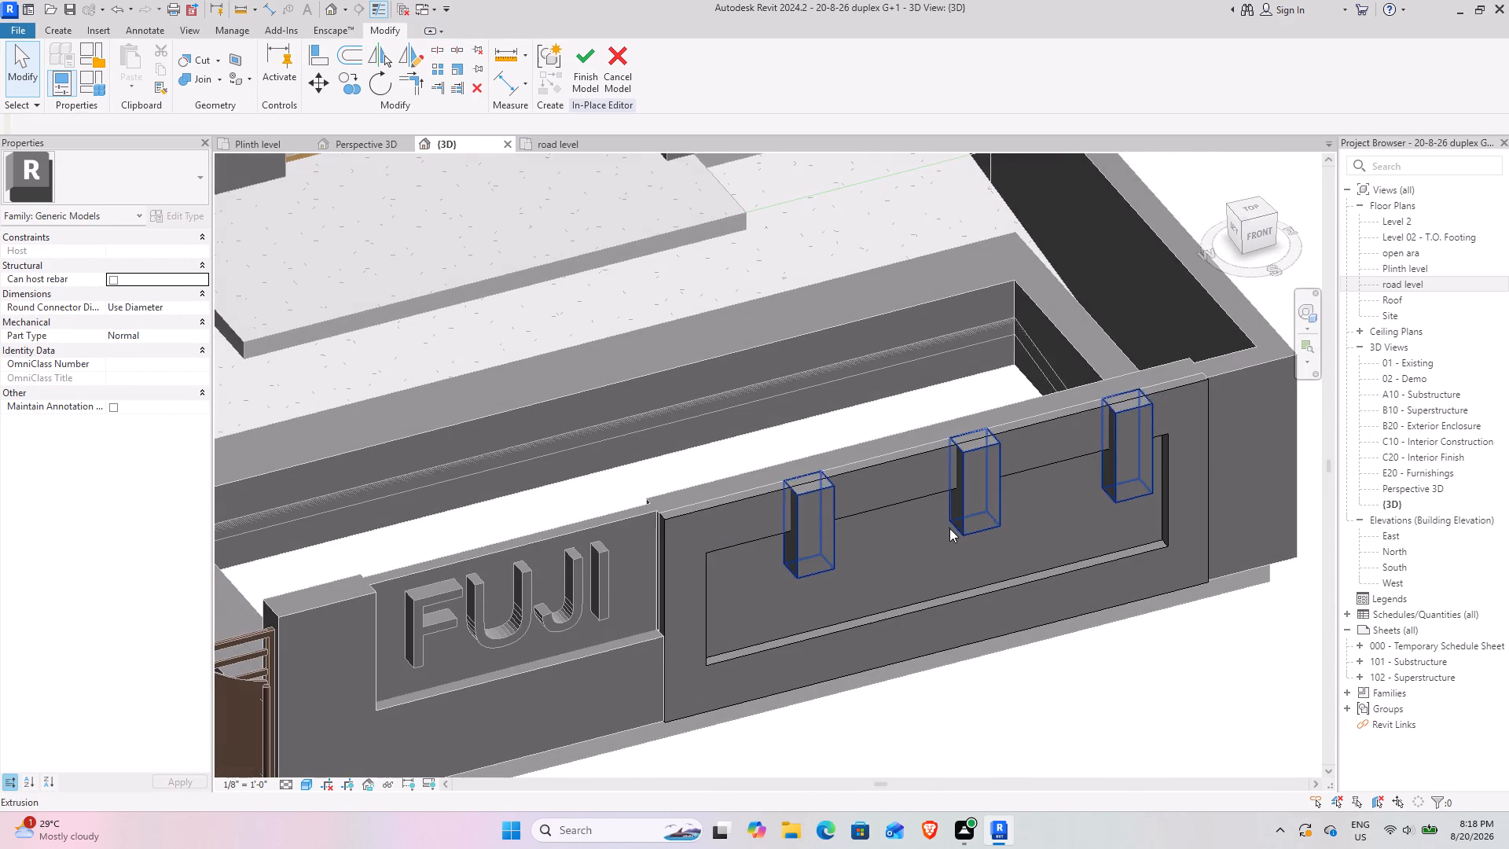
{"action": "scroll", "coordinate": [949, 527], "scroll_direction": "up", "scroll_amount": 2}
{"action": "middle_click_drag", "start_coordinate": [825, 589], "coordinate": [809, 501], "text": "shift"}
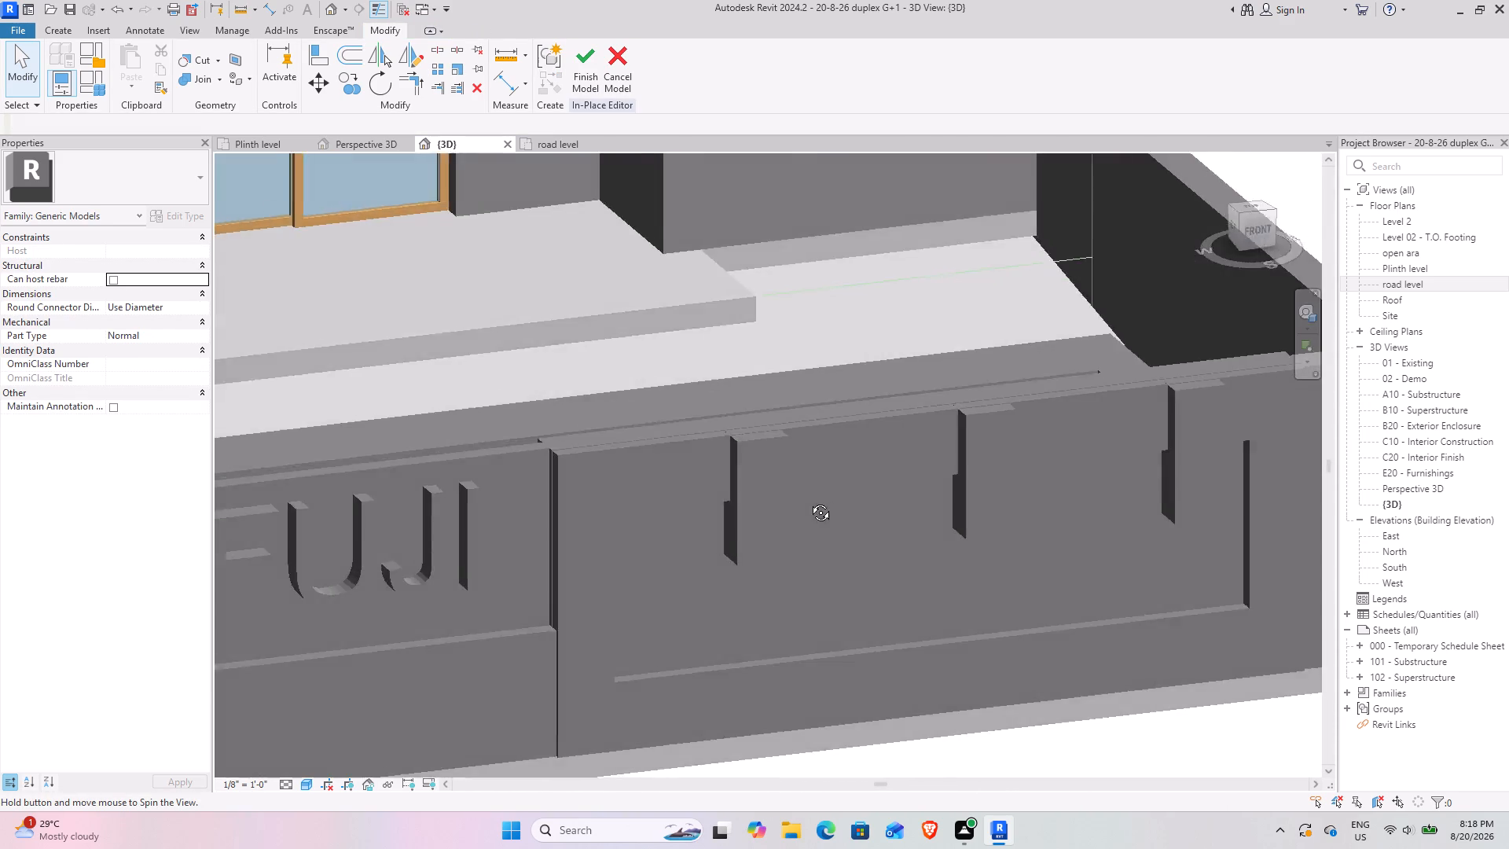
{"action": "middle_click_drag", "start_coordinate": [809, 501], "coordinate": [822, 472], "text": "shift"}
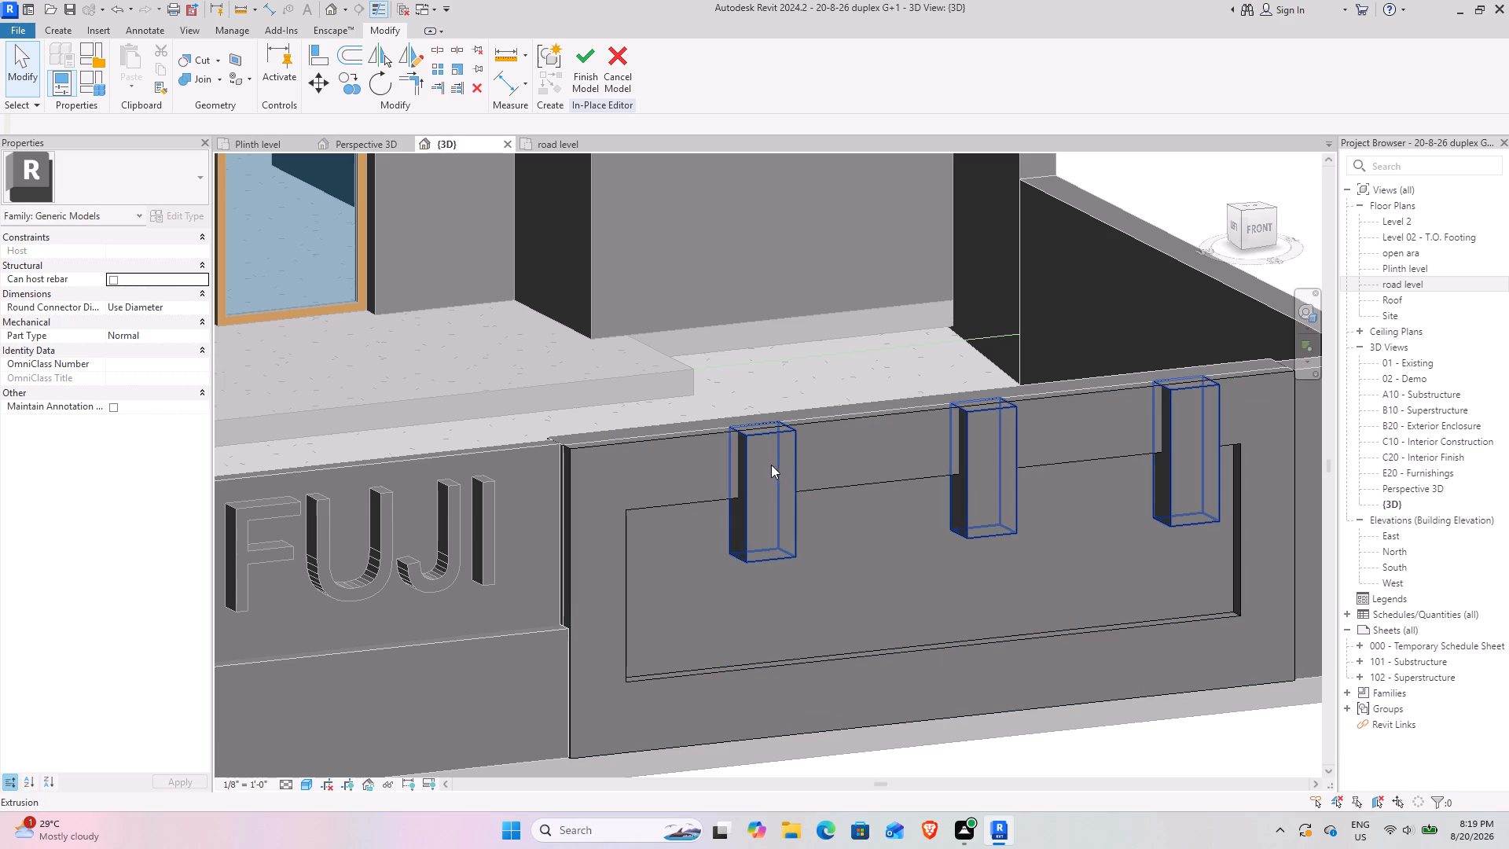
{"action": "scroll", "coordinate": [769, 437], "scroll_direction": "down", "scroll_amount": 2}
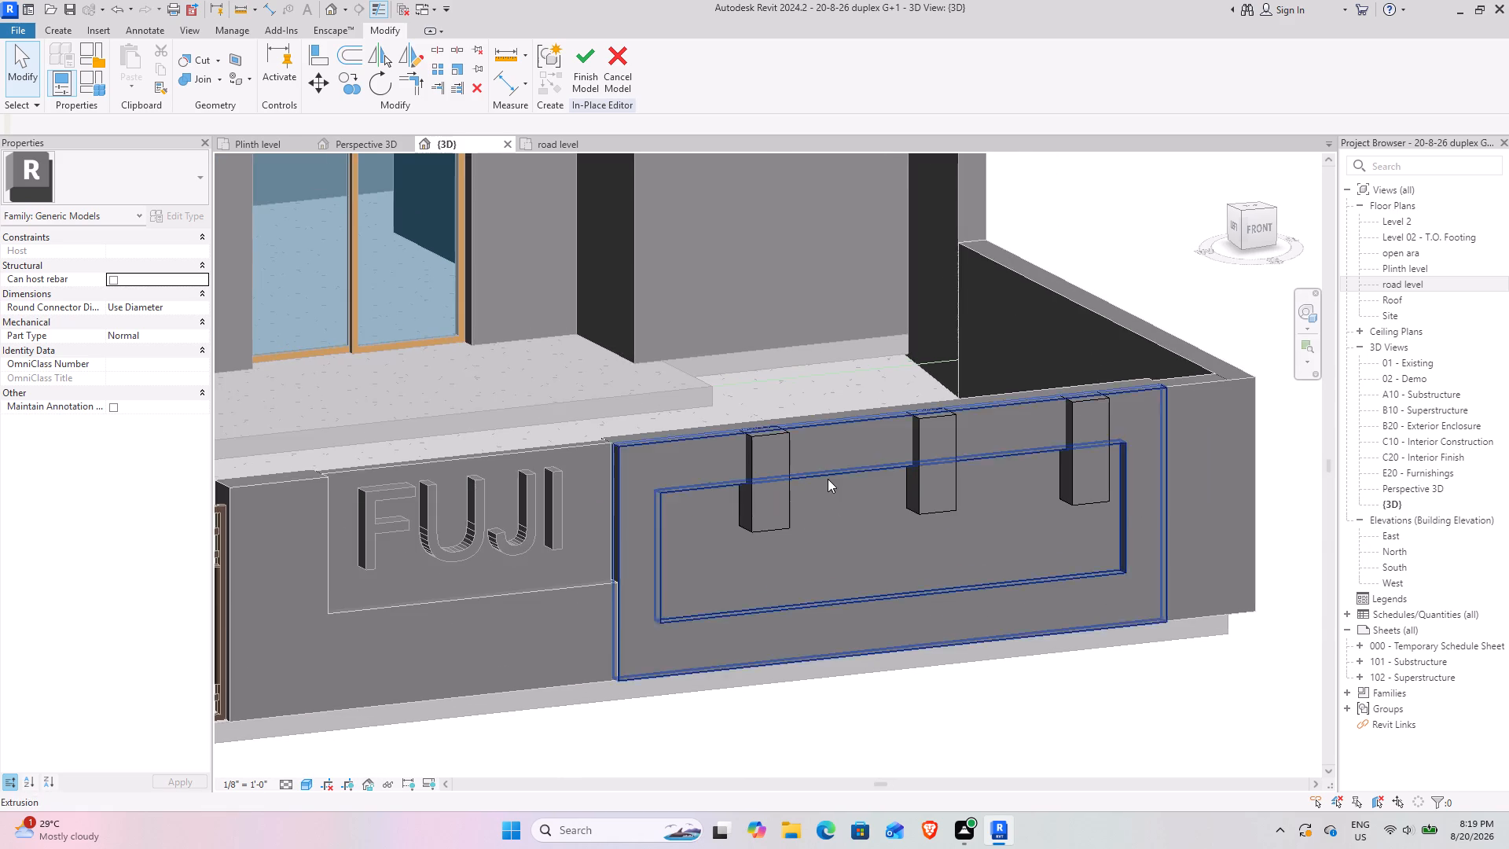
{"action": "scroll", "coordinate": [828, 479], "scroll_direction": "down", "scroll_amount": 2}
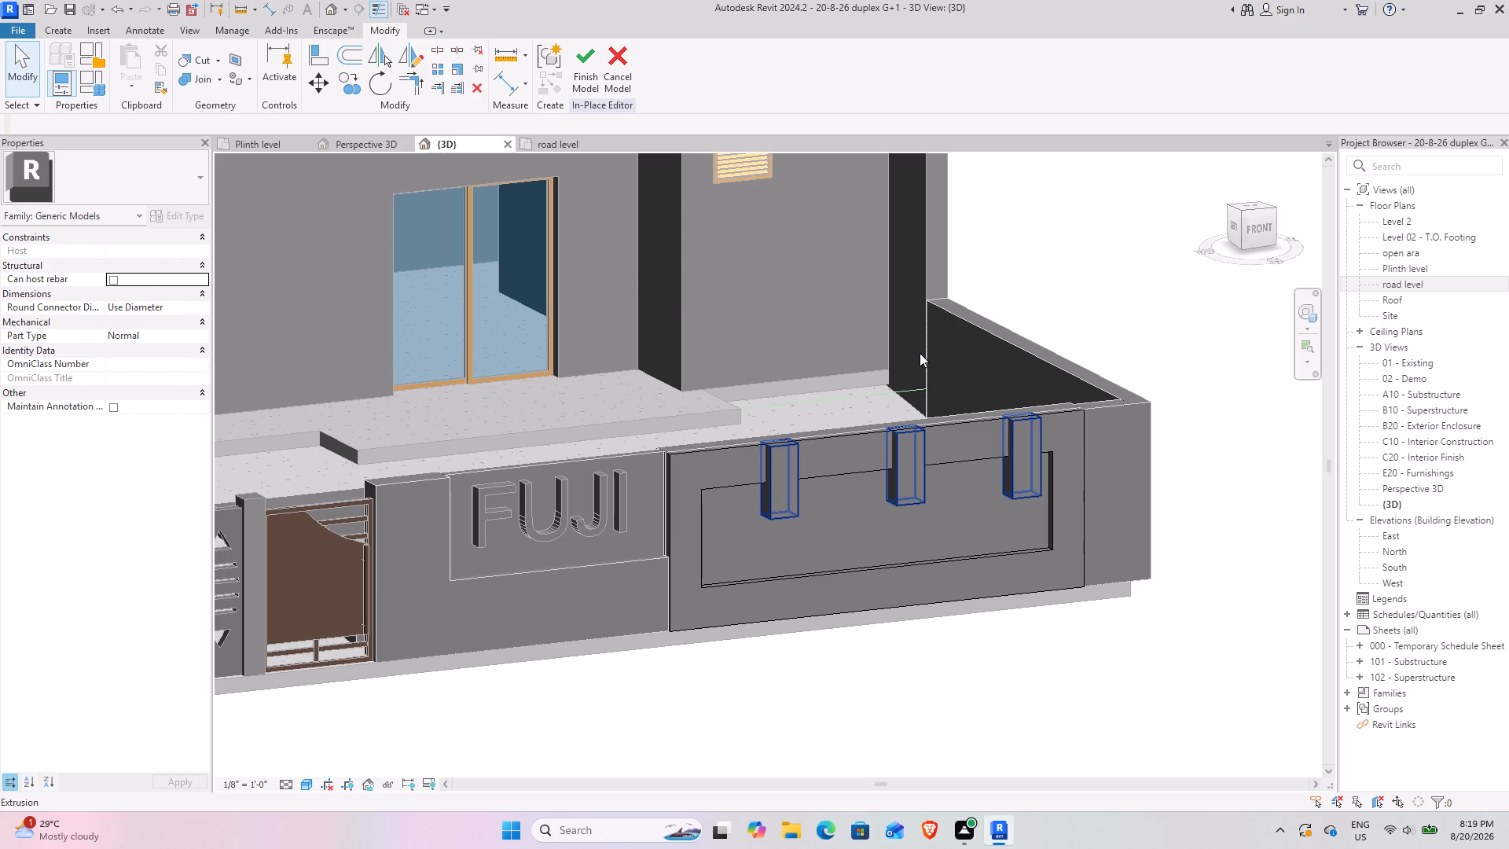
{"action": "scroll", "coordinate": [507, 354], "scroll_direction": "down", "scroll_amount": 1}
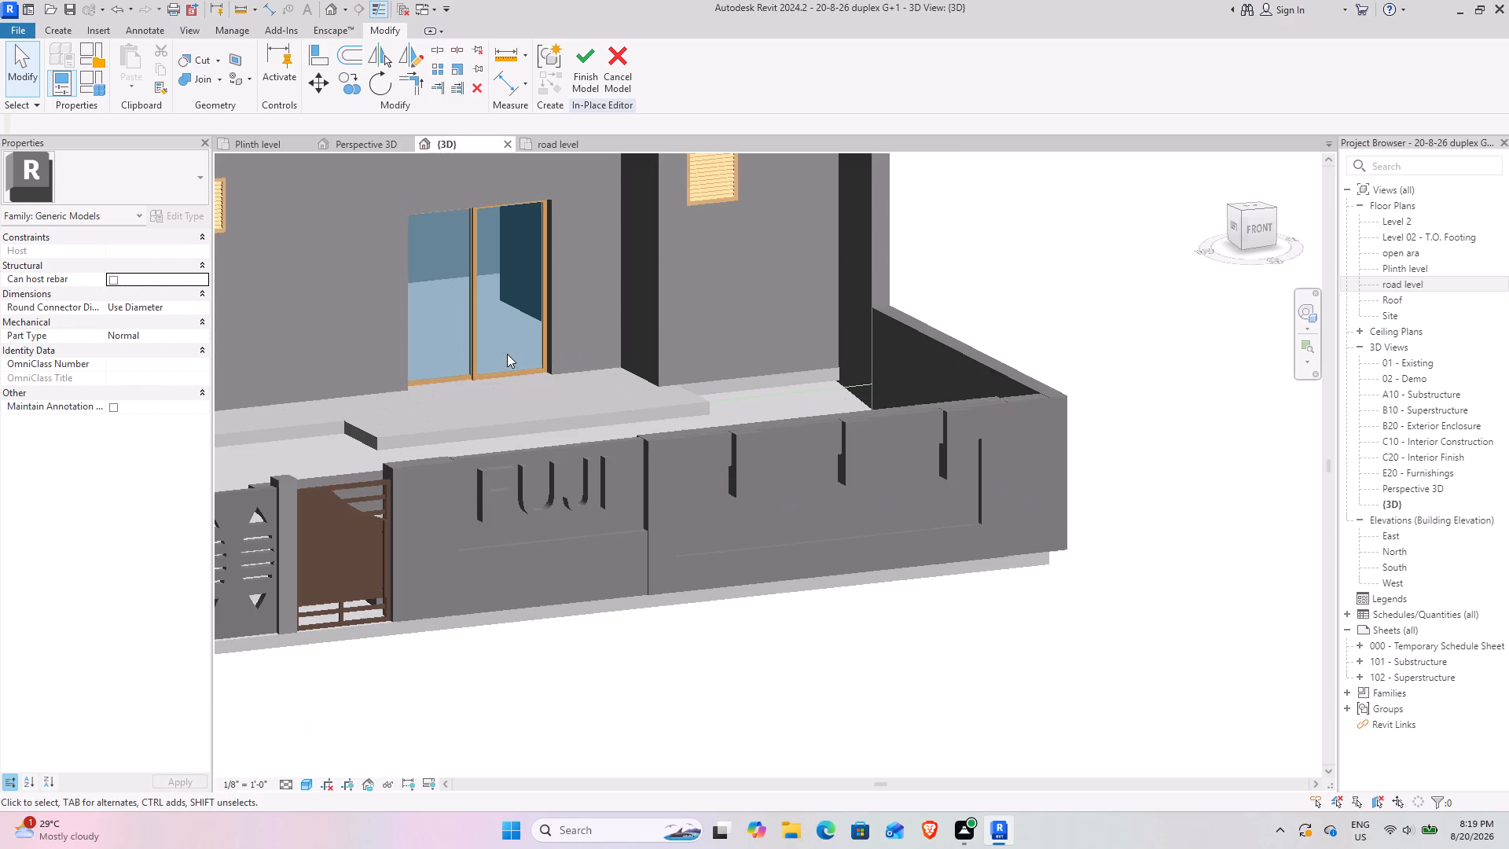
Bring up the form-creation tools for the in-place model with the whole front boundary wall in view.
{"action": "middle_click_drag", "start_coordinate": [512, 355], "coordinate": [609, 427]}
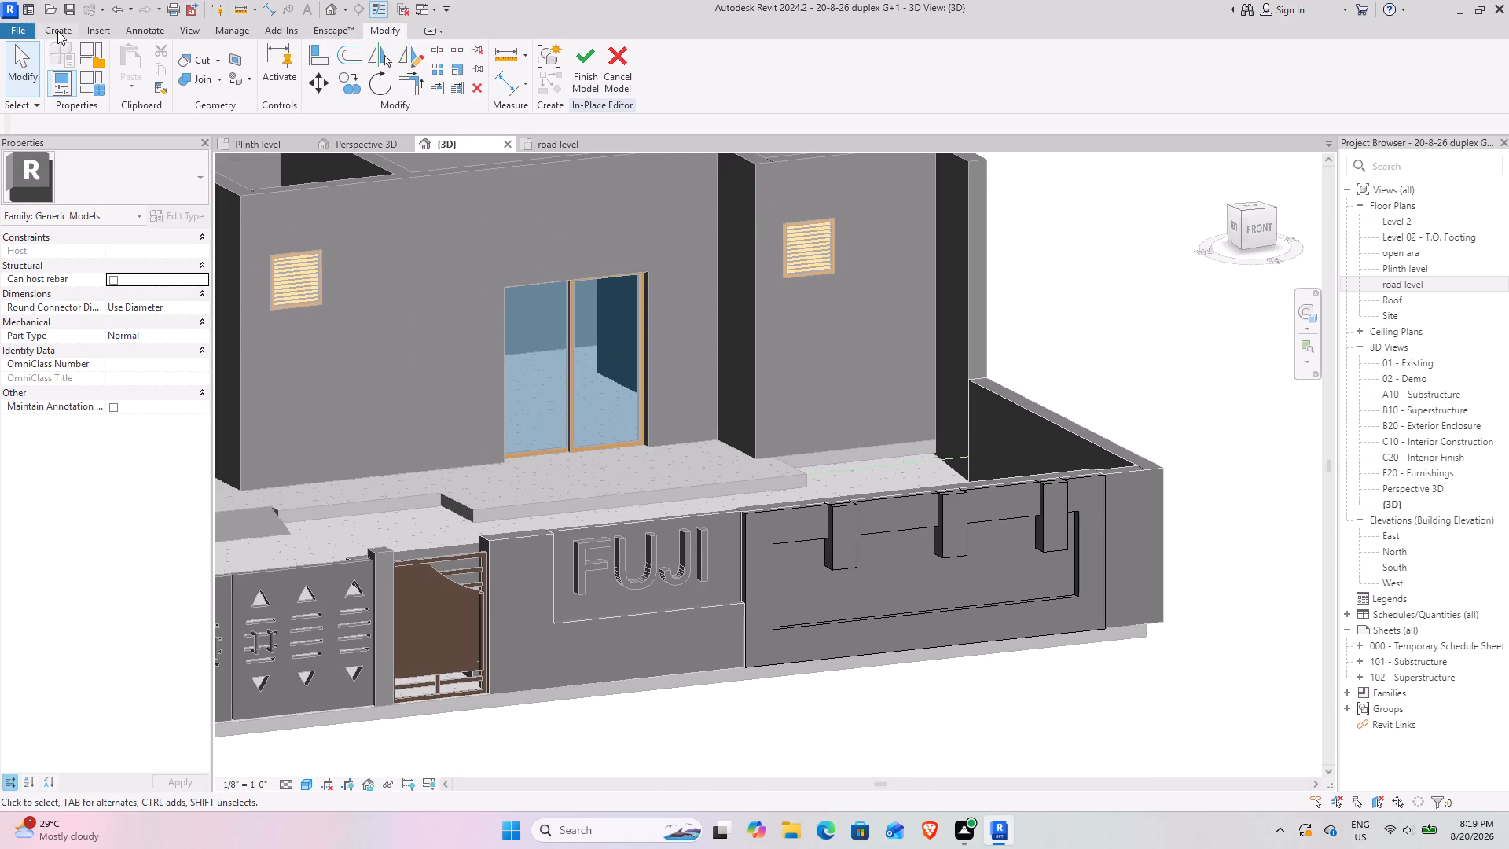
{"action": "left_click", "coordinate": [57, 31]}
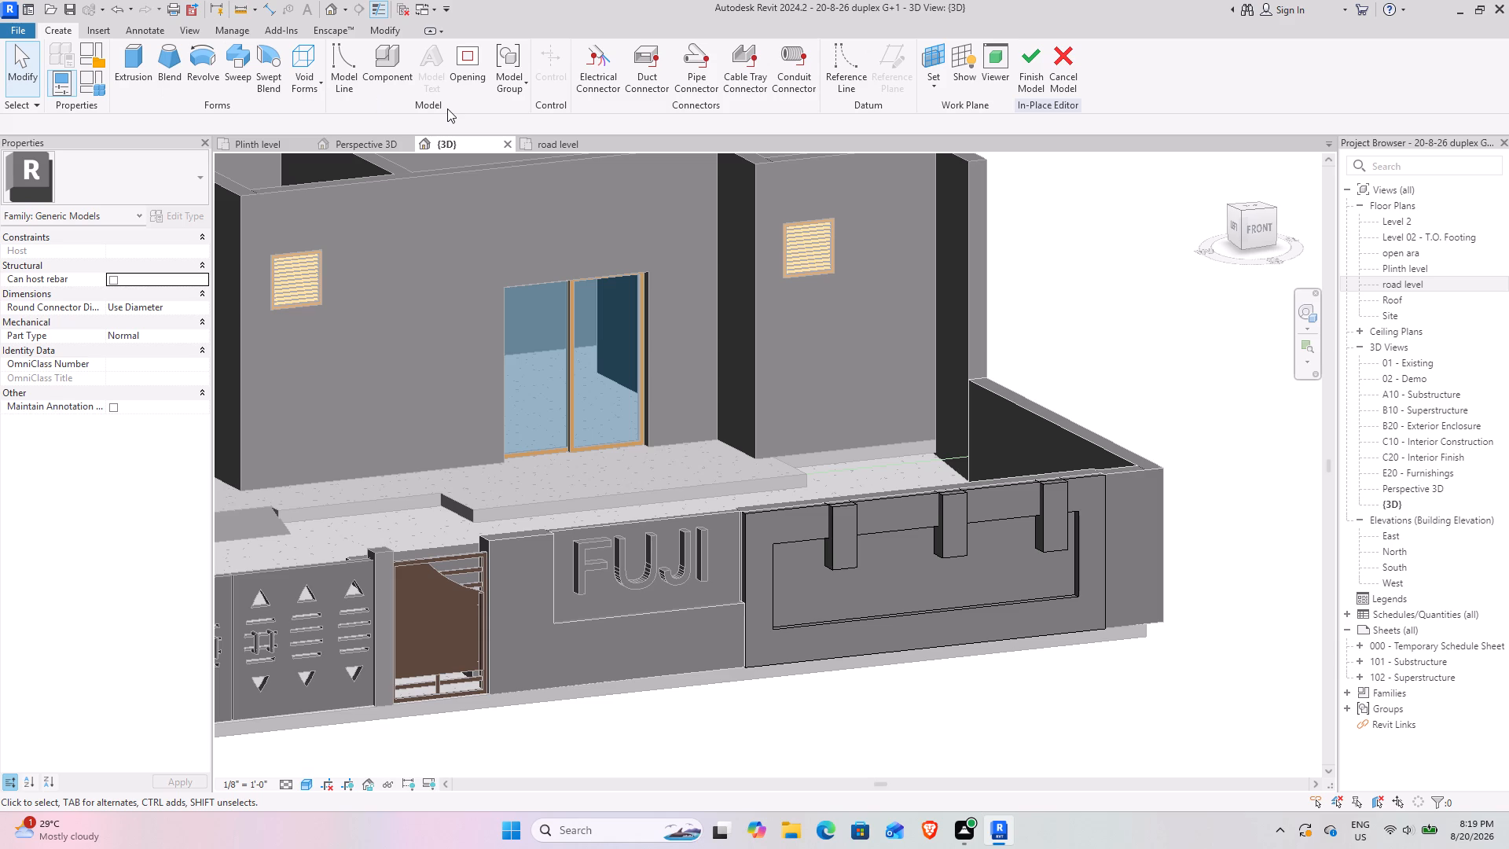
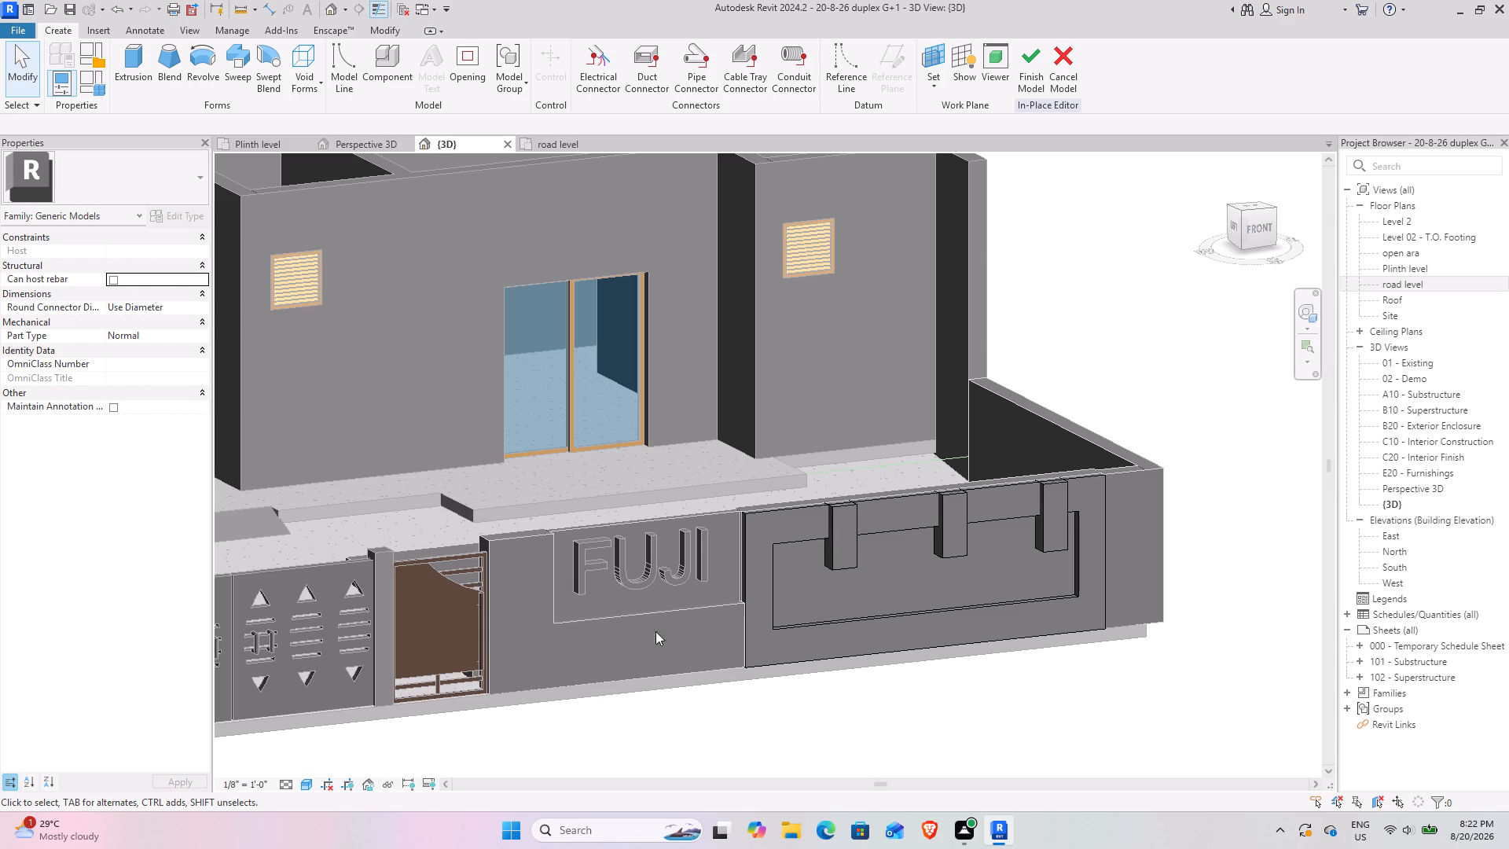
Start a Sweep and set its path along the three exposed top edges of the projecting block nearest the FUJI sign.
{"action": "scroll", "coordinate": [780, 487], "scroll_direction": "up", "scroll_amount": 3}
{"action": "scroll", "coordinate": [897, 531], "scroll_direction": "up", "scroll_amount": 3}
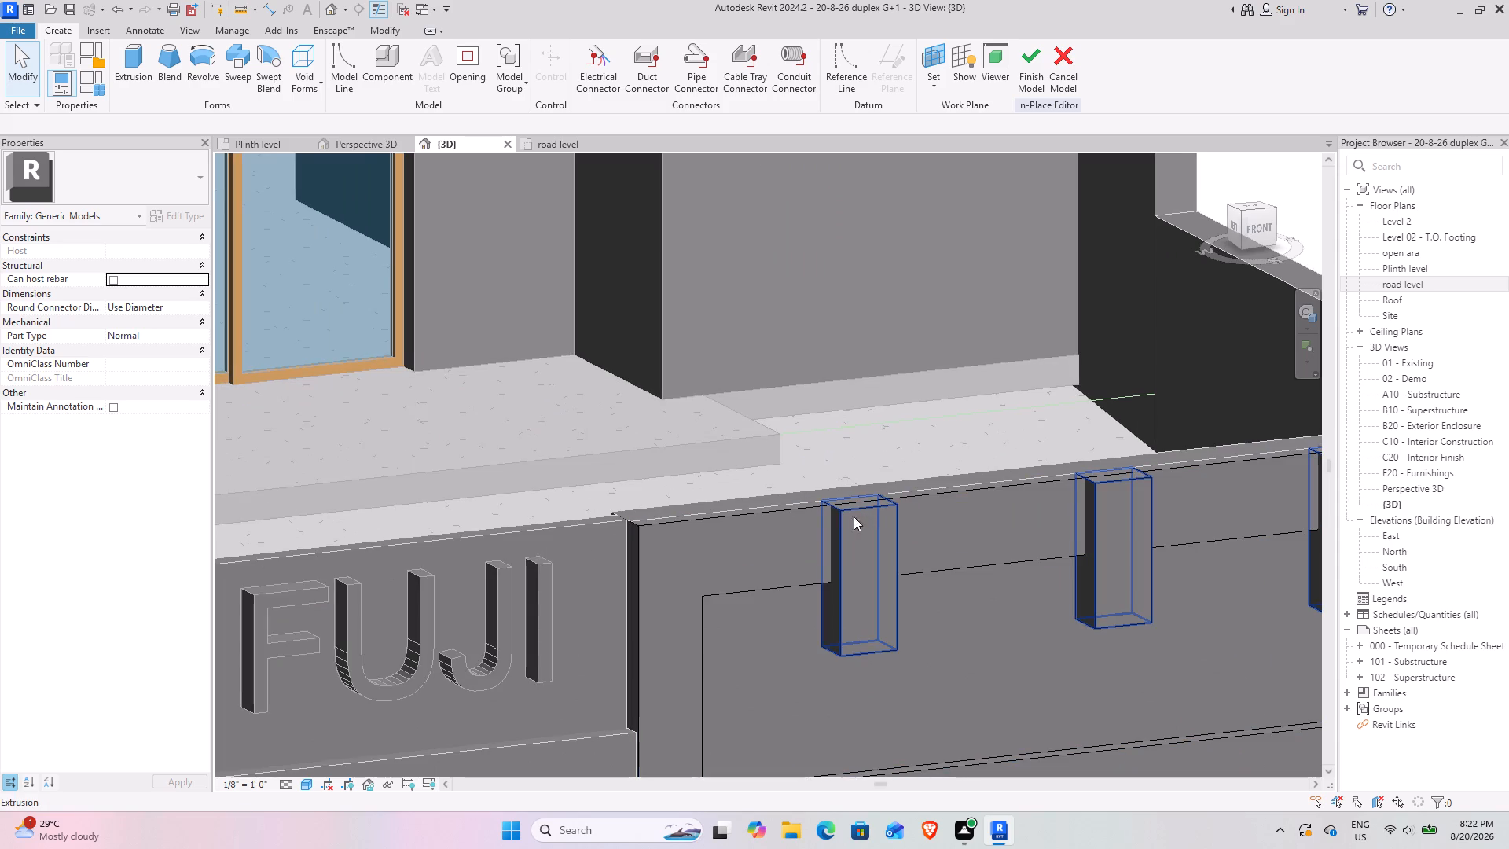
{"action": "middle_click_drag", "start_coordinate": [850, 517], "coordinate": [872, 569], "text": "shift"}
{"action": "middle_click_drag", "start_coordinate": [897, 586], "coordinate": [688, 672]}
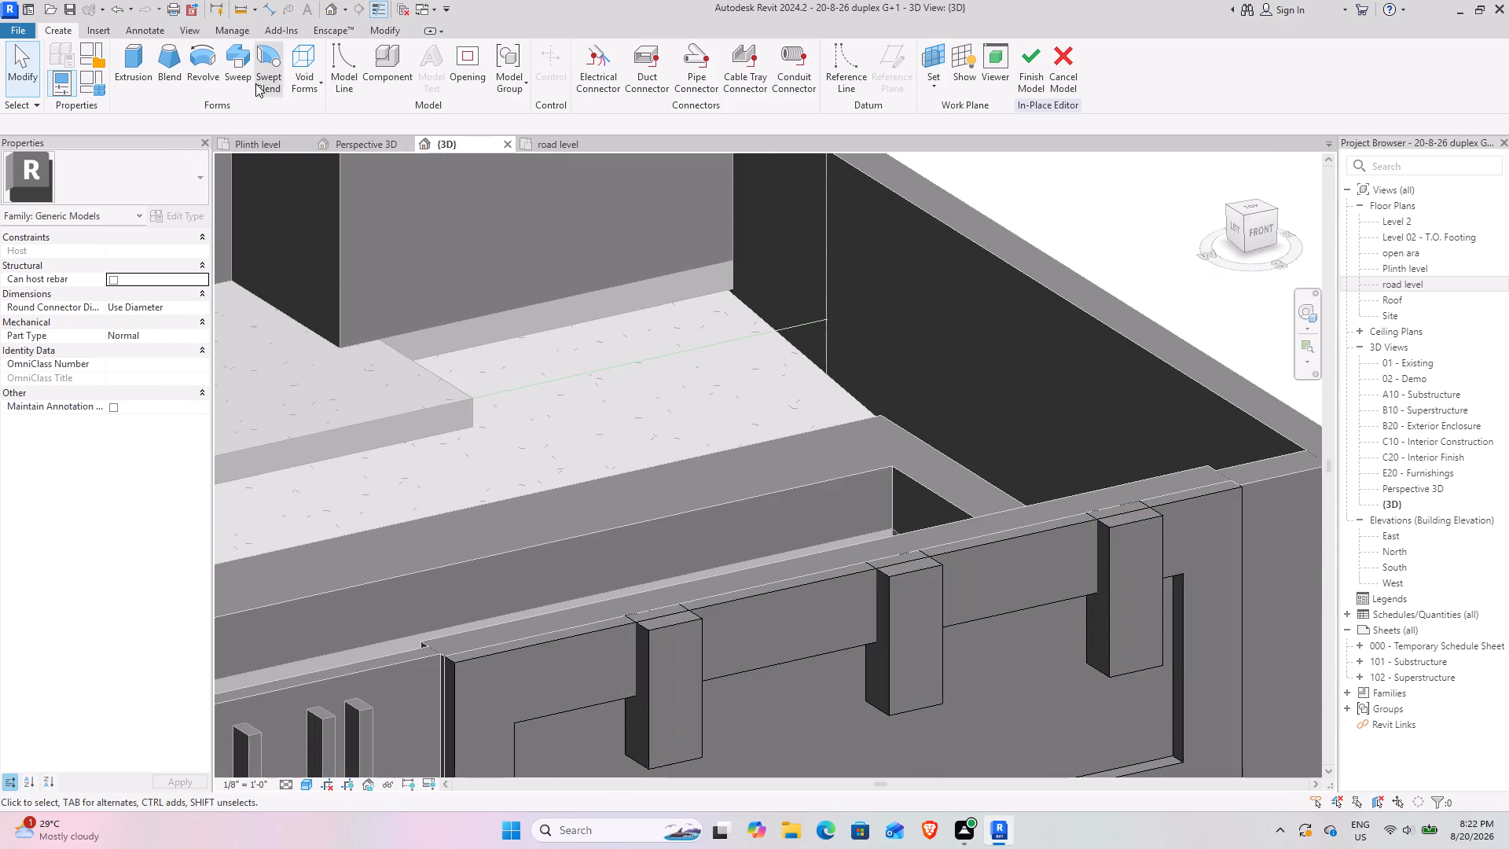
{"action": "left_click", "coordinate": [237, 71]}
{"action": "middle_click_drag", "start_coordinate": [646, 635], "coordinate": [698, 581]}
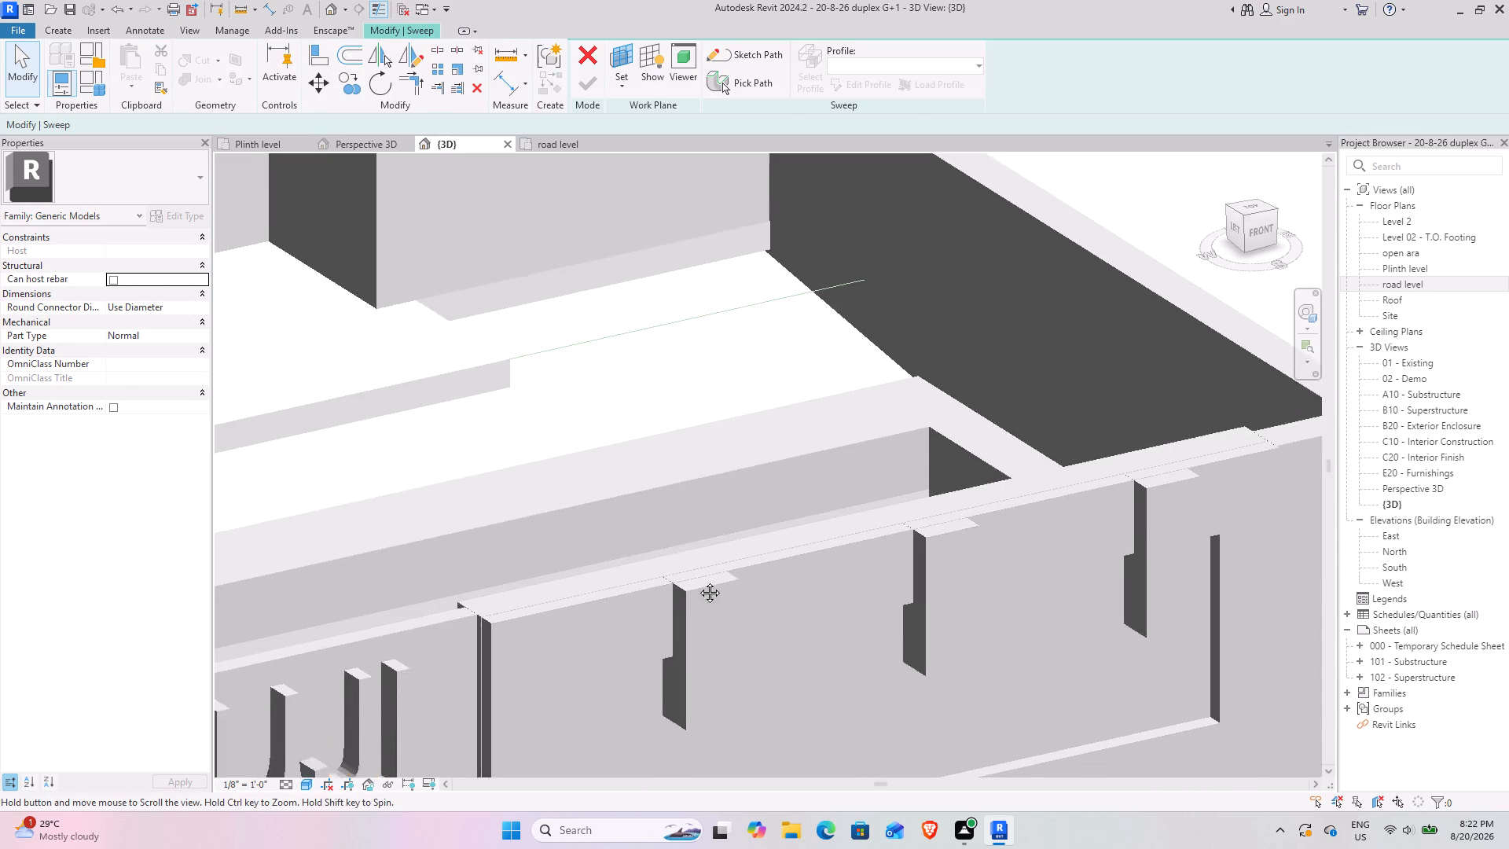
{"action": "middle_click_drag", "start_coordinate": [698, 581], "coordinate": [701, 568]}
{"action": "left_click", "coordinate": [740, 75]}
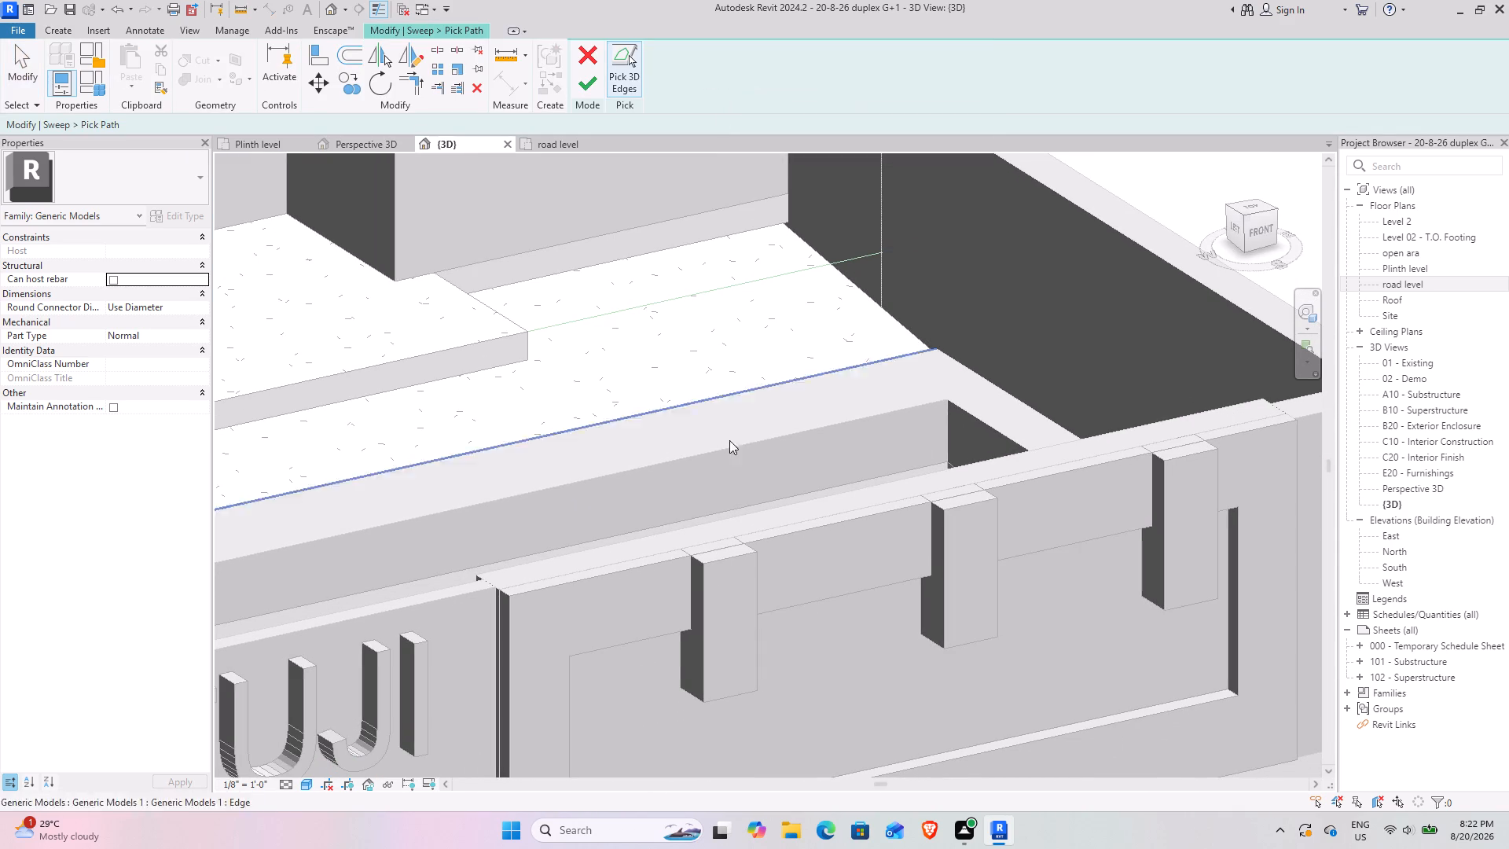
{"action": "scroll", "coordinate": [696, 563], "scroll_direction": "up", "scroll_amount": 6}
{"action": "left_click", "coordinate": [782, 553]}
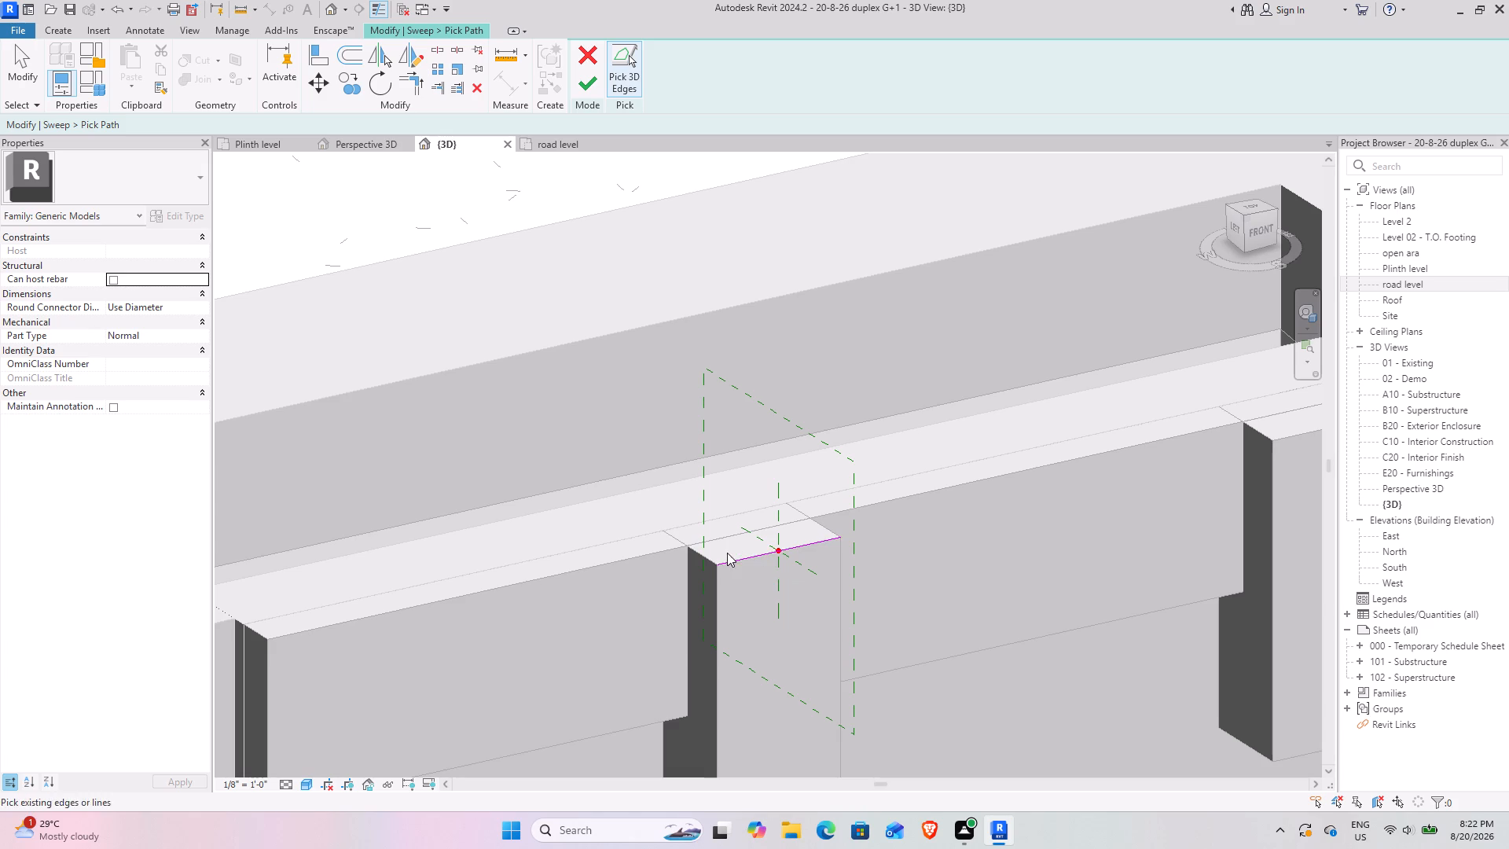
{"action": "left_click", "coordinate": [694, 558]}
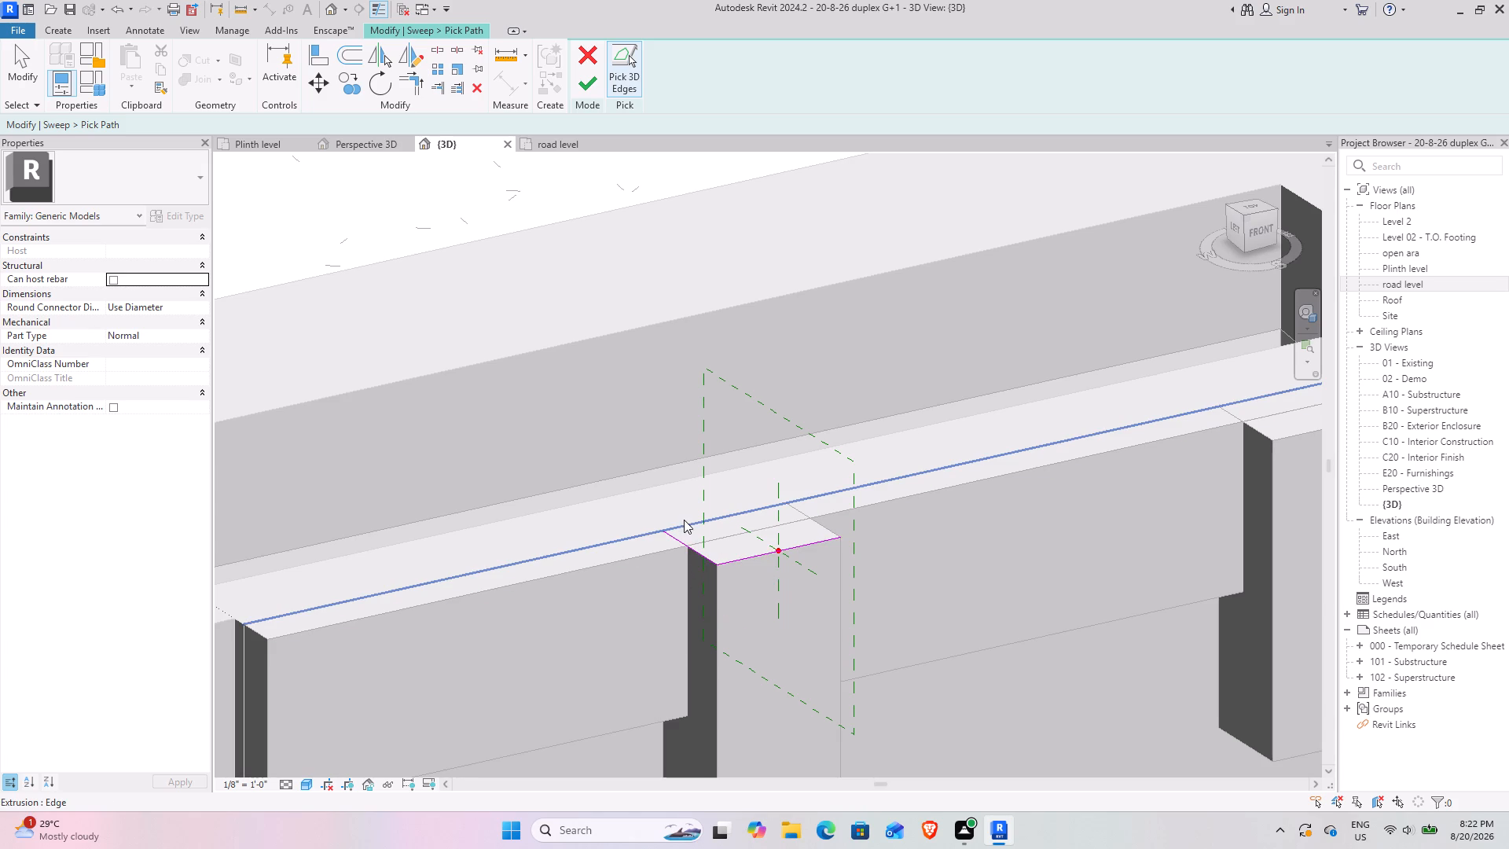
{"action": "scroll", "coordinate": [687, 520], "scroll_direction": "up", "scroll_amount": 4}
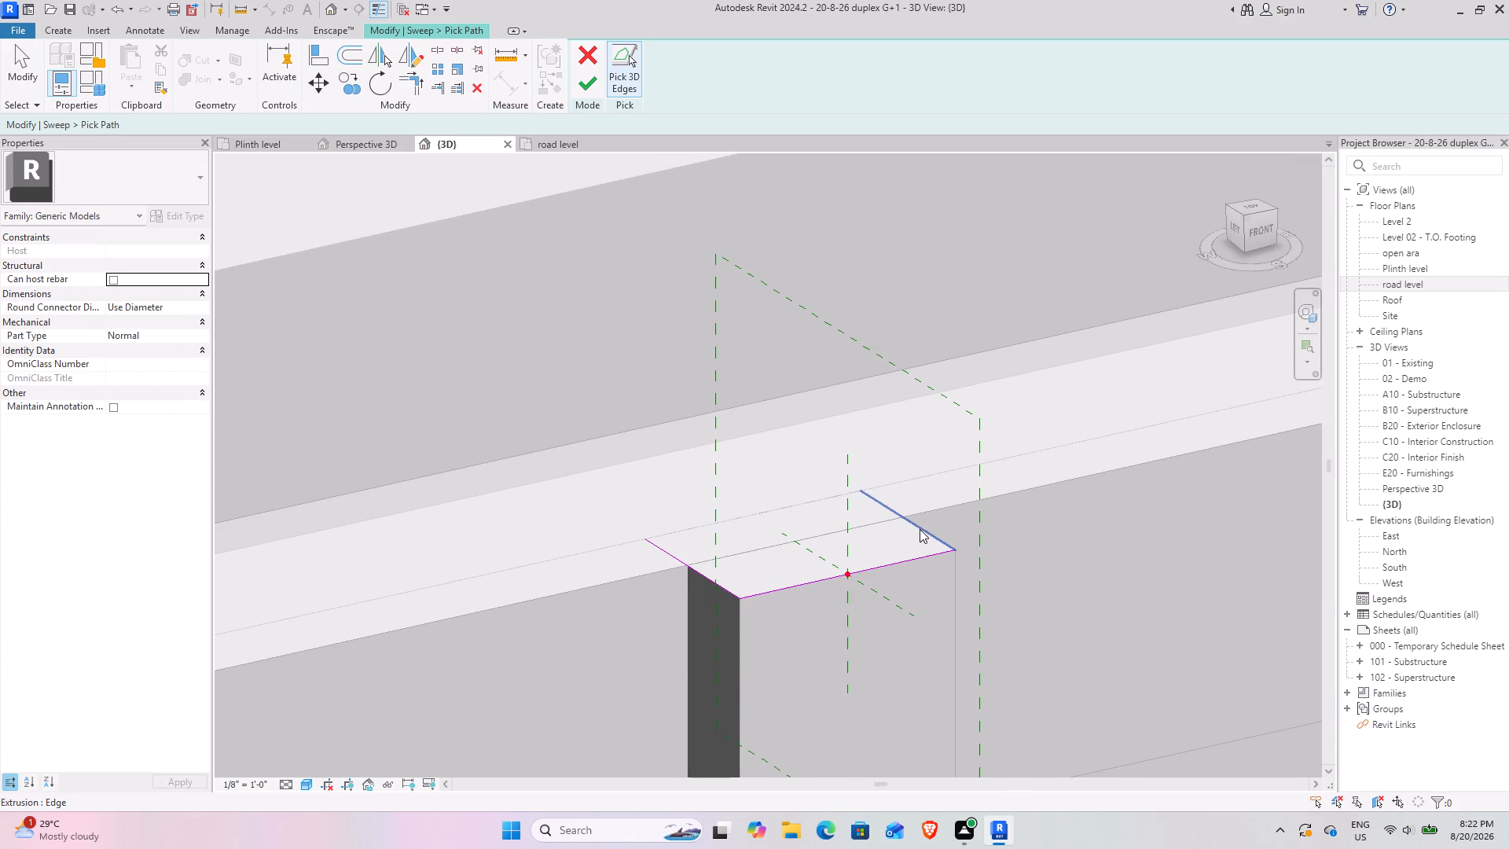
{"action": "left_click", "coordinate": [920, 529]}
{"action": "middle_click_drag", "start_coordinate": [815, 544], "coordinate": [857, 645], "text": "shift"}
{"action": "middle_click_drag", "start_coordinate": [855, 645], "coordinate": [667, 274]}
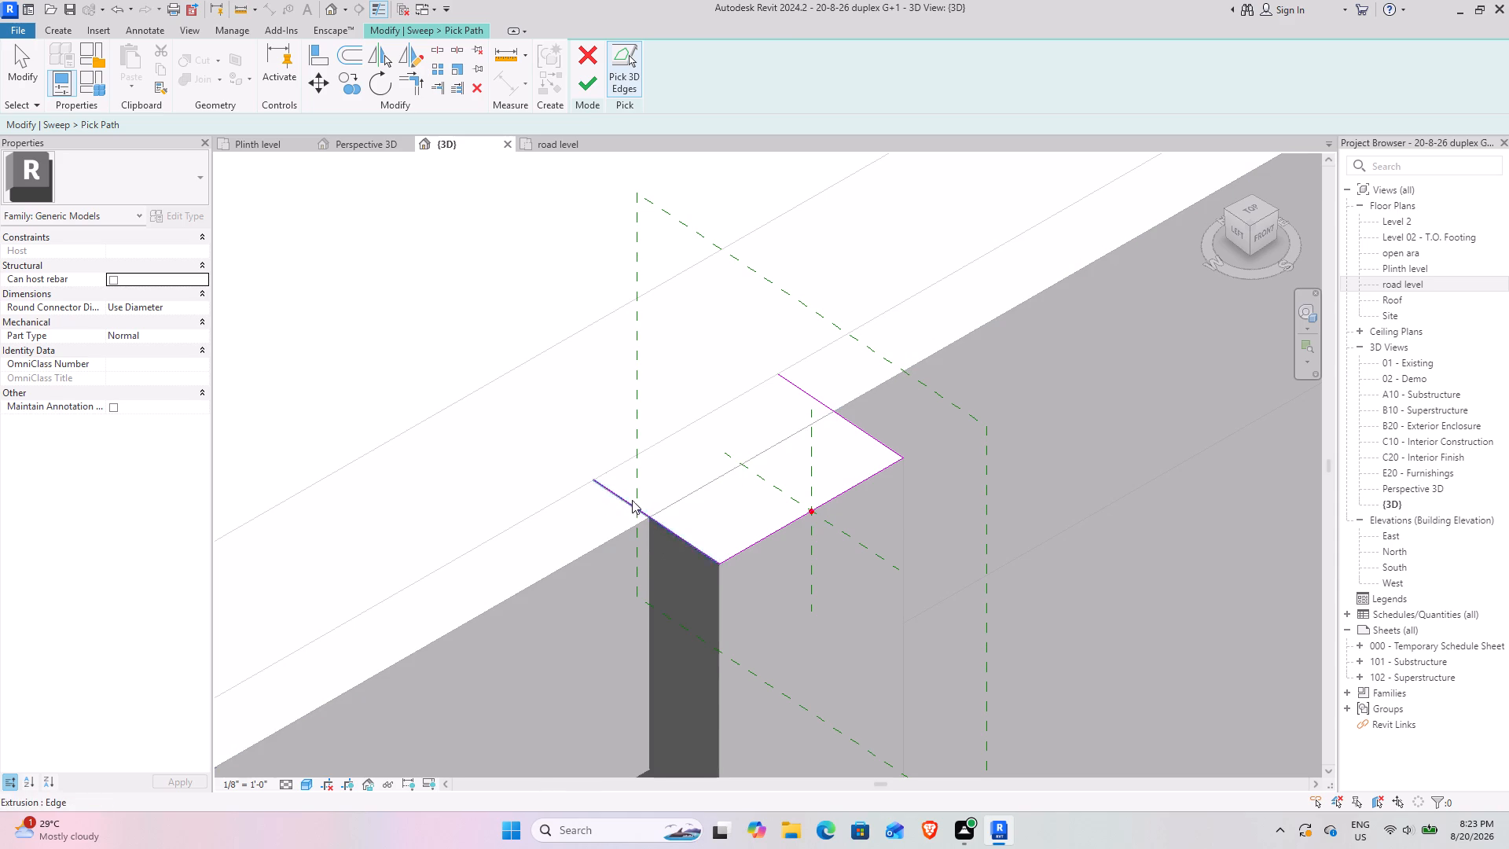
{"action": "left_click", "coordinate": [577, 81]}
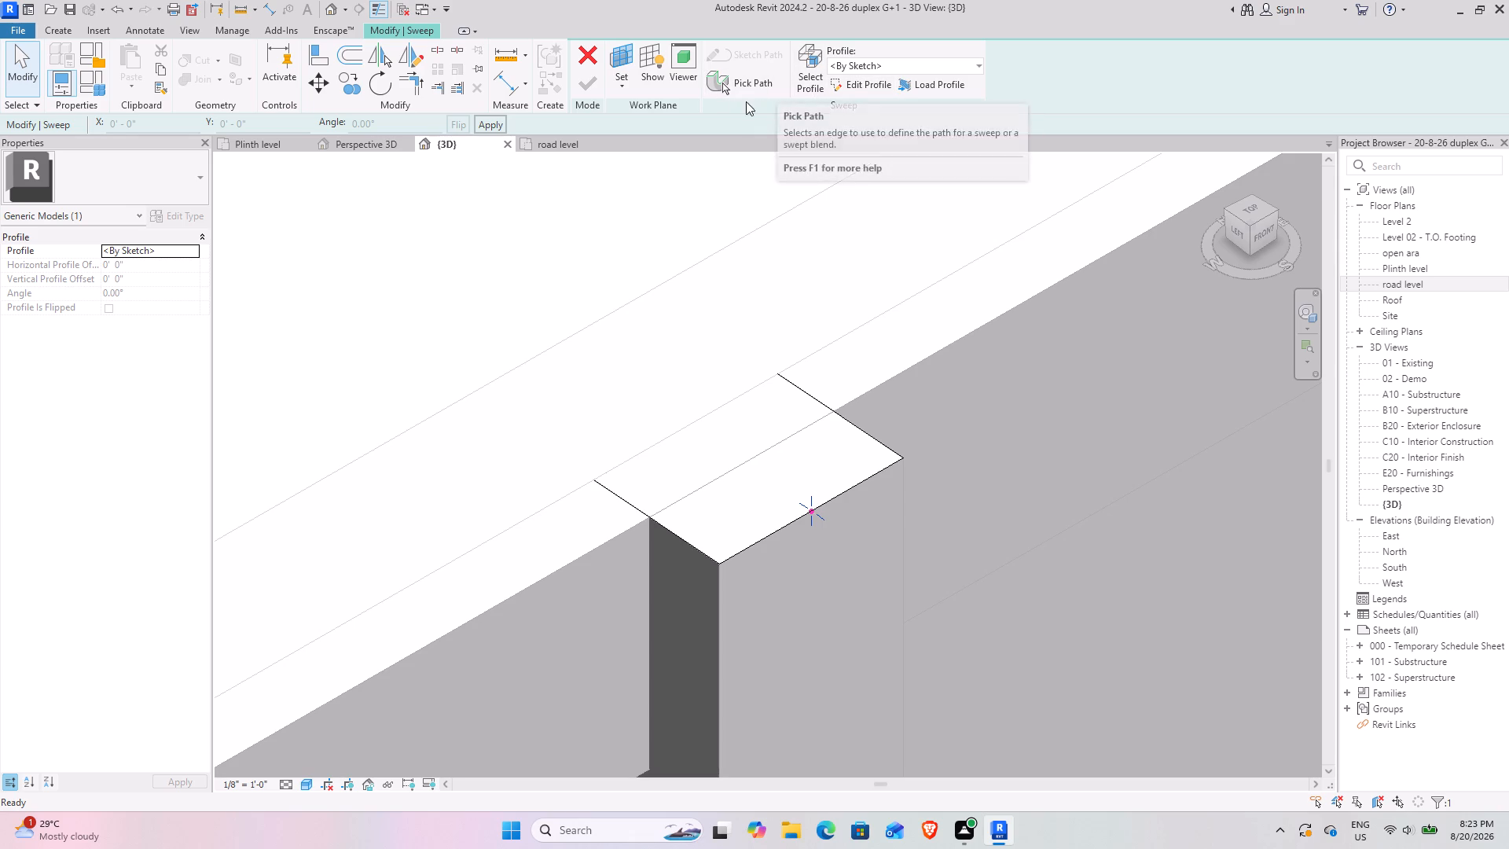
Sketch the sweep profile's upper lip from the path origin: about 3" outward, 1/2" down and 3/4" back toward the block.
{"action": "left_click", "coordinate": [865, 86]}
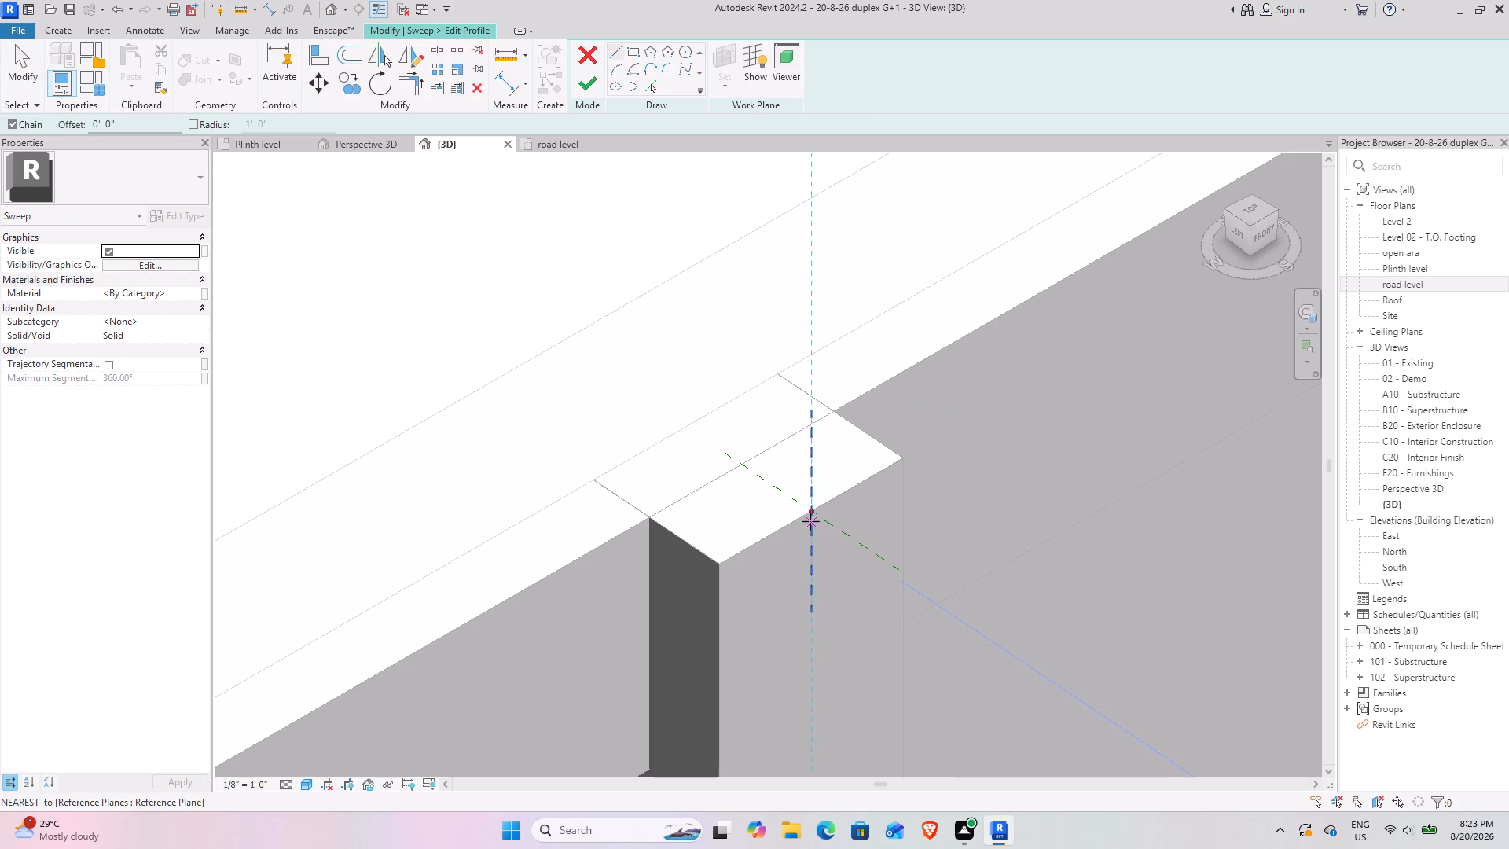
{"action": "middle_click_drag", "start_coordinate": [810, 521], "coordinate": [896, 472], "text": "shift"}
{"action": "middle_click_drag", "start_coordinate": [912, 476], "coordinate": [501, 429]}
{"action": "scroll", "coordinate": [798, 489], "scroll_direction": "up", "scroll_amount": 3}
{"action": "left_click", "coordinate": [1251, 232]}
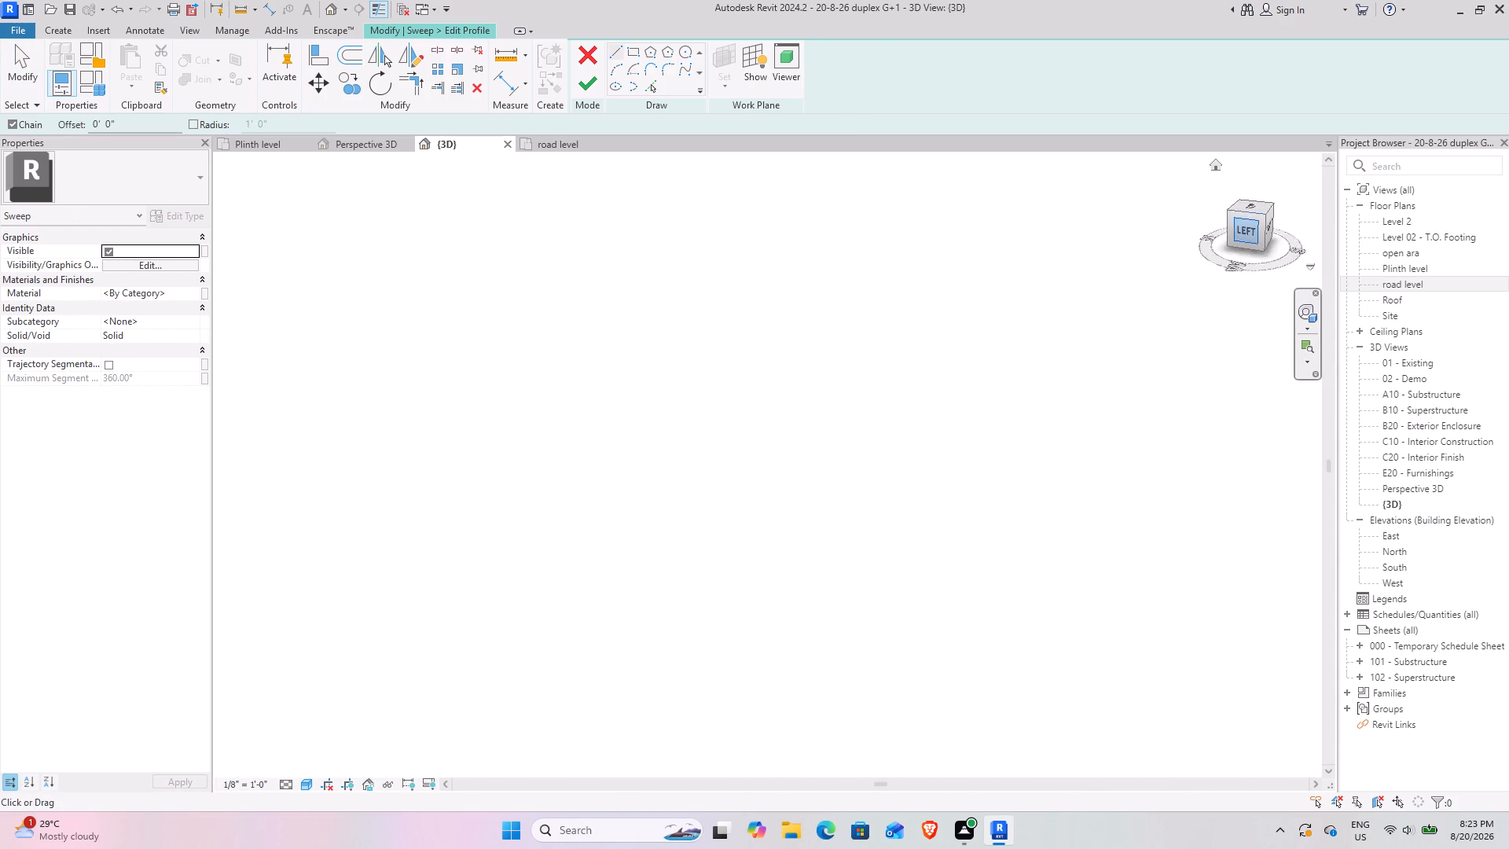
{"action": "scroll", "coordinate": [845, 467], "scroll_direction": "up", "scroll_amount": 3}
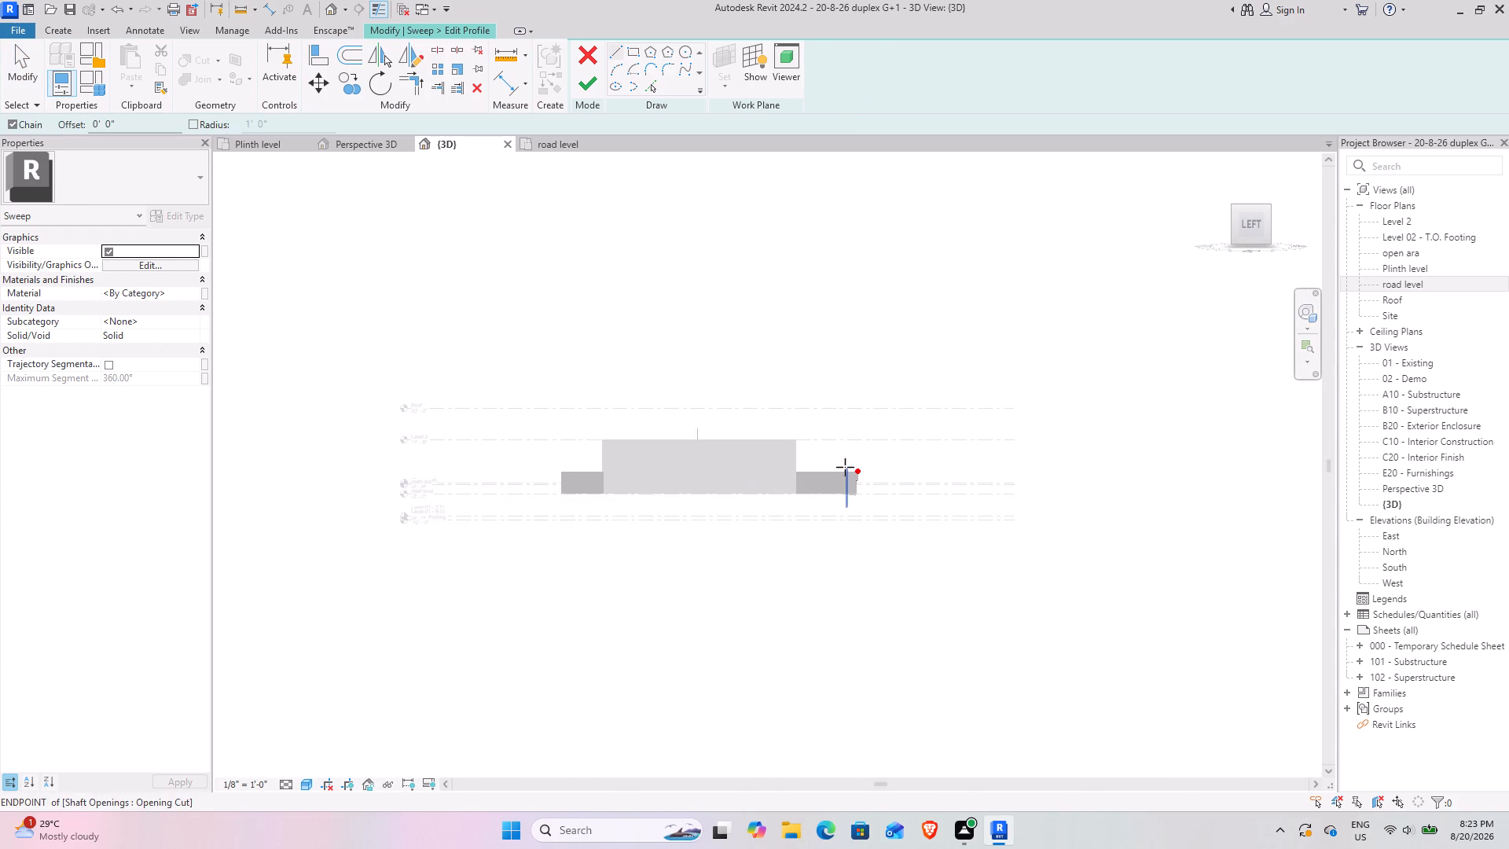
{"action": "scroll", "coordinate": [845, 467], "scroll_direction": "up", "scroll_amount": 20}
{"action": "scroll", "coordinate": [845, 467], "scroll_direction": "up", "scroll_amount": 5}
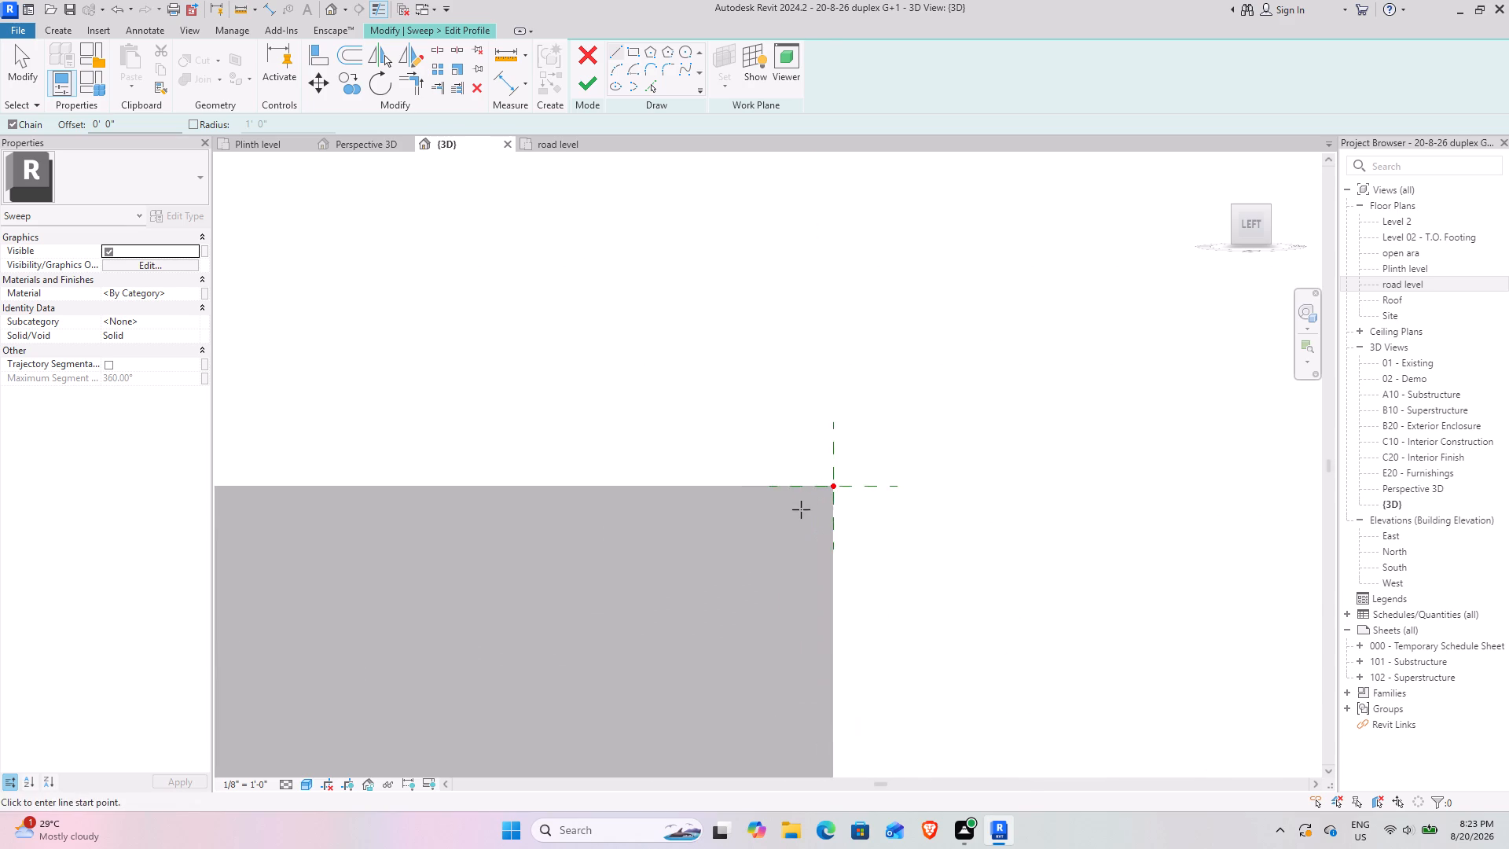
{"action": "scroll", "coordinate": [801, 509], "scroll_direction": "up", "scroll_amount": 7}
{"action": "middle_click_drag", "start_coordinate": [850, 480], "coordinate": [826, 525]}
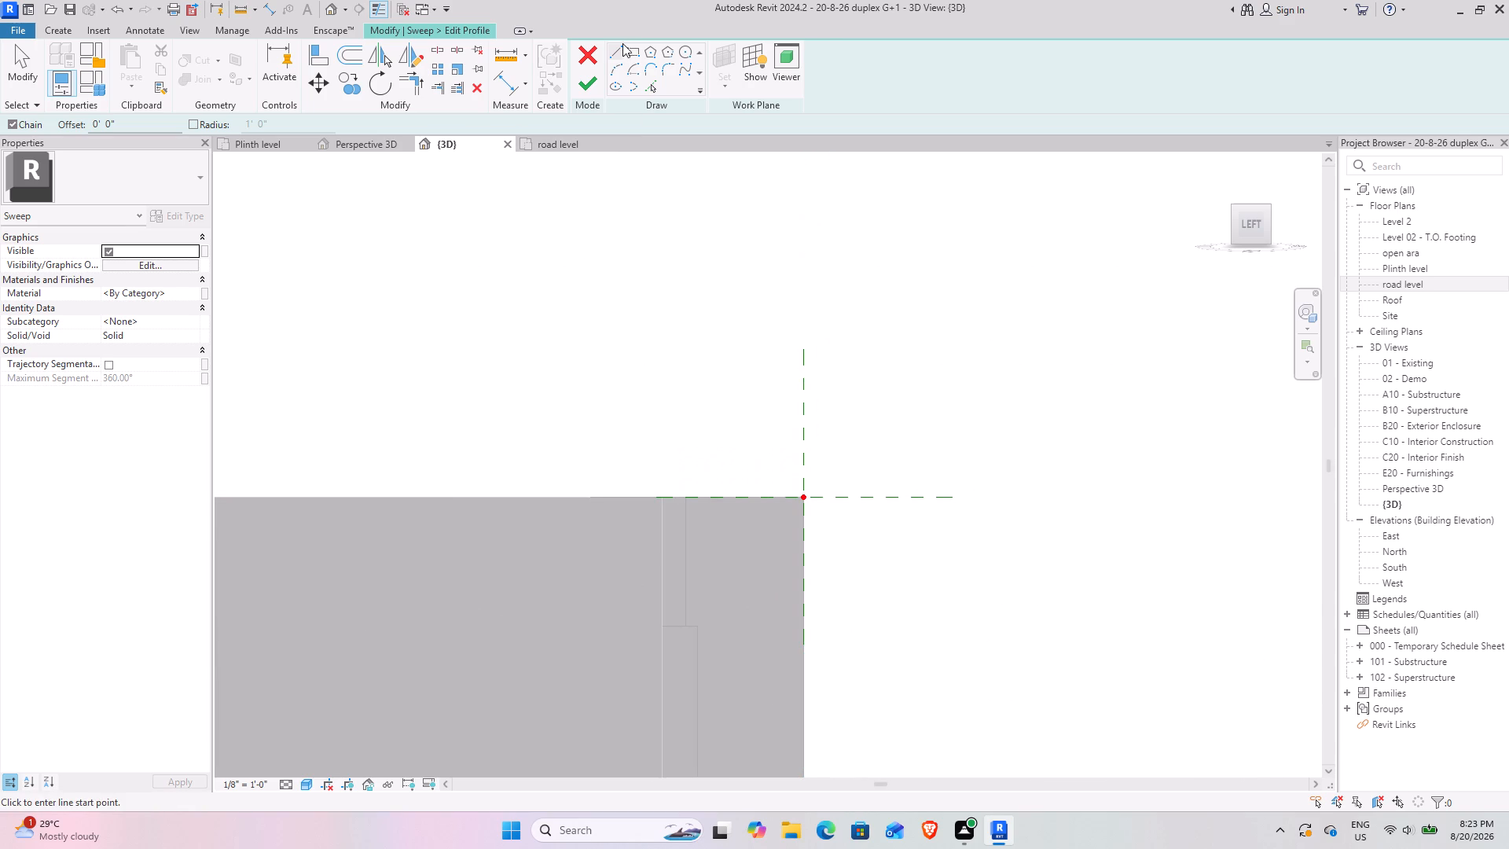
{"action": "left_click", "coordinate": [806, 497]}
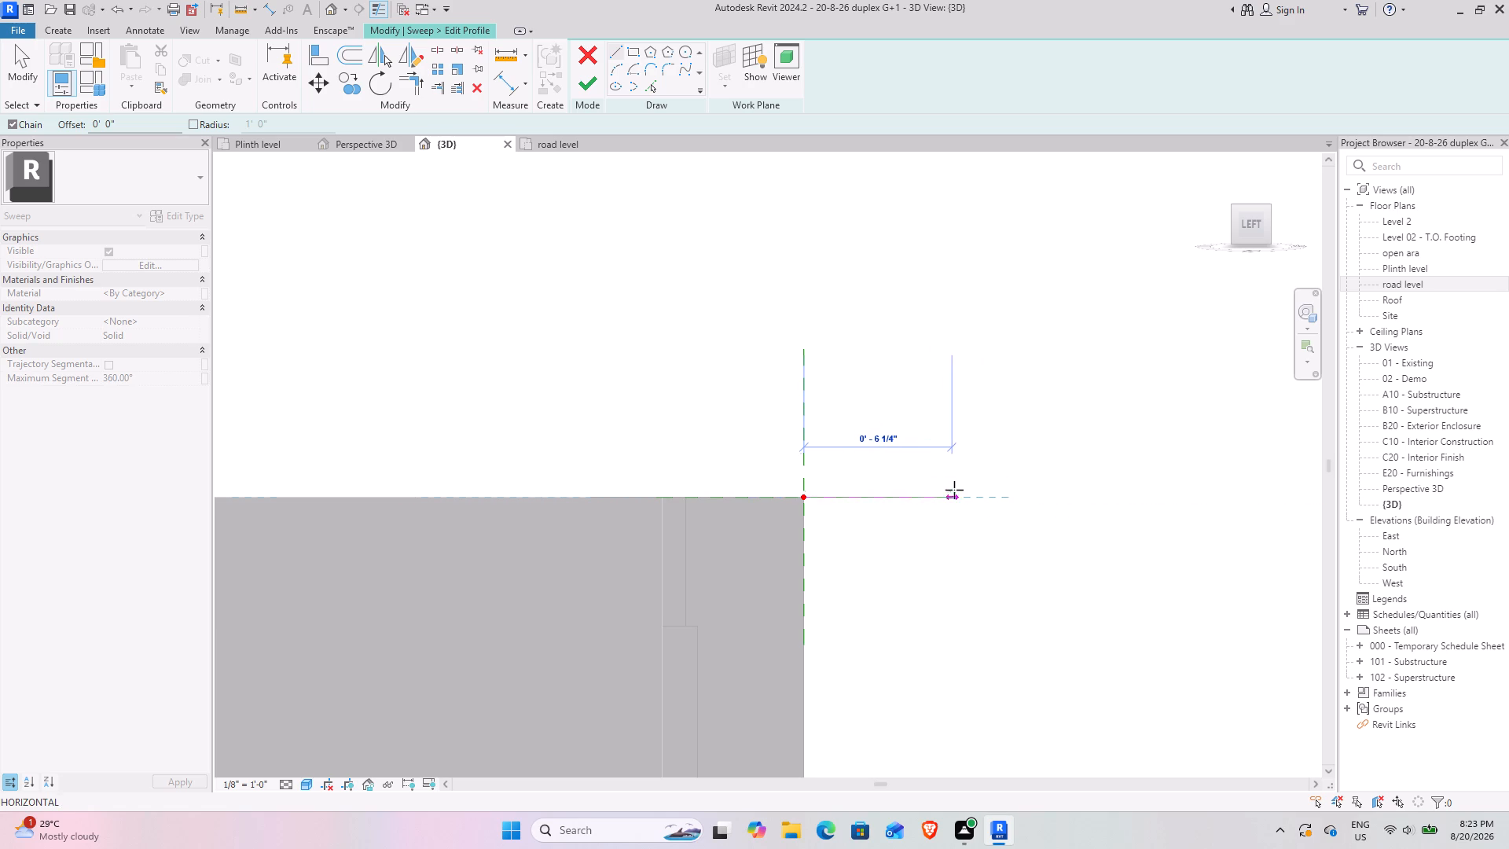
{"action": "middle_click_drag", "start_coordinate": [1011, 504], "coordinate": [996, 492]}
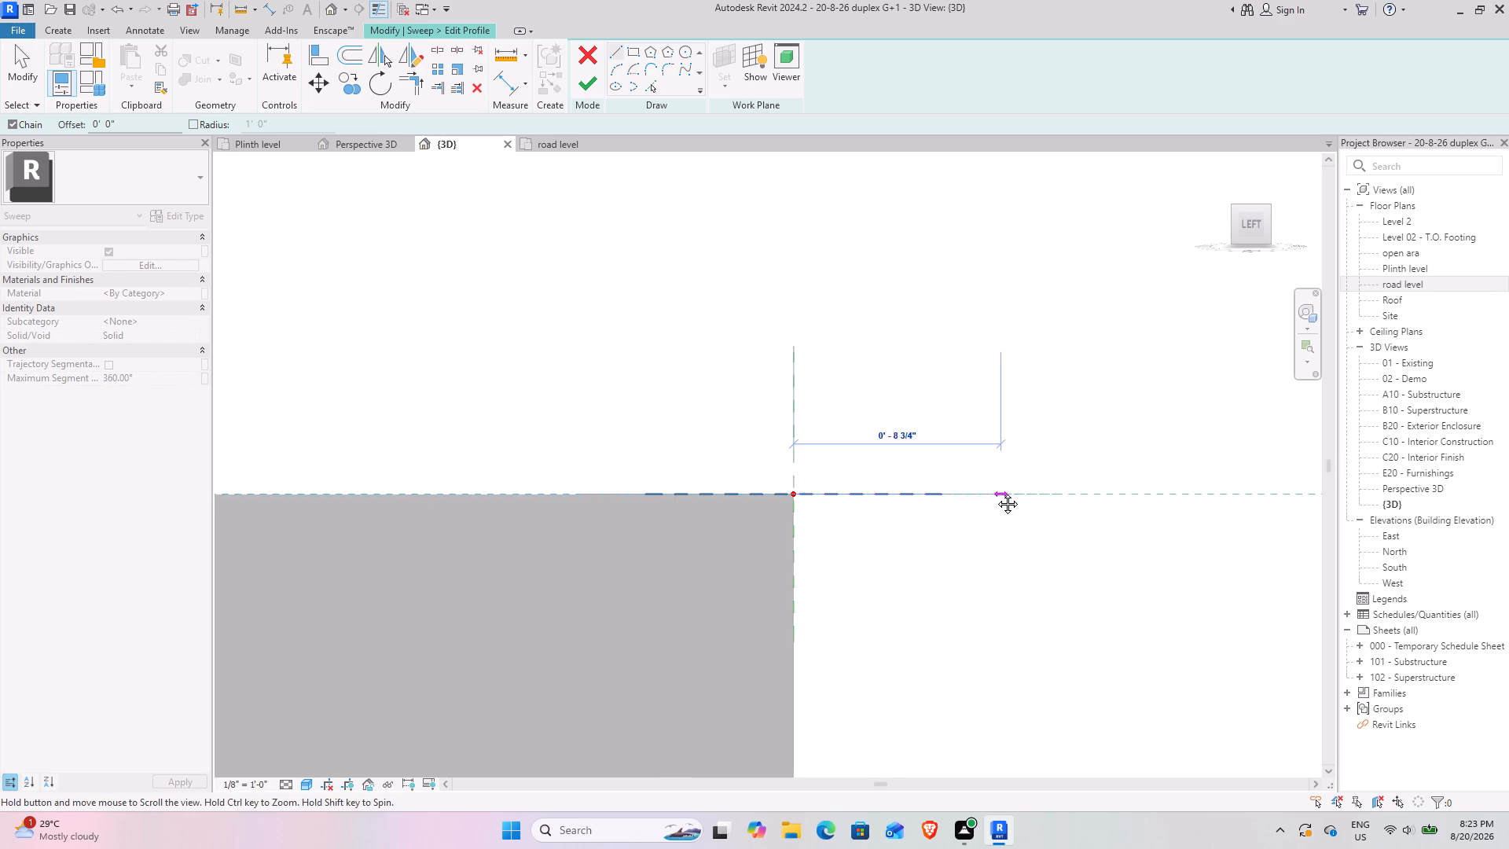
{"action": "middle_click_drag", "start_coordinate": [996, 492], "coordinate": [828, 227]}
{"action": "scroll", "coordinate": [800, 245], "scroll_direction": "down", "scroll_amount": 1}
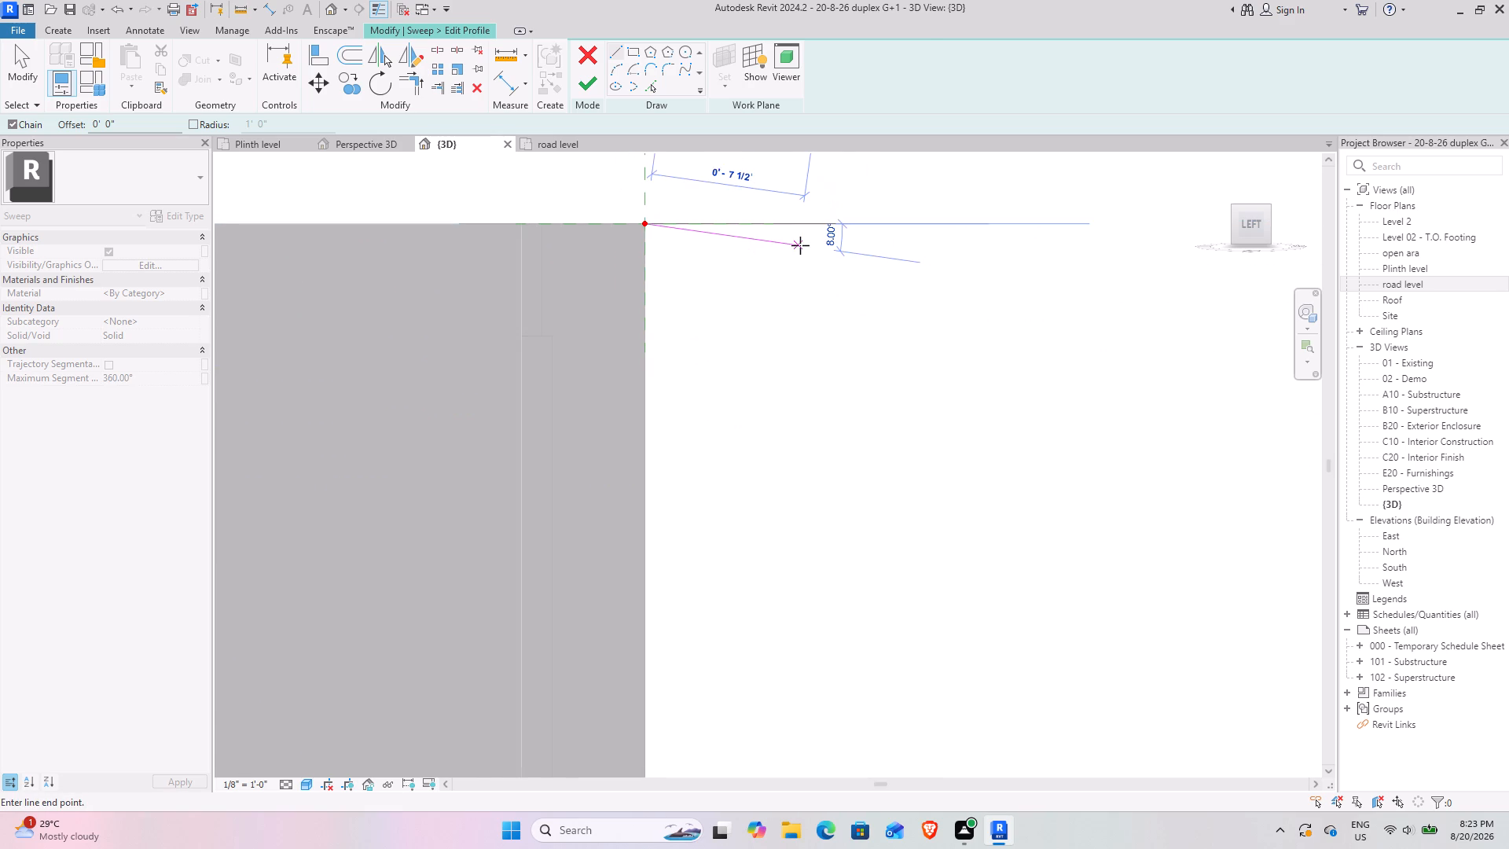
{"action": "middle_click_drag", "start_coordinate": [799, 244], "coordinate": [788, 276], "text": "shift"}
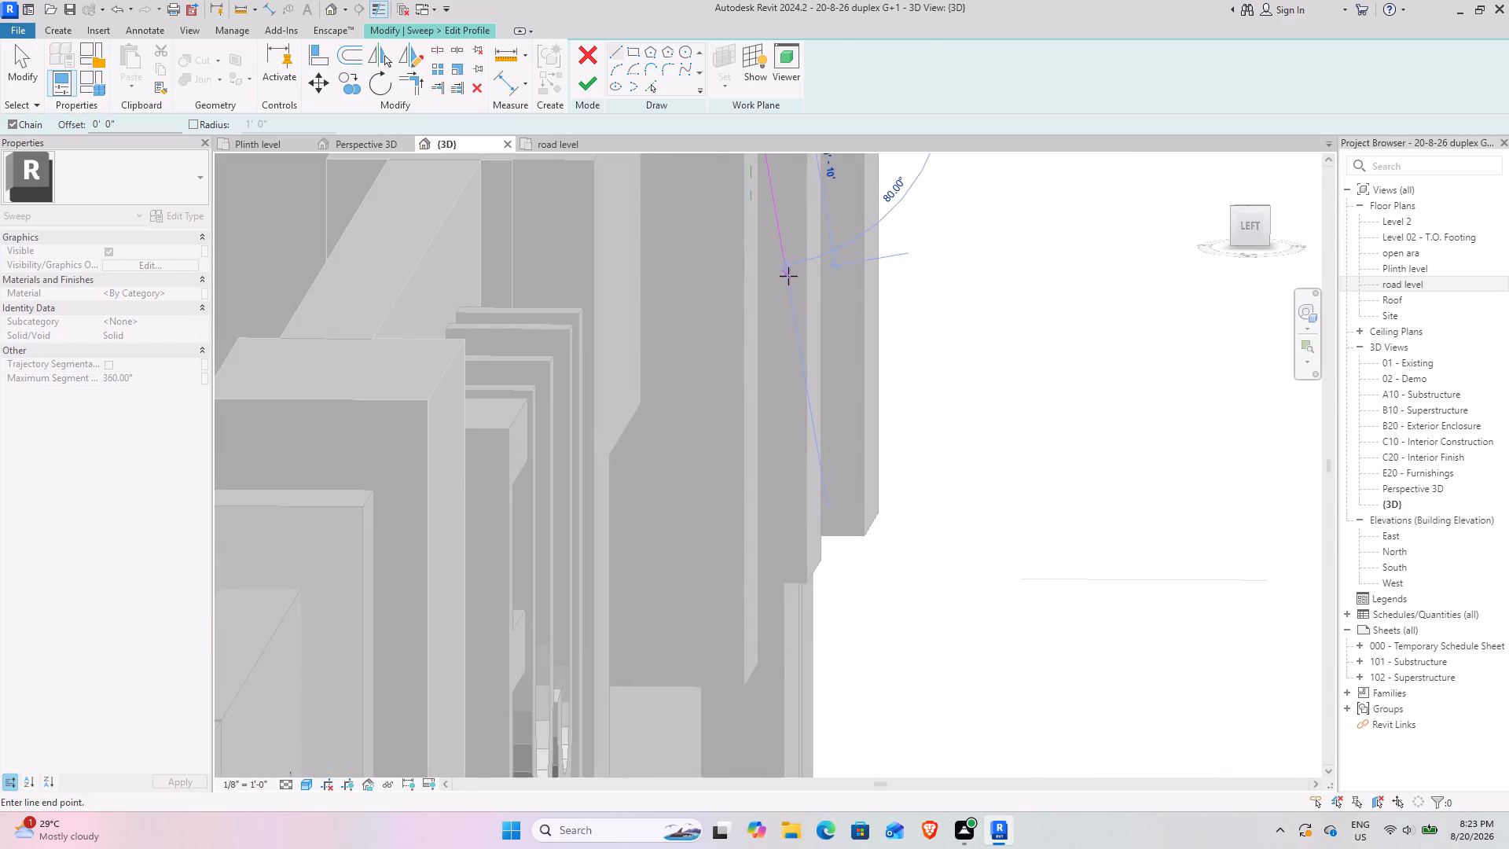
{"action": "middle_click_drag", "start_coordinate": [793, 307], "coordinate": [817, 527]}
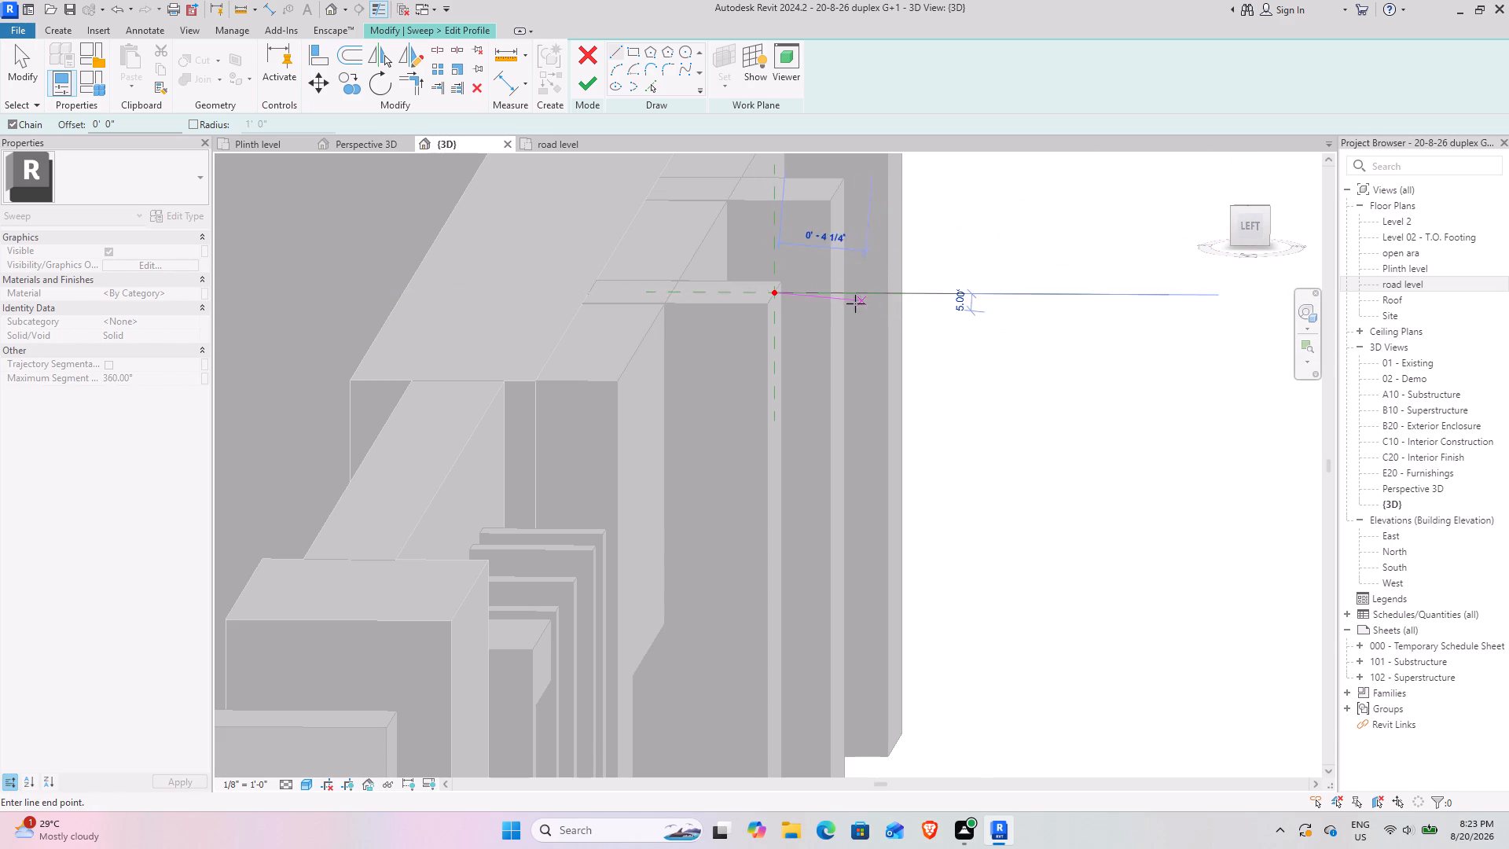
{"action": "scroll", "coordinate": [833, 292], "scroll_direction": "up", "scroll_amount": 8}
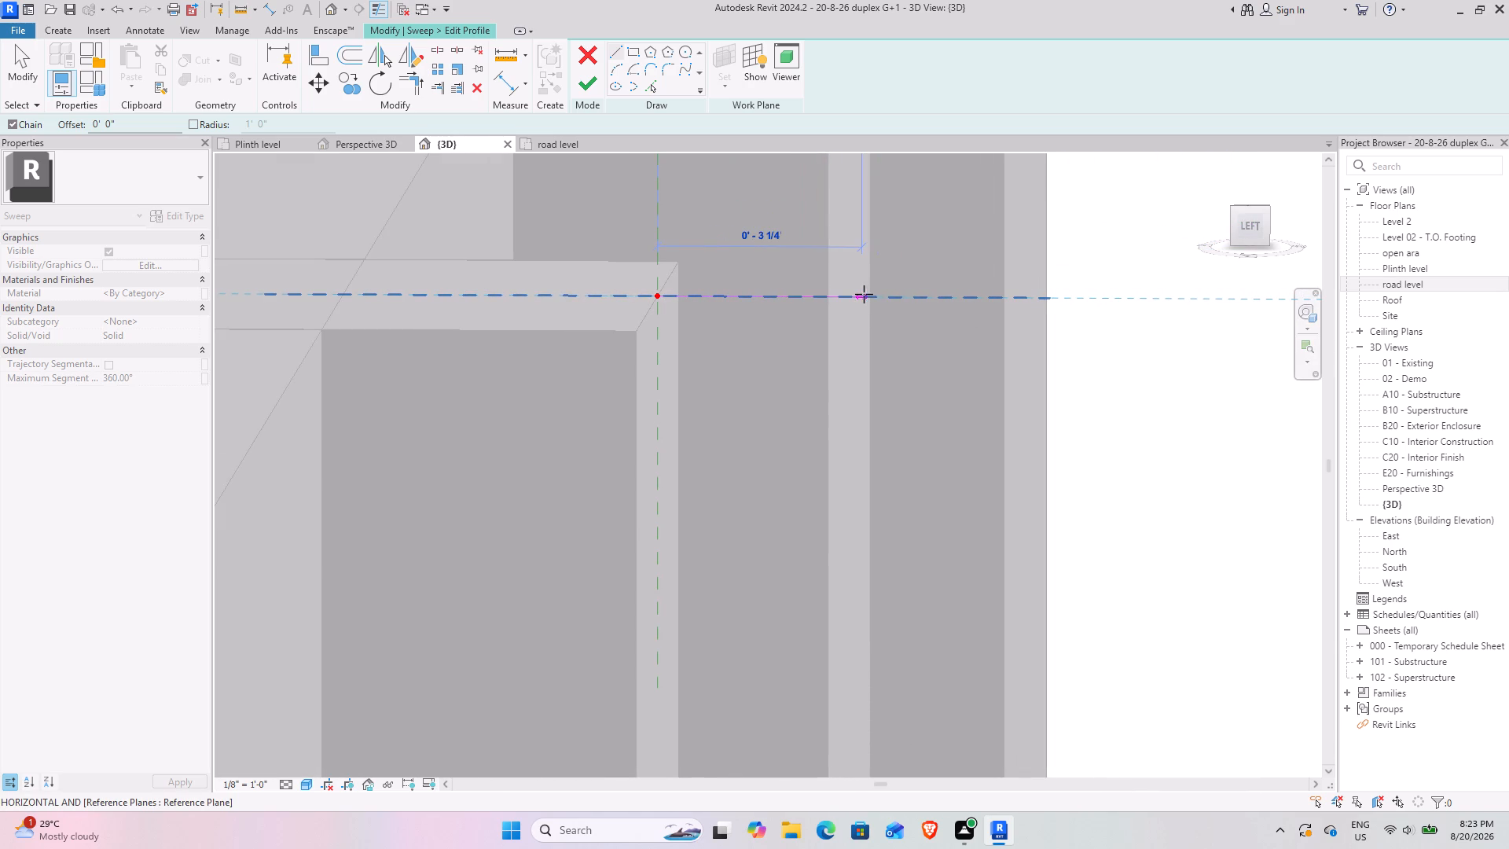
{"action": "middle_click", "coordinate": [864, 294], "text": "shift"}
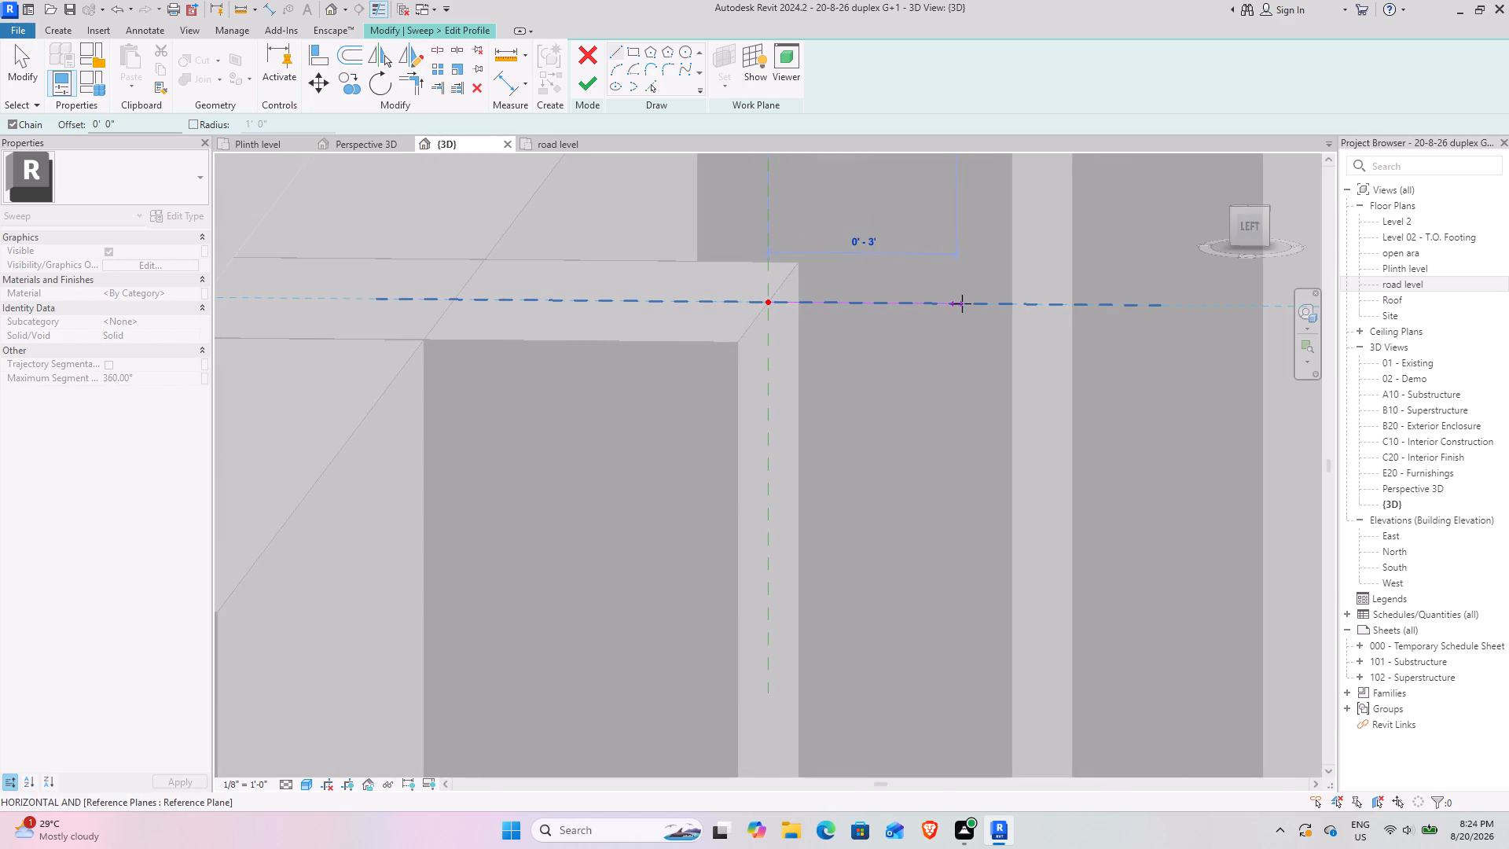
{"action": "left_click", "coordinate": [963, 301]}
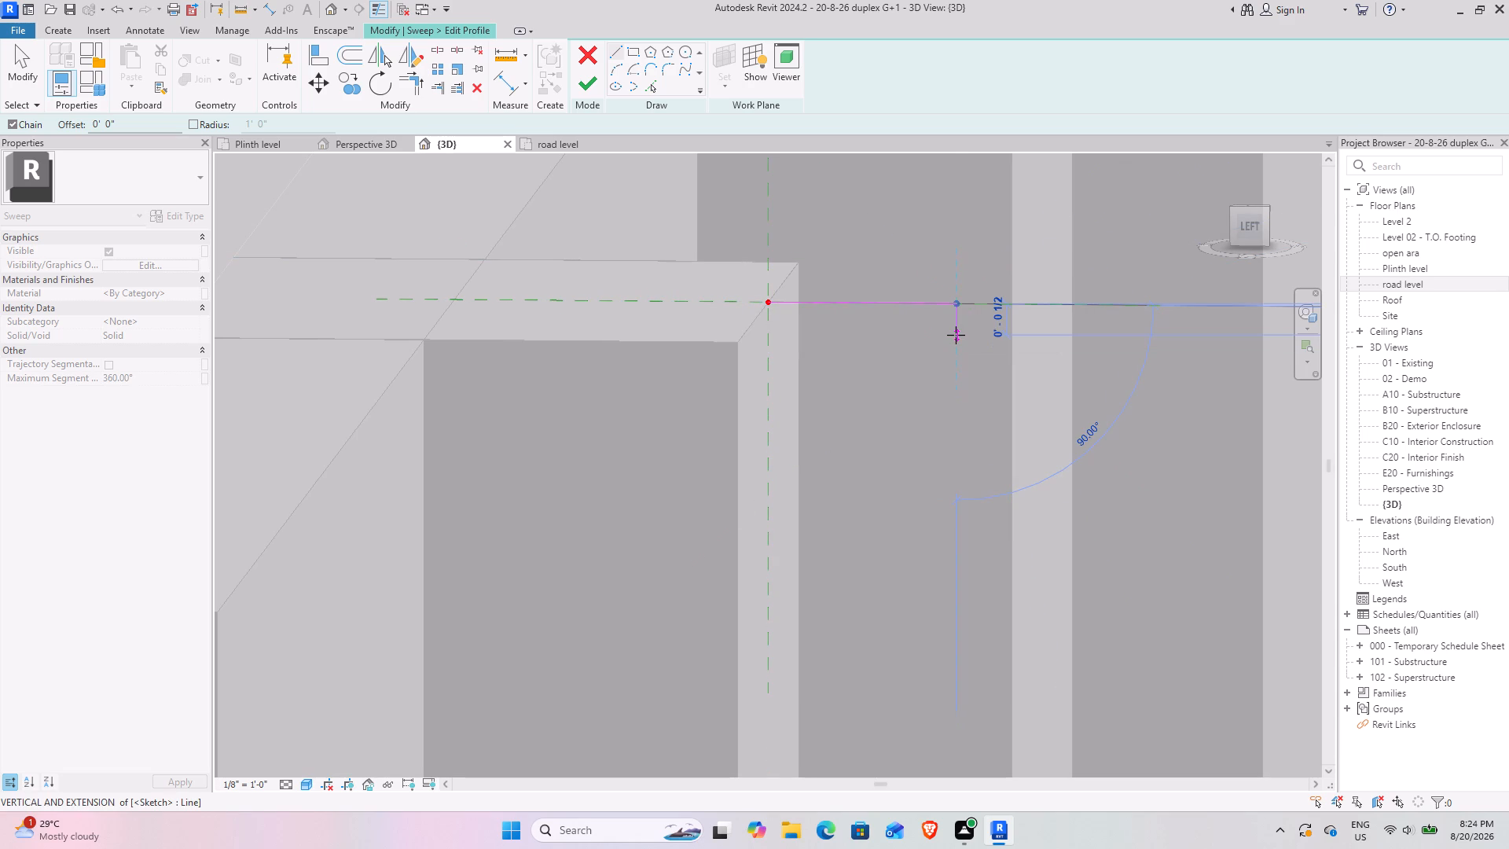
{"action": "left_click", "coordinate": [956, 335]}
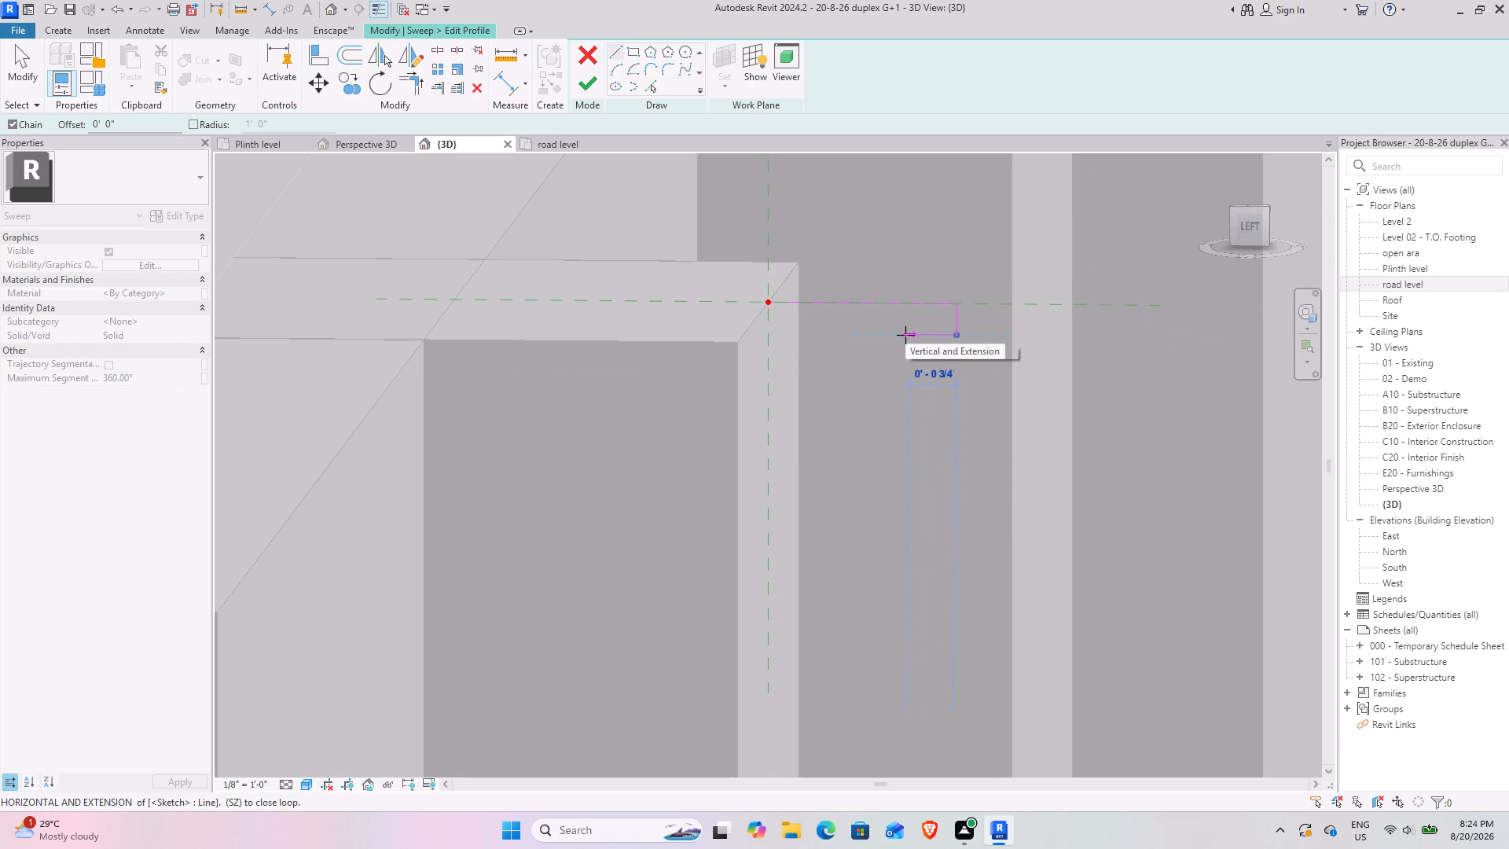
{"action": "left_click", "coordinate": [904, 335]}
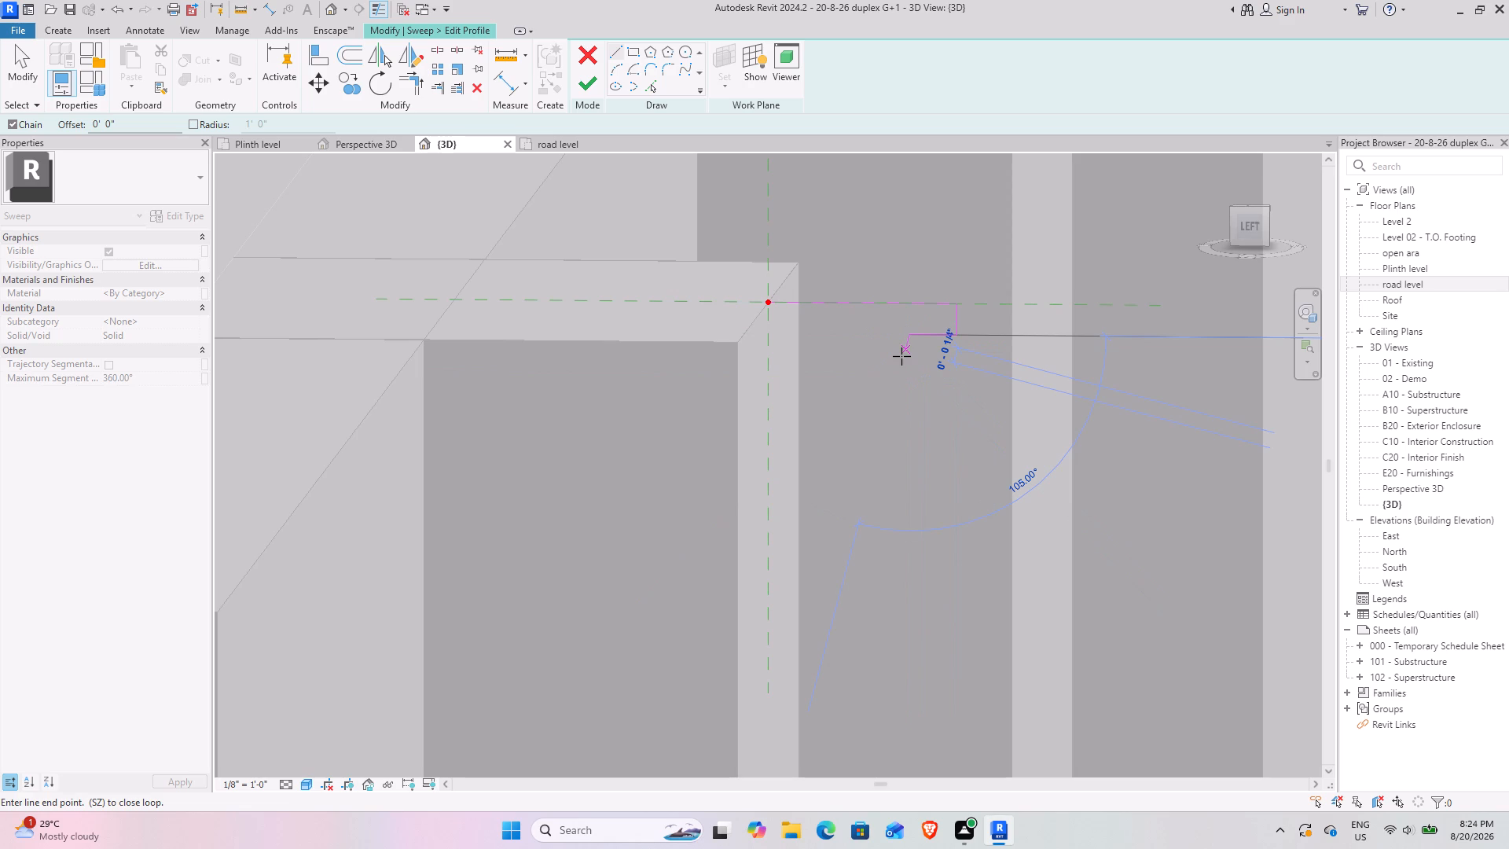
{"action": "key", "text": "Escape"}
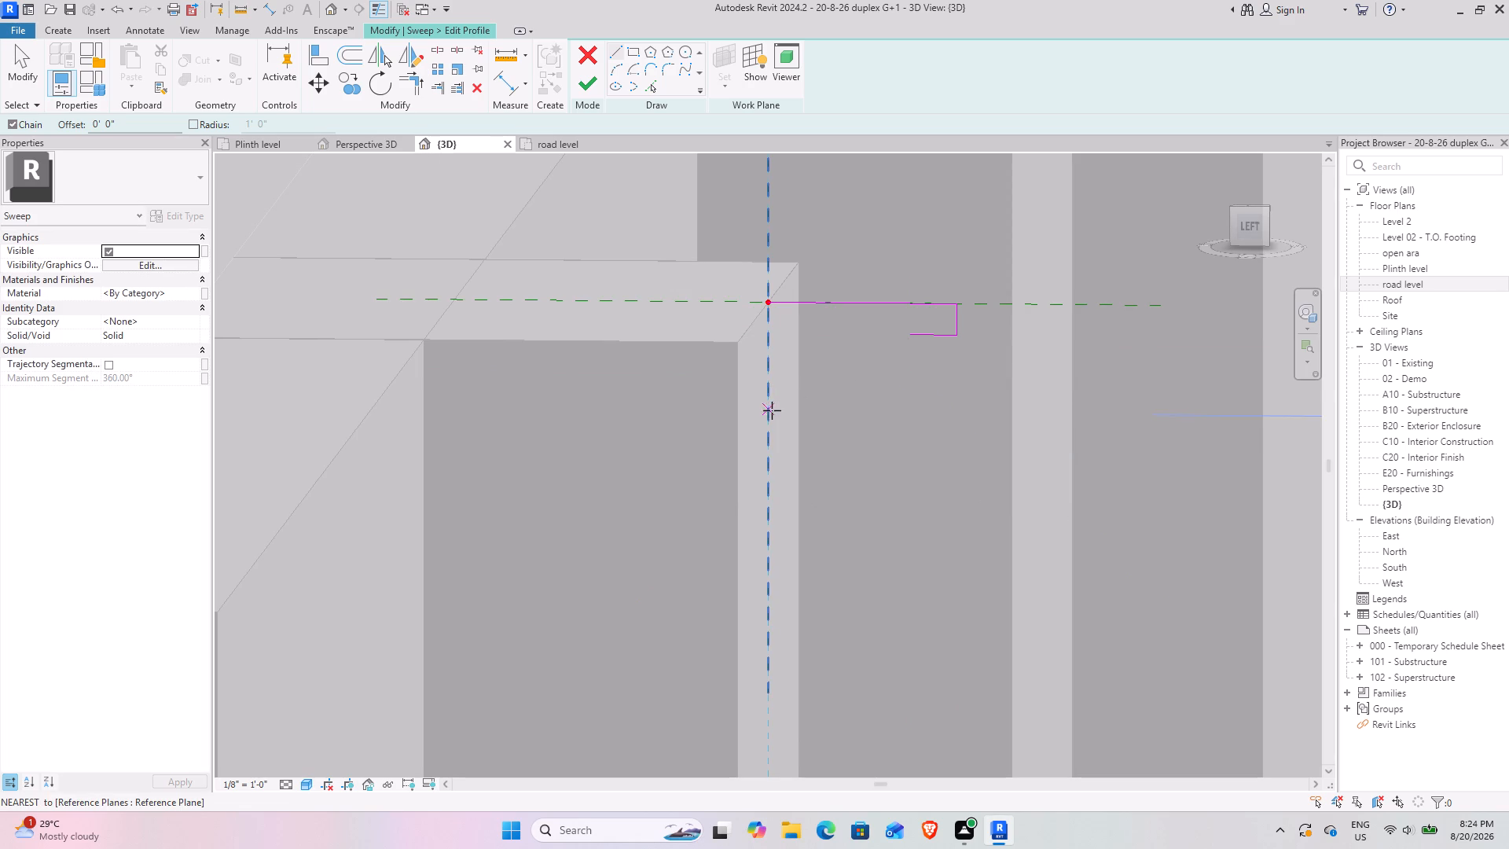
Sketch the profile's lower step from the vertical reference plane: a short line outward, followed by one about 1/2" upward.
{"action": "left_click", "coordinate": [772, 422]}
{"action": "left_click", "coordinate": [812, 425]}
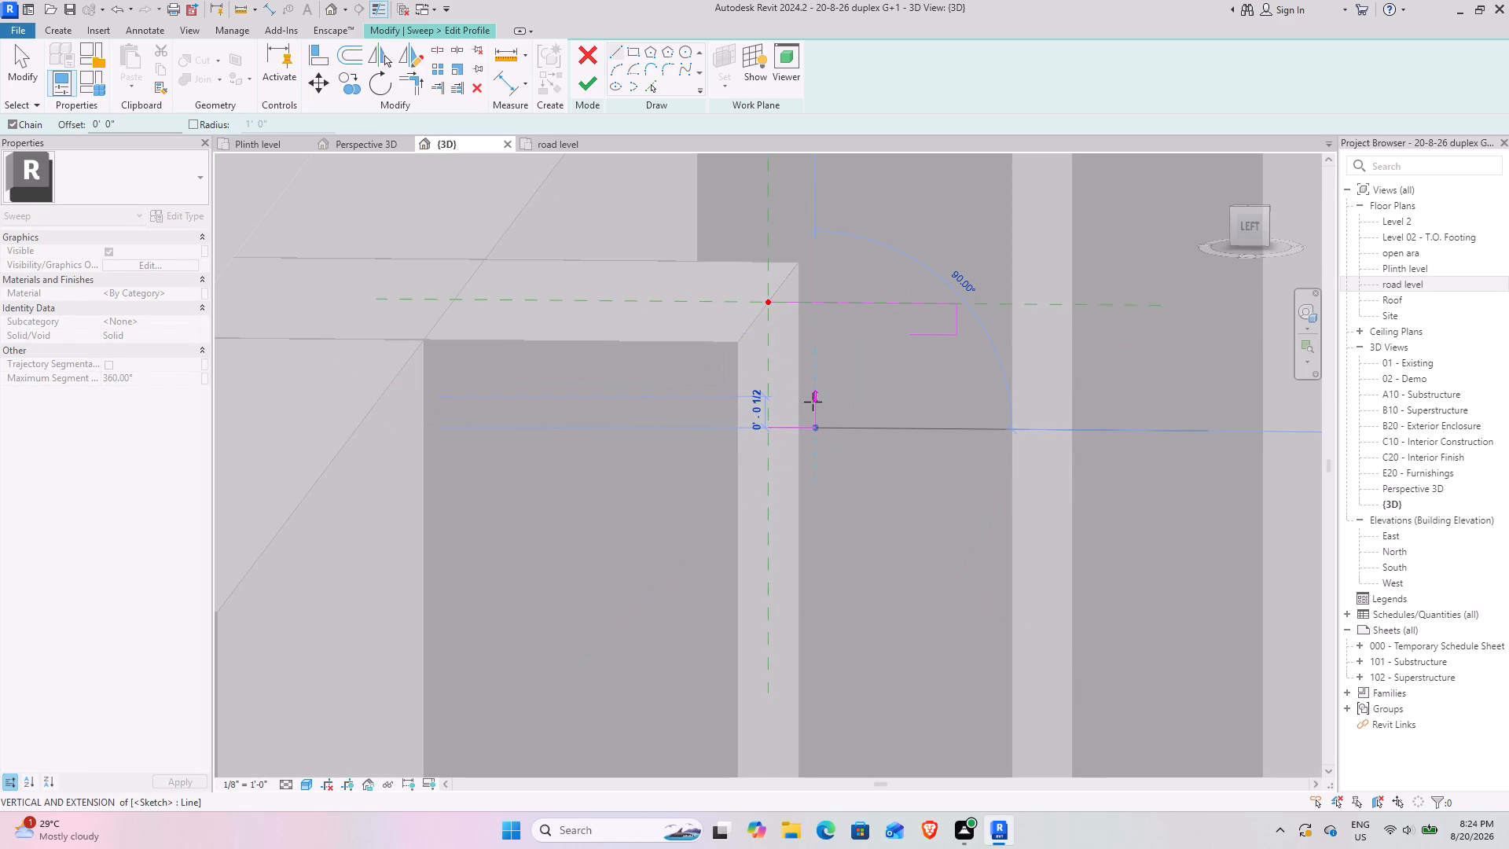
{"action": "left_click", "coordinate": [813, 402]}
{"action": "key", "text": "Escape"}
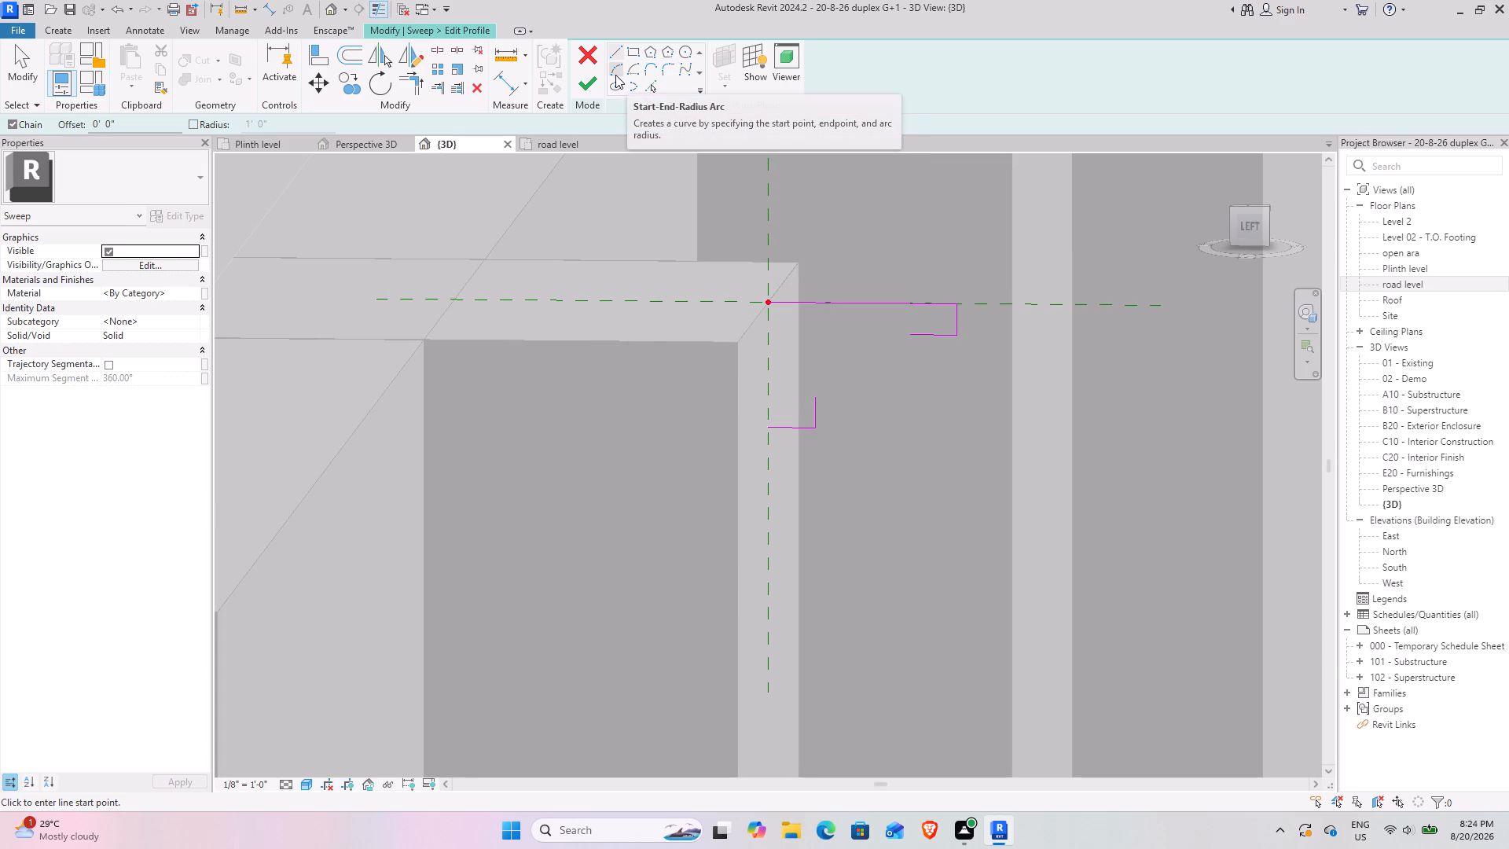
Join the lower step to the upper lip with a Start-End-Radius Arc of about 1 47/64" radius, bulging outward and down.
{"action": "left_click", "coordinate": [615, 75]}
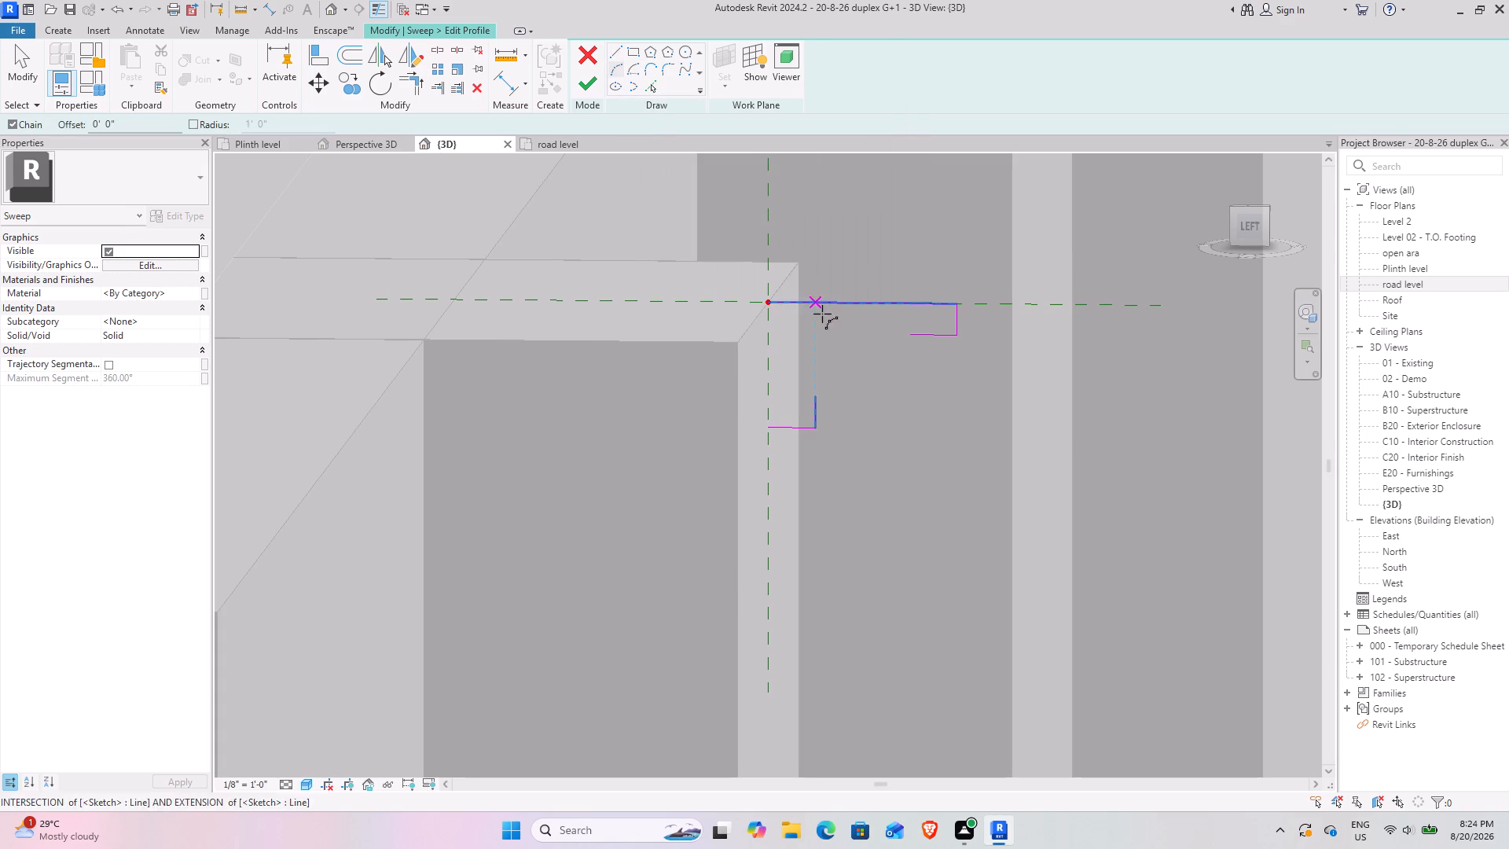
{"action": "left_click", "coordinate": [813, 396]}
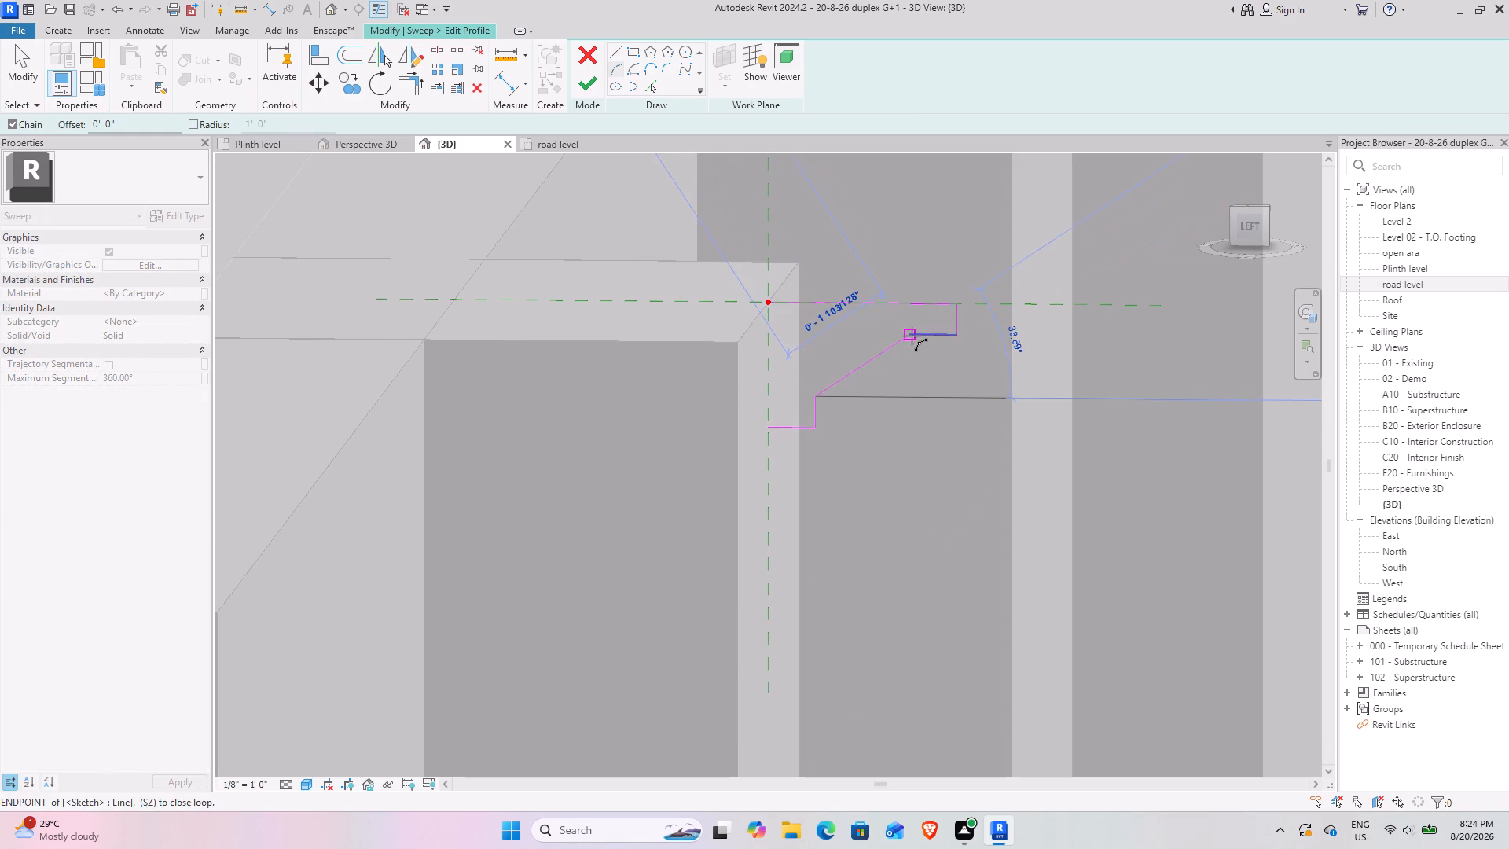
{"action": "left_click", "coordinate": [912, 336]}
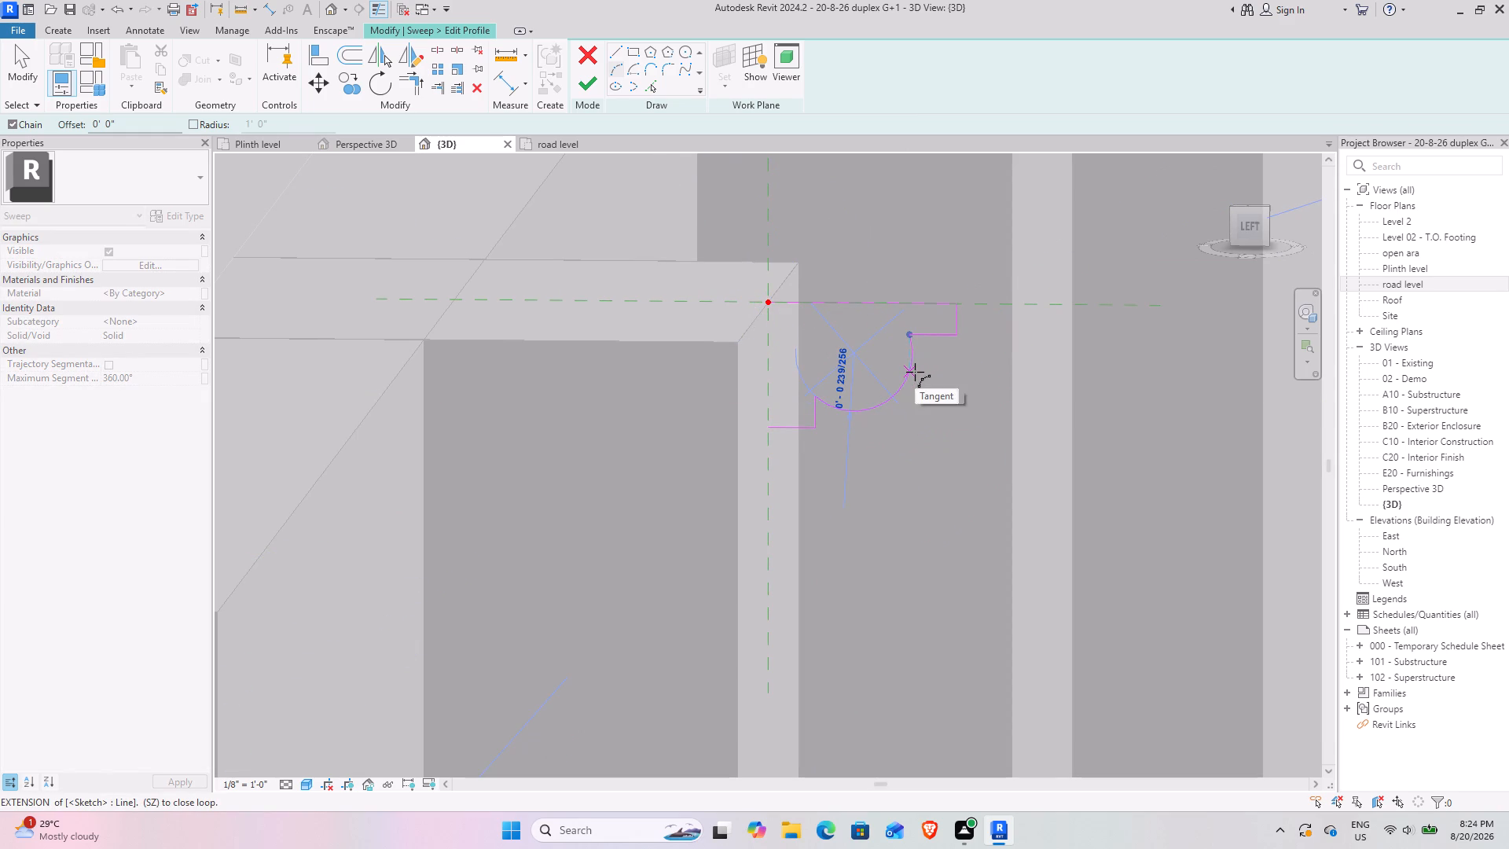
{"action": "left_click", "coordinate": [899, 352]}
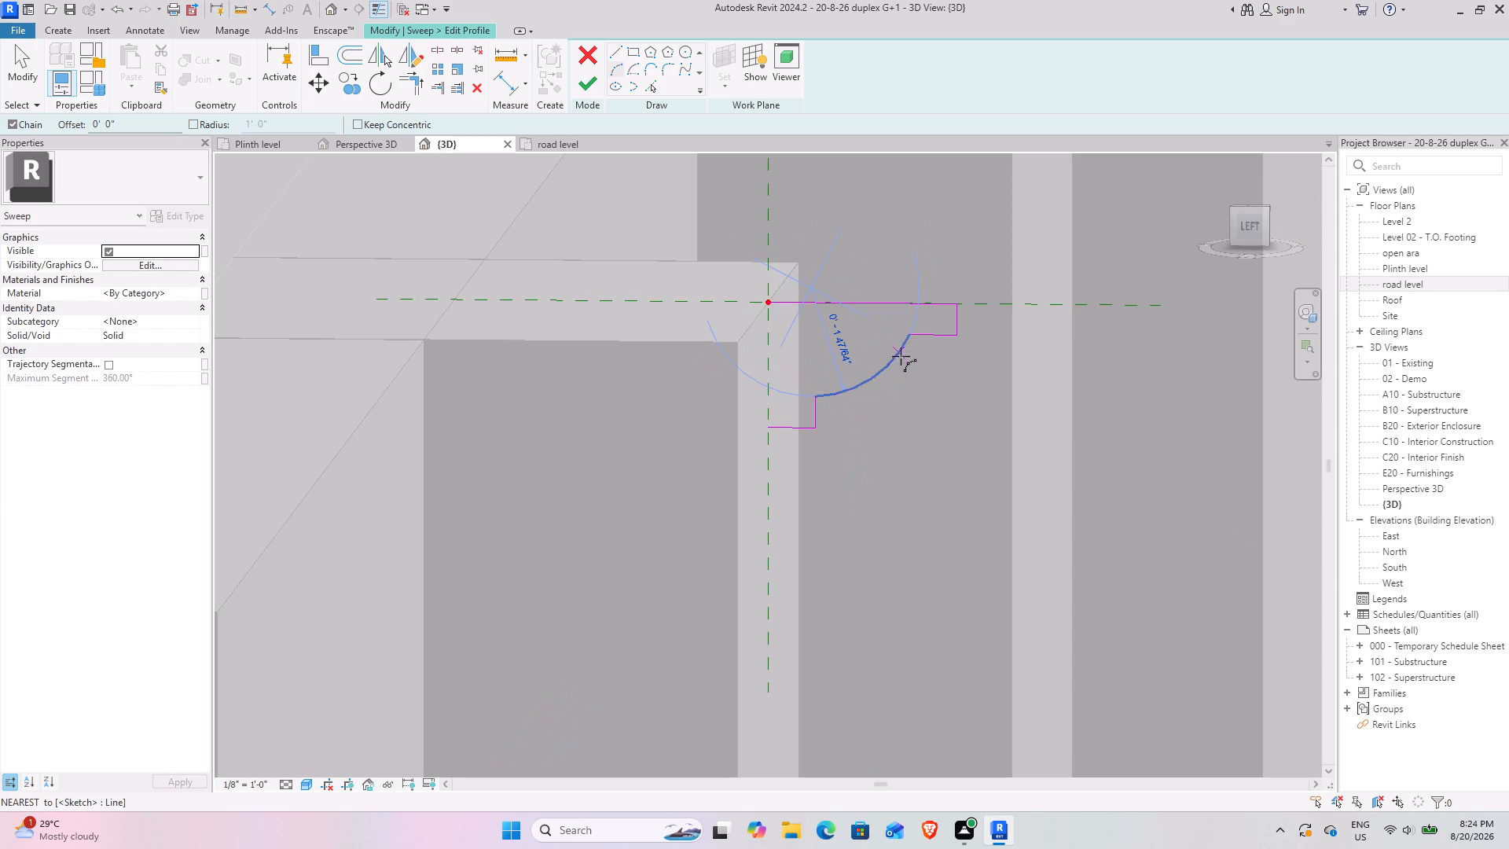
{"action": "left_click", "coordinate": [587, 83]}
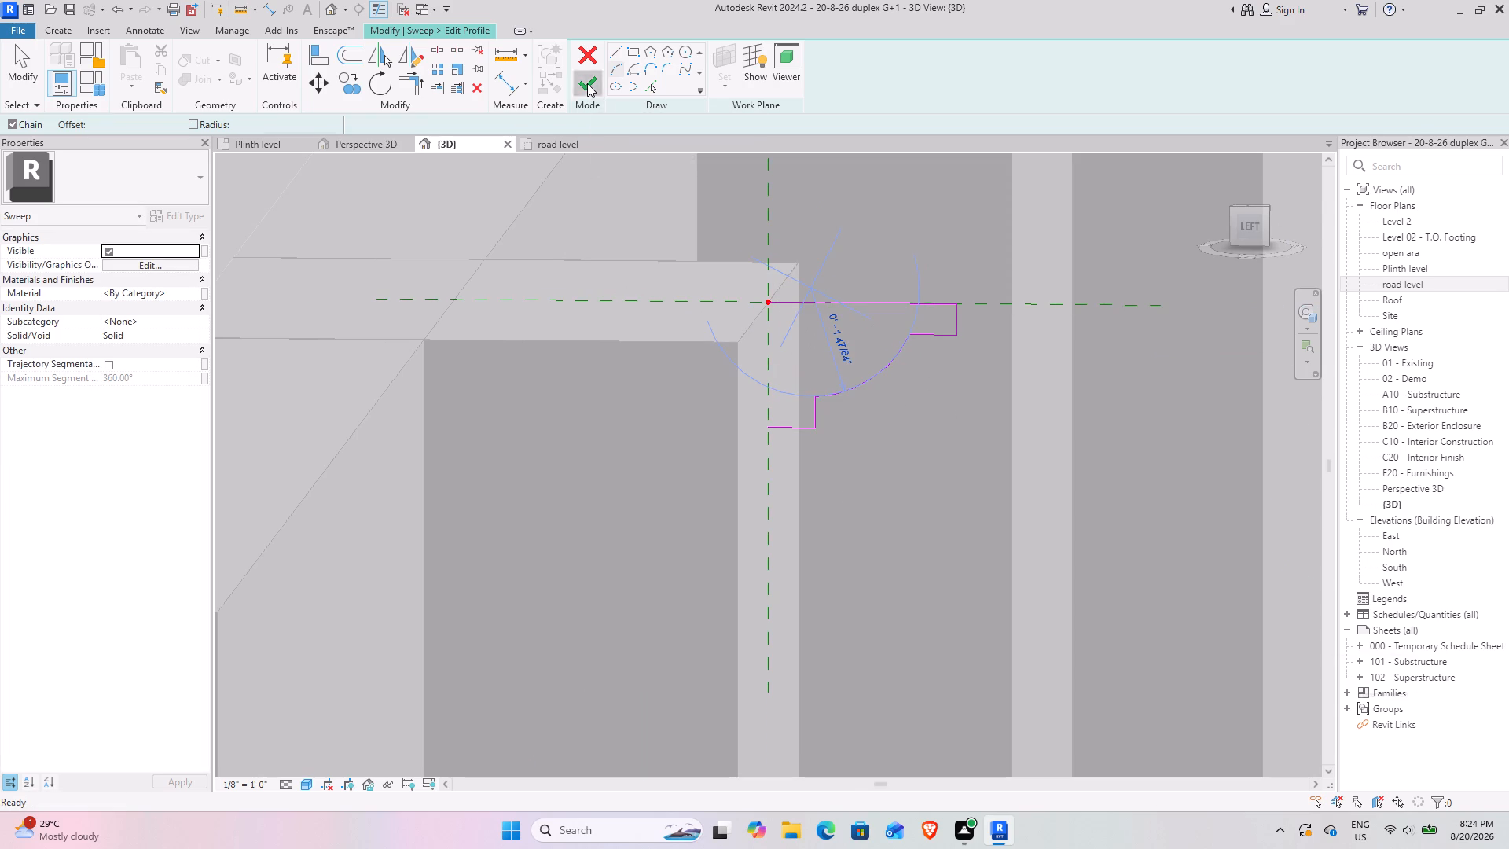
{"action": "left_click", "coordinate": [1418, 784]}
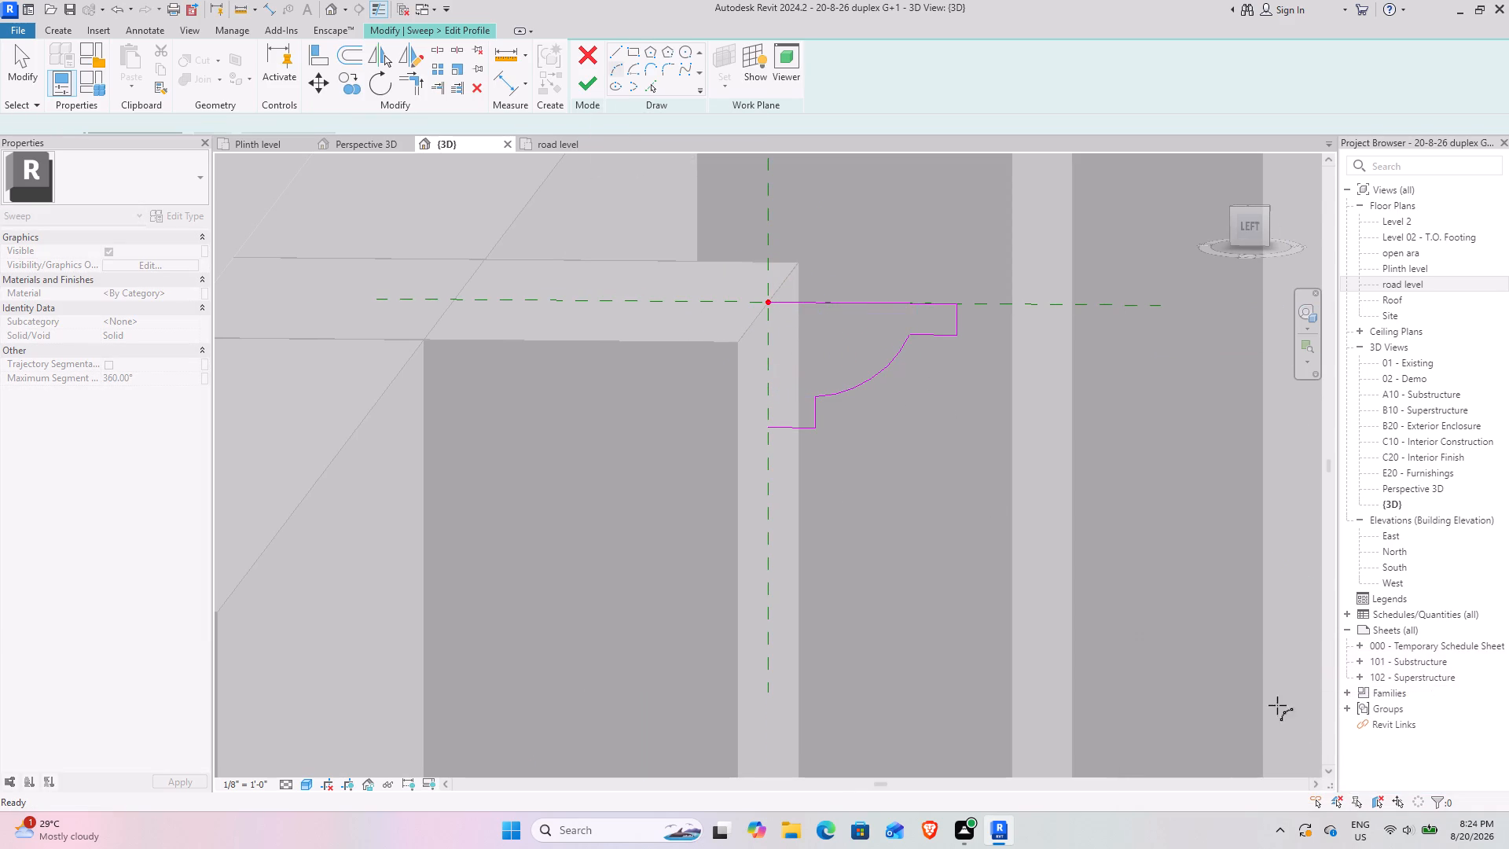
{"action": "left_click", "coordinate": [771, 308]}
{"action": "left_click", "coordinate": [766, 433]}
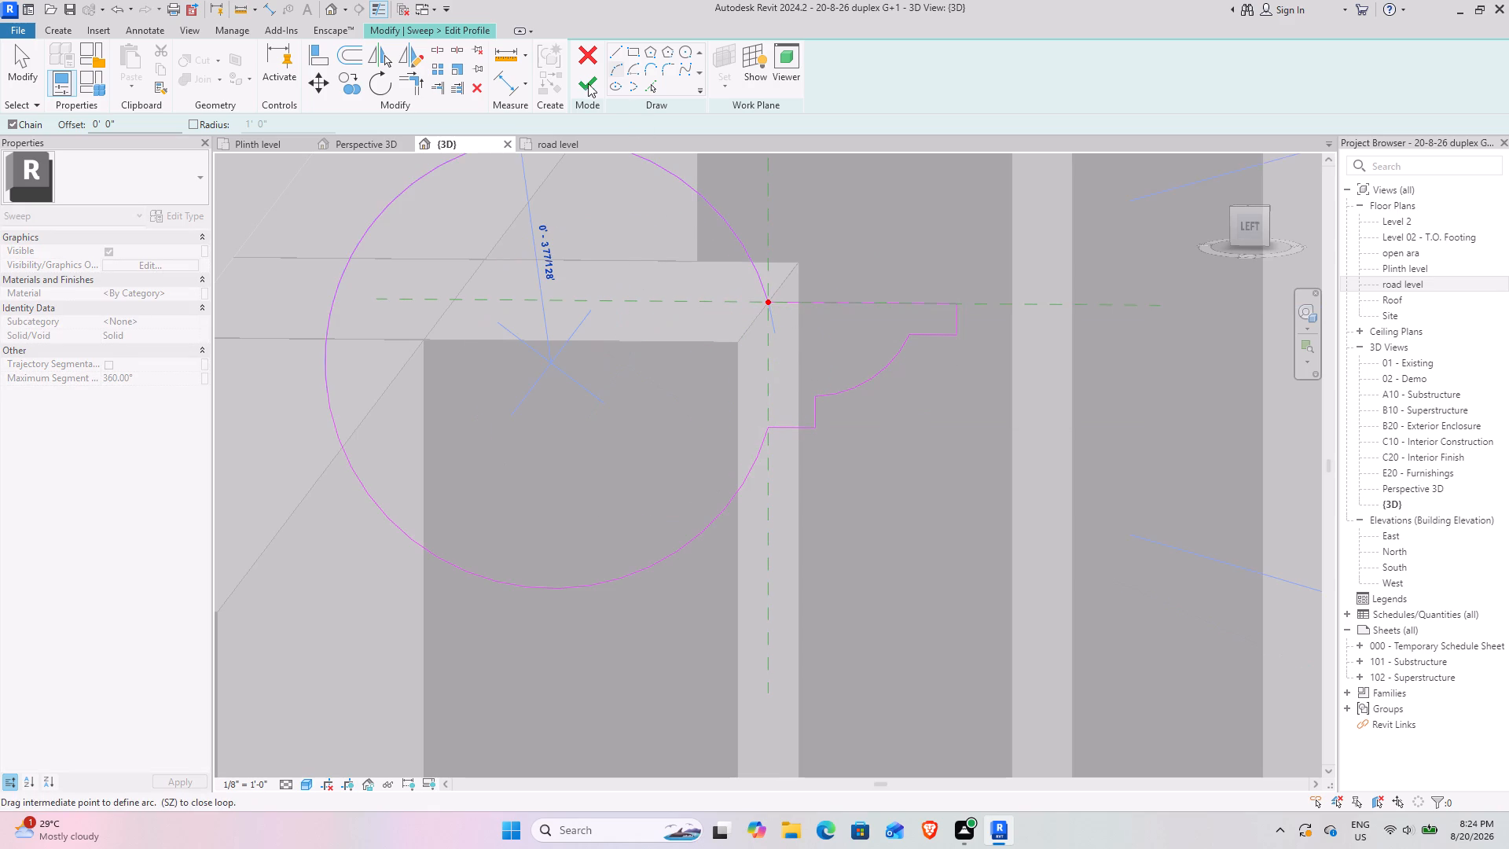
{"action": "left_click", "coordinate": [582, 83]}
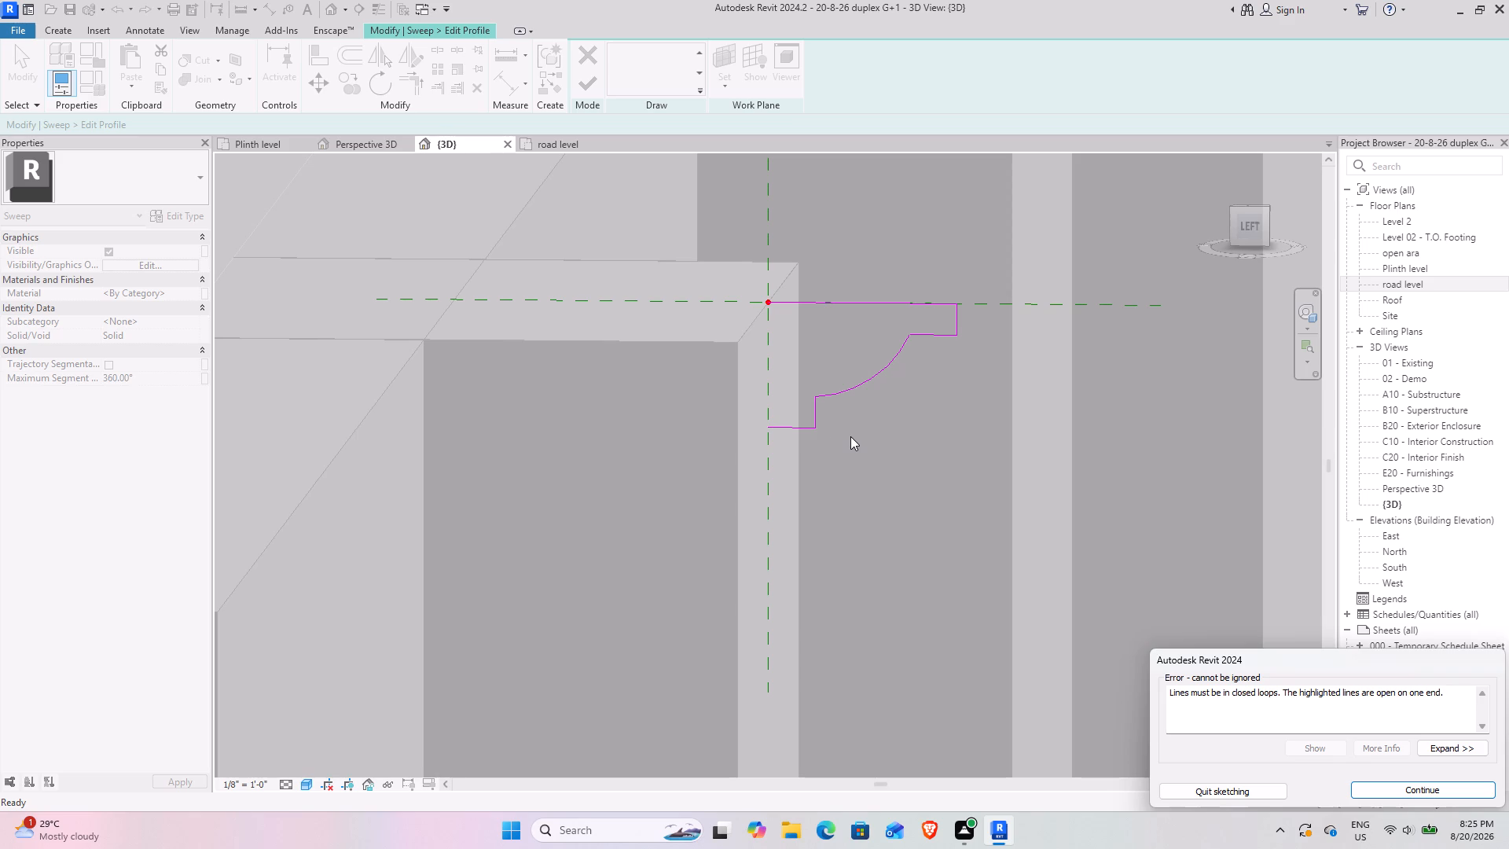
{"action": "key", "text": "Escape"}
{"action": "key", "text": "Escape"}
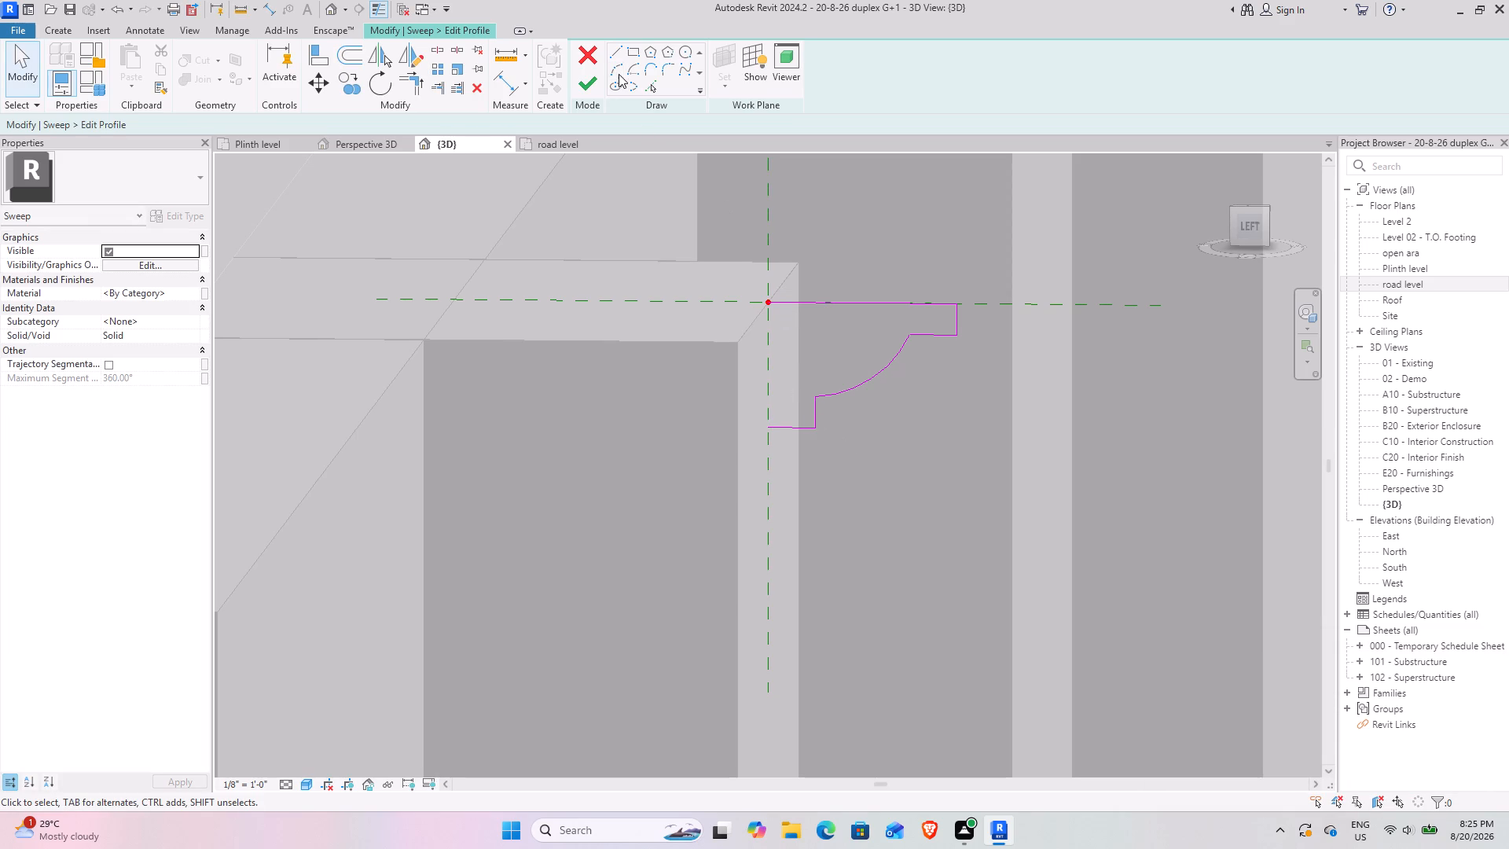
Close the sweep profile with a straight vertical line from the path origin down to the lower step, and finish the sweep.
{"action": "left_click", "coordinate": [615, 56]}
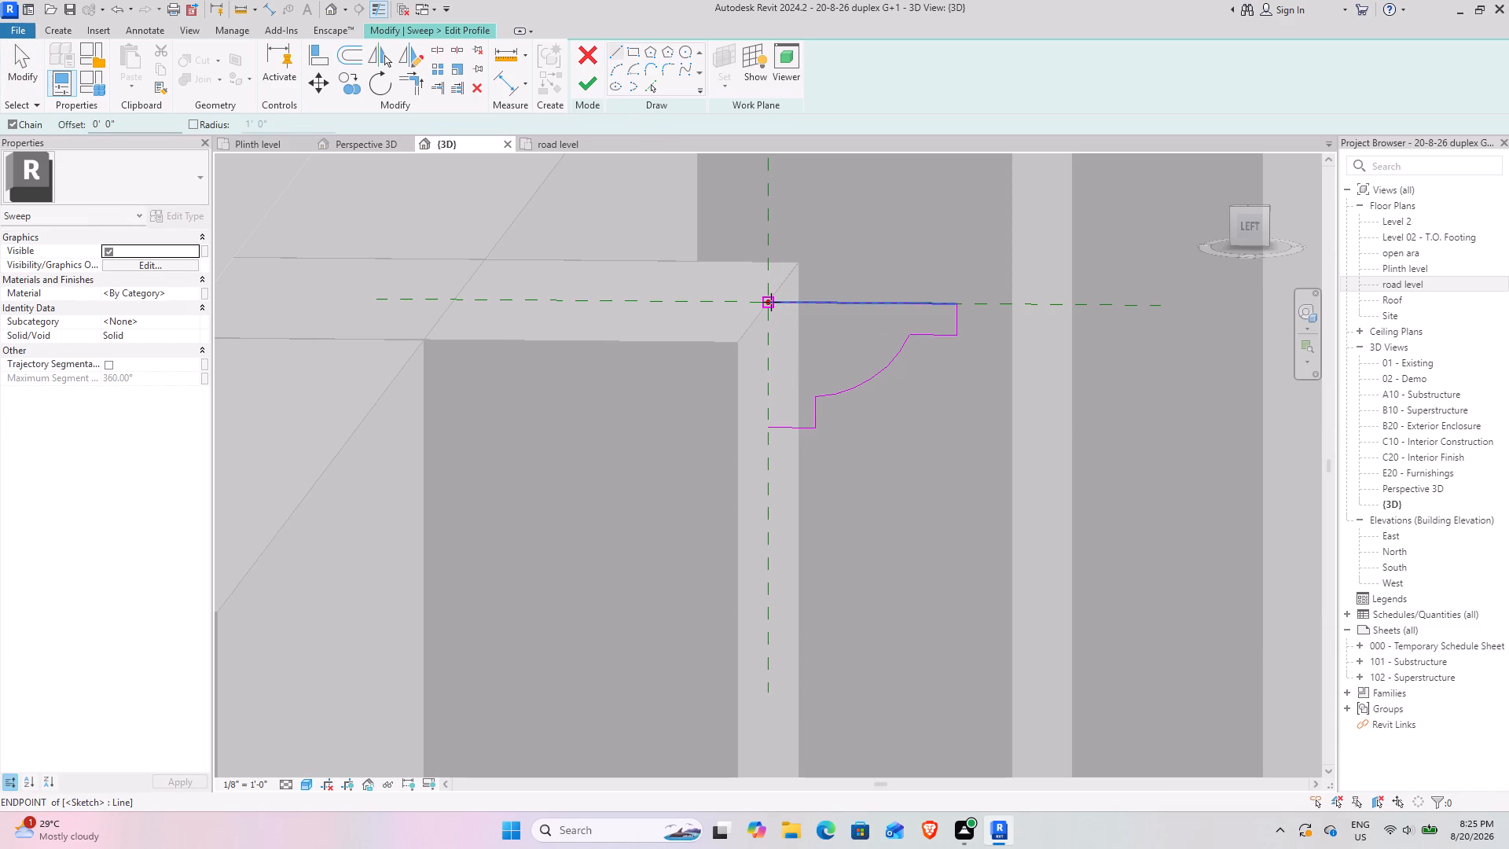
{"action": "left_click", "coordinate": [771, 302]}
{"action": "left_click", "coordinate": [772, 424]}
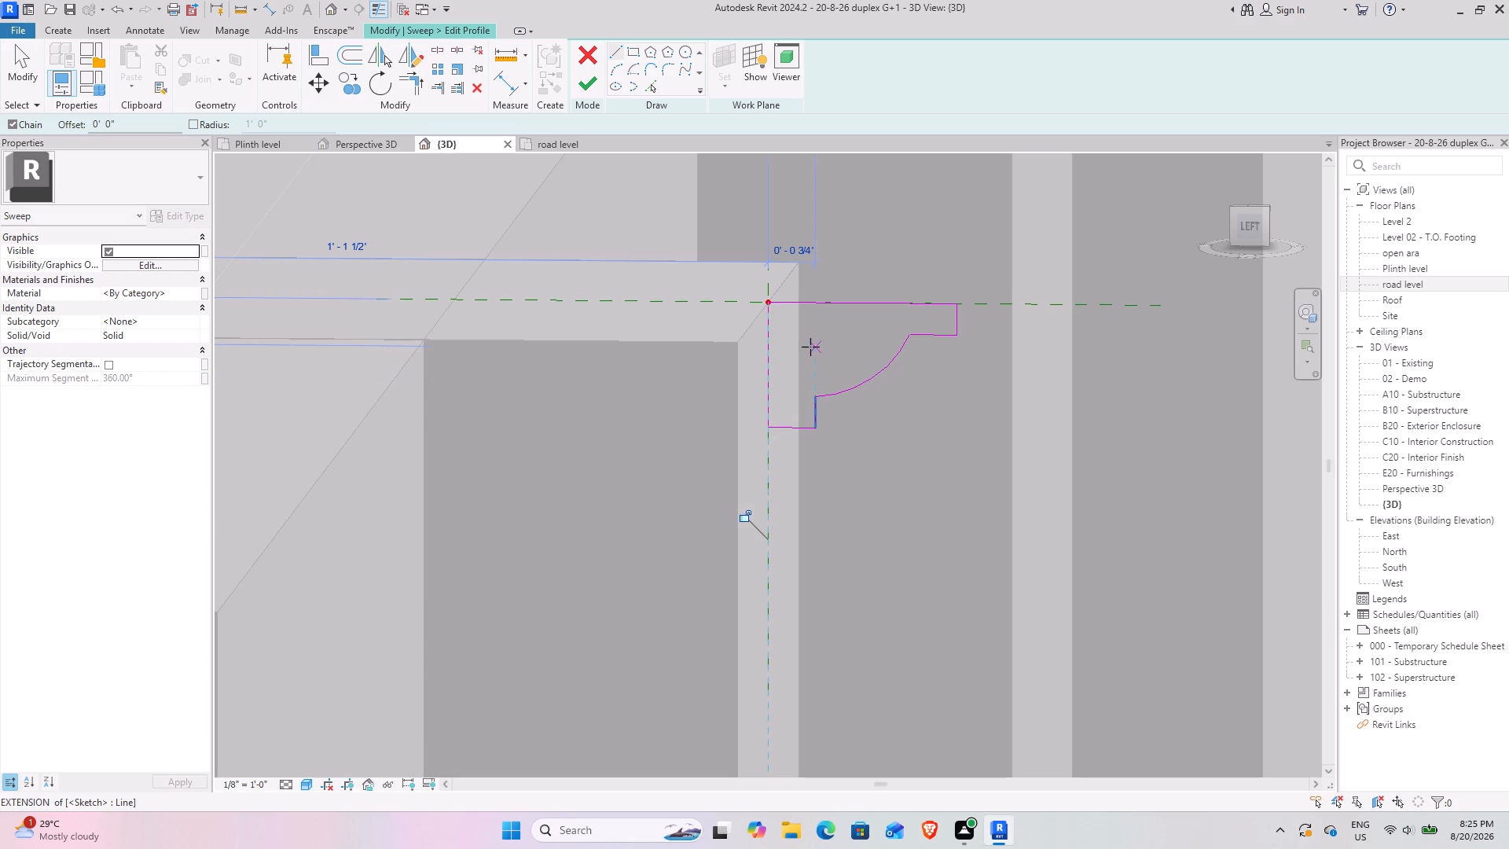
{"action": "key", "text": "Escape"}
{"action": "left_click", "coordinate": [583, 84]}
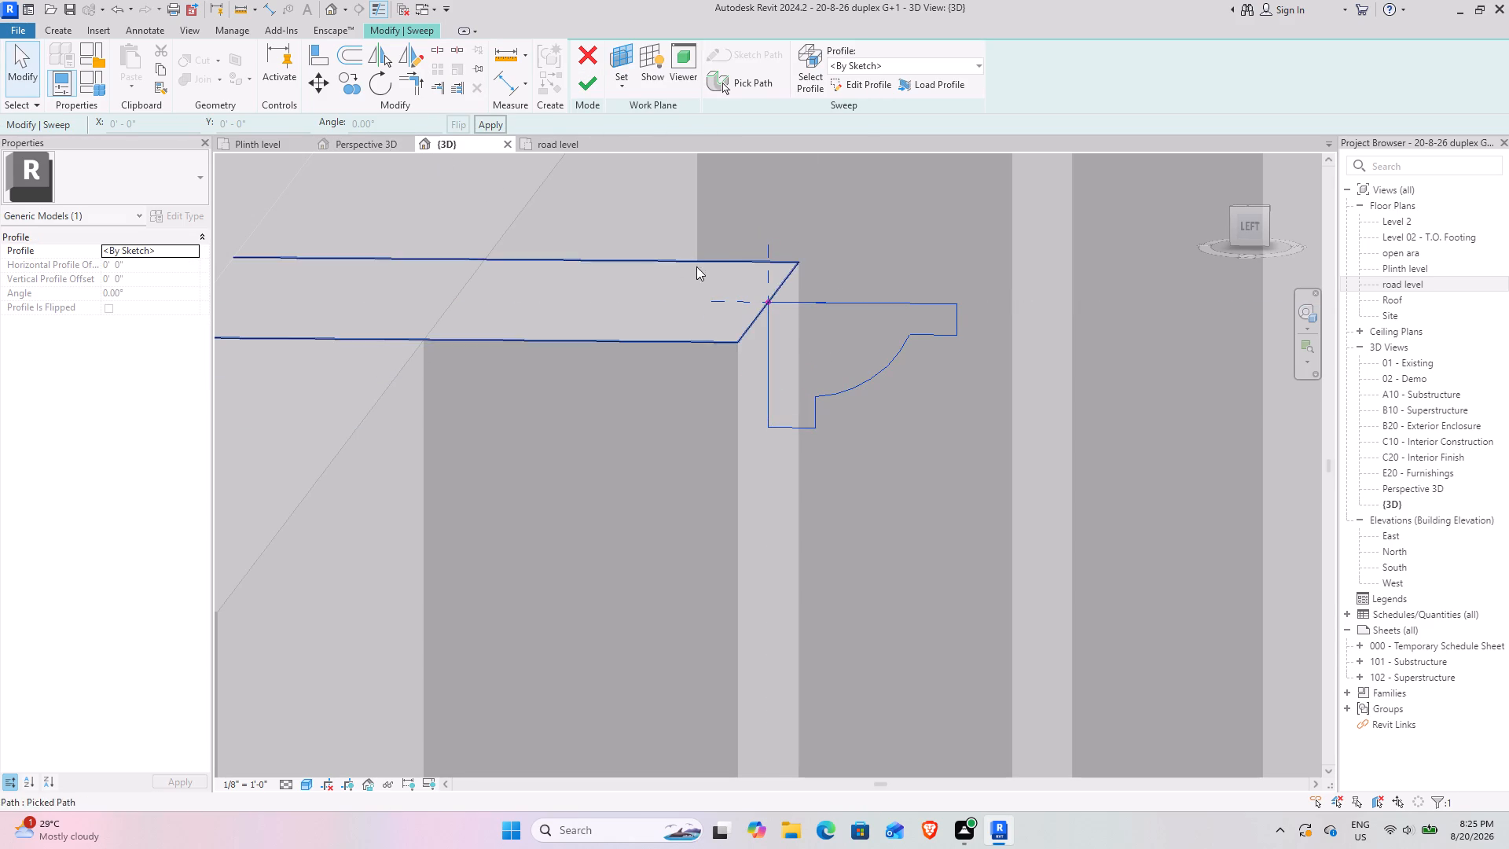
{"action": "scroll", "coordinate": [831, 374], "scroll_direction": "down", "scroll_amount": 3}
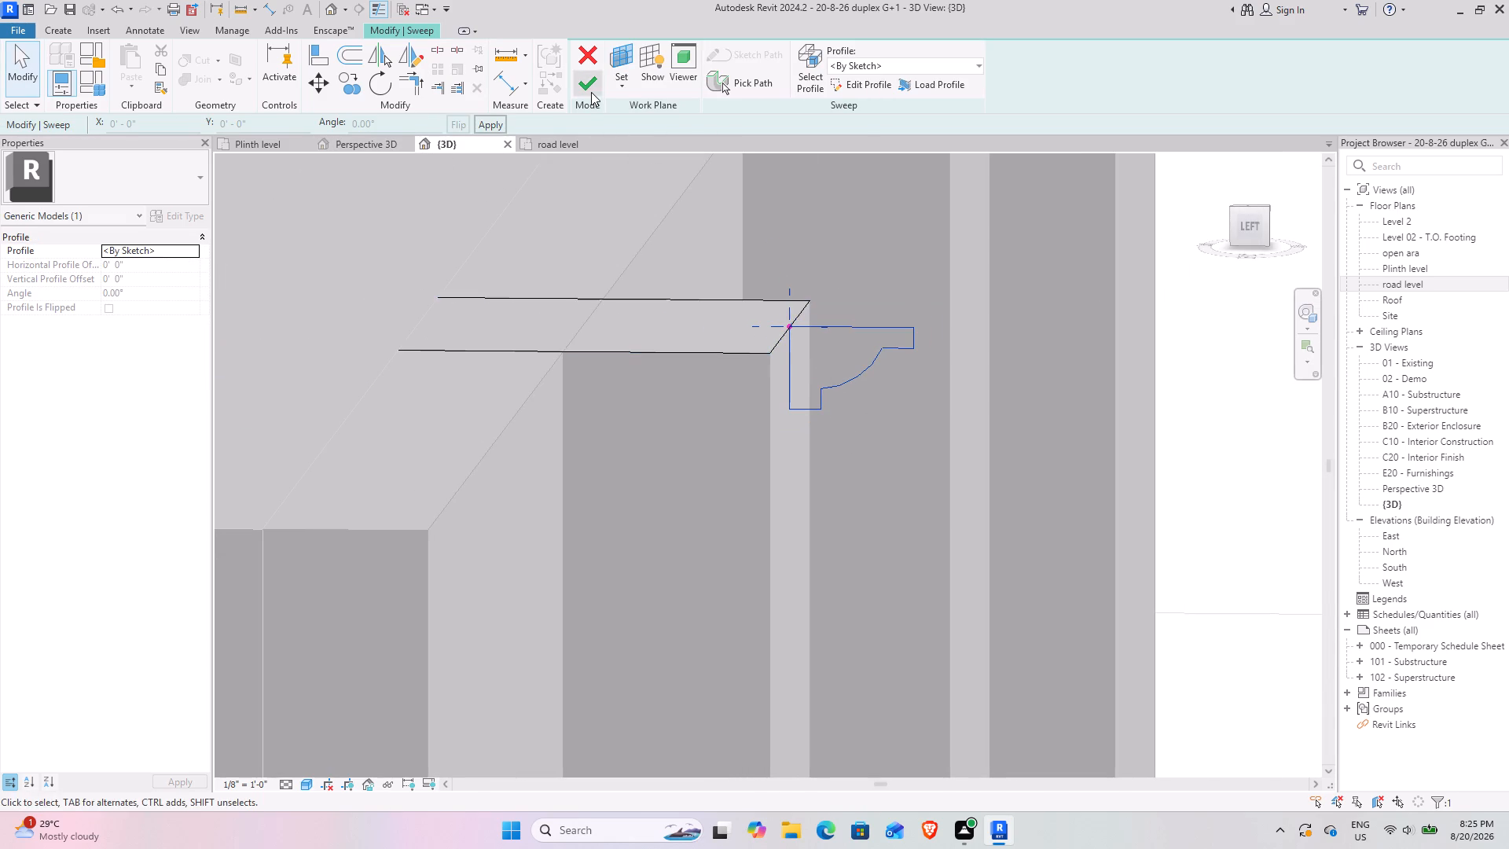
{"action": "left_click", "coordinate": [591, 92]}
Examine the swept cornice moulding on the block in relation to the FUJI sign and the whole boundary wall.
{"action": "scroll", "coordinate": [807, 475], "scroll_direction": "down", "scroll_amount": 2}
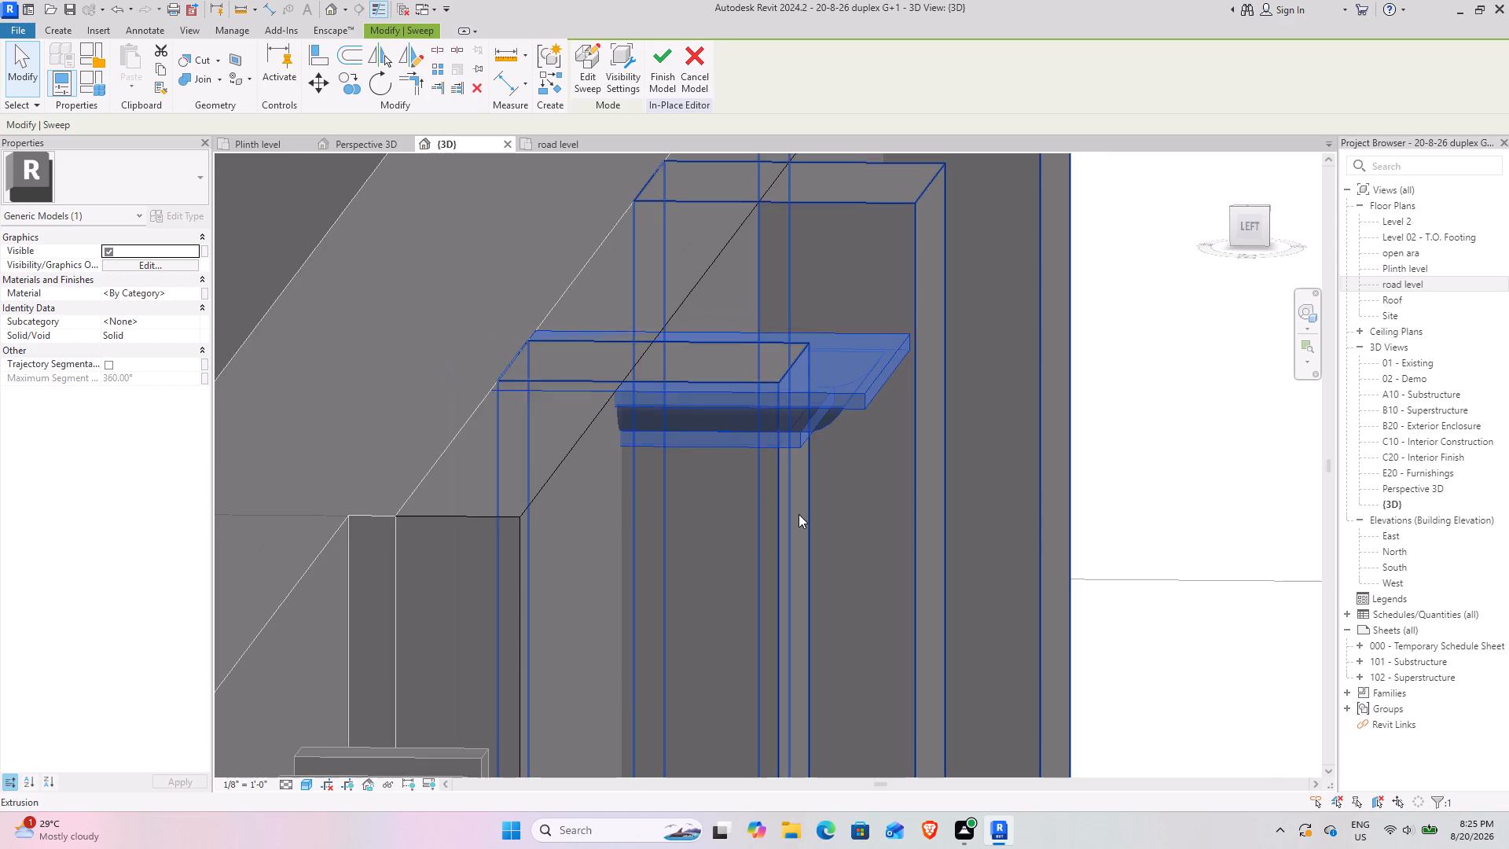
{"action": "middle_click_drag", "start_coordinate": [796, 514], "coordinate": [672, 573], "text": "shift"}
{"action": "scroll", "coordinate": [696, 567], "scroll_direction": "down", "scroll_amount": 3}
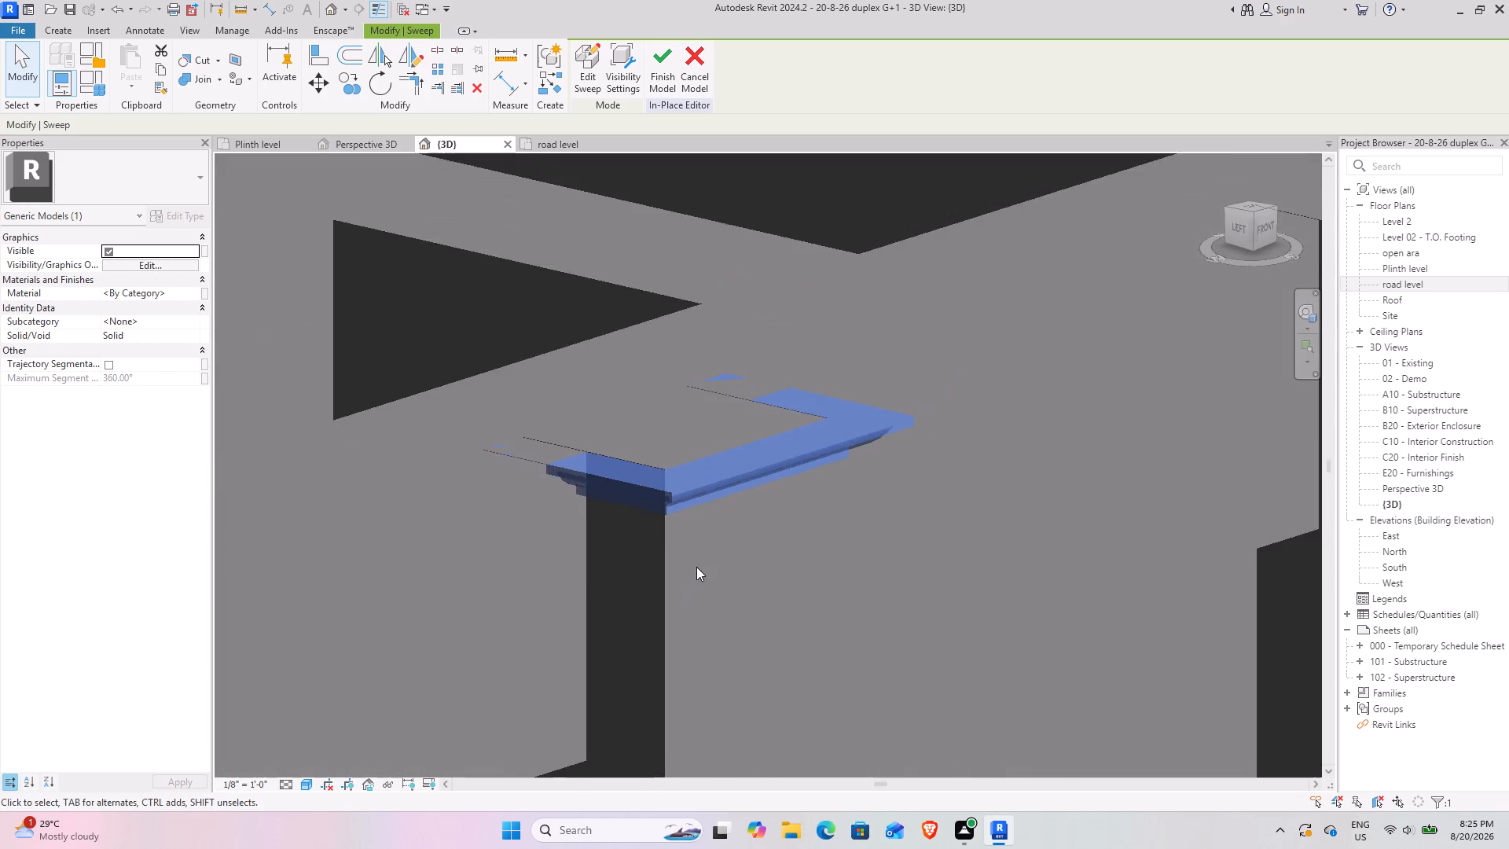
{"action": "scroll", "coordinate": [696, 567], "scroll_direction": "down", "scroll_amount": 4}
{"action": "middle_click_drag", "start_coordinate": [739, 602], "coordinate": [523, 532], "text": "shift"}
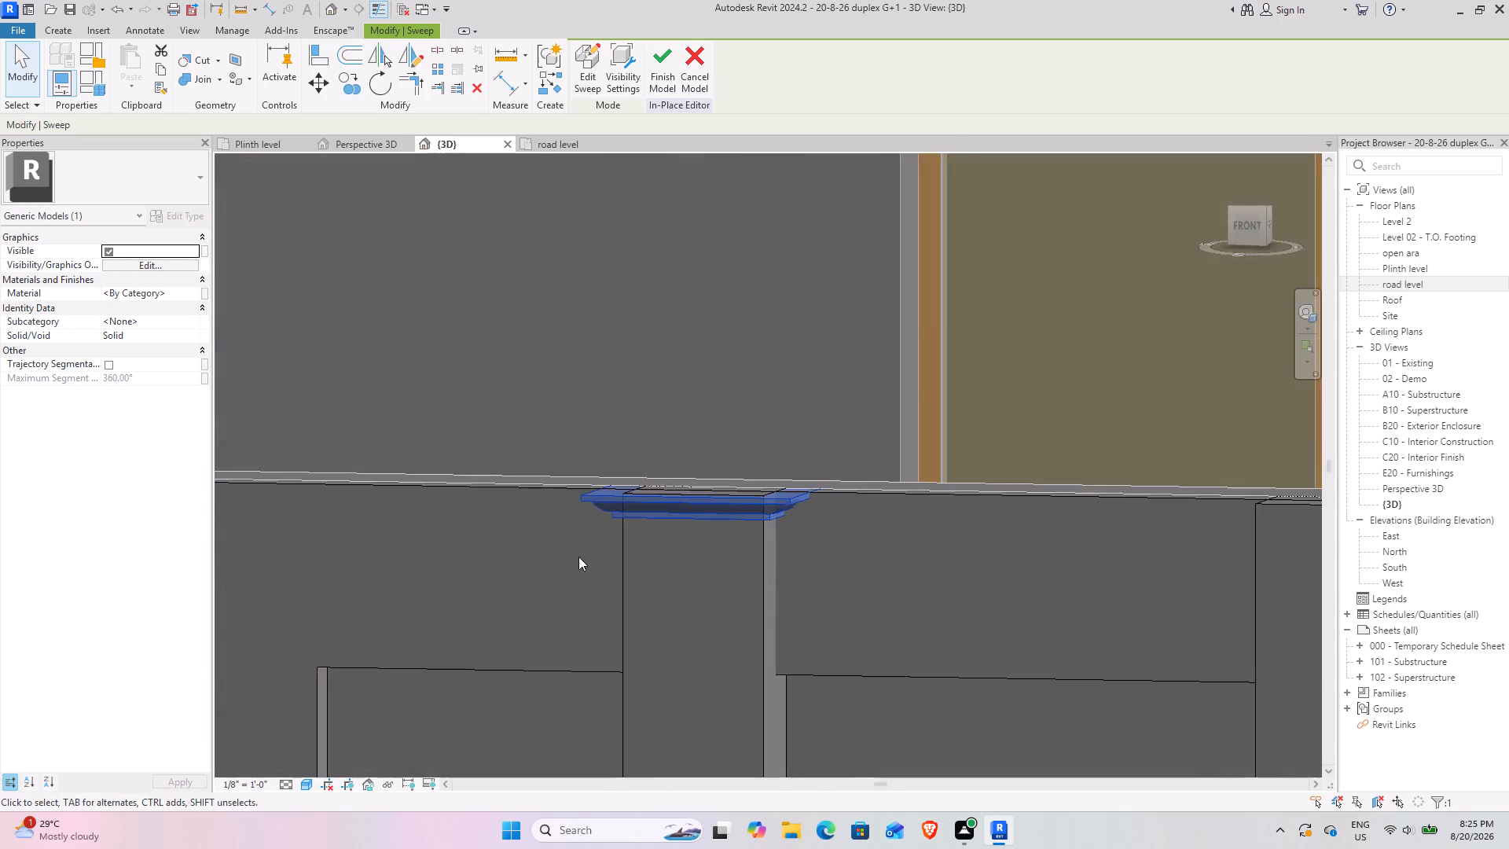
{"action": "scroll", "coordinate": [628, 594], "scroll_direction": "down", "scroll_amount": 8}
{"action": "middle_click_drag", "start_coordinate": [671, 621], "coordinate": [707, 406]}
{"action": "middle_click_drag", "start_coordinate": [688, 423], "coordinate": [813, 487], "text": "shift"}
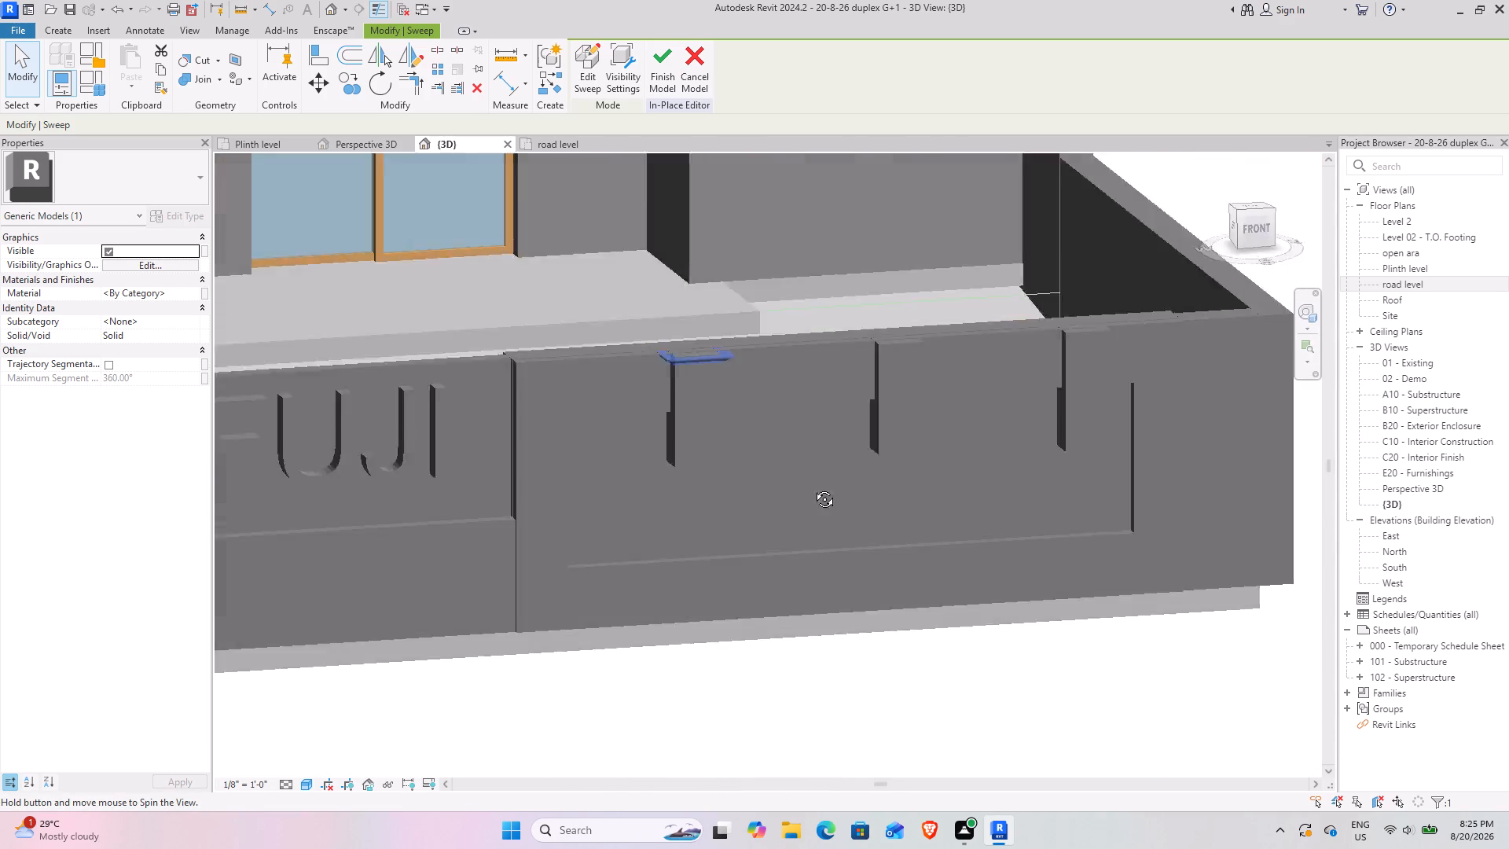
{"action": "middle_click_drag", "start_coordinate": [813, 487], "coordinate": [909, 490], "text": "shift"}
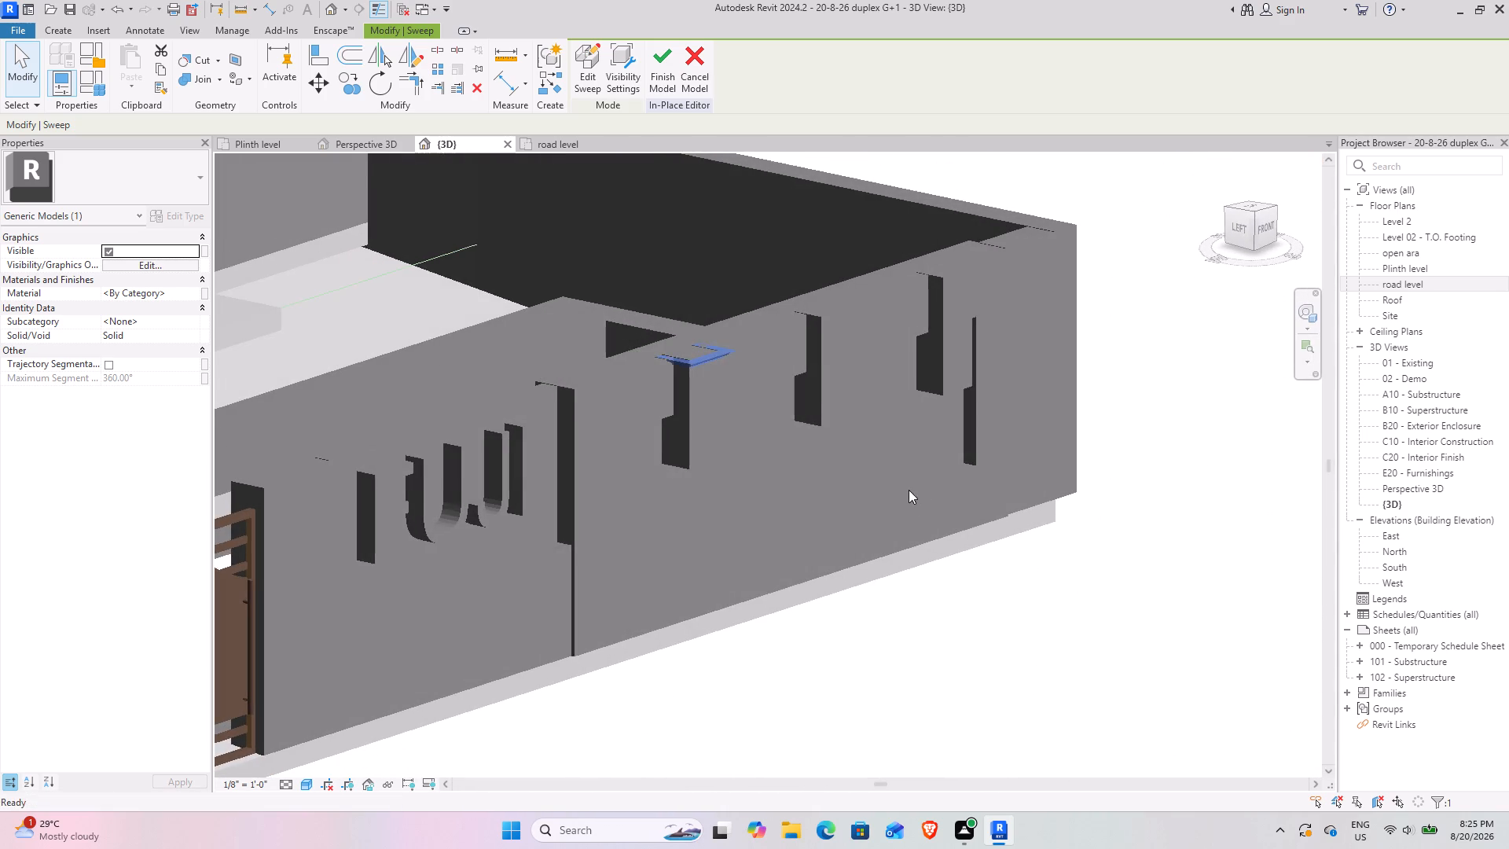
Reopen the sweep's profile and stretch the upper lip outward, lengthening its top line to 6" and moving its short vertical edge to match.
{"action": "left_click", "coordinate": [592, 75]}
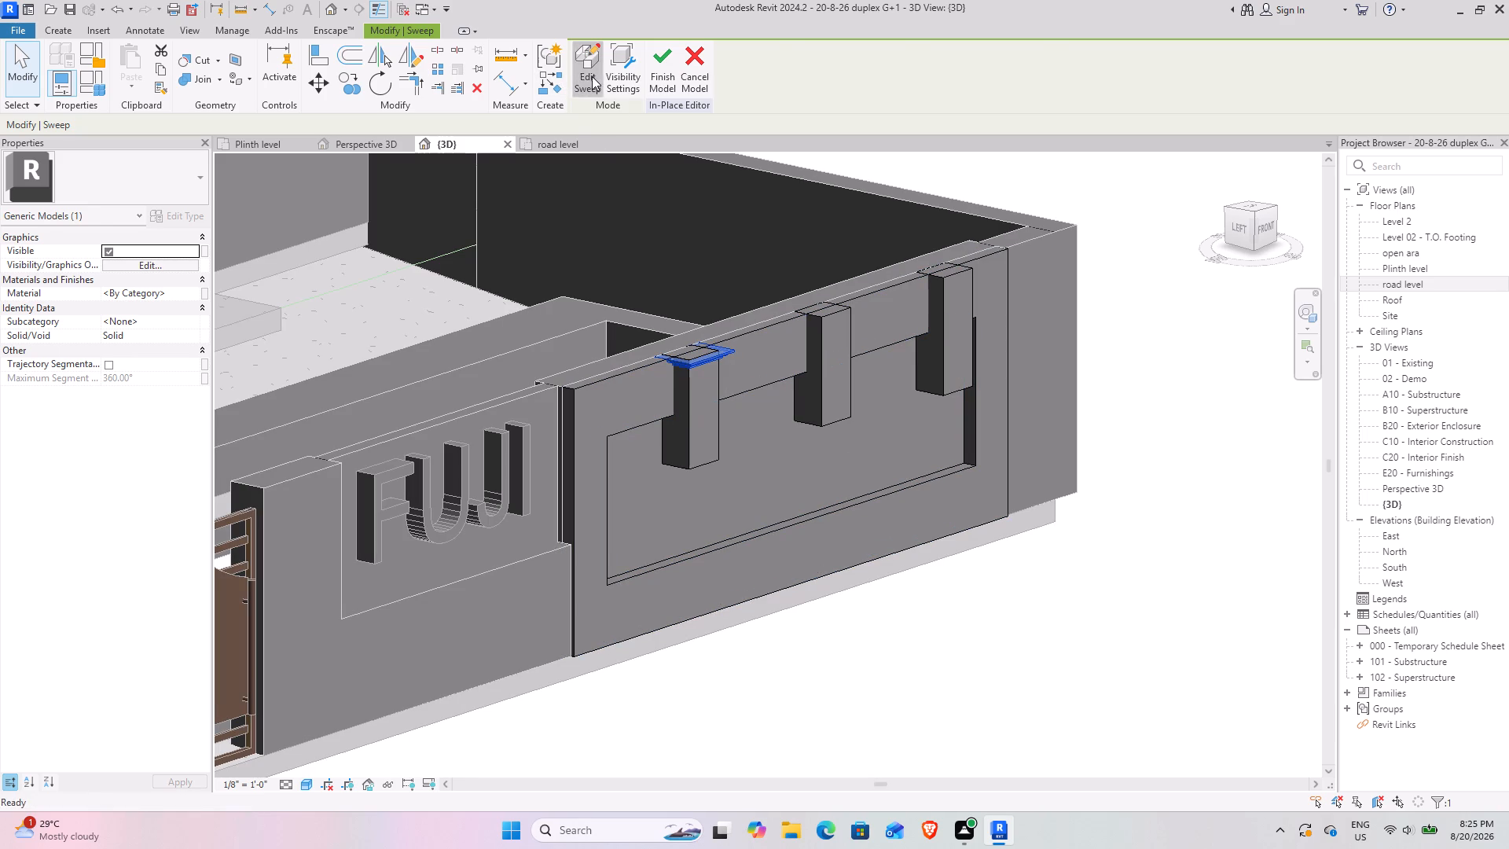
{"action": "scroll", "coordinate": [700, 345], "scroll_direction": "up", "scroll_amount": 18}
{"action": "middle_click_drag", "start_coordinate": [727, 410], "coordinate": [828, 393], "text": "shift"}
{"action": "middle_click_drag", "start_coordinate": [828, 393], "coordinate": [829, 373]}
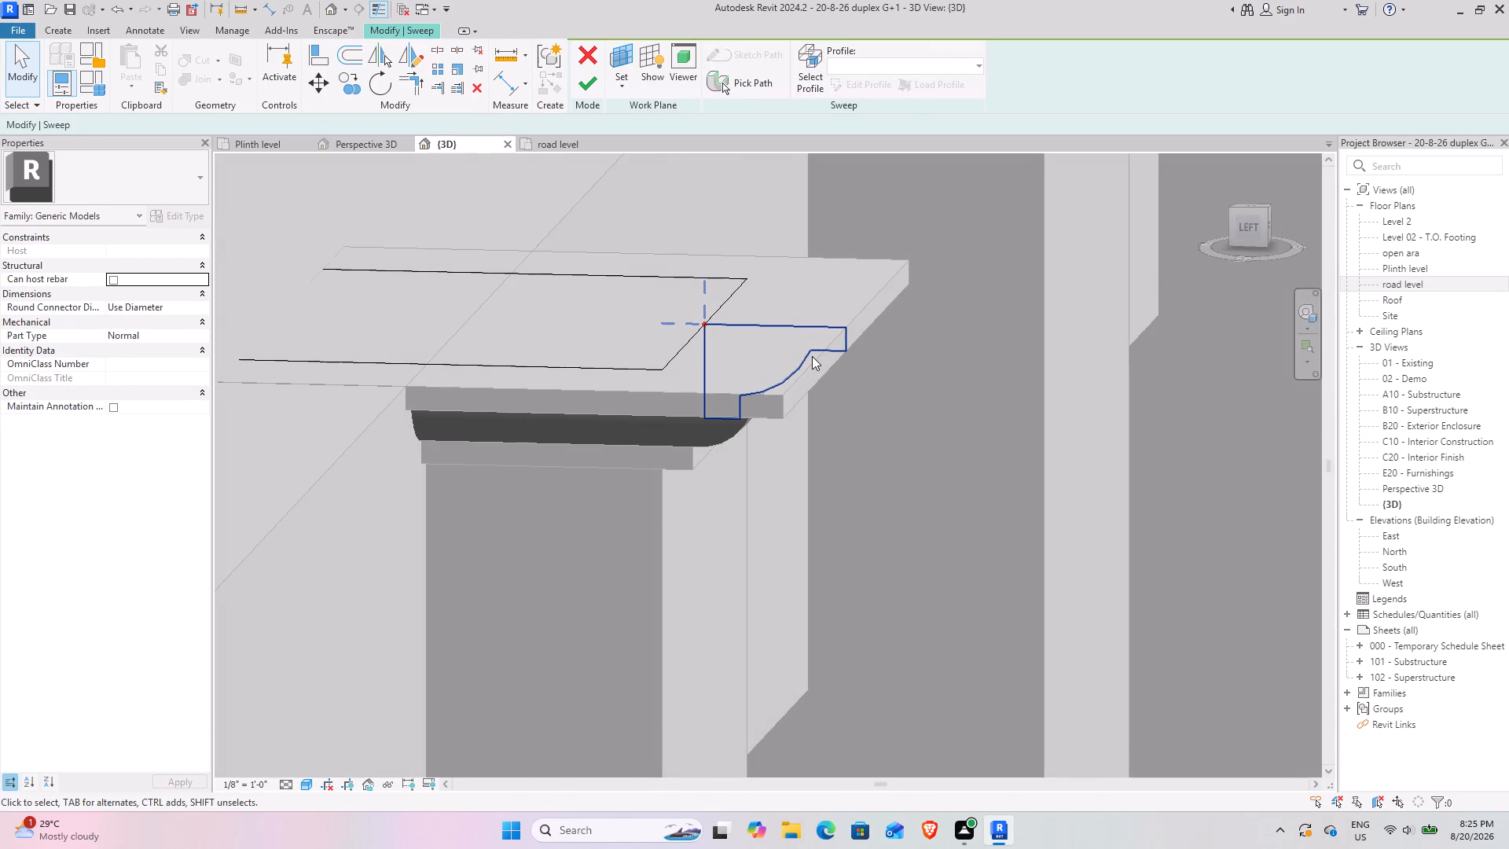
{"action": "left_click", "coordinate": [812, 356]}
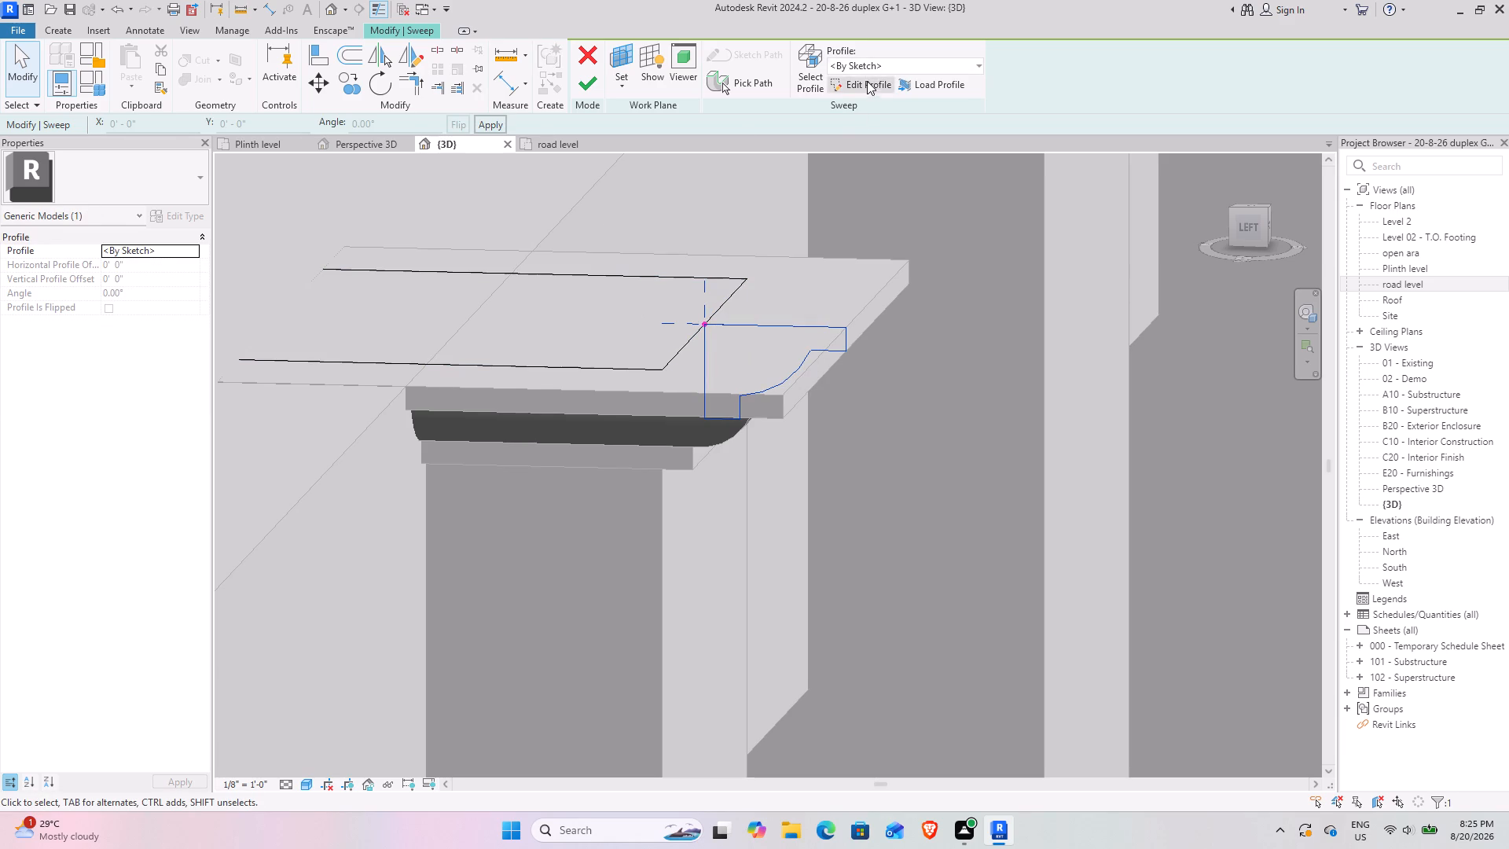
{"action": "left_click", "coordinate": [867, 83]}
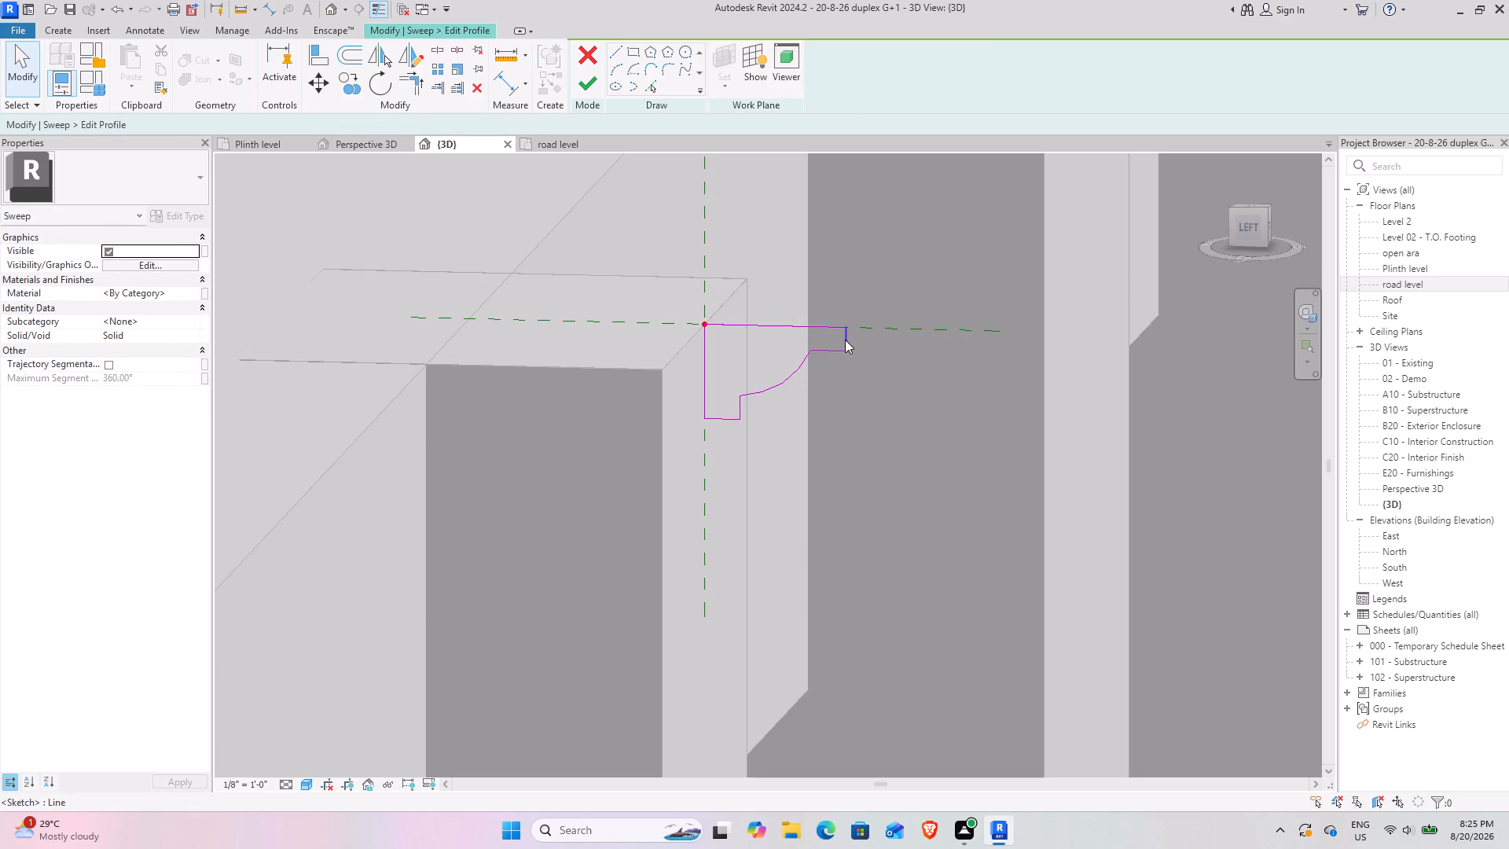
{"action": "left_click", "coordinate": [831, 329]}
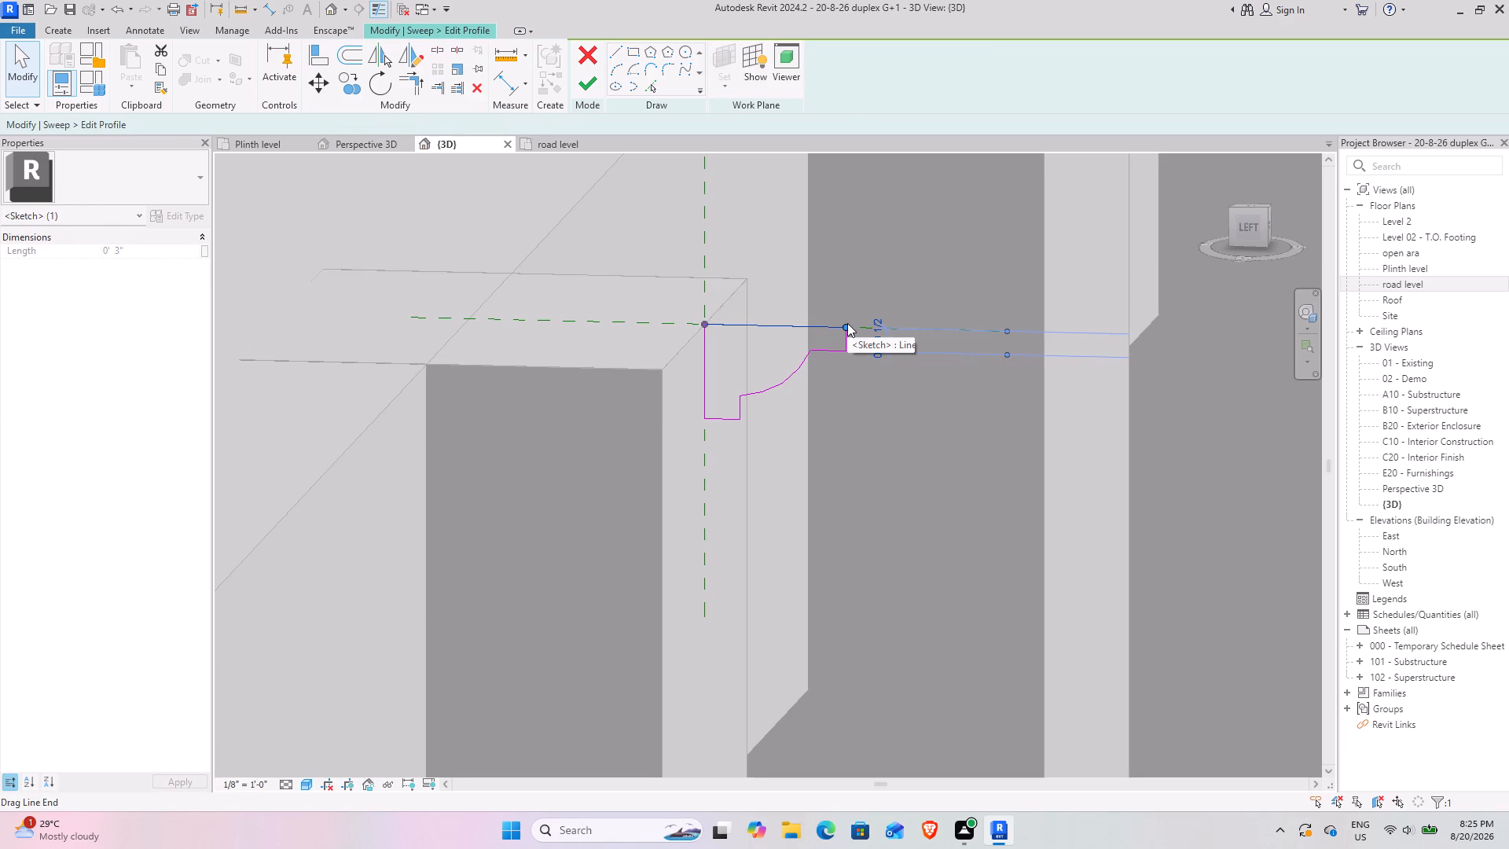
{"action": "left_click_drag", "start_coordinate": [847, 323], "coordinate": [1031, 334]}
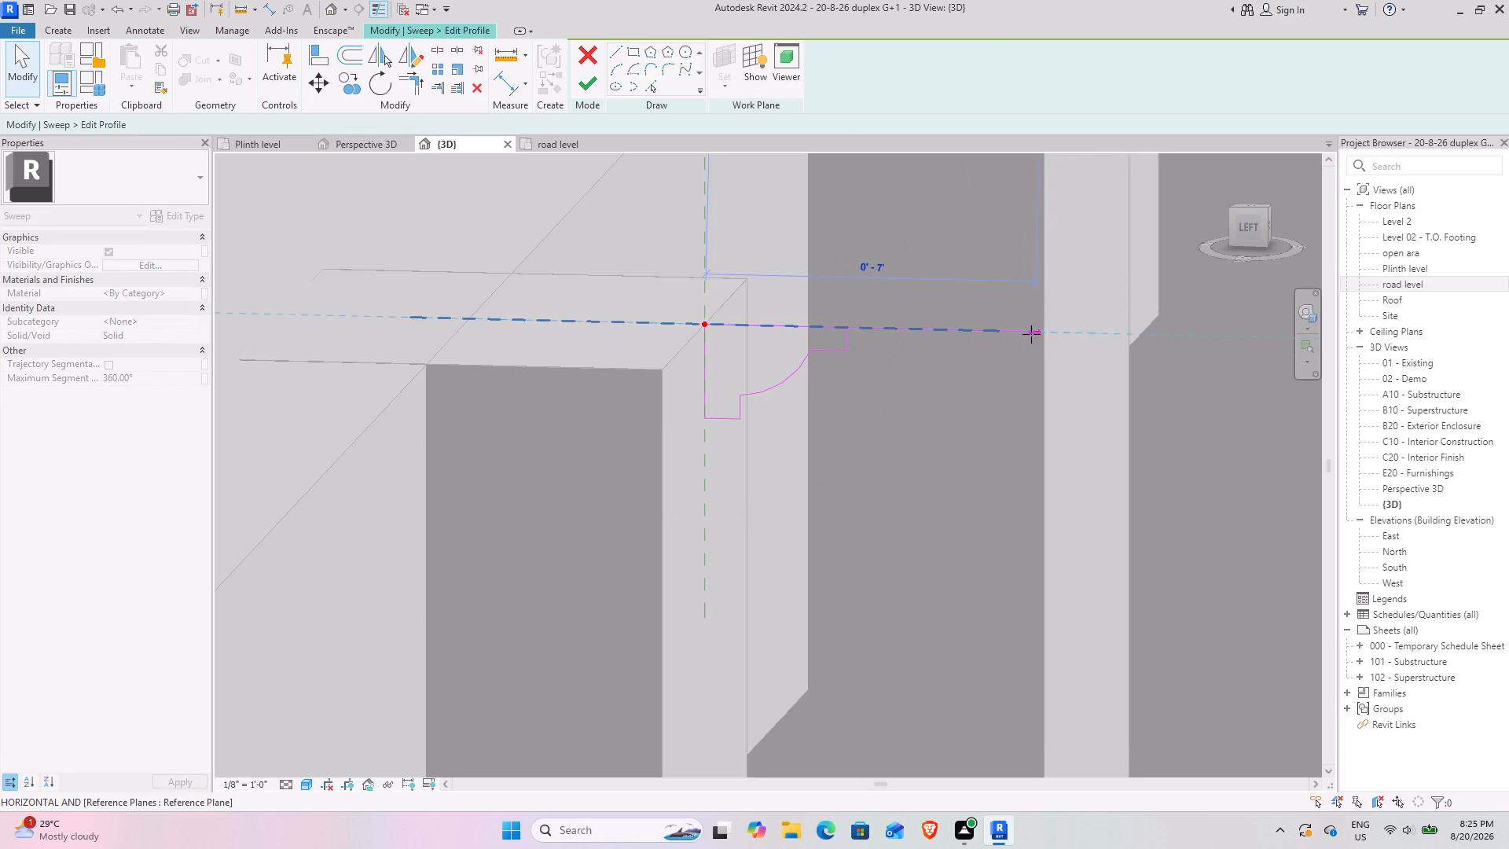
{"action": "left_click_drag", "start_coordinate": [1031, 334], "coordinate": [985, 325]}
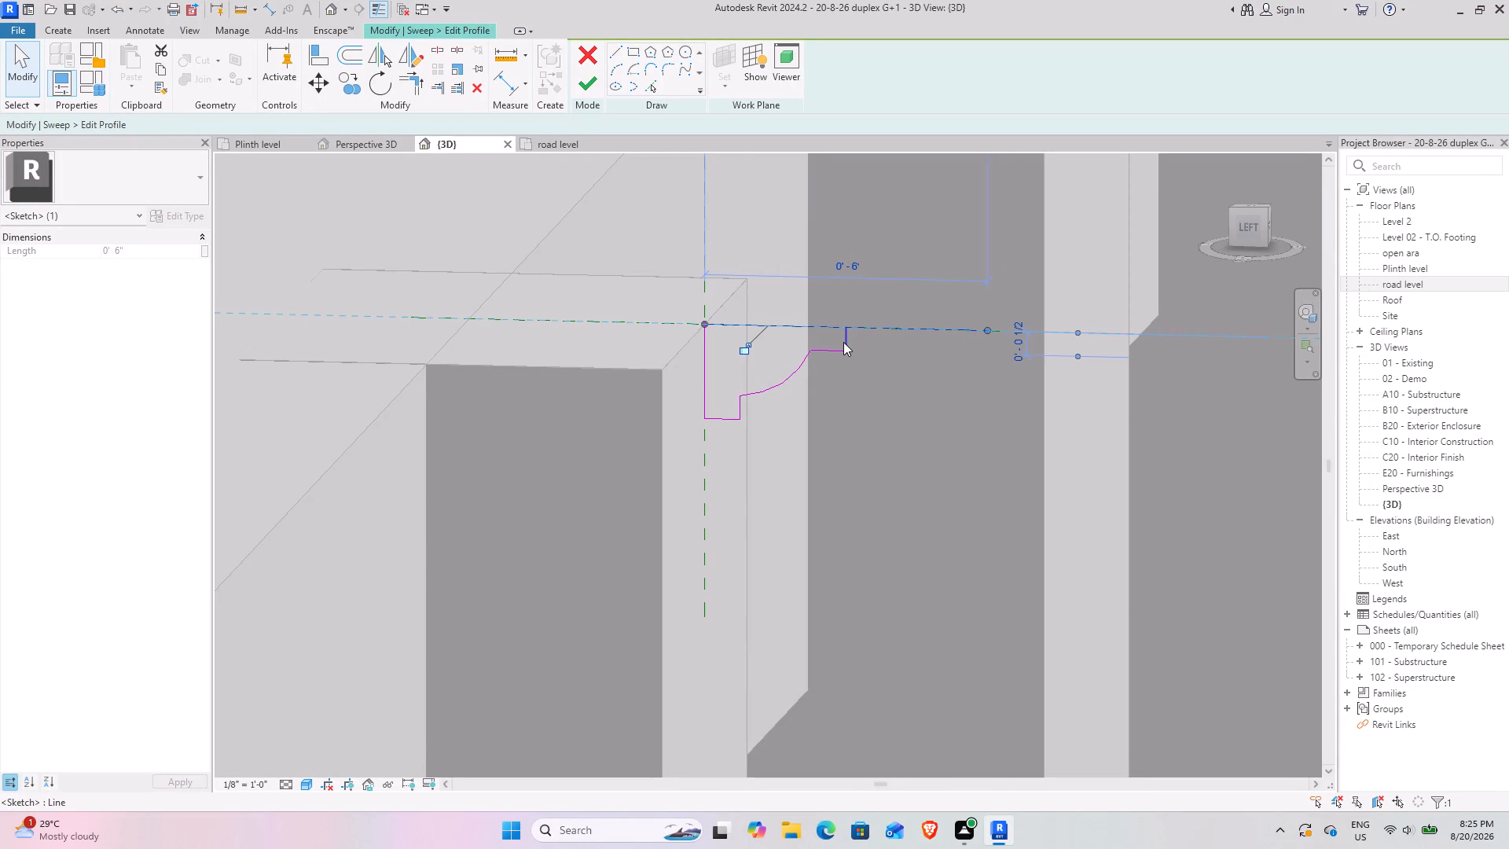
{"action": "left_click_drag", "start_coordinate": [843, 342], "coordinate": [989, 347]}
Move the profile's arc outward along the underside of the lengthened lip, unjoining it from the lower step.
{"action": "left_click_drag", "start_coordinate": [789, 377], "coordinate": [842, 376]}
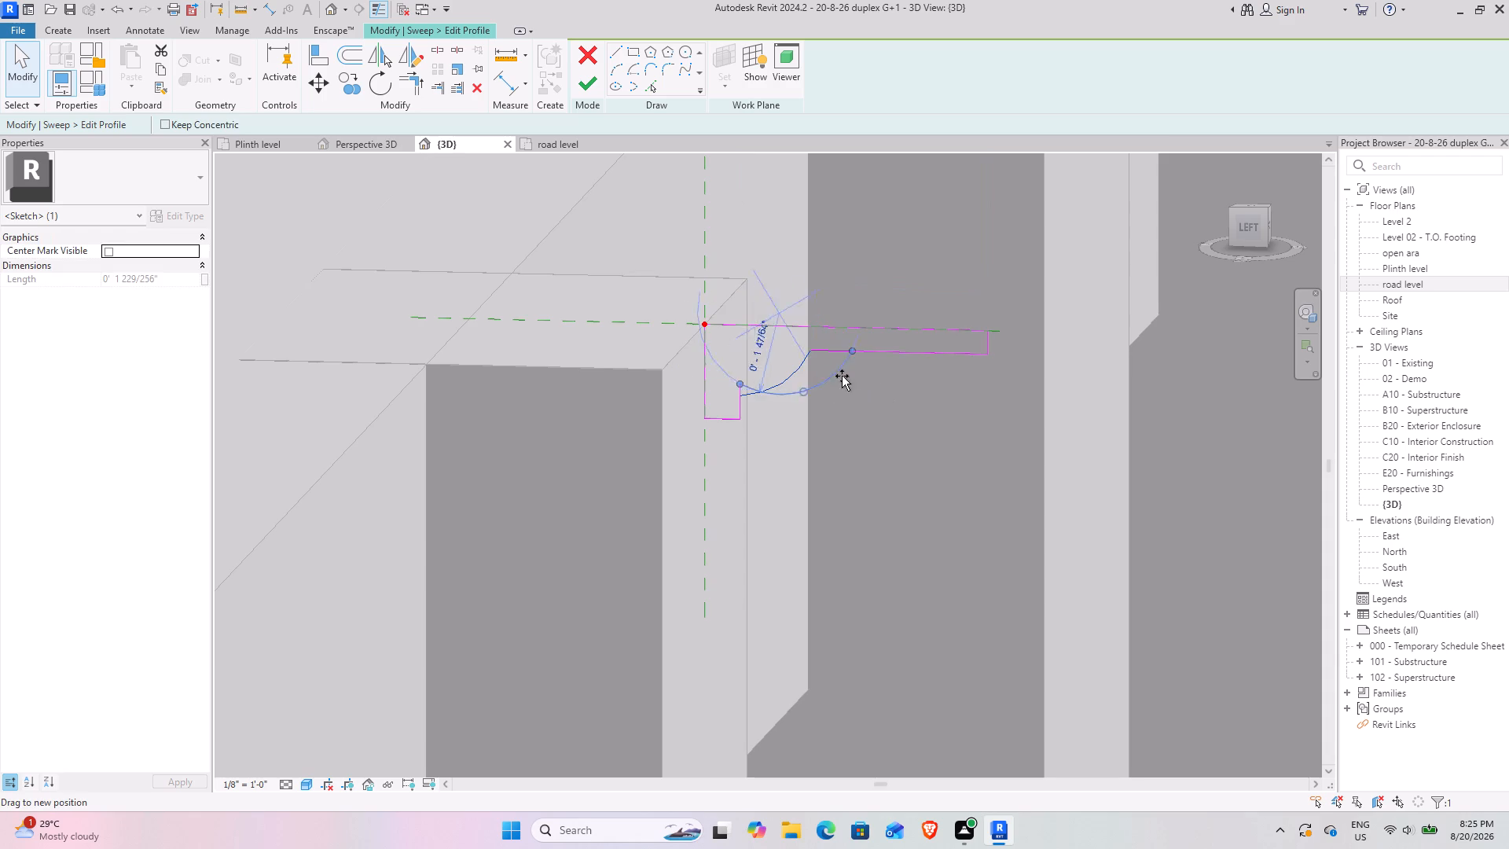
{"action": "left_click_drag", "start_coordinate": [842, 376], "coordinate": [876, 380]}
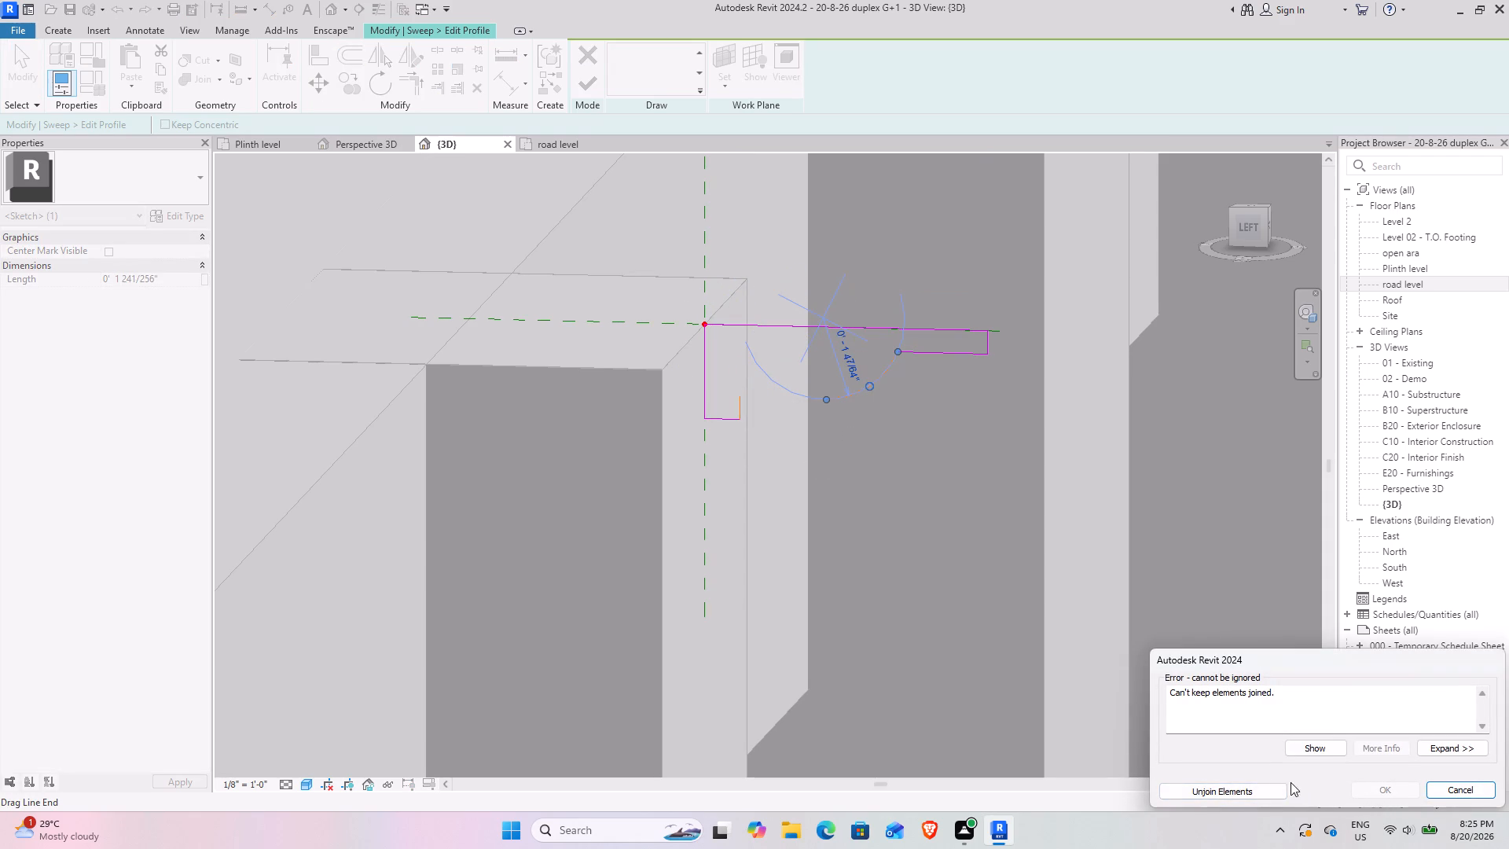
{"action": "left_click", "coordinate": [1258, 785]}
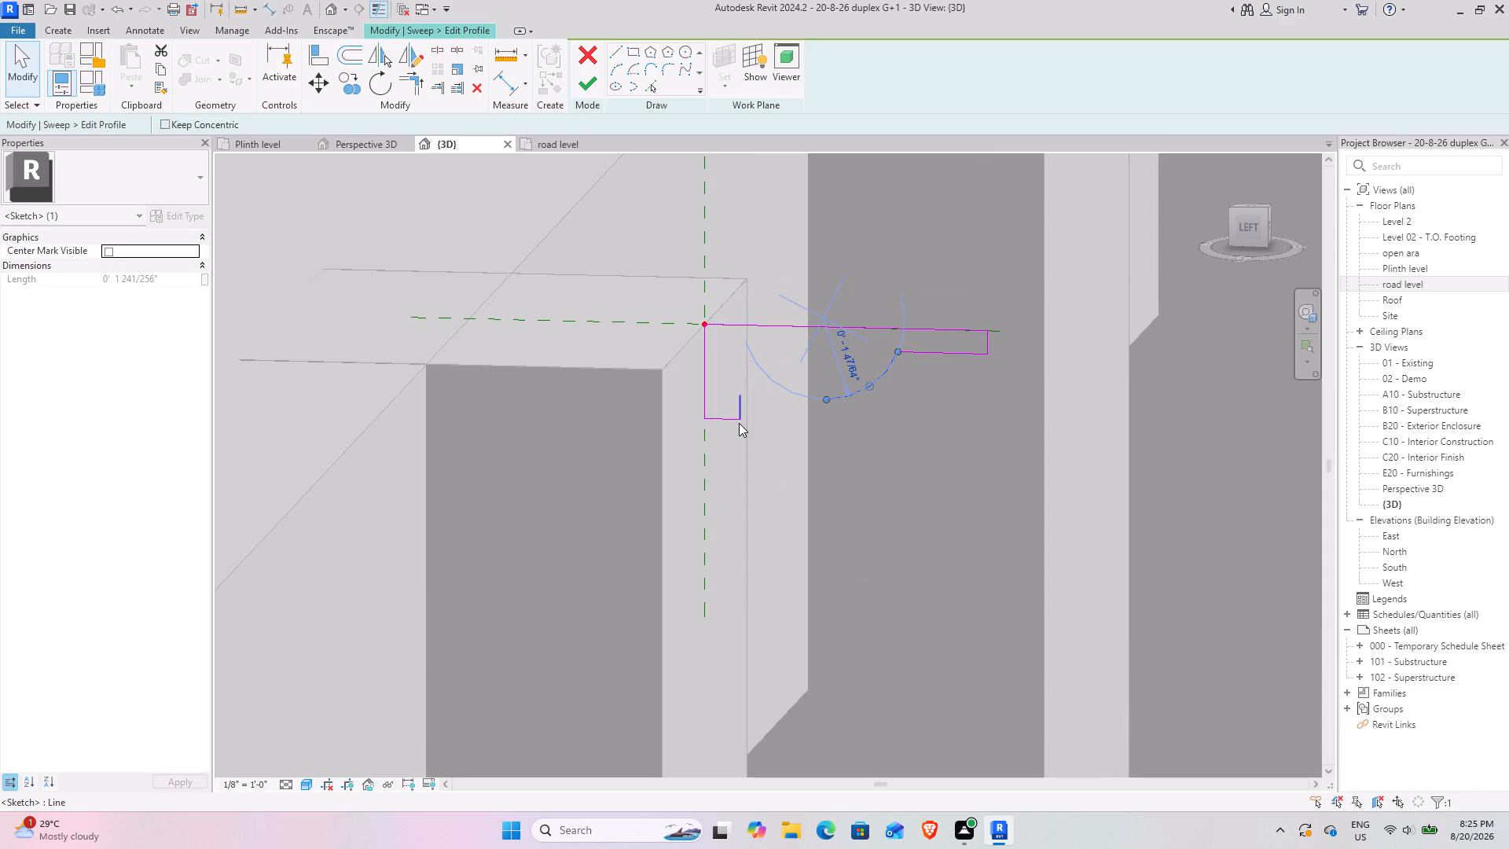
Rejoin the lower step's upright line to the arc's lower end, reshaping it as a slanted line about 17/32" long.
{"action": "left_click", "coordinate": [733, 406]}
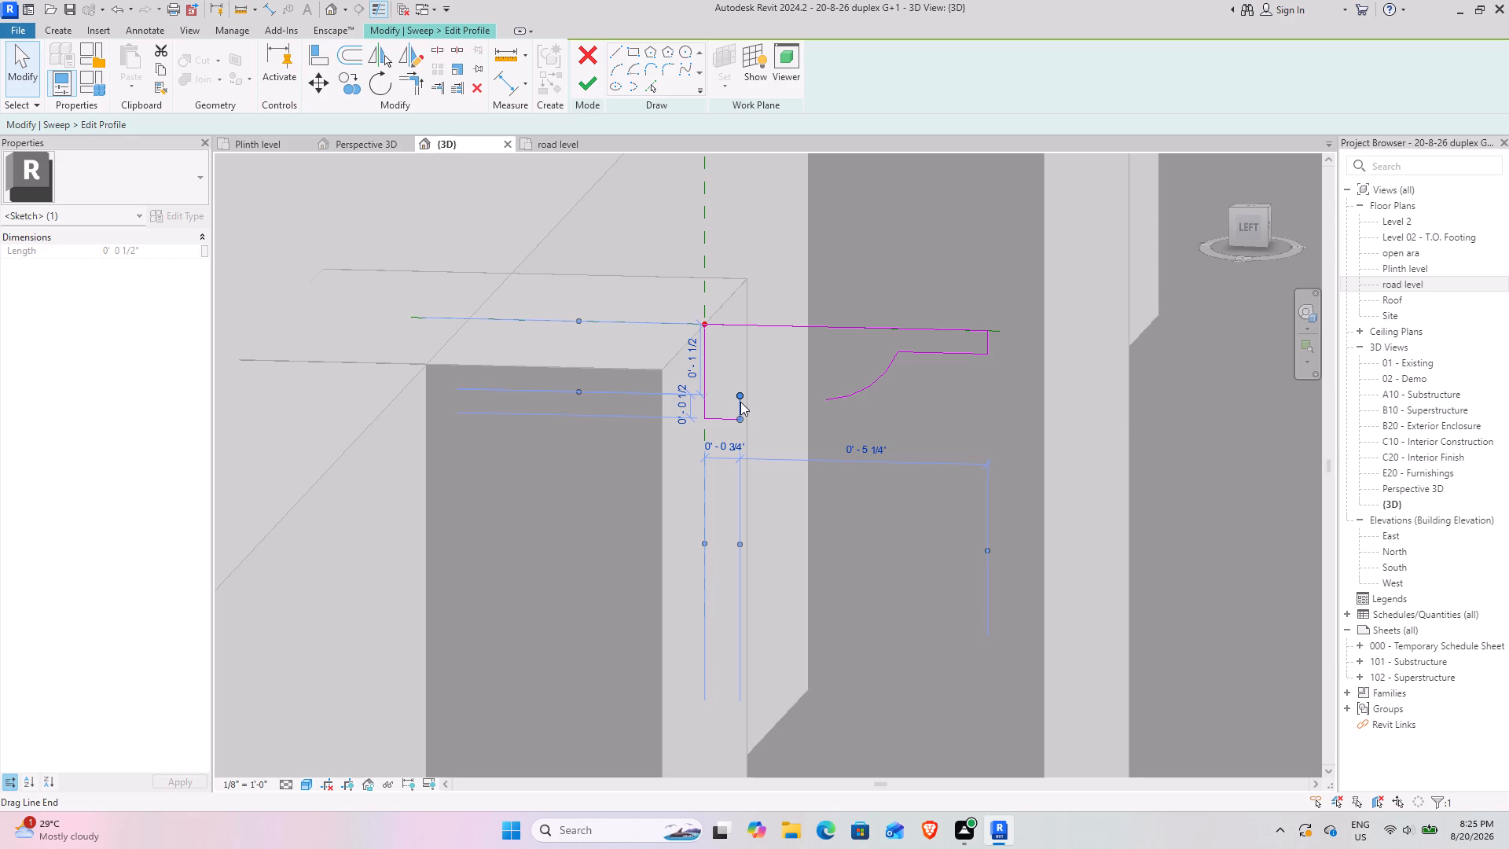
{"action": "left_click_drag", "start_coordinate": [740, 402], "coordinate": [826, 406]}
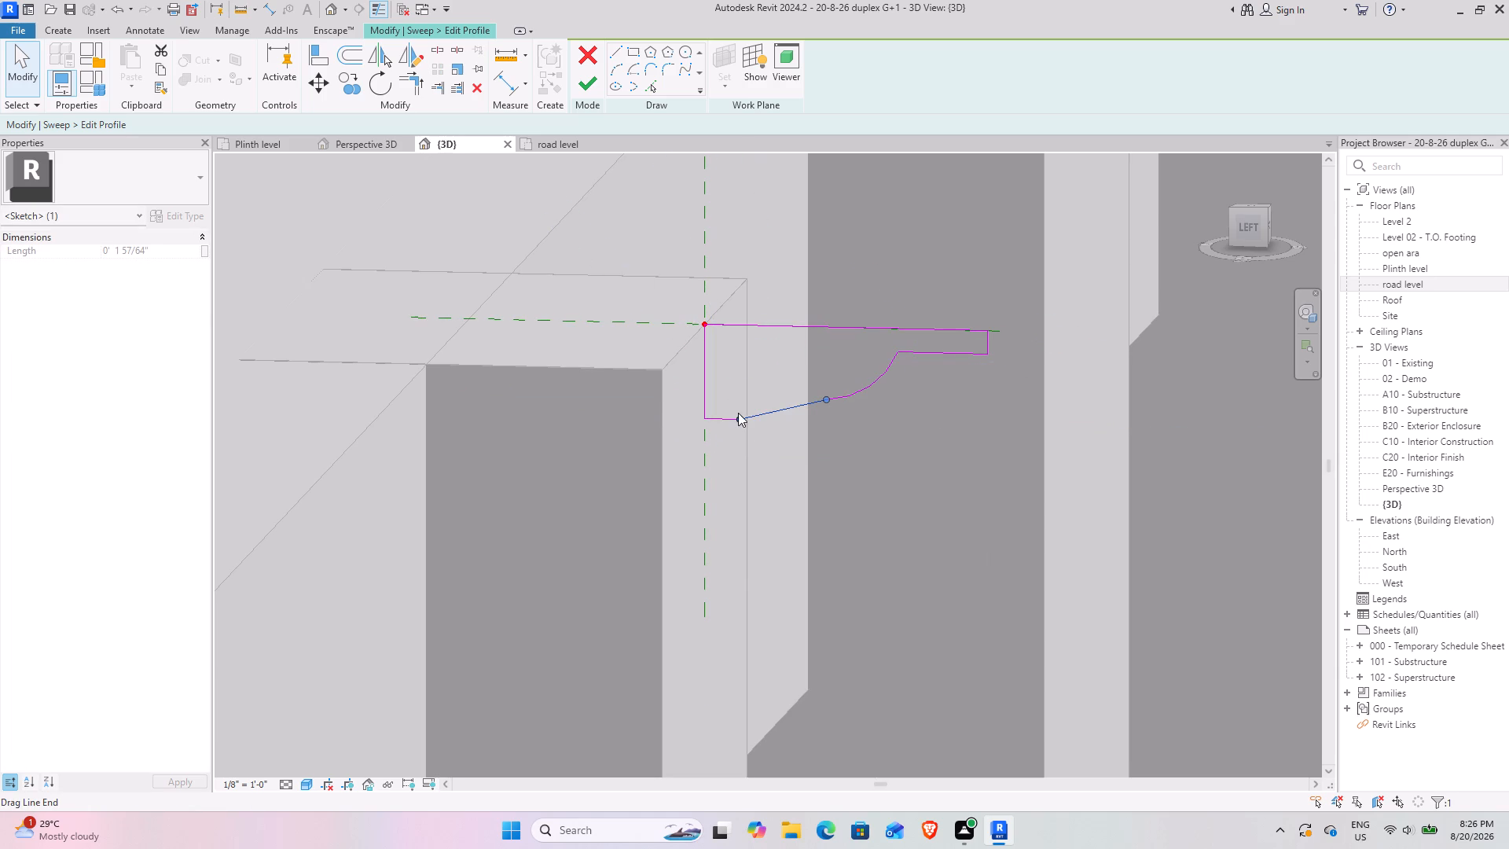
{"action": "left_click_drag", "start_coordinate": [738, 416], "coordinate": [813, 424]}
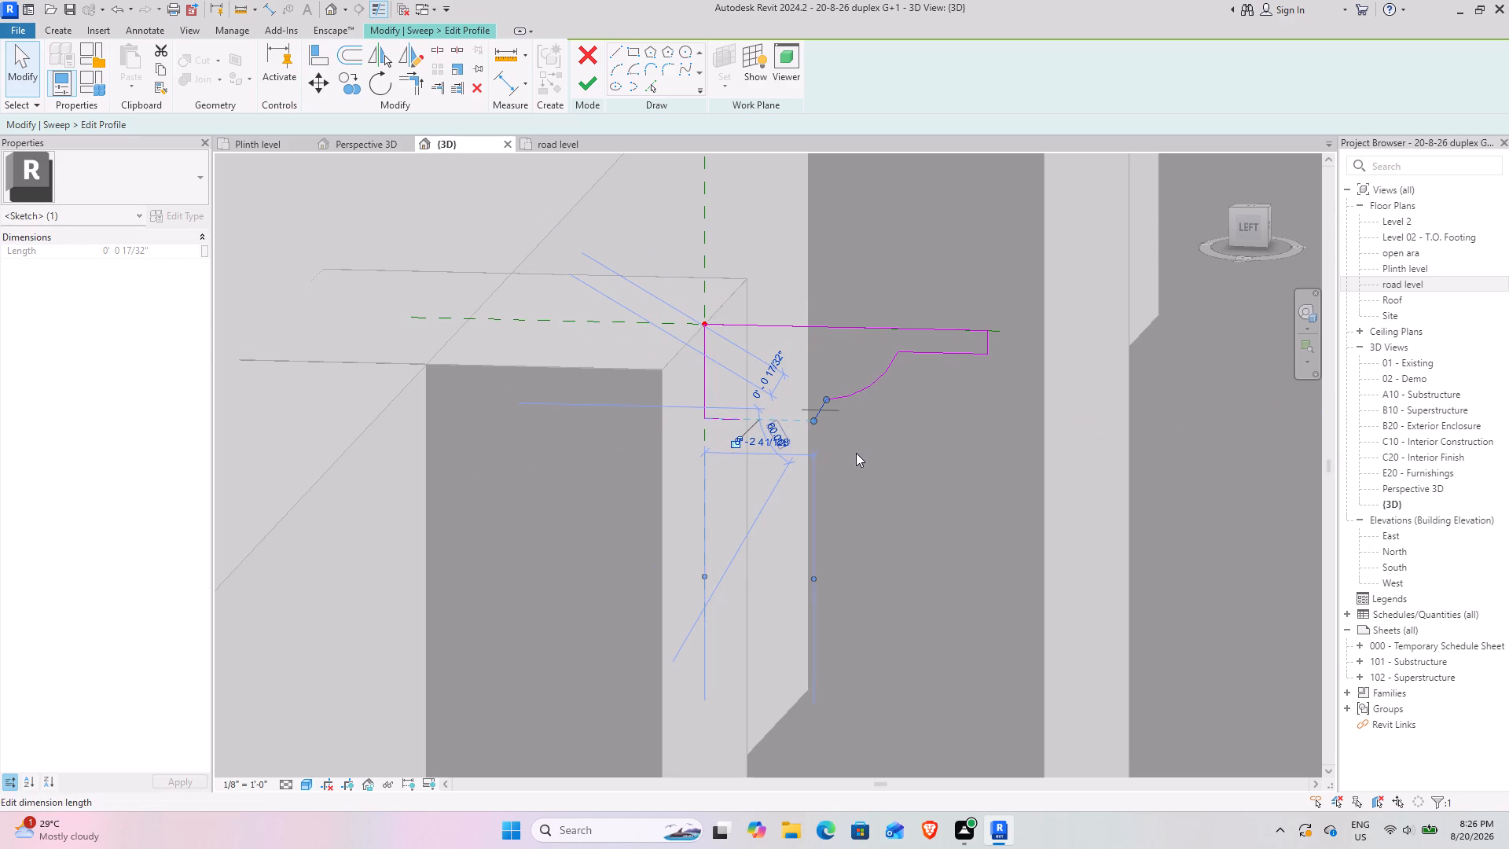
{"action": "left_click", "coordinate": [856, 453]}
Extend the profile's bottom line to a corner with the slanted line using Trim/Extend to Corner, and finish the edited sweep.
{"action": "left_click", "coordinate": [407, 89]}
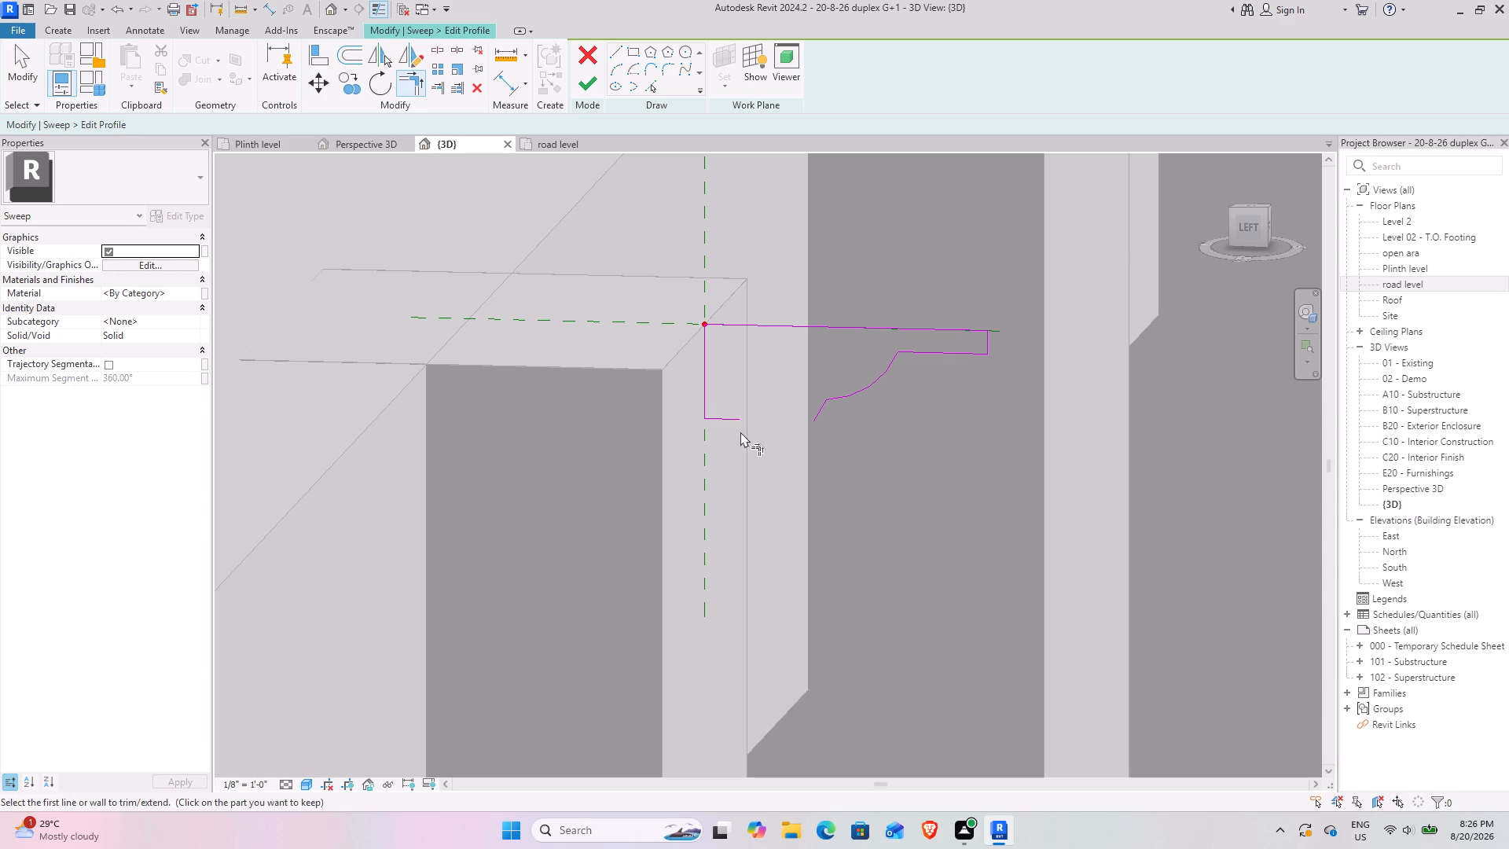
{"action": "left_click", "coordinate": [730, 413]}
{"action": "left_click", "coordinate": [819, 418]}
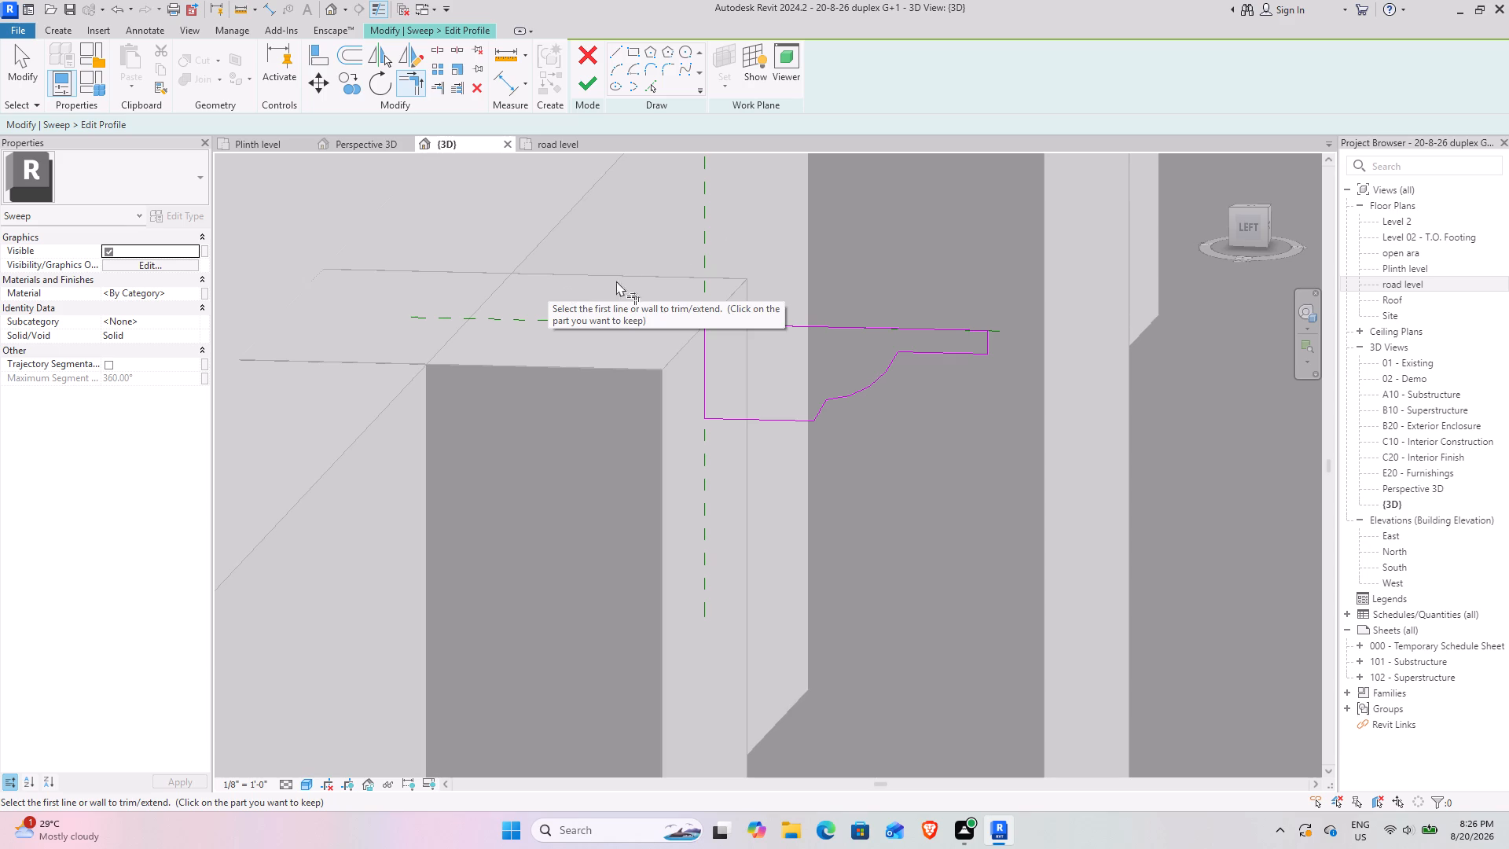
{"action": "left_click", "coordinate": [593, 90]}
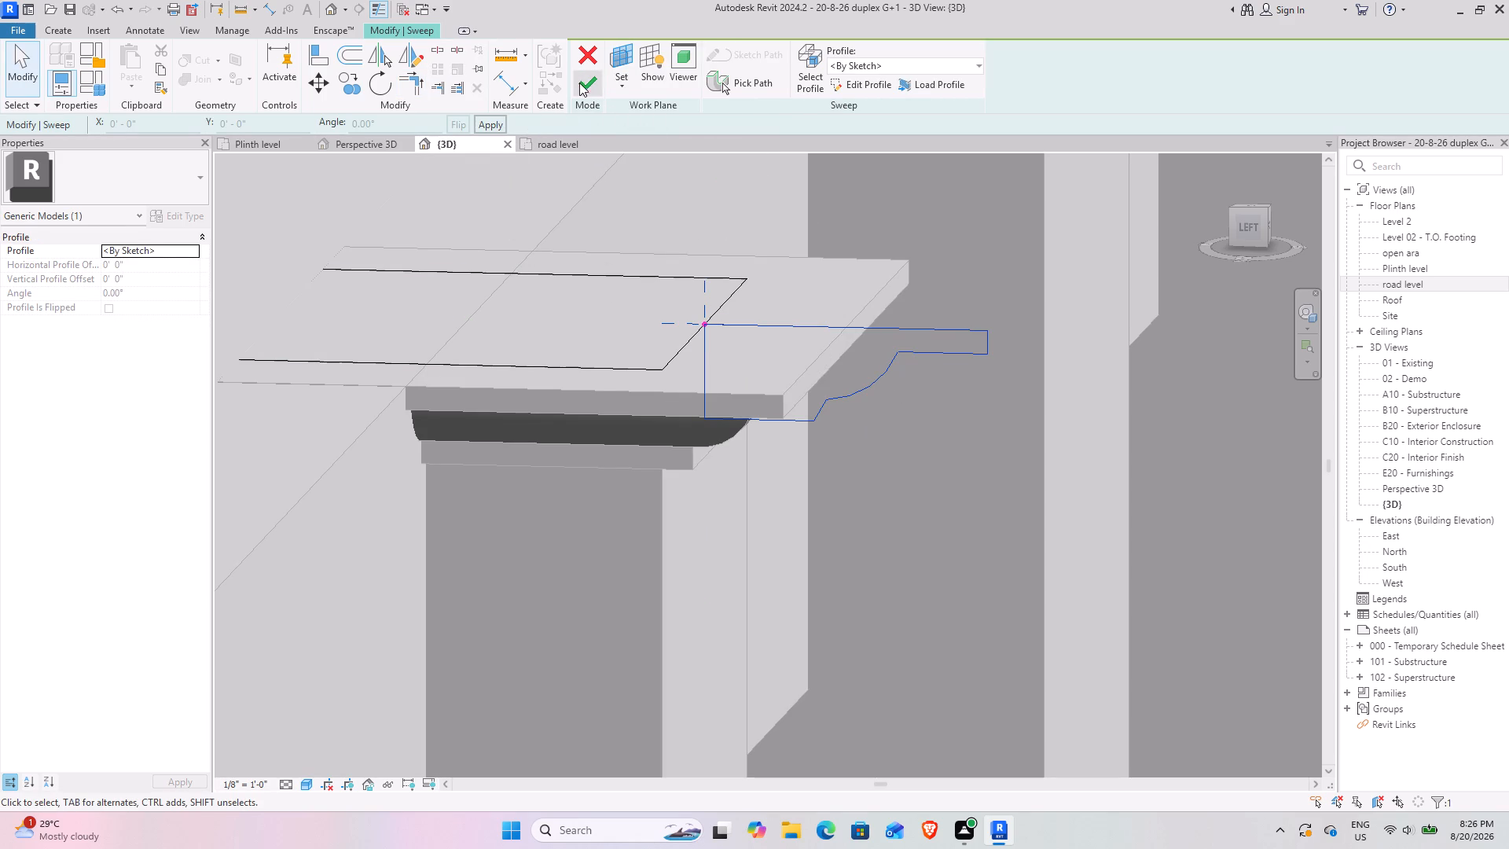
{"action": "left_click", "coordinate": [582, 79]}
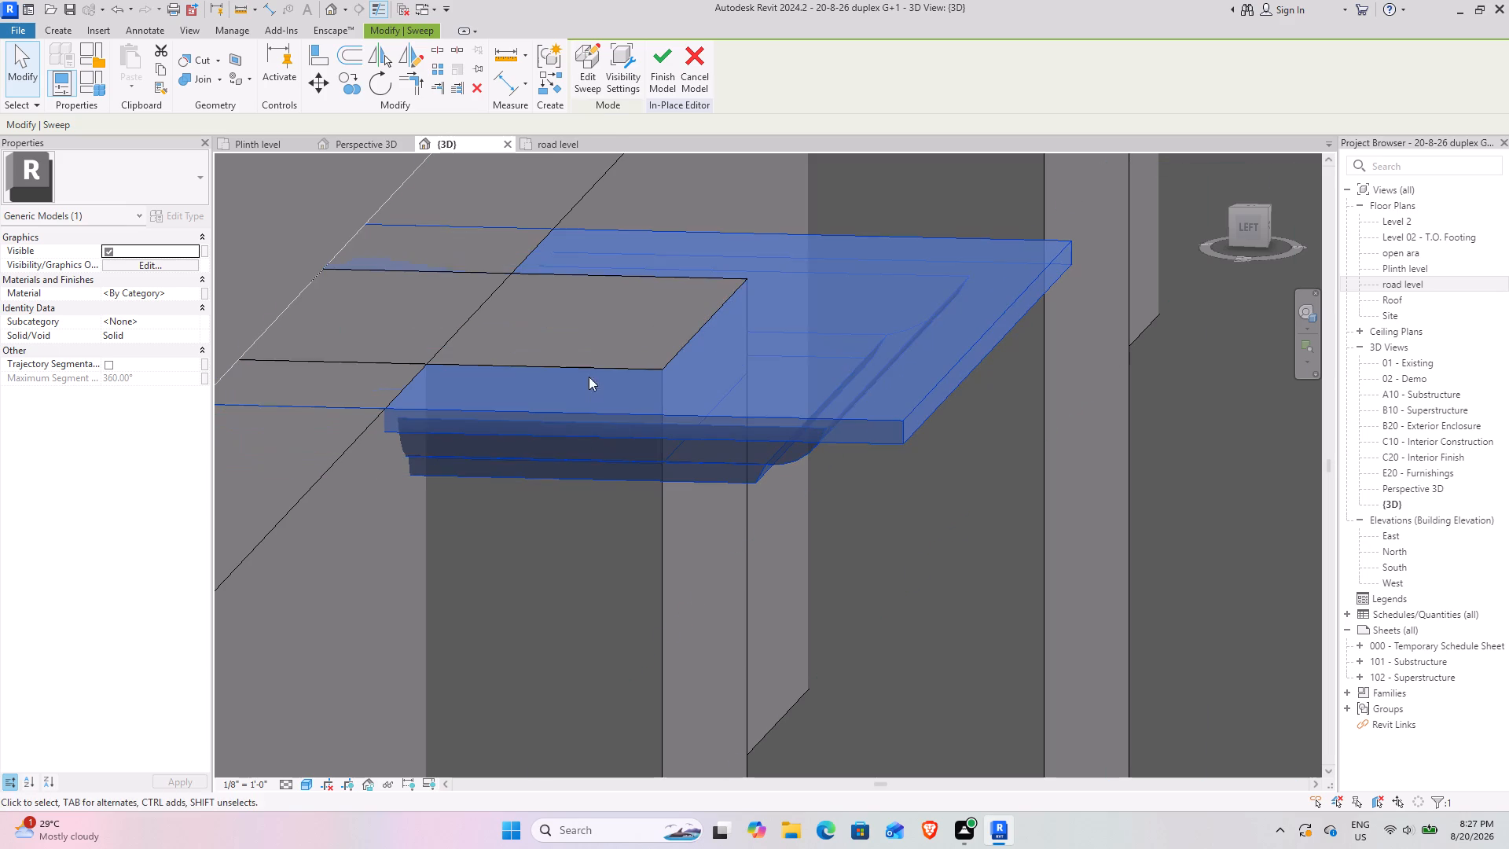
Examine the widened cornice moulding on the block from several angles along the front boundary wall.
{"action": "scroll", "coordinate": [672, 464], "scroll_direction": "down", "scroll_amount": 3}
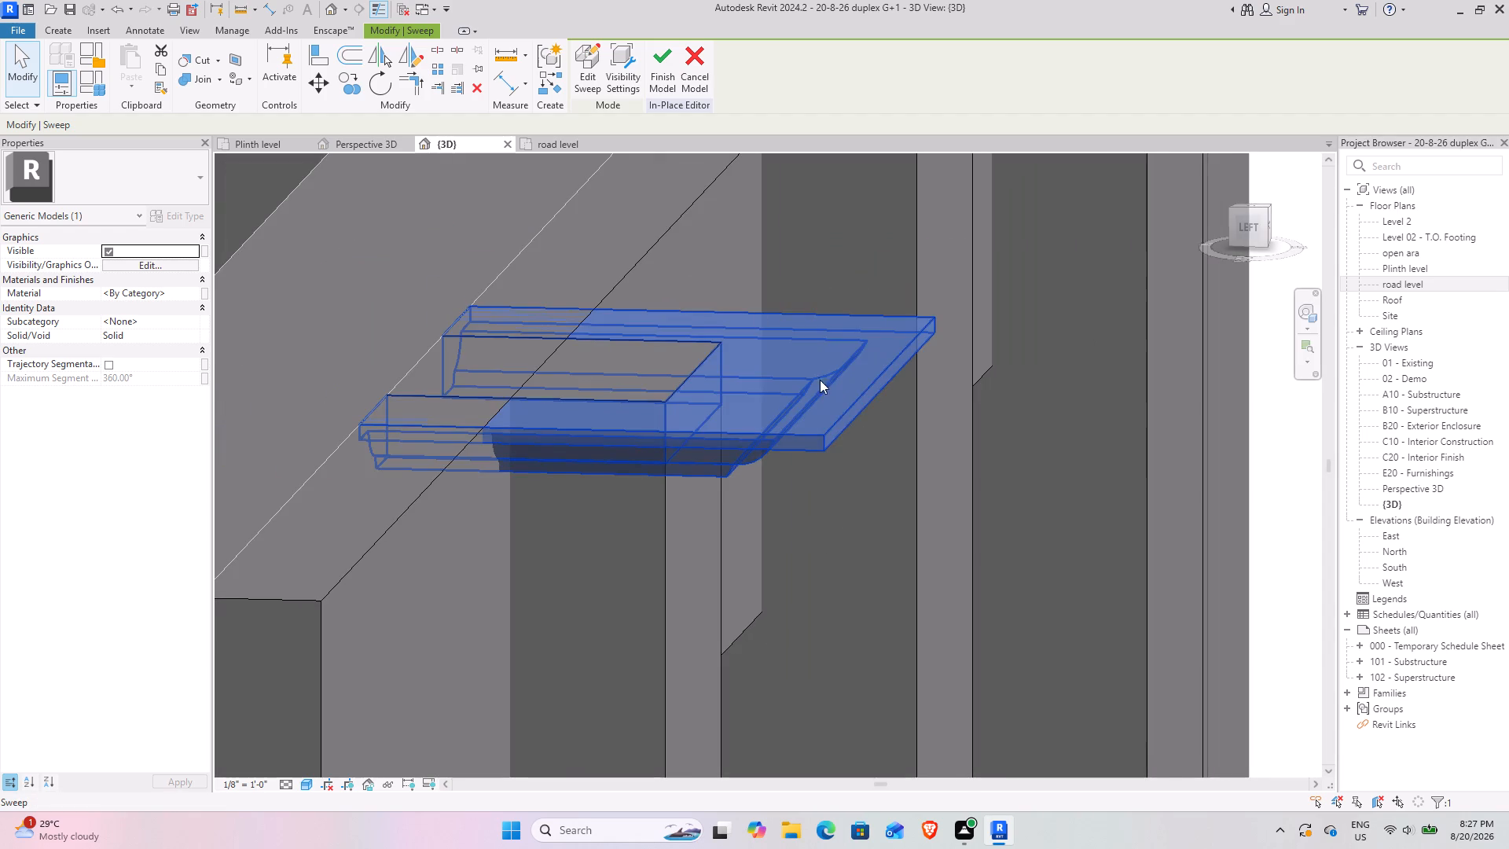
{"action": "scroll", "coordinate": [741, 502], "scroll_direction": "down", "scroll_amount": 6}
{"action": "middle_click_drag", "start_coordinate": [782, 630], "coordinate": [658, 605], "text": "shift"}
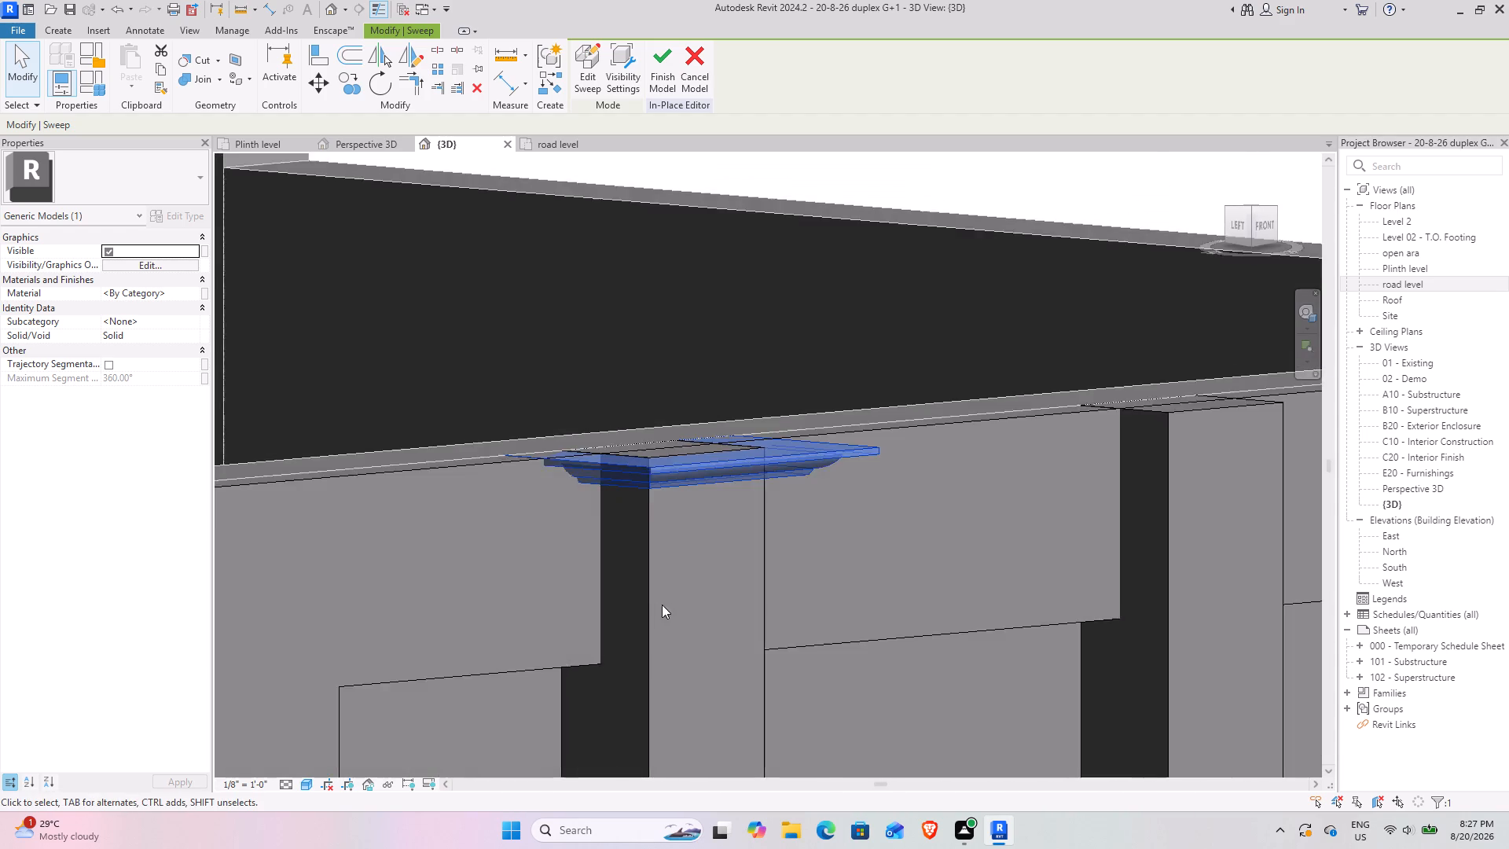
{"action": "scroll", "coordinate": [674, 605], "scroll_direction": "down", "scroll_amount": 9}
{"action": "middle_click_drag", "start_coordinate": [680, 656], "coordinate": [679, 430]}
{"action": "middle_click_drag", "start_coordinate": [653, 459], "coordinate": [702, 594], "text": "shift"}
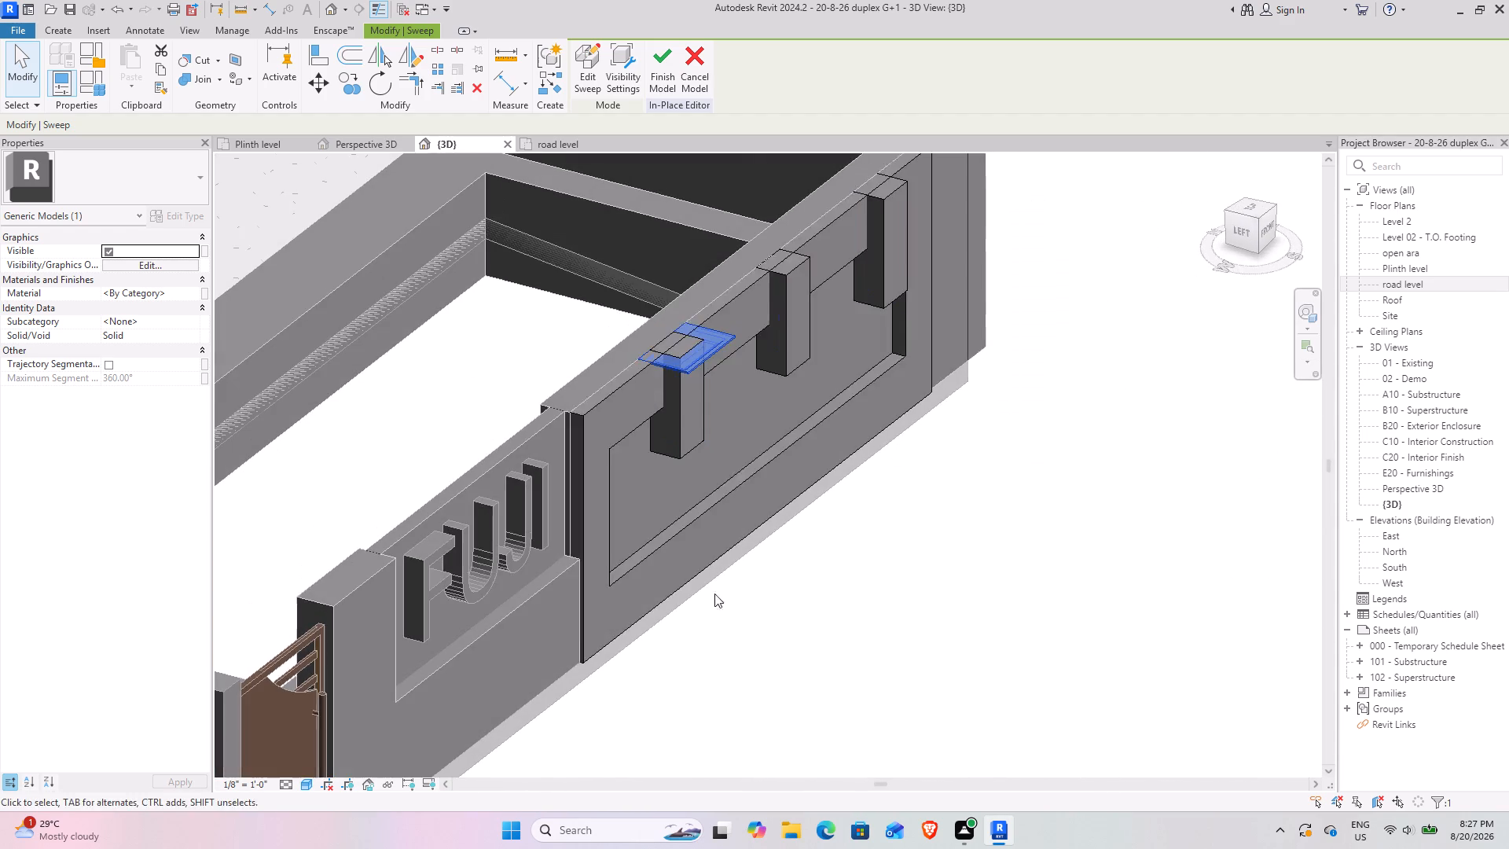
{"action": "middle_click_drag", "start_coordinate": [700, 457], "coordinate": [751, 312]}
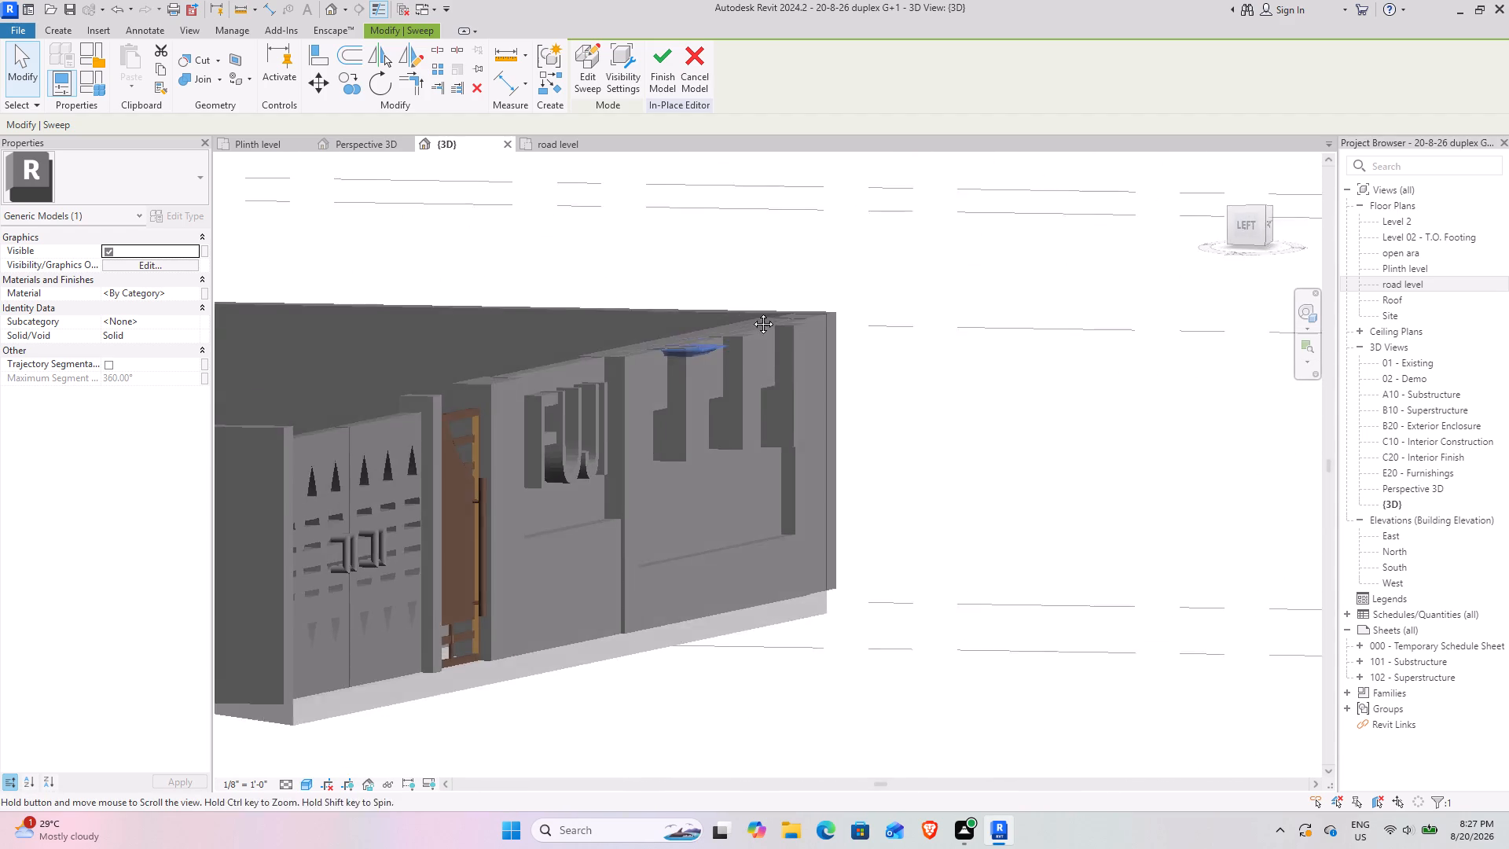
Reopen the cornice sweep's profile for editing and lower its bottom line to about 3 3/4" below the lip's underside.
{"action": "middle_click_drag", "start_coordinate": [751, 312], "coordinate": [502, 498]}
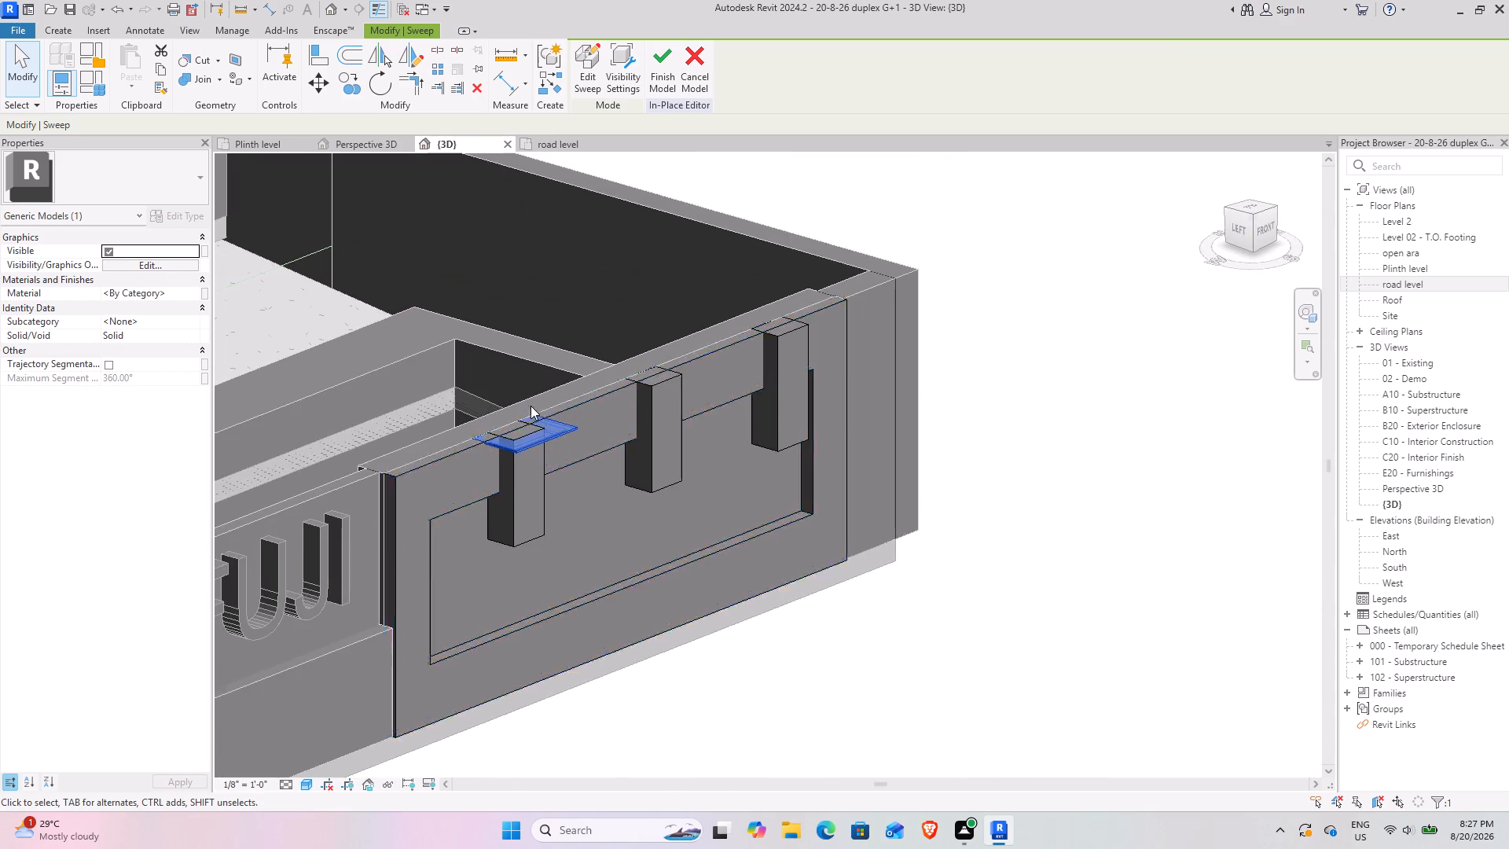
{"action": "scroll", "coordinate": [531, 406], "scroll_direction": "up", "scroll_amount": 2}
{"action": "left_click", "coordinate": [575, 78]}
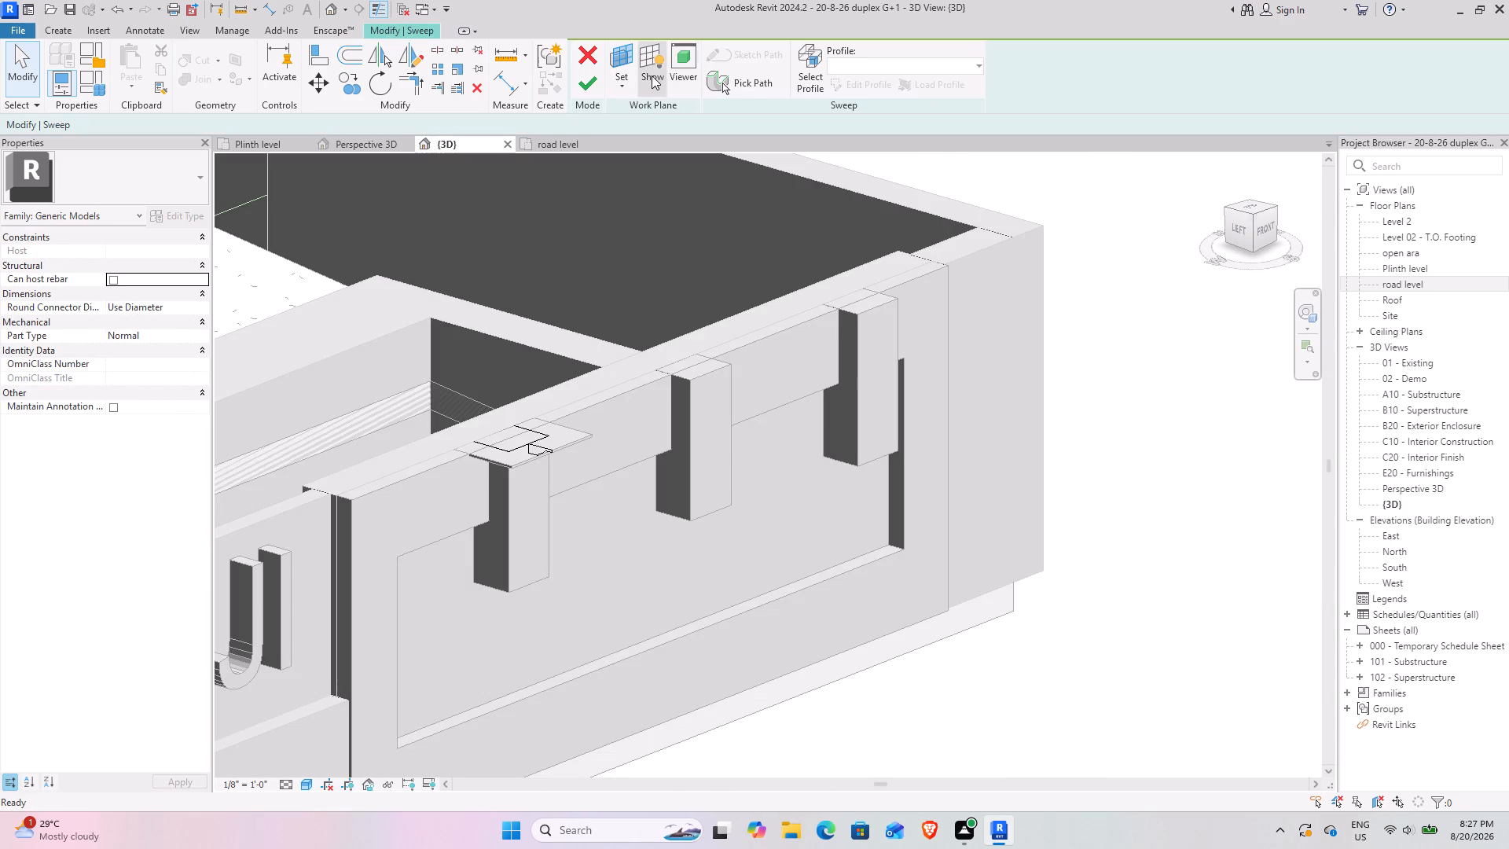
{"action": "left_click", "coordinate": [529, 447]}
{"action": "left_click", "coordinate": [860, 76]}
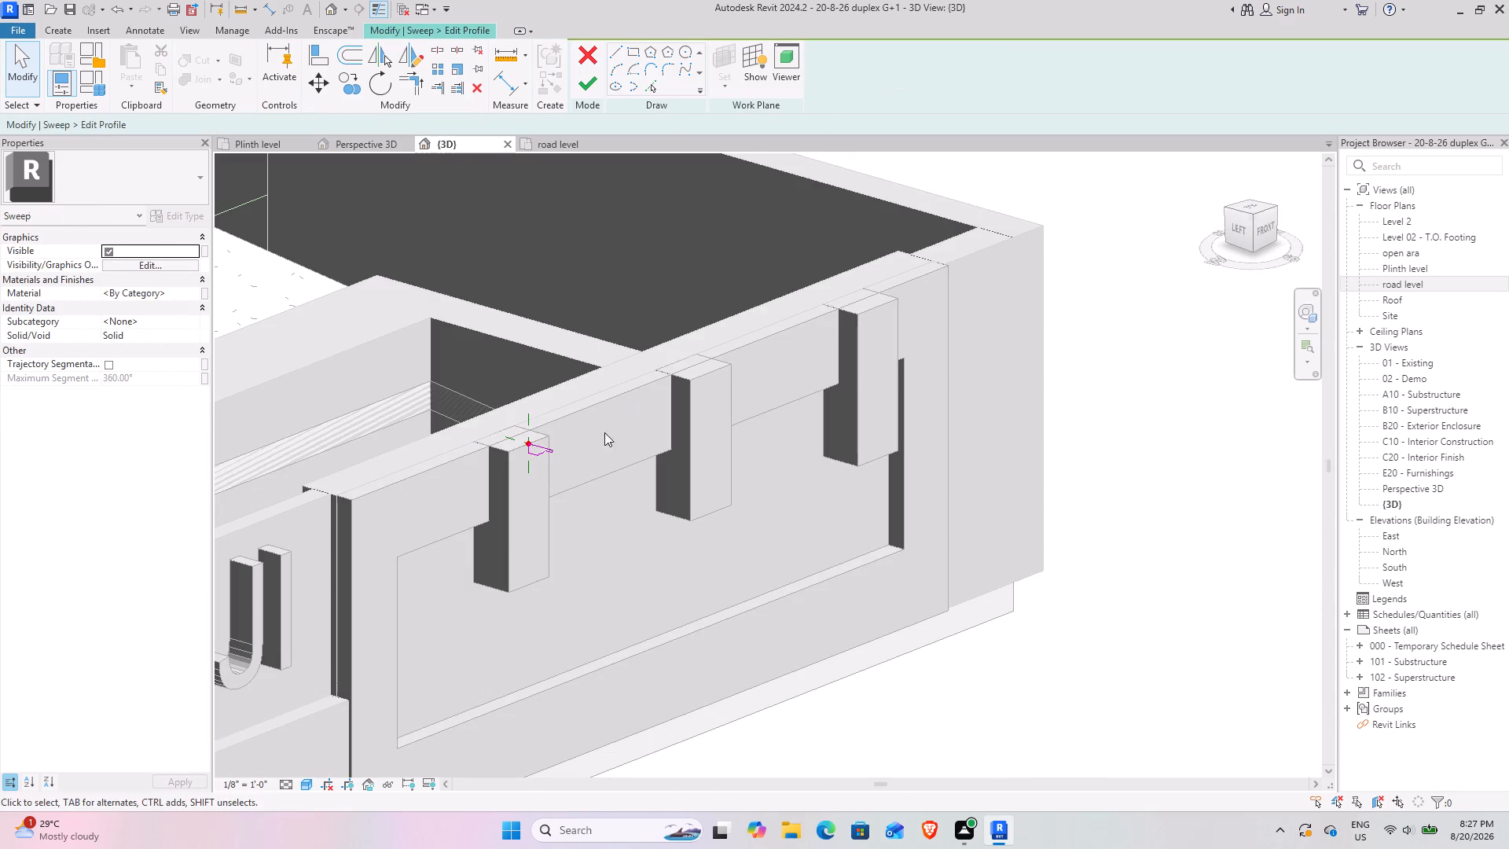
{"action": "scroll", "coordinate": [520, 454], "scroll_direction": "up", "scroll_amount": 5}
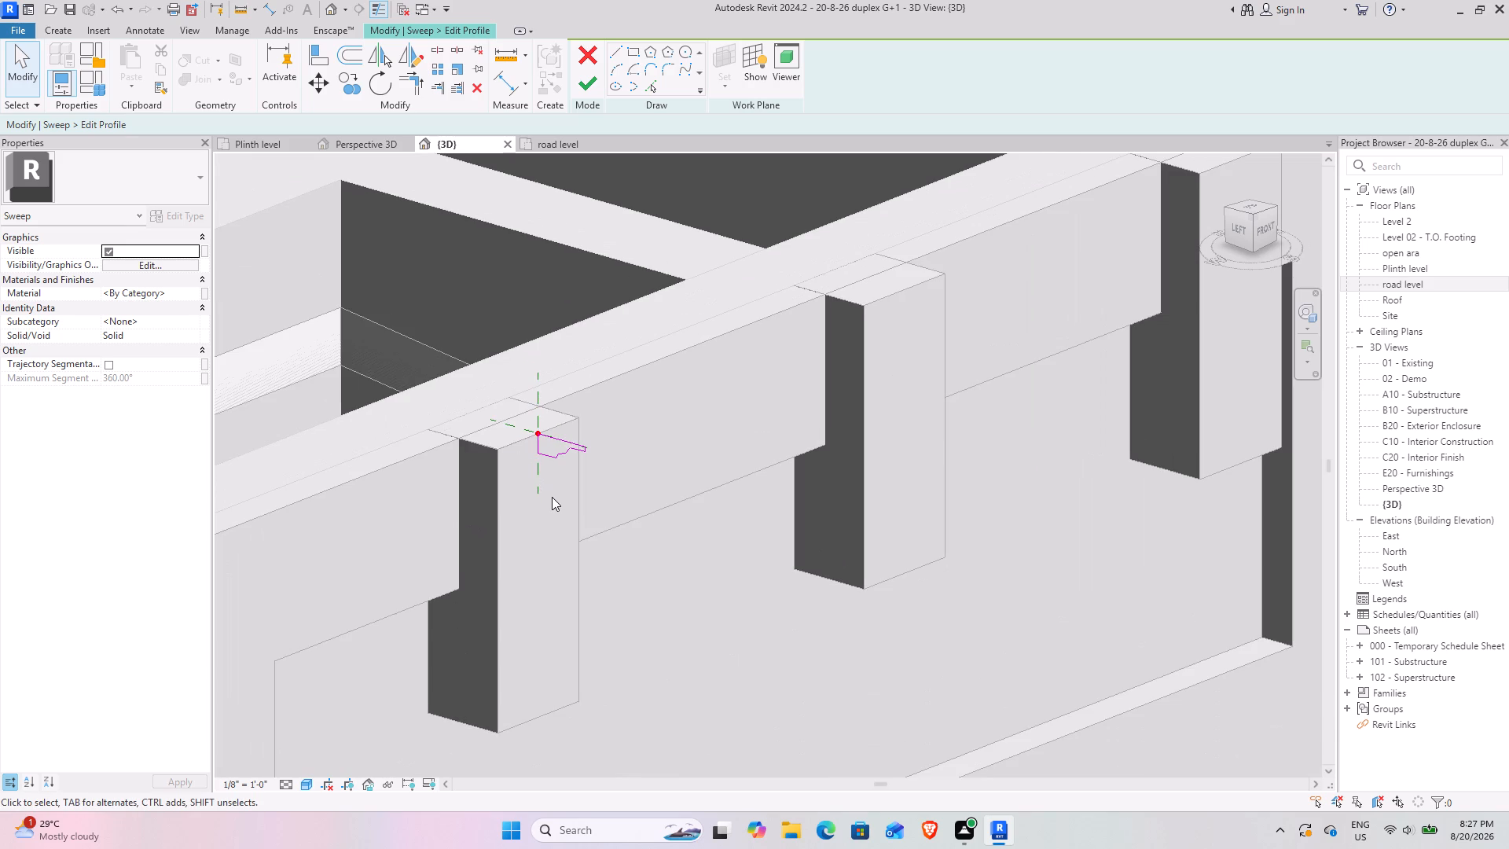
{"action": "scroll", "coordinate": [542, 485], "scroll_direction": "up", "scroll_amount": 3}
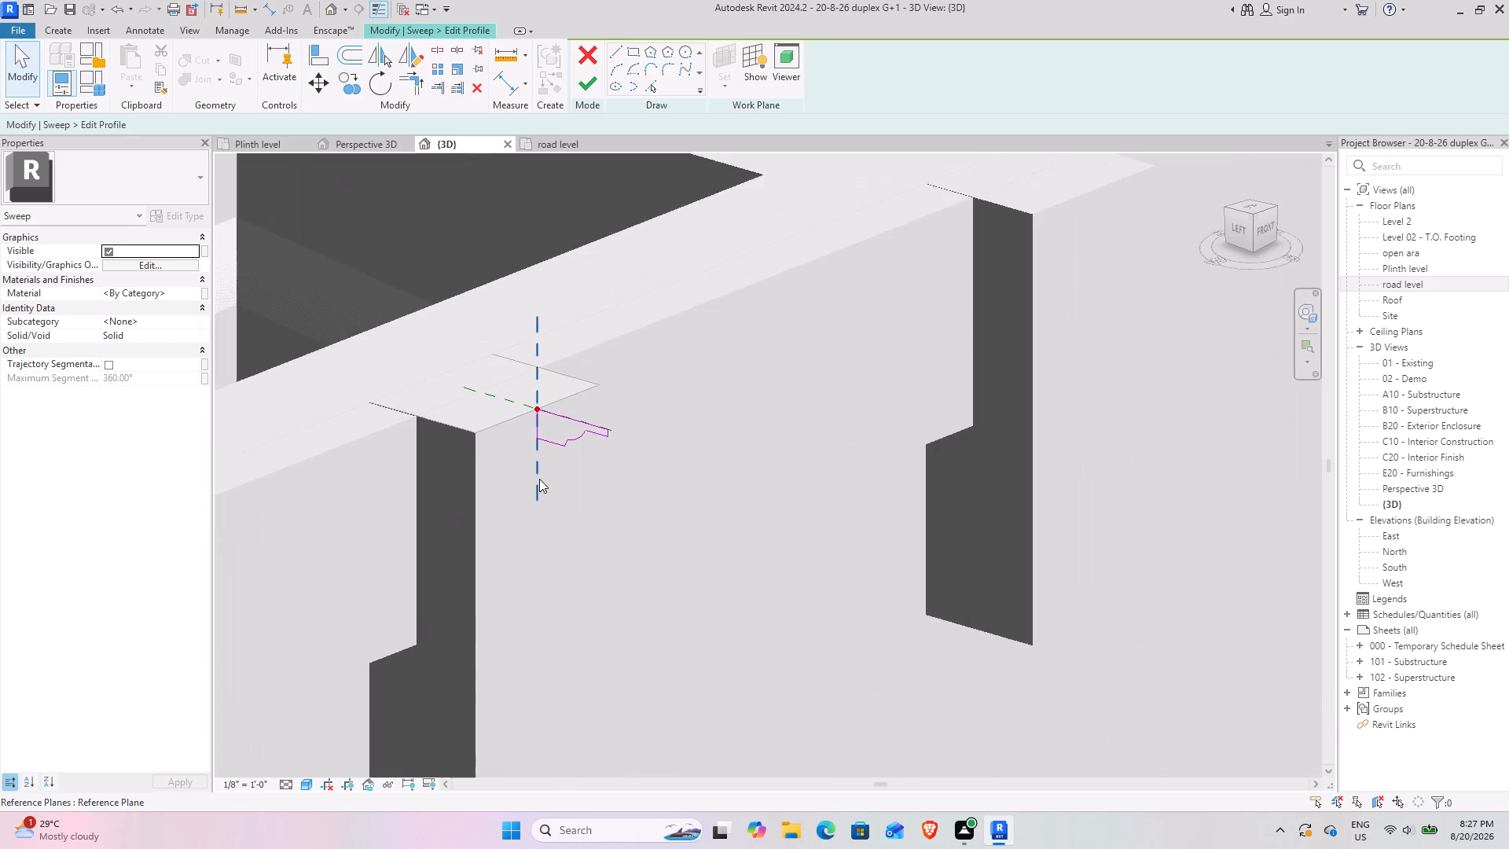
{"action": "scroll", "coordinate": [539, 479], "scroll_direction": "up", "scroll_amount": 3}
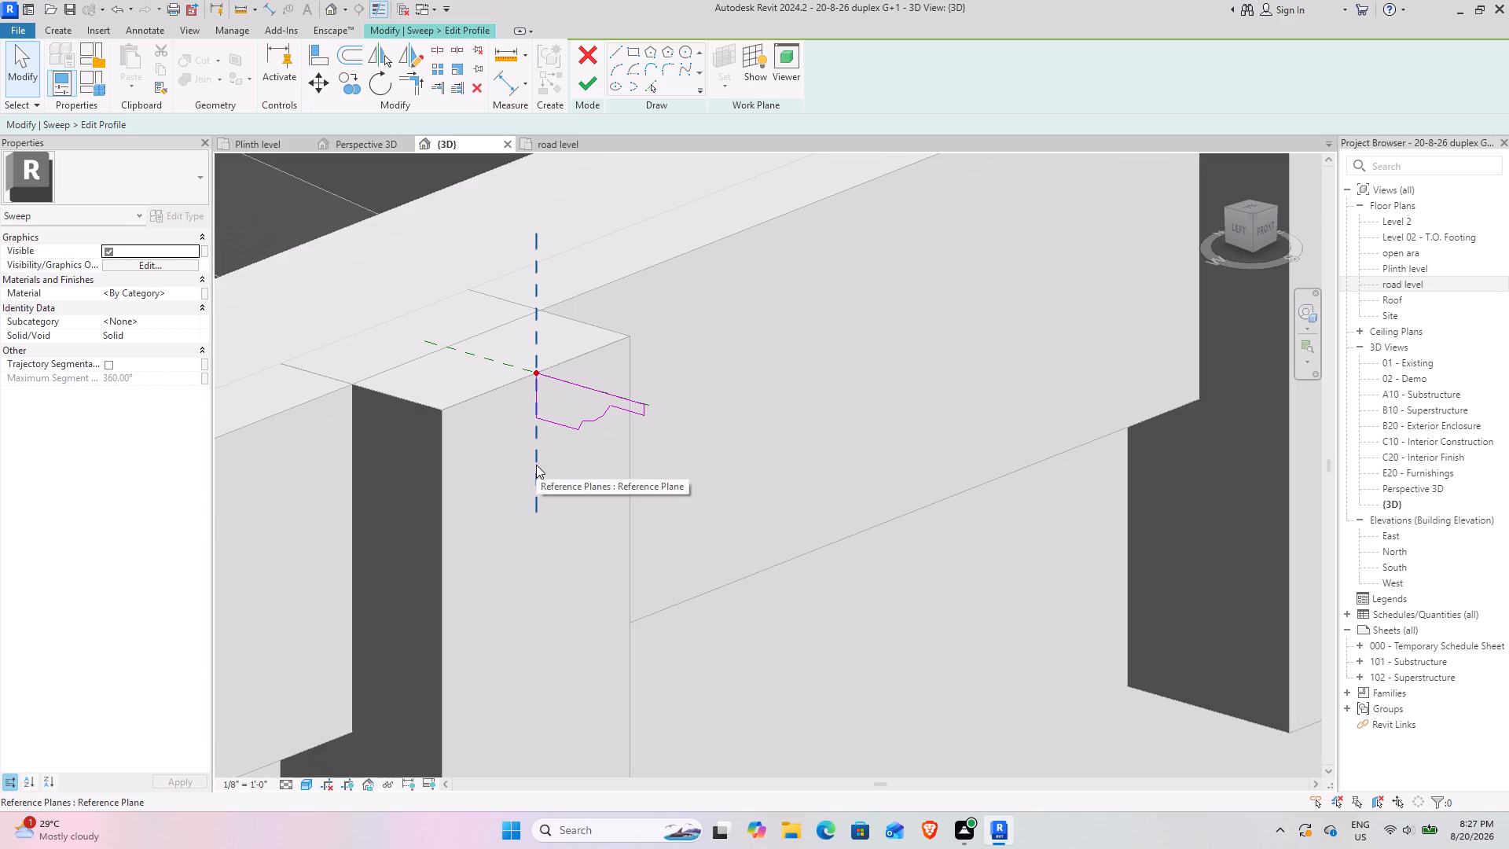
{"action": "scroll", "coordinate": [555, 402], "scroll_direction": "up", "scroll_amount": 3}
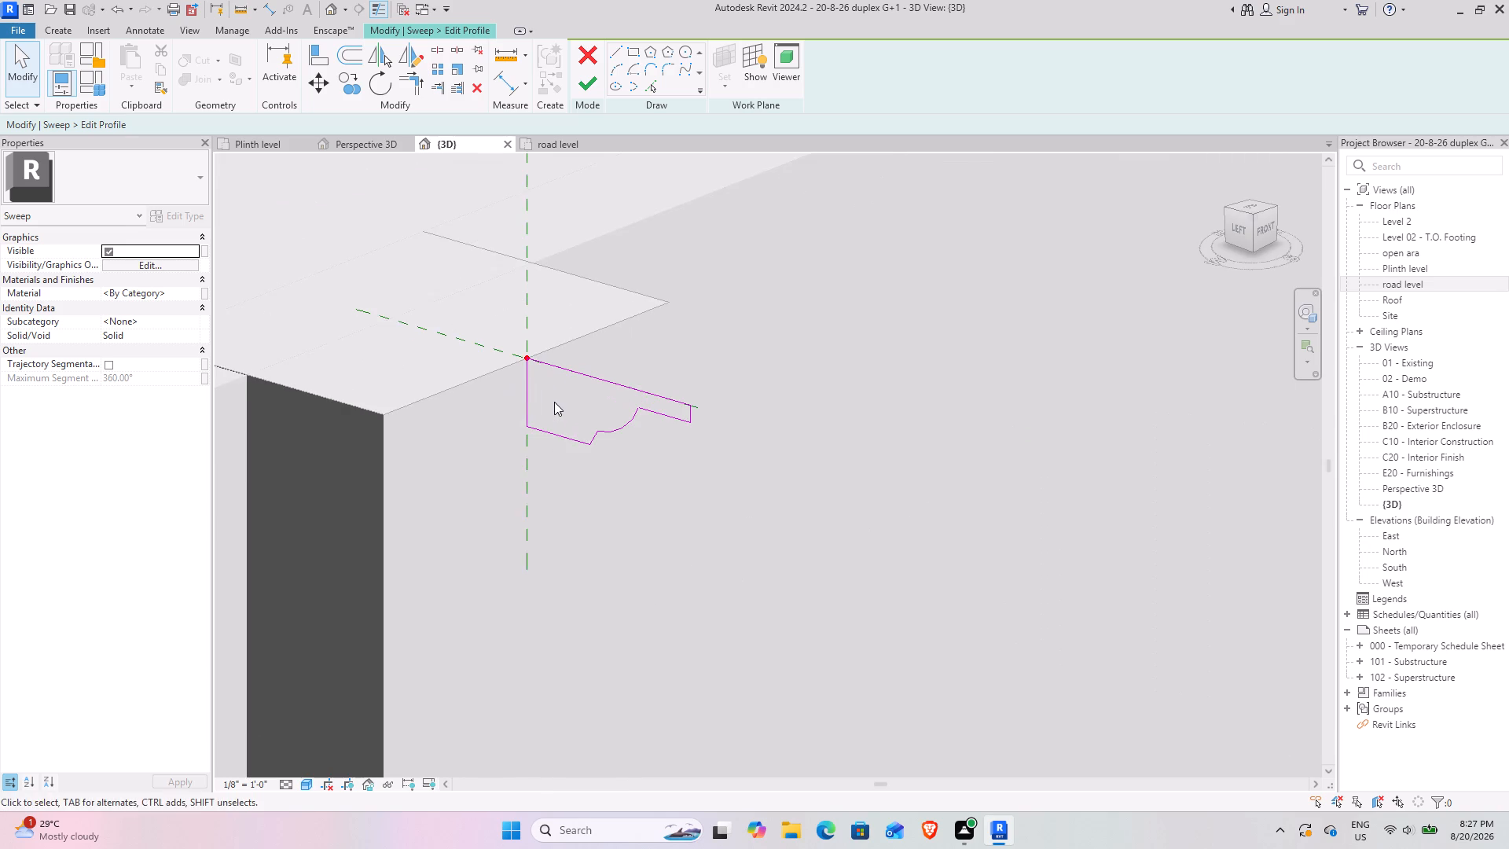
{"action": "middle_click_drag", "start_coordinate": [519, 478], "coordinate": [578, 386], "text": "shift"}
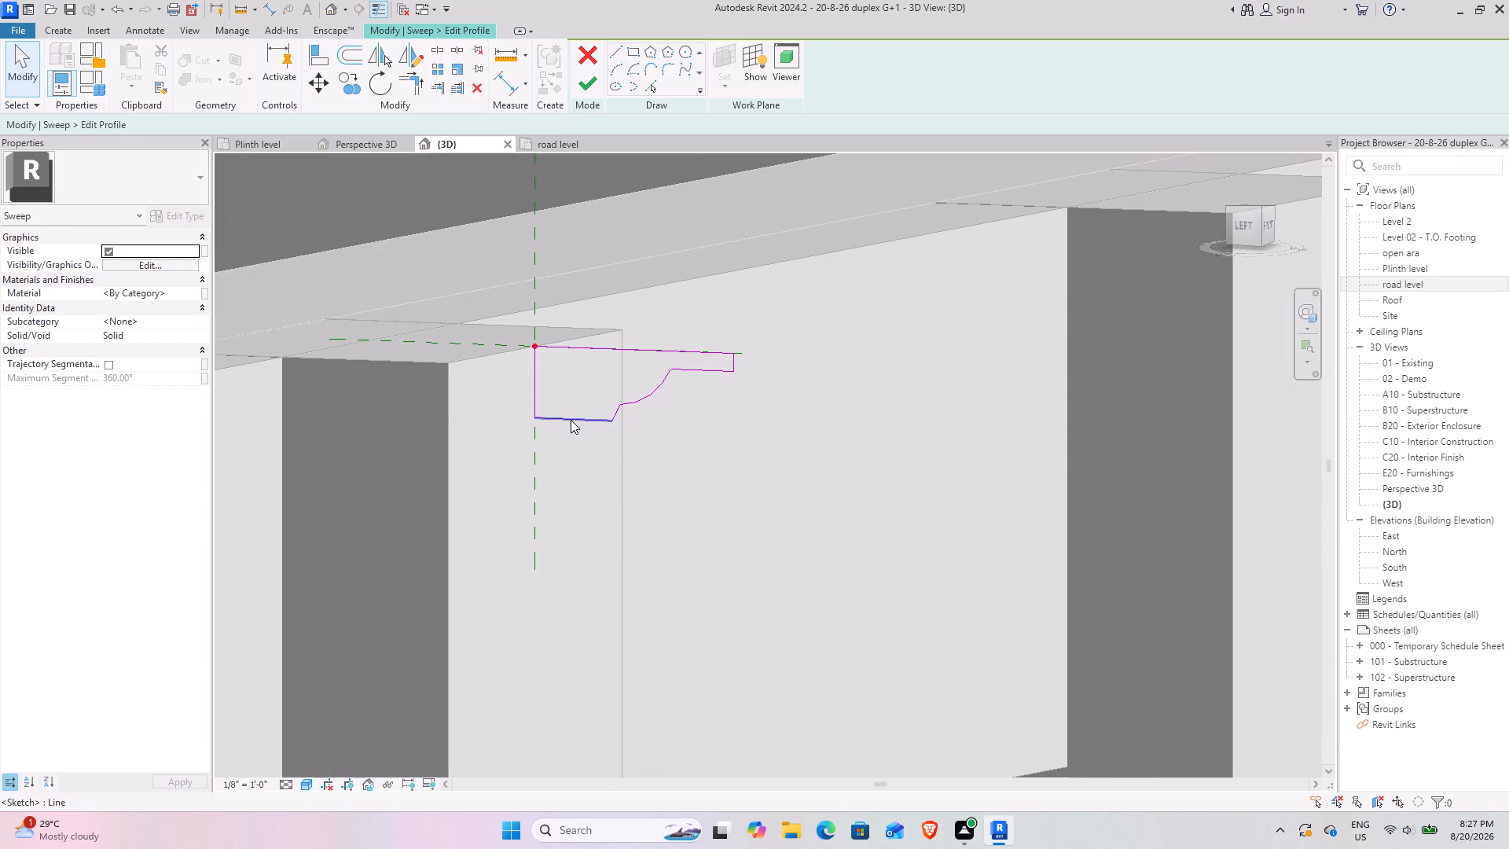
{"action": "left_click", "coordinate": [571, 420]}
{"action": "left_click_drag", "start_coordinate": [556, 417], "coordinate": [556, 446]}
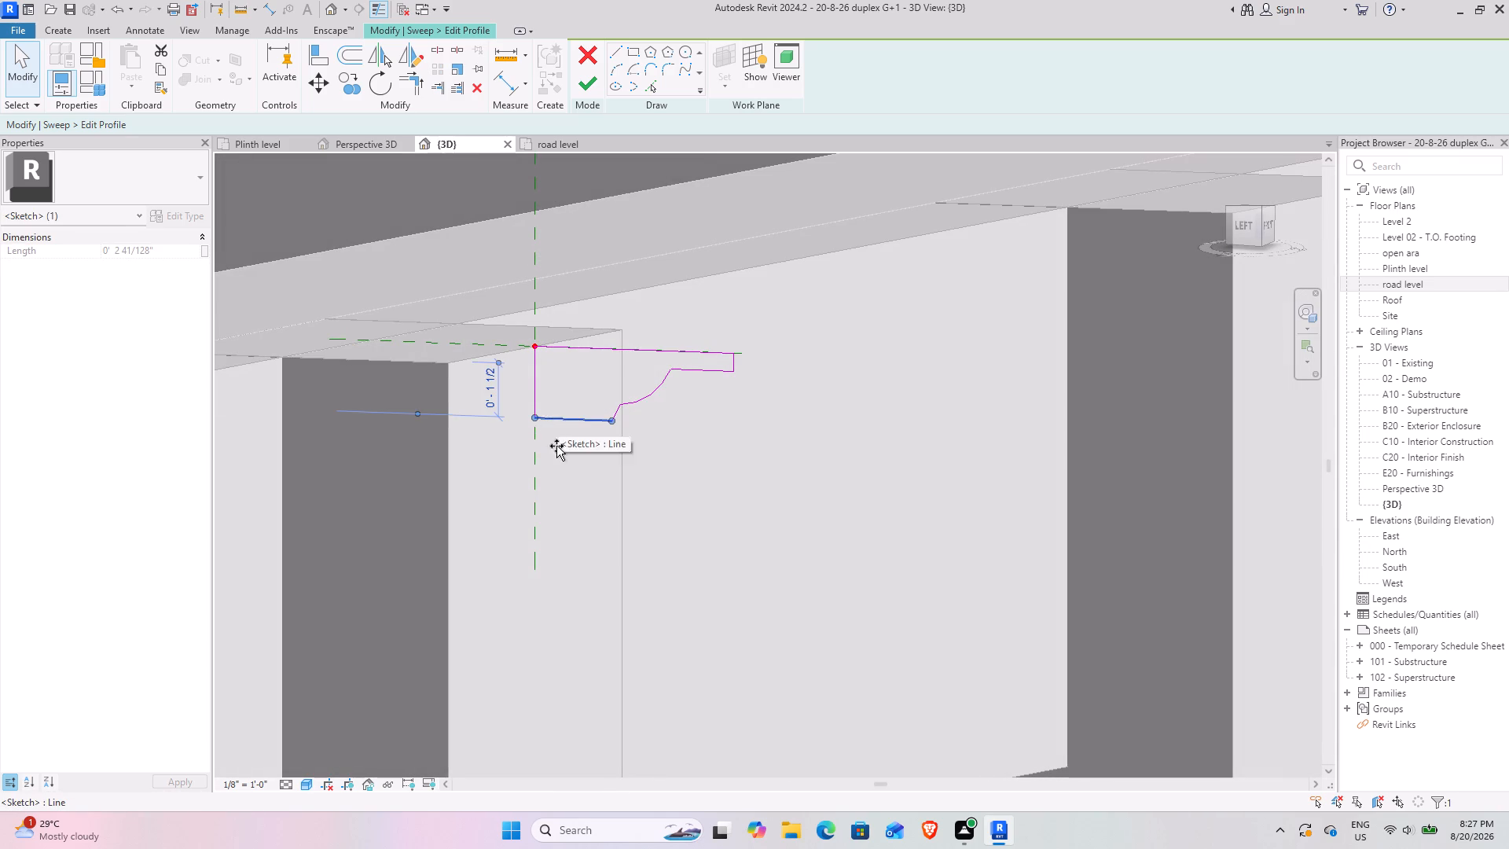
{"action": "left_click_drag", "start_coordinate": [556, 446], "coordinate": [556, 497]}
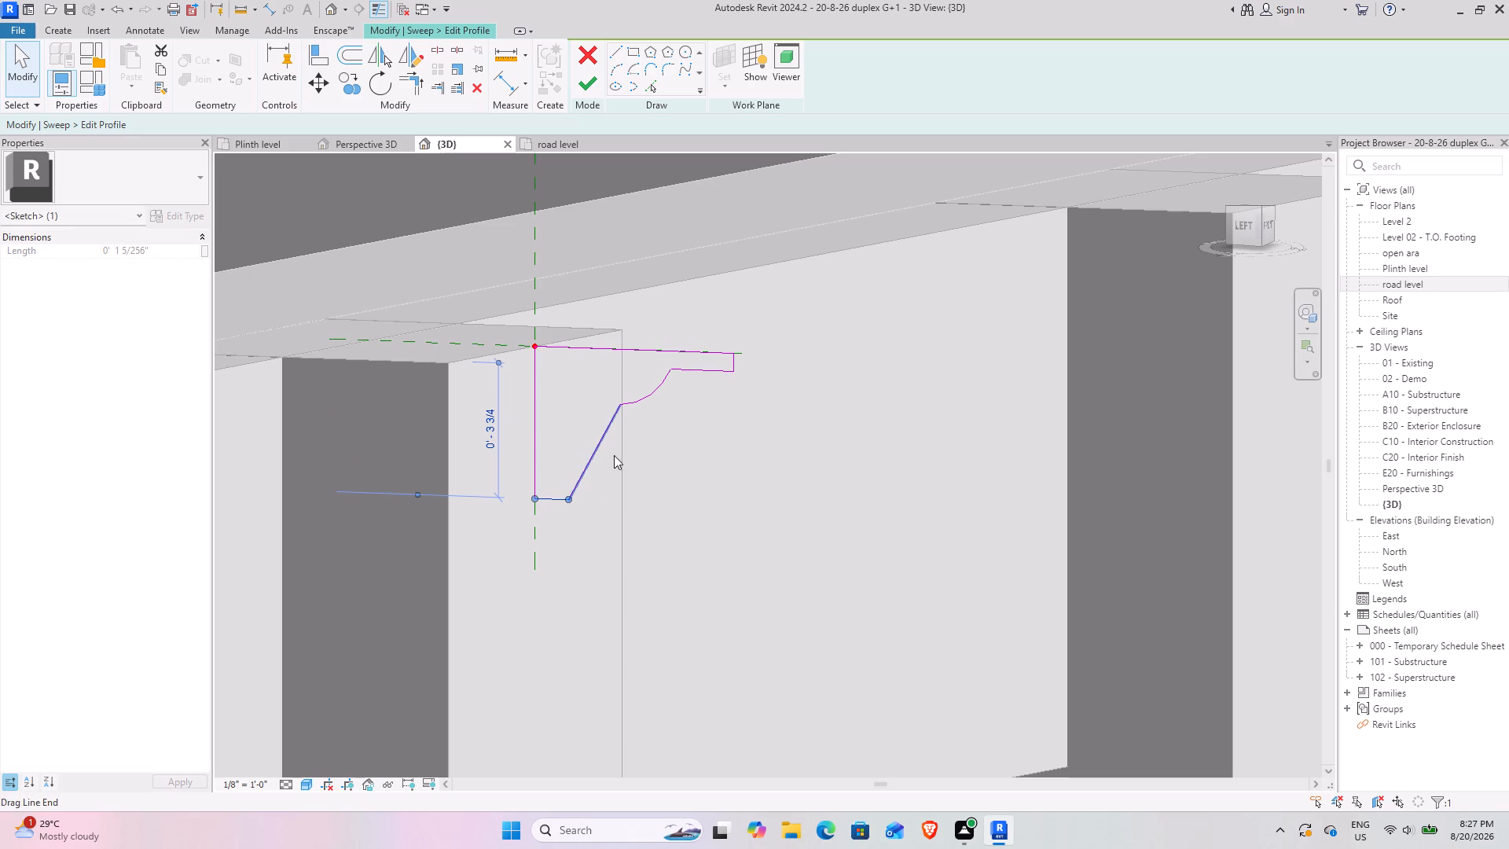
Move both ends of the profile's bottom line further down, keeping it level, and rejoin the slanted line to its outer end.
{"action": "left_click_drag", "start_coordinate": [547, 494], "coordinate": [547, 515]}
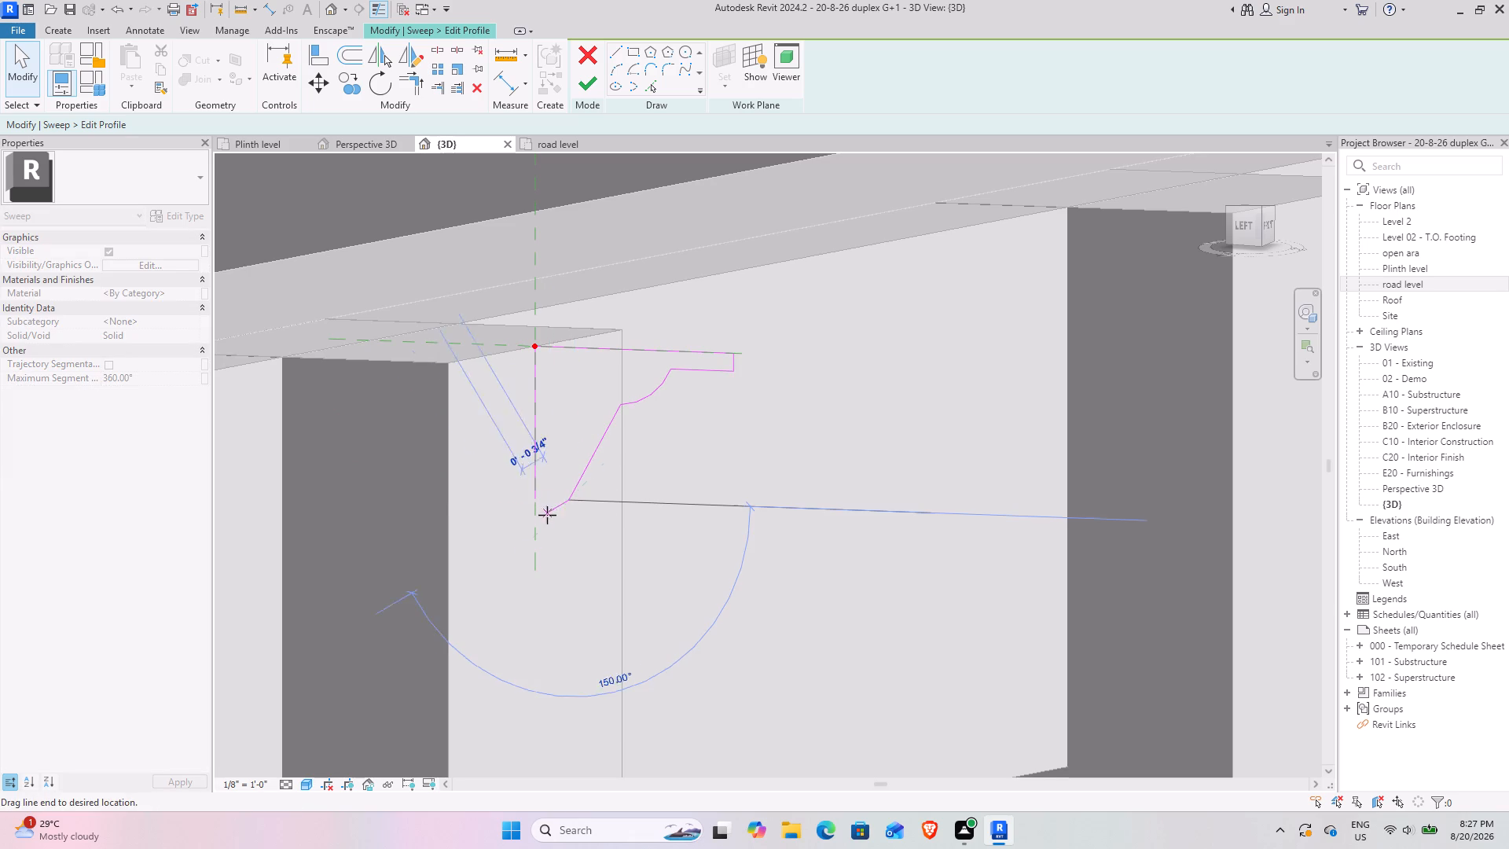
{"action": "left_click_drag", "start_coordinate": [547, 515], "coordinate": [535, 525]}
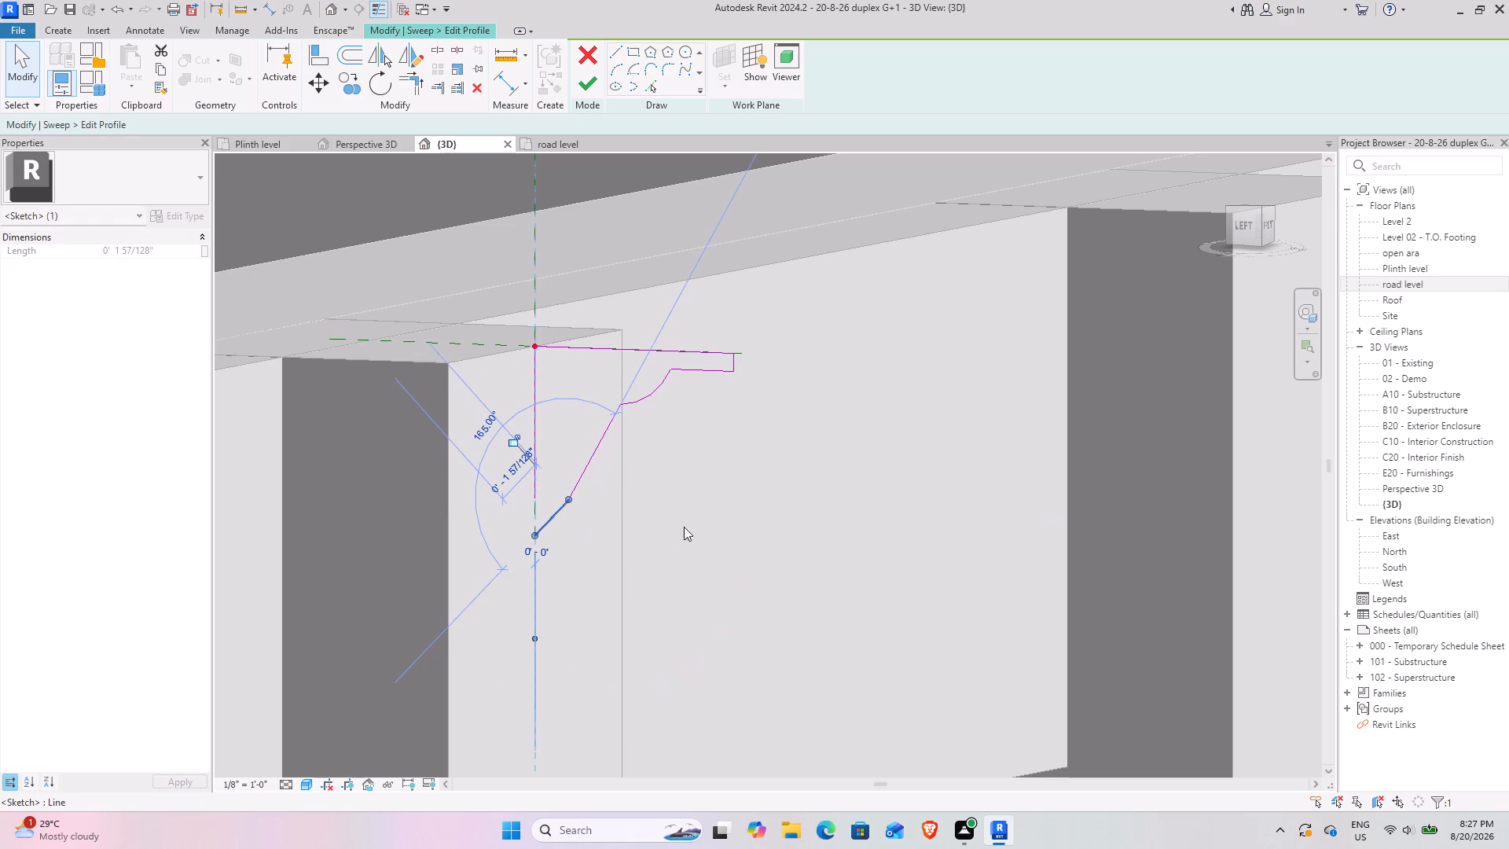
{"action": "left_click_drag", "start_coordinate": [566, 498], "coordinate": [574, 515]}
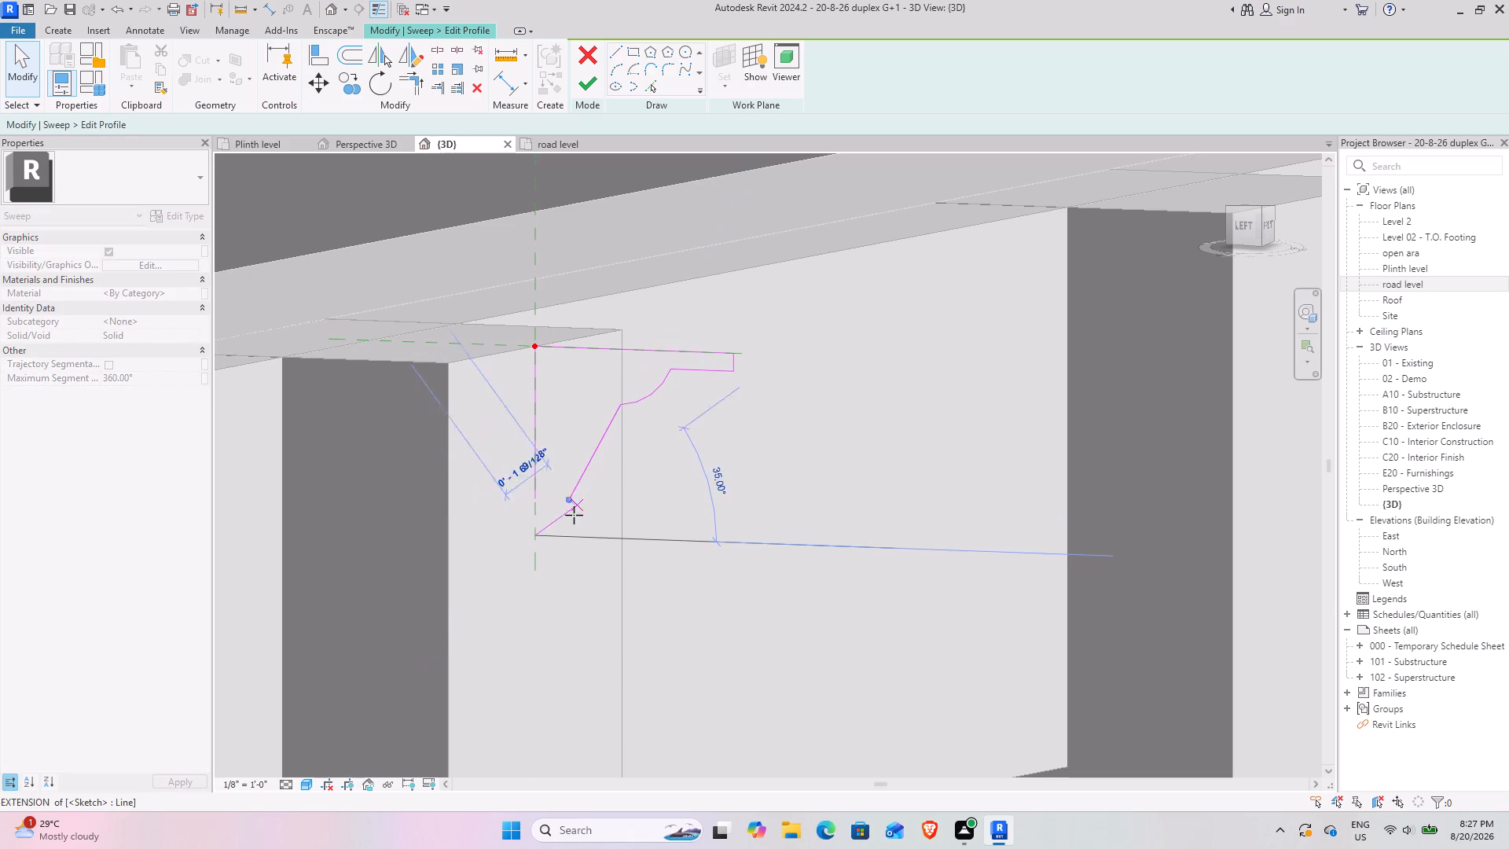
{"action": "left_click_drag", "start_coordinate": [574, 515], "coordinate": [577, 529]}
{"action": "left_click", "coordinate": [586, 461]}
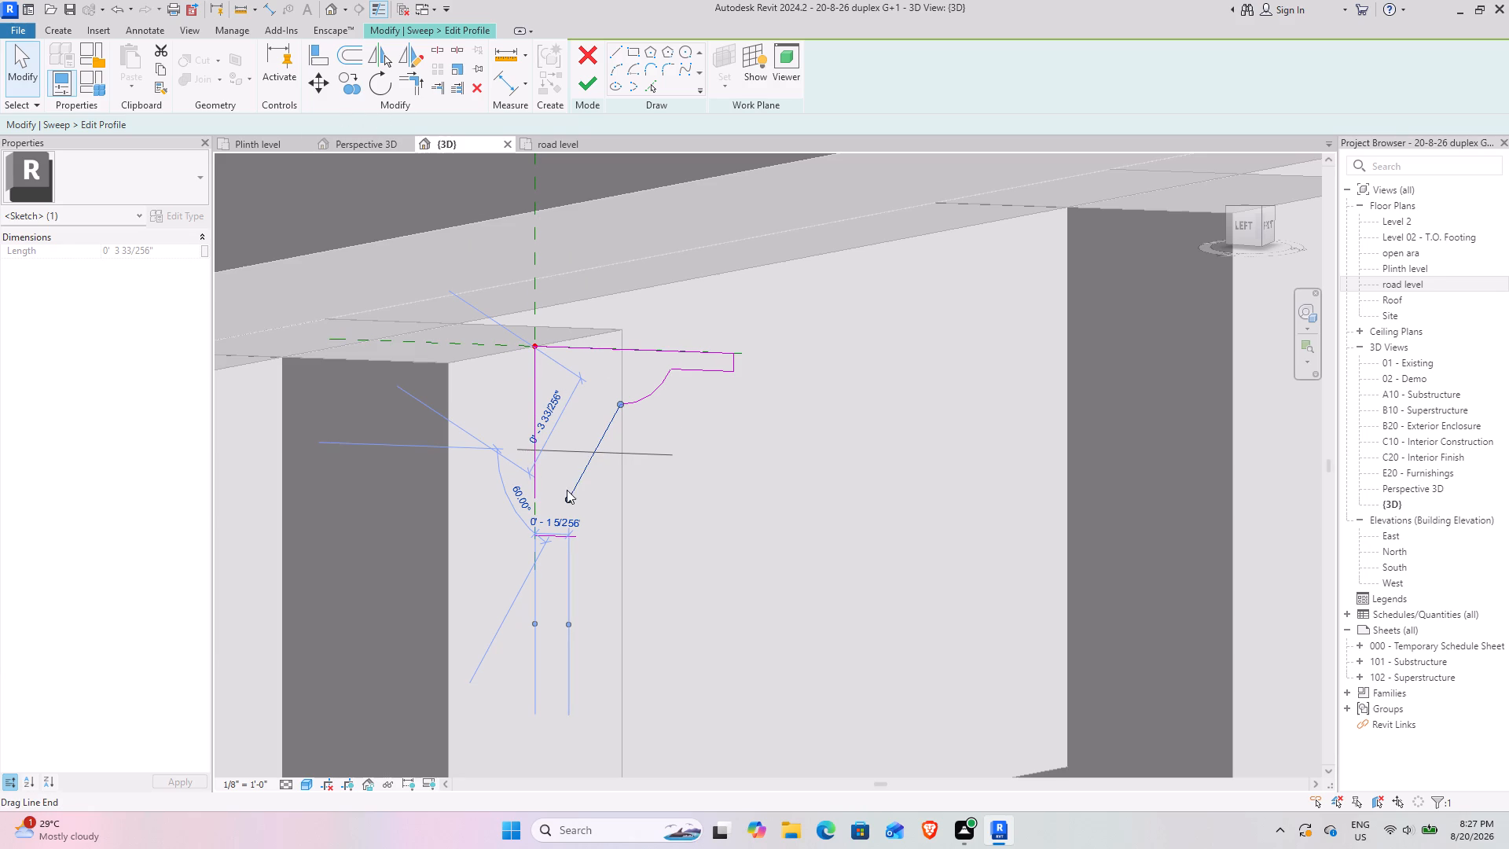
{"action": "left_click_drag", "start_coordinate": [567, 495], "coordinate": [573, 535]}
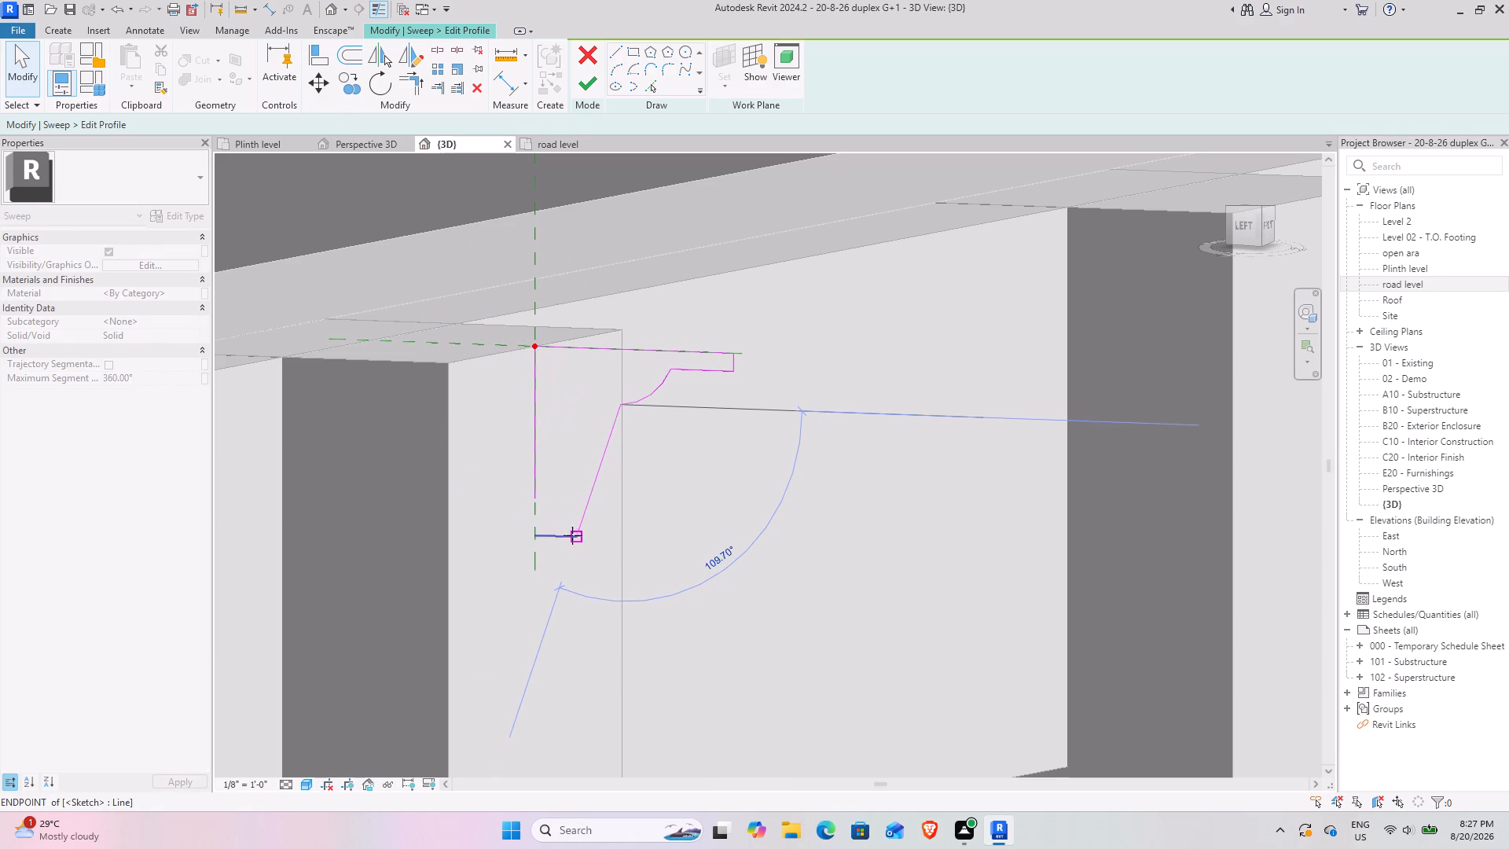
Move the profile's arc down along the slanted line and flatten it to a radius of about 2 3/4".
{"action": "left_click_drag", "start_coordinate": [640, 400], "coordinate": [640, 405]}
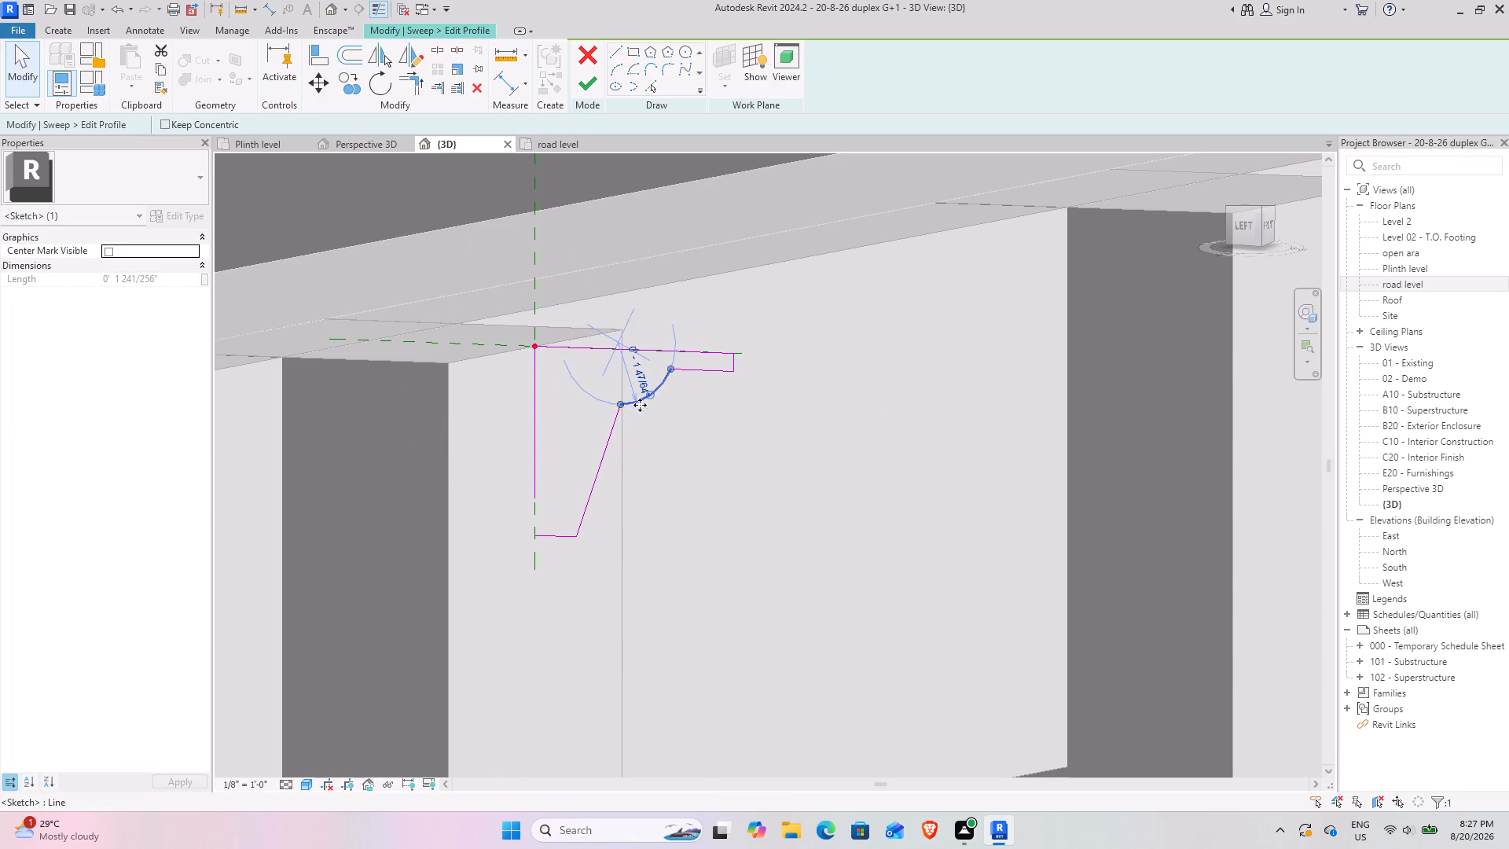
{"action": "left_click_drag", "start_coordinate": [640, 405], "coordinate": [636, 461]}
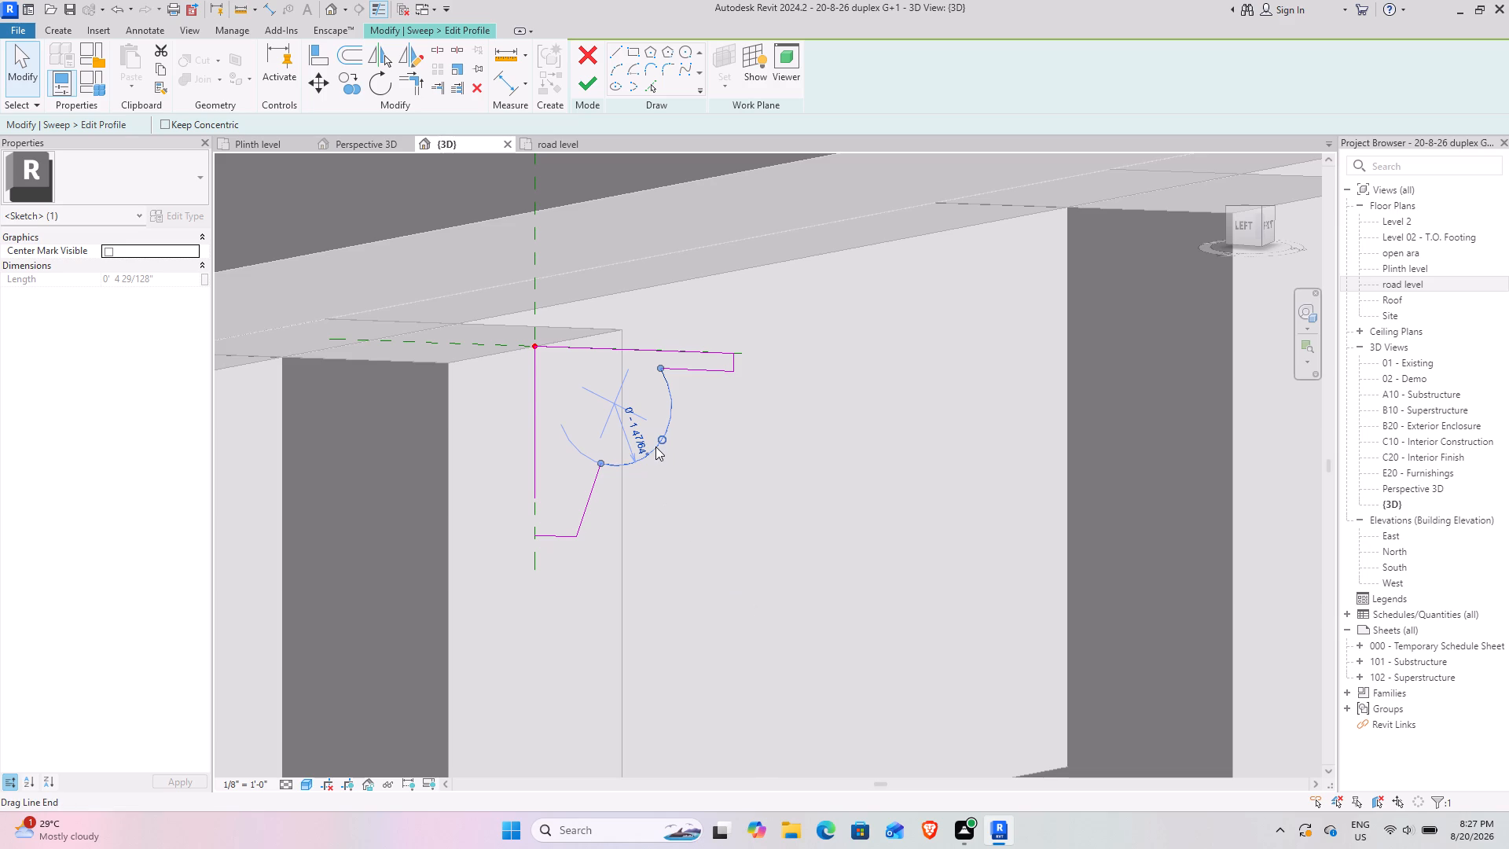
{"action": "left_click_drag", "start_coordinate": [655, 447], "coordinate": [640, 436]}
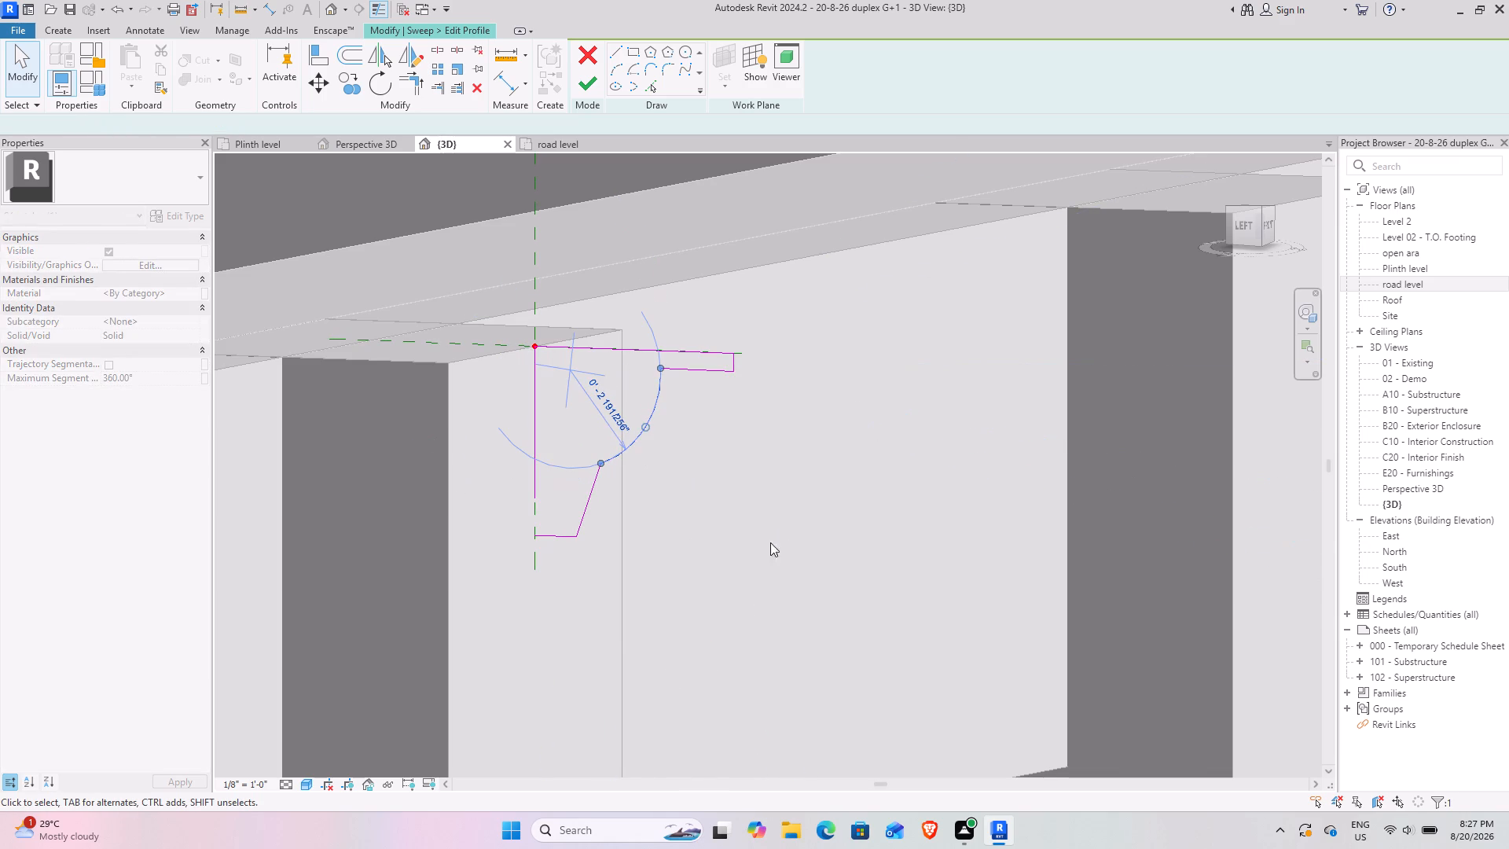
Lower the underside line of the profile's lip to make the lip about 1 1/4" thick.
{"action": "left_click_drag", "start_coordinate": [707, 369], "coordinate": [707, 397]}
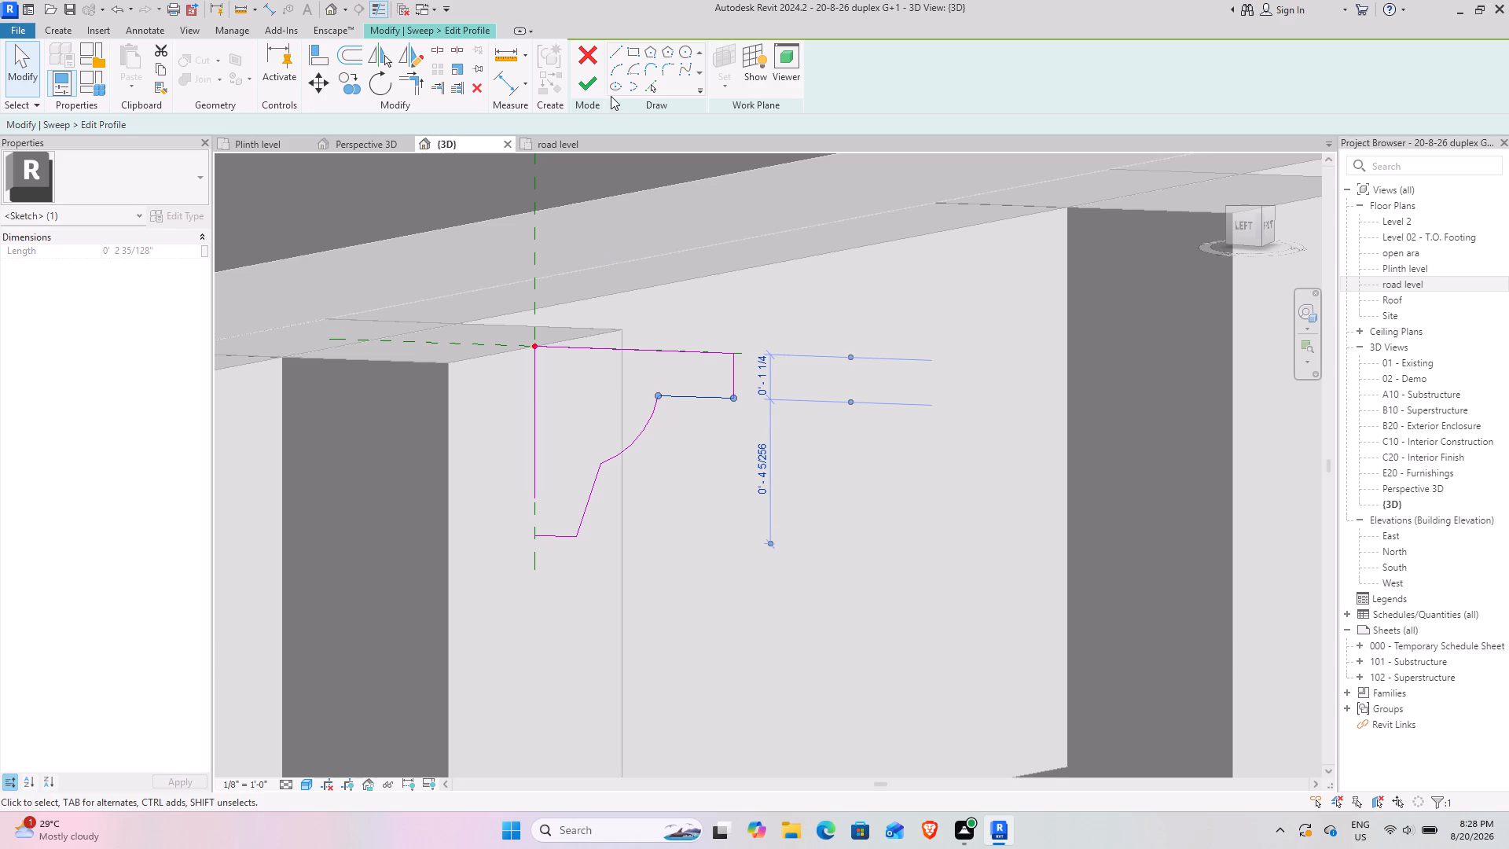
Extend the profile's upright back line to a corner with the bottom line using Trim/Extend to Corner, and finish the sweep.
{"action": "left_click", "coordinate": [579, 78]}
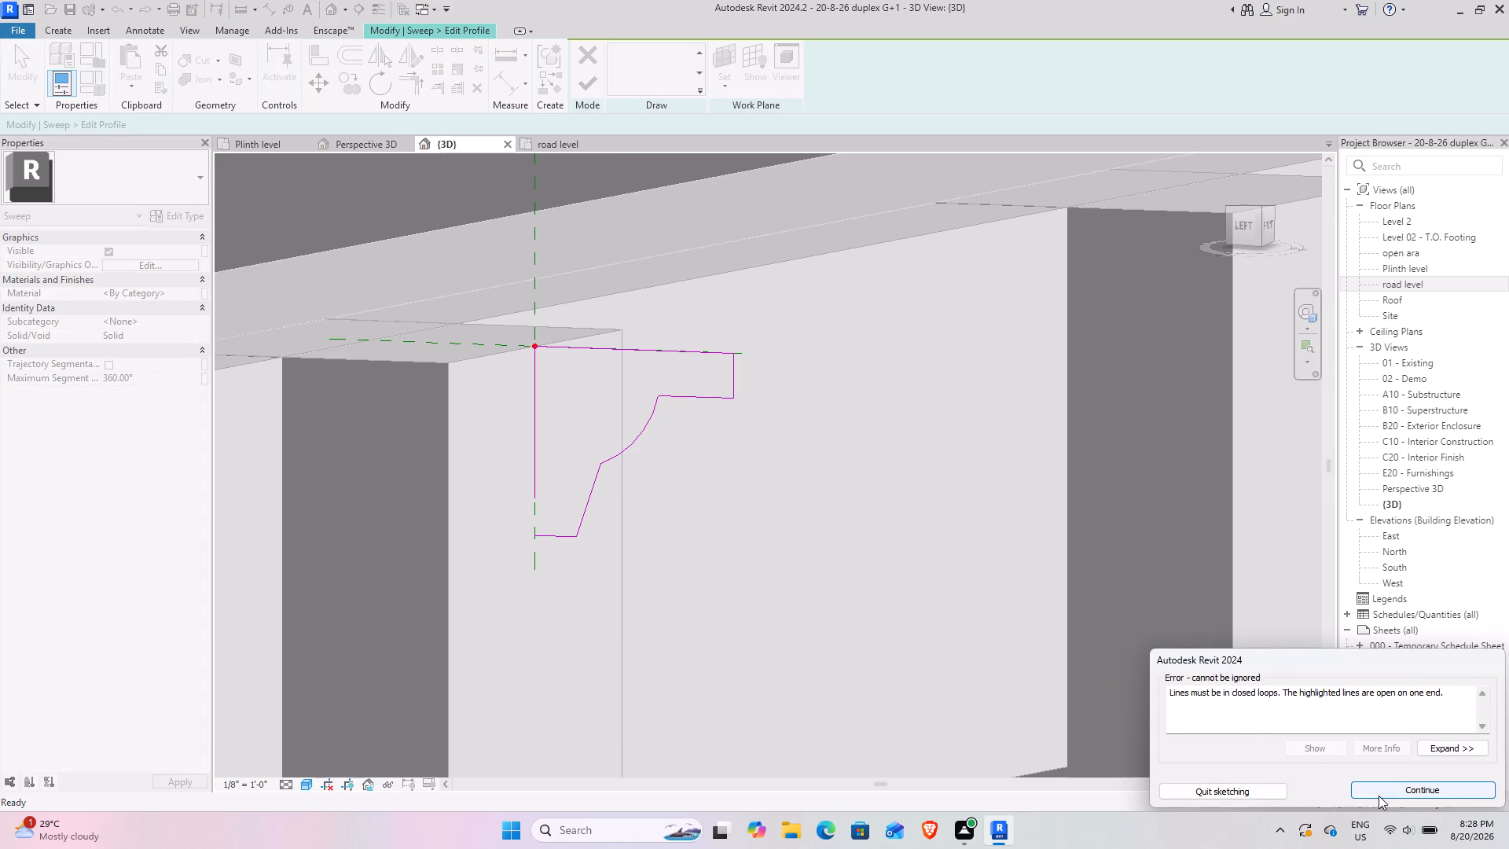
{"action": "left_click", "coordinate": [1429, 794]}
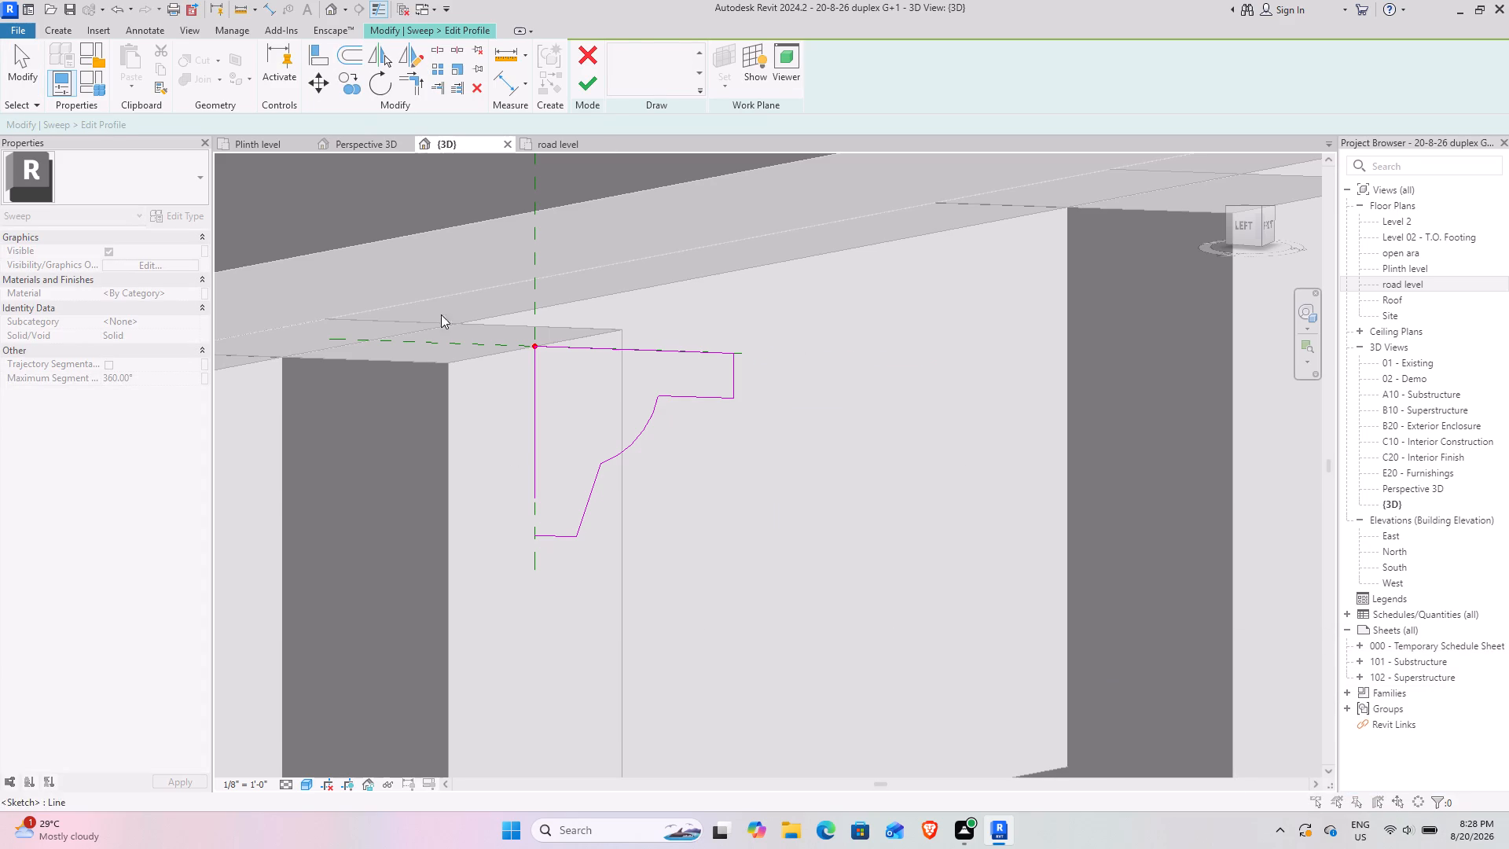
{"action": "left_click", "coordinate": [424, 87]}
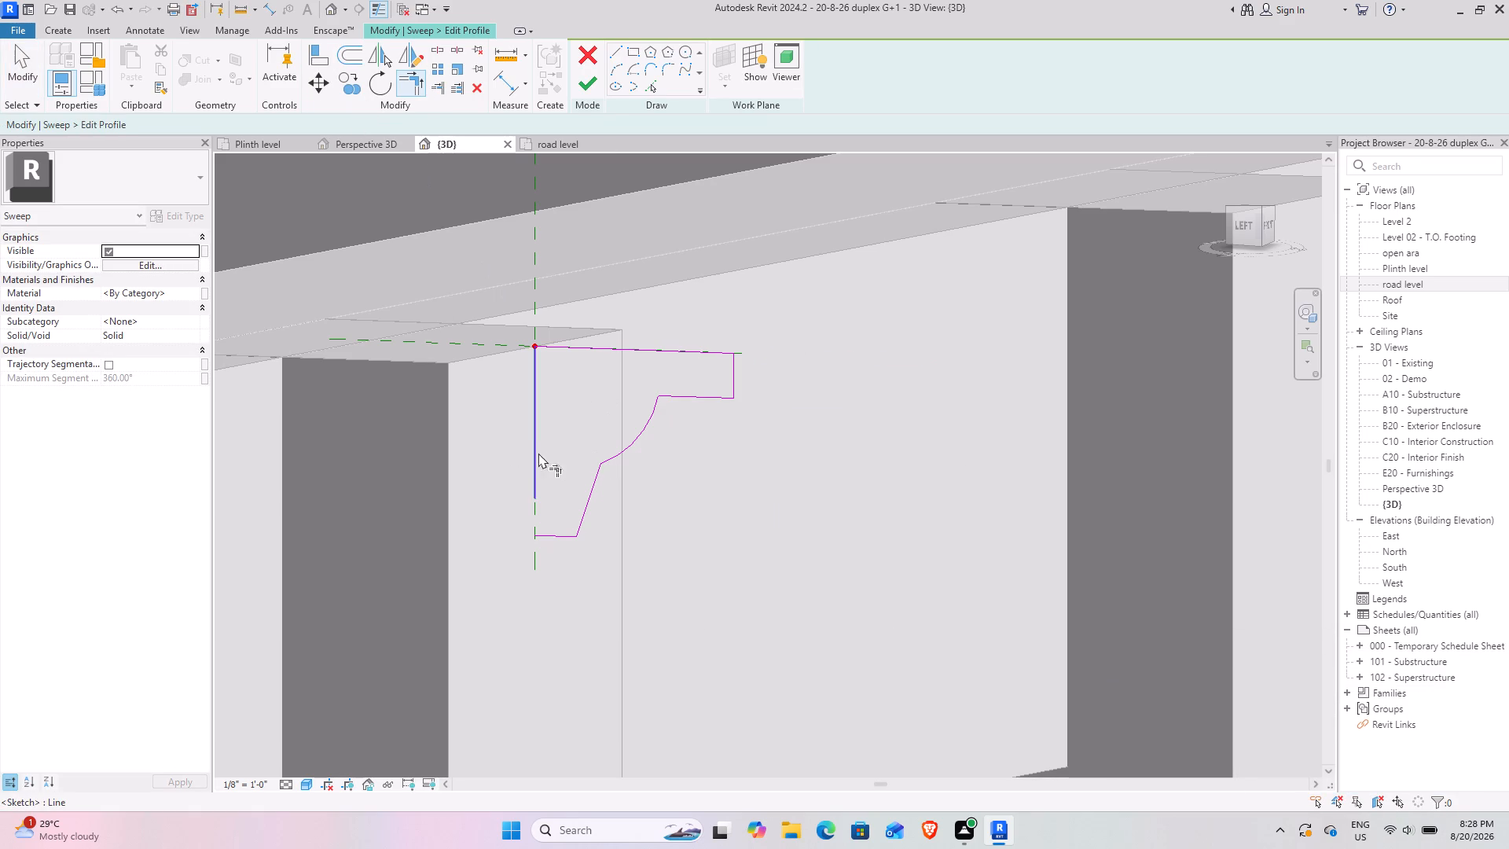
{"action": "left_click", "coordinate": [538, 450]}
{"action": "left_click", "coordinate": [539, 540]}
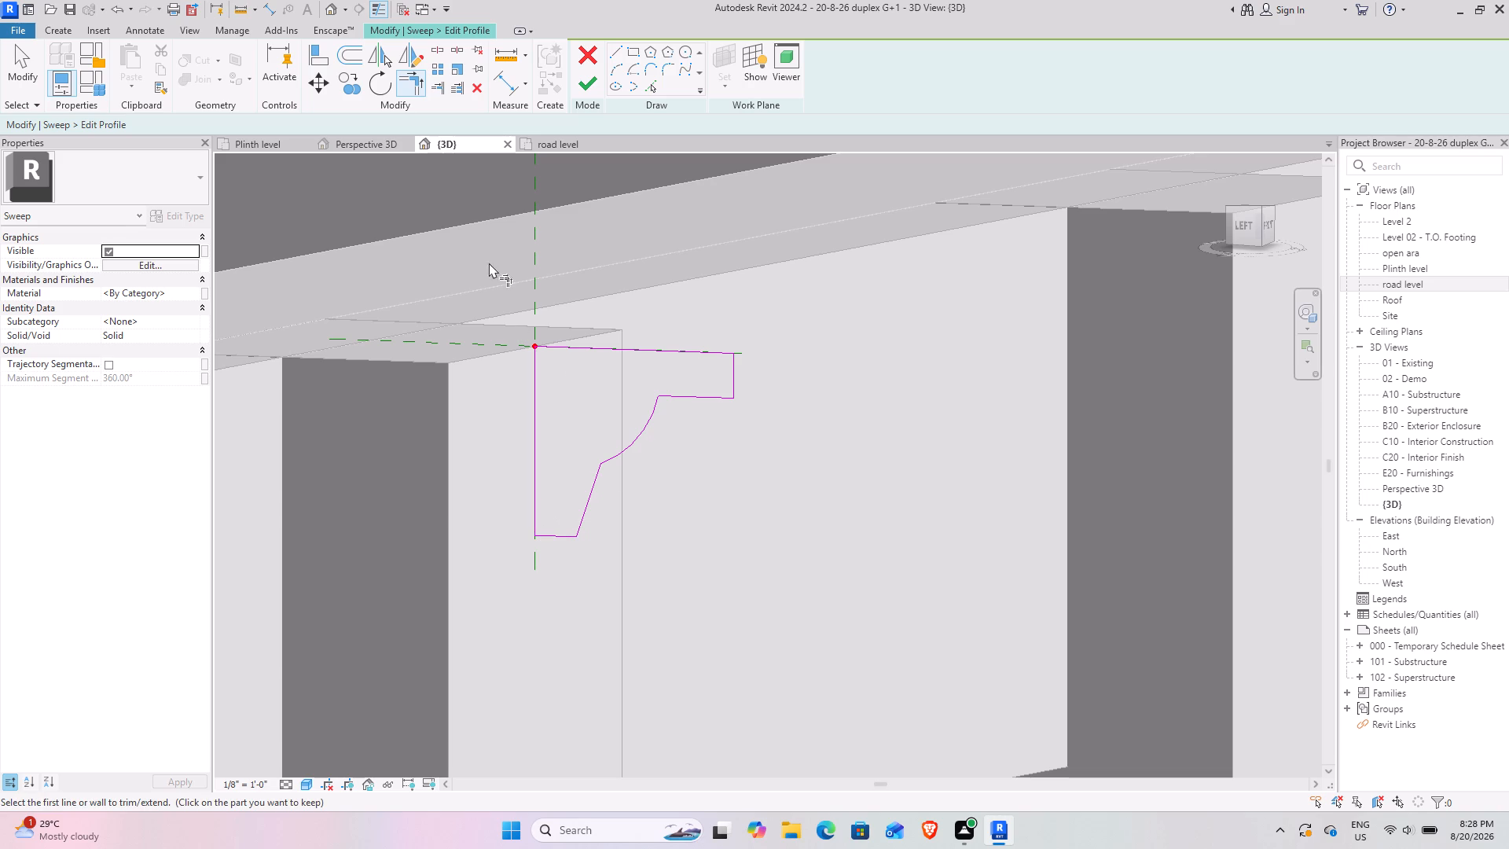
{"action": "left_click", "coordinate": [586, 89]}
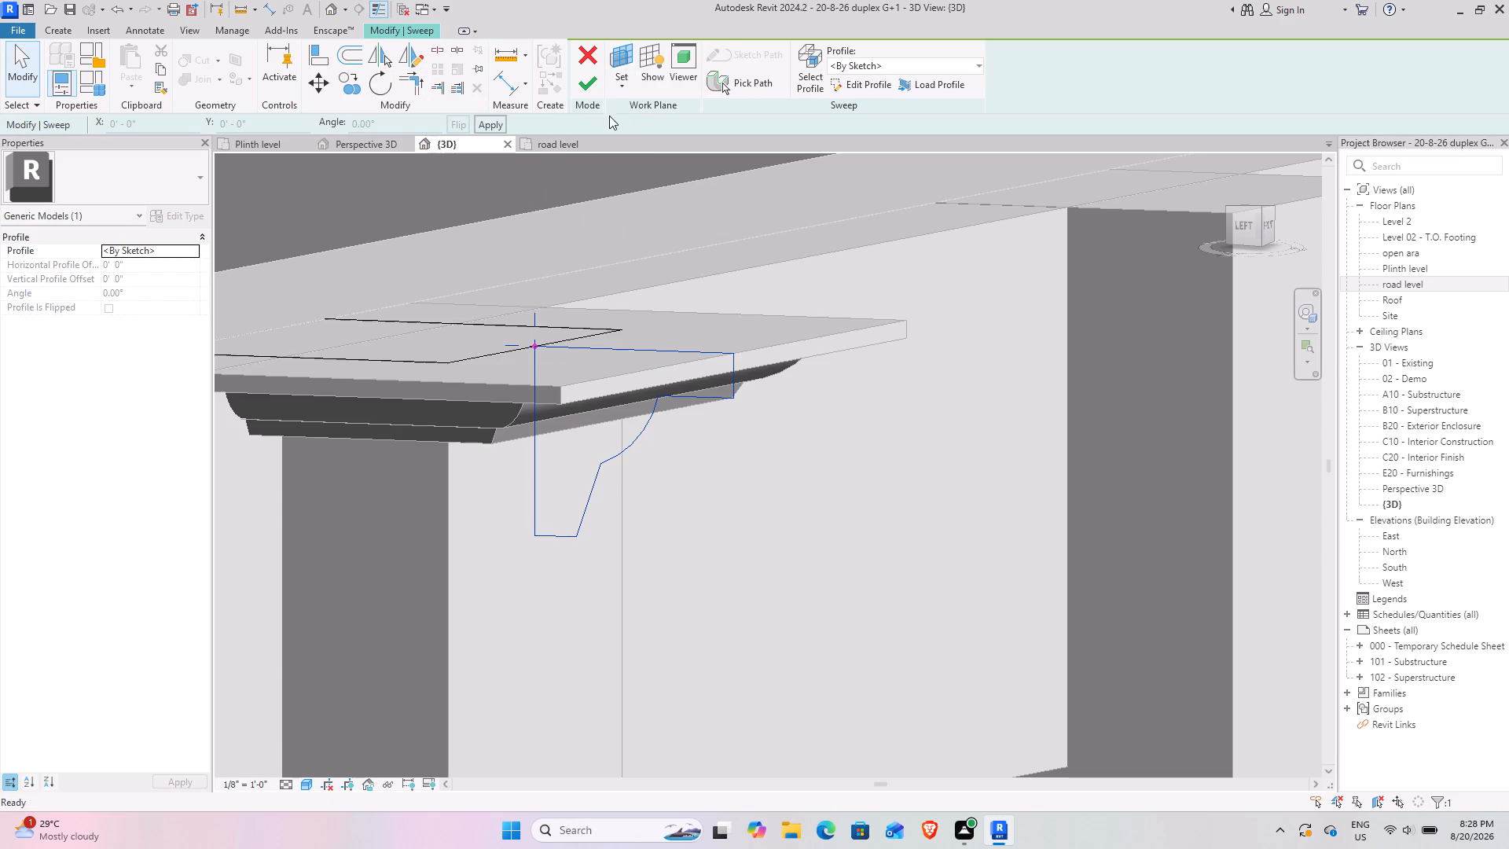
{"action": "left_click", "coordinate": [595, 95]}
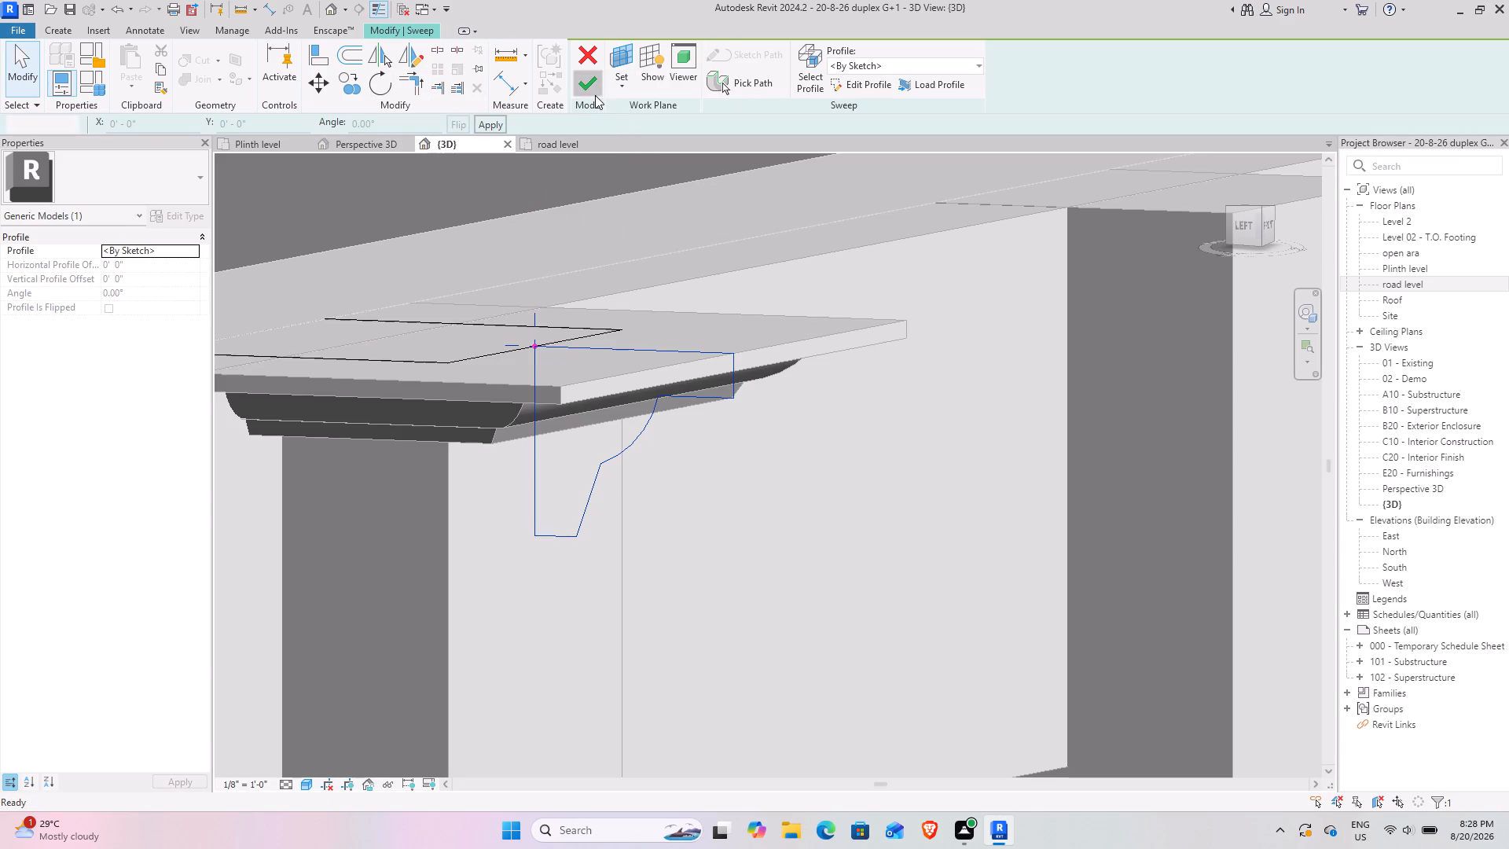
Examine the deepened cornice moulding on the block beside the FUJI sign from several angles.
{"action": "scroll", "coordinate": [641, 472], "scroll_direction": "down", "scroll_amount": 9}
{"action": "scroll", "coordinate": [677, 553], "scroll_direction": "down", "scroll_amount": 3}
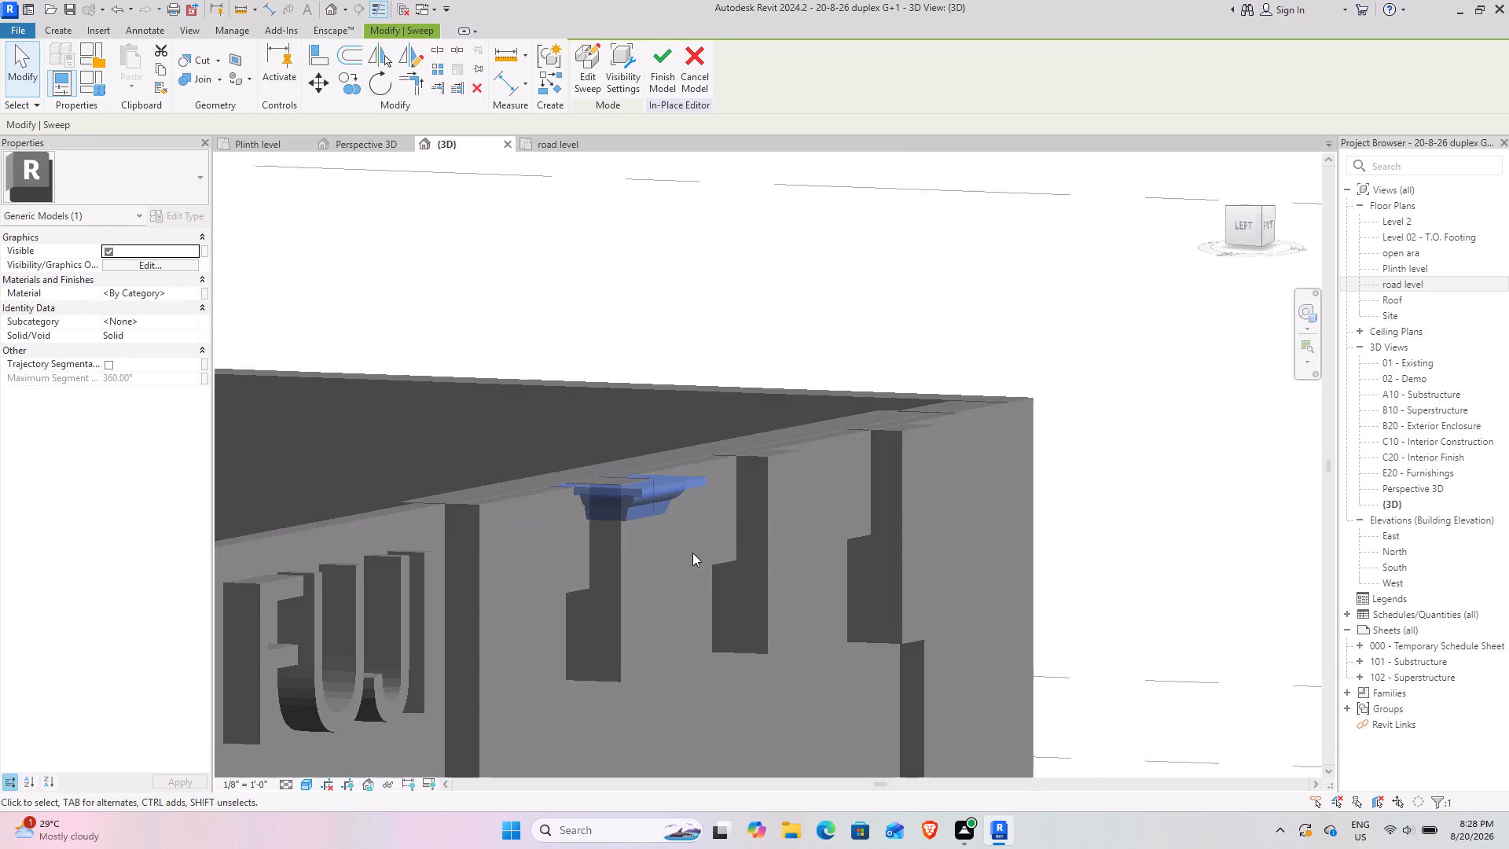
{"action": "middle_click_drag", "start_coordinate": [686, 548], "coordinate": [650, 598], "text": "shift"}
{"action": "middle_click_drag", "start_coordinate": [648, 601], "coordinate": [545, 433]}
{"action": "middle_click_drag", "start_coordinate": [543, 436], "coordinate": [533, 454]}
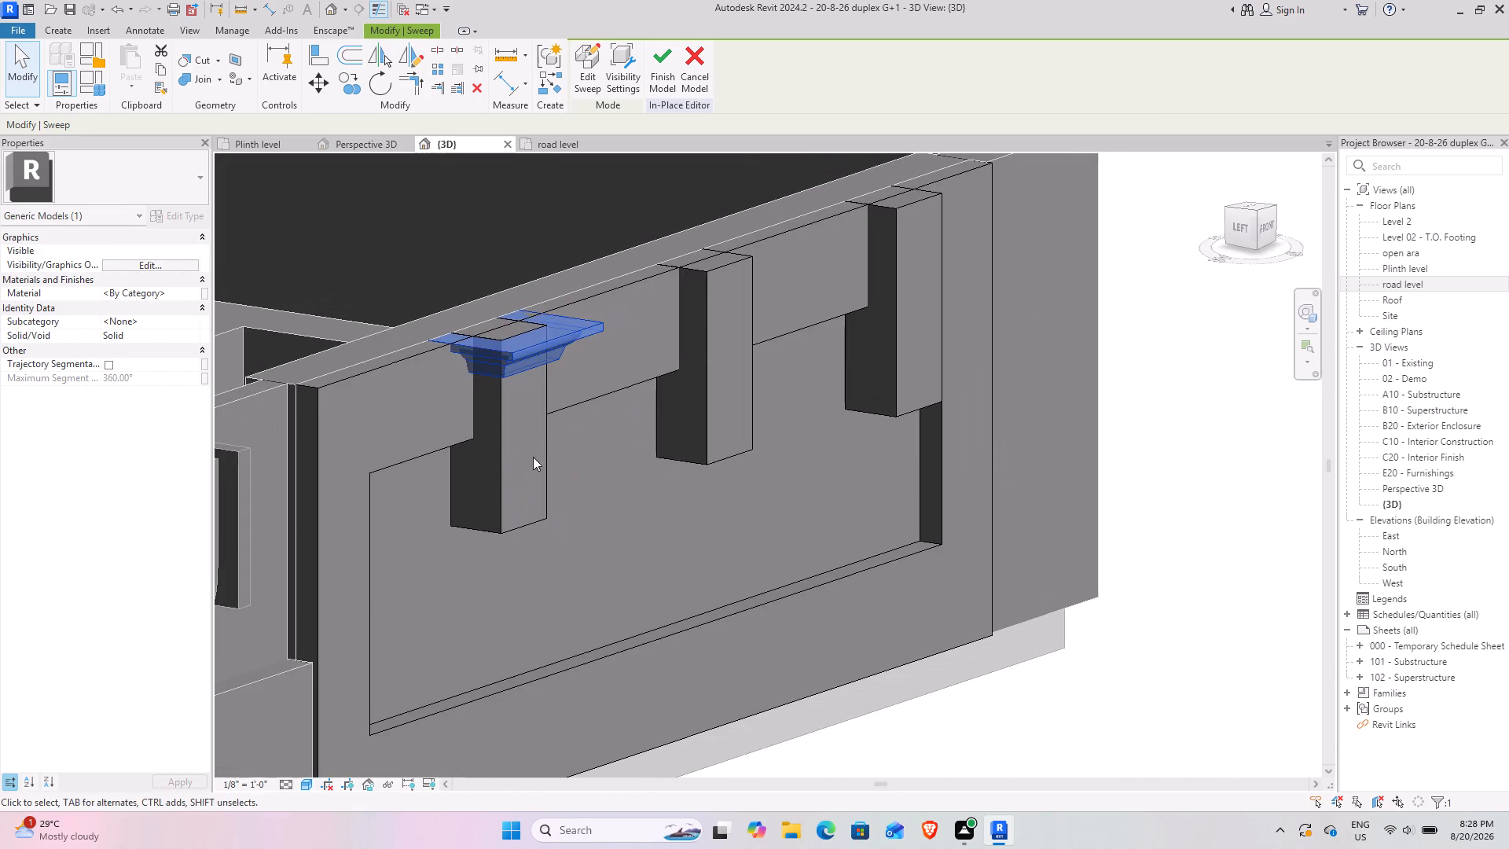
{"action": "middle_click_drag", "start_coordinate": [525, 440], "coordinate": [567, 556], "text": "shift"}
{"action": "middle_click_drag", "start_coordinate": [560, 542], "coordinate": [530, 590]}
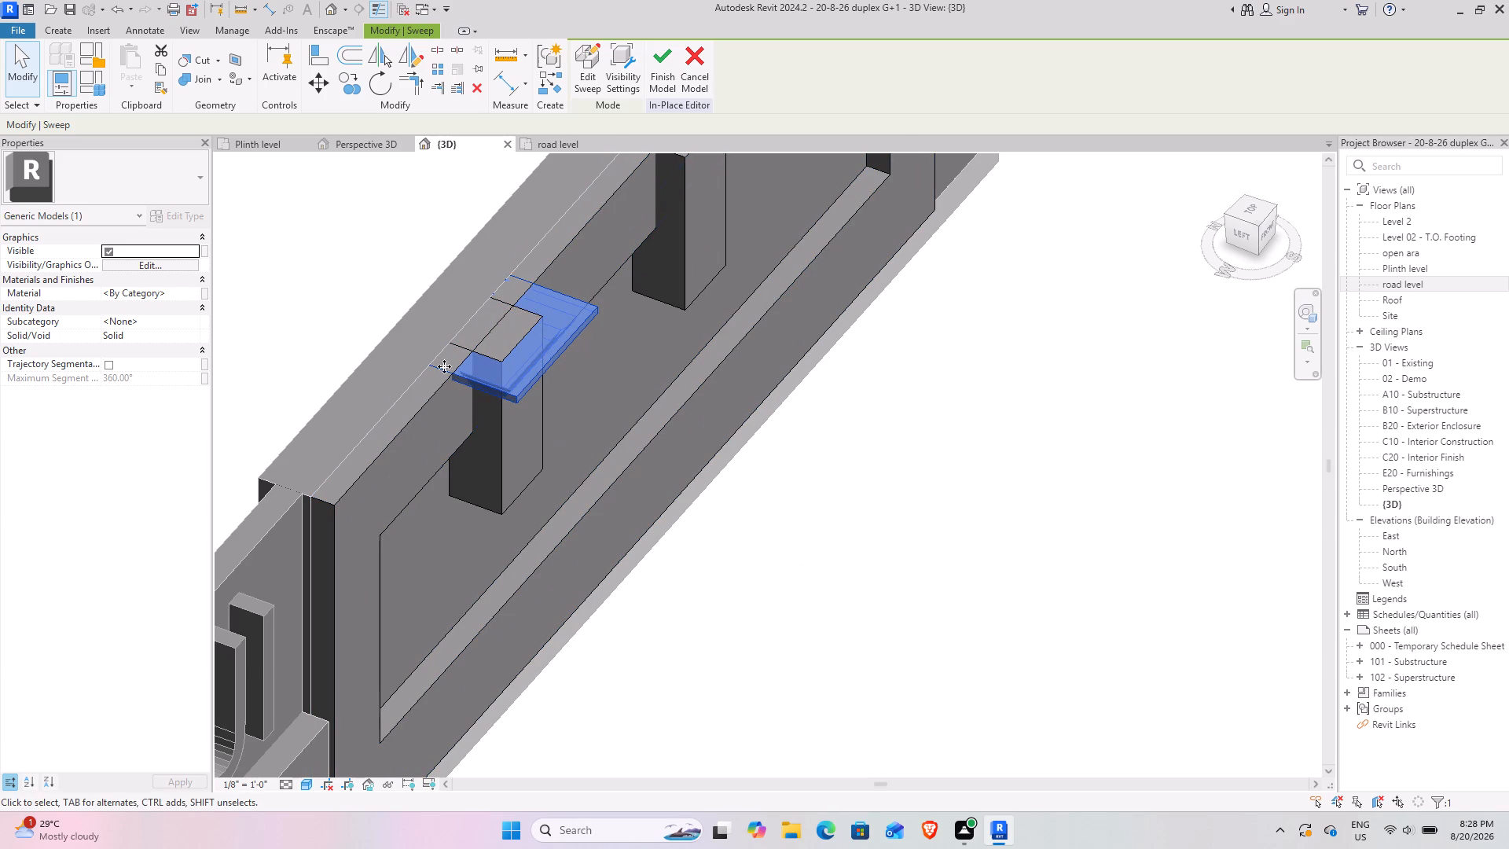
Copy the cornice sweep with multiple placements onto the tops of the other two blocks, aligned at their matching corners.
{"action": "left_click", "coordinate": [353, 85]}
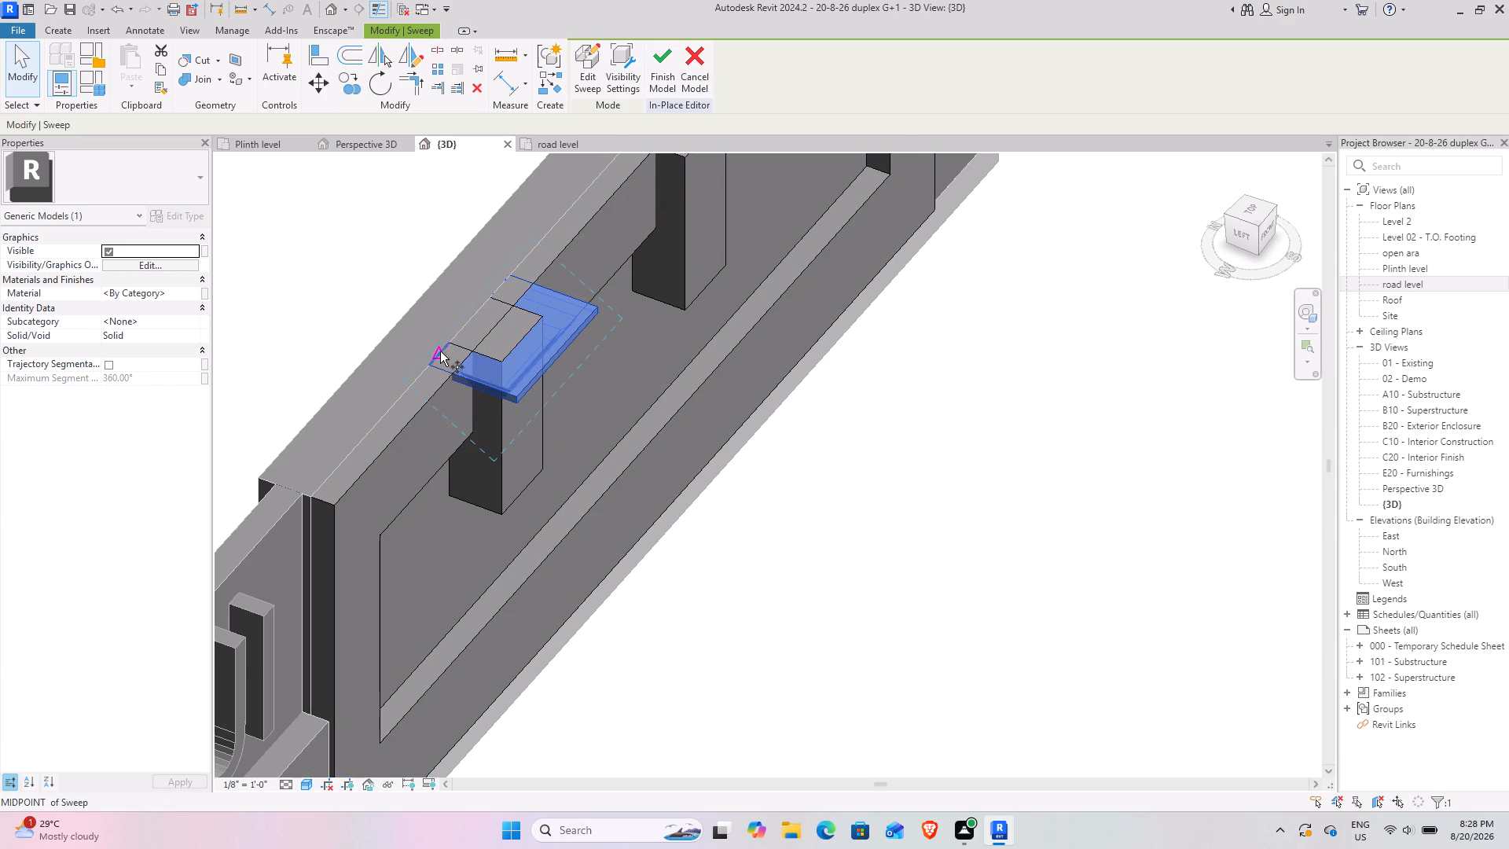
{"action": "scroll", "coordinate": [441, 357], "scroll_direction": "up", "scroll_amount": 8}
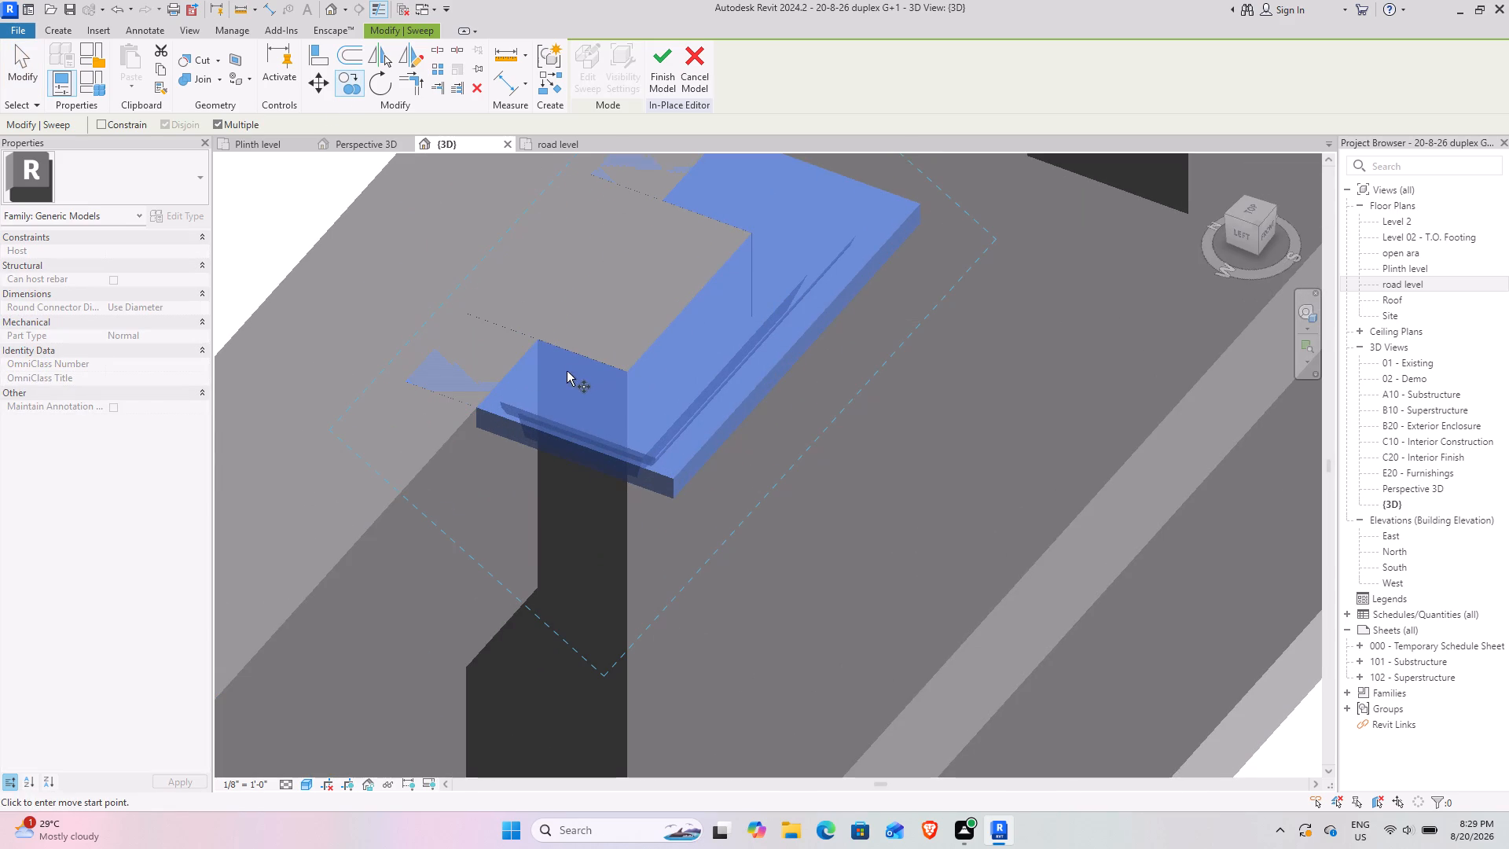
{"action": "left_click", "coordinate": [537, 337]}
{"action": "scroll", "coordinate": [622, 277], "scroll_direction": "down", "scroll_amount": 5}
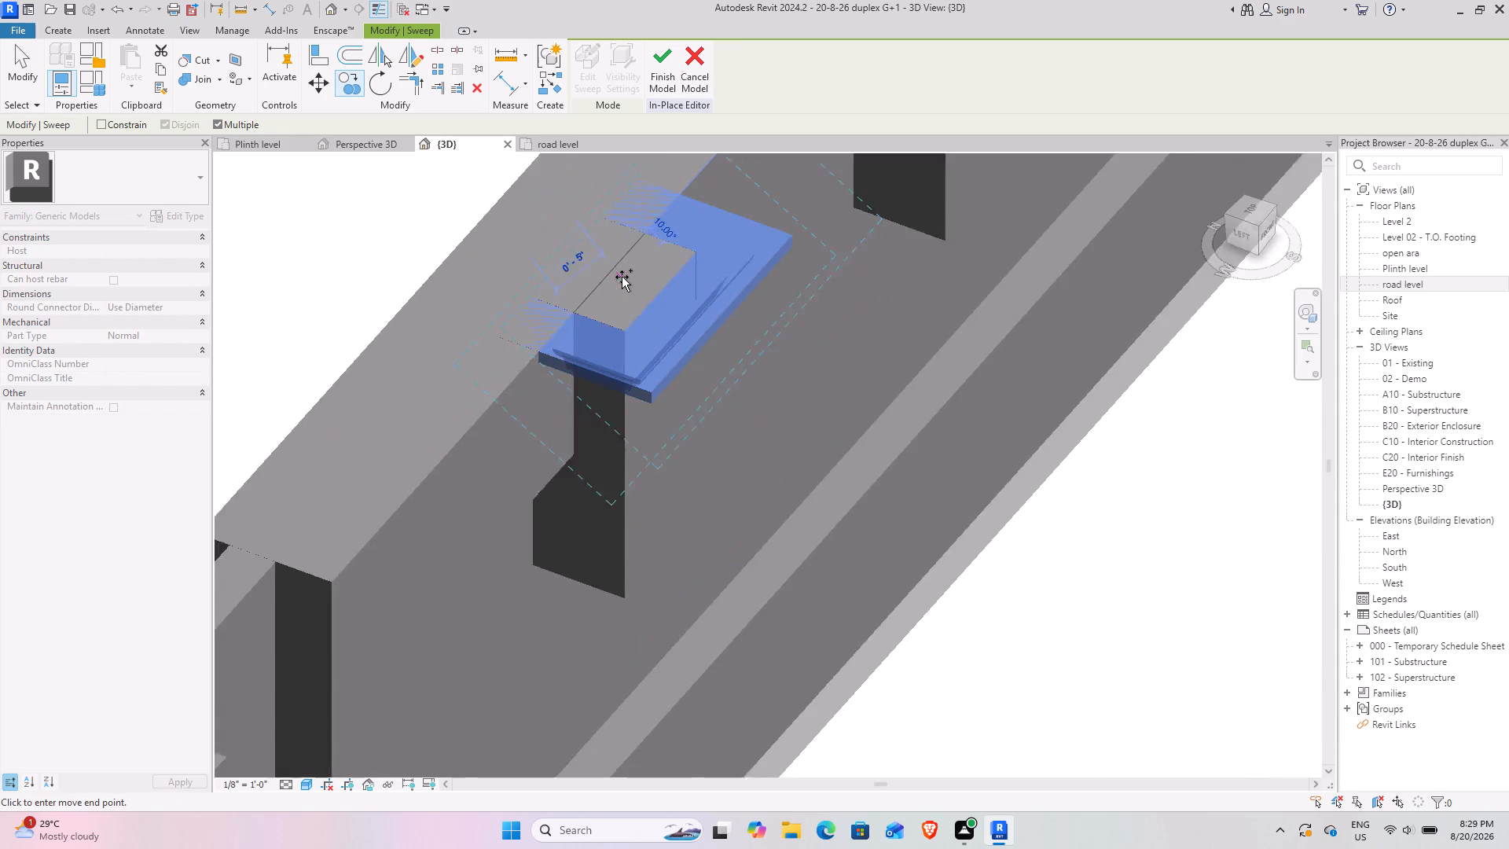
{"action": "middle_click_drag", "start_coordinate": [626, 255], "coordinate": [459, 559]}
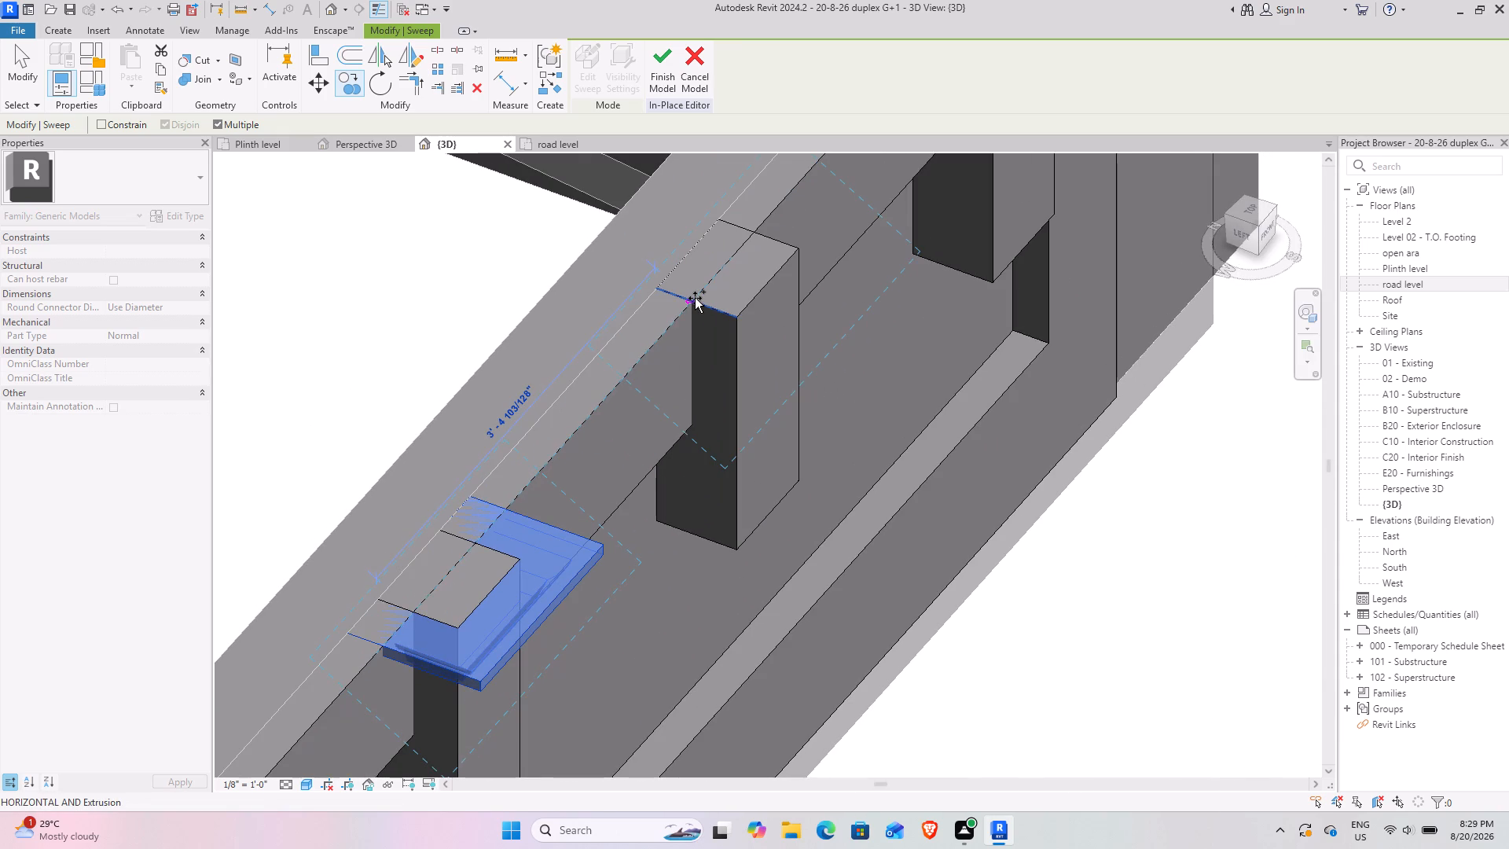
{"action": "left_click", "coordinate": [692, 298]}
{"action": "middle_click_drag", "start_coordinate": [740, 248], "coordinate": [573, 618]}
{"action": "left_click", "coordinate": [782, 381]}
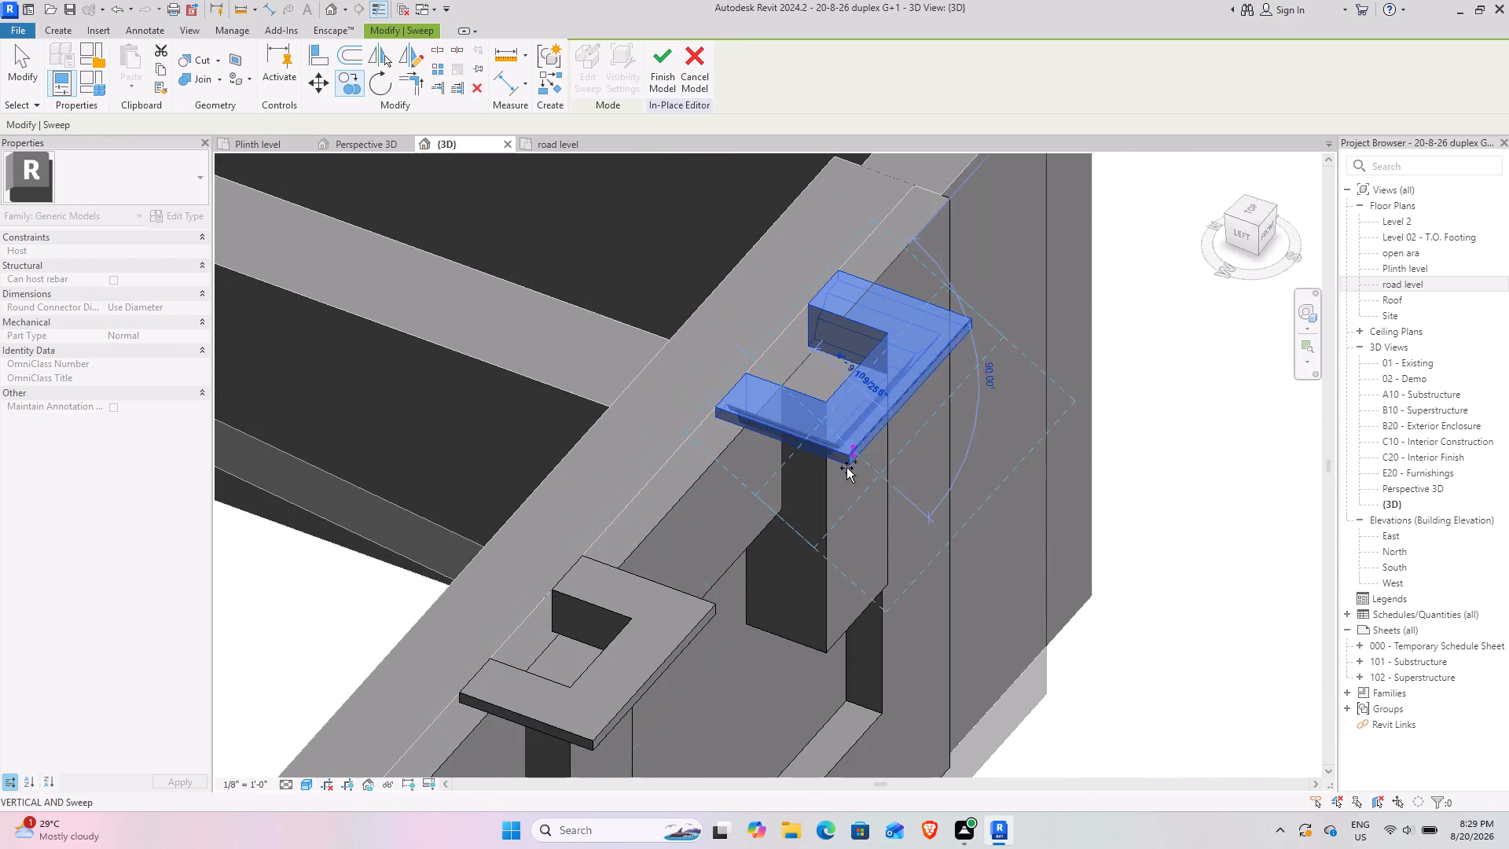
Finish the in-place model holding the three cornice mouldings.
{"action": "left_click", "coordinate": [655, 70]}
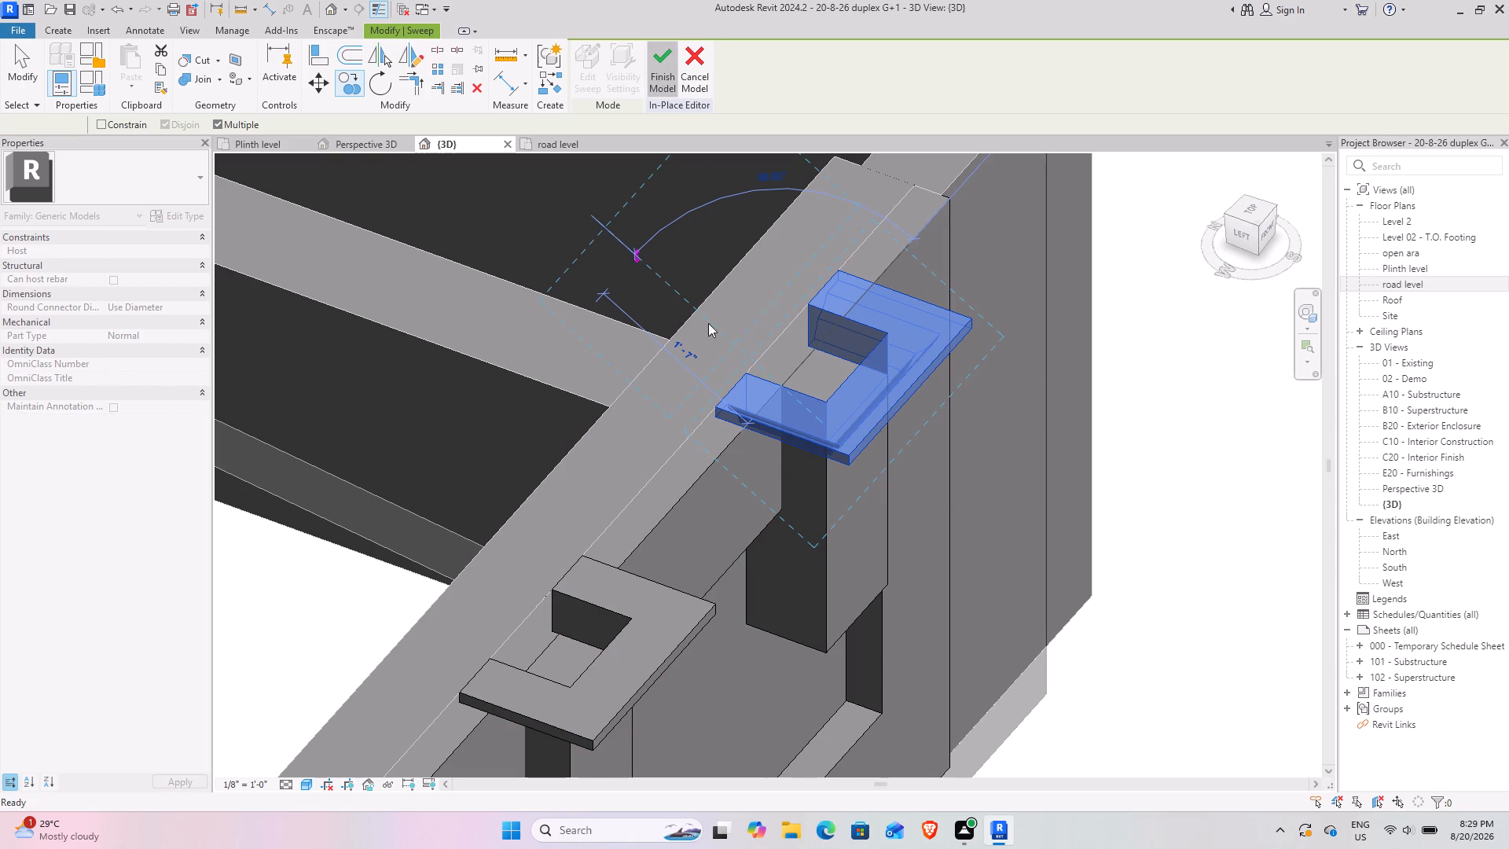
{"action": "scroll", "coordinate": [870, 515], "scroll_direction": "down", "scroll_amount": 4}
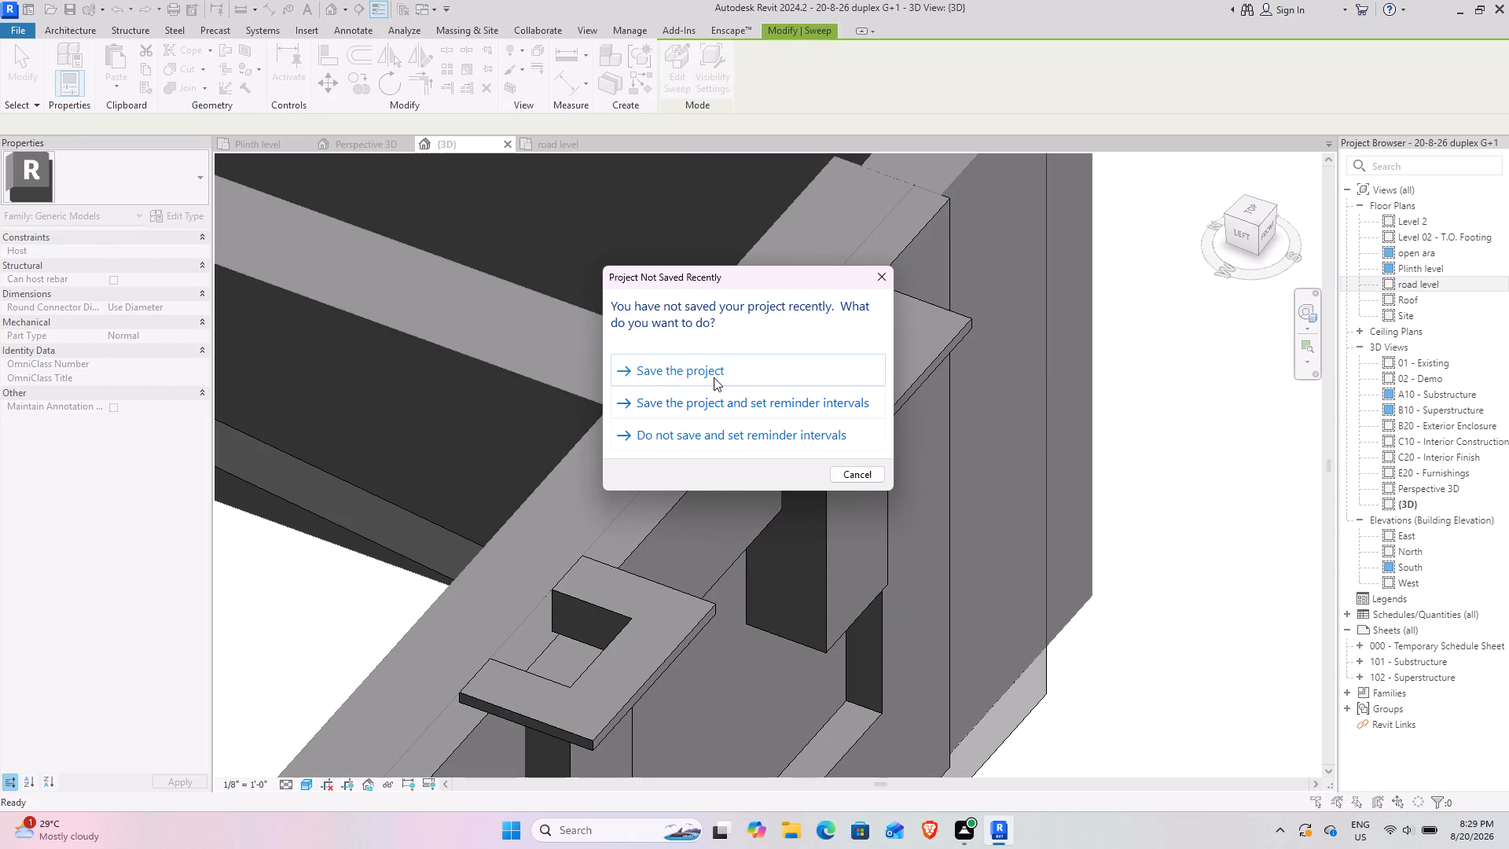
Save the project.
{"action": "left_click", "coordinate": [721, 374]}
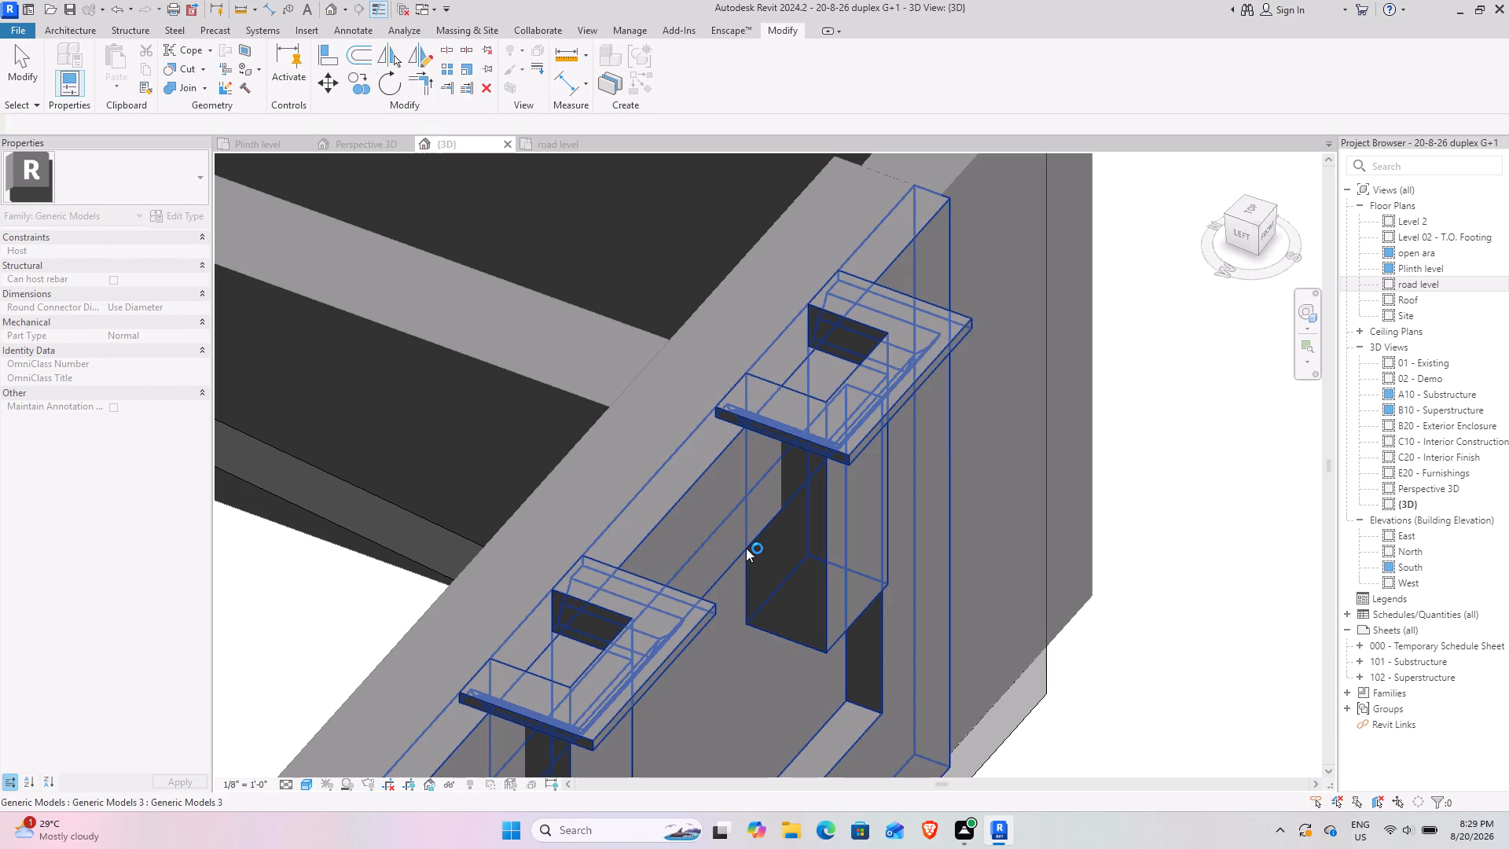
Reopen the in-place generic model containing the wall frame, three blocks and cornices for editing.
{"action": "scroll", "coordinate": [746, 548], "scroll_direction": "down", "scroll_amount": 9}
{"action": "middle_click_drag", "start_coordinate": [736, 567], "coordinate": [646, 359]}
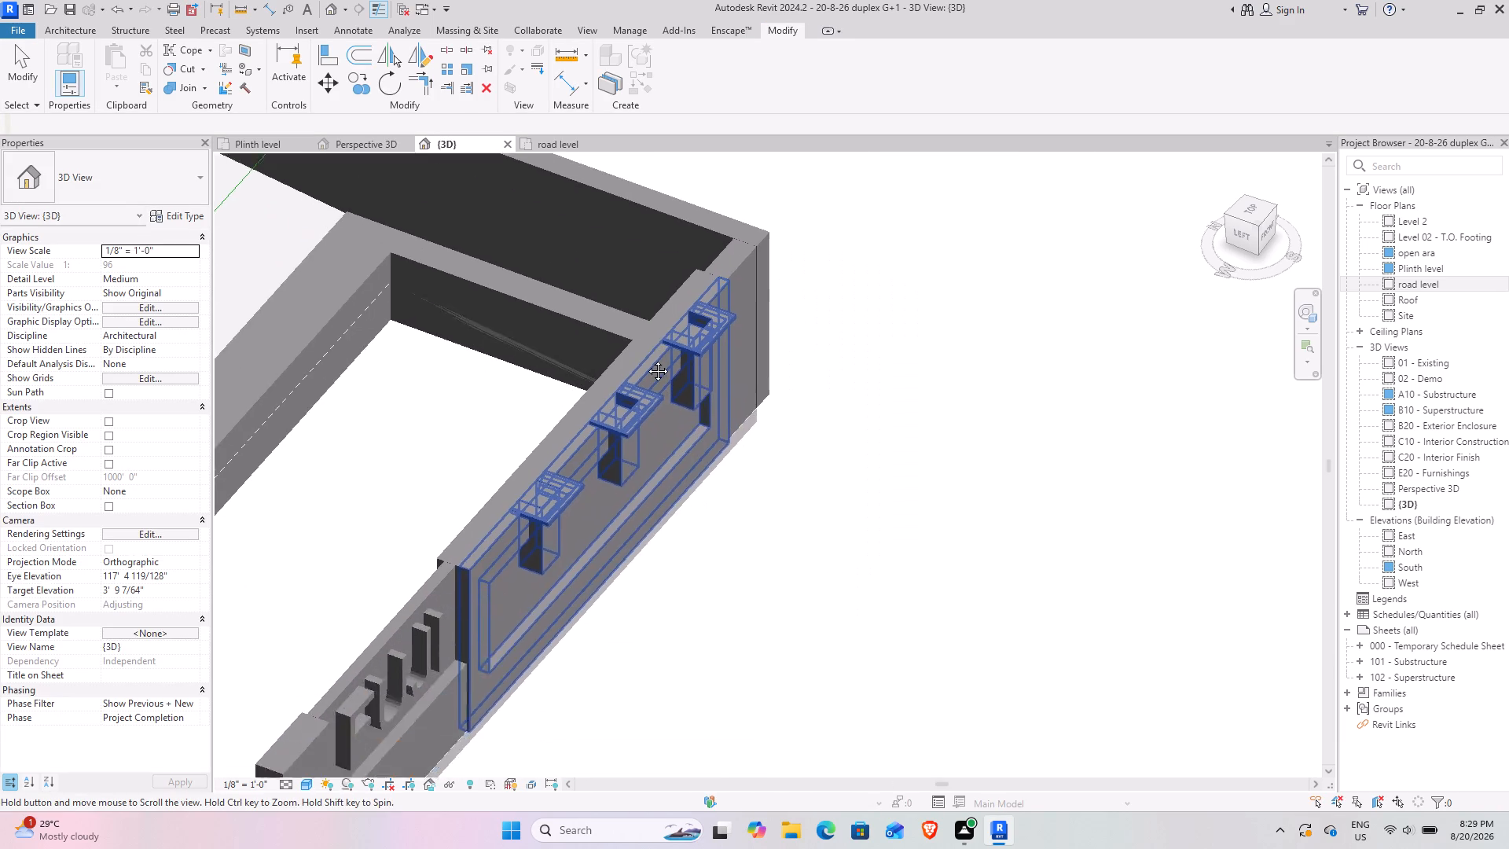
{"action": "middle_click_drag", "start_coordinate": [646, 359], "coordinate": [512, 251]}
{"action": "middle_click_drag", "start_coordinate": [795, 649], "coordinate": [793, 529], "text": "shift"}
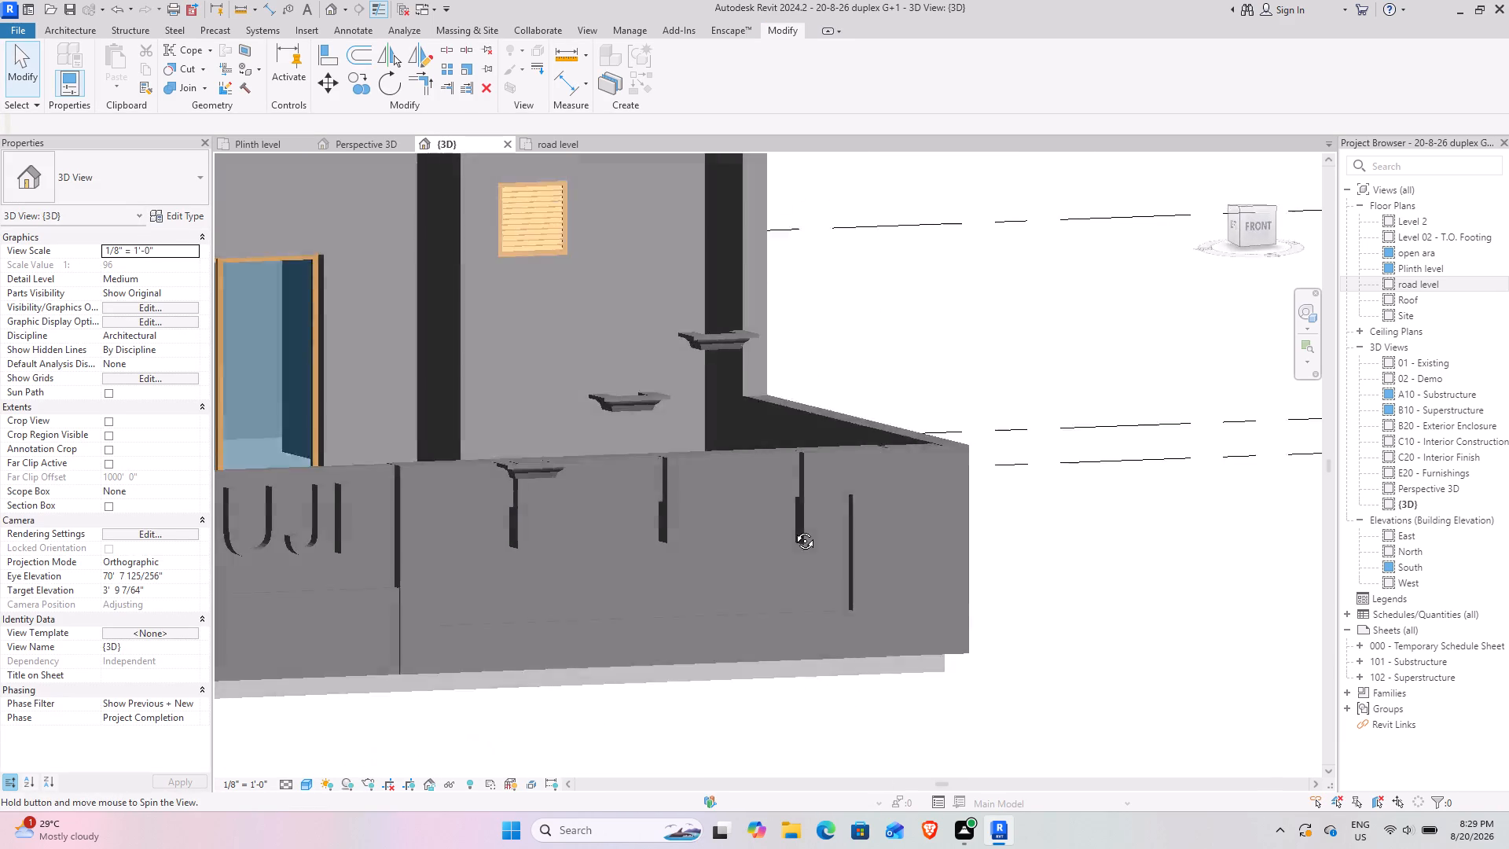
{"action": "middle_click_drag", "start_coordinate": [793, 529], "coordinate": [732, 615], "text": "shift"}
{"action": "middle_click_drag", "start_coordinate": [732, 616], "coordinate": [720, 627], "text": "shift"}
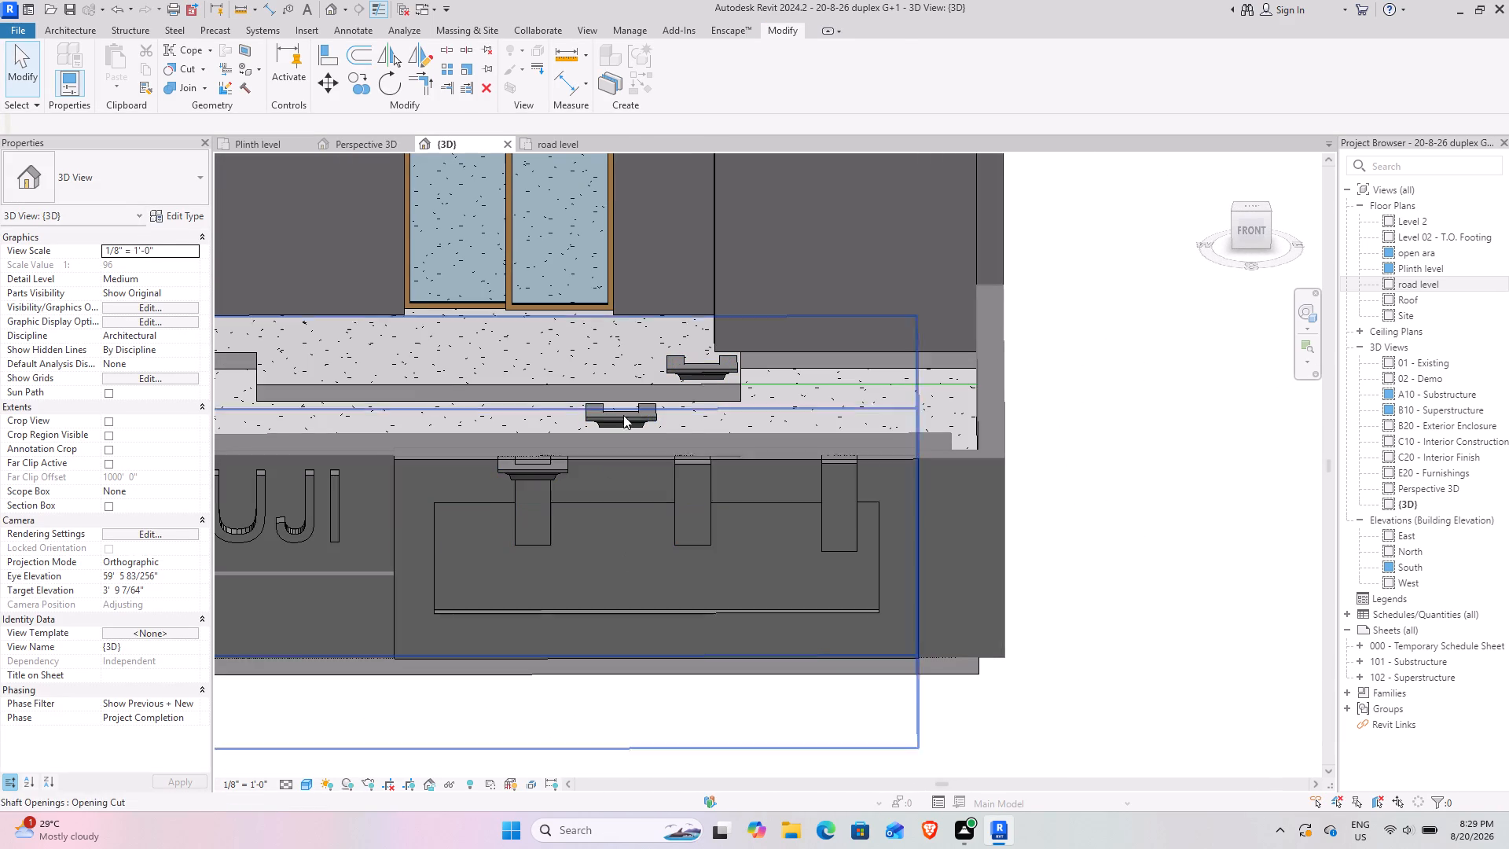
{"action": "left_click", "coordinate": [630, 417]}
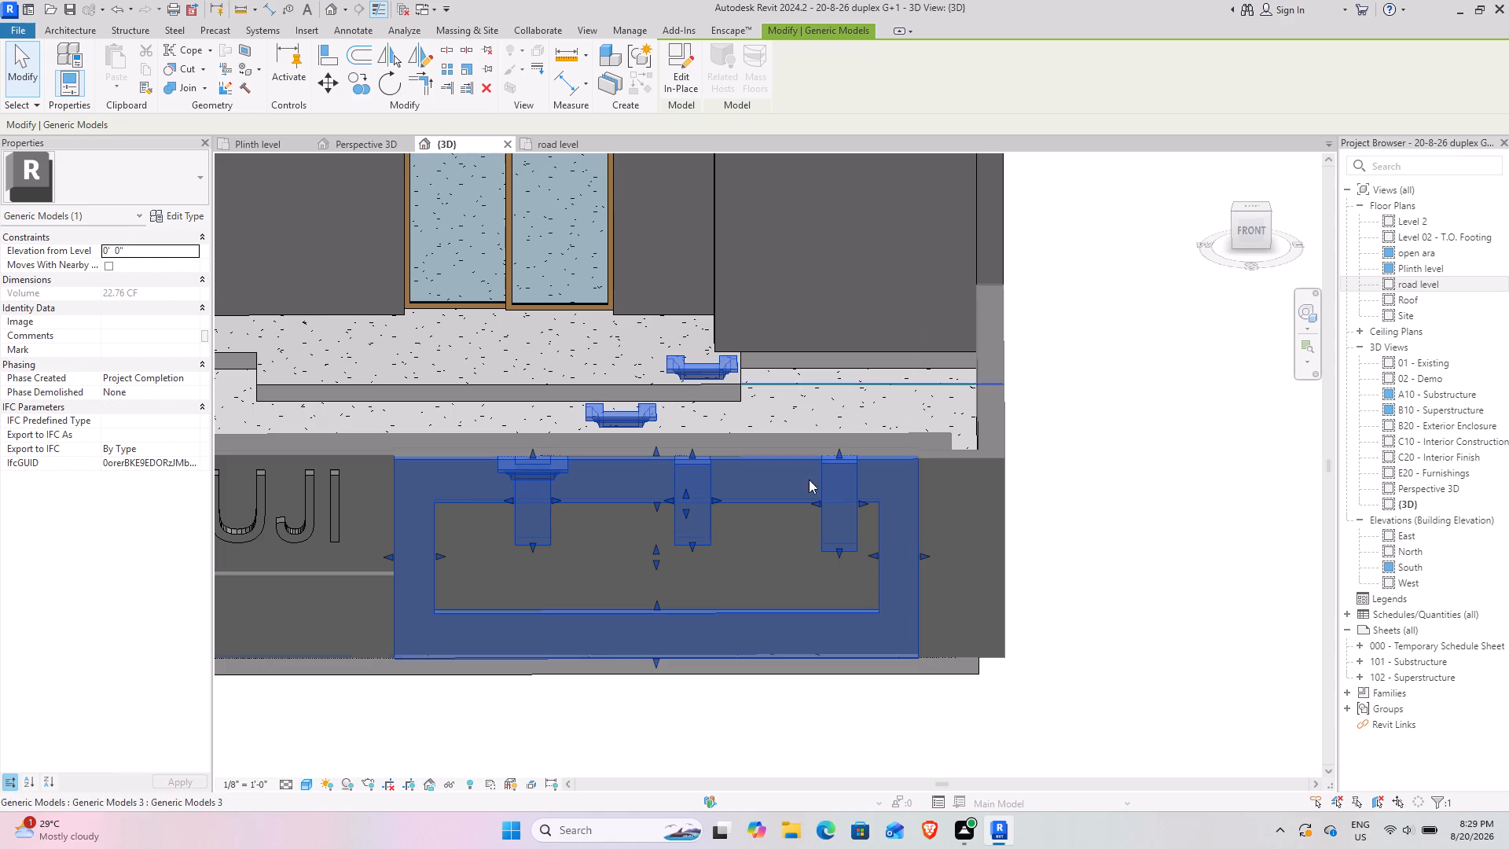
{"action": "middle_click_drag", "start_coordinate": [678, 503], "coordinate": [728, 583], "text": "shift"}
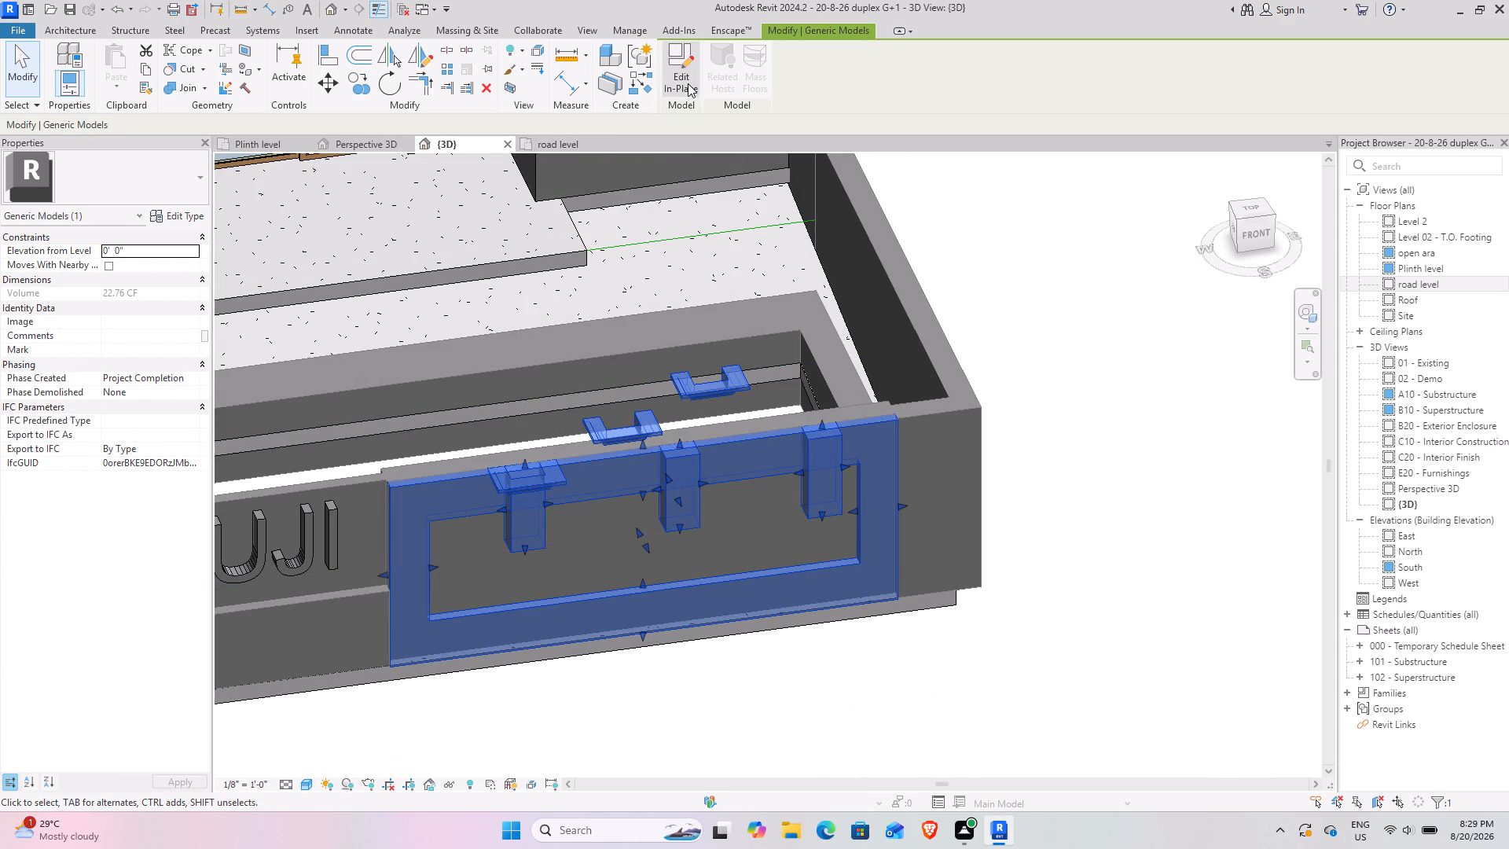
{"action": "left_click", "coordinate": [688, 83]}
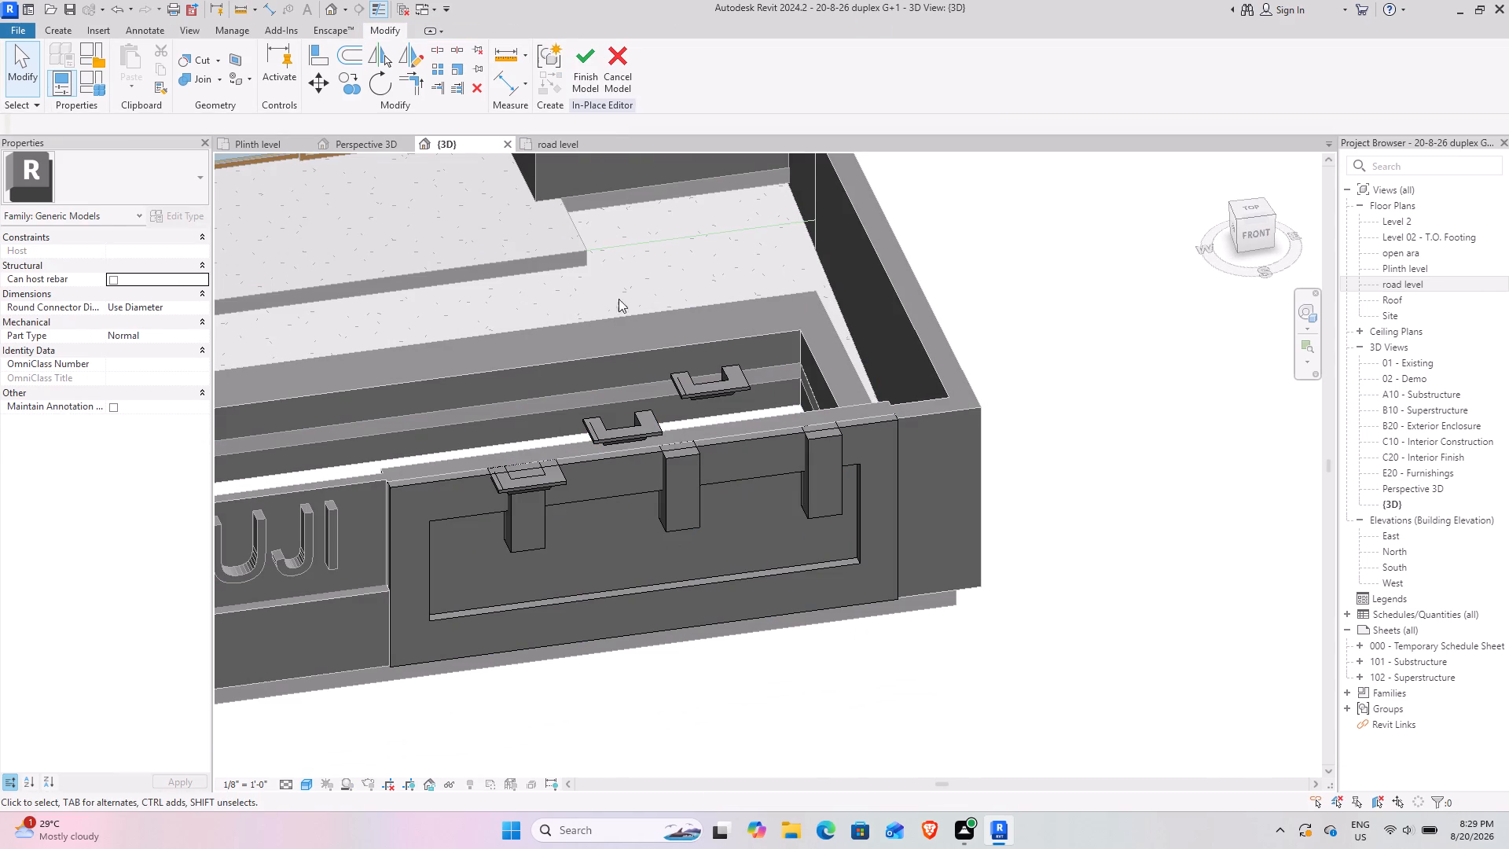
Move the lower floating cornice sweep by its back end corner to the middle block's top corner at the wall face.
{"action": "left_click", "coordinate": [640, 442]}
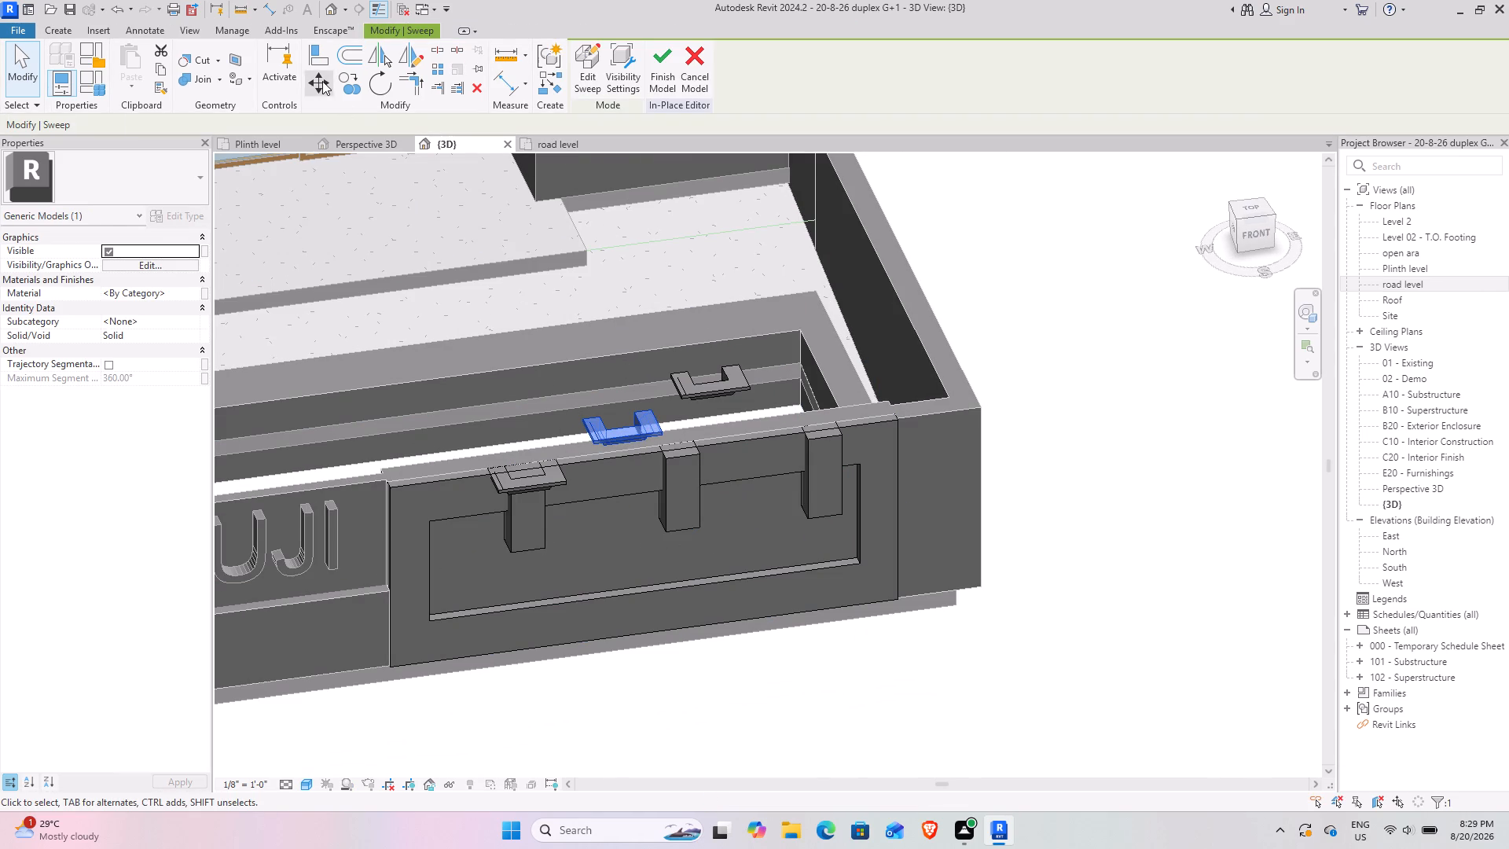
{"action": "left_click", "coordinate": [322, 81]}
{"action": "scroll", "coordinate": [631, 456], "scroll_direction": "up", "scroll_amount": 3}
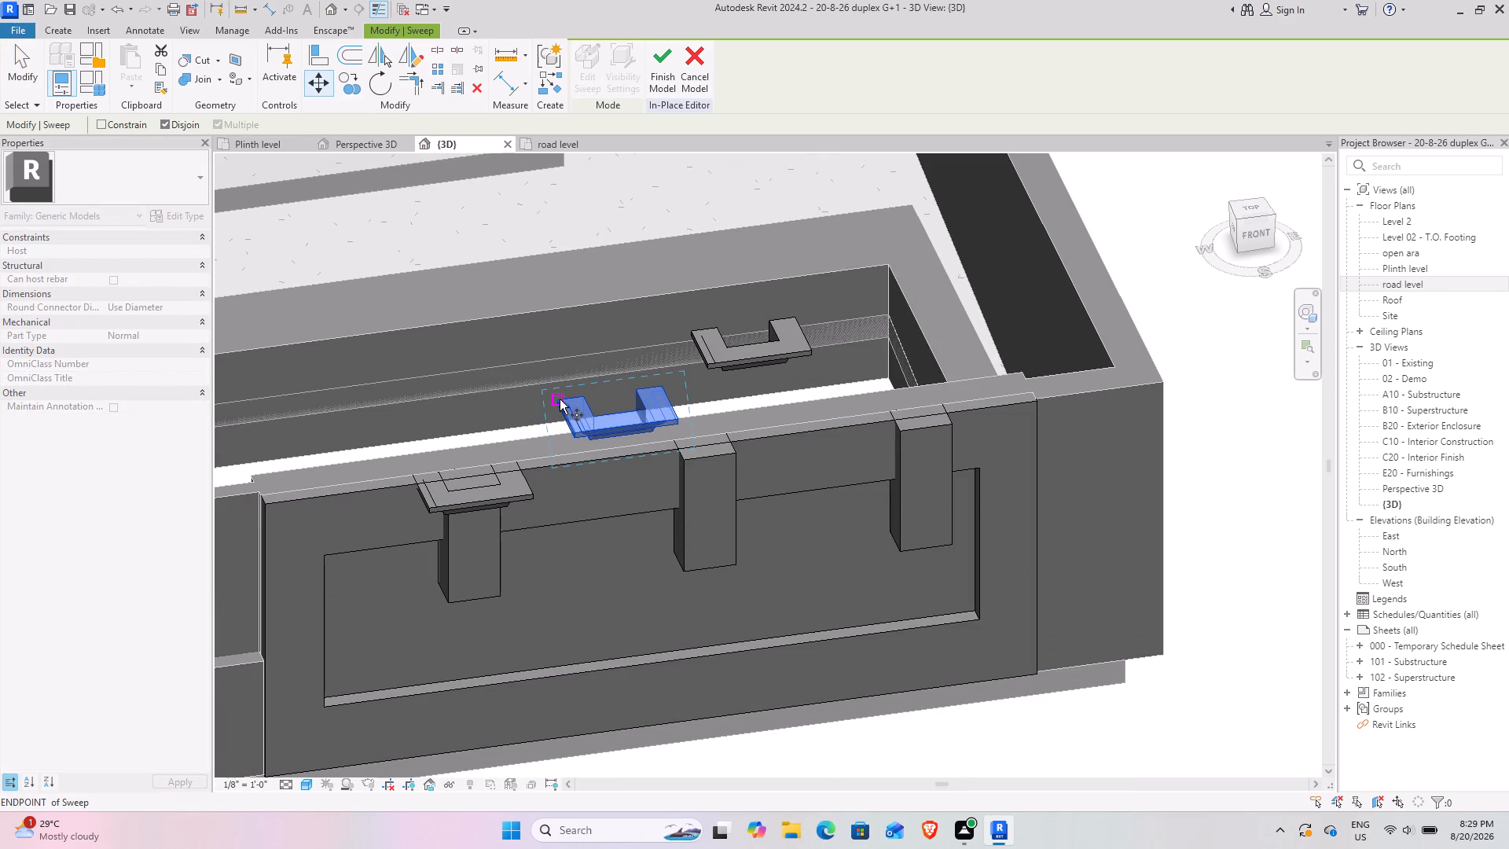
{"action": "scroll", "coordinate": [560, 399], "scroll_direction": "up", "scroll_amount": 3}
{"action": "middle_click_drag", "start_coordinate": [560, 399], "coordinate": [606, 477], "text": "shift"}
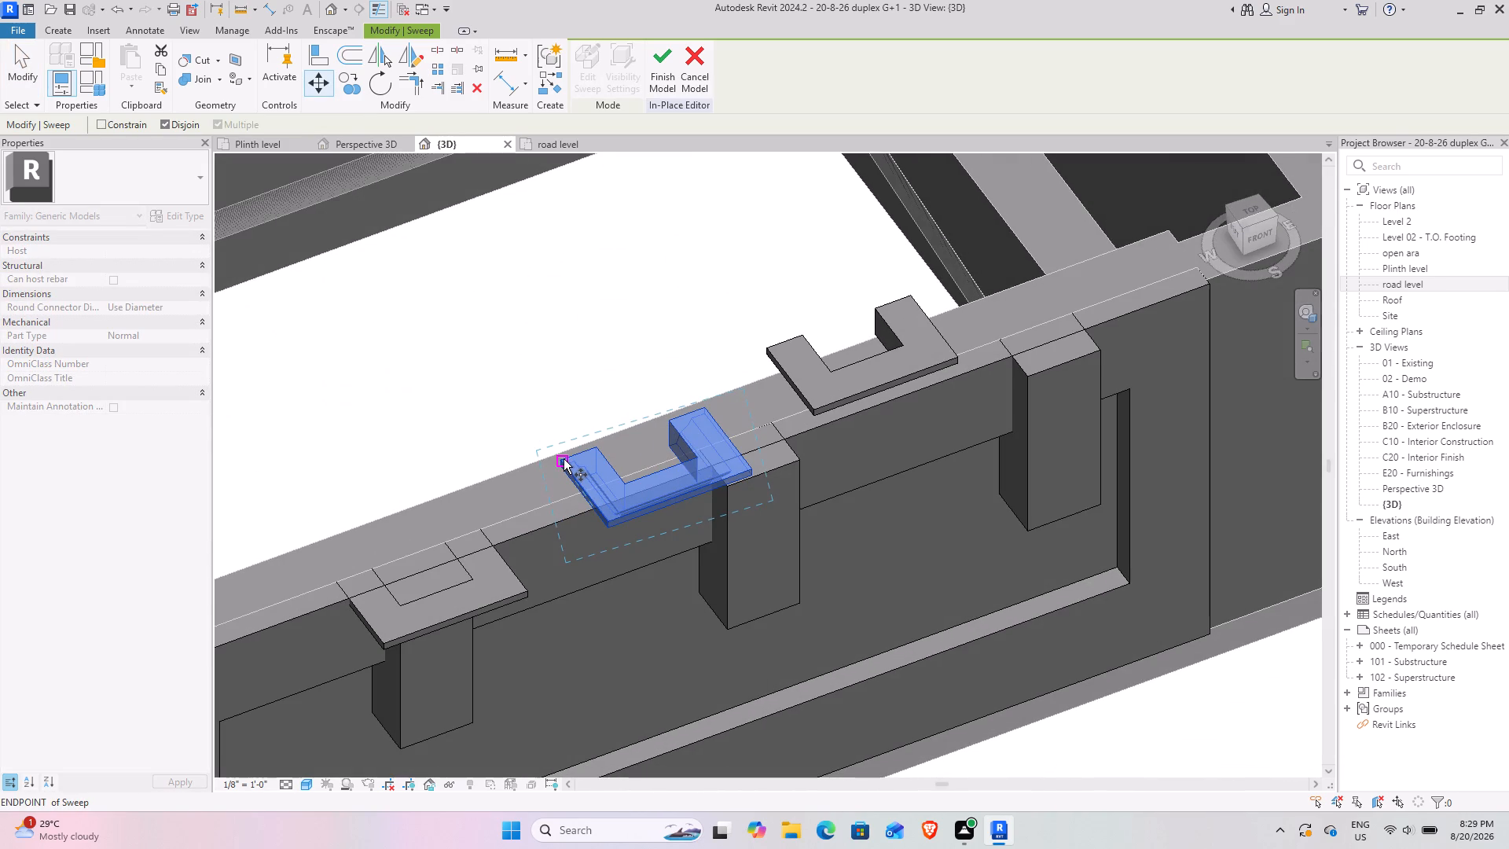
{"action": "left_click", "coordinate": [564, 459]}
{"action": "scroll", "coordinate": [744, 480], "scroll_direction": "up", "scroll_amount": 4}
{"action": "middle_click_drag", "start_coordinate": [736, 480], "coordinate": [674, 433], "text": "shift"}
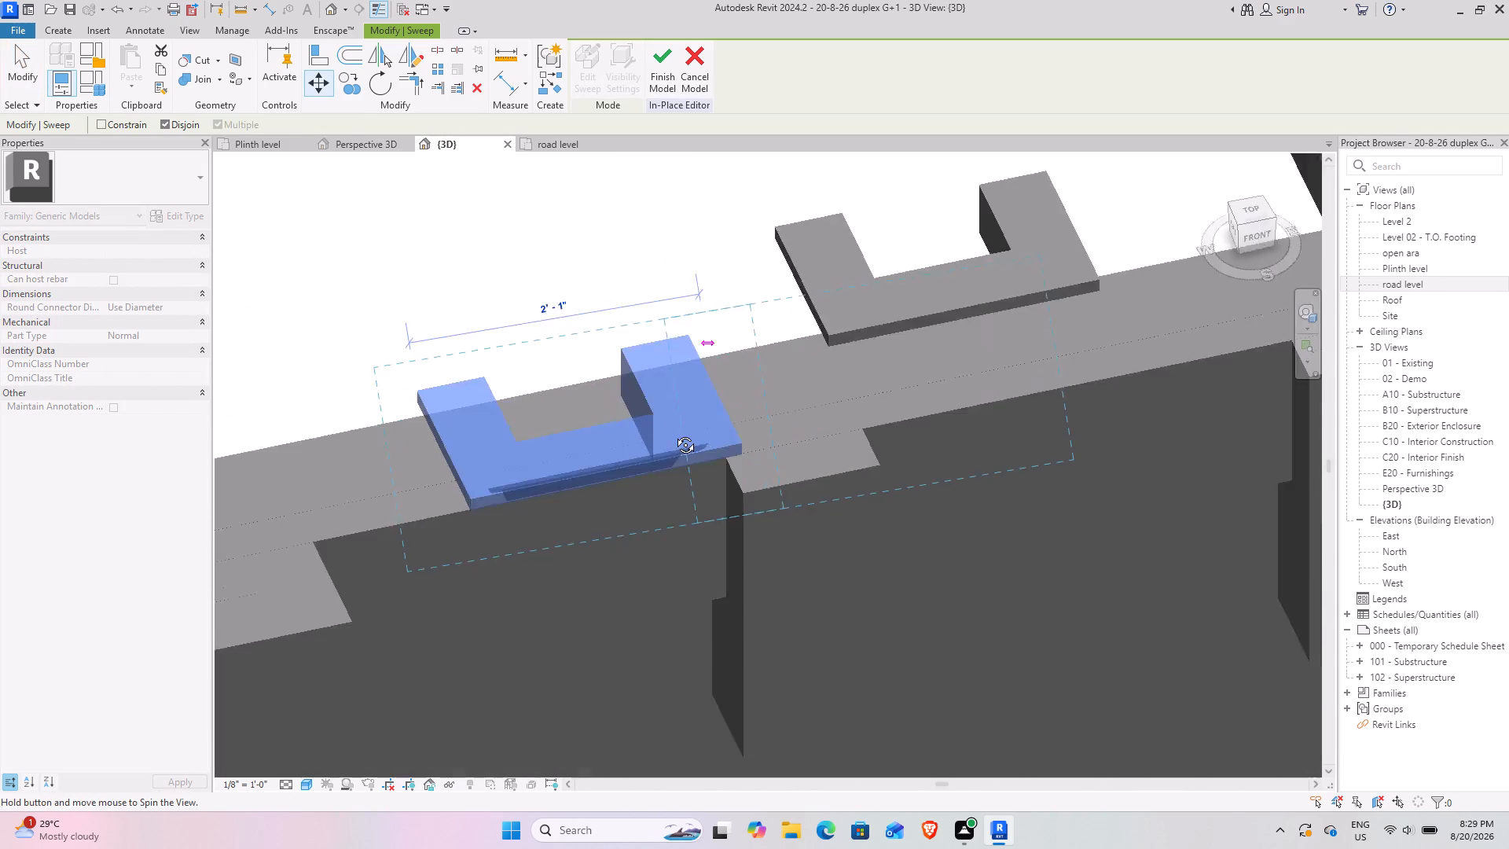
{"action": "middle_click_drag", "start_coordinate": [674, 433], "coordinate": [645, 385], "text": "shift"}
{"action": "scroll", "coordinate": [783, 480], "scroll_direction": "up", "scroll_amount": 7}
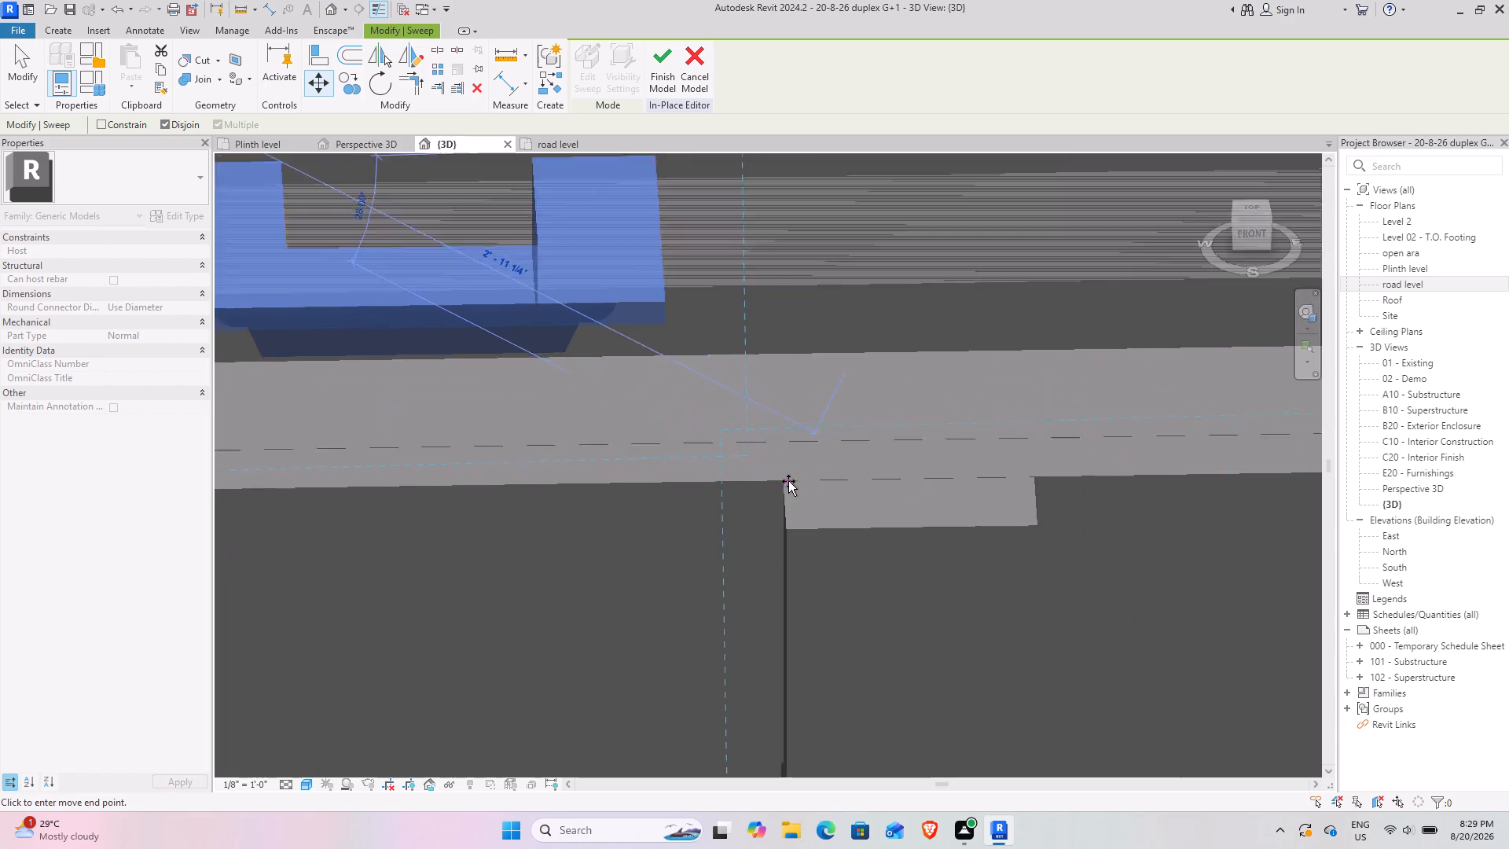
{"action": "middle_click_drag", "start_coordinate": [784, 491], "coordinate": [822, 544], "text": "shift"}
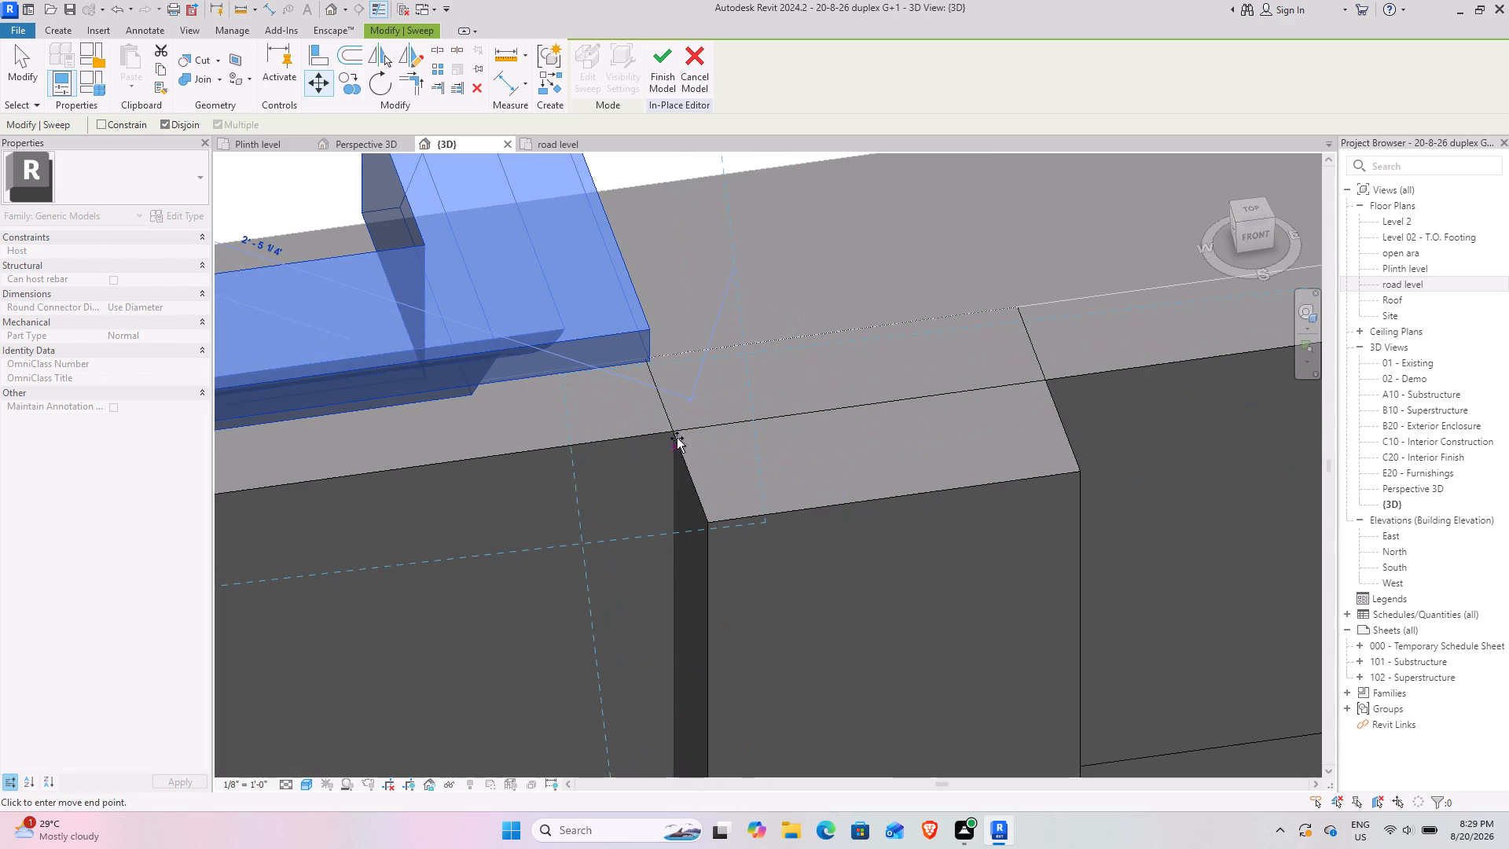
{"action": "left_click", "coordinate": [673, 429]}
In the front view, move the same cornice down about 1 ft, bringing its bottom corner onto the middle block's top corner.
{"action": "scroll", "coordinate": [767, 542], "scroll_direction": "down", "scroll_amount": 3}
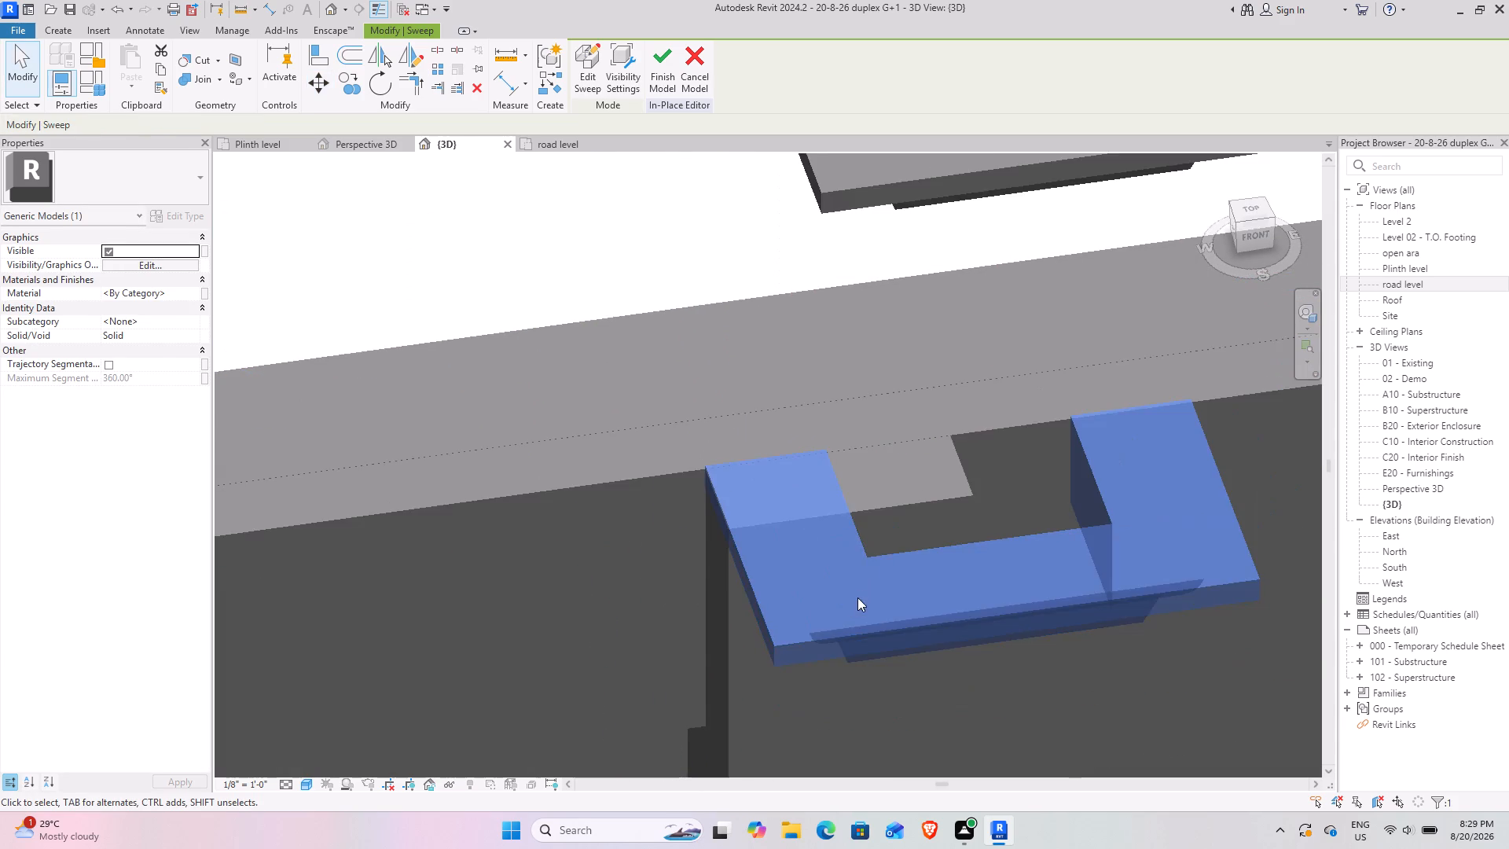
{"action": "middle_click_drag", "start_coordinate": [855, 591], "coordinate": [904, 615], "text": "shift"}
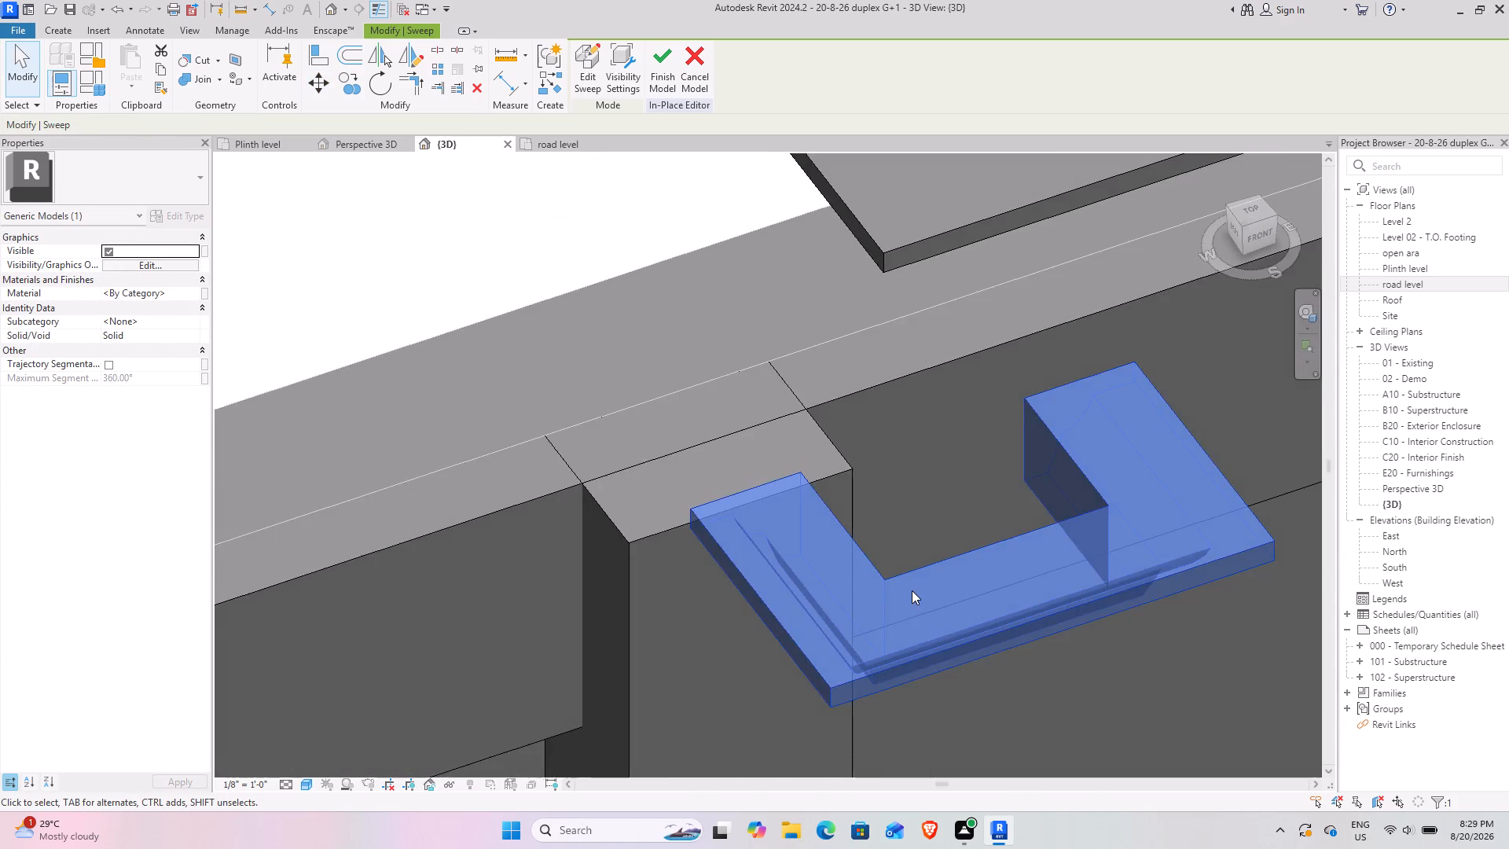
{"action": "scroll", "coordinate": [912, 590], "scroll_direction": "down", "scroll_amount": 9}
{"action": "middle_click_drag", "start_coordinate": [925, 625], "coordinate": [898, 524], "text": "shift"}
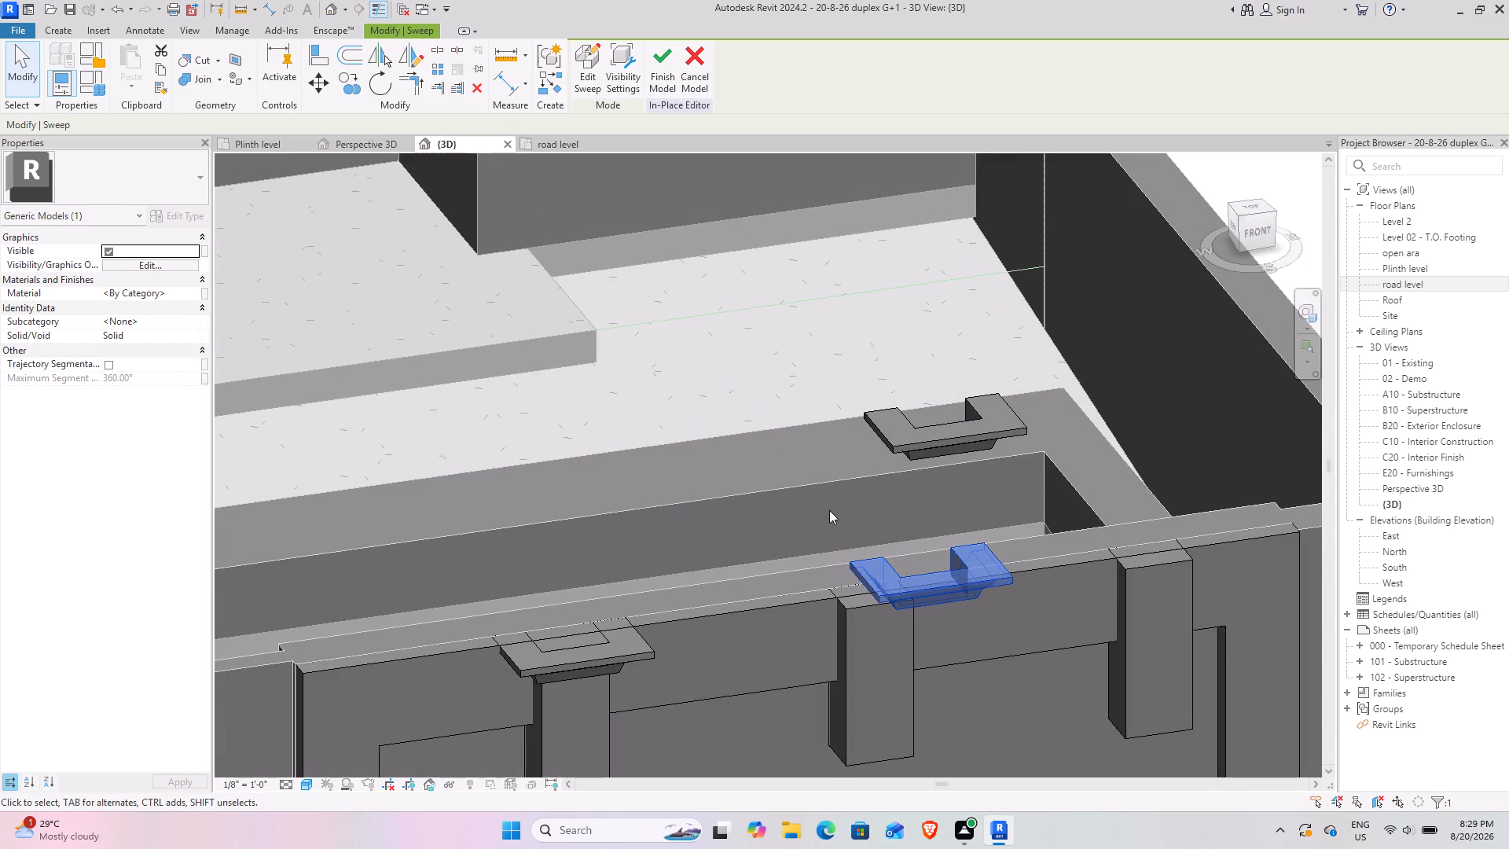
{"action": "middle_click_drag", "start_coordinate": [795, 553], "coordinate": [875, 641], "text": "shift"}
{"action": "middle_click_drag", "start_coordinate": [901, 655], "coordinate": [826, 557]}
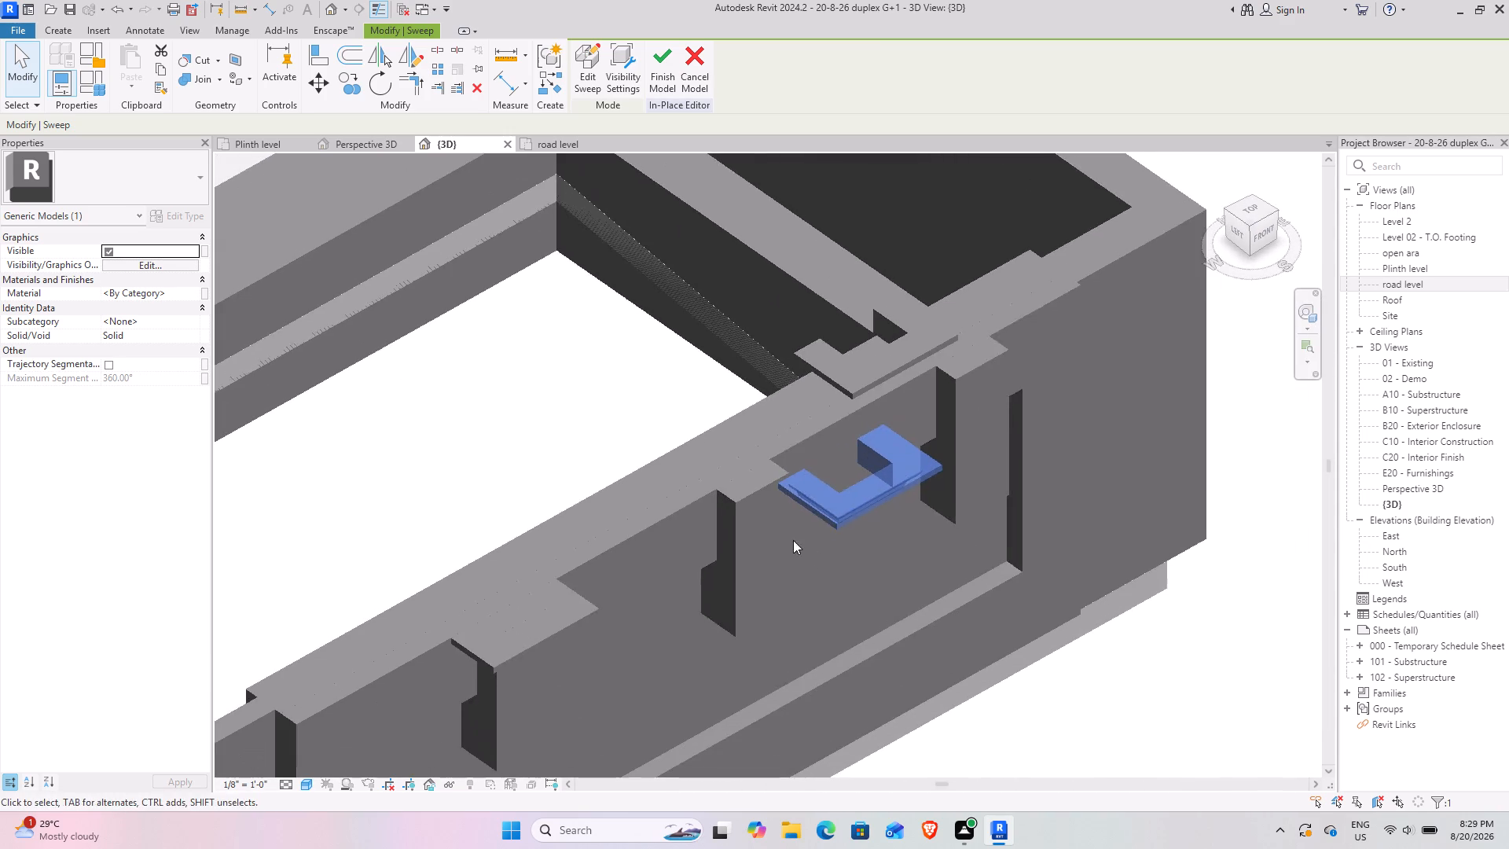
{"action": "scroll", "coordinate": [723, 491], "scroll_direction": "up", "scroll_amount": 6}
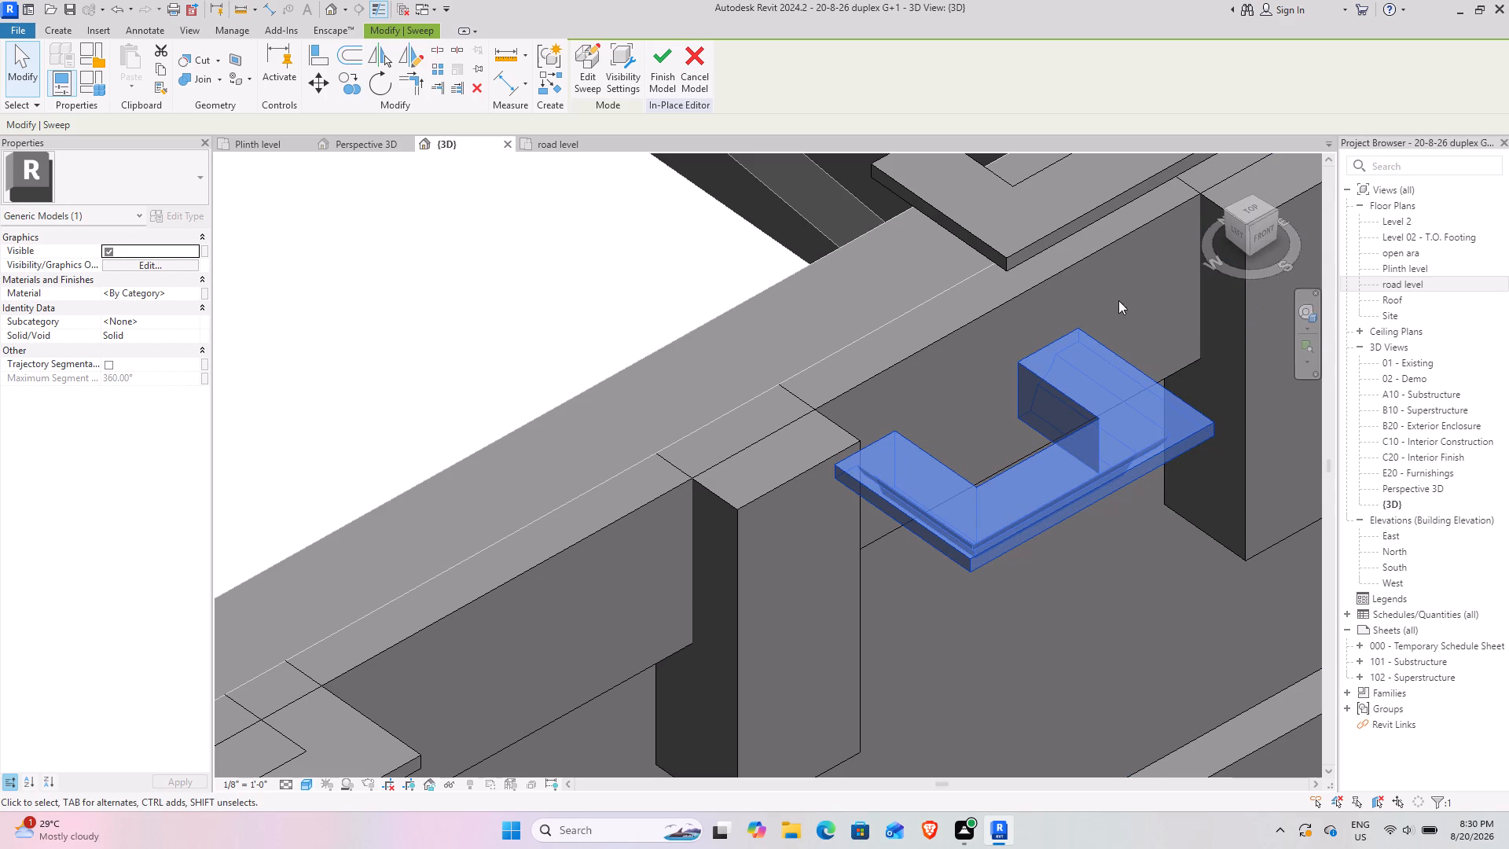
{"action": "left_click", "coordinate": [1258, 242]}
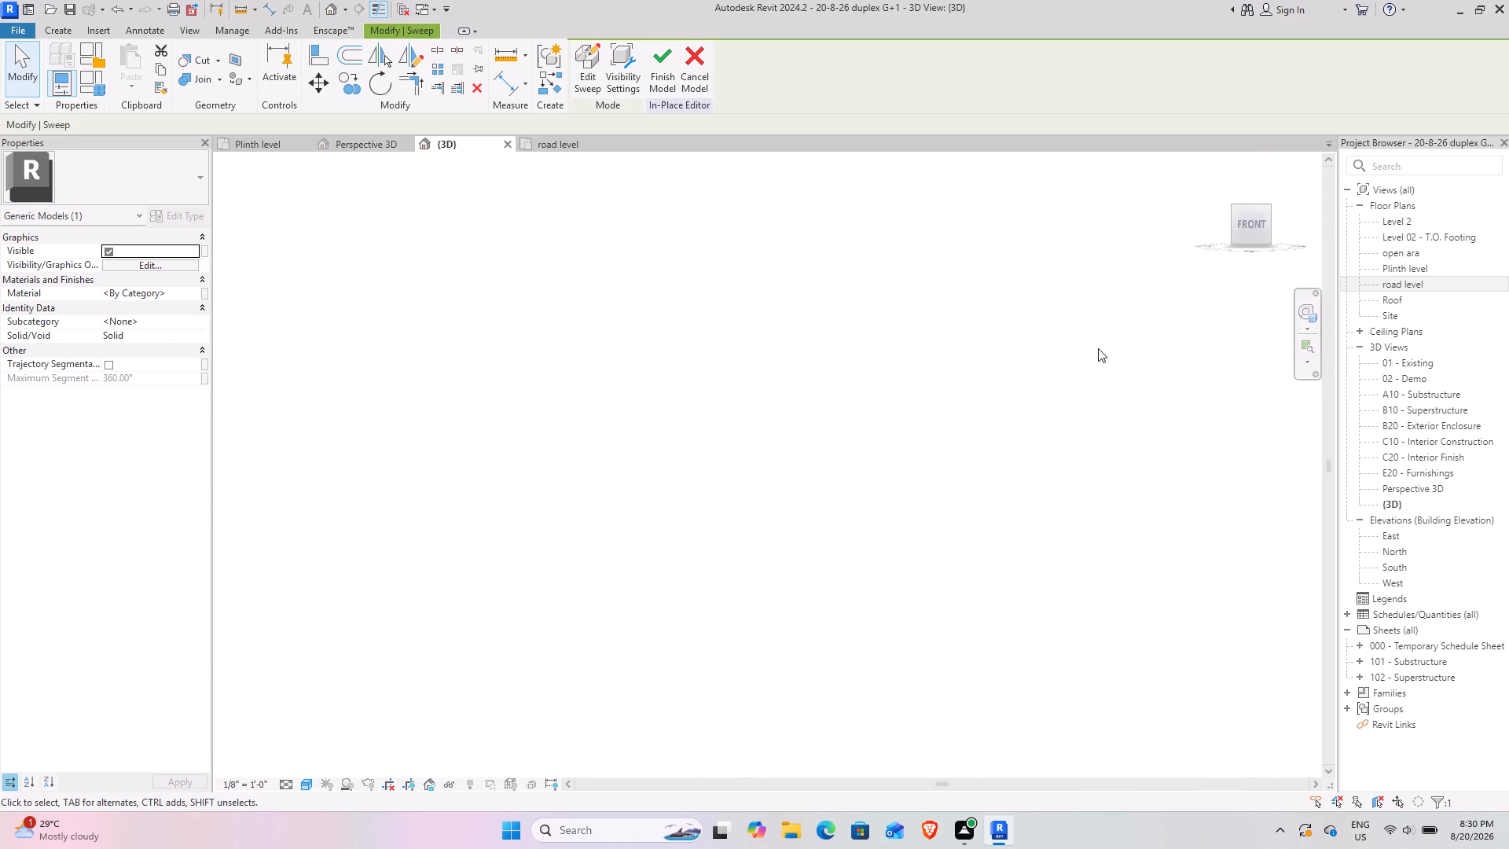
{"action": "scroll", "coordinate": [873, 481], "scroll_direction": "down", "scroll_amount": 12}
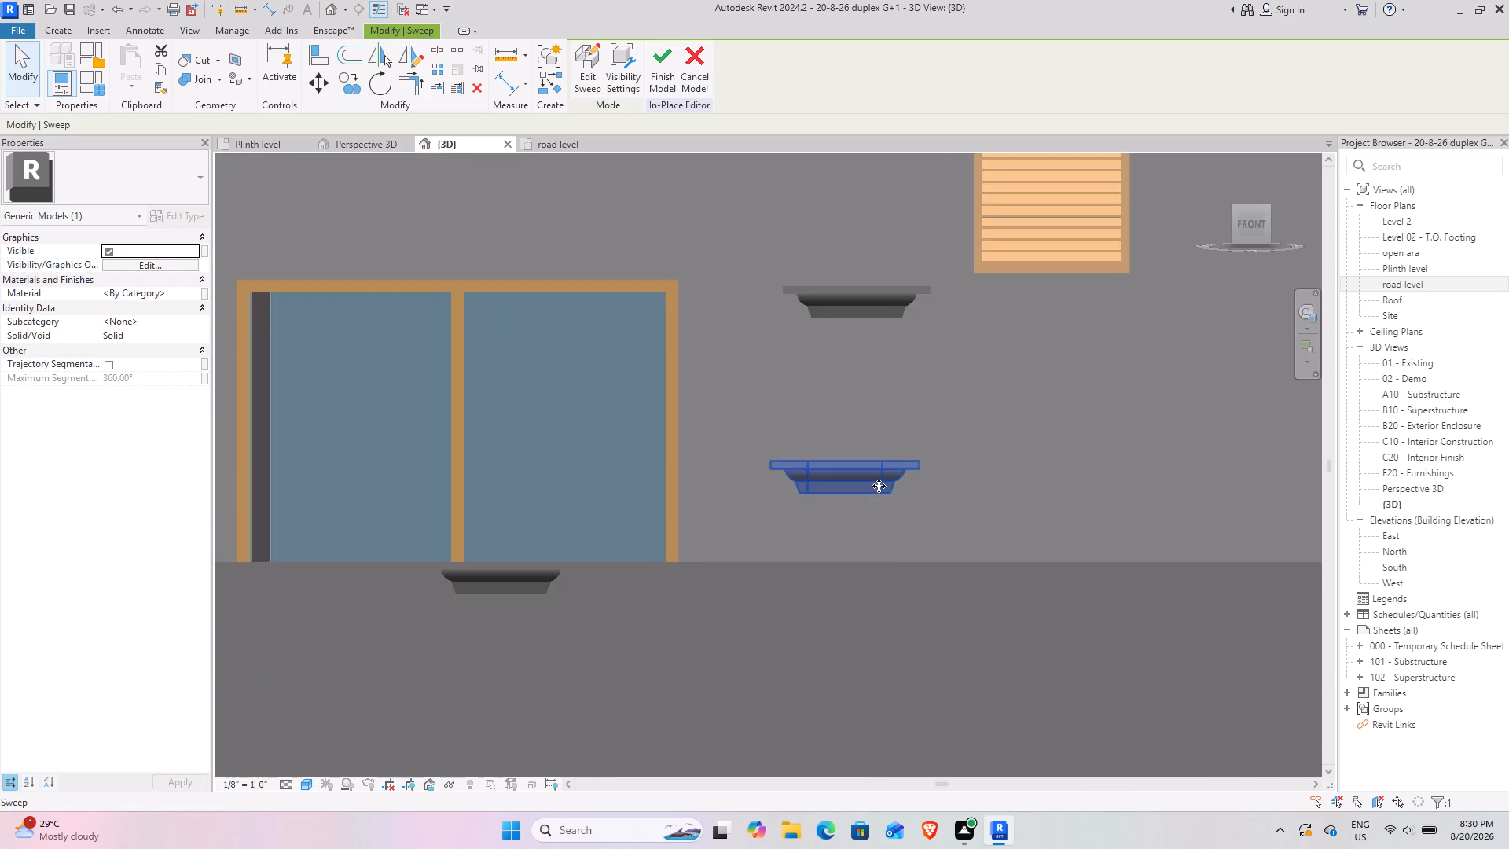
{"action": "scroll", "coordinate": [879, 486], "scroll_direction": "down", "scroll_amount": 2}
{"action": "scroll", "coordinate": [861, 516], "scroll_direction": "up", "scroll_amount": 4}
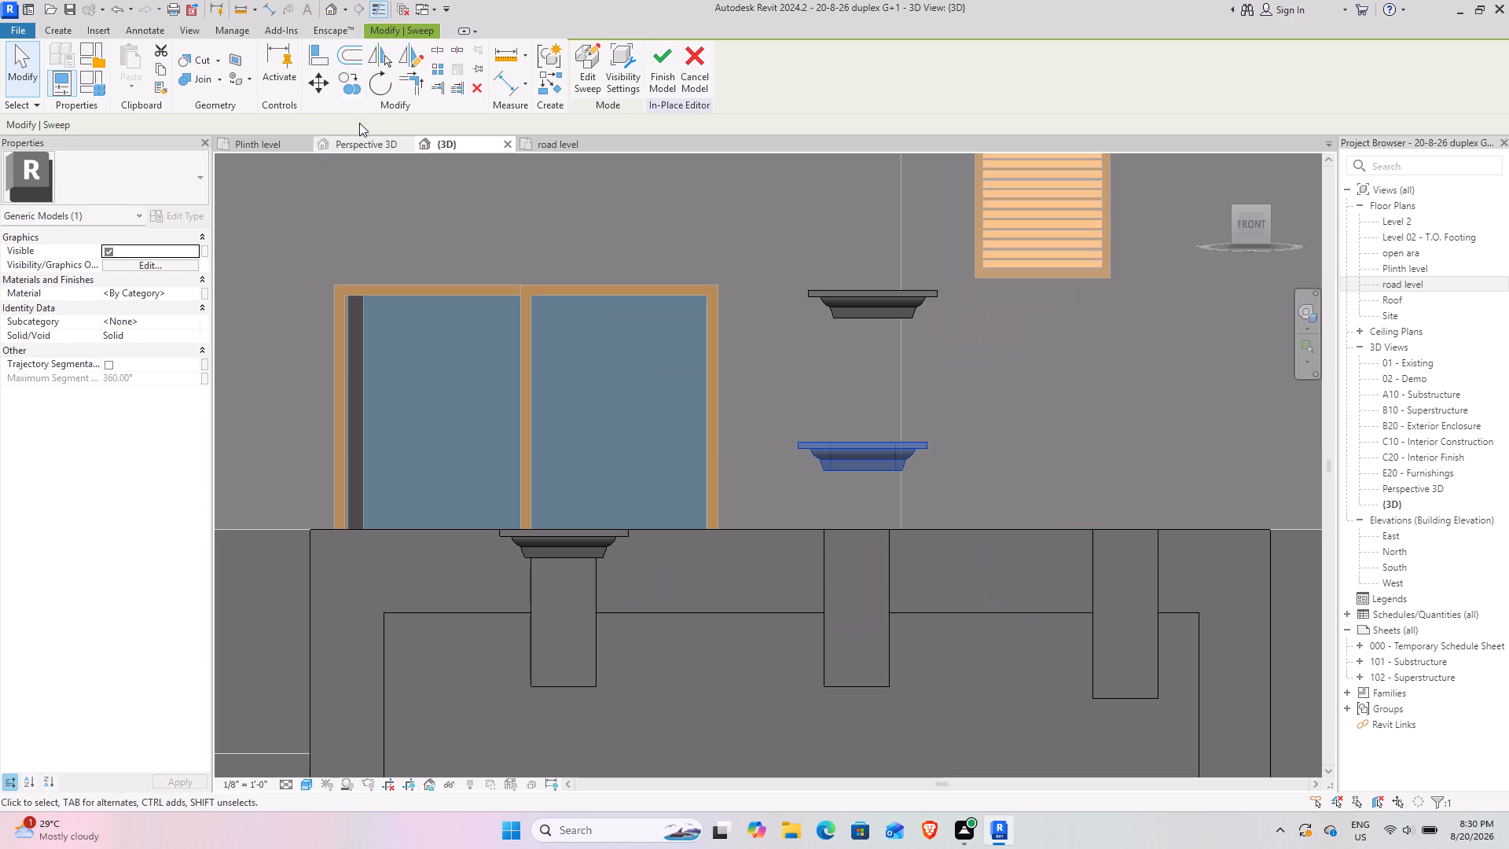
{"action": "left_click", "coordinate": [320, 83]}
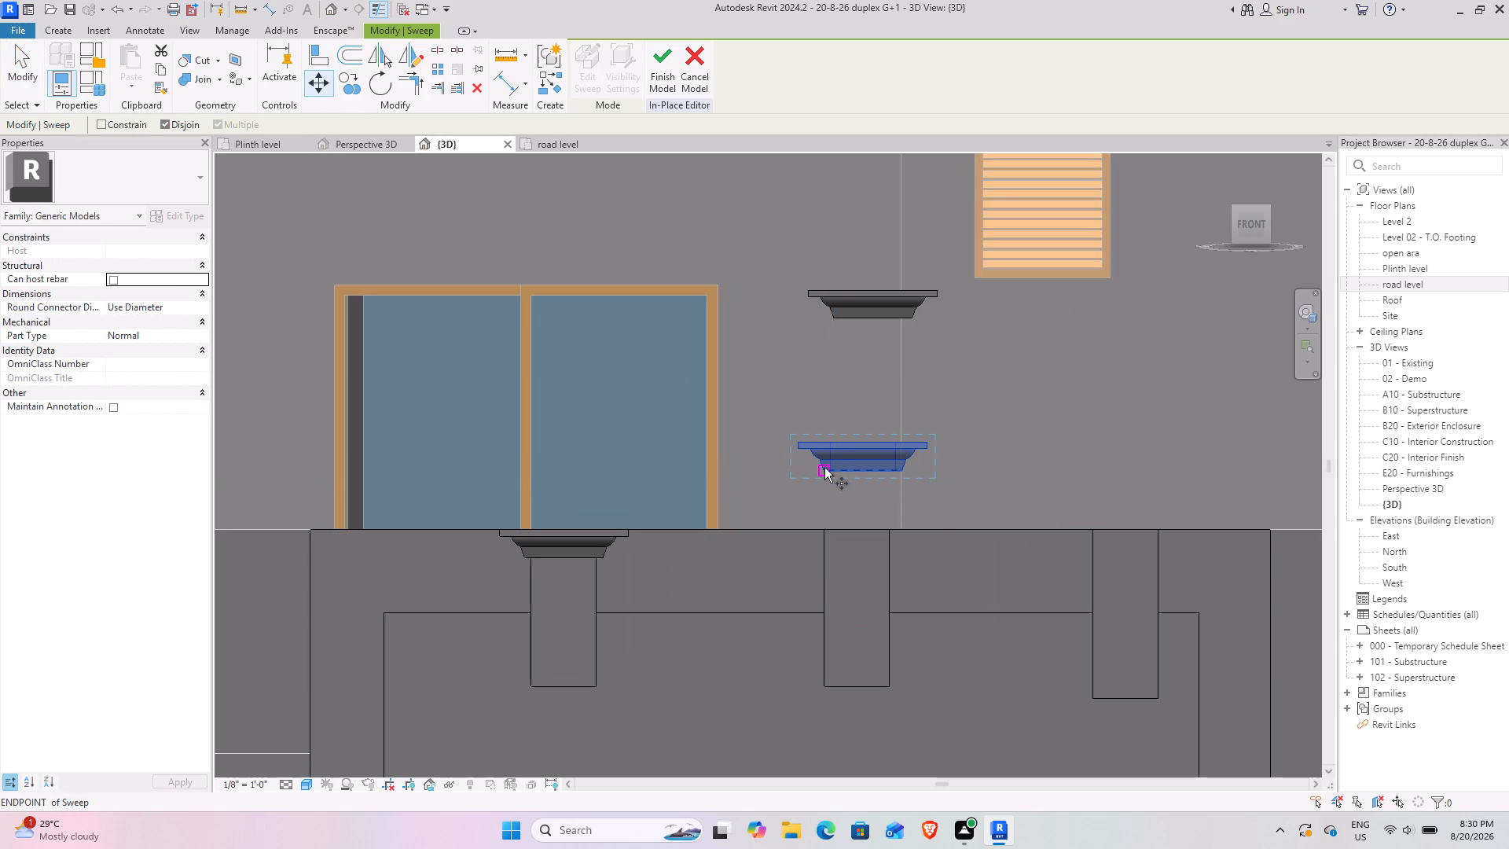
{"action": "left_click", "coordinate": [824, 468]}
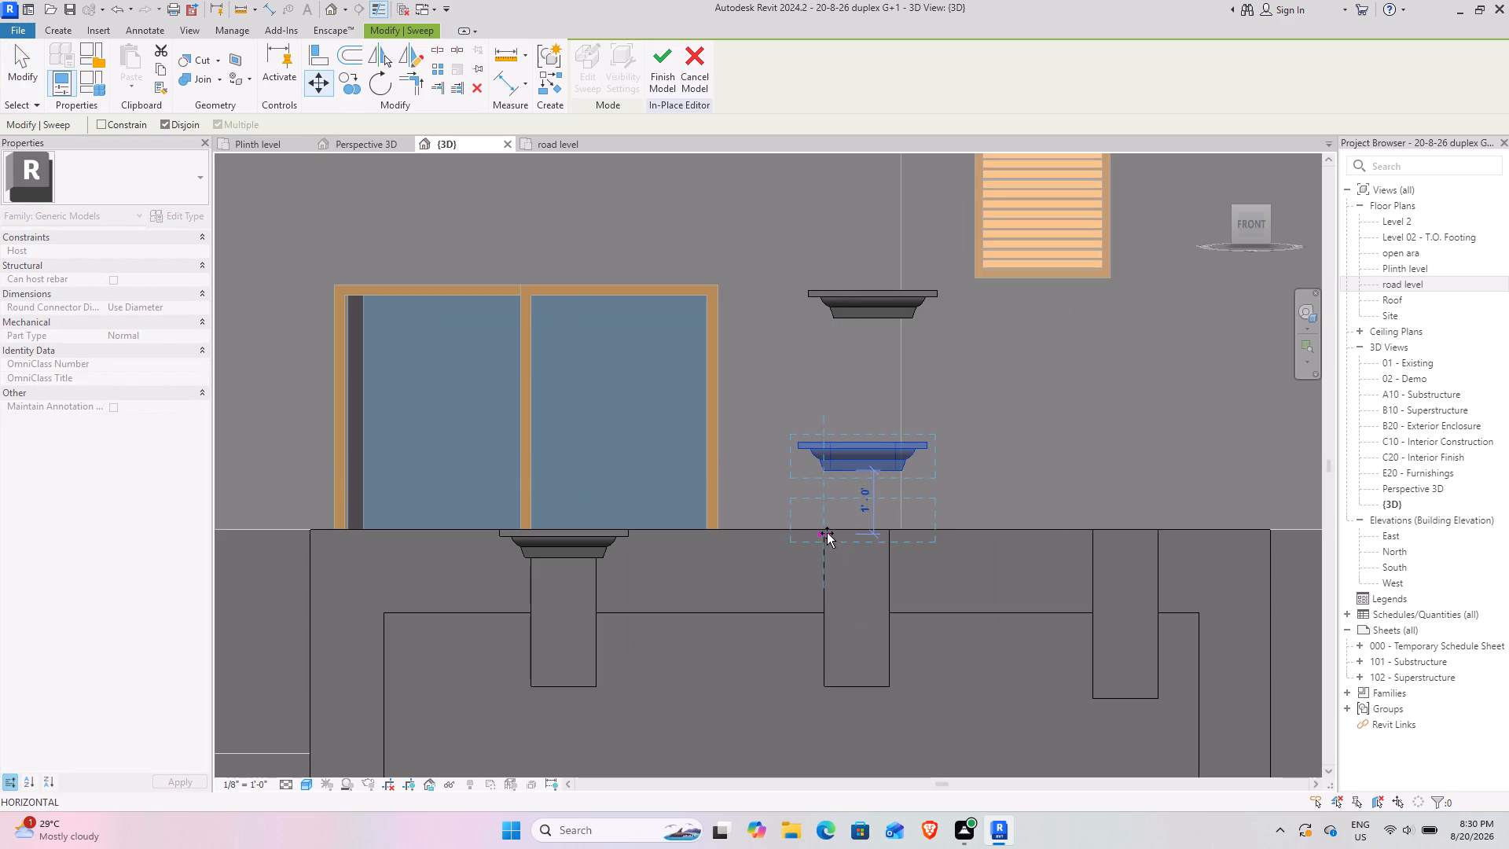
{"action": "left_click", "coordinate": [824, 527]}
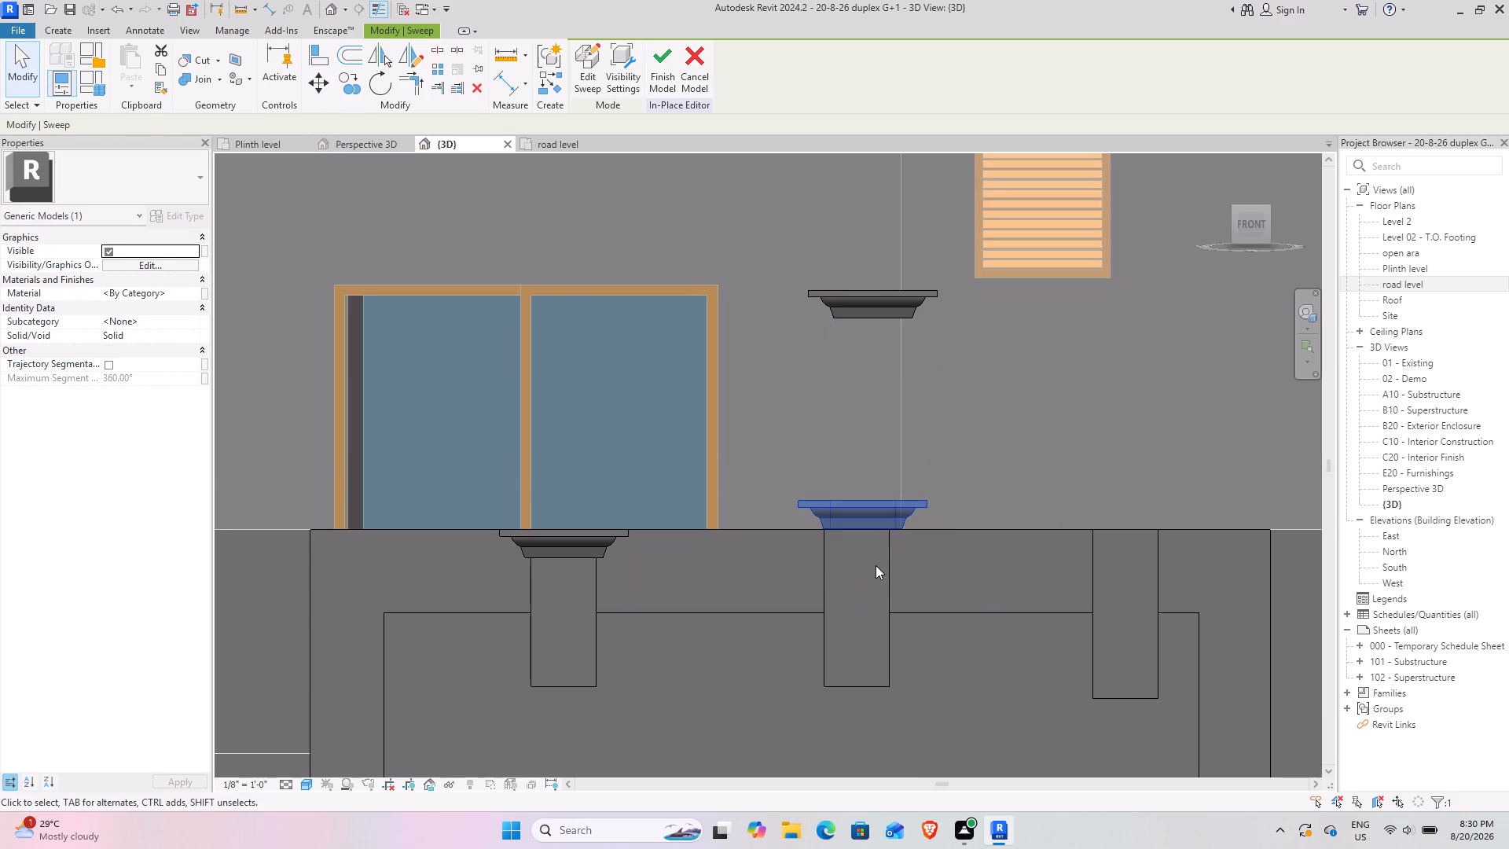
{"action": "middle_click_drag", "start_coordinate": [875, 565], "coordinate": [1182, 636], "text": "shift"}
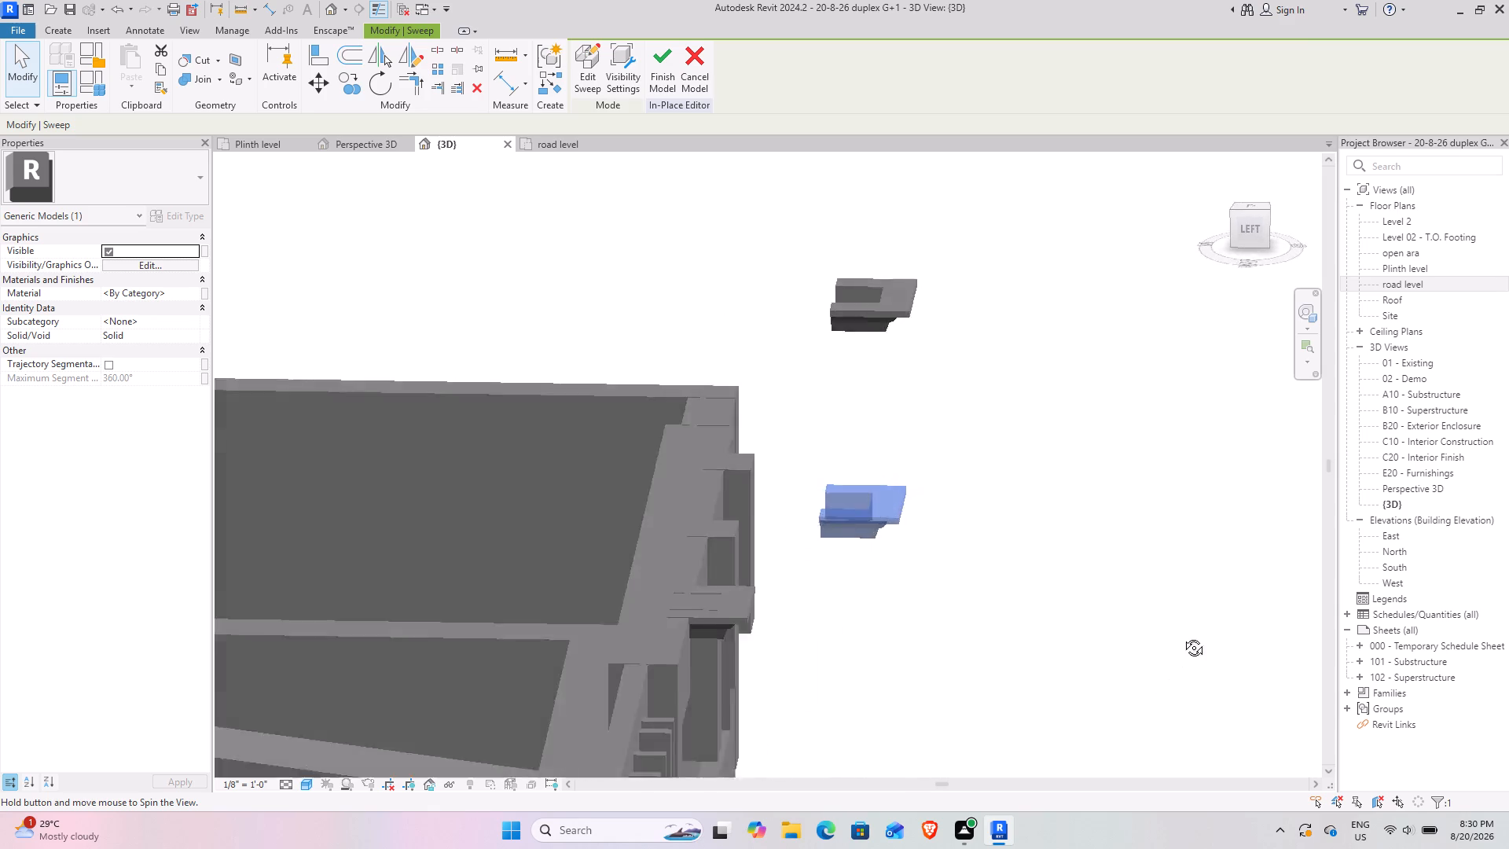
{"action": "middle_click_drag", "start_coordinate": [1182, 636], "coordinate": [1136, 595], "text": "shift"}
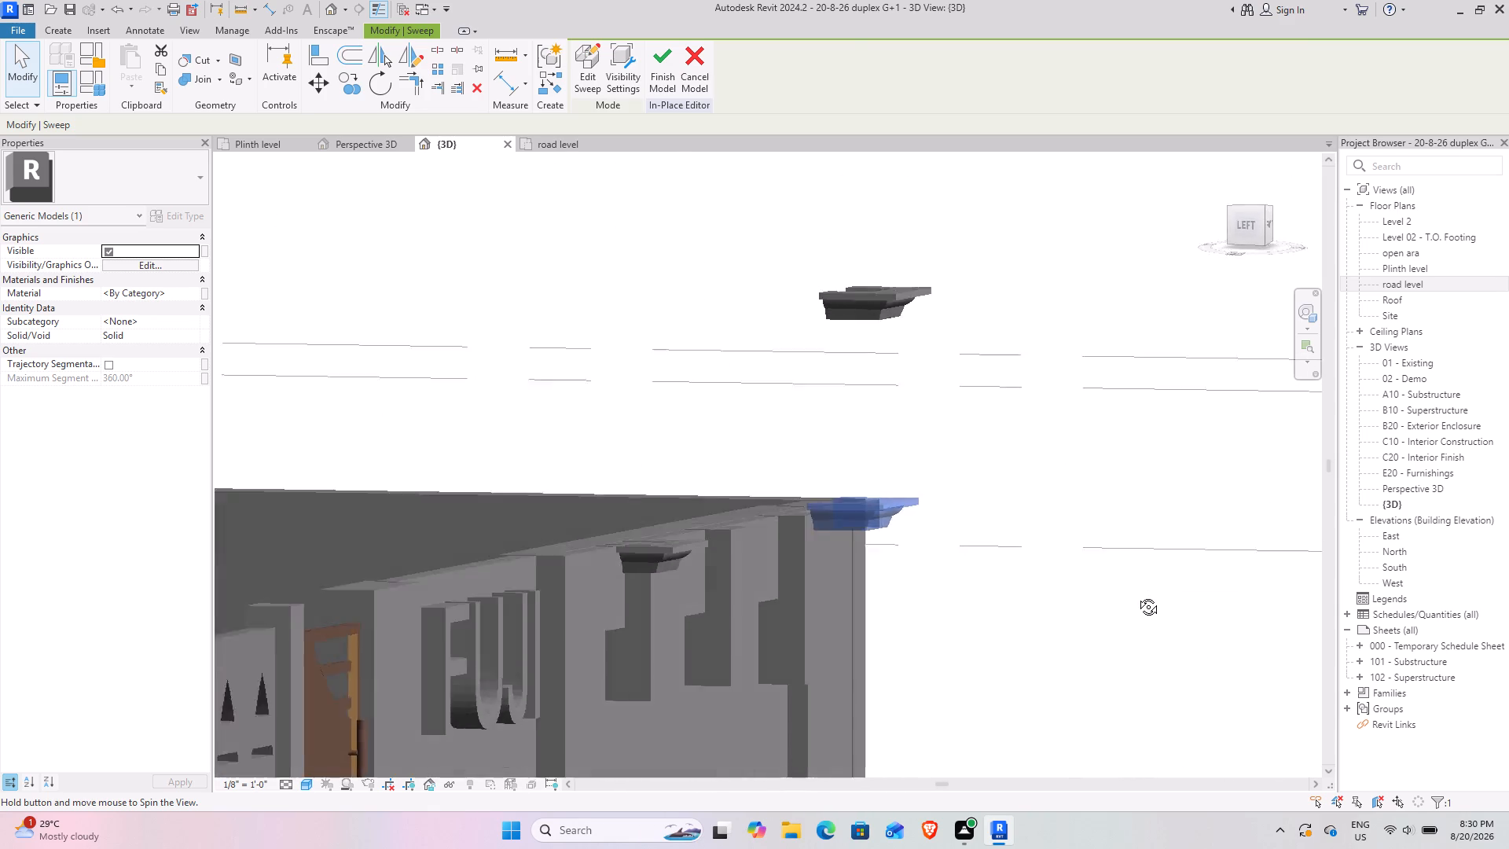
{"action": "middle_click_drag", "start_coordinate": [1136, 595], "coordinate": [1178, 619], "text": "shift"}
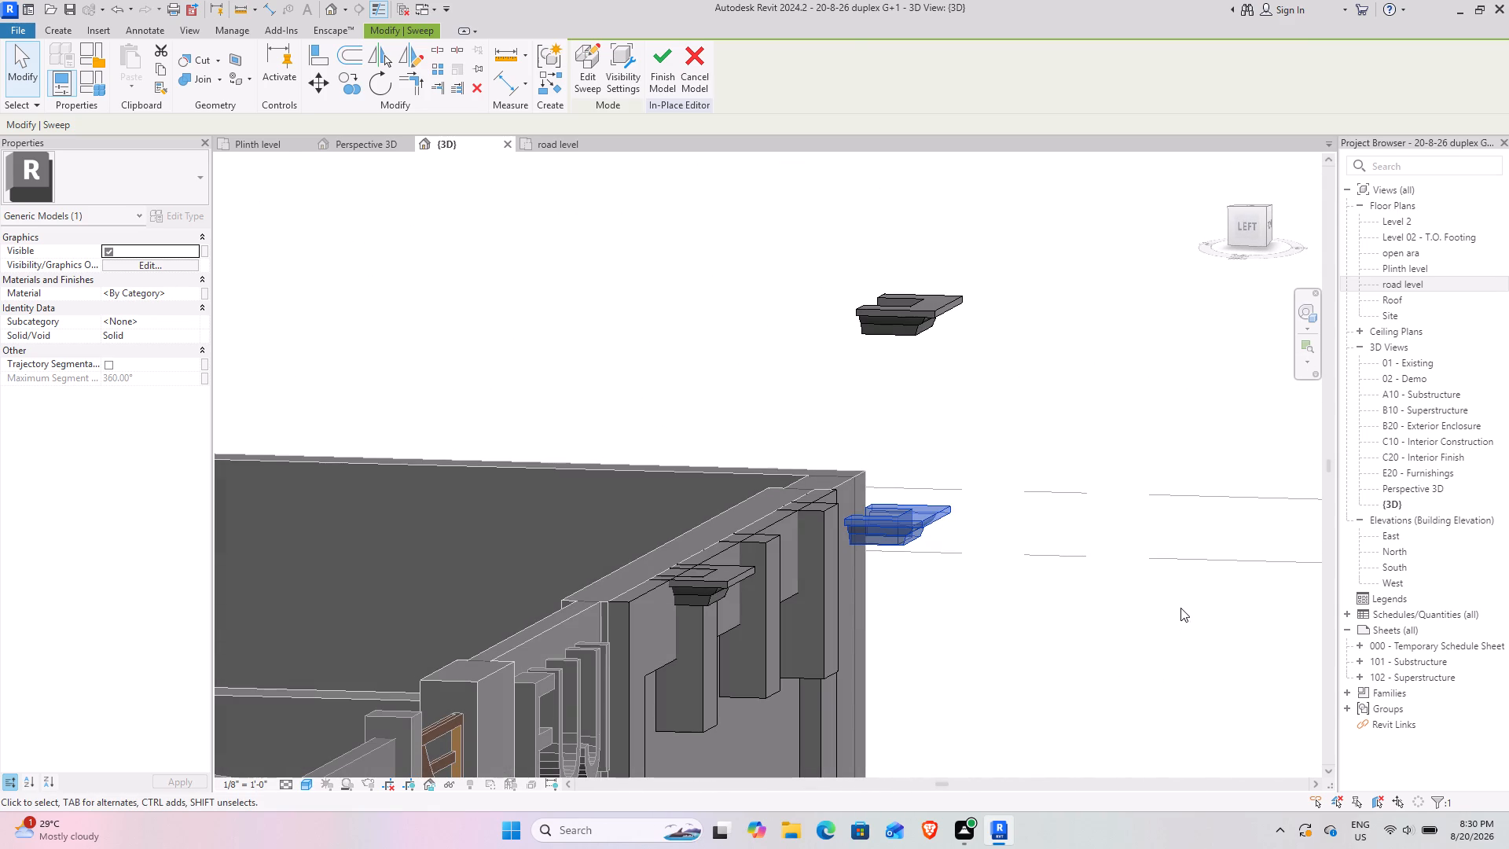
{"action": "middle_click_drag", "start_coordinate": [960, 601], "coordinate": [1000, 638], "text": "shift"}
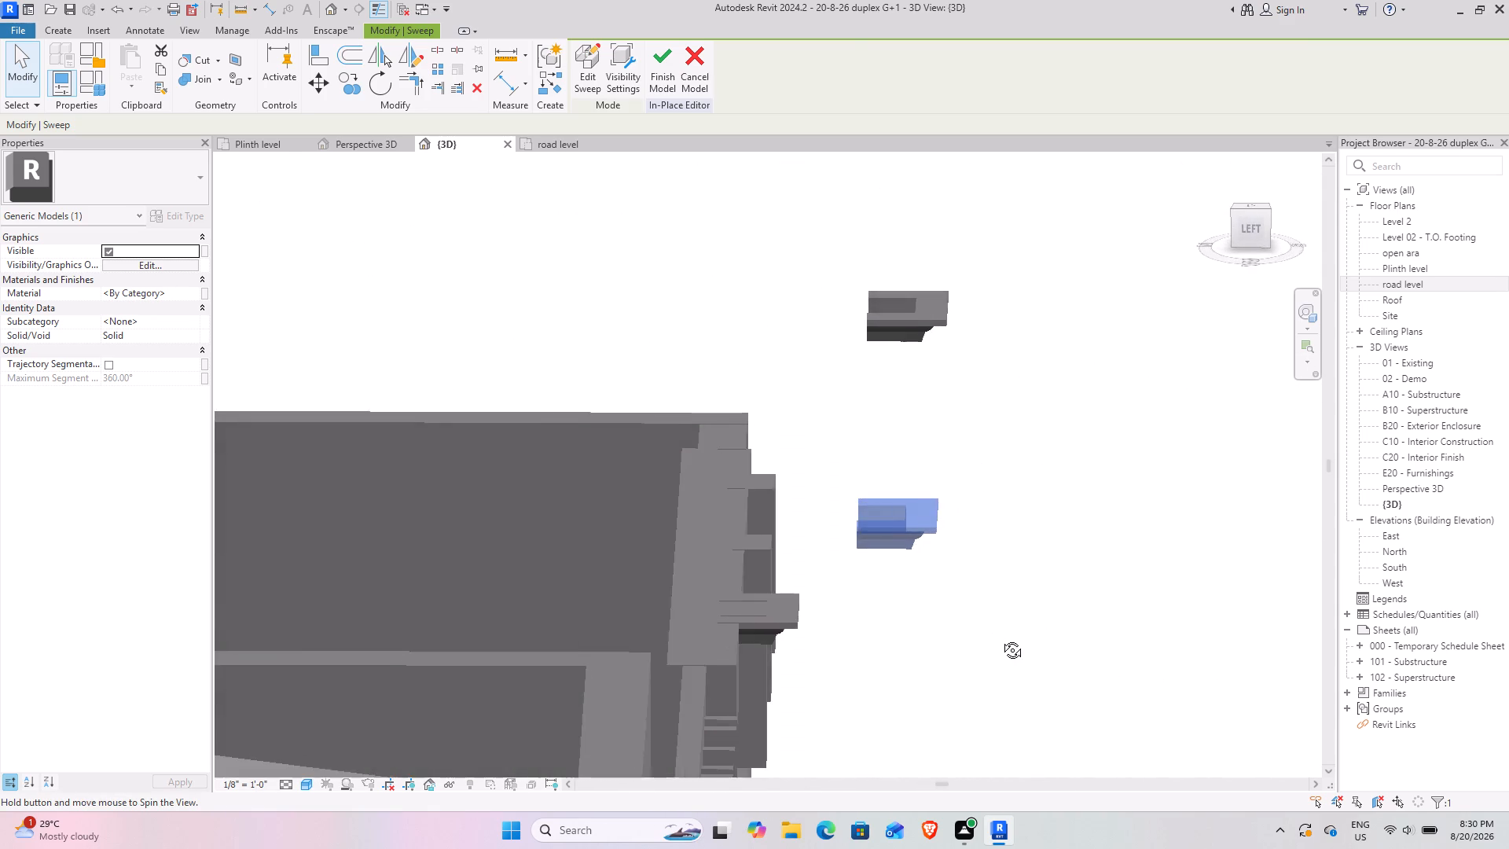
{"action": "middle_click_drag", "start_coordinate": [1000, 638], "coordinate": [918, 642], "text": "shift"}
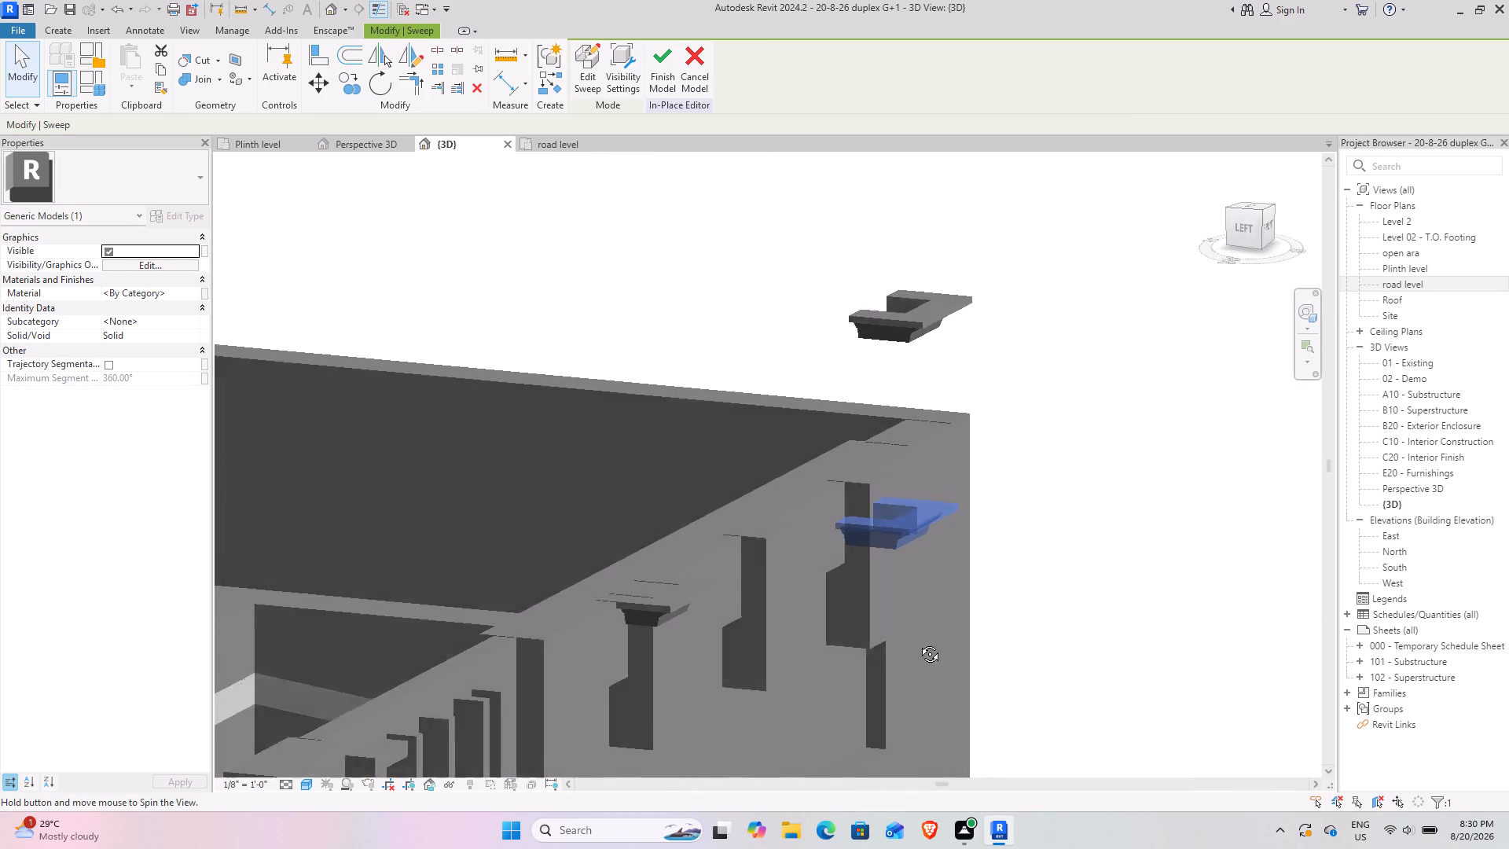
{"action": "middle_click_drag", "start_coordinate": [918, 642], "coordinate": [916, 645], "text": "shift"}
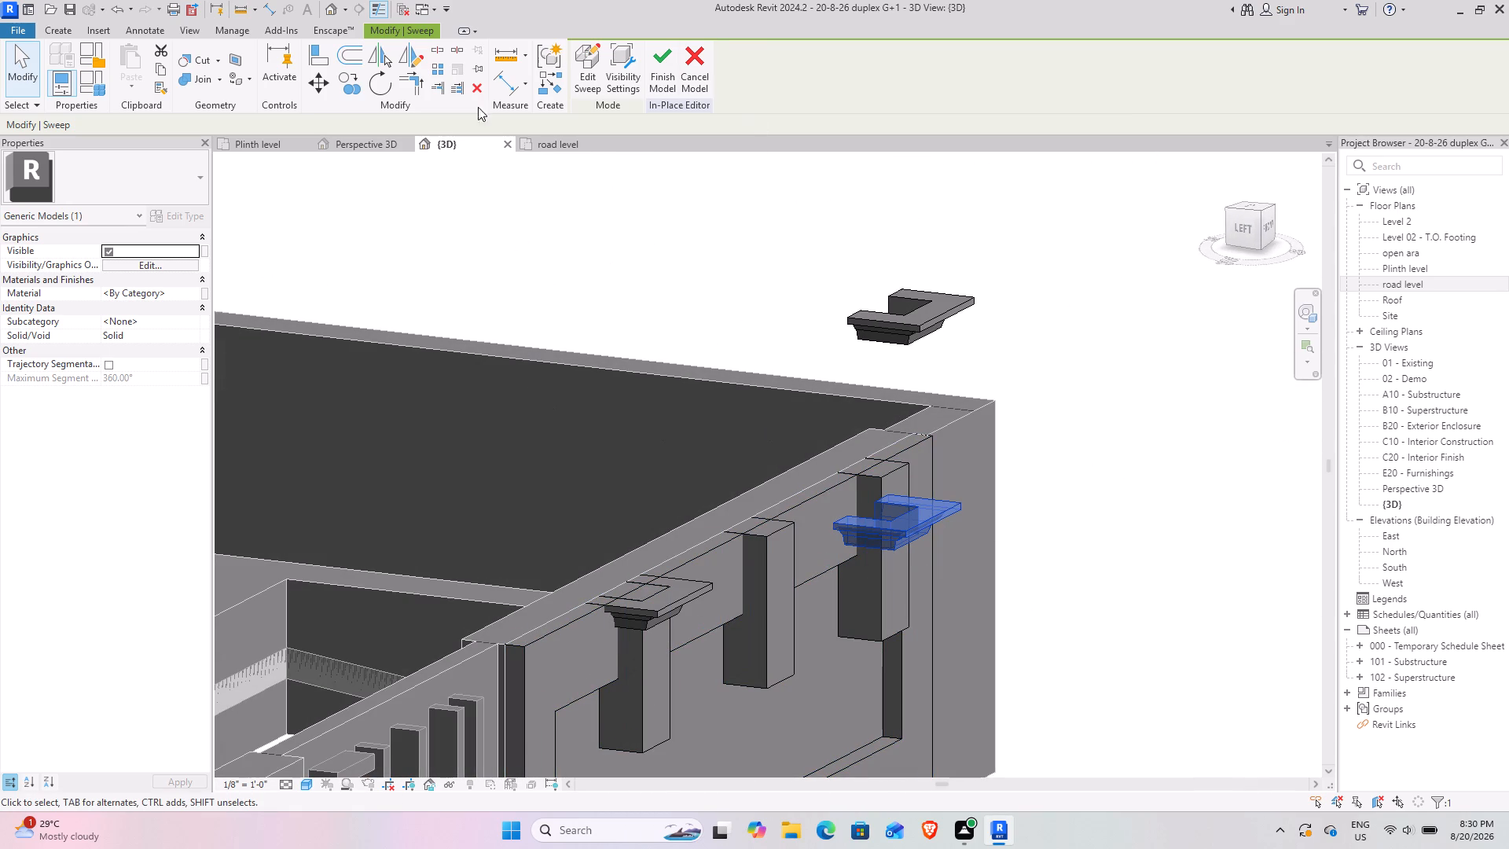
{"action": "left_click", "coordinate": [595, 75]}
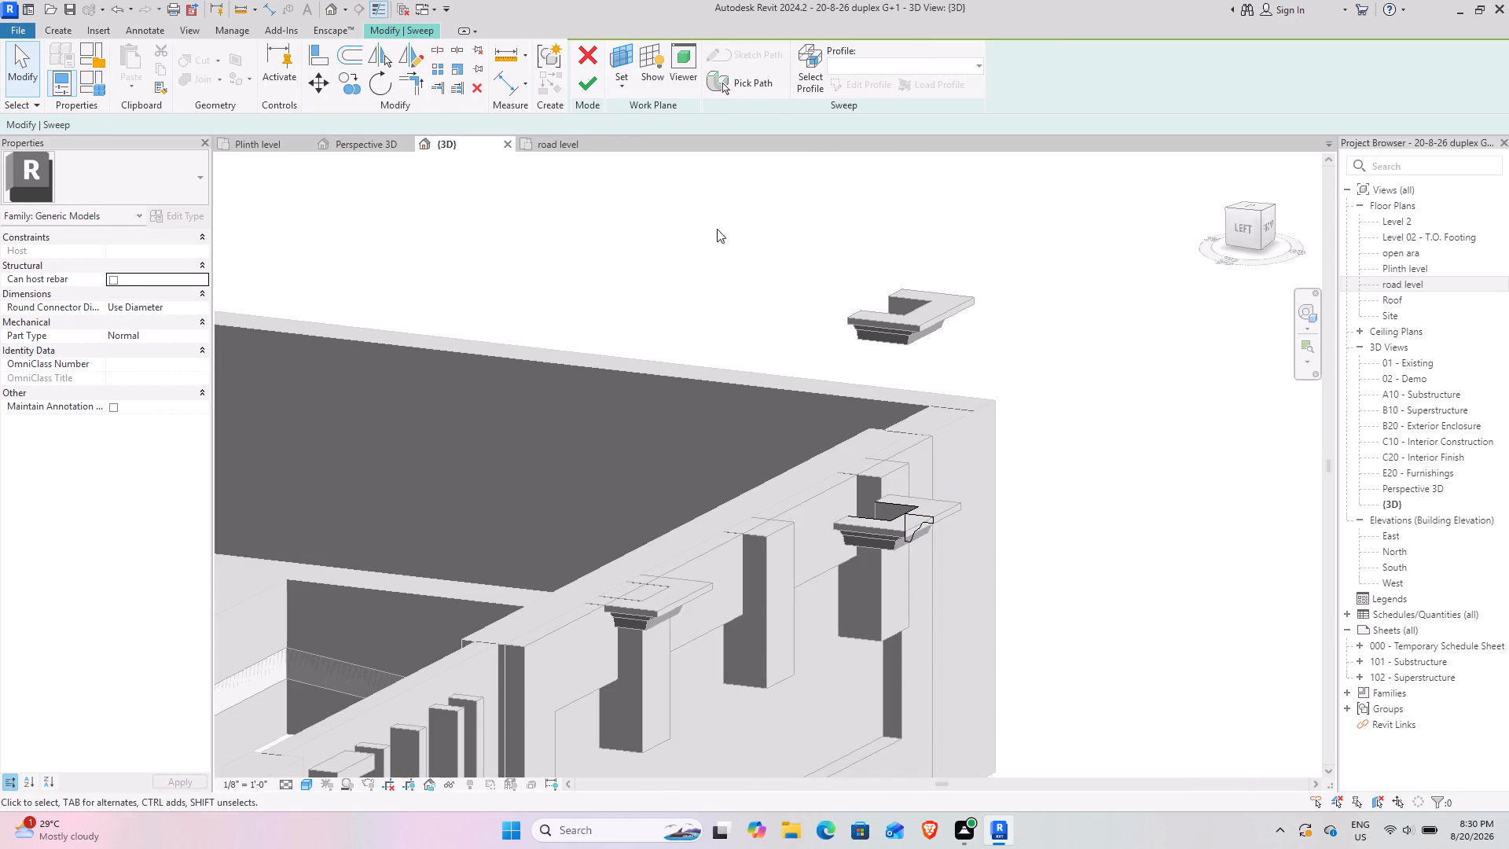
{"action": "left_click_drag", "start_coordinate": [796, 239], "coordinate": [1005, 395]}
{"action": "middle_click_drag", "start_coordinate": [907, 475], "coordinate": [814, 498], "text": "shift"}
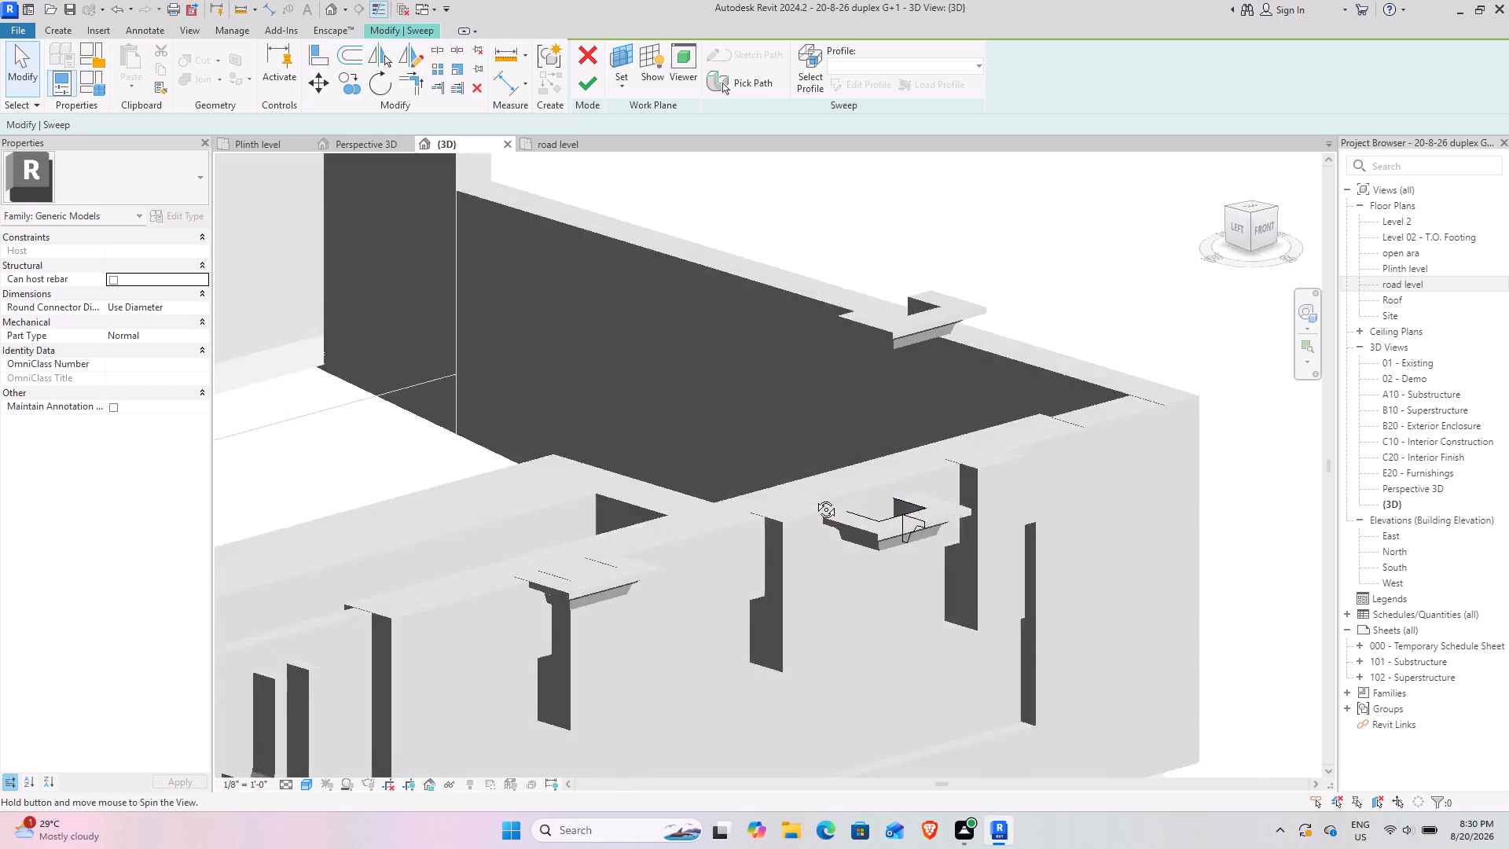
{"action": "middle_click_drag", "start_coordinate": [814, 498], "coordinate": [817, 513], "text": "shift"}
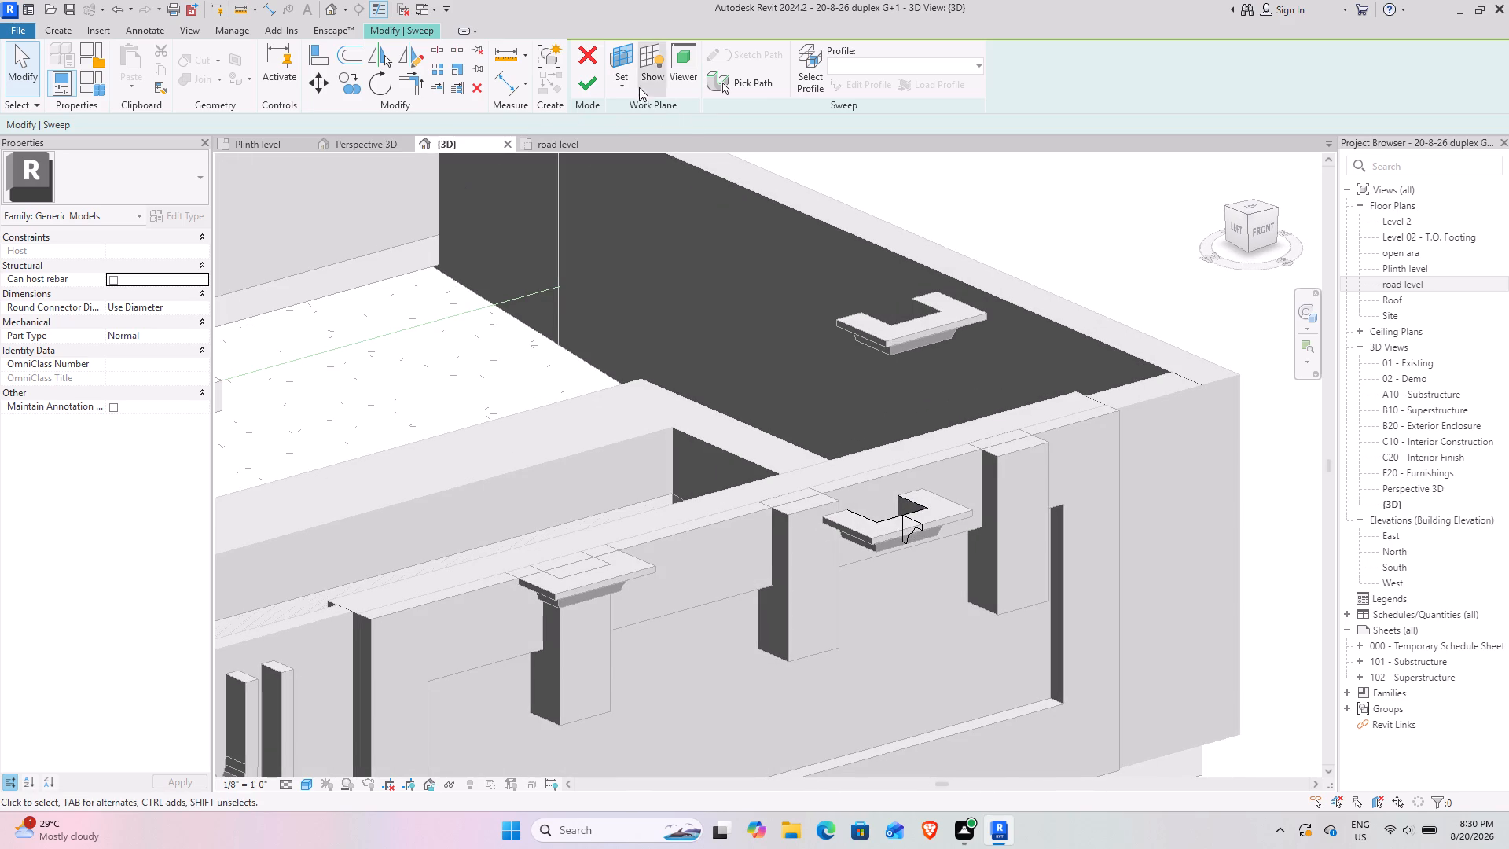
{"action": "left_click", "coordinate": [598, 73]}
Delete the two misplaced cornice sweeps, the one floating behind the wall and the one between the middle and far blocks.
{"action": "left_click", "coordinate": [899, 343]}
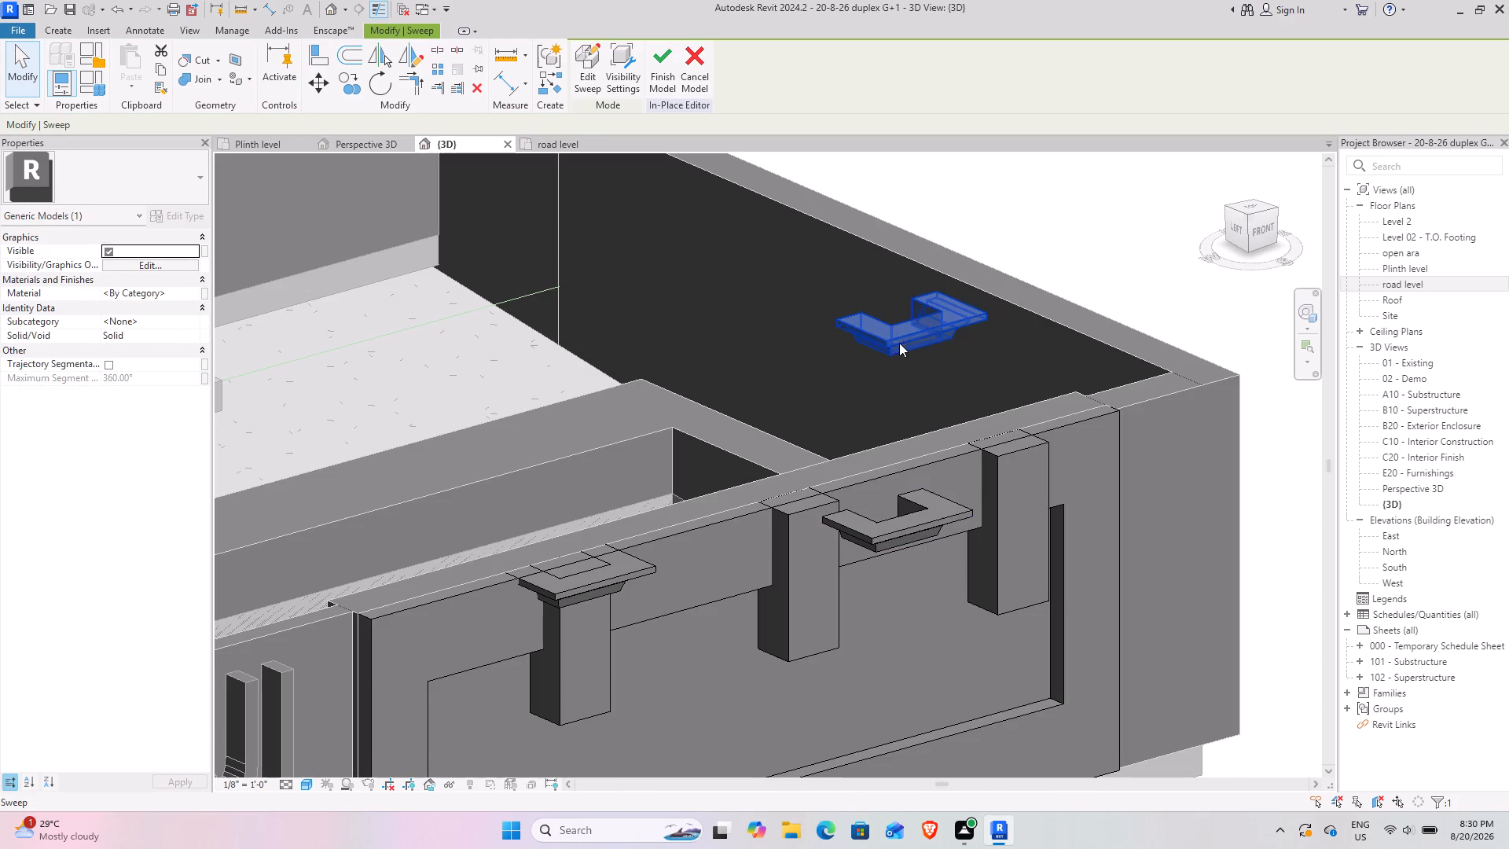
{"action": "left_click", "coordinate": [479, 90]}
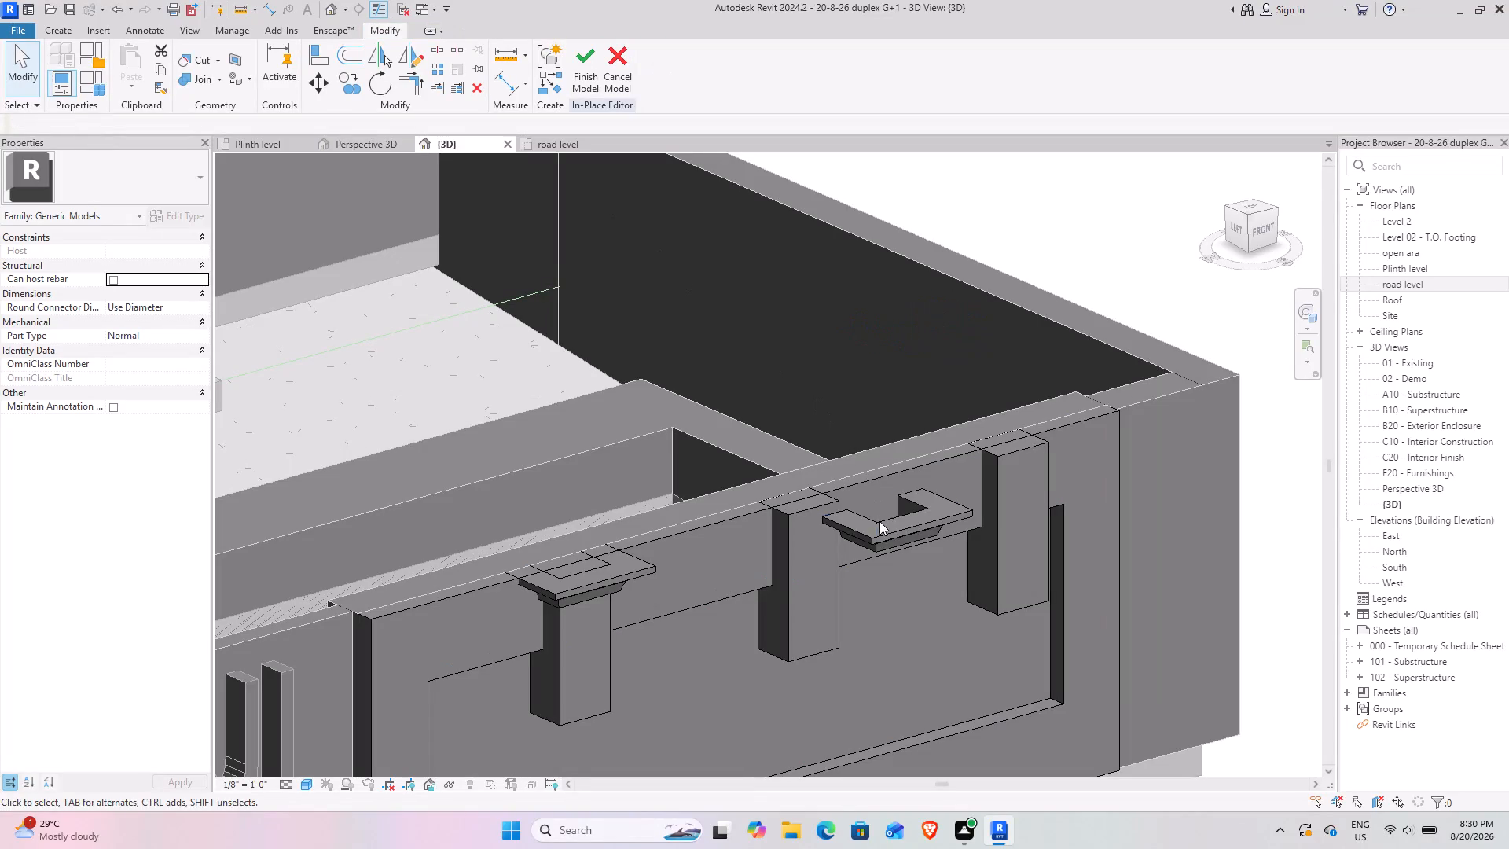
{"action": "left_click", "coordinate": [879, 525]}
{"action": "left_click", "coordinate": [485, 90]}
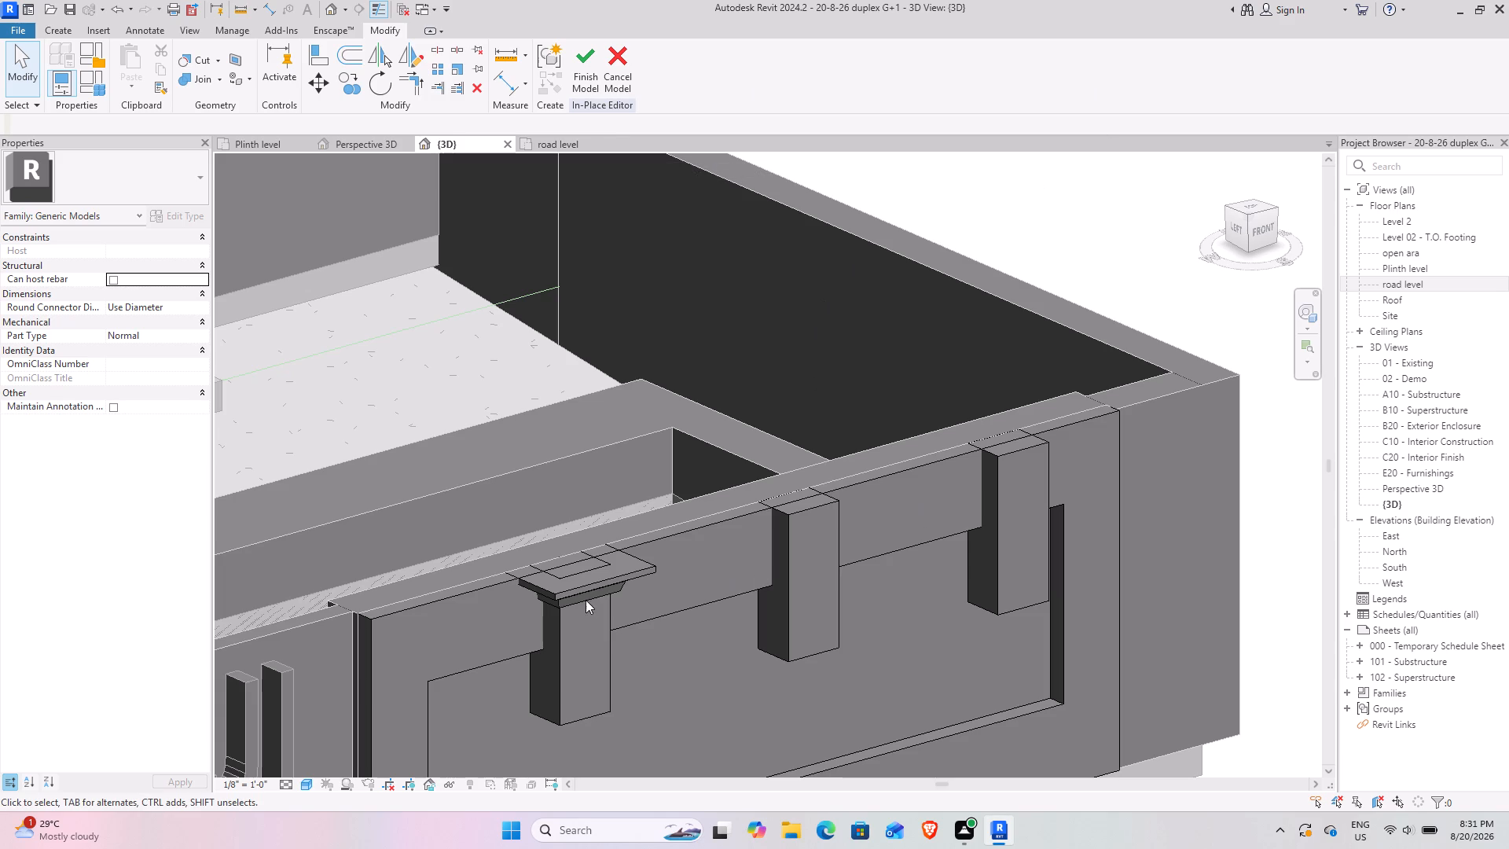
In the front view, copy the cornice of the block nearest the FUJI sign onto the middle and far blocks, aligning top corners.
{"action": "left_click", "coordinate": [620, 574]}
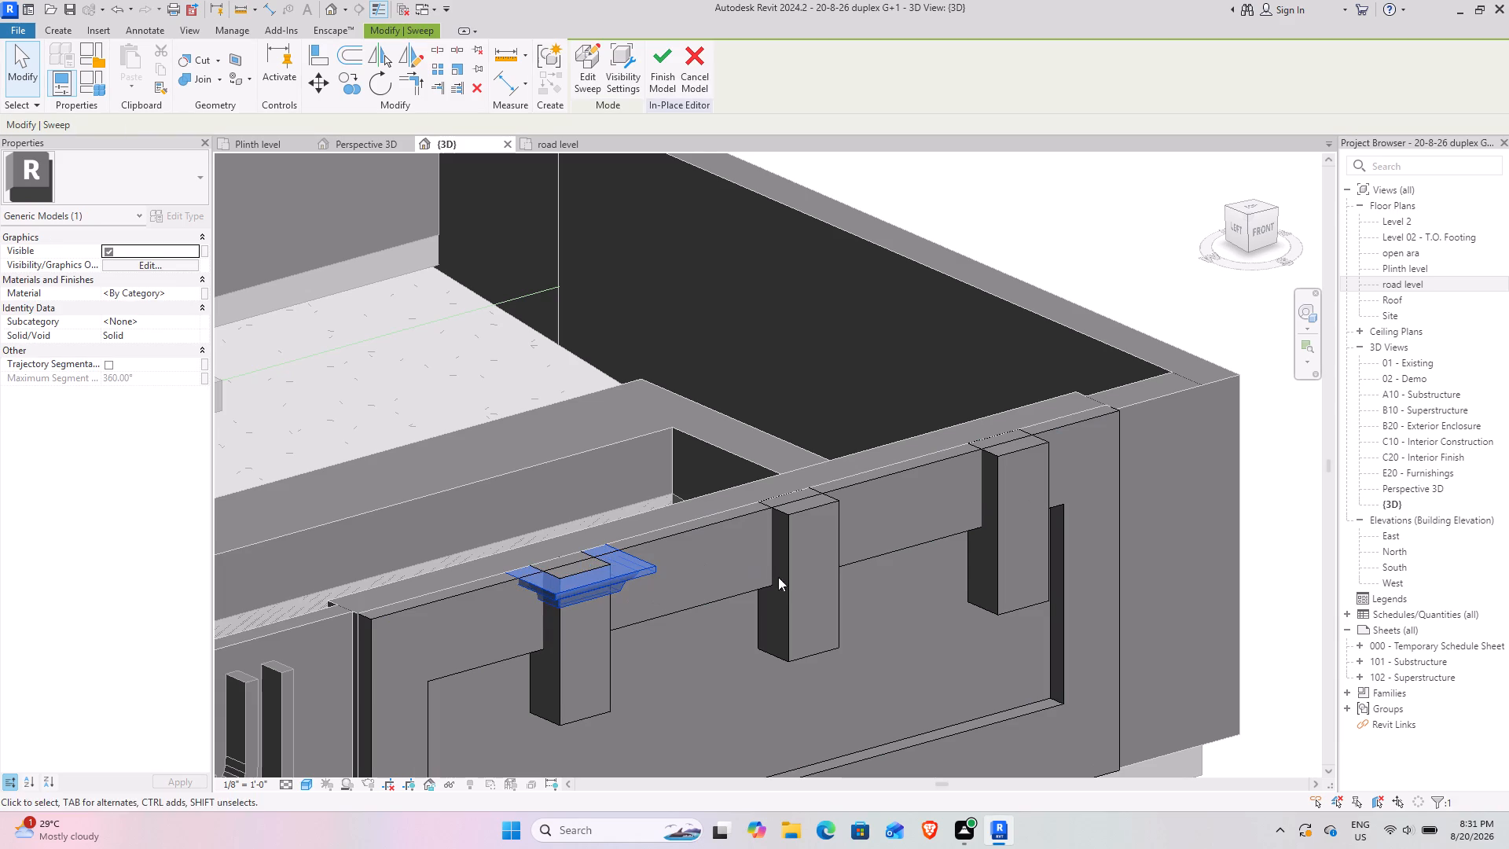
{"action": "middle_click_drag", "start_coordinate": [770, 590], "coordinate": [609, 469], "text": "shift"}
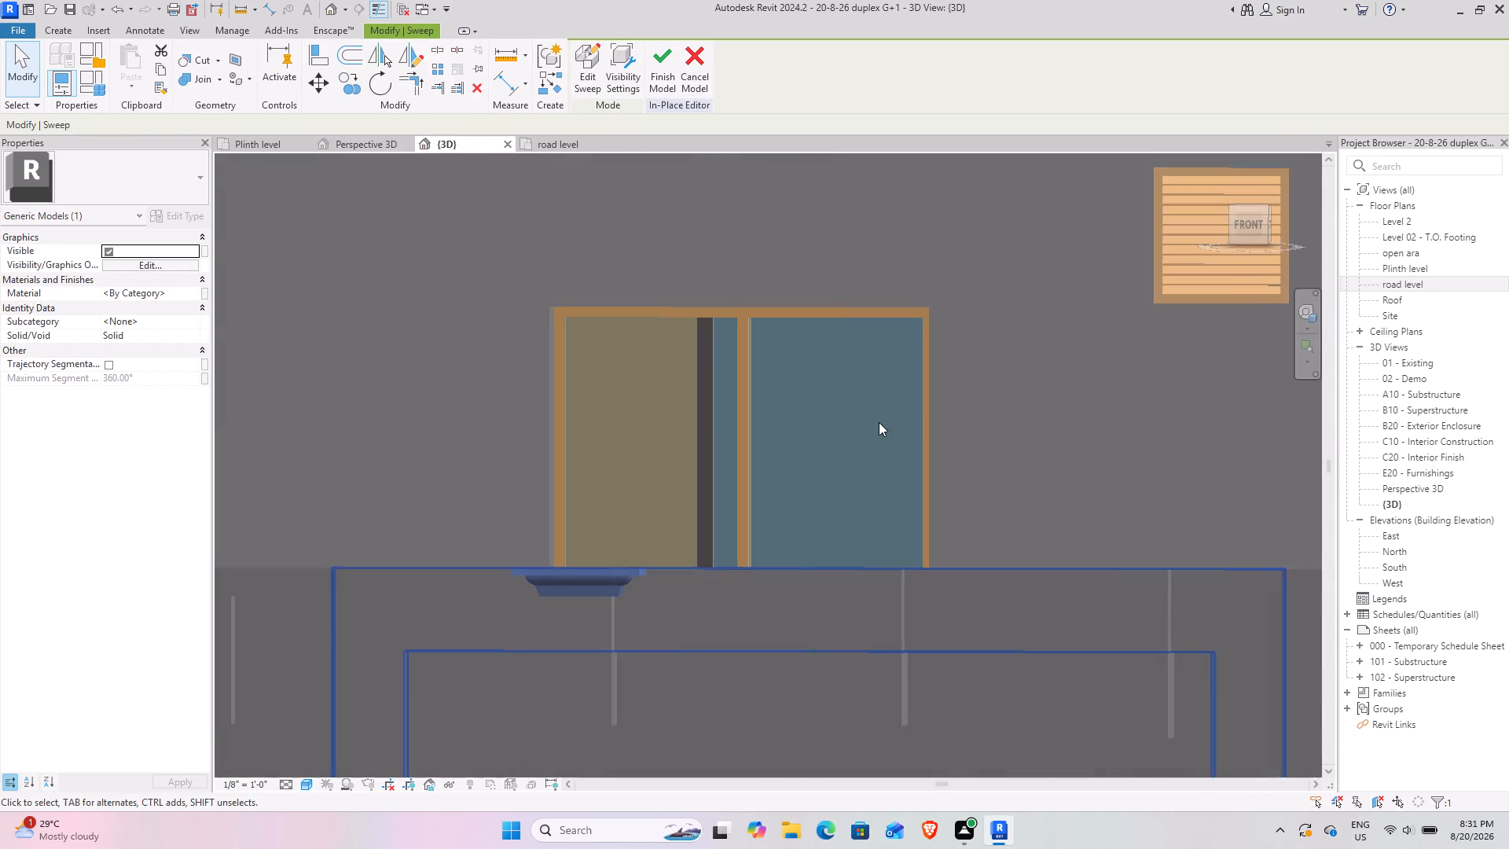
{"action": "left_click", "coordinate": [1254, 223]}
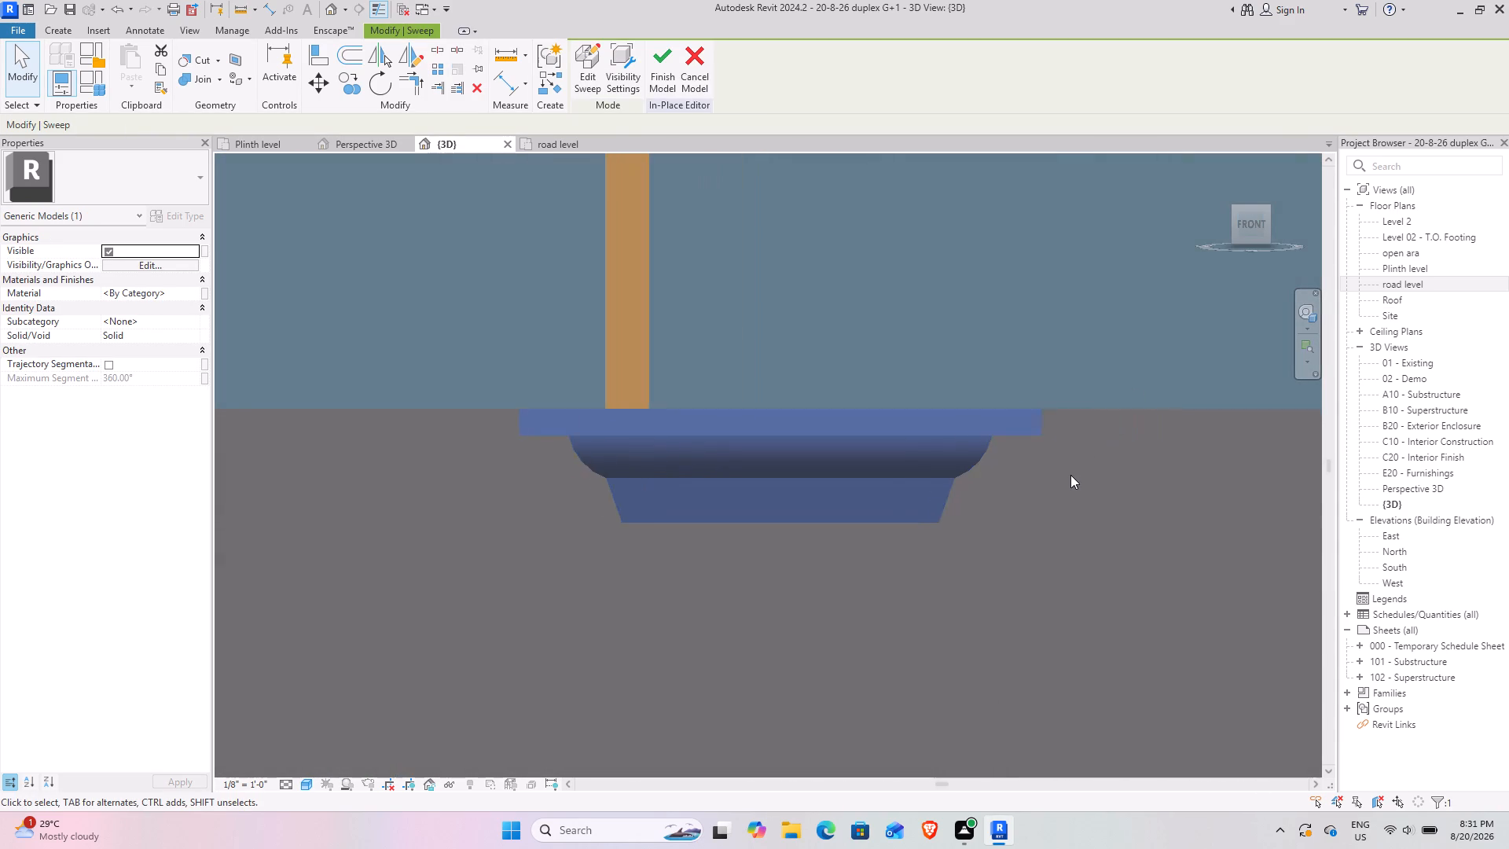
{"action": "scroll", "coordinate": [1070, 475], "scroll_direction": "down", "scroll_amount": 8}
{"action": "middle_click_drag", "start_coordinate": [1169, 485], "coordinate": [803, 396]}
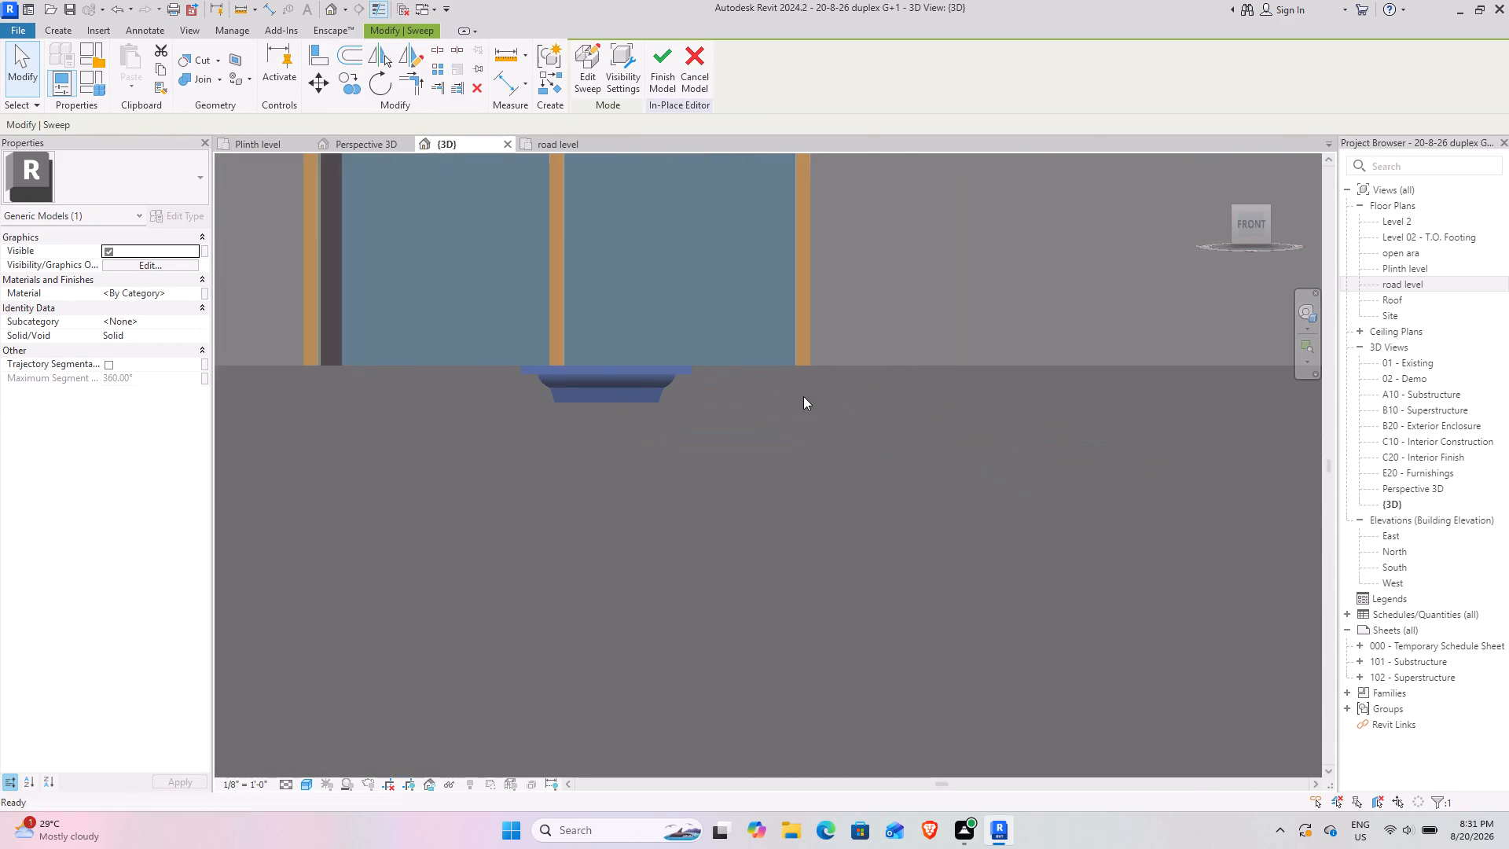
{"action": "middle_click_drag", "start_coordinate": [986, 442], "coordinate": [930, 443]}
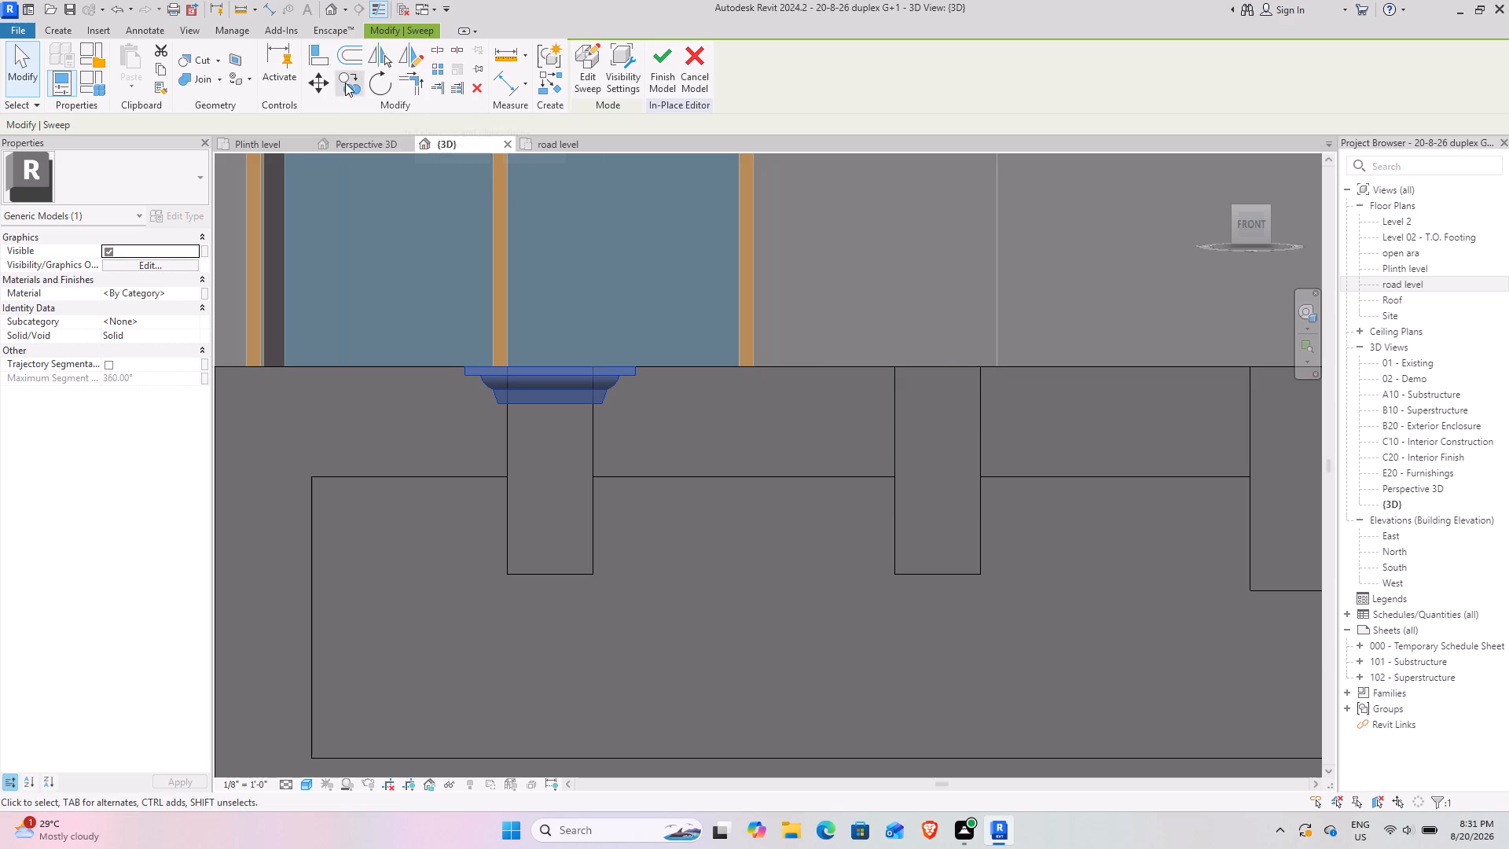
{"action": "left_click", "coordinate": [345, 83]}
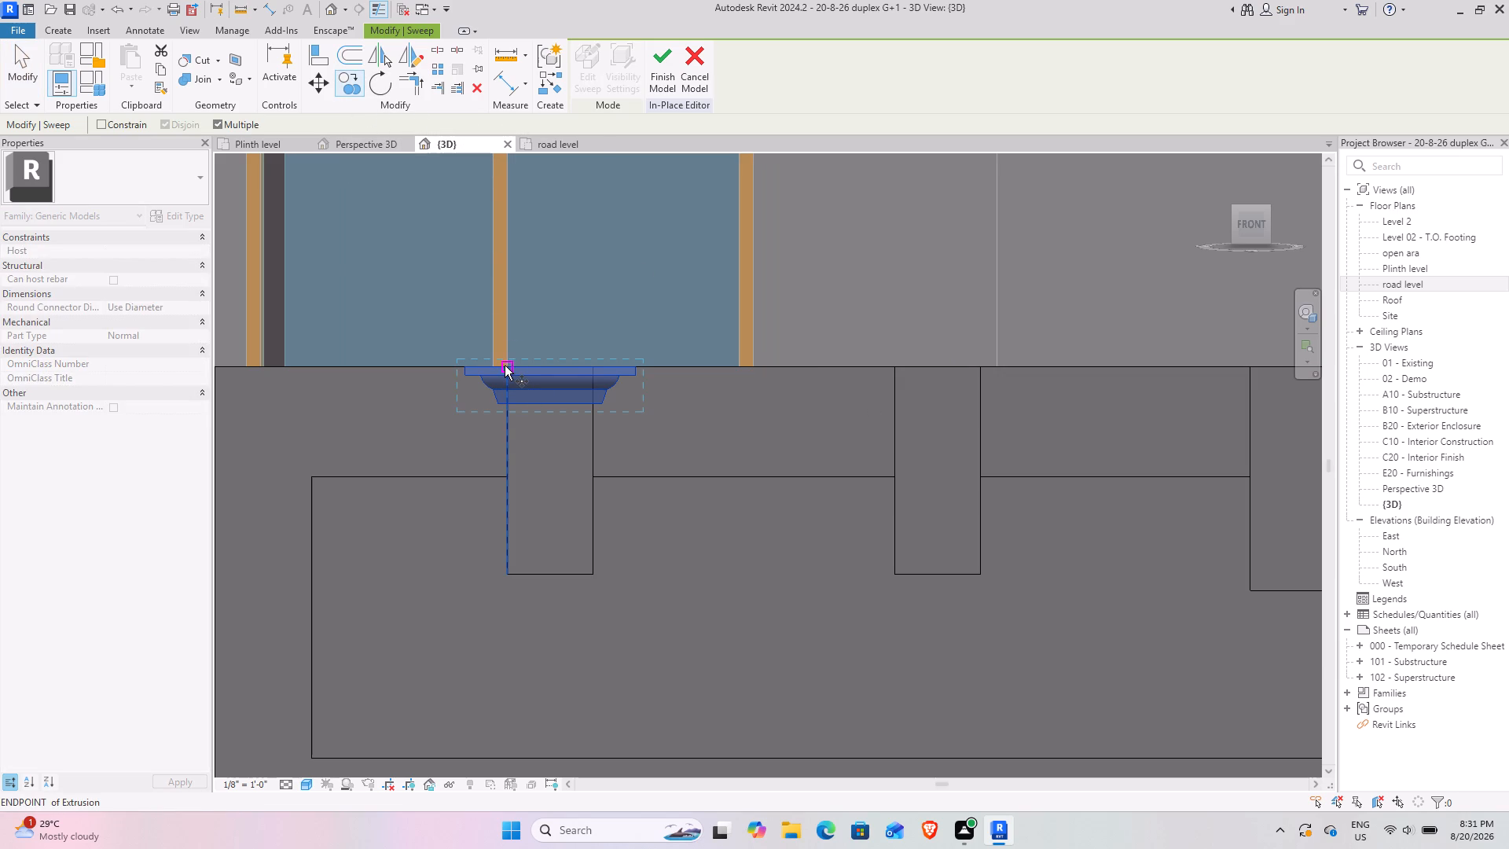
{"action": "left_click", "coordinate": [505, 366]}
{"action": "left_click", "coordinate": [895, 363]}
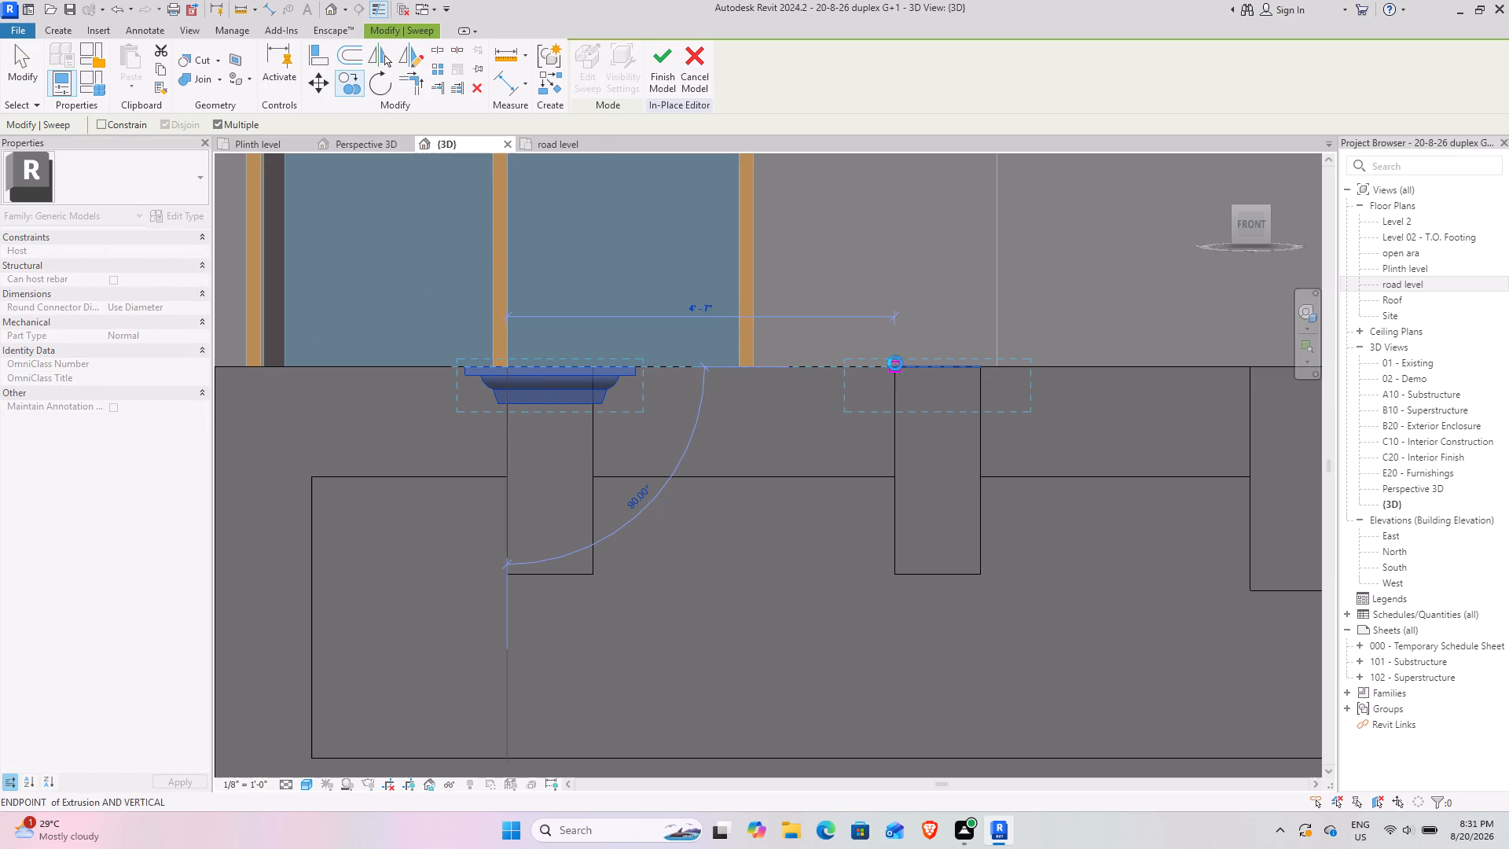
{"action": "middle_click_drag", "start_coordinate": [1067, 405], "coordinate": [703, 403]}
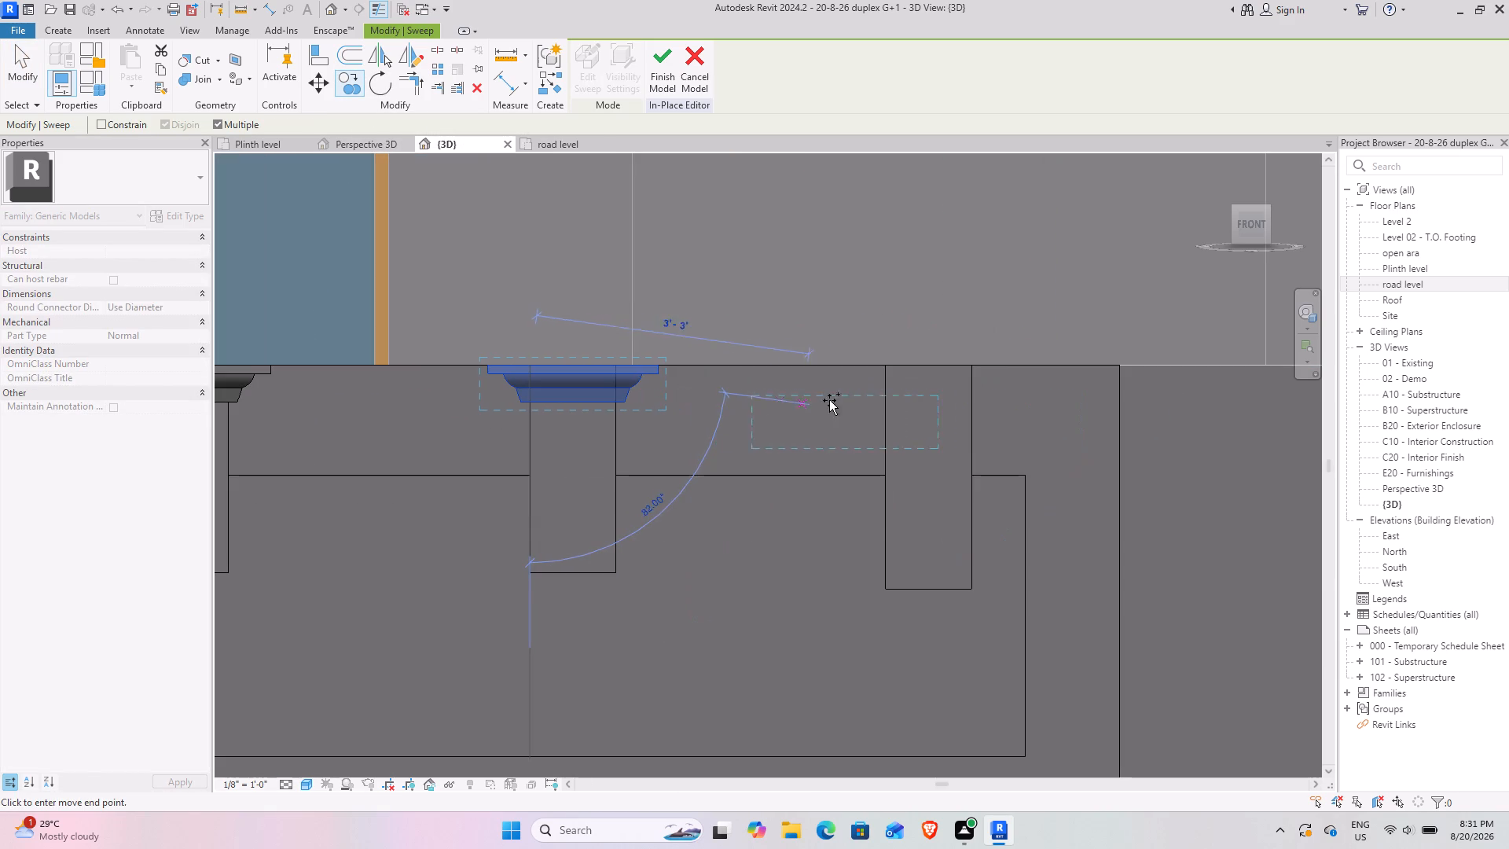
{"action": "left_click", "coordinate": [886, 370]}
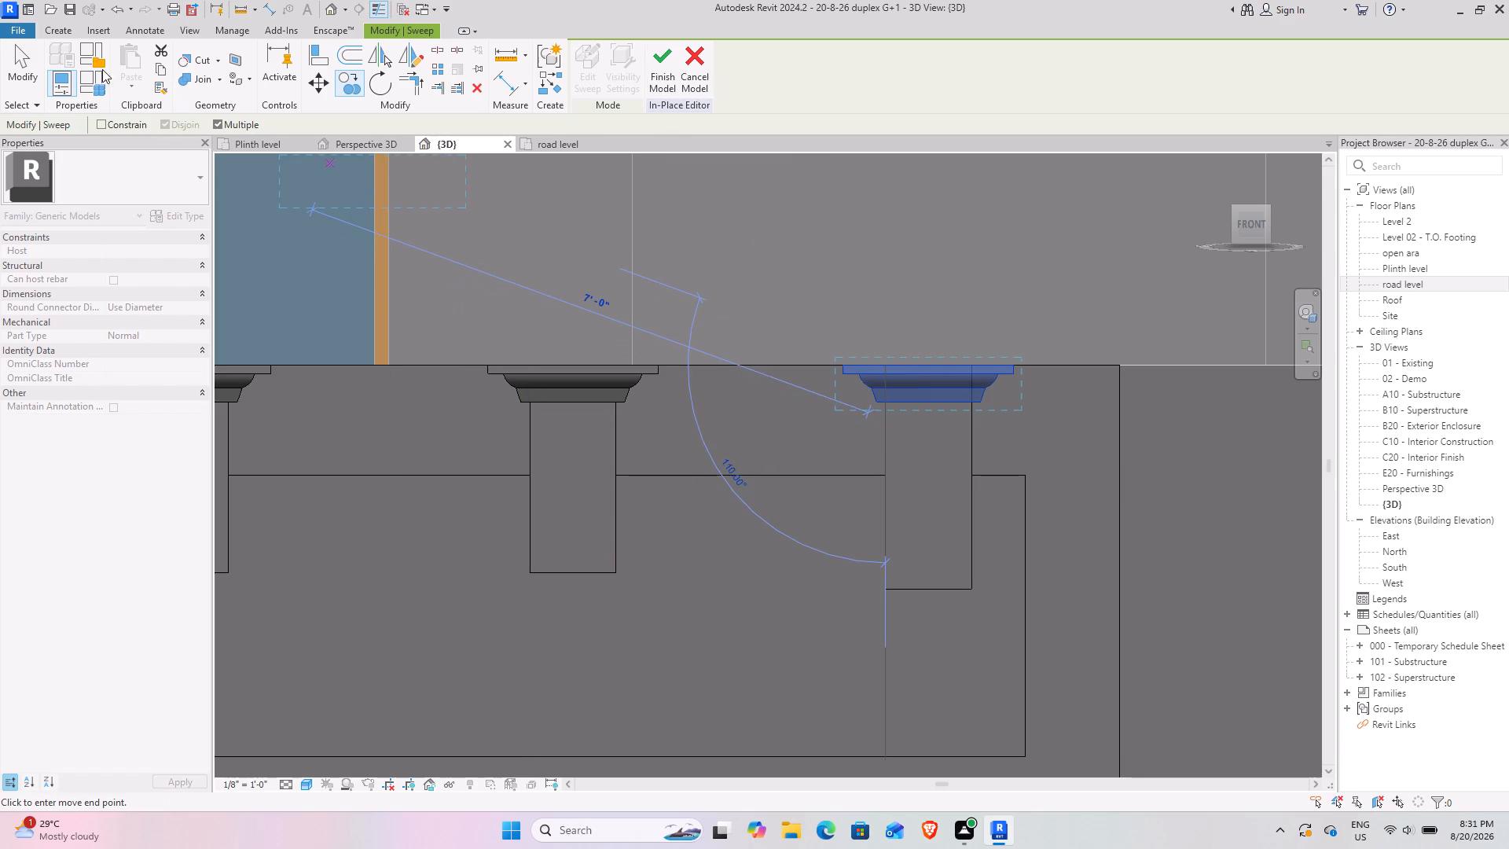
{"action": "left_click", "coordinate": [10, 60]}
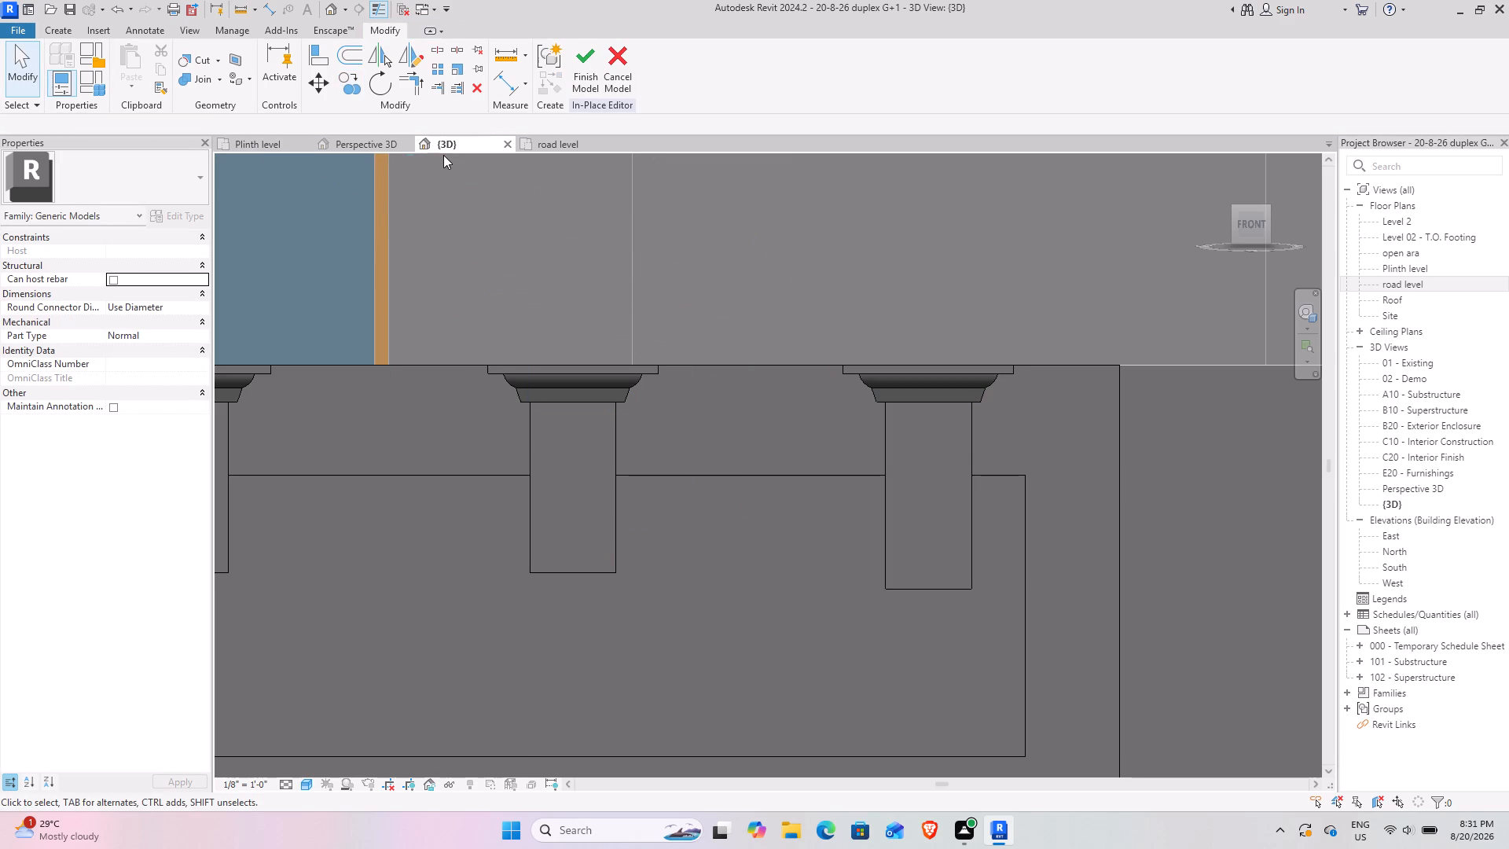
Check the three cornices from an angle and finish the in-place wall model.
{"action": "scroll", "coordinate": [965, 381], "scroll_direction": "down", "scroll_amount": 3}
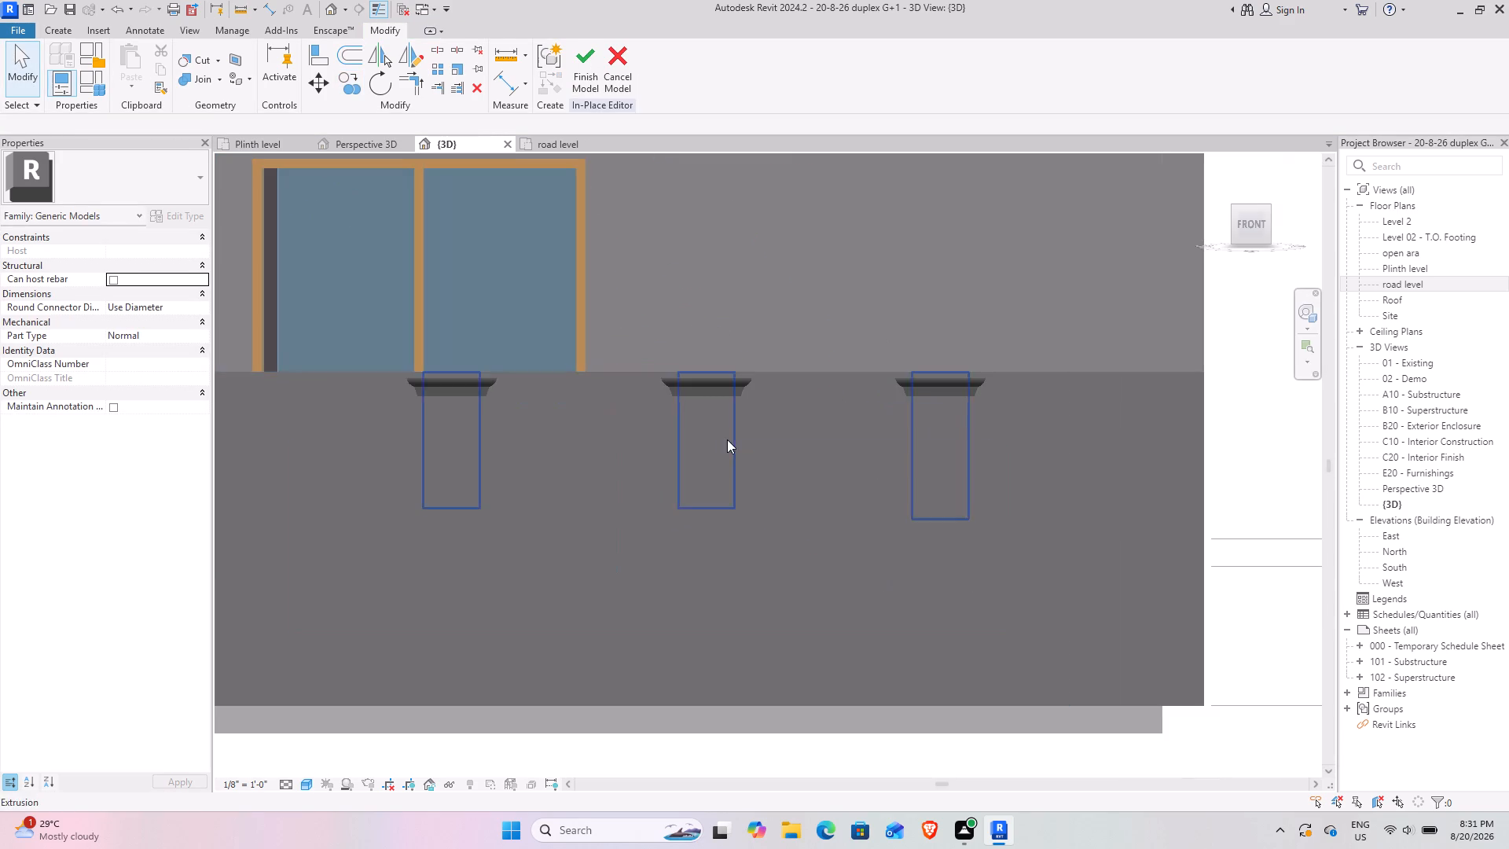
{"action": "middle_click_drag", "start_coordinate": [718, 436], "coordinate": [813, 559], "text": "shift"}
{"action": "middle_click_drag", "start_coordinate": [721, 479], "coordinate": [748, 524], "text": "shift"}
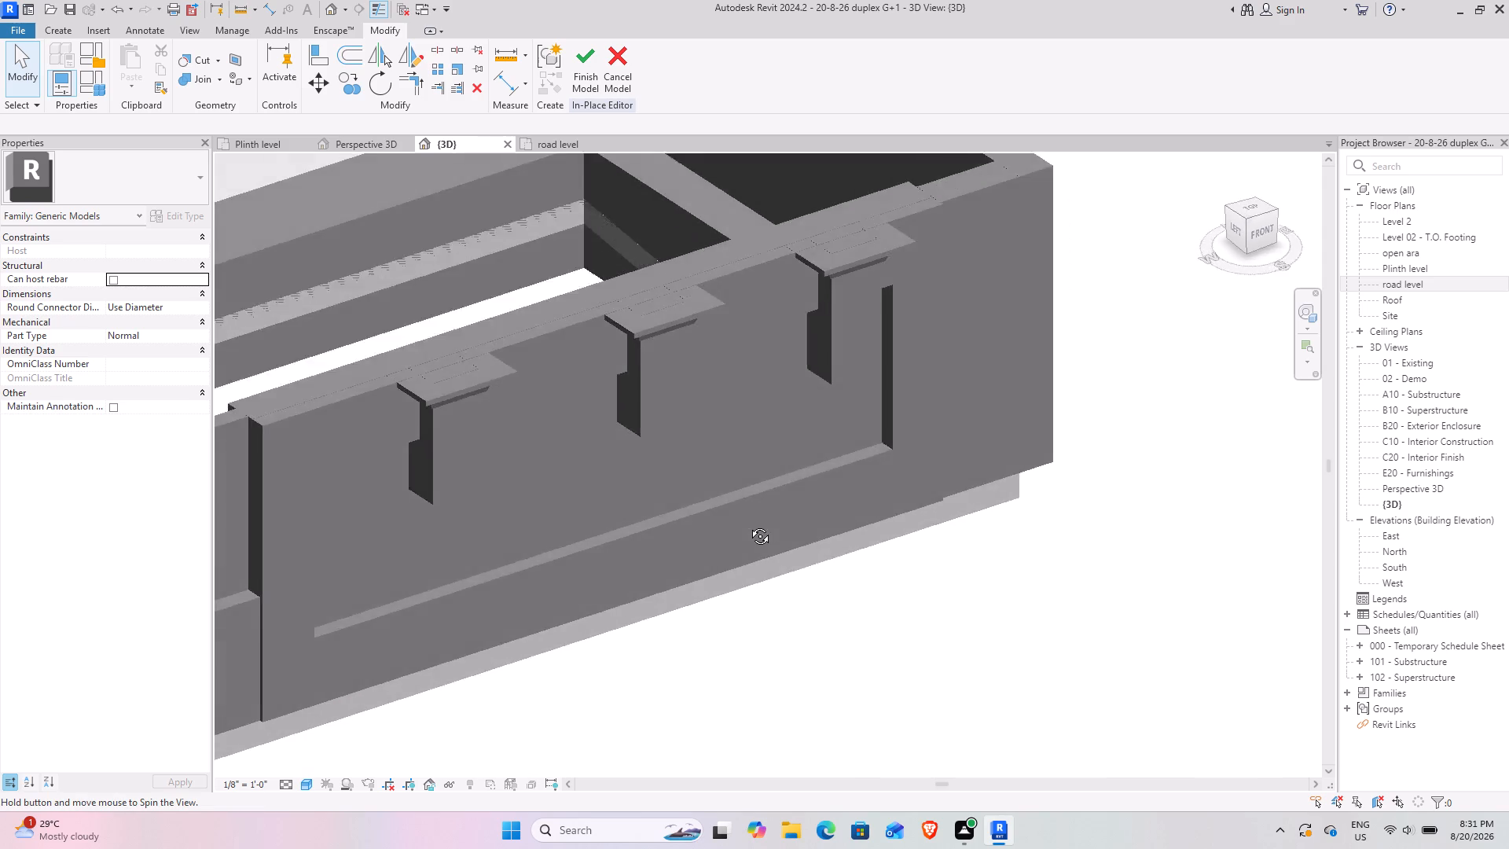
{"action": "middle_click_drag", "start_coordinate": [748, 524], "coordinate": [546, 376], "text": "shift"}
{"action": "scroll", "coordinate": [673, 484], "scroll_direction": "down", "scroll_amount": 2}
{"action": "middle_click_drag", "start_coordinate": [639, 481], "coordinate": [744, 526]}
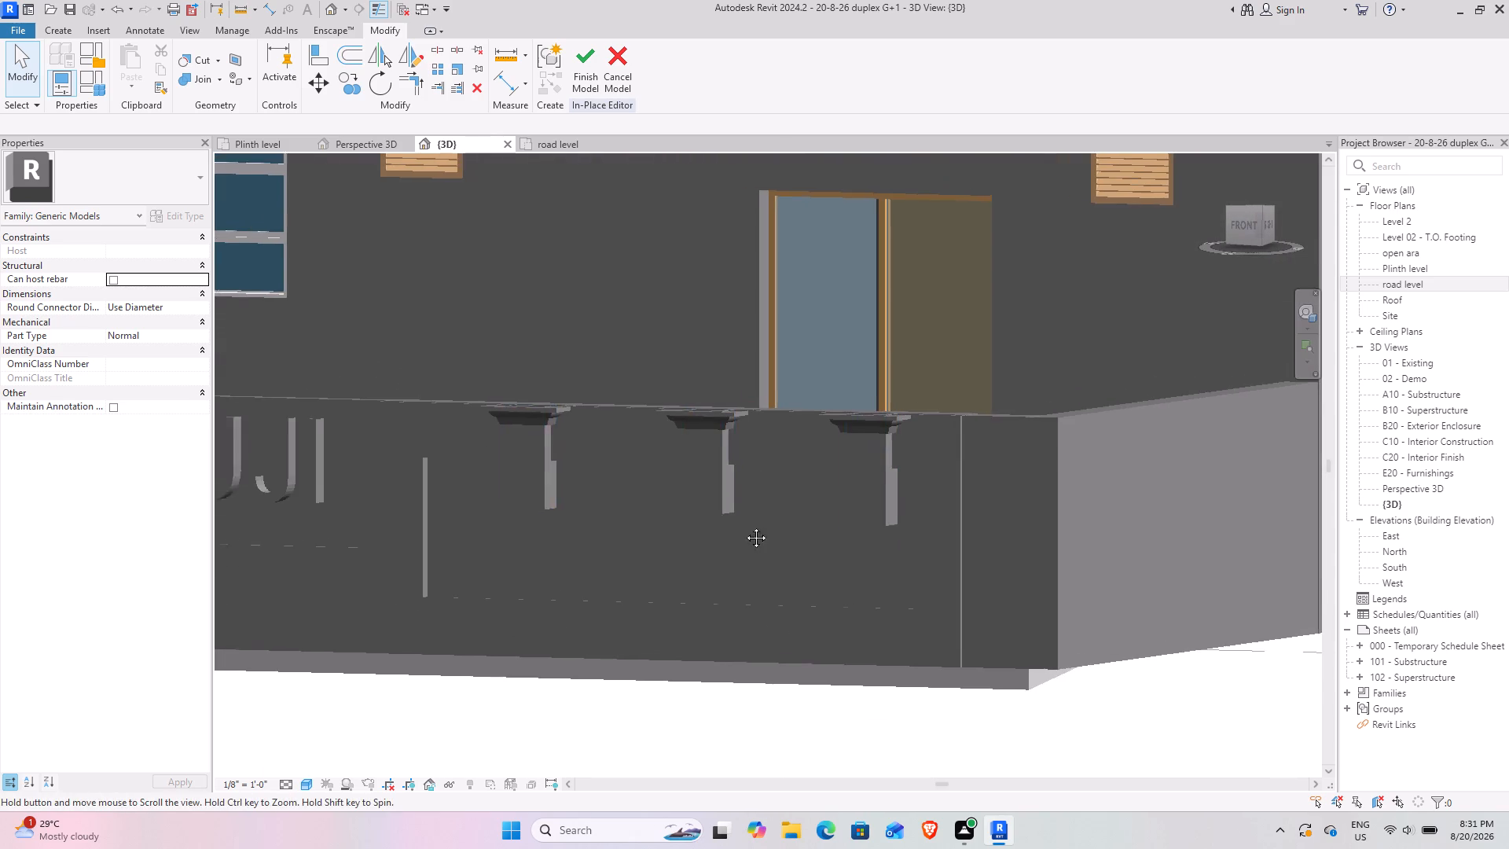
{"action": "middle_click_drag", "start_coordinate": [744, 526], "coordinate": [774, 538]}
{"action": "left_click", "coordinate": [578, 62]}
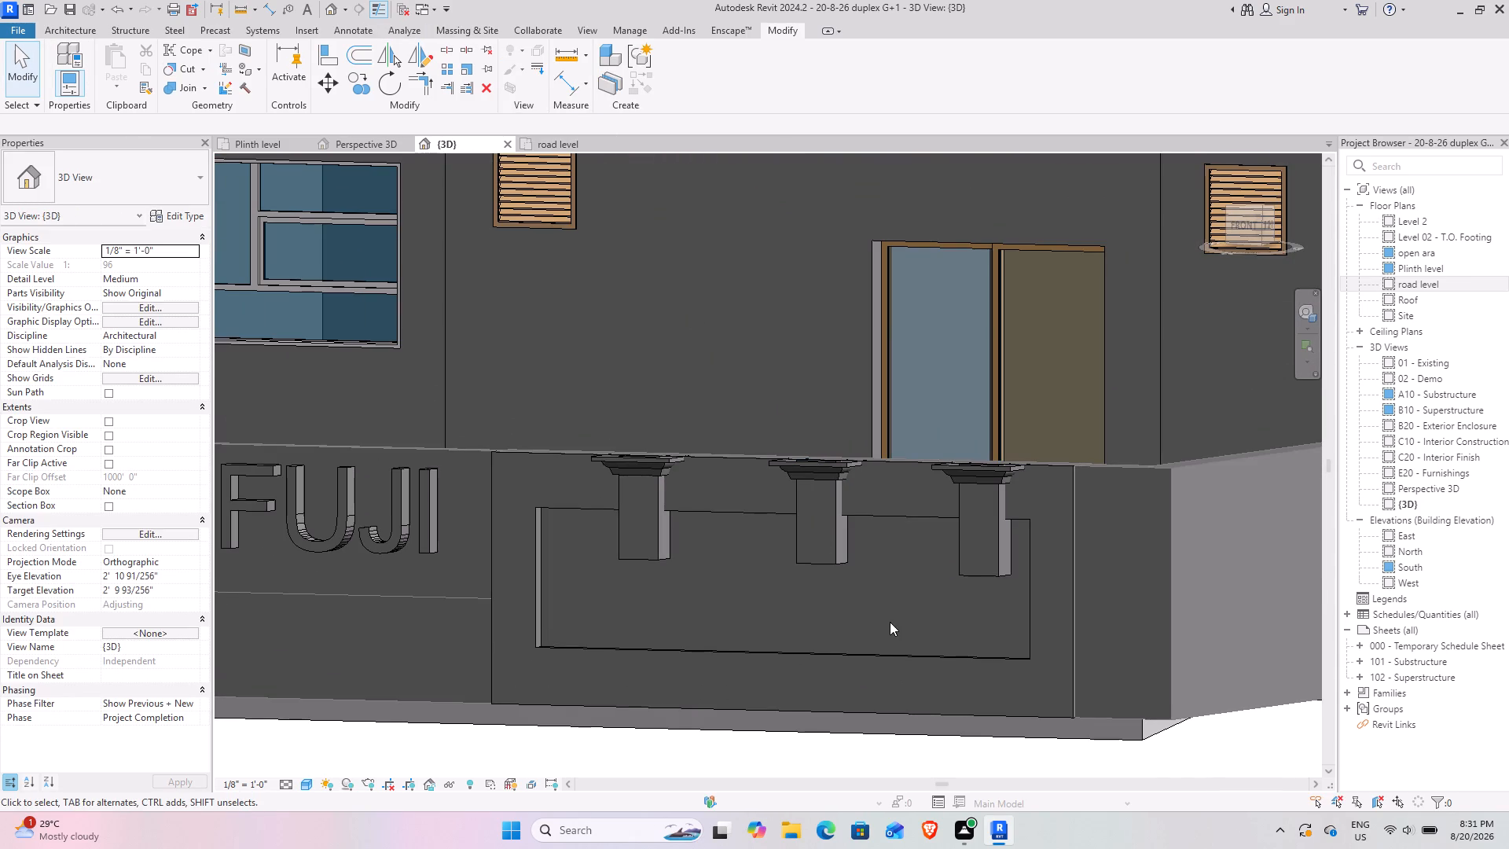
Examine the finished boundary wall with its block cornices and FUJI sign, up close and in the context of the whole house.
{"action": "scroll", "coordinate": [890, 622], "scroll_direction": "down", "scroll_amount": 3}
{"action": "middle_click_drag", "start_coordinate": [844, 606], "coordinate": [1007, 496]}
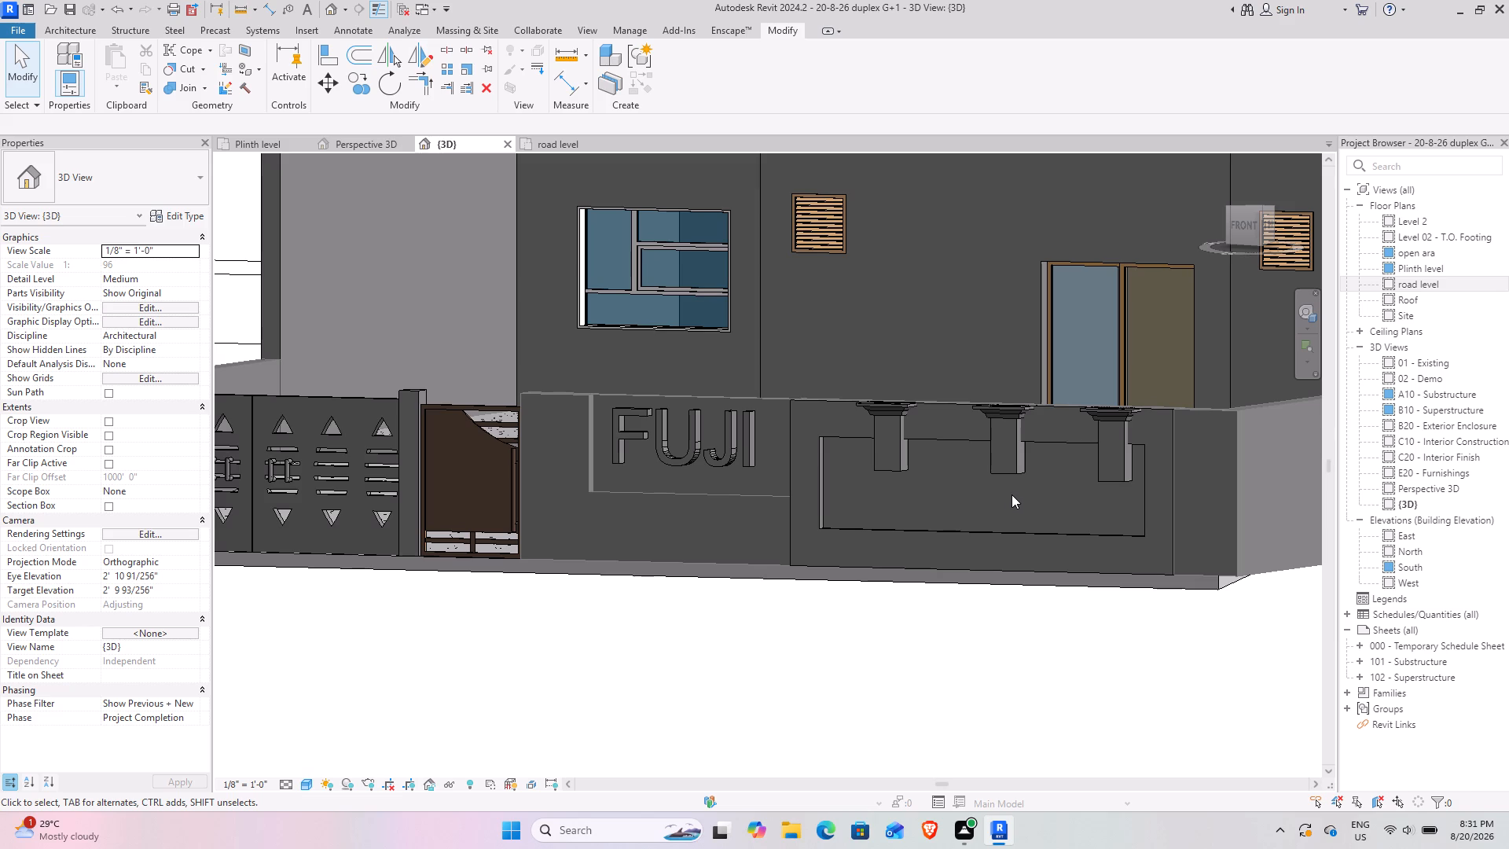
{"action": "scroll", "coordinate": [867, 631], "scroll_direction": "down", "scroll_amount": 3}
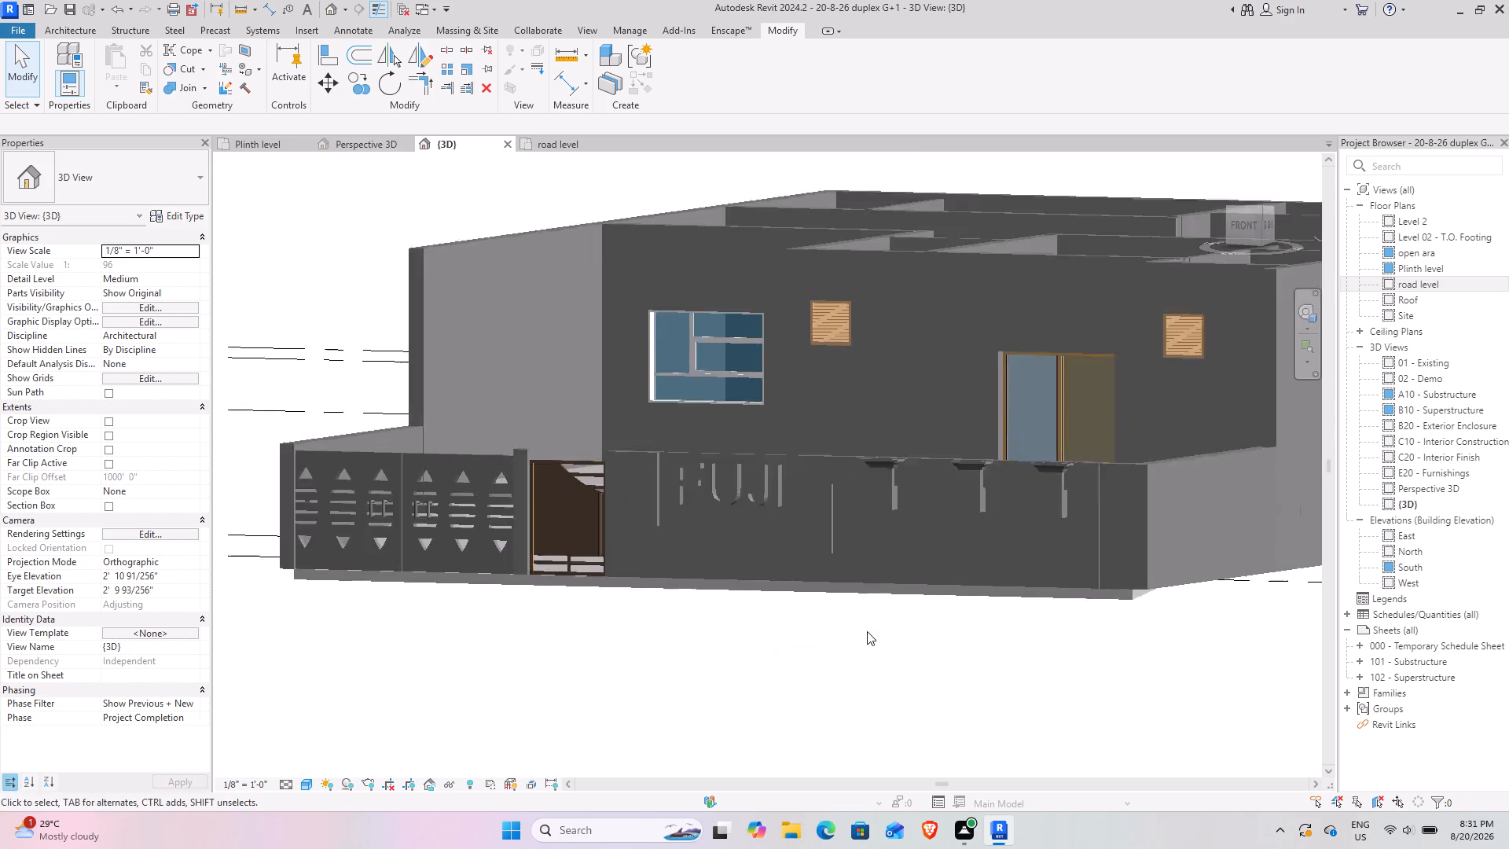
{"action": "middle_click_drag", "start_coordinate": [802, 630], "coordinate": [910, 726], "text": "shift"}
{"action": "middle_click_drag", "start_coordinate": [957, 667], "coordinate": [1092, 667], "text": "shift"}
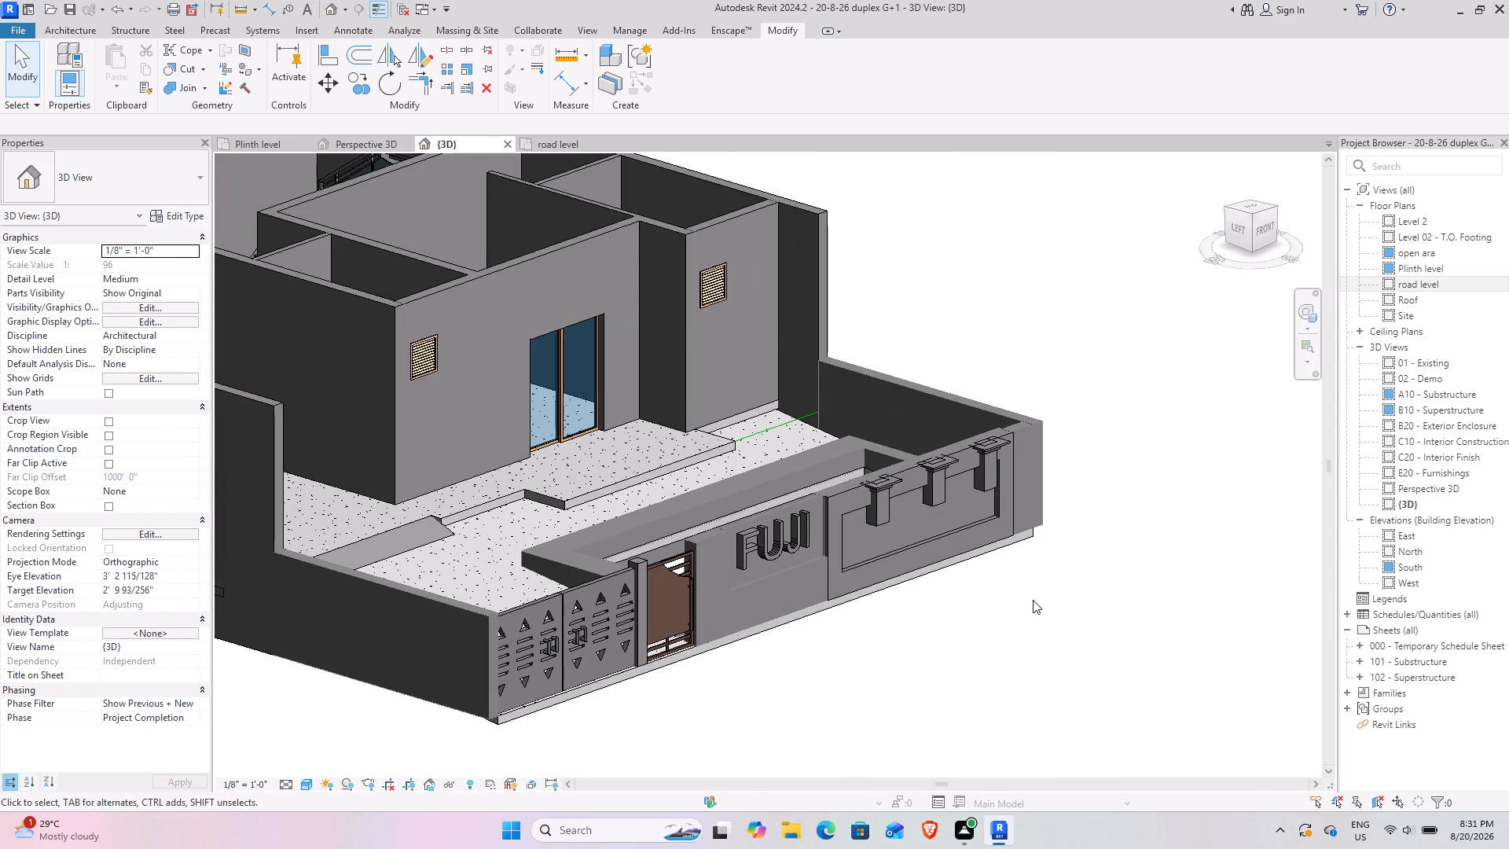
{"action": "middle_click_drag", "start_coordinate": [929, 362], "coordinate": [1102, 294]}
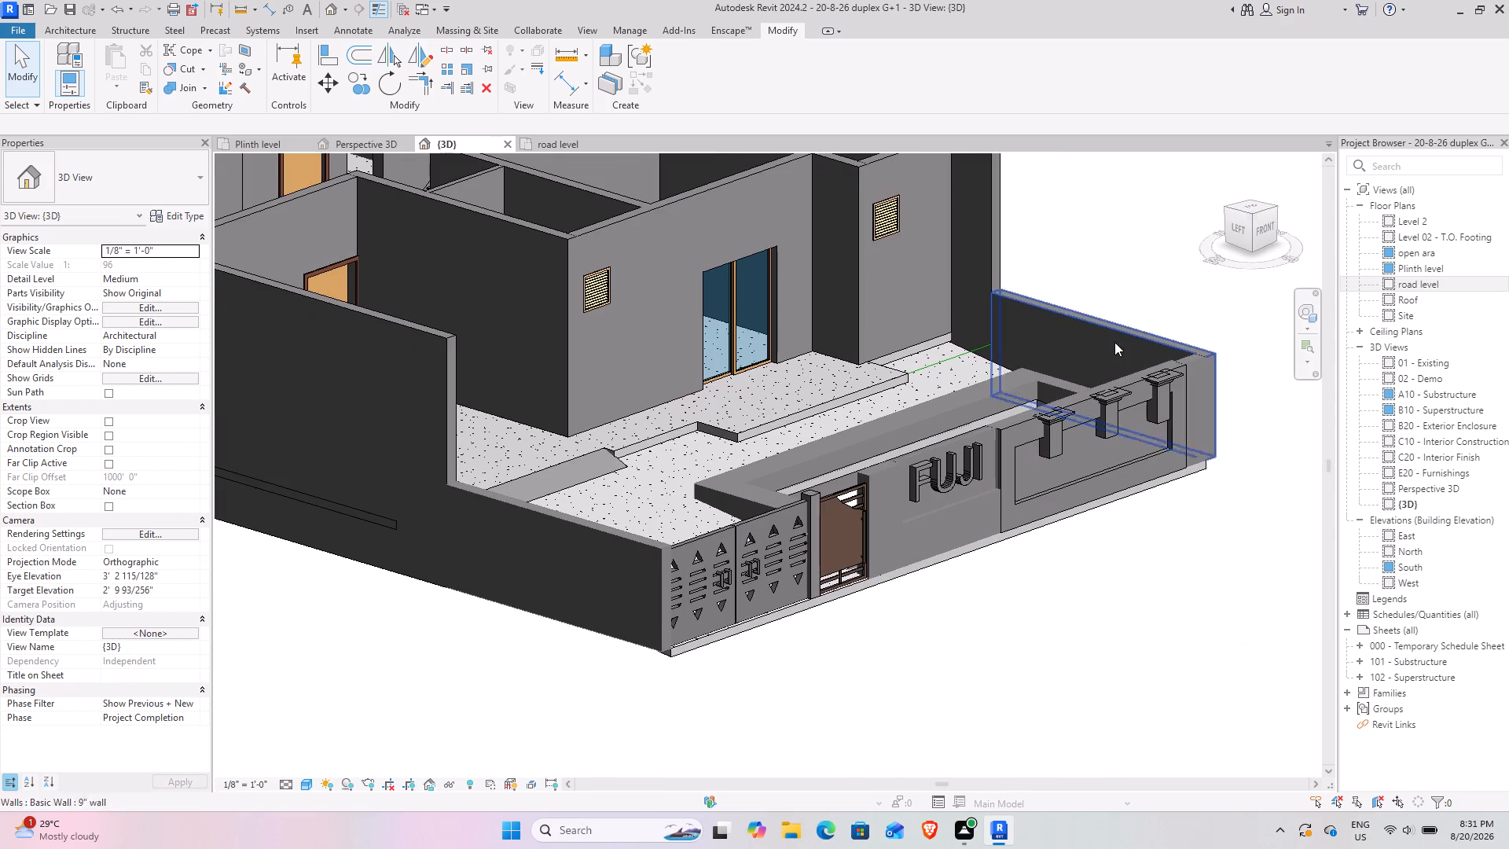
{"action": "middle_click_drag", "start_coordinate": [993, 590], "coordinate": [939, 652]}
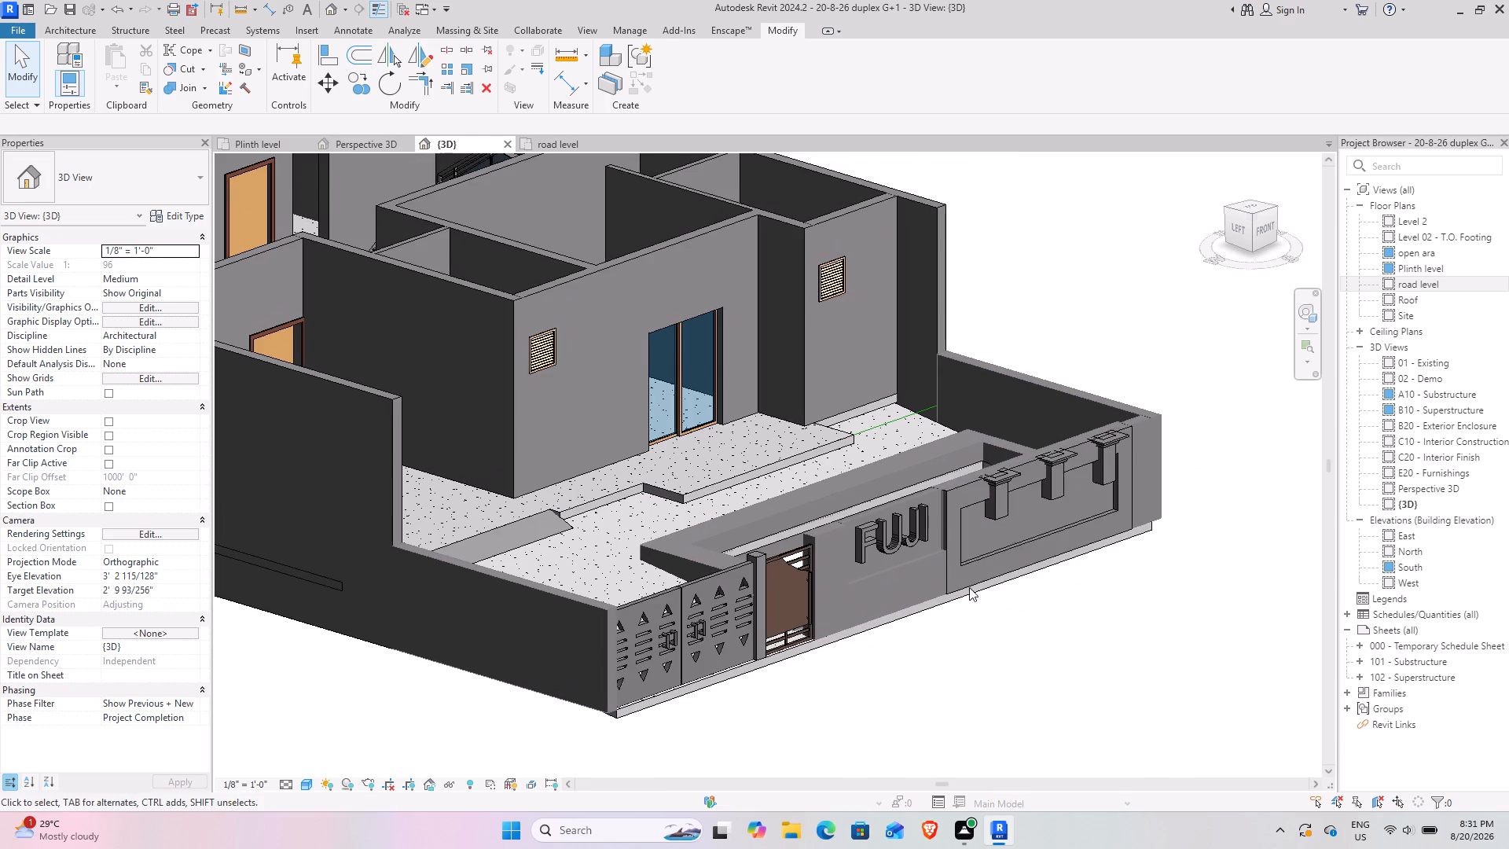
{"action": "scroll", "coordinate": [1070, 505], "scroll_direction": "up", "scroll_amount": 3}
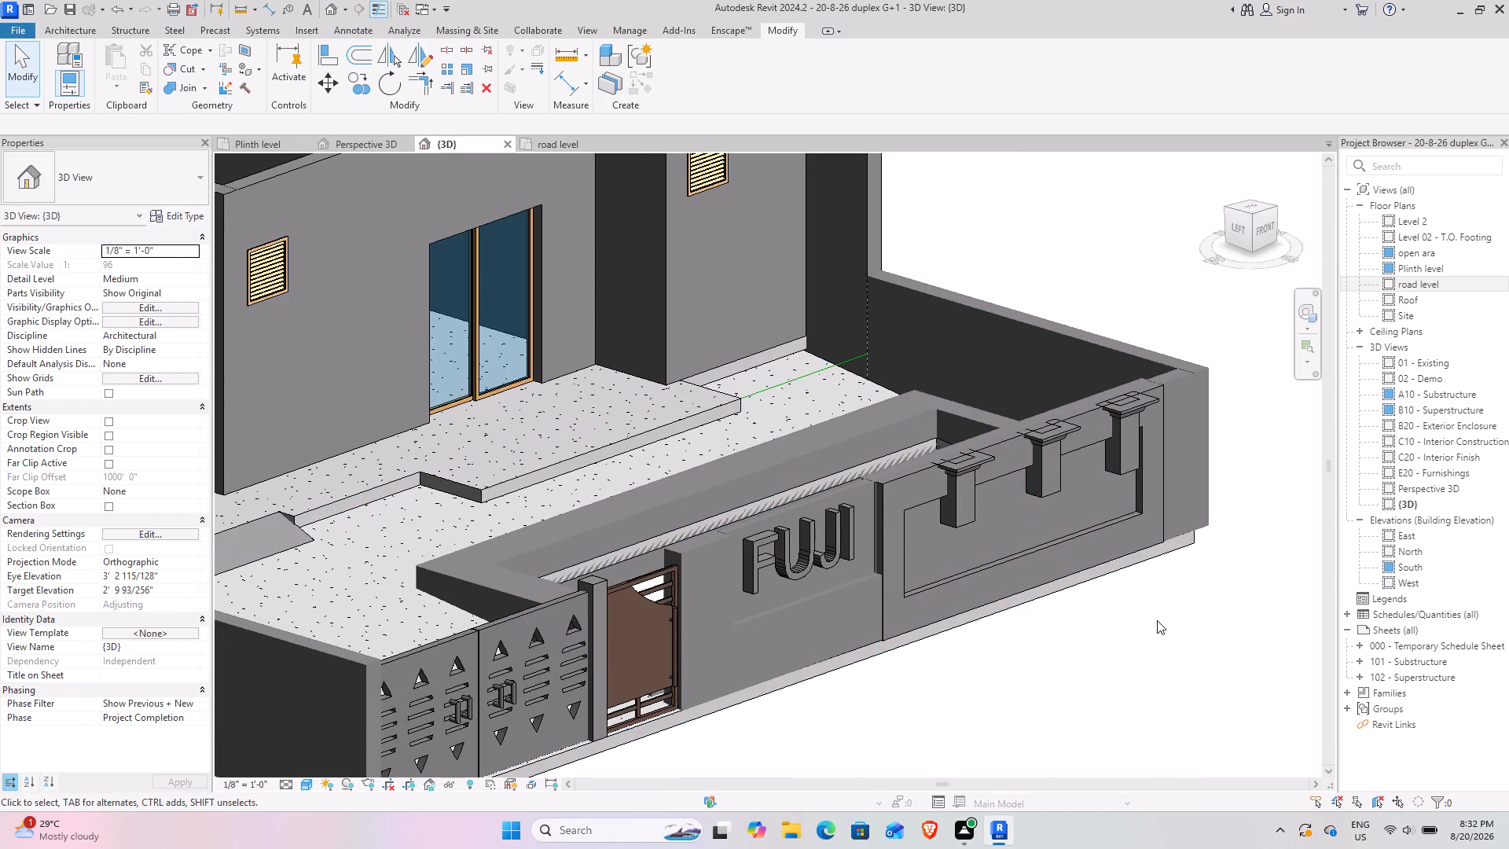
{"action": "scroll", "coordinate": [939, 451], "scroll_direction": "up", "scroll_amount": 4}
{"action": "scroll", "coordinate": [1042, 484], "scroll_direction": "up", "scroll_amount": 3}
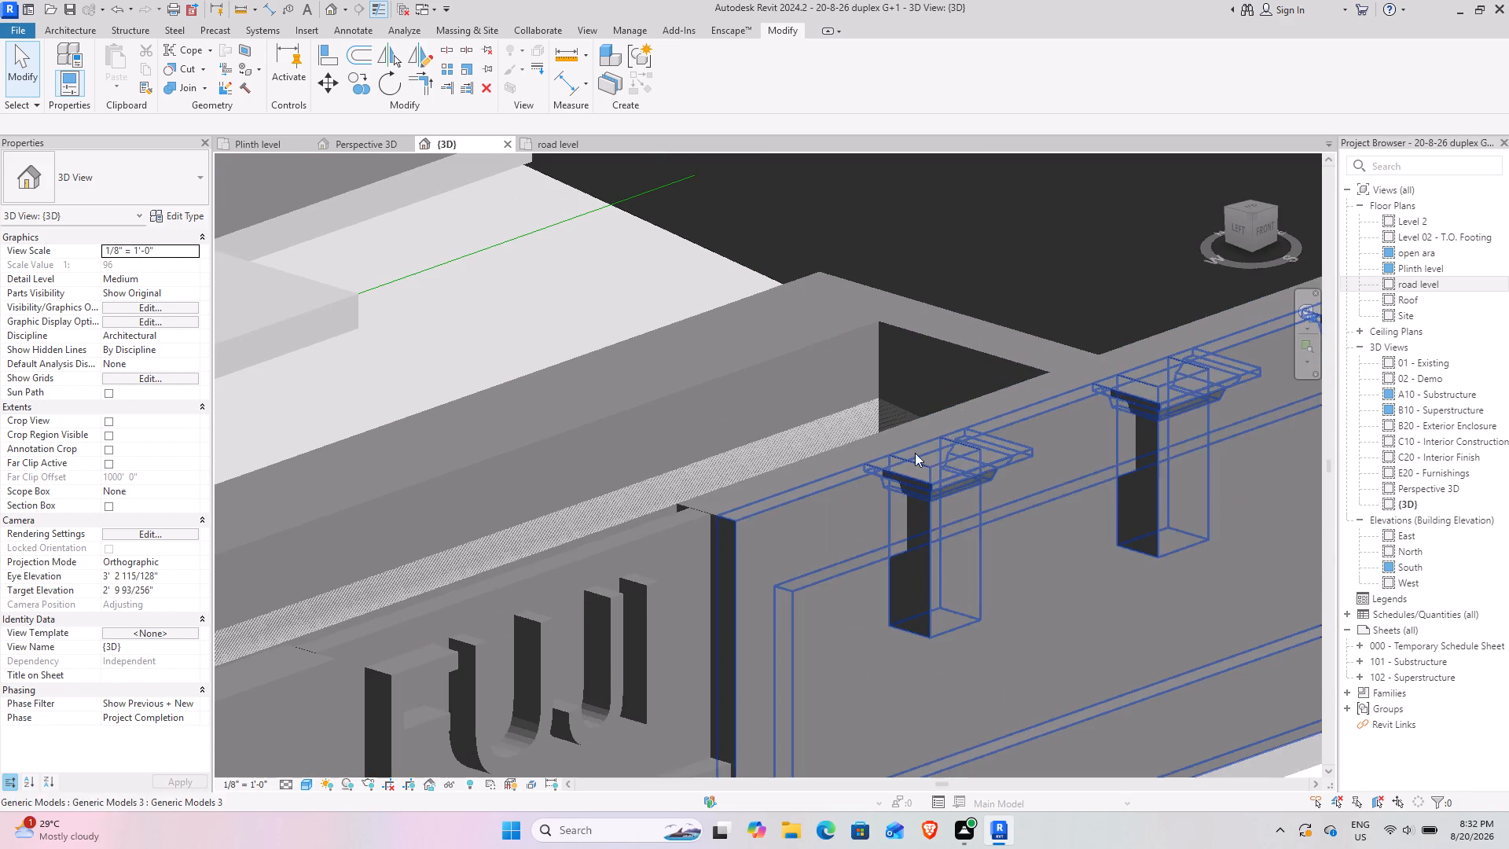
{"action": "scroll", "coordinate": [1022, 458], "scroll_direction": "down", "scroll_amount": 9}
{"action": "middle_click_drag", "start_coordinate": [1150, 421], "coordinate": [1084, 611]}
{"action": "middle_click_drag", "start_coordinate": [939, 436], "coordinate": [1133, 380]}
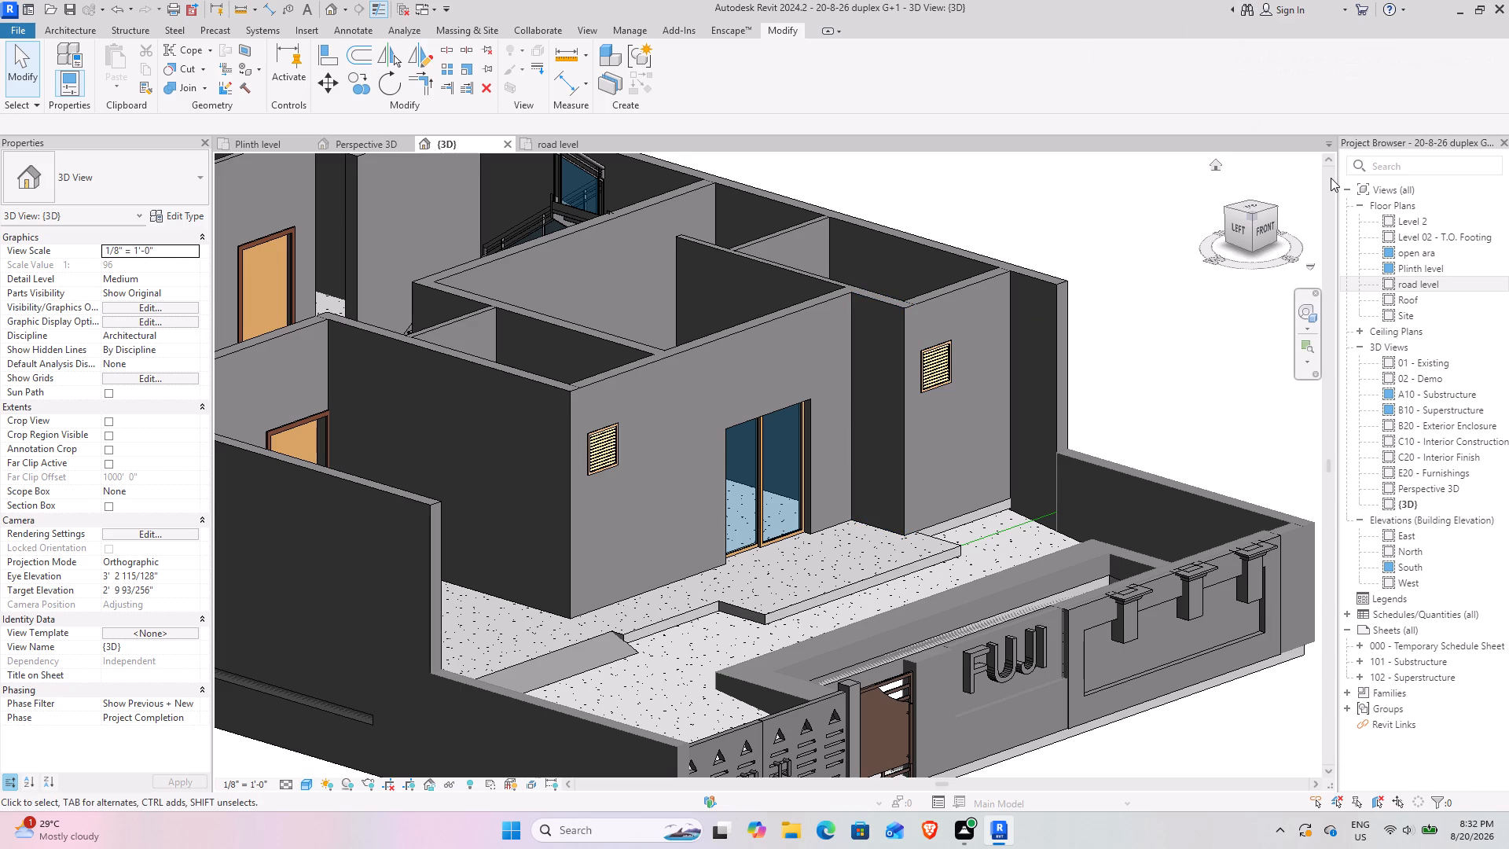
{"action": "scroll", "coordinate": [428, 313], "scroll_direction": "down", "scroll_amount": 5}
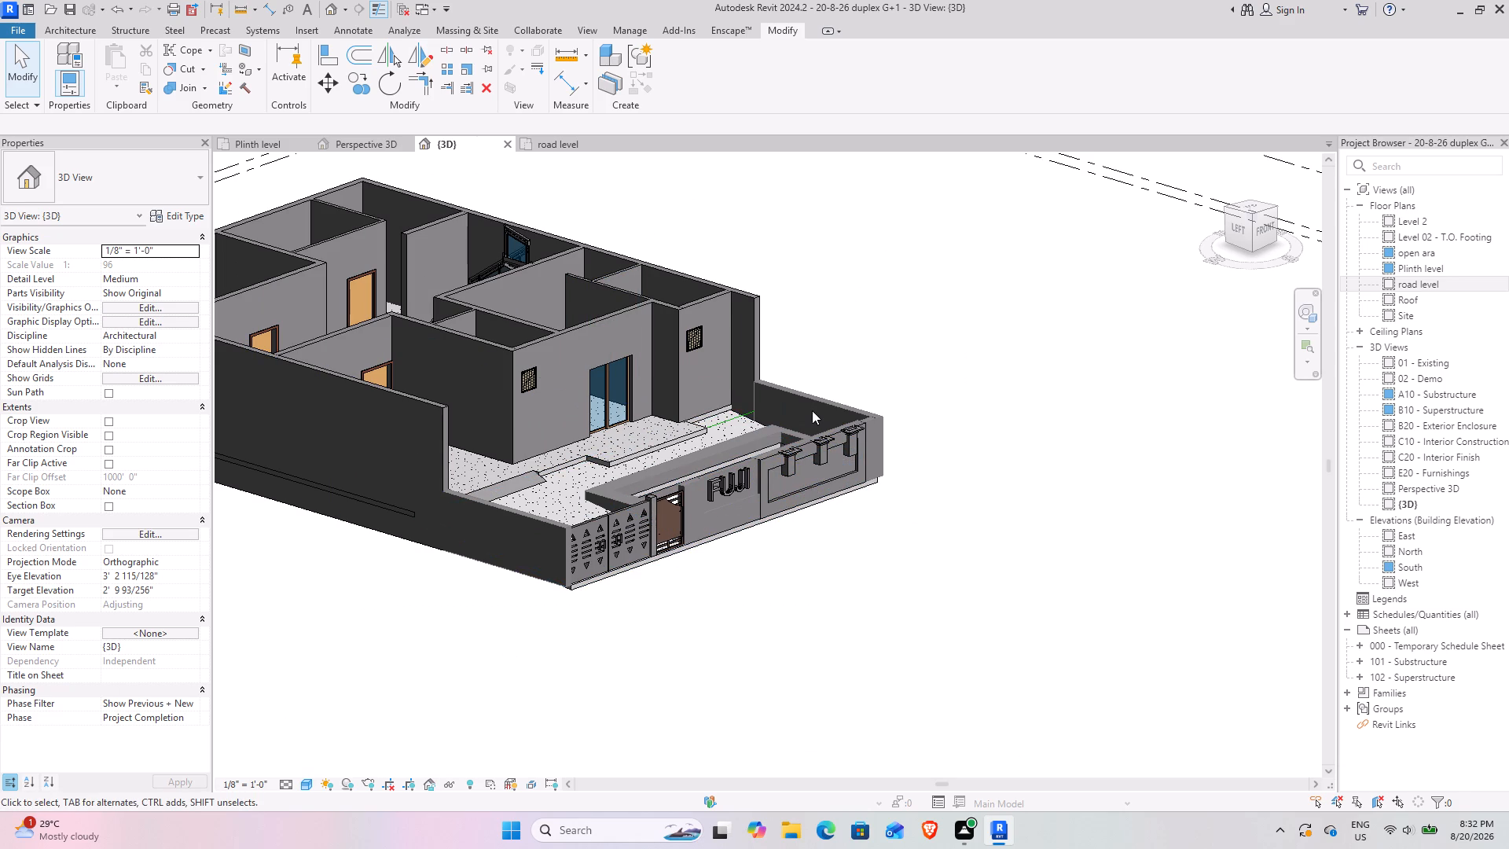
{"action": "scroll", "coordinate": [954, 317], "scroll_direction": "down", "scroll_amount": 3}
{"action": "middle_click_drag", "start_coordinate": [608, 256], "coordinate": [766, 503]}
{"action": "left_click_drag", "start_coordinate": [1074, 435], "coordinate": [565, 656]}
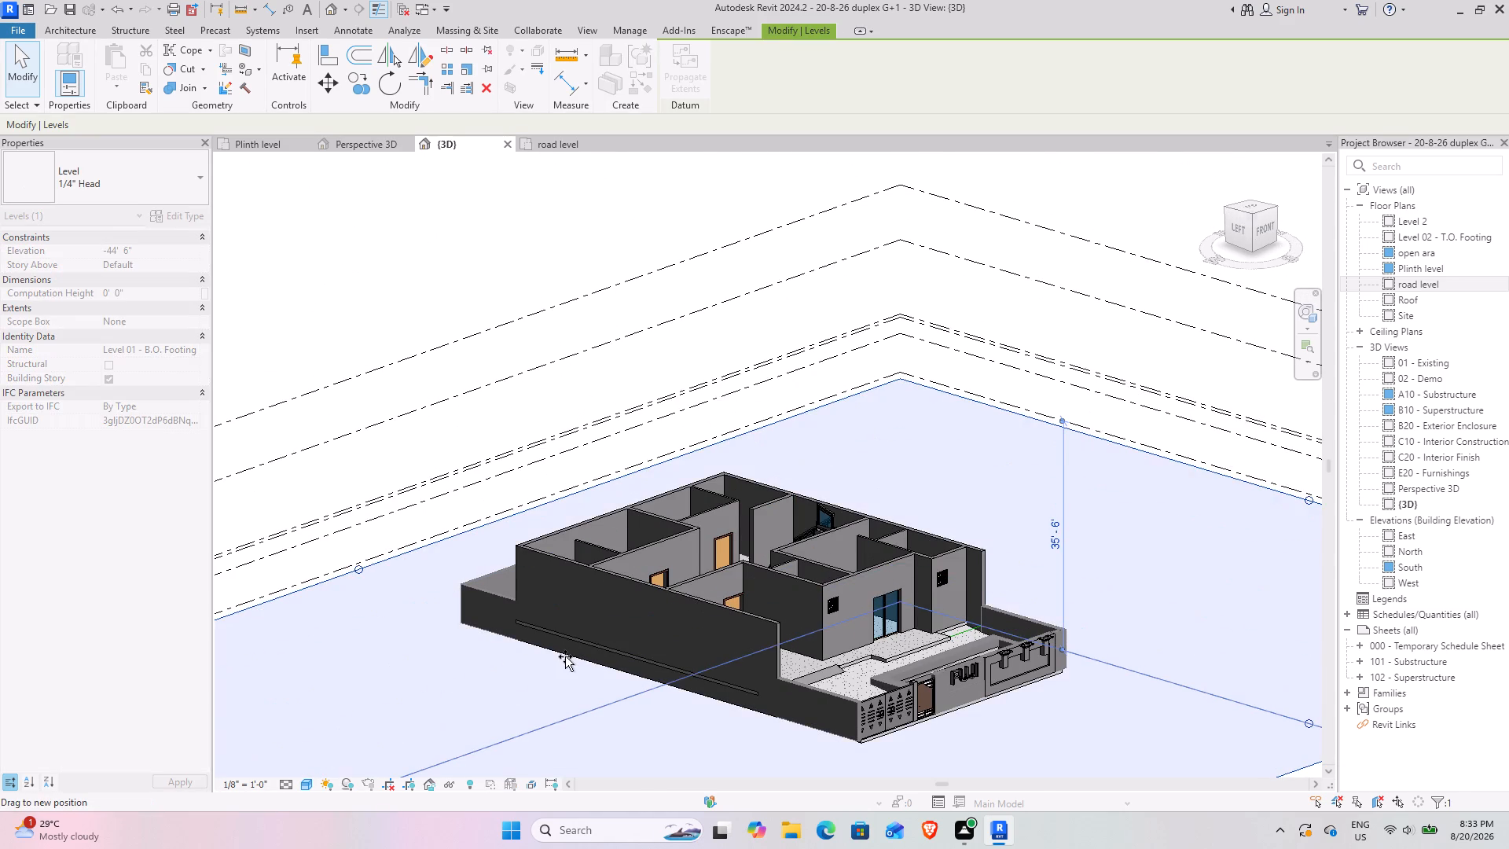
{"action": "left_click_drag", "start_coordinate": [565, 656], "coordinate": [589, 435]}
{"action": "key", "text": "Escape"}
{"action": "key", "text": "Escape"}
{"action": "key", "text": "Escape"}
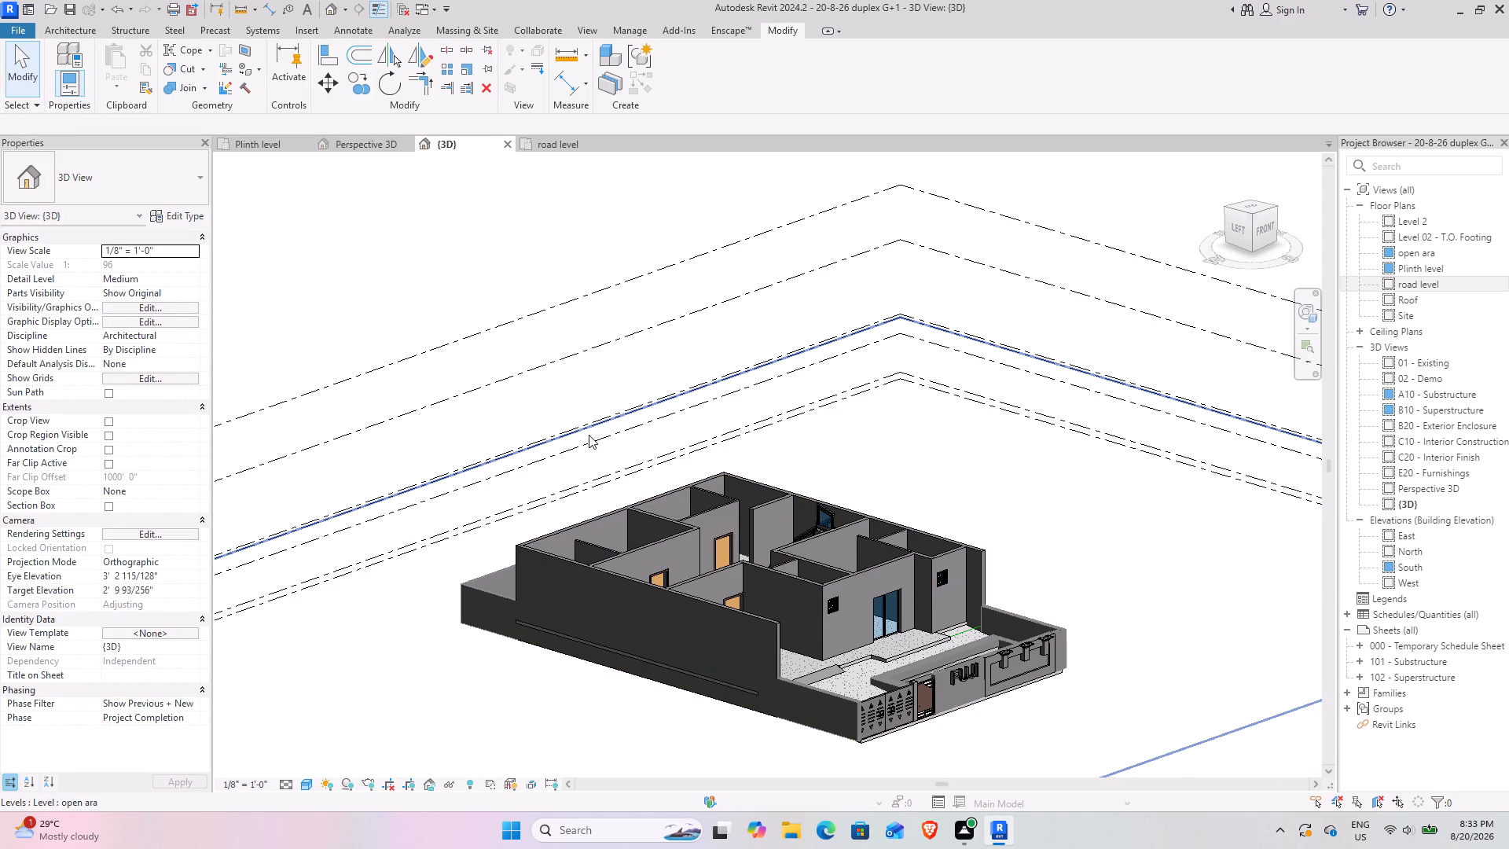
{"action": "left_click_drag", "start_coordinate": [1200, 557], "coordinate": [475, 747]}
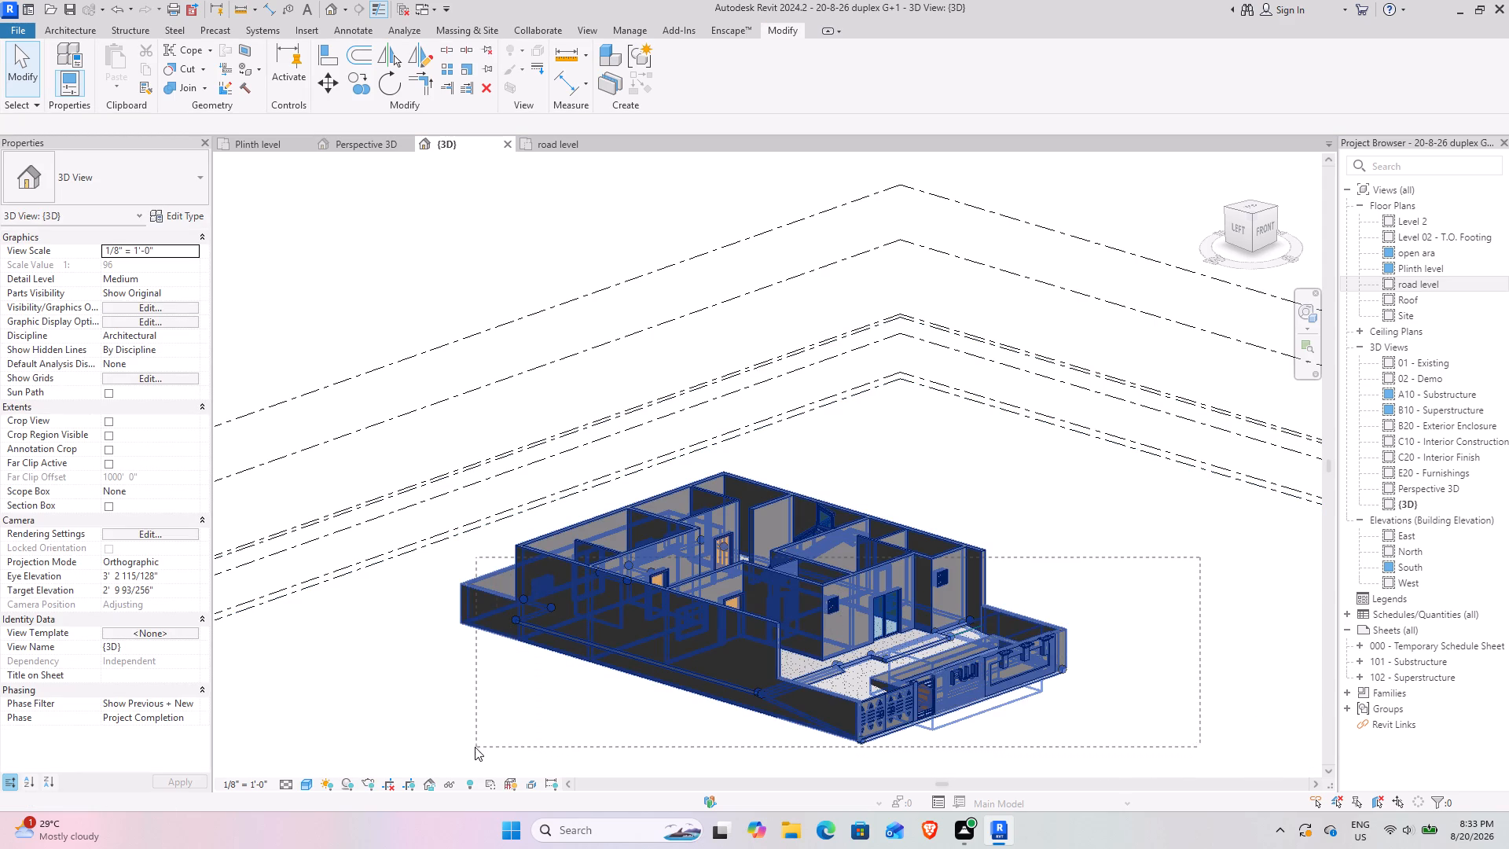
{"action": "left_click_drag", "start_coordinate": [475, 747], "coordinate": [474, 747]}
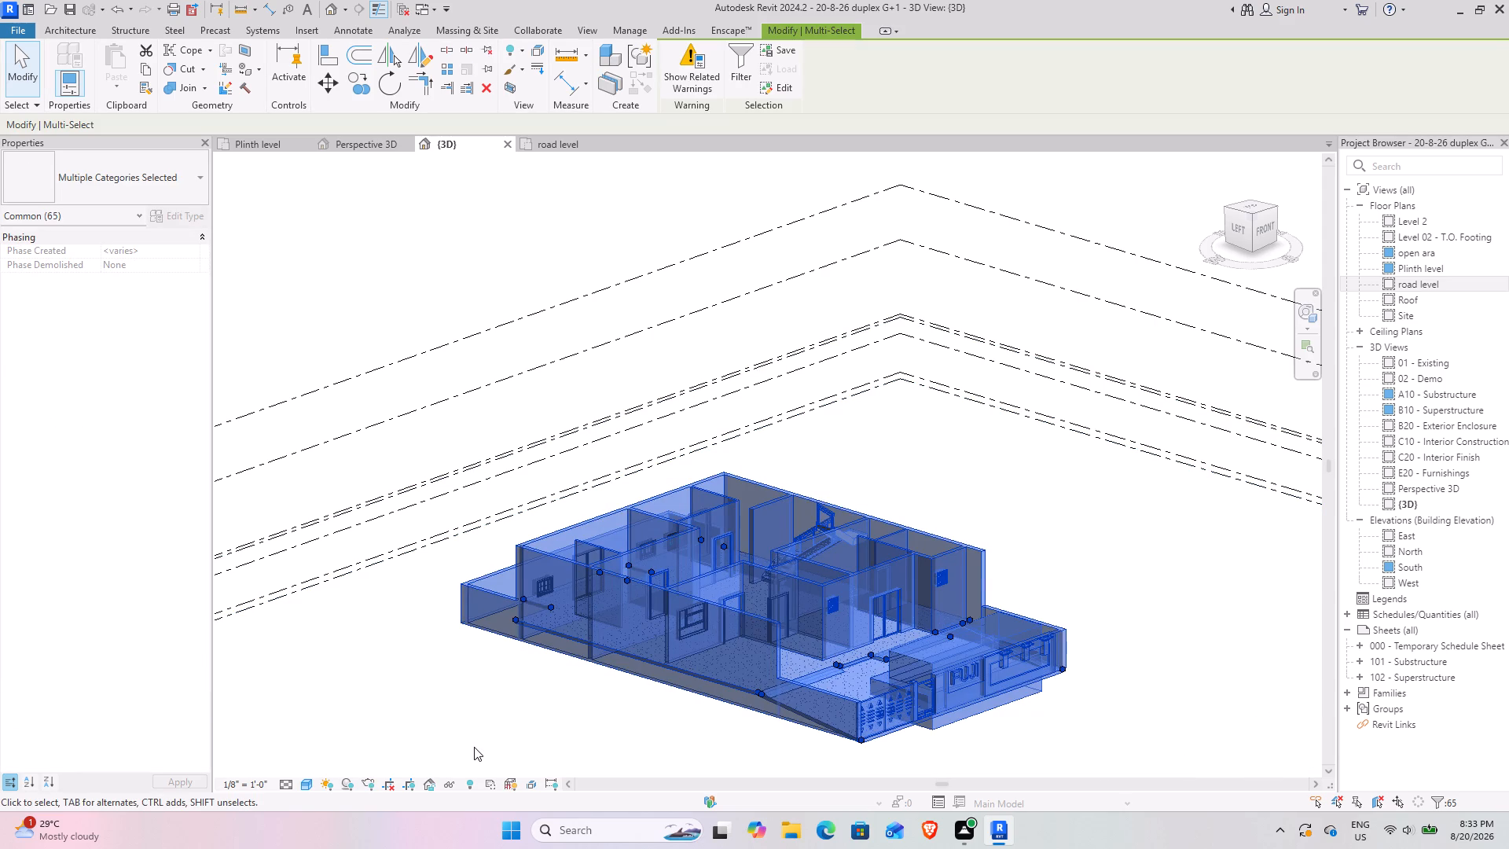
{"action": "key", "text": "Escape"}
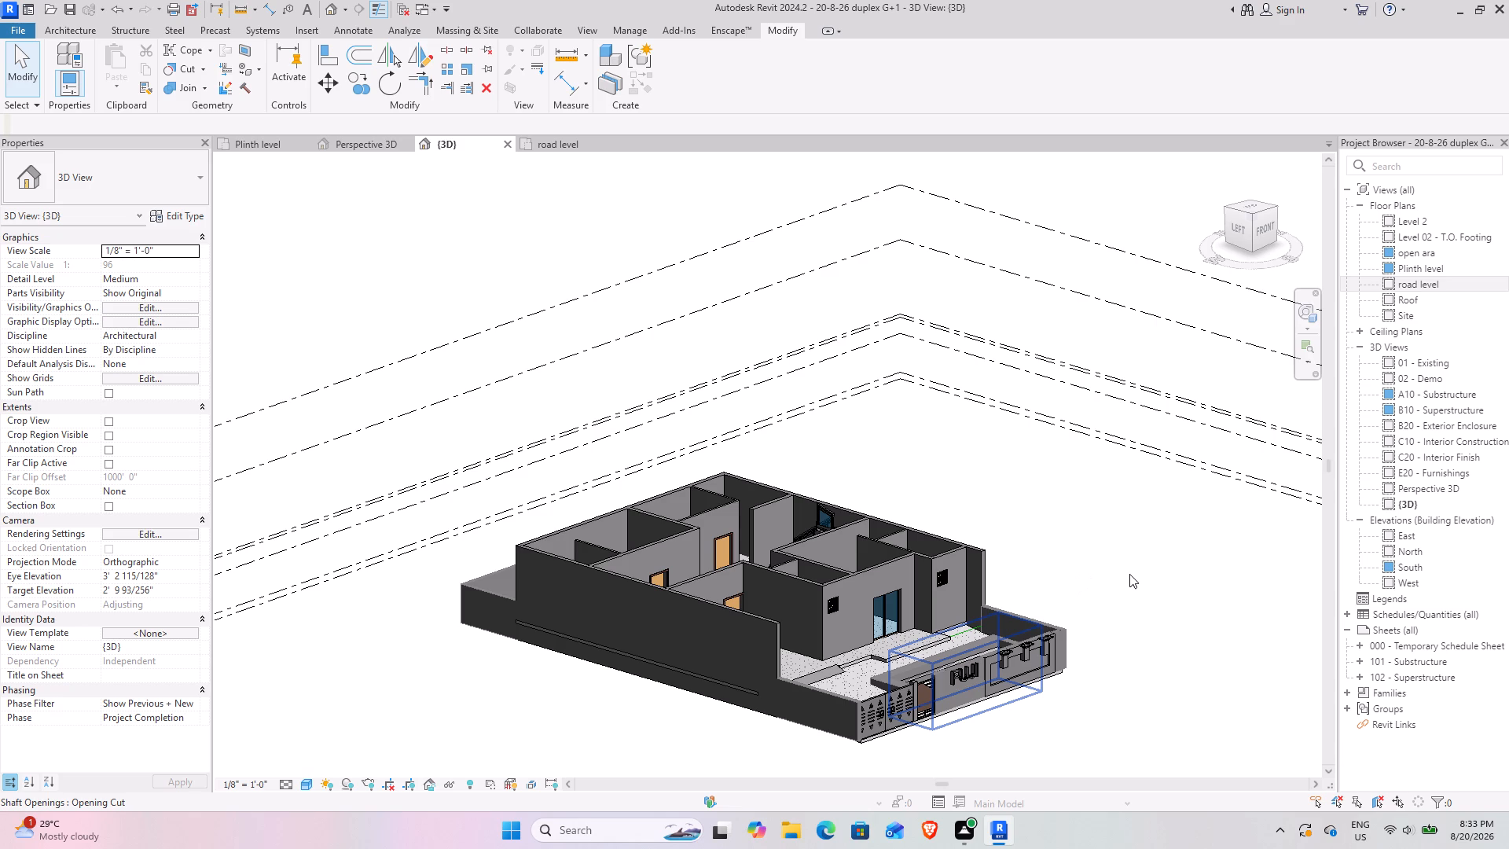
Examine the whole house and its front boundary wall from several angles, including close to the entrance gate.
{"action": "middle_click_drag", "start_coordinate": [1129, 572], "coordinate": [945, 660], "text": "shift"}
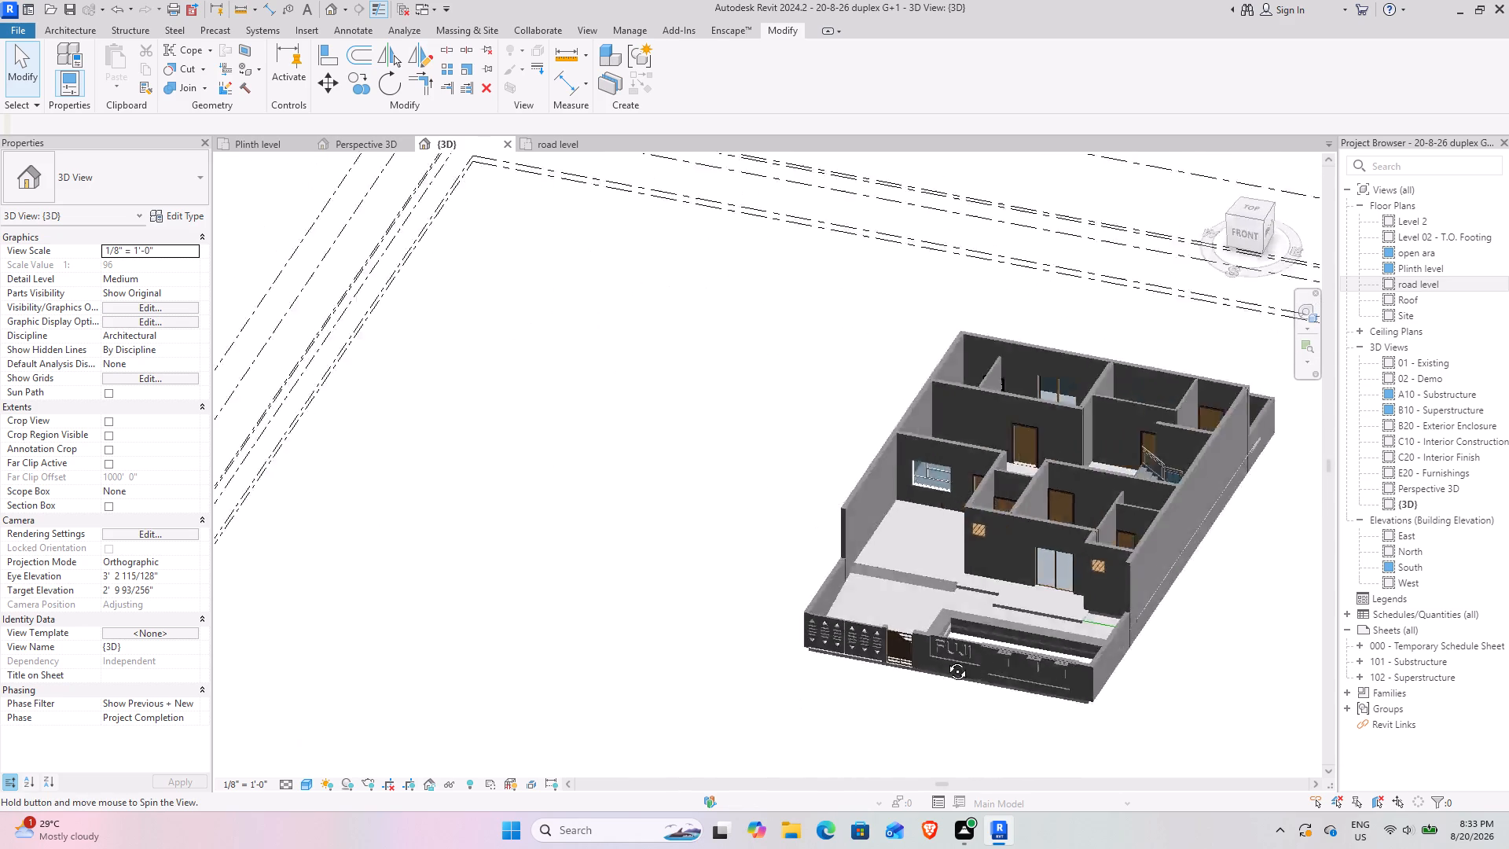
{"action": "middle_click_drag", "start_coordinate": [945, 660], "coordinate": [852, 602], "text": "shift"}
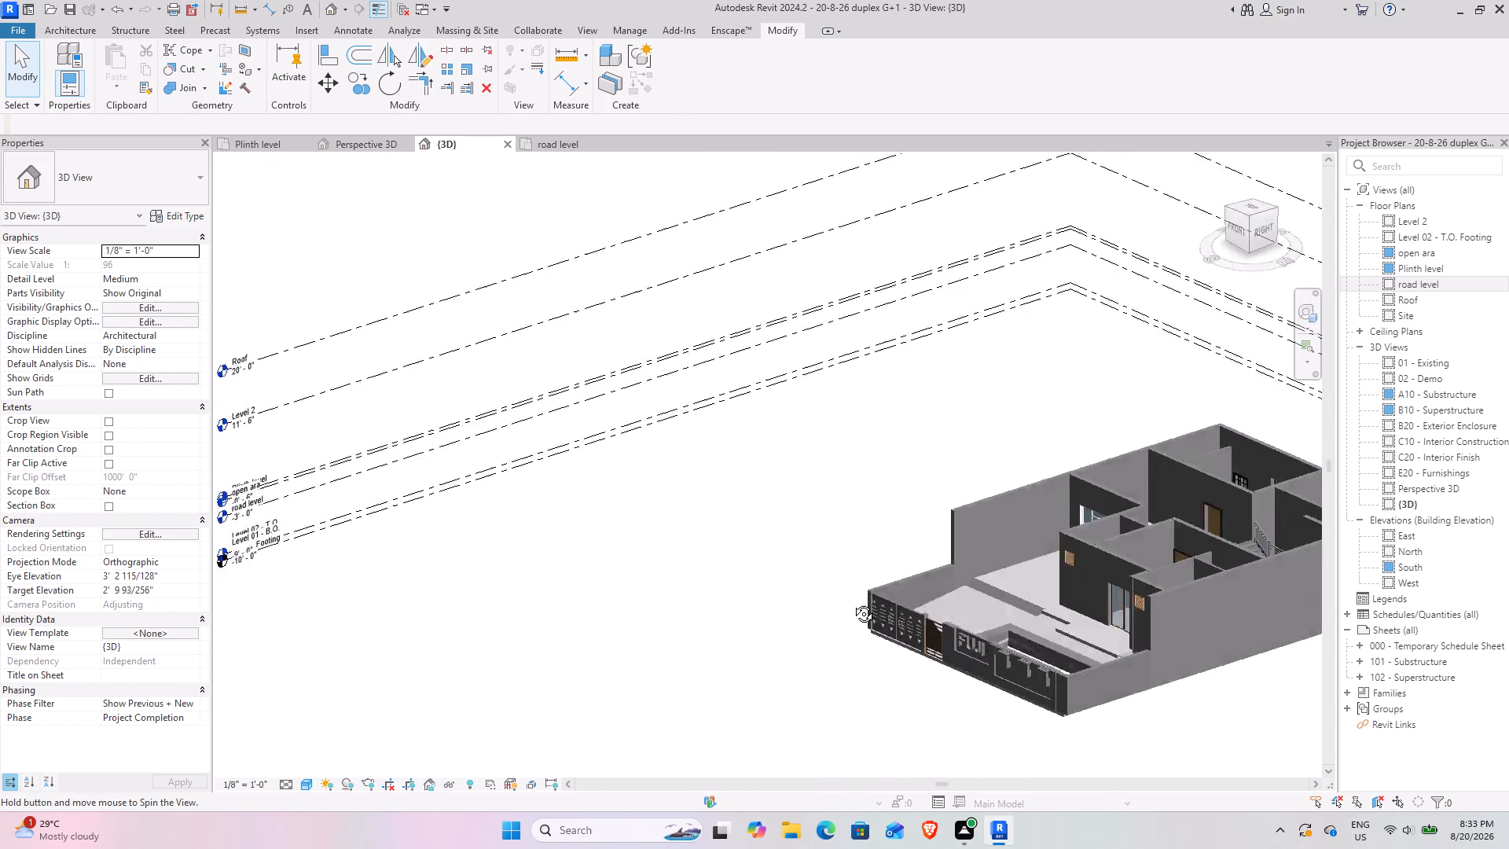
{"action": "middle_click_drag", "start_coordinate": [852, 602], "coordinate": [991, 492], "text": "shift"}
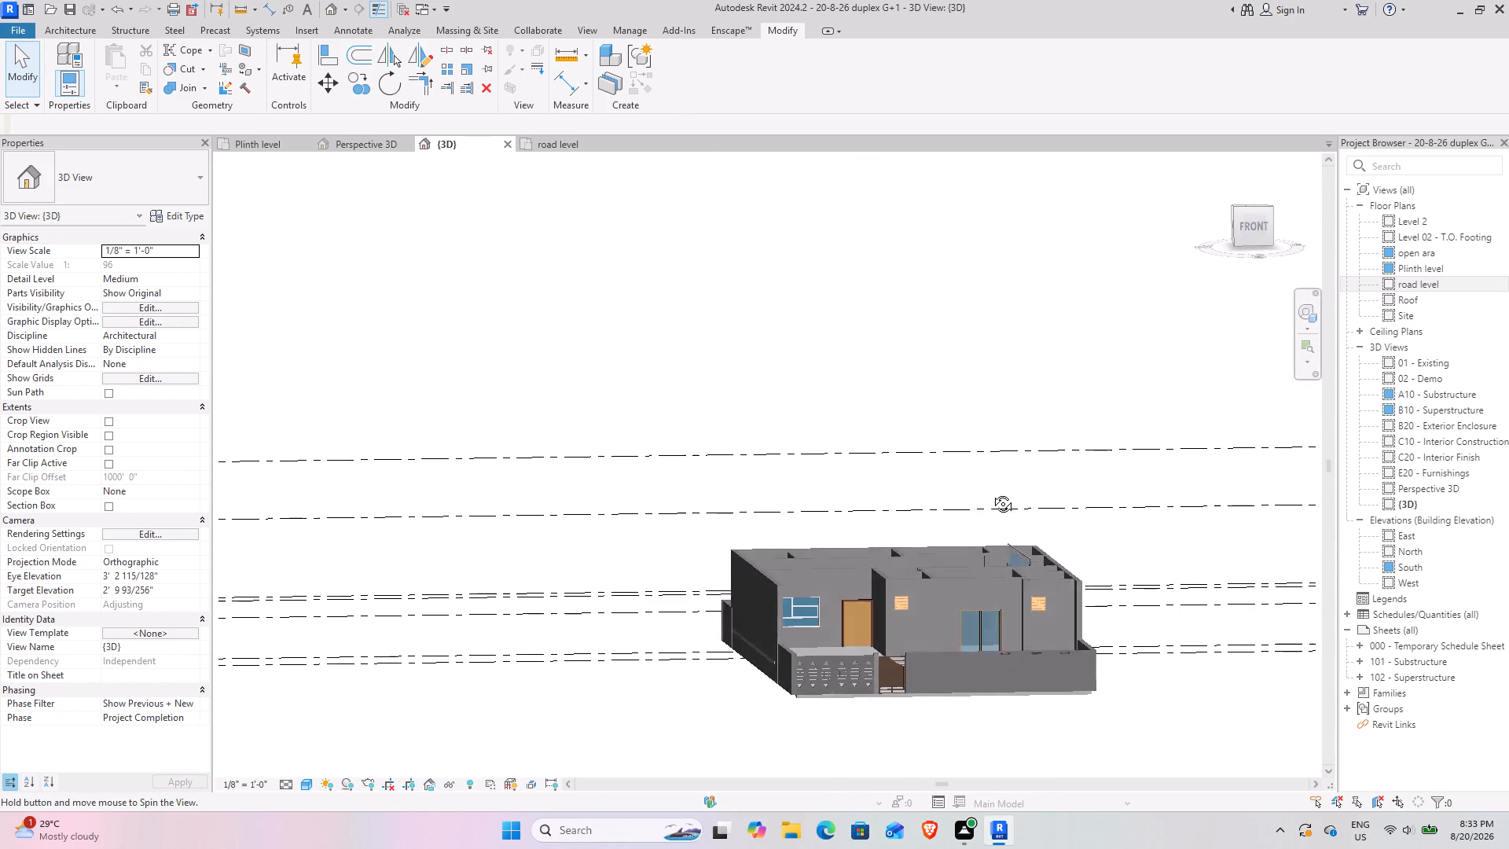
{"action": "middle_click_drag", "start_coordinate": [991, 492], "coordinate": [978, 492], "text": "shift"}
{"action": "scroll", "coordinate": [896, 631], "scroll_direction": "up", "scroll_amount": 5}
{"action": "scroll", "coordinate": [724, 696], "scroll_direction": "up", "scroll_amount": 6}
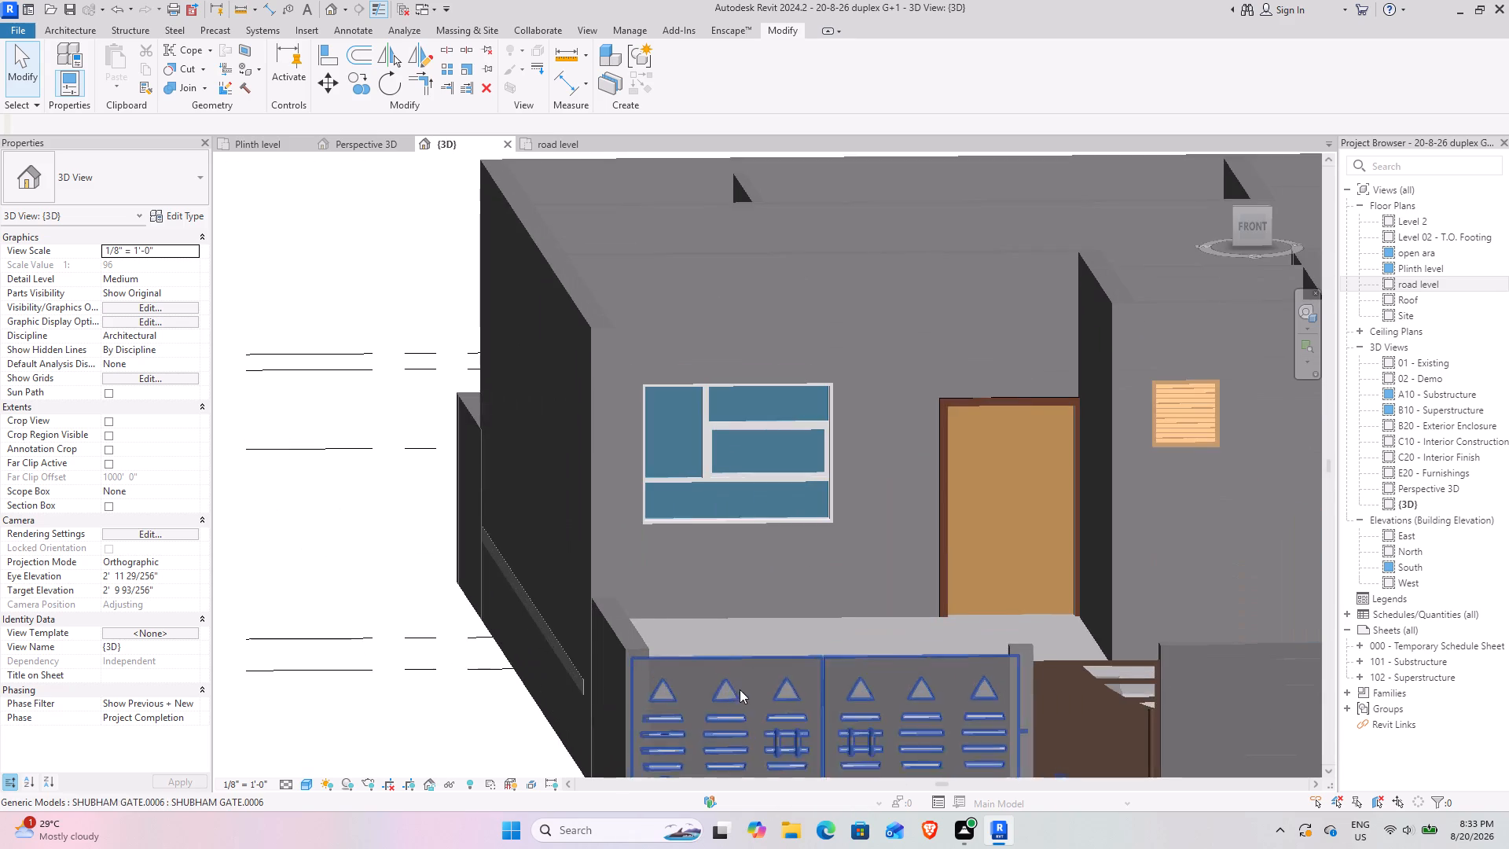
{"action": "scroll", "coordinate": [839, 692], "scroll_direction": "down", "scroll_amount": 5}
{"action": "middle_click_drag", "start_coordinate": [809, 701], "coordinate": [786, 742], "text": "shift"}
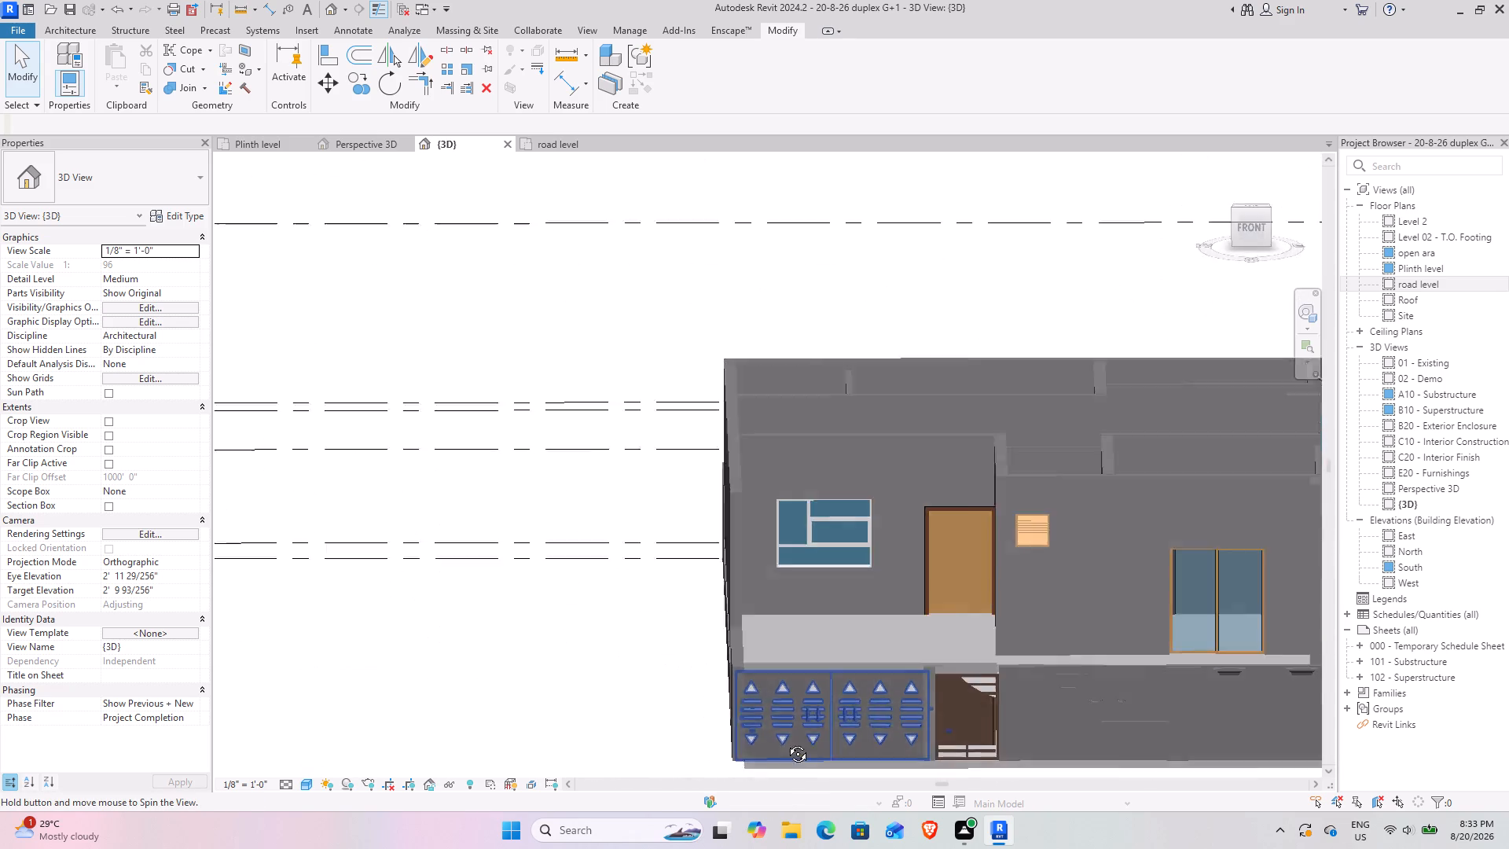
{"action": "middle_click_drag", "start_coordinate": [786, 742], "coordinate": [833, 689], "text": "shift"}
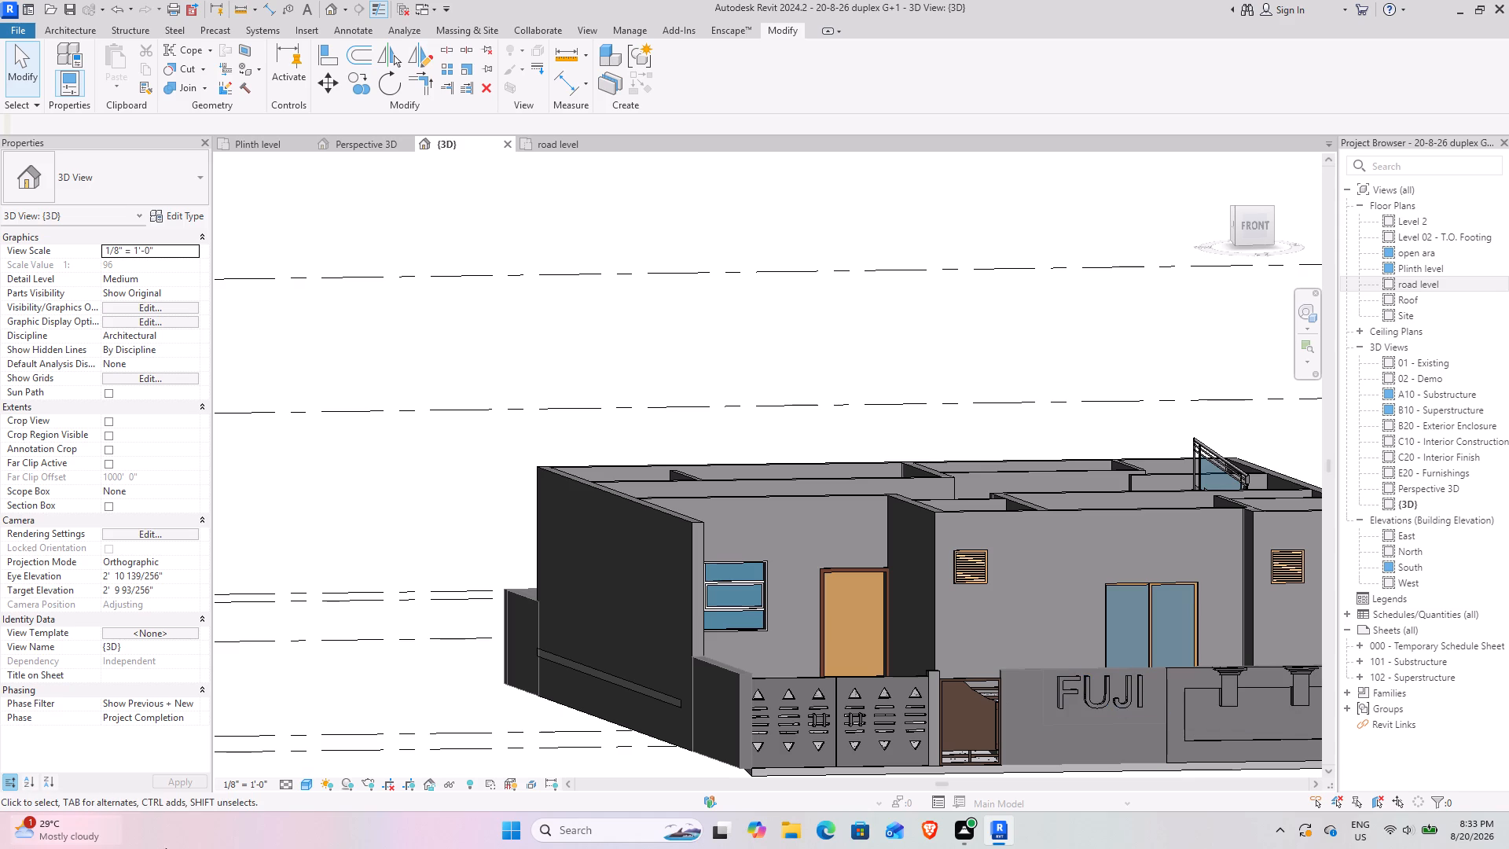
Set the {3D} view's visual style to Realistic.
{"action": "left_click", "coordinate": [305, 785]}
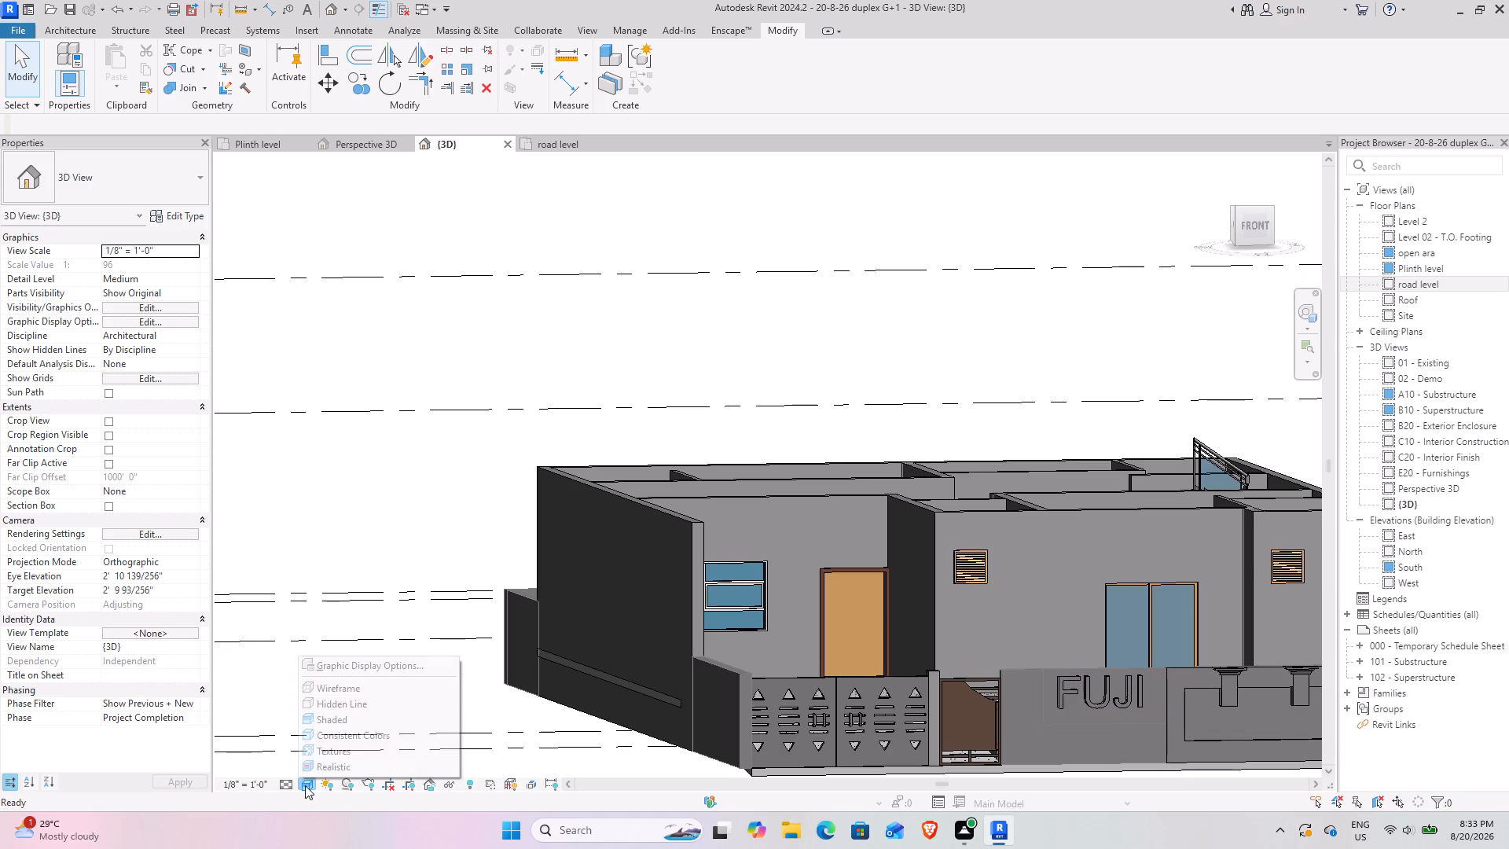
{"action": "left_click", "coordinate": [338, 760]}
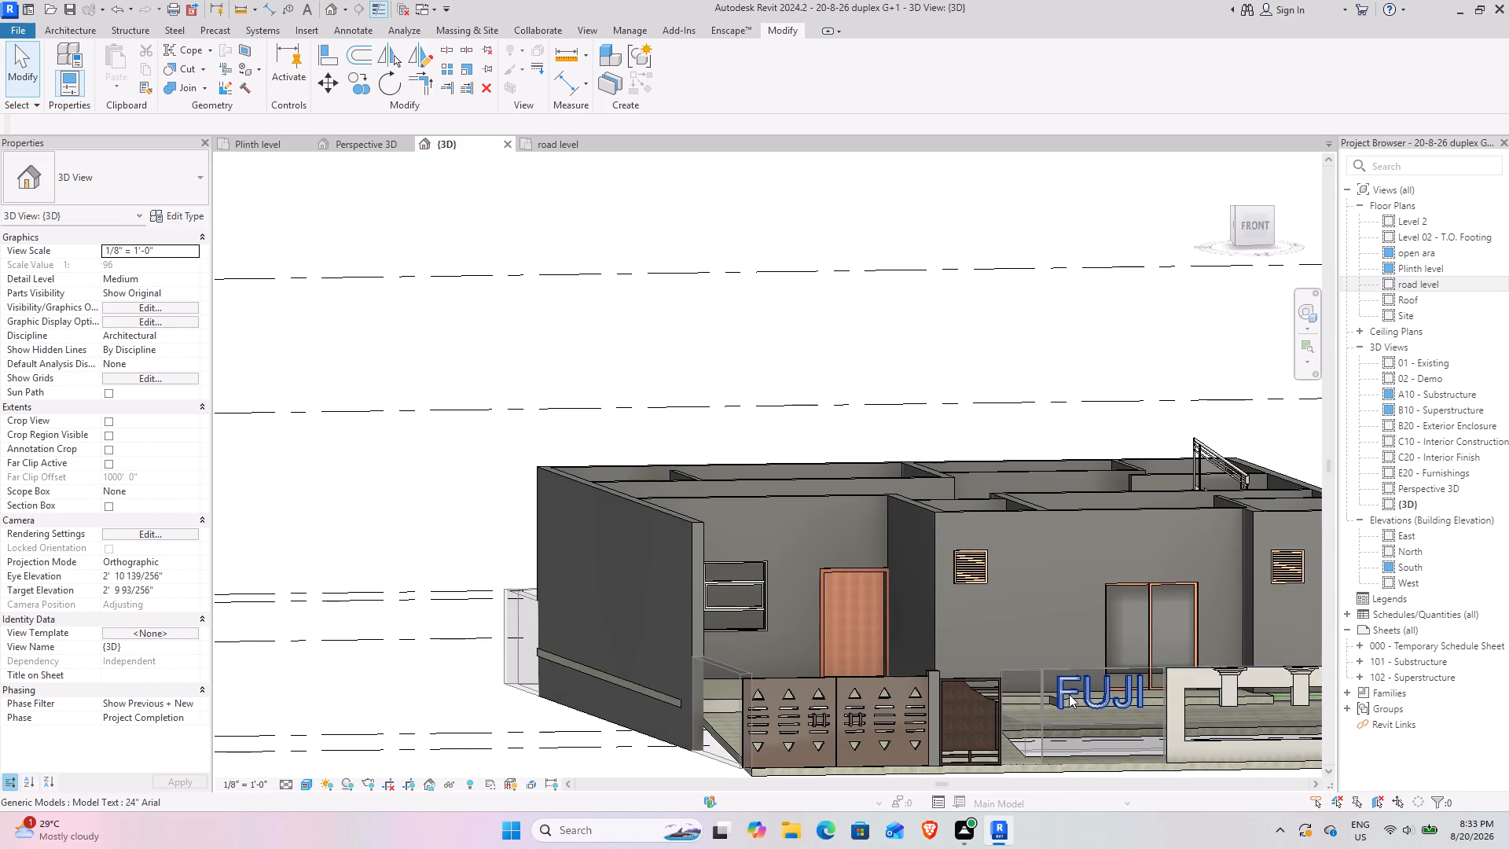
Examine how the boundary wall, FUJI sign, gates and house walls render with their materials in the {3D} view.
{"action": "middle_click_drag", "start_coordinate": [1188, 749], "coordinate": [1159, 767], "text": "shift"}
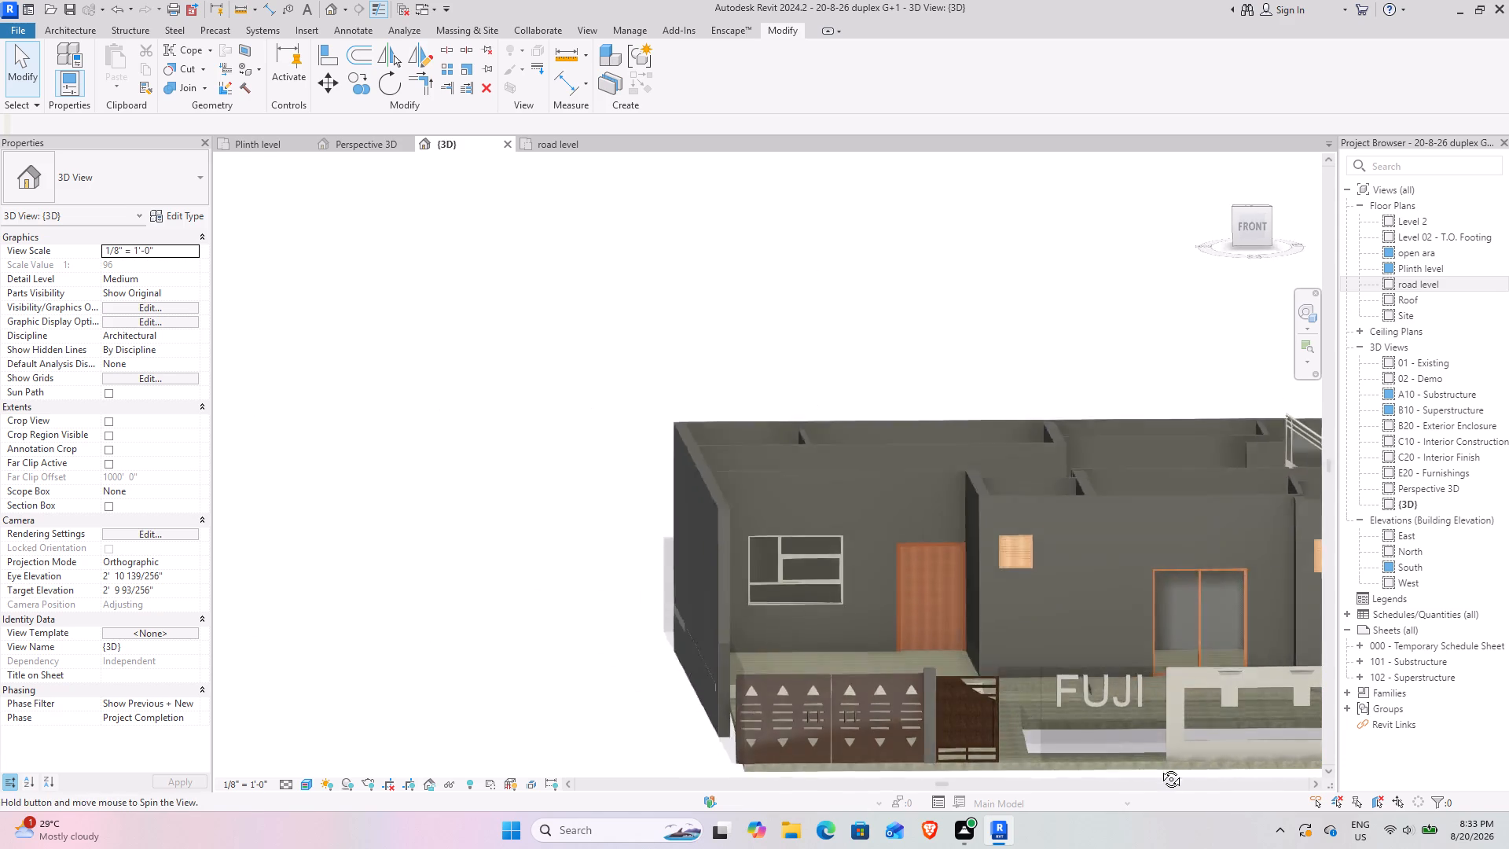
{"action": "middle_click_drag", "start_coordinate": [1159, 767], "coordinate": [1156, 770], "text": "shift"}
{"action": "middle_click_drag", "start_coordinate": [1164, 743], "coordinate": [820, 725]}
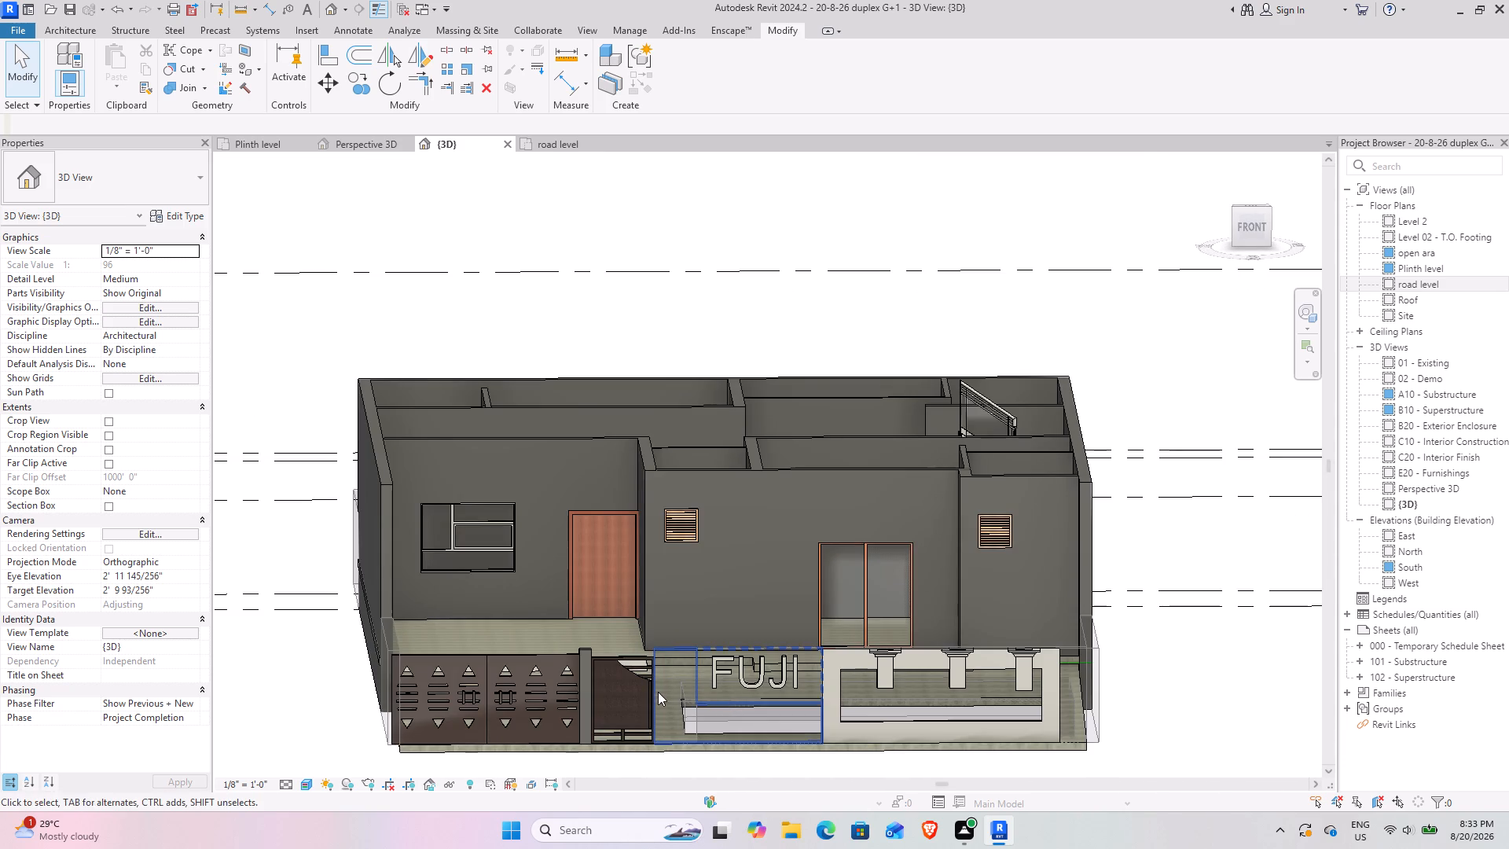
{"action": "middle_click_drag", "start_coordinate": [691, 704], "coordinate": [799, 766], "text": "shift"}
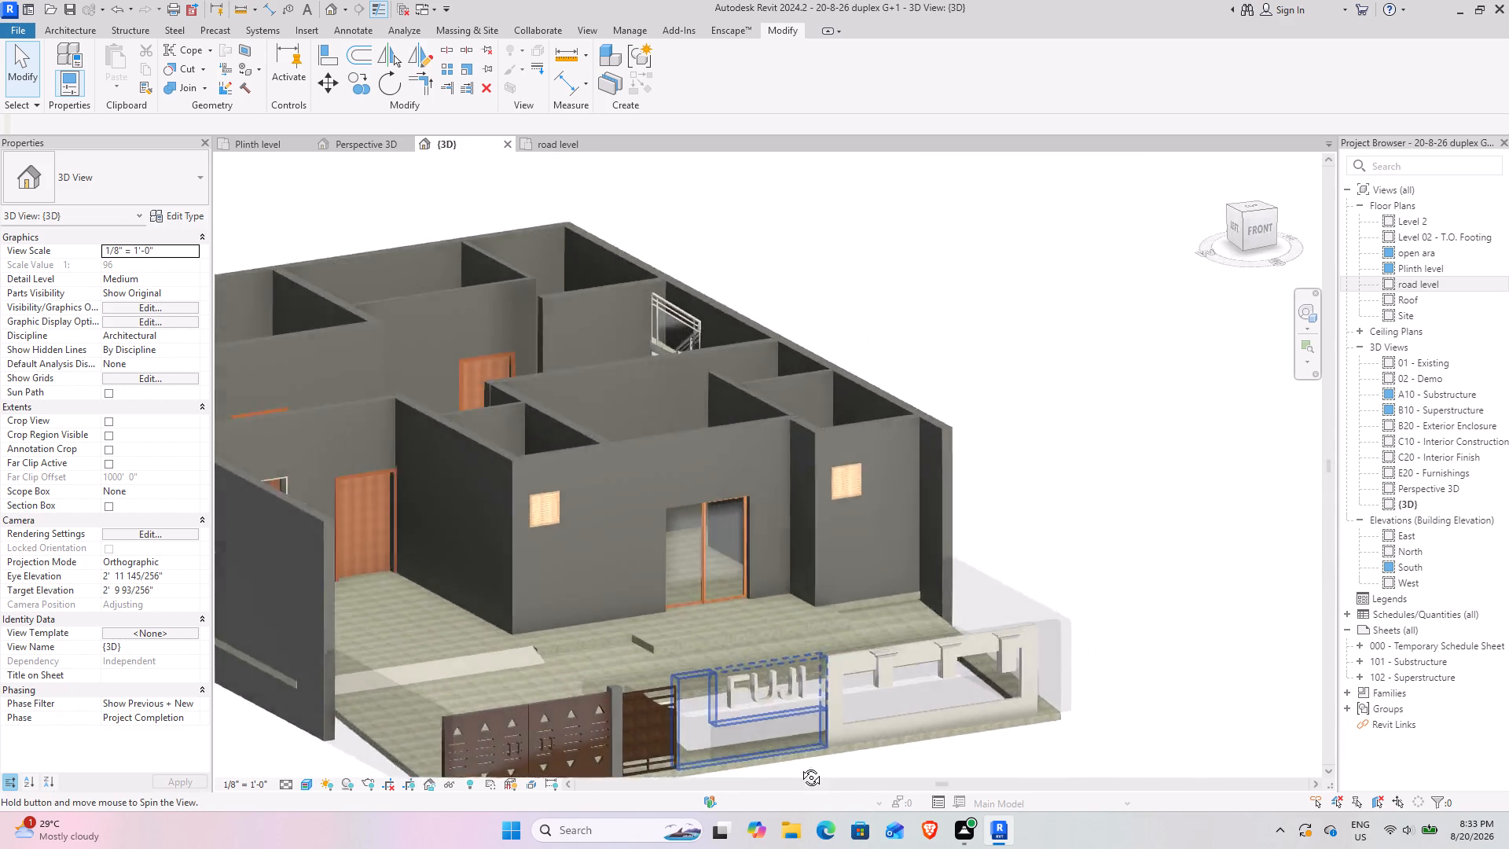
{"action": "middle_click_drag", "start_coordinate": [799, 766], "coordinate": [877, 776], "text": "shift"}
{"action": "scroll", "coordinate": [851, 721], "scroll_direction": "down", "scroll_amount": 2}
{"action": "middle_click_drag", "start_coordinate": [861, 720], "coordinate": [813, 562]}
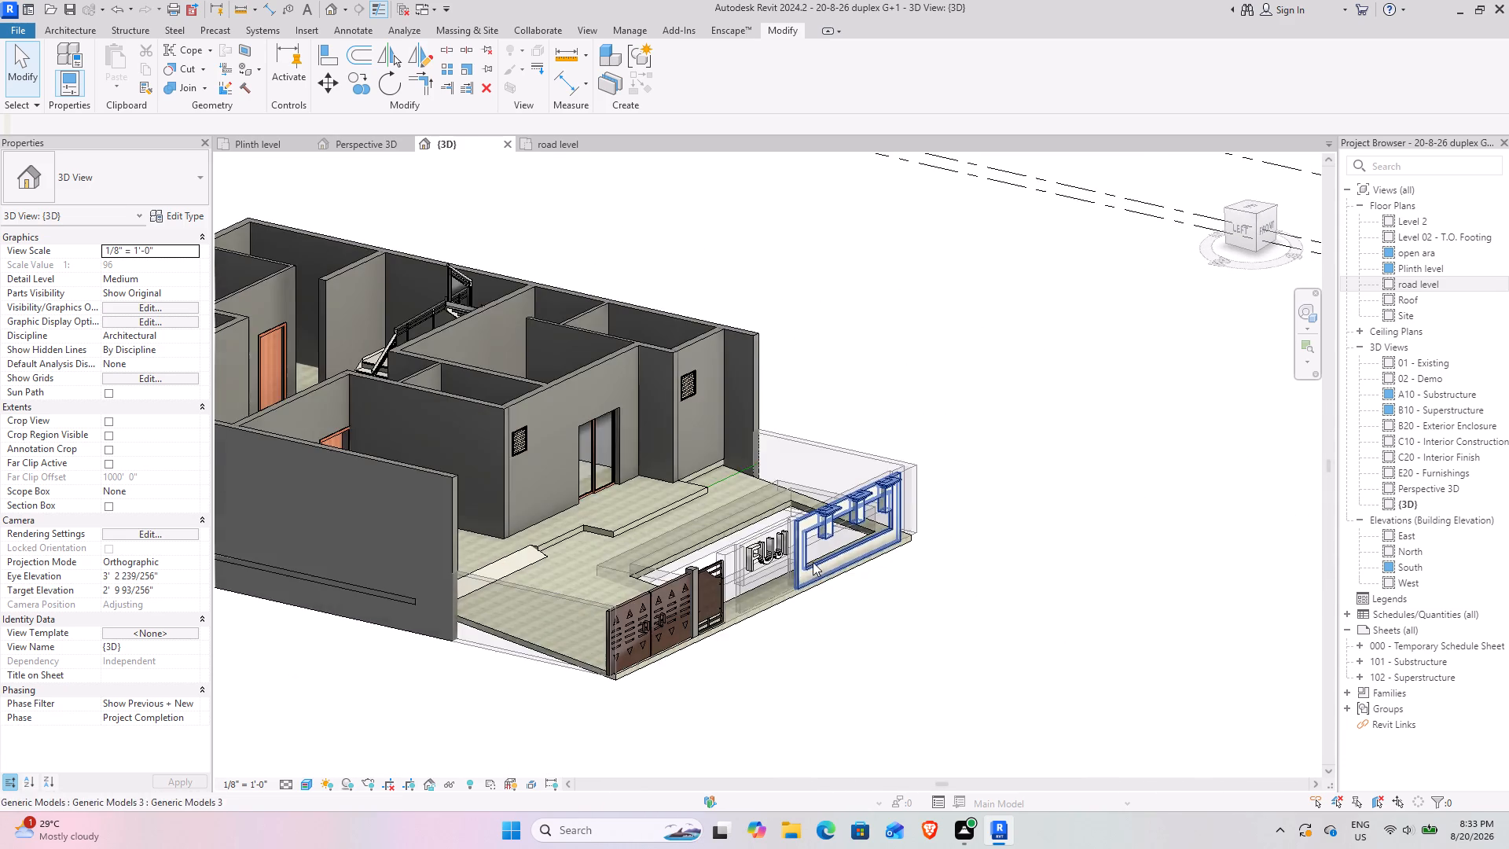
{"action": "scroll", "coordinate": [715, 524], "scroll_direction": "up", "scroll_amount": 5}
{"action": "scroll", "coordinate": [580, 528], "scroll_direction": "down", "scroll_amount": 1}
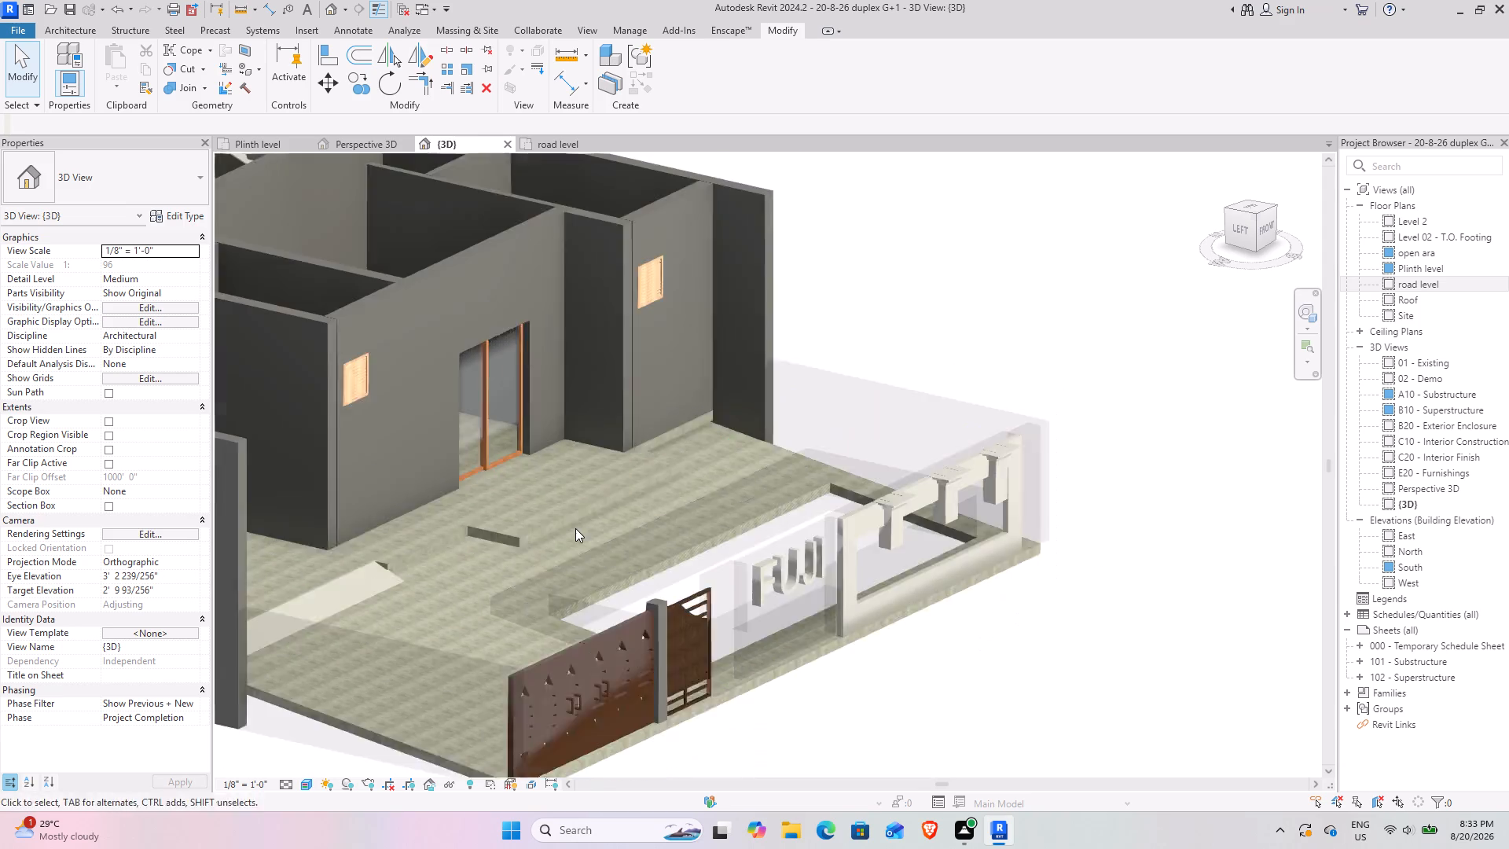
{"action": "scroll", "coordinate": [575, 528], "scroll_direction": "down", "scroll_amount": 4}
Open the Perspective 3D view and compare how the house and front boundary wall appear there from several angles.
{"action": "left_click", "coordinate": [368, 140]}
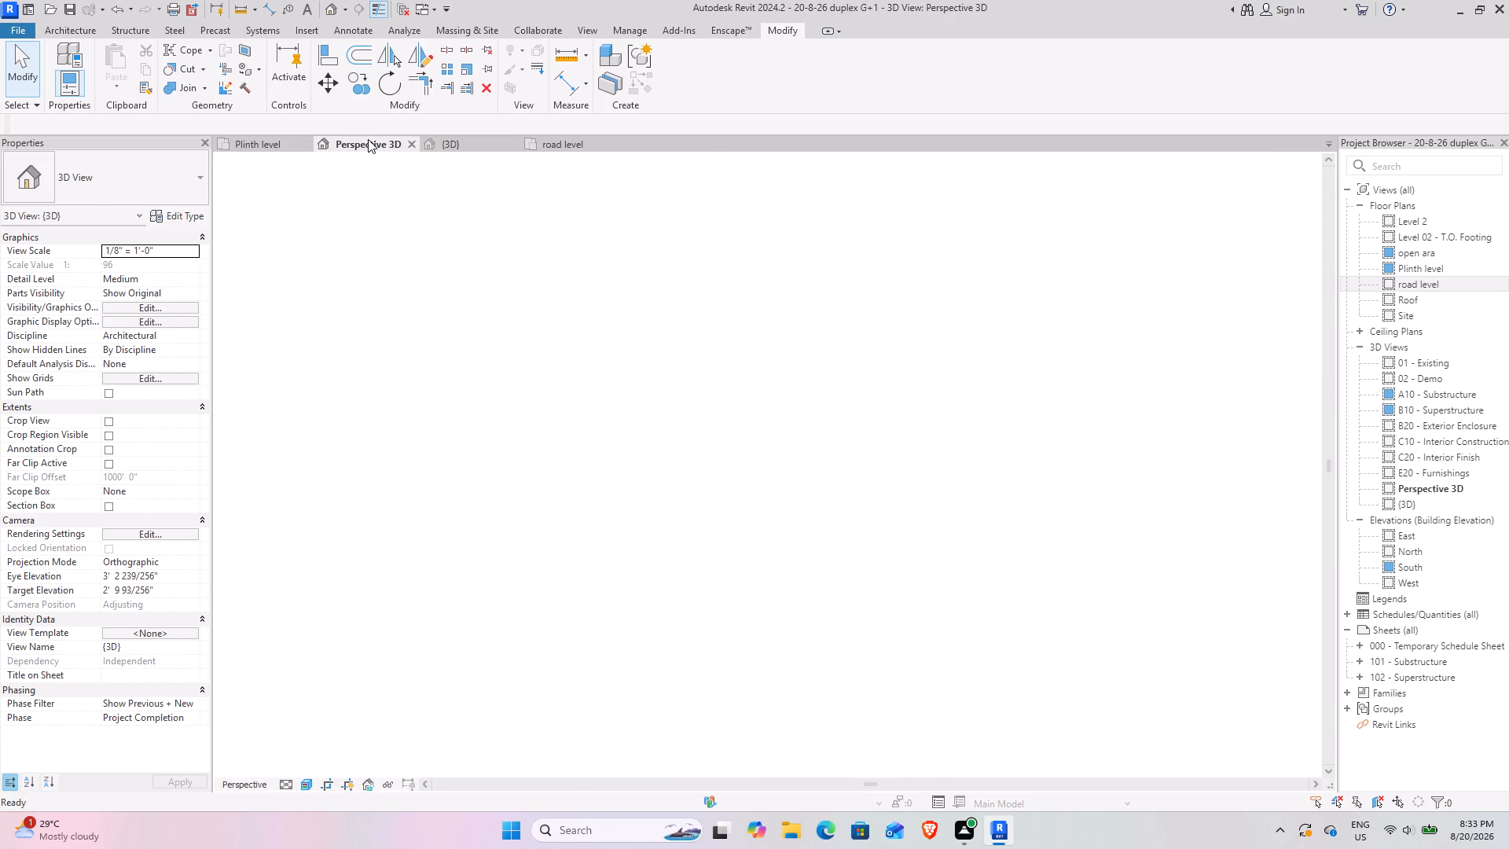
{"action": "scroll", "coordinate": [984, 431], "scroll_direction": "down", "scroll_amount": 11}
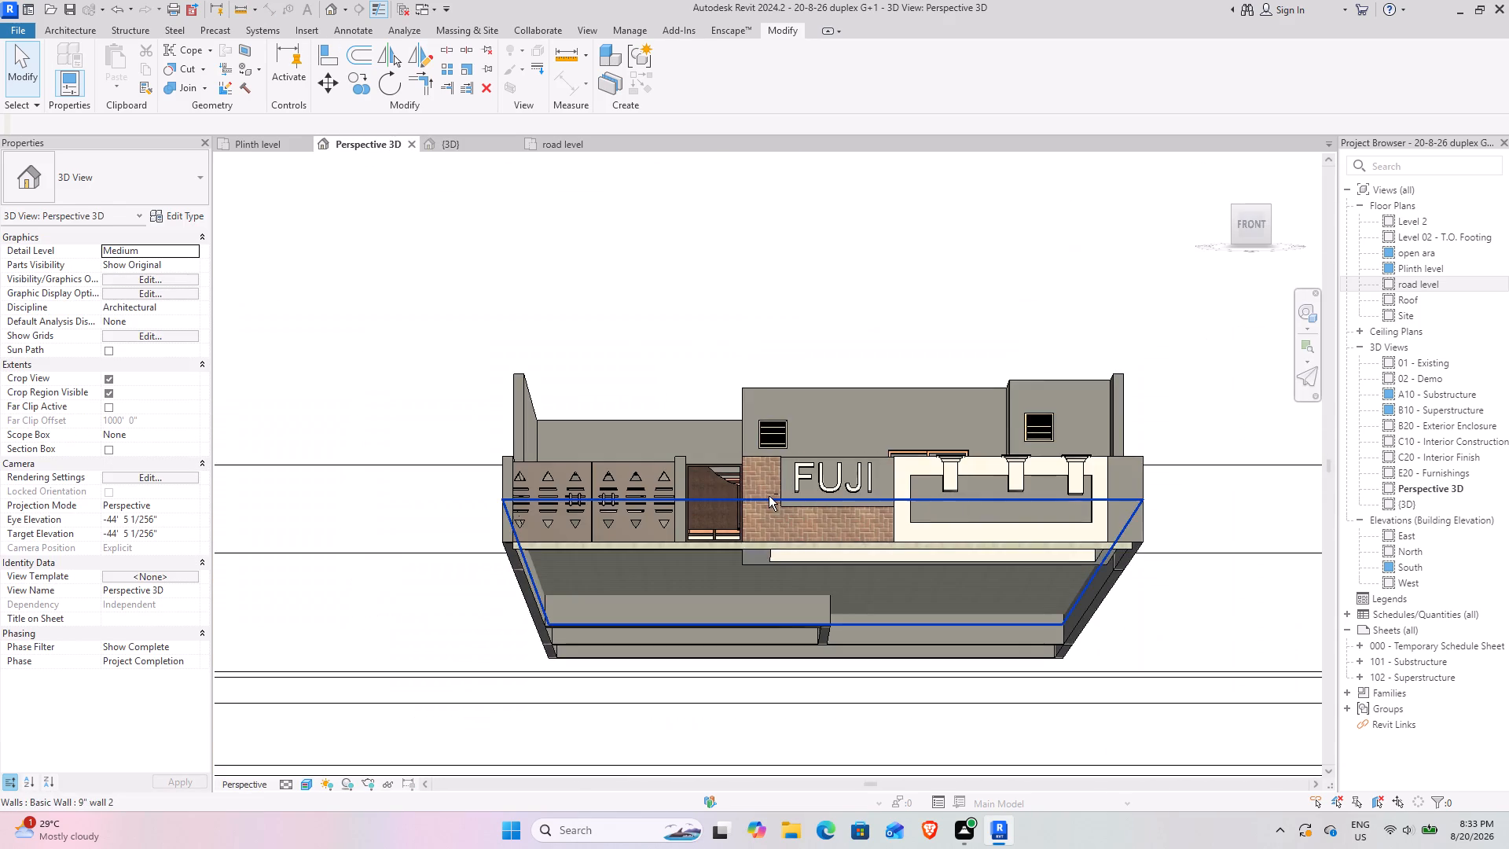
{"action": "middle_click_drag", "start_coordinate": [769, 496], "coordinate": [768, 617], "text": "shift"}
{"action": "scroll", "coordinate": [768, 617], "scroll_direction": "down", "scroll_amount": 3}
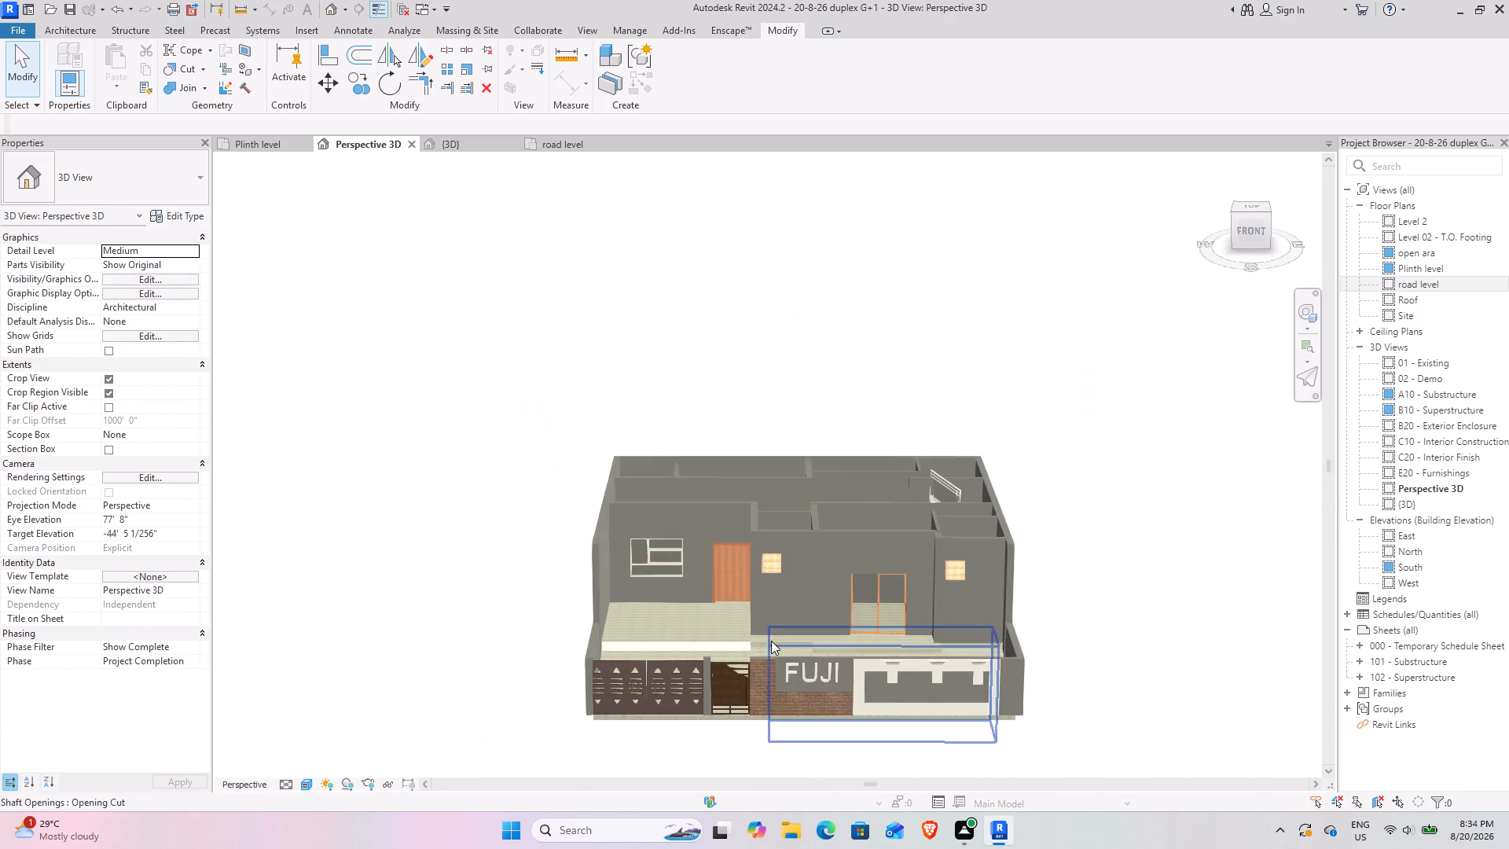
{"action": "middle_click_drag", "start_coordinate": [754, 668], "coordinate": [1041, 729], "text": "shift"}
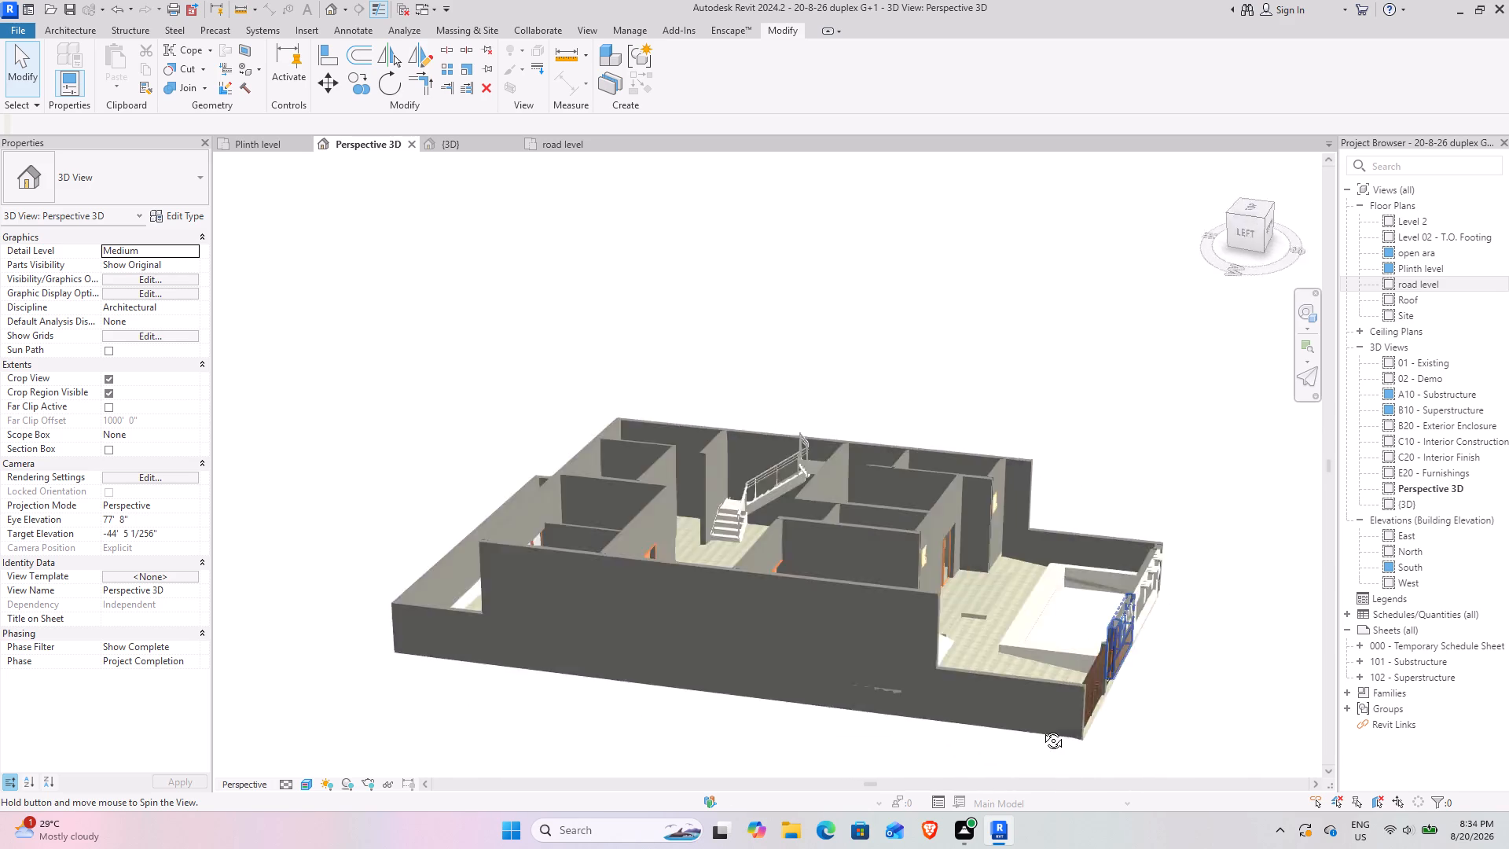
{"action": "middle_click_drag", "start_coordinate": [1041, 729], "coordinate": [640, 620], "text": "shift"}
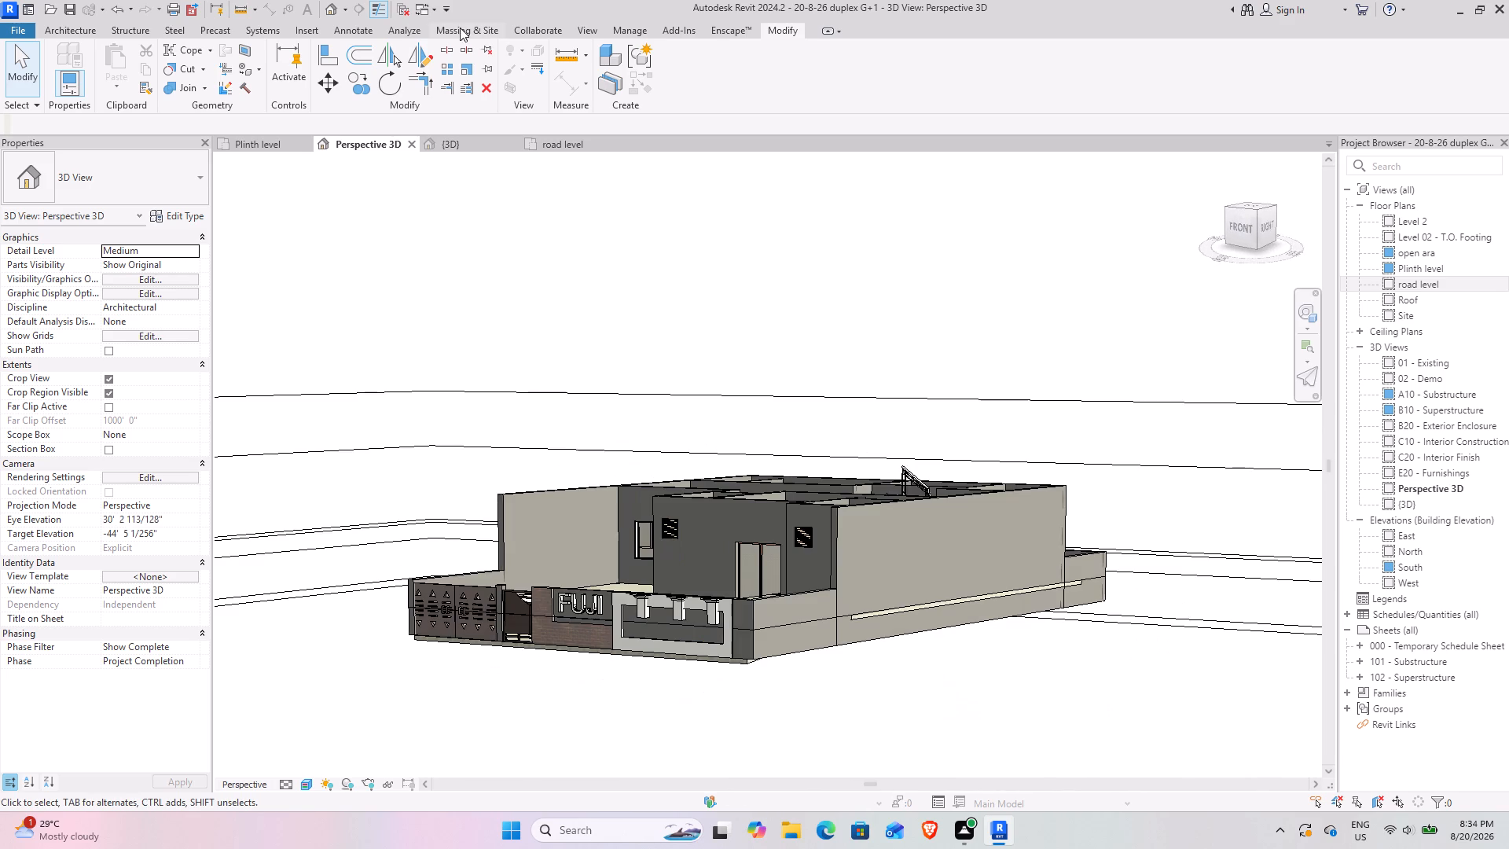
In the {3D} view's Visibility/Graphic Overrides, go through the model categories and check the visibility setting for Walls.
{"action": "left_click", "coordinate": [450, 145]}
{"action": "scroll", "coordinate": [718, 613], "scroll_direction": "up", "scroll_amount": 6}
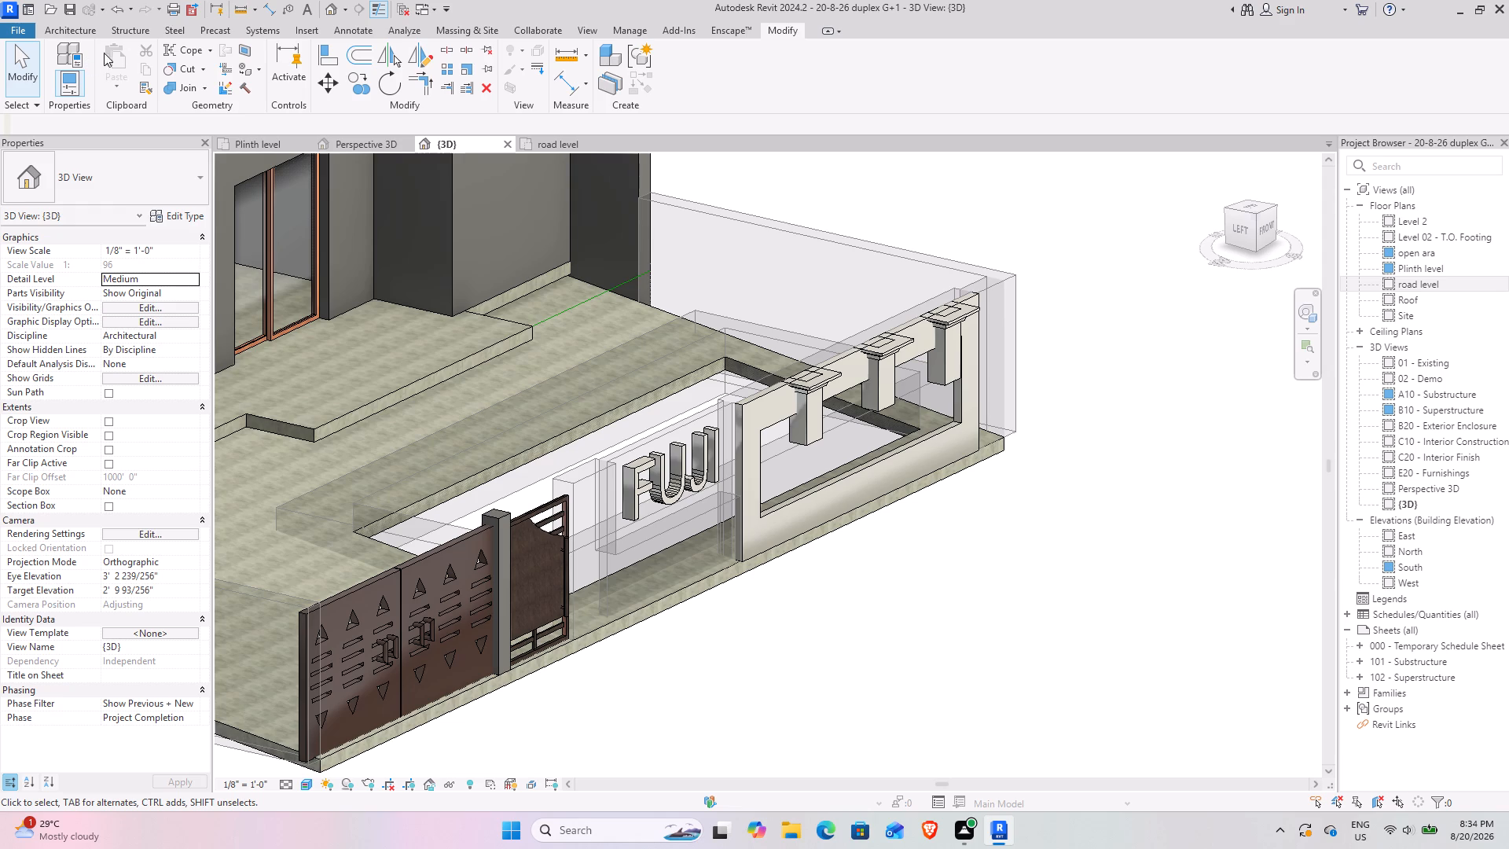
{"action": "left_click", "coordinate": [565, 24]}
{"action": "left_click", "coordinate": [577, 28]}
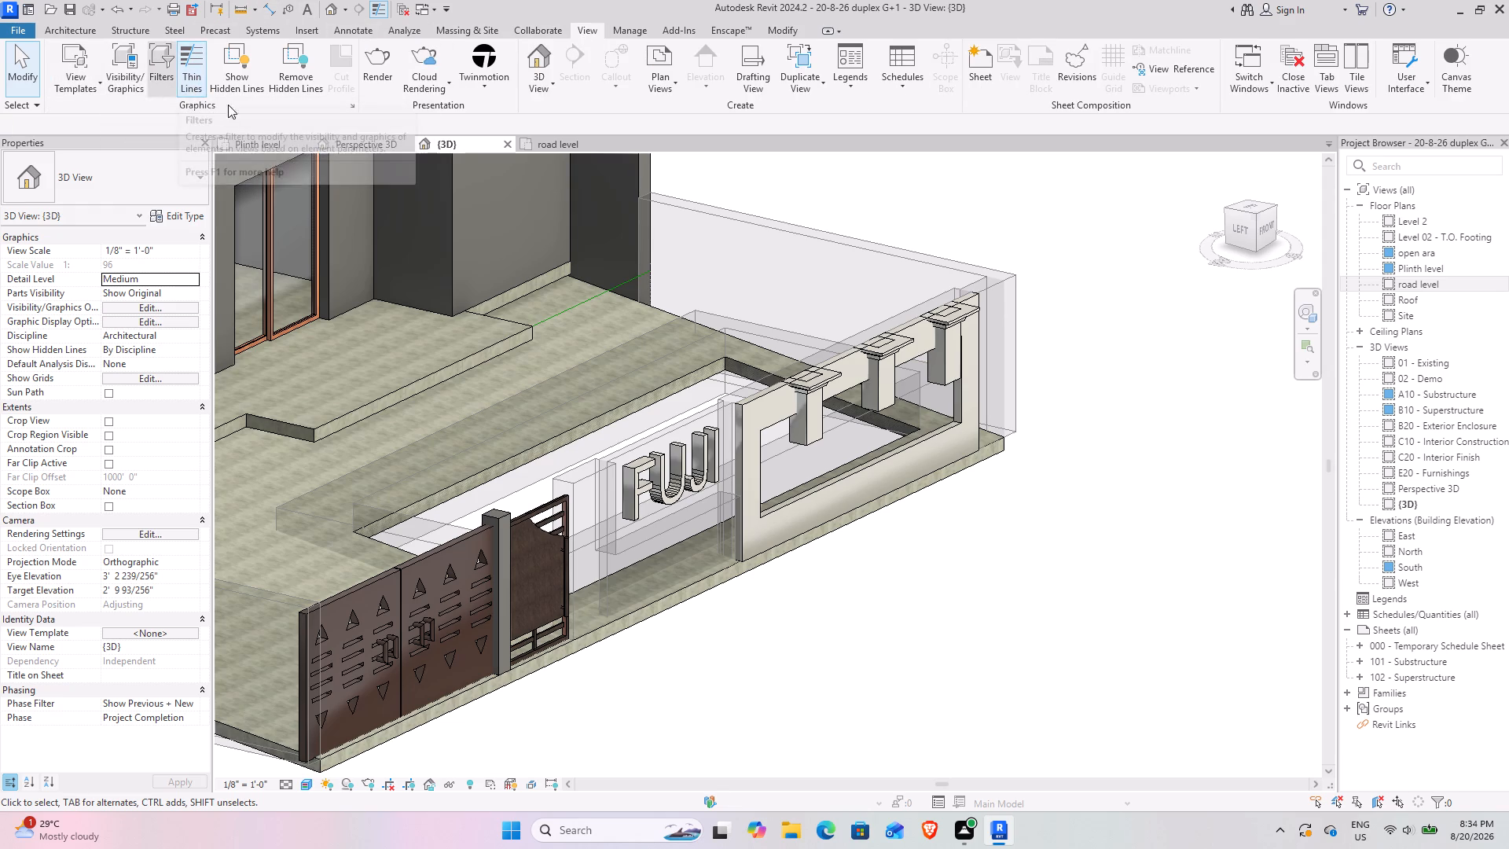
{"action": "left_click", "coordinate": [121, 69]}
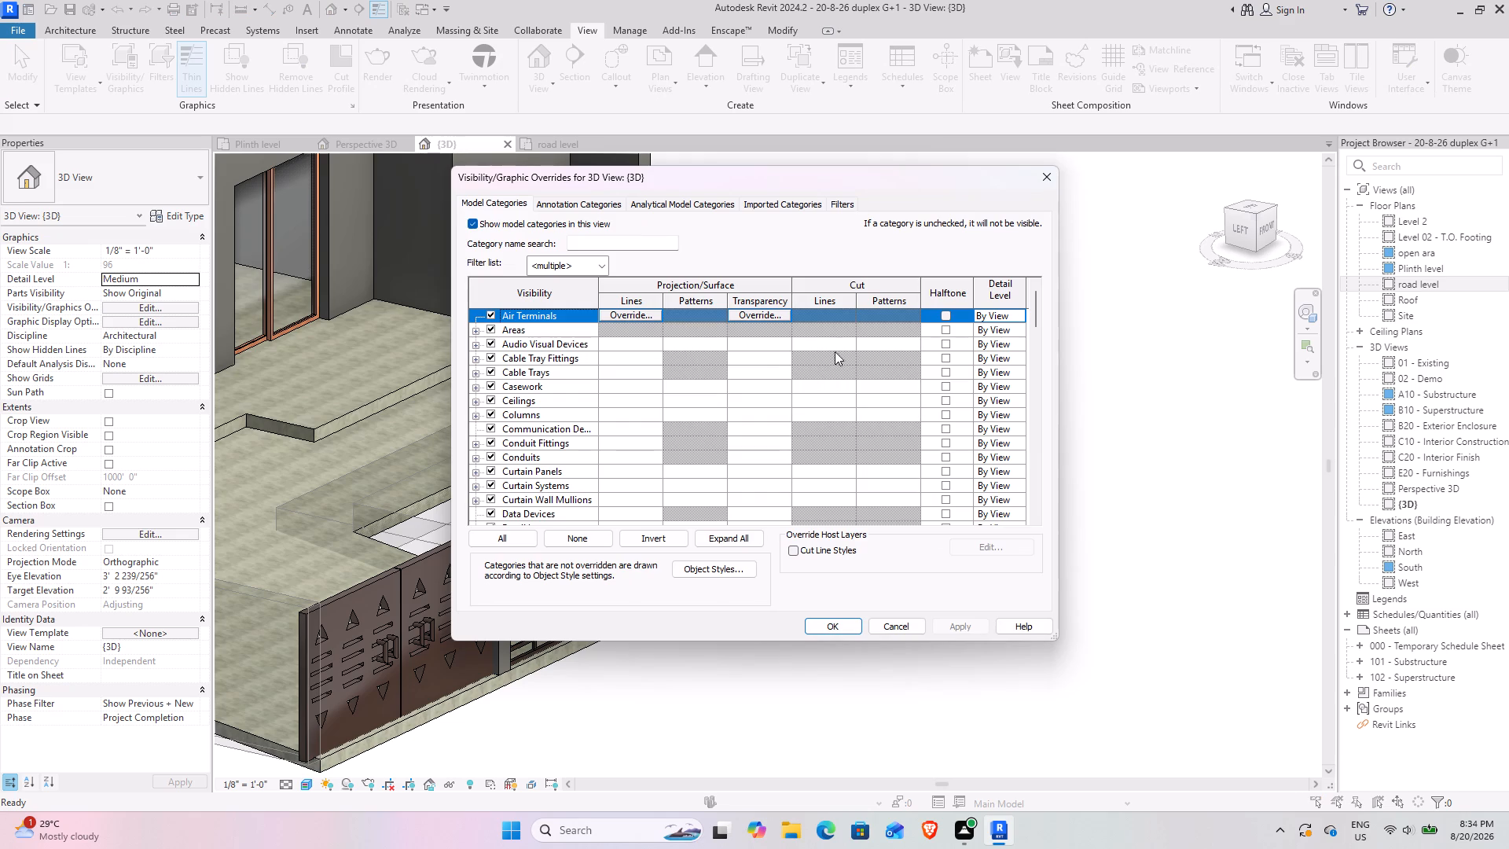
{"action": "scroll", "coordinate": [632, 417], "scroll_direction": "down", "scroll_amount": 9}
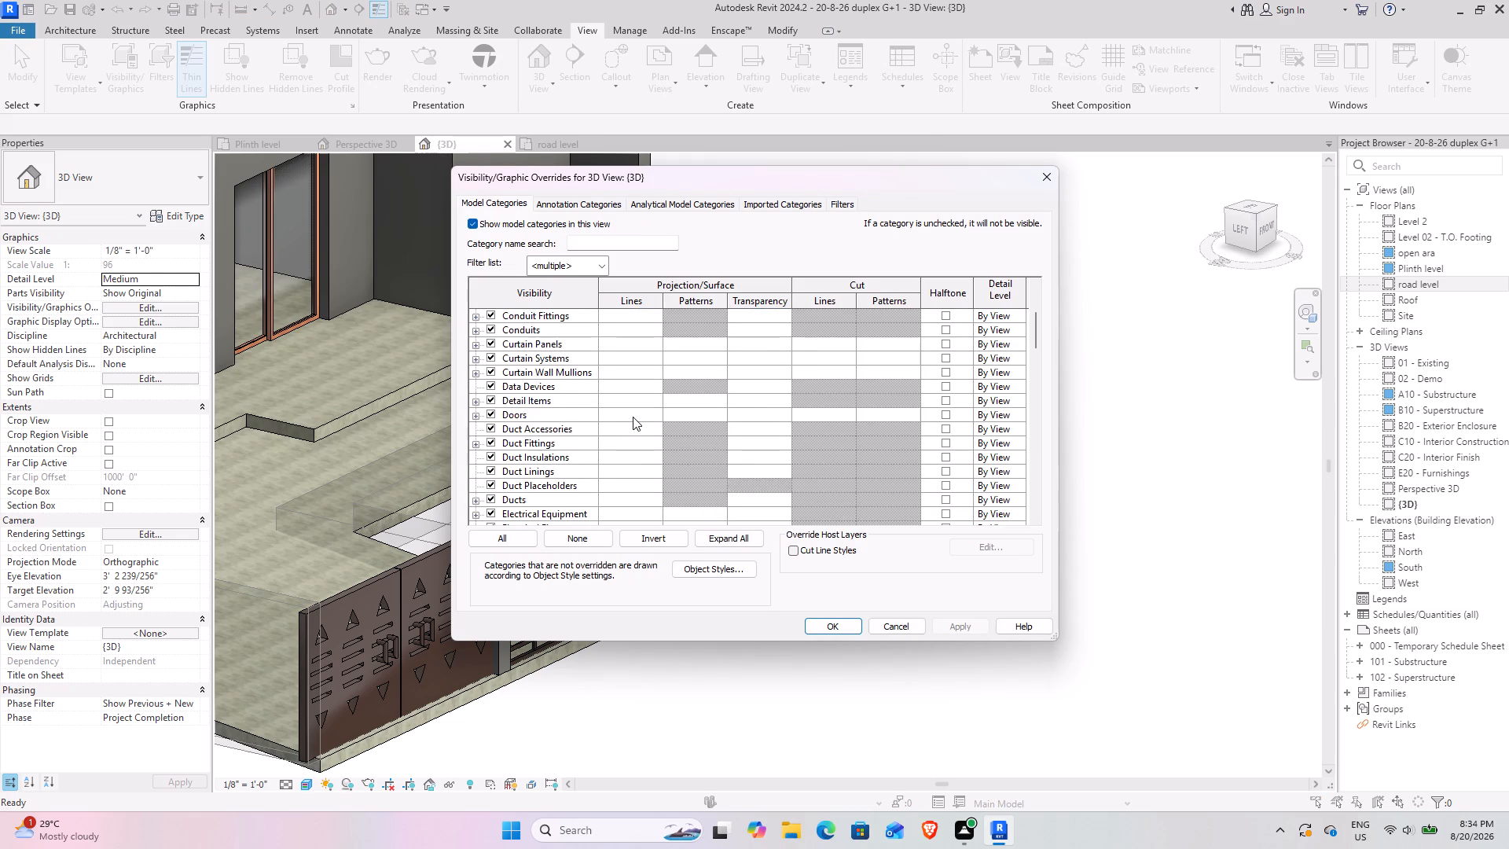
{"action": "scroll", "coordinate": [633, 417], "scroll_direction": "down", "scroll_amount": 14}
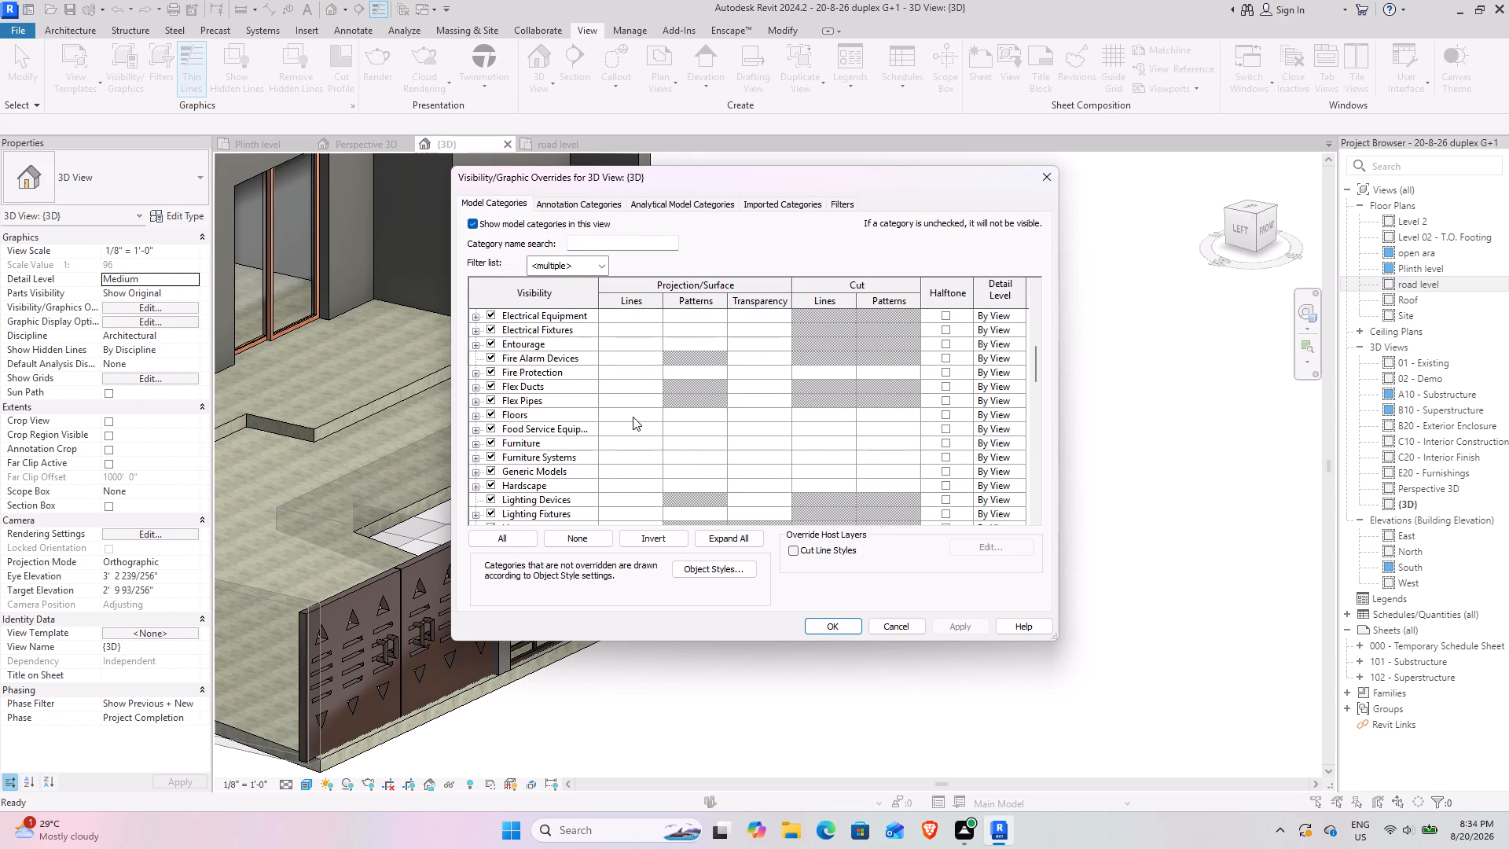
{"action": "scroll", "coordinate": [633, 417], "scroll_direction": "down", "scroll_amount": 14}
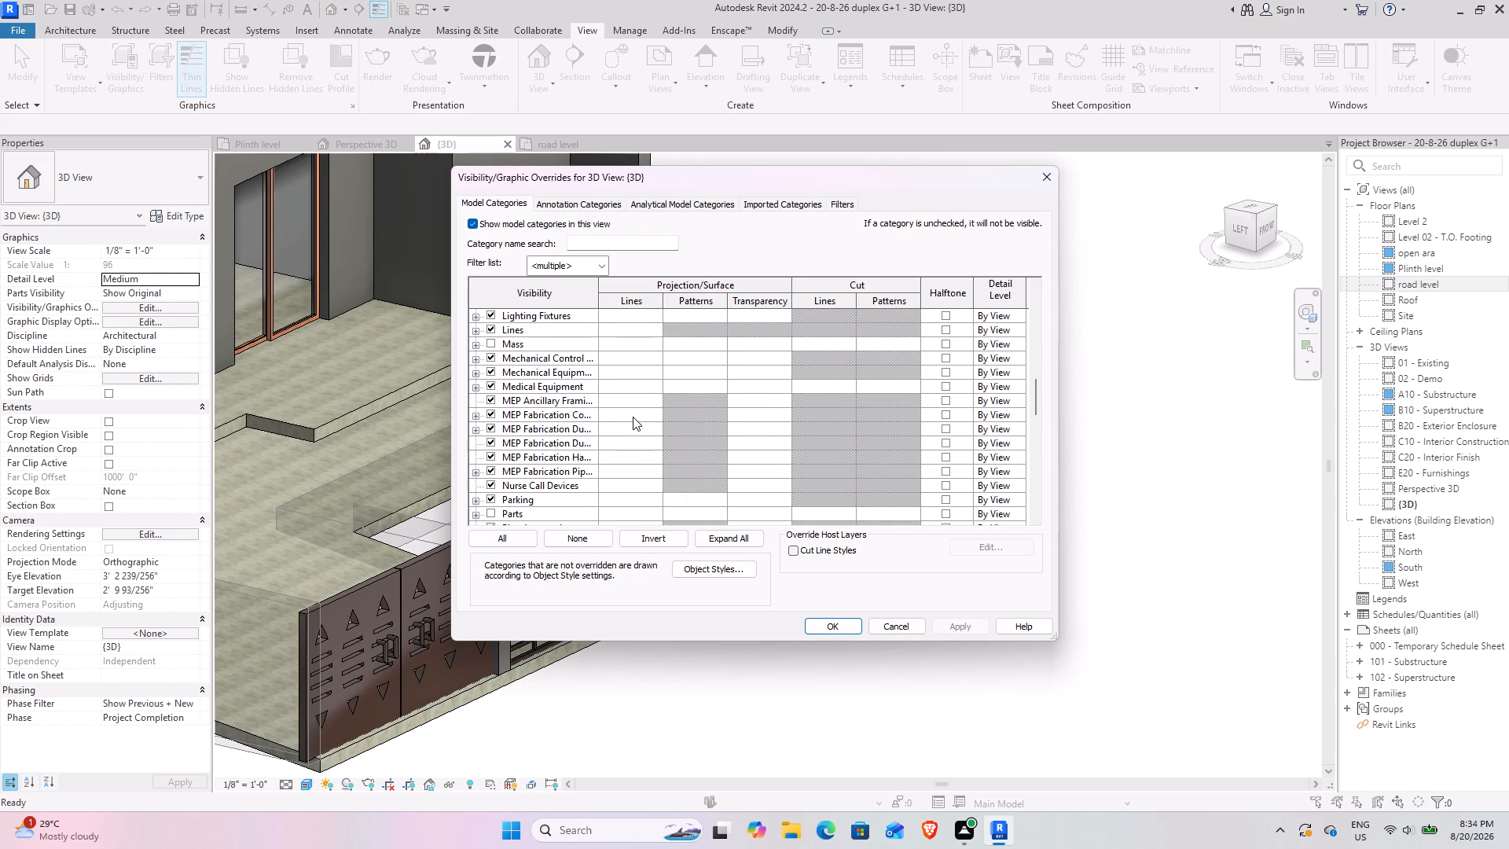
{"action": "scroll", "coordinate": [633, 417], "scroll_direction": "down", "scroll_amount": 10}
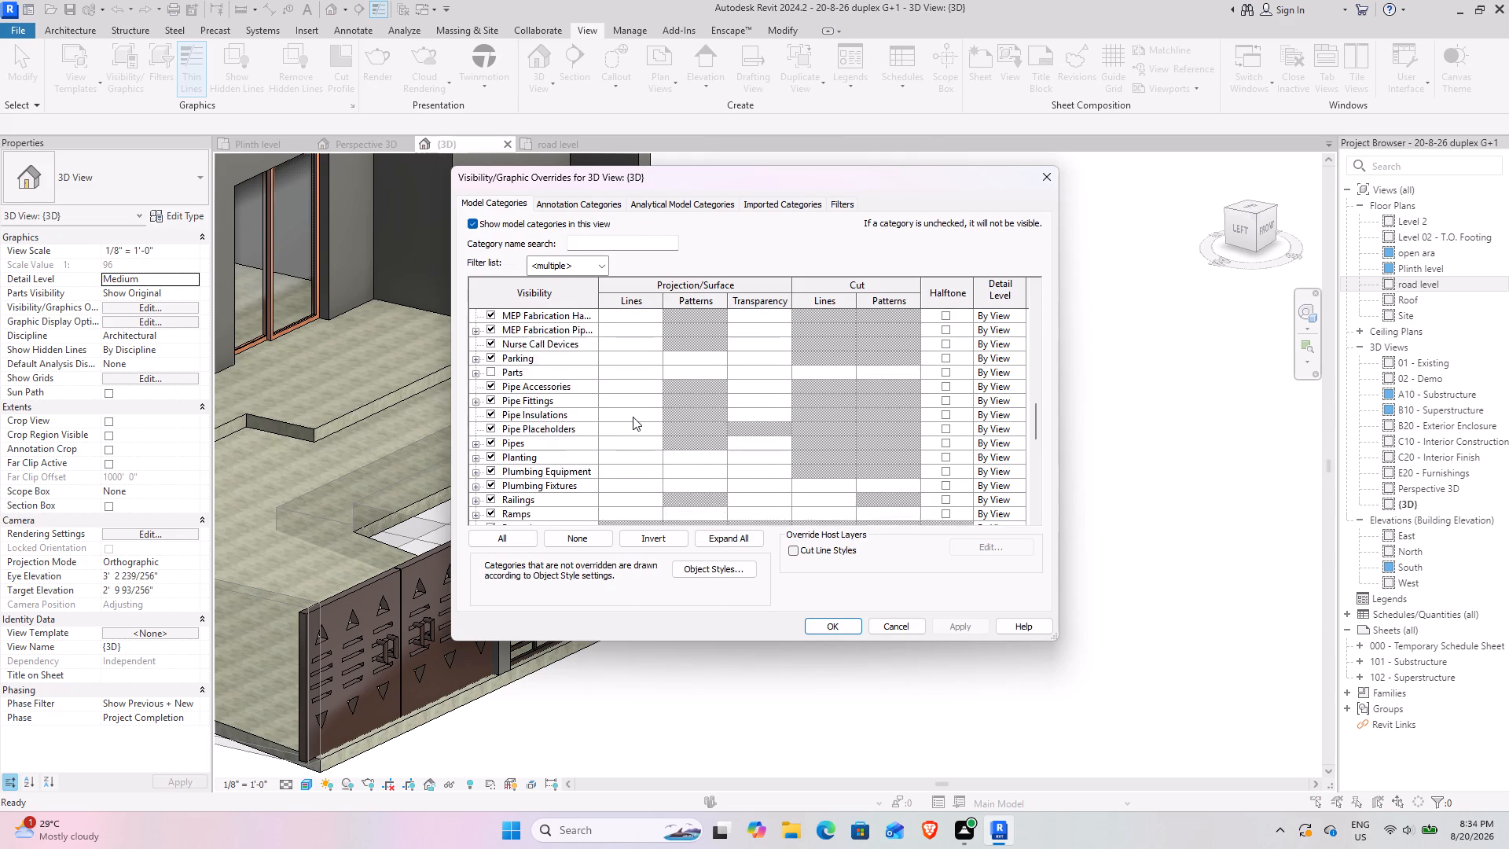
{"action": "scroll", "coordinate": [633, 417], "scroll_direction": "down", "scroll_amount": 11}
{"action": "scroll", "coordinate": [633, 417], "scroll_direction": "down", "scroll_amount": 12}
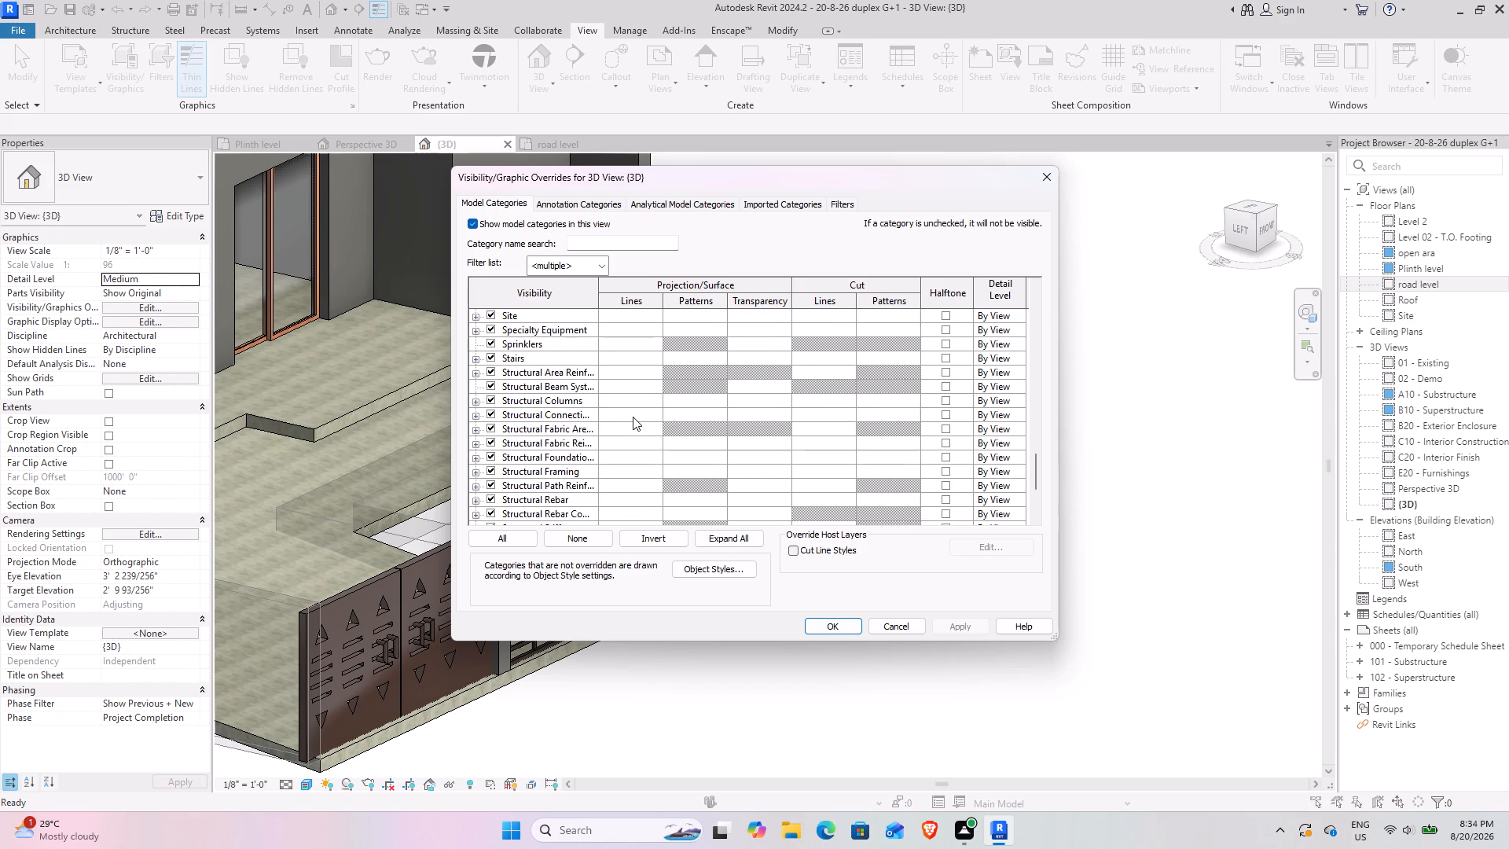
{"action": "scroll", "coordinate": [633, 417], "scroll_direction": "down", "scroll_amount": 15}
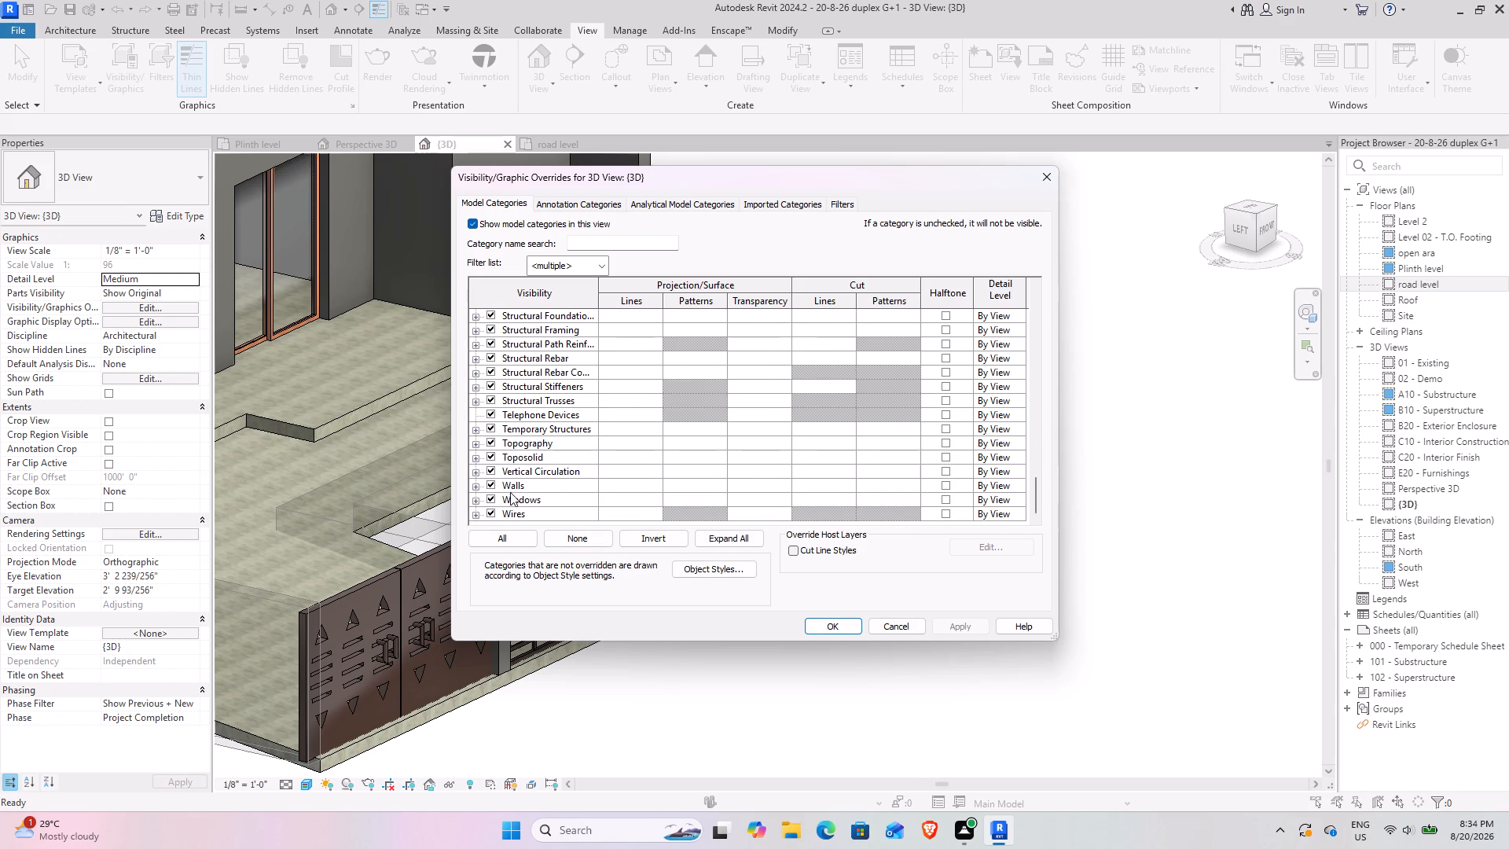
{"action": "left_click", "coordinate": [491, 483]}
{"action": "left_click", "coordinate": [491, 483]}
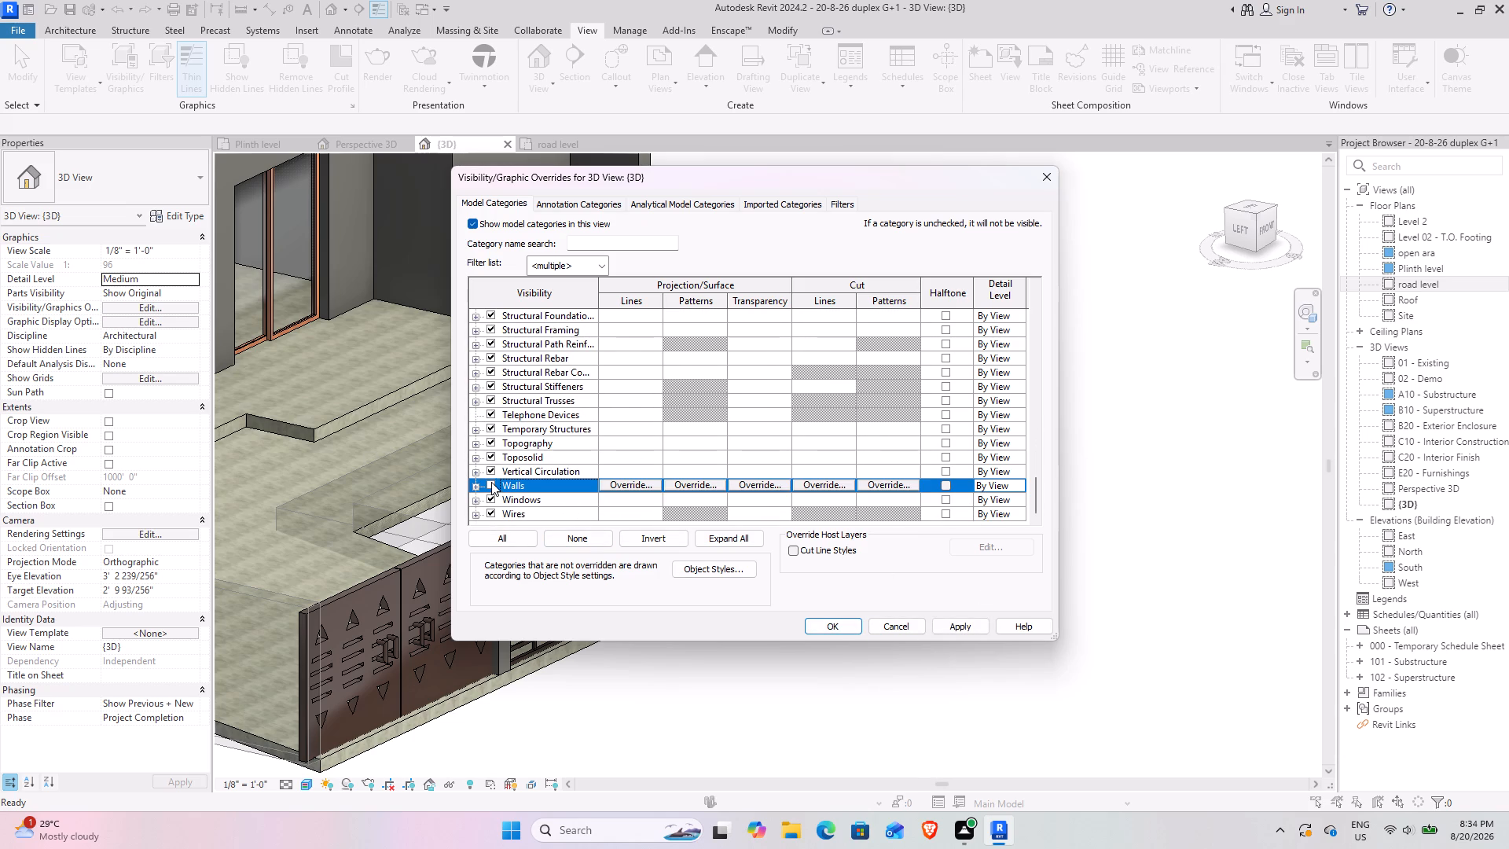
{"action": "left_click", "coordinate": [820, 624]}
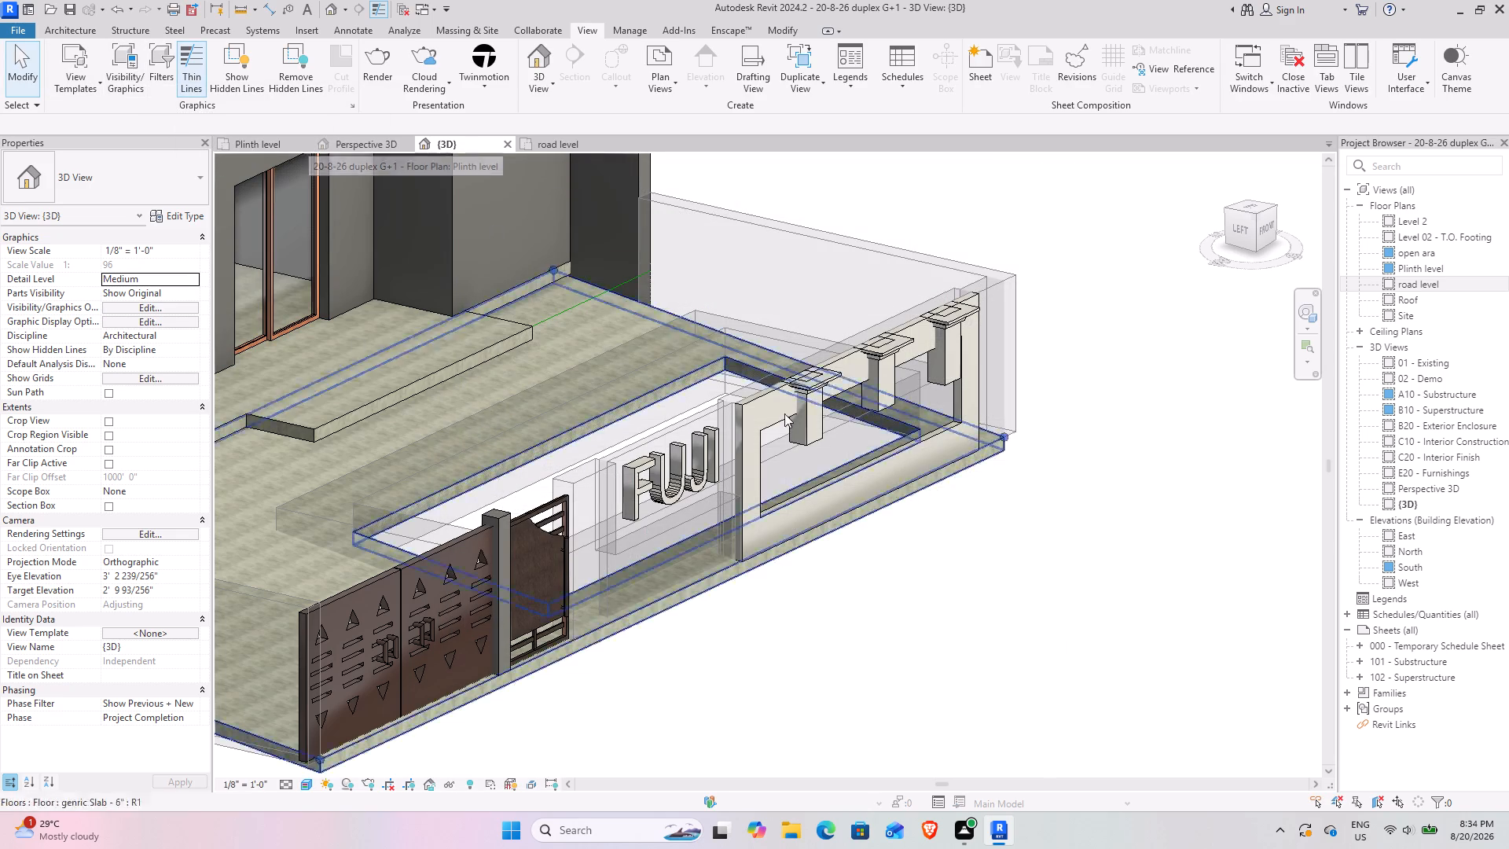
Create a new material named WALL for the Structure layer of the FUJI sign wall's type, 9" wall 2.
{"action": "left_click", "coordinate": [571, 482]}
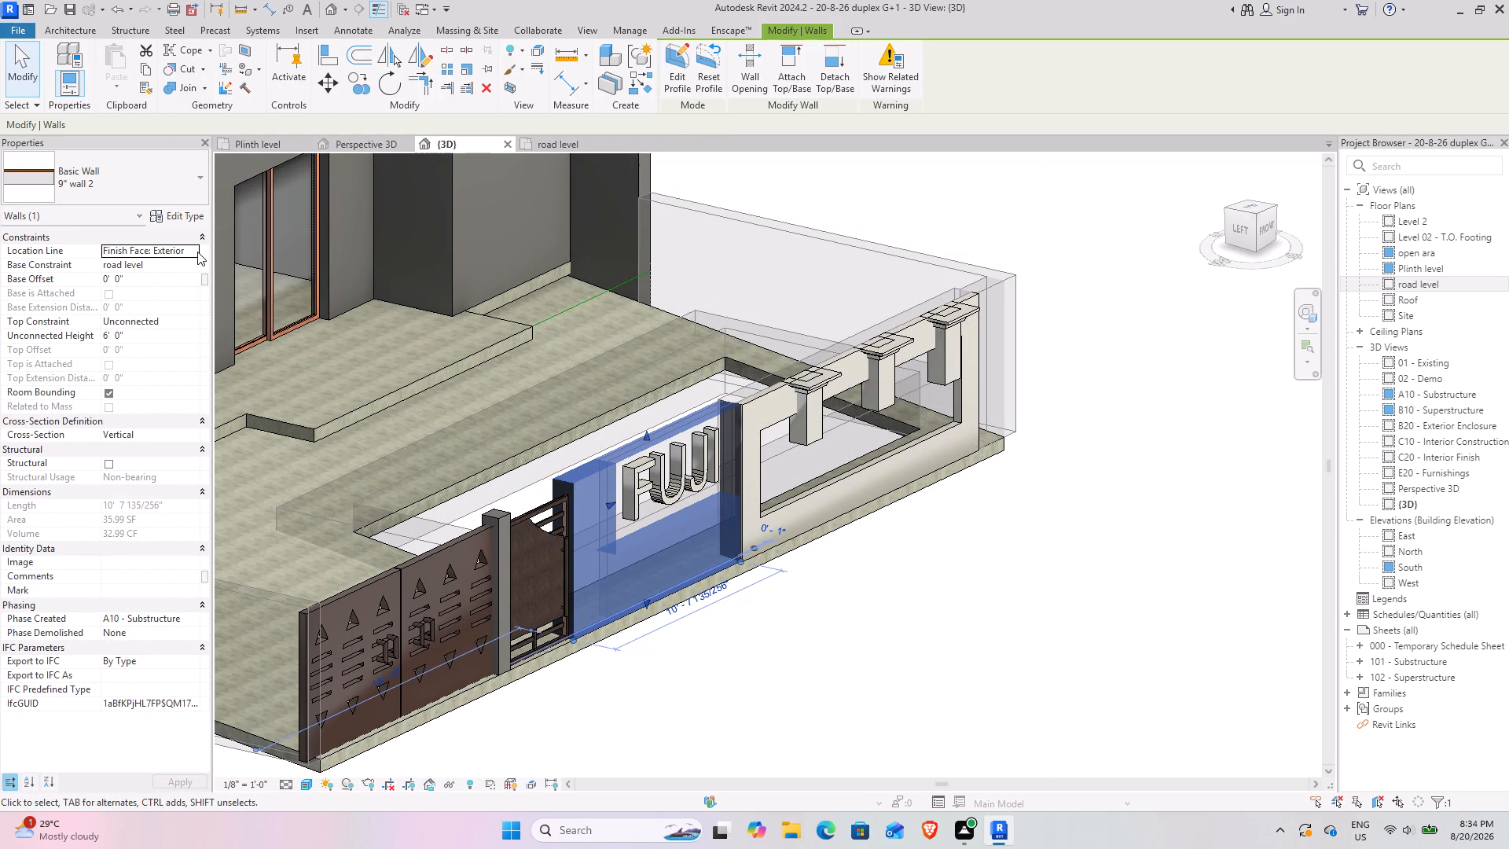
{"action": "left_click", "coordinate": [182, 218]}
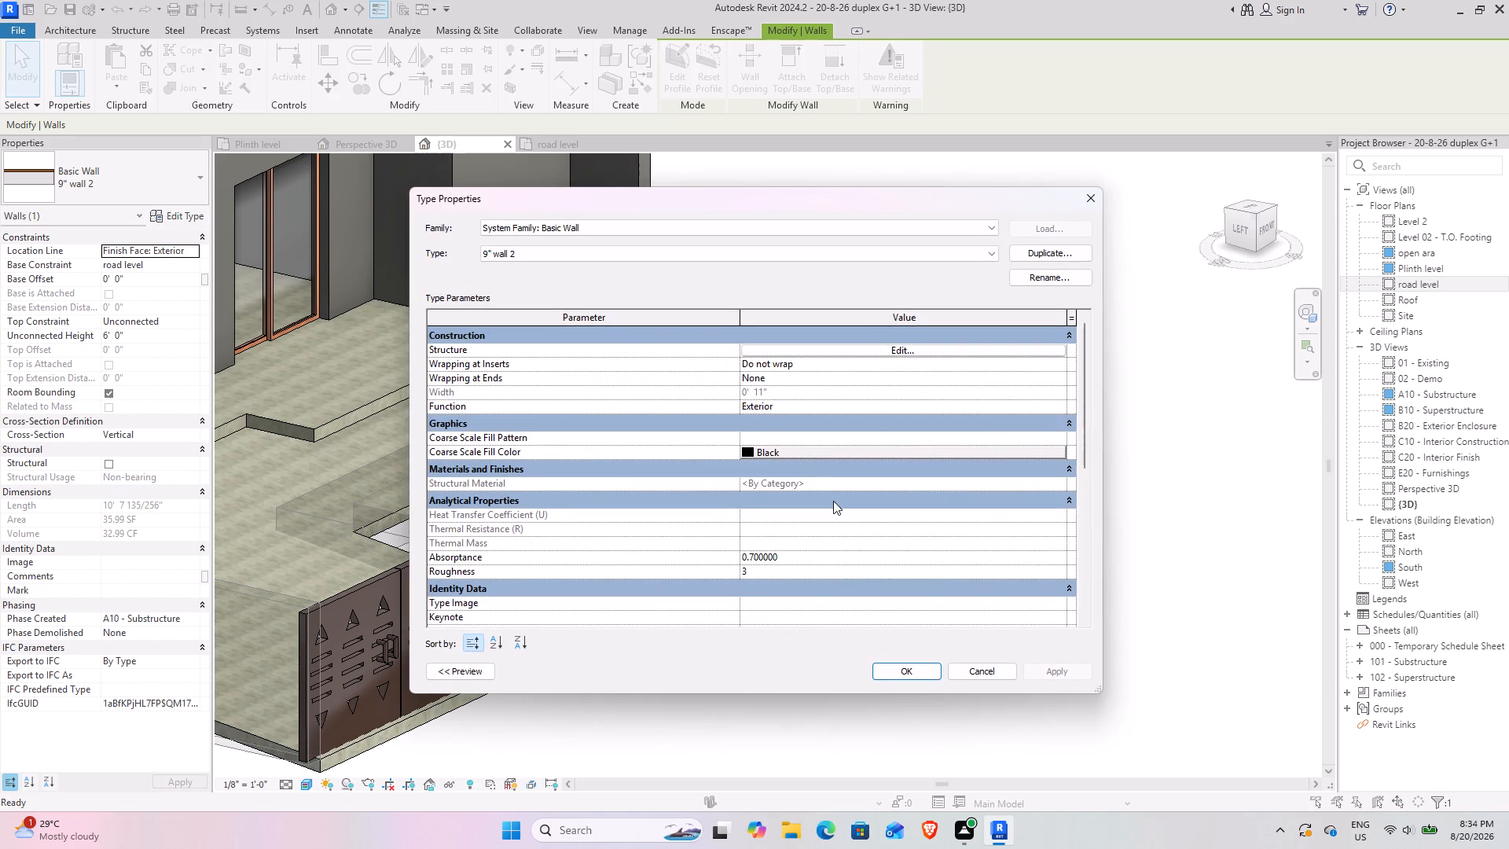
{"action": "left_click", "coordinate": [851, 352]}
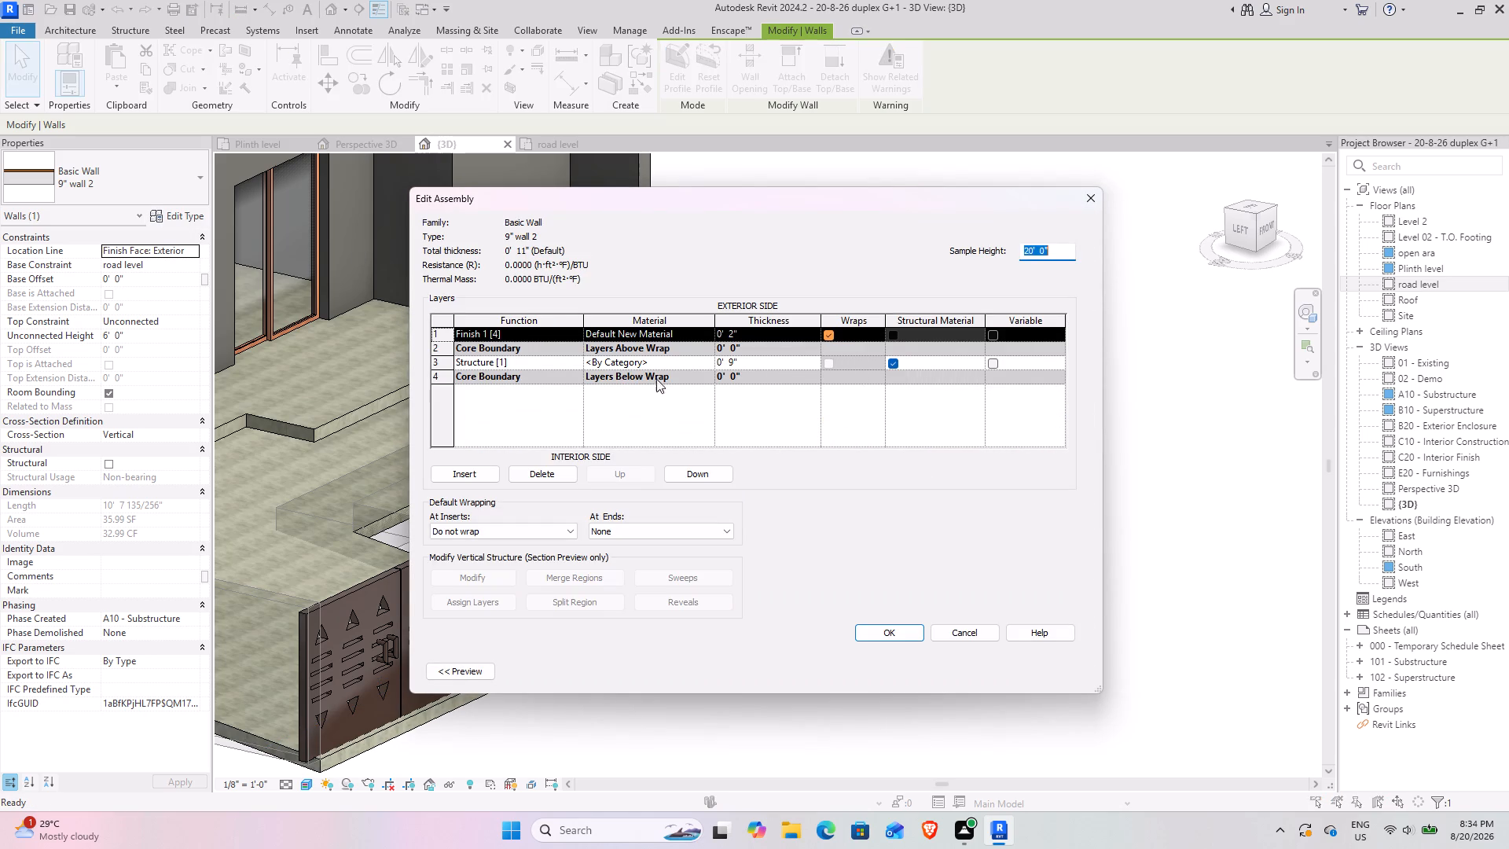
{"action": "left_click", "coordinate": [697, 360]}
{"action": "left_click", "coordinate": [707, 362]}
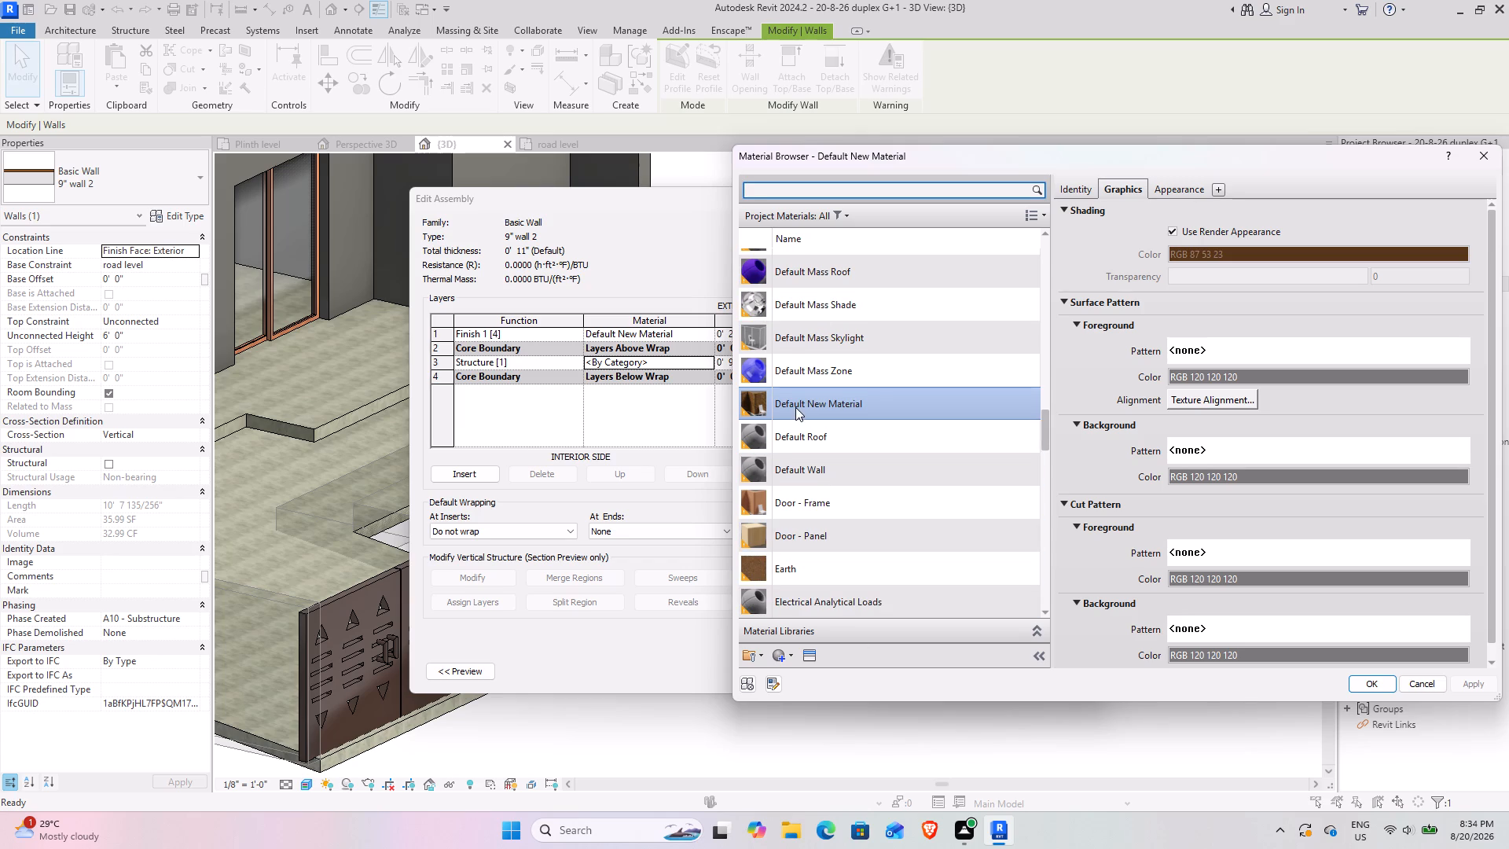
{"action": "left_click", "coordinate": [774, 656]}
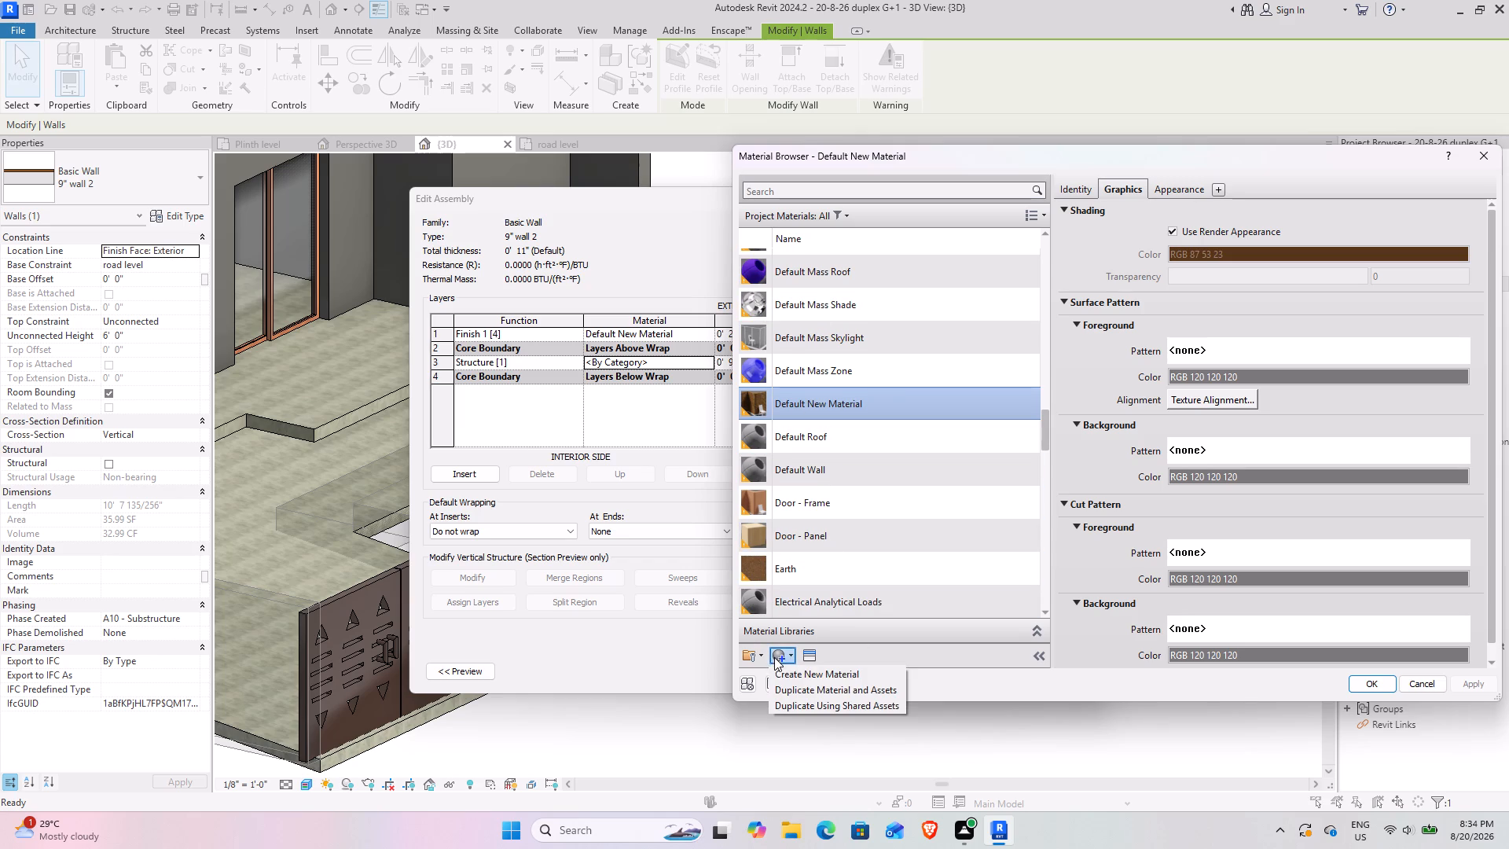
{"action": "left_click", "coordinate": [817, 666]}
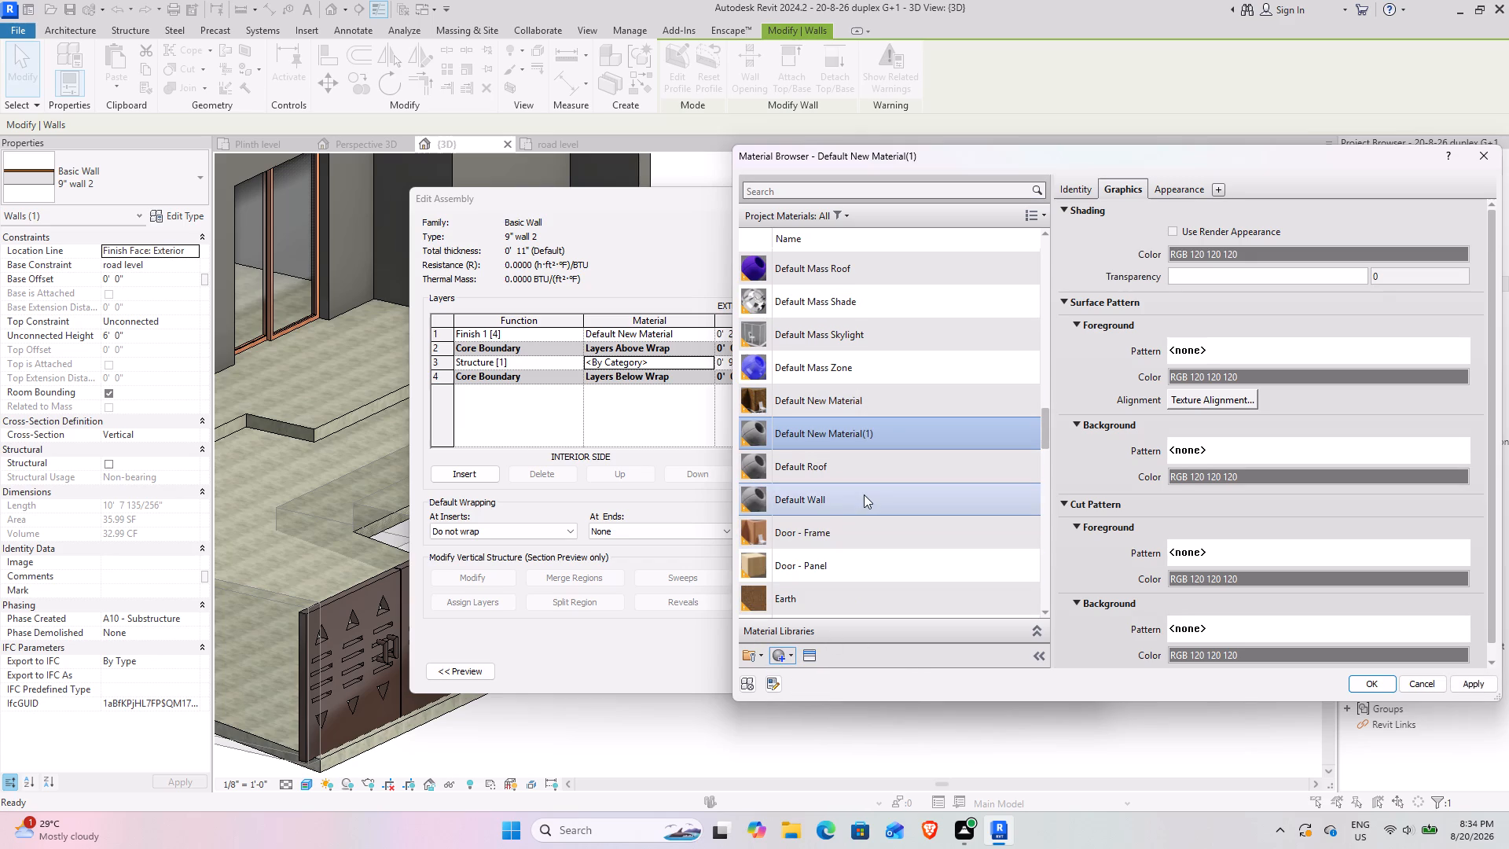
{"action": "left_click", "coordinate": [862, 428]}
{"action": "right_click", "coordinate": [863, 428]}
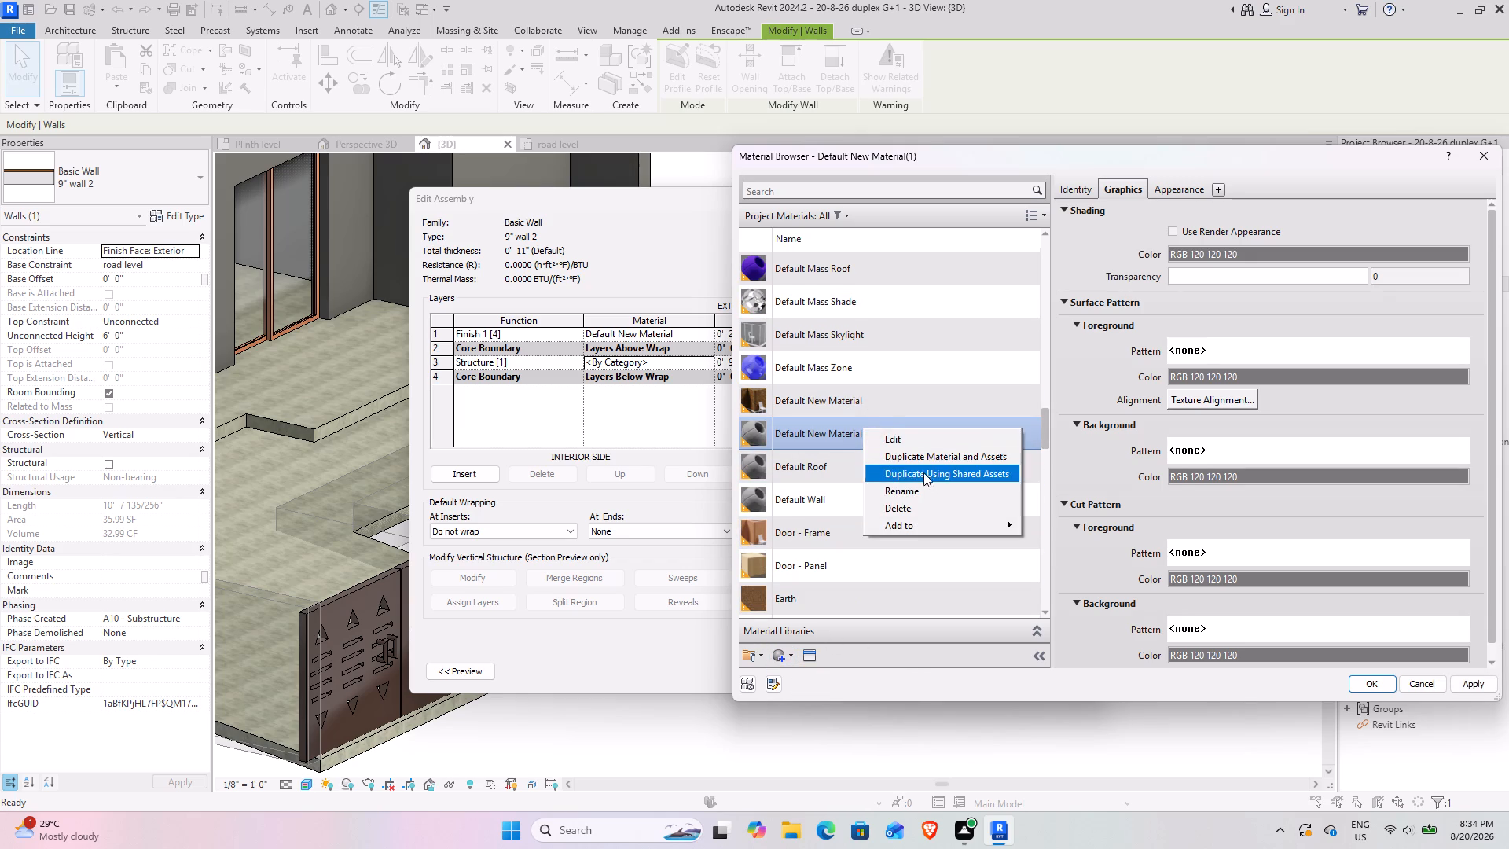
{"action": "left_click", "coordinate": [922, 487]}
{"action": "type", "text": "WALL"}
{"action": "key", "text": "Return"}
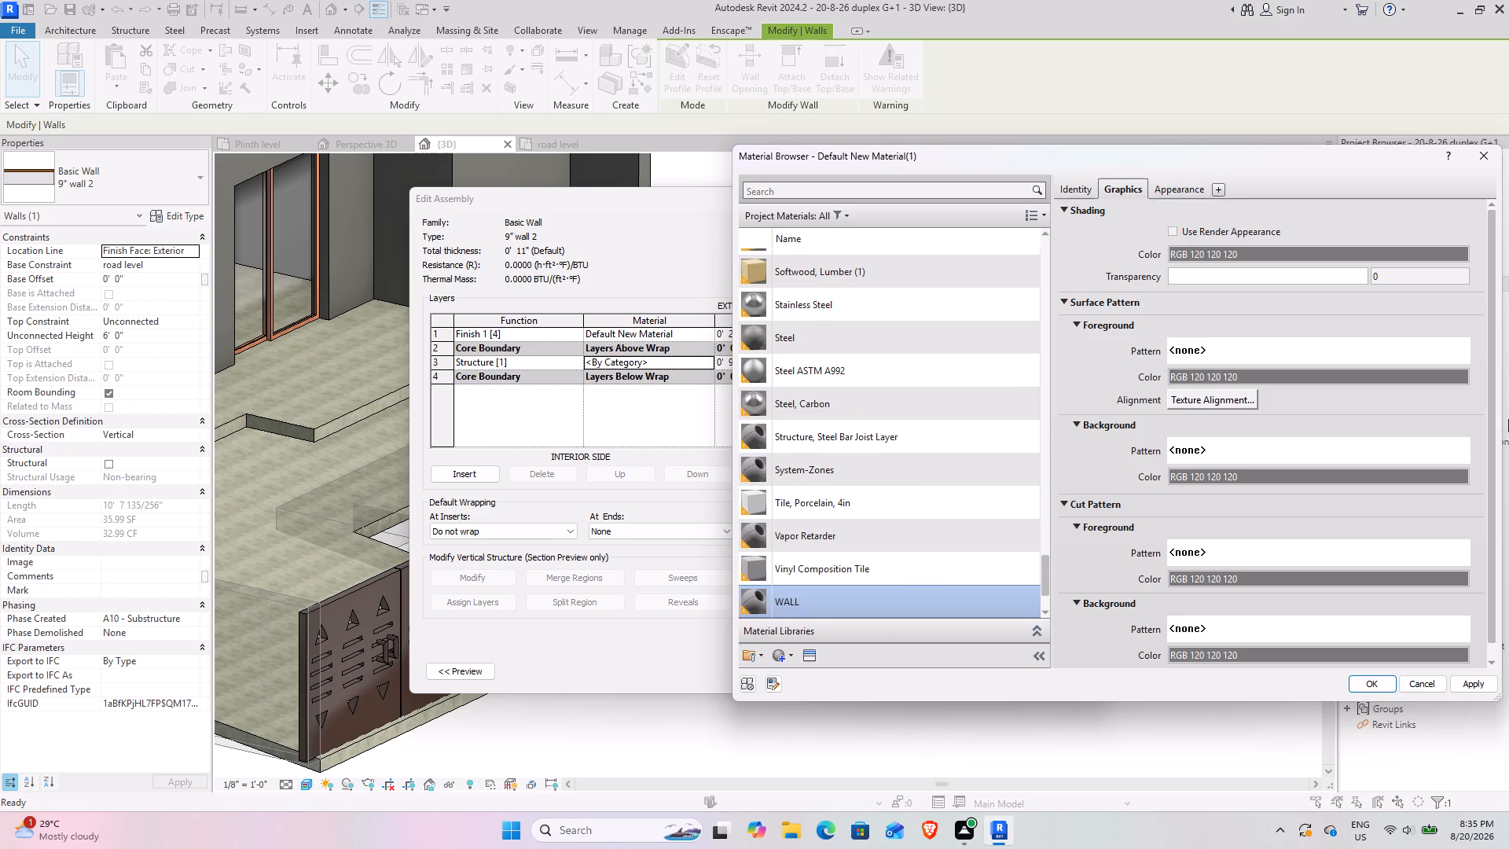
Set the WALL material's appearance colour to RGB 150 150 150, use render appearance for shading, and apply it to the wall type's Structure layer.
{"action": "scroll", "coordinate": [1302, 270], "scroll_direction": "up", "scroll_amount": 4}
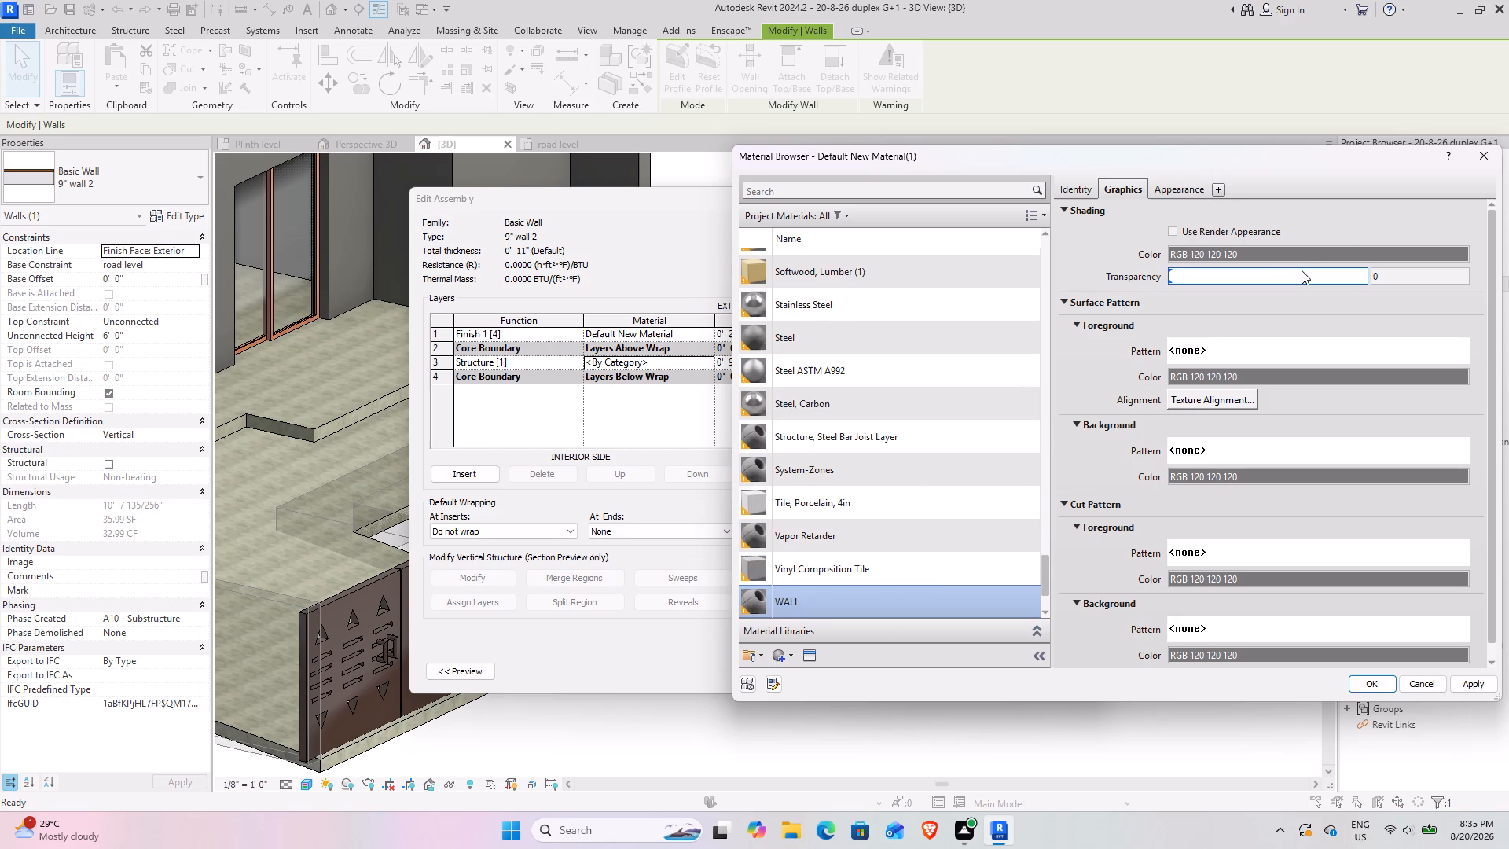
{"action": "left_click", "coordinate": [1147, 175]}
{"action": "left_click", "coordinate": [1155, 182]}
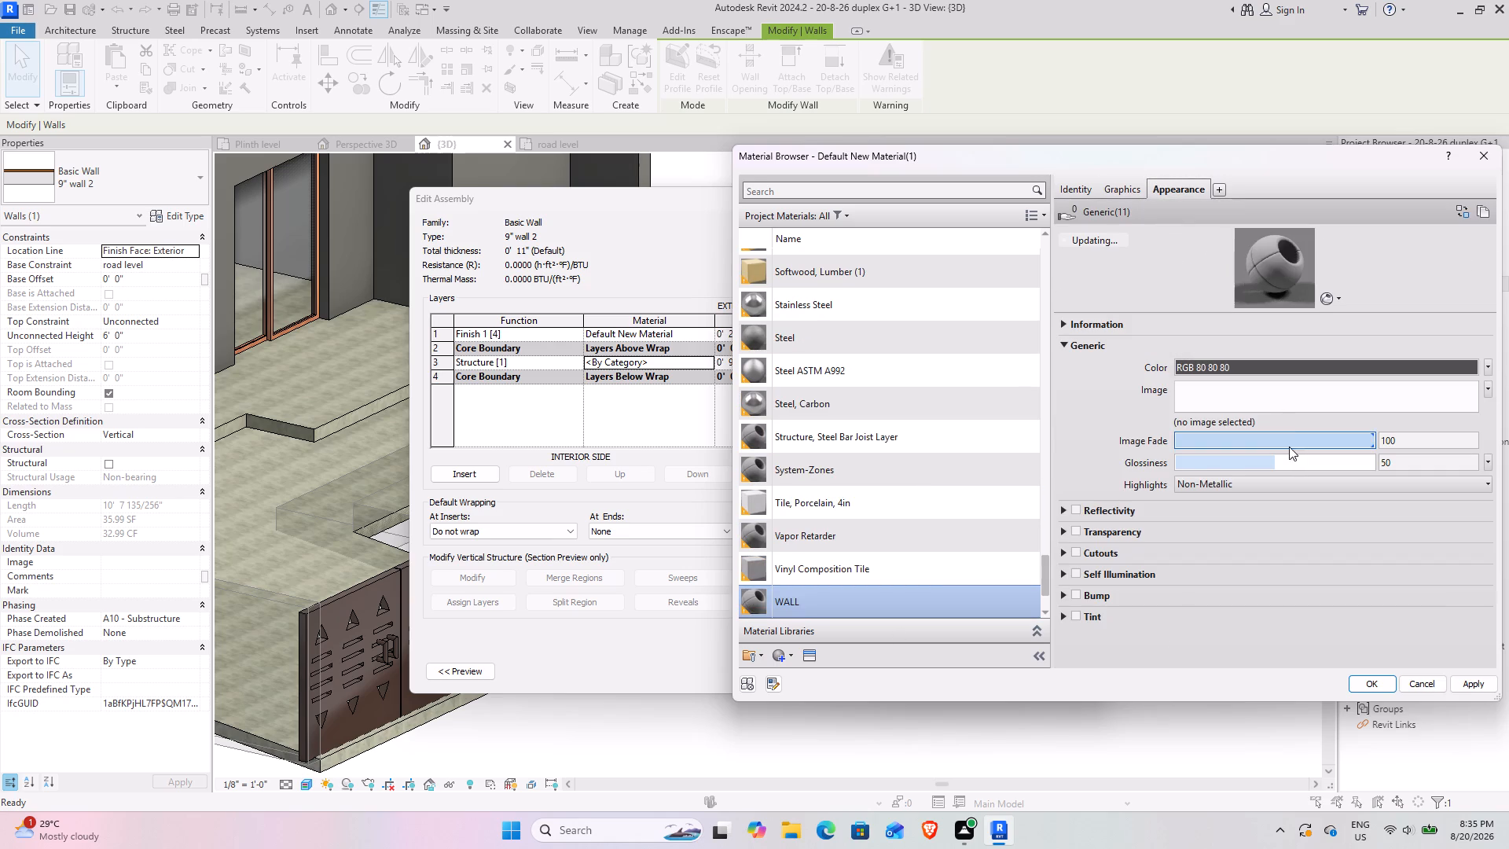
{"action": "left_click", "coordinate": [1285, 382]}
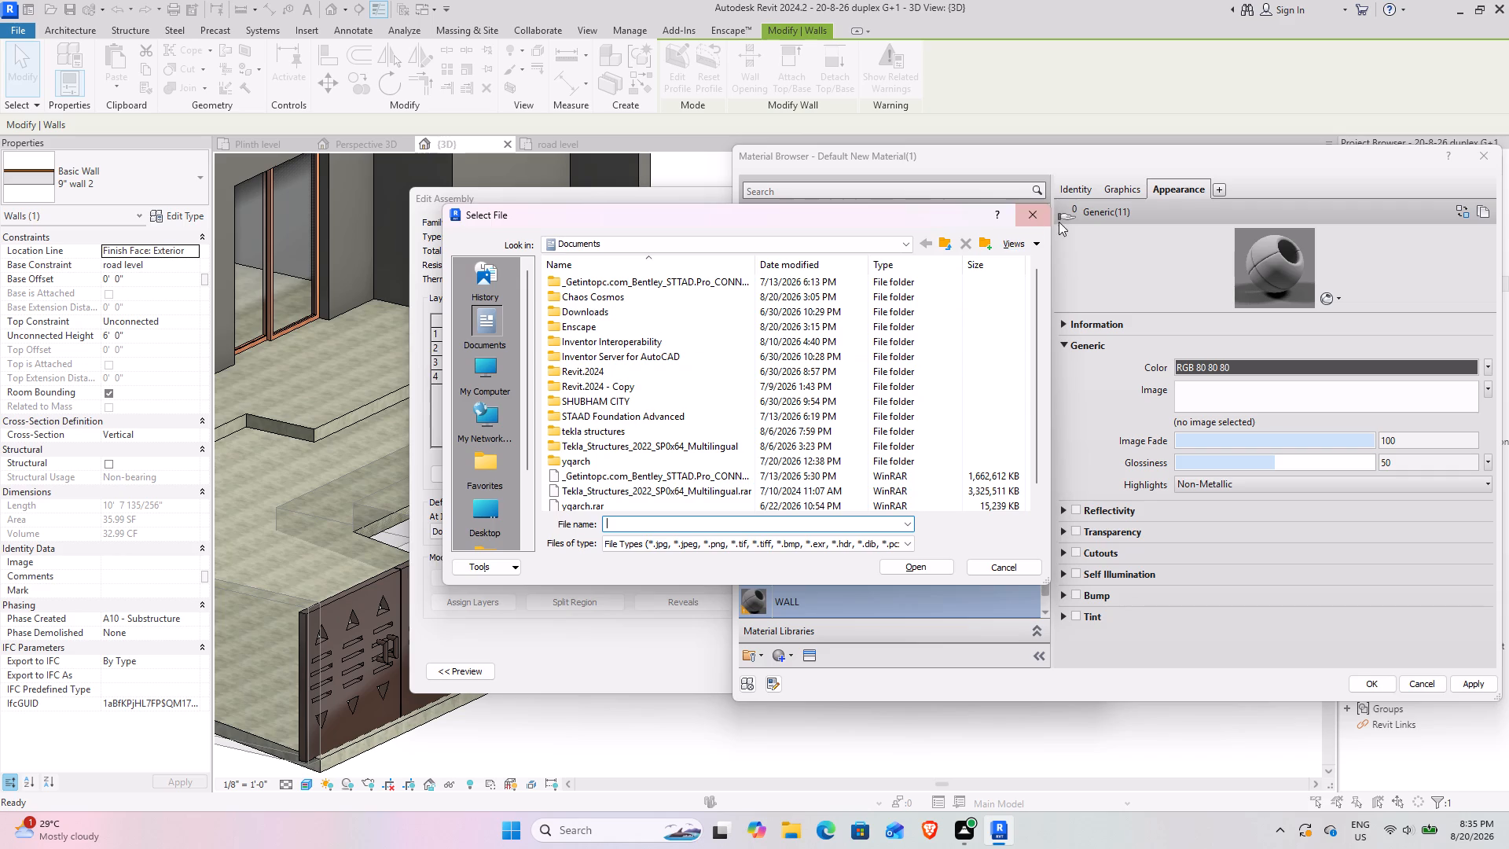
{"action": "left_click", "coordinate": [1035, 212]}
{"action": "left_click", "coordinate": [1240, 372]}
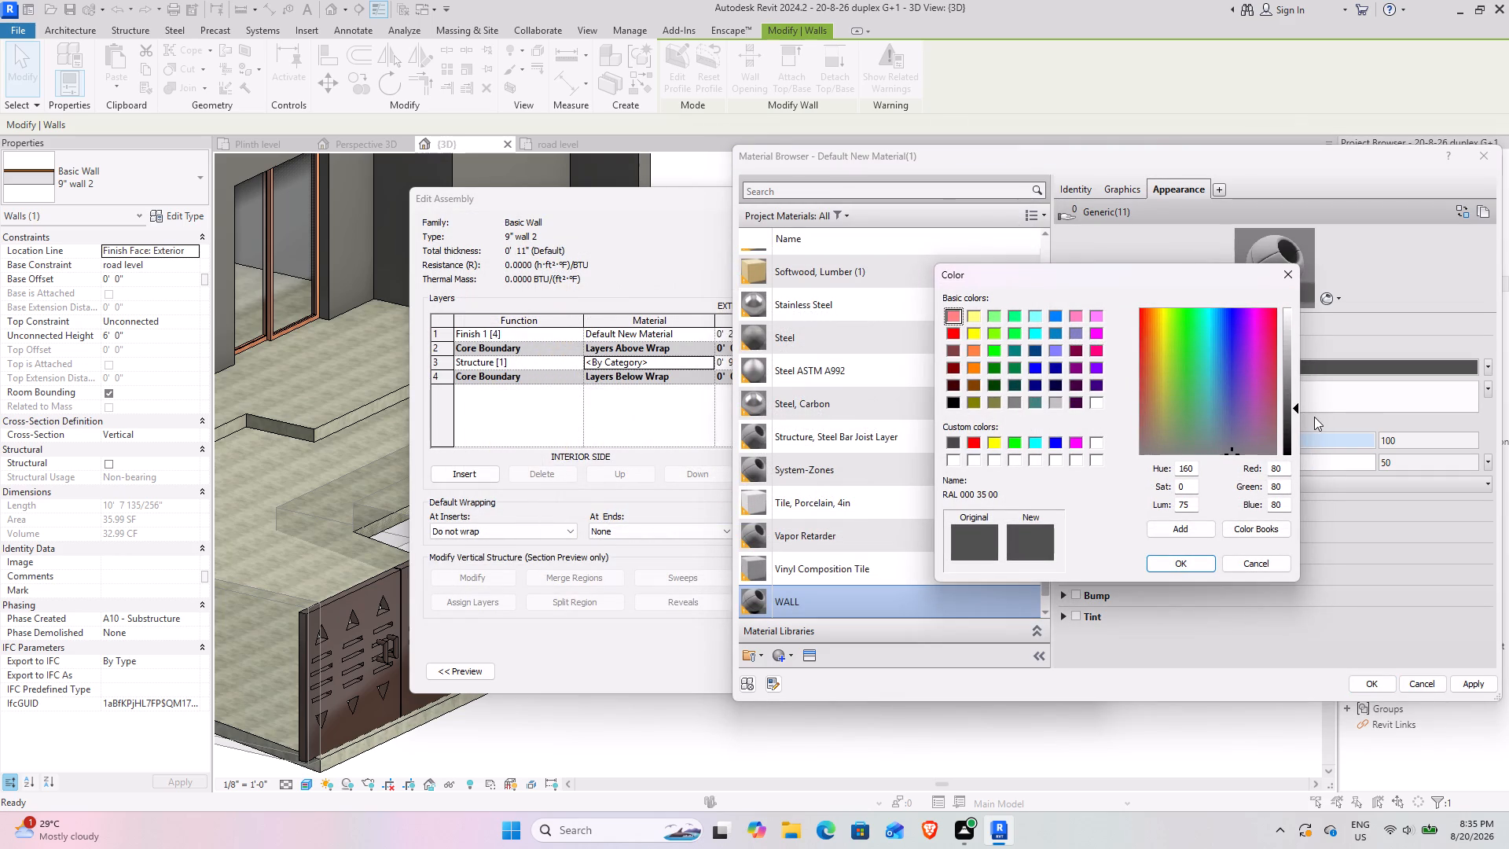
{"action": "left_click_drag", "start_coordinate": [1292, 408], "coordinate": [1291, 368]}
{"action": "left_click", "coordinate": [1186, 549]}
{"action": "left_click", "coordinate": [1177, 558]}
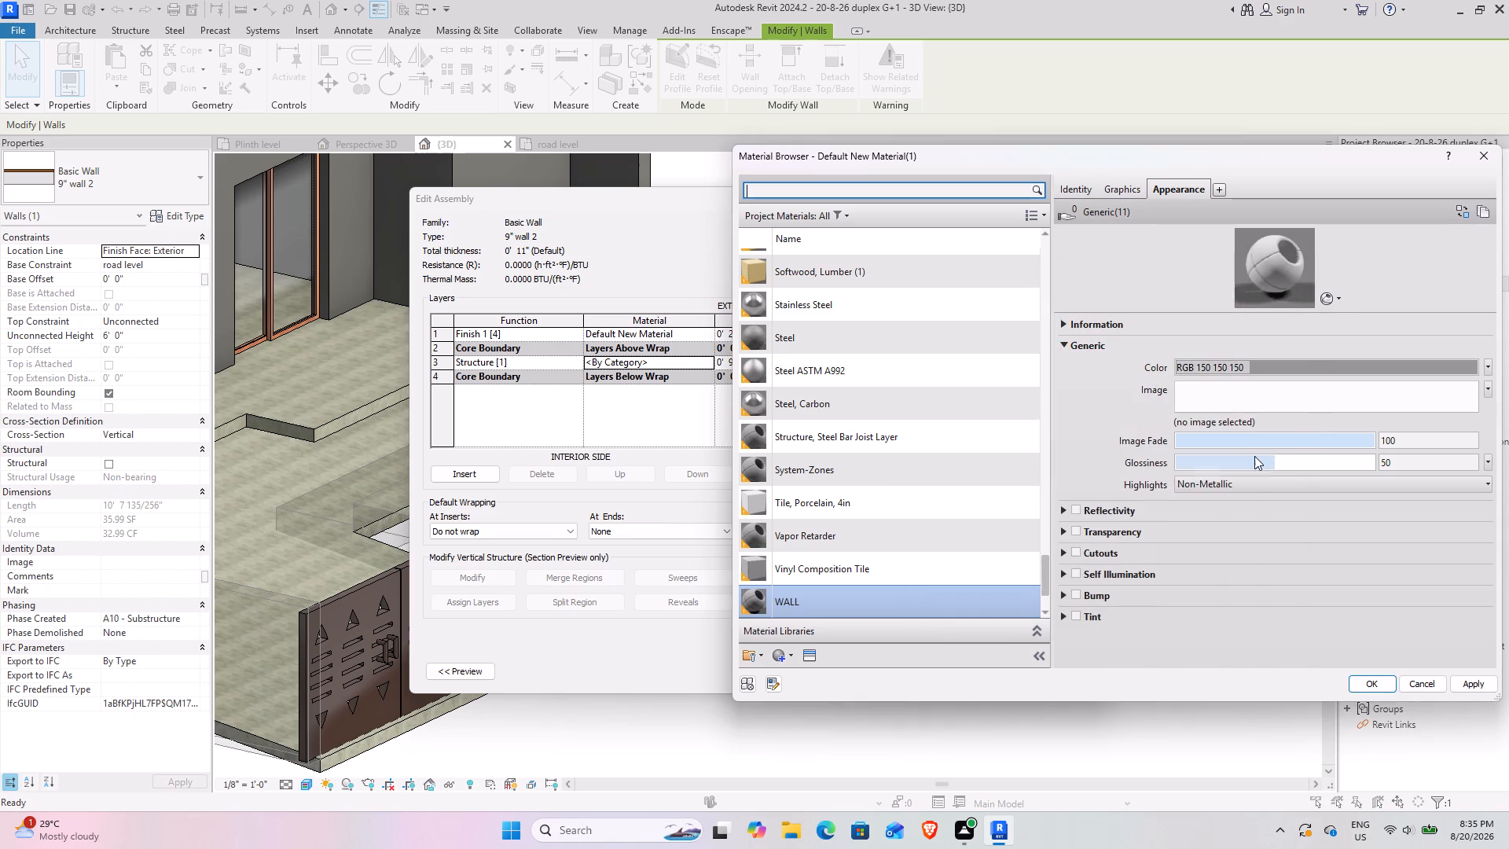
{"action": "left_click", "coordinate": [1120, 187]}
{"action": "left_click", "coordinate": [1204, 227]}
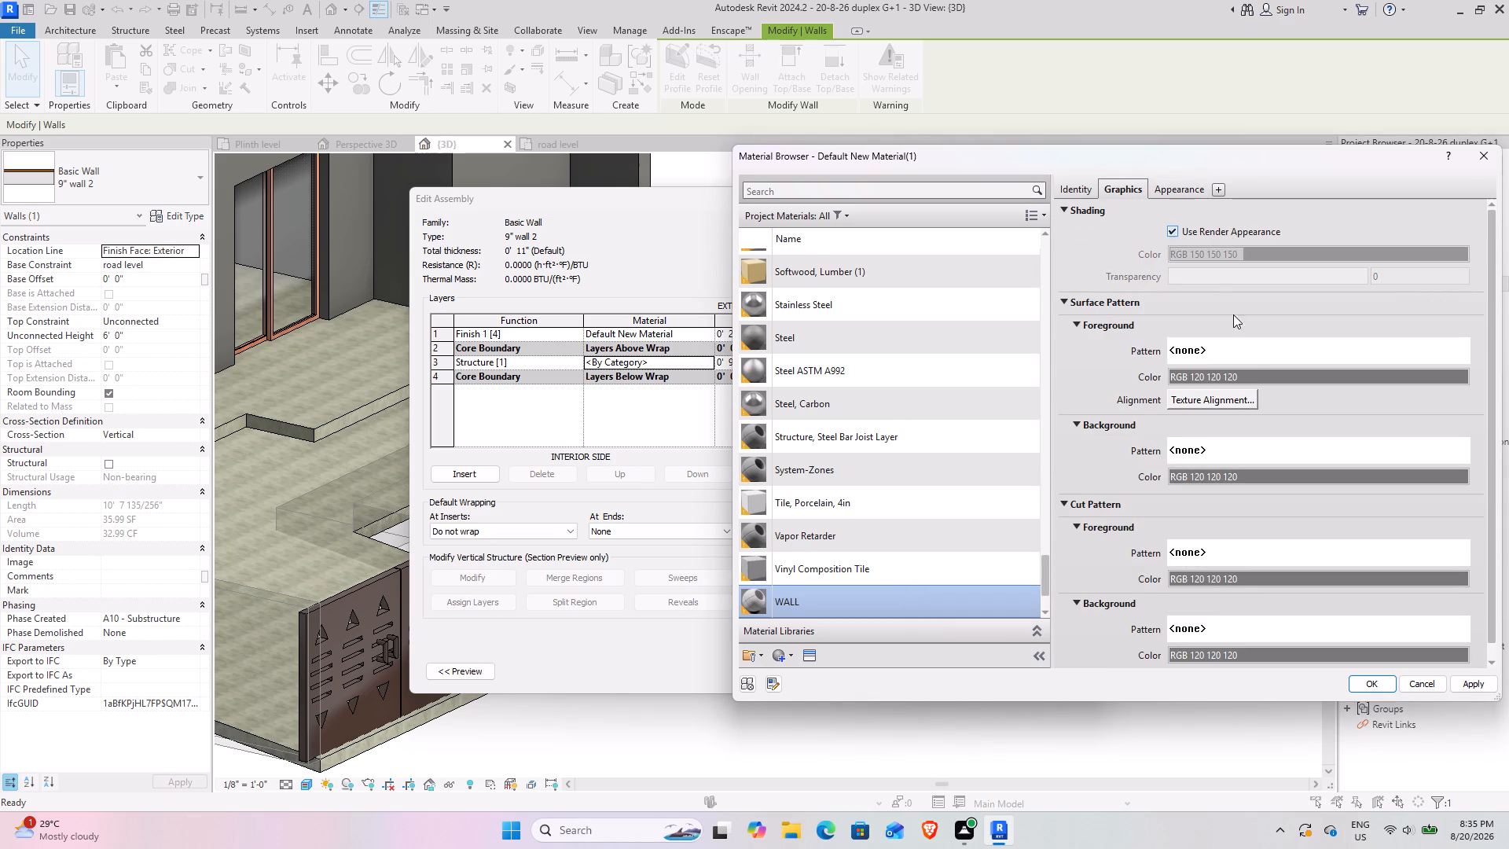
{"action": "left_click", "coordinate": [1375, 691]}
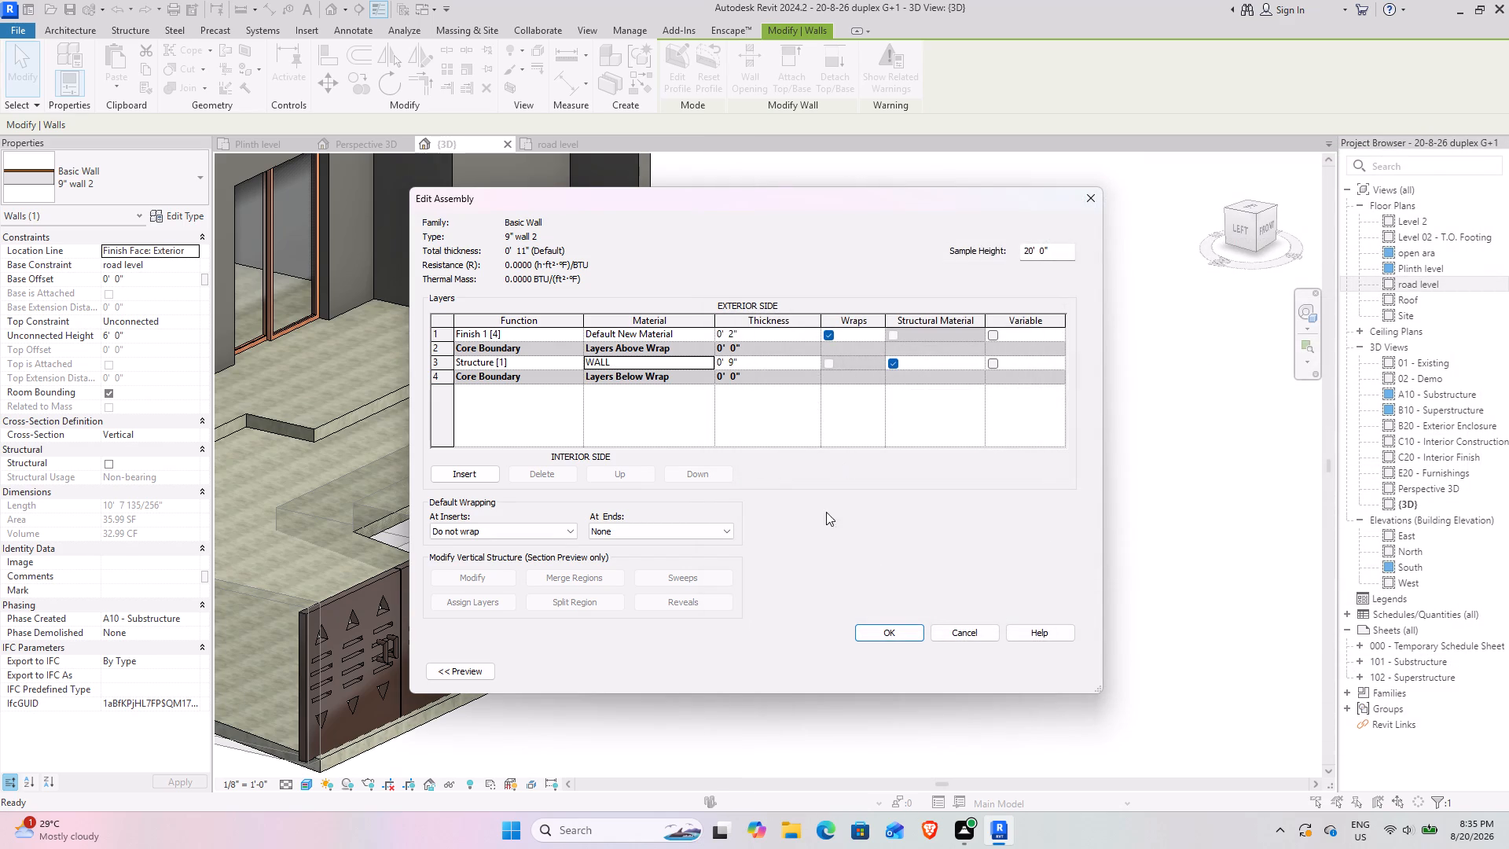
{"action": "left_click", "coordinate": [883, 625]}
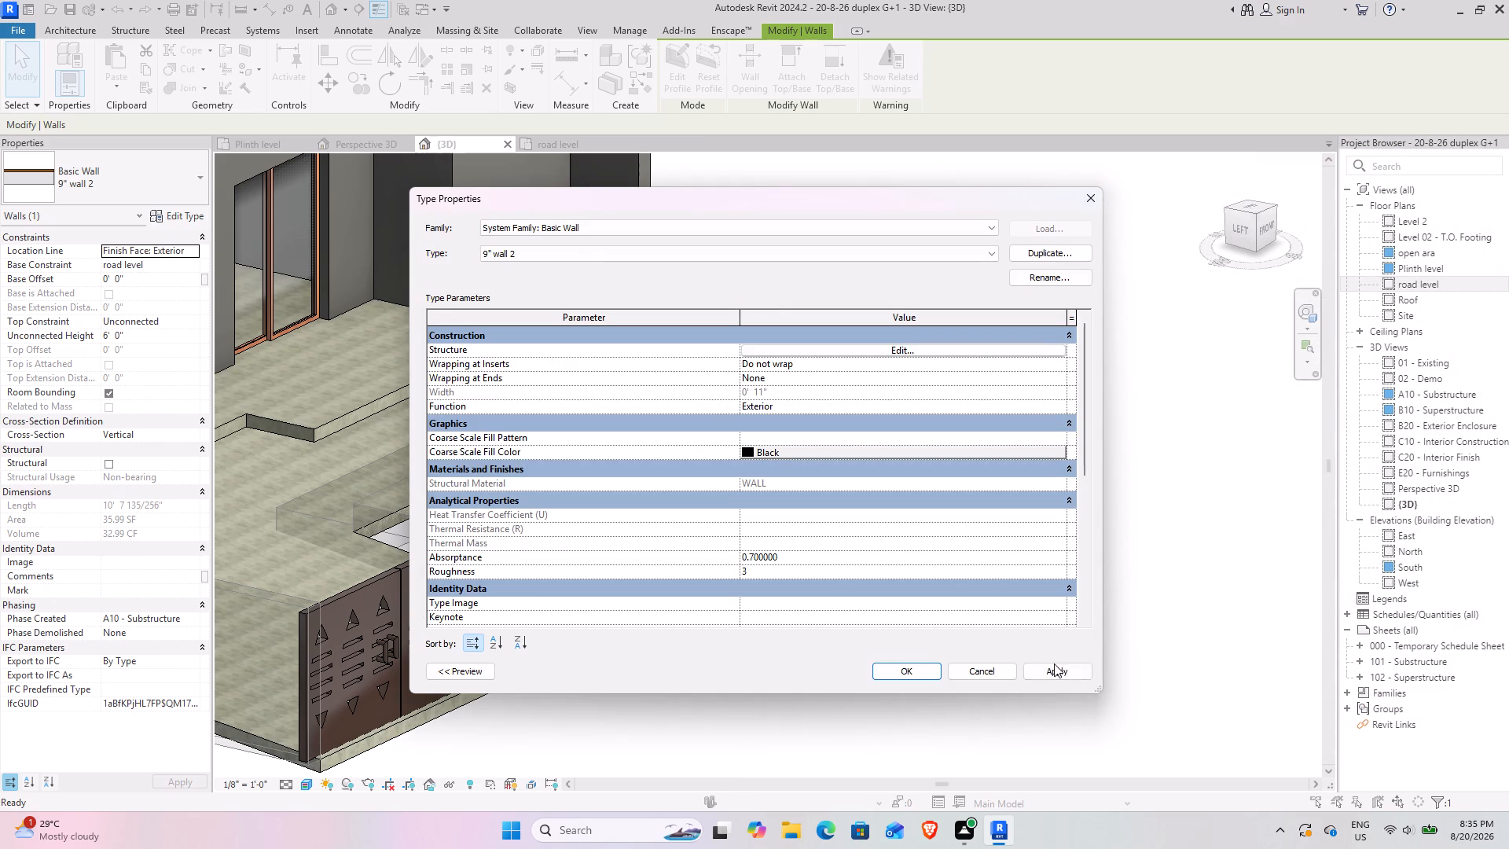
{"action": "left_click_drag", "start_coordinate": [1054, 670], "coordinate": [1045, 671]}
{"action": "left_click", "coordinate": [912, 670]}
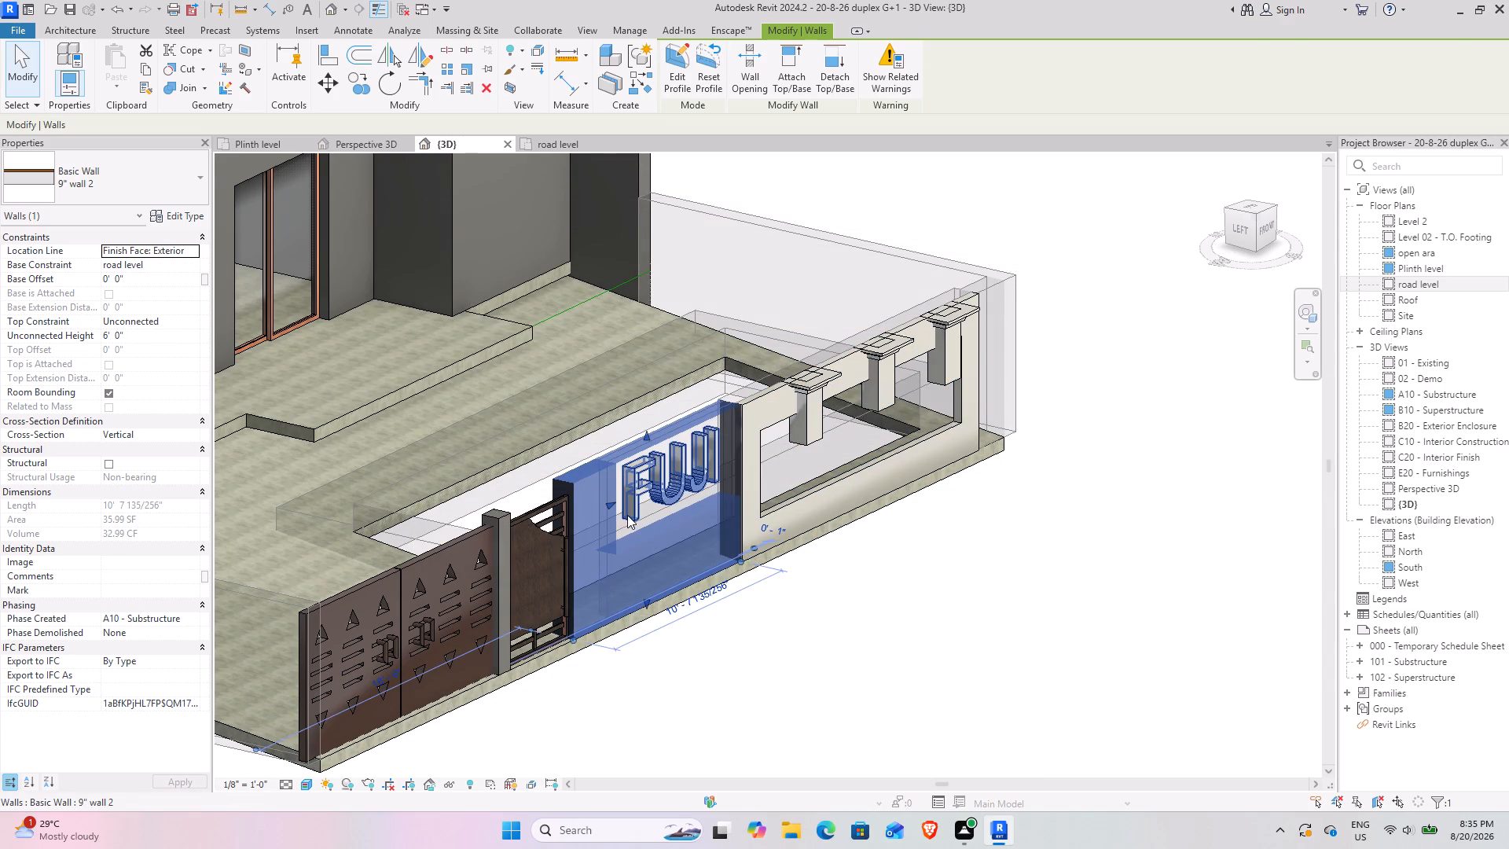
Examine how the FUJI sign wall and front boundary render in the {3D} and Perspective 3D views from several angles.
{"action": "key", "text": "Escape"}
{"action": "key", "text": "Escape"}
{"action": "middle_click_drag", "start_coordinate": [843, 656], "coordinate": [1090, 598], "text": "shift"}
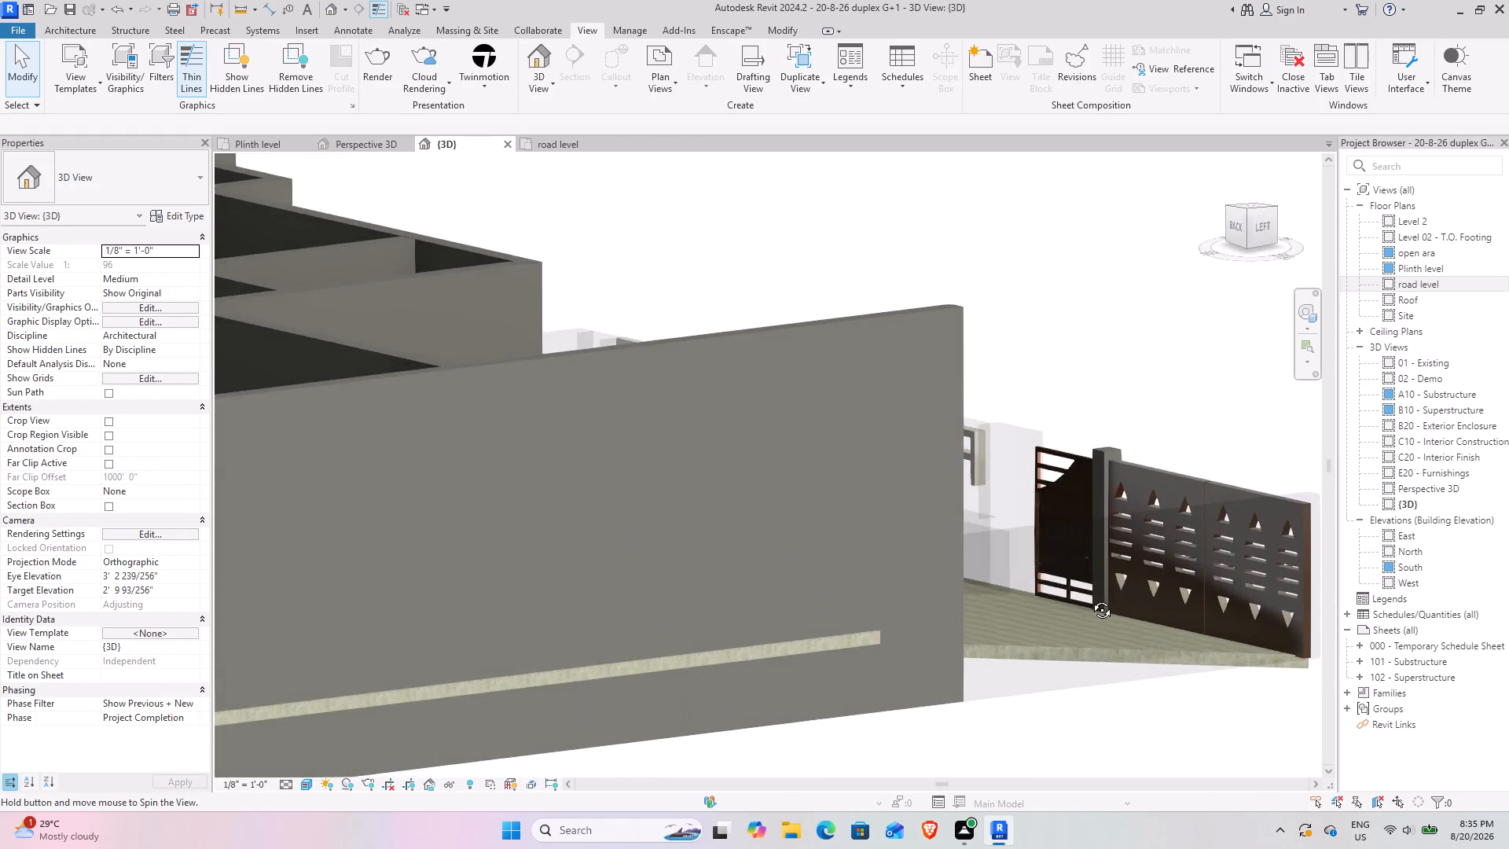
{"action": "middle_click_drag", "start_coordinate": [1090, 598], "coordinate": [676, 590], "text": "shift"}
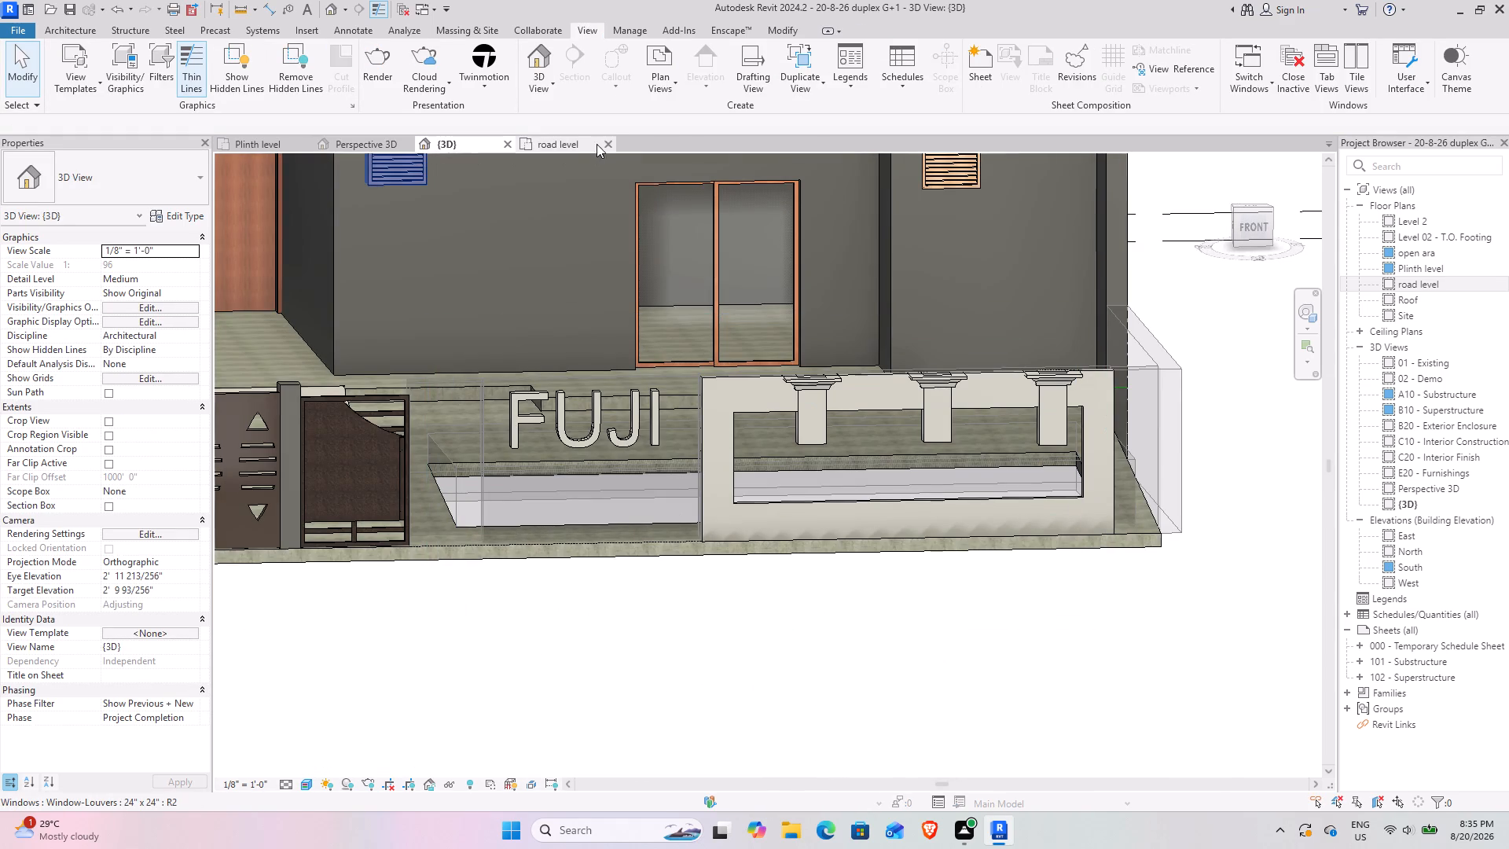
{"action": "left_click", "coordinate": [362, 138]}
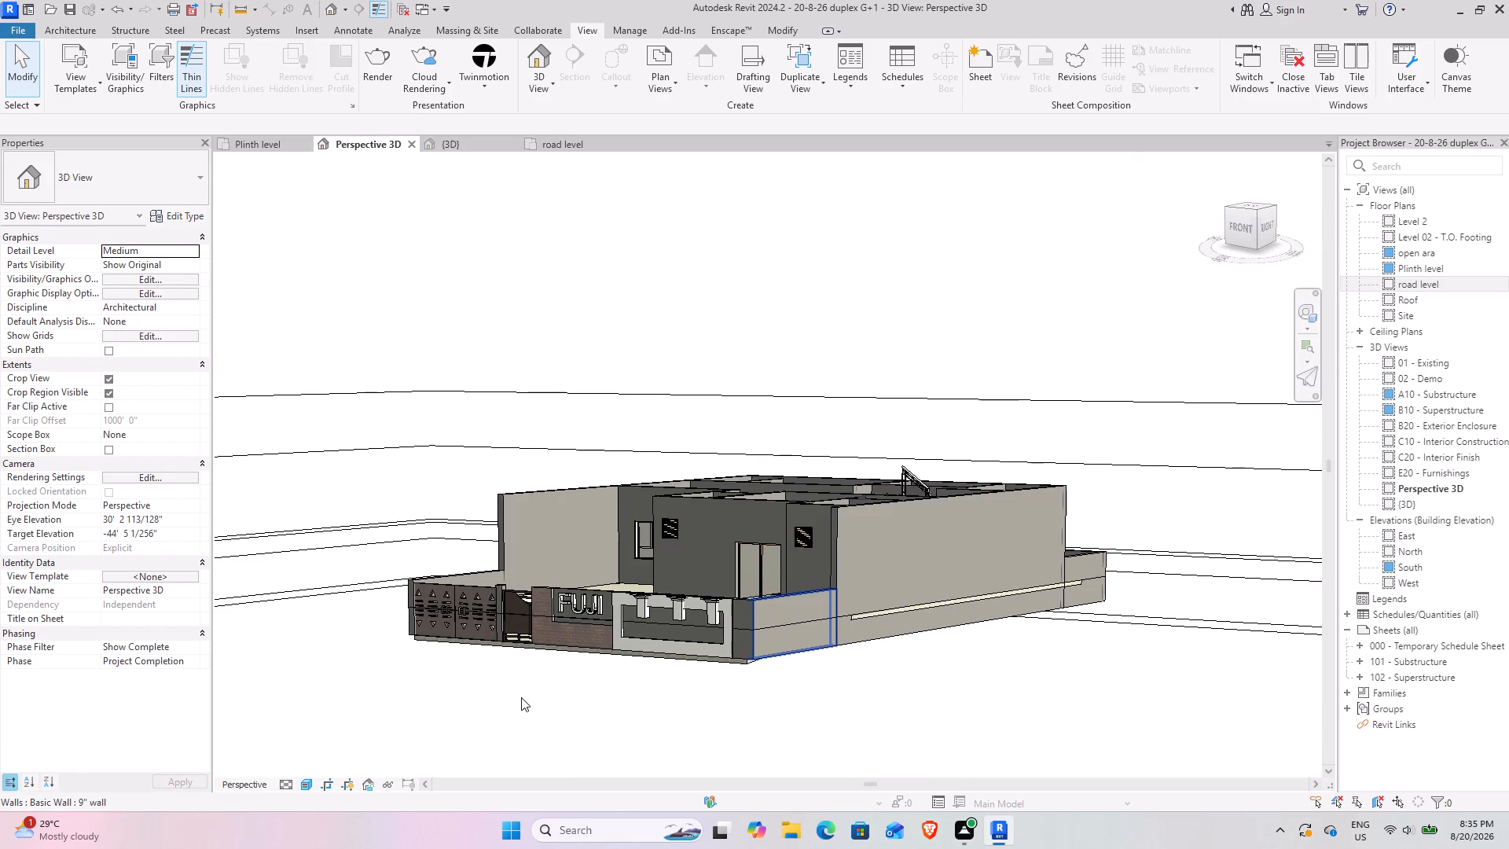
{"action": "middle_click_drag", "start_coordinate": [521, 693], "coordinate": [728, 734], "text": "shift"}
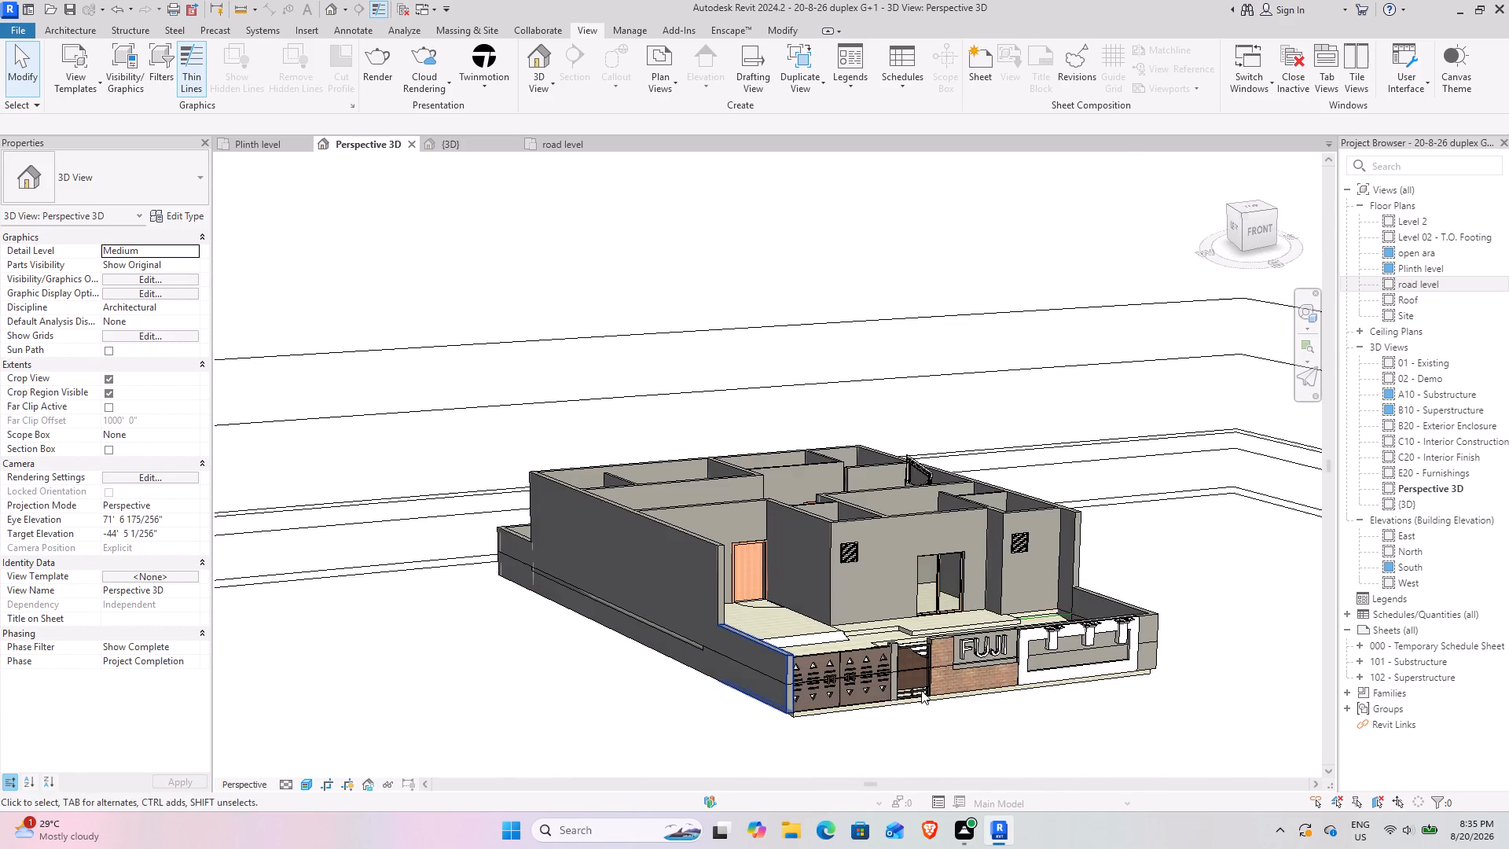
{"action": "scroll", "coordinate": [1046, 665], "scroll_direction": "up", "scroll_amount": 6}
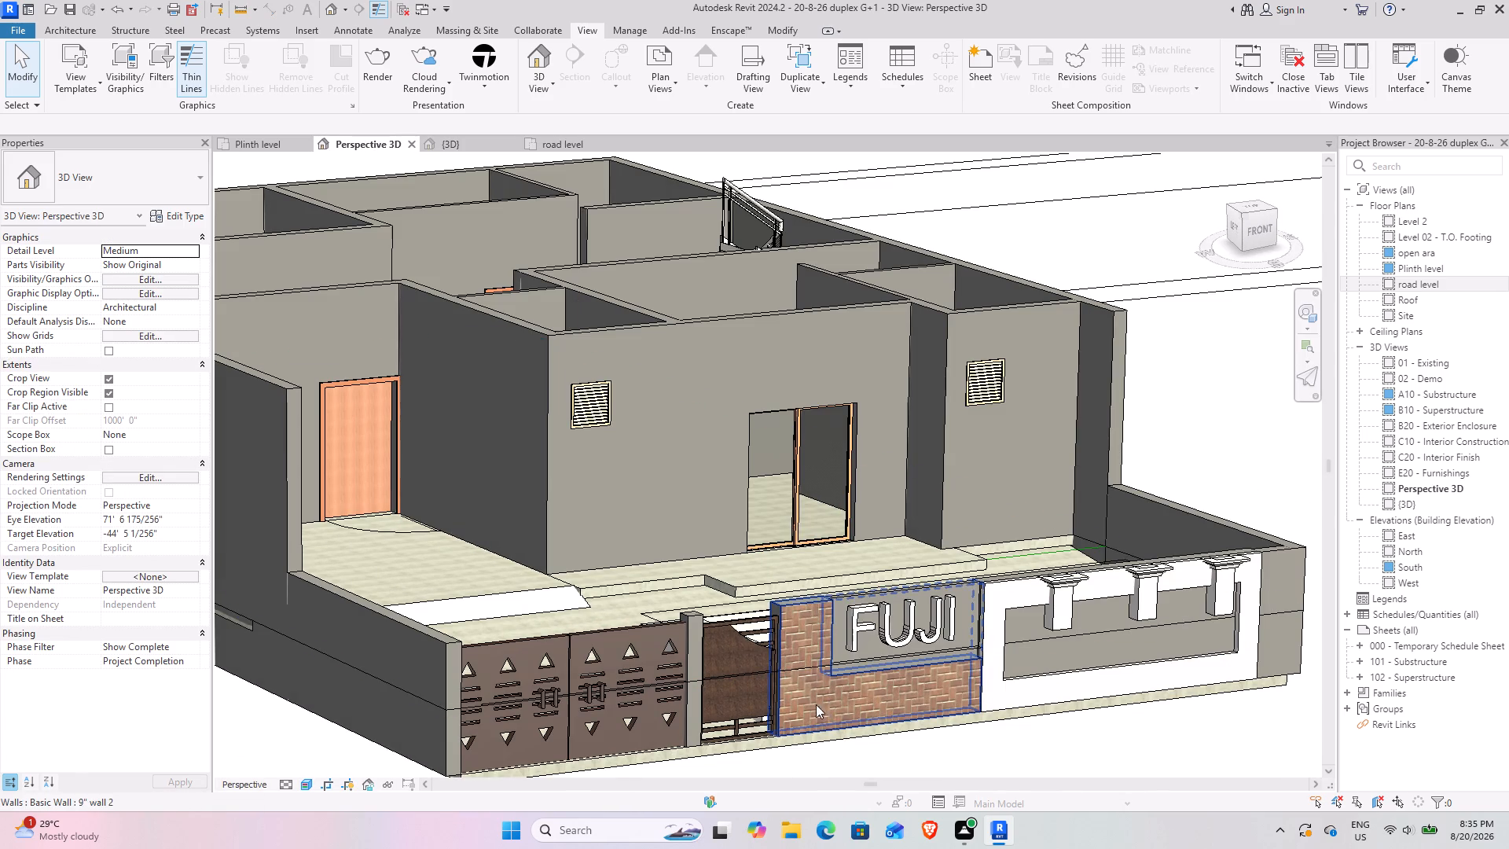
{"action": "scroll", "coordinate": [806, 699], "scroll_direction": "up", "scroll_amount": 1, "text": "shift"}
{"action": "middle_click_drag", "start_coordinate": [806, 699], "coordinate": [747, 663], "text": "shift"}
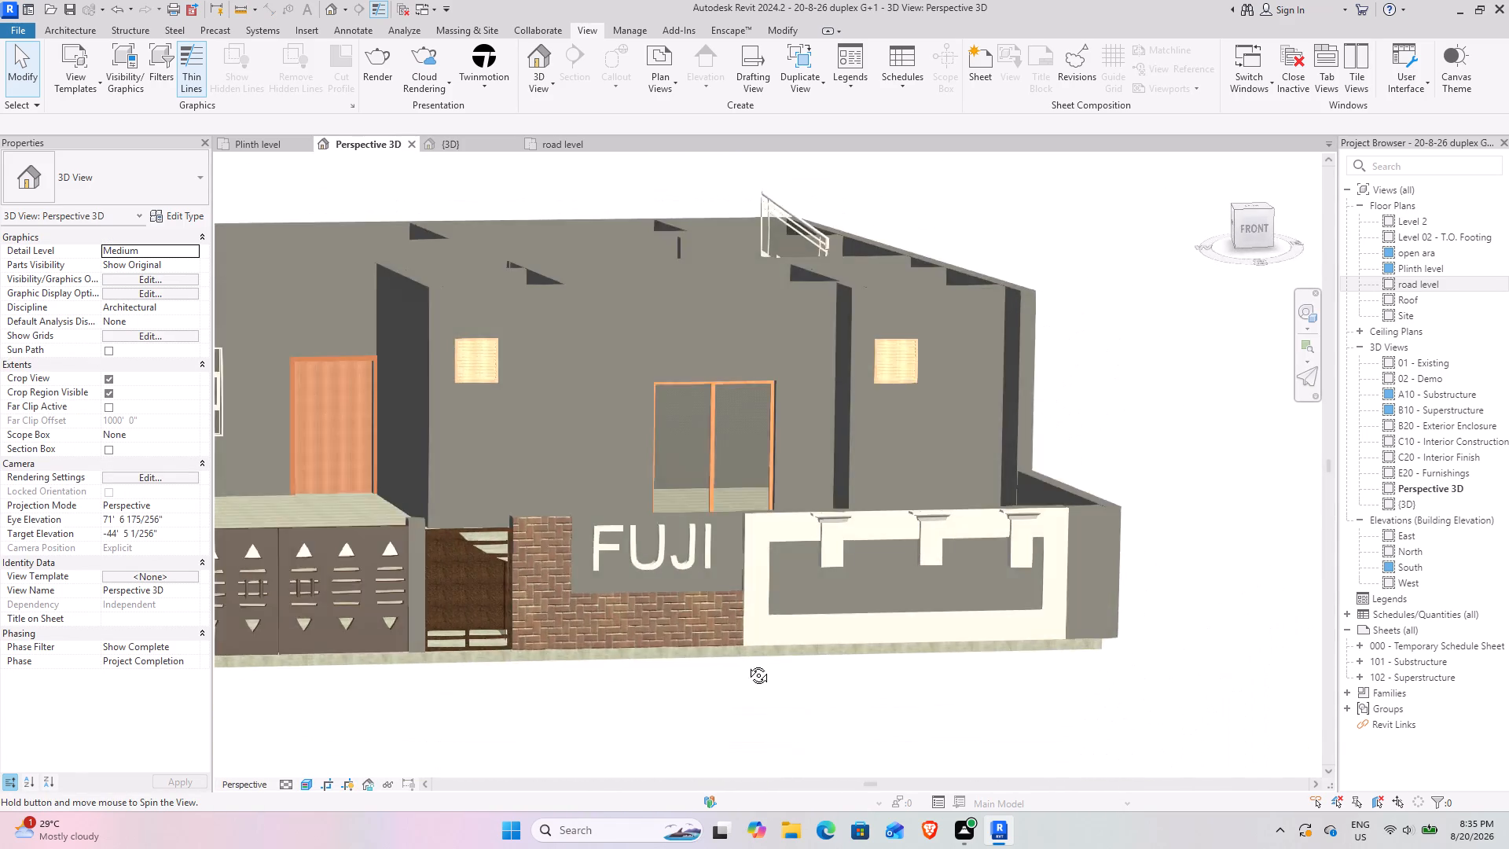
{"action": "middle_click_drag", "start_coordinate": [747, 663], "coordinate": [769, 656], "text": "shift"}
{"action": "scroll", "coordinate": [681, 597], "scroll_direction": "up", "scroll_amount": 6}
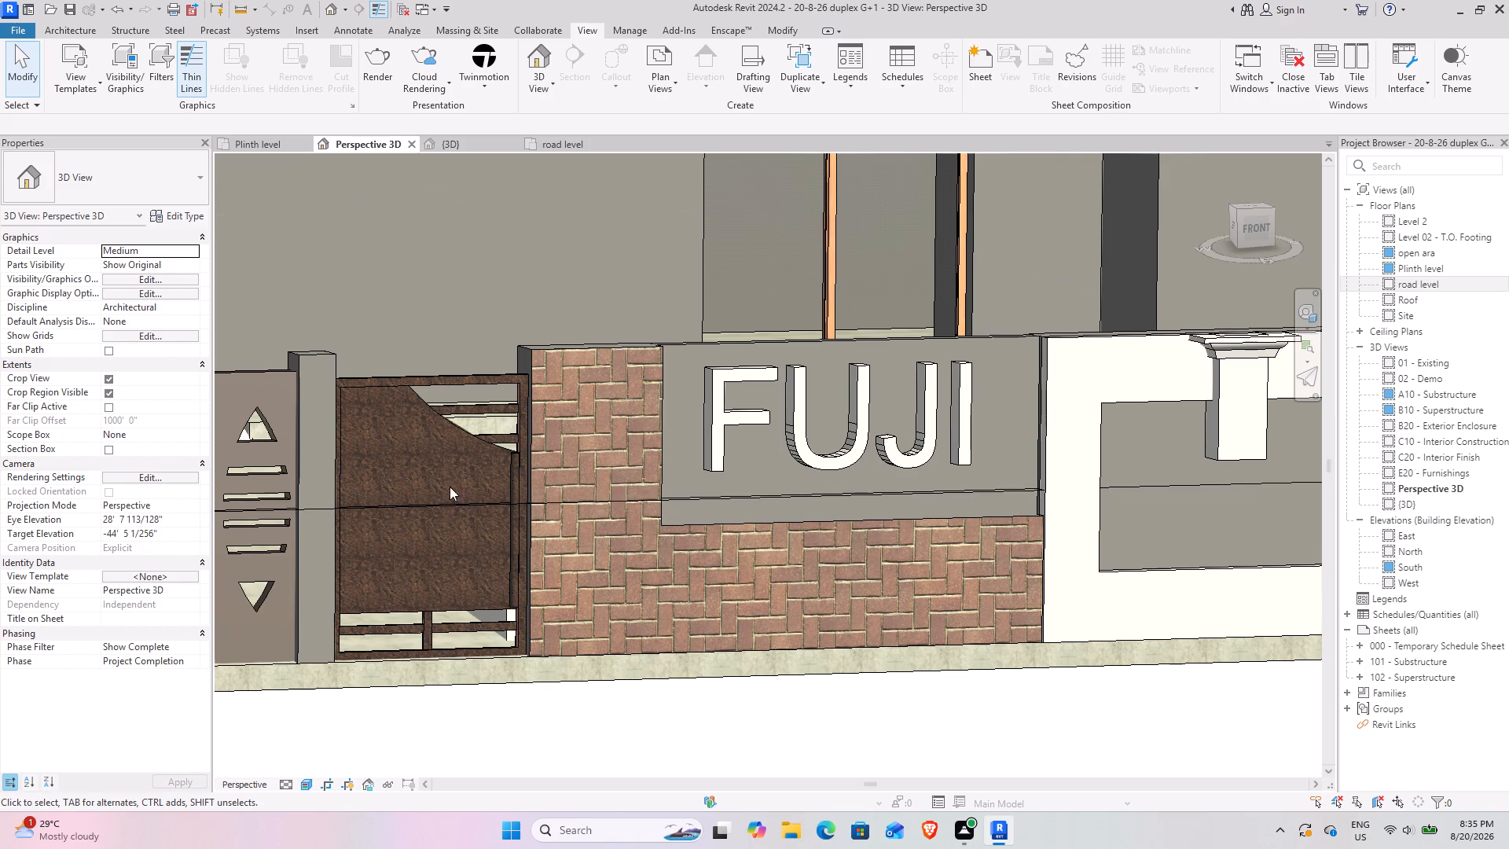
{"action": "middle_click_drag", "start_coordinate": [456, 461], "coordinate": [430, 530], "text": "shift"}
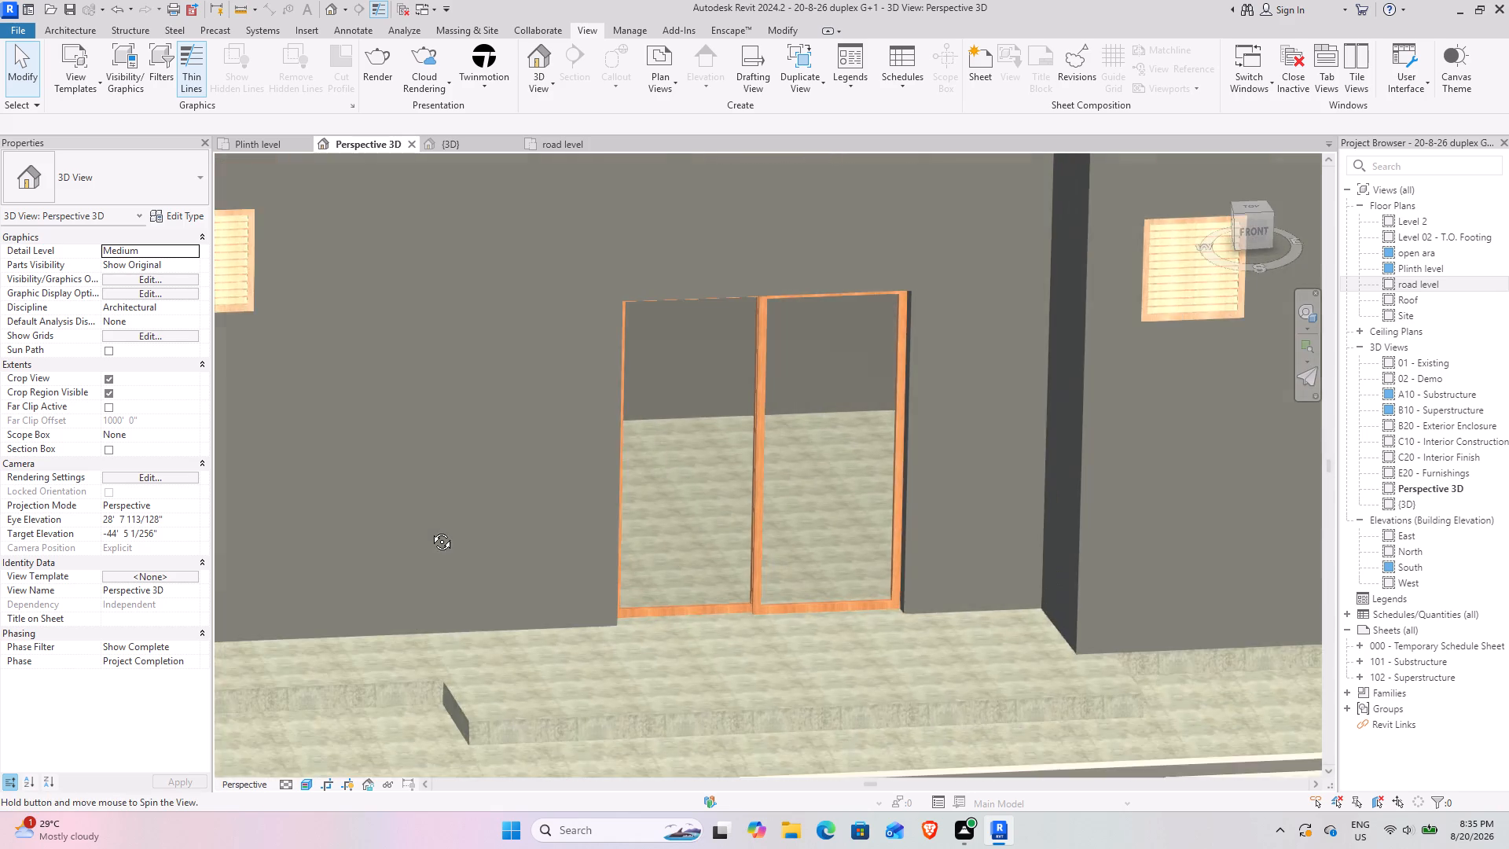
{"action": "middle_click_drag", "start_coordinate": [430, 530], "coordinate": [430, 531], "text": "shift"}
{"action": "scroll", "coordinate": [430, 531], "scroll_direction": "down", "scroll_amount": 3}
{"action": "middle_click_drag", "start_coordinate": [451, 528], "coordinate": [782, 252]}
{"action": "scroll", "coordinate": [598, 542], "scroll_direction": "up", "scroll_amount": 5}
{"action": "scroll", "coordinate": [598, 542], "scroll_direction": "down", "scroll_amount": 2}
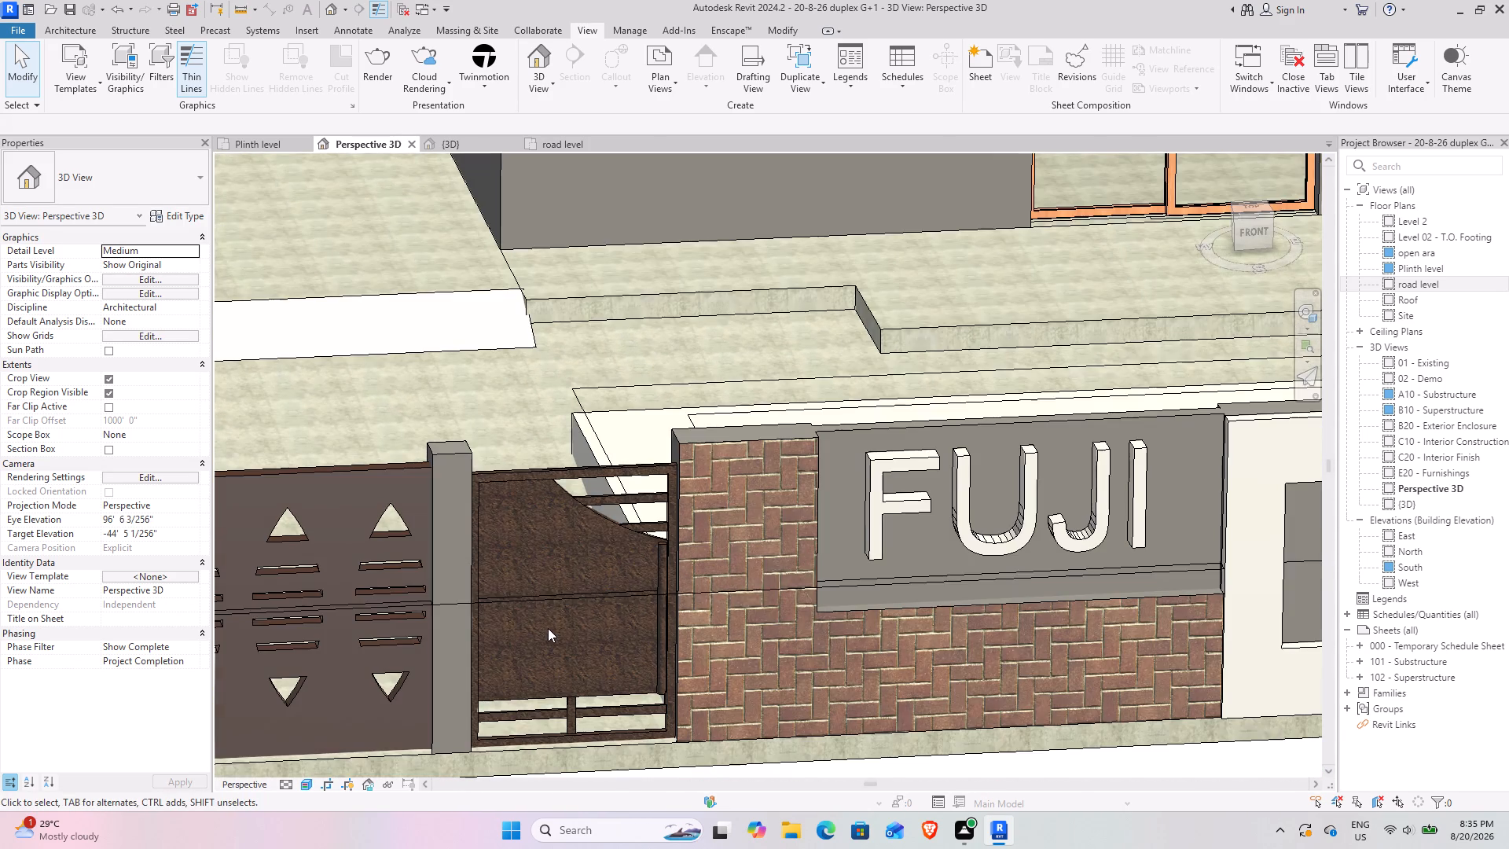
Check the type properties and material parameters of the small gate beside the FUJI sign wall.
{"action": "left_click", "coordinate": [556, 605]}
{"action": "left_click", "coordinate": [537, 472]}
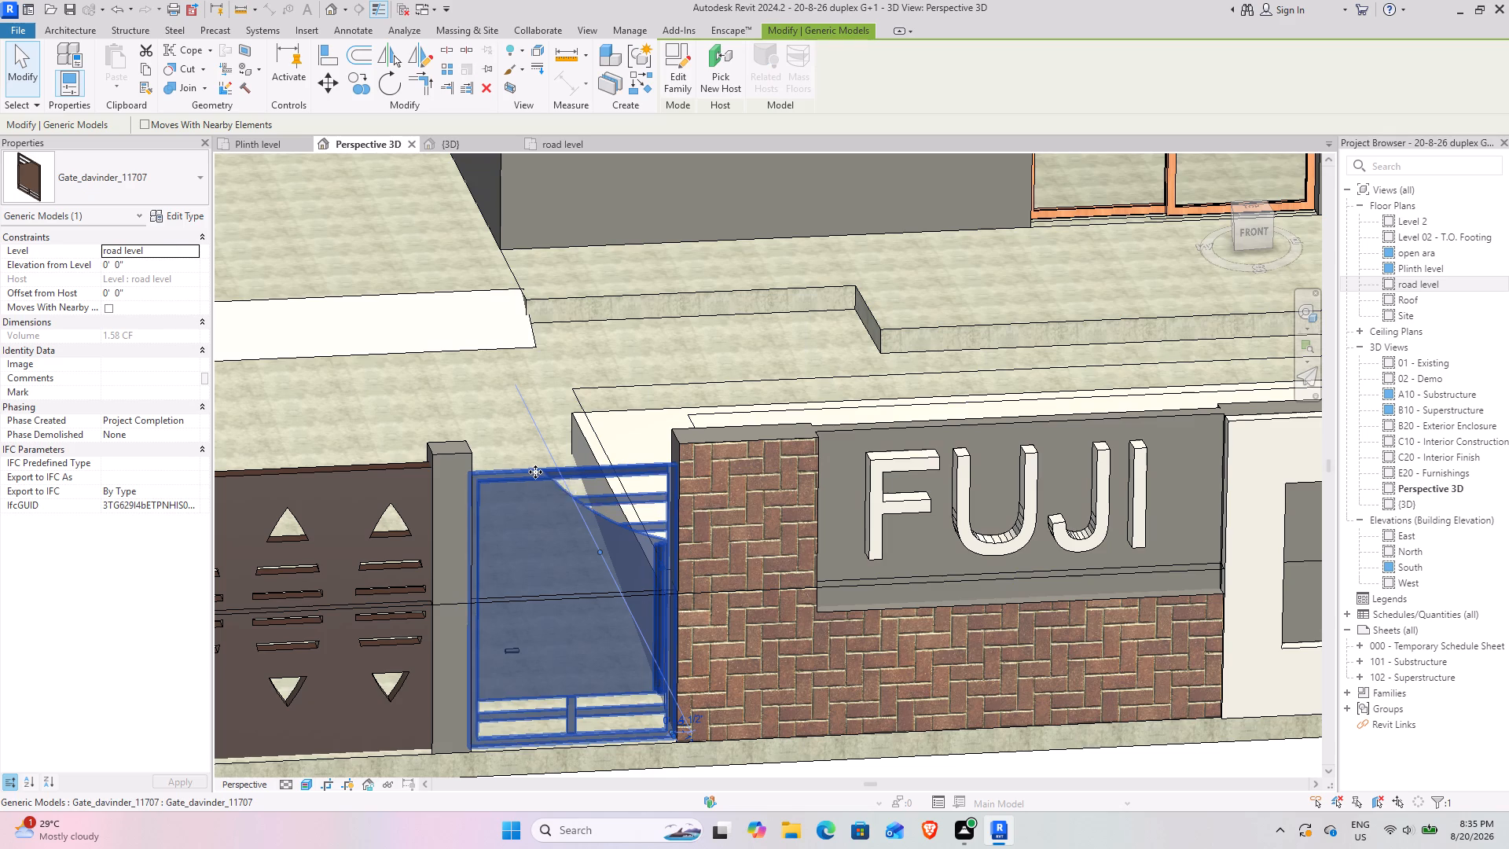
{"action": "left_click", "coordinate": [175, 216]}
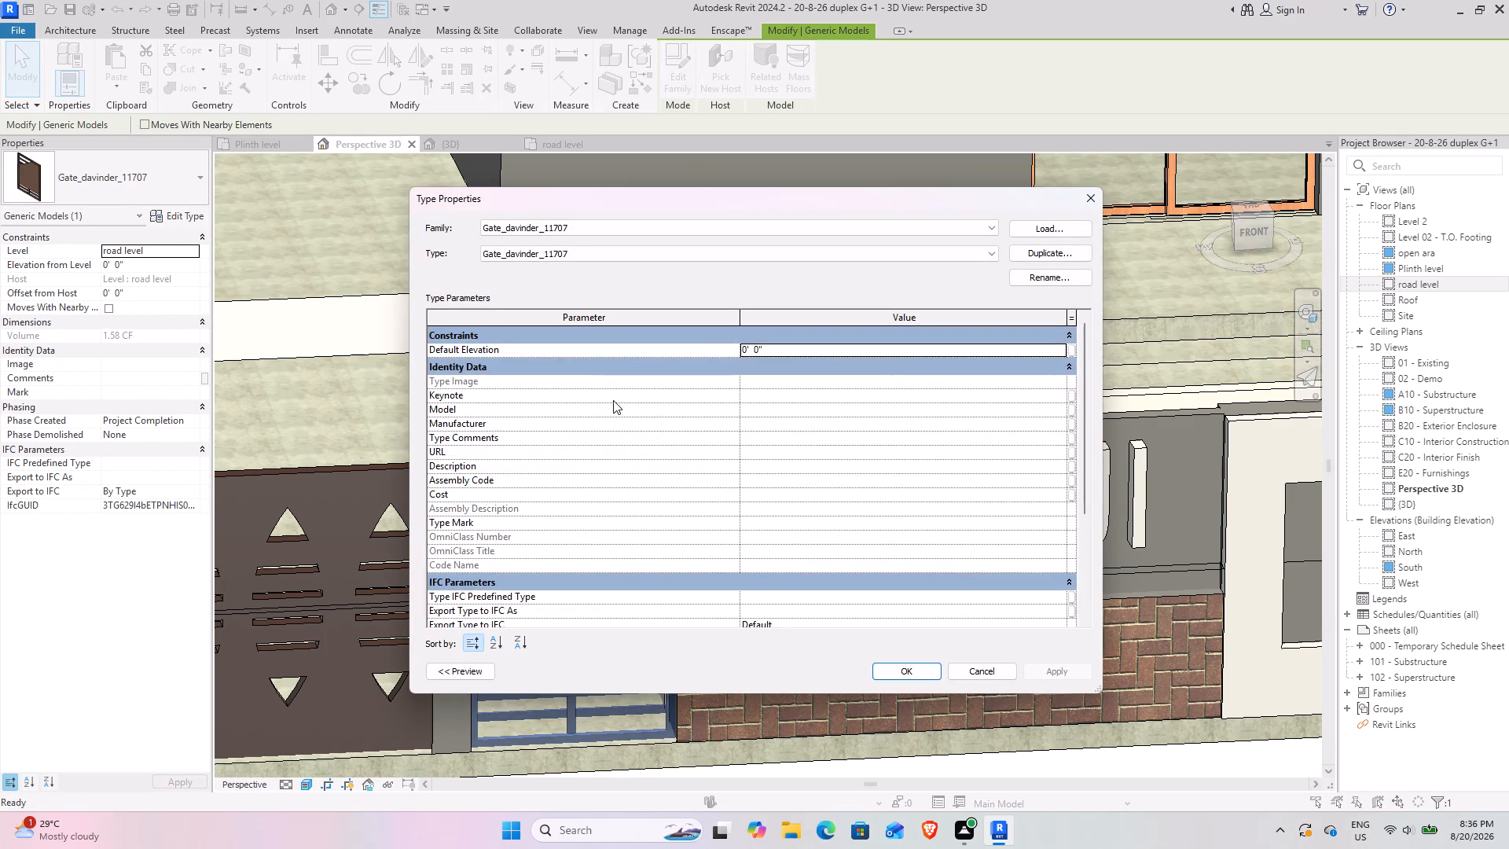
{"action": "scroll", "coordinate": [613, 400], "scroll_direction": "down", "scroll_amount": 5}
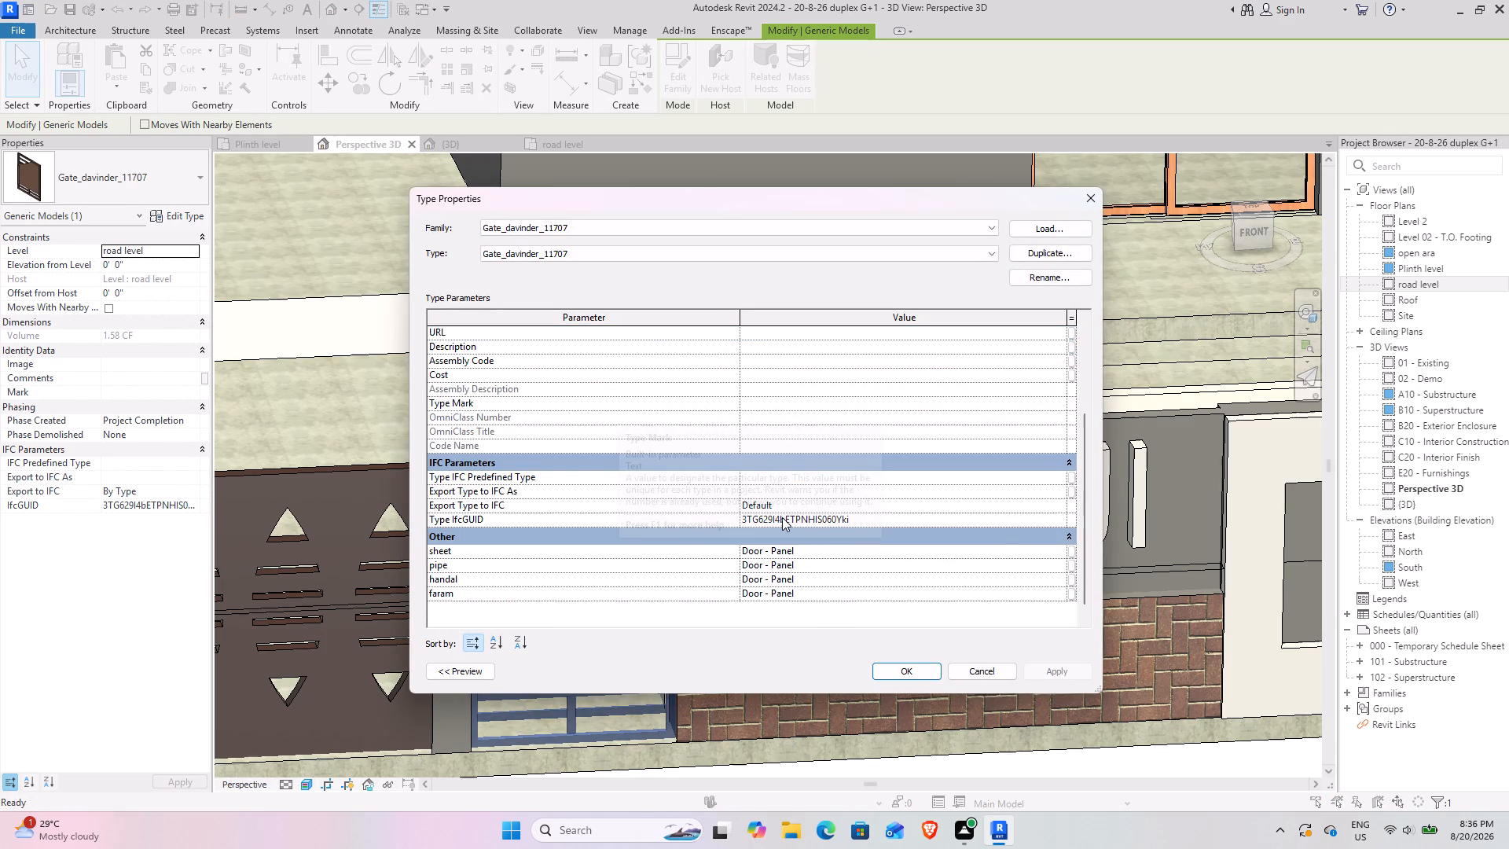
{"action": "left_click", "coordinate": [1088, 193]}
Compare the house front in the Perspective 3D view with its layout in the Plinth level floor plan.
{"action": "scroll", "coordinate": [517, 279], "scroll_direction": "down", "scroll_amount": 6}
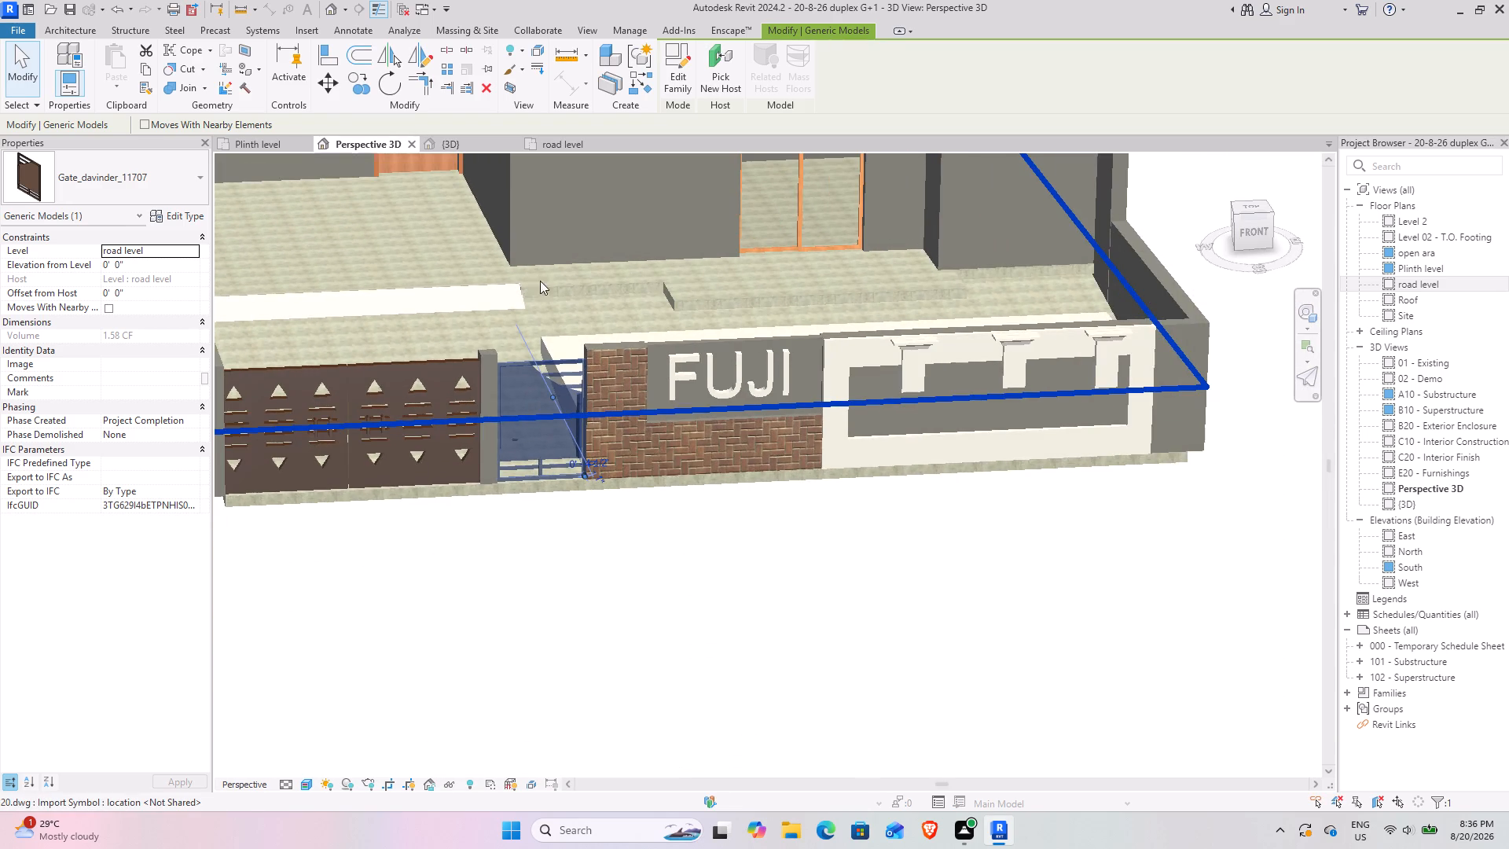
{"action": "scroll", "coordinate": [548, 283], "scroll_direction": "down", "scroll_amount": 3}
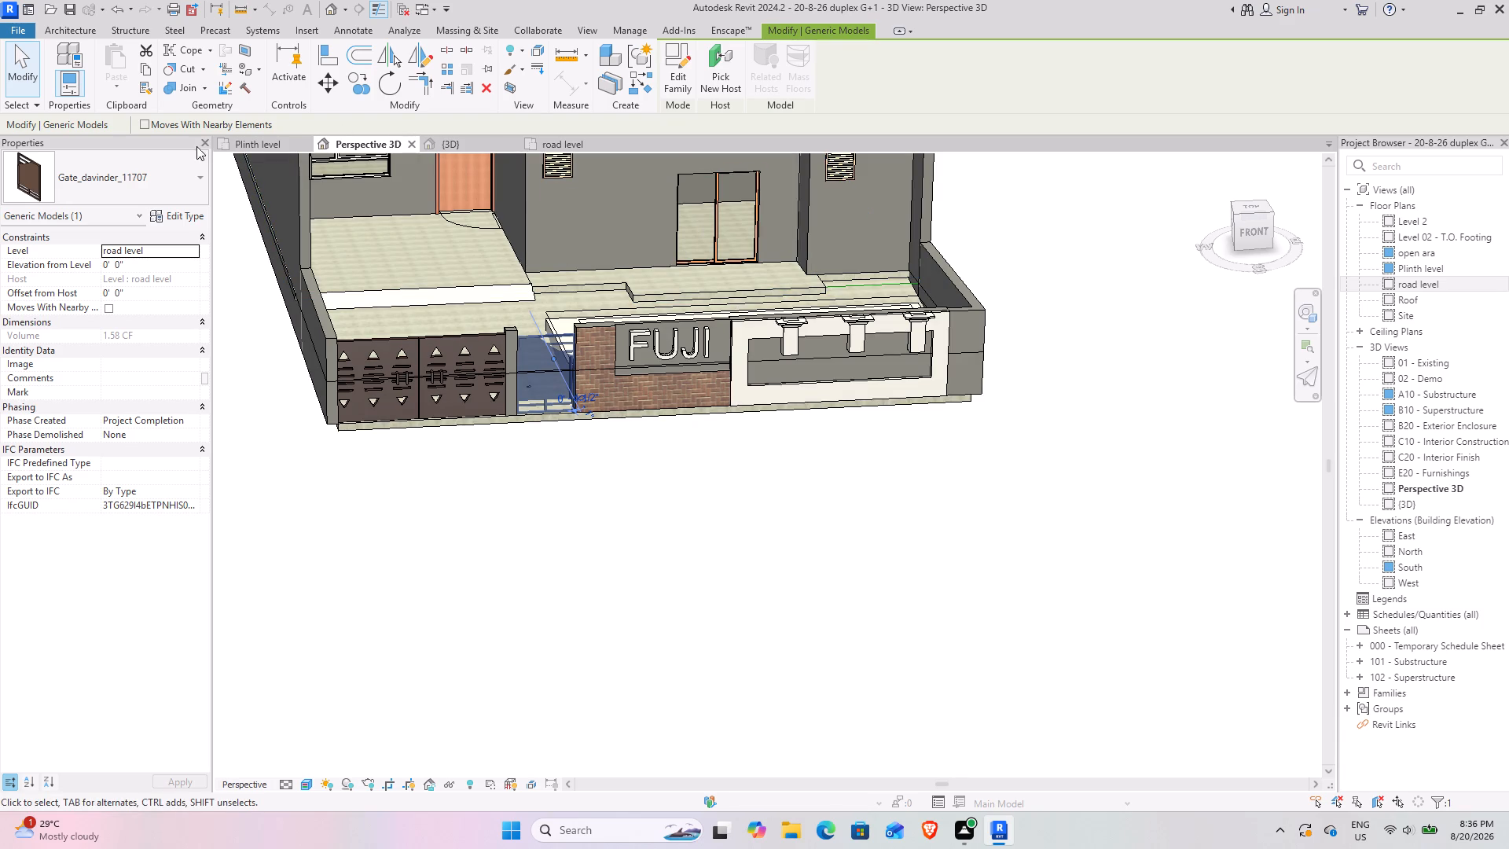
{"action": "left_click", "coordinate": [265, 144]}
{"action": "scroll", "coordinate": [1008, 507], "scroll_direction": "down", "scroll_amount": 6}
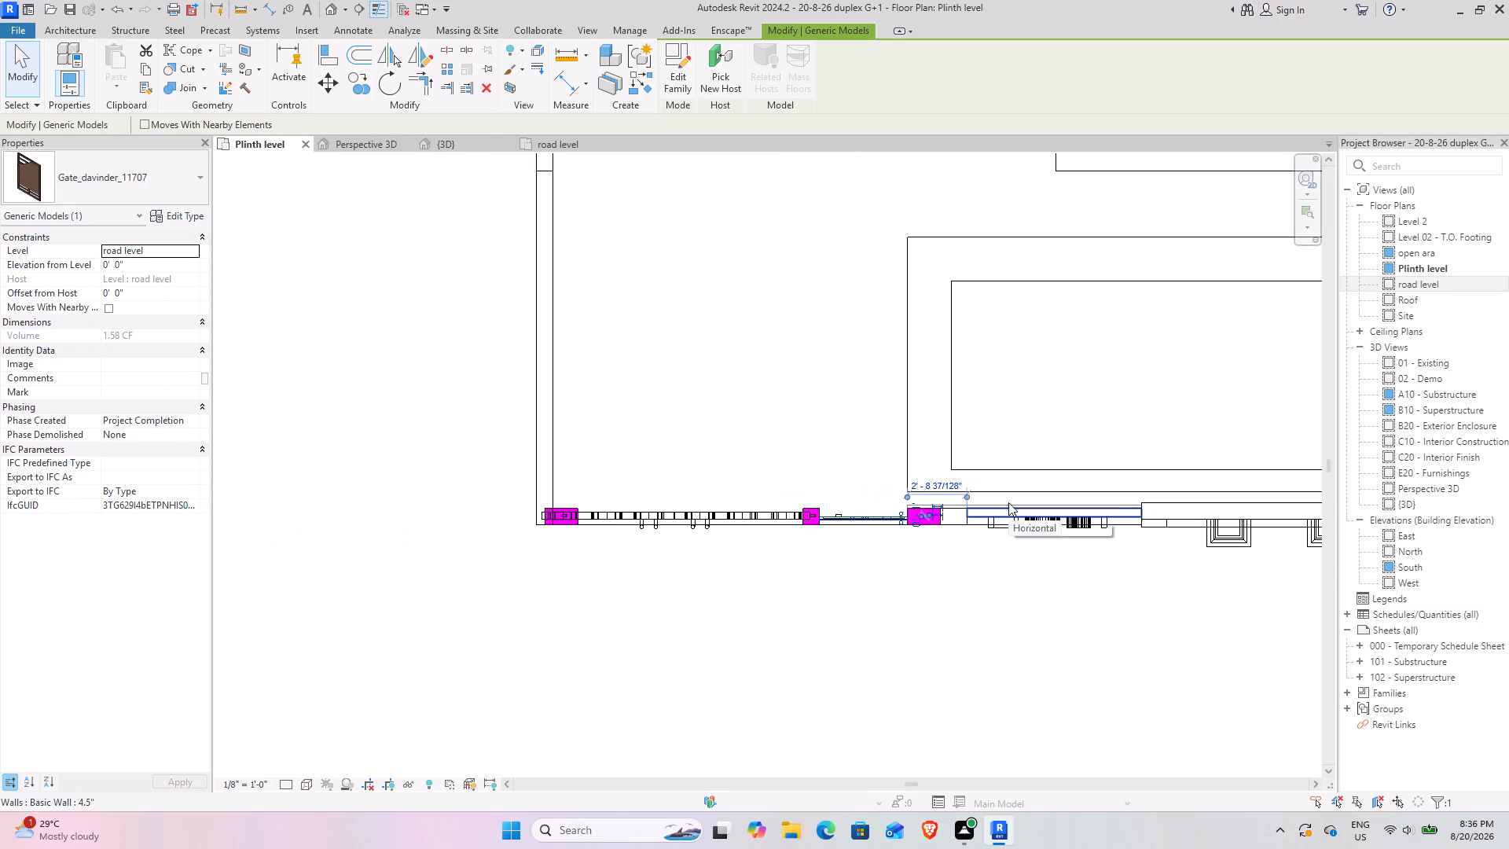
{"action": "left_click", "coordinate": [351, 141]}
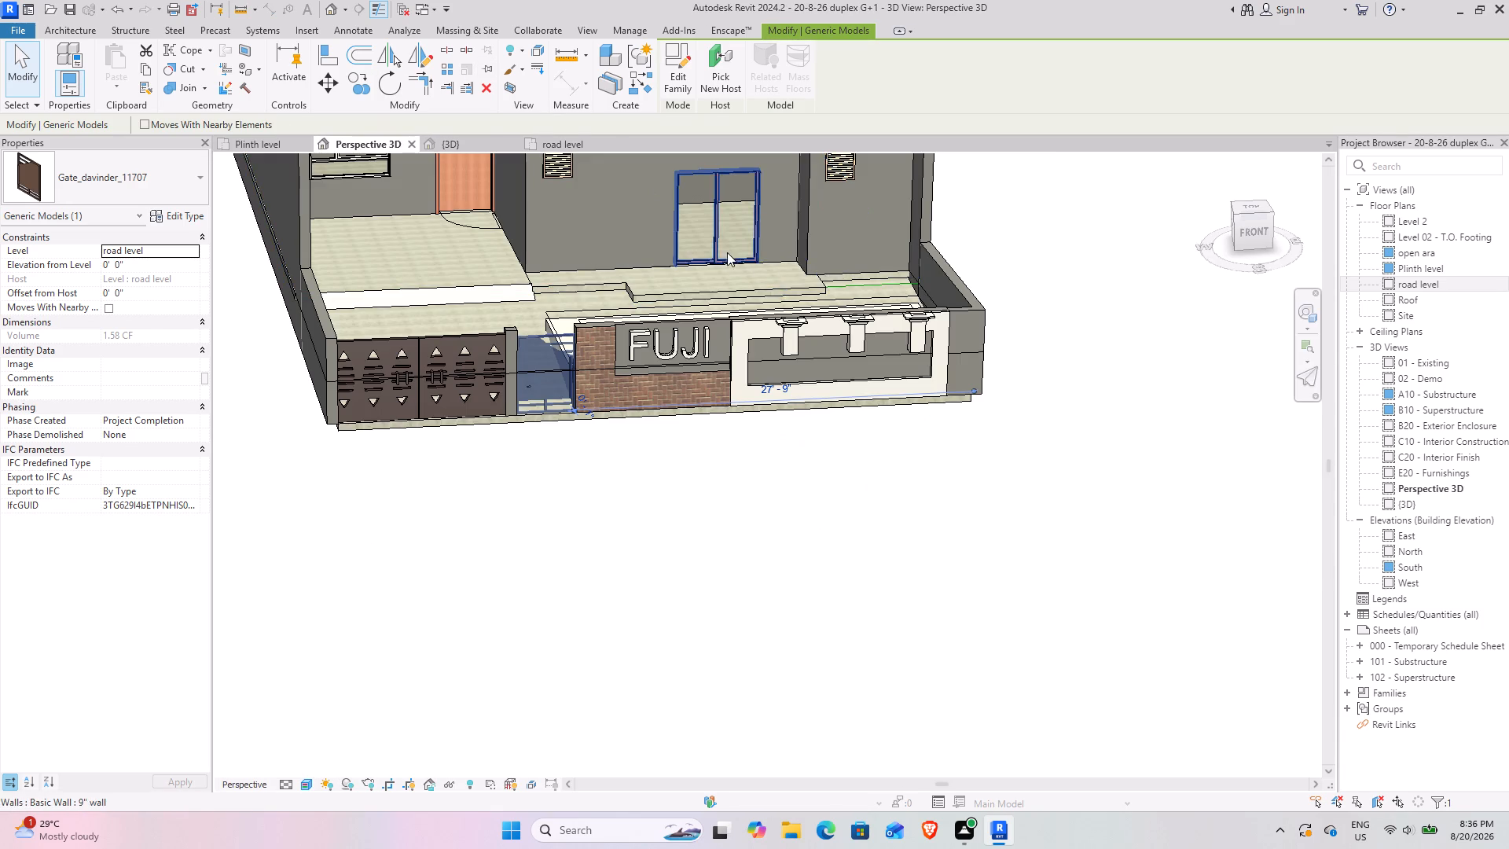
{"action": "middle_click_drag", "start_coordinate": [725, 252], "coordinate": [820, 548]}
{"action": "left_click", "coordinate": [263, 140]}
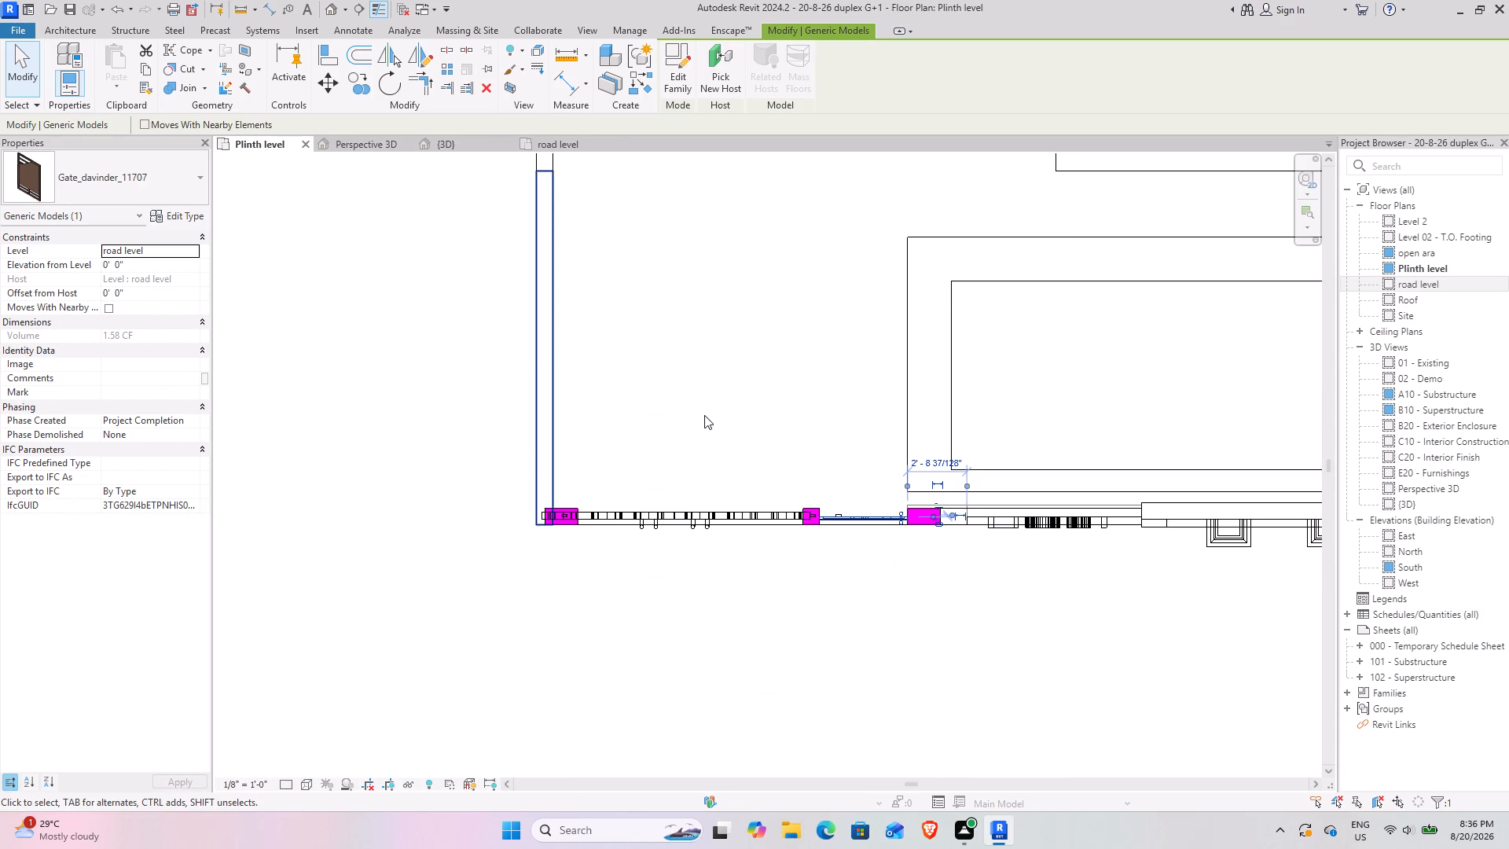
{"action": "scroll", "coordinate": [839, 431], "scroll_direction": "down", "scroll_amount": 5}
{"action": "scroll", "coordinate": [916, 405], "scroll_direction": "down", "scroll_amount": 3}
{"action": "middle_click_drag", "start_coordinate": [964, 334], "coordinate": [811, 568]}
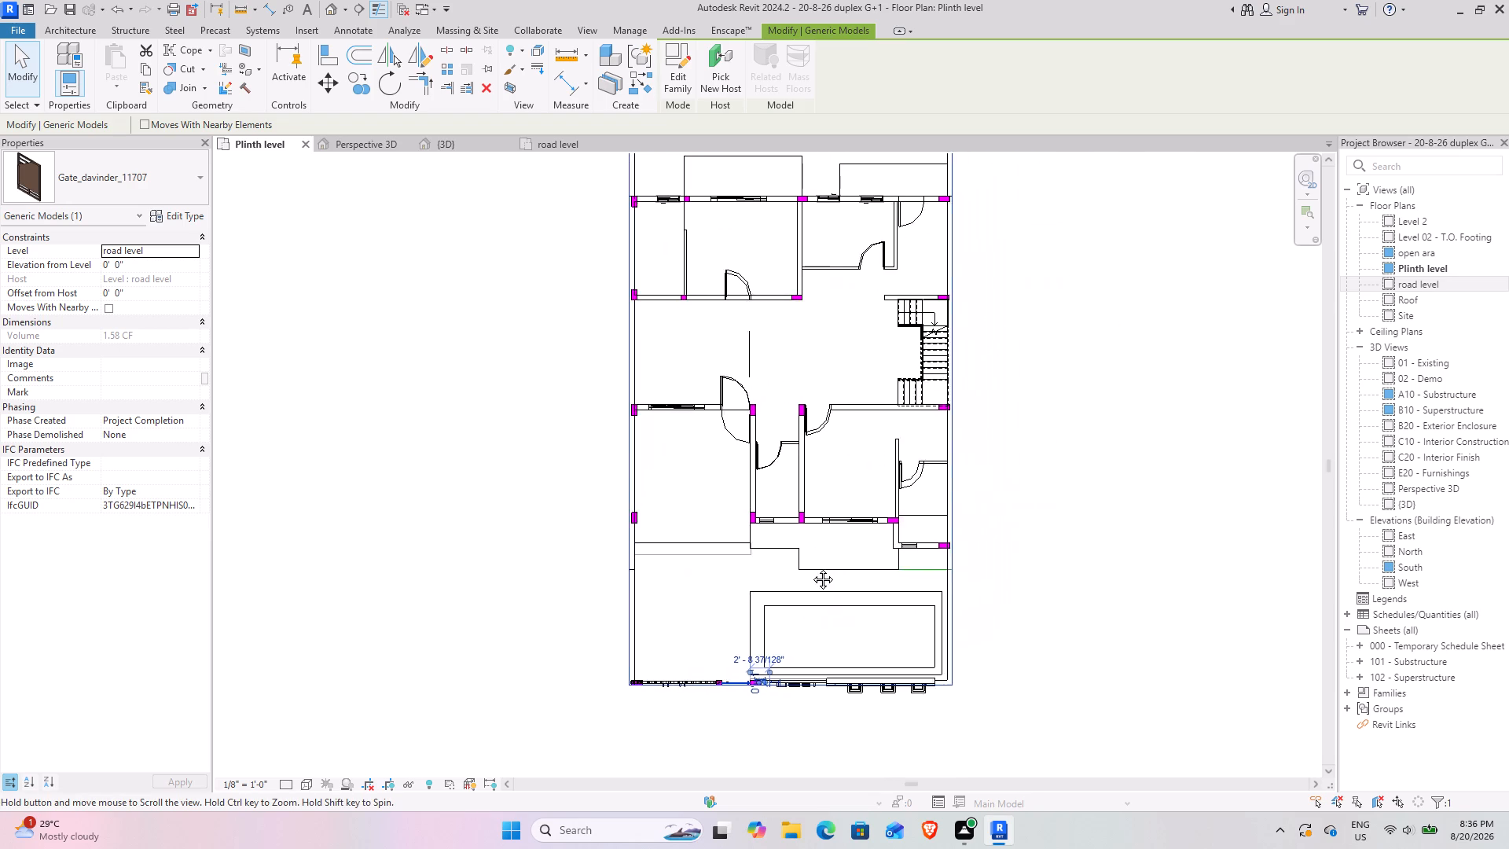
Start loading a new component family in the Plinth level plan and open the beds folder of the SHUBHAM CITY library.
{"action": "middle_click_drag", "start_coordinate": [811, 568], "coordinate": [773, 615]}
{"action": "scroll", "coordinate": [902, 528], "scroll_direction": "down", "scroll_amount": 2}
{"action": "scroll", "coordinate": [938, 520], "scroll_direction": "up", "scroll_amount": 1}
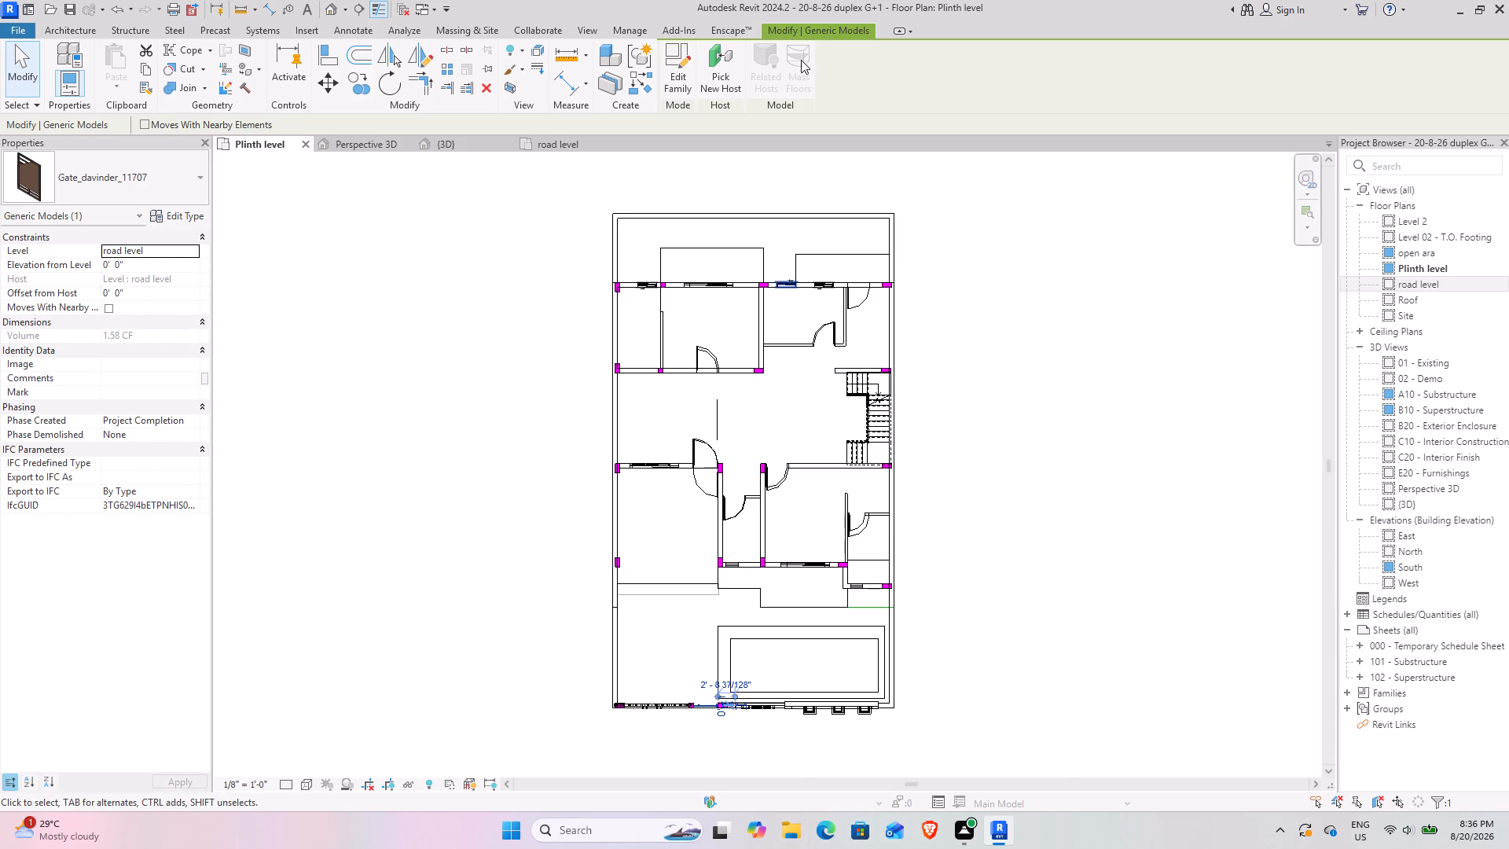
{"action": "left_click", "coordinate": [61, 28]}
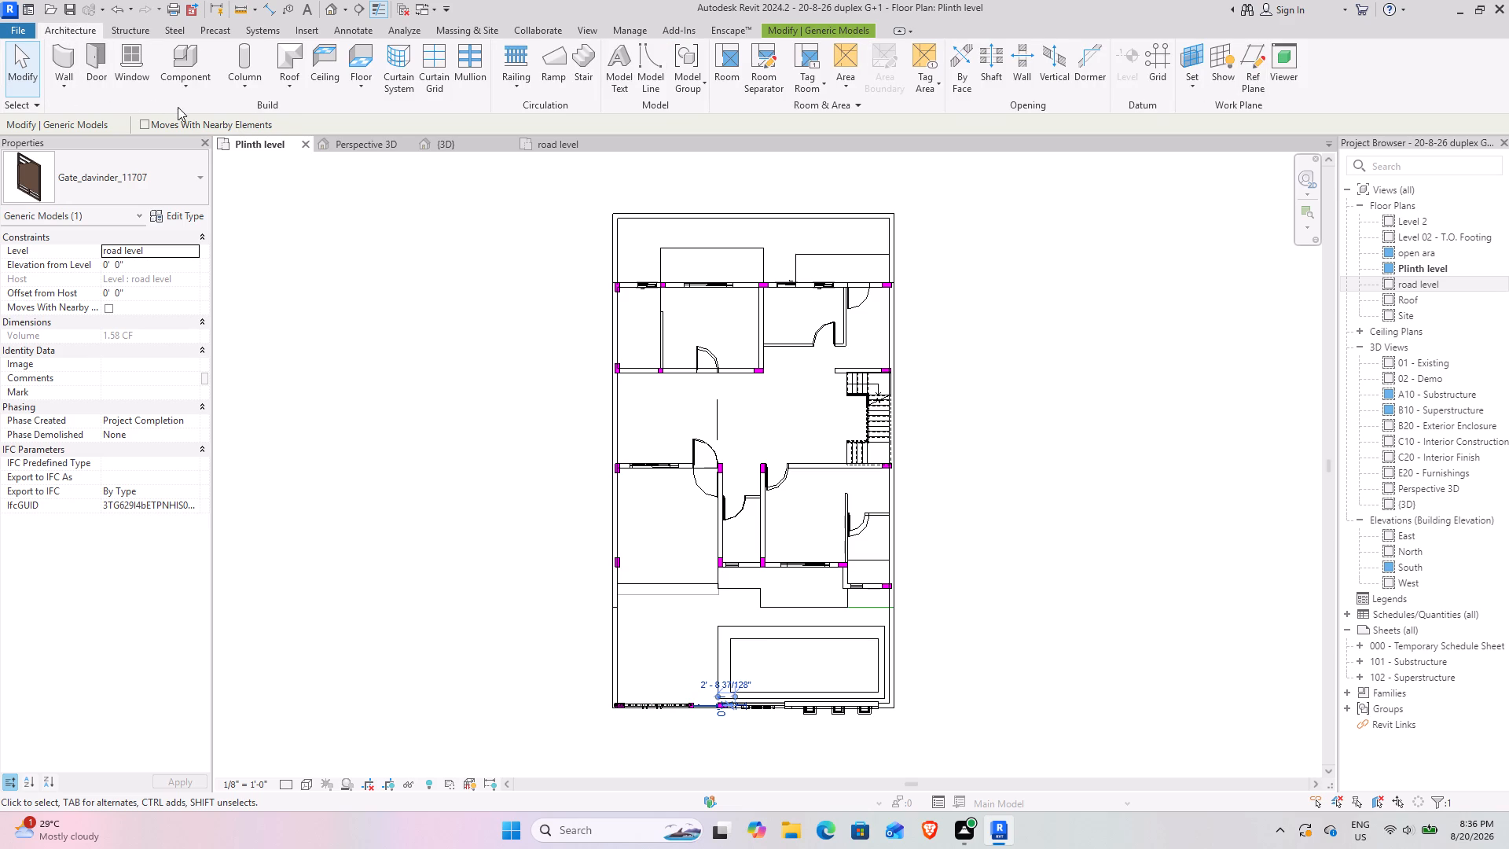
{"action": "left_click", "coordinate": [189, 75]}
{"action": "left_click", "coordinate": [230, 122]}
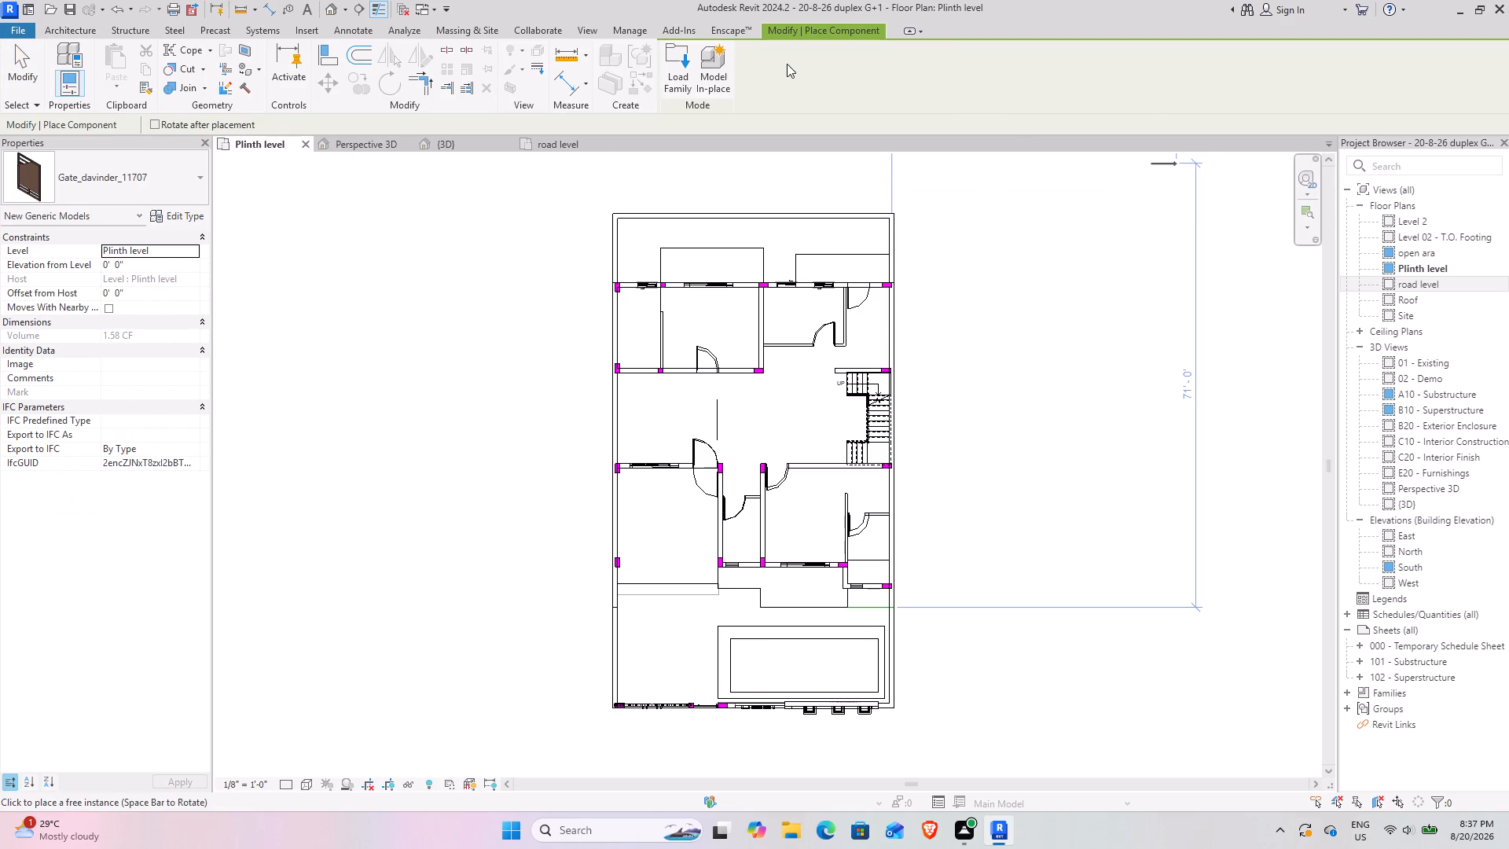
{"action": "left_click", "coordinate": [674, 66]}
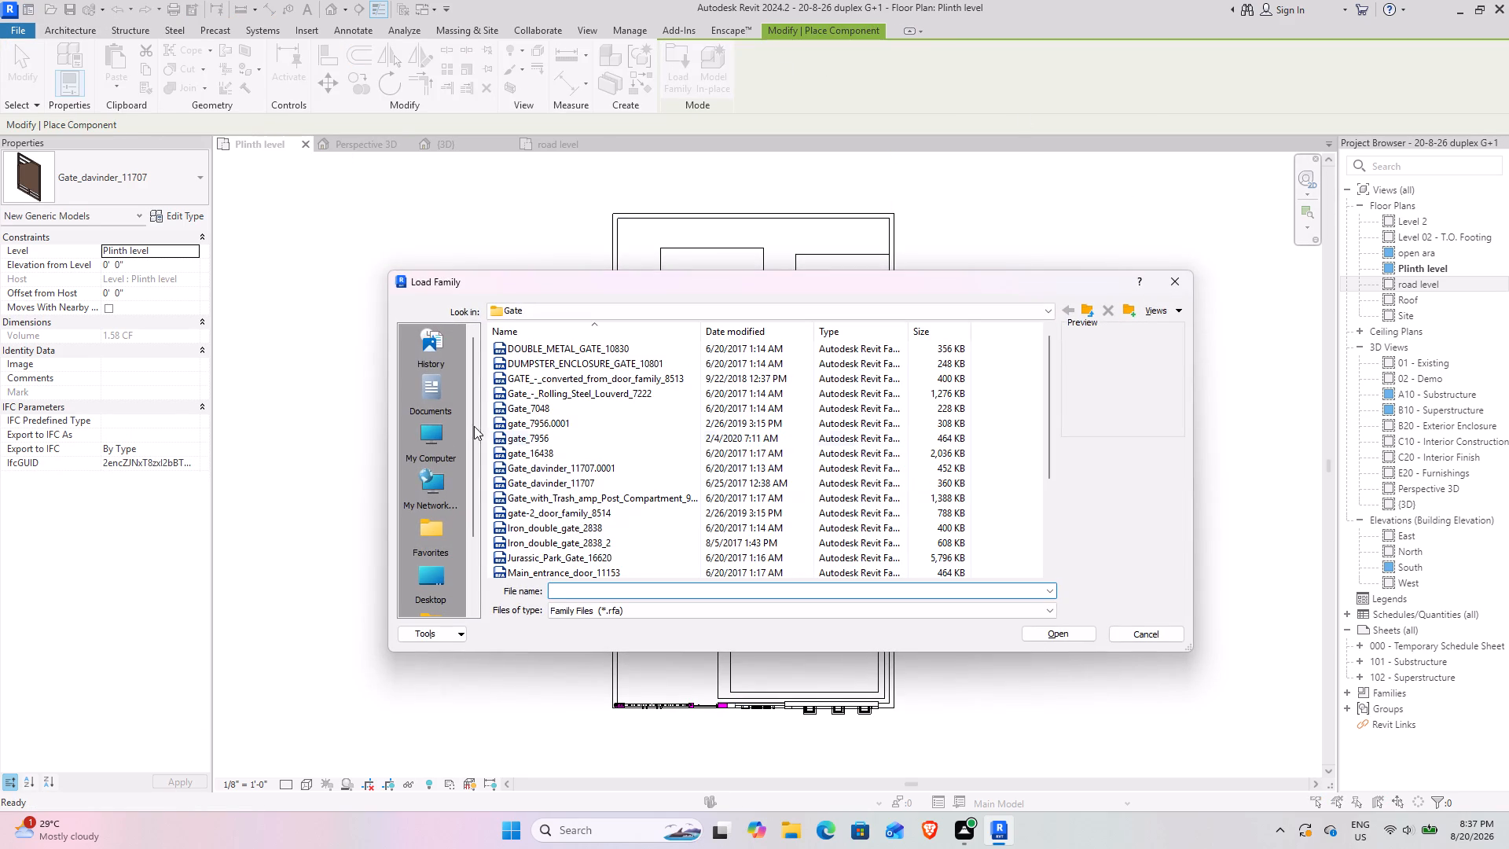
{"action": "scroll", "coordinate": [671, 409], "scroll_direction": "down", "scroll_amount": 5}
{"action": "scroll", "coordinate": [671, 409], "scroll_direction": "up", "scroll_amount": 5}
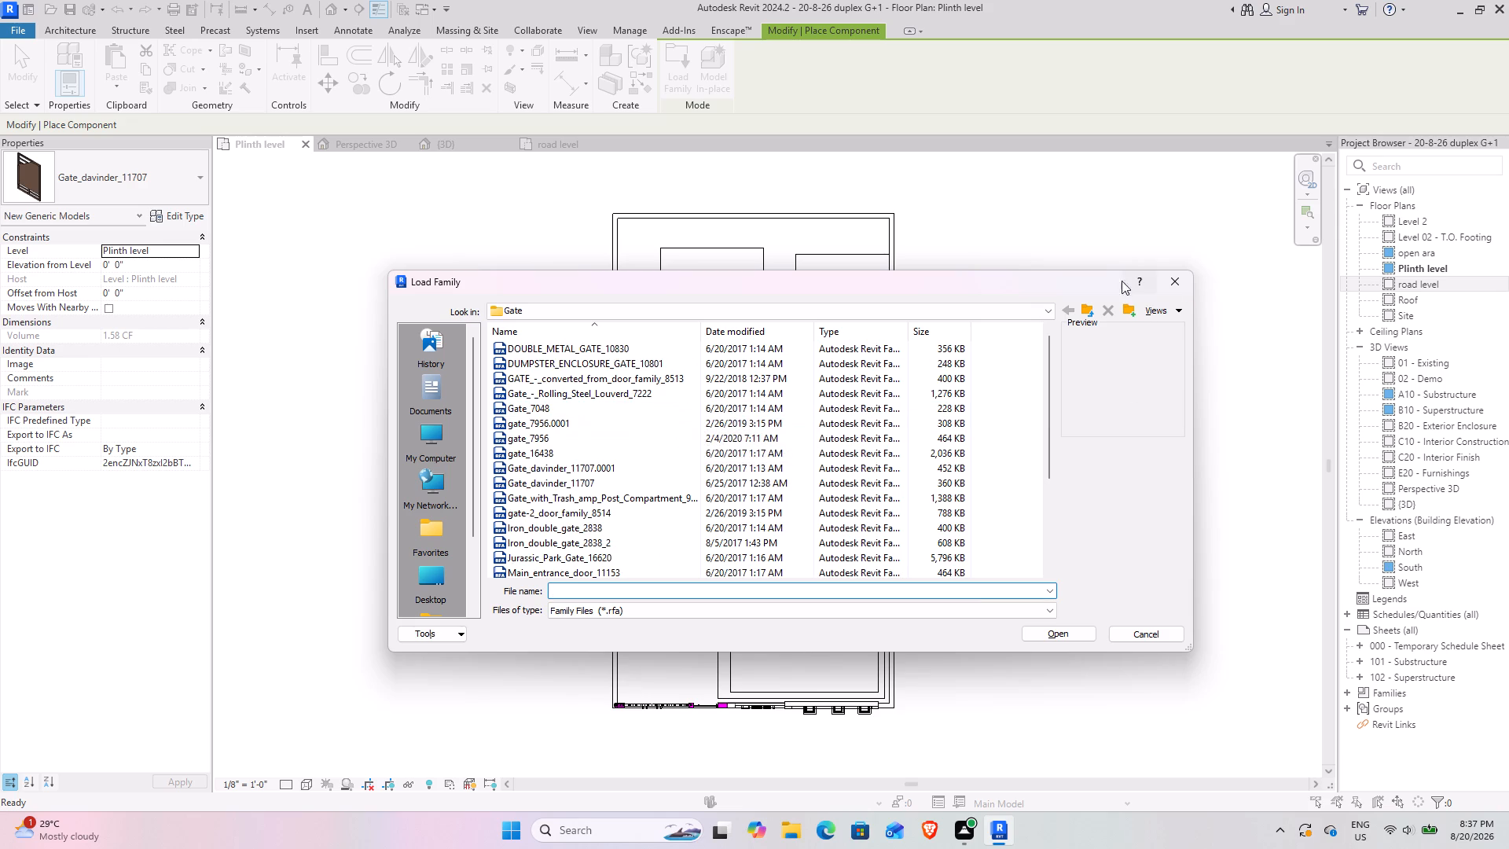
{"action": "left_click", "coordinate": [1089, 310]}
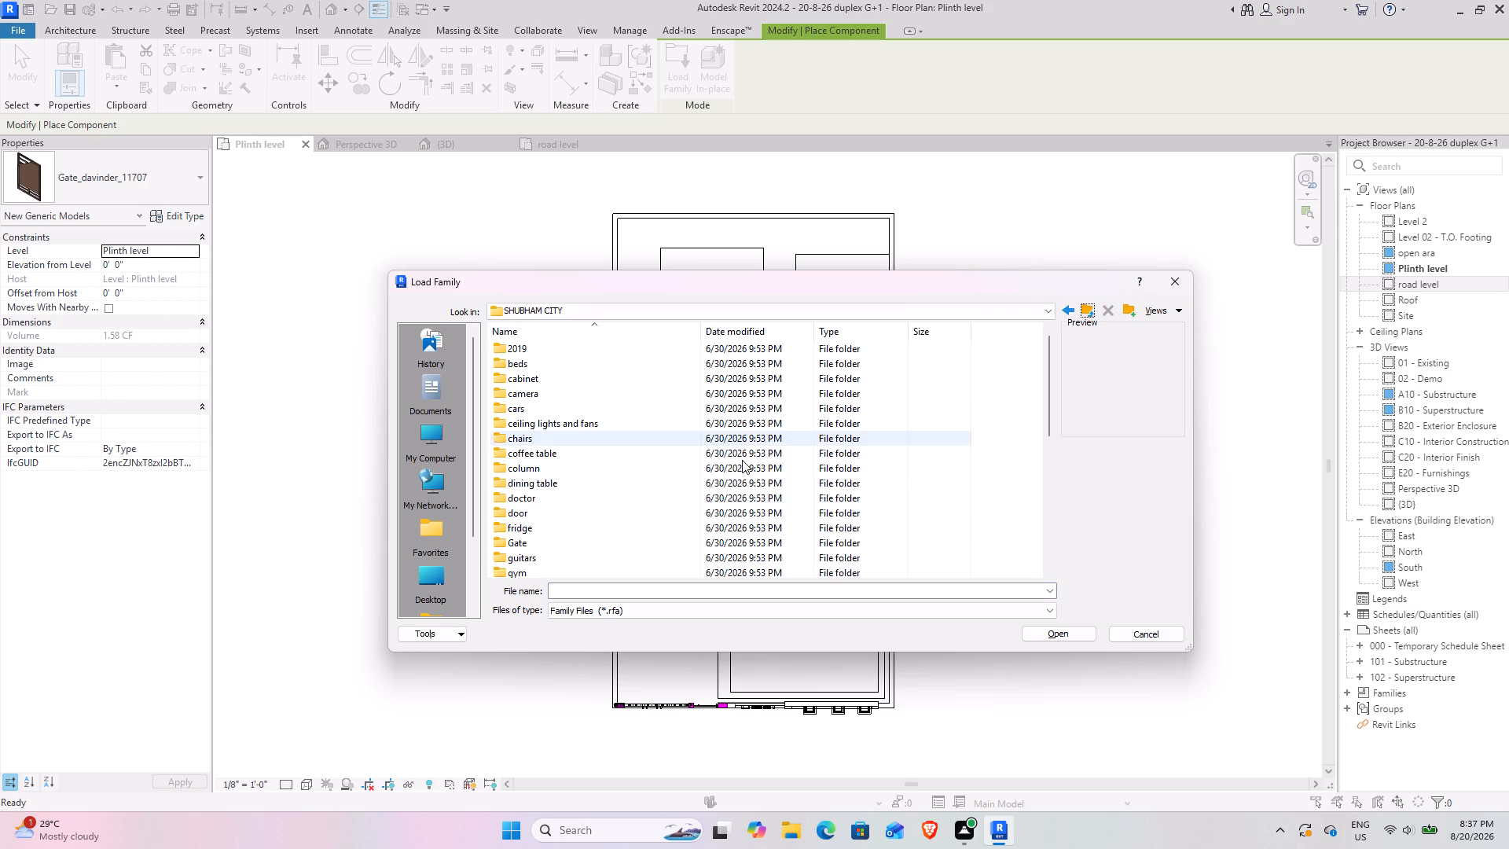
{"action": "scroll", "coordinate": [560, 432], "scroll_direction": "down", "scroll_amount": 2}
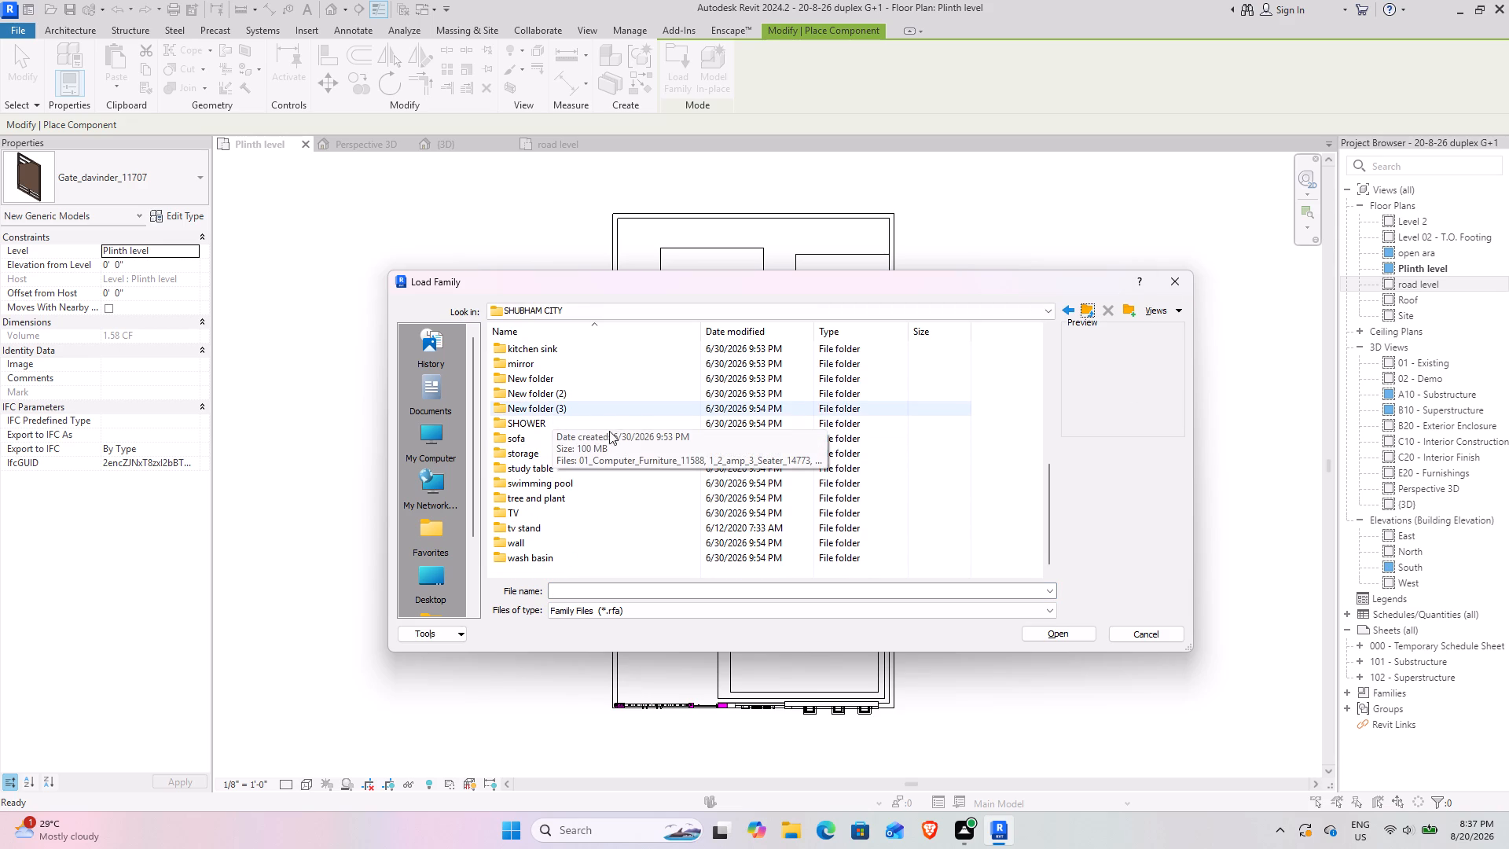
{"action": "scroll", "coordinate": [544, 382], "scroll_direction": "up", "scroll_amount": 3}
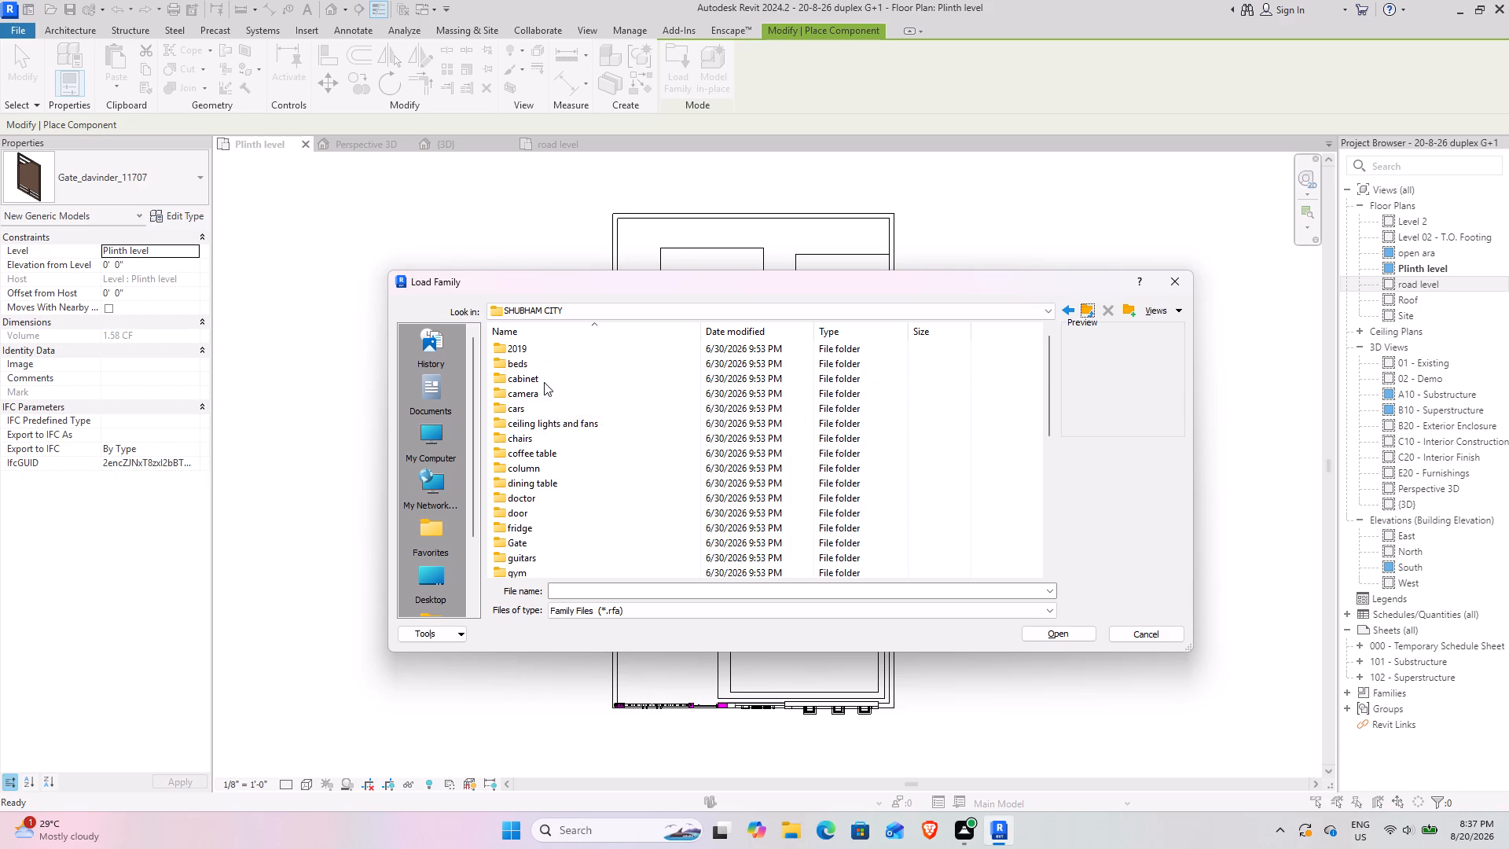
{"action": "left_click", "coordinate": [544, 362]}
{"action": "scroll", "coordinate": [544, 361], "scroll_direction": "up", "scroll_amount": 1}
{"action": "double_click", "coordinate": [545, 361]}
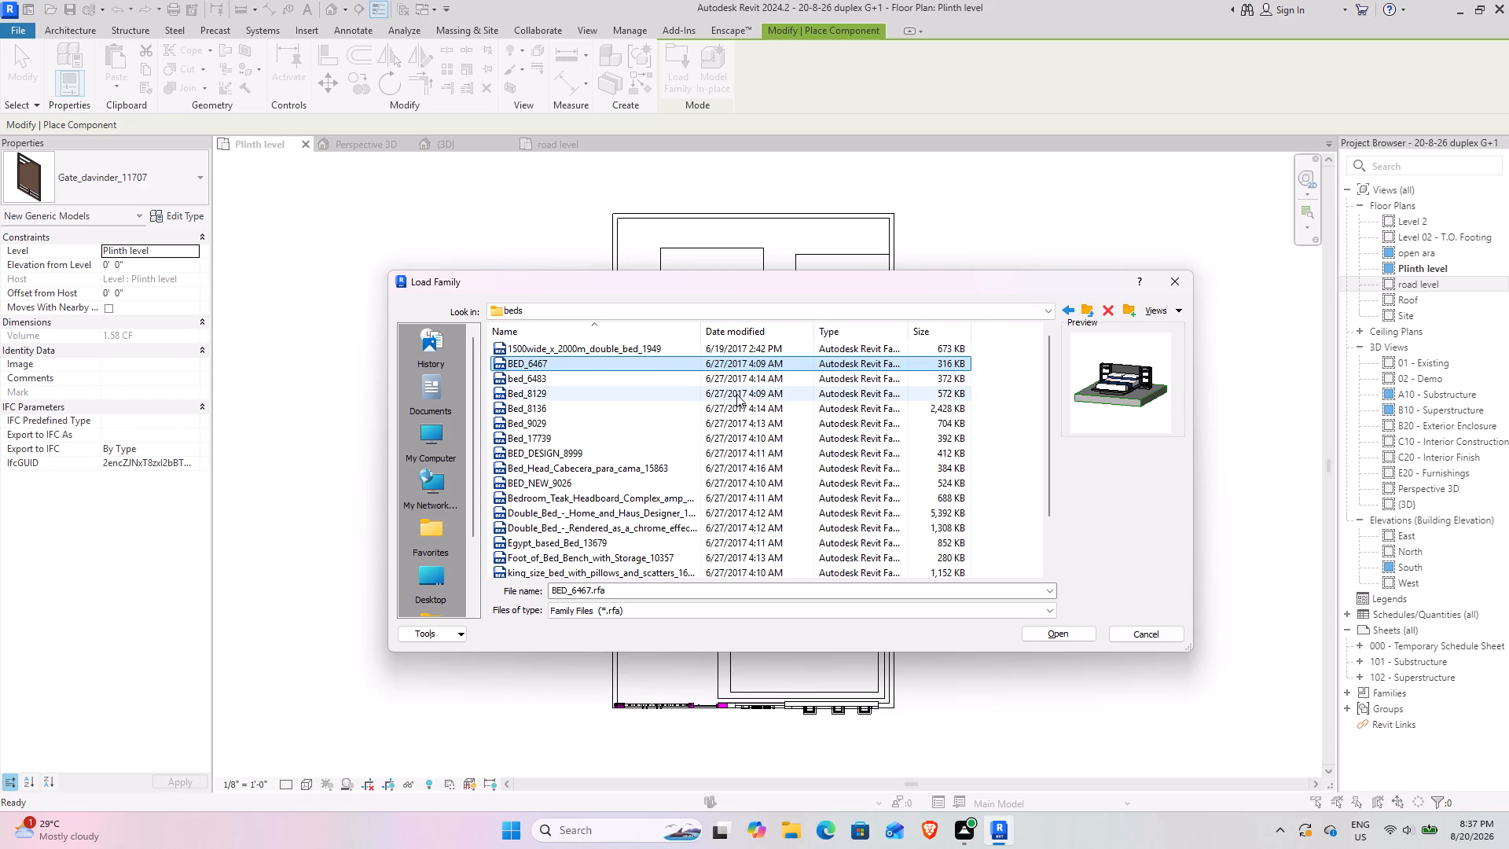
Browse the bed families by thumbnail and load king_size_bed_with_pillows_and_scatters_16541.
{"action": "scroll", "coordinate": [747, 395], "scroll_direction": "down", "scroll_amount": 9, "text": "ctrl"}
{"action": "scroll", "coordinate": [841, 452], "scroll_direction": "down", "scroll_amount": 10, "text": "ctrl"}
{"action": "scroll", "coordinate": [842, 452], "scroll_direction": "up", "scroll_amount": 20, "text": "ctrl"}
{"action": "scroll", "coordinate": [842, 452], "scroll_direction": "up", "scroll_amount": 2, "text": "ctrl"}
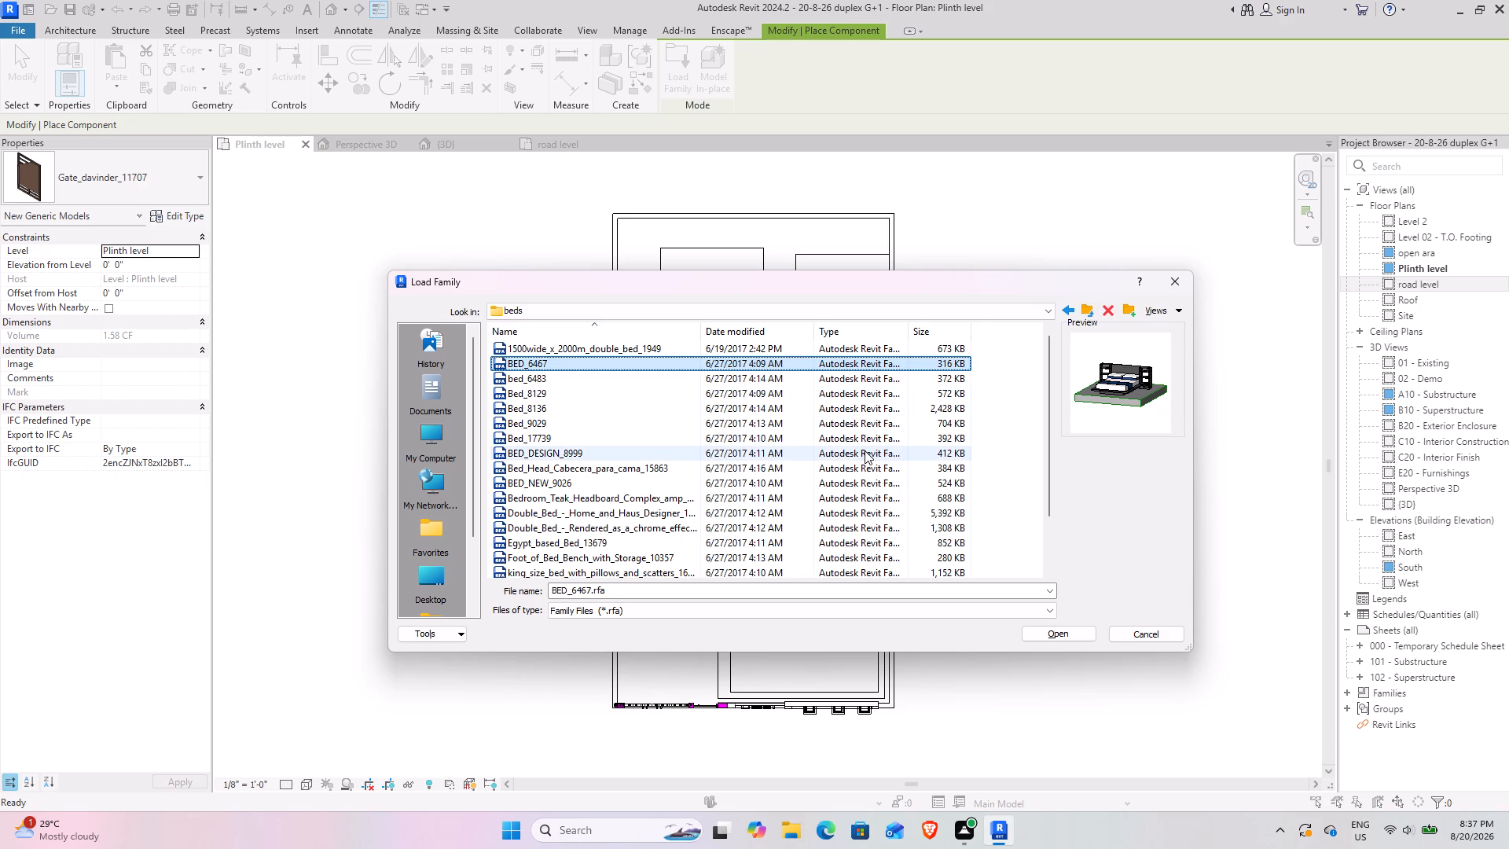
{"action": "scroll", "coordinate": [865, 450], "scroll_direction": "up", "scroll_amount": 5, "text": "ctrl"}
{"action": "scroll", "coordinate": [776, 436], "scroll_direction": "down", "scroll_amount": 4, "text": "ctrl"}
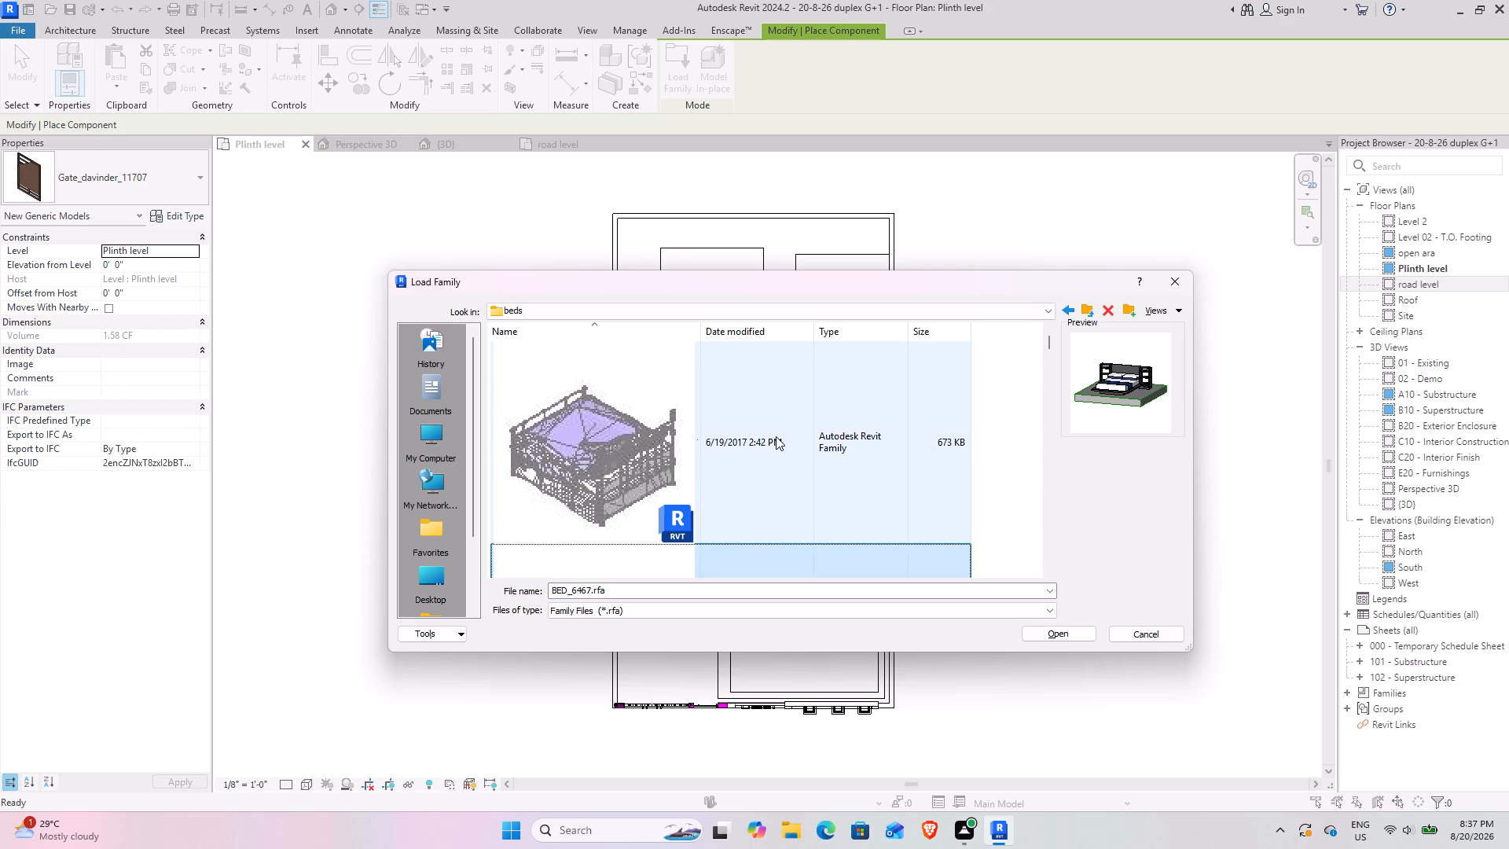
{"action": "scroll", "coordinate": [776, 436], "scroll_direction": "down", "scroll_amount": 3, "text": "ctrl"}
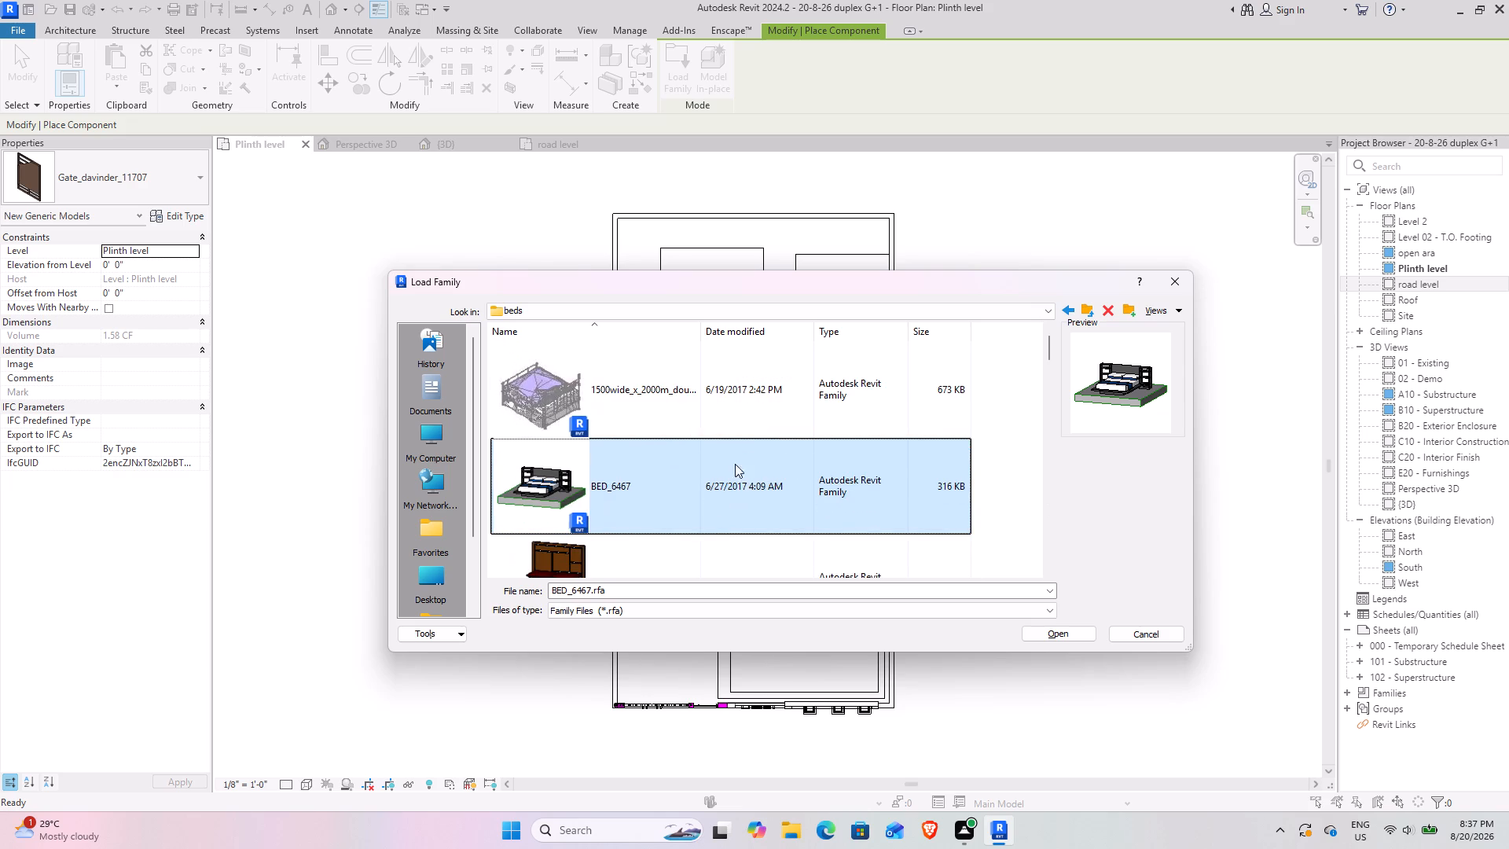
{"action": "scroll", "coordinate": [663, 465], "scroll_direction": "down", "scroll_amount": 4}
{"action": "scroll", "coordinate": [684, 465], "scroll_direction": "up", "scroll_amount": 3}
{"action": "scroll", "coordinate": [684, 465], "scroll_direction": "down", "scroll_amount": 1}
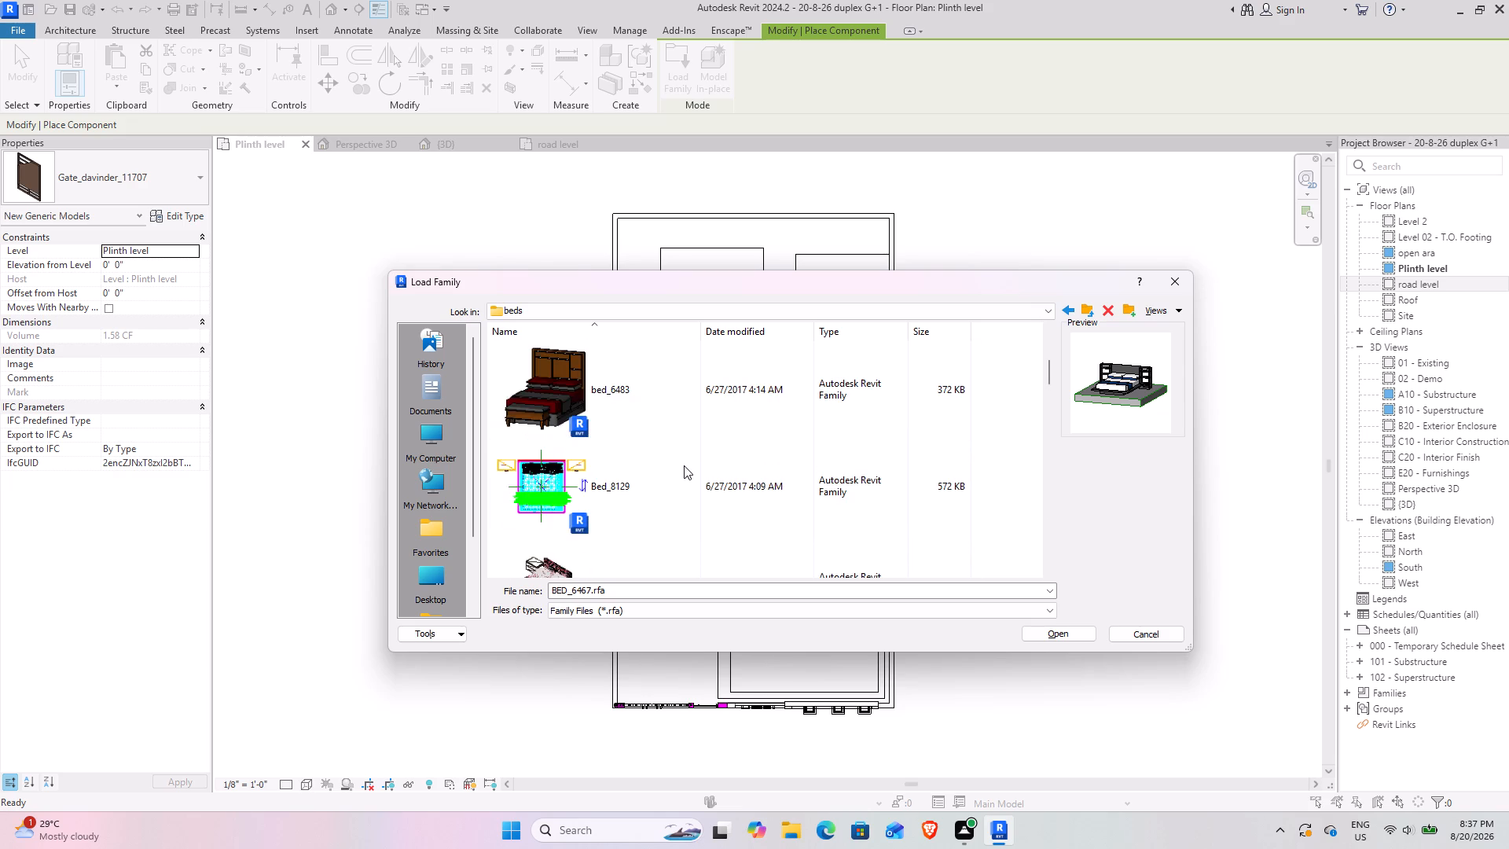
{"action": "scroll", "coordinate": [684, 465], "scroll_direction": "down", "scroll_amount": 1}
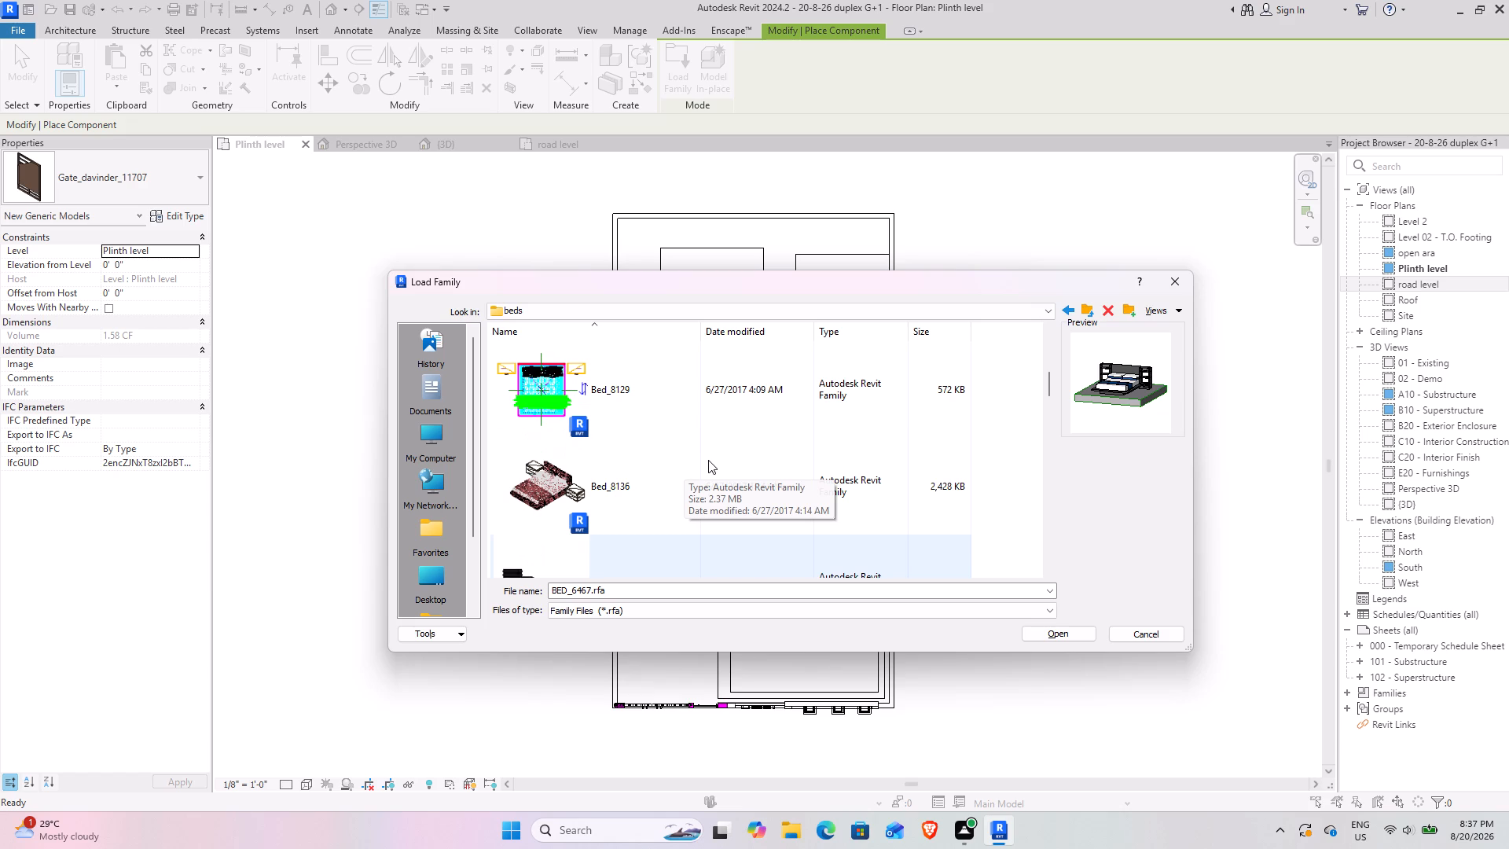
{"action": "scroll", "coordinate": [743, 457], "scroll_direction": "down", "scroll_amount": 1}
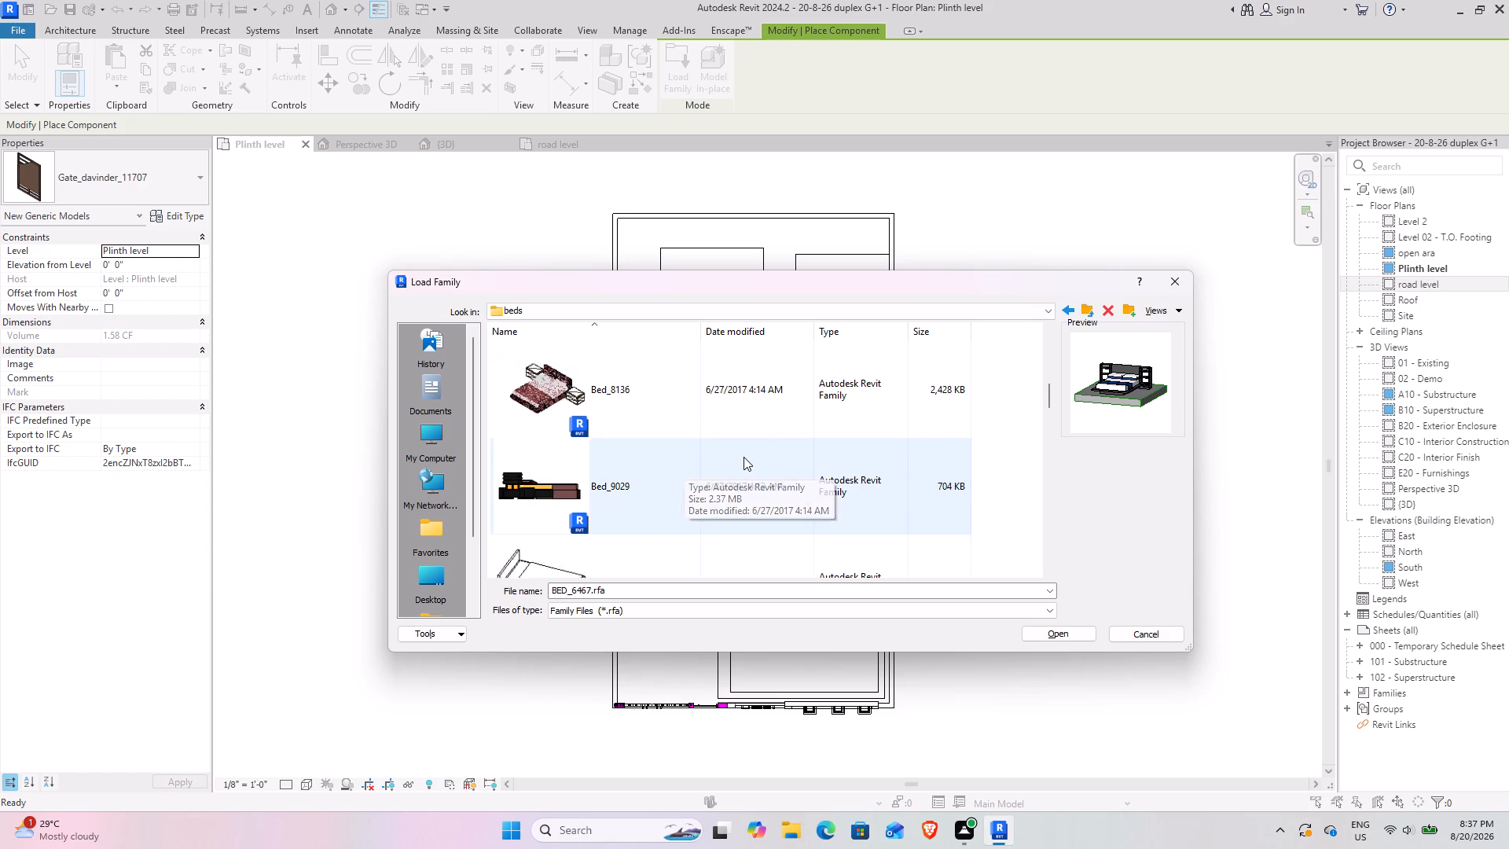
{"action": "scroll", "coordinate": [743, 457], "scroll_direction": "down", "scroll_amount": 4}
{"action": "scroll", "coordinate": [743, 457], "scroll_direction": "up", "scroll_amount": 1}
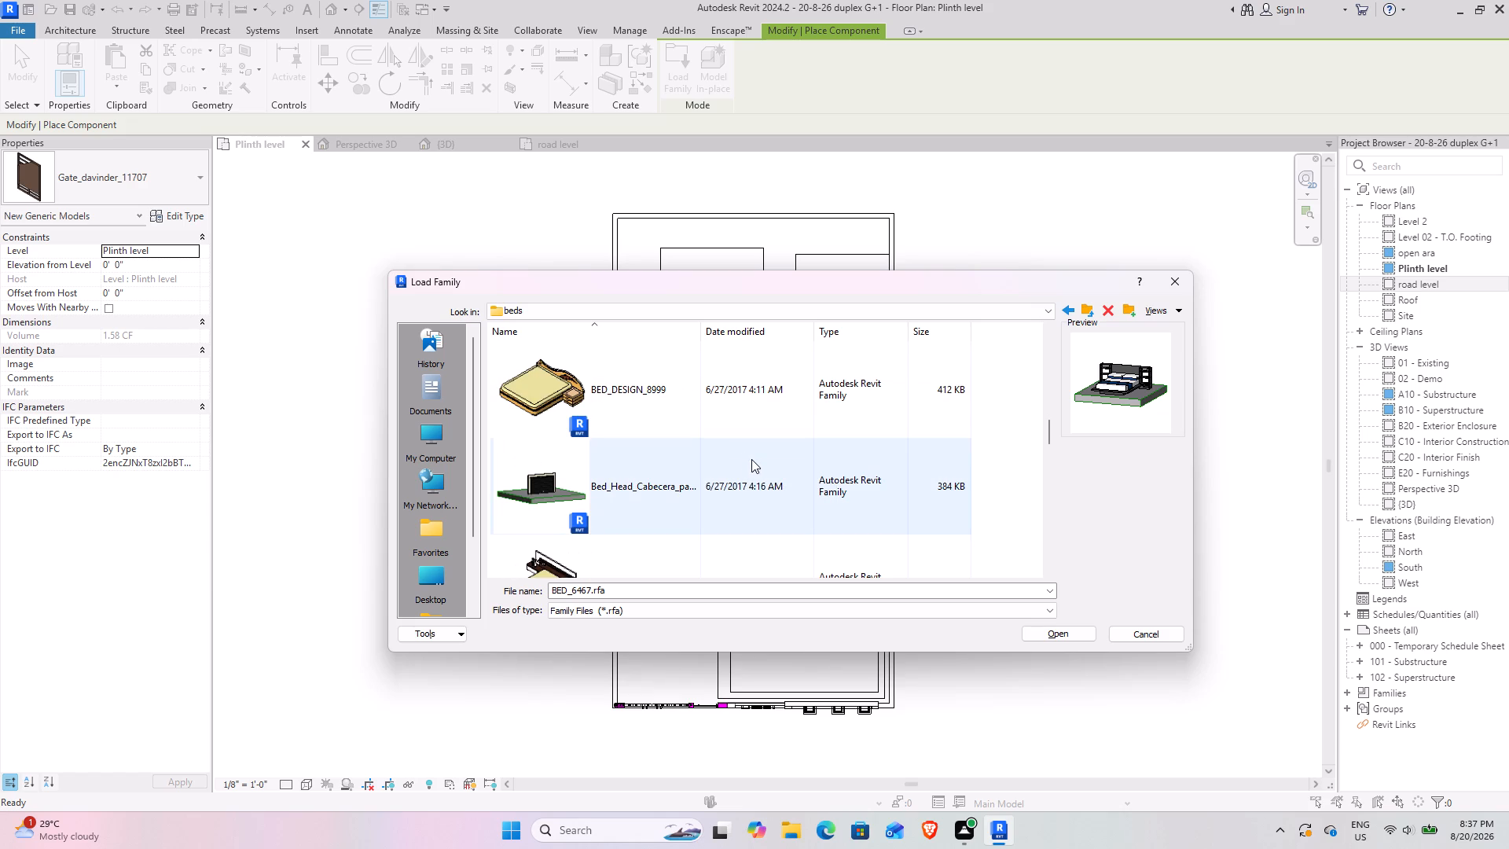
{"action": "scroll", "coordinate": [758, 461], "scroll_direction": "down", "scroll_amount": 2}
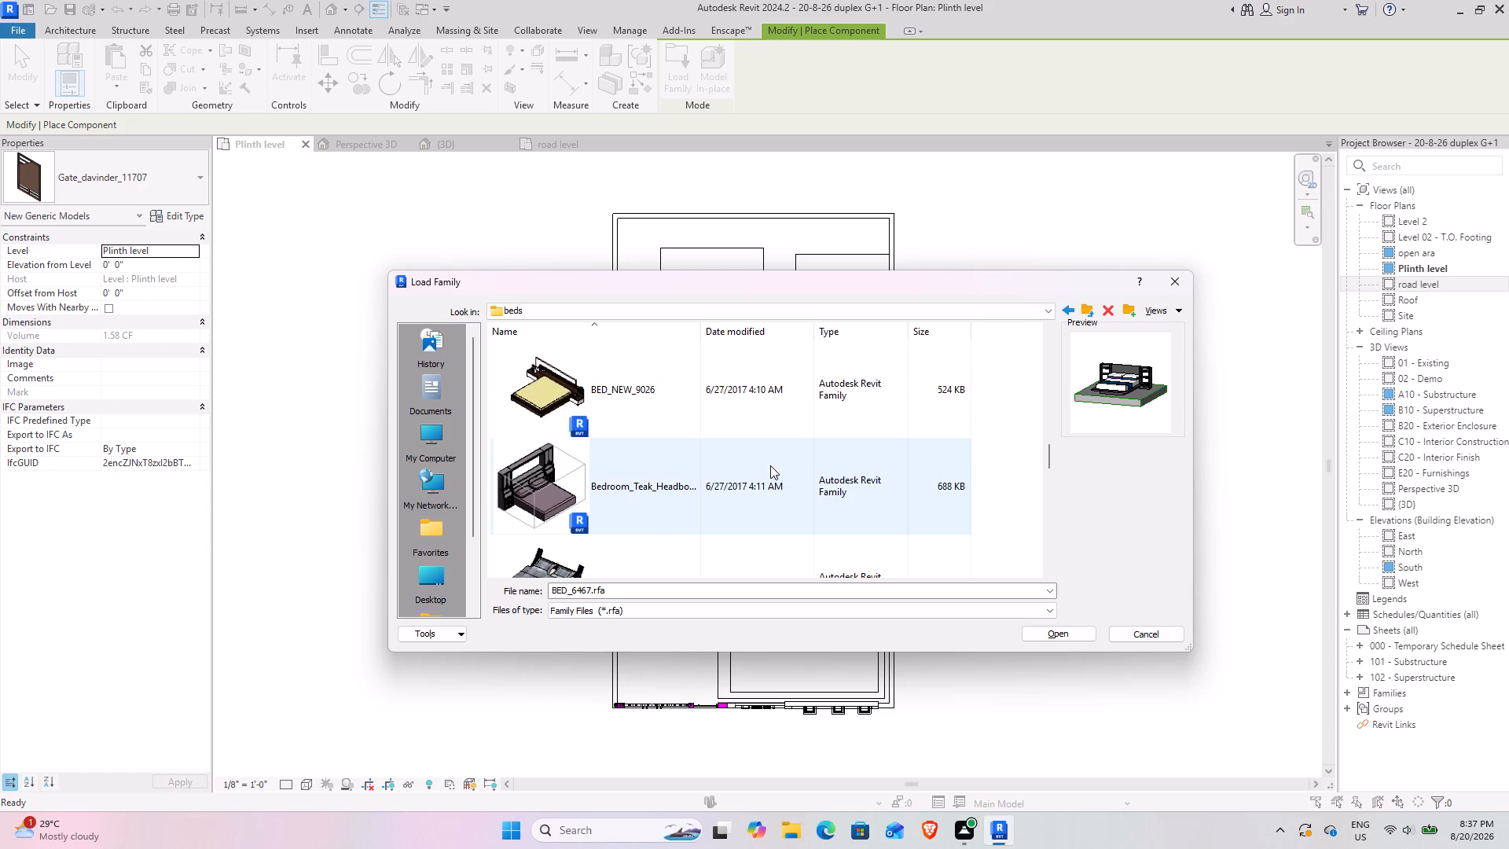
{"action": "scroll", "coordinate": [770, 465], "scroll_direction": "down", "scroll_amount": 3}
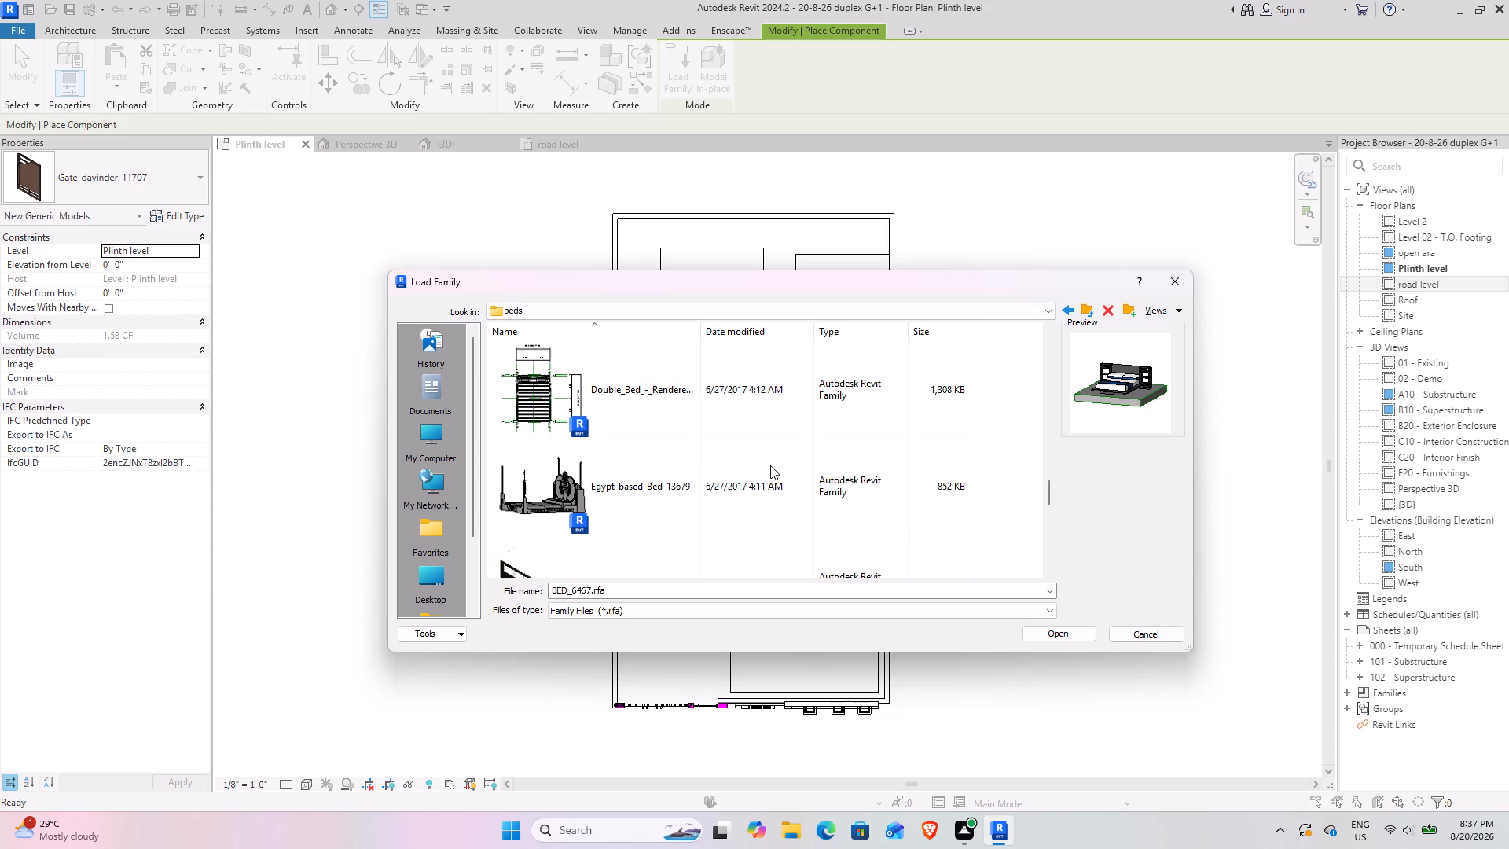
{"action": "scroll", "coordinate": [770, 465], "scroll_direction": "down", "scroll_amount": 1}
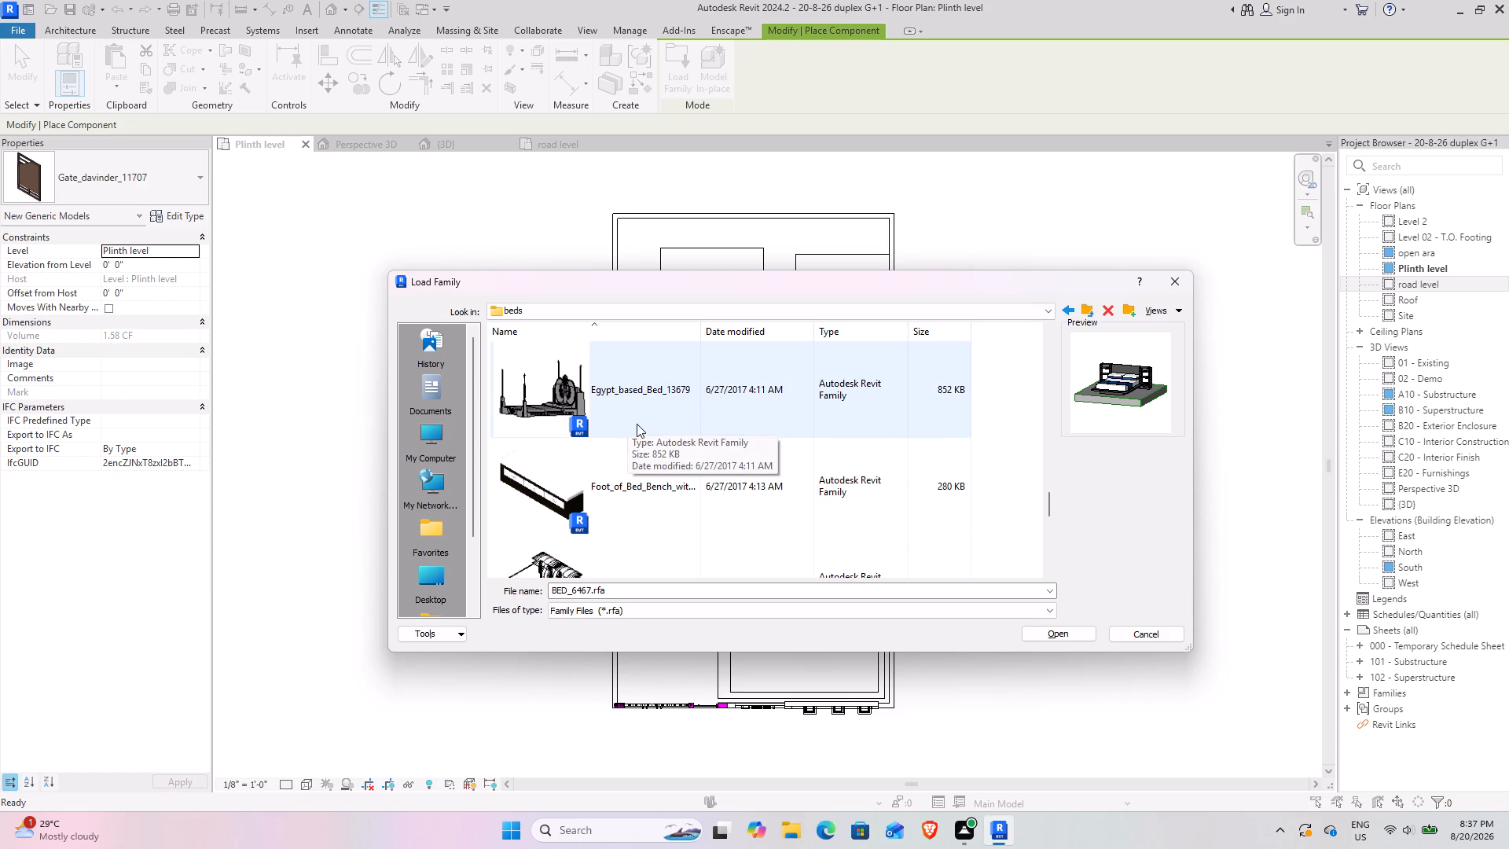
{"action": "scroll", "coordinate": [637, 424], "scroll_direction": "down", "scroll_amount": 1}
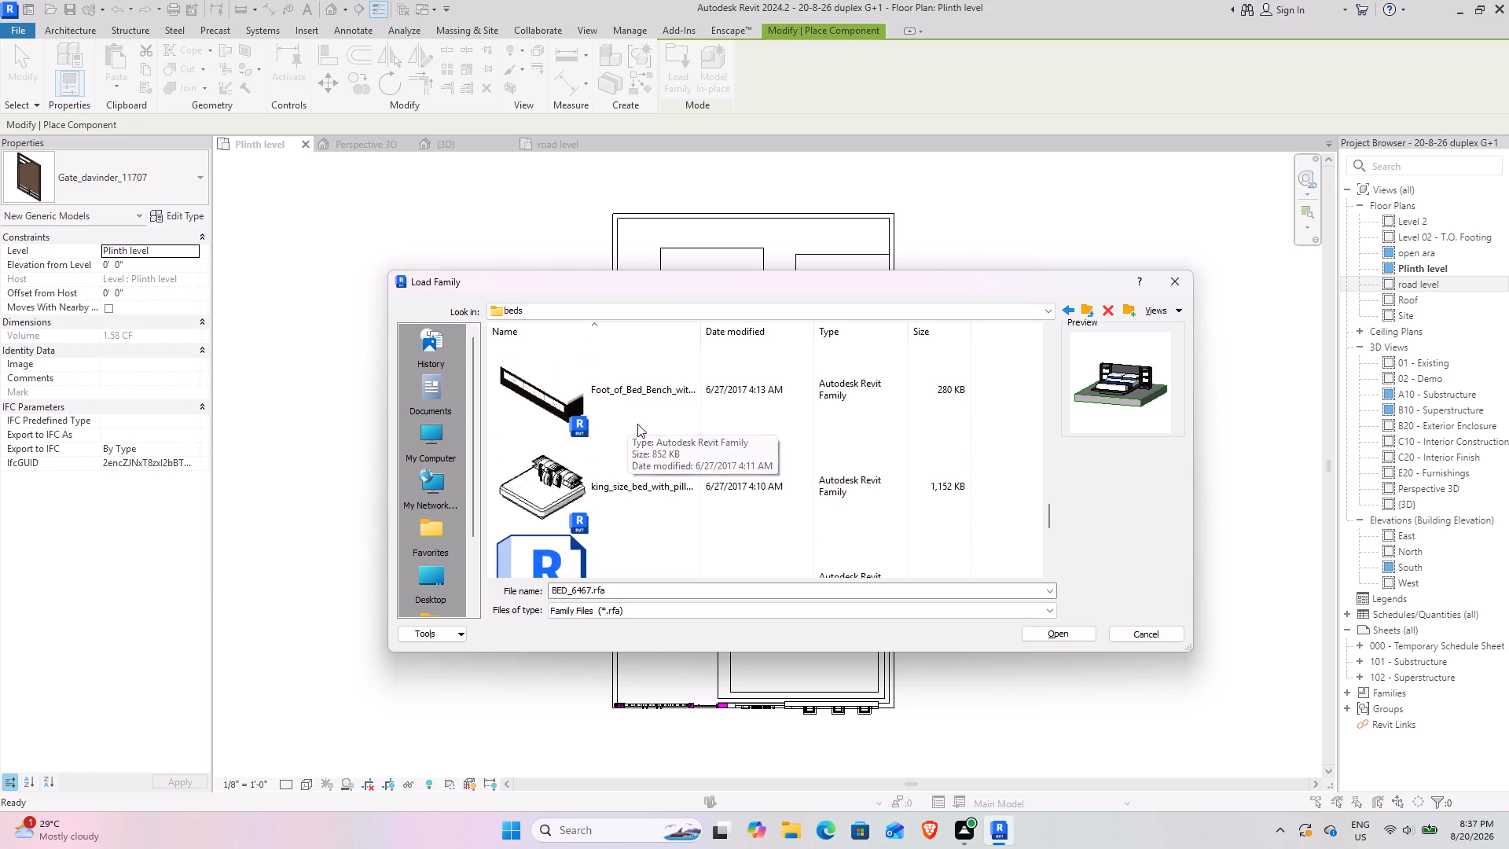
{"action": "left_click", "coordinate": [556, 480]}
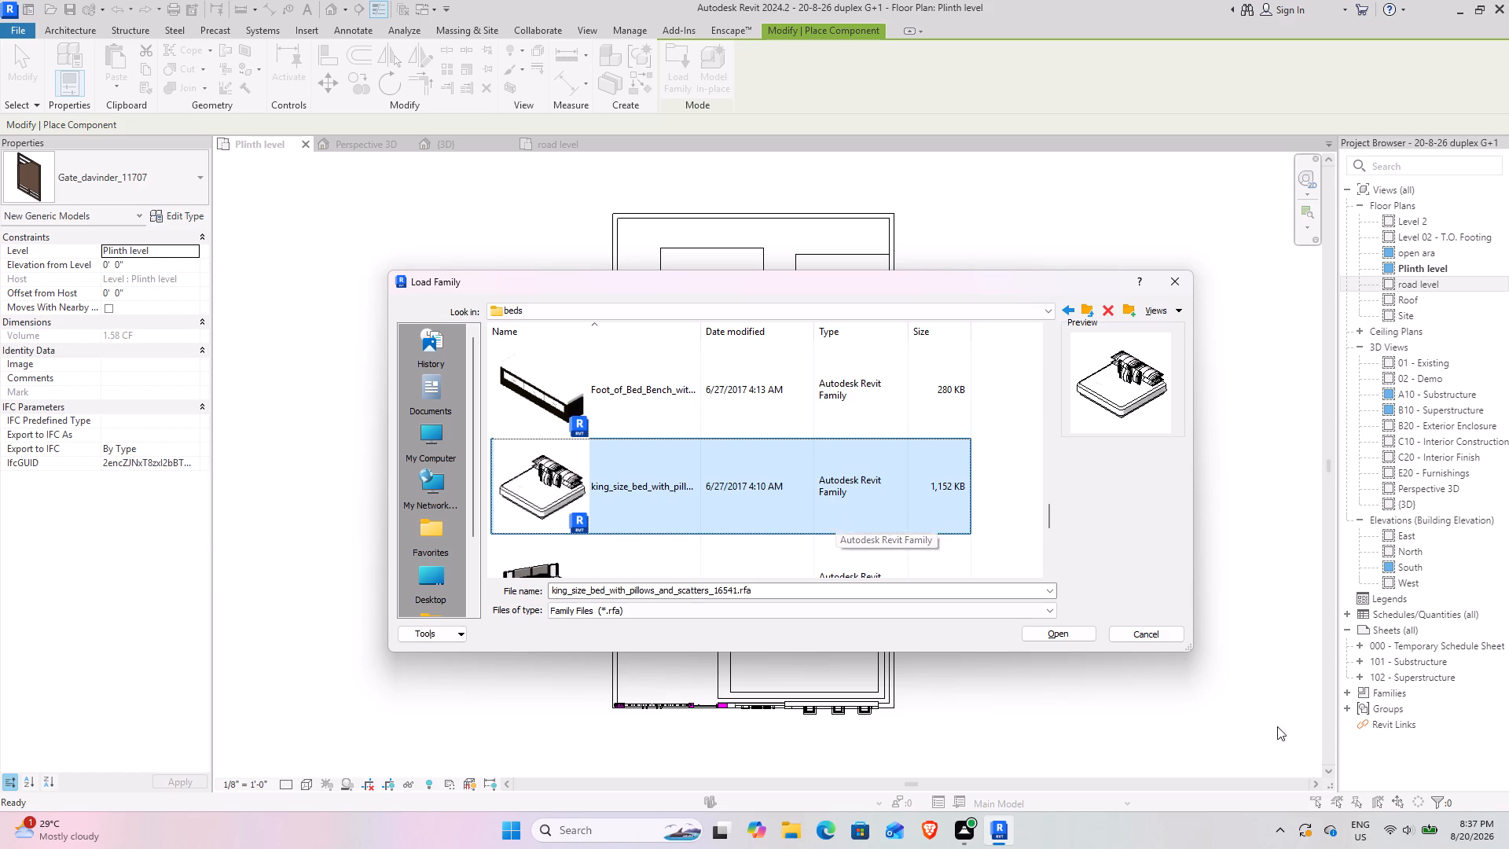
{"action": "left_click", "coordinate": [1047, 639]}
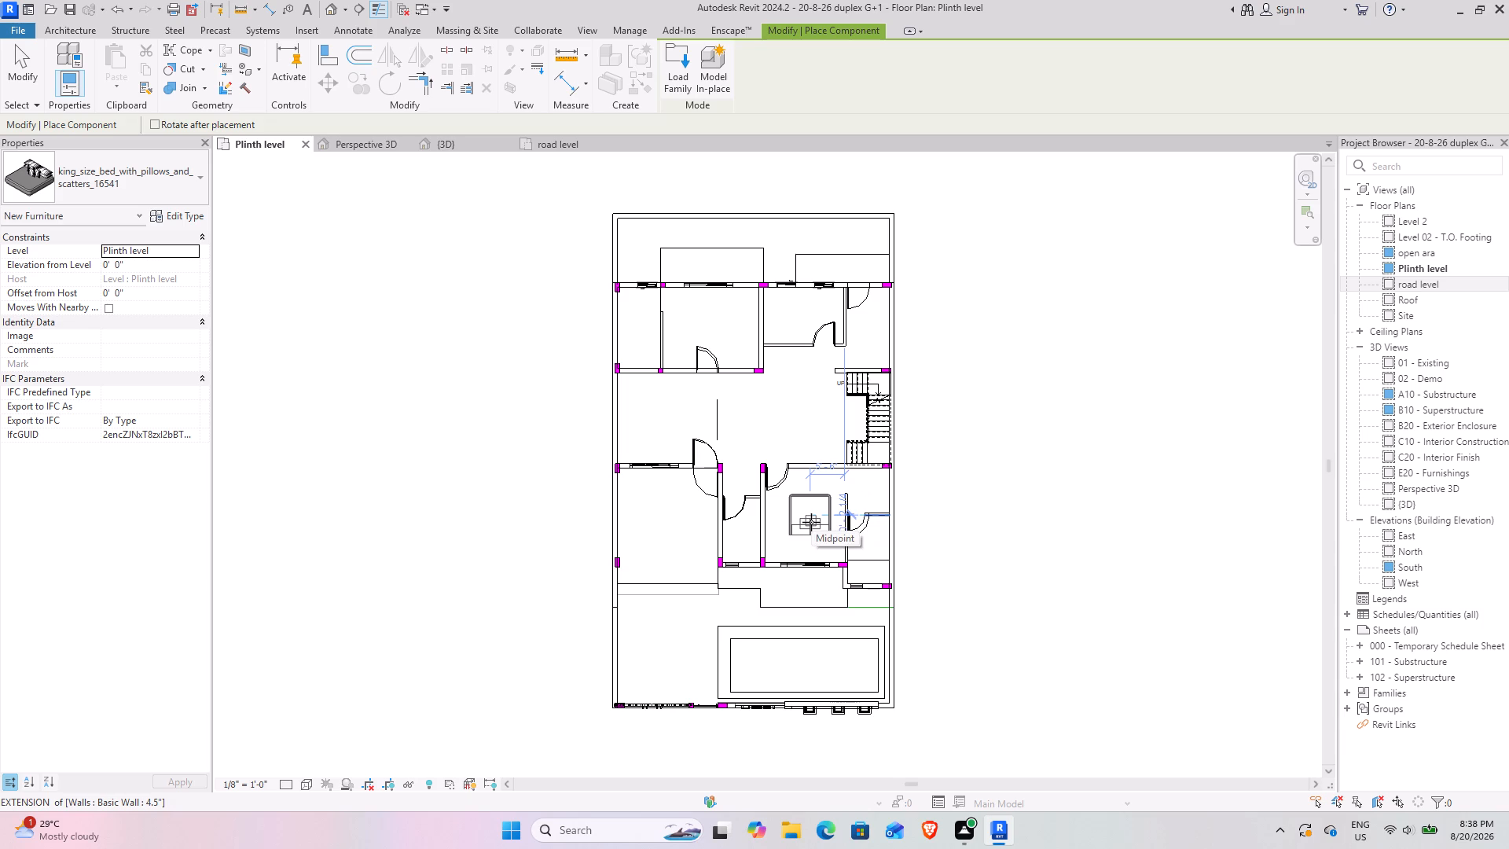
Place the king size bed in the front bedroom, rotated with its headboard towards the bathroom wall, about 10' 0" from the opposite wall.
{"action": "key", "text": "space"}
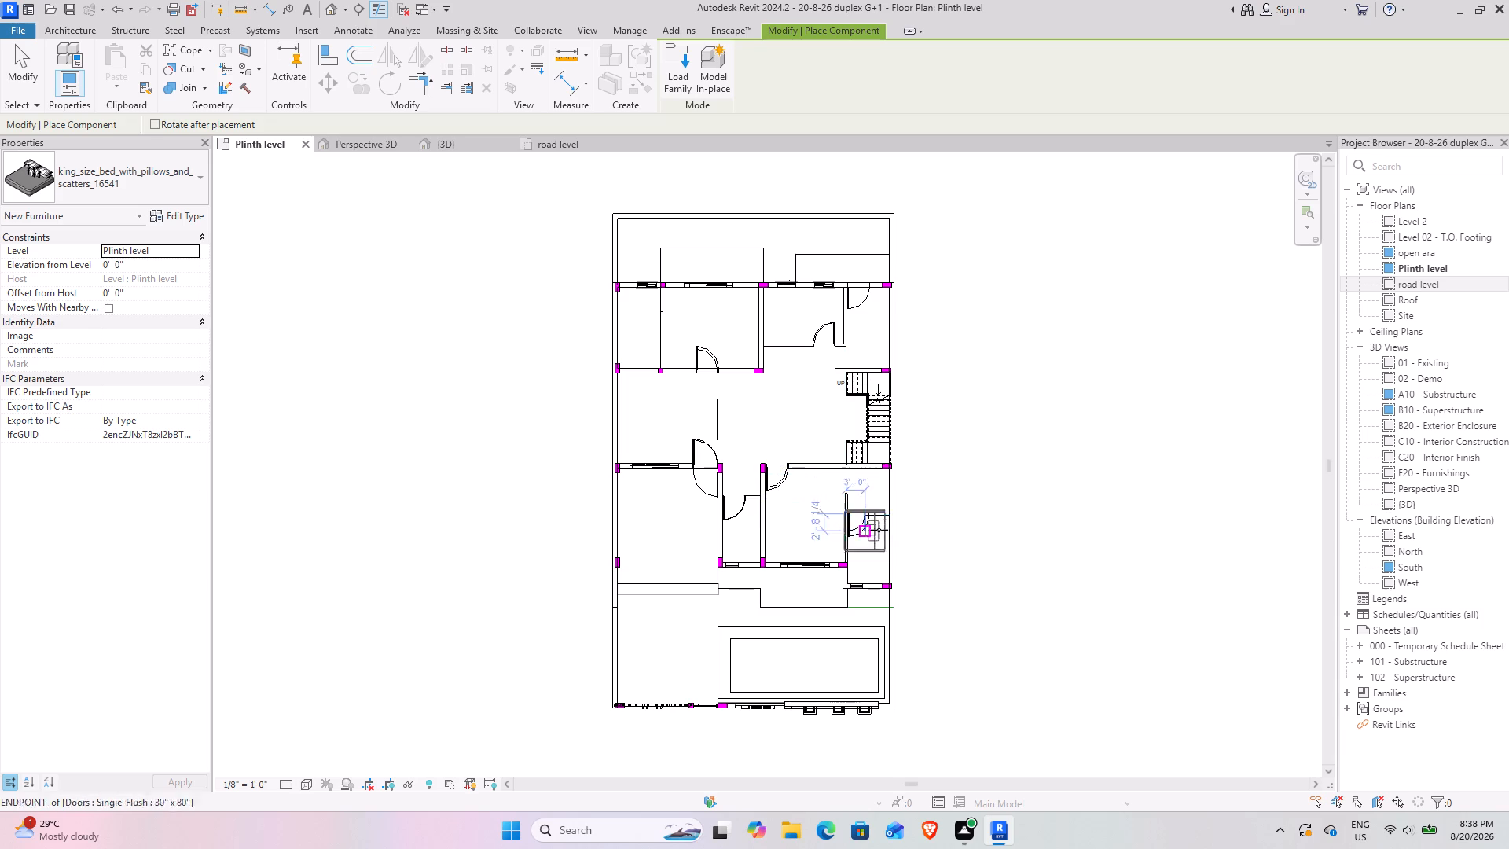
{"action": "scroll", "coordinate": [780, 521], "scroll_direction": "up", "scroll_amount": 7}
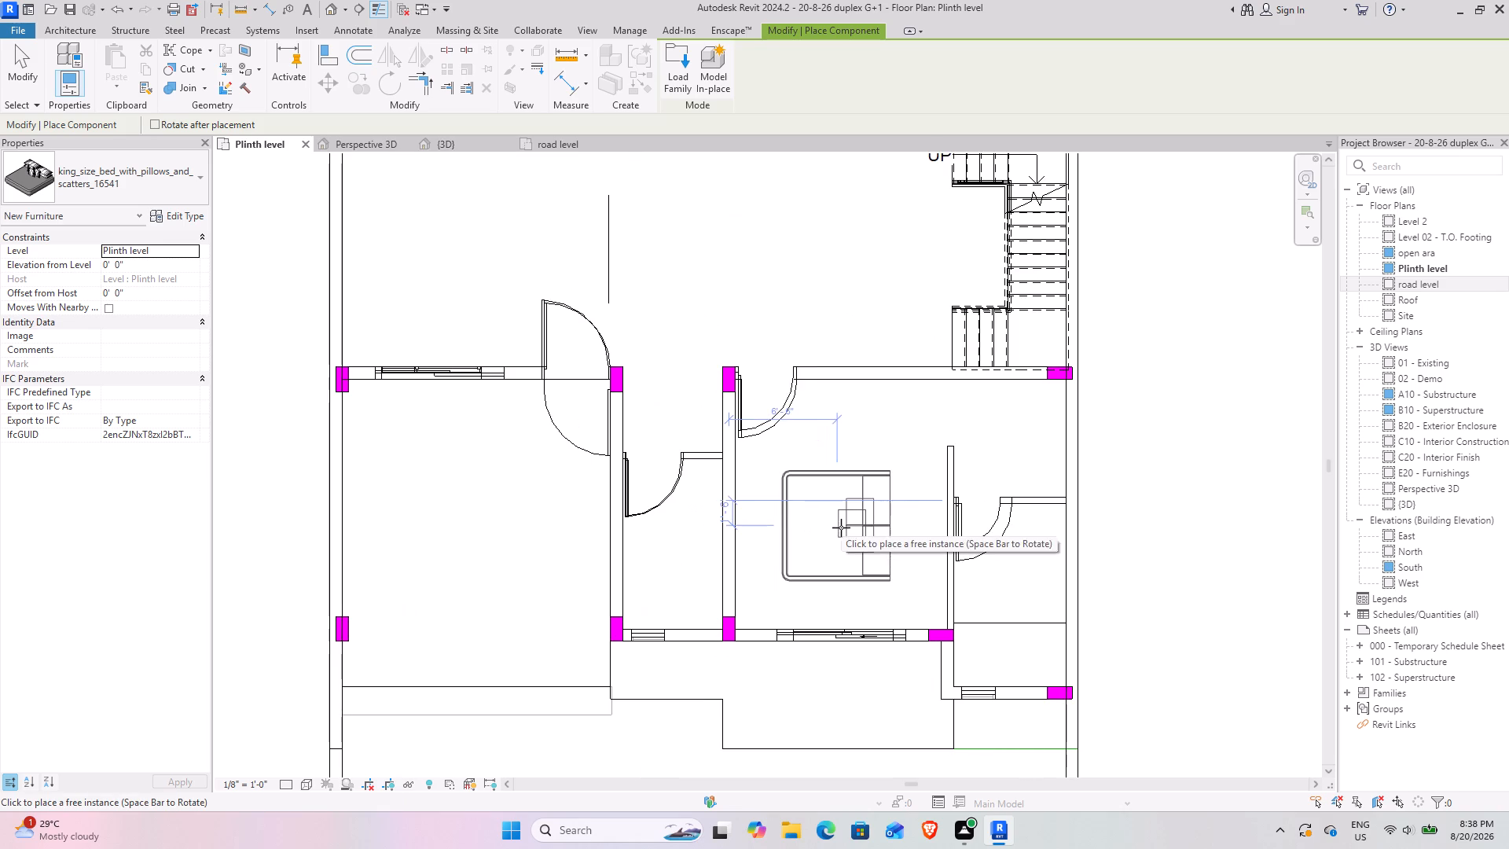
{"action": "left_click", "coordinate": [894, 533]}
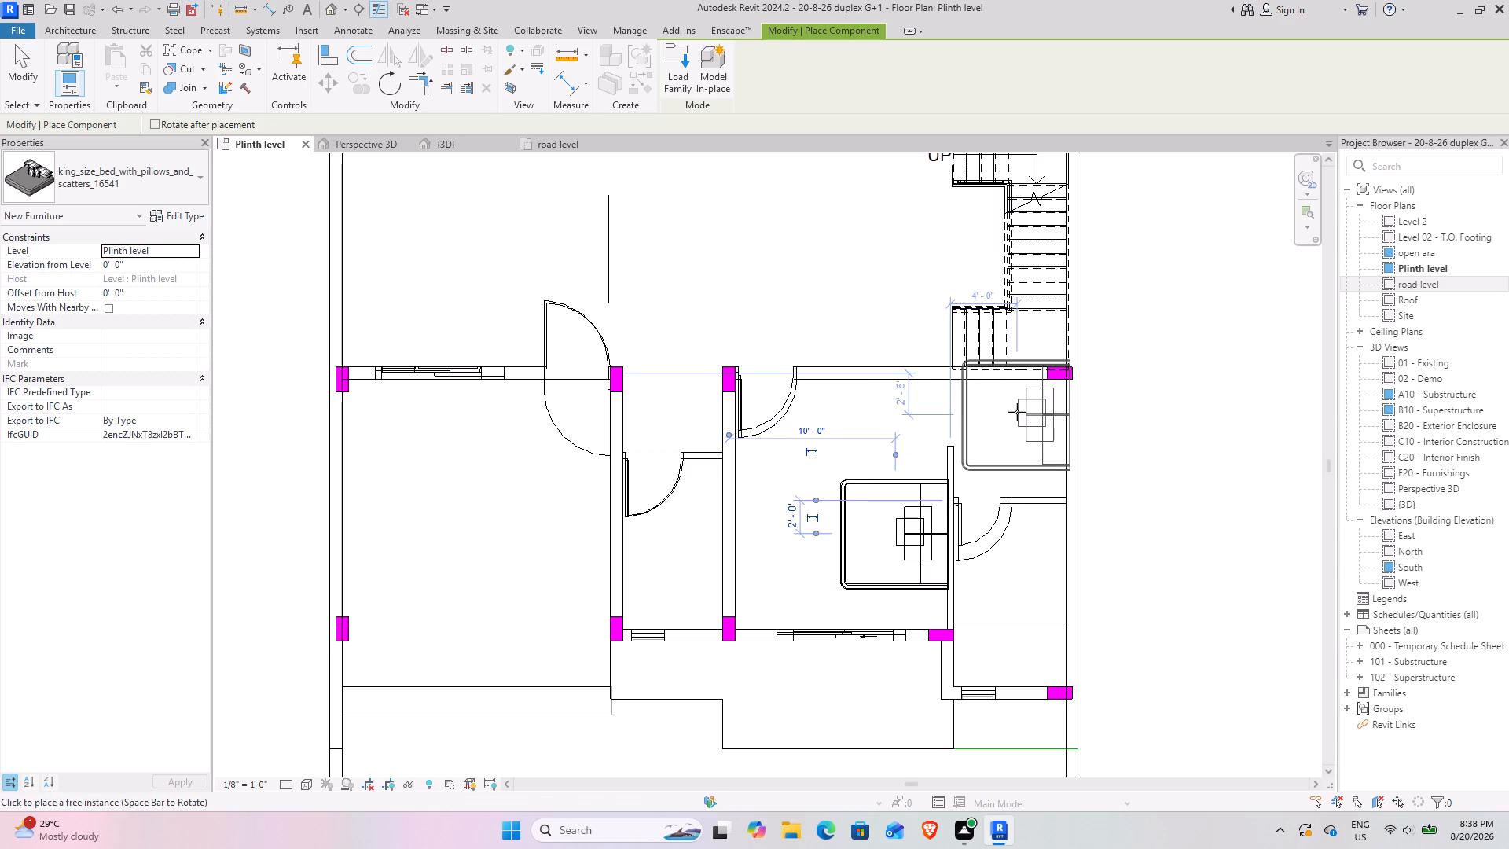
{"action": "key", "text": "Escape"}
{"action": "scroll", "coordinate": [954, 456], "scroll_direction": "up", "scroll_amount": 6}
{"action": "scroll", "coordinate": [1002, 530], "scroll_direction": "up", "scroll_amount": 5}
{"action": "key", "text": "Escape"}
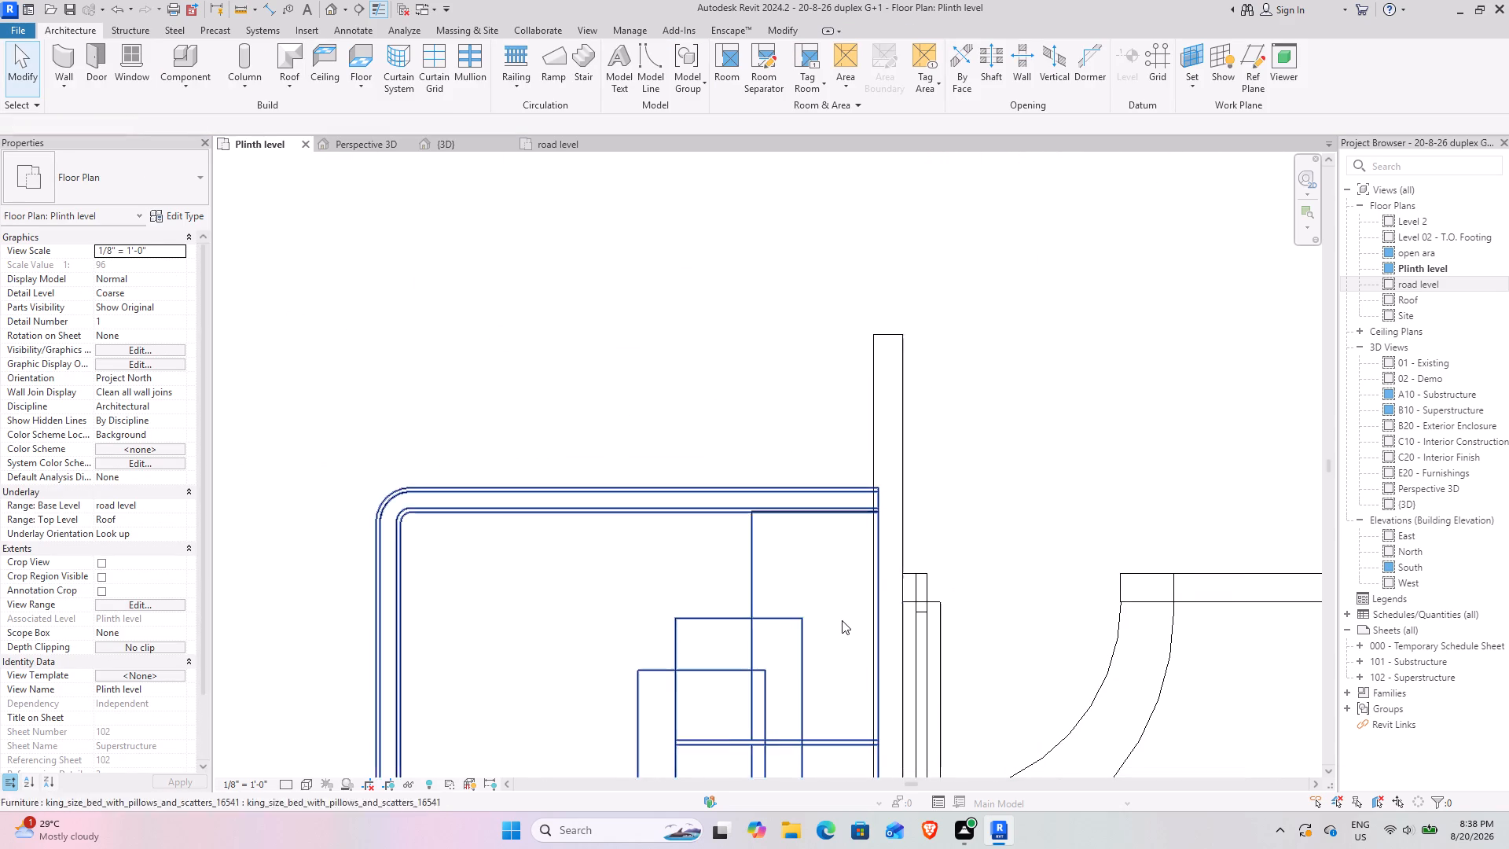
Nudge the bed sideways until its headboard edge sits flush against the face of the bathroom partition wall.
{"action": "middle_click_drag", "start_coordinate": [843, 565], "coordinate": [777, 369]}
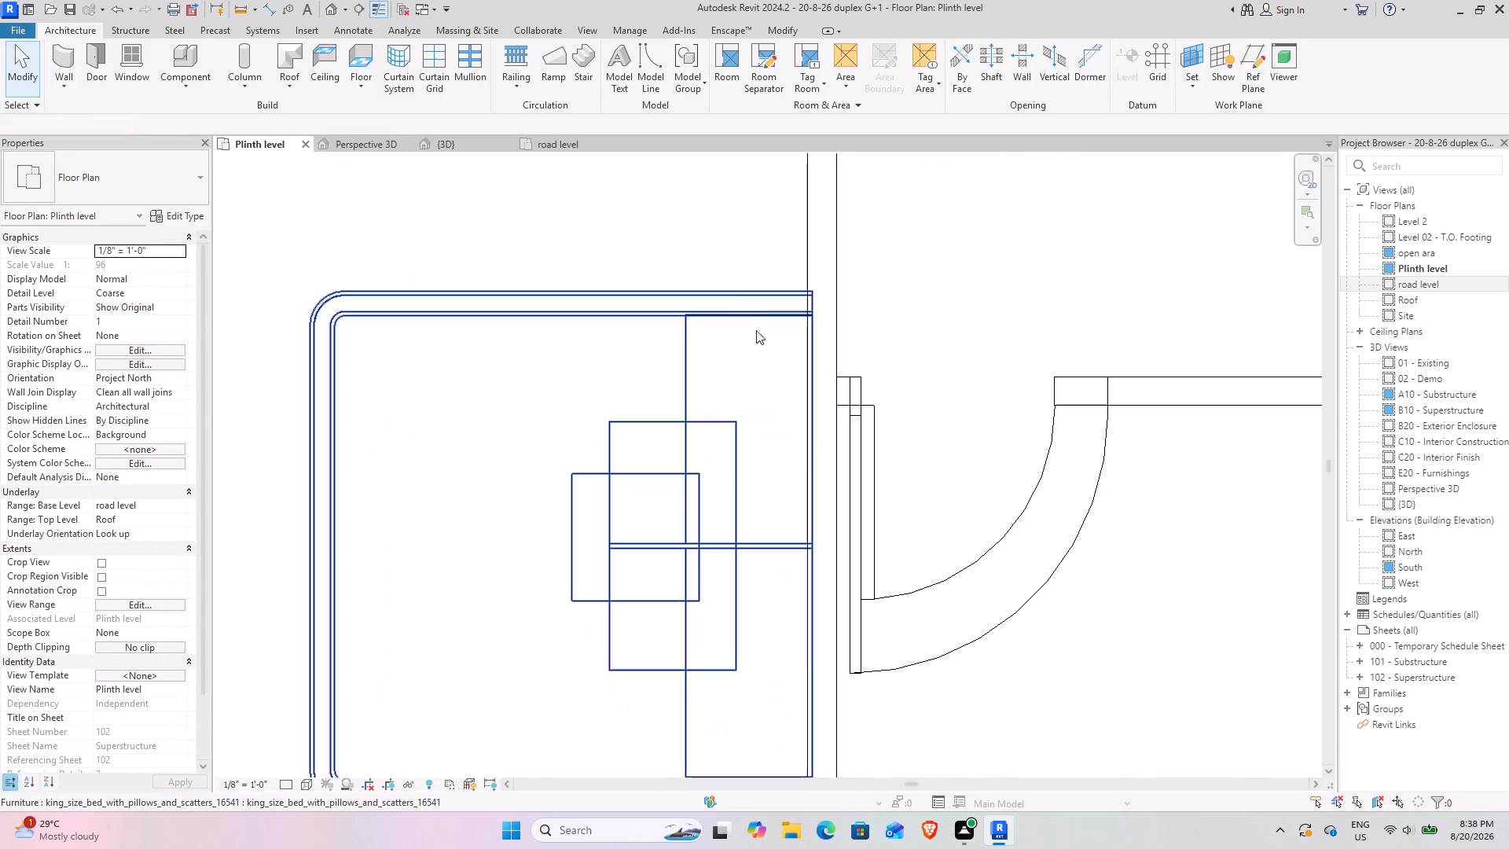
{"action": "left_click", "coordinate": [742, 288]}
{"action": "key", "text": "Left"}
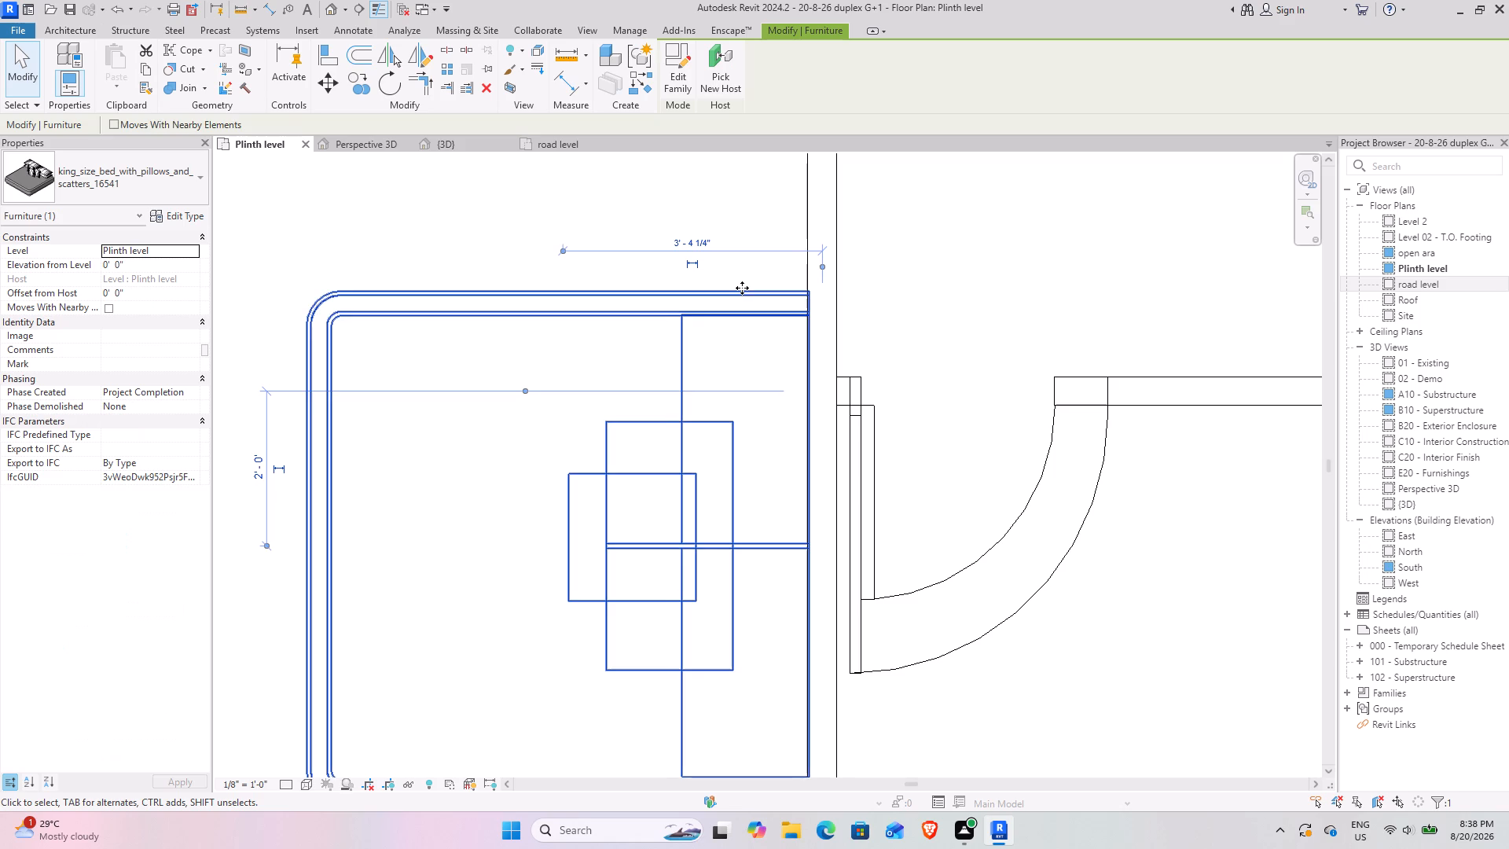
{"action": "key", "text": "Left"}
{"action": "scroll", "coordinate": [769, 285], "scroll_direction": "up", "scroll_amount": 2}
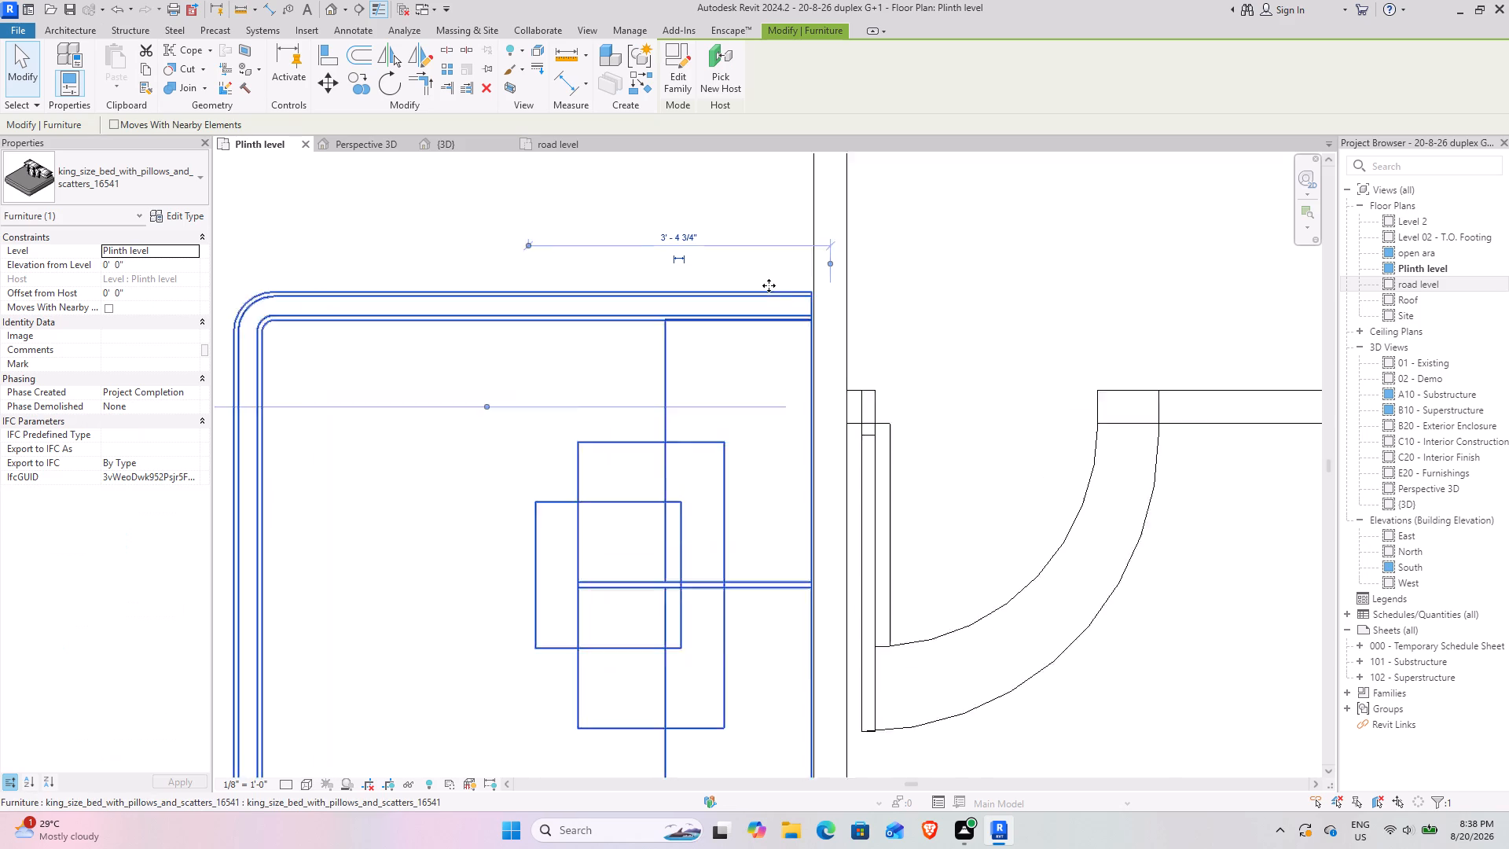
{"action": "scroll", "coordinate": [769, 285], "scroll_direction": "up", "scroll_amount": 13}
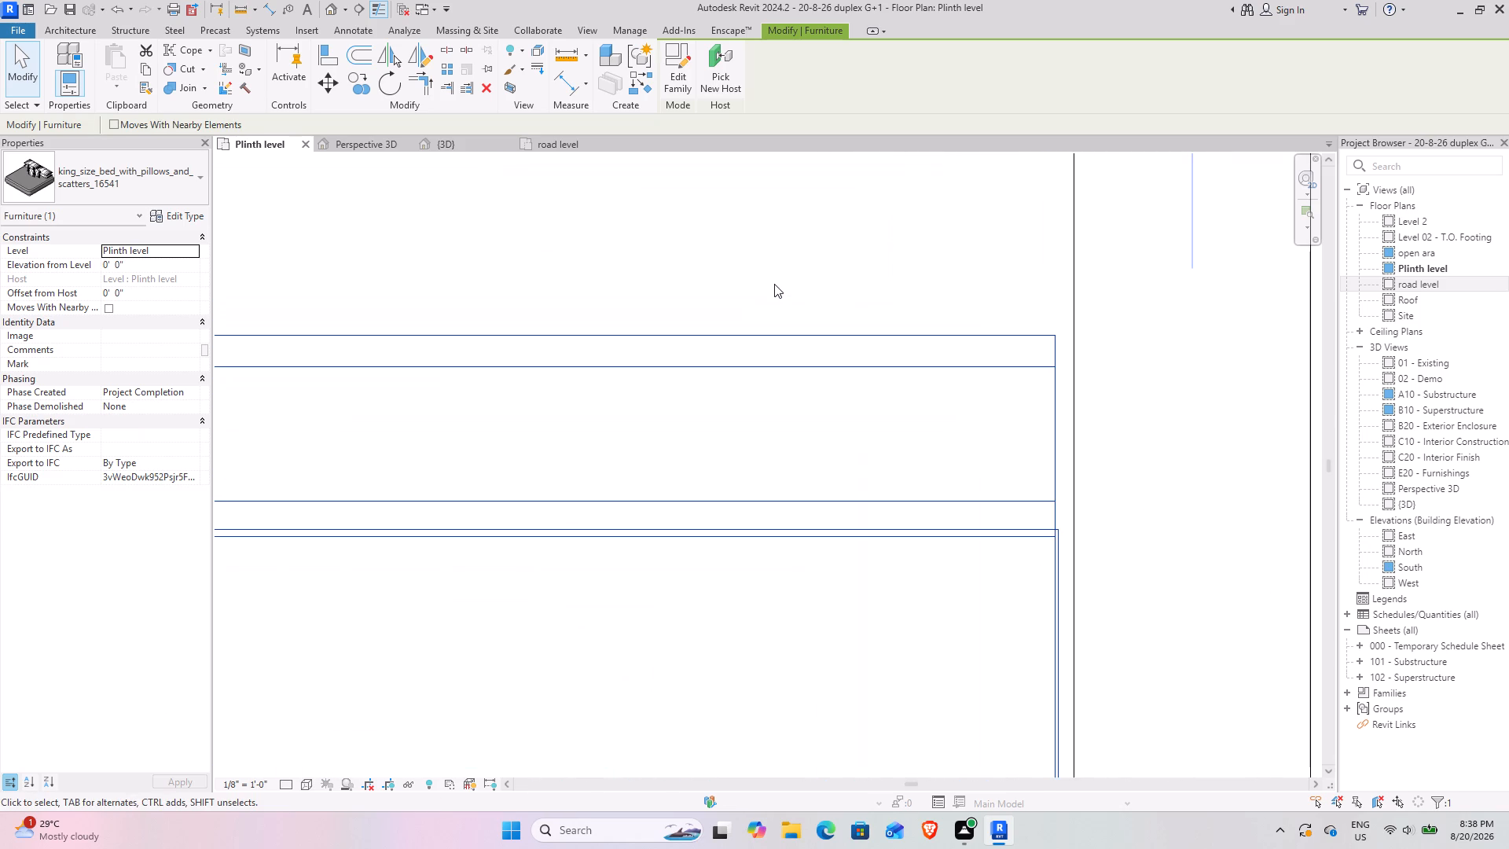
{"action": "key", "text": "Right"}
{"action": "key", "text": "Right"}
{"action": "key", "text": "Right"}
{"action": "key", "text": "Right"}
{"action": "key", "text": "Right"}
{"action": "key", "text": "Right"}
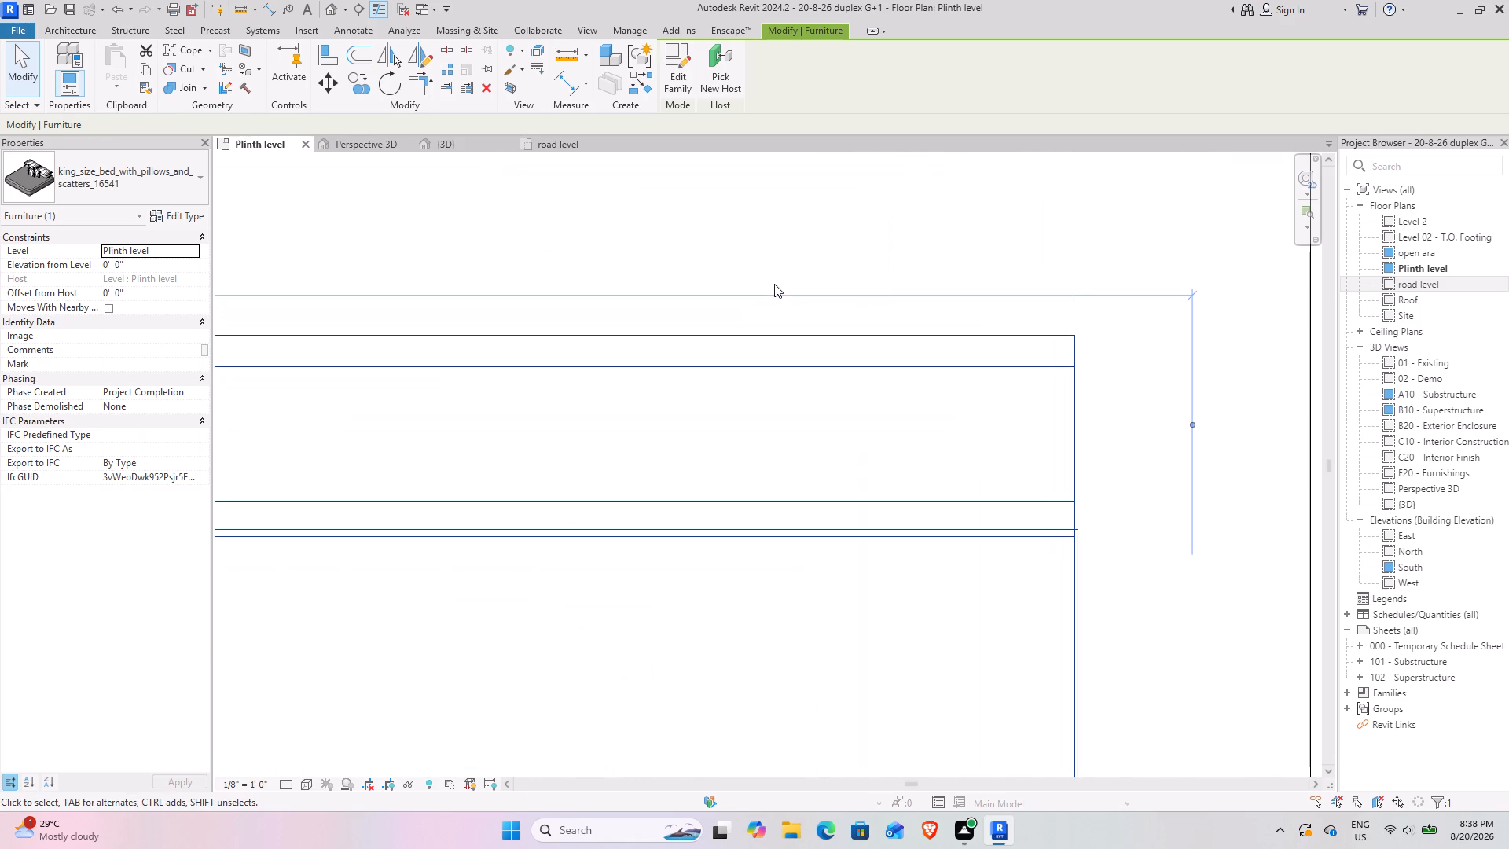
{"action": "key", "text": "Left"}
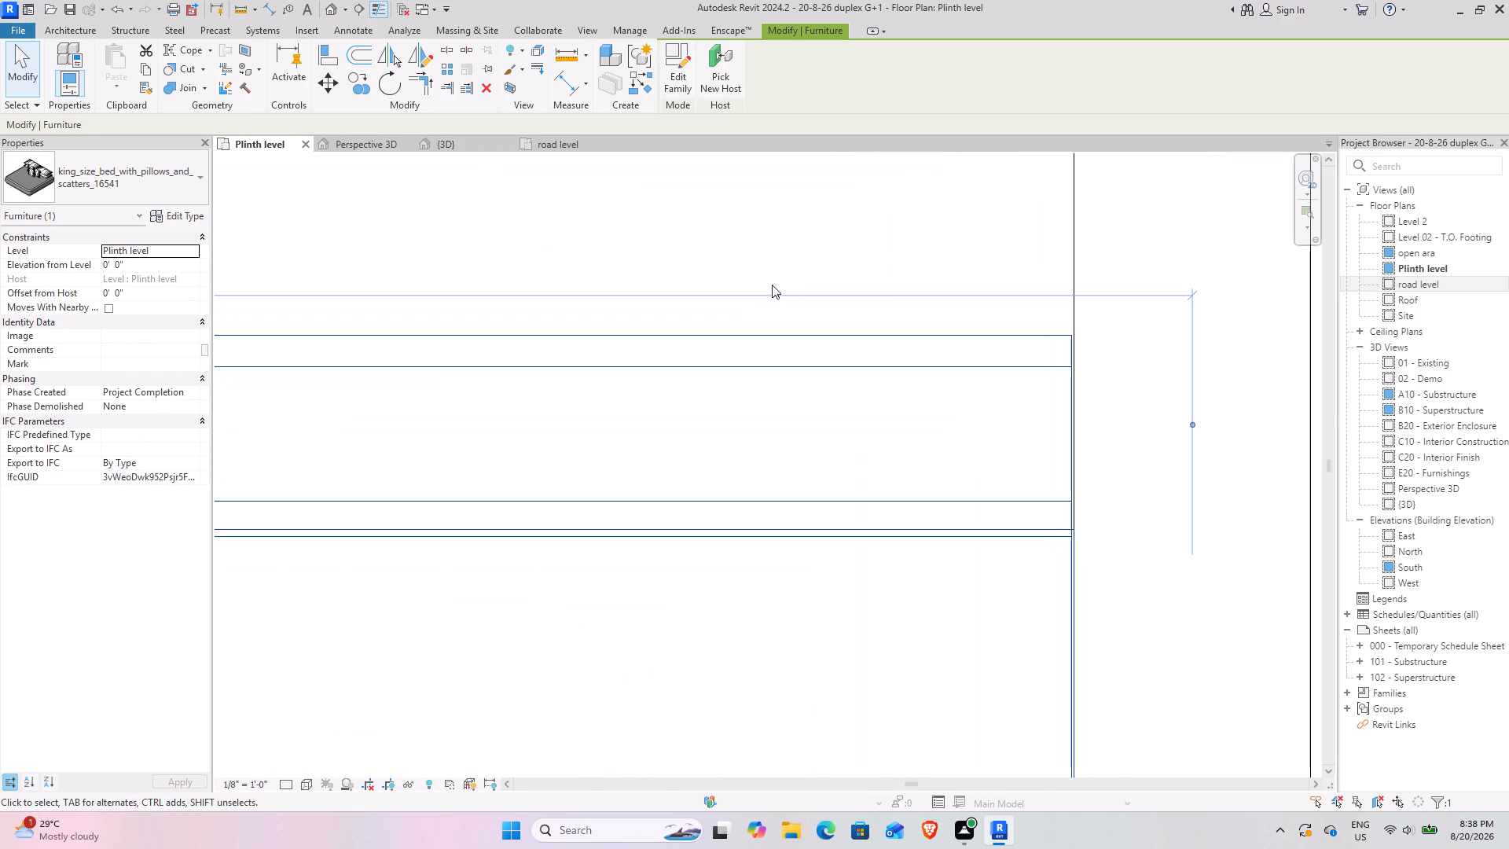
{"action": "scroll", "coordinate": [722, 265], "scroll_direction": "down", "scroll_amount": 11}
{"action": "key", "text": "Escape"}
{"action": "scroll", "coordinate": [1005, 339], "scroll_direction": "down", "scroll_amount": 6}
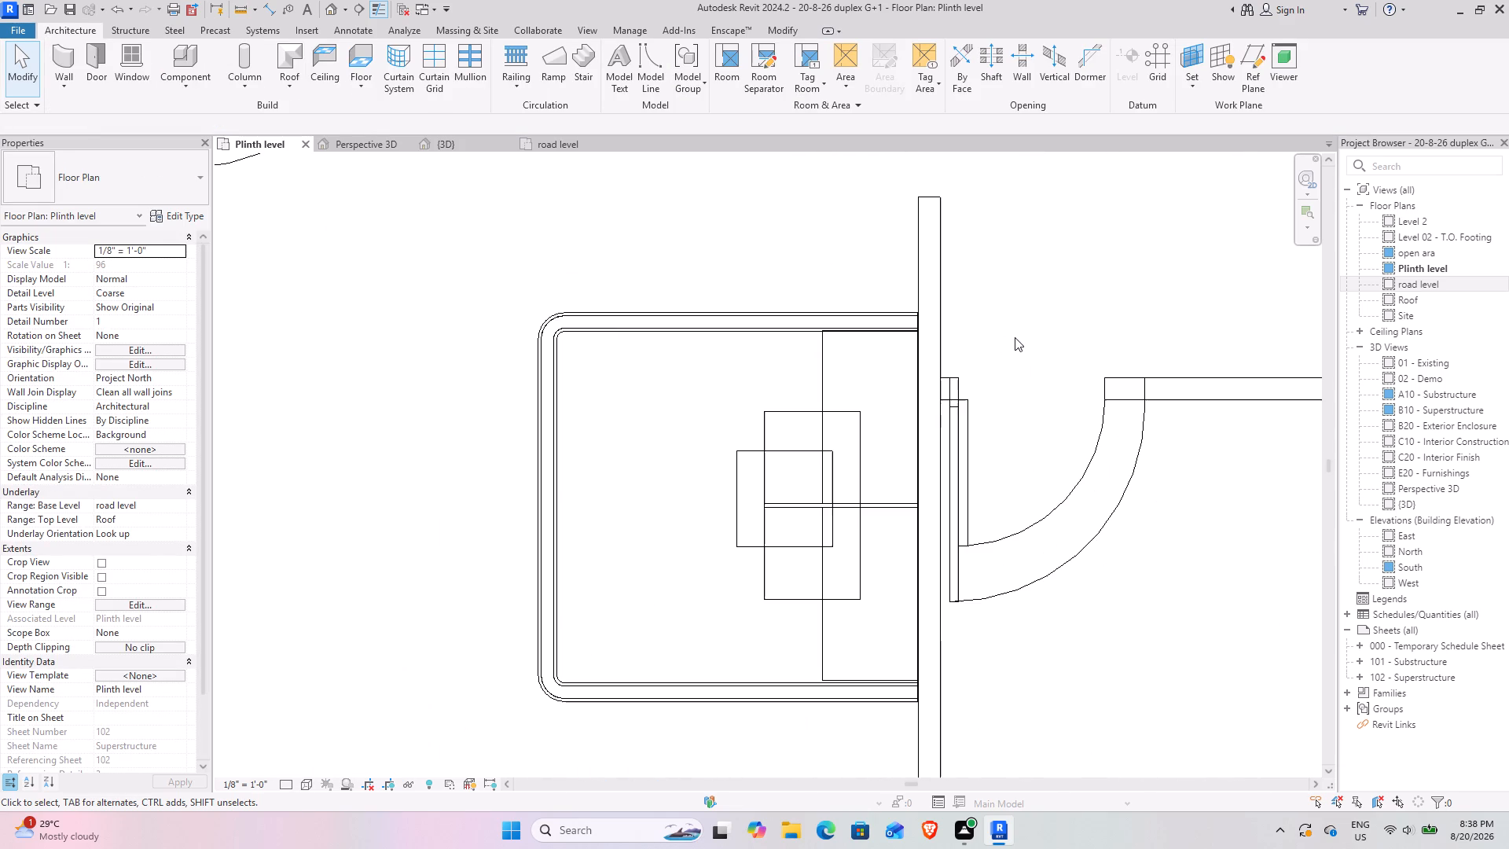
{"action": "scroll", "coordinate": [1026, 336], "scroll_direction": "down", "scroll_amount": 2}
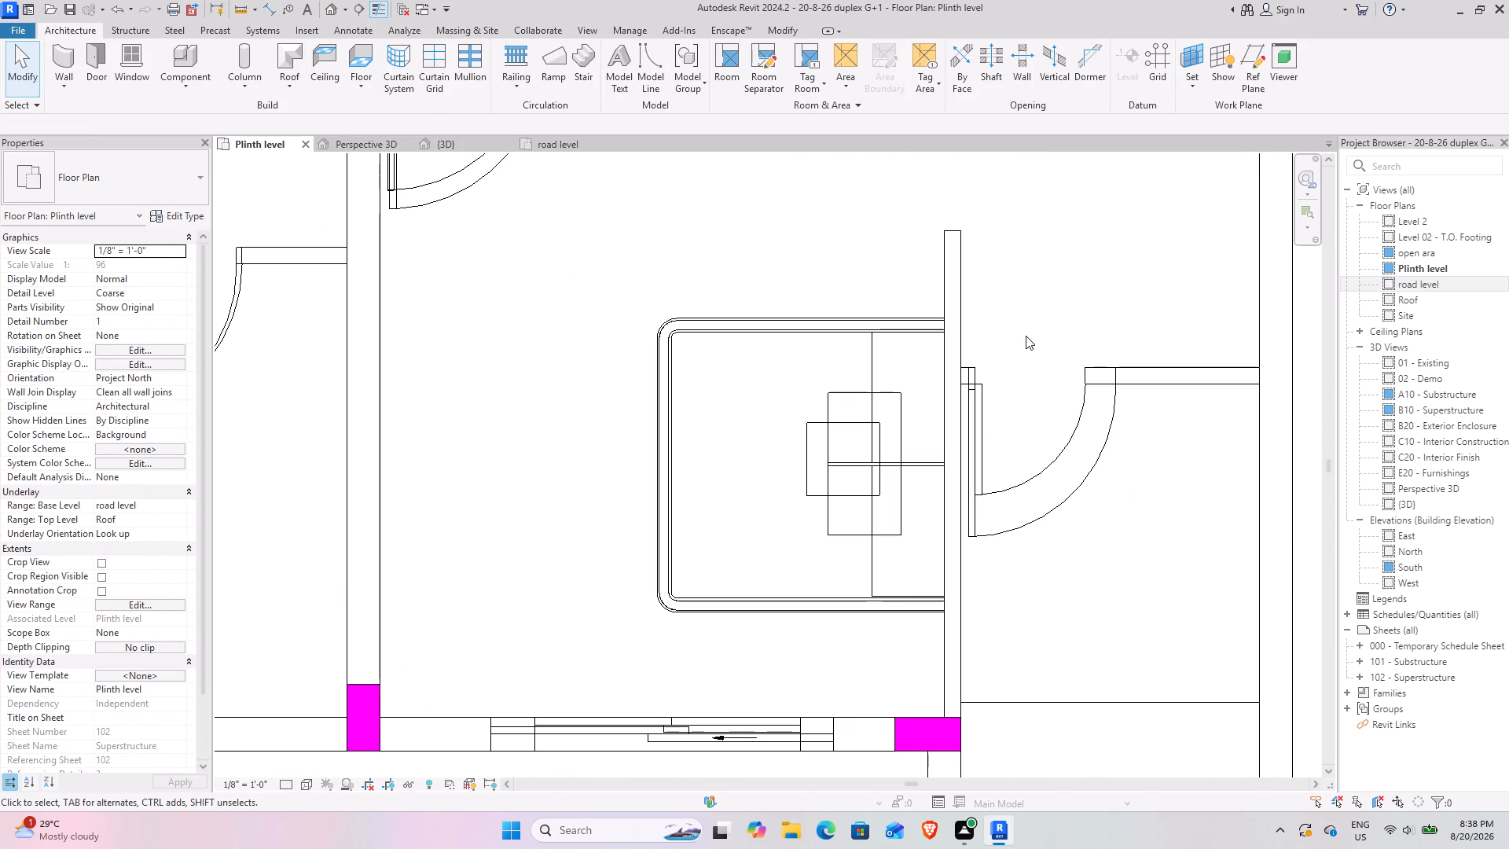
Start loading another component family for the Plinth level plan and reopen the beds folder of the SHUBHAM CITY library.
{"action": "scroll", "coordinate": [1026, 336], "scroll_direction": "down", "scroll_amount": 4}
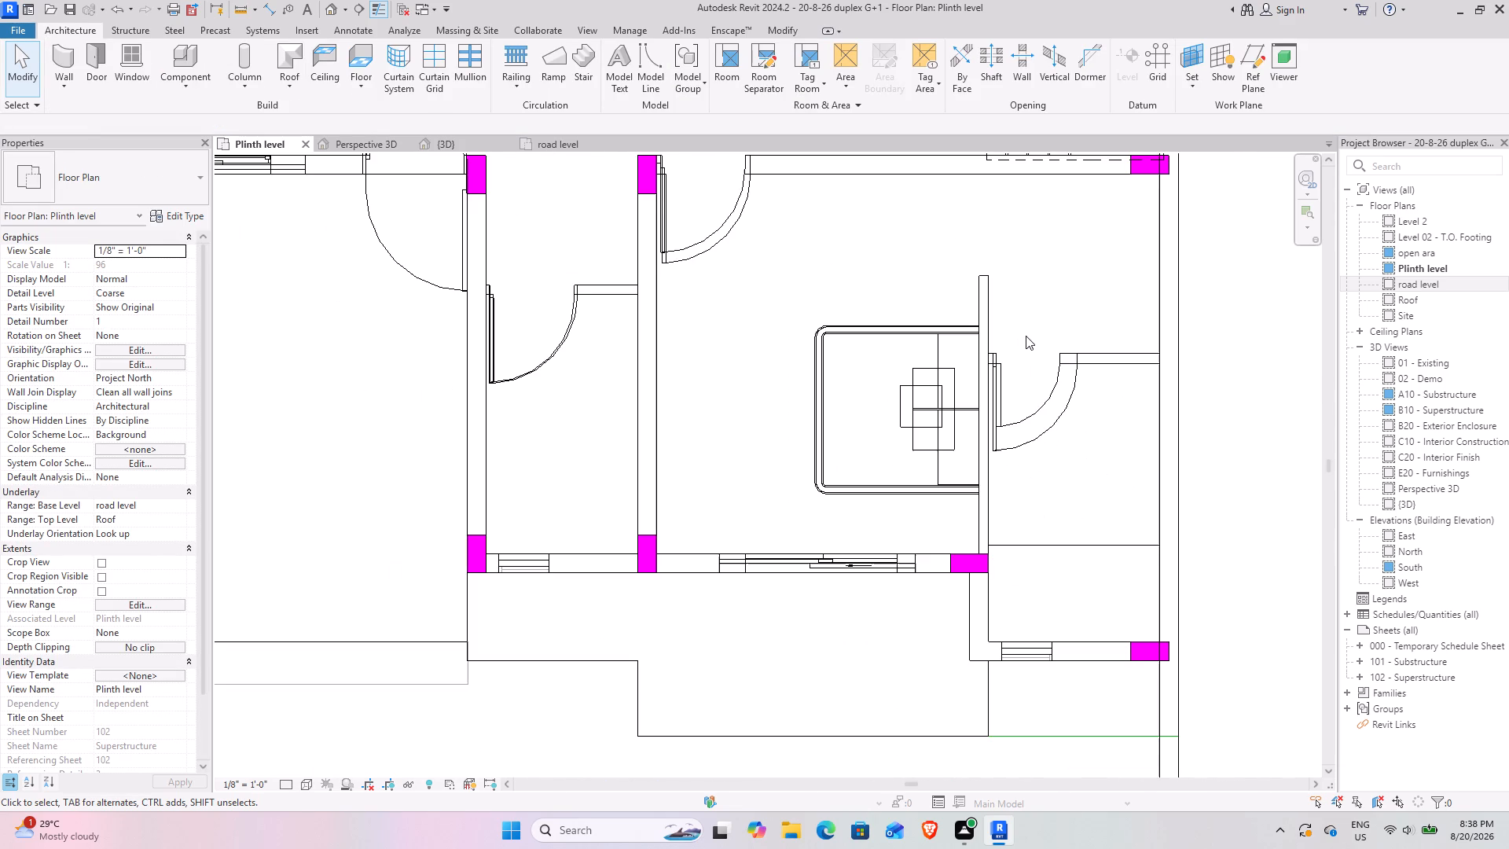
{"action": "scroll", "coordinate": [1027, 335], "scroll_direction": "down", "scroll_amount": 2}
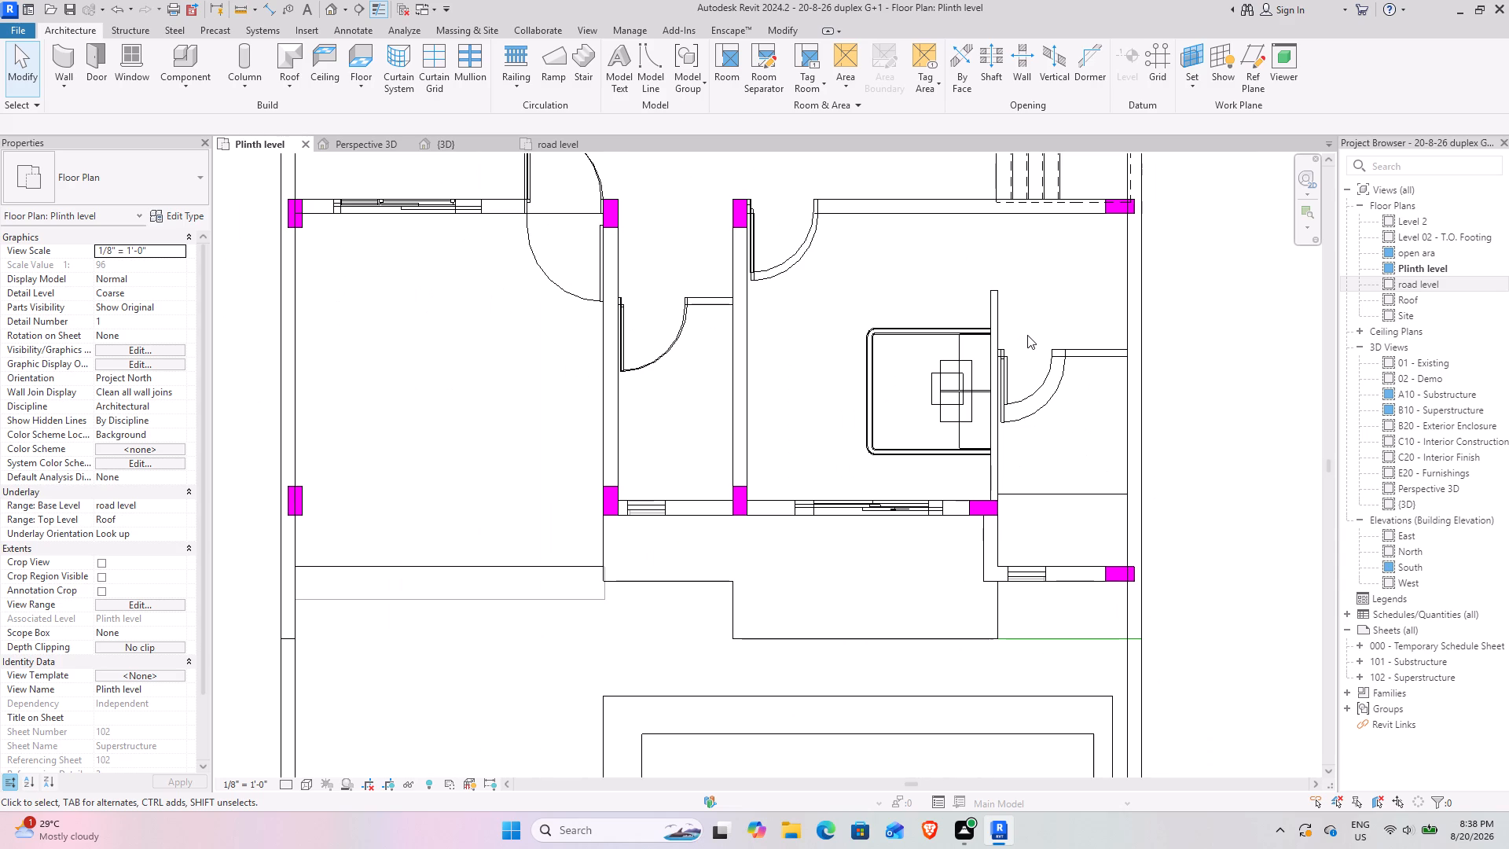
{"action": "scroll", "coordinate": [714, 332], "scroll_direction": "down", "scroll_amount": 1}
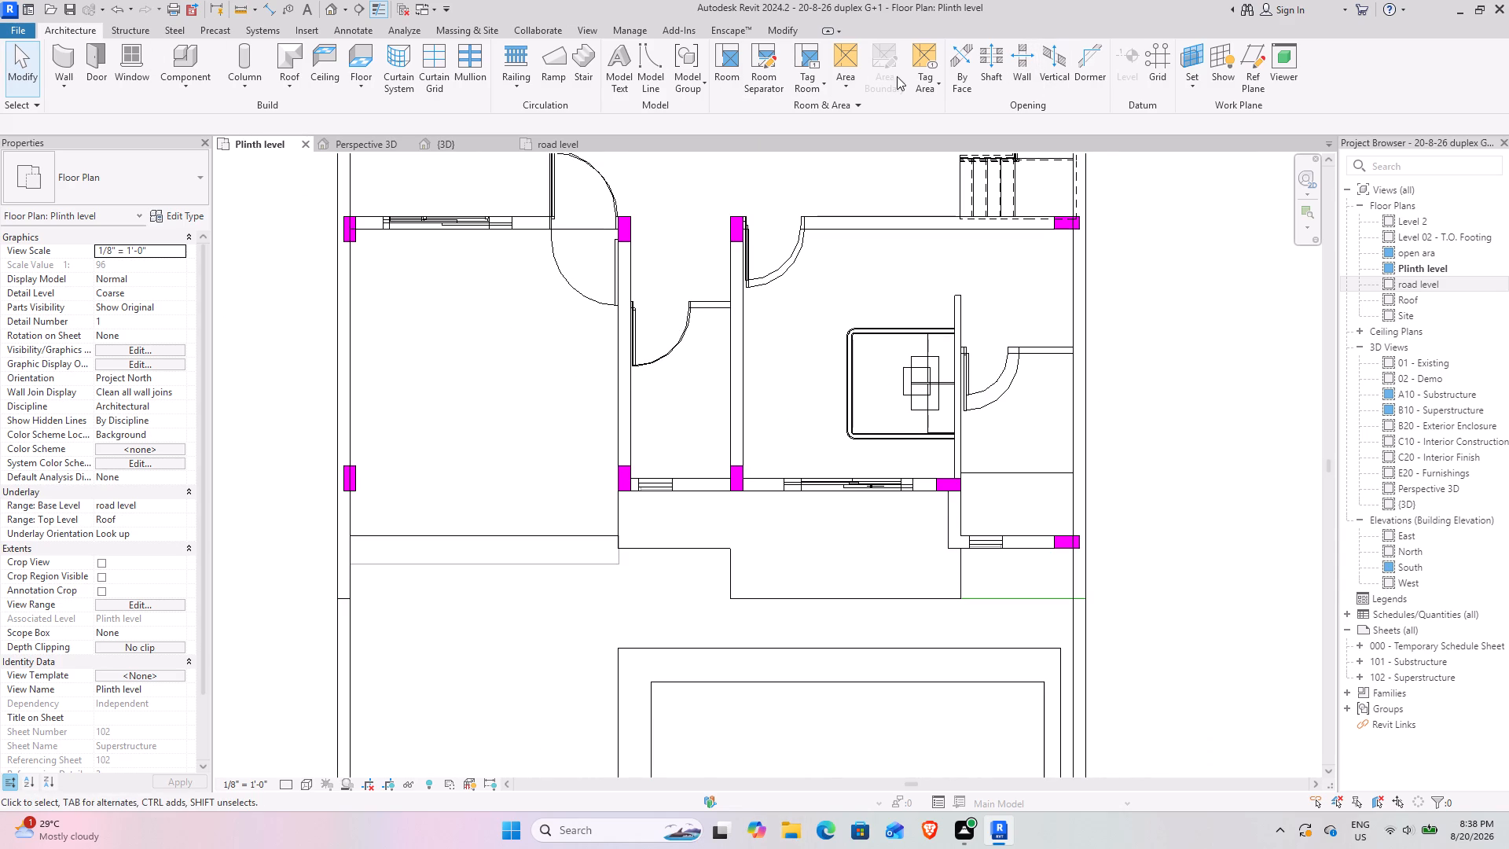
{"action": "left_click", "coordinate": [185, 76]}
{"action": "left_click", "coordinate": [239, 121]}
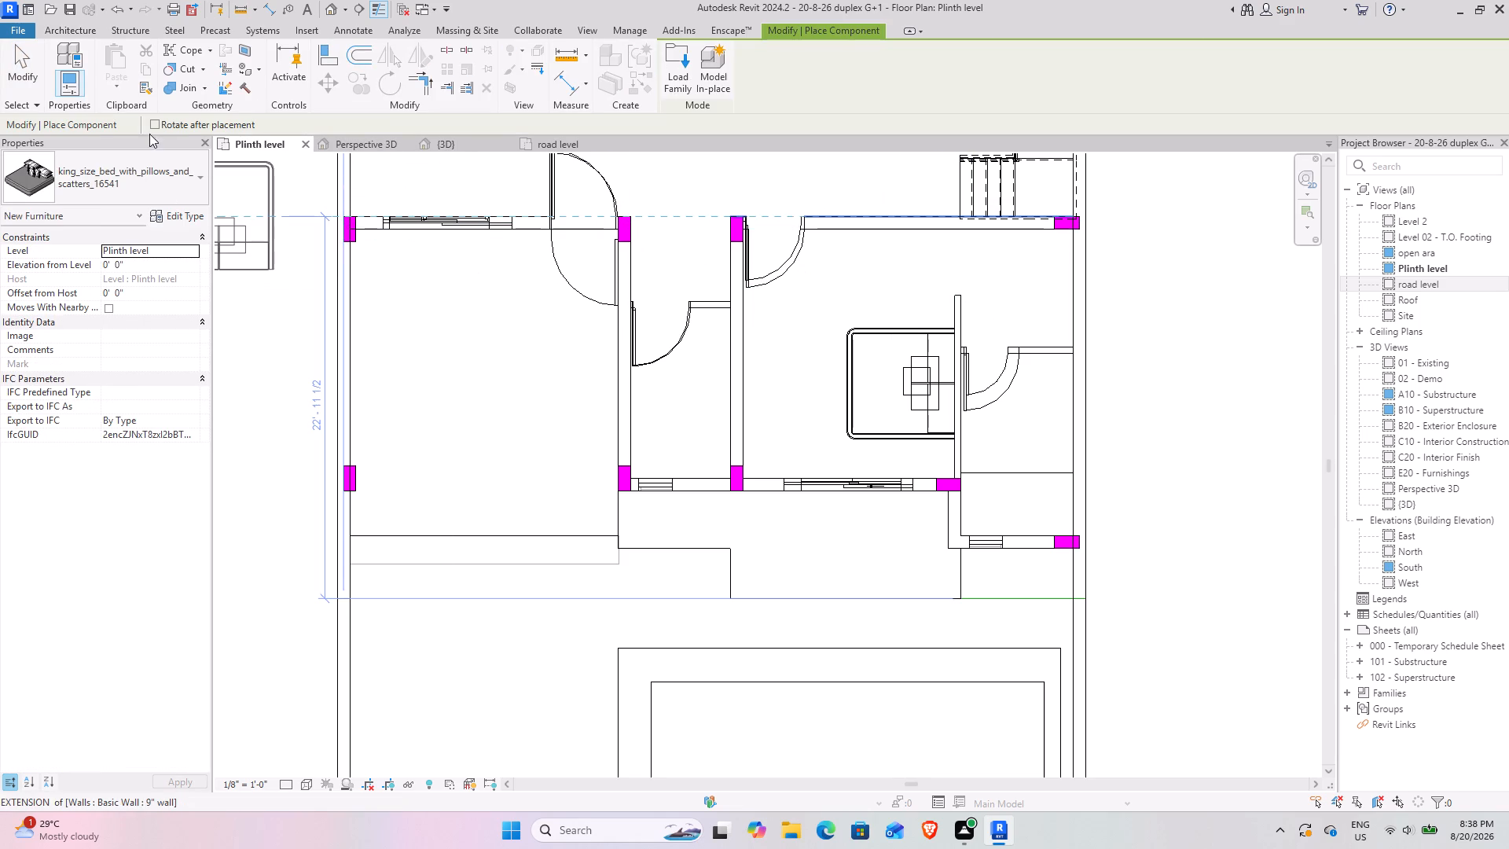
{"action": "left_click", "coordinate": [674, 61]}
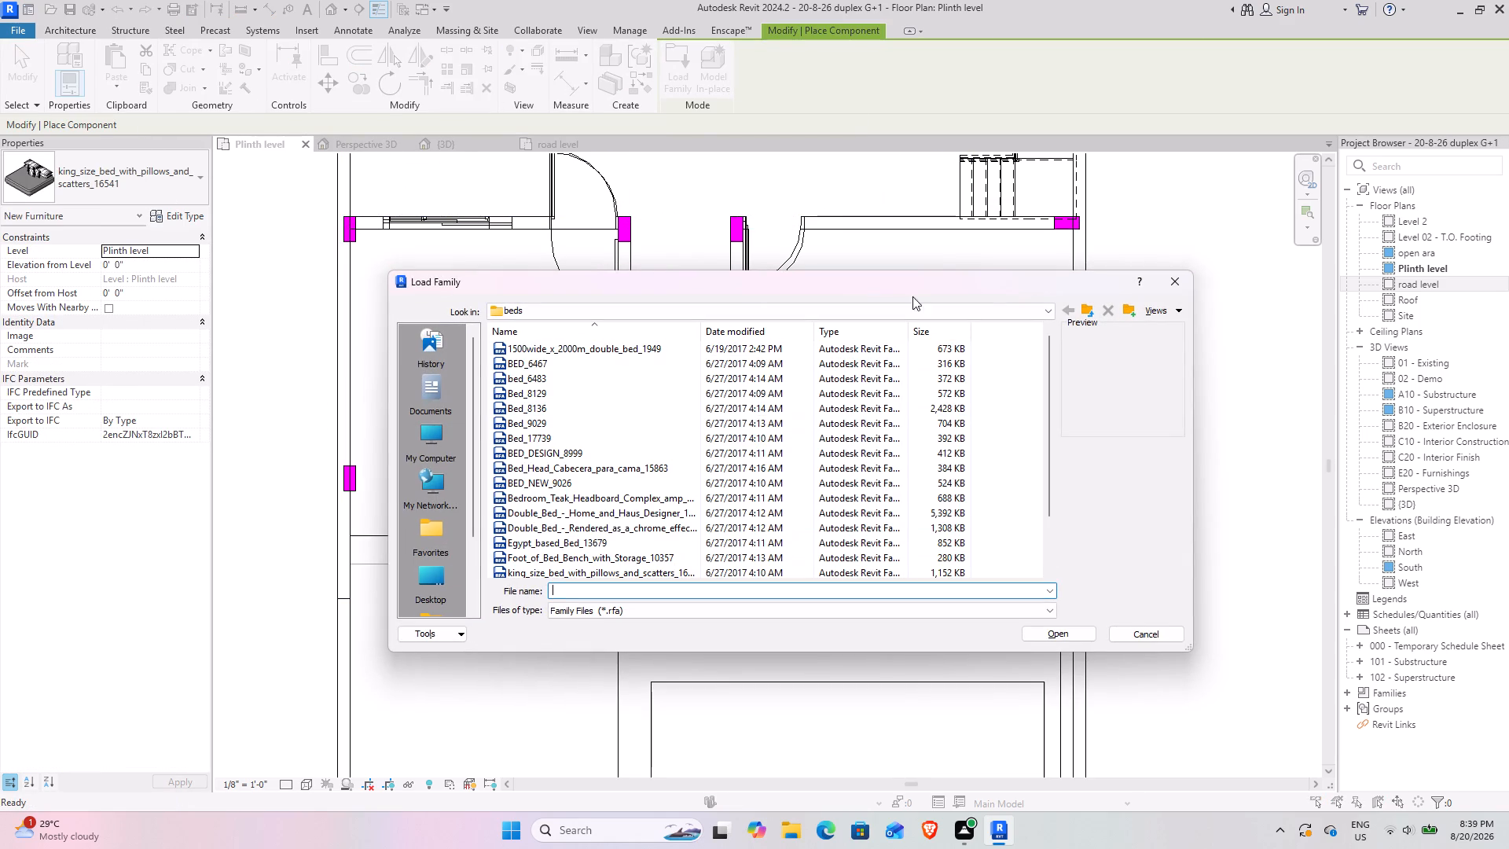
{"action": "left_click", "coordinate": [1091, 307]}
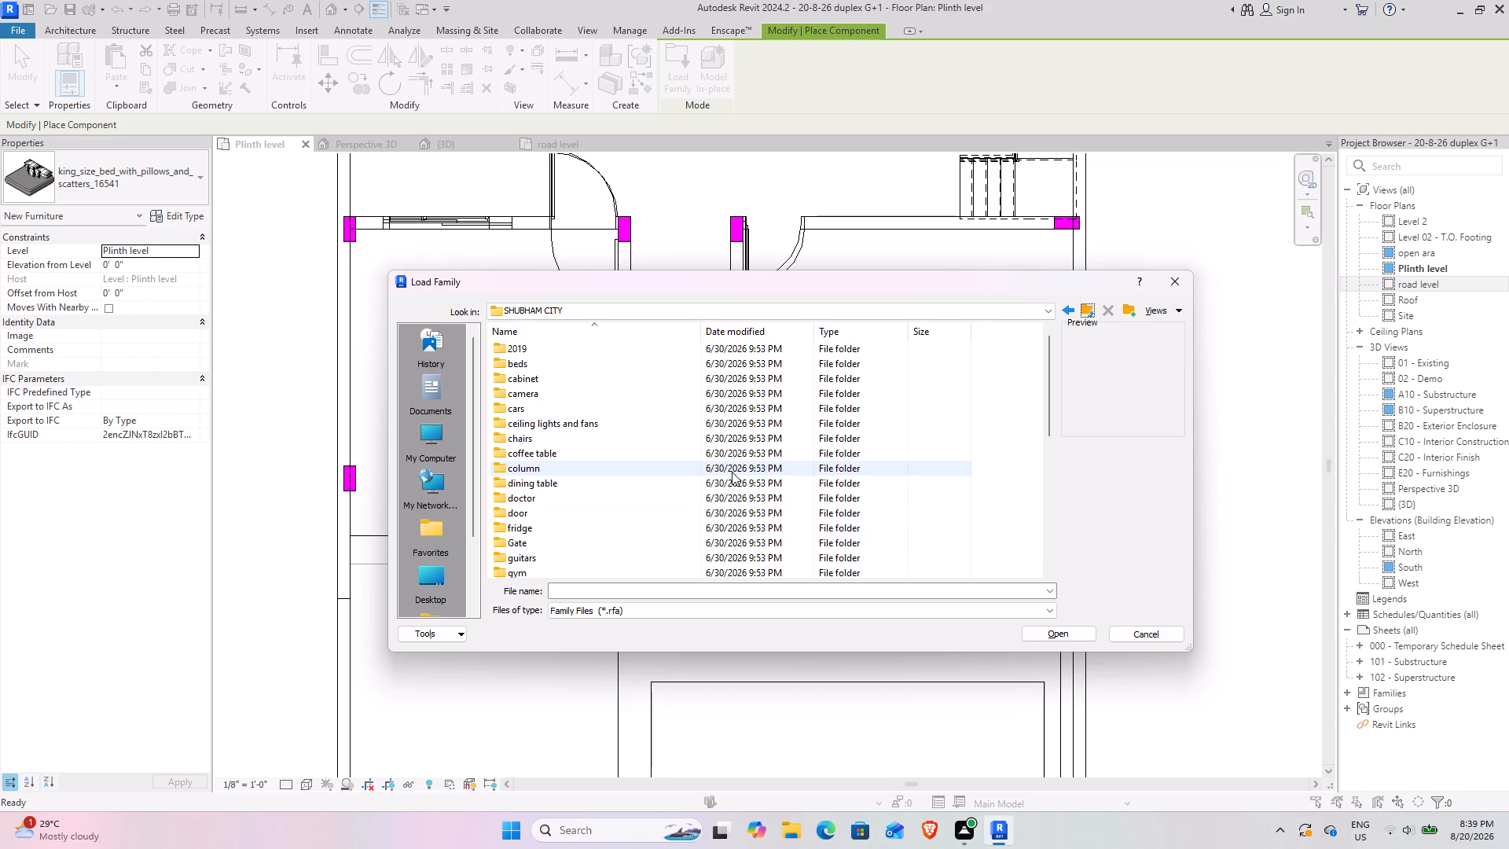
{"action": "double_click", "coordinate": [654, 357]}
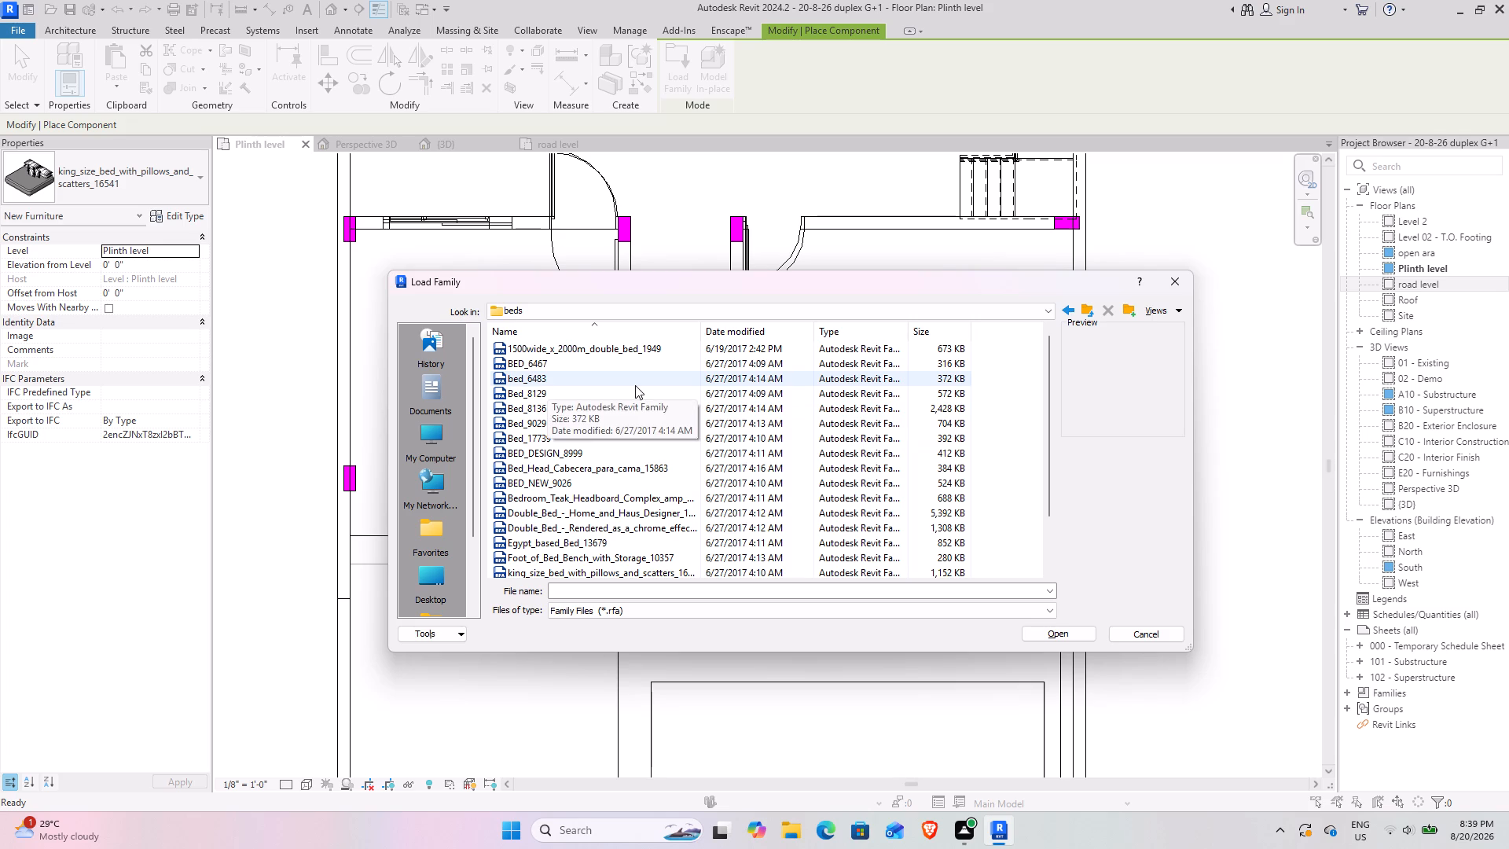
Browse the bed families as enlarged thumbnails and load Modern_Bed_13665.
{"action": "scroll", "coordinate": [635, 385], "scroll_direction": "up", "scroll_amount": 13, "text": "ctrl"}
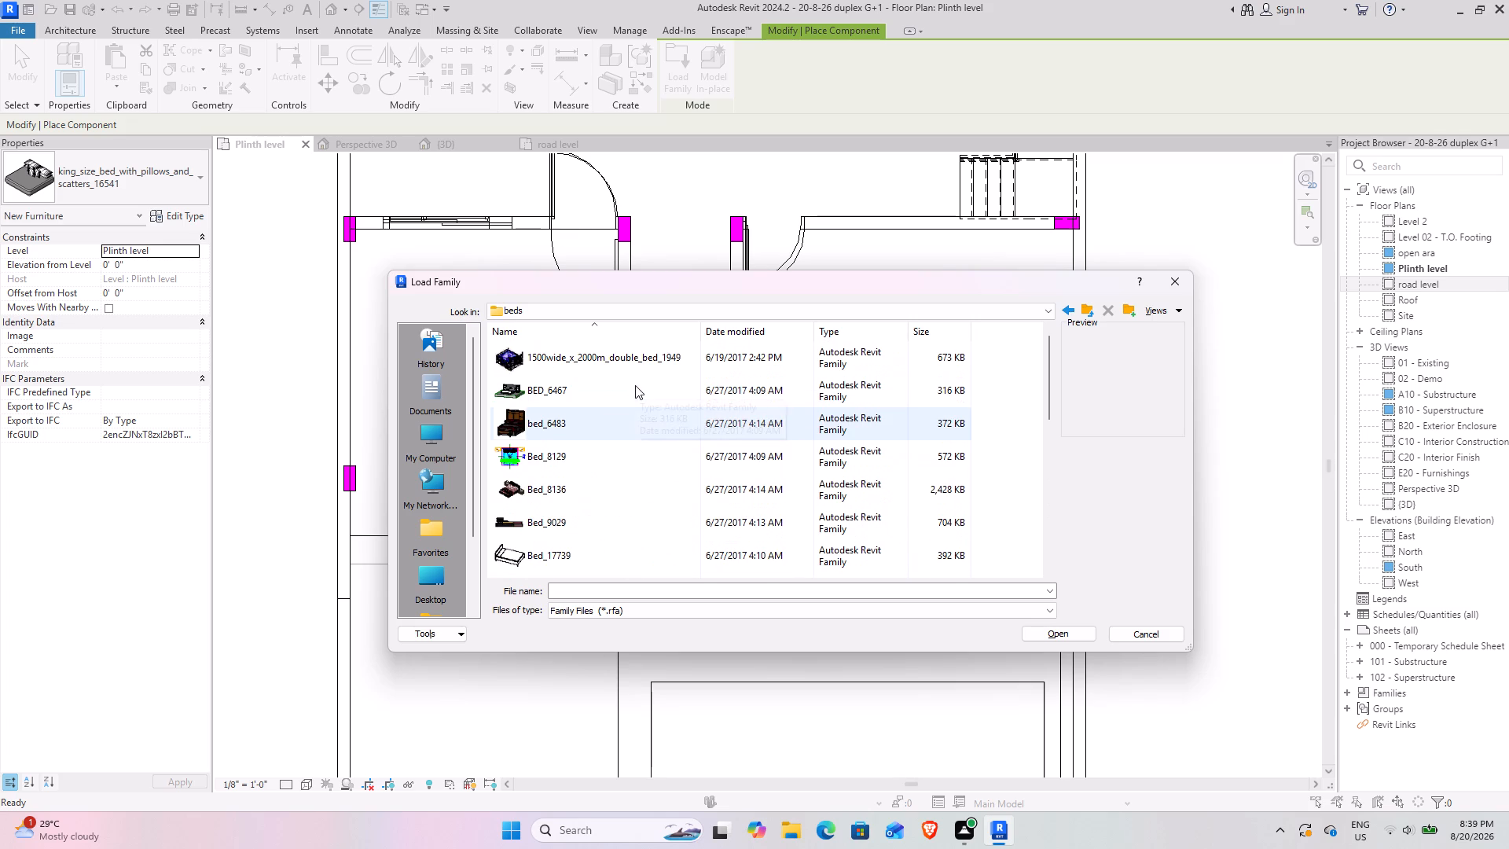
{"action": "scroll", "coordinate": [635, 385], "scroll_direction": "up", "scroll_amount": 7, "text": "ctrl"}
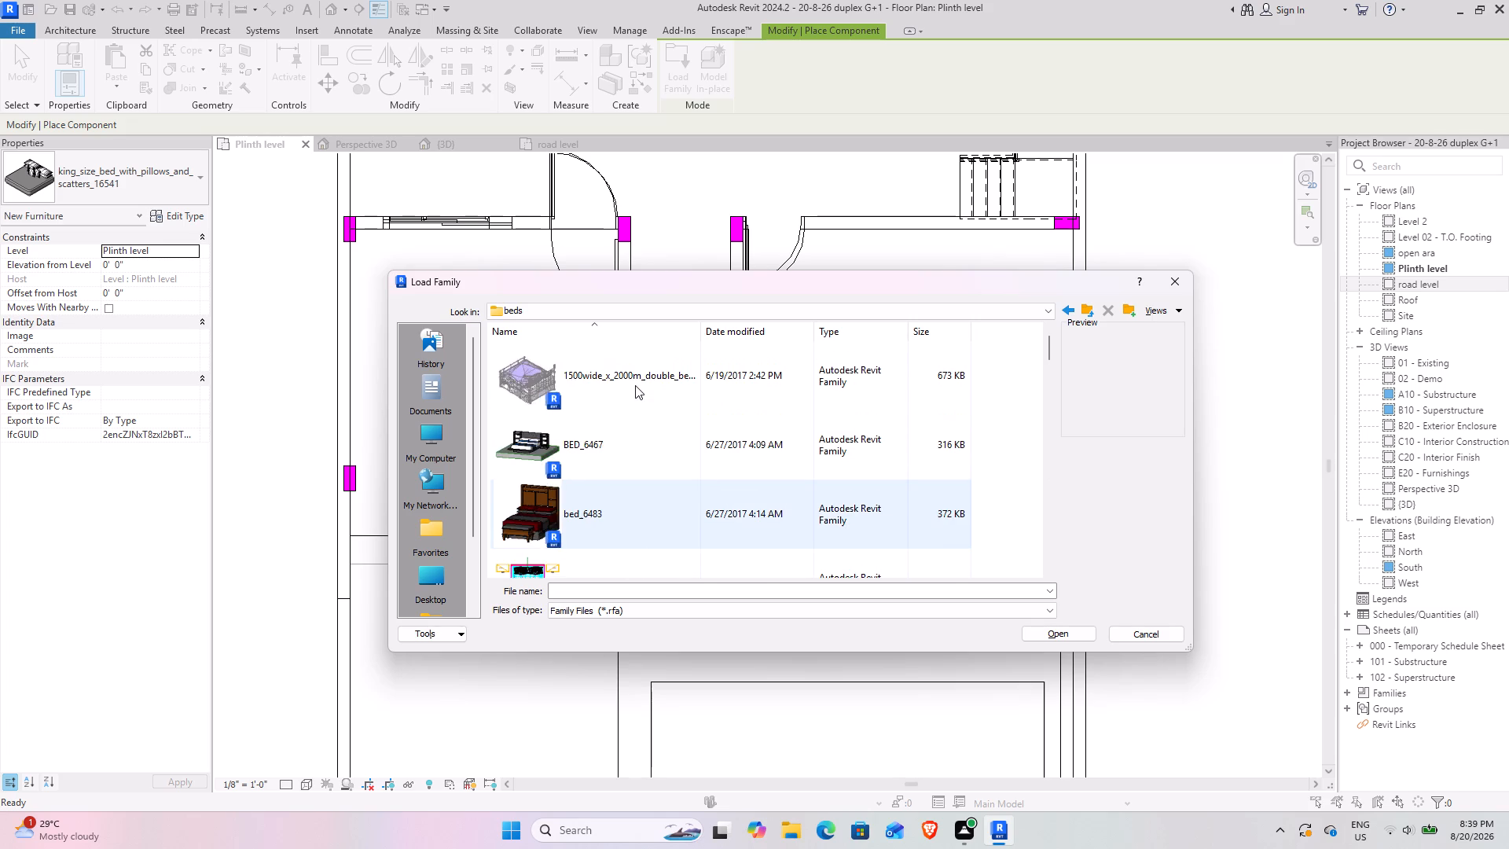
{"action": "scroll", "coordinate": [639, 391], "scroll_direction": "down", "scroll_amount": 7}
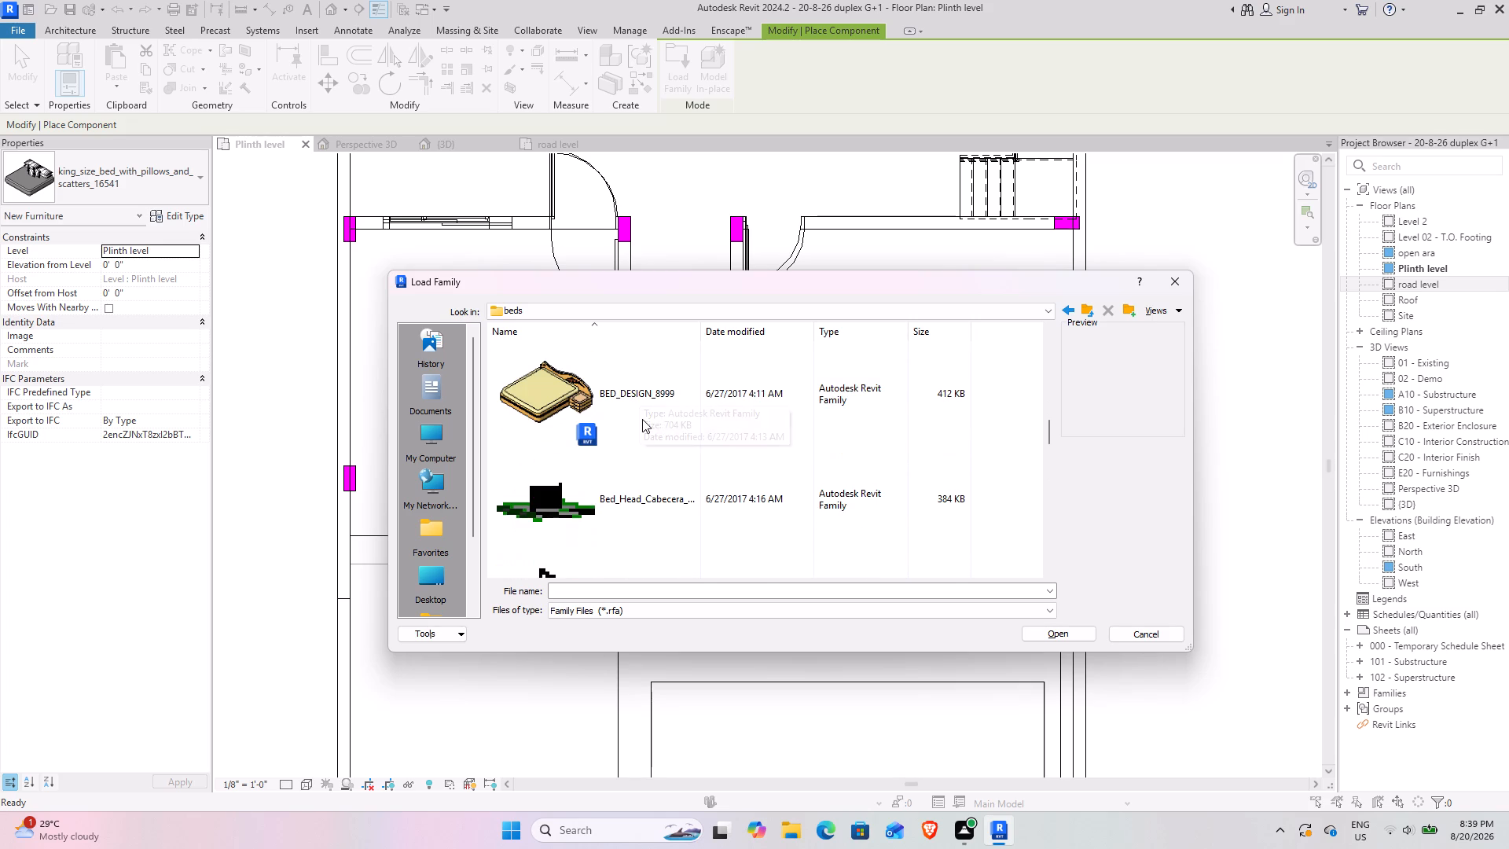
{"action": "scroll", "coordinate": [642, 419], "scroll_direction": "down", "scroll_amount": 5}
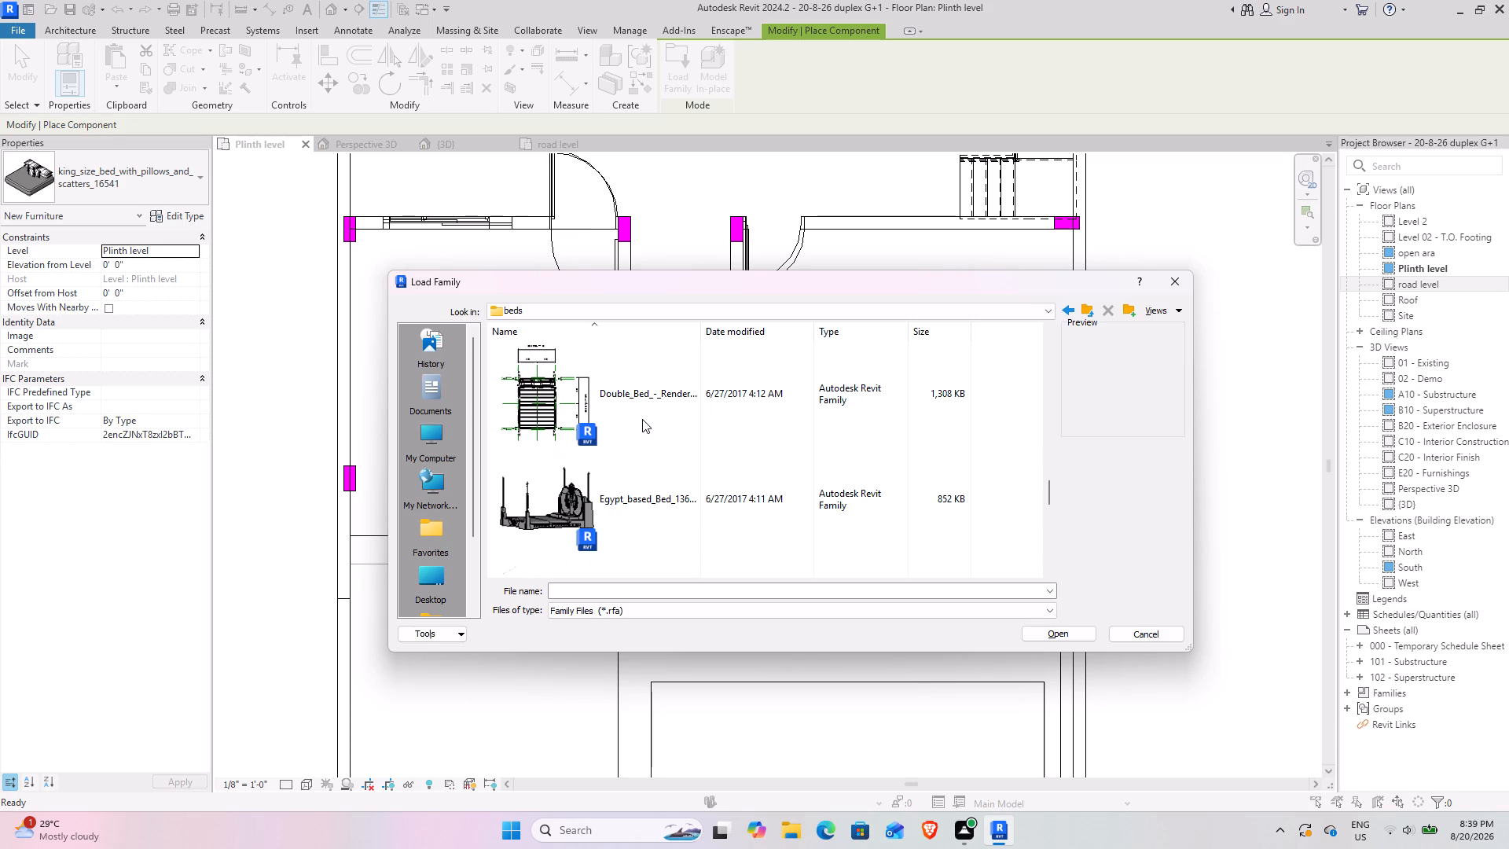
{"action": "scroll", "coordinate": [642, 419], "scroll_direction": "down", "scroll_amount": 3}
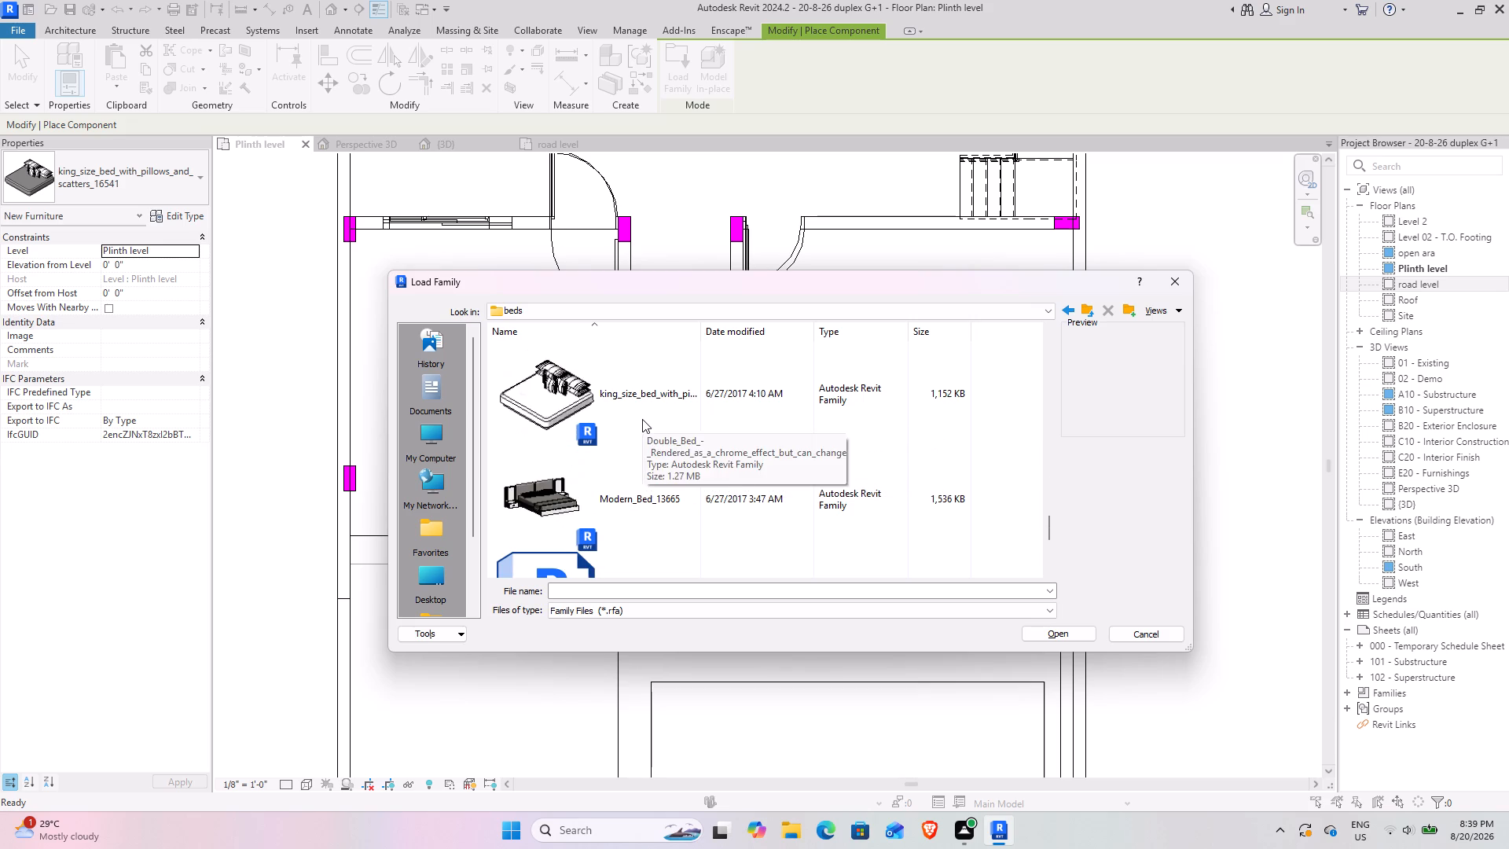
{"action": "scroll", "coordinate": [642, 419], "scroll_direction": "down", "scroll_amount": 1}
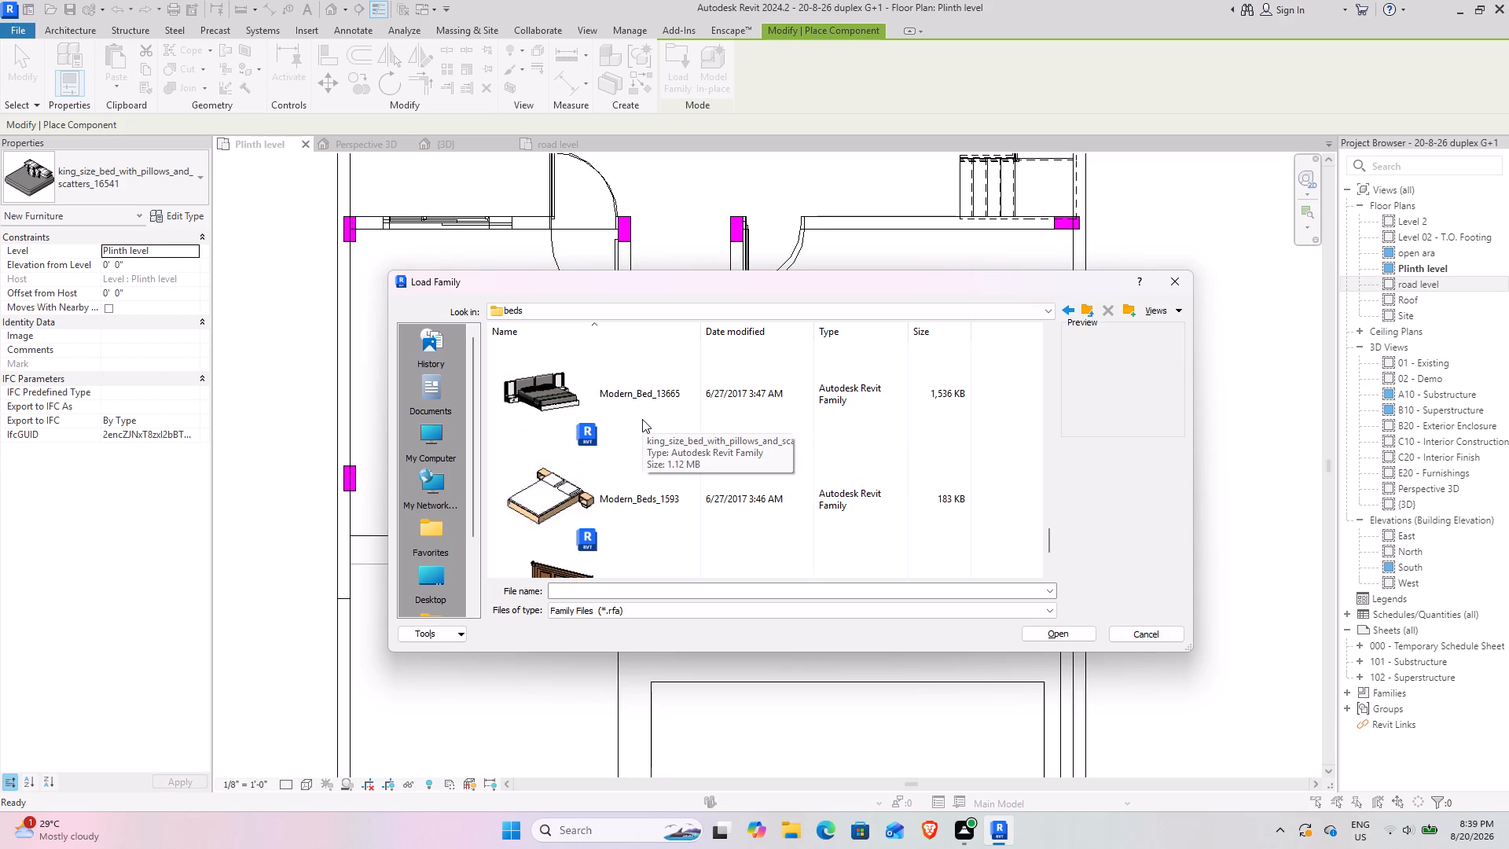
{"action": "scroll", "coordinate": [642, 419], "scroll_direction": "down", "scroll_amount": 1}
{"action": "scroll", "coordinate": [642, 419], "scroll_direction": "up", "scroll_amount": 1}
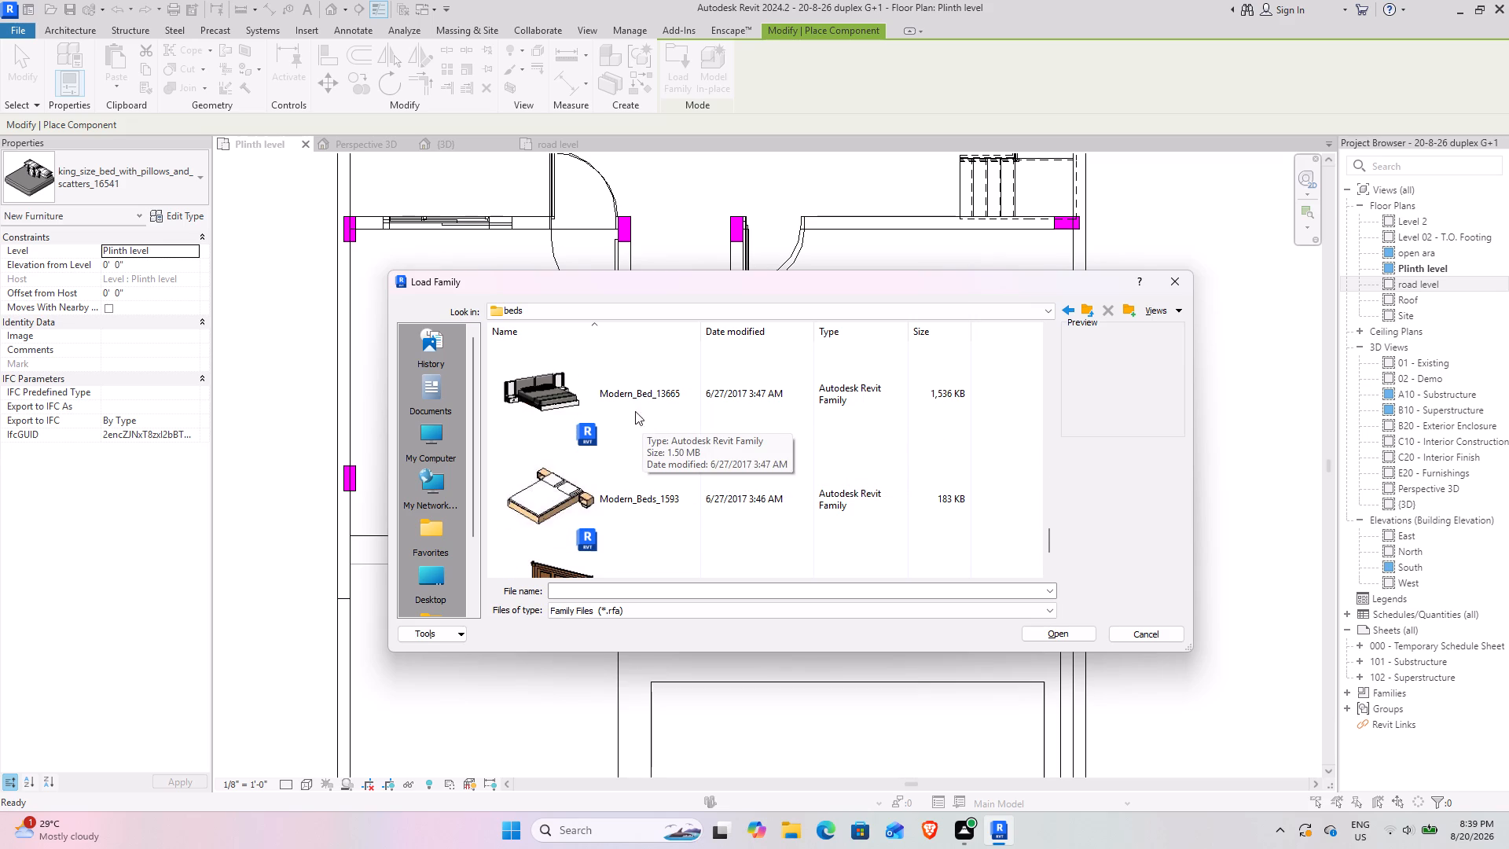
{"action": "left_click", "coordinate": [551, 391]}
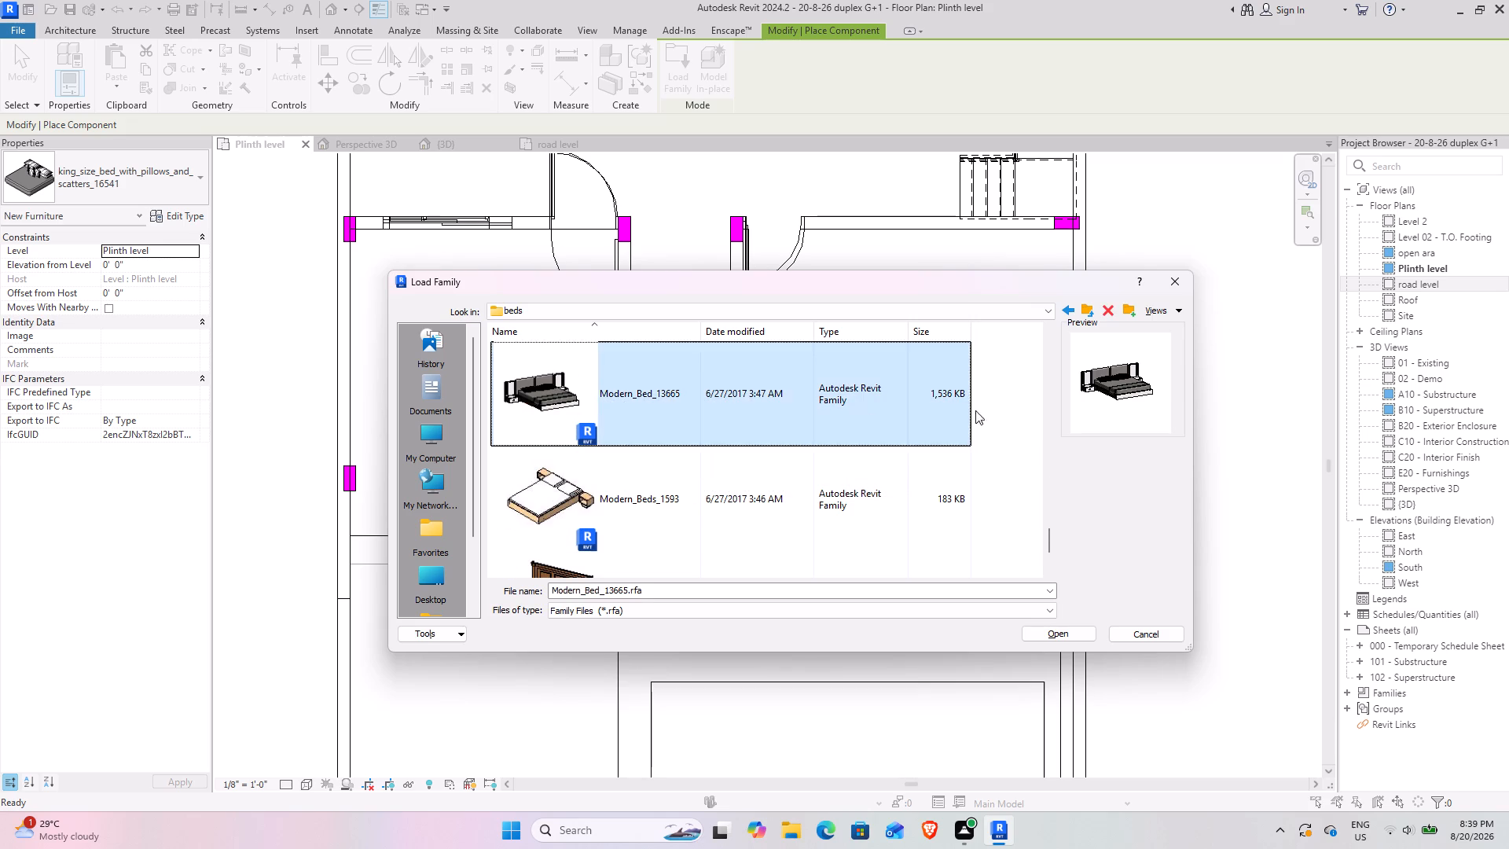
{"action": "left_click", "coordinate": [1057, 630]}
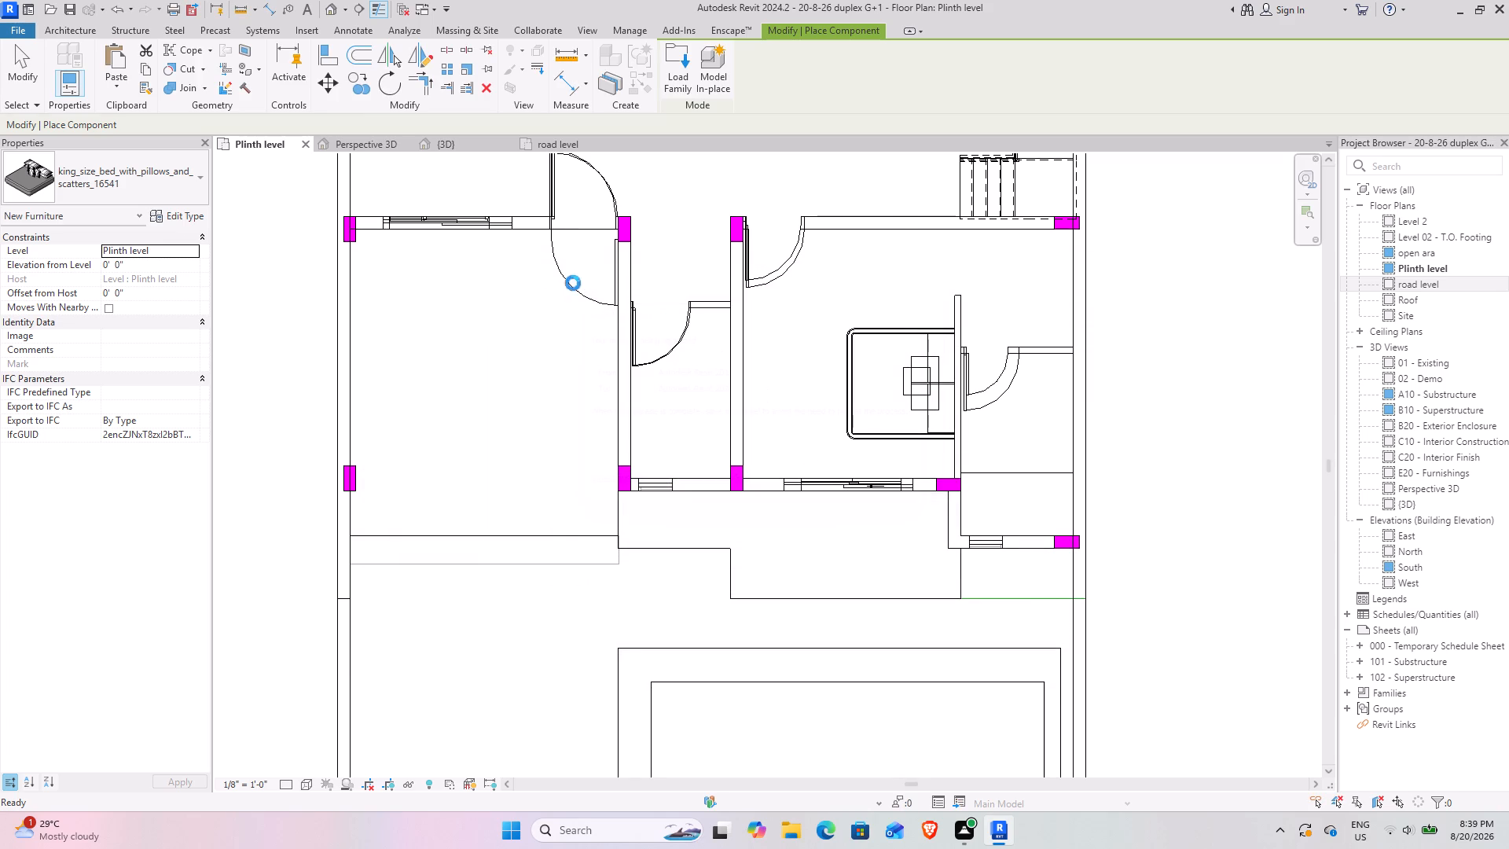
Place Modern_Bed_13665 in the rear bedroom, rotated with its headboard towards the wall opposite the partition, about 3' 6" from that wall.
{"action": "middle_click_drag", "start_coordinate": [555, 285], "coordinate": [622, 669]}
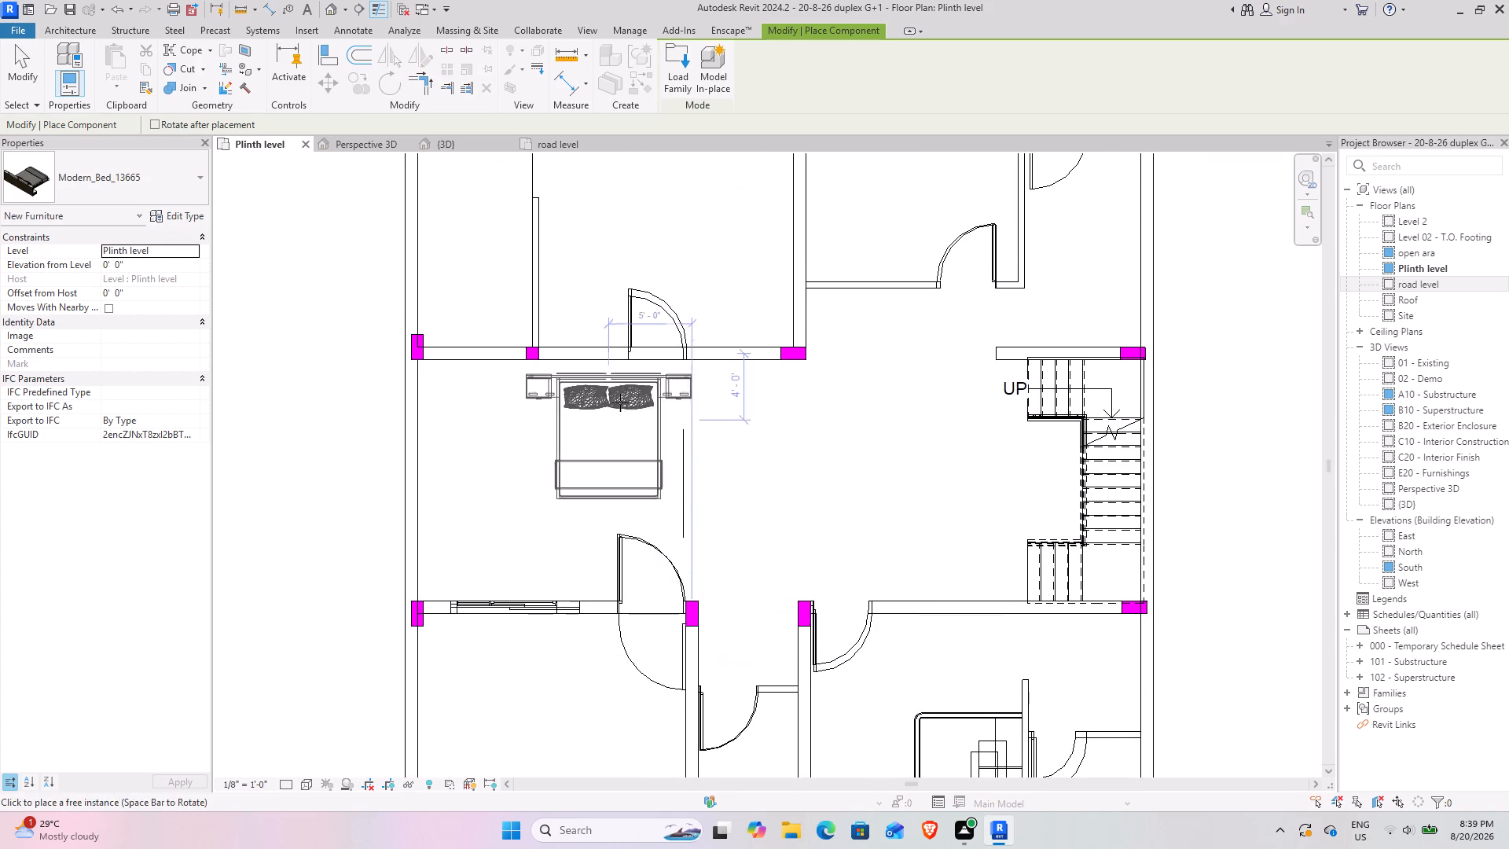
{"action": "middle_click_drag", "start_coordinate": [627, 393], "coordinate": [660, 660]}
{"action": "key", "text": "space"}
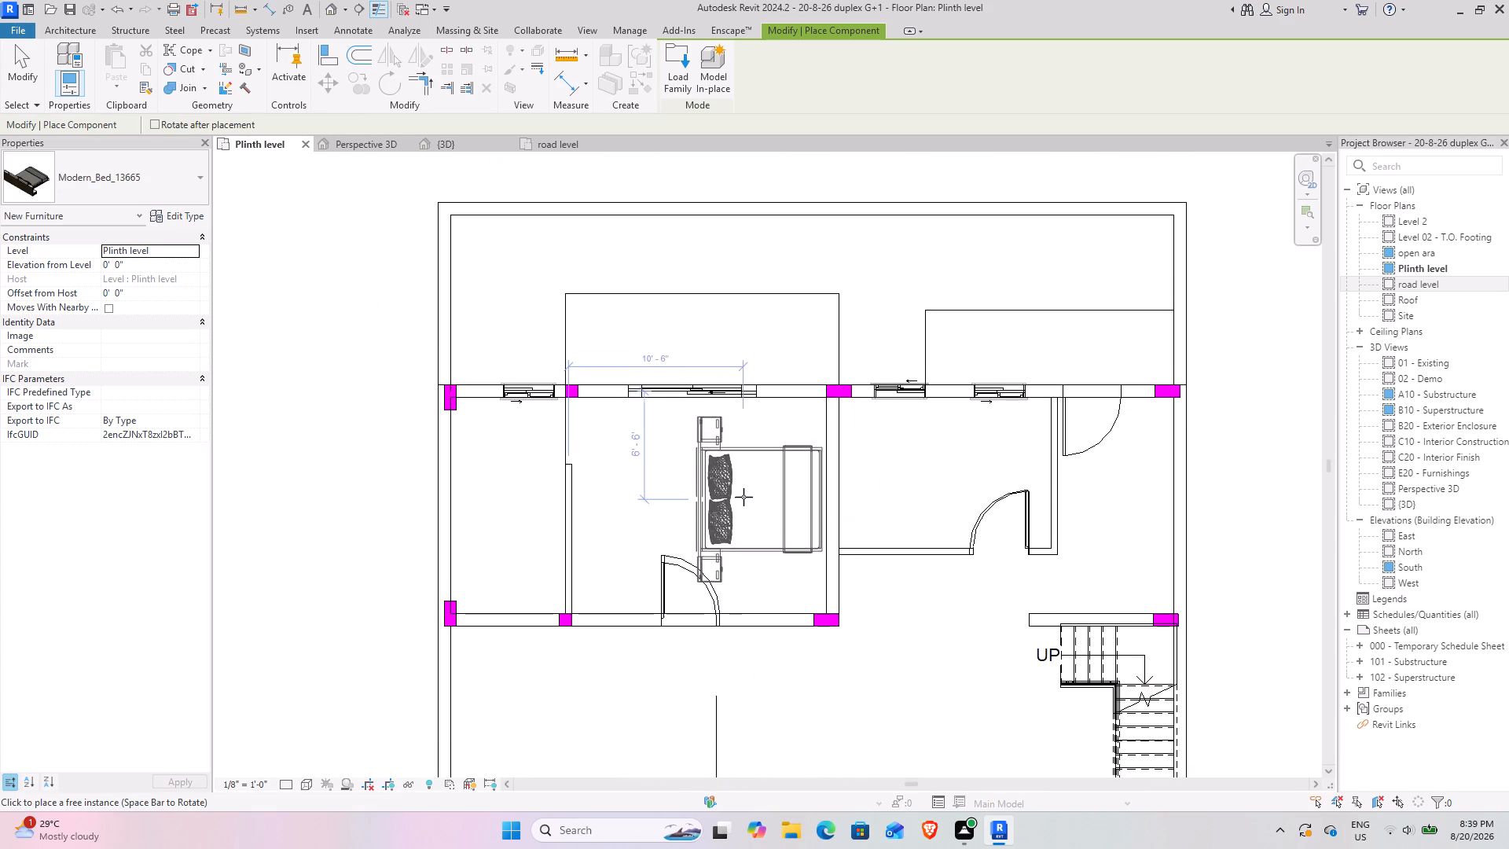
{"action": "key", "text": "space"}
{"action": "key", "text": "space"}
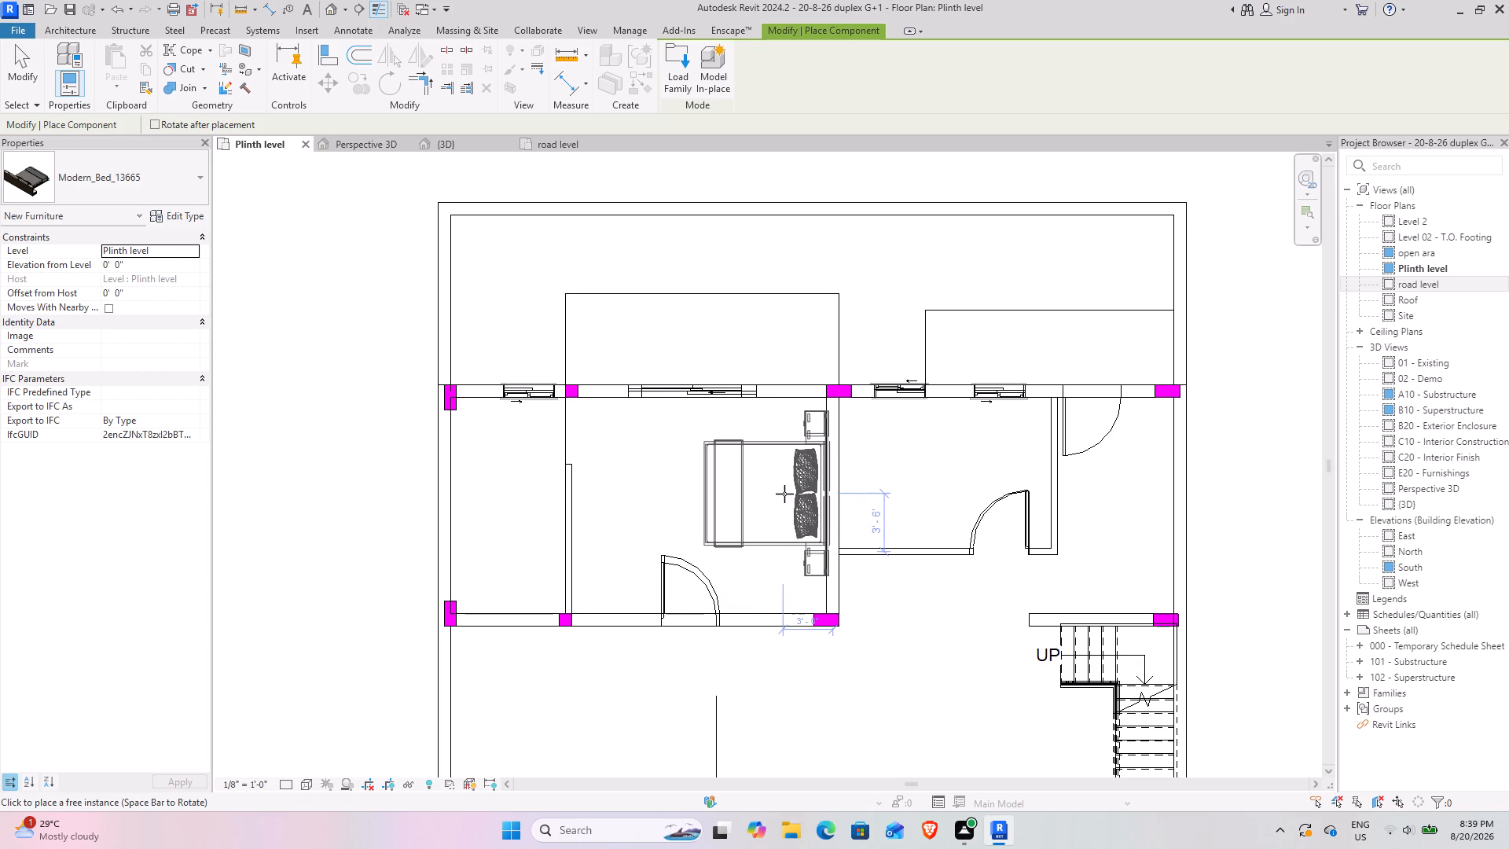
{"action": "left_click", "coordinate": [777, 494]}
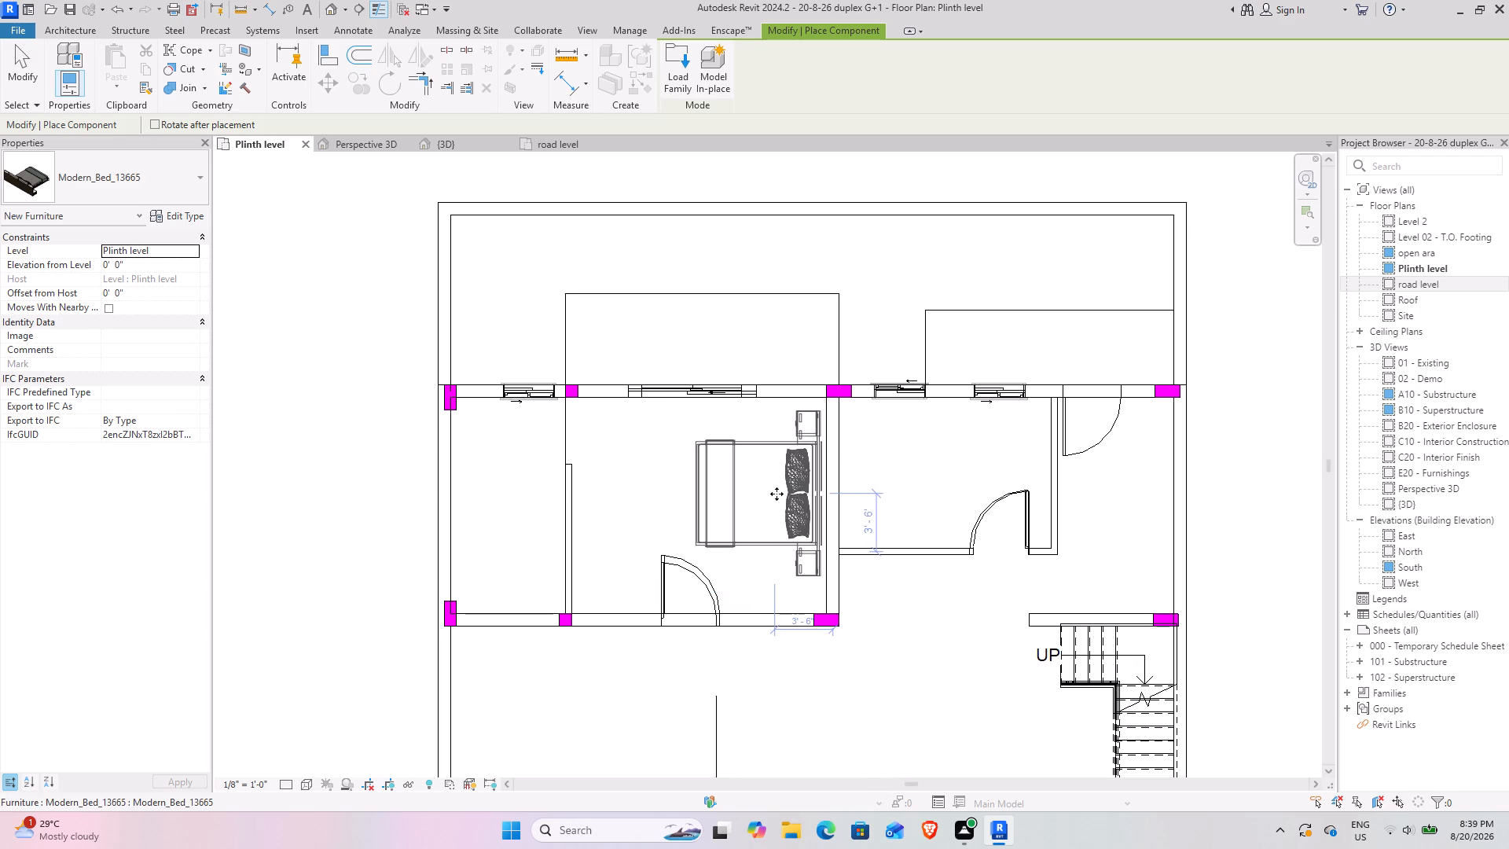
{"action": "key", "text": "Escape"}
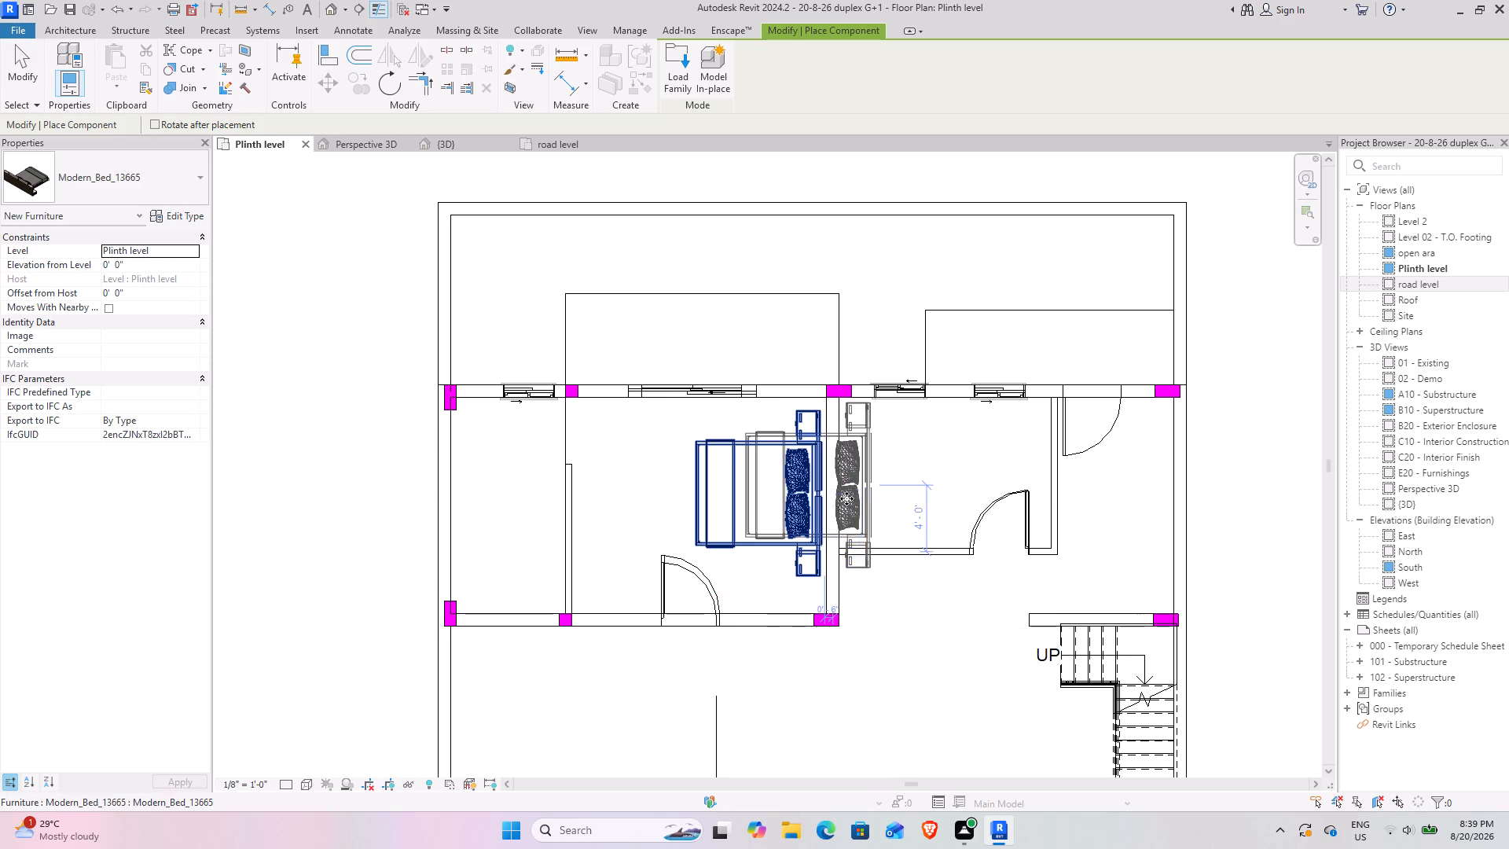
Place a second Modern_Bed_13665 outside the house beside the front bedroom, about 14' 0" from the side wall, and end placement.
{"action": "scroll", "coordinate": [912, 557], "scroll_direction": "down", "scroll_amount": 4}
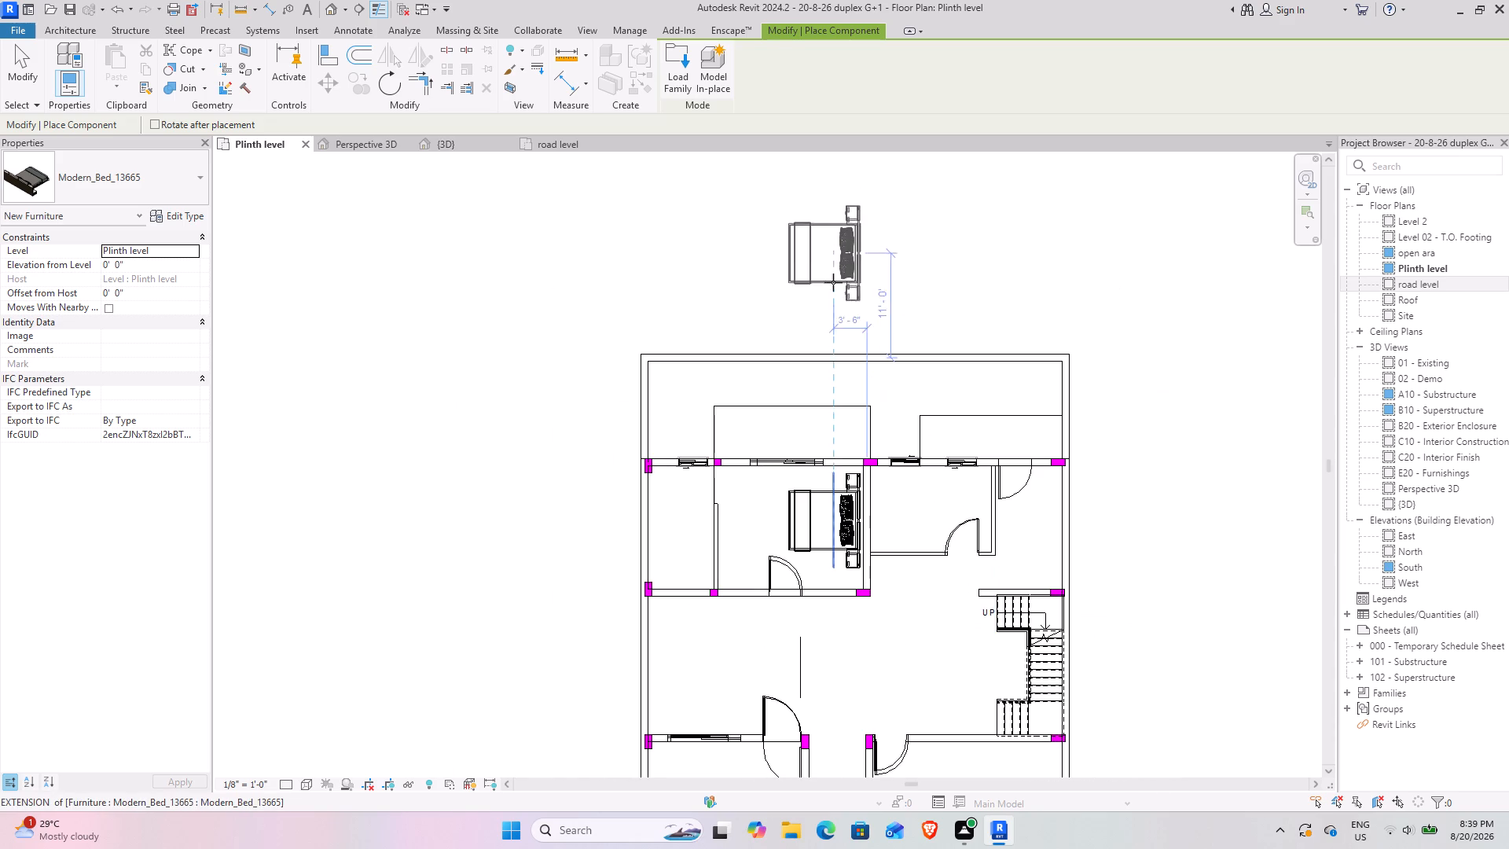
{"action": "middle_click_drag", "start_coordinate": [859, 680], "coordinate": [841, 342]}
{"action": "scroll", "coordinate": [859, 680], "scroll_direction": "up", "scroll_amount": 1}
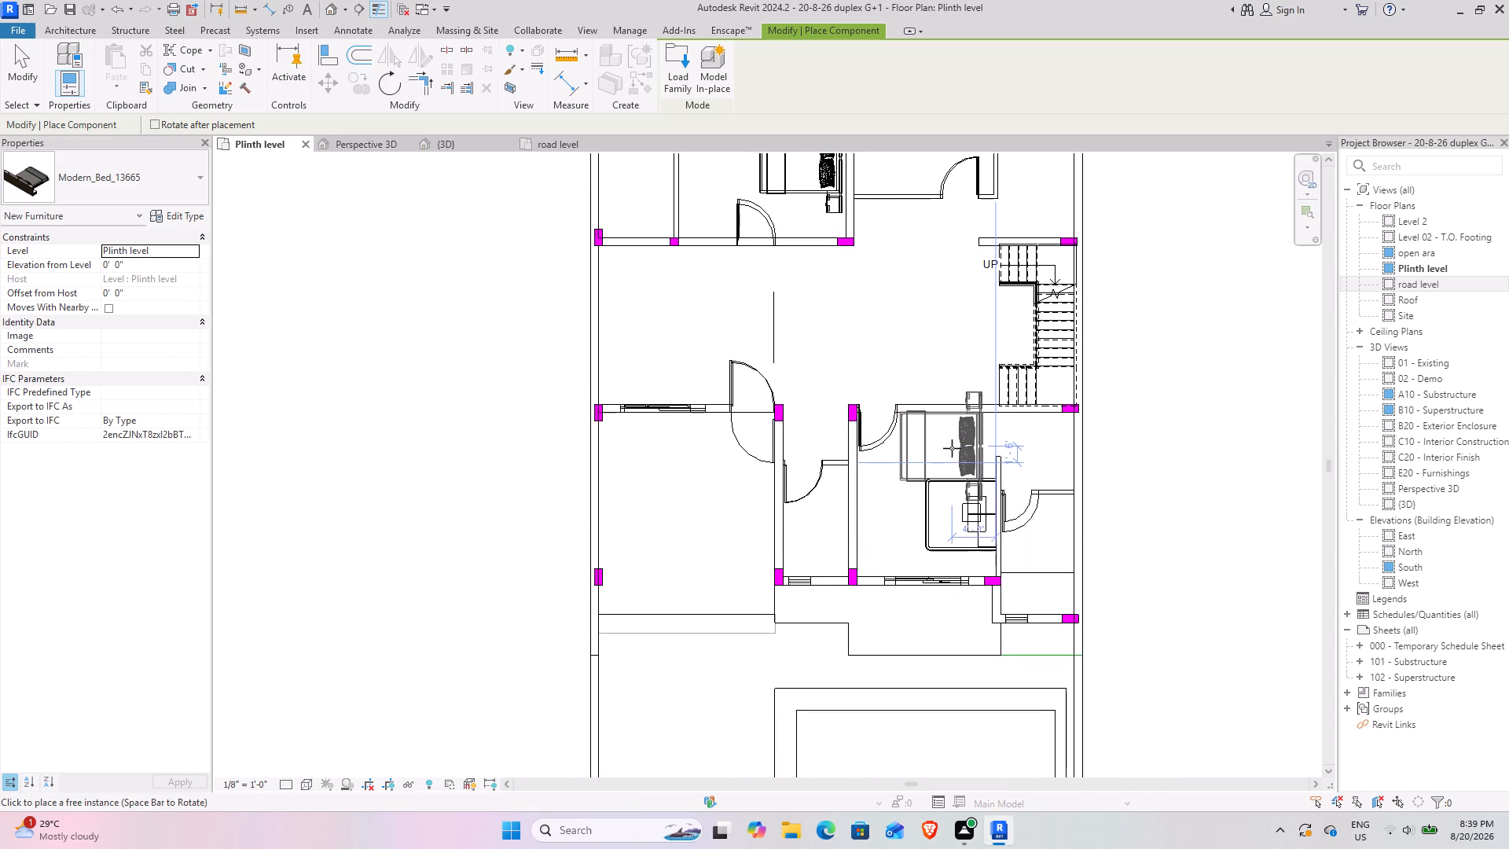
{"action": "left_click", "coordinate": [1230, 453]}
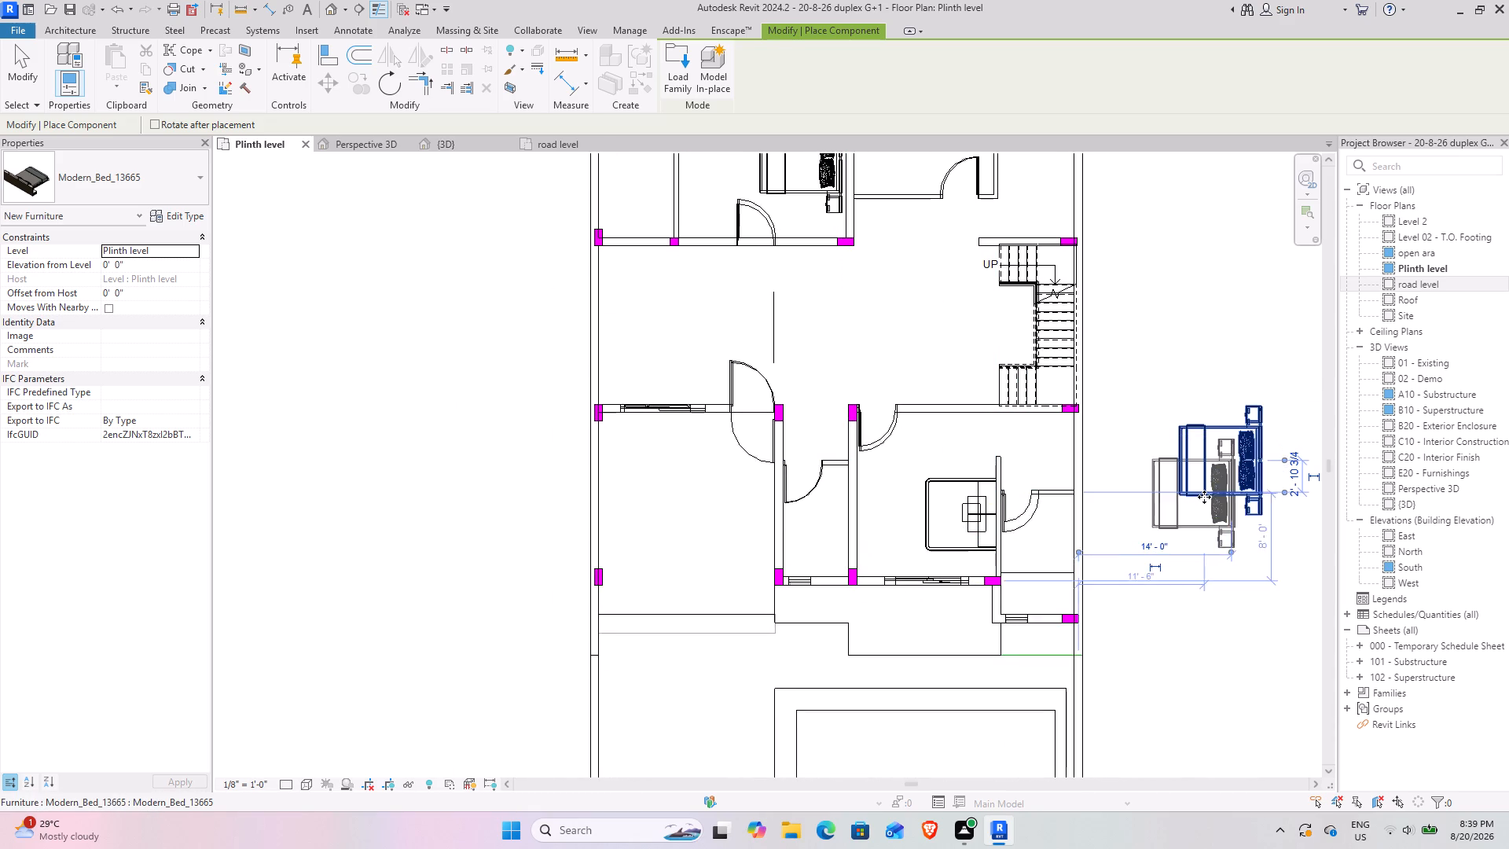
{"action": "key", "text": "Escape"}
{"action": "key", "text": "Escape"}
{"action": "key", "text": "Escape"}
Delete the king size bed from the front bedroom.
{"action": "left_click", "coordinate": [964, 535]}
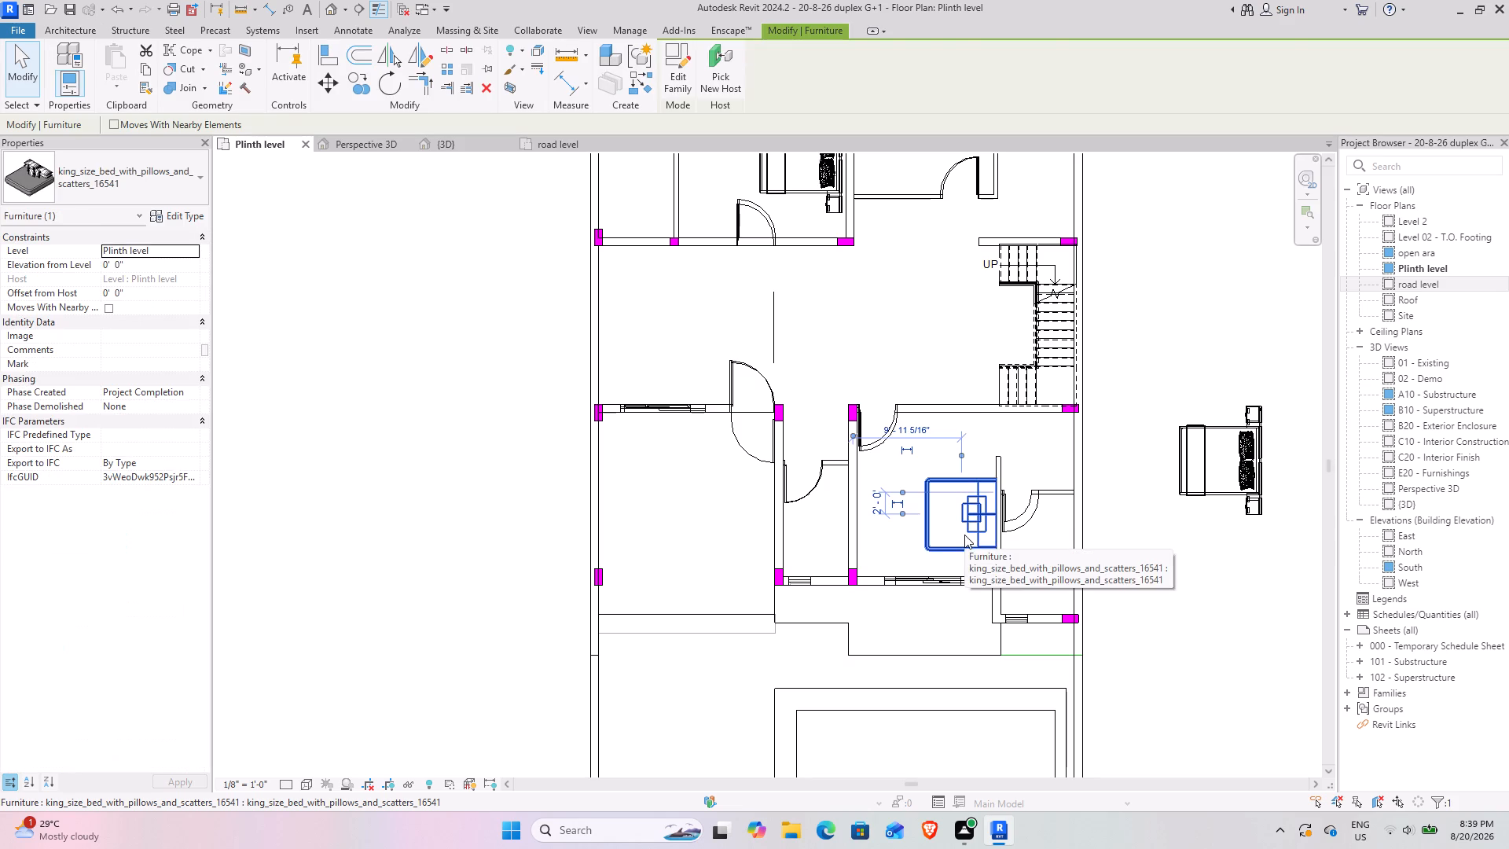
{"action": "key", "text": "Delete"}
Move the outside modern bed into the front bedroom, about 3' 8" from the bathroom partition and 6' 1" from the window wall.
{"action": "left_click", "coordinate": [1211, 472]}
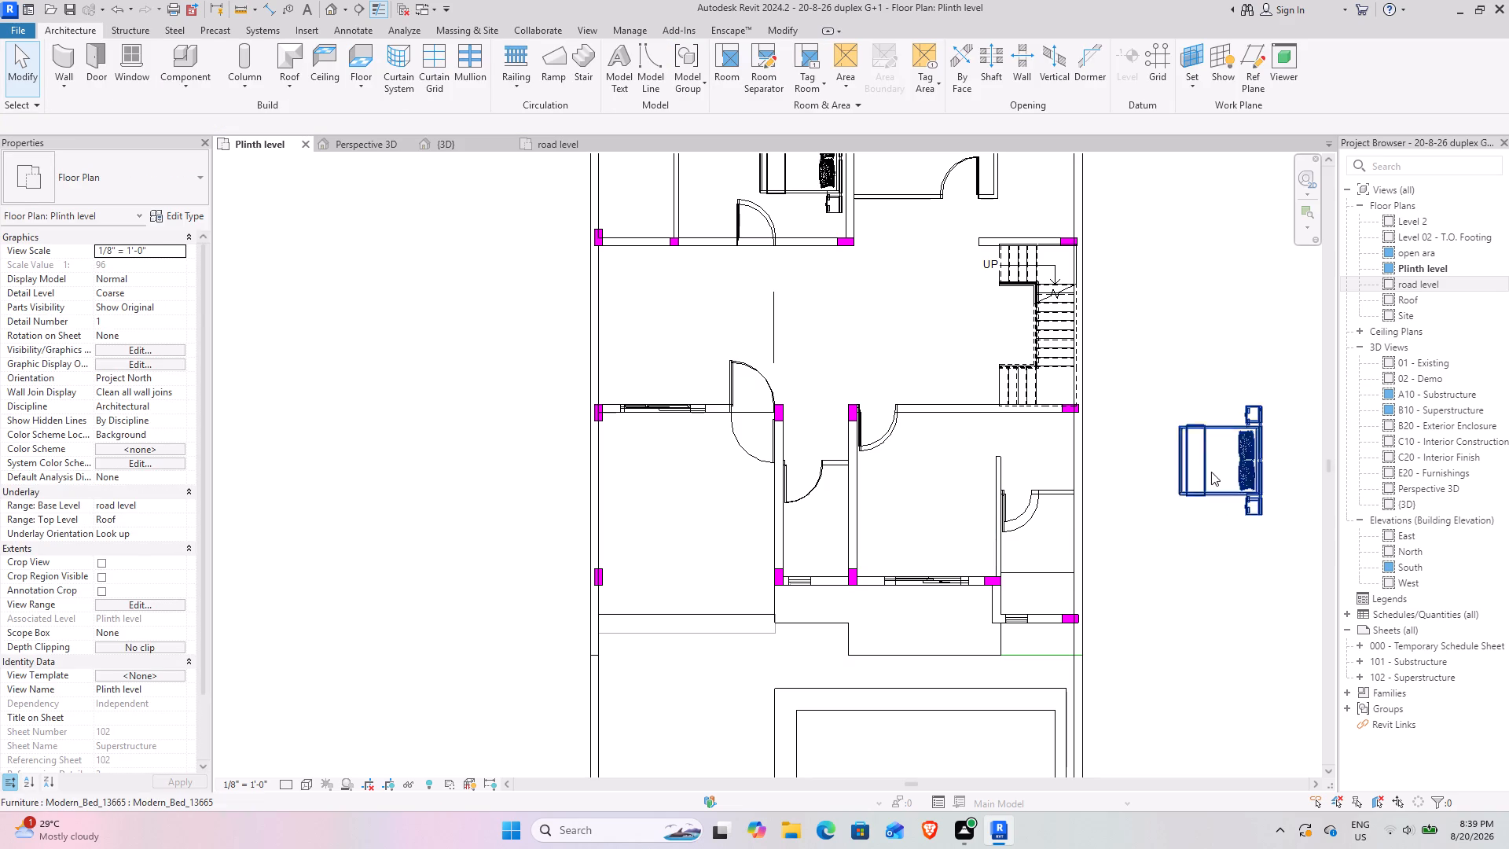
{"action": "left_click_drag", "start_coordinate": [1210, 492], "coordinate": [1107, 513]}
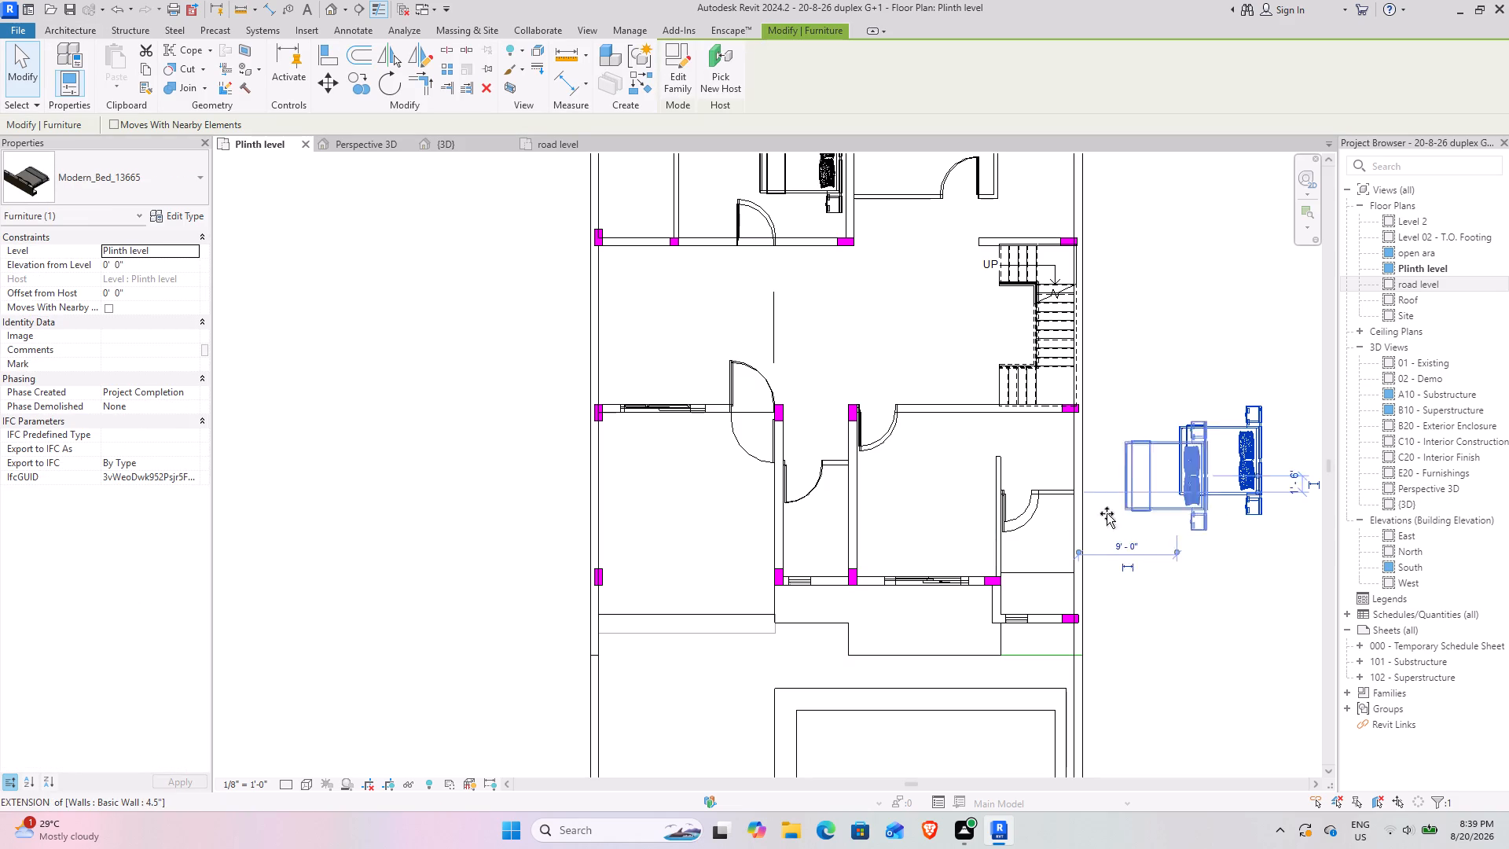
{"action": "left_click_drag", "start_coordinate": [1107, 513], "coordinate": [936, 536]}
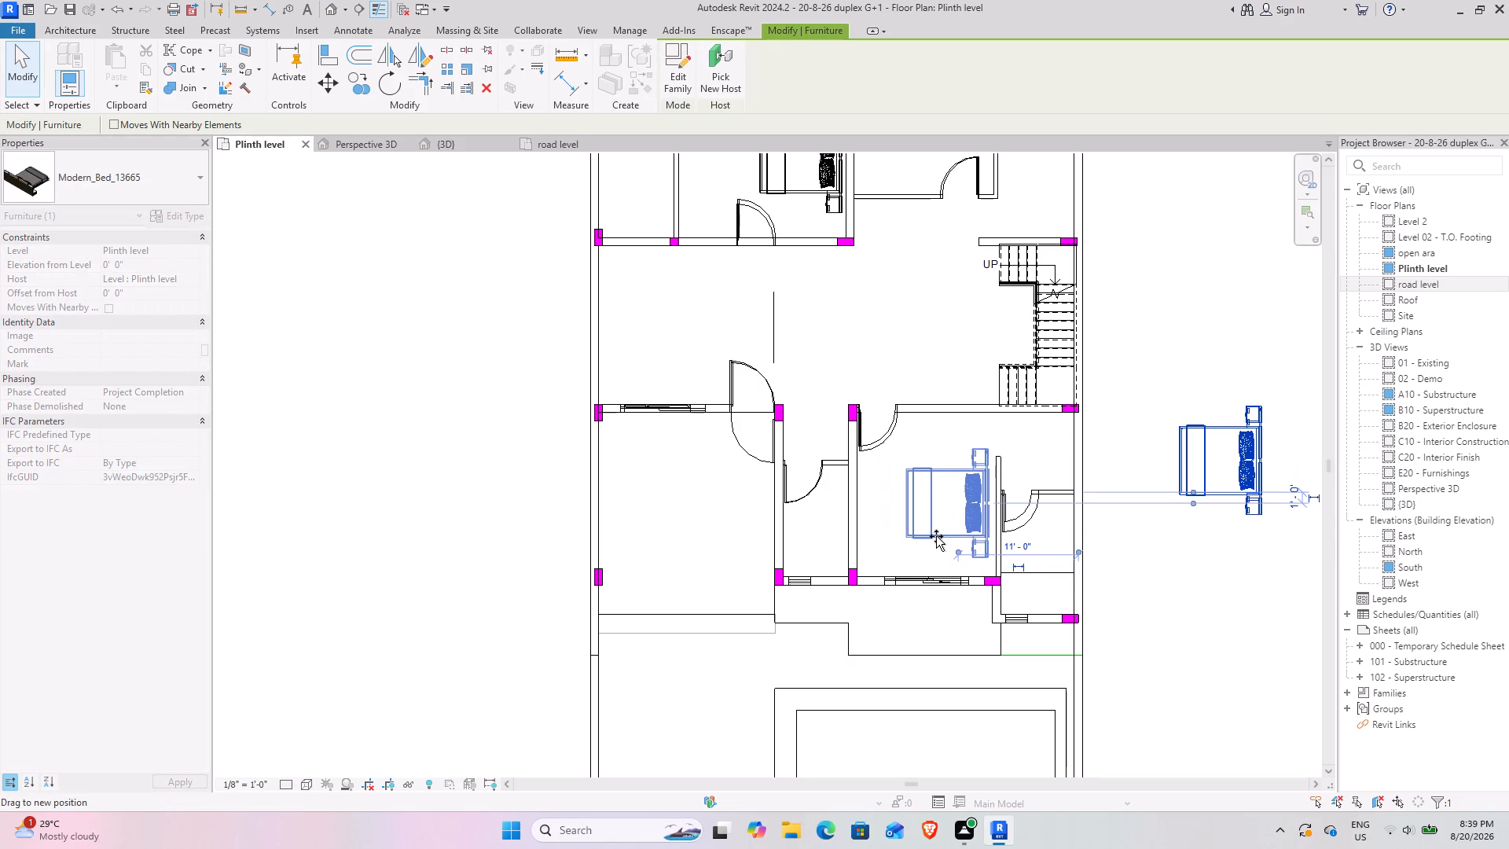
{"action": "left_click_drag", "start_coordinate": [936, 536], "coordinate": [937, 544]}
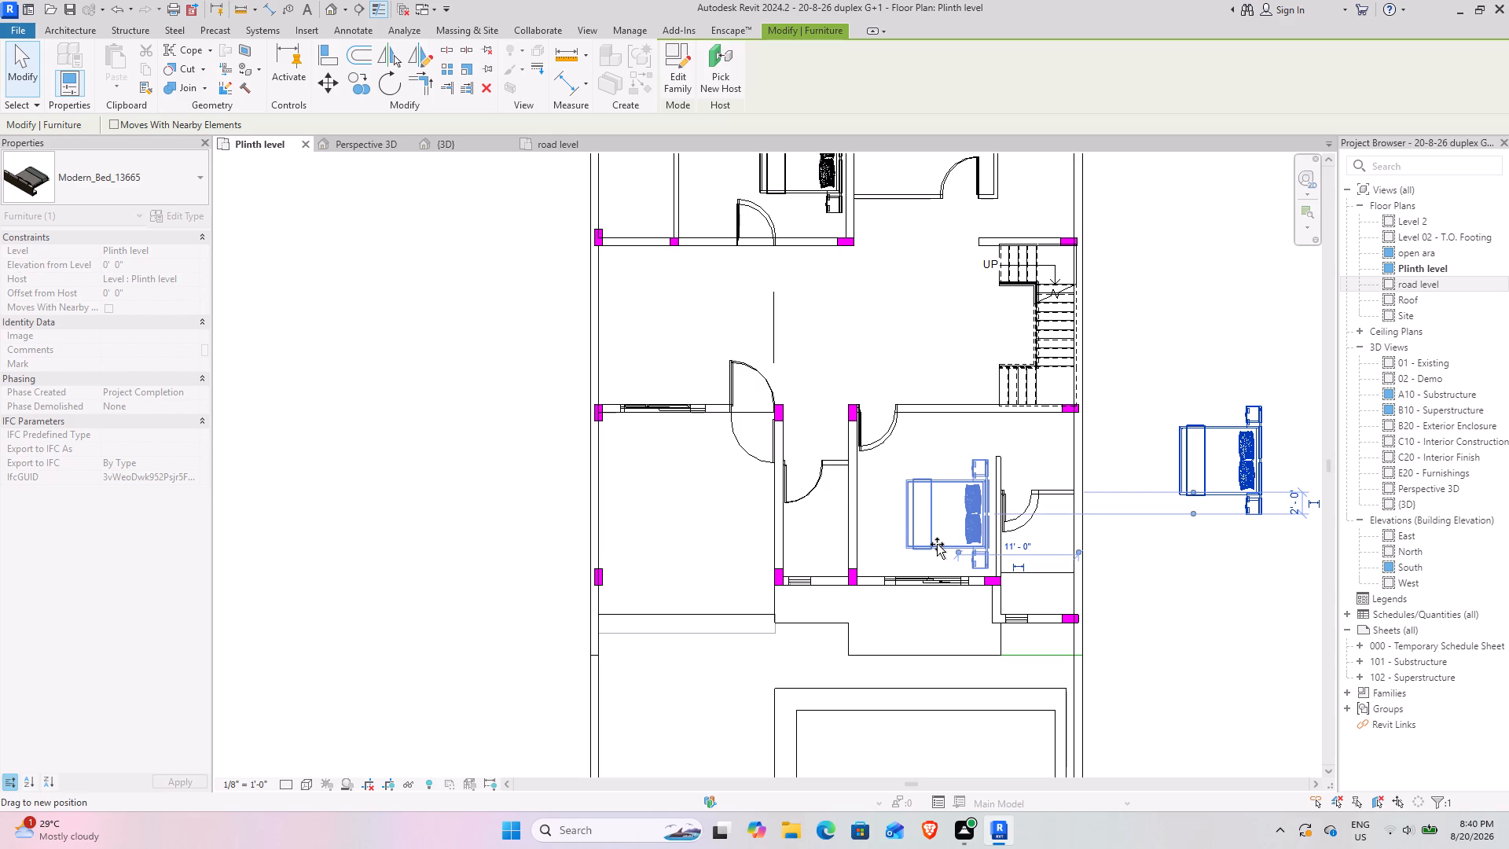
{"action": "left_click_drag", "start_coordinate": [937, 544], "coordinate": [937, 545]}
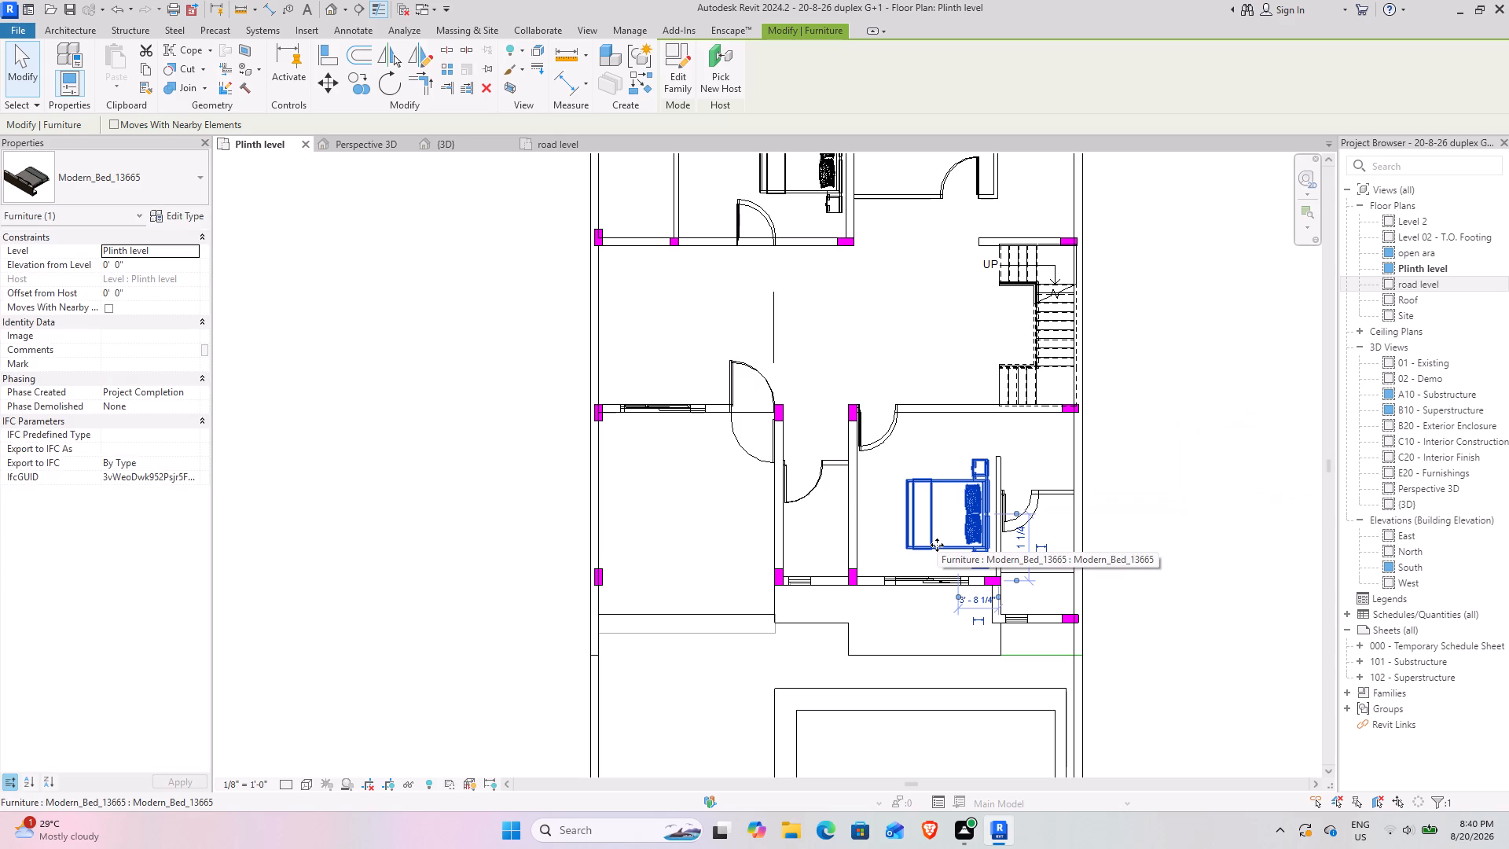
Nudge the front bedroom's bed three increments towards the bathroom partition wall, to about 3' 2" from it.
{"action": "scroll", "coordinate": [990, 499], "scroll_direction": "up", "scroll_amount": 7}
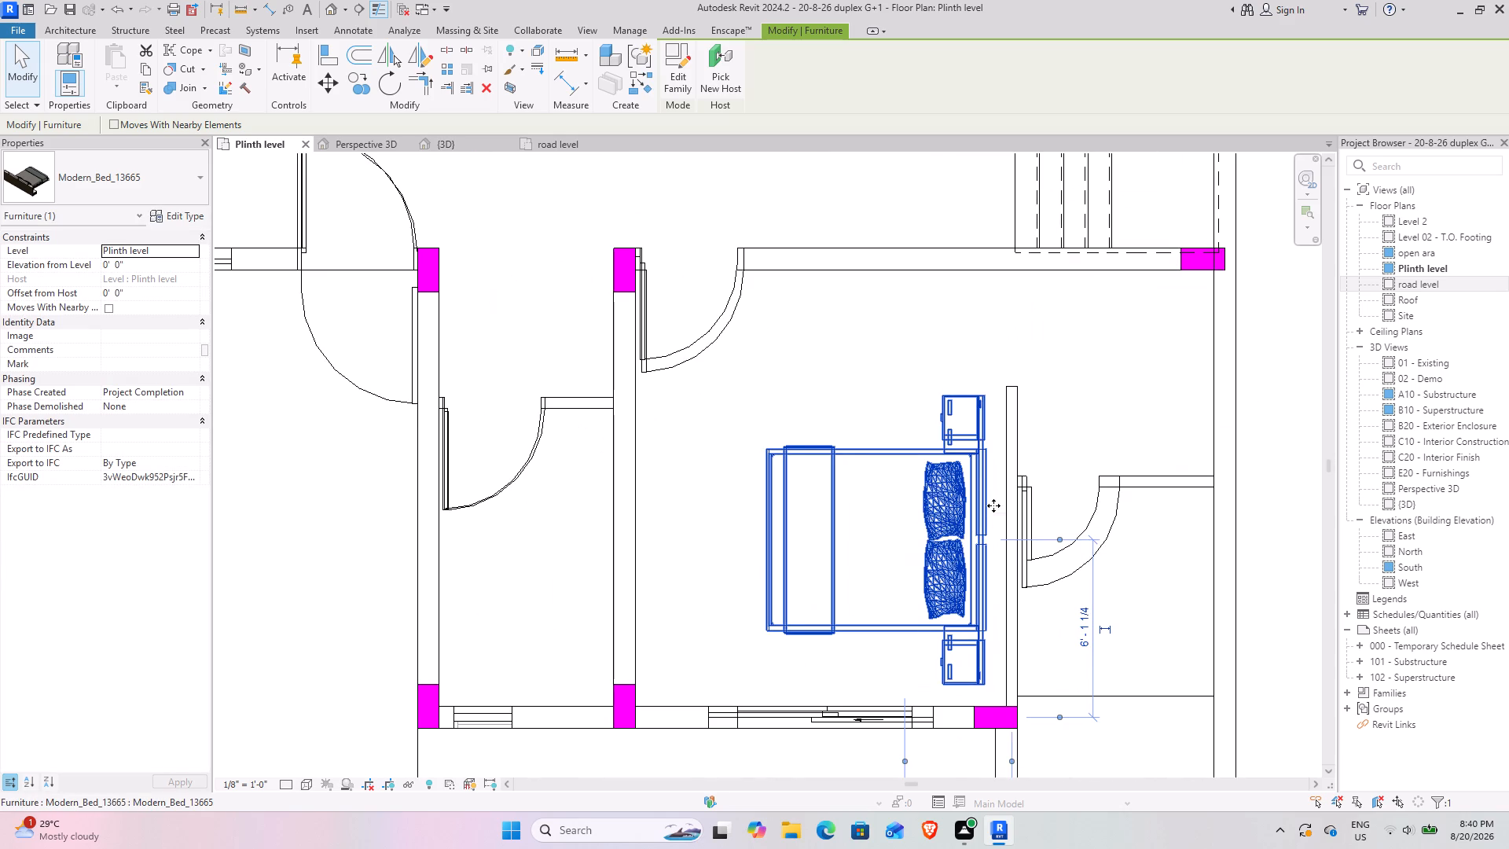
{"action": "key", "text": "Right"}
{"action": "key", "text": "Right"}
{"action": "key", "text": "Right"}
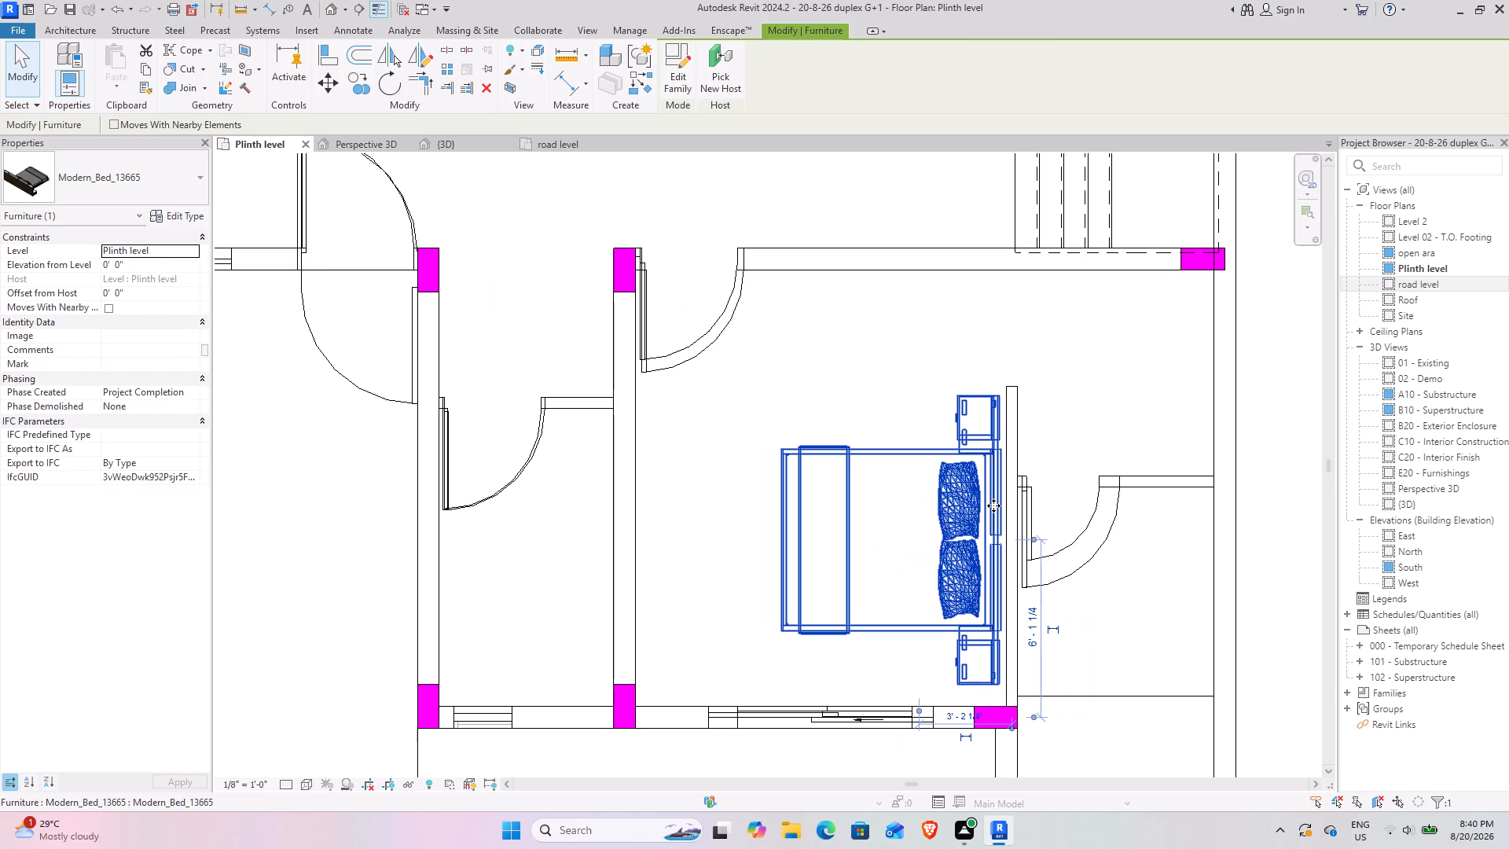
{"action": "key", "text": "Escape"}
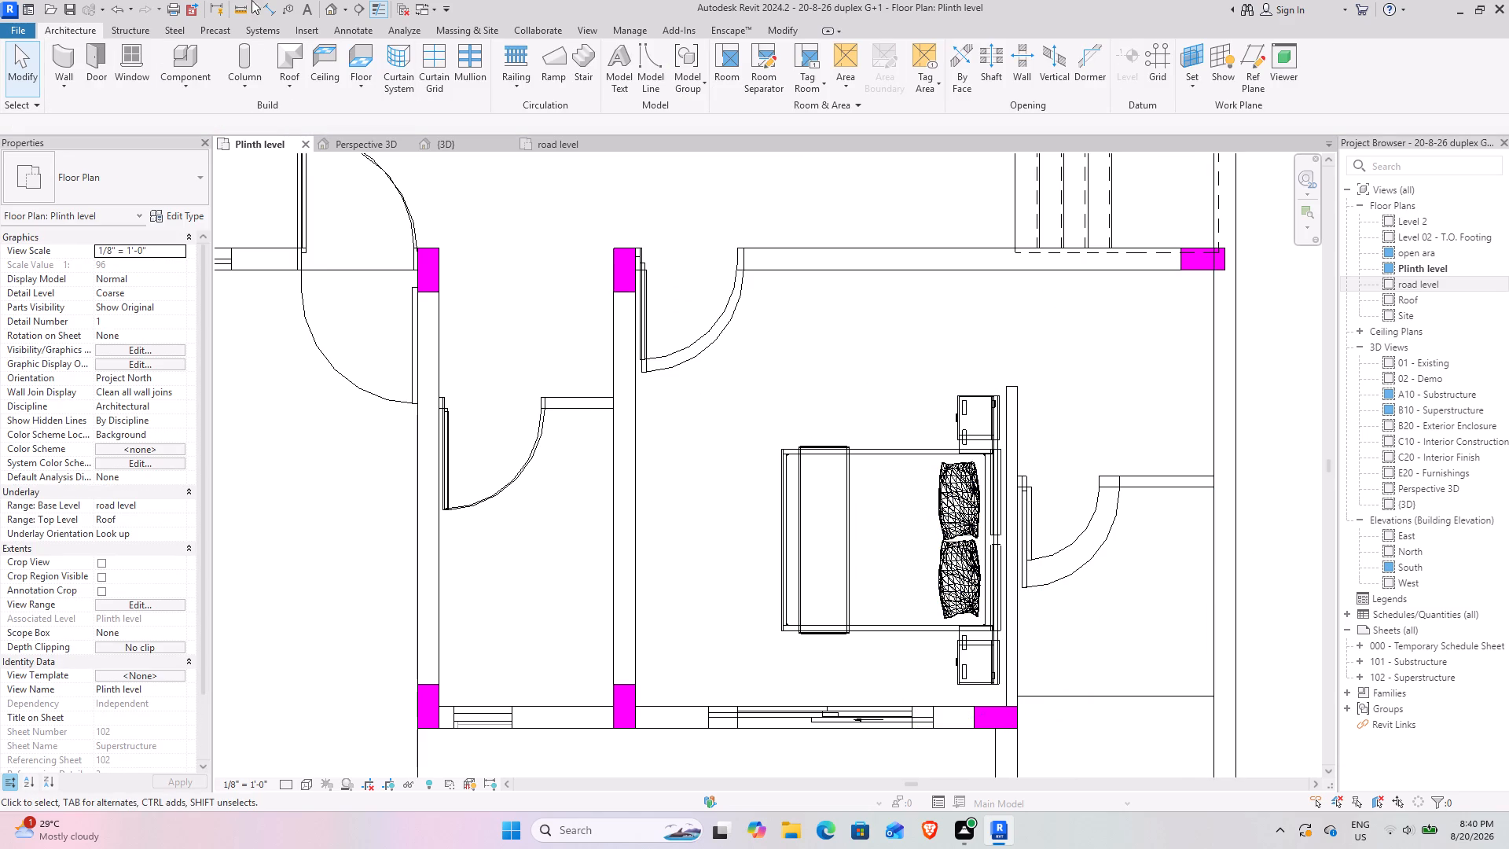
In the perspective 3D view, nudge the front bedroom's modern bed two increments towards the window wall.
{"action": "left_click", "coordinate": [390, 145]}
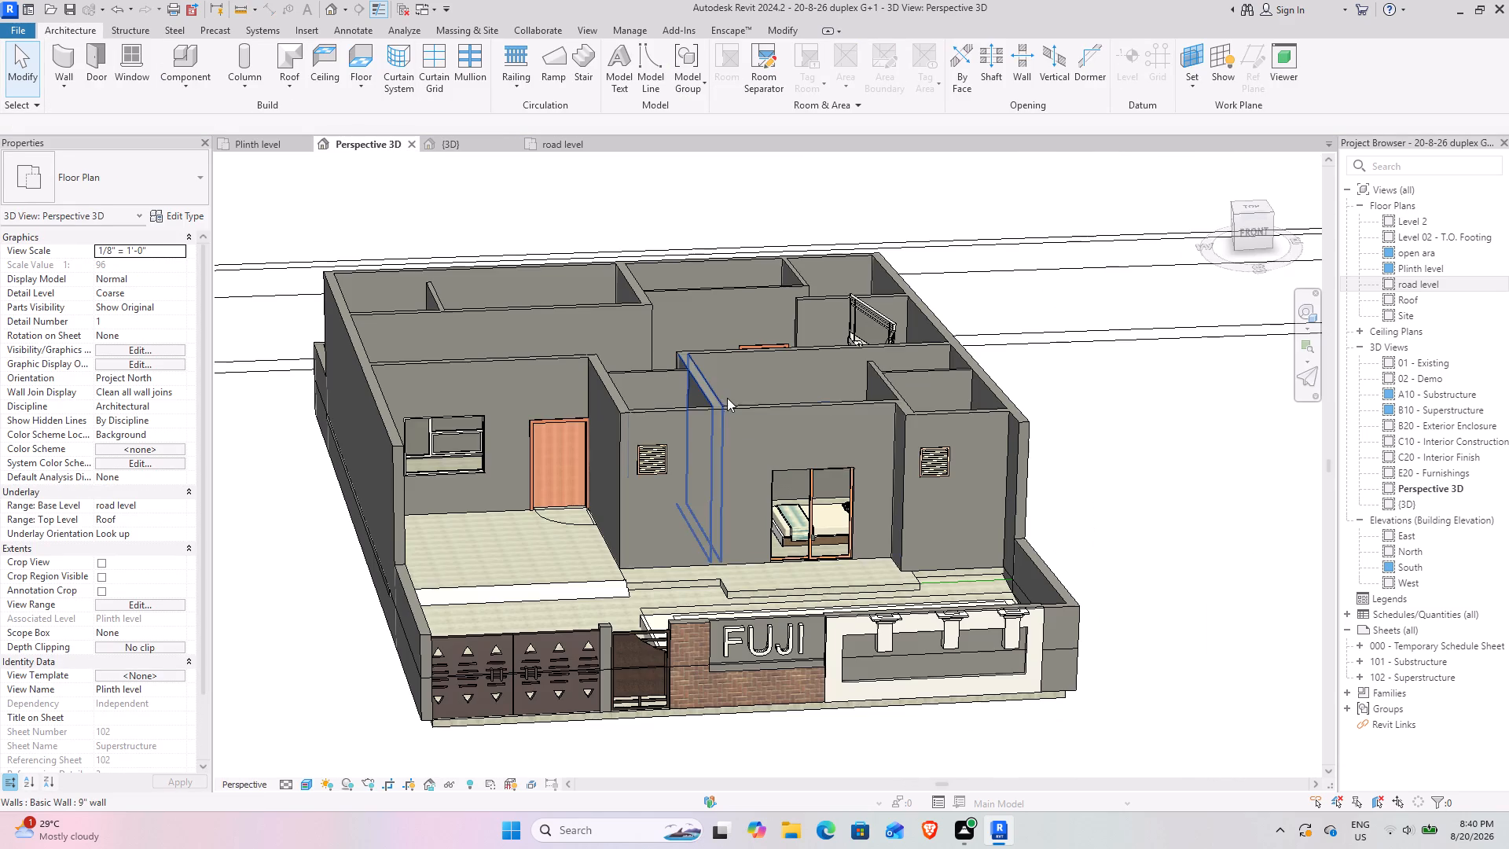
{"action": "middle_click_drag", "start_coordinate": [733, 377], "coordinate": [988, 627], "text": "shift"}
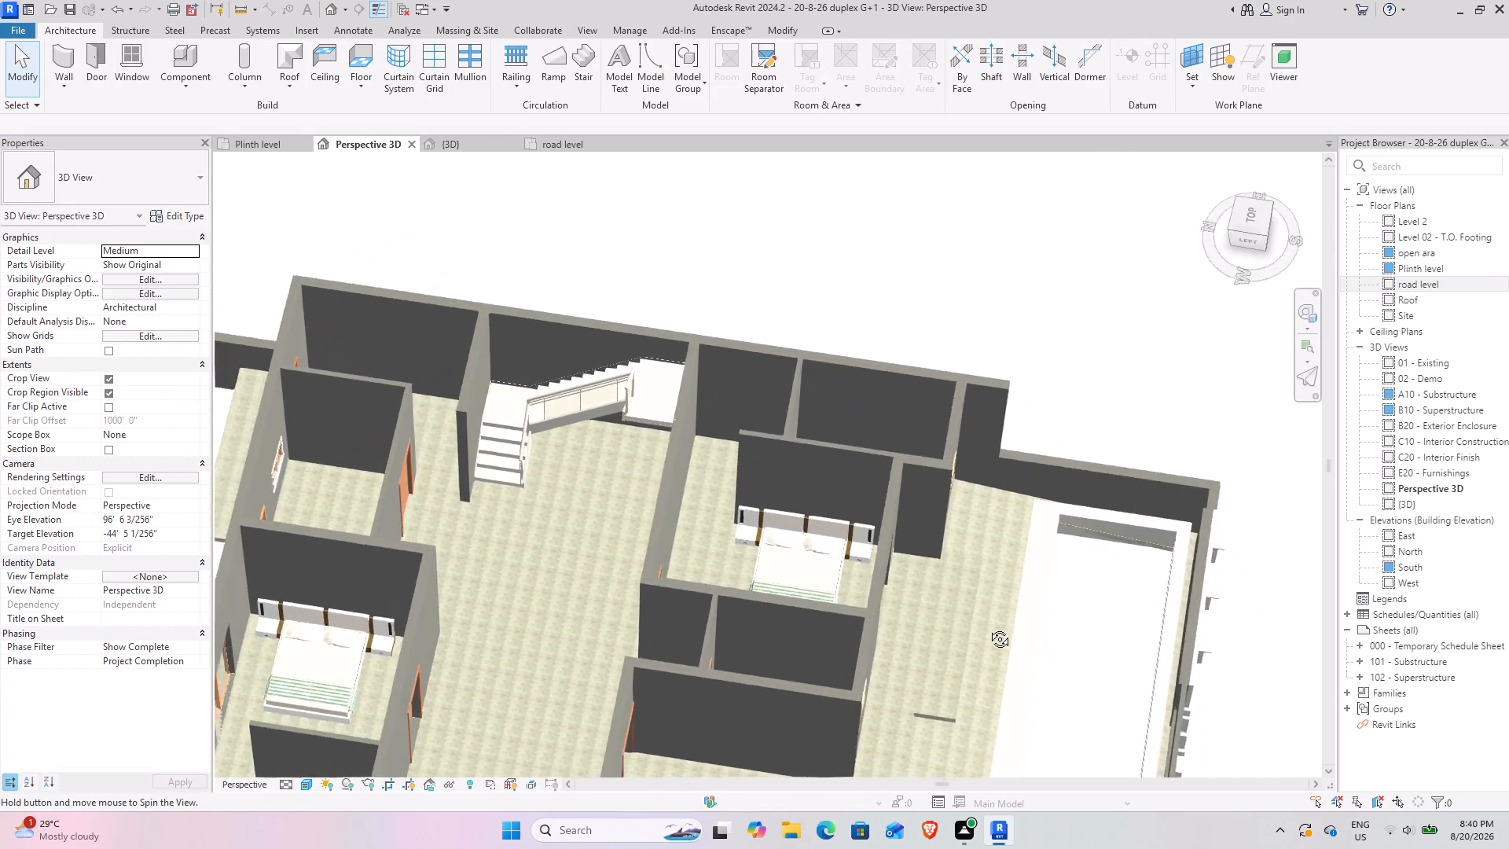
{"action": "middle_click_drag", "start_coordinate": [988, 627], "coordinate": [1003, 632], "text": "shift"}
{"action": "scroll", "coordinate": [879, 579], "scroll_direction": "down", "scroll_amount": 1}
{"action": "scroll", "coordinate": [766, 538], "scroll_direction": "up", "scroll_amount": 3}
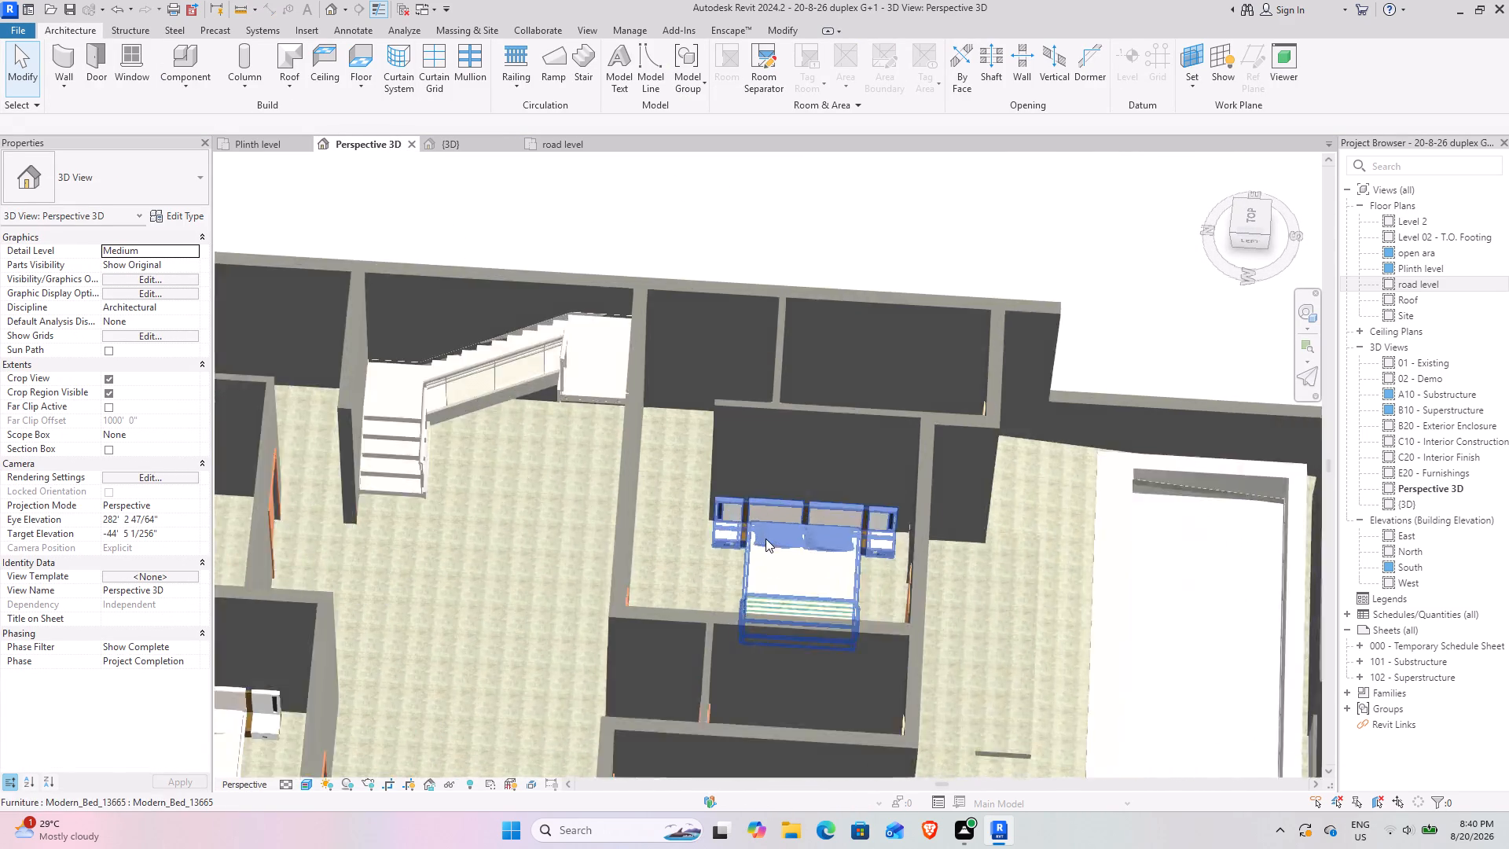
{"action": "scroll", "coordinate": [766, 538], "scroll_direction": "up", "scroll_amount": 3}
{"action": "left_click", "coordinate": [841, 534]}
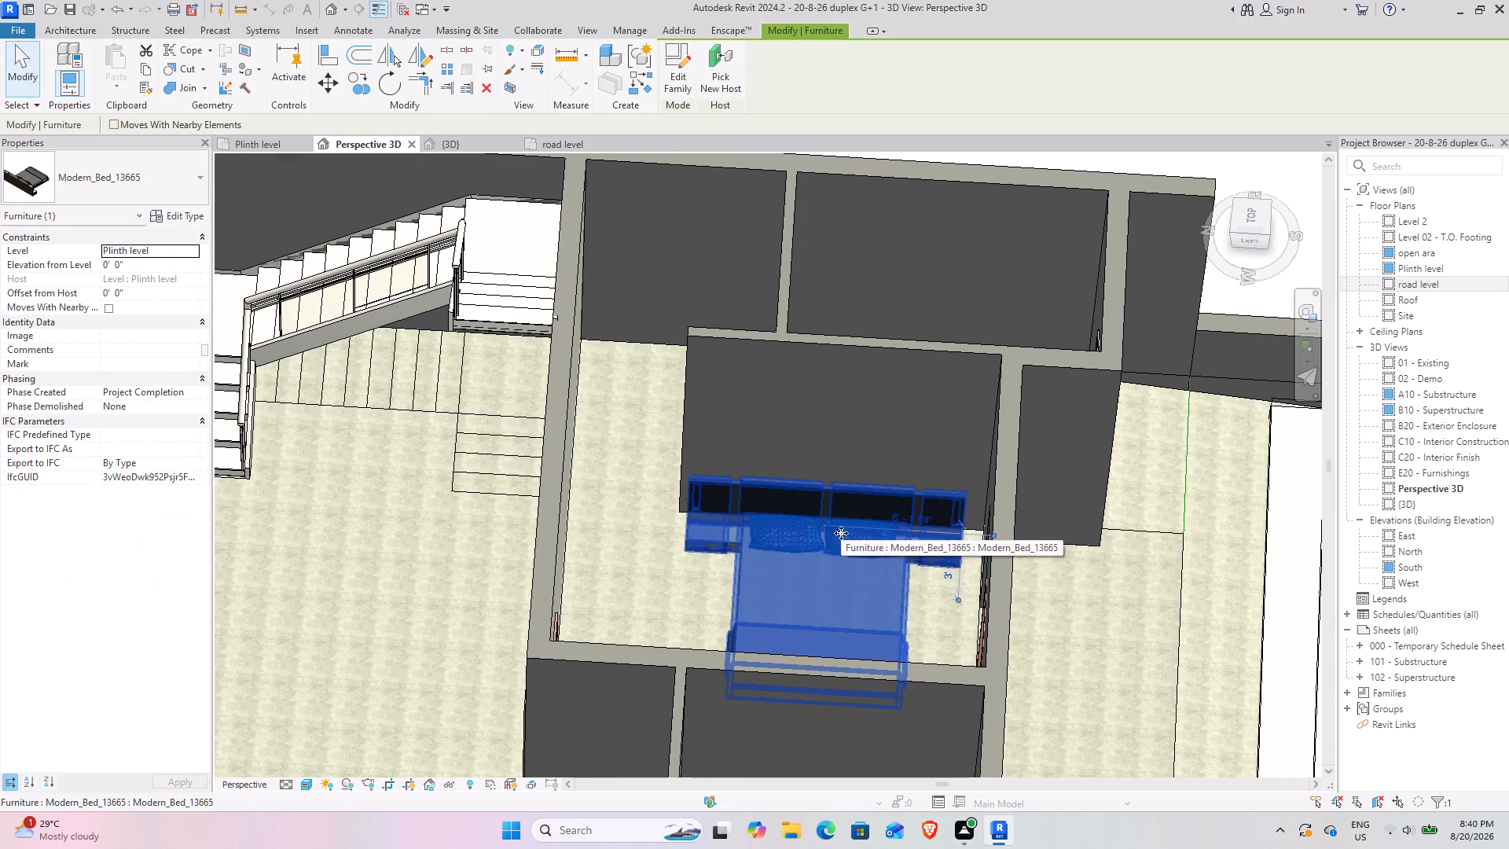
{"action": "key", "text": "Right"}
{"action": "key", "text": "Right"}
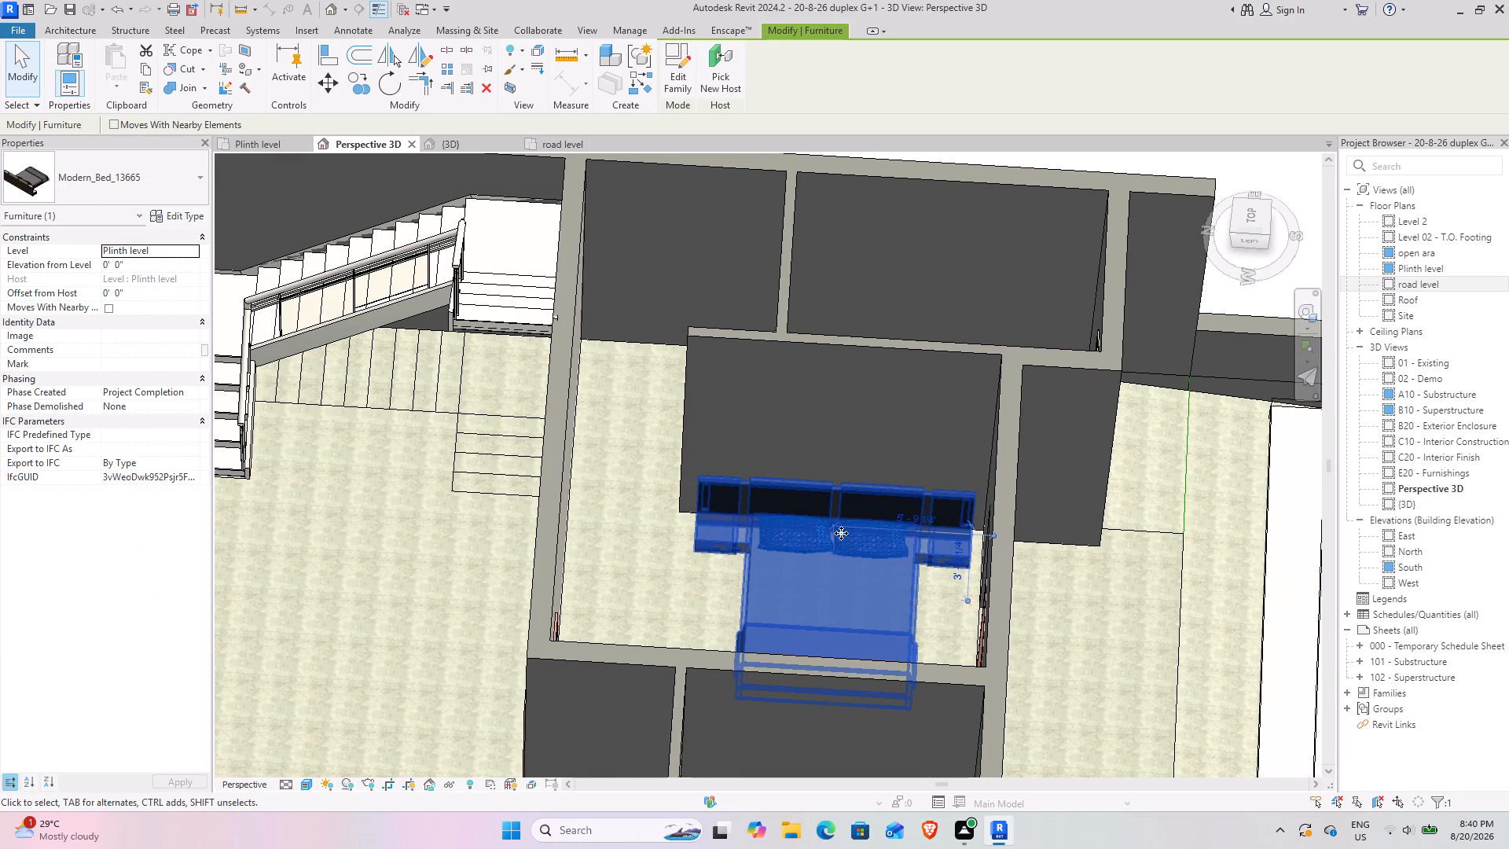
{"action": "key", "text": "Escape"}
Examine the furnished bedrooms and the remaining rooms in the perspective view, and return to the front rooms in the Plinth level plan.
{"action": "scroll", "coordinate": [840, 531], "scroll_direction": "down", "scroll_amount": 3}
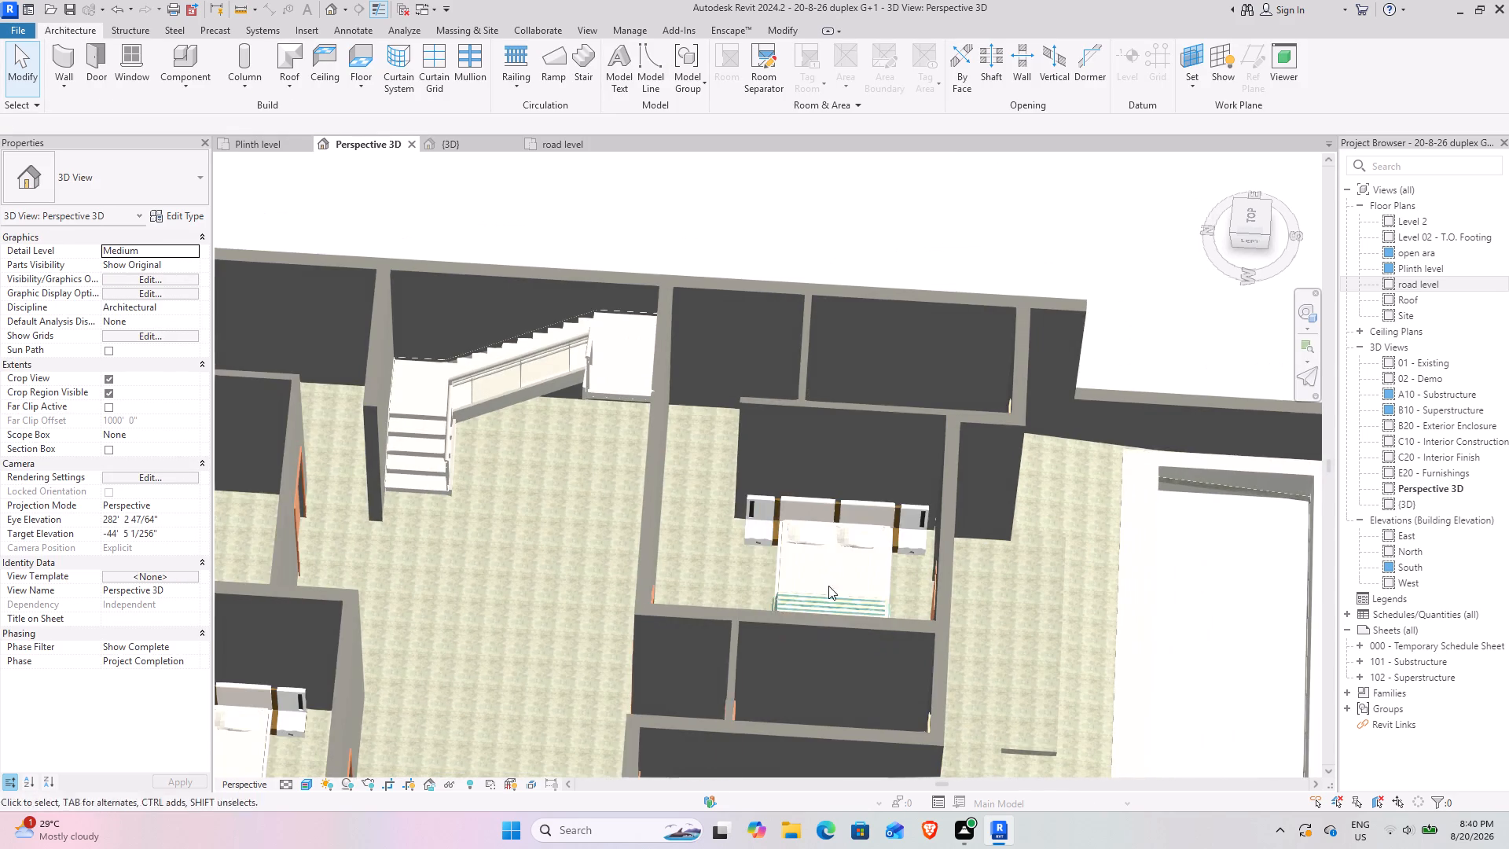
{"action": "middle_click_drag", "start_coordinate": [468, 586], "coordinate": [788, 337]}
{"action": "scroll", "coordinate": [783, 343], "scroll_direction": "down", "scroll_amount": 2}
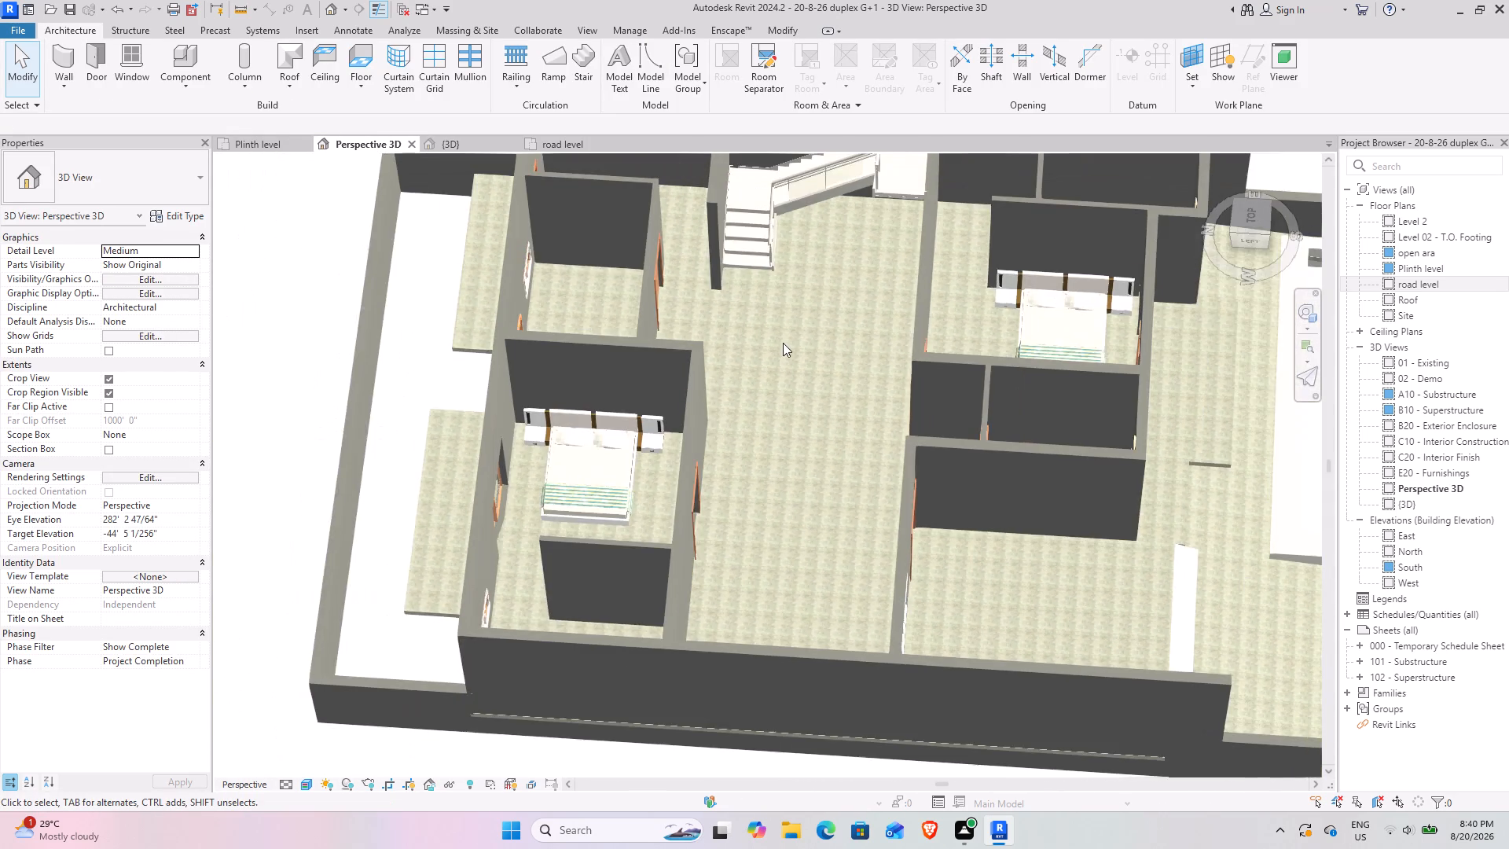
{"action": "middle_click_drag", "start_coordinate": [1025, 329], "coordinate": [766, 248], "text": "shift"}
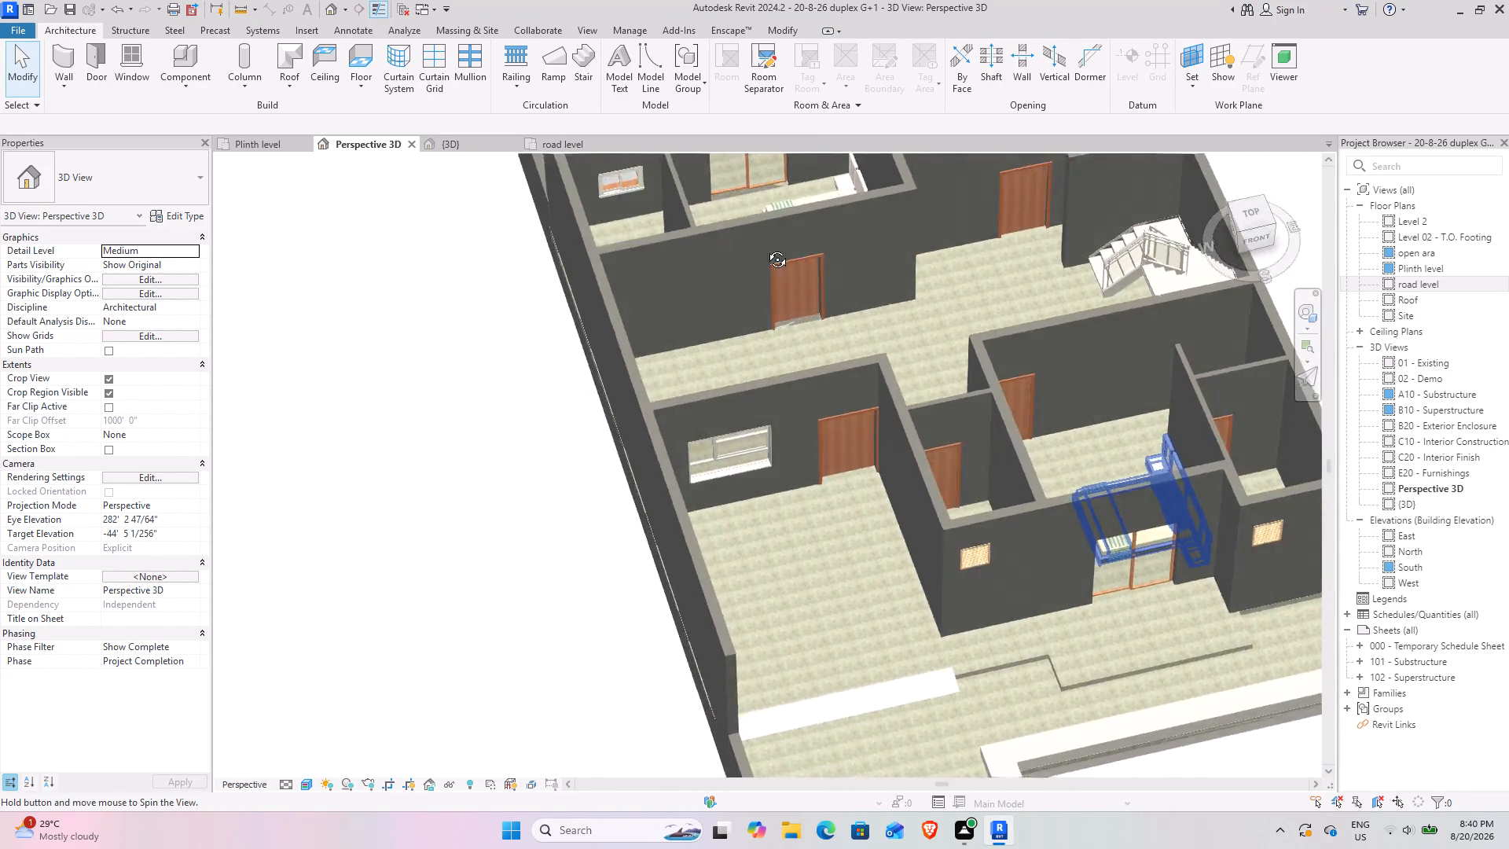
{"action": "middle_click_drag", "start_coordinate": [766, 248], "coordinate": [716, 292], "text": "shift"}
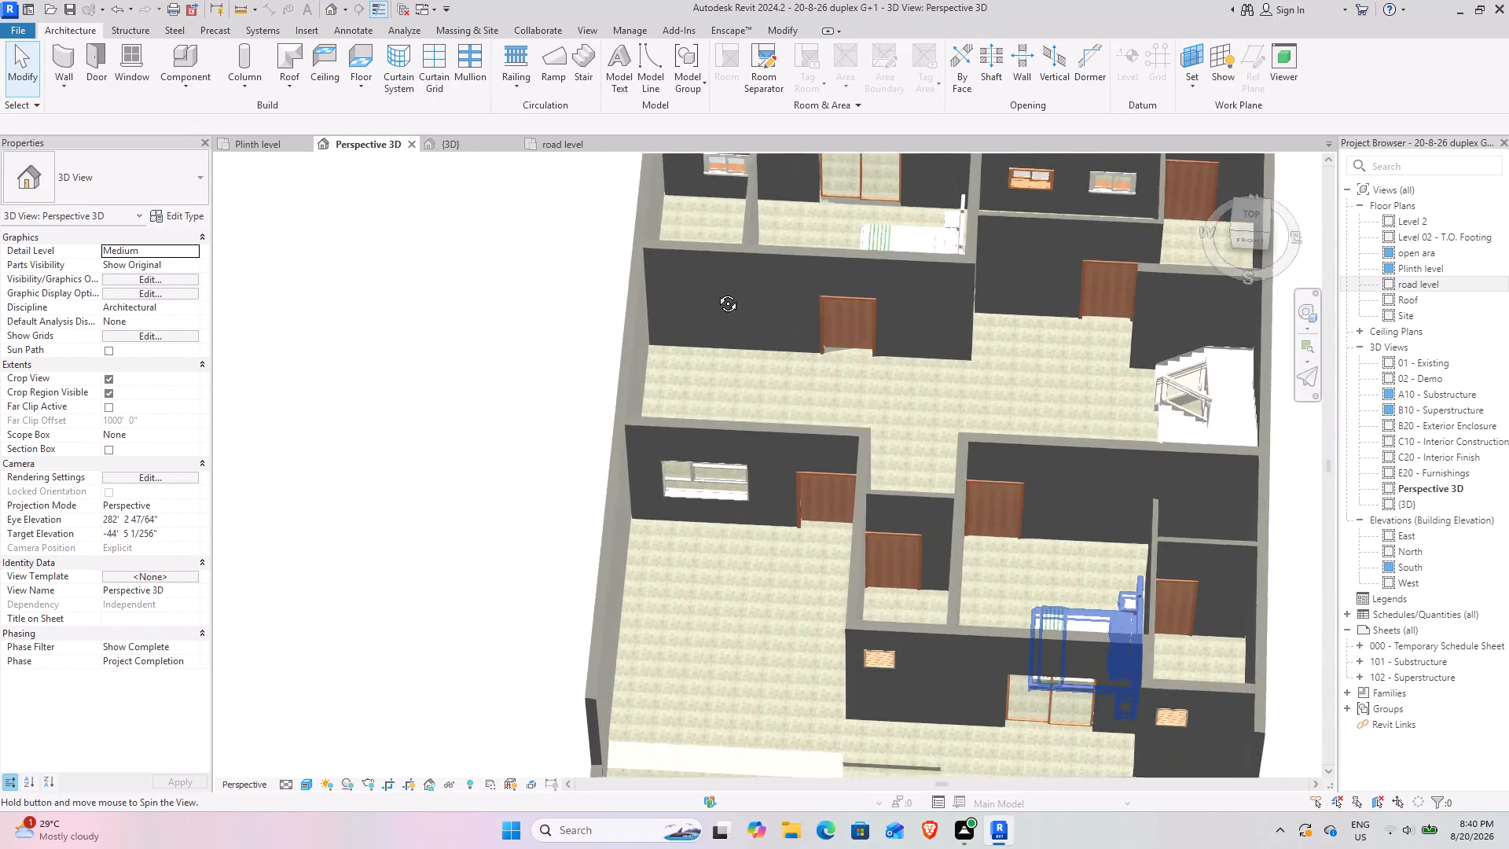
{"action": "middle_click_drag", "start_coordinate": [716, 292], "coordinate": [716, 270], "text": "shift"}
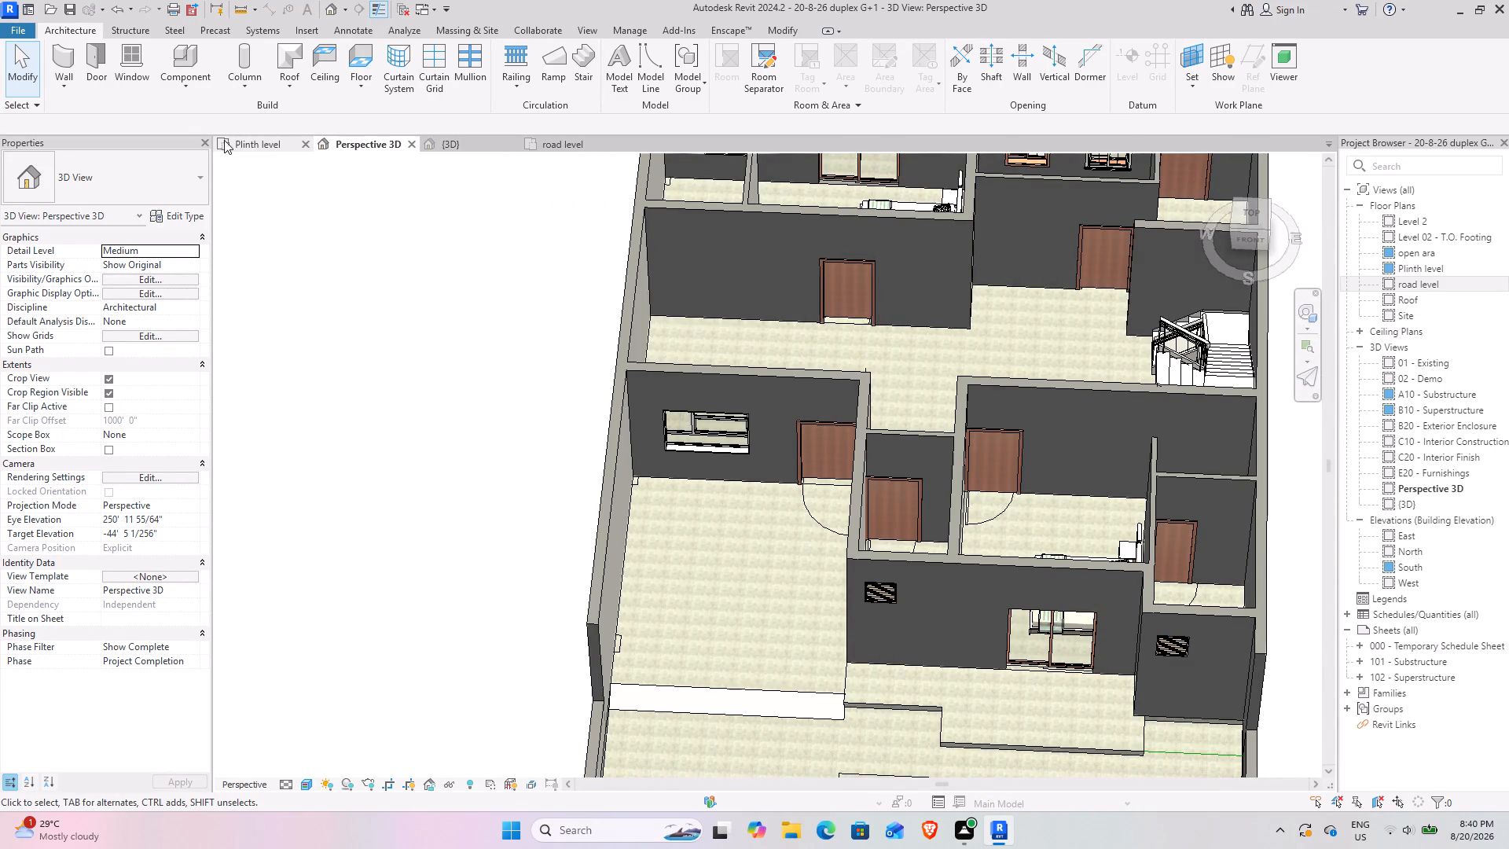
{"action": "left_click", "coordinate": [219, 140]}
{"action": "scroll", "coordinate": [847, 455], "scroll_direction": "down", "scroll_amount": 3}
{"action": "middle_click_drag", "start_coordinate": [932, 489], "coordinate": [887, 341]}
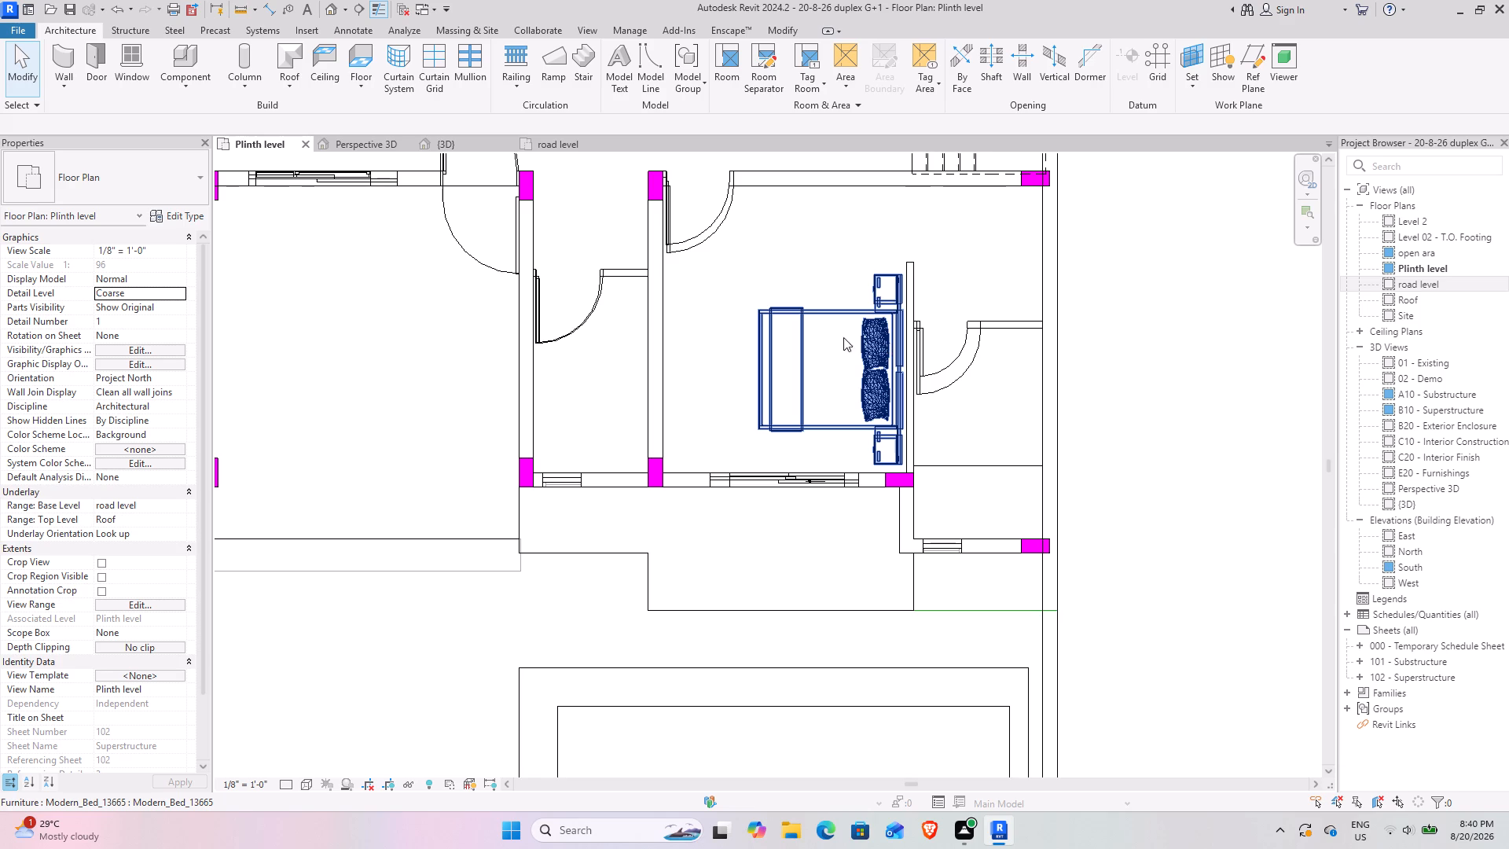
{"action": "middle_click_drag", "start_coordinate": [635, 334], "coordinate": [887, 373]}
{"action": "scroll", "coordinate": [890, 373], "scroll_direction": "down", "scroll_amount": 1}
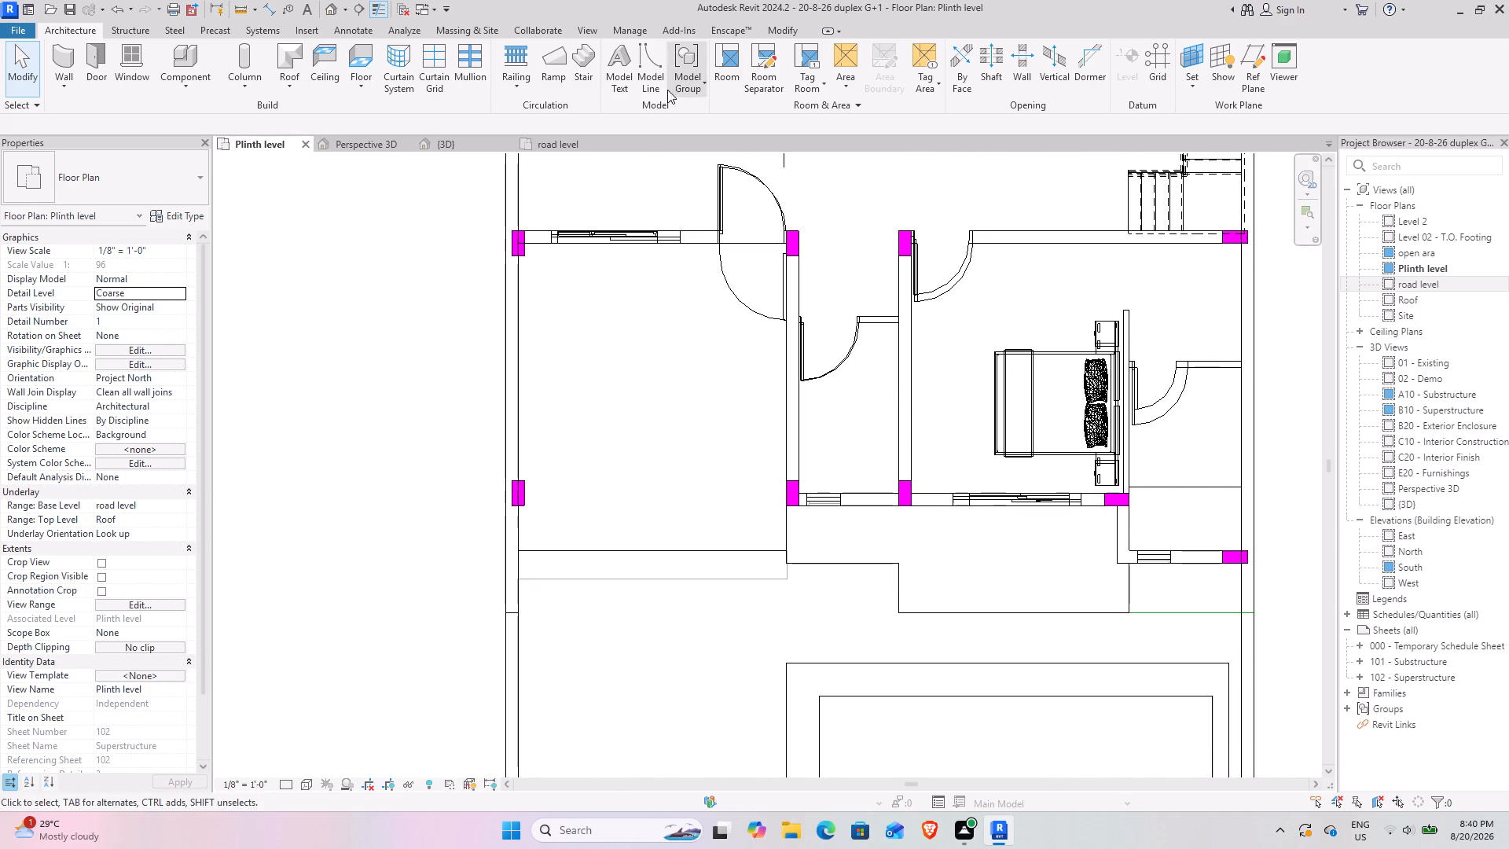
Start placing a component and browse the SHUBHAM CITY library folders for a furniture family to load.
{"action": "left_click", "coordinate": [174, 91]}
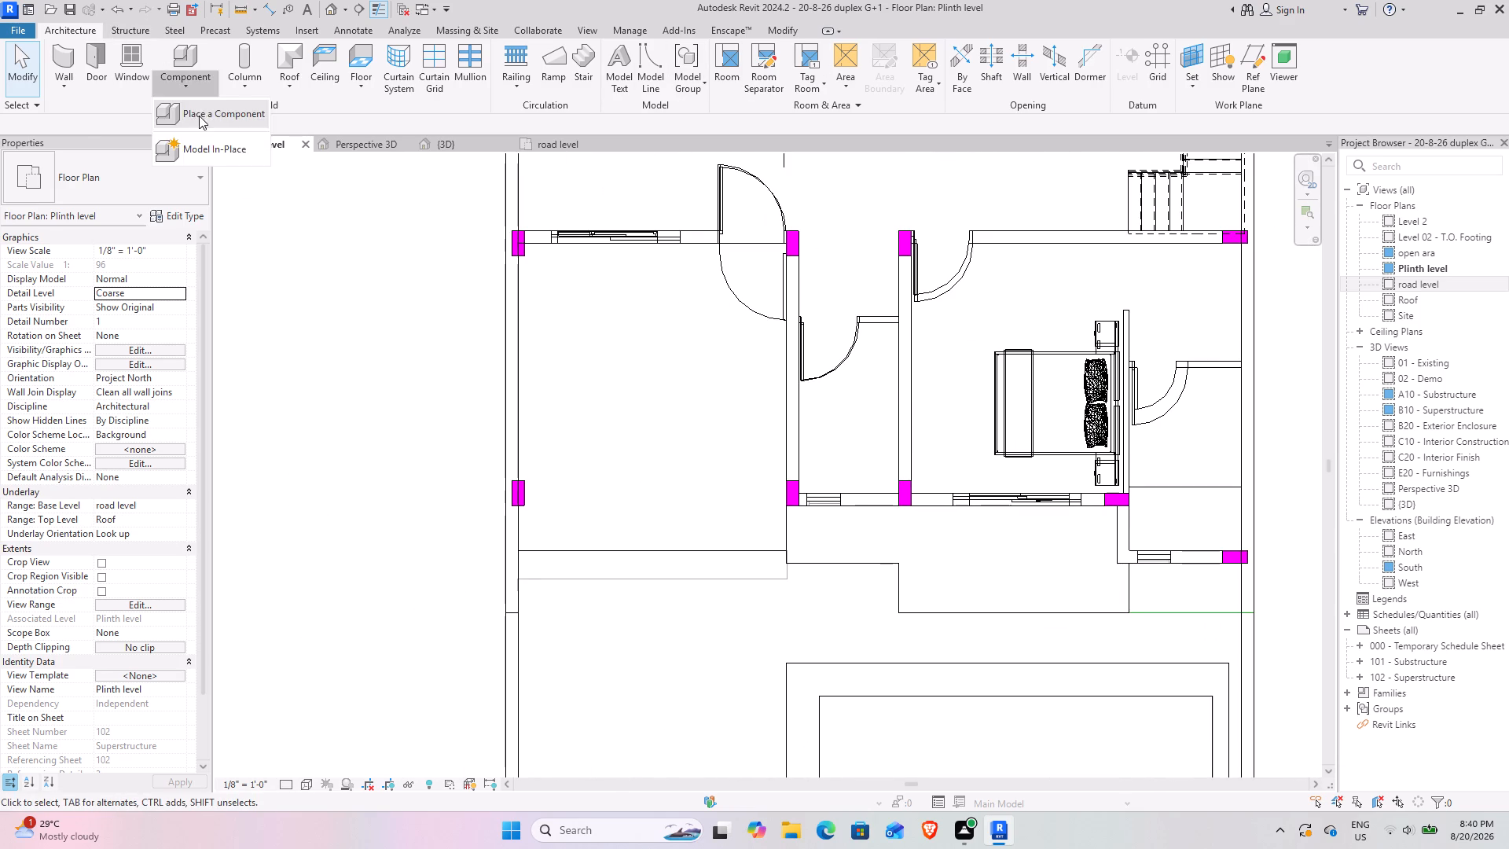
{"action": "left_click", "coordinate": [199, 116]}
{"action": "left_click", "coordinate": [682, 72]}
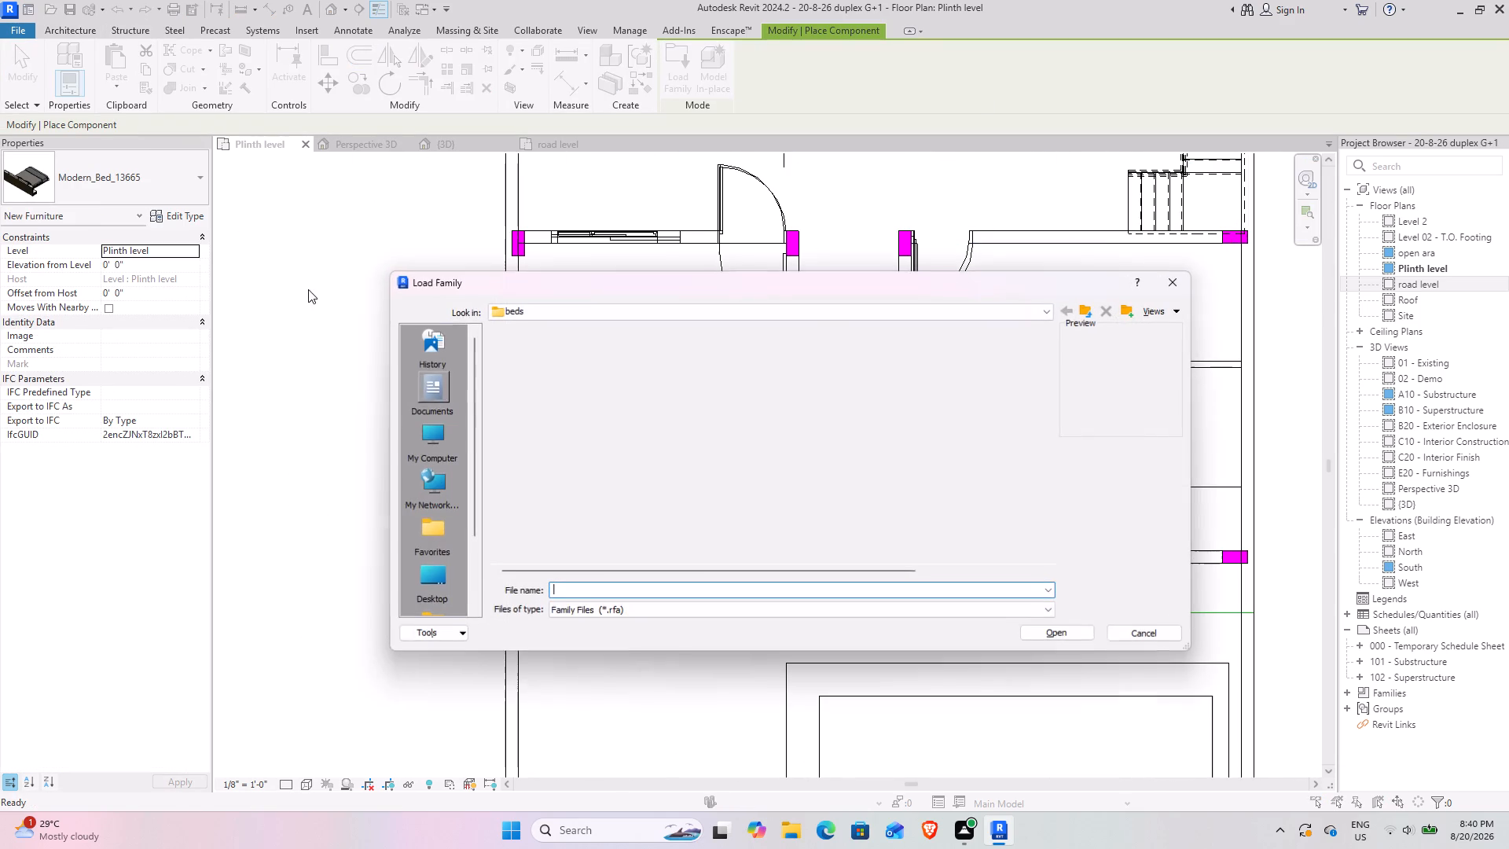
{"action": "left_click", "coordinate": [1086, 307]}
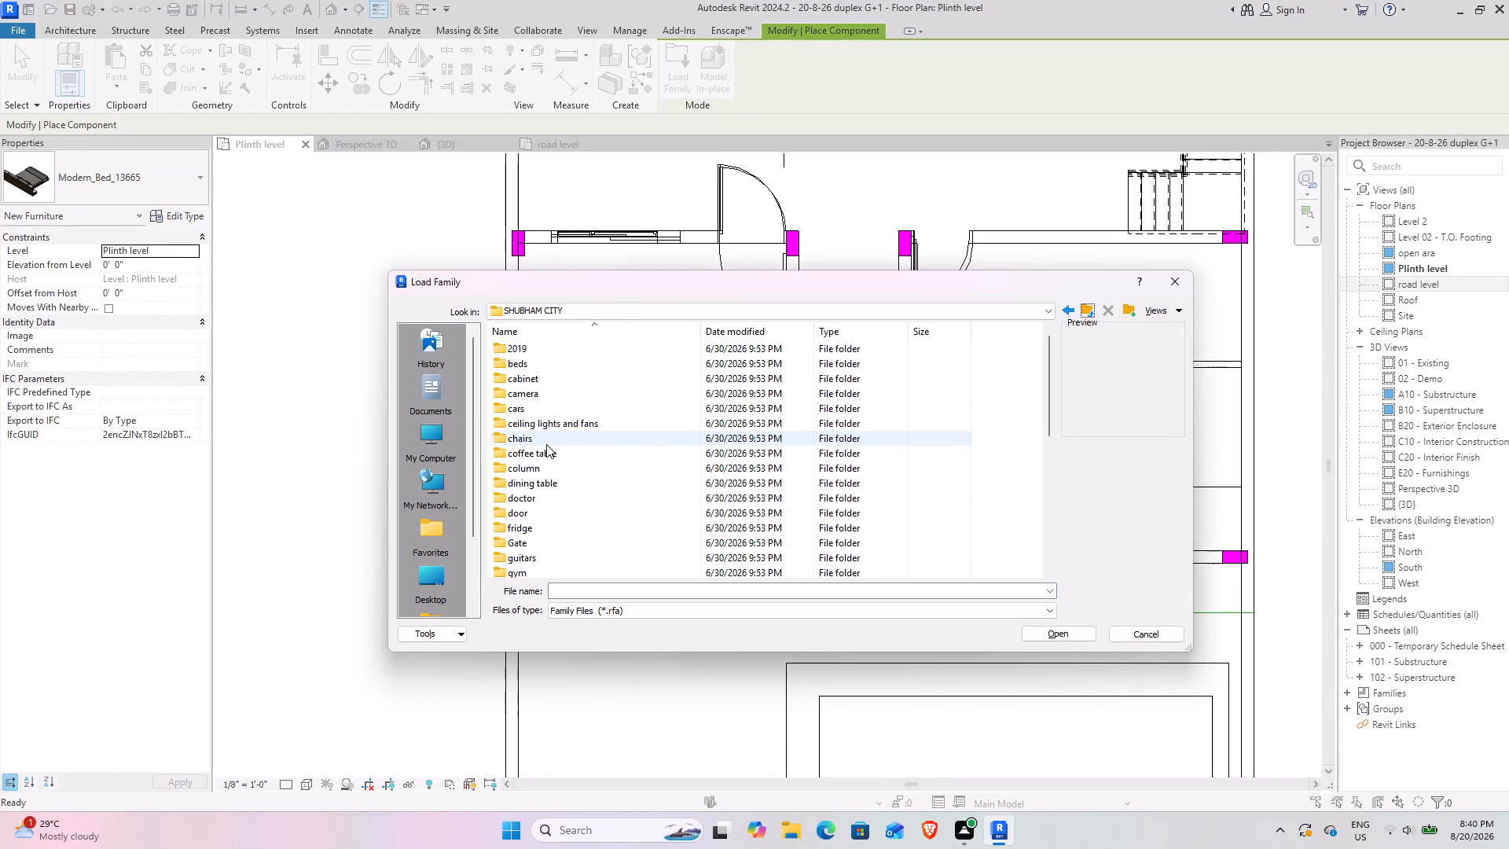
{"action": "scroll", "coordinate": [546, 439], "scroll_direction": "down", "scroll_amount": 1}
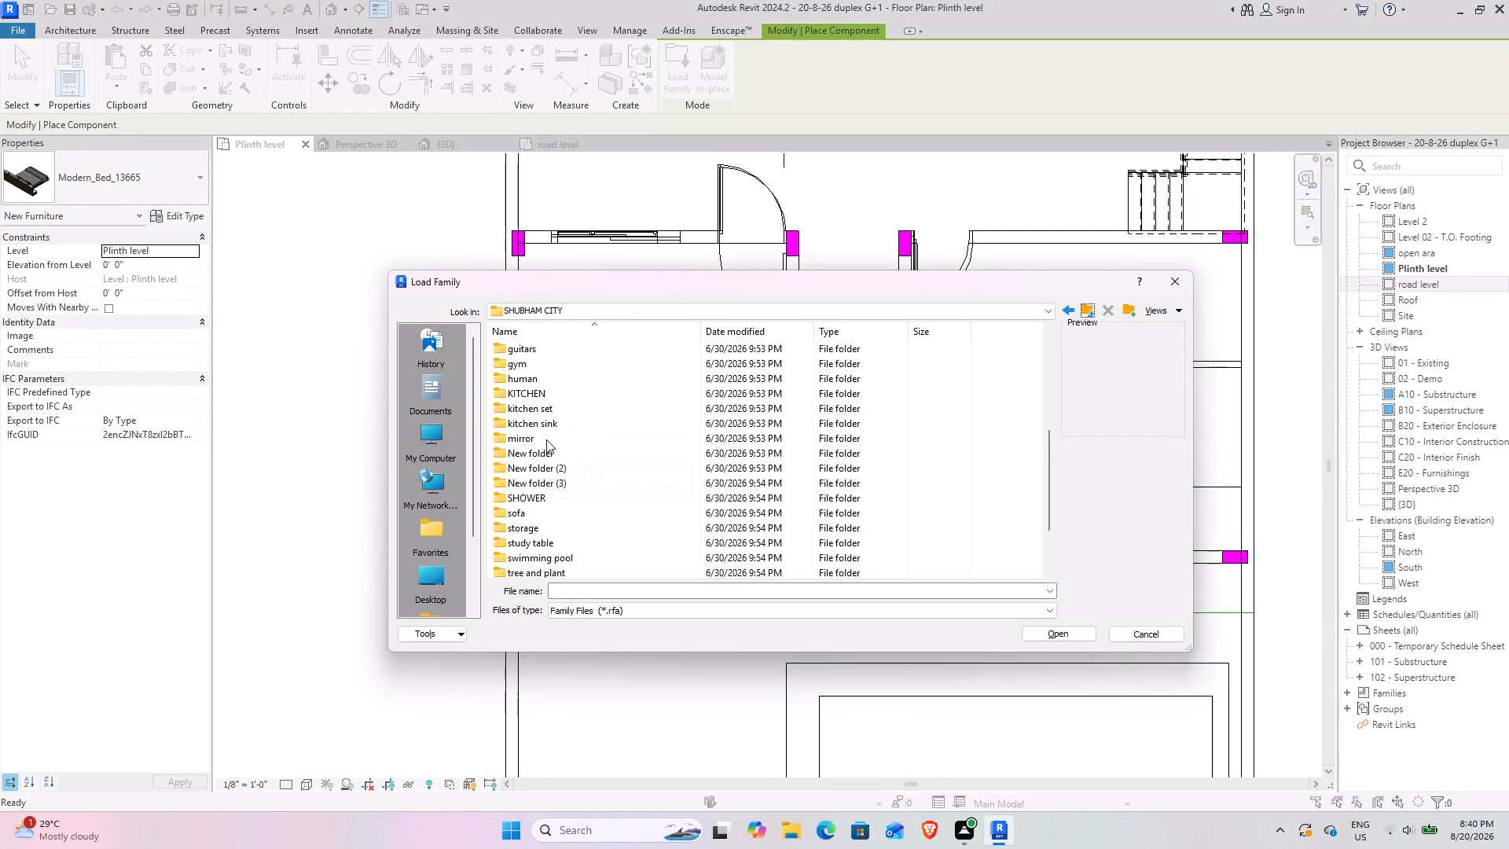
{"action": "scroll", "coordinate": [546, 449], "scroll_direction": "down", "scroll_amount": 1}
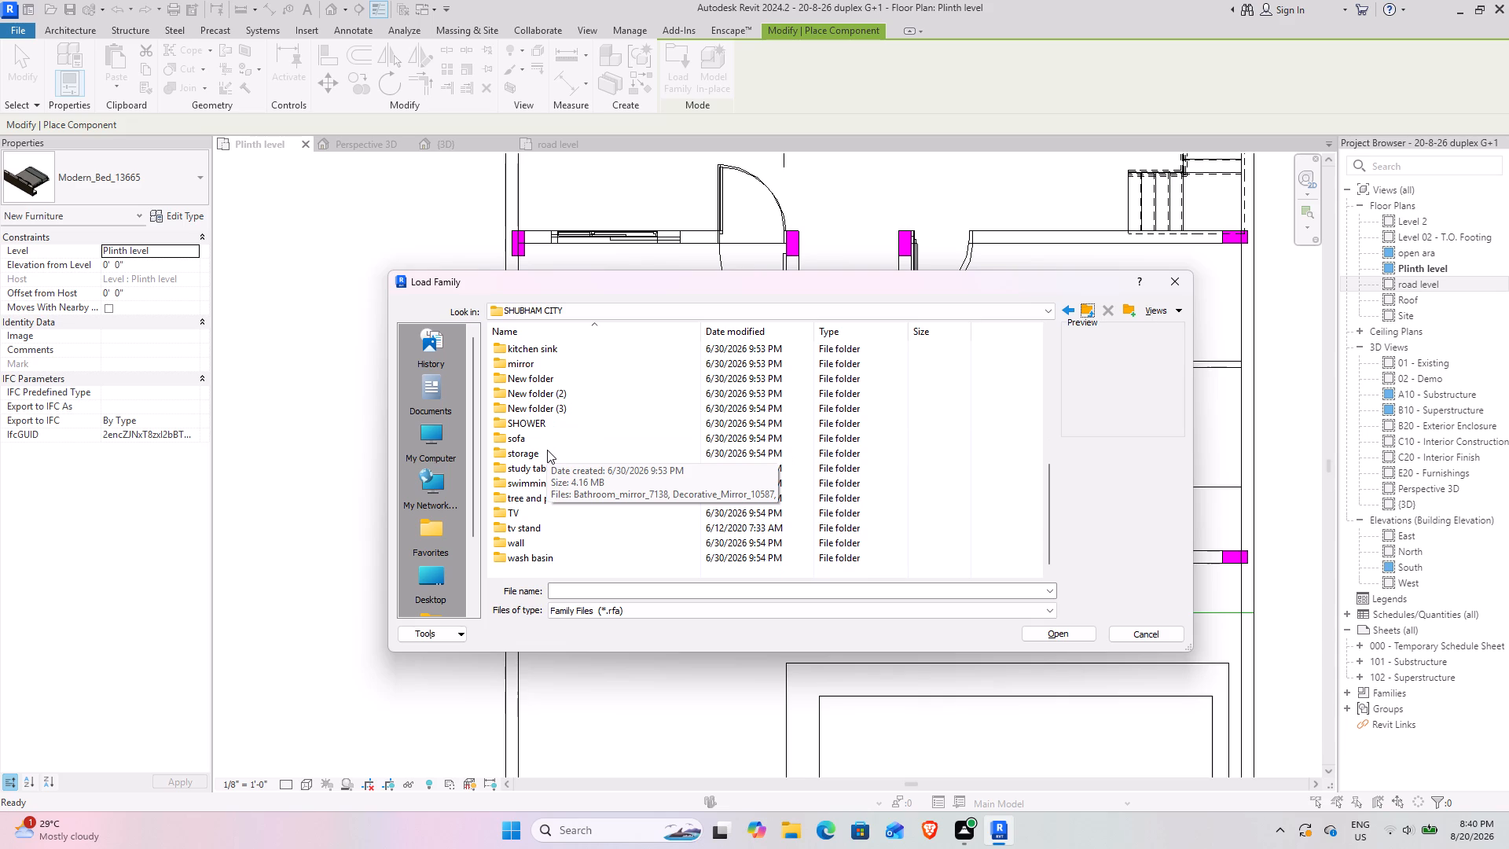
{"action": "scroll", "coordinate": [572, 436], "scroll_direction": "up", "scroll_amount": 2}
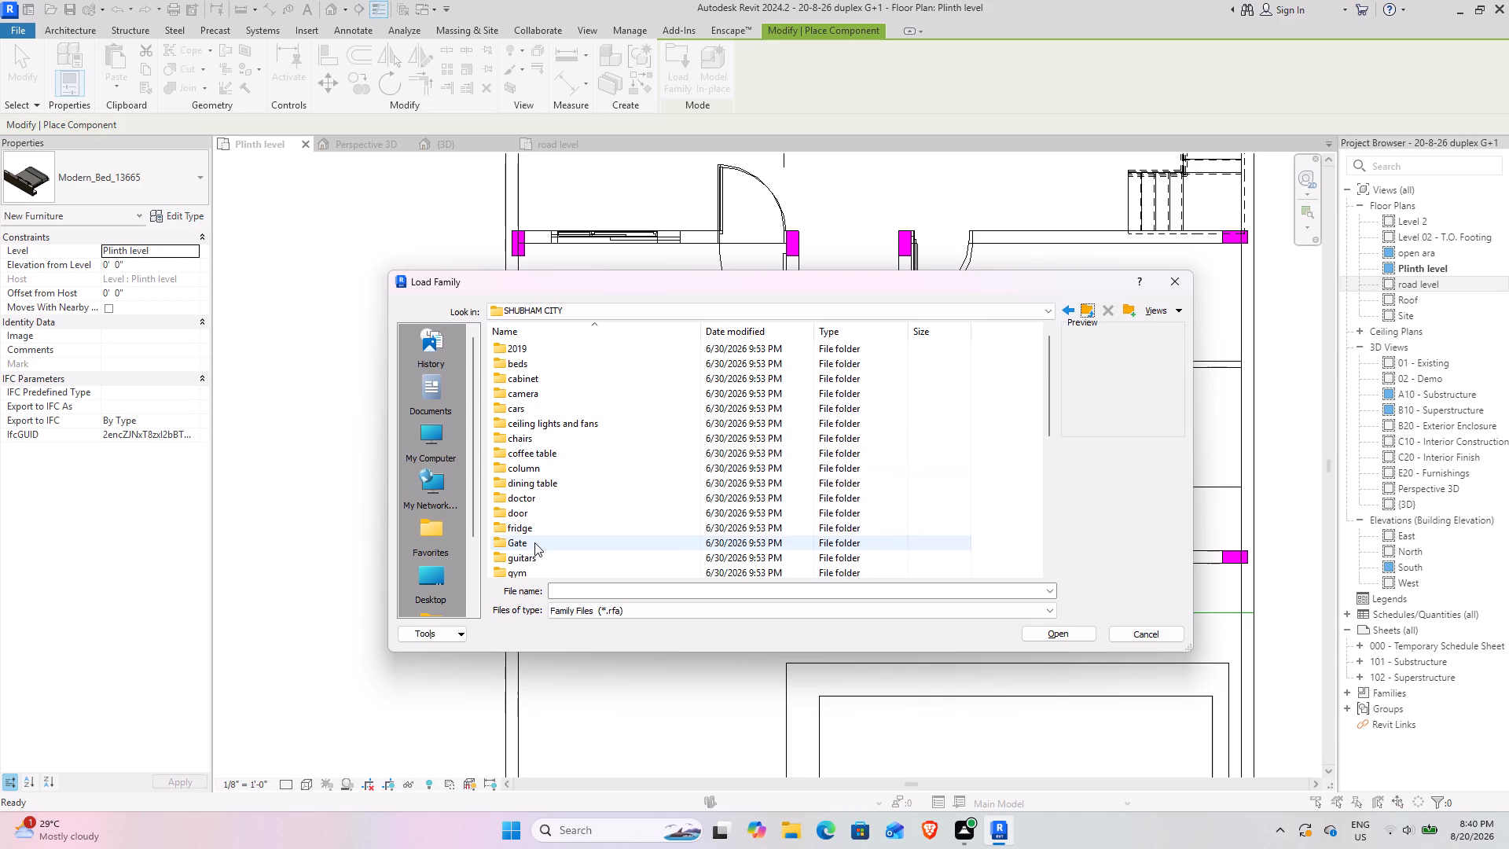
{"action": "scroll", "coordinate": [531, 379], "scroll_direction": "up", "scroll_amount": 2}
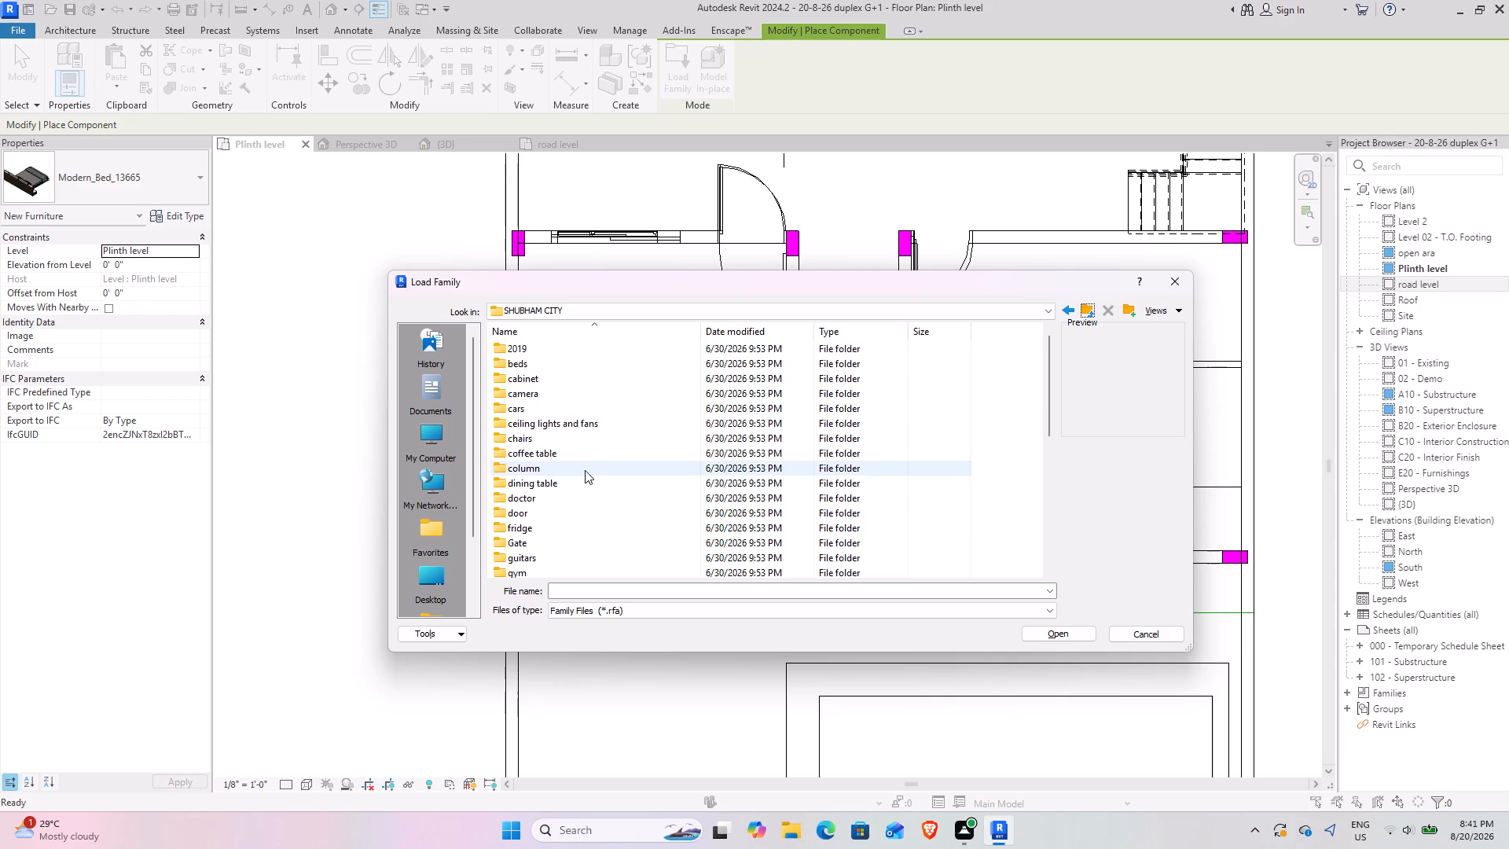
Look through the chair families in the library's chairs folder and return to the SHUBHAM CITY folder.
{"action": "double_click", "coordinate": [567, 443]}
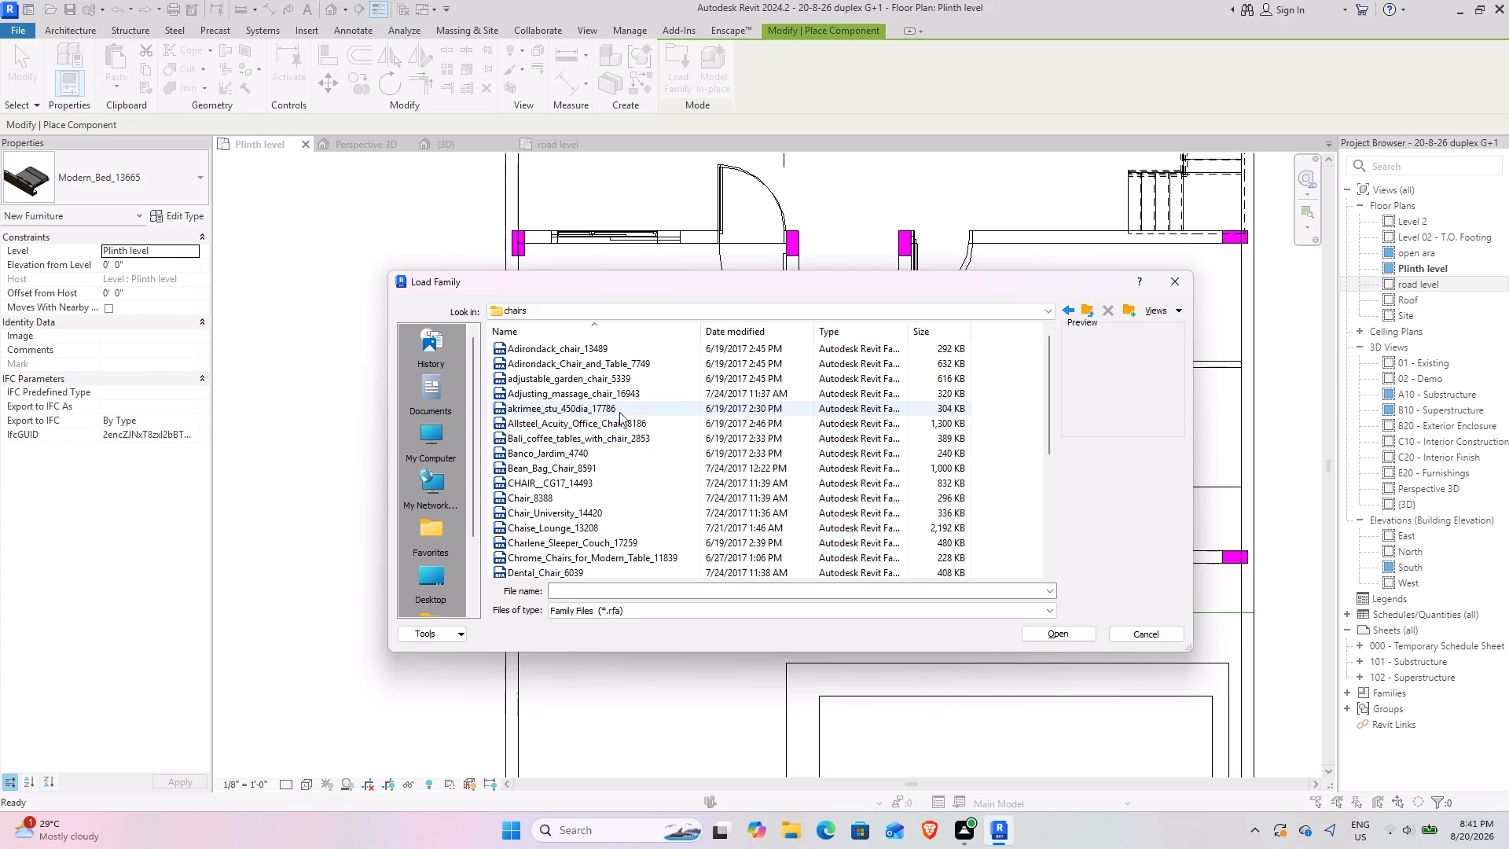
{"action": "scroll", "coordinate": [619, 412], "scroll_direction": "up", "scroll_amount": 5, "text": "ctrl"}
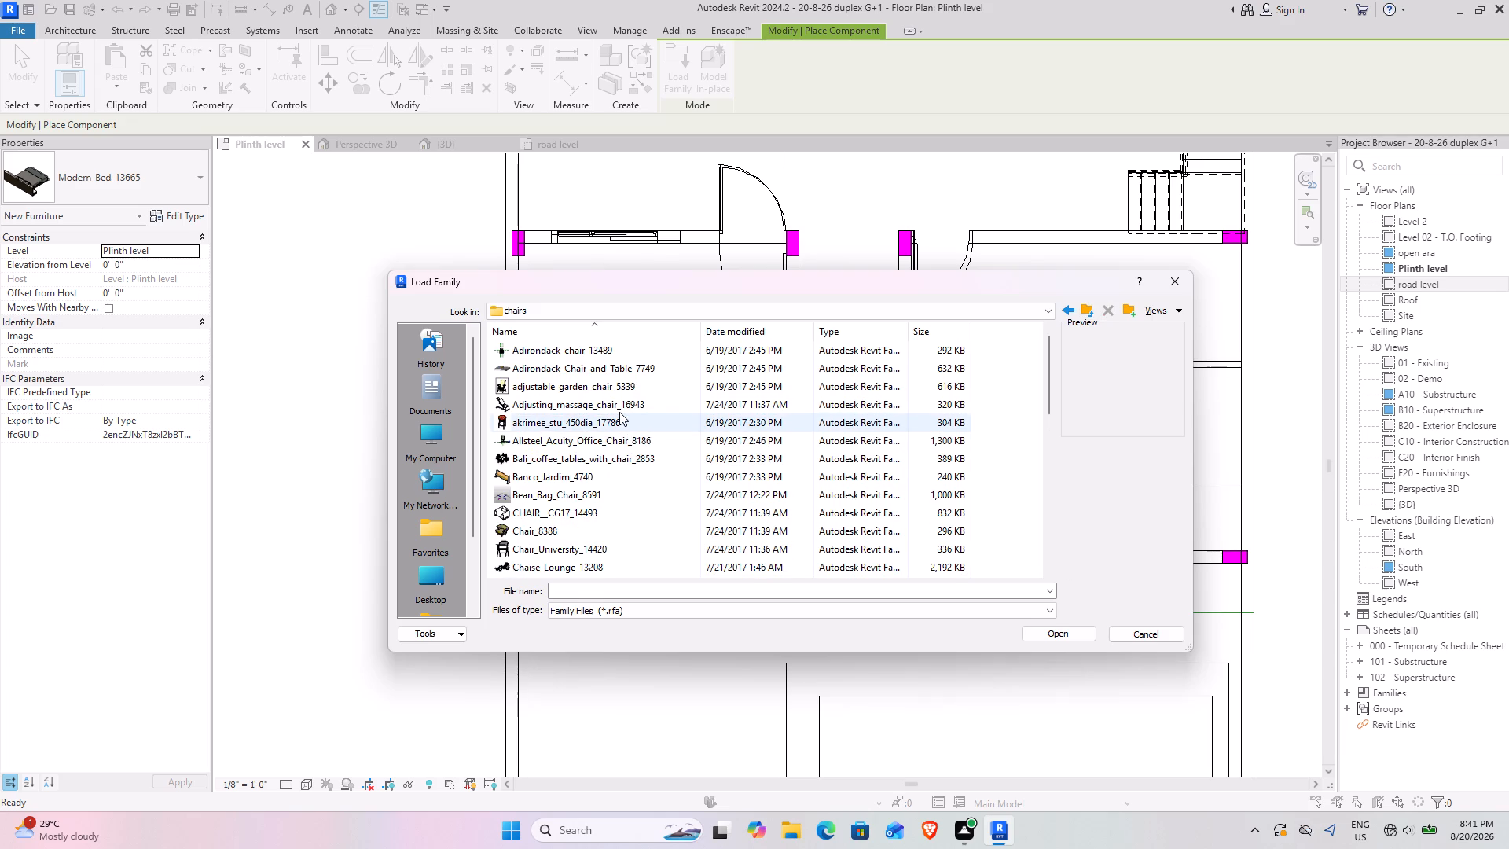
{"action": "scroll", "coordinate": [619, 412], "scroll_direction": "up", "scroll_amount": 5, "text": "ctrl"}
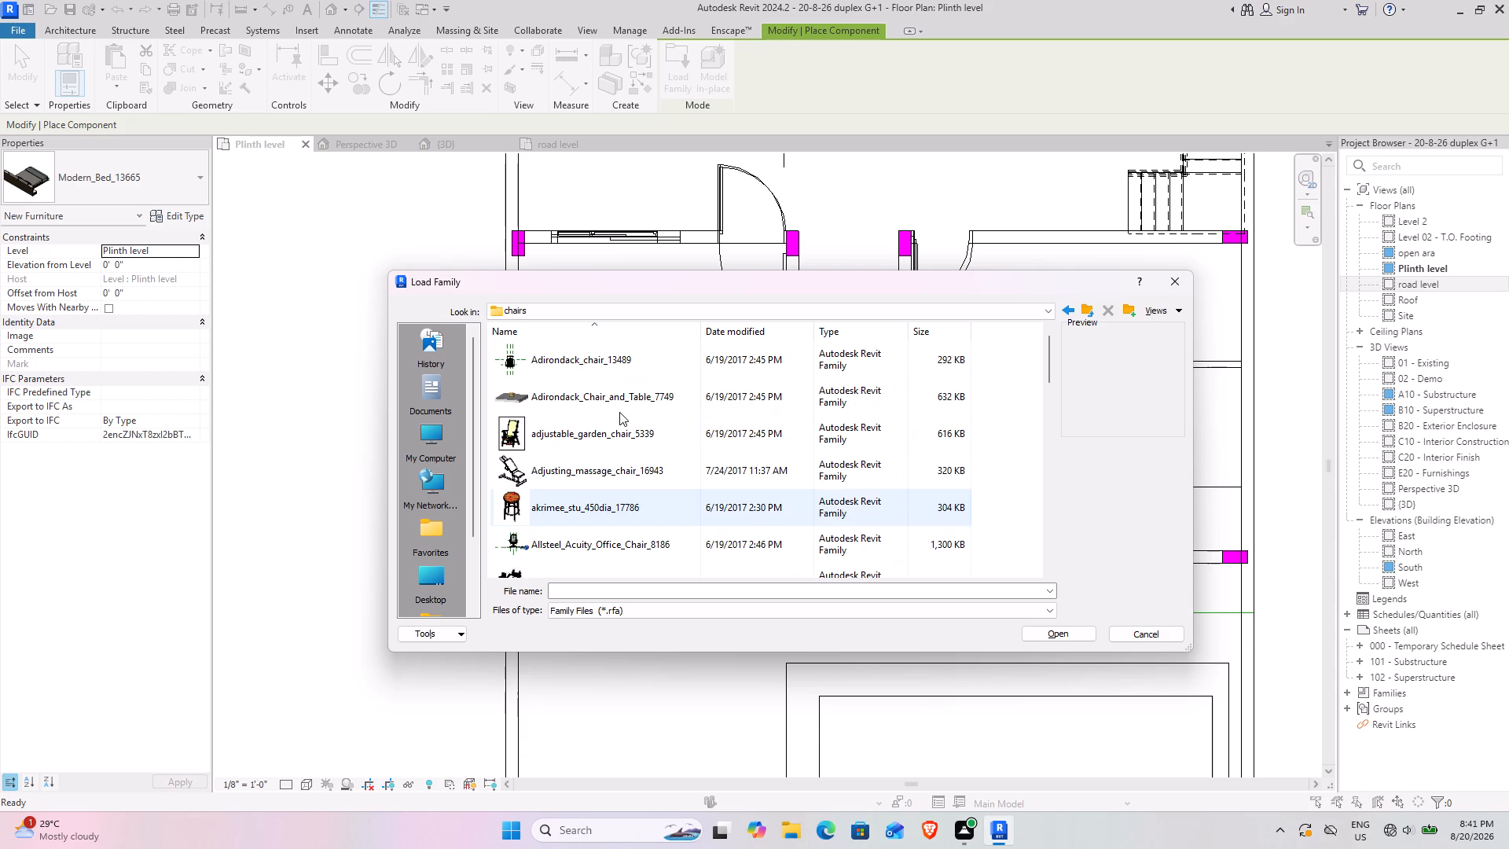
{"action": "scroll", "coordinate": [619, 412], "scroll_direction": "down", "scroll_amount": 5}
{"action": "scroll", "coordinate": [619, 412], "scroll_direction": "up", "scroll_amount": 2, "text": "ctrl"}
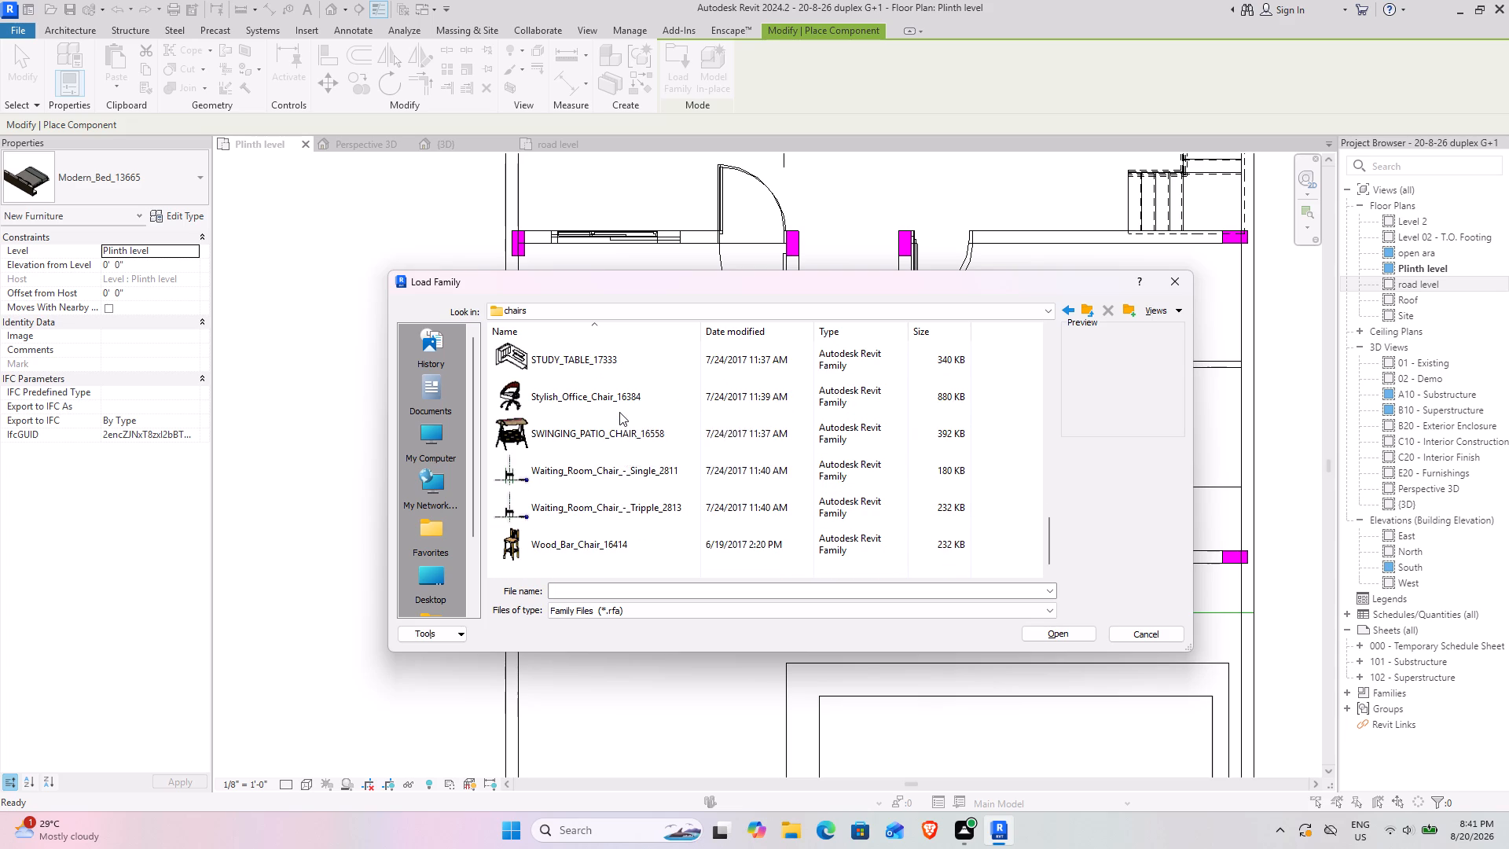
{"action": "left_click", "coordinate": [1075, 312]}
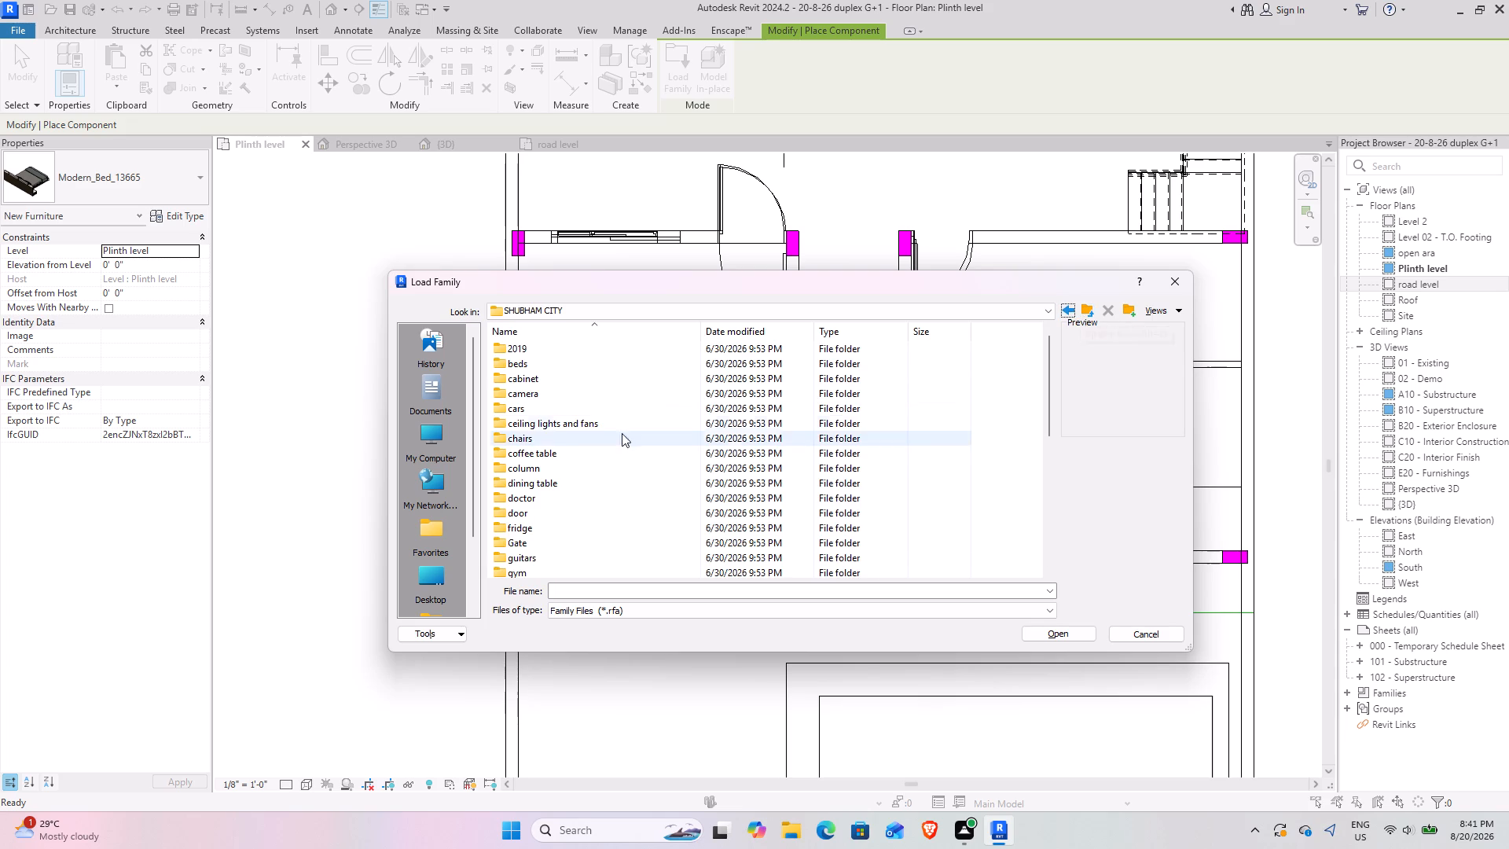
Load the sectional_sofa_6482 family from the library's sofa folder.
{"action": "scroll", "coordinate": [619, 424], "scroll_direction": "down", "scroll_amount": 3}
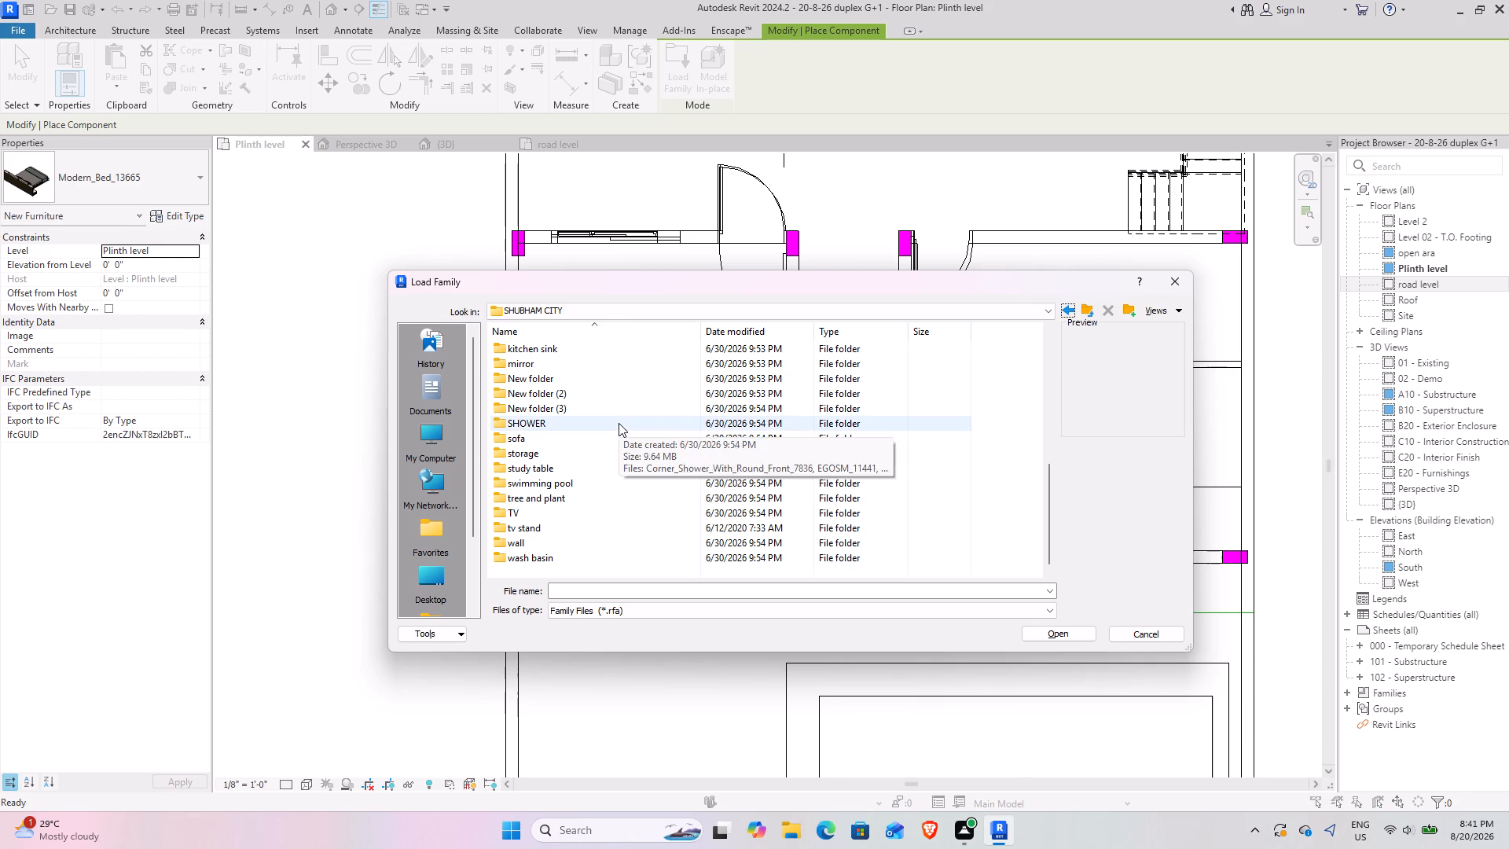
{"action": "scroll", "coordinate": [619, 423], "scroll_direction": "down", "scroll_amount": 1}
{"action": "double_click", "coordinate": [541, 443]}
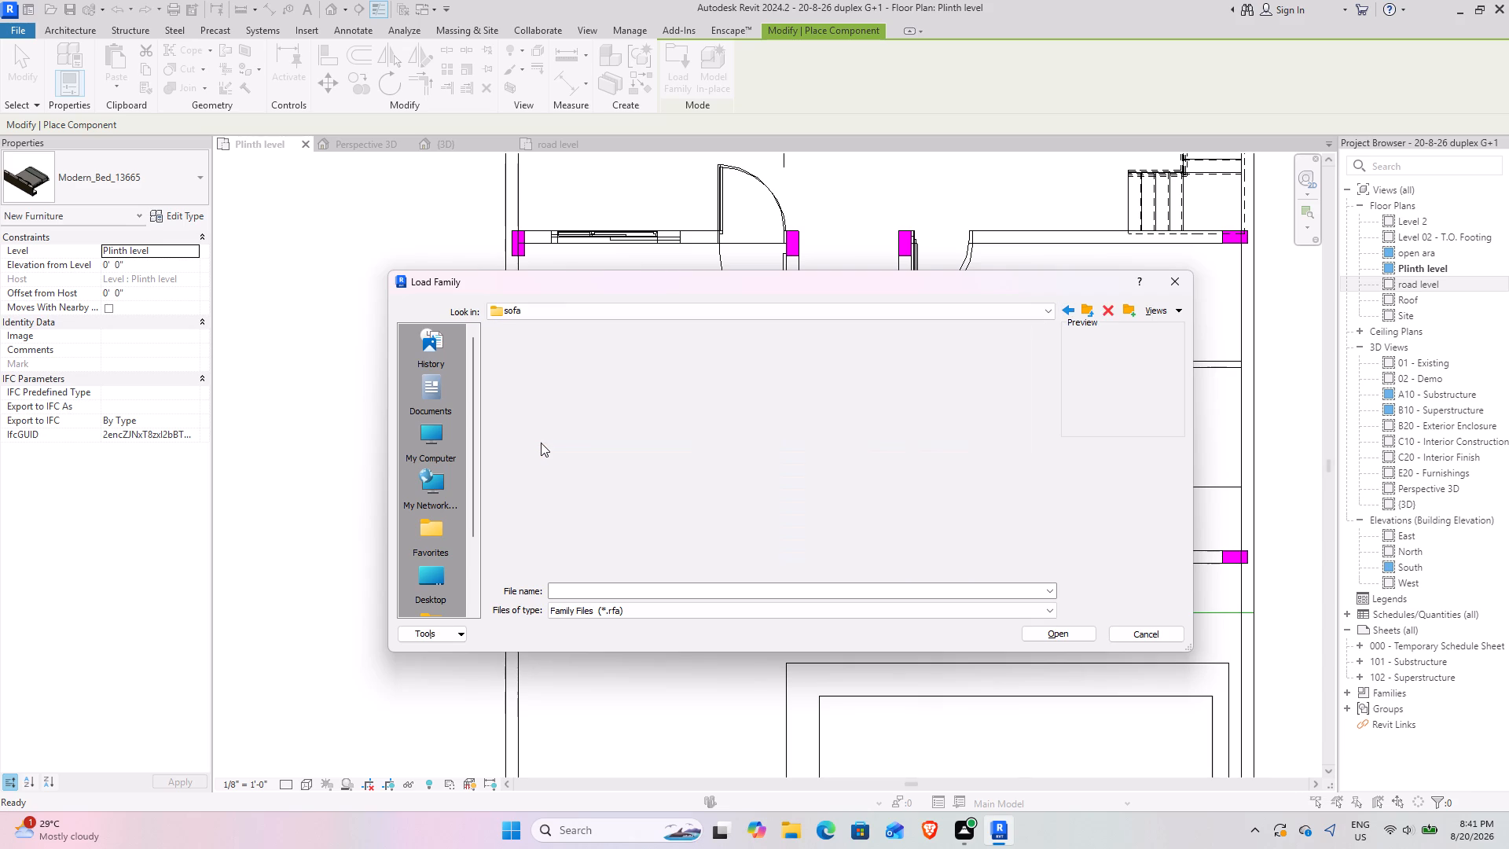
{"action": "scroll", "coordinate": [586, 388], "scroll_direction": "up", "scroll_amount": 3, "text": "ctrl"}
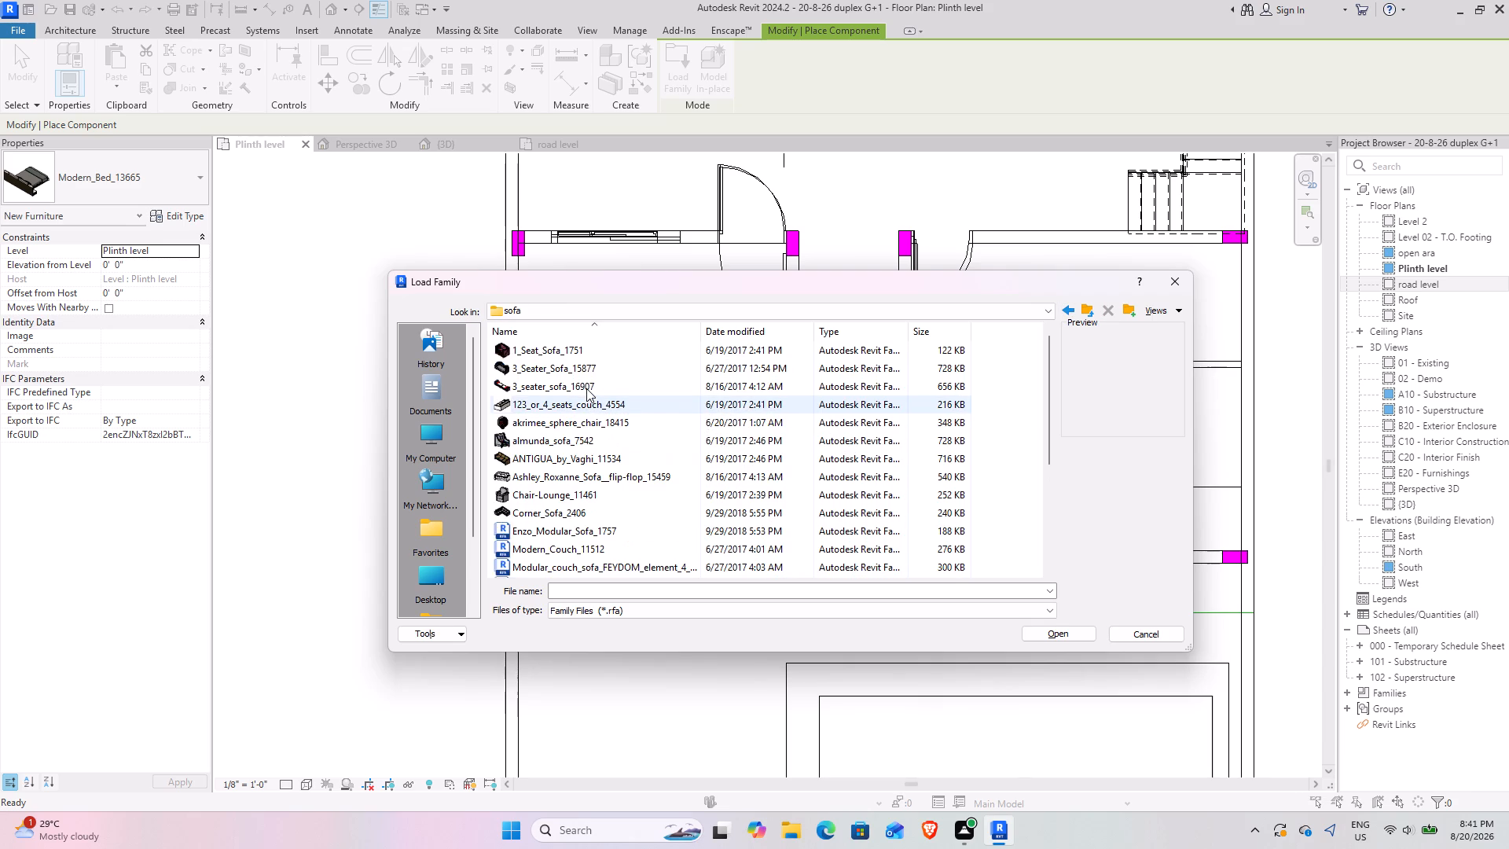
{"action": "scroll", "coordinate": [586, 388], "scroll_direction": "up", "scroll_amount": 7, "text": "ctrl"}
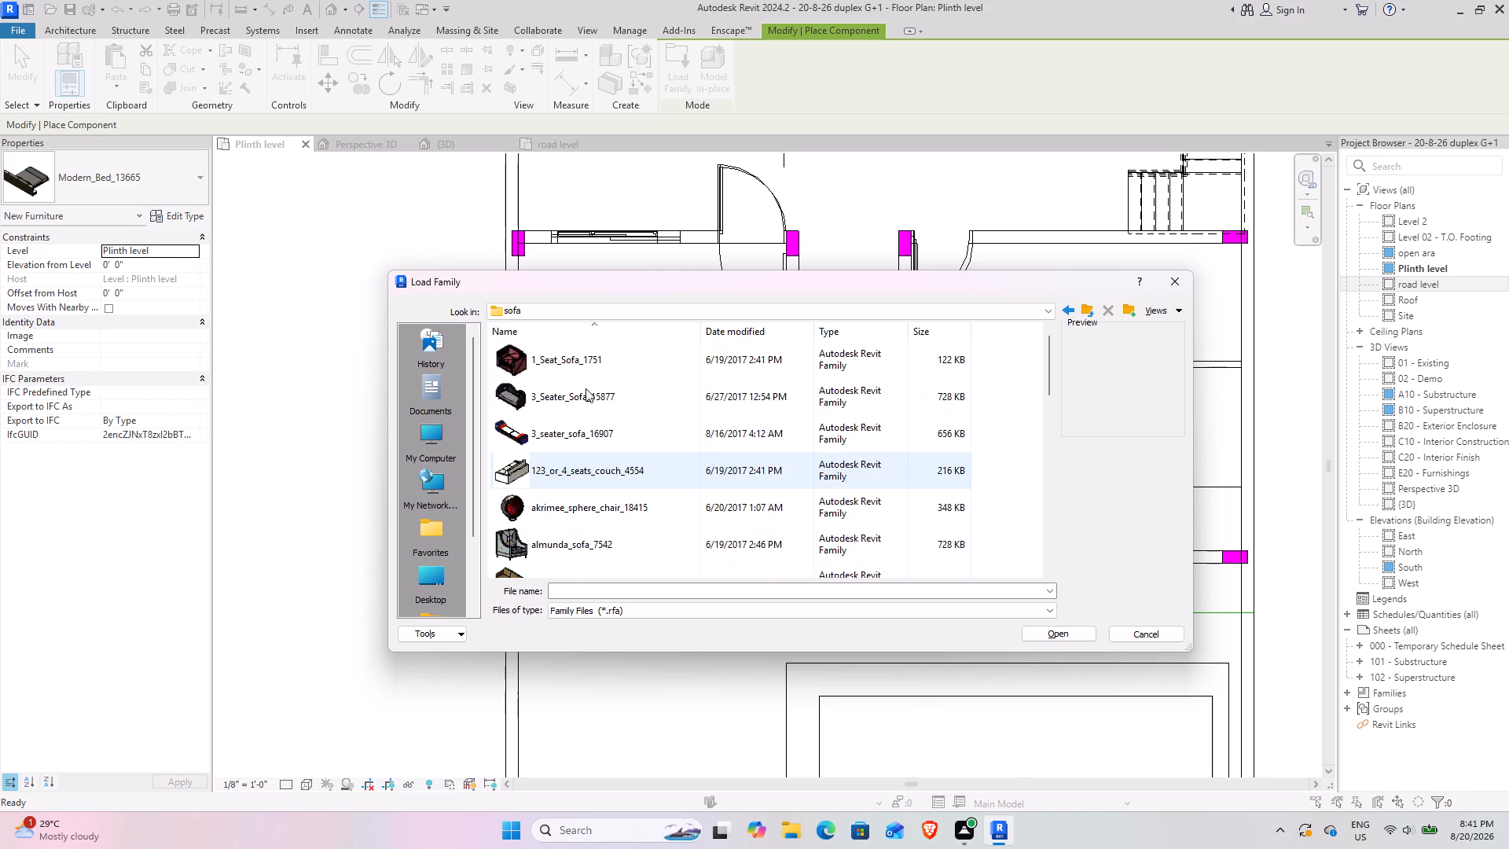
{"action": "scroll", "coordinate": [586, 388], "scroll_direction": "up", "scroll_amount": 1, "text": "ctrl"}
{"action": "scroll", "coordinate": [602, 400], "scroll_direction": "down", "scroll_amount": 3}
{"action": "scroll", "coordinate": [602, 400], "scroll_direction": "up", "scroll_amount": 1}
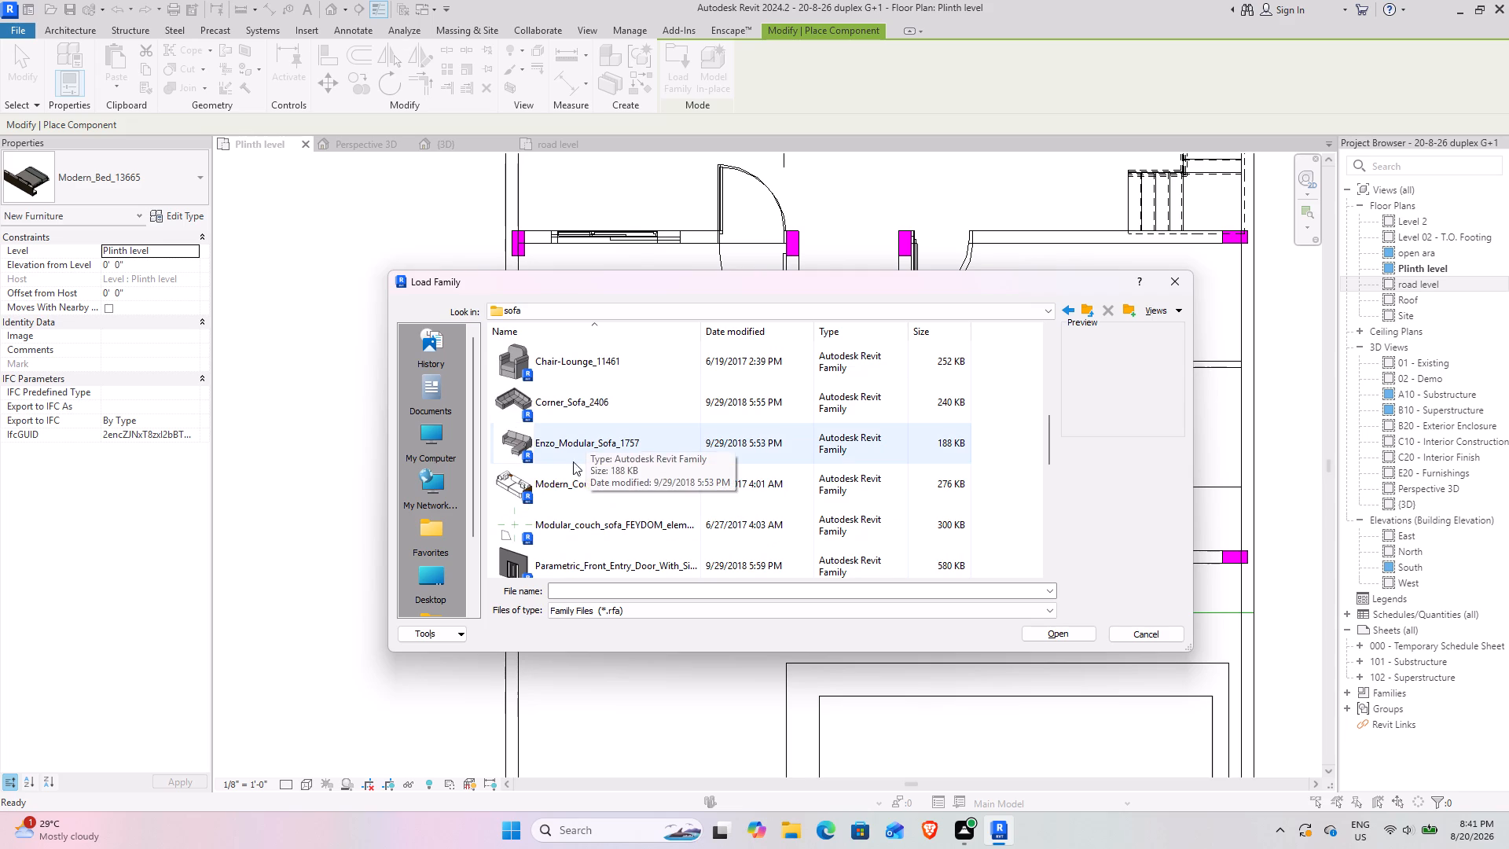
{"action": "scroll", "coordinate": [571, 439], "scroll_direction": "up", "scroll_amount": 2}
{"action": "scroll", "coordinate": [571, 439], "scroll_direction": "down", "scroll_amount": 2}
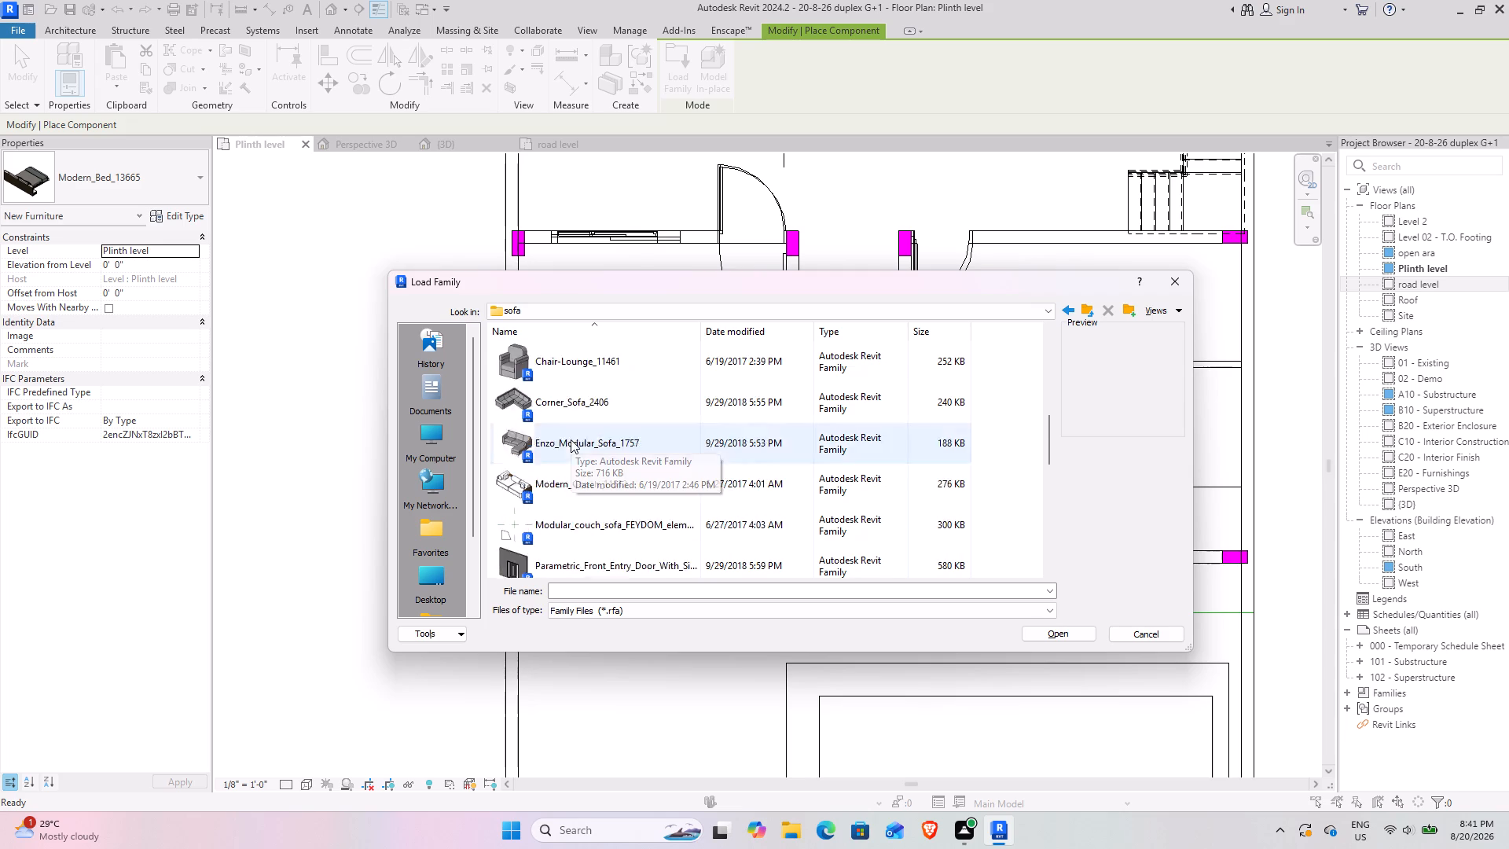
{"action": "scroll", "coordinate": [571, 439], "scroll_direction": "down", "scroll_amount": 1}
{"action": "scroll", "coordinate": [571, 439], "scroll_direction": "up", "scroll_amount": 1, "text": "ctrl"}
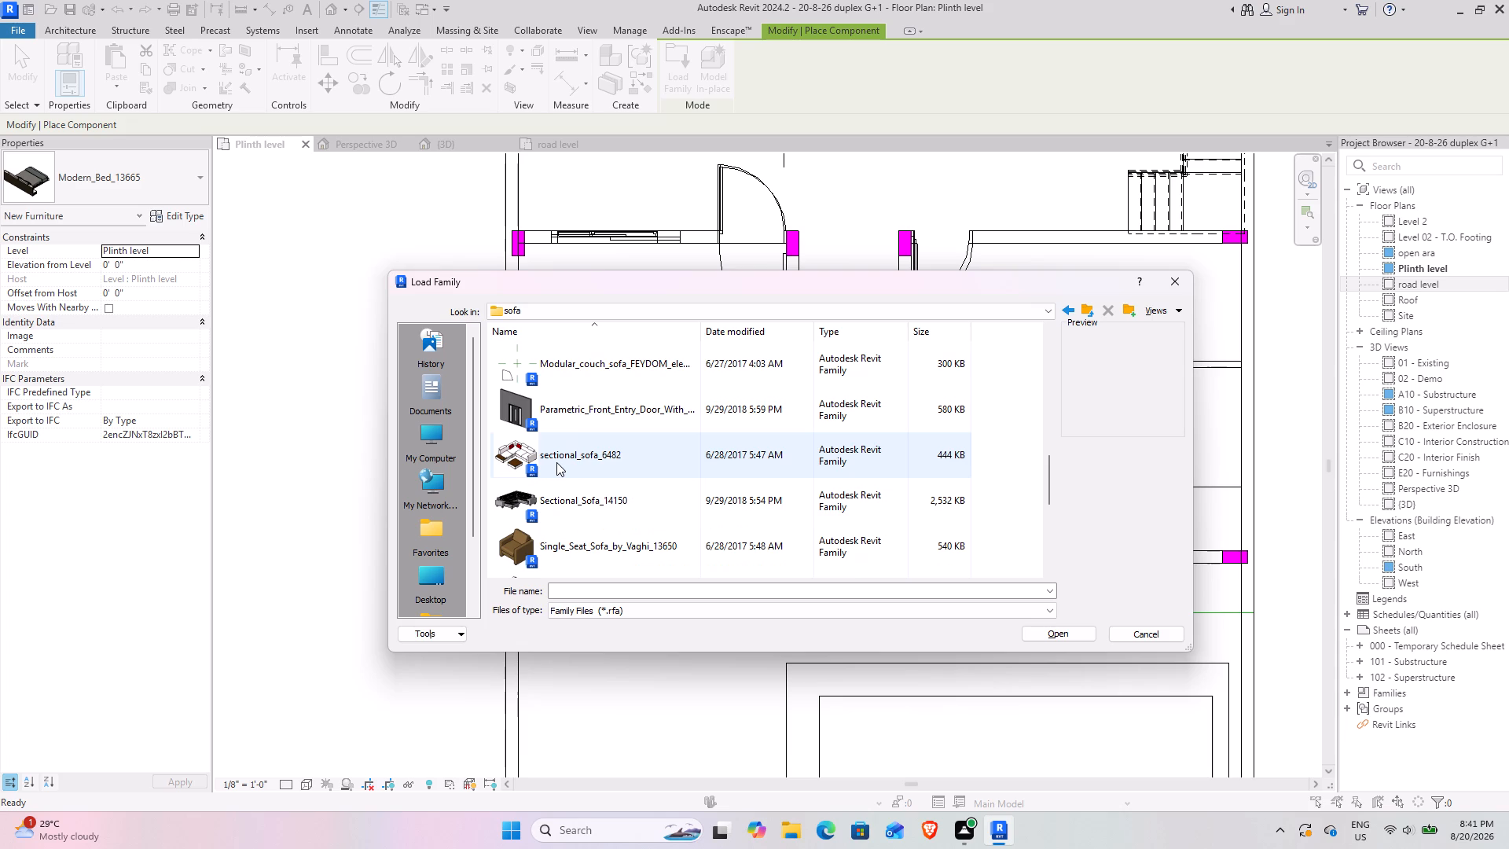
{"action": "left_click", "coordinate": [556, 461]}
{"action": "left_click", "coordinate": [1067, 638]}
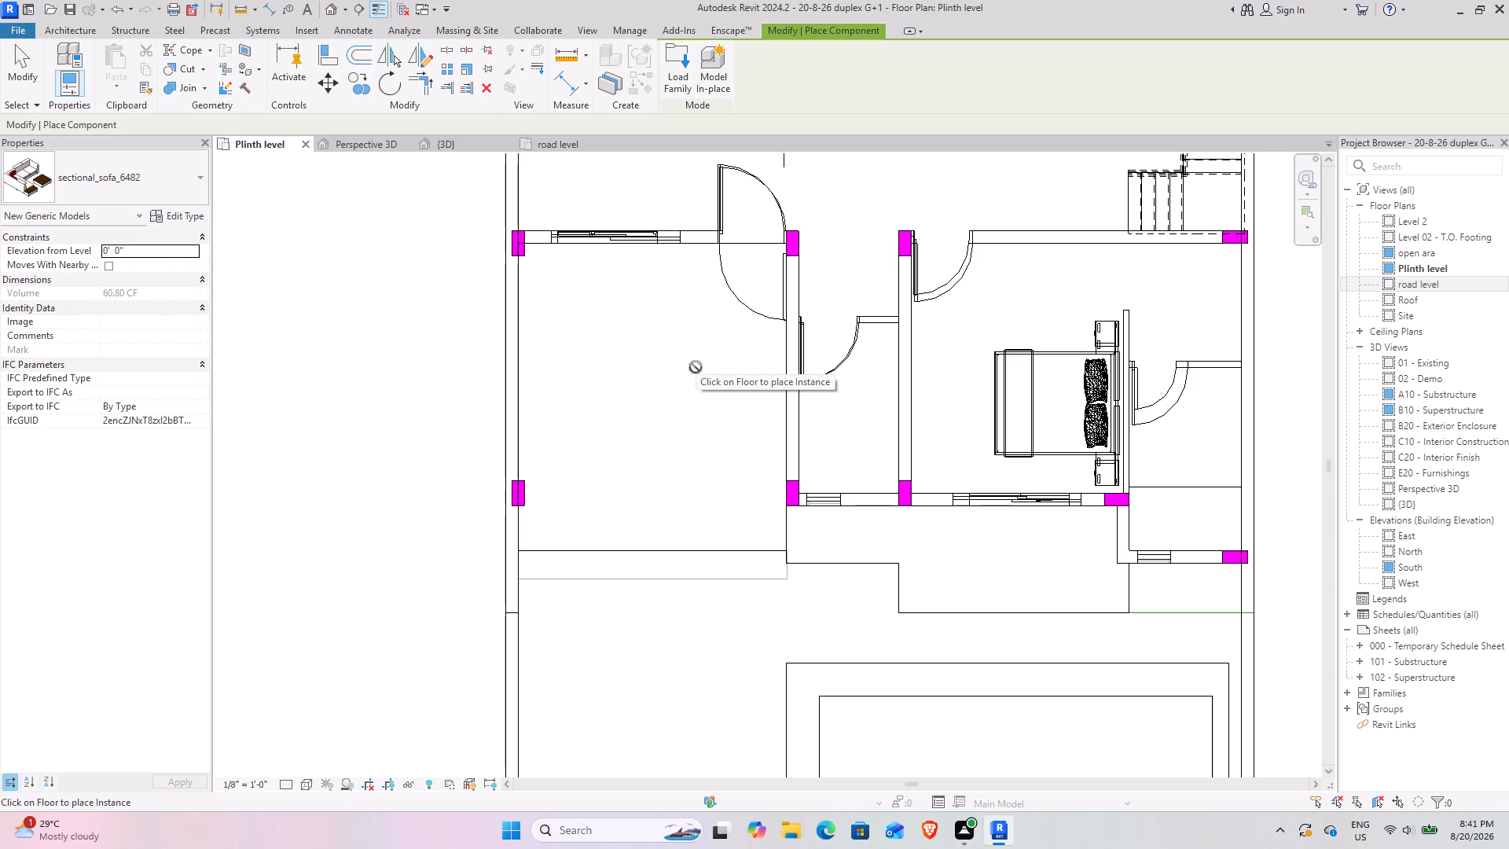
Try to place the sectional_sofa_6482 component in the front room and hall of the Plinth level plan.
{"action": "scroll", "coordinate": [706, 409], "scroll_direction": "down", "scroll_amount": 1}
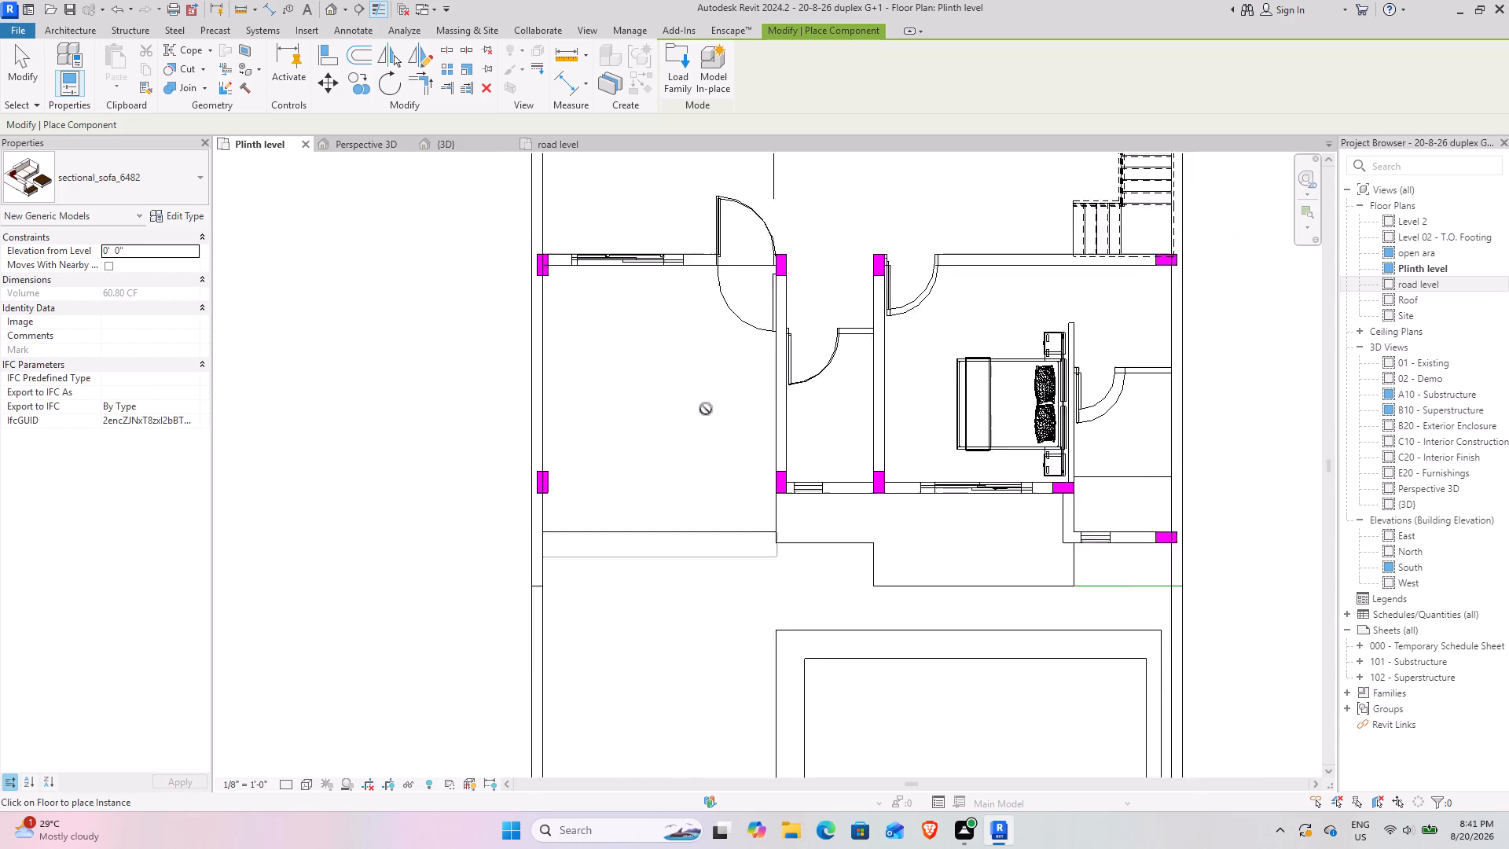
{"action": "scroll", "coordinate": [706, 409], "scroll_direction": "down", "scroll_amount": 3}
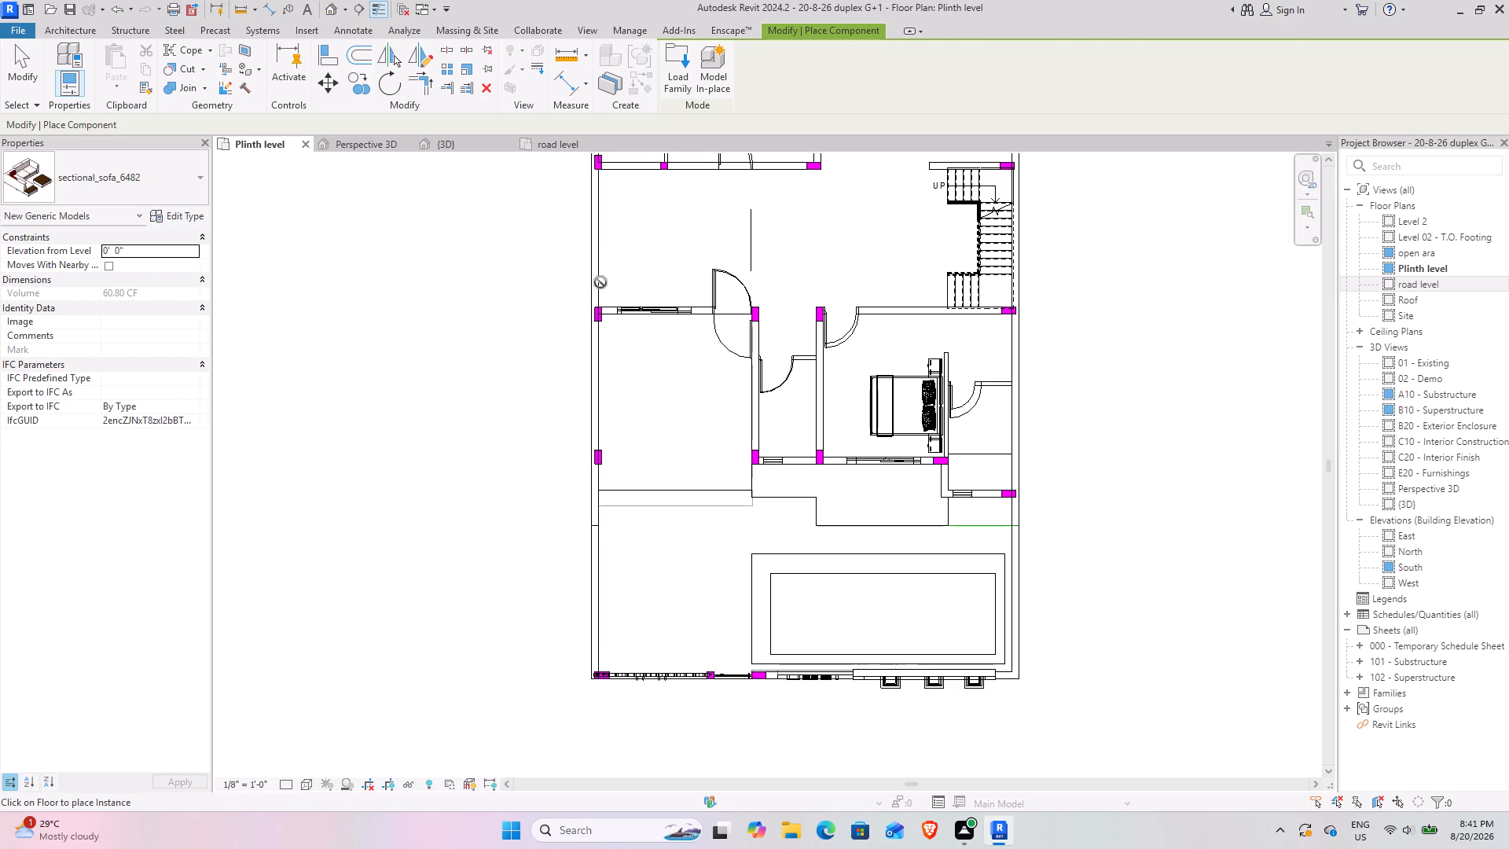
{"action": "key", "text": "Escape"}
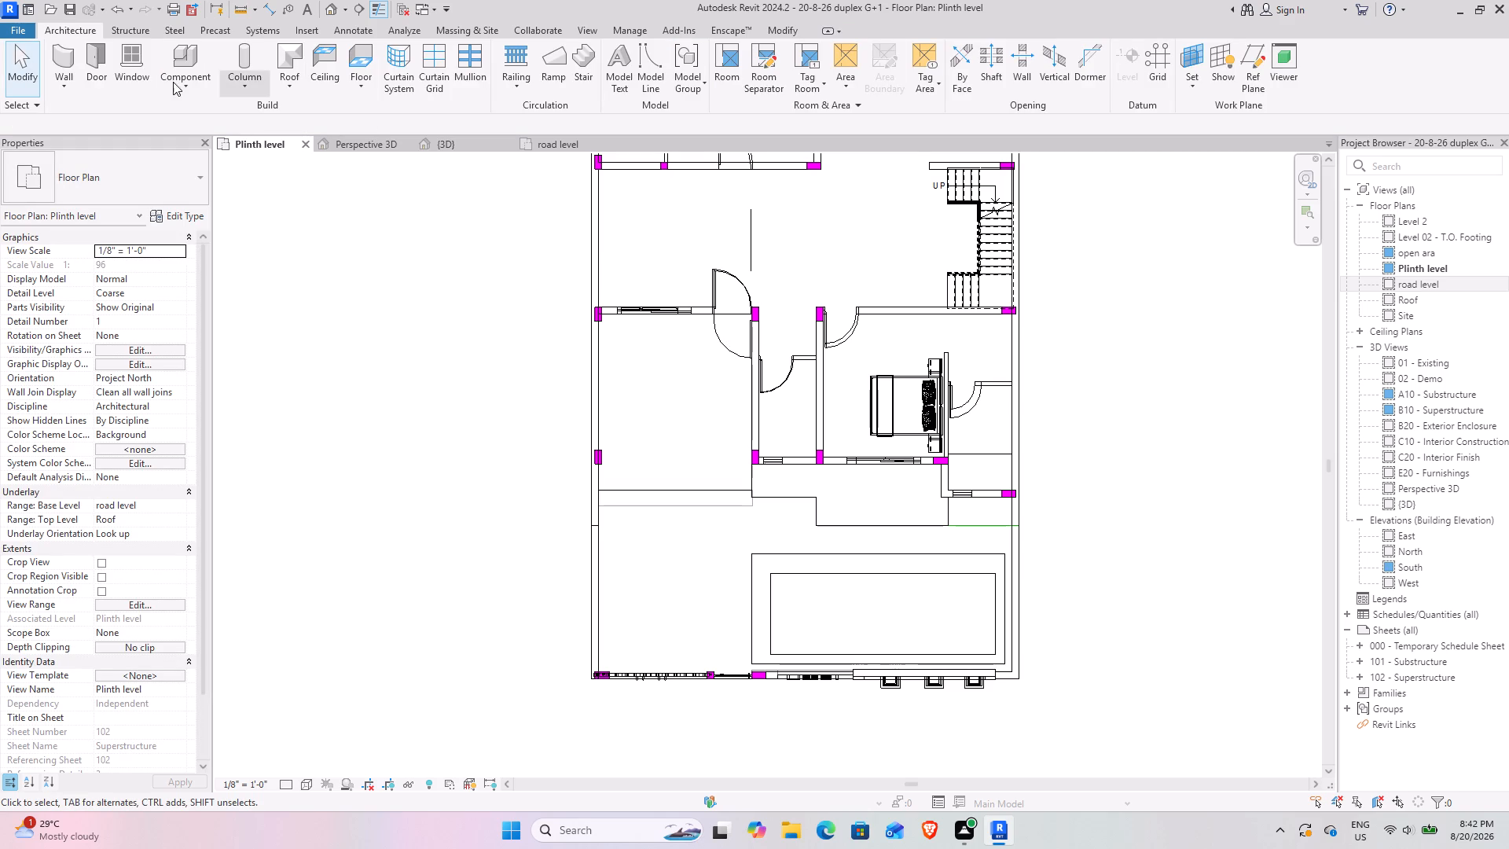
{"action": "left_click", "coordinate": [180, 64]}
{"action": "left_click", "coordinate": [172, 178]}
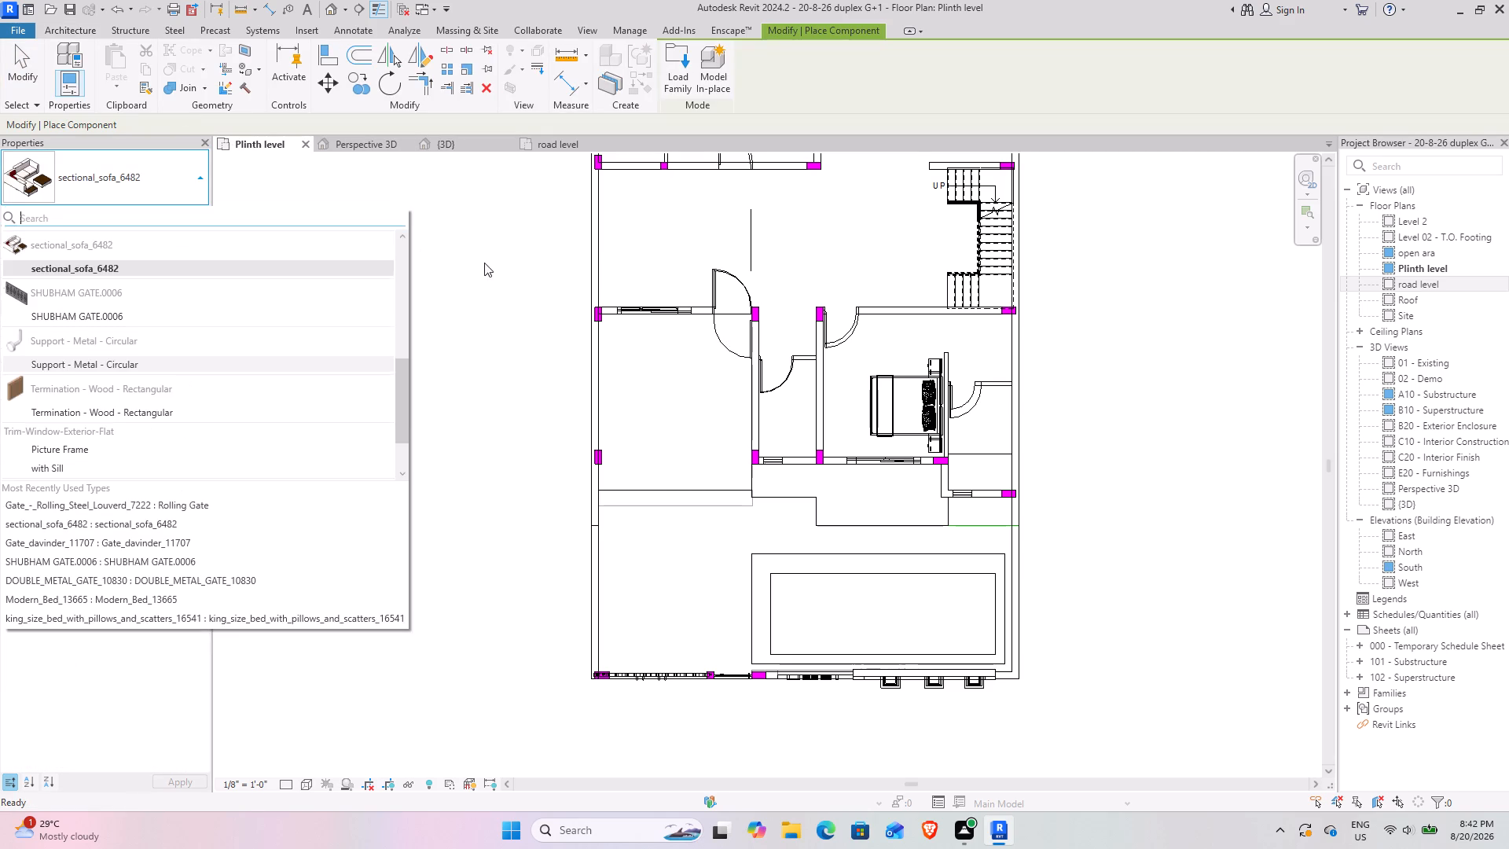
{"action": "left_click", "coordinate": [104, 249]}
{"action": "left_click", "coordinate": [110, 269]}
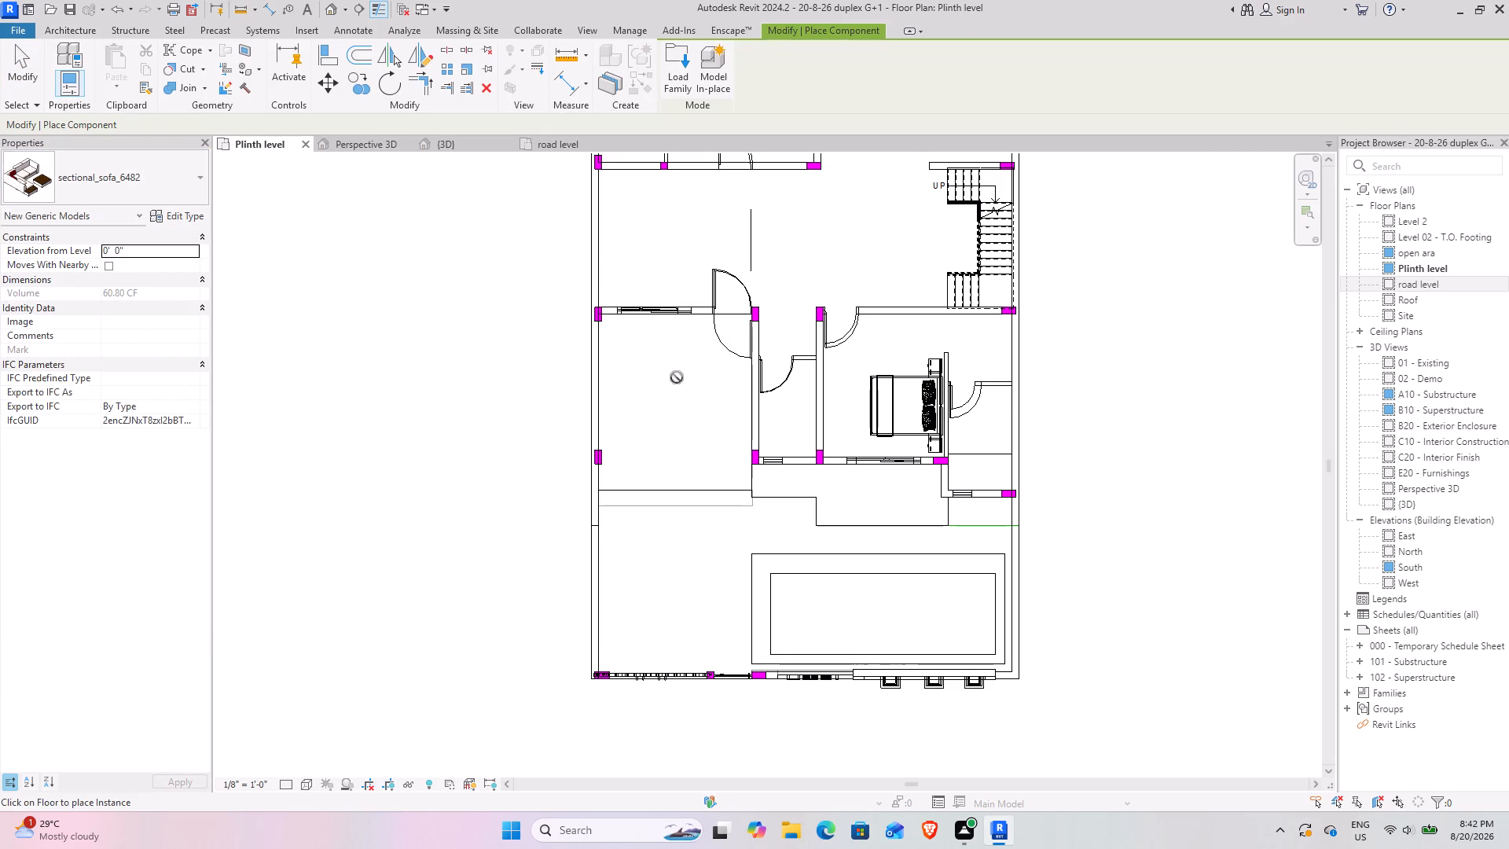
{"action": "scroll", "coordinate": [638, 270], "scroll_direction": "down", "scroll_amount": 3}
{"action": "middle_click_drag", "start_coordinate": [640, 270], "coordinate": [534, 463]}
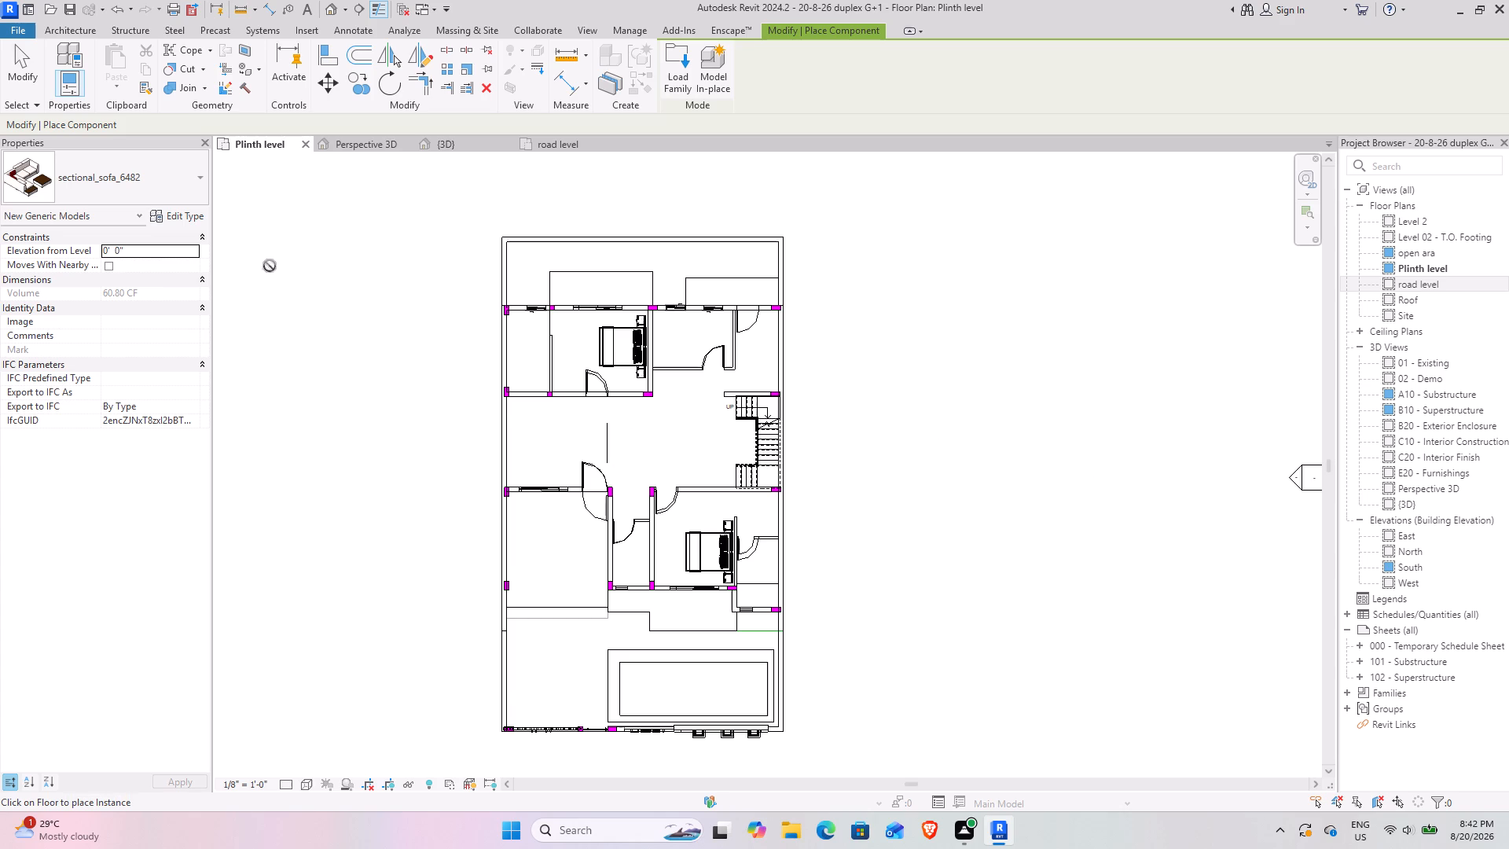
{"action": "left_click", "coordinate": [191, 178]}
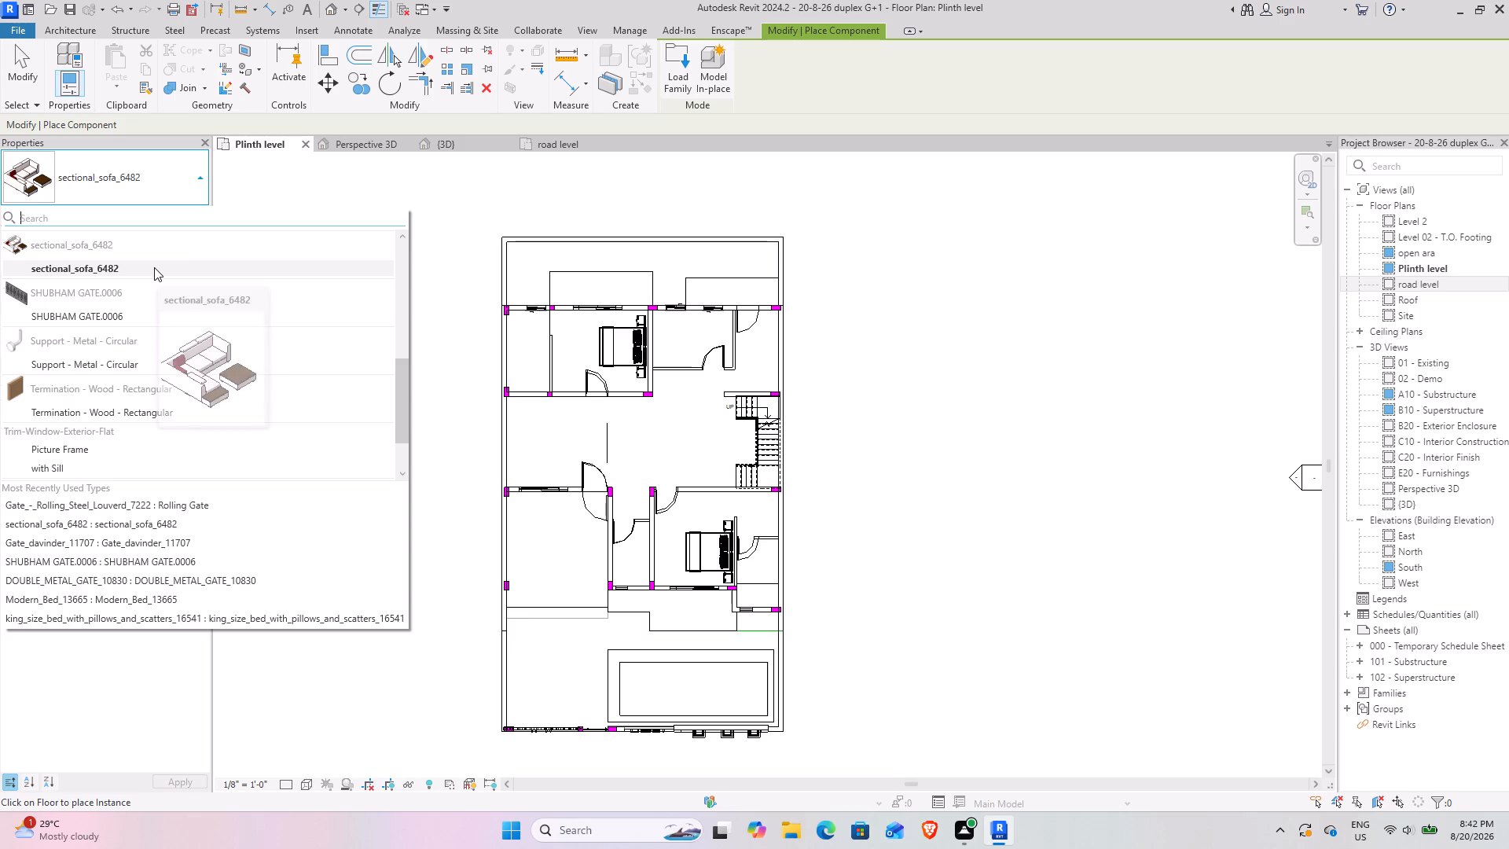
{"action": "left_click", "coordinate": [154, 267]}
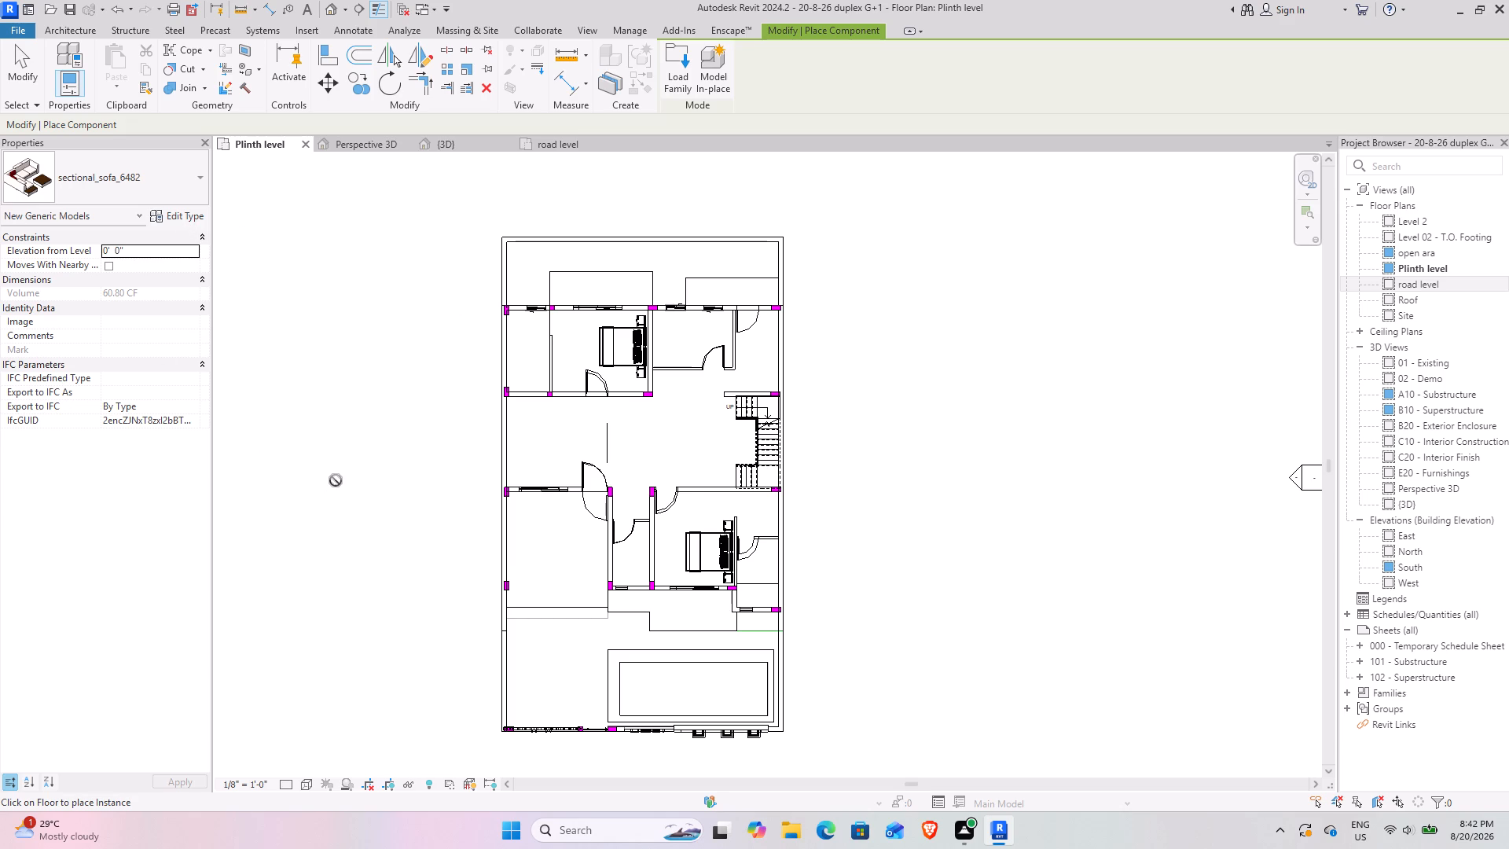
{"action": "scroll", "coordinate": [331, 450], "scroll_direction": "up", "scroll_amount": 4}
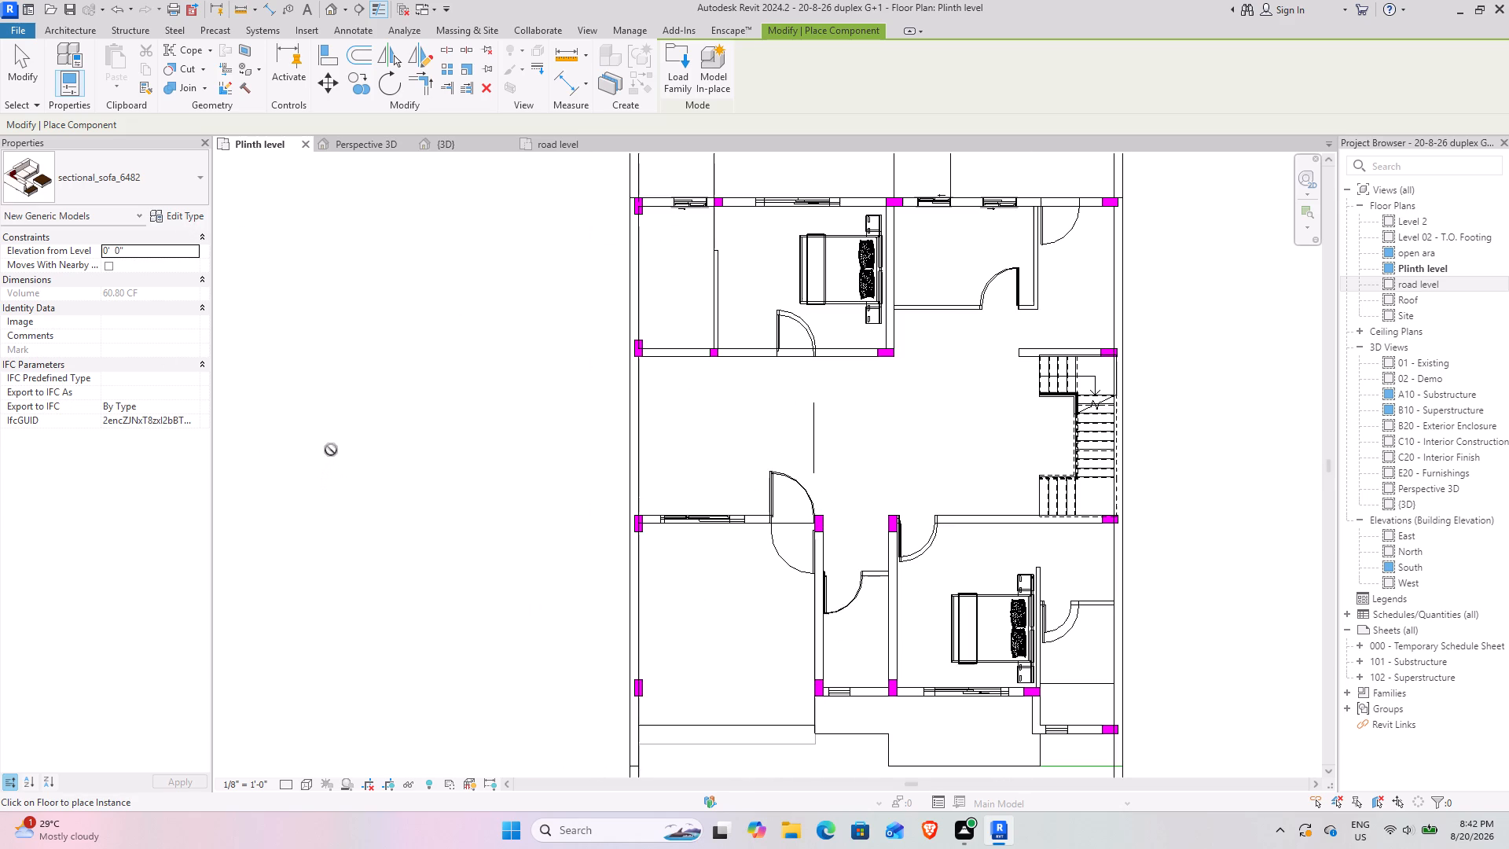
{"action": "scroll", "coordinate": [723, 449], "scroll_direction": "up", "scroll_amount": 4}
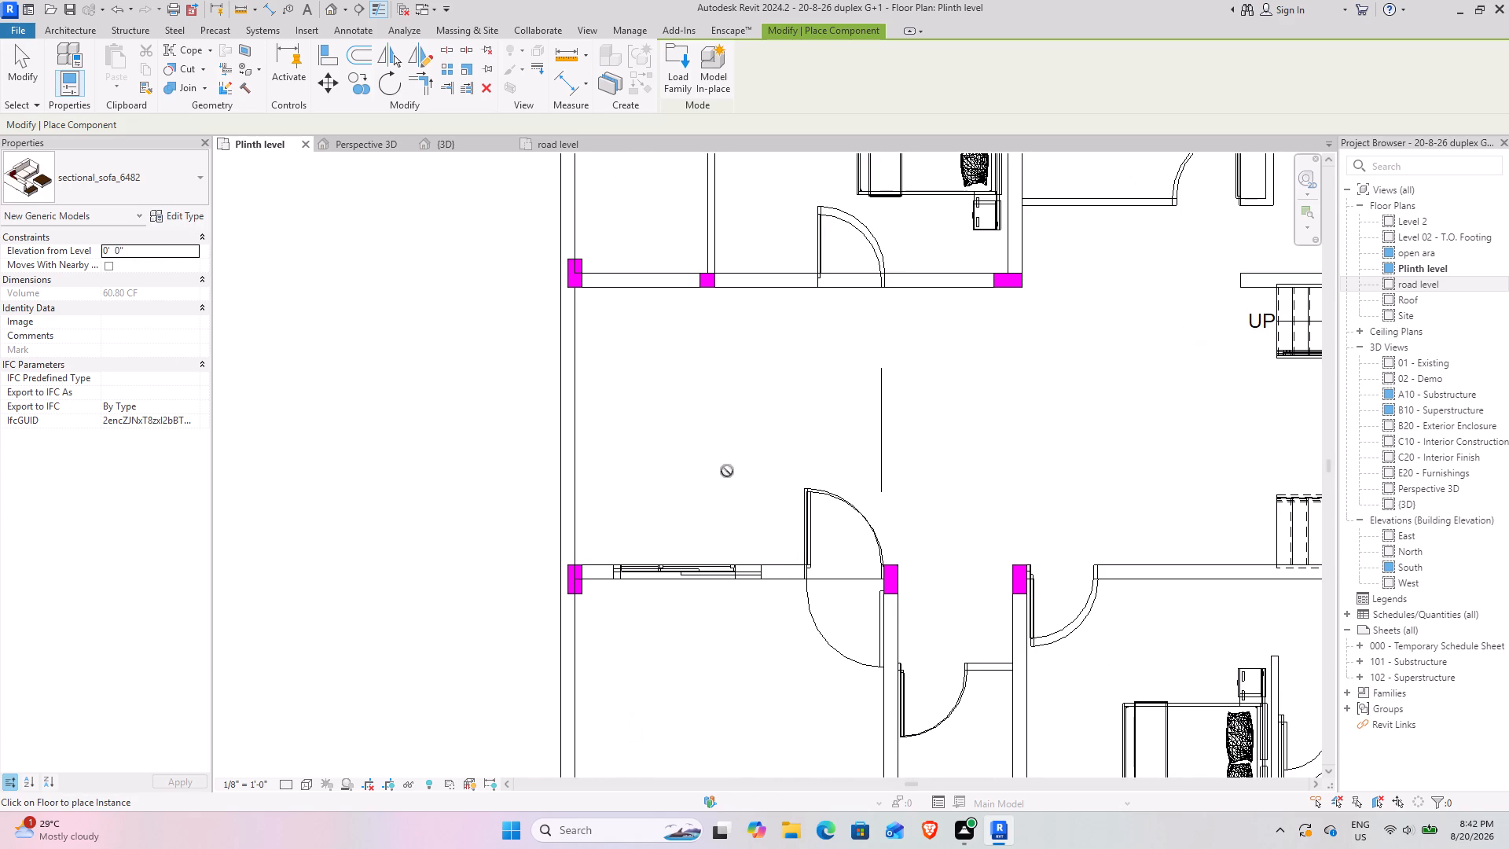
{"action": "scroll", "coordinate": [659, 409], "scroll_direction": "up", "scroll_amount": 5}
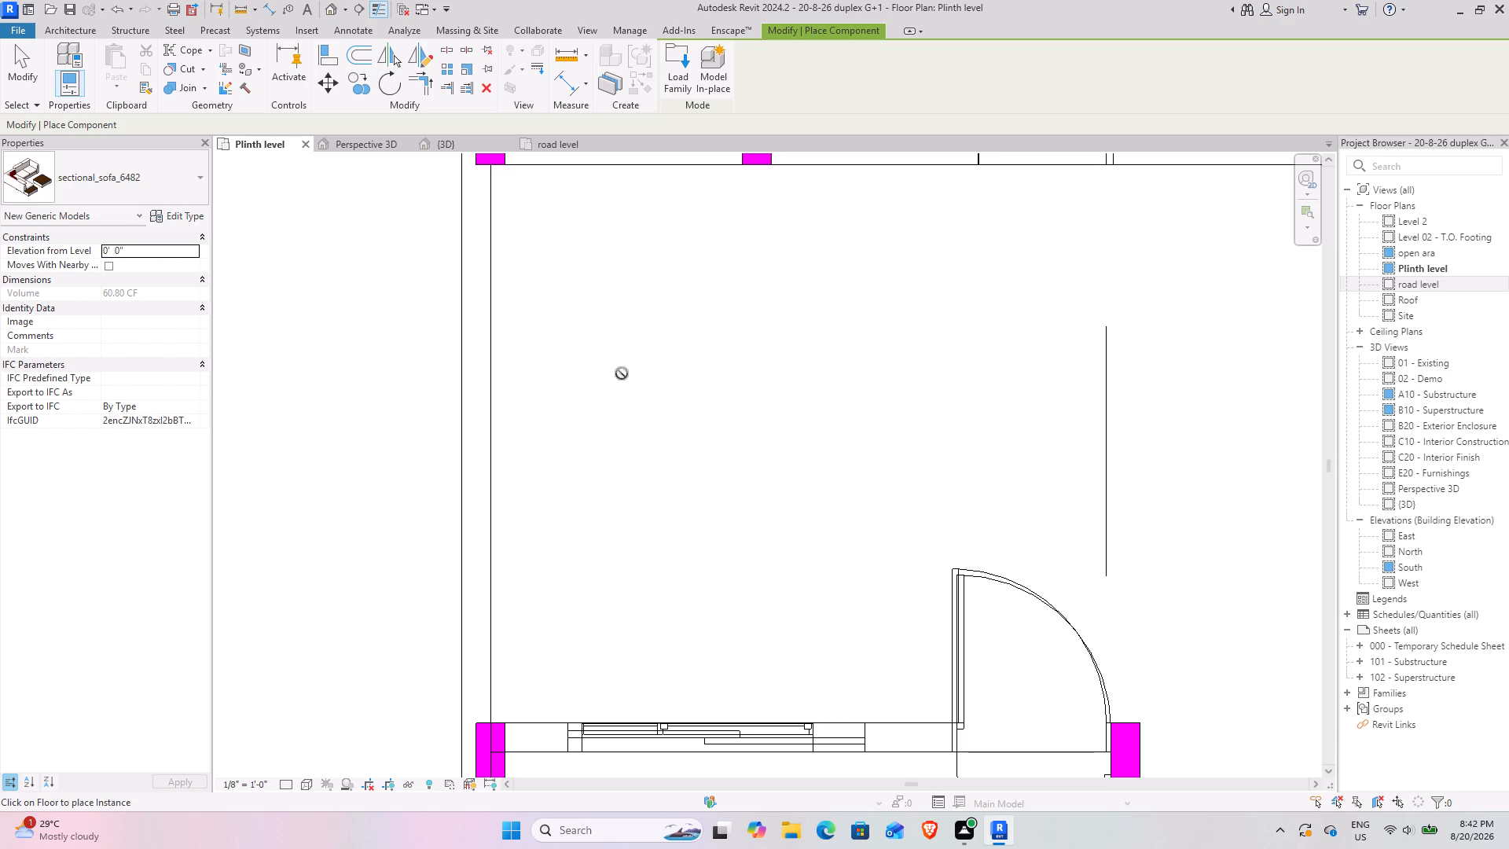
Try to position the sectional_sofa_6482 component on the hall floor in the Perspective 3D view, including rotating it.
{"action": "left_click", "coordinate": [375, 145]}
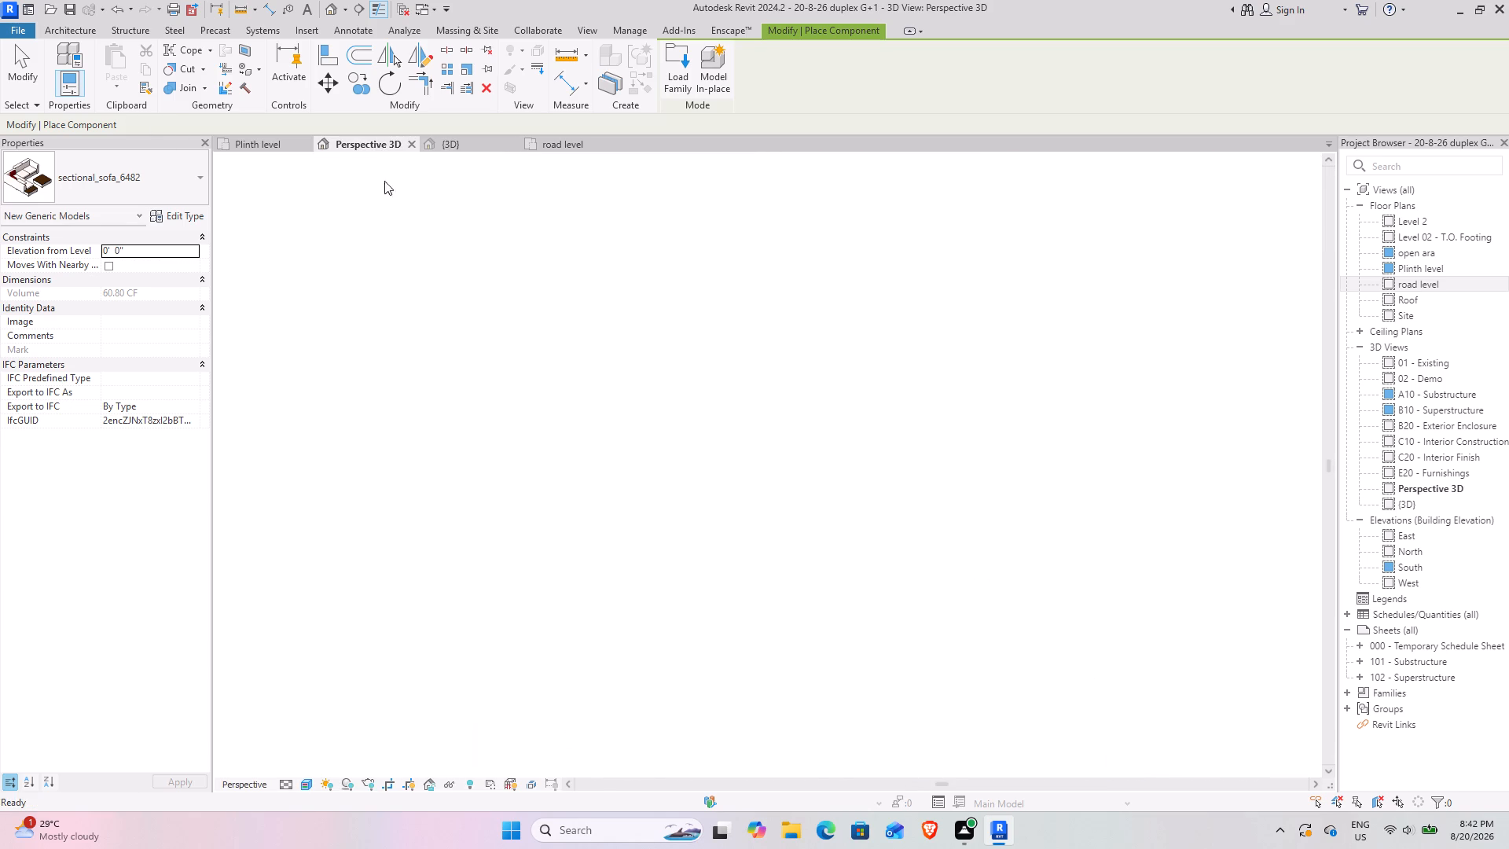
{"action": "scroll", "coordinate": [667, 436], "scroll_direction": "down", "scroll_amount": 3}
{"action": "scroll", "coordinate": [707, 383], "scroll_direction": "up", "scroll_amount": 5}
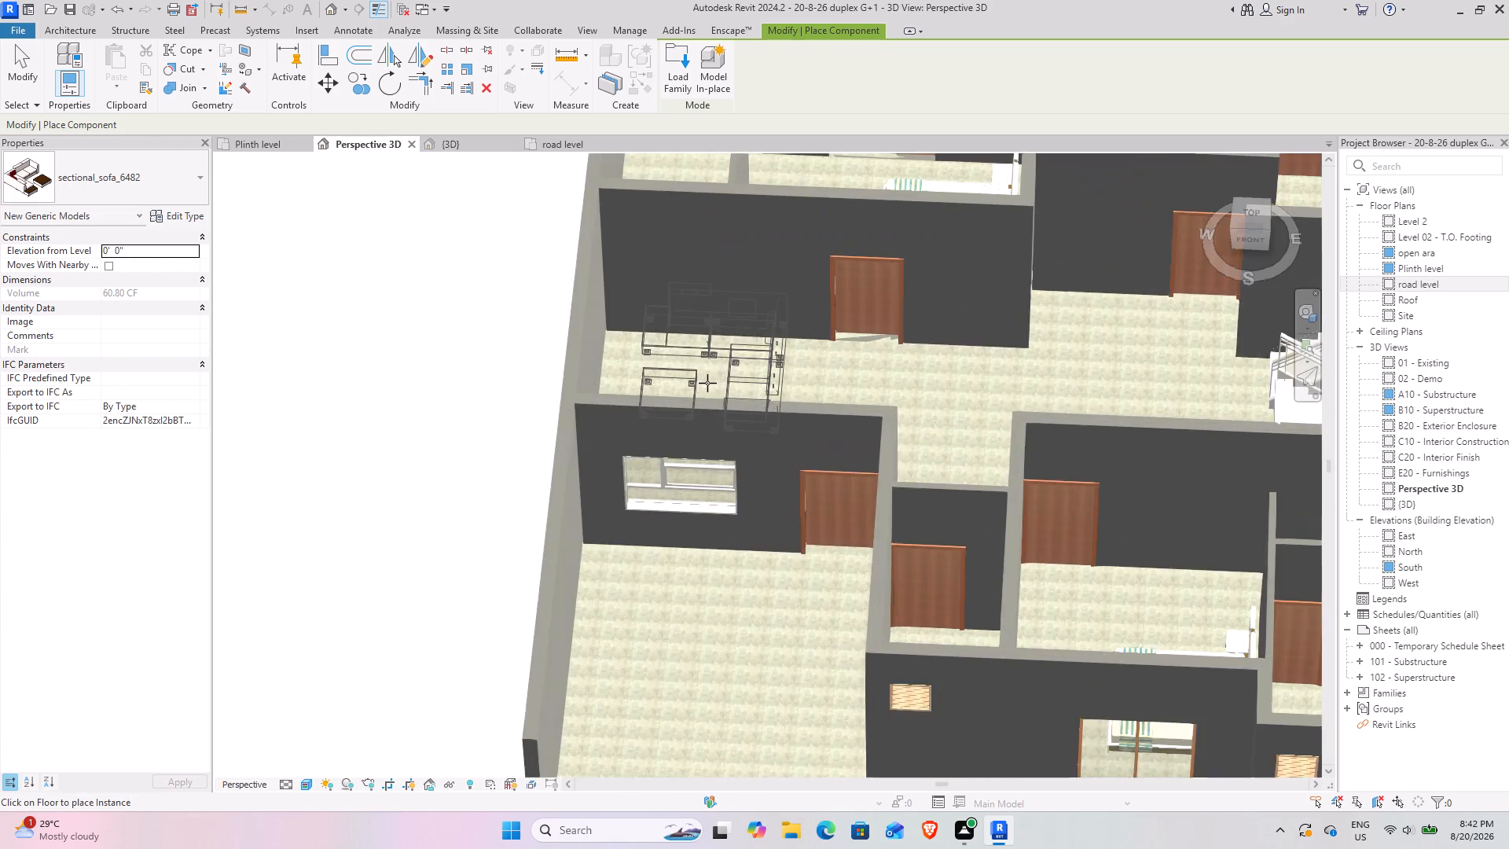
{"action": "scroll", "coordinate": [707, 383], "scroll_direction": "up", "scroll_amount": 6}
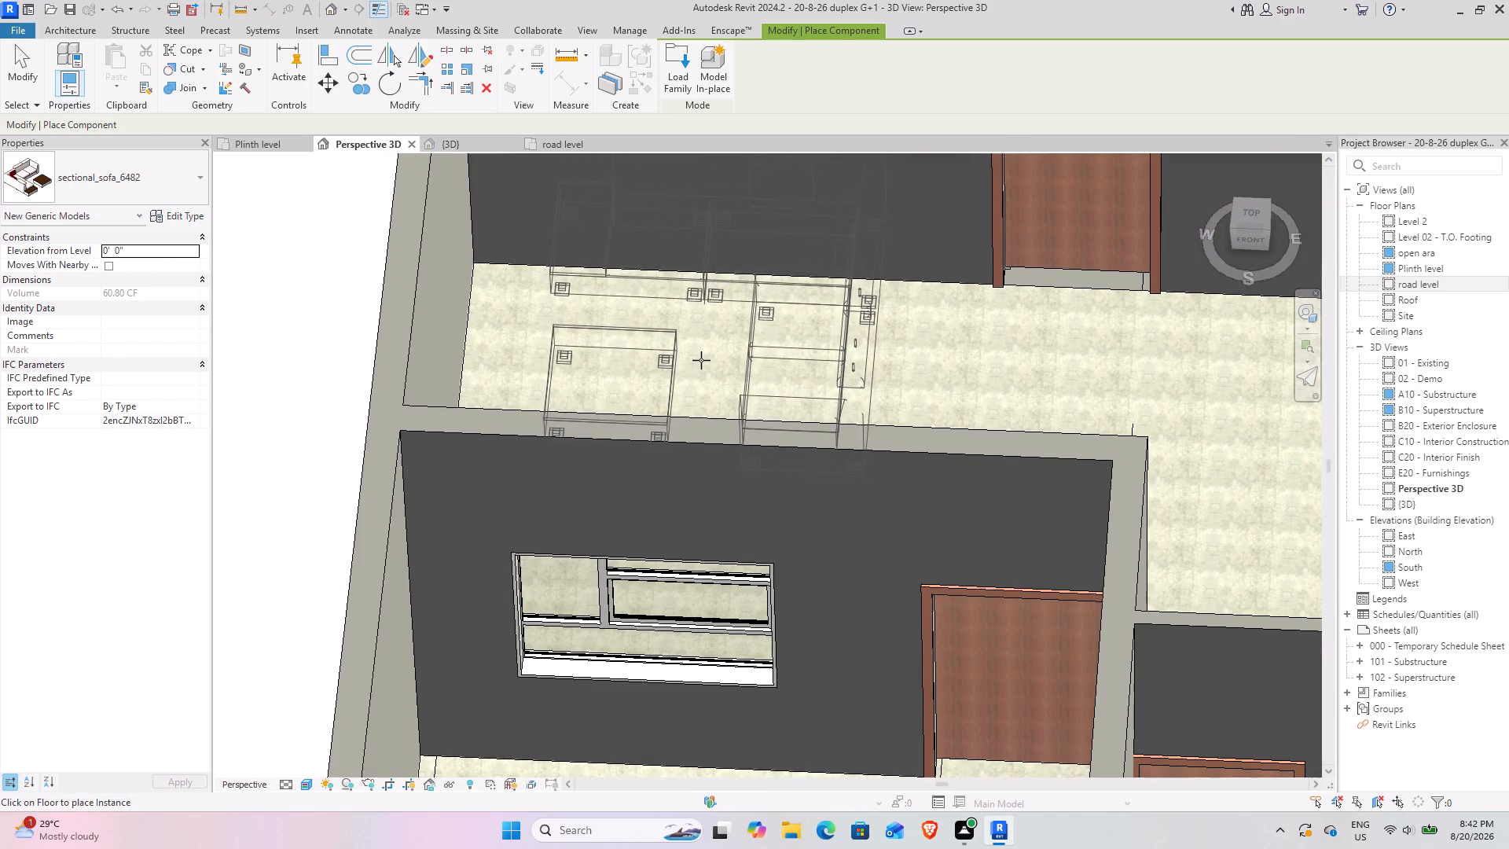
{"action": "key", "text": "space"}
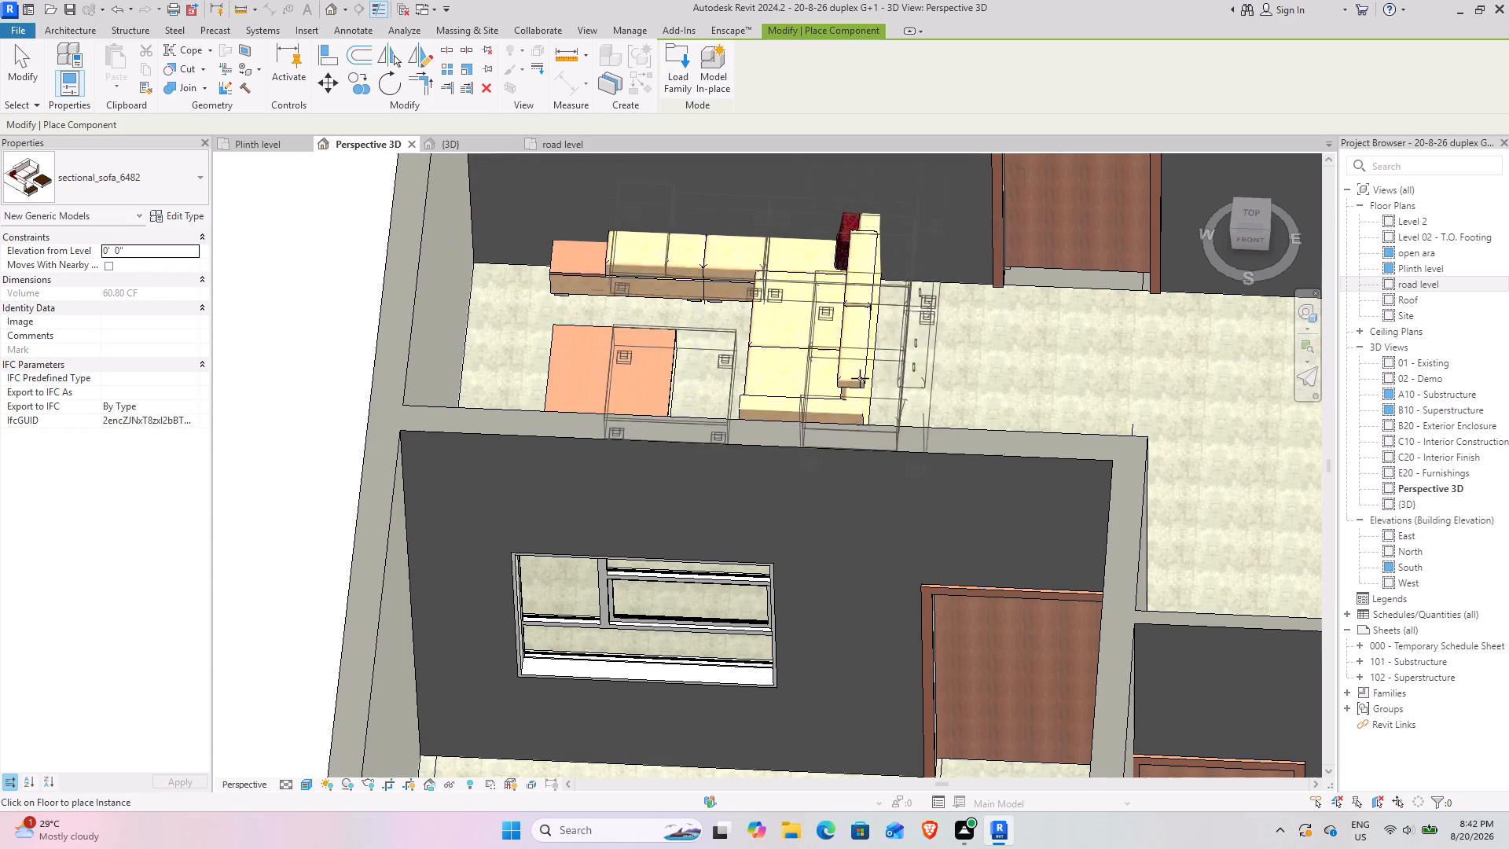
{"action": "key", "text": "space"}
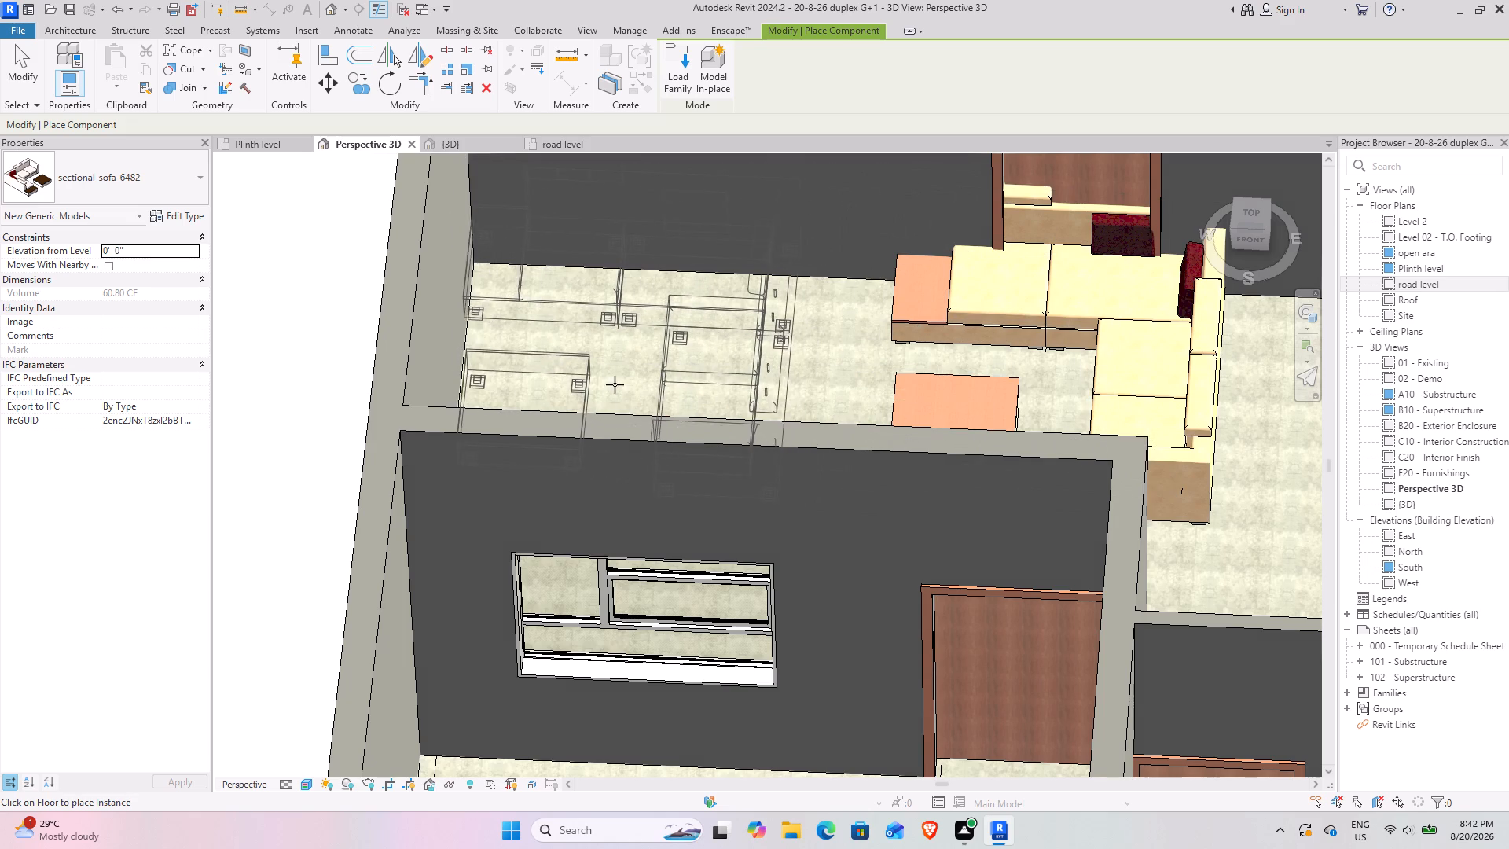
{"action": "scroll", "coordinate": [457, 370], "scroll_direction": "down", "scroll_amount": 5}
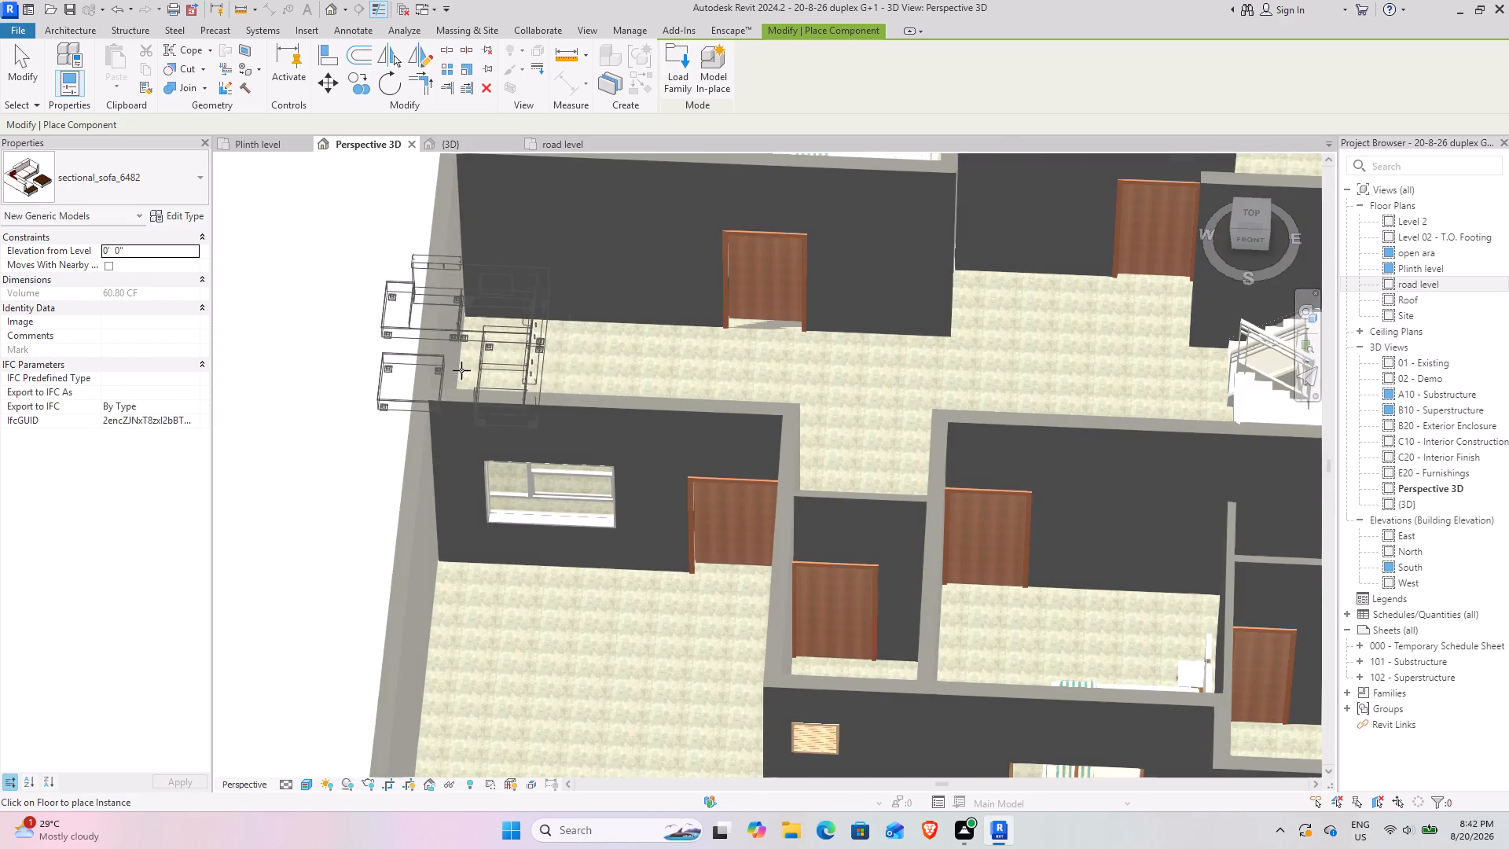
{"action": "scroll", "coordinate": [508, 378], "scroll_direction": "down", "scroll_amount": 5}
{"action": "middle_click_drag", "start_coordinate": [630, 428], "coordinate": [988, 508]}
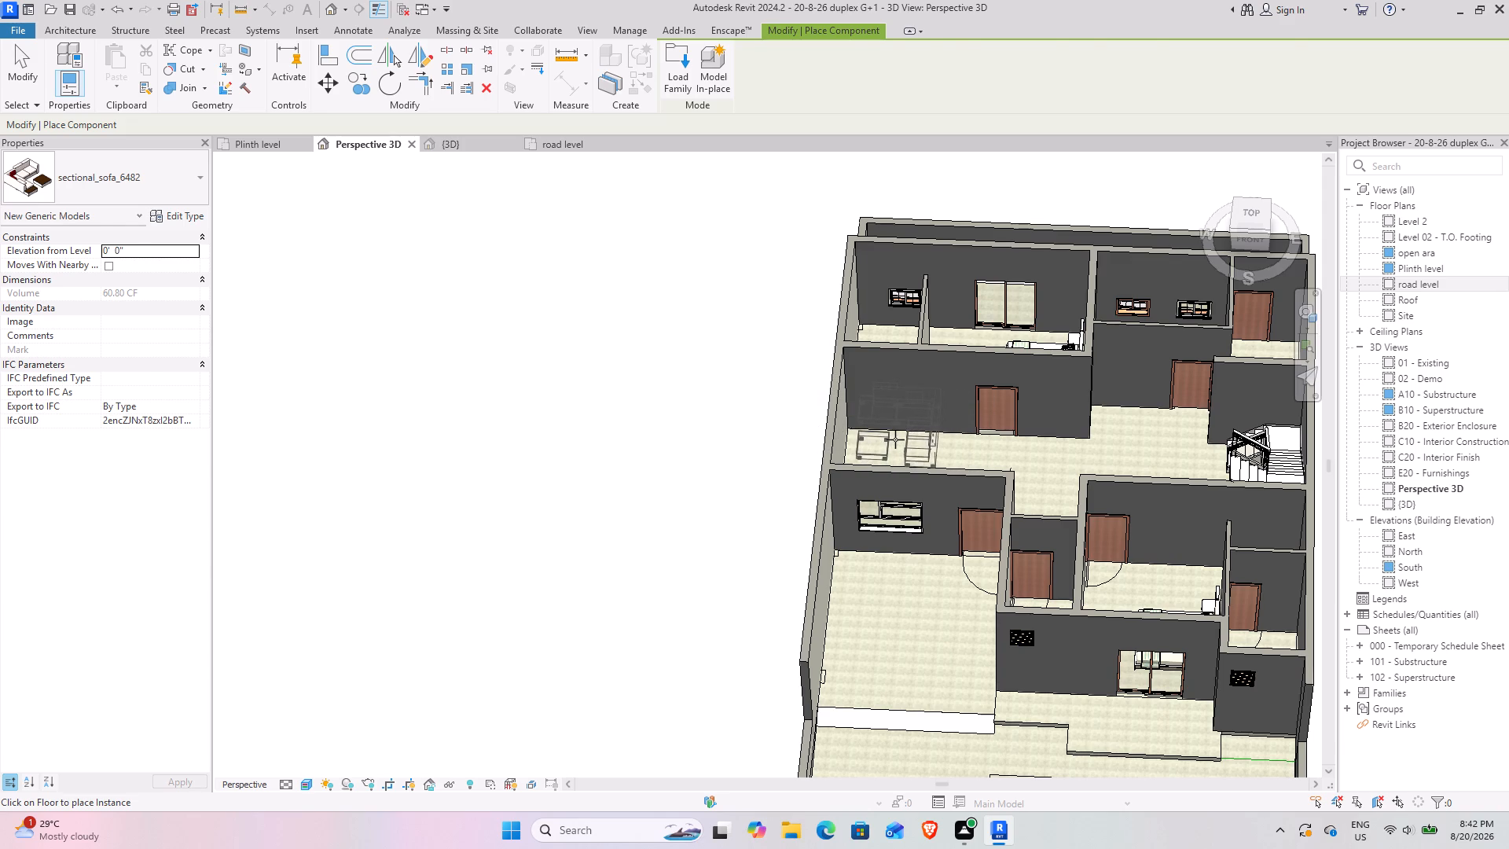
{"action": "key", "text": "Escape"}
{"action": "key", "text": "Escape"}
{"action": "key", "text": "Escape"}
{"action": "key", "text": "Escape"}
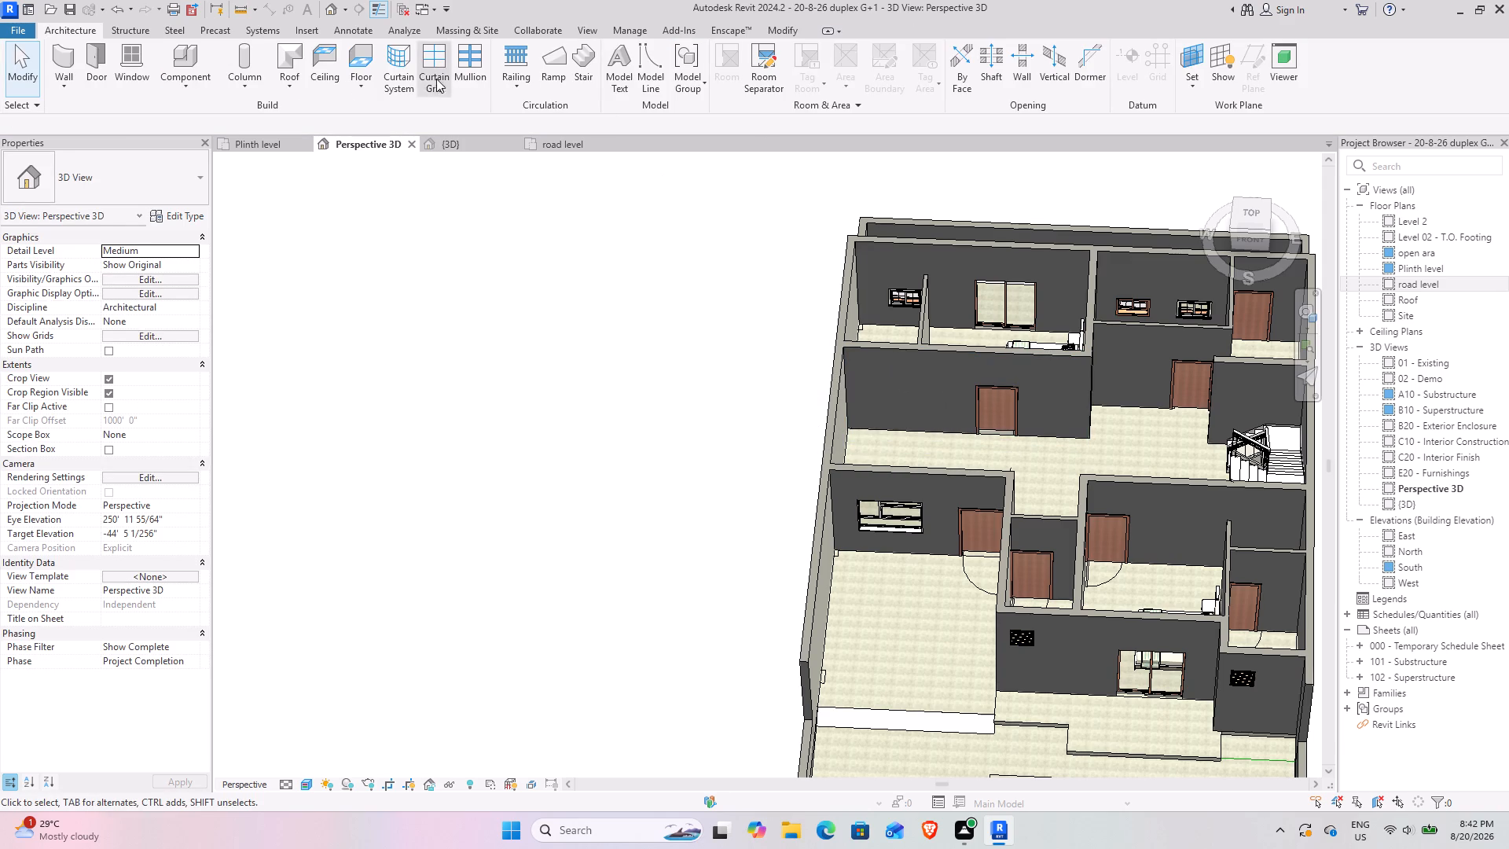
Load the Sofa_6855 family from the library's sofa folder for component placement.
{"action": "left_click", "coordinate": [172, 91]}
{"action": "left_click", "coordinate": [212, 110]}
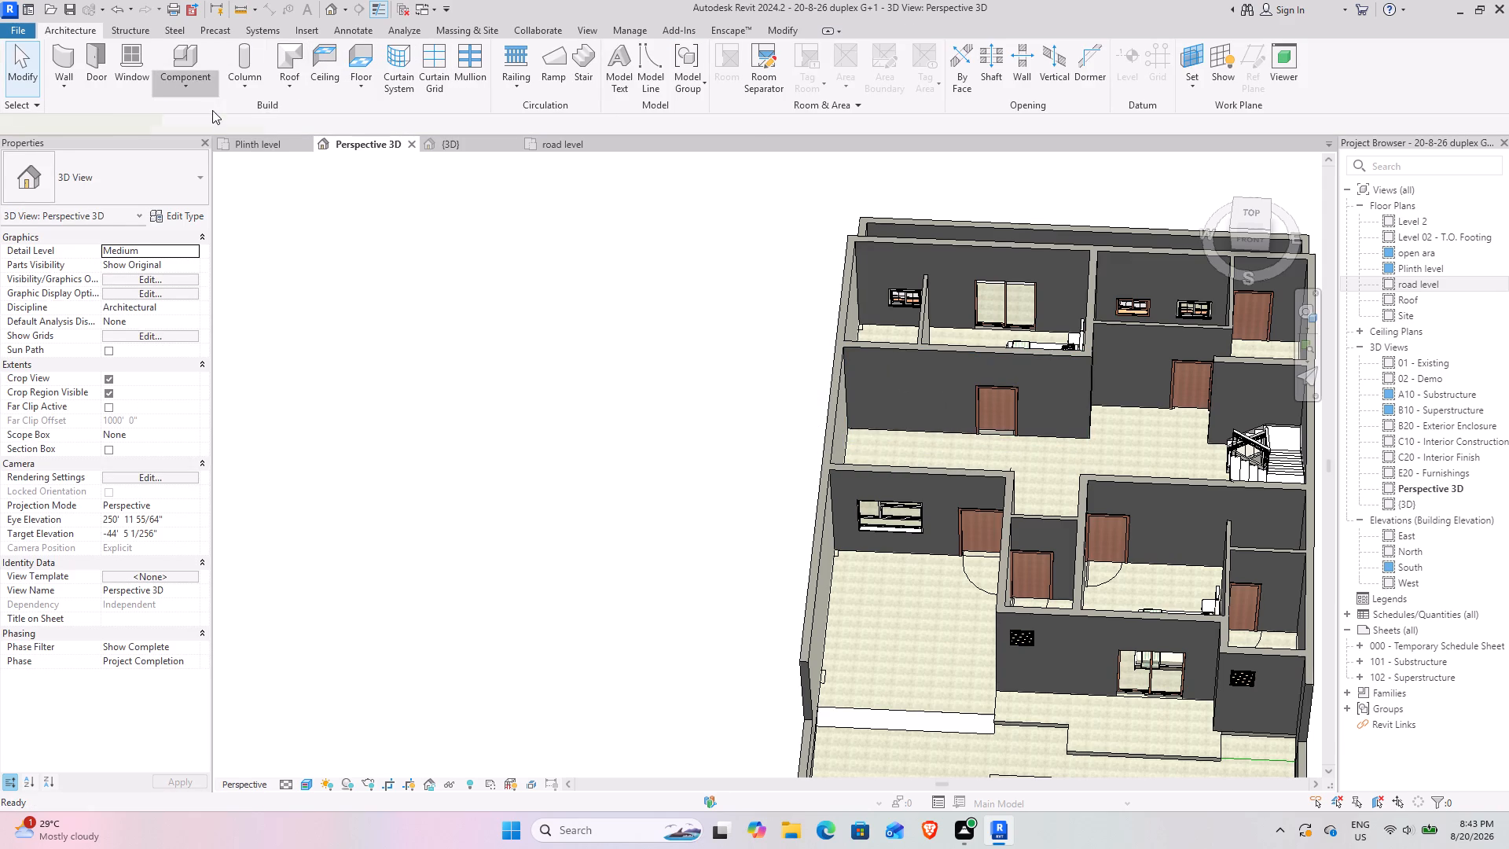
{"action": "left_click", "coordinate": [672, 71]}
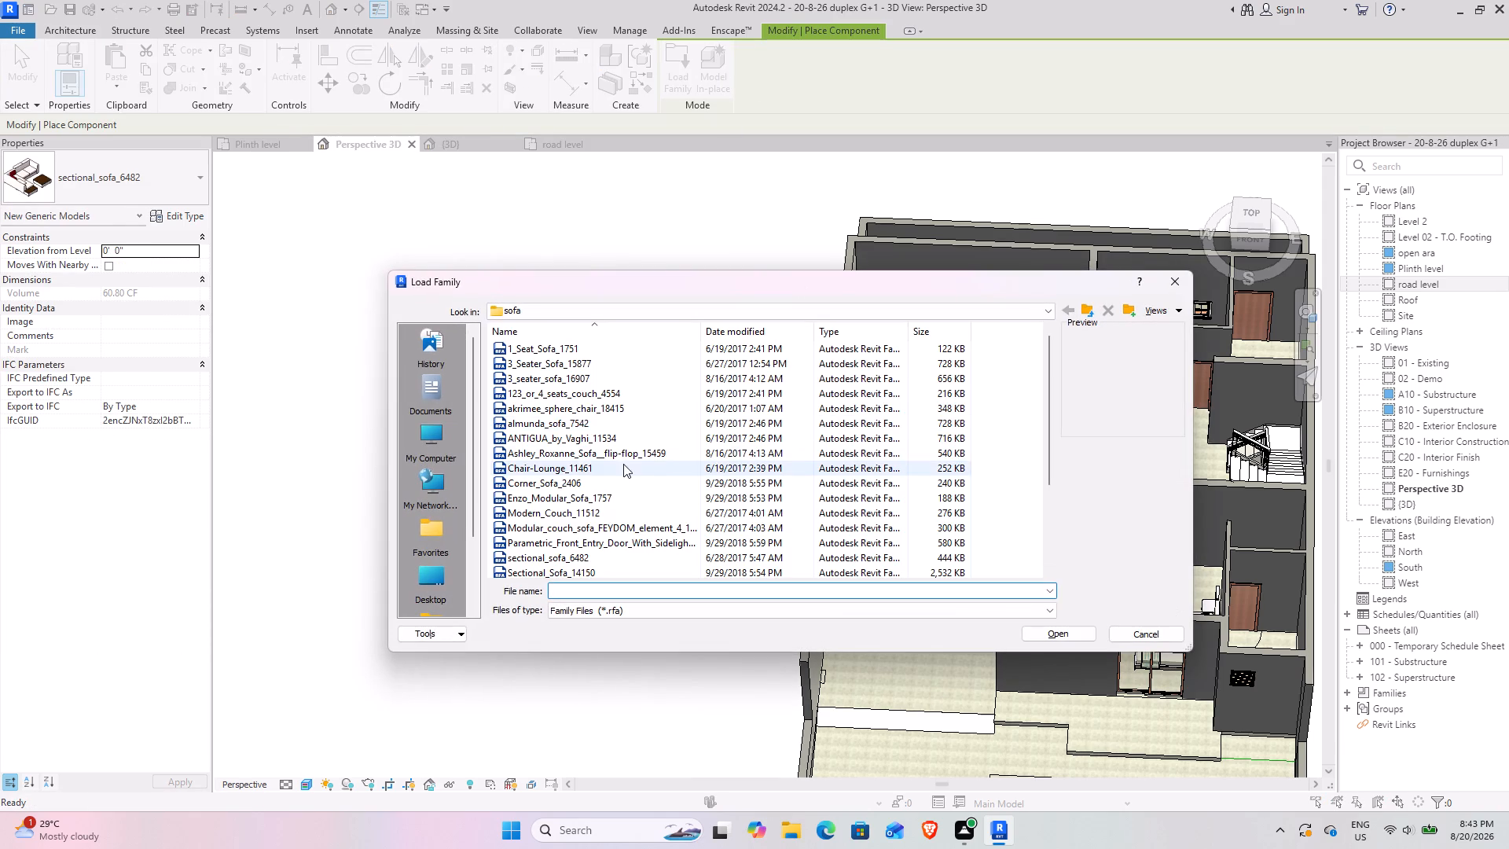
{"action": "scroll", "coordinate": [625, 453], "scroll_direction": "up", "scroll_amount": 11, "text": "ctrl"}
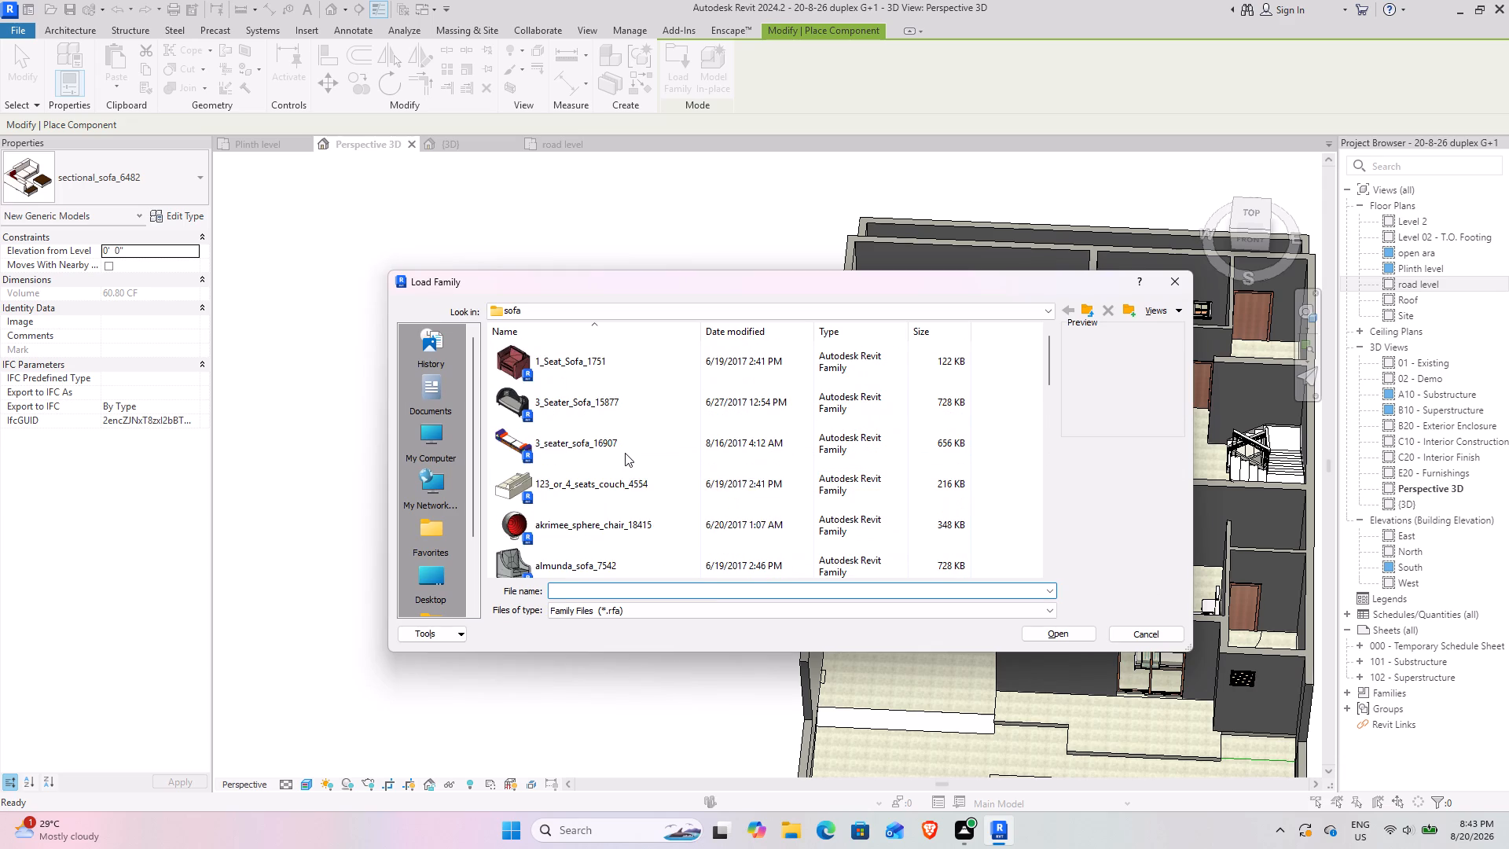
{"action": "scroll", "coordinate": [565, 443], "scroll_direction": "down", "scroll_amount": 3}
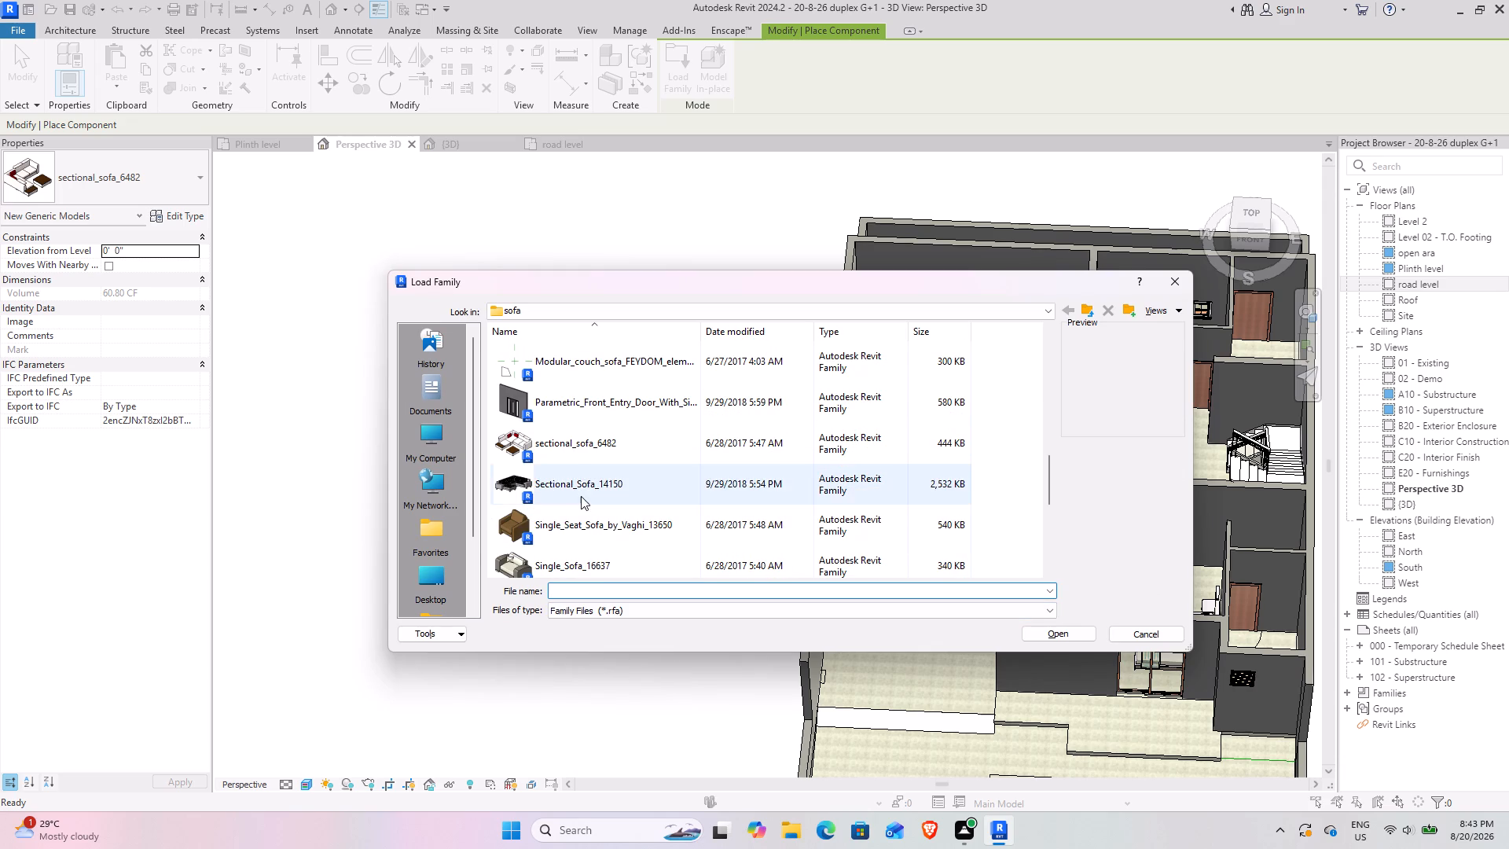
{"action": "scroll", "coordinate": [587, 535], "scroll_direction": "down", "scroll_amount": 2}
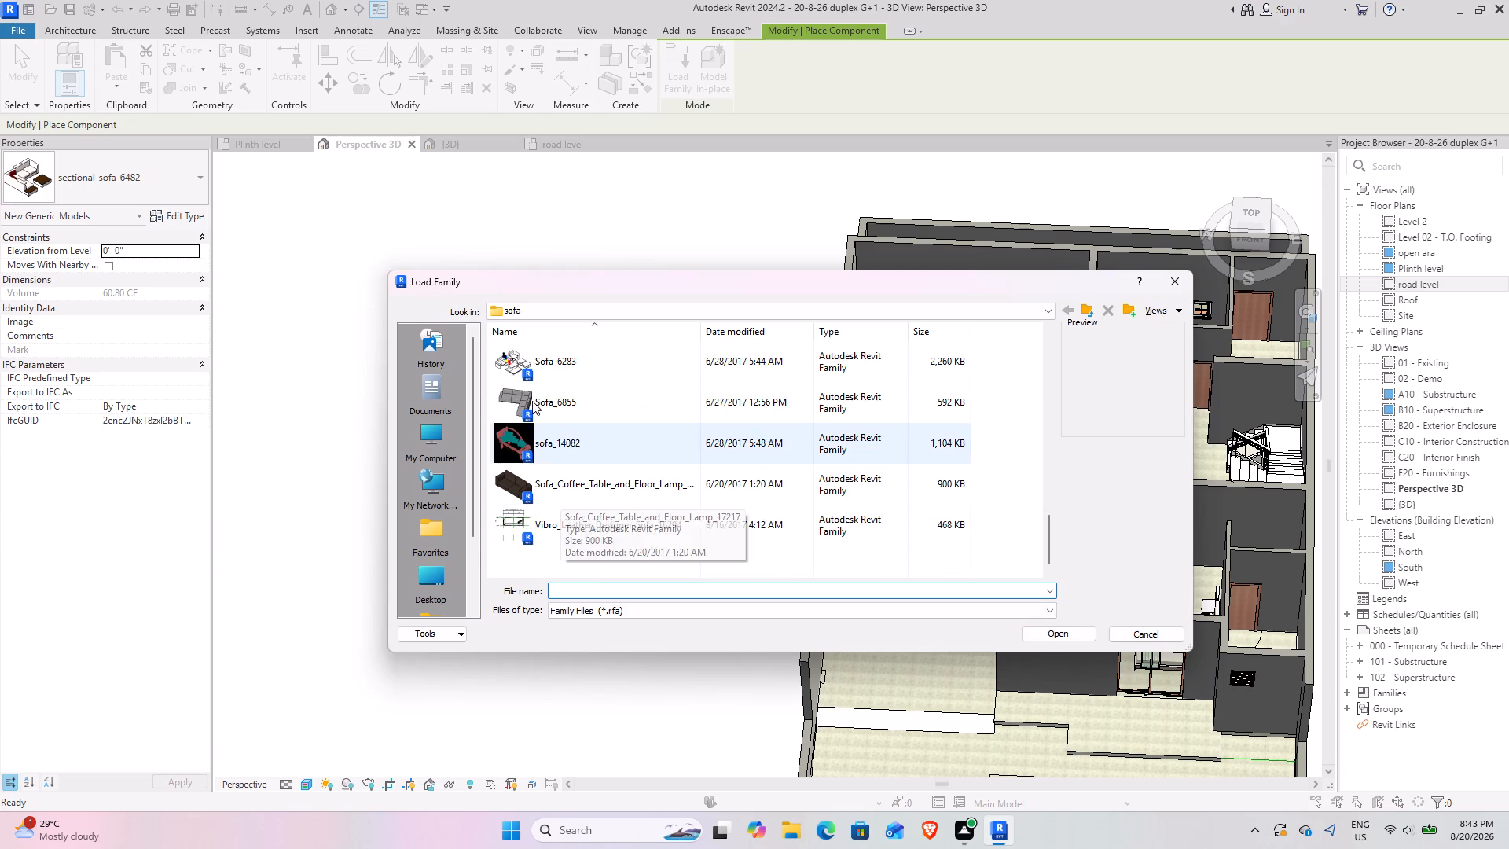
{"action": "left_click", "coordinate": [571, 406]}
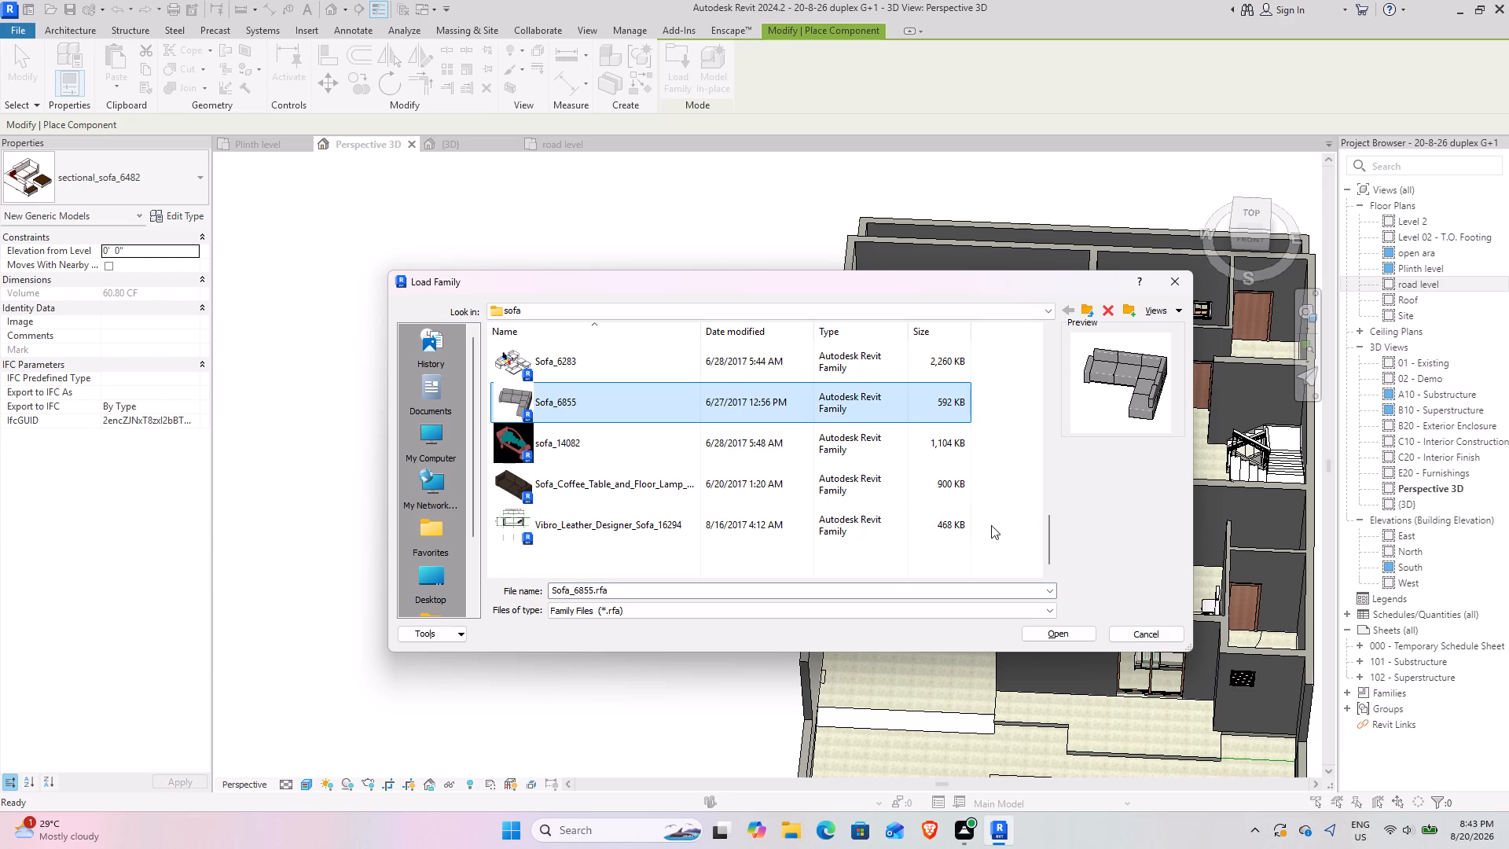
{"action": "left_click", "coordinate": [1031, 645]}
{"action": "left_click", "coordinate": [1032, 629]}
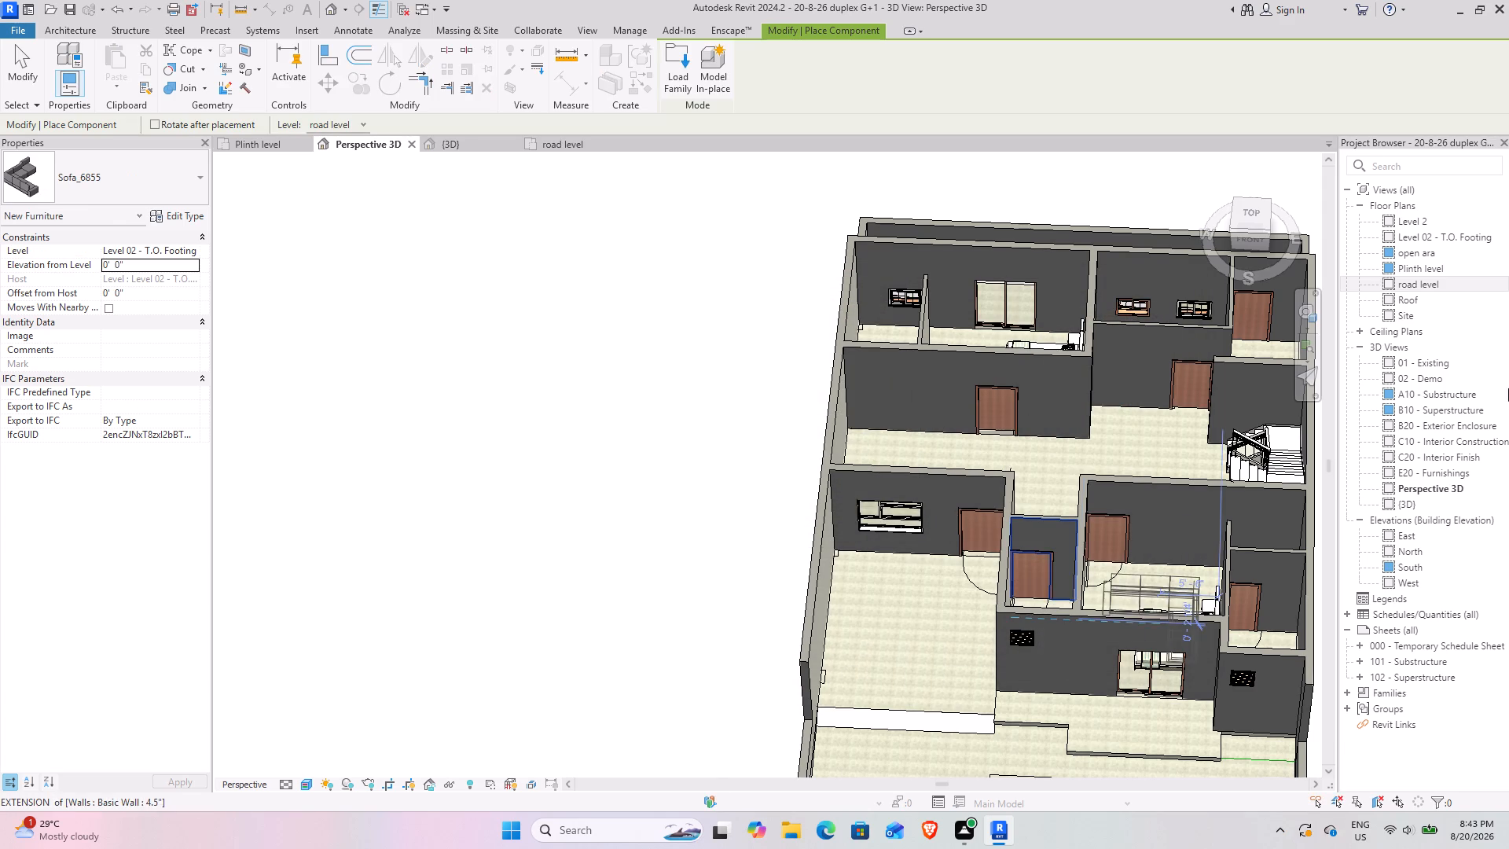
Place Sofa_6855 in the Plinth level plan's hall, rotated so its L-corner sits where the outer wall meets the window wall.
{"action": "left_click", "coordinate": [261, 135]}
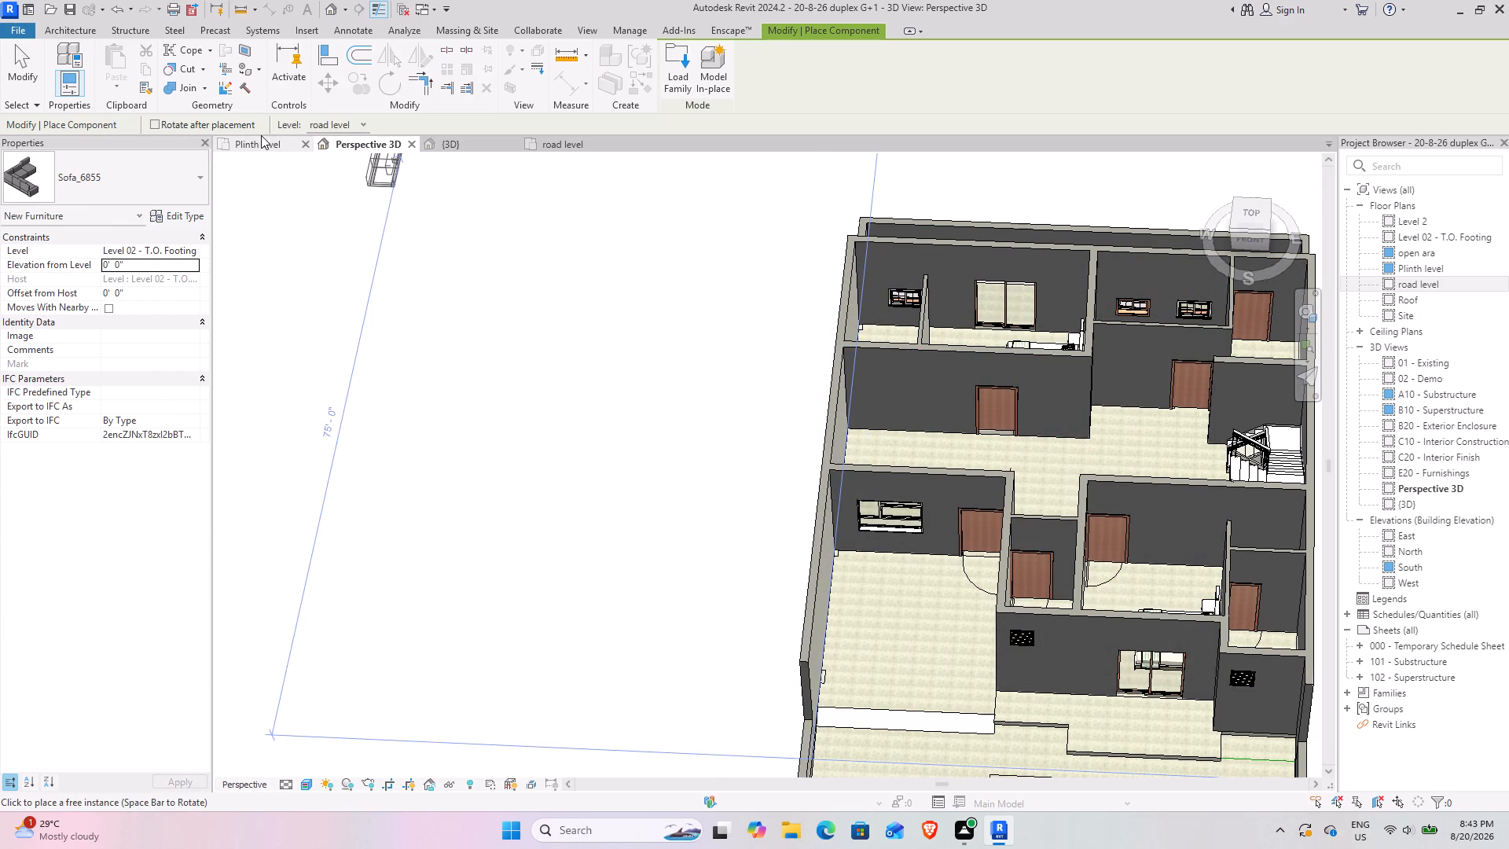
{"action": "left_click", "coordinate": [251, 148]}
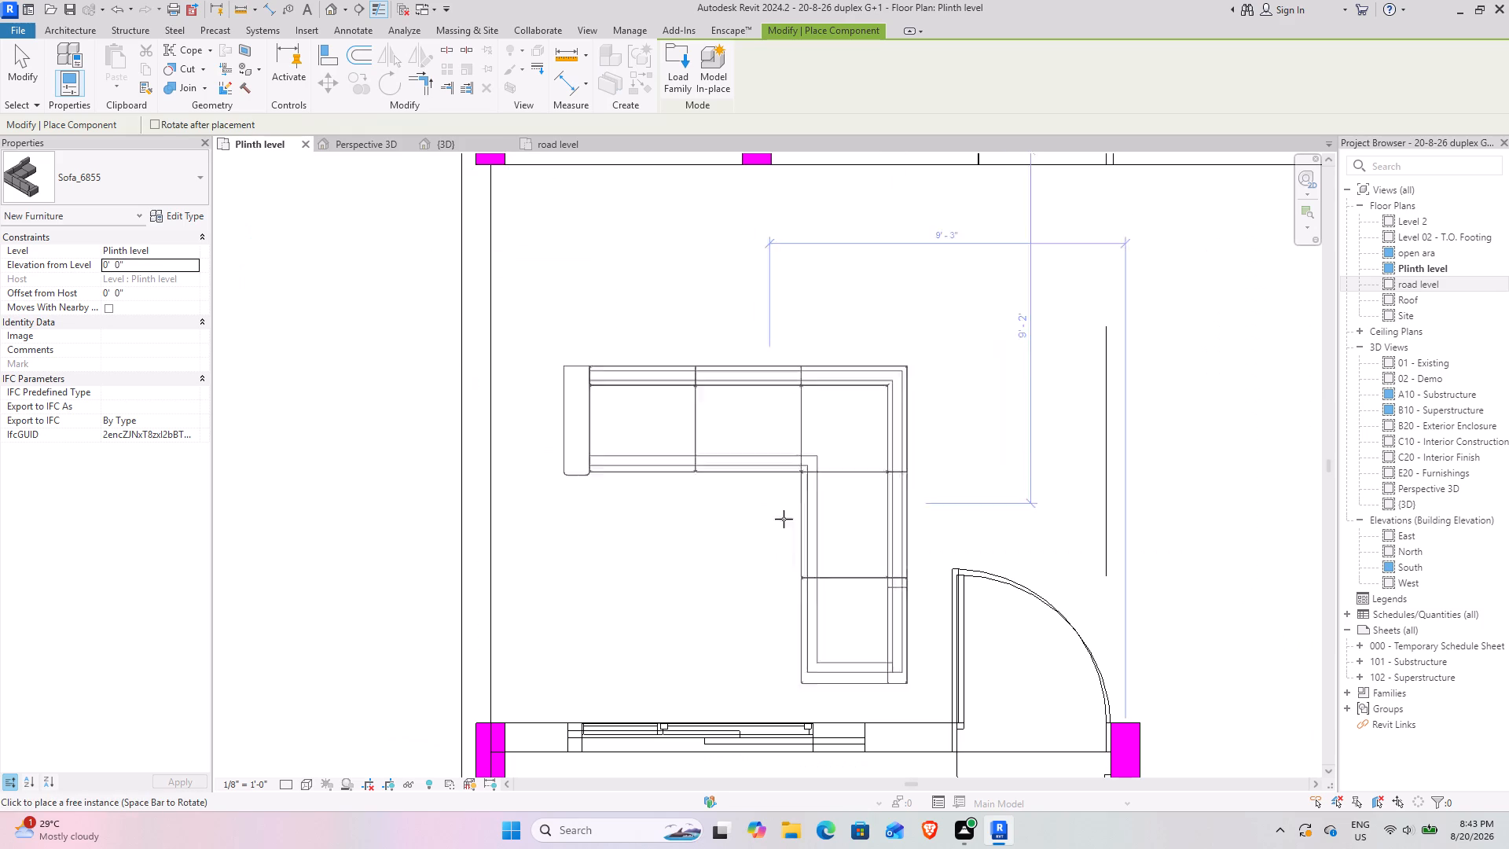
{"action": "key", "text": "space"}
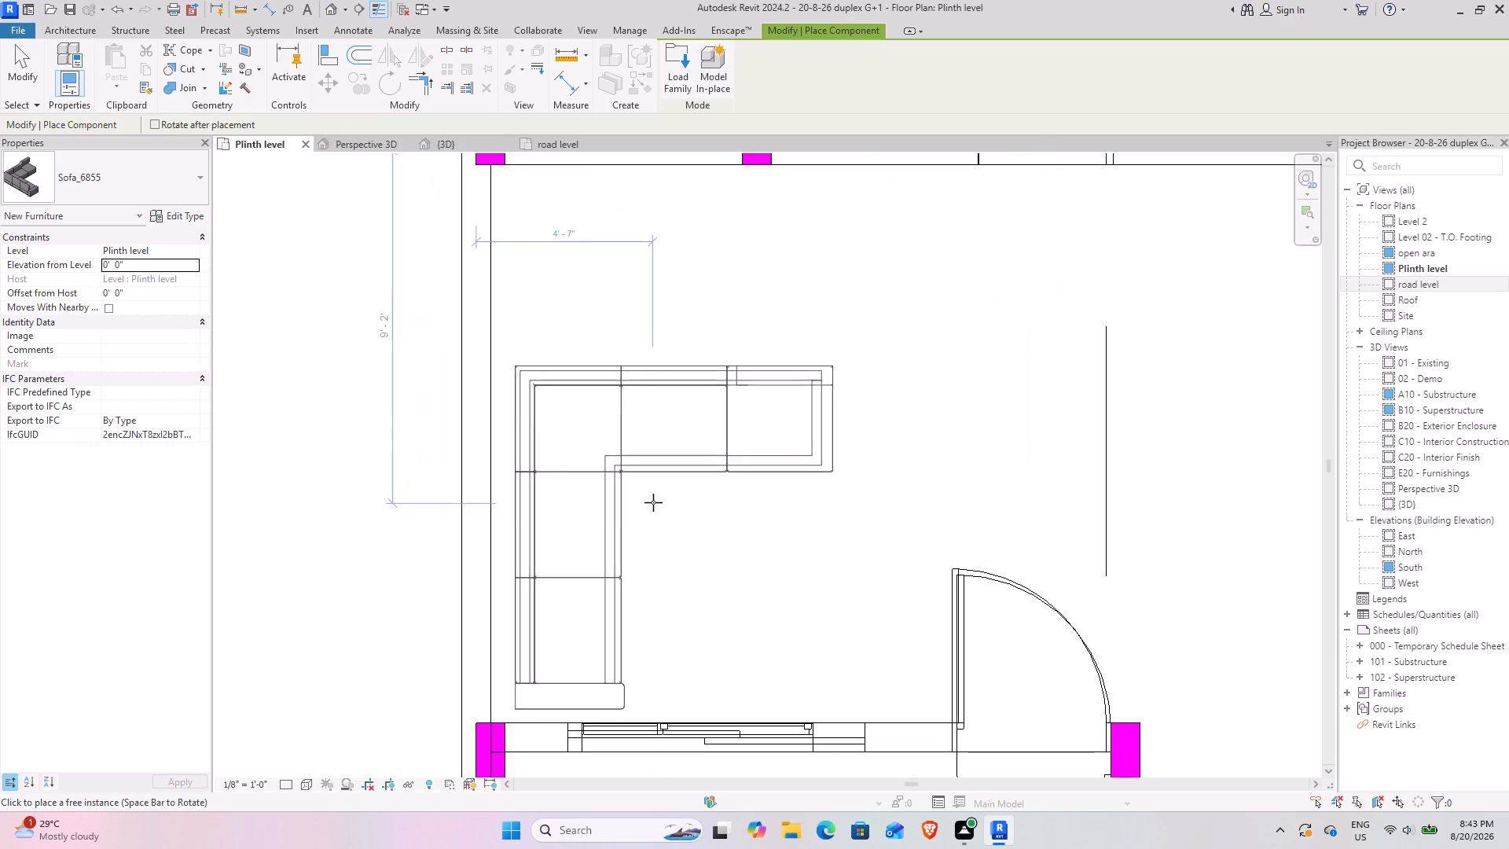
{"action": "key", "text": "space"}
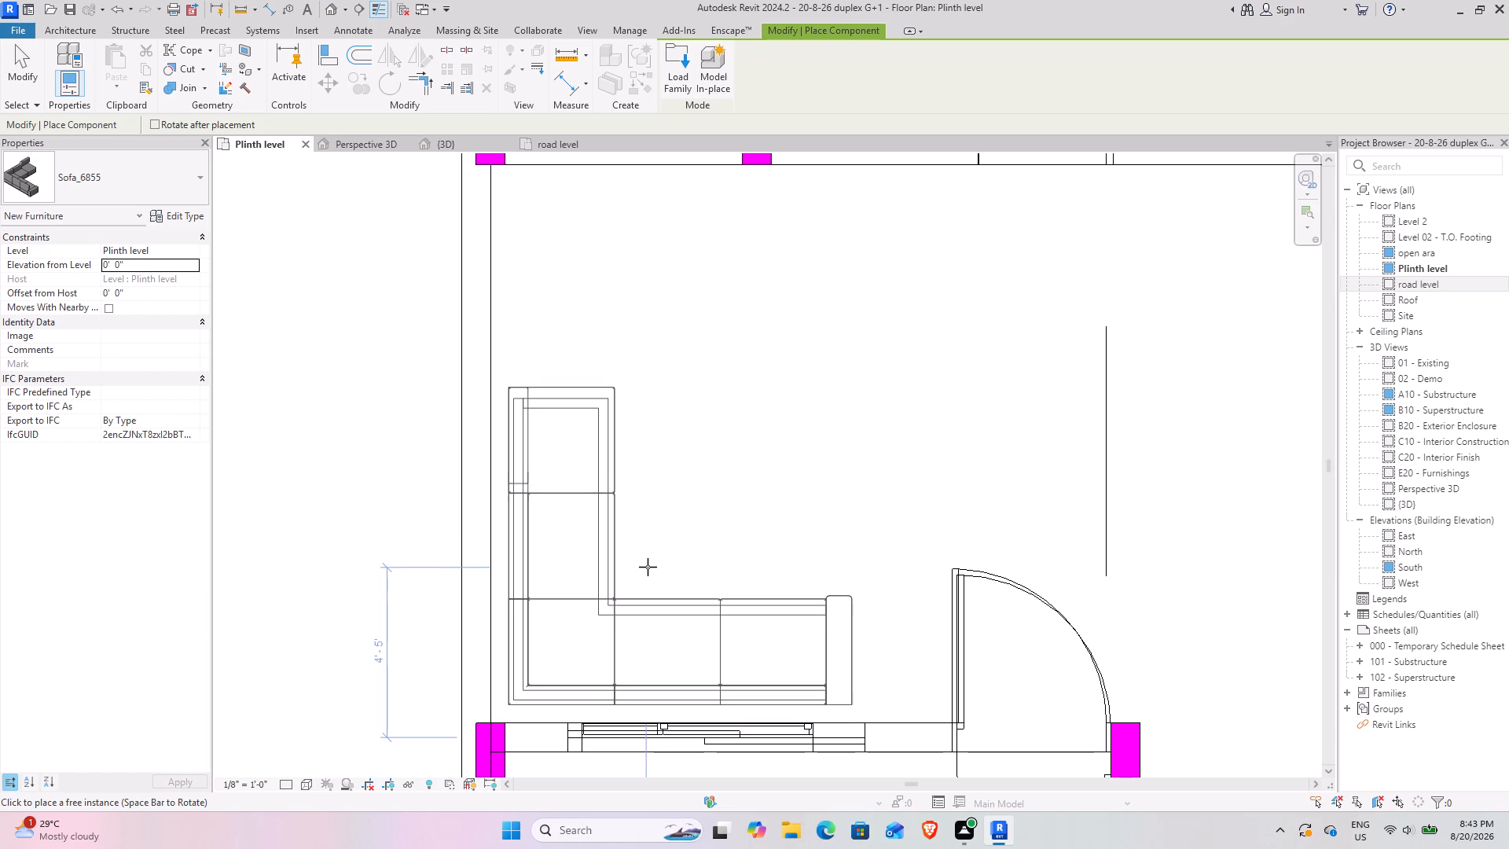
{"action": "left_click", "coordinate": [648, 567]}
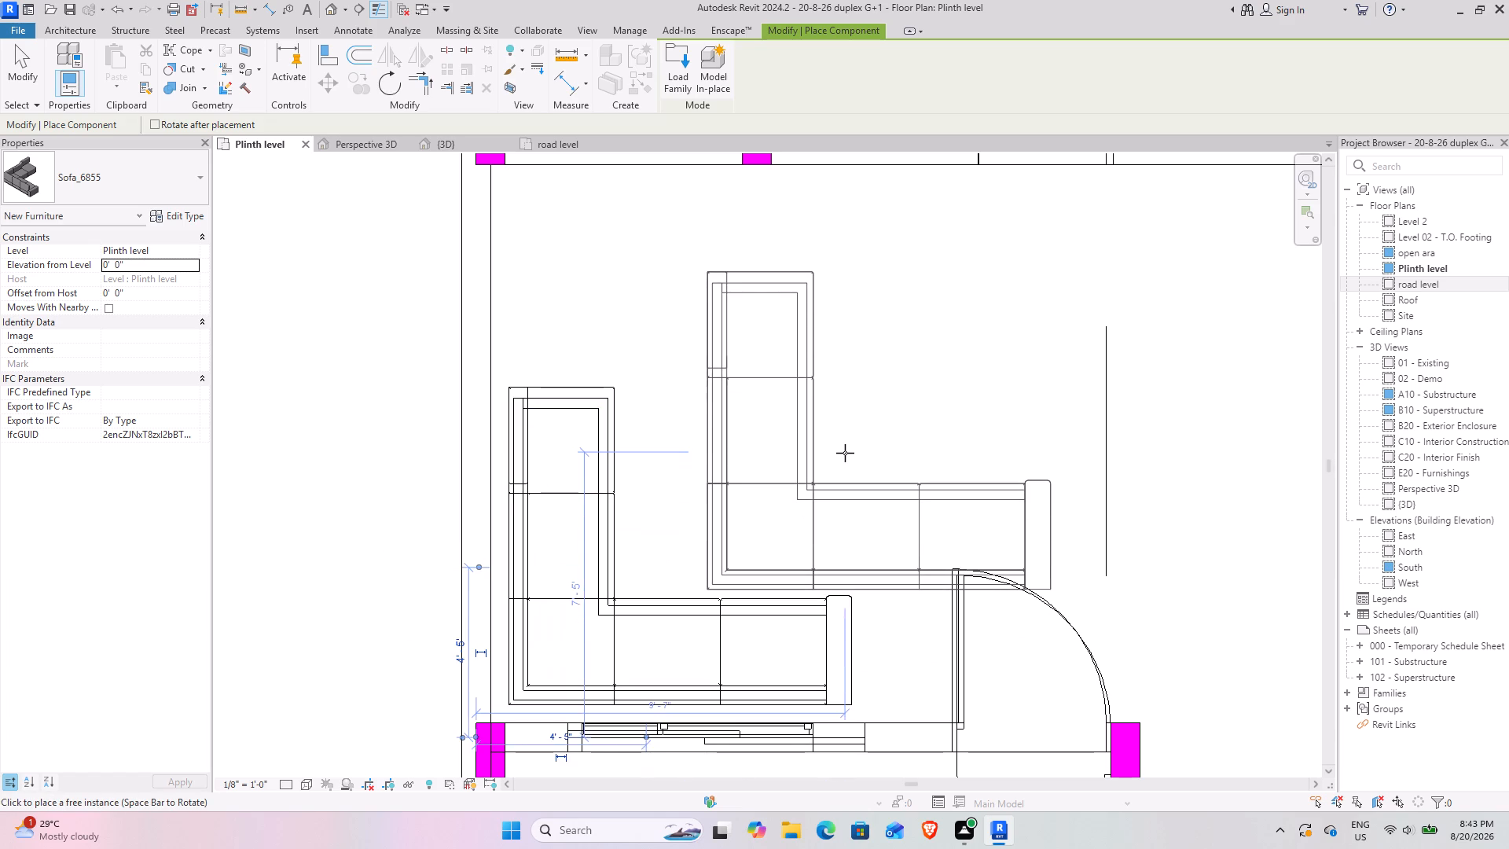
{"action": "key", "text": "Escape"}
{"action": "key", "text": "Escape"}
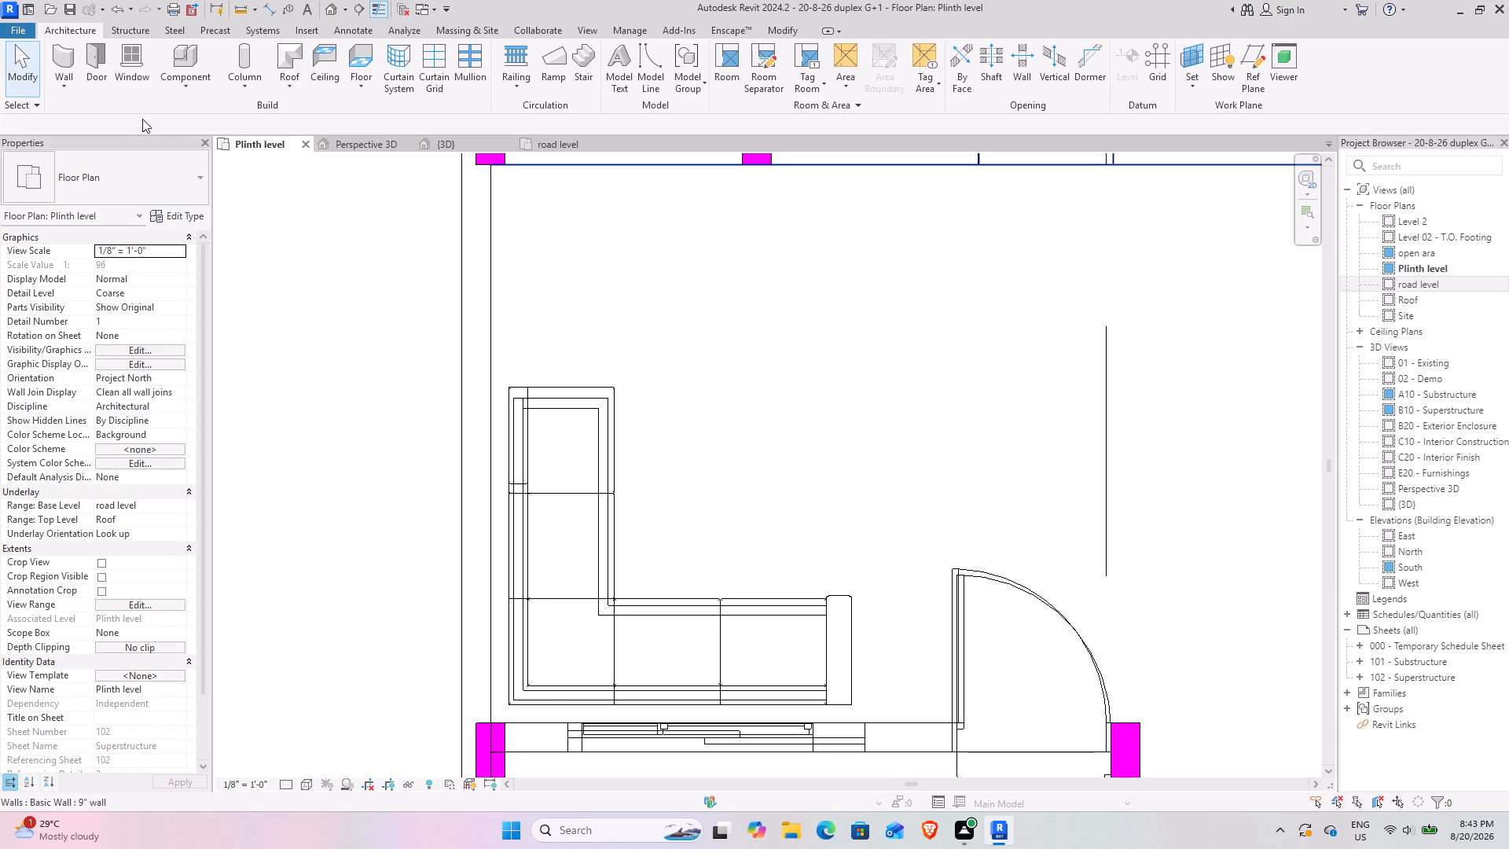
Load the Wood_and_Glass_Coffee_Table_17065 family from the library's dining table folder for component placement.
{"action": "left_click", "coordinate": [187, 86]}
{"action": "left_click", "coordinate": [194, 115]}
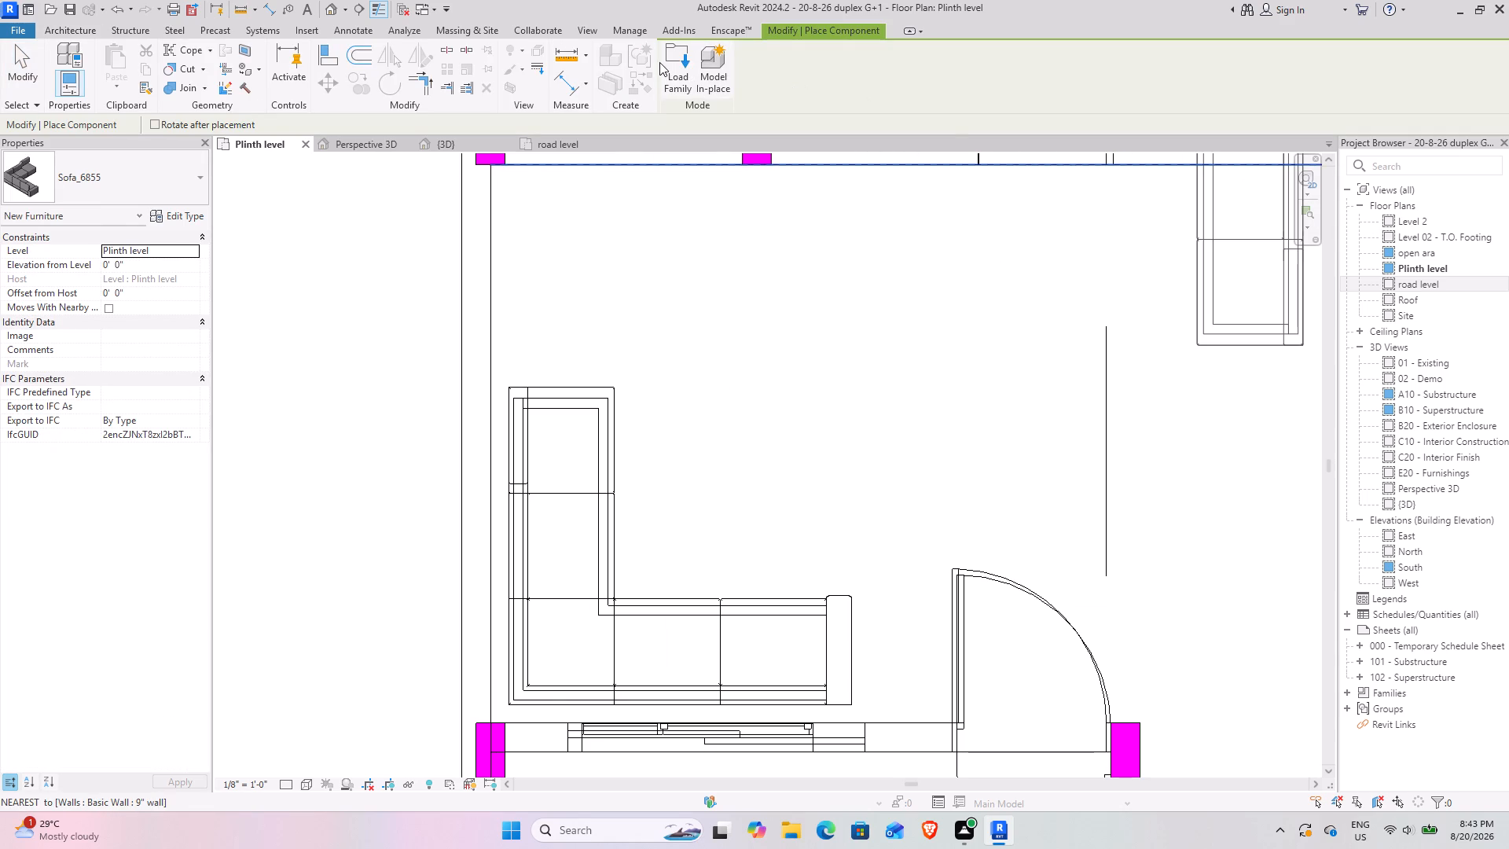
{"action": "left_click", "coordinate": [673, 53]}
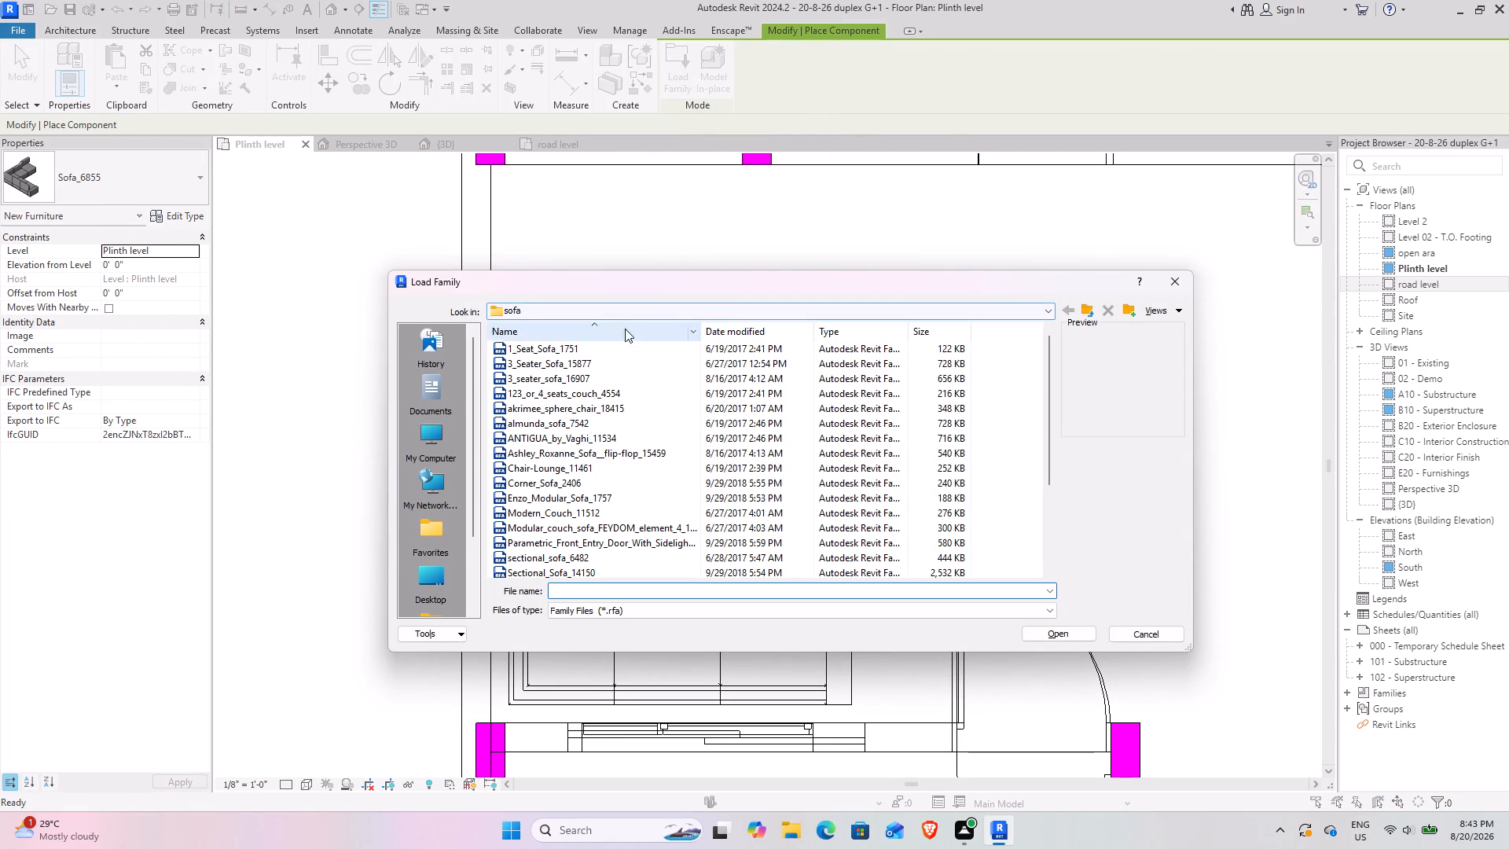
{"action": "left_click", "coordinate": [1079, 308]}
{"action": "left_click", "coordinate": [1079, 308]}
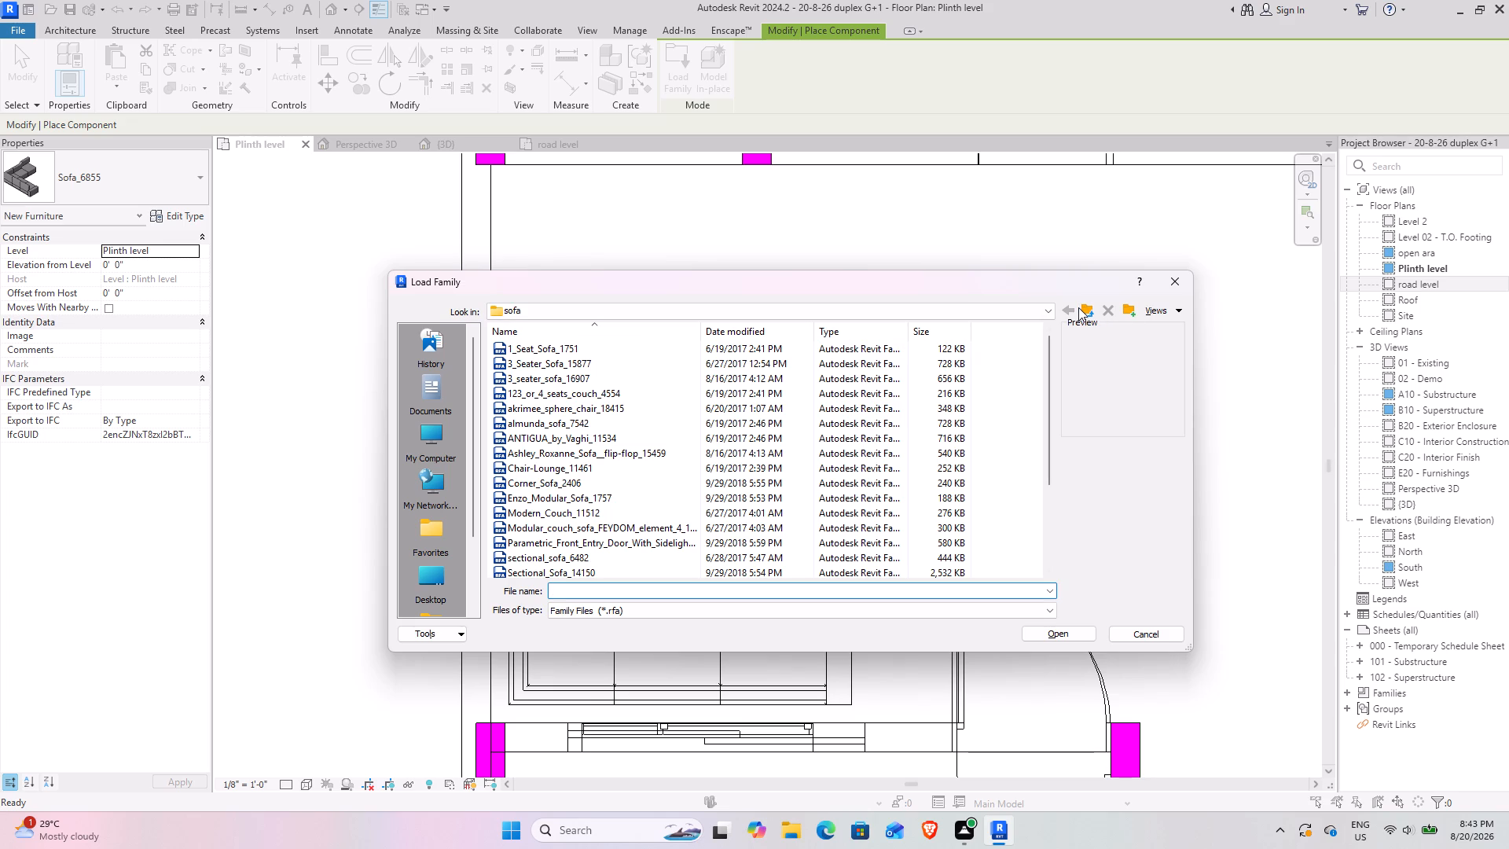
{"action": "left_click", "coordinate": [1086, 305]}
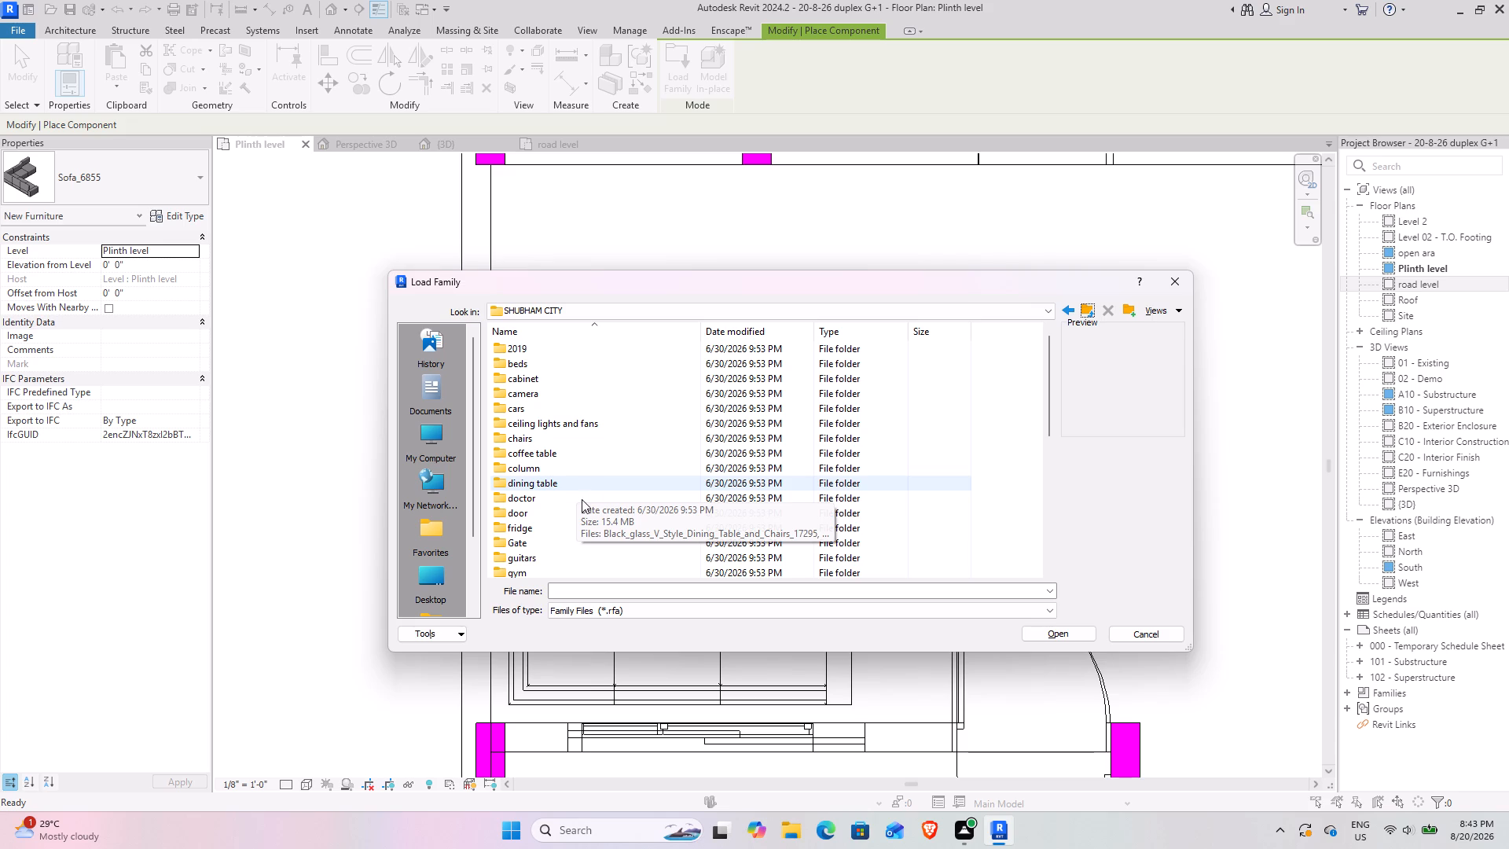
{"action": "scroll", "coordinate": [576, 477], "scroll_direction": "down", "scroll_amount": 1}
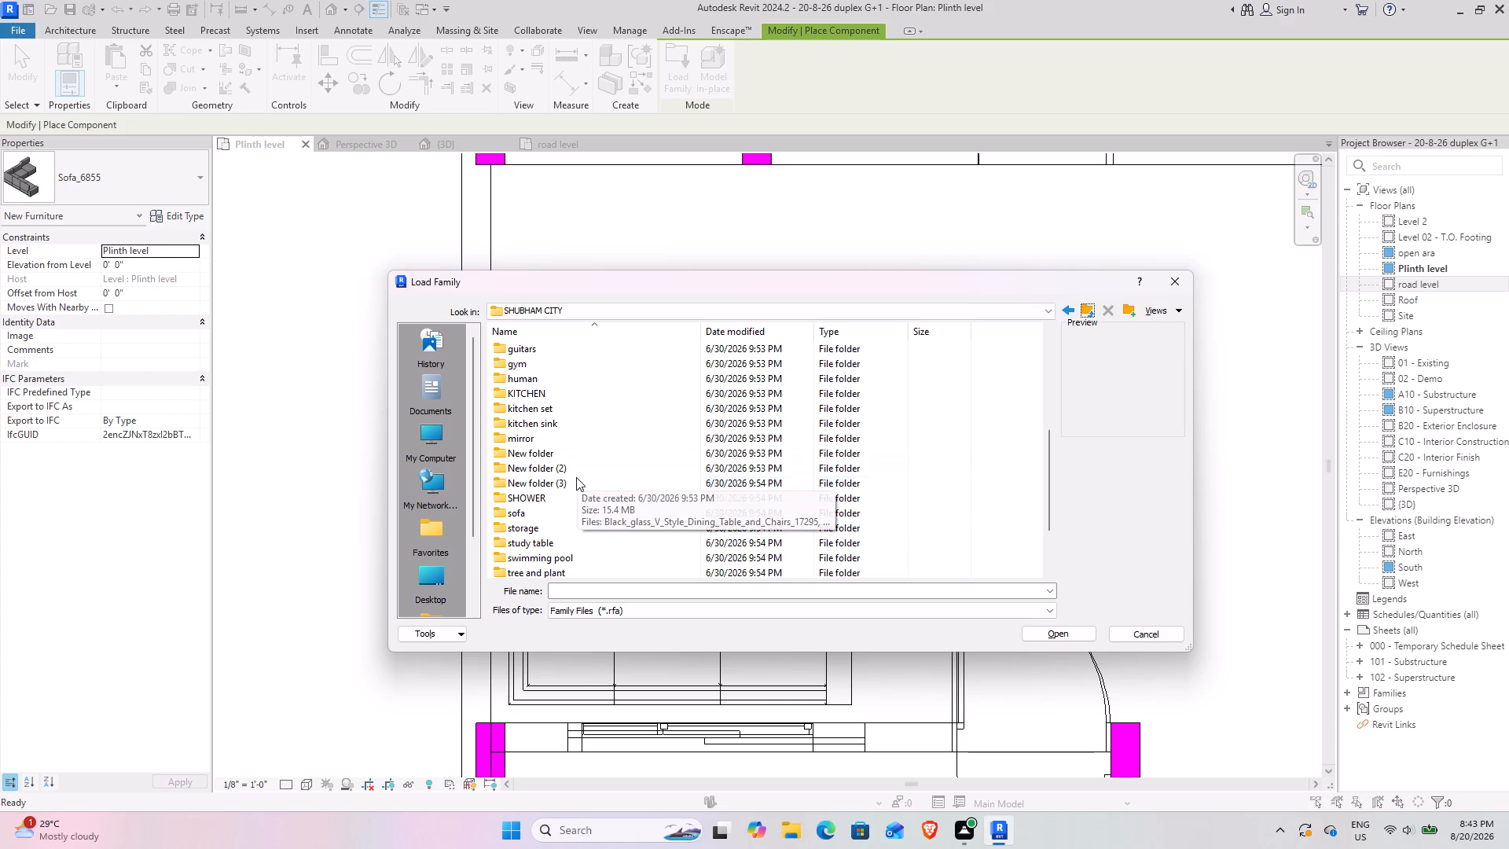
{"action": "scroll", "coordinate": [571, 491], "scroll_direction": "down", "scroll_amount": 1}
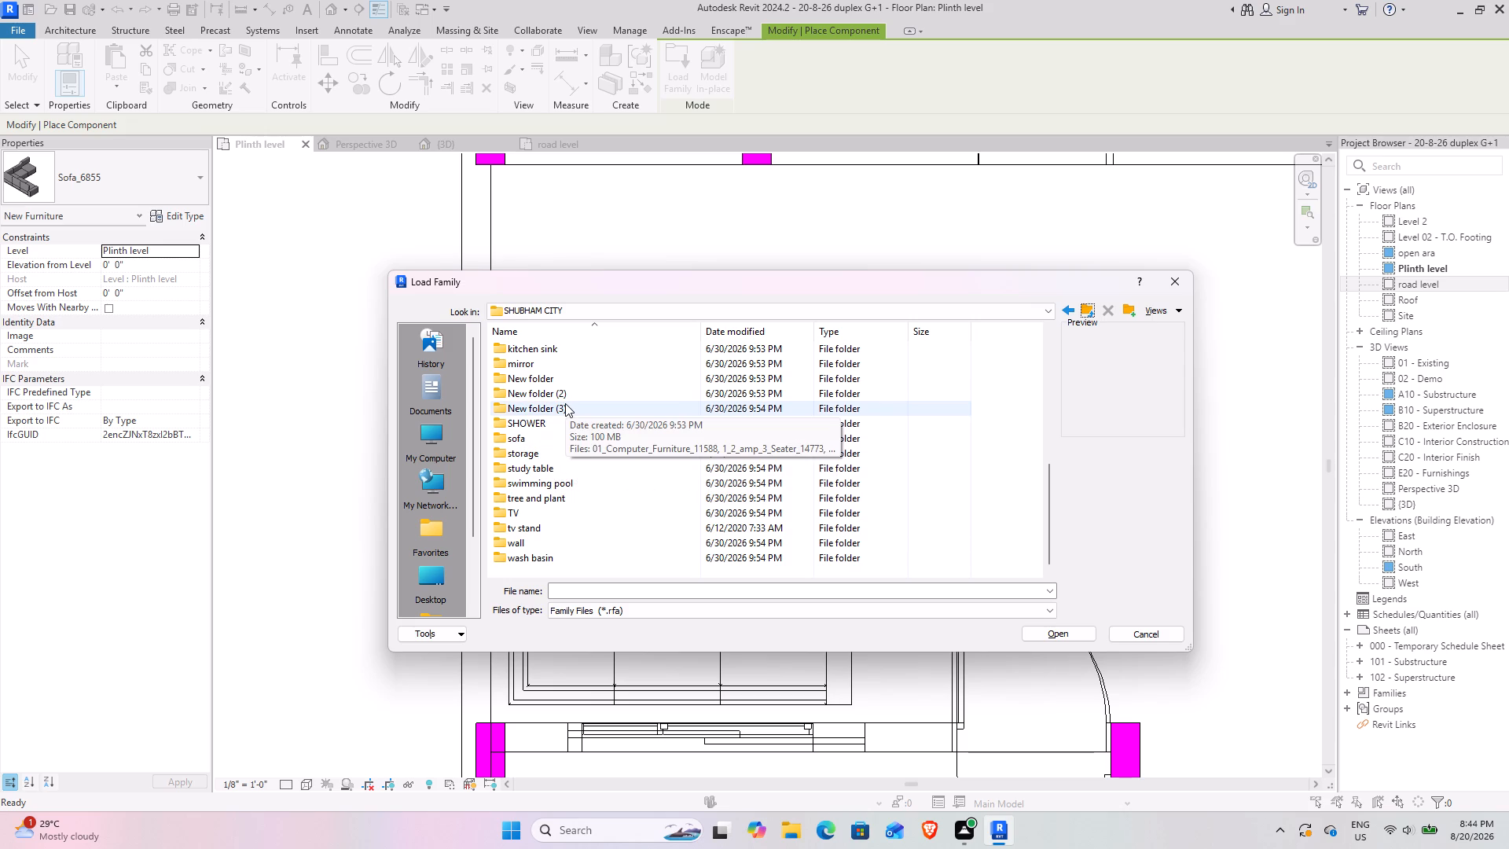
{"action": "scroll", "coordinate": [565, 402], "scroll_direction": "up", "scroll_amount": 1}
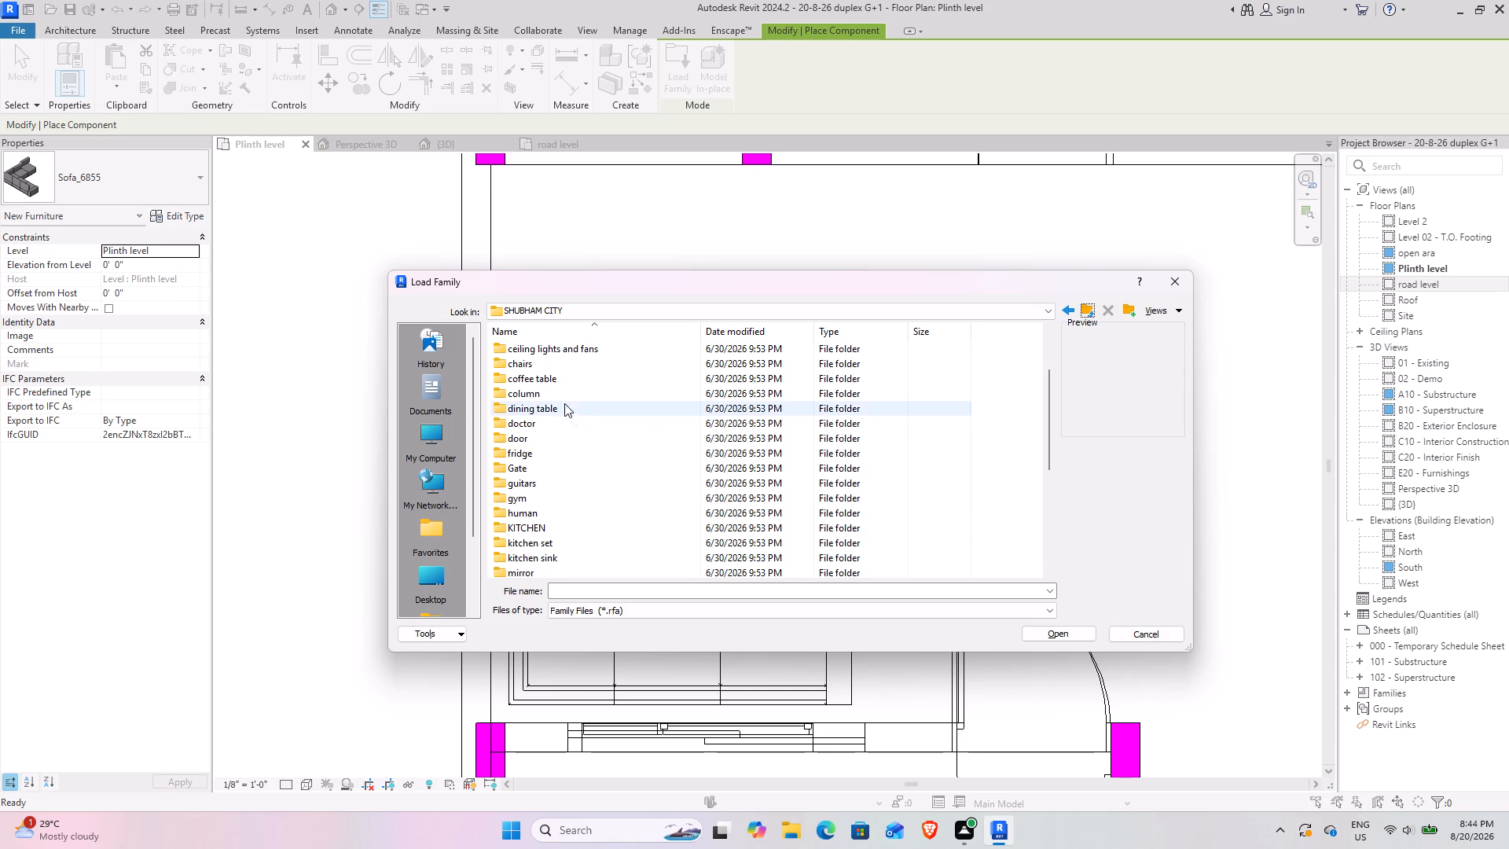
{"action": "double_click", "coordinate": [554, 410]}
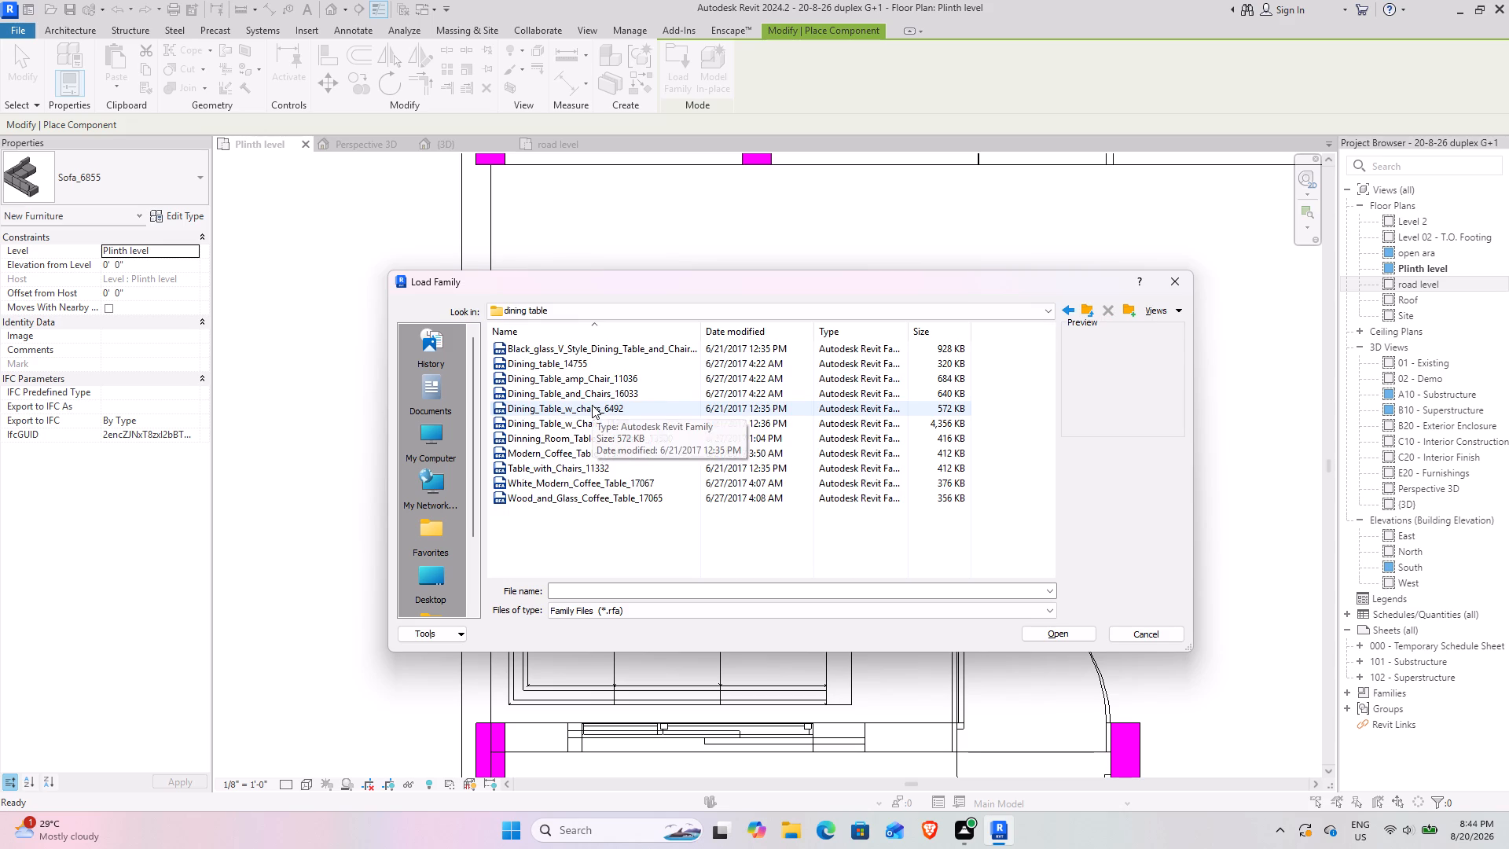
{"action": "scroll", "coordinate": [592, 405], "scroll_direction": "up", "scroll_amount": 11, "text": "ctrl"}
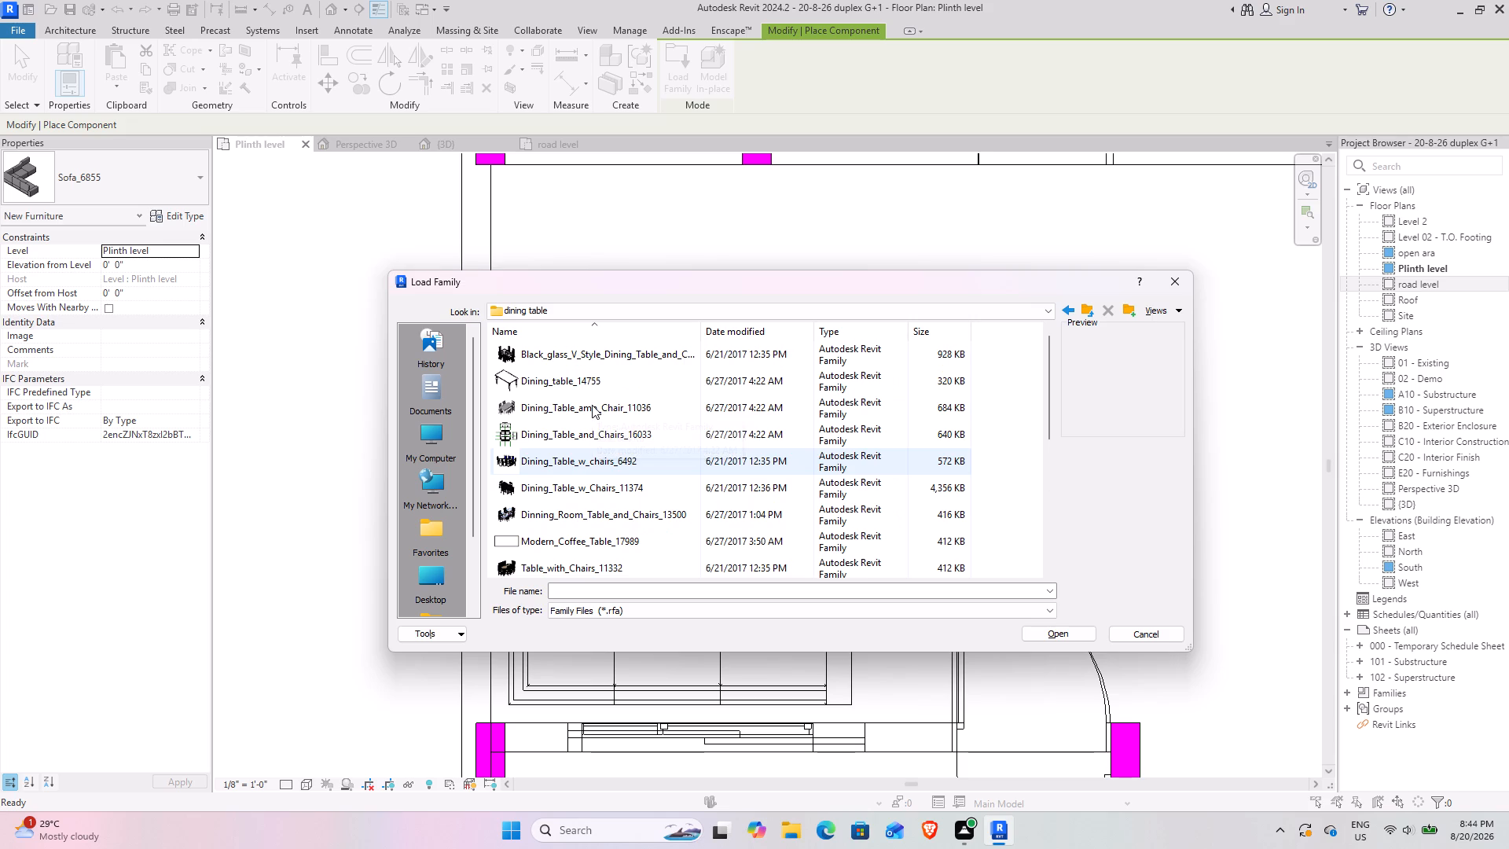
{"action": "scroll", "coordinate": [592, 405], "scroll_direction": "up", "scroll_amount": 3, "text": "ctrl"}
{"action": "scroll", "coordinate": [593, 405], "scroll_direction": "down", "scroll_amount": 1}
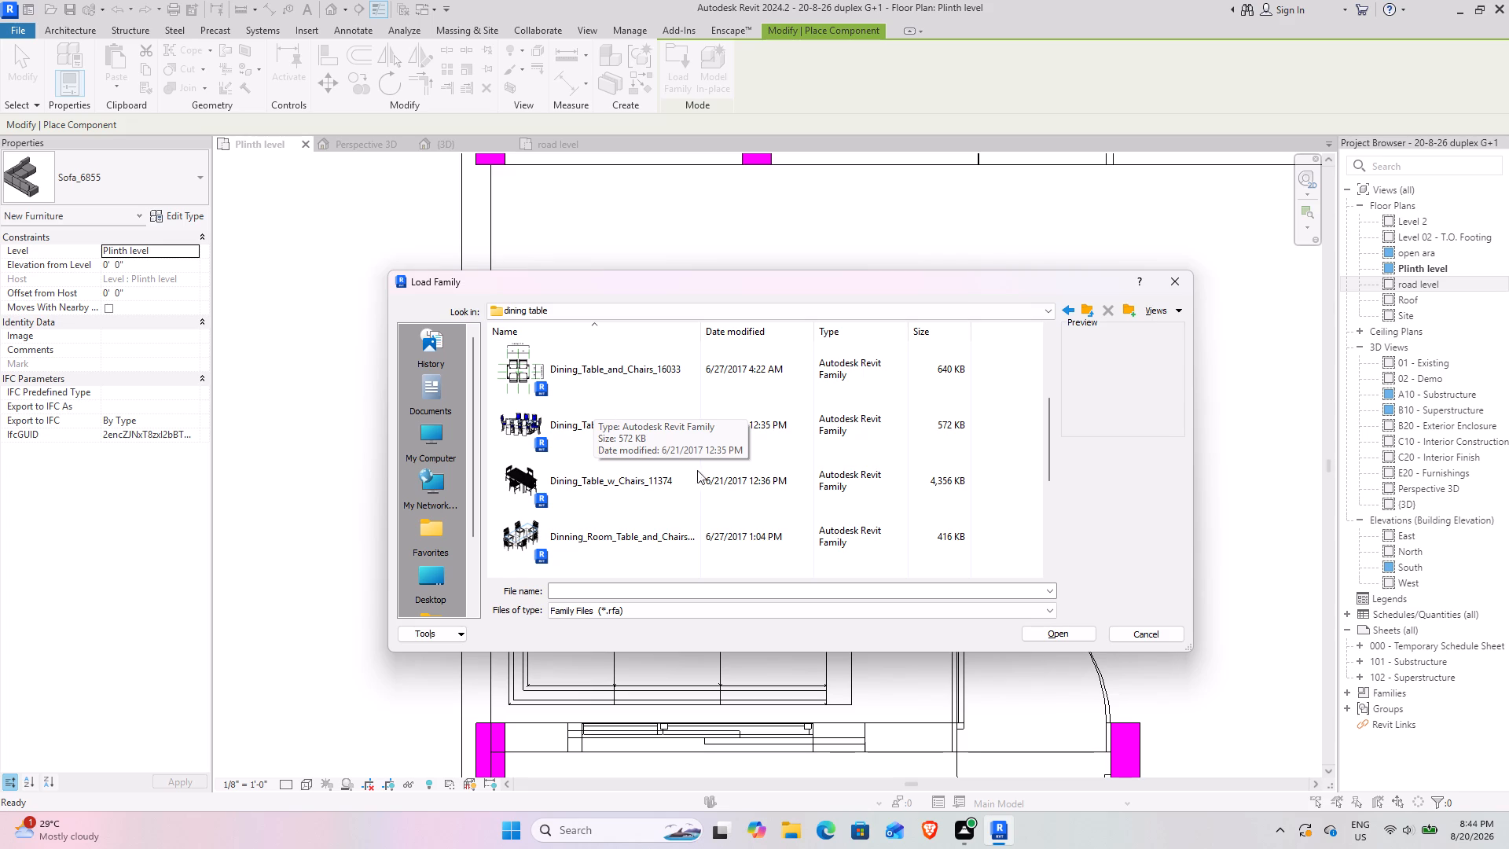
{"action": "scroll", "coordinate": [675, 493], "scroll_direction": "down", "scroll_amount": 1}
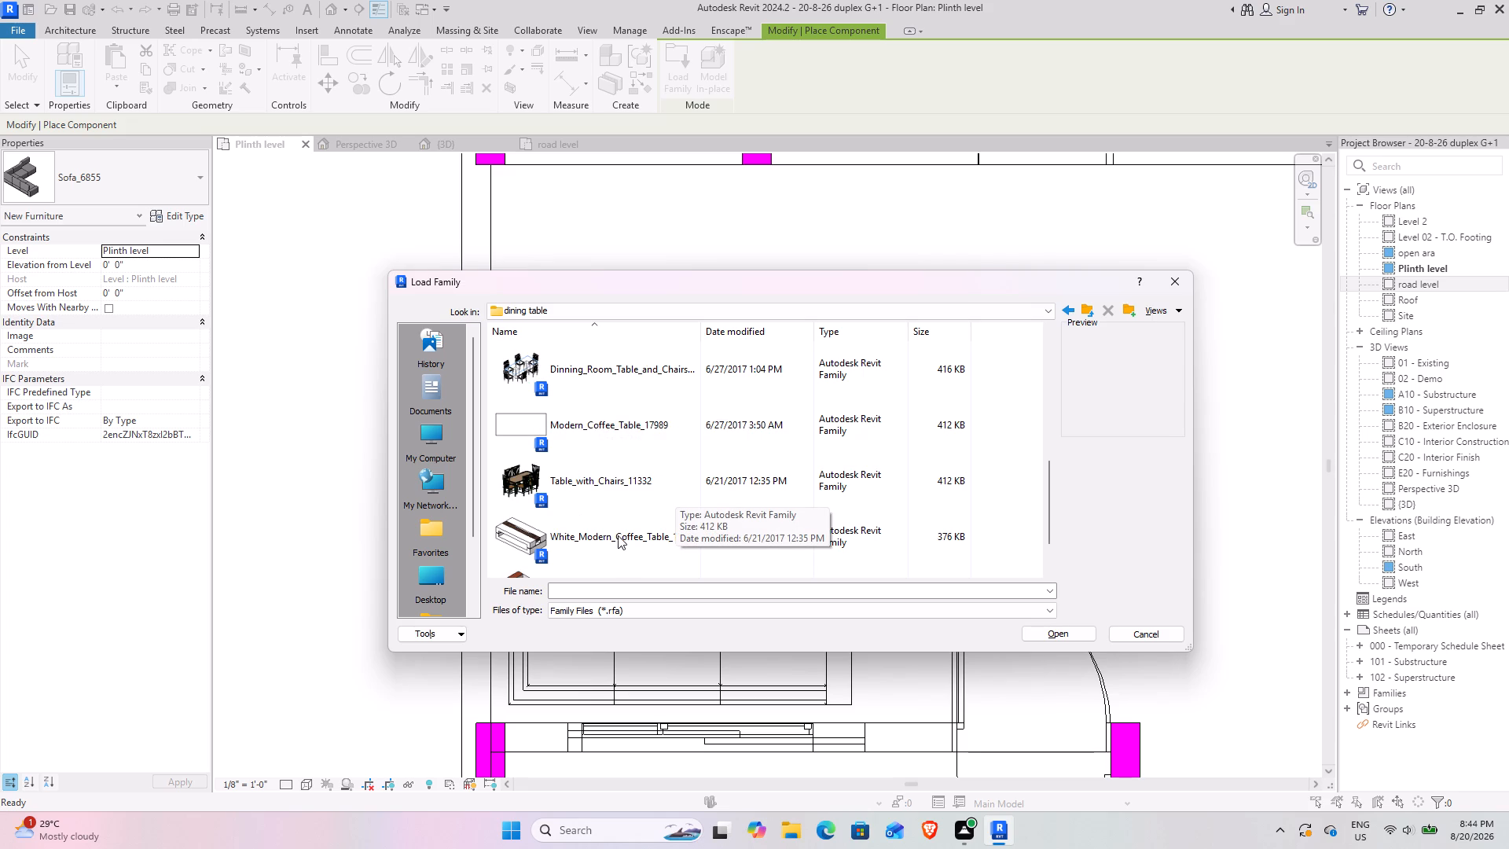
{"action": "scroll", "coordinate": [611, 506], "scroll_direction": "down", "scroll_amount": 1}
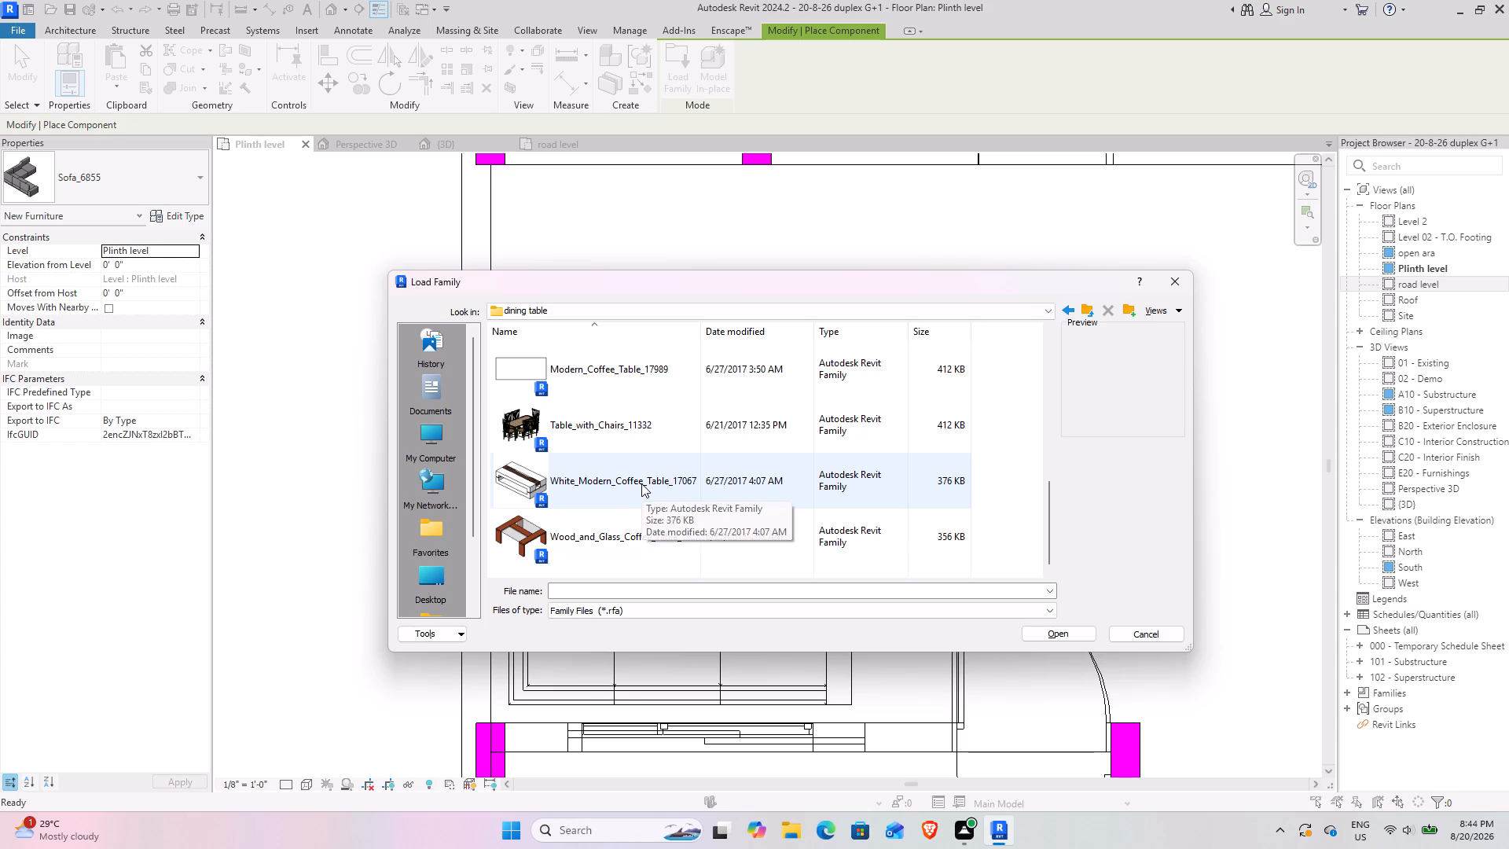
{"action": "left_click", "coordinate": [586, 534]}
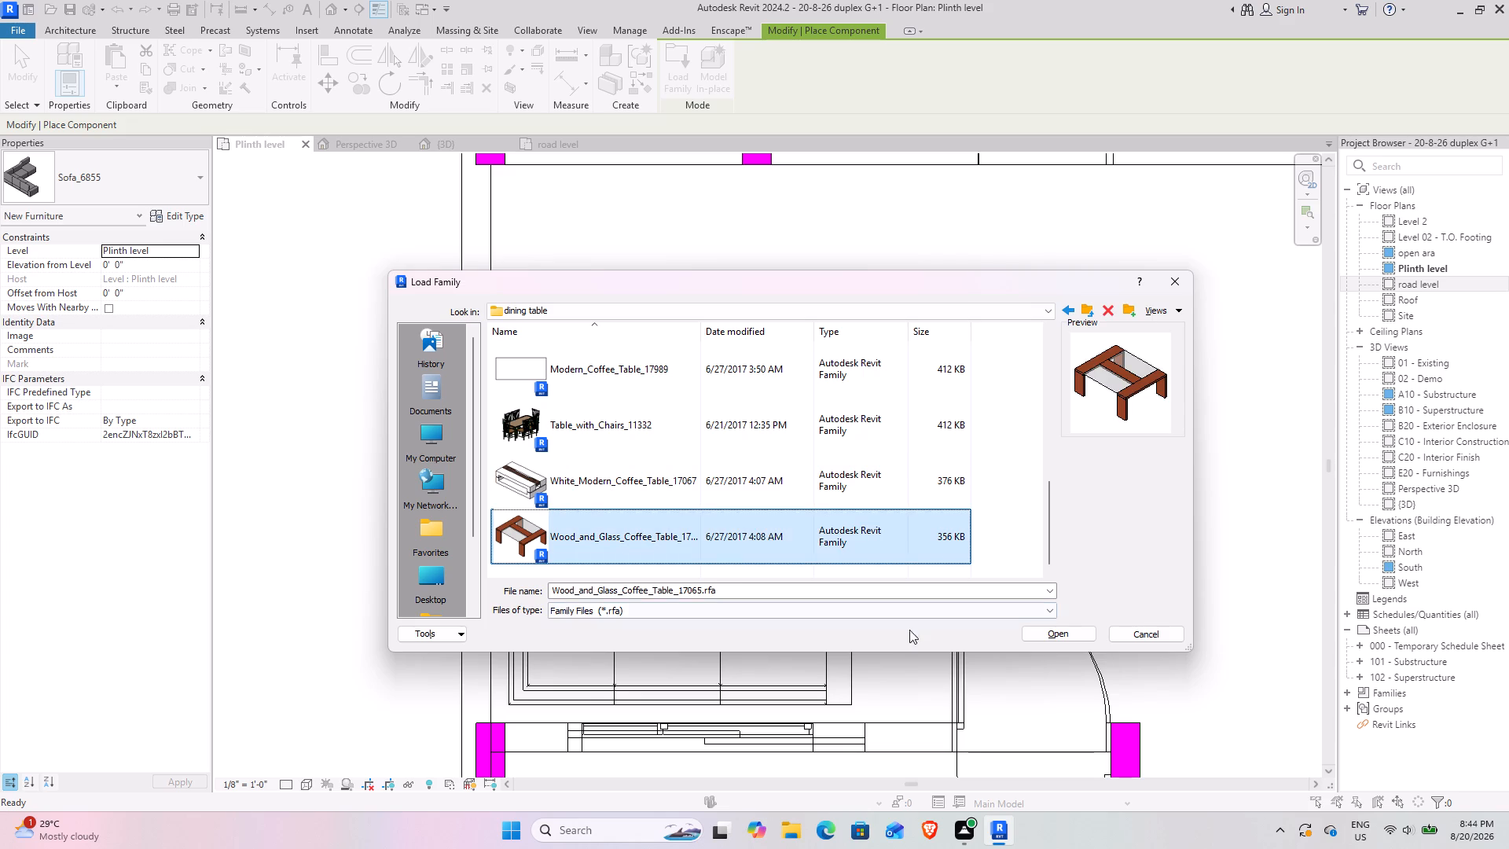
{"action": "left_click", "coordinate": [1053, 637]}
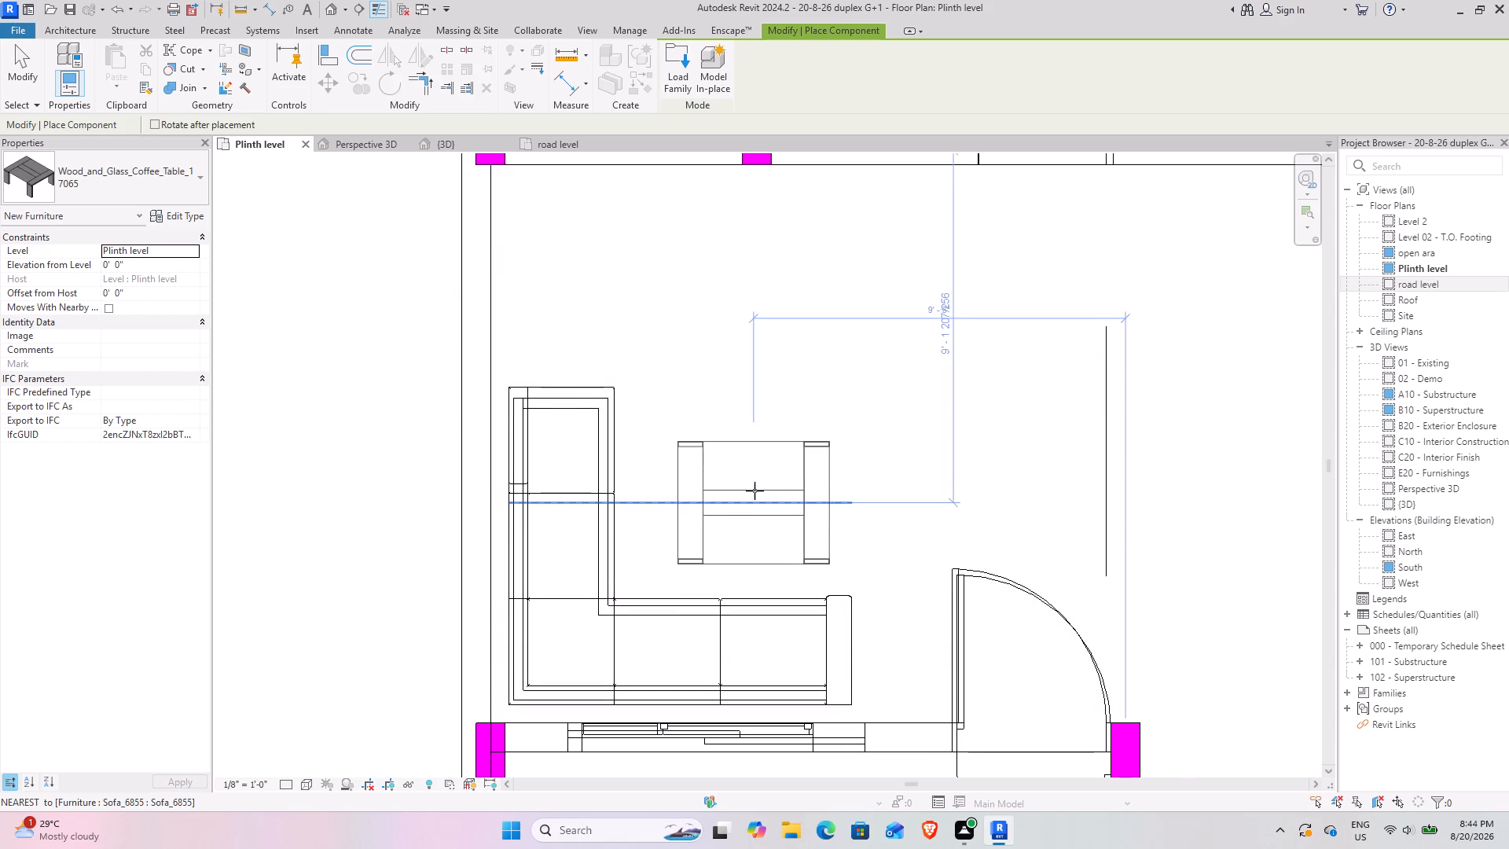
Place the coffee table, rotated 90°, in the open area framed by the hall's L-shaped sofa, about 7'-3" from the outer wall behind it.
{"action": "key", "text": "space"}
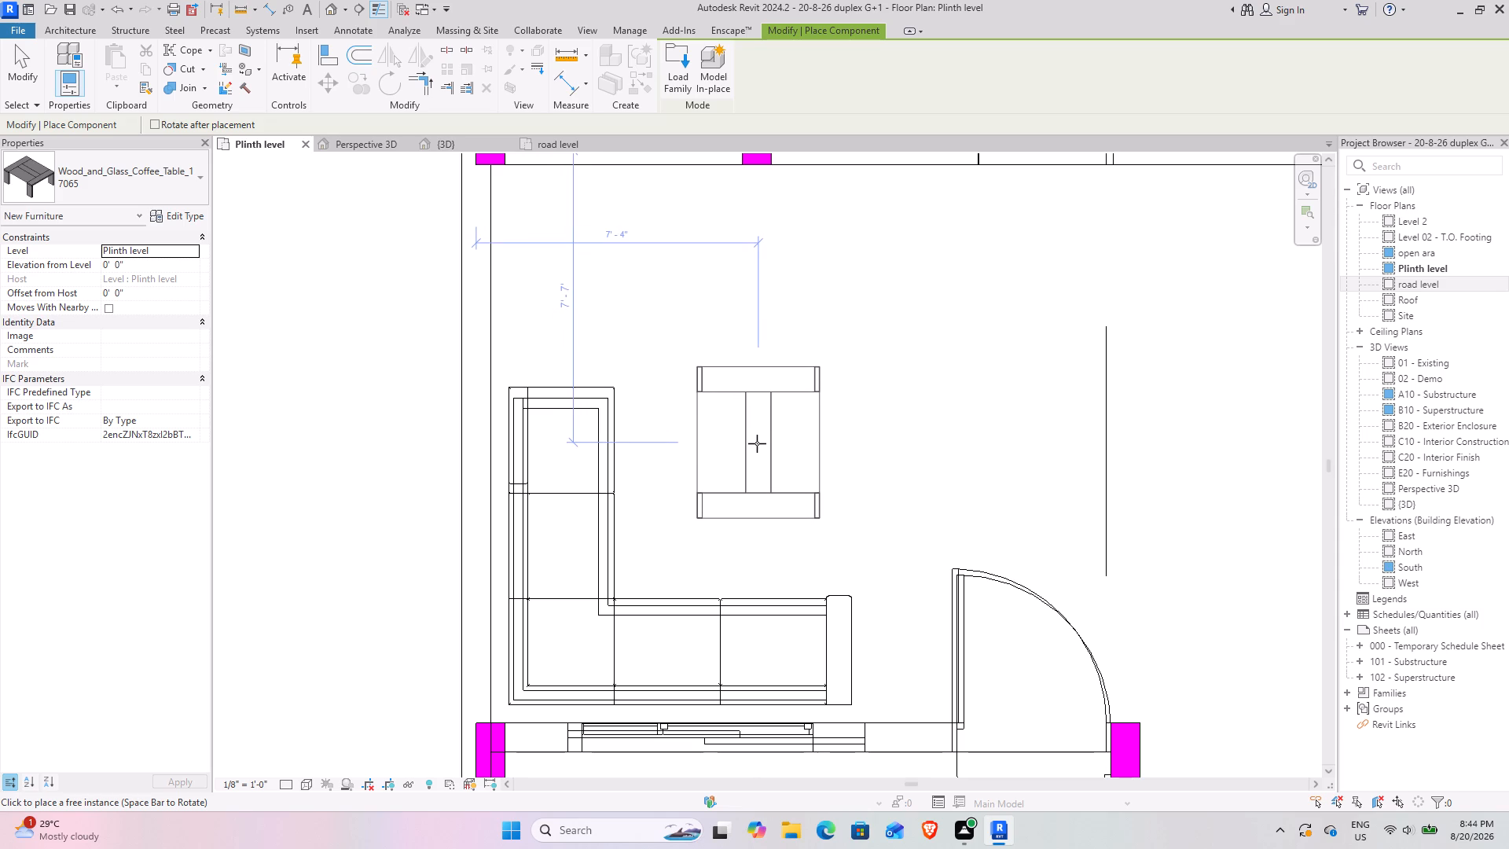
{"action": "left_click", "coordinate": [757, 444]}
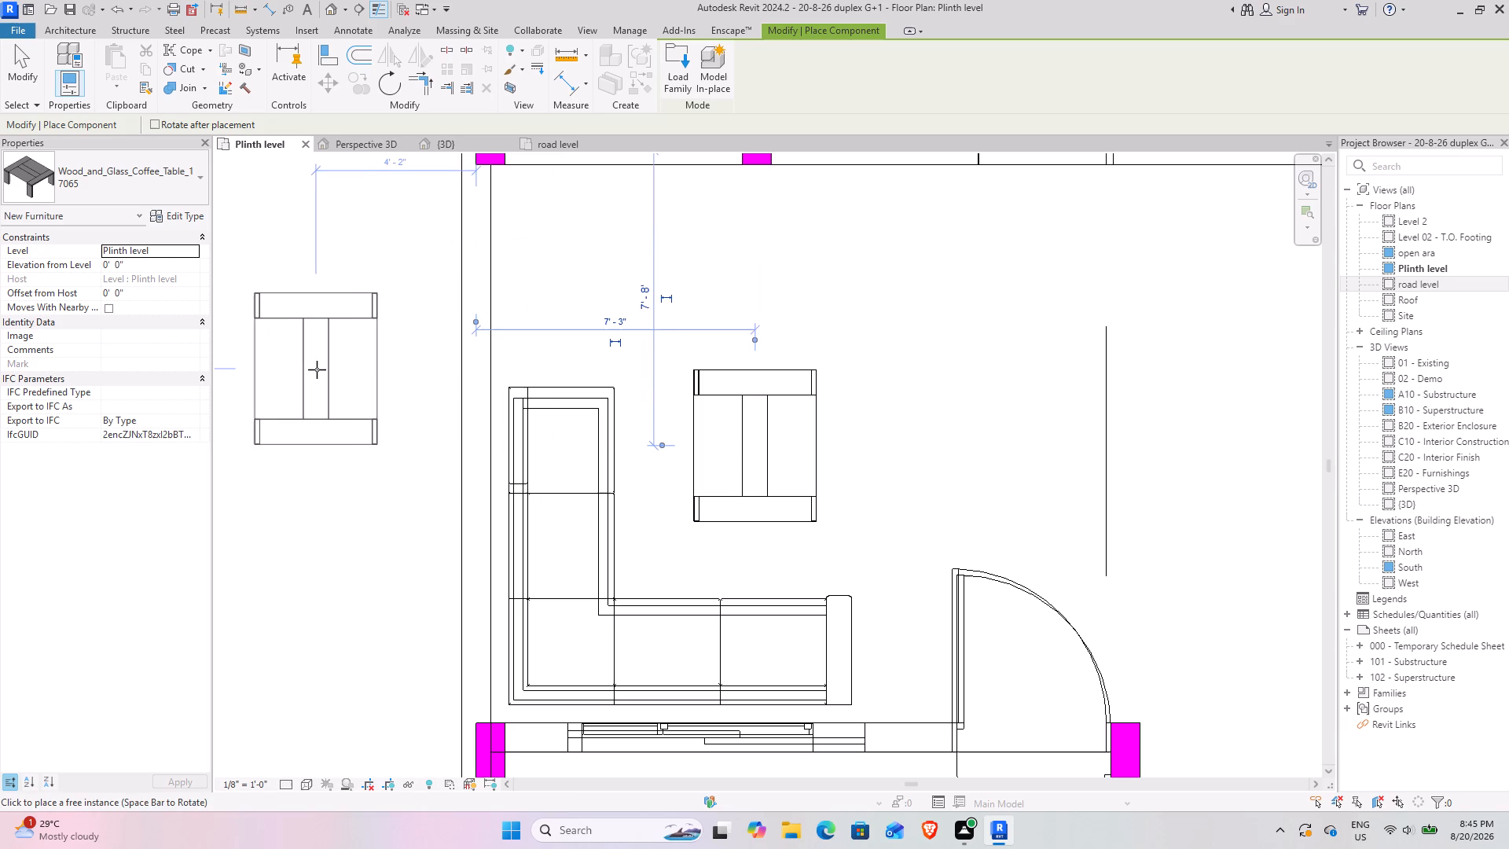
{"action": "key", "text": "Escape"}
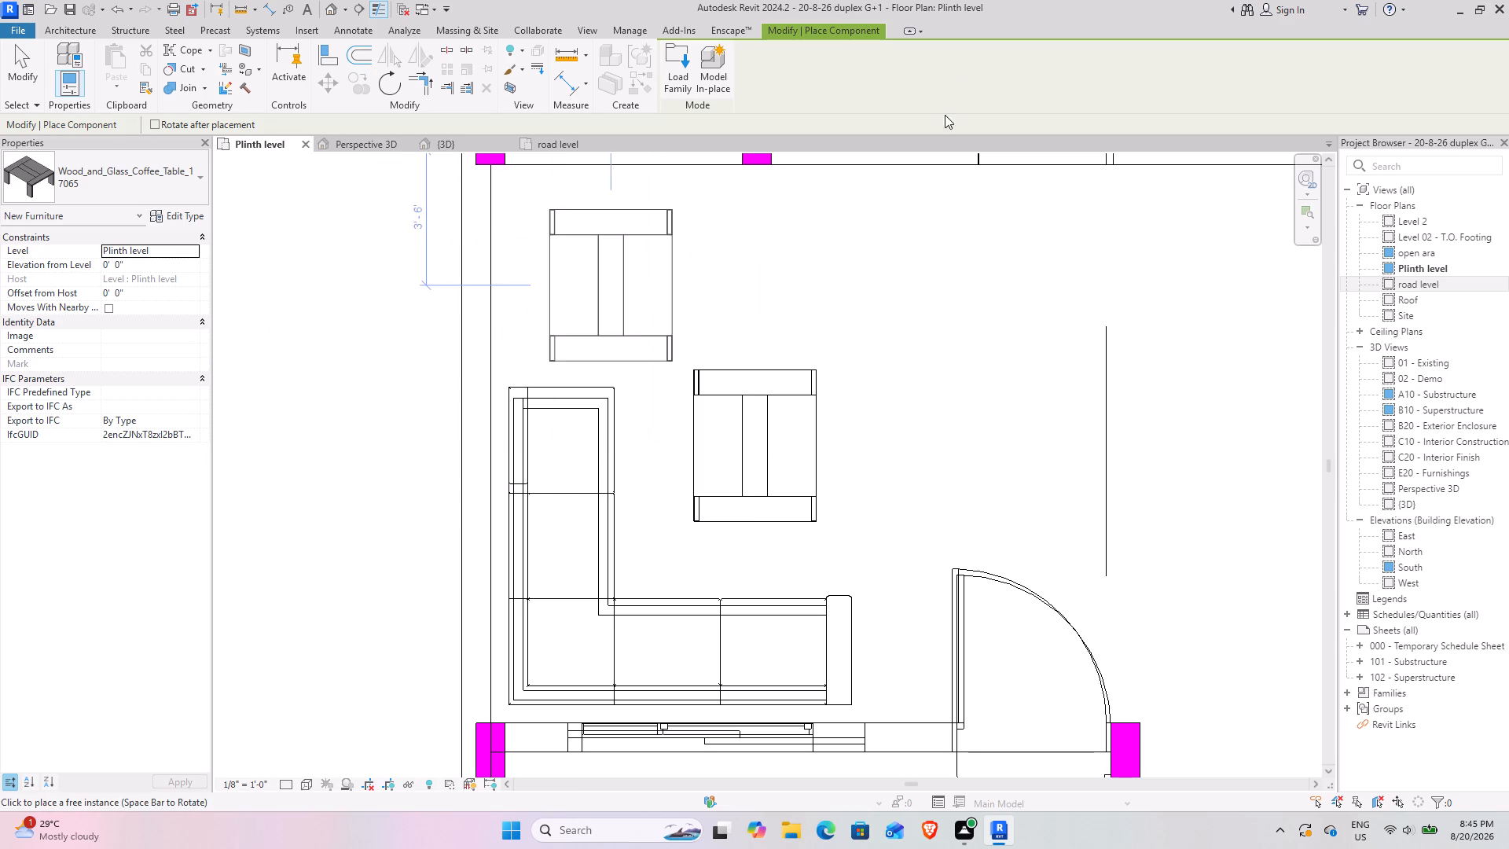
{"action": "key", "text": "Escape"}
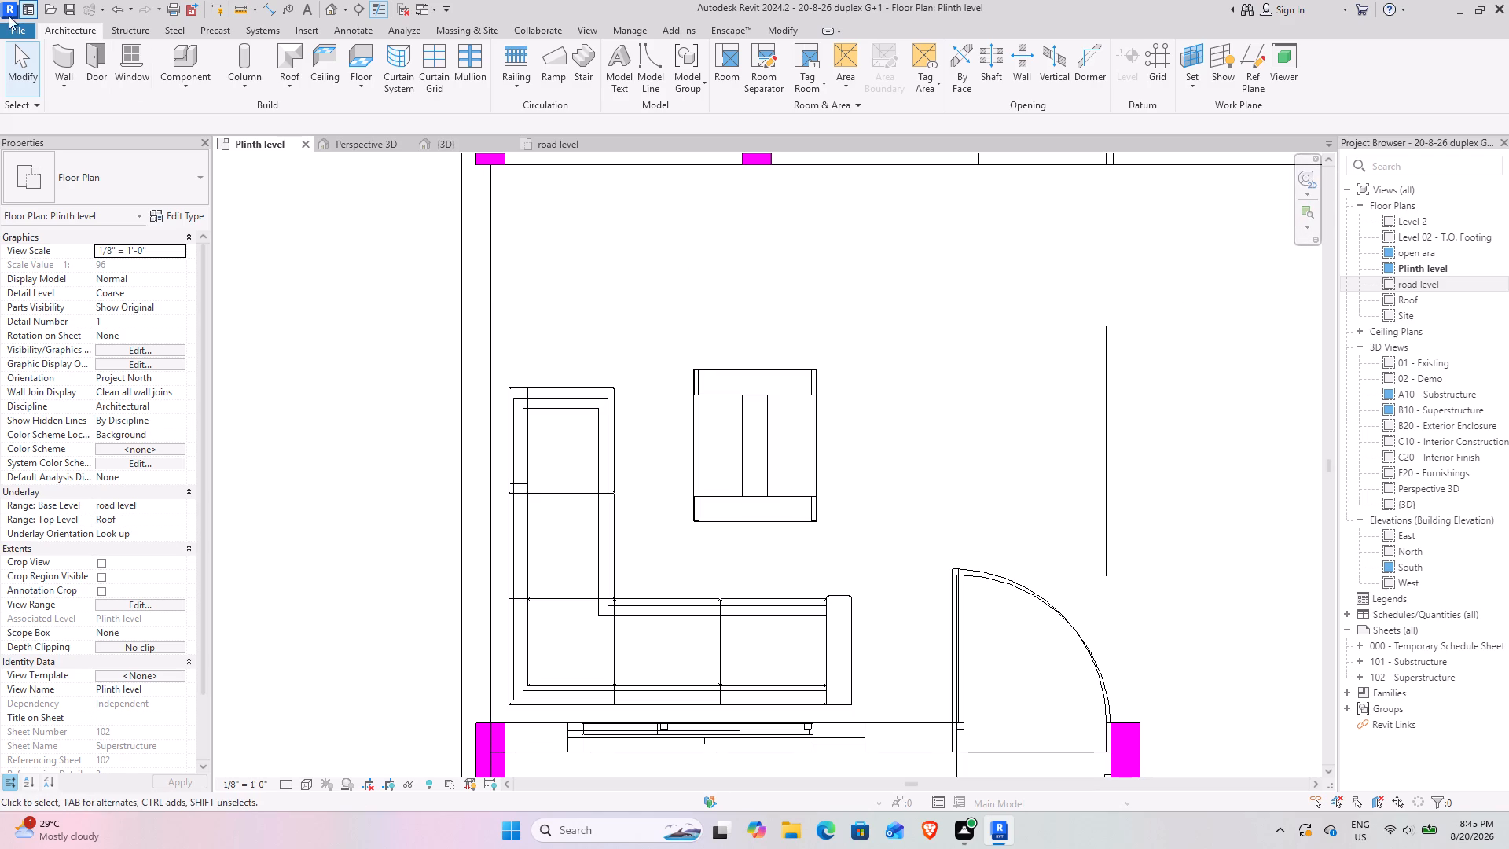
Start loading another component family and browse the SHUBHAM CITY library folders for the next furniture piece.
{"action": "left_click", "coordinate": [181, 78]}
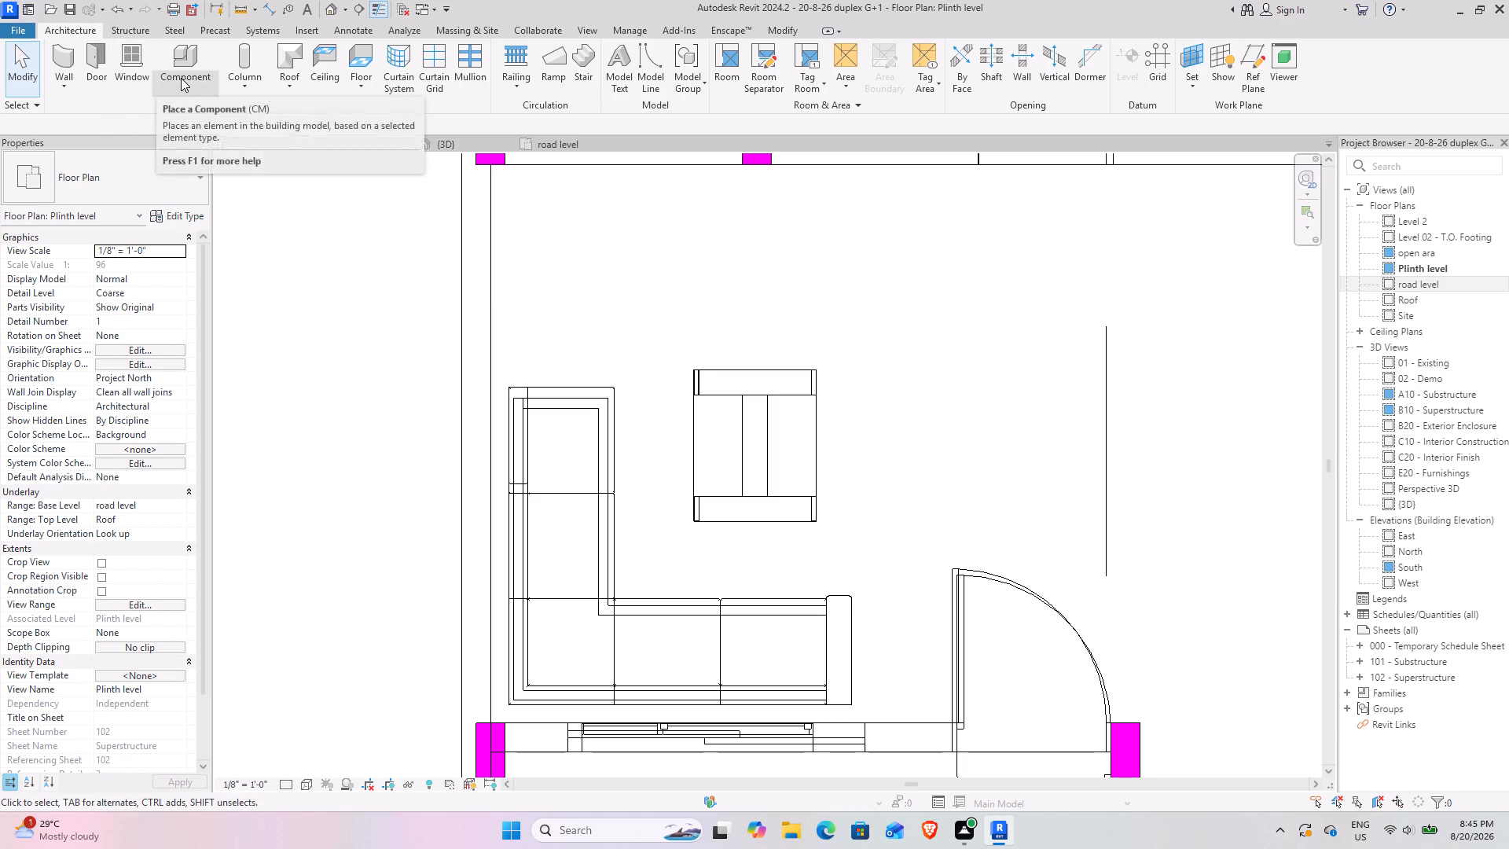
{"action": "left_click", "coordinate": [245, 118]}
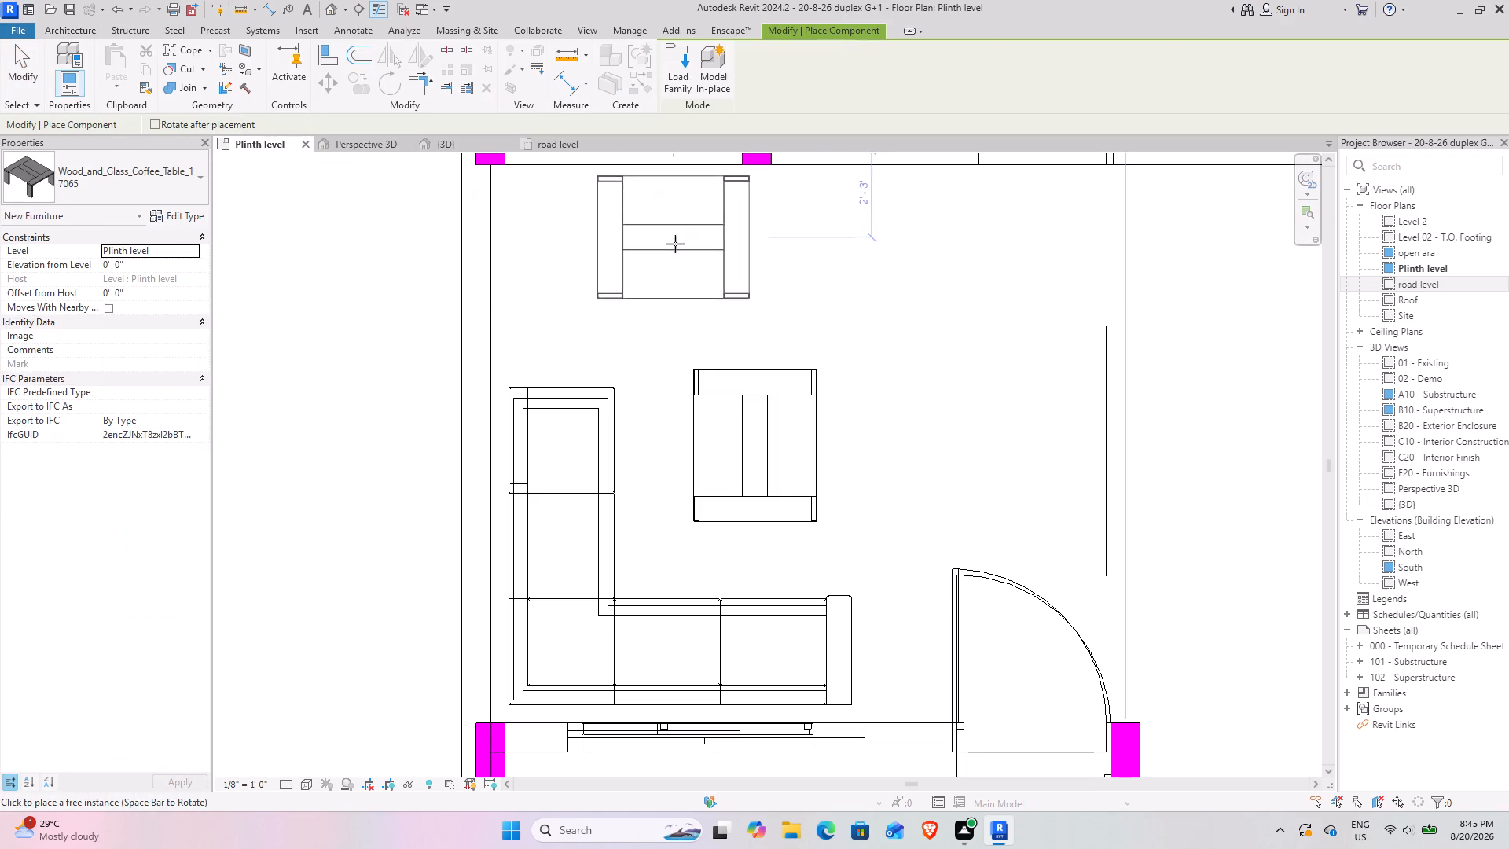
{"action": "left_click", "coordinate": [671, 75]}
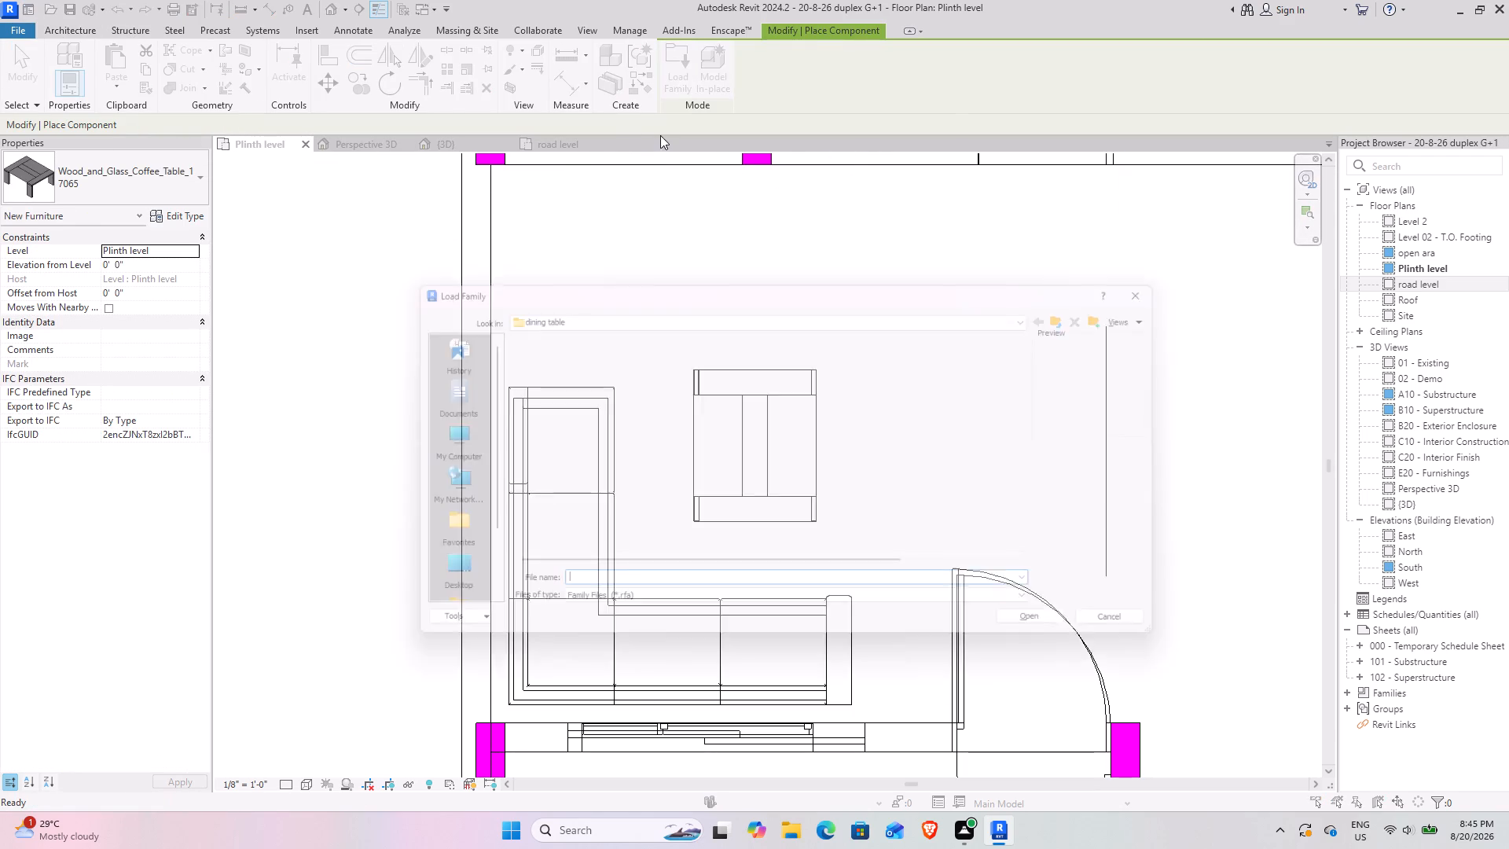
{"action": "left_click", "coordinate": [1086, 317]}
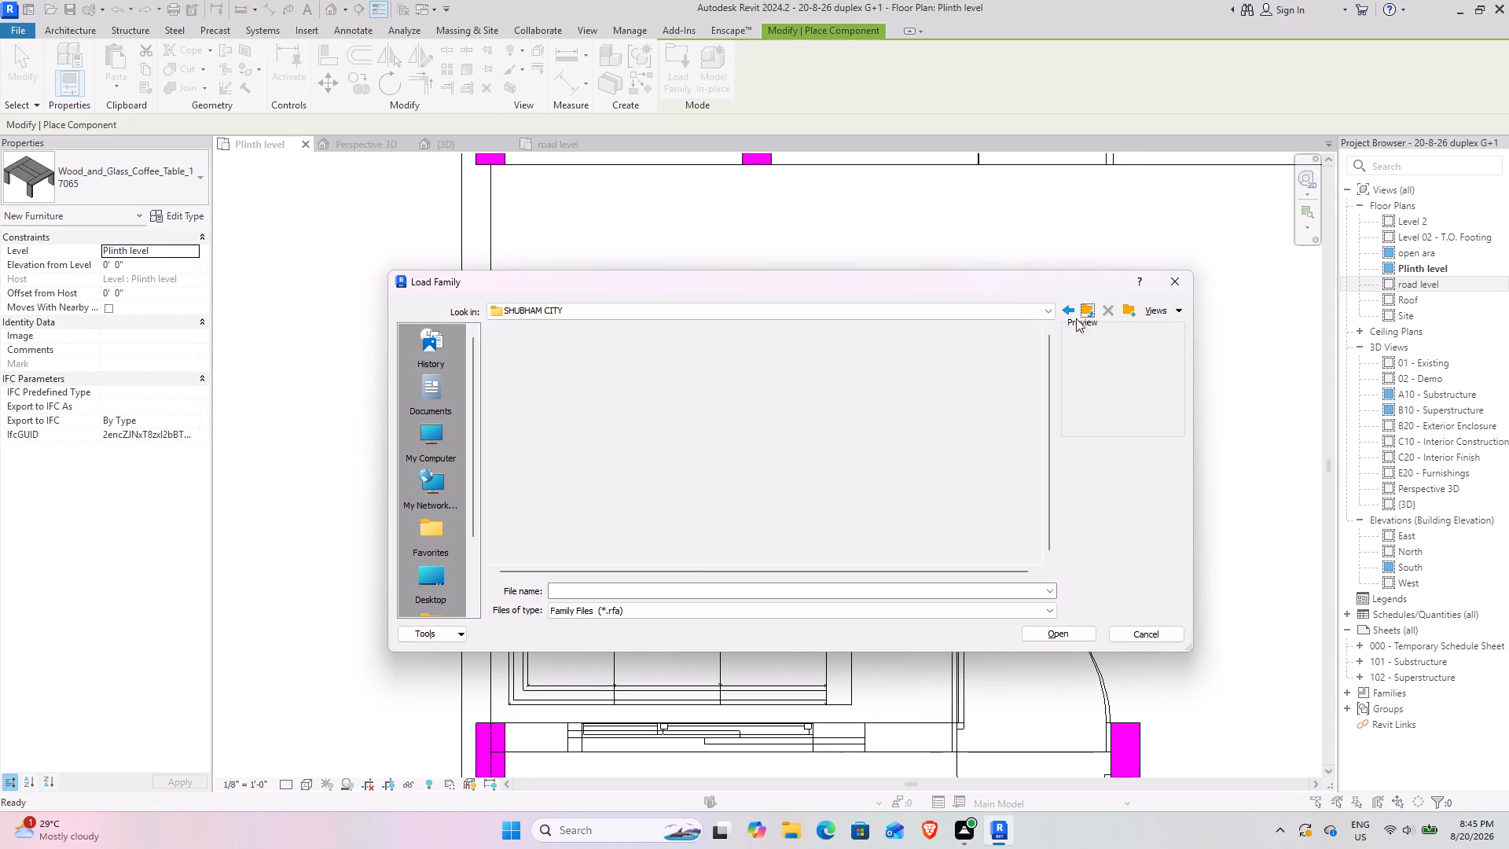
{"action": "scroll", "coordinate": [641, 424], "scroll_direction": "down", "scroll_amount": 1}
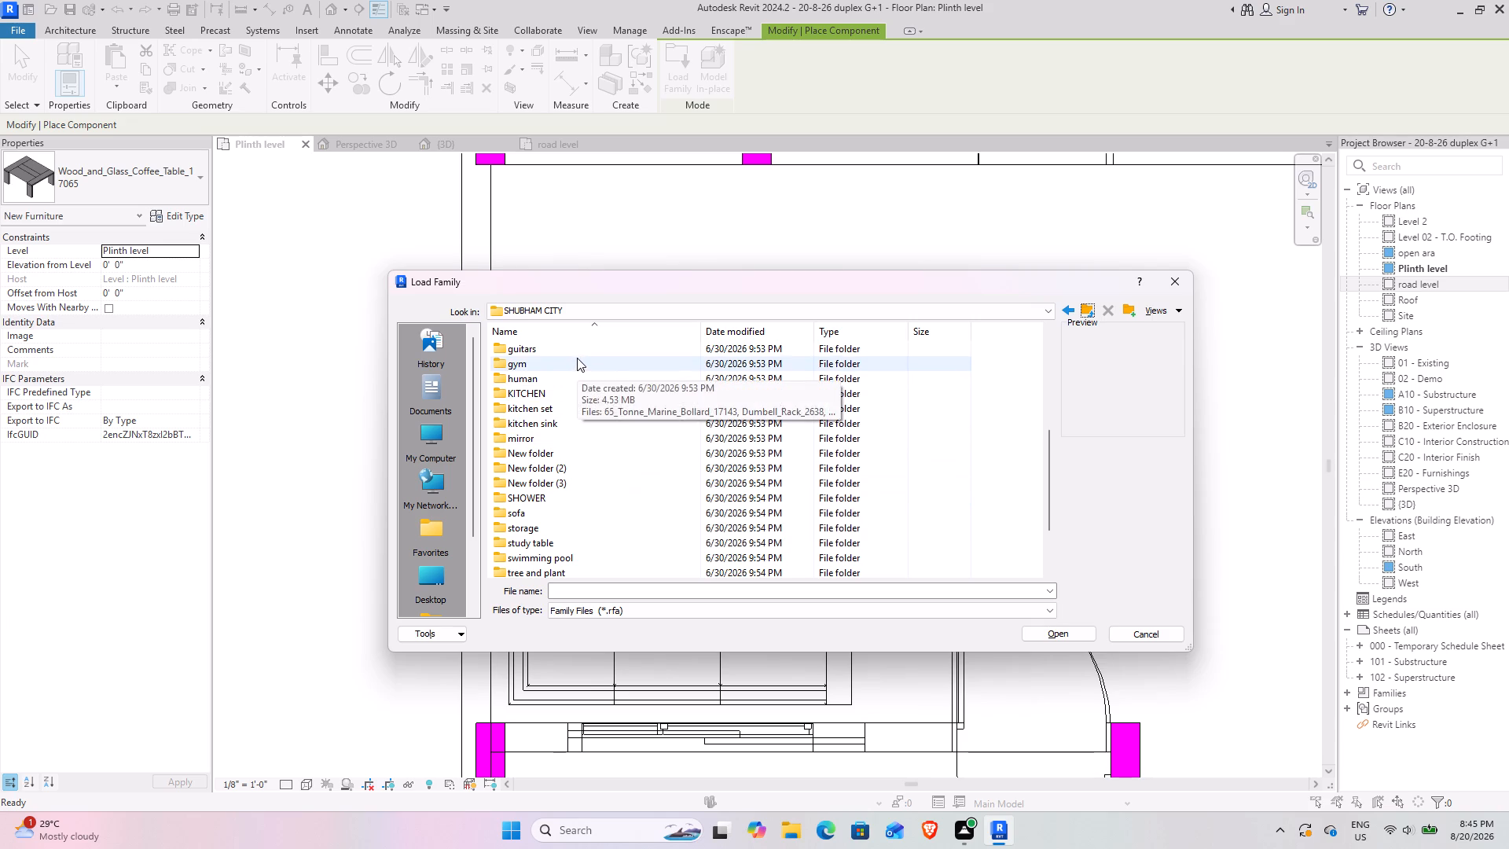
{"action": "scroll", "coordinate": [567, 474], "scroll_direction": "down", "scroll_amount": 1}
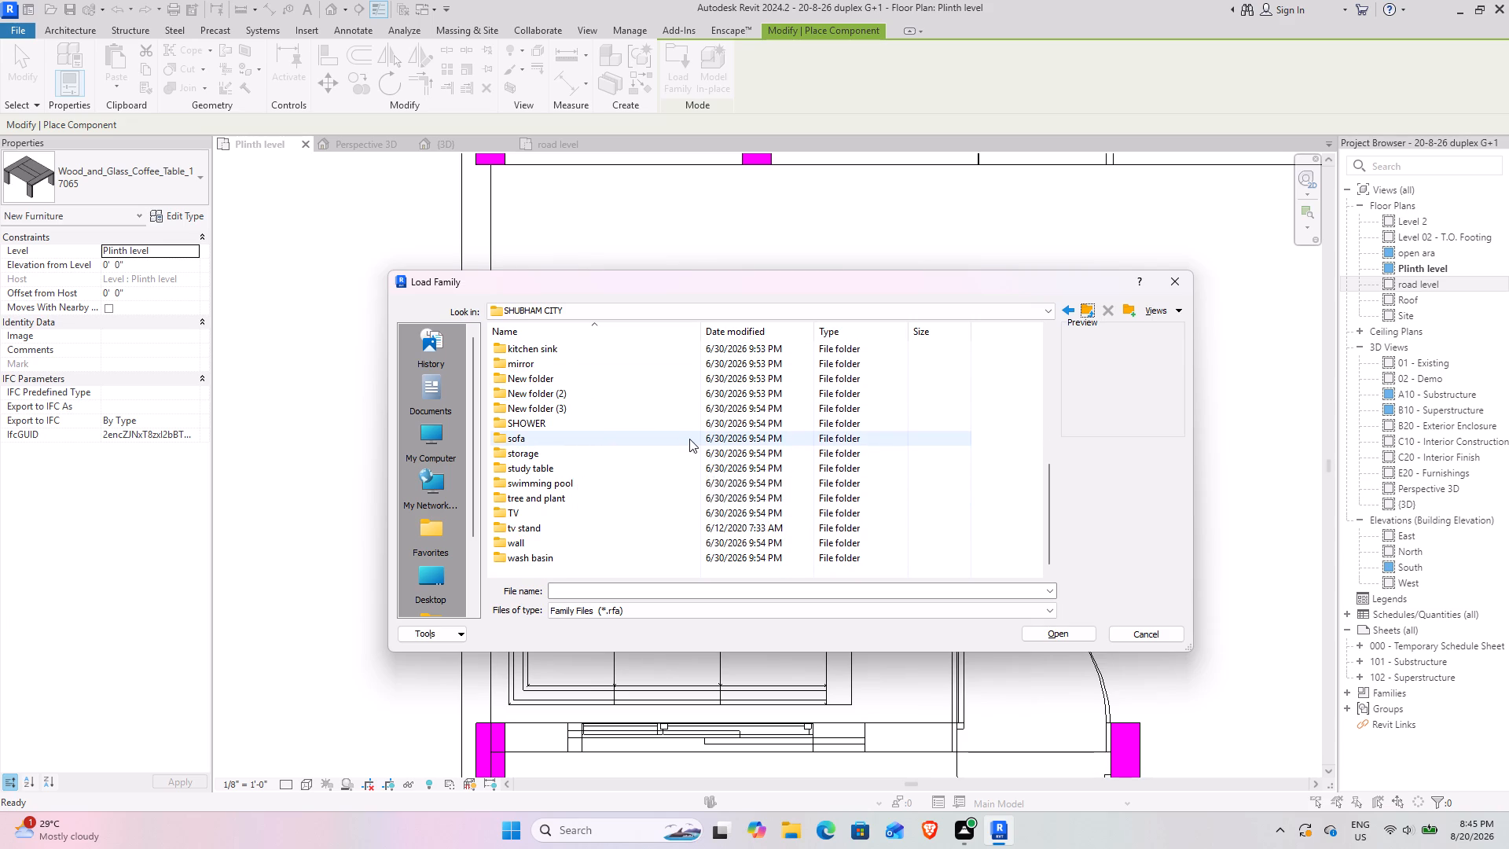
{"action": "scroll", "coordinate": [633, 459], "scroll_direction": "down", "scroll_amount": 1}
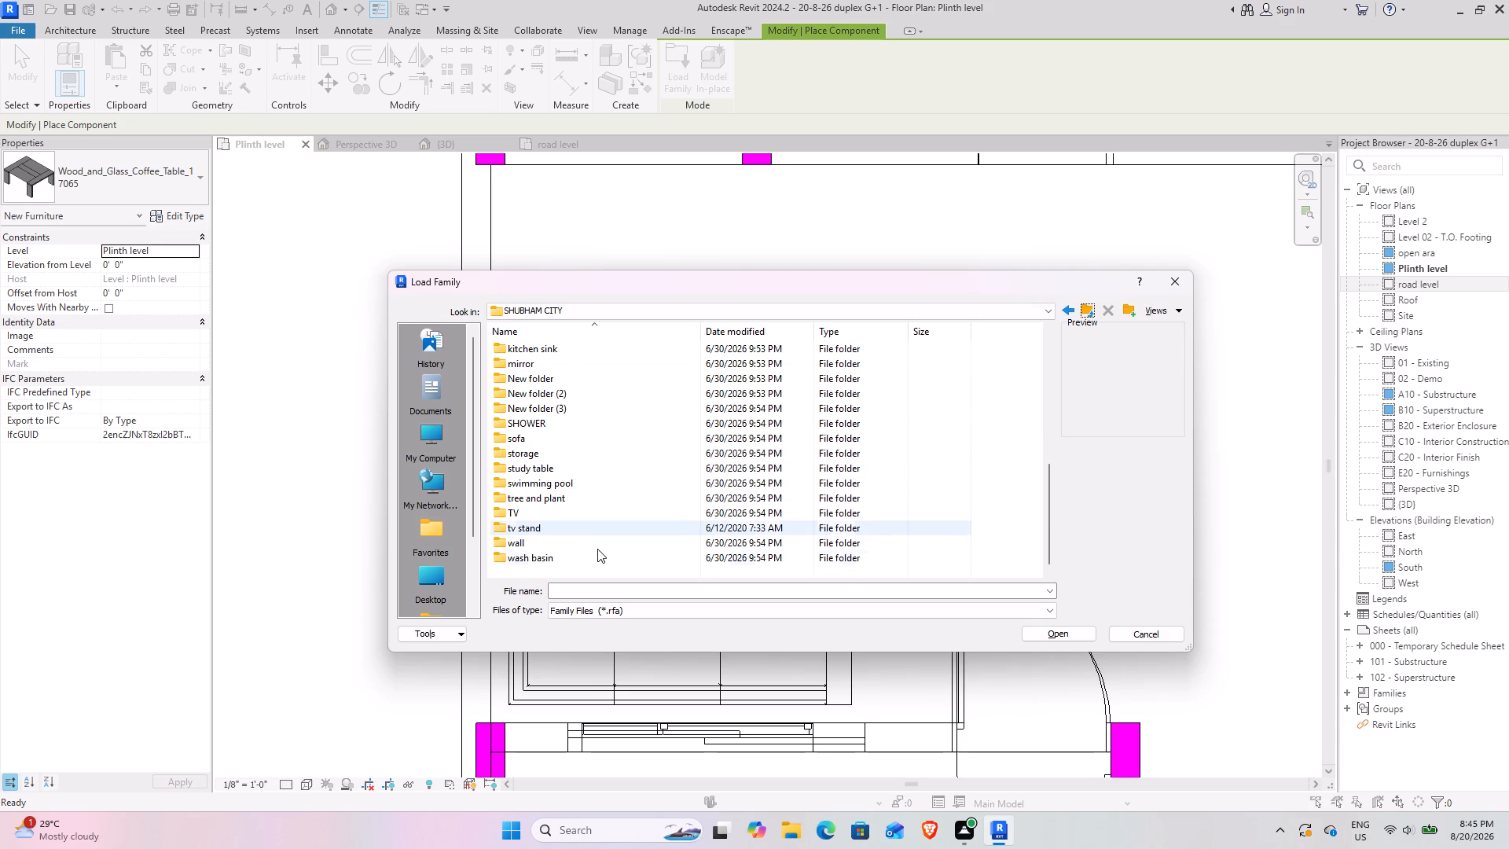
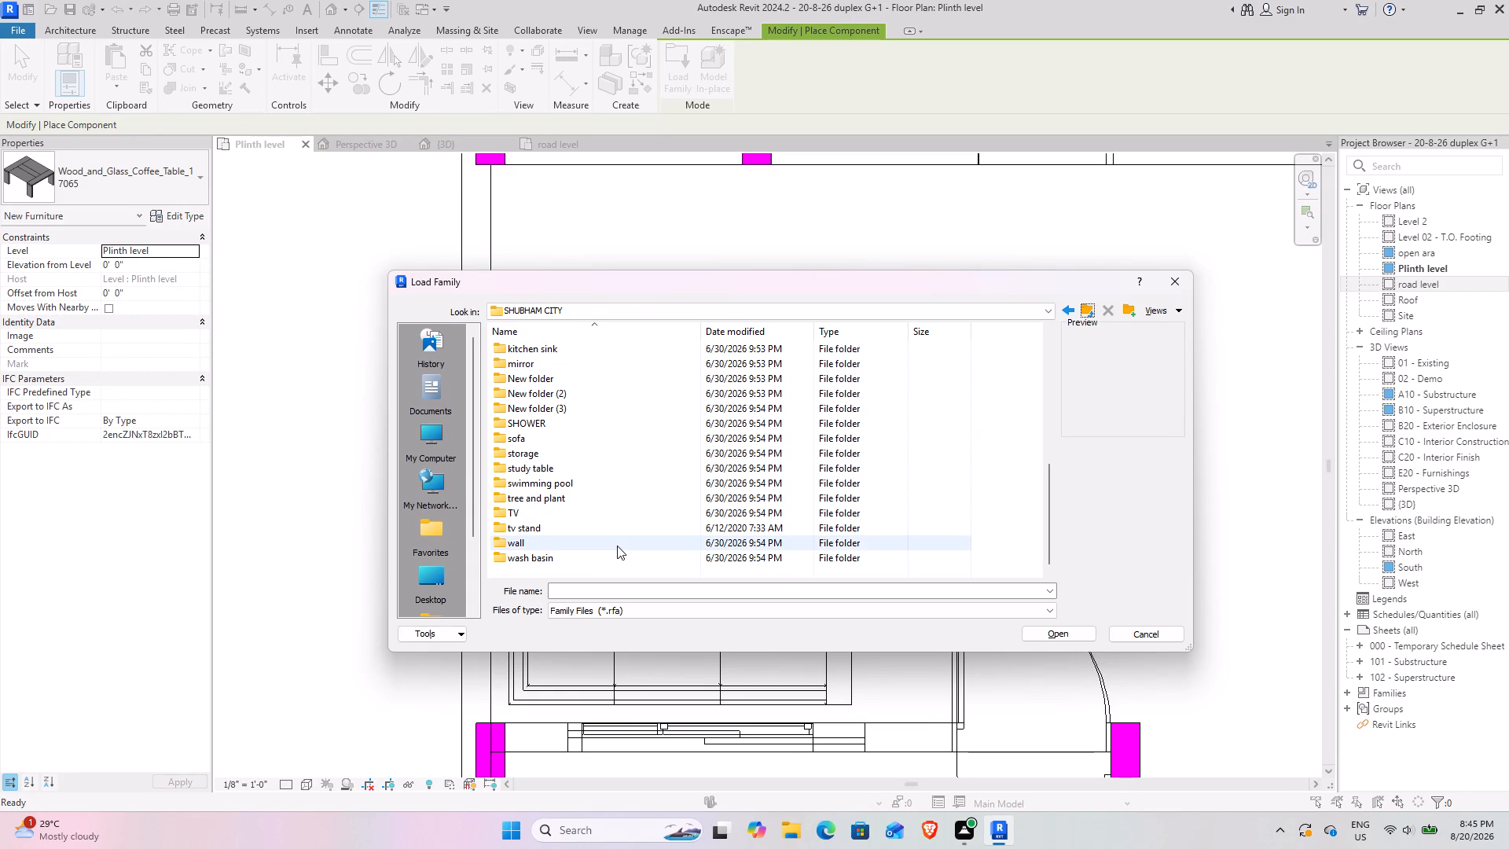
Open the coffee table folder within the SHUBHAM CITY family library.
{"action": "scroll", "coordinate": [597, 503], "scroll_direction": "up", "scroll_amount": 2}
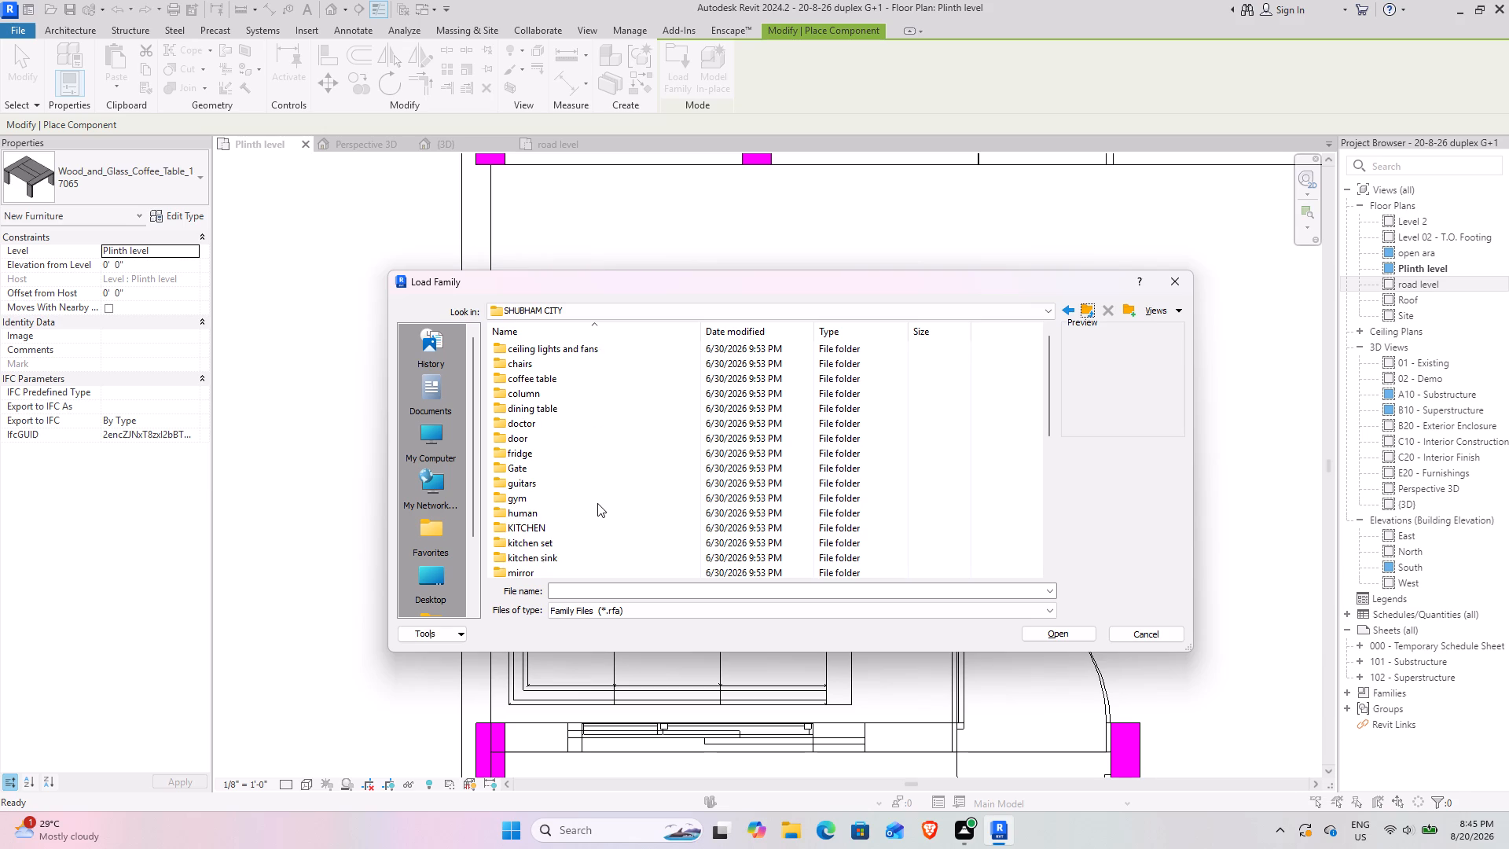
{"action": "scroll", "coordinate": [597, 503], "scroll_direction": "up", "scroll_amount": 1}
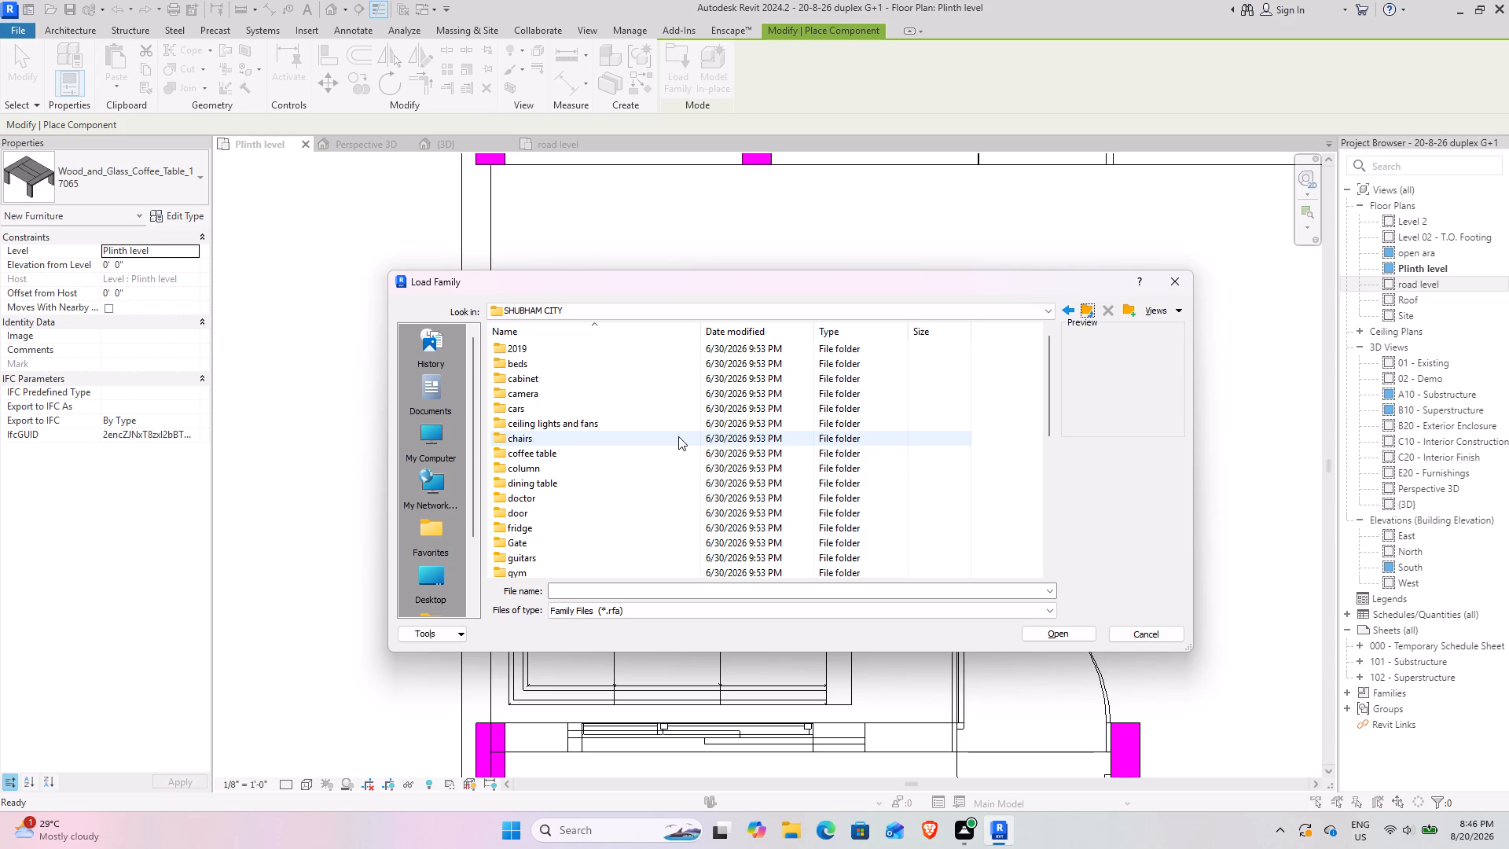
{"action": "left_click", "coordinate": [551, 450]}
{"action": "double_click", "coordinate": [551, 450]}
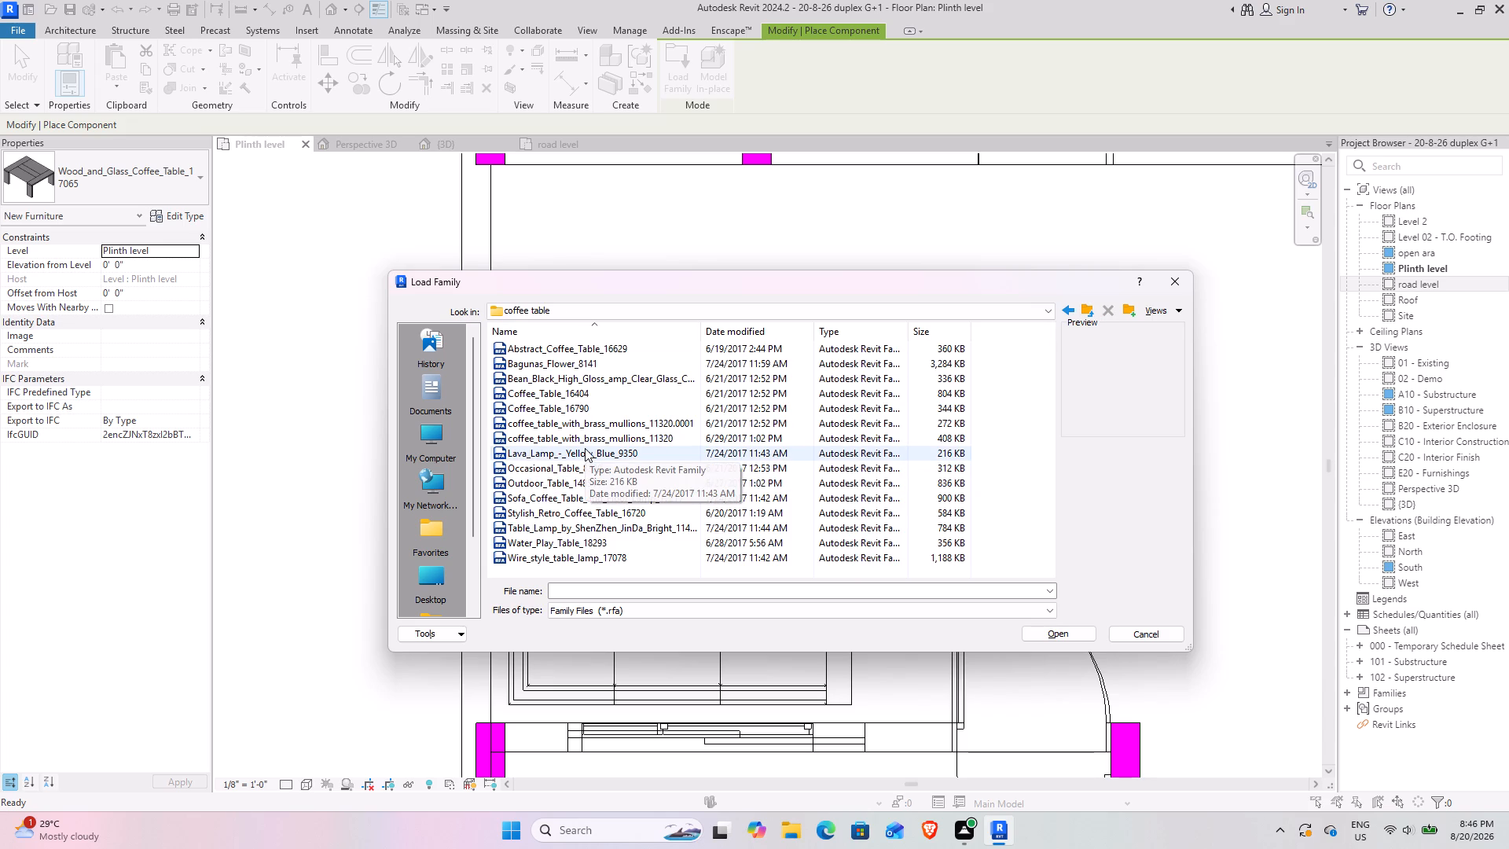
Enlarge the file thumbnails and examine the families in the coffee table folder for a suitable table.
{"action": "scroll", "coordinate": [585, 448], "scroll_direction": "up", "scroll_amount": 13, "text": "ctrl"}
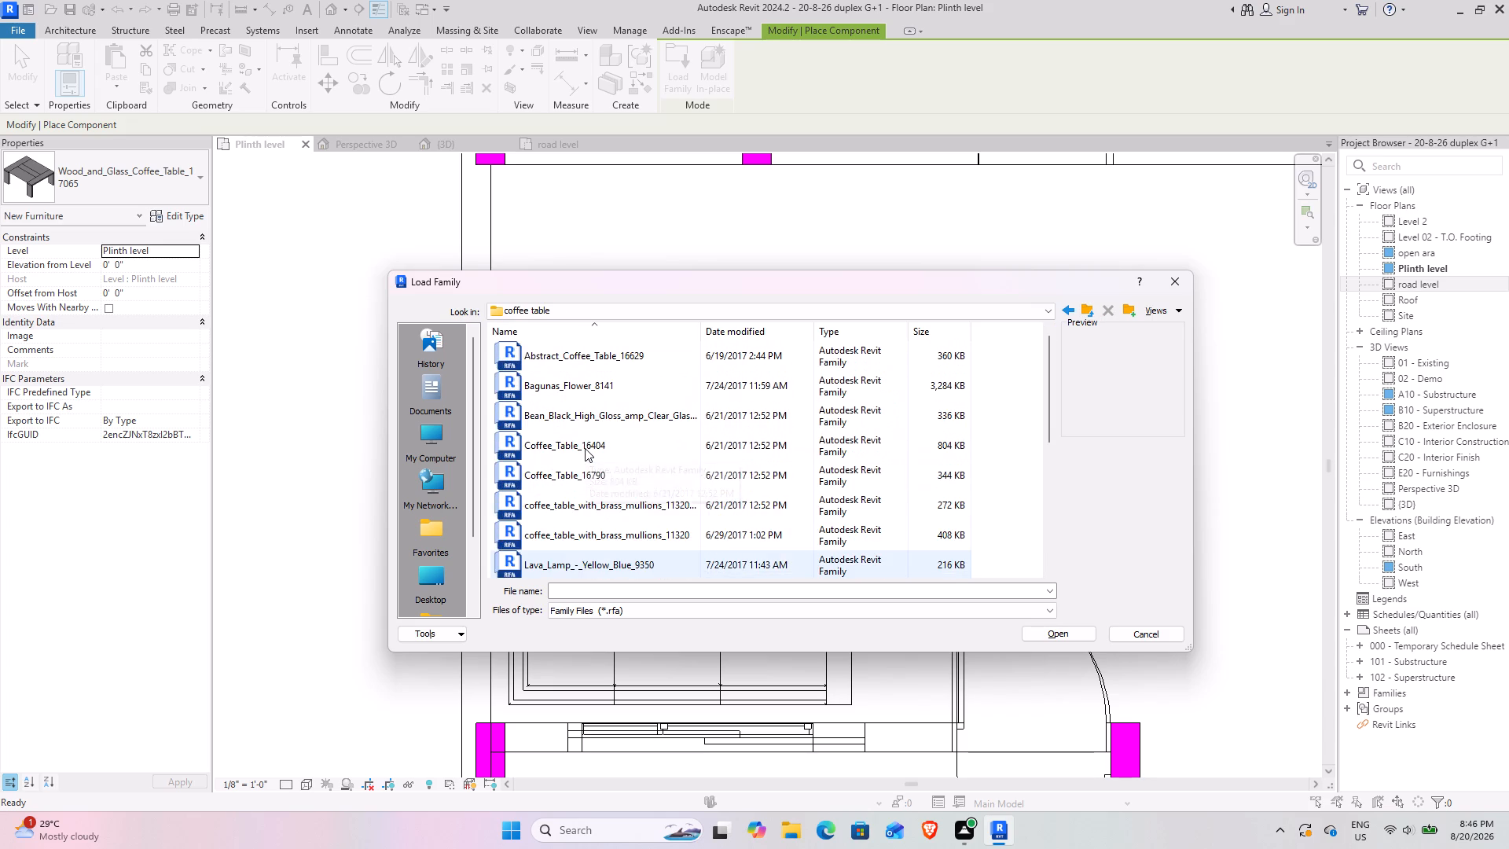
{"action": "scroll", "coordinate": [585, 448], "scroll_direction": "up", "scroll_amount": 2, "text": "ctrl"}
{"action": "scroll", "coordinate": [622, 445], "scroll_direction": "down", "scroll_amount": 2}
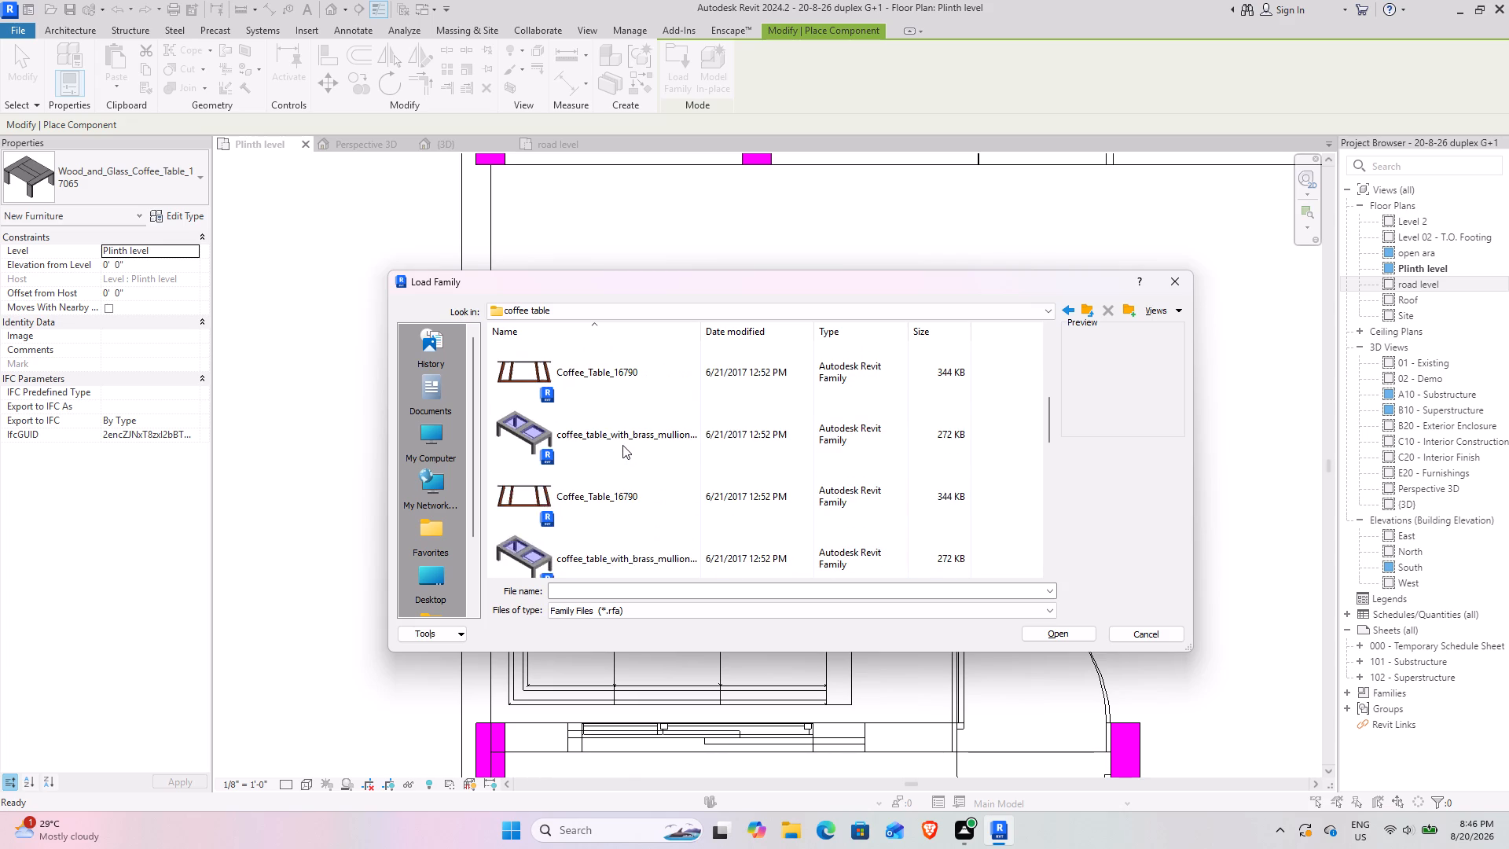
{"action": "scroll", "coordinate": [624, 445], "scroll_direction": "down", "scroll_amount": 2}
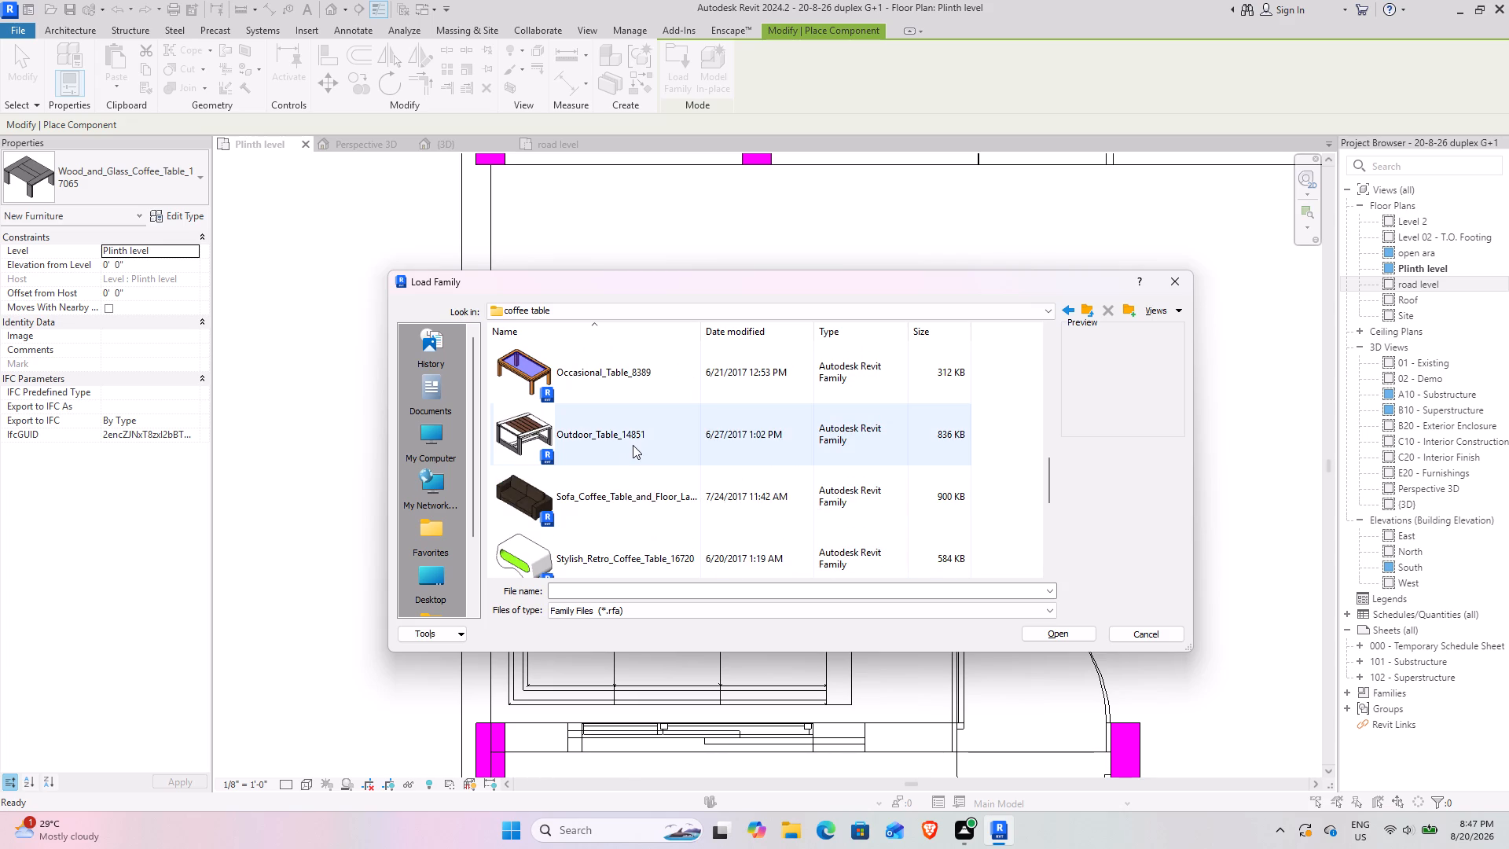
{"action": "scroll", "coordinate": [625, 464], "scroll_direction": "down", "scroll_amount": 3}
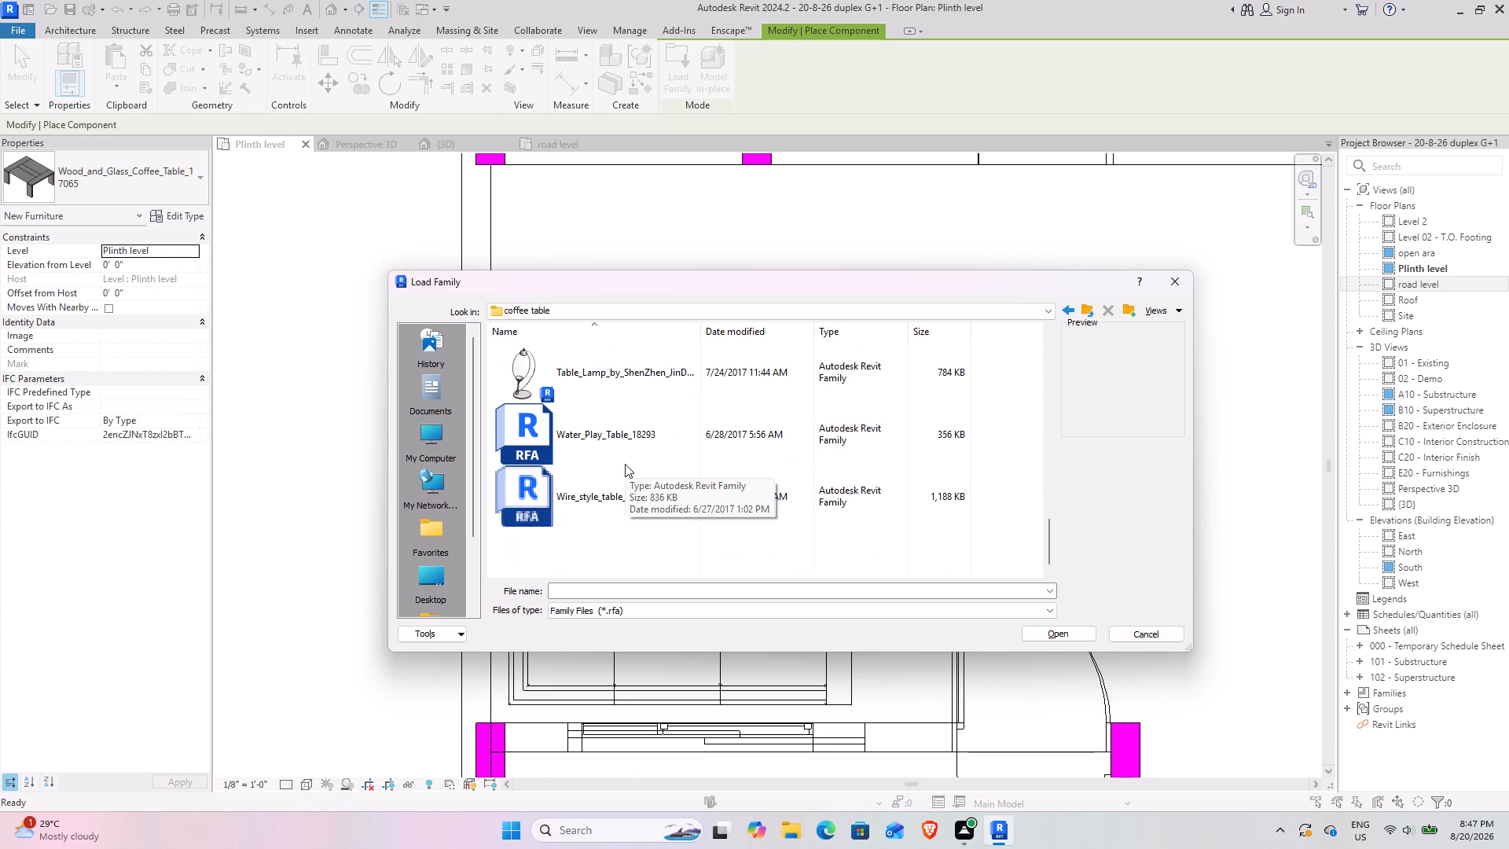
{"action": "scroll", "coordinate": [625, 464], "scroll_direction": "down", "scroll_amount": 2}
{"action": "scroll", "coordinate": [647, 490], "scroll_direction": "up", "scroll_amount": 2}
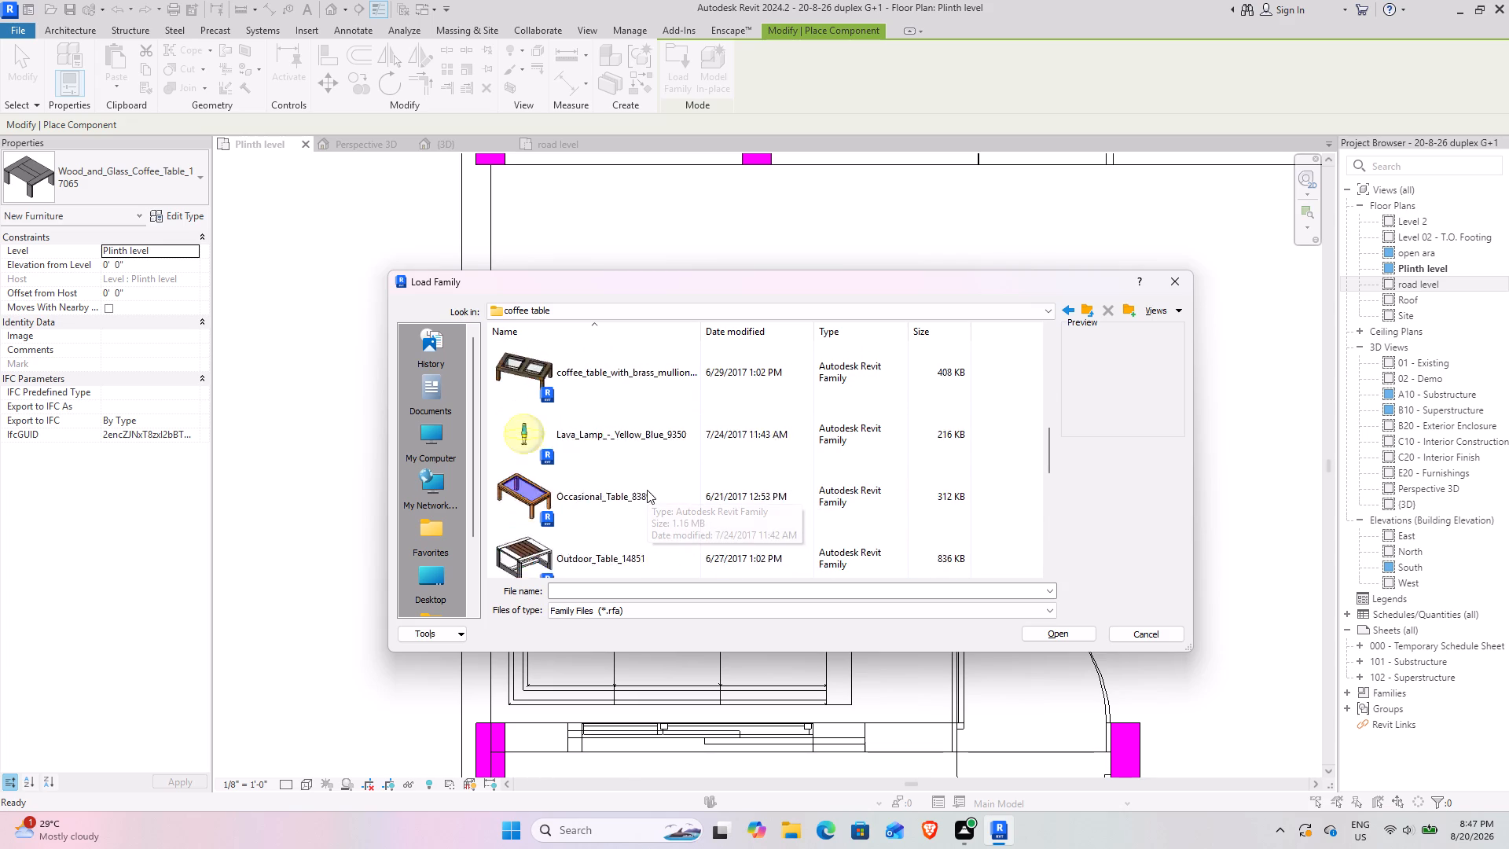
{"action": "scroll", "coordinate": [647, 490], "scroll_direction": "up", "scroll_amount": 8}
{"action": "scroll", "coordinate": [647, 491], "scroll_direction": "down", "scroll_amount": 5}
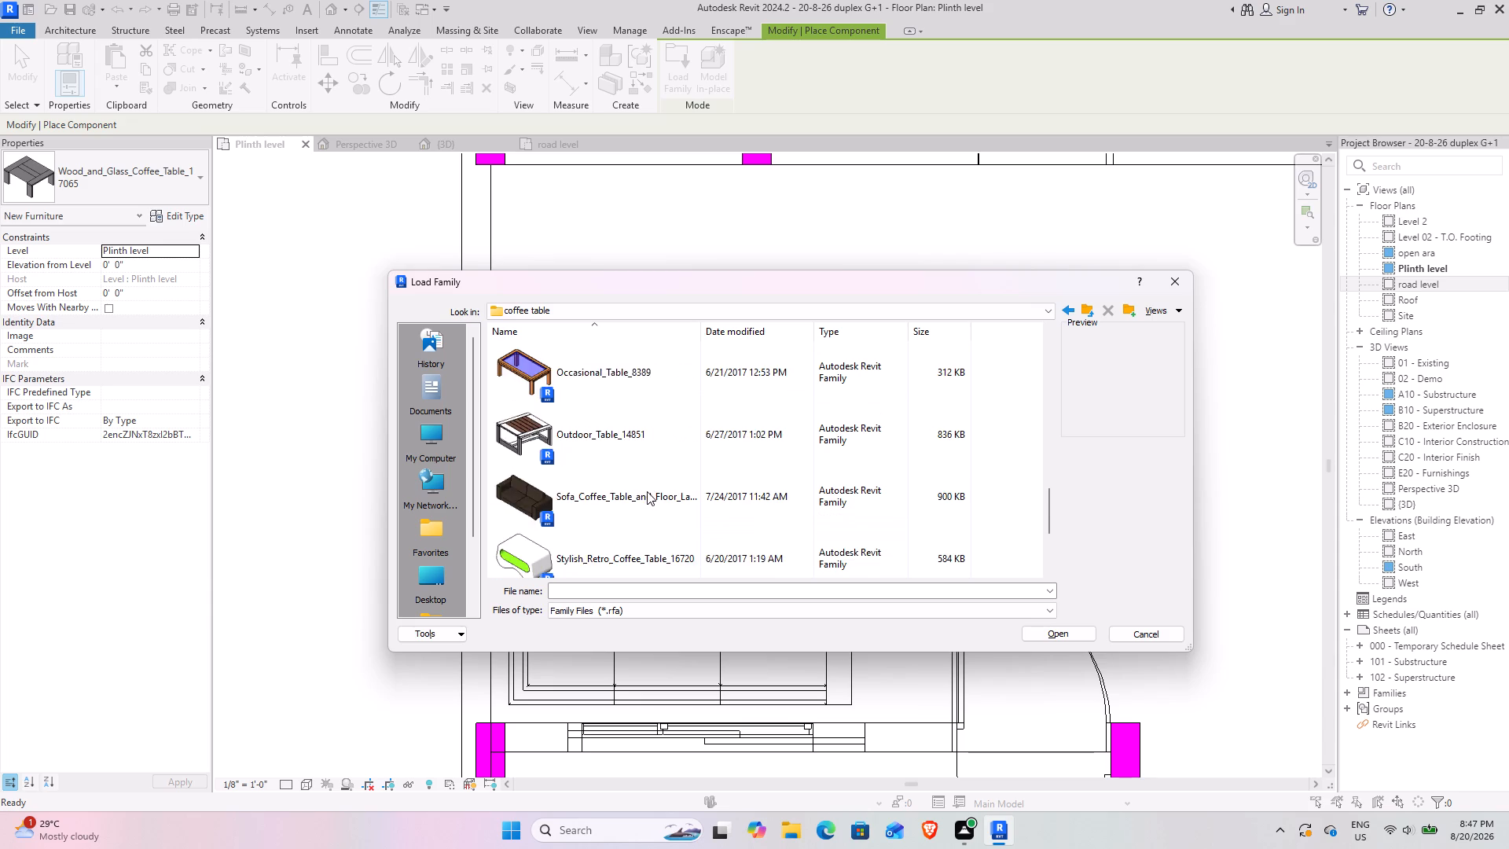
{"action": "scroll", "coordinate": [647, 491], "scroll_direction": "down", "scroll_amount": 5}
{"action": "scroll", "coordinate": [647, 491], "scroll_direction": "up", "scroll_amount": 2}
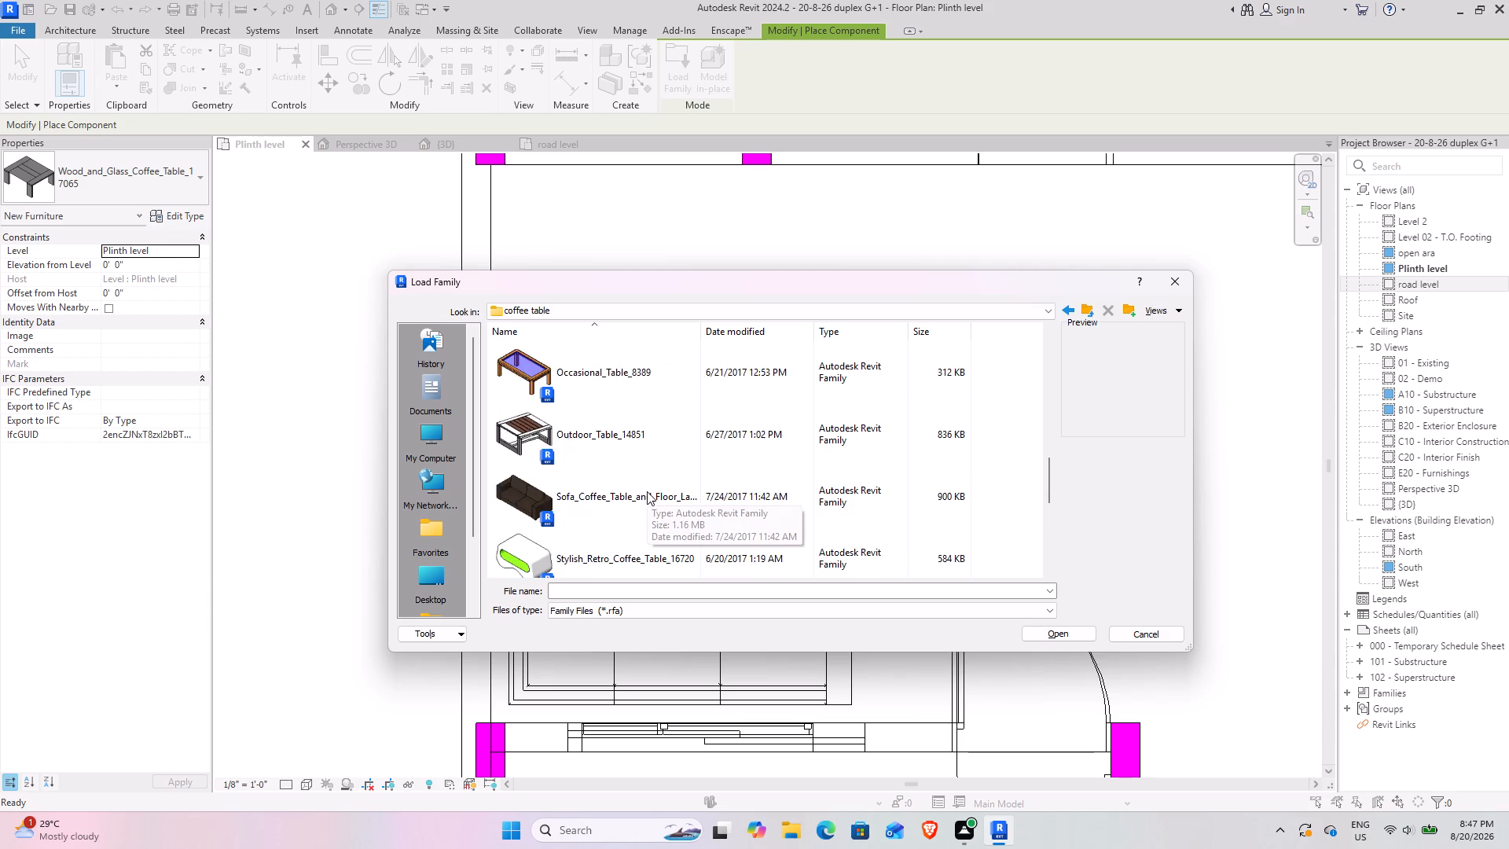
{"action": "scroll", "coordinate": [647, 491], "scroll_direction": "down", "scroll_amount": 3}
{"action": "scroll", "coordinate": [623, 442], "scroll_direction": "up", "scroll_amount": 3}
{"action": "scroll", "coordinate": [623, 442], "scroll_direction": "down", "scroll_amount": 7}
Close the Bentley CONNECTION Client window that covers the workspace.
{"action": "left_click", "coordinate": [1486, 314]}
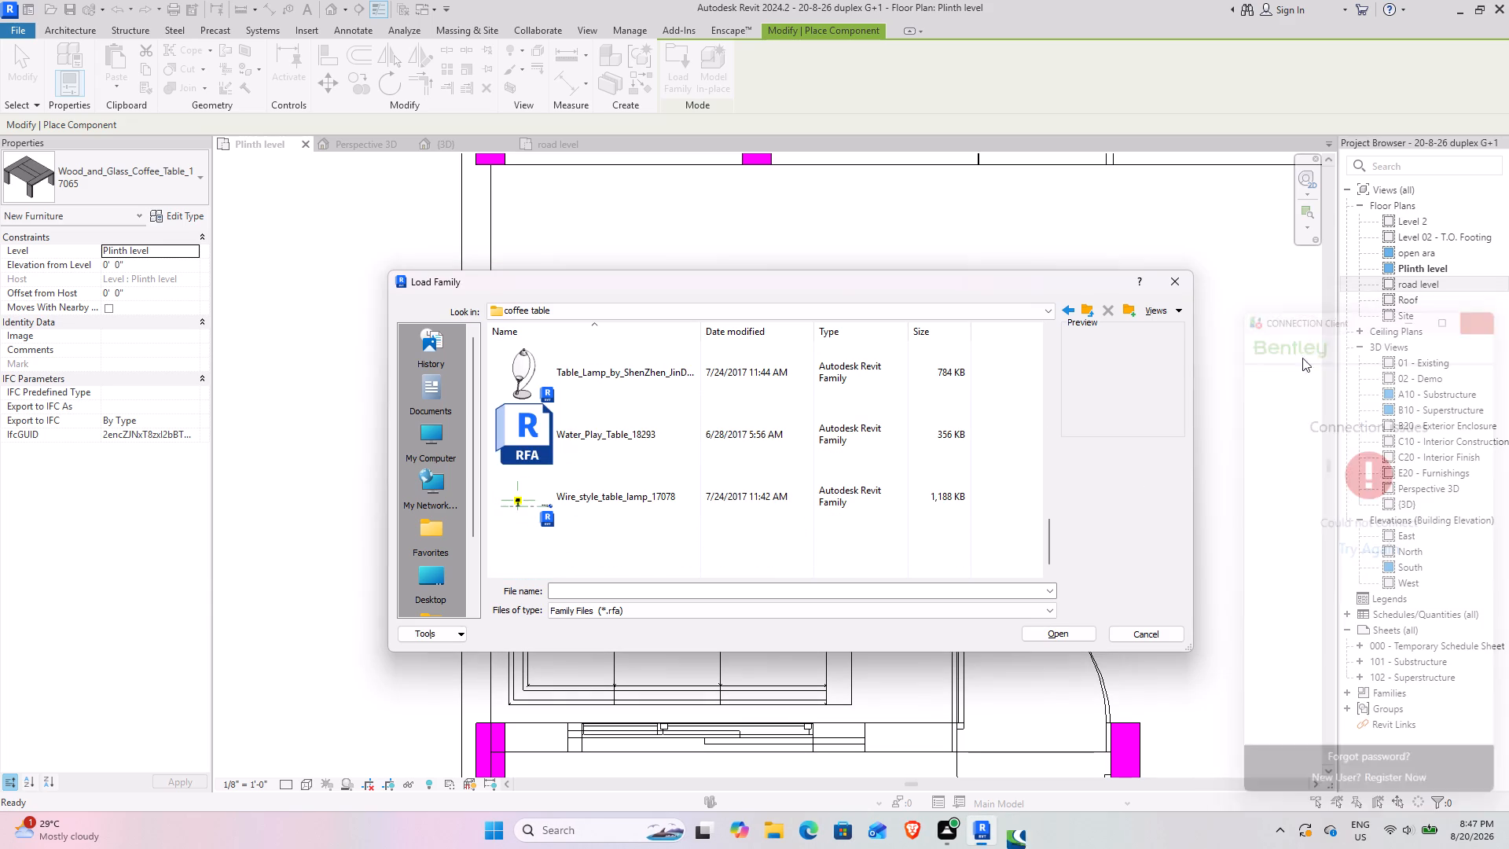
Review the coffee table family thumbnails again from the beginning of the list.
{"action": "scroll", "coordinate": [561, 456], "scroll_direction": "up", "scroll_amount": 9}
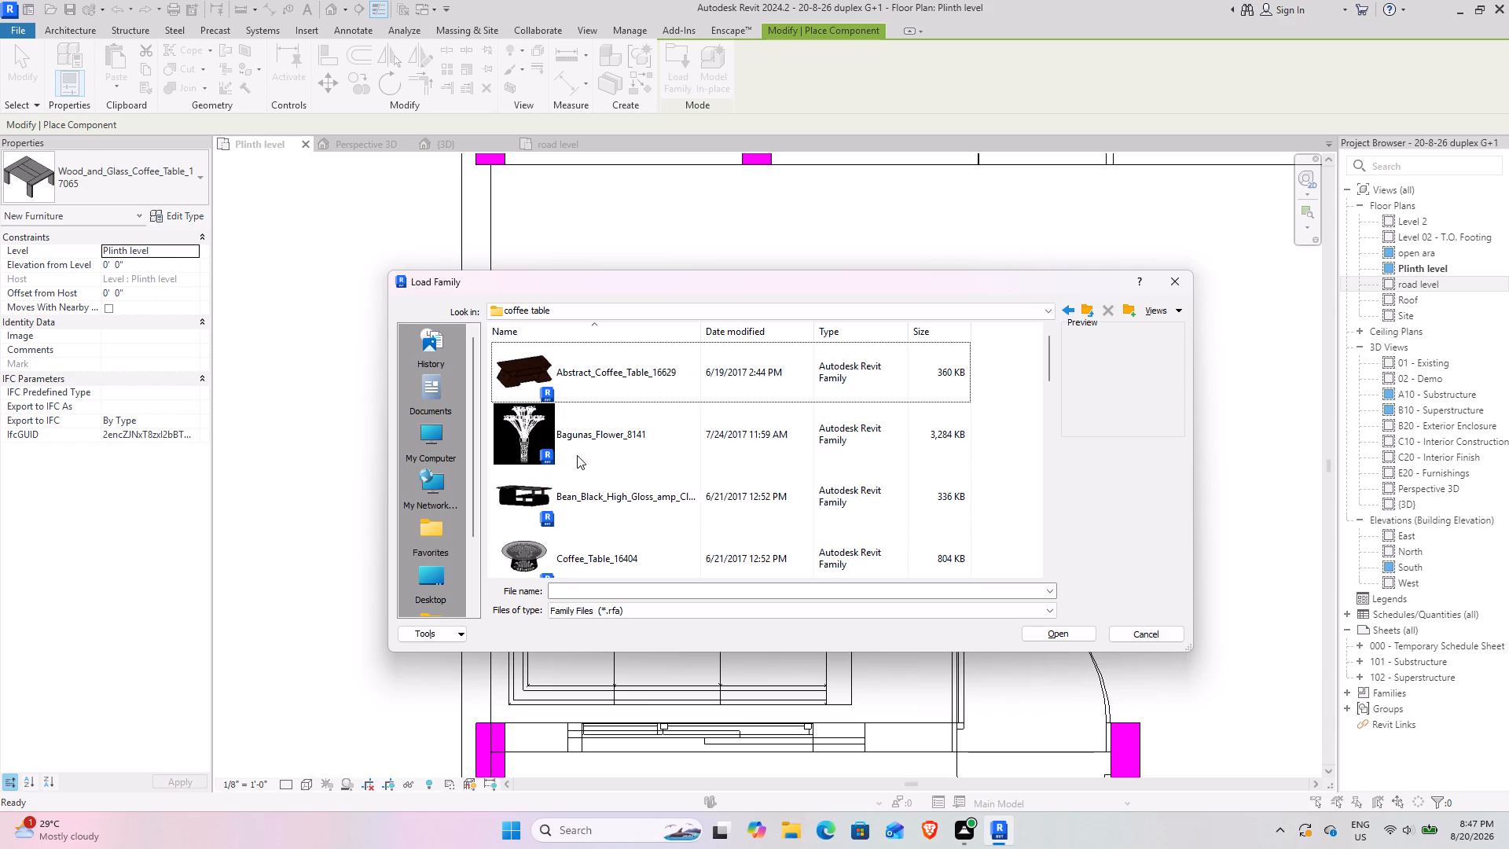
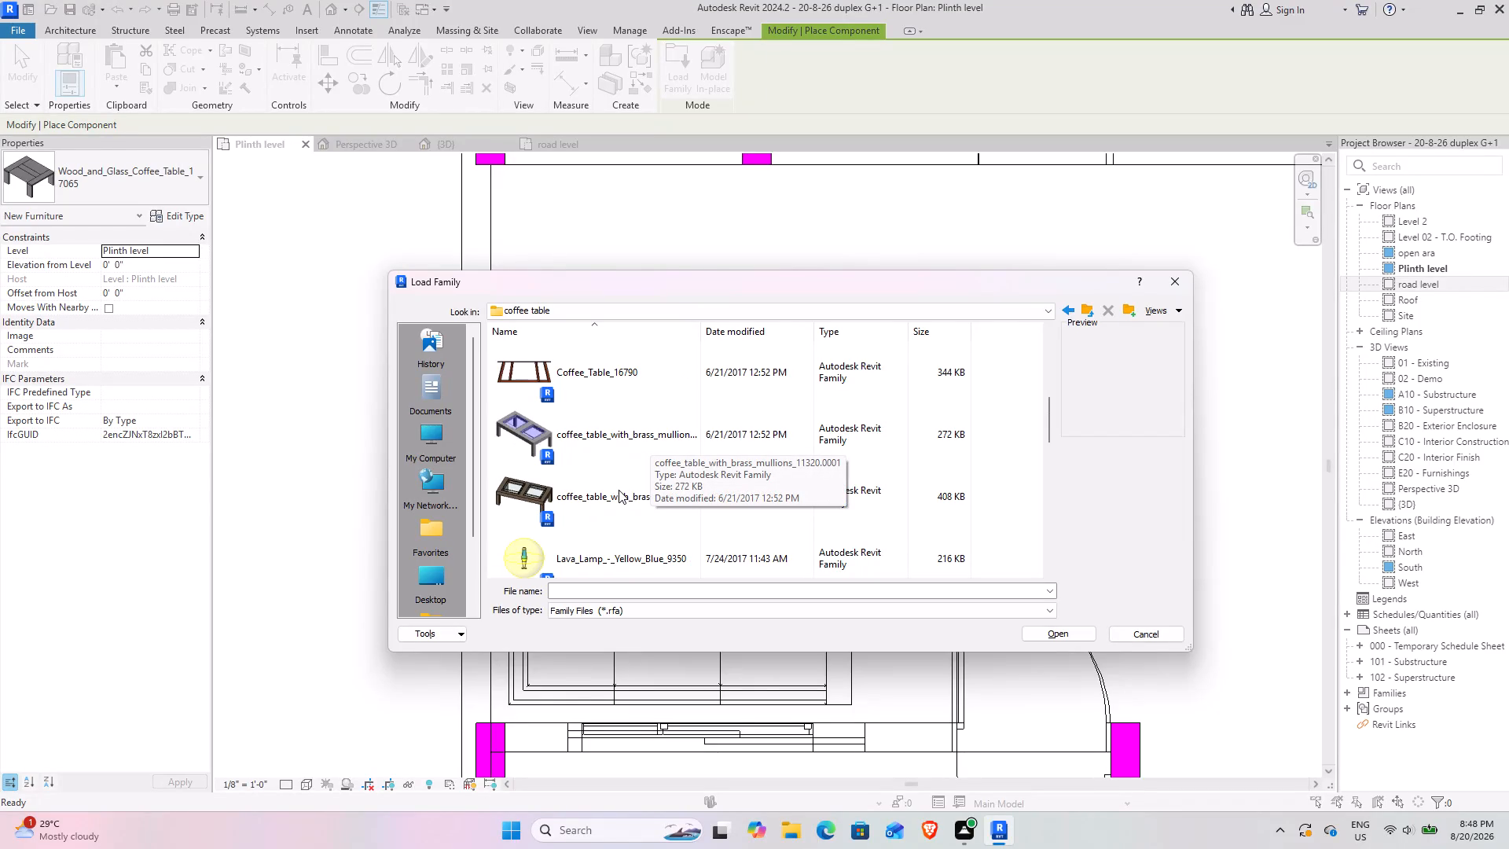
Examine the rest of the coffee table folder's family thumbnails, comparing them with those at the start of the list.
{"action": "scroll", "coordinate": [619, 488], "scroll_direction": "down", "scroll_amount": 1}
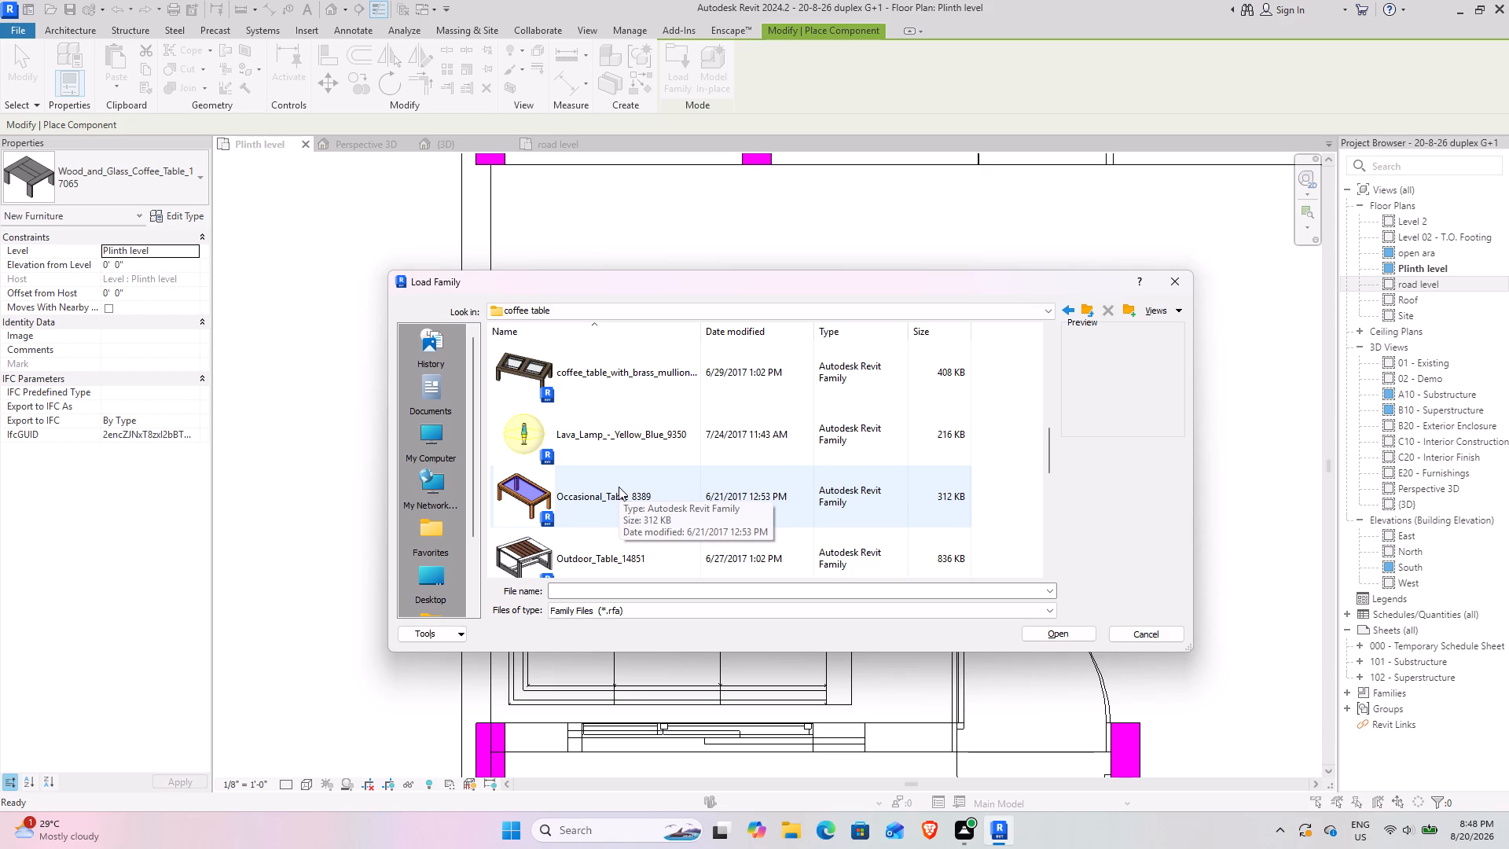
{"action": "scroll", "coordinate": [619, 484], "scroll_direction": "down", "scroll_amount": 2}
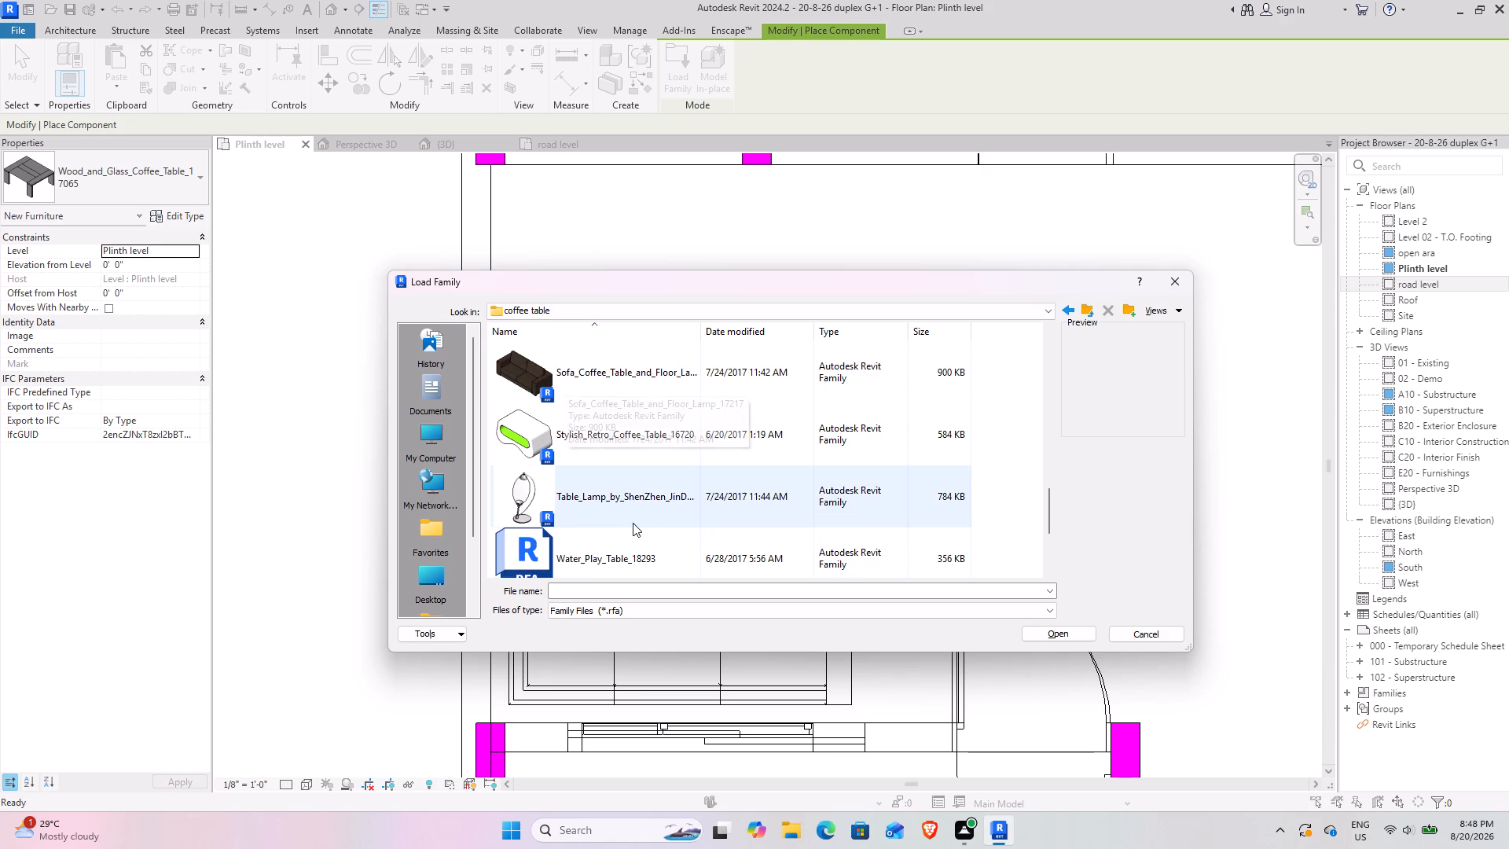
{"action": "scroll", "coordinate": [622, 432], "scroll_direction": "up", "scroll_amount": 4}
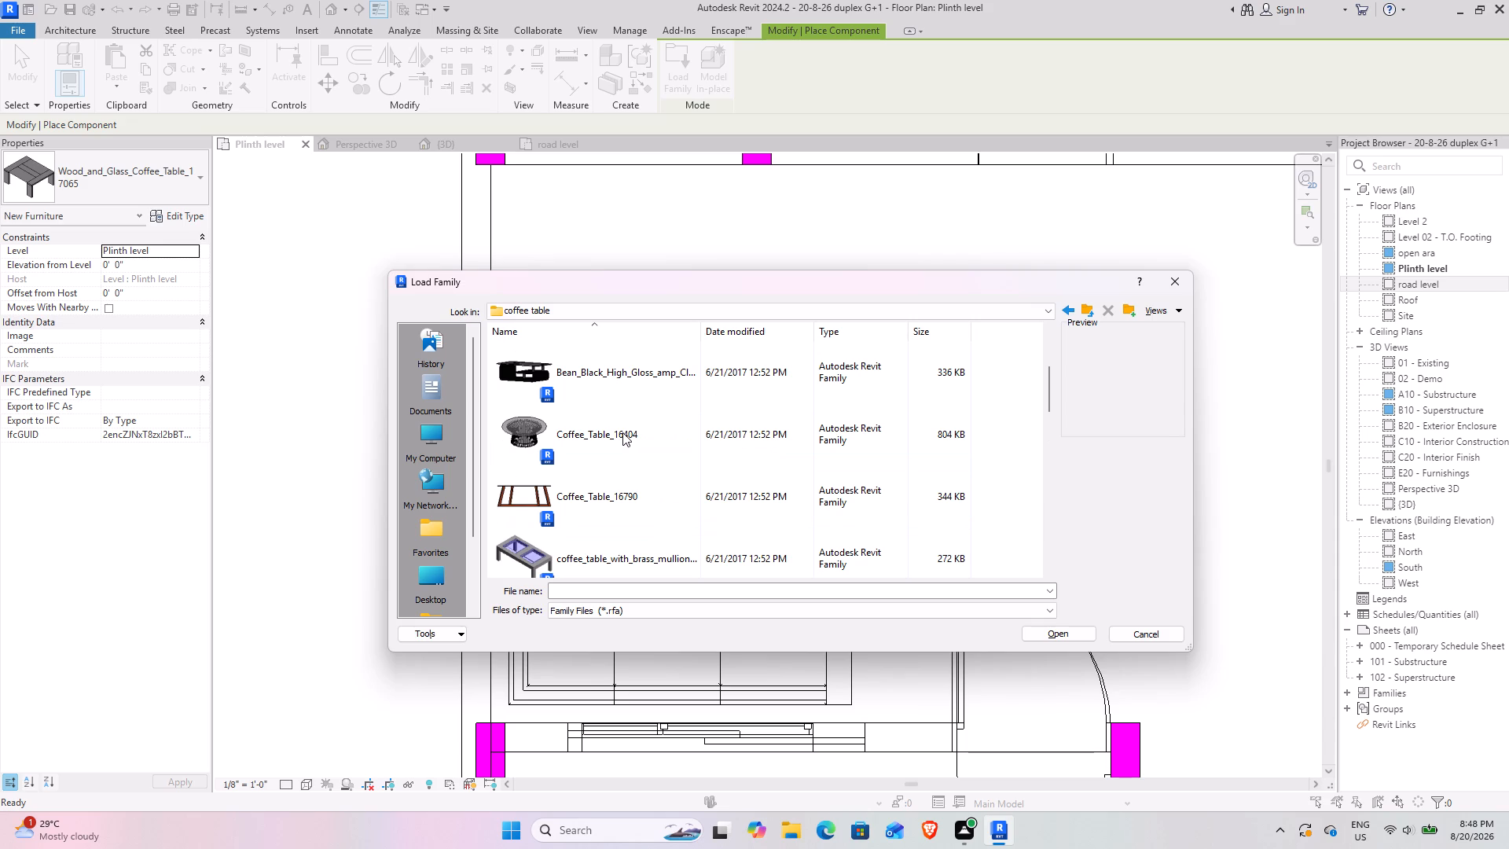
{"action": "scroll", "coordinate": [605, 436], "scroll_direction": "up", "scroll_amount": 4}
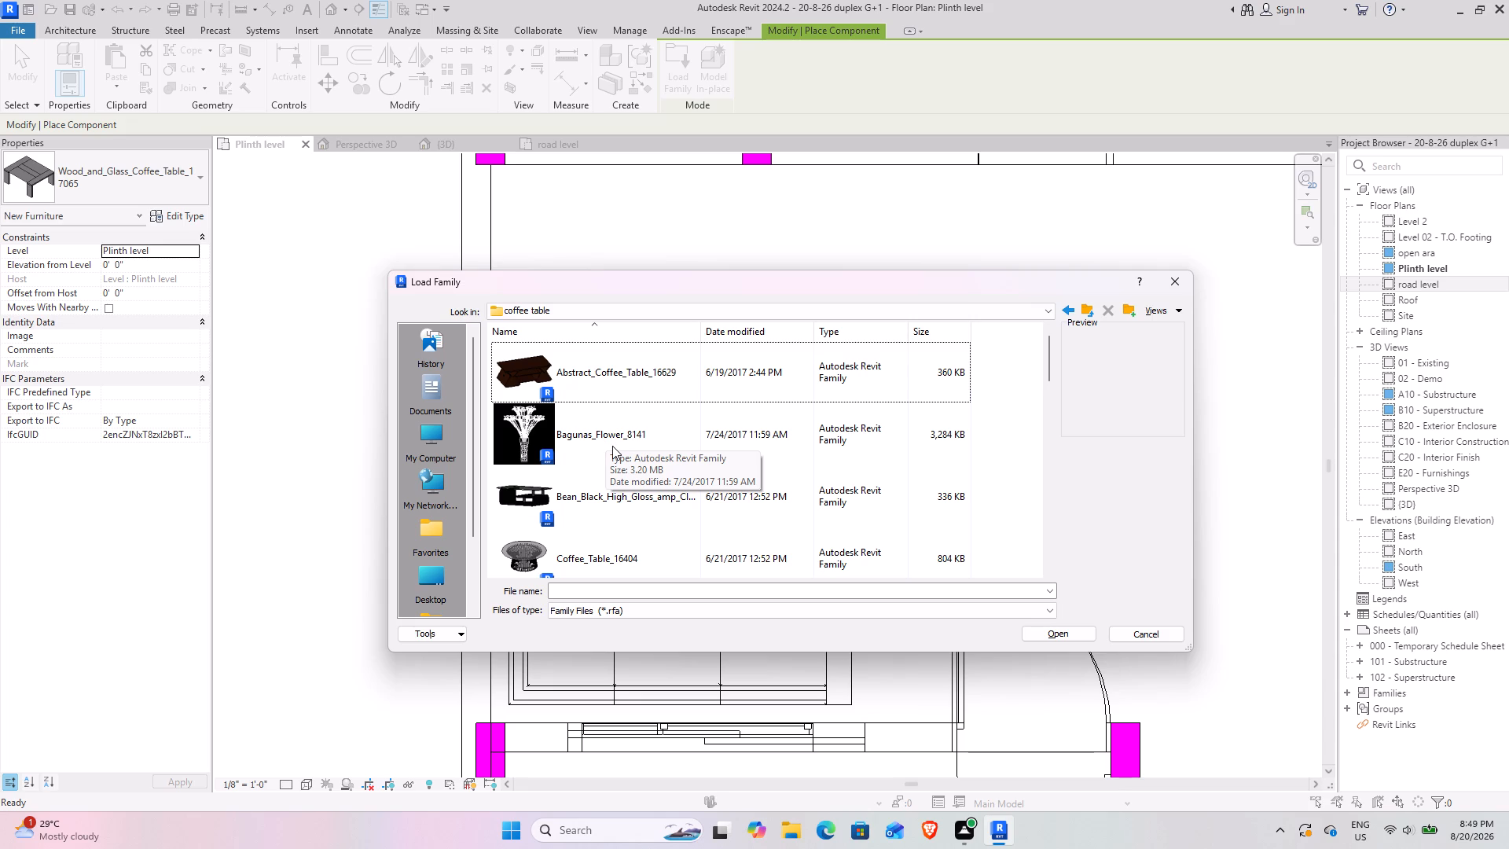
{"action": "scroll", "coordinate": [612, 446], "scroll_direction": "up", "scroll_amount": 5}
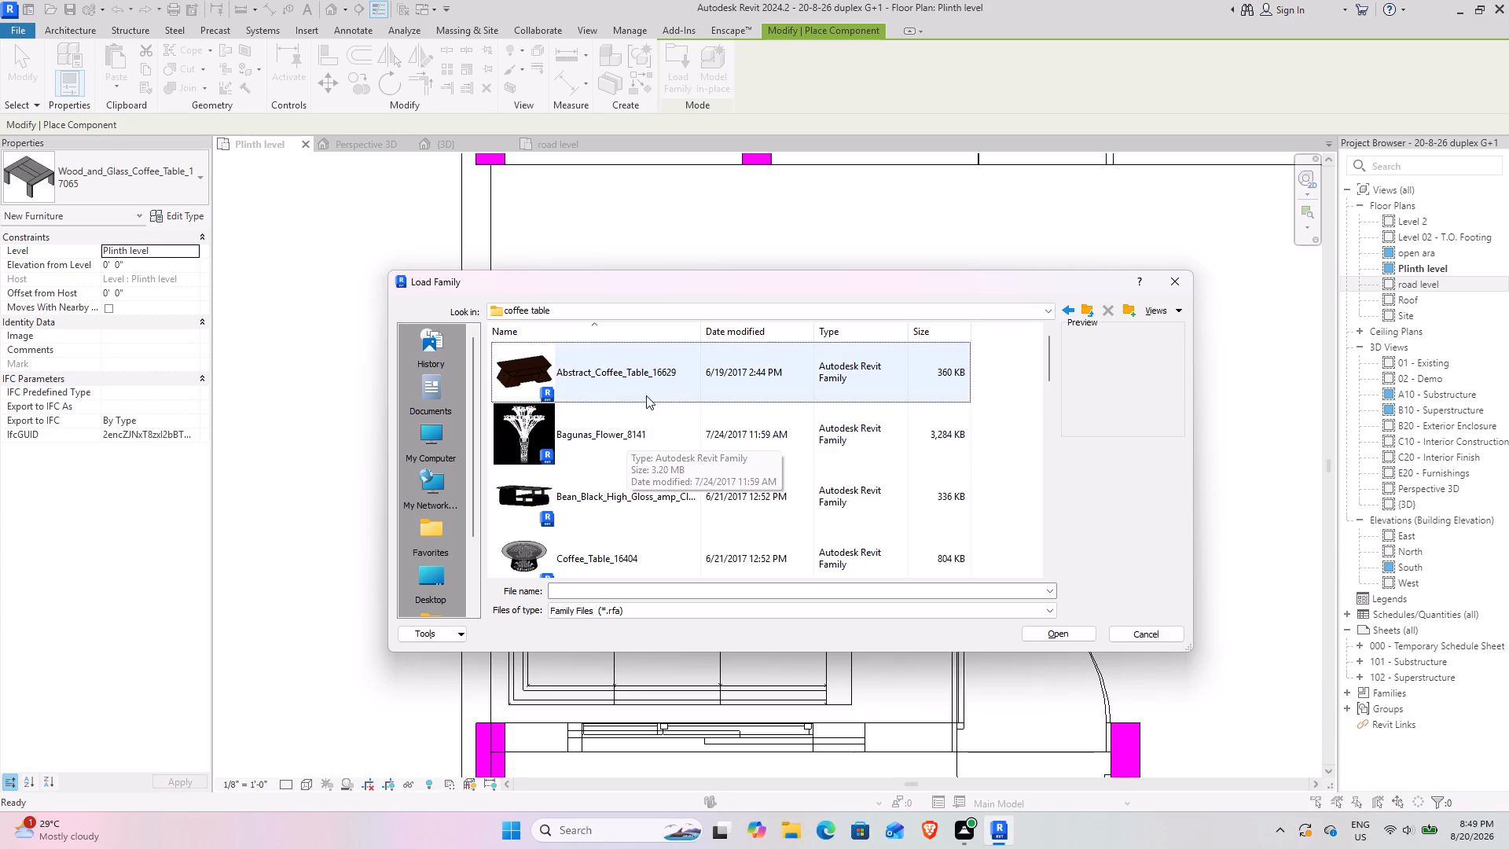
{"action": "scroll", "coordinate": [646, 397], "scroll_direction": "down", "scroll_amount": 4}
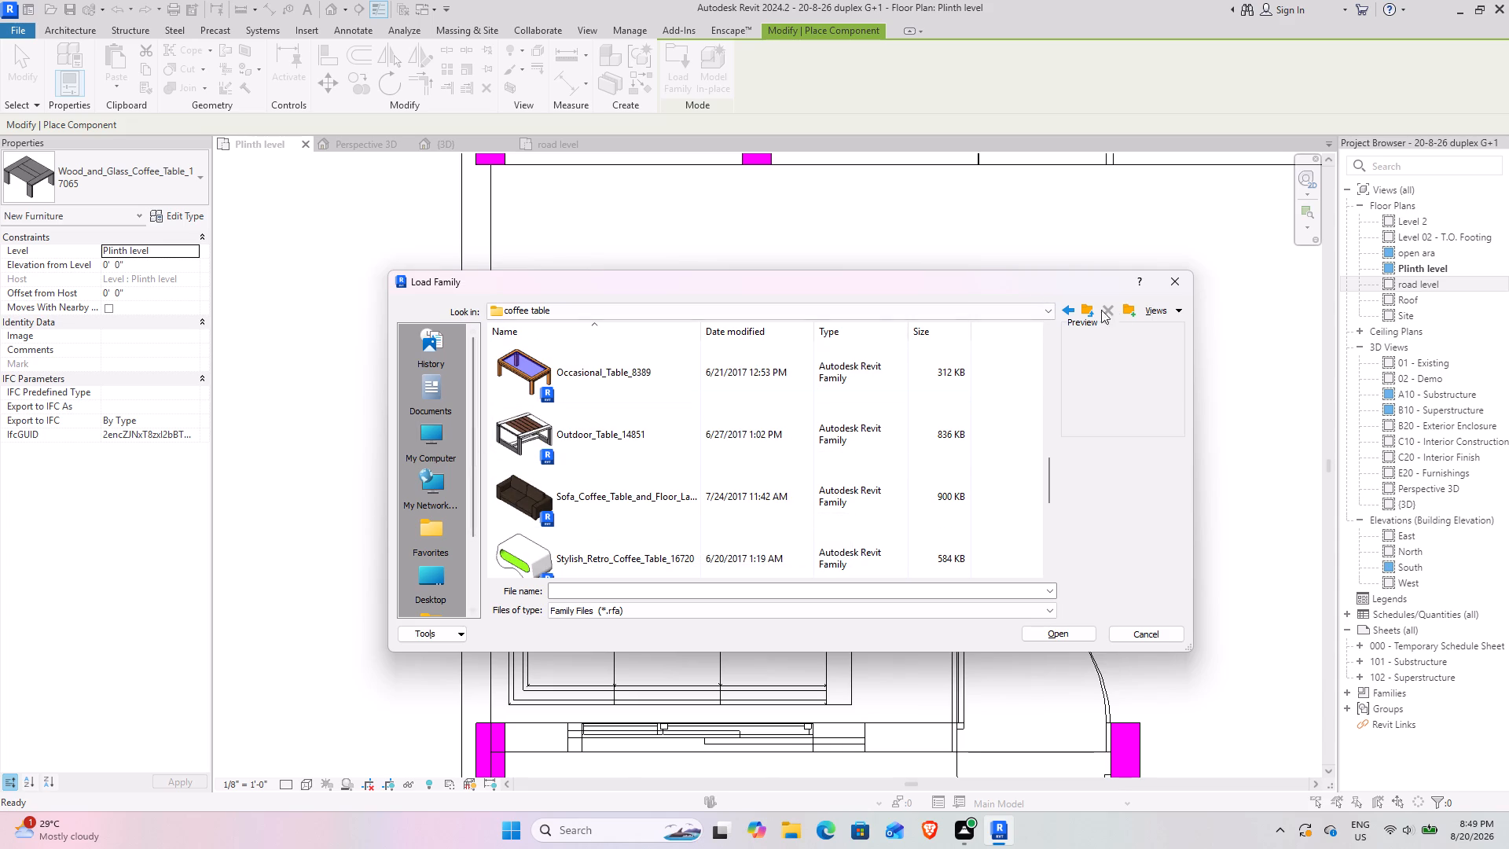
Return to the parent SHUBHAM CITY folder and look through its subfolders for another furniture category.
{"action": "left_click", "coordinate": [1081, 309]}
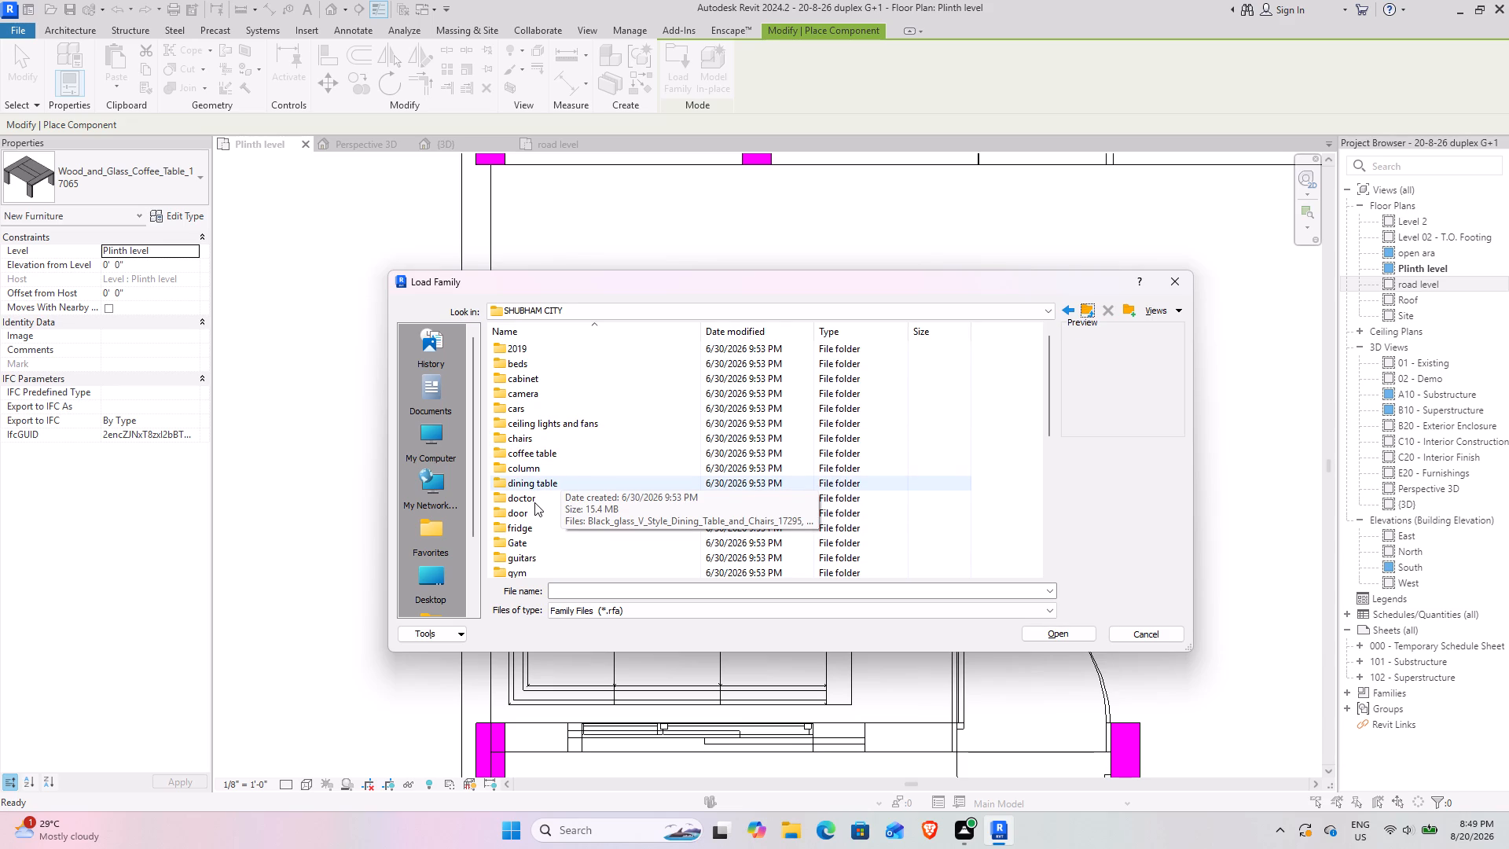
{"action": "scroll", "coordinate": [534, 502], "scroll_direction": "down", "scroll_amount": 1}
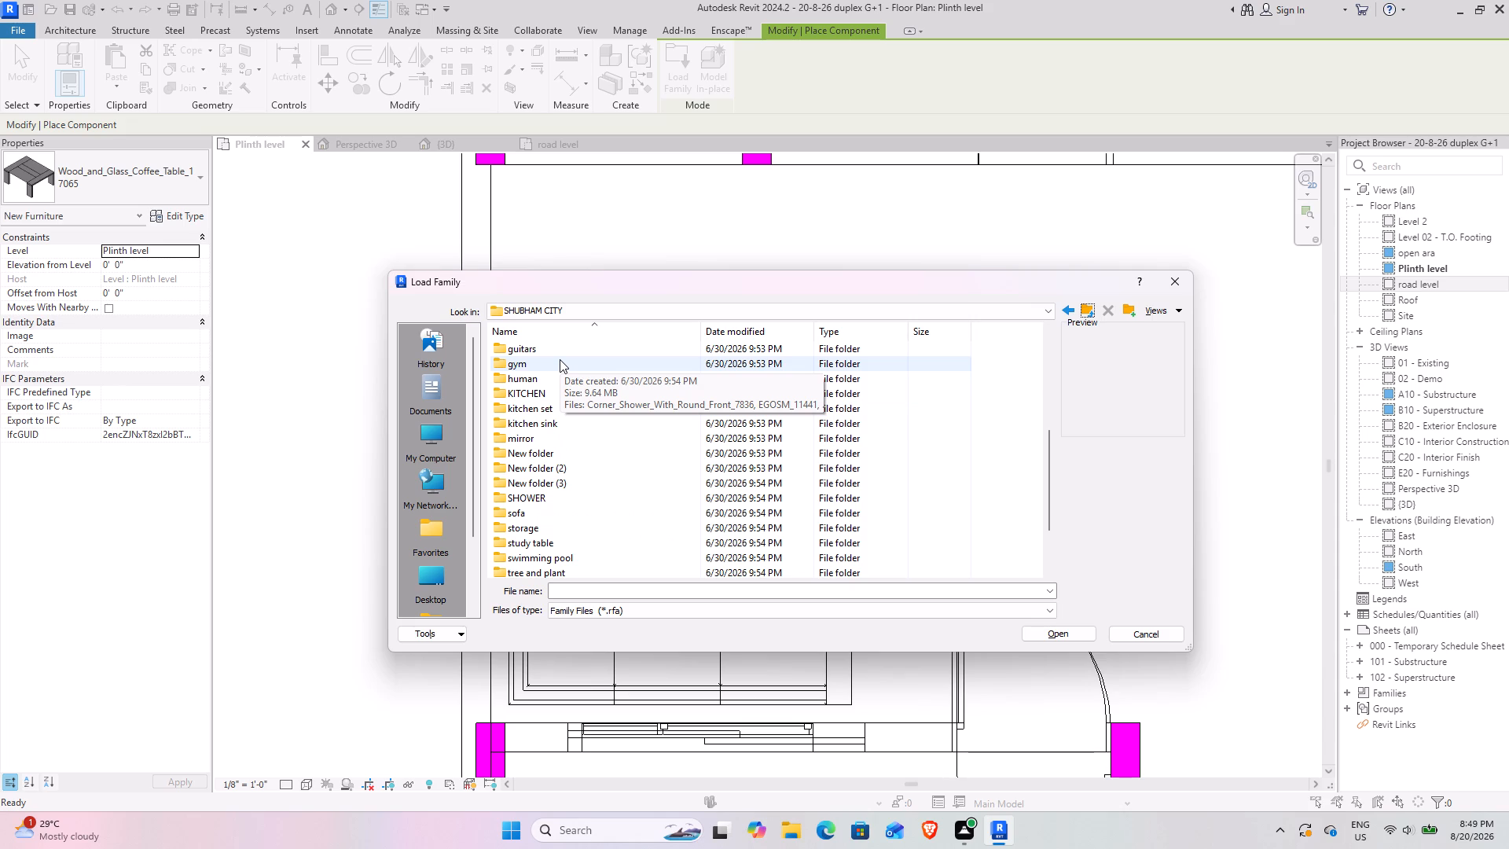
{"action": "scroll", "coordinate": [560, 359], "scroll_direction": "down", "scroll_amount": 2}
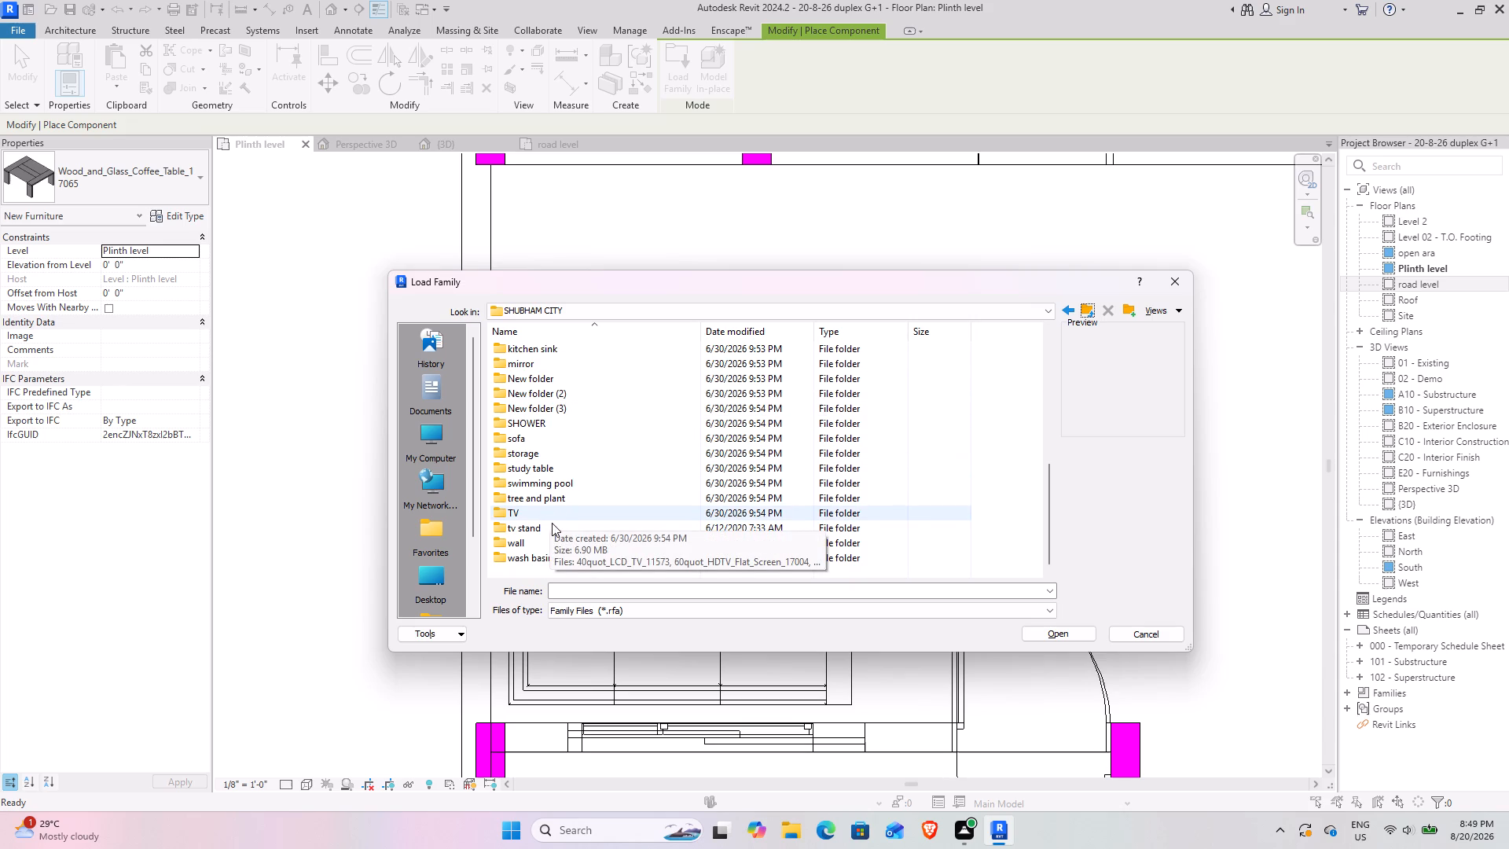
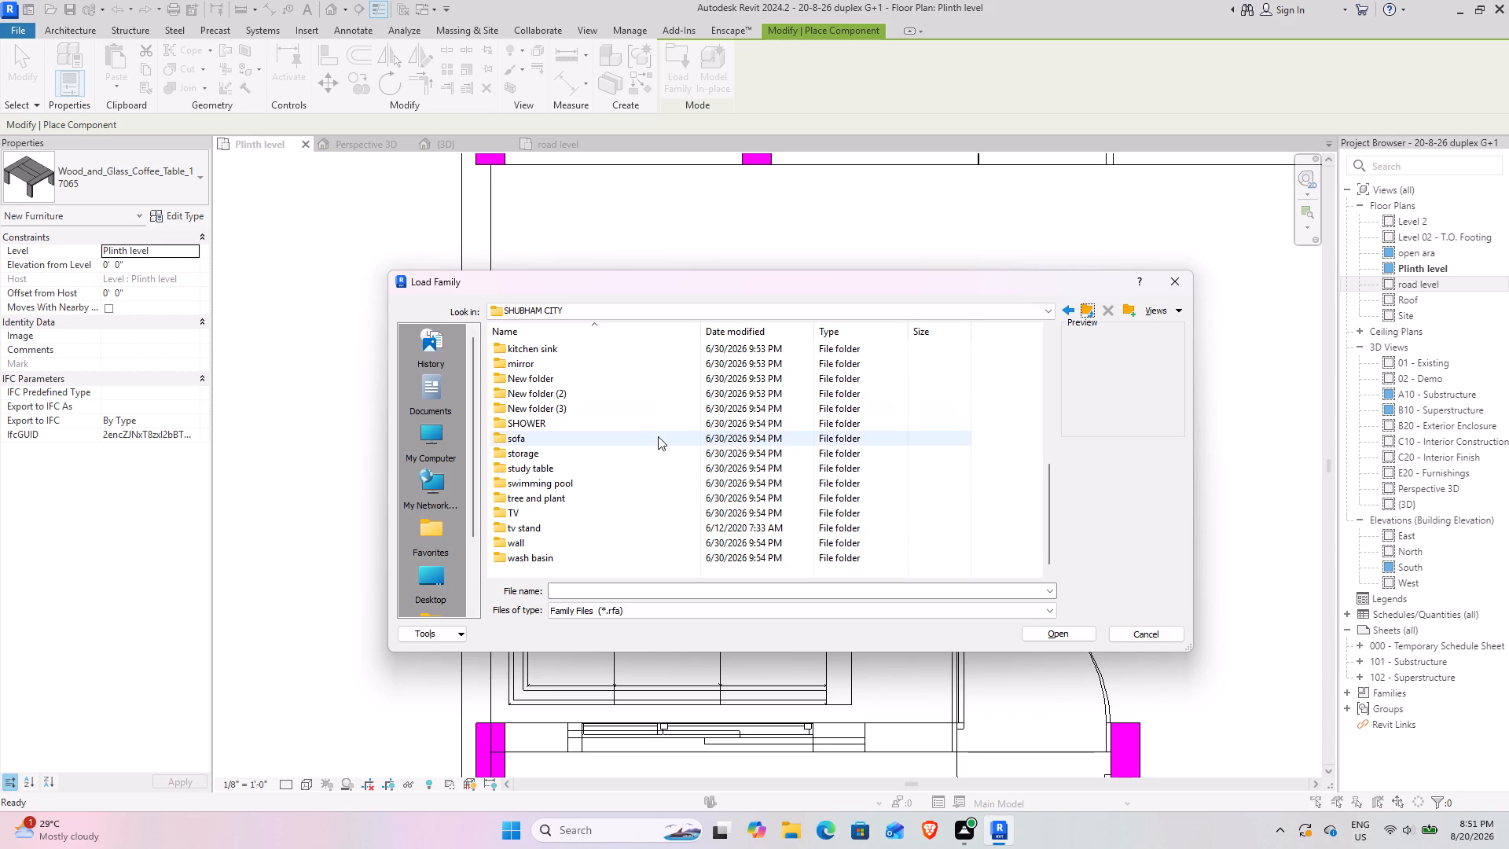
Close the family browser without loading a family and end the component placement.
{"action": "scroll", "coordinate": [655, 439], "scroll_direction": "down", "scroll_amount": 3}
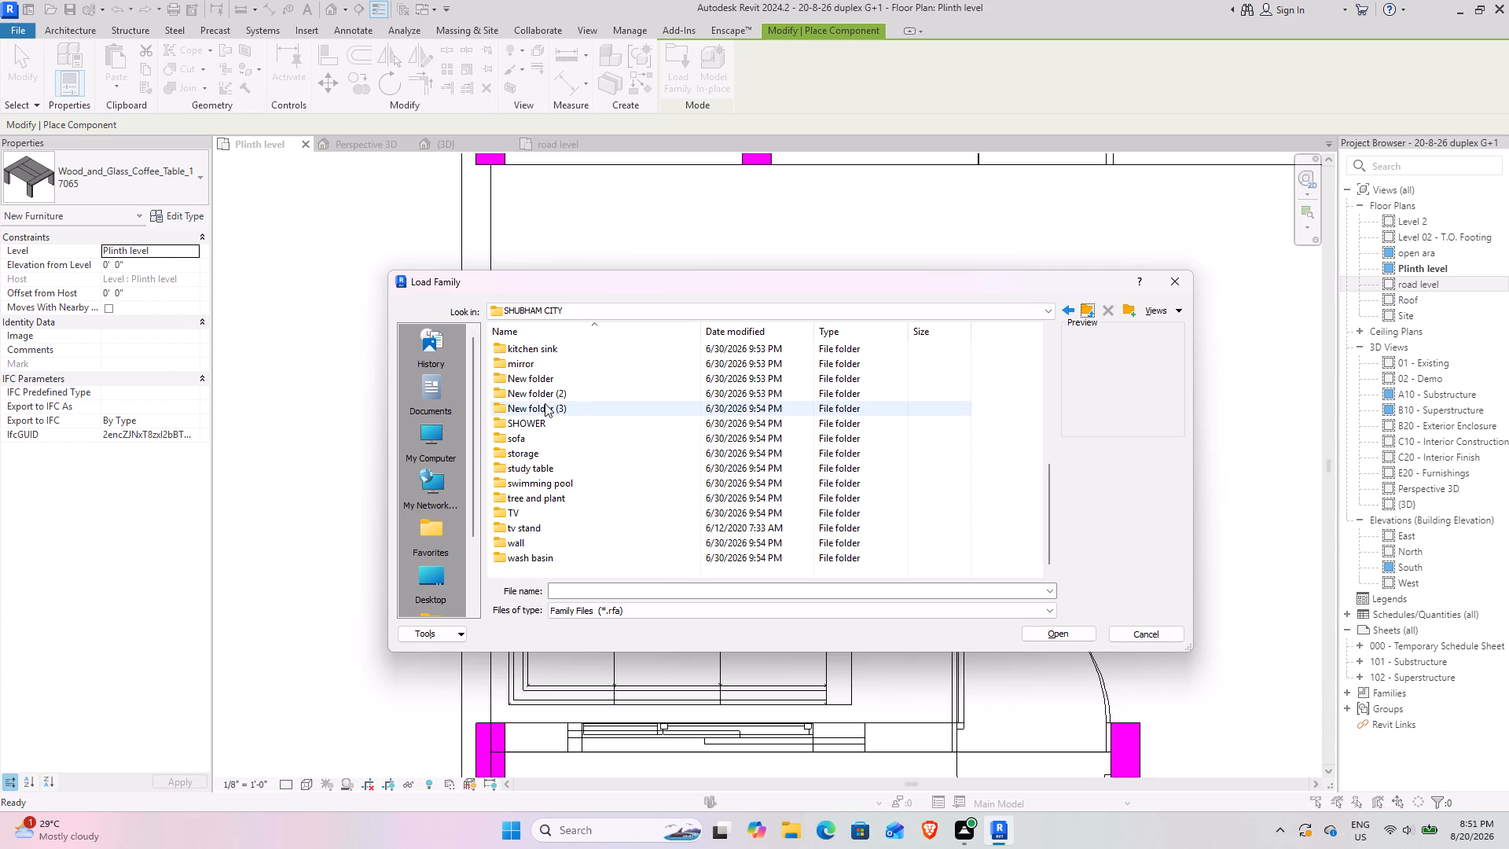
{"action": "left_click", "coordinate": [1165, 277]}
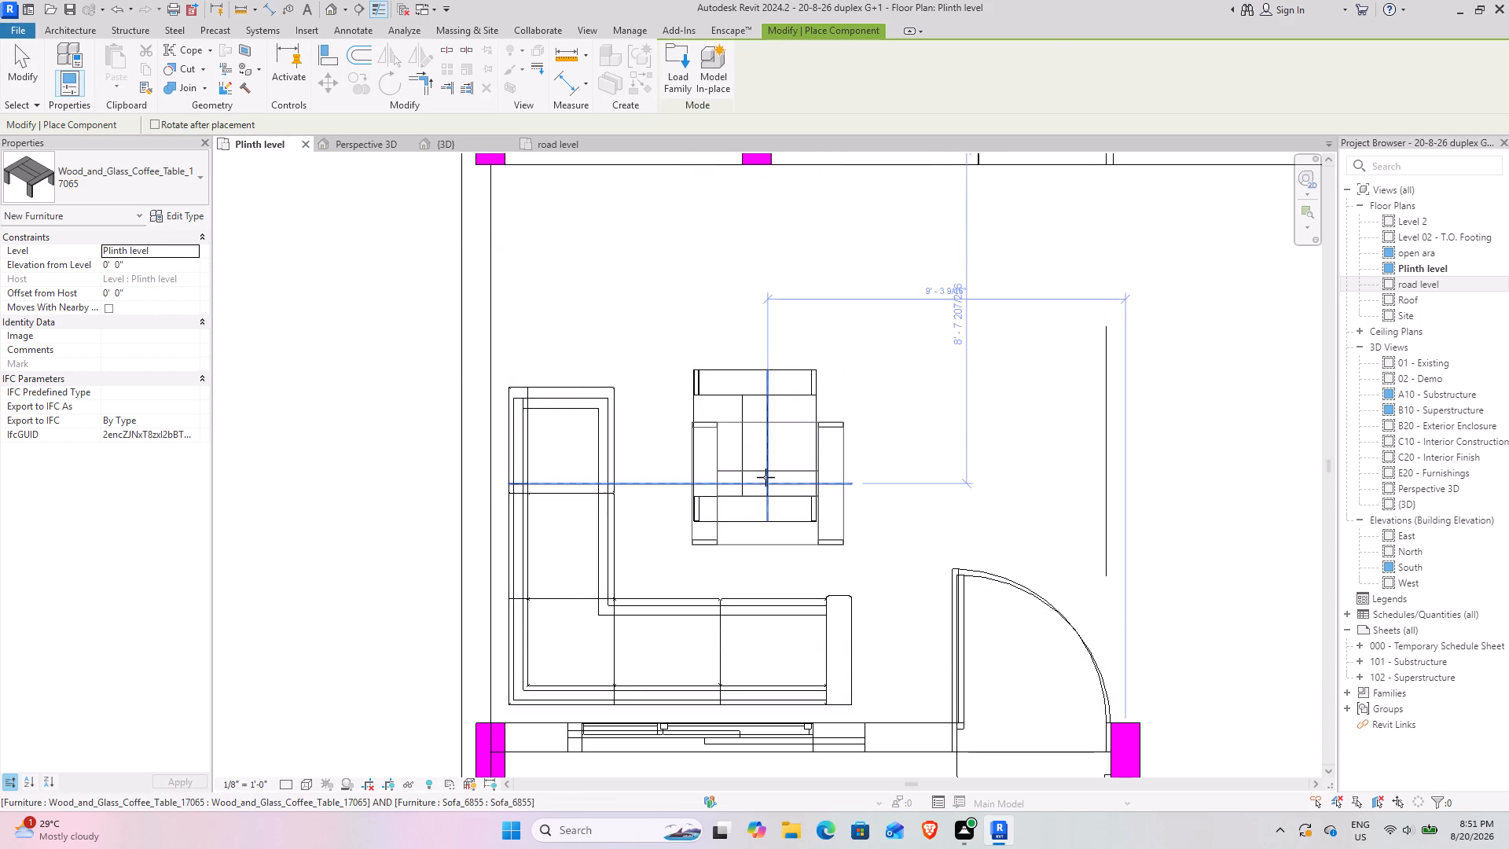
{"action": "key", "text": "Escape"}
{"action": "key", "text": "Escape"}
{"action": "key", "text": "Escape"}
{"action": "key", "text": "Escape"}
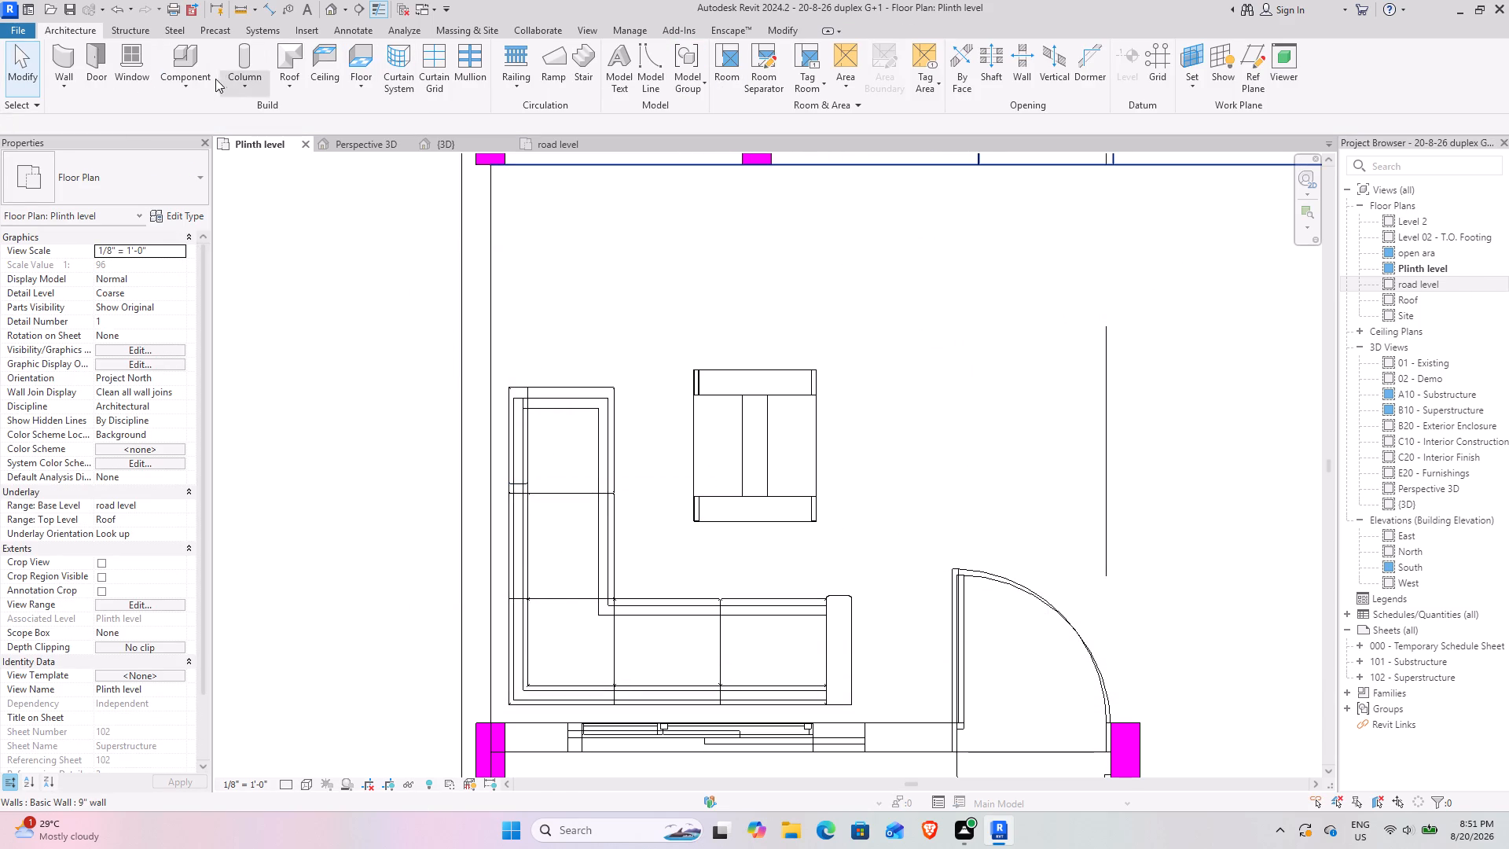
Restart component placement with Load Family and browse to the C: drive's ProgramData > Autodesk > RVT 2024 > Libraries folder.
{"action": "left_click", "coordinate": [795, 31]}
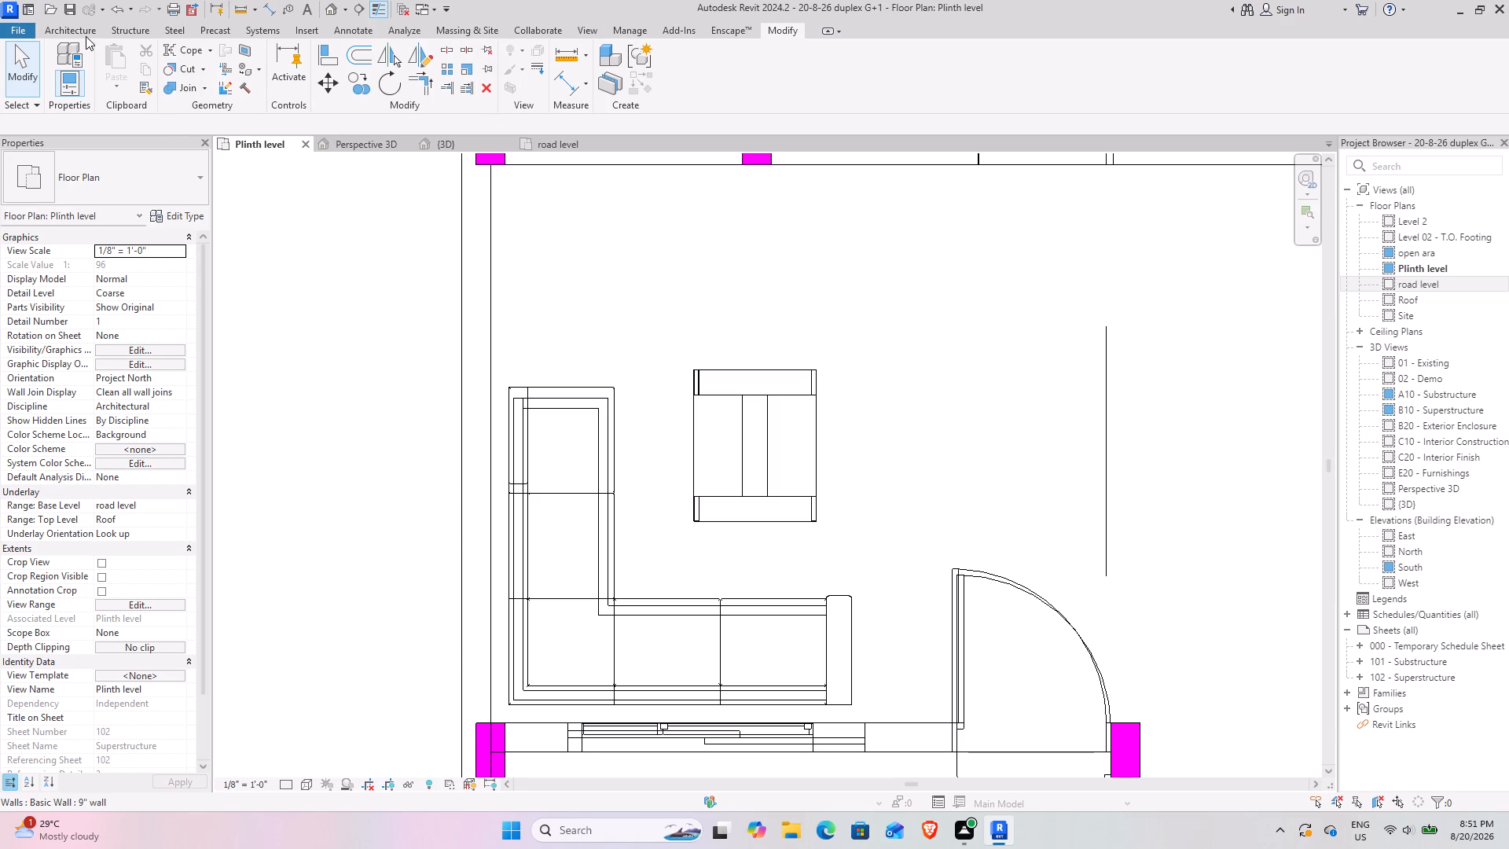
{"action": "left_click", "coordinate": [64, 24]}
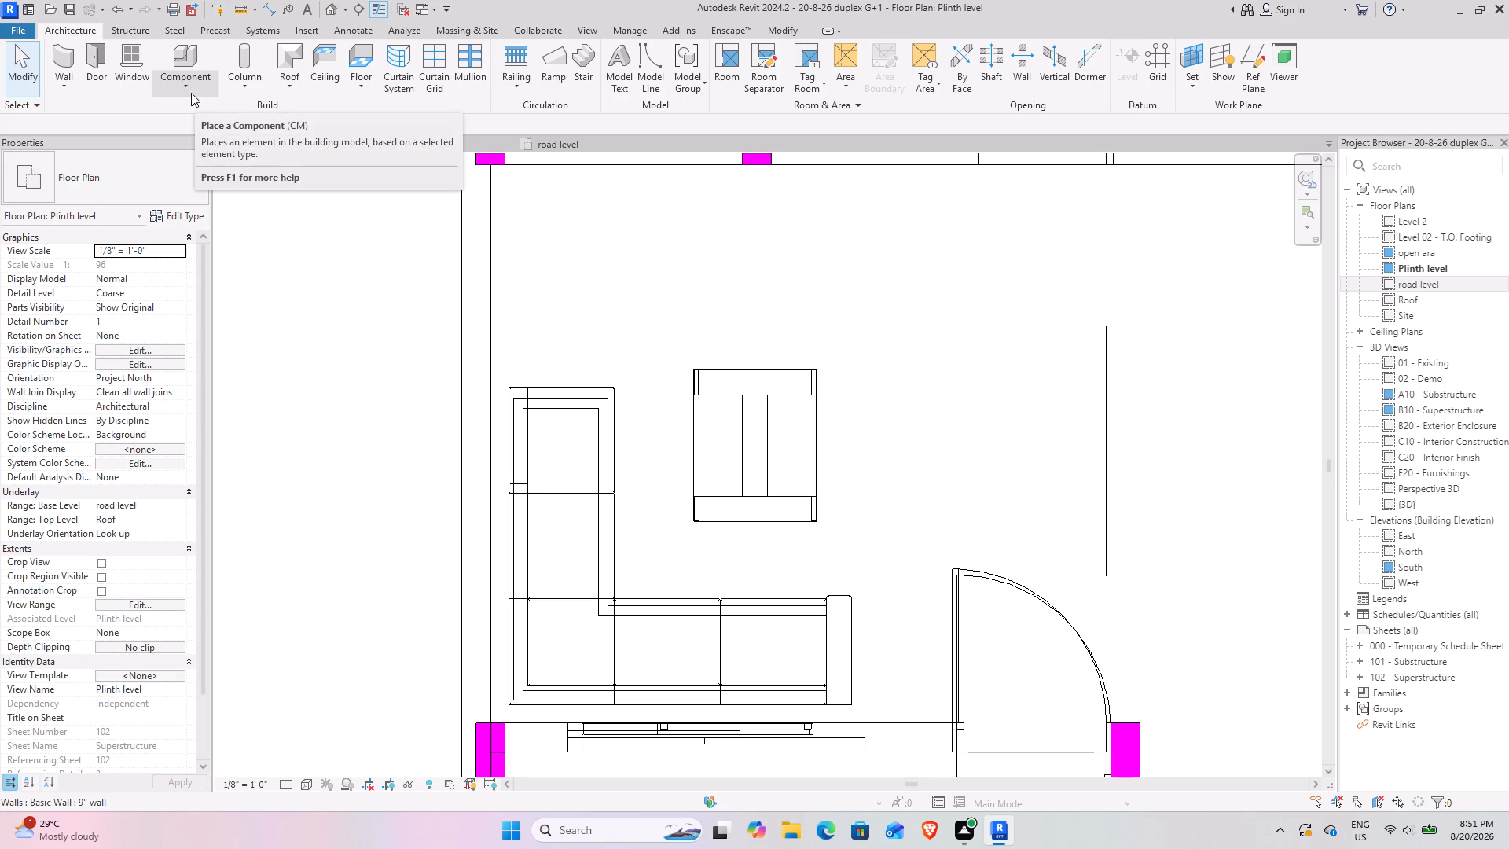
{"action": "left_click", "coordinate": [191, 93]}
{"action": "left_click", "coordinate": [227, 129]}
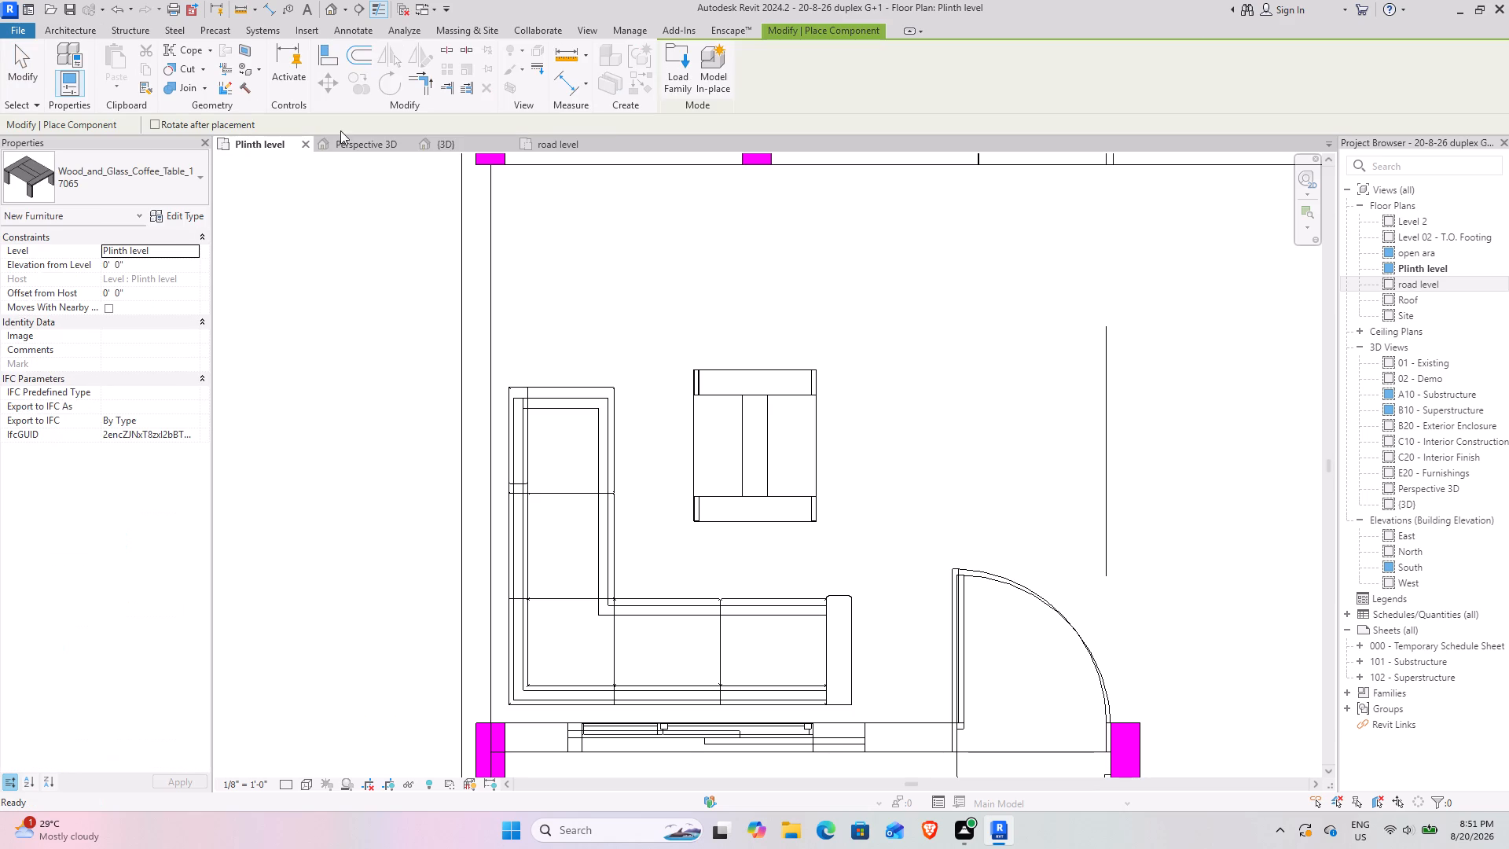
{"action": "left_click", "coordinate": [683, 67]}
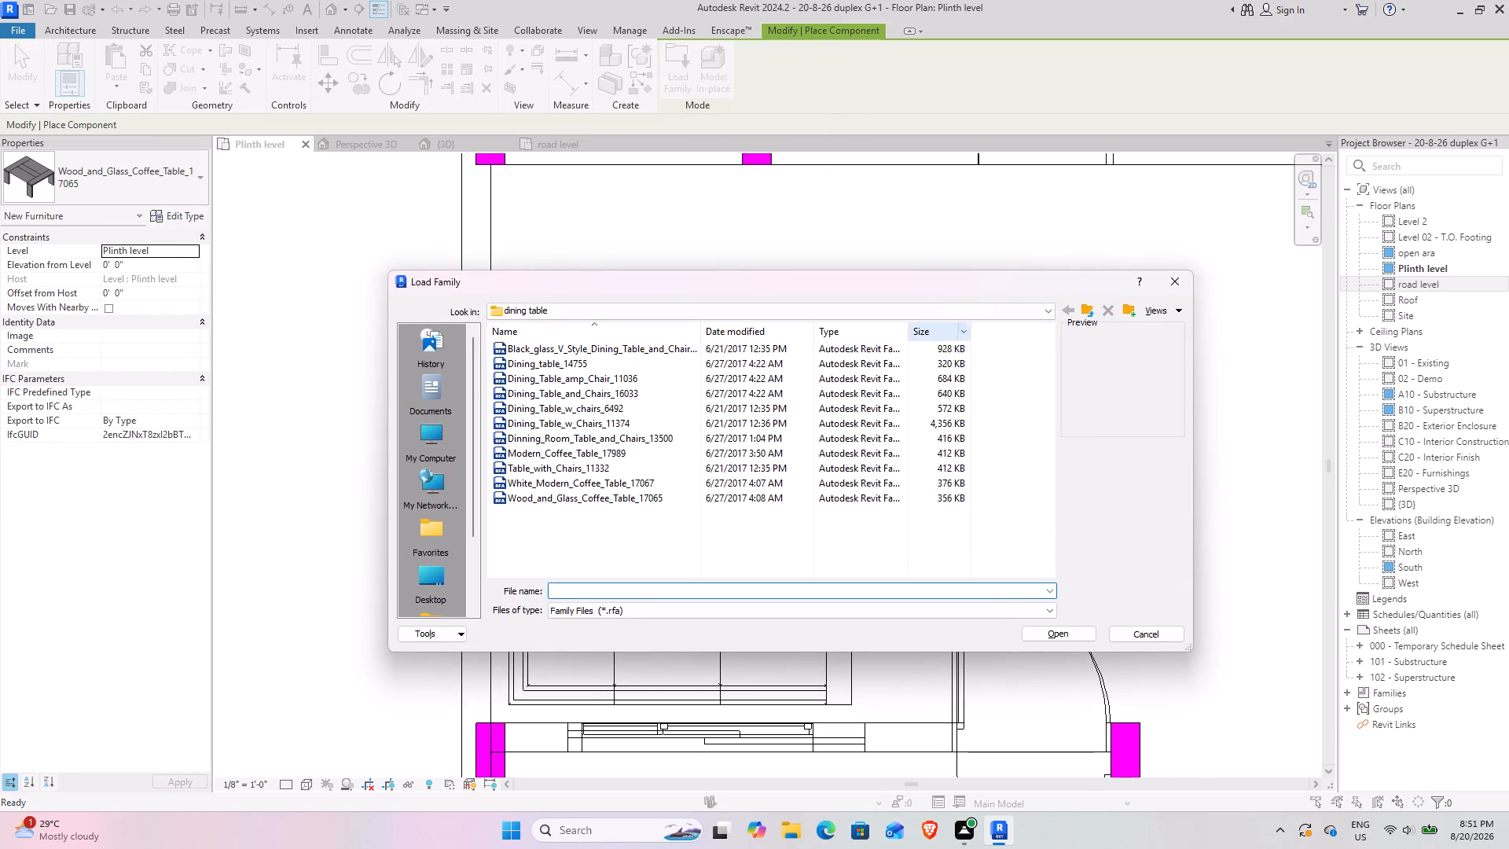
{"action": "left_click", "coordinate": [1092, 311]}
{"action": "left_click", "coordinate": [1089, 311]}
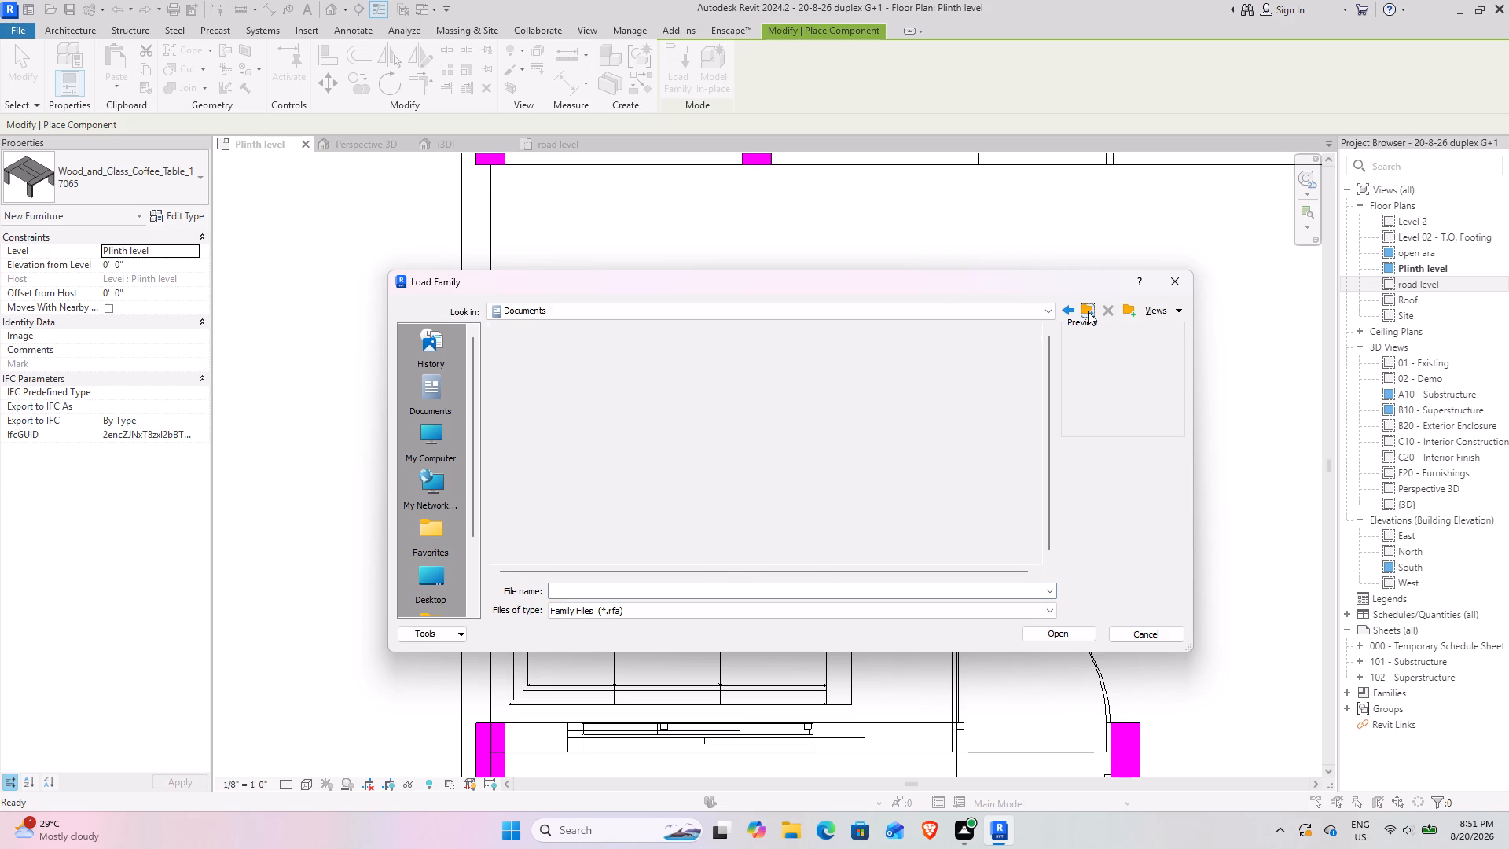
{"action": "double_click", "coordinate": [422, 432]}
{"action": "double_click", "coordinate": [666, 364]}
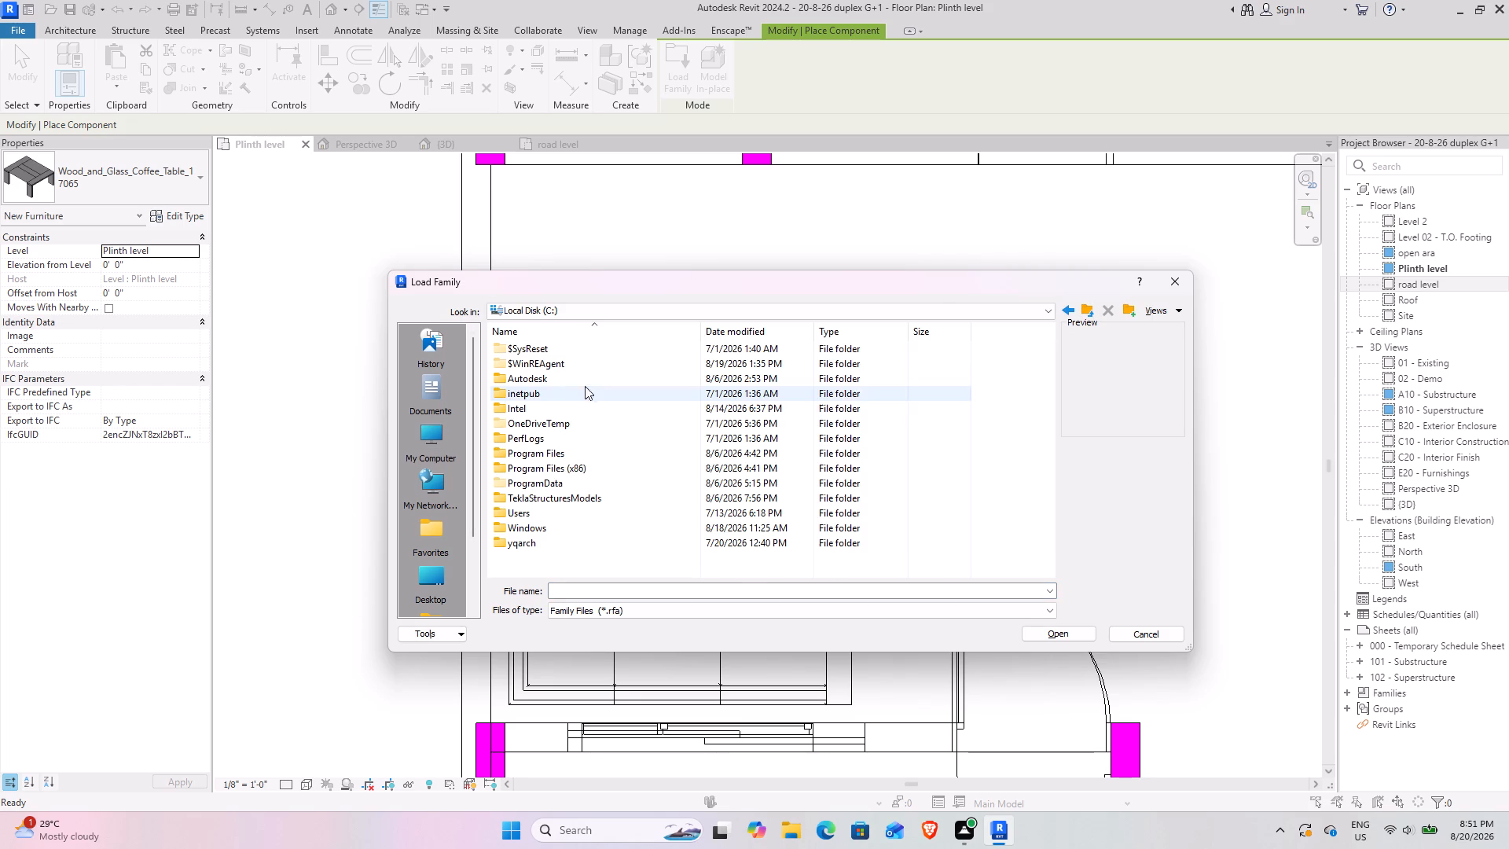
{"action": "double_click", "coordinate": [554, 486]}
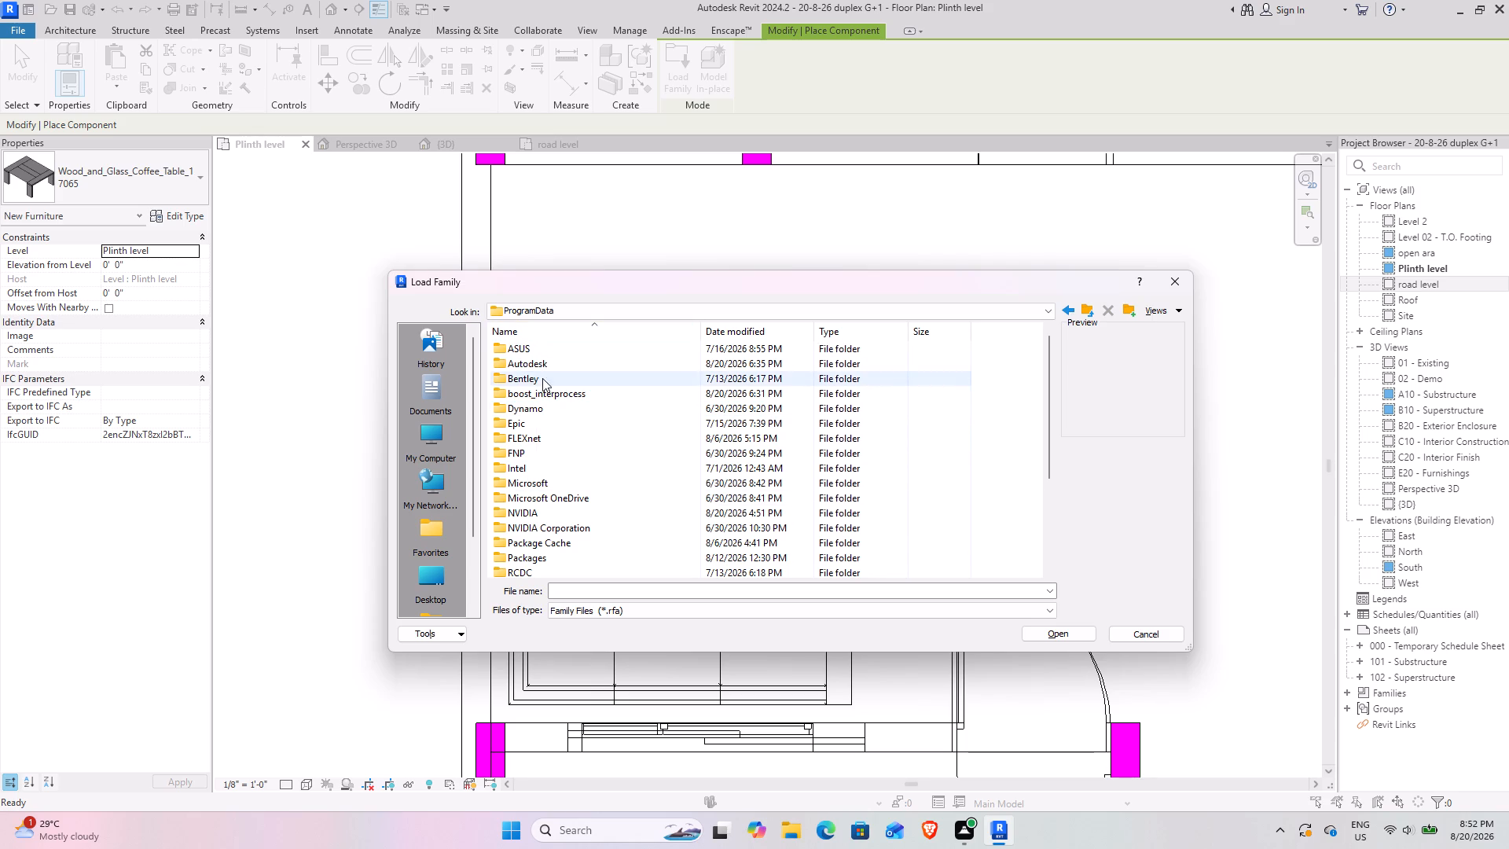
{"action": "double_click", "coordinate": [546, 366]}
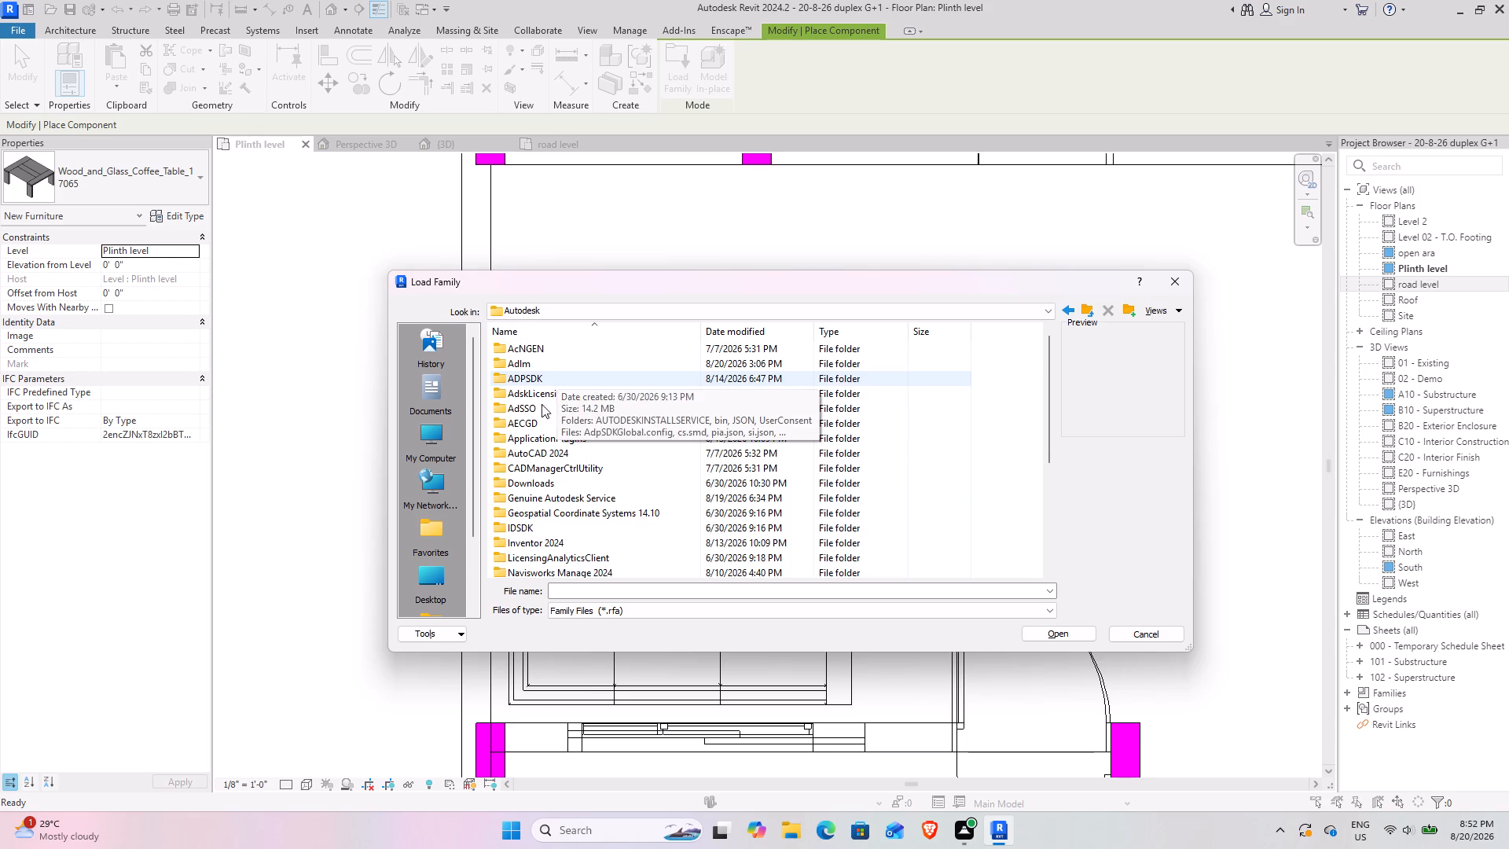
{"action": "scroll", "coordinate": [554, 532], "scroll_direction": "down", "scroll_amount": 2}
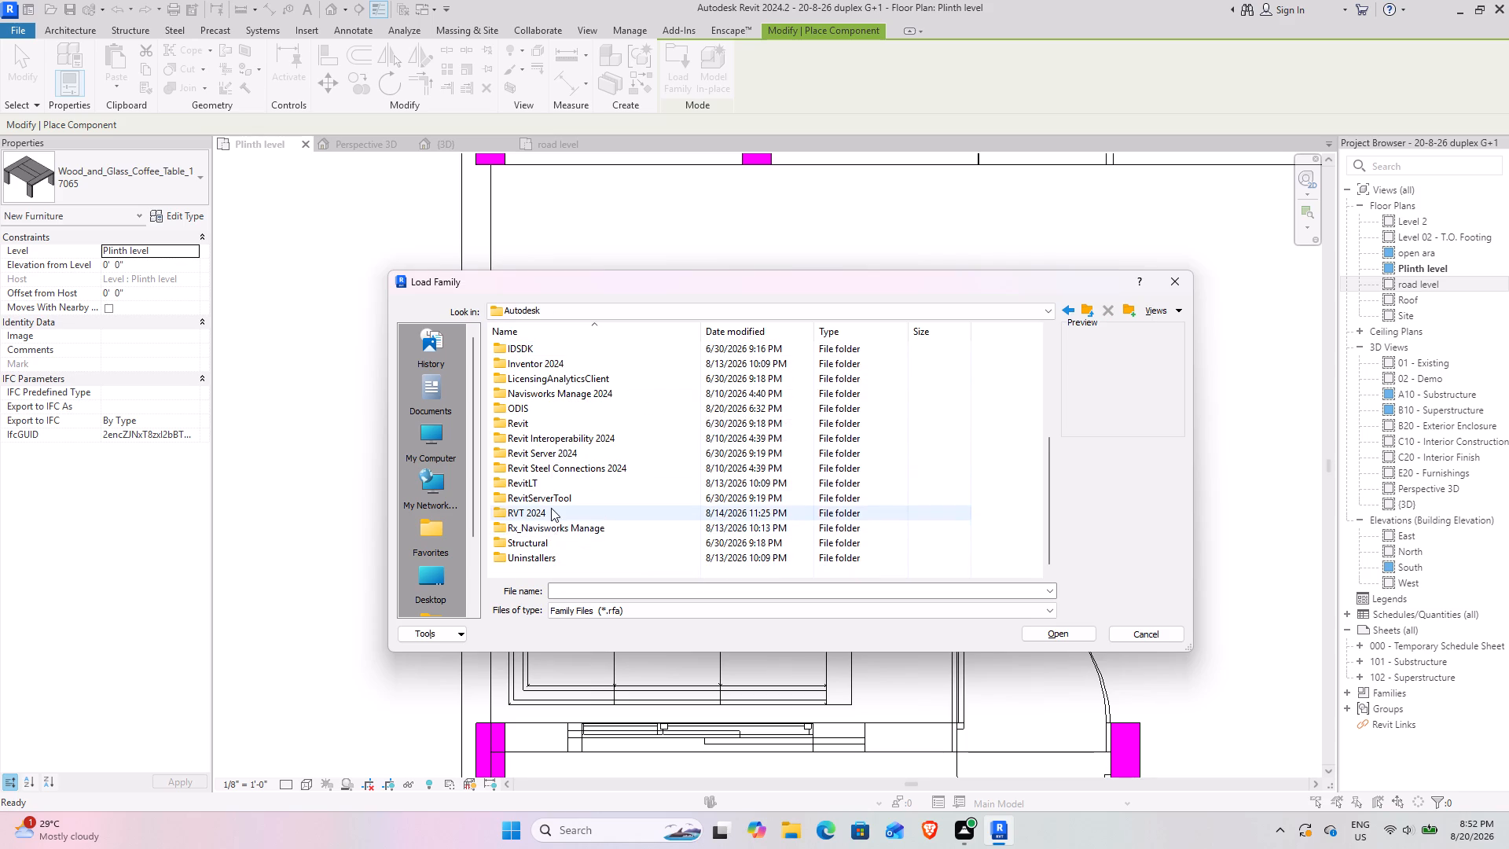
{"action": "double_click", "coordinate": [551, 508]}
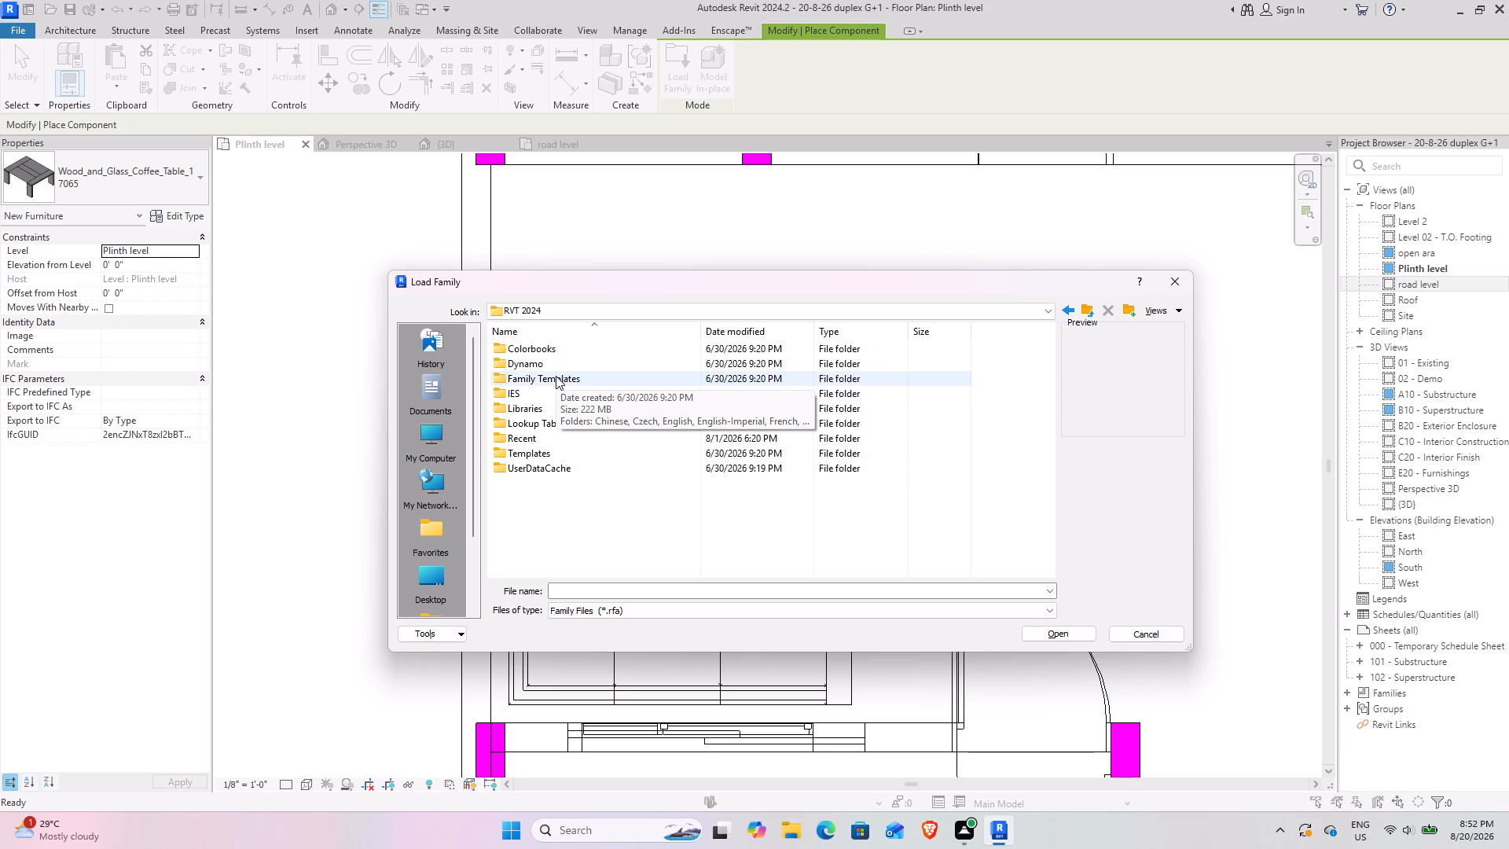
{"action": "double_click", "coordinate": [538, 410]}
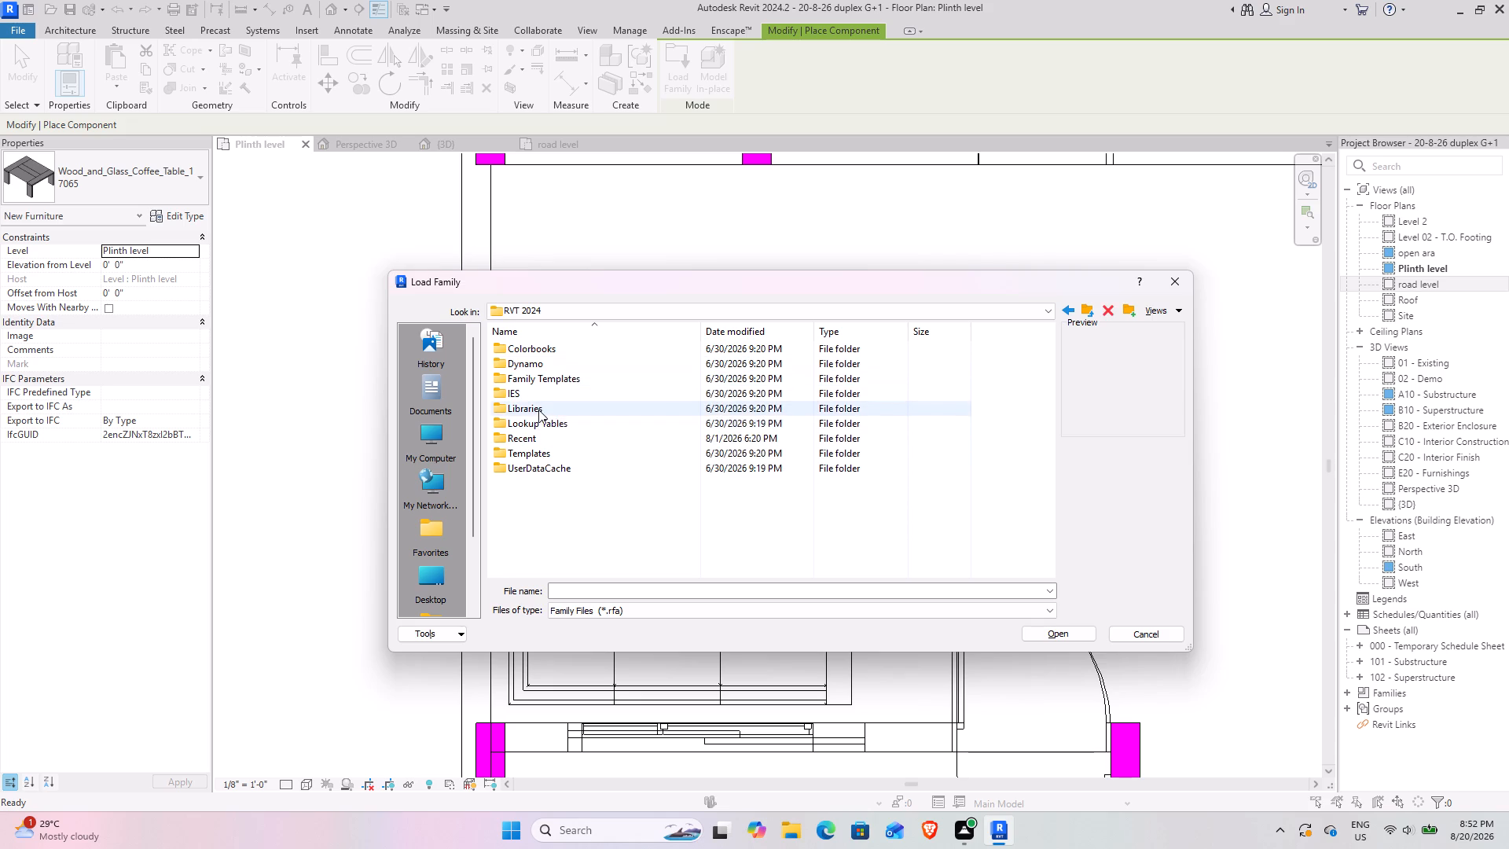
Open the English-Imperial library's US > Furniture > Tables folder.
{"action": "double_click", "coordinate": [570, 399]}
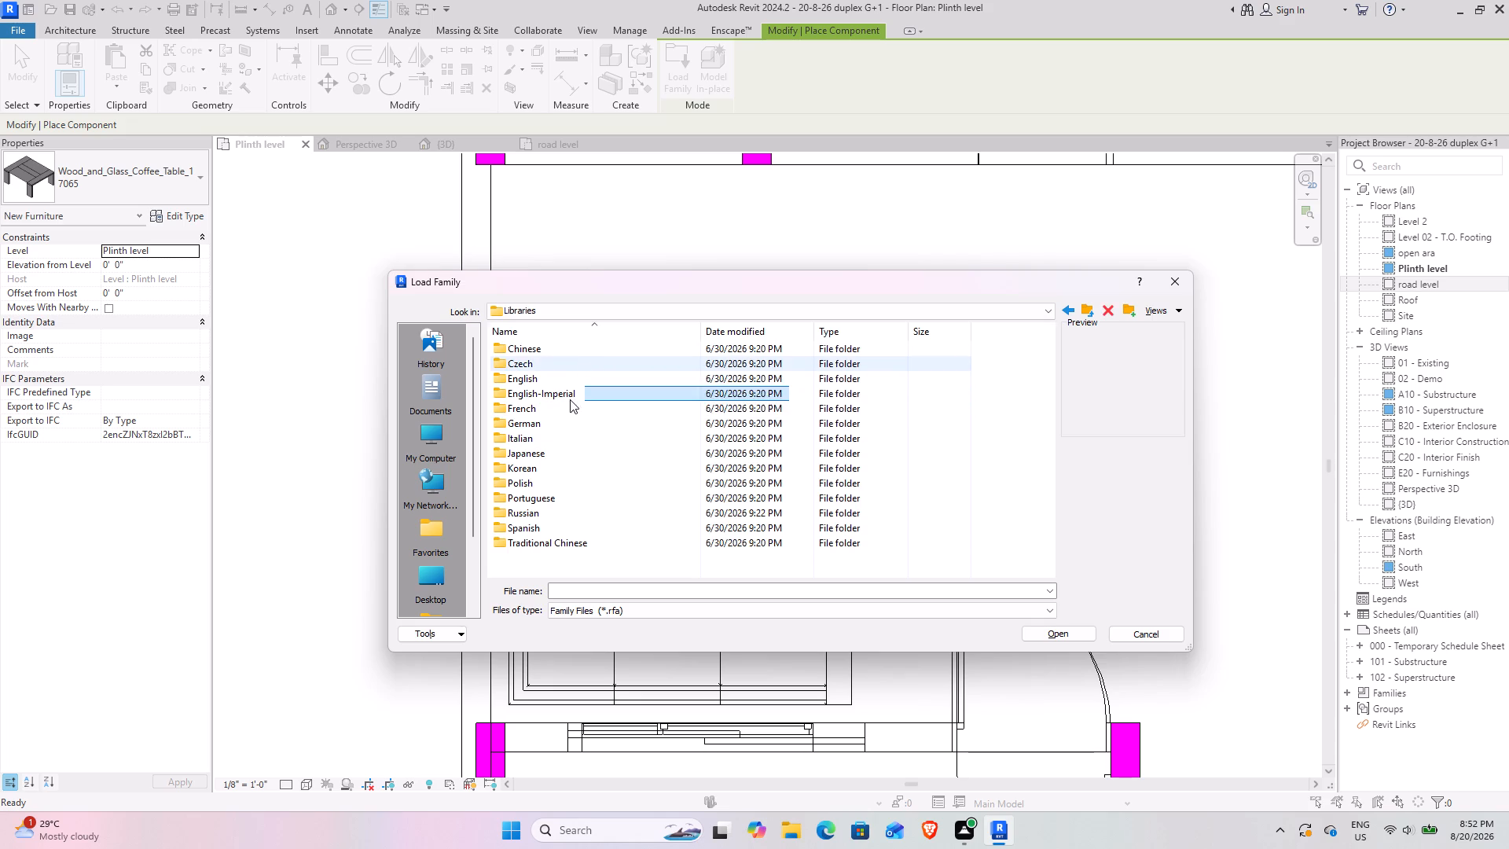
{"action": "double_click", "coordinate": [555, 354]}
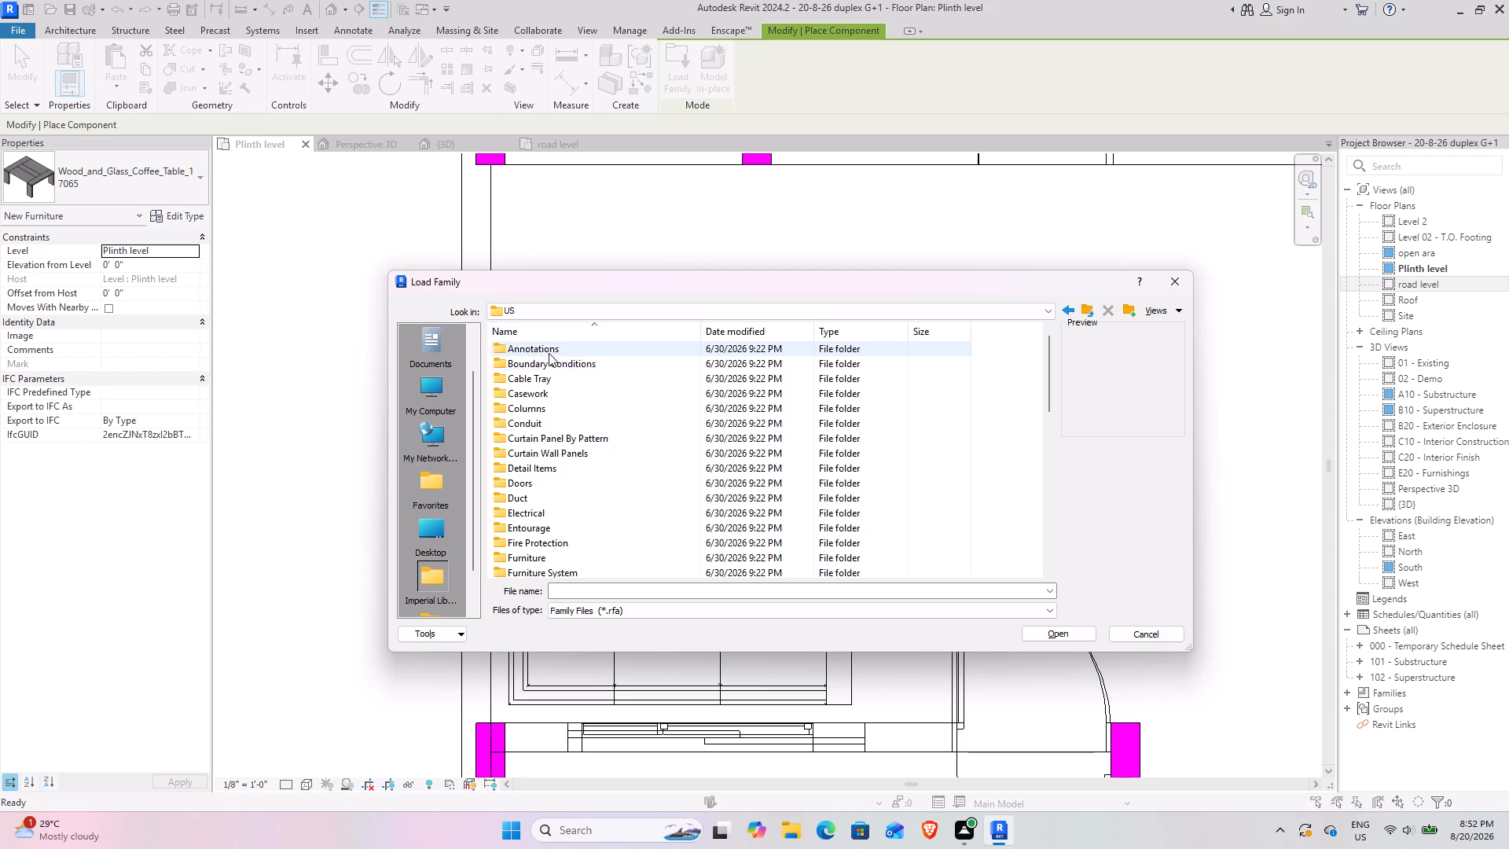
{"action": "scroll", "coordinate": [552, 448], "scroll_direction": "down", "scroll_amount": 1}
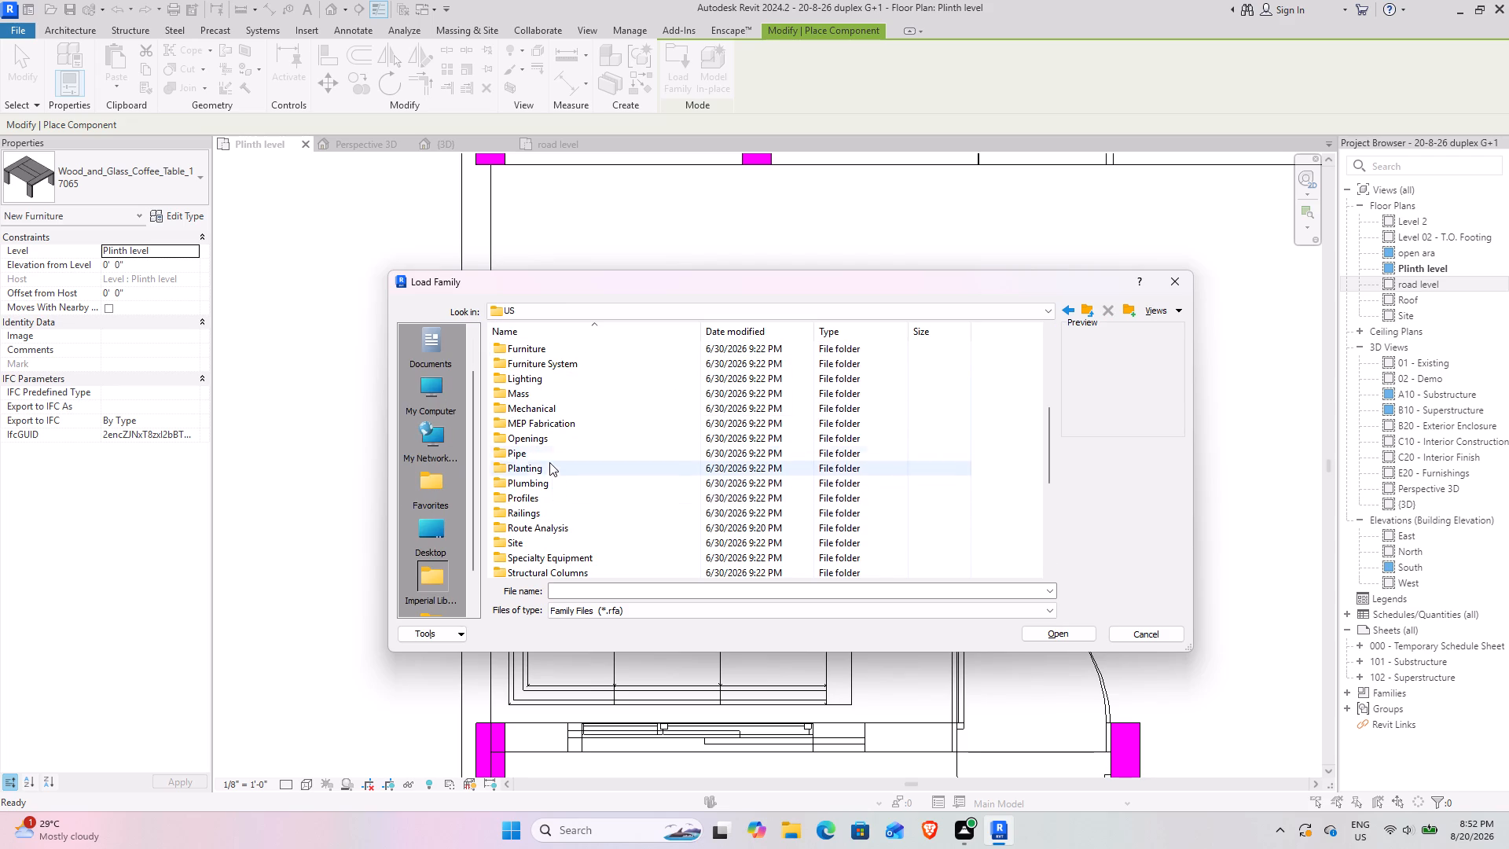
{"action": "double_click", "coordinate": [546, 347]}
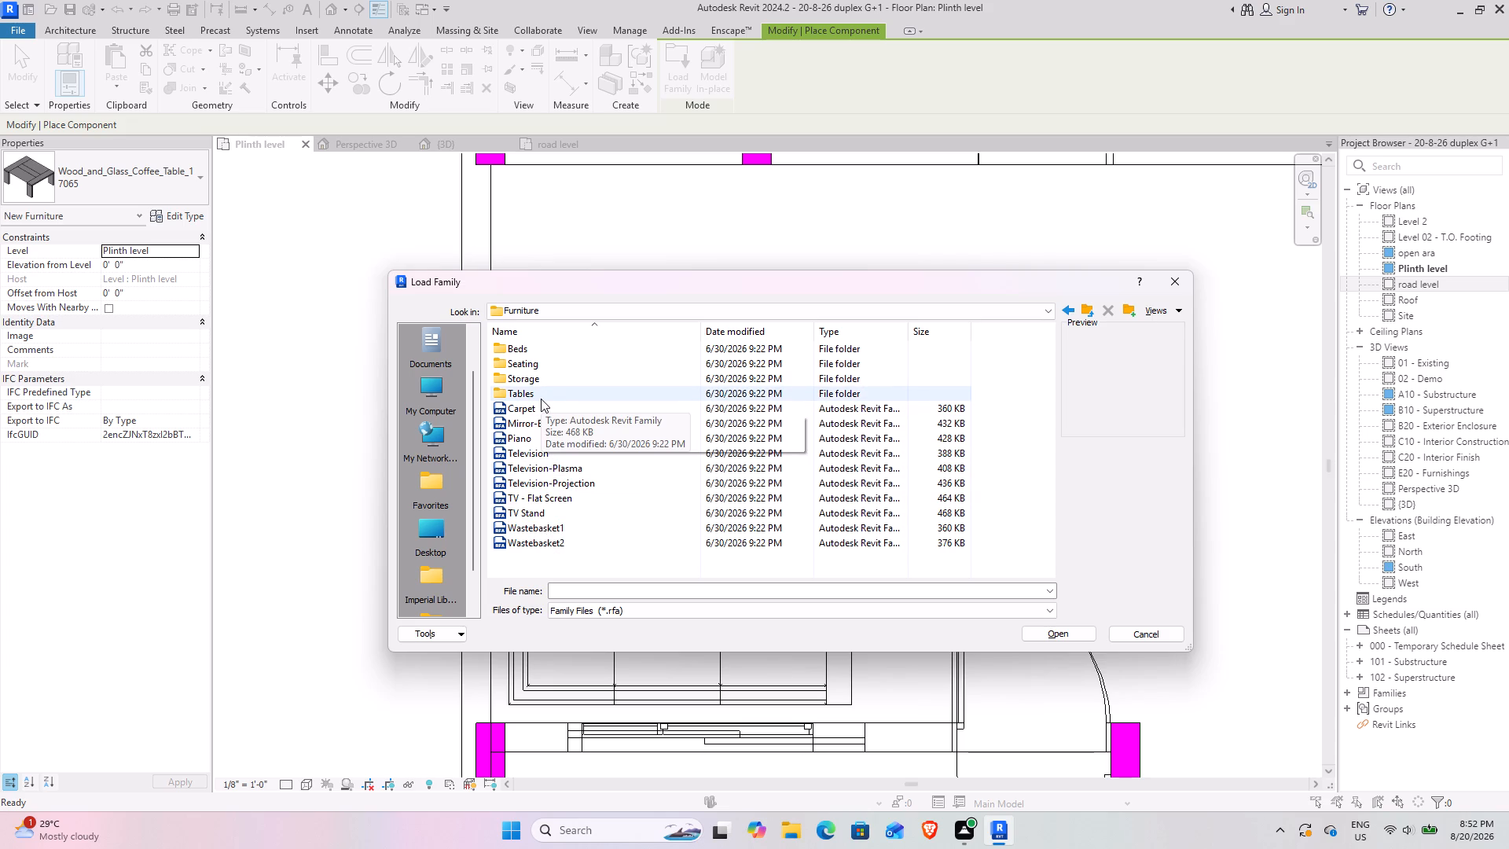
{"action": "double_click", "coordinate": [541, 399]}
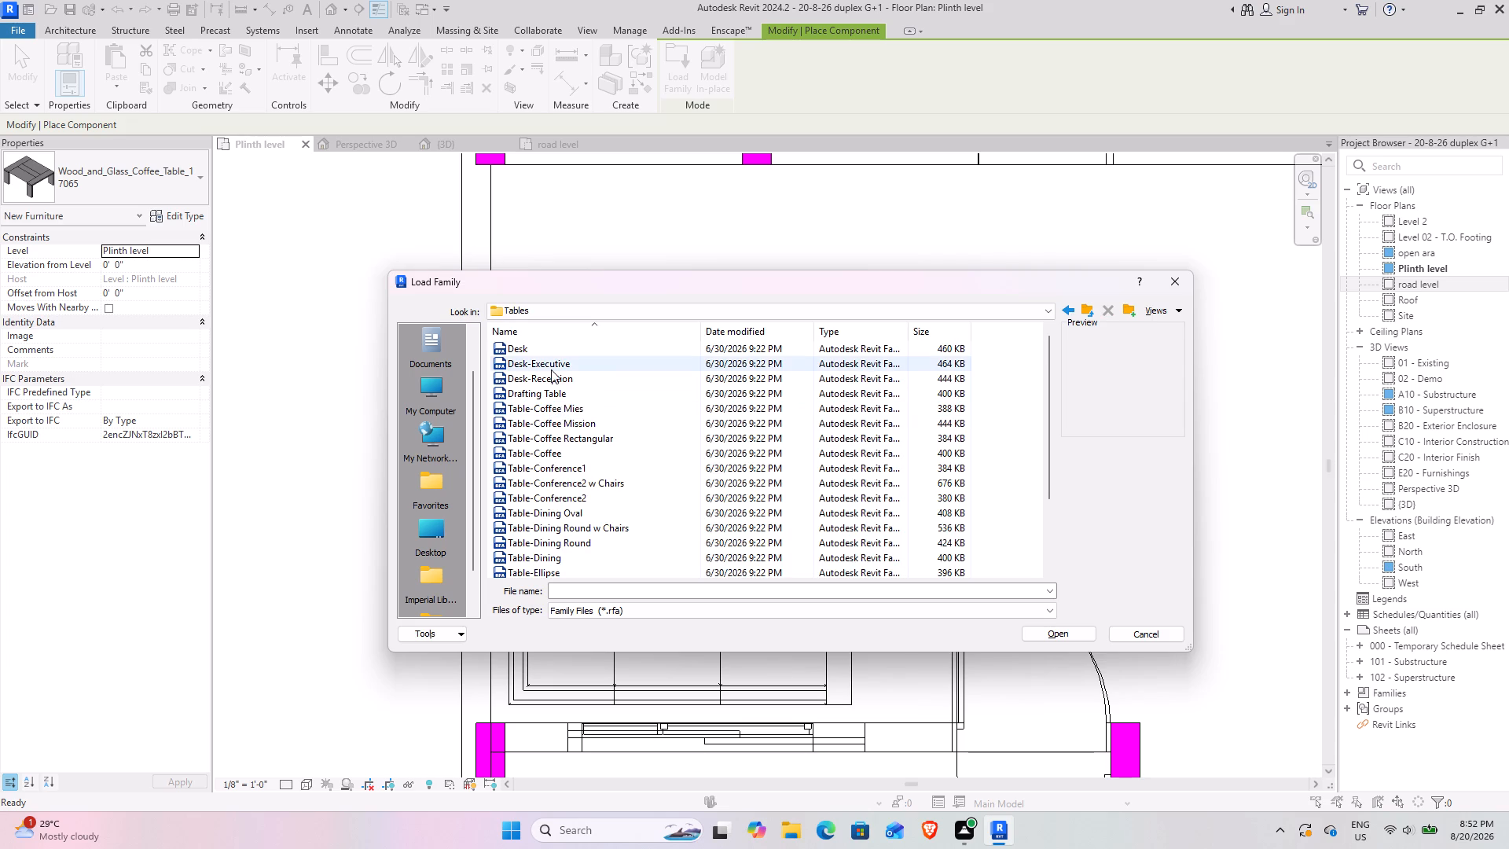
Enlarge the family thumbnails in the Tables folder and examine the whole list of desks and tables.
{"action": "scroll", "coordinate": [1065, 326], "scroll_direction": "up", "scroll_amount": 5, "text": "ctrl"}
{"action": "scroll", "coordinate": [838, 451], "scroll_direction": "up", "scroll_amount": 13, "text": "ctrl"}
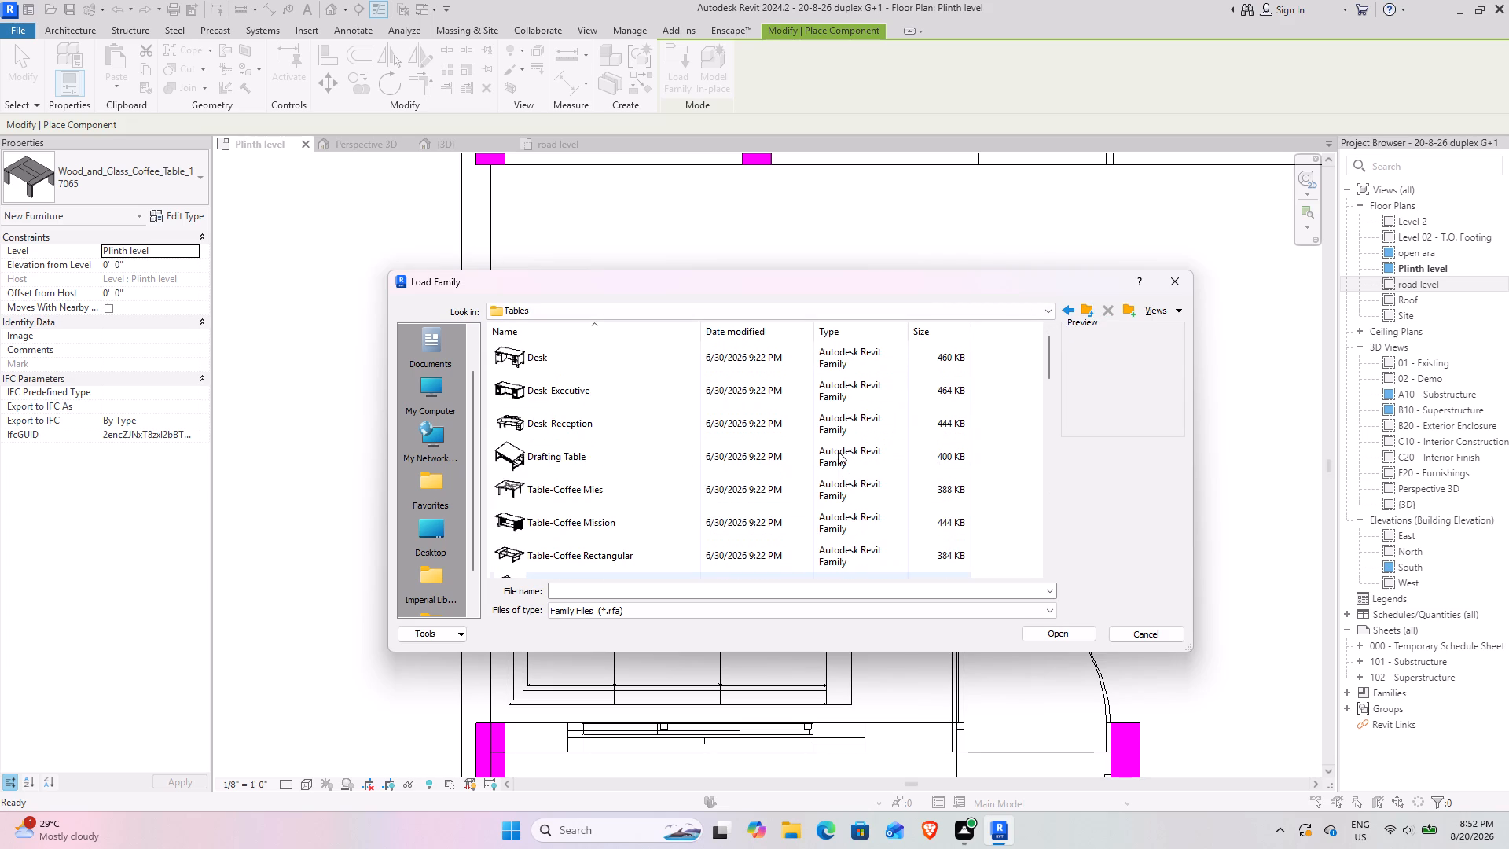
{"action": "scroll", "coordinate": [549, 395], "scroll_direction": "up", "scroll_amount": 5}
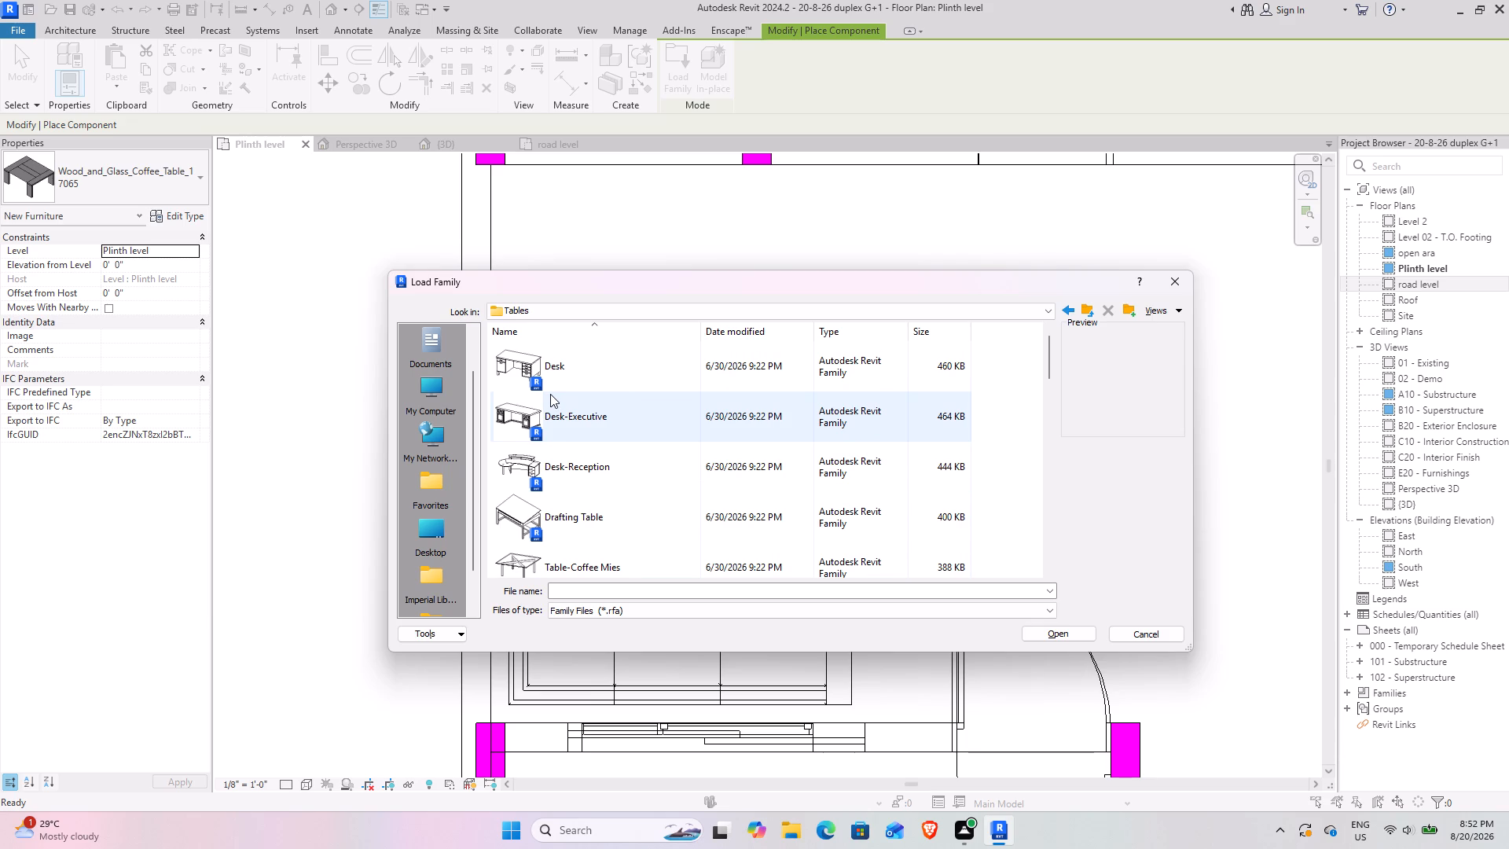
{"action": "scroll", "coordinate": [550, 394], "scroll_direction": "down", "scroll_amount": 3}
{"action": "scroll", "coordinate": [630, 453], "scroll_direction": "down", "scroll_amount": 1}
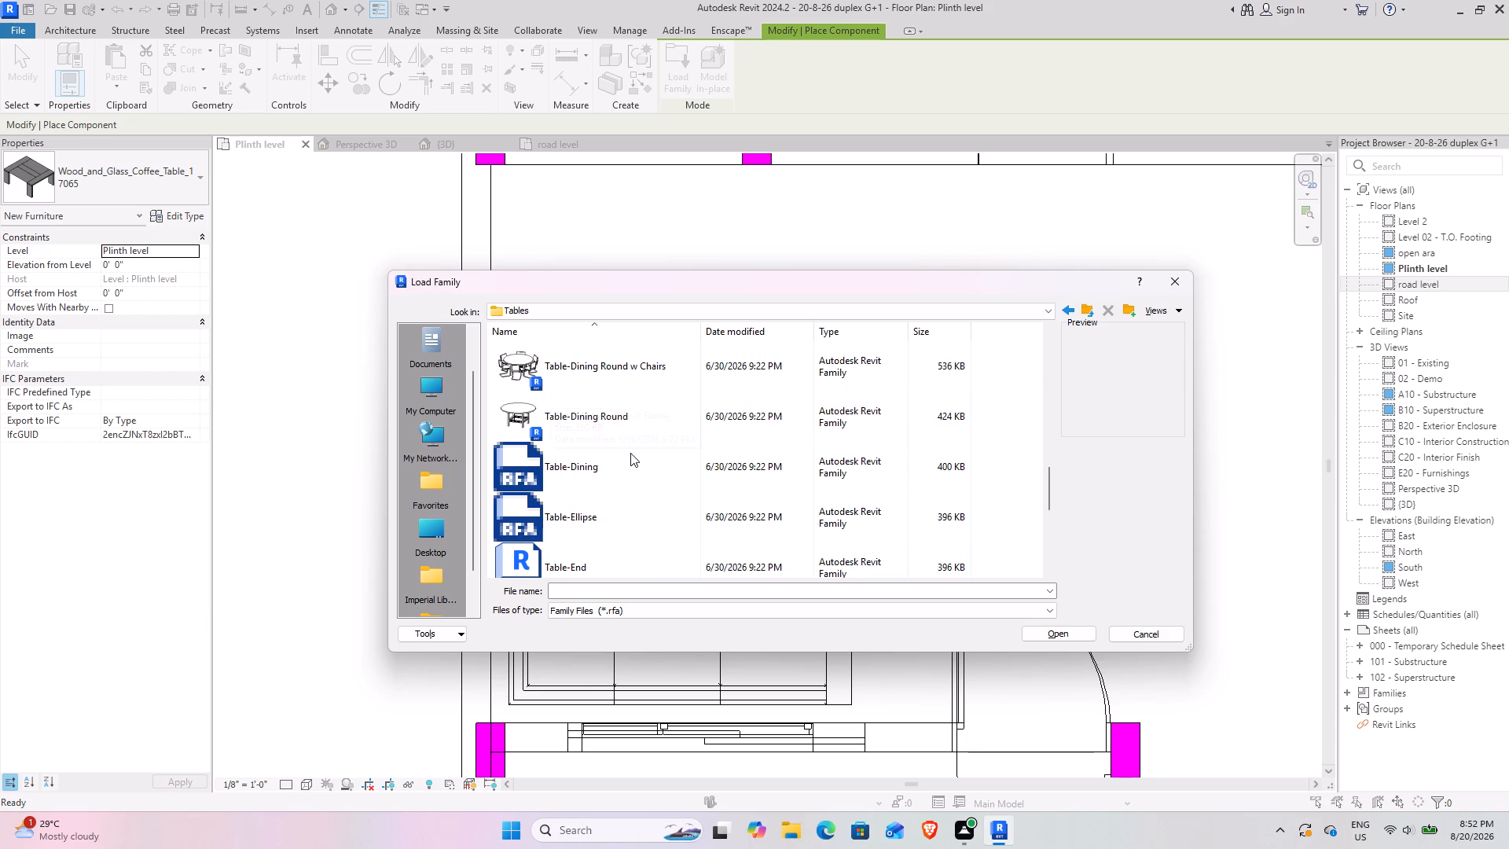
{"action": "scroll", "coordinate": [590, 436], "scroll_direction": "down", "scroll_amount": 2}
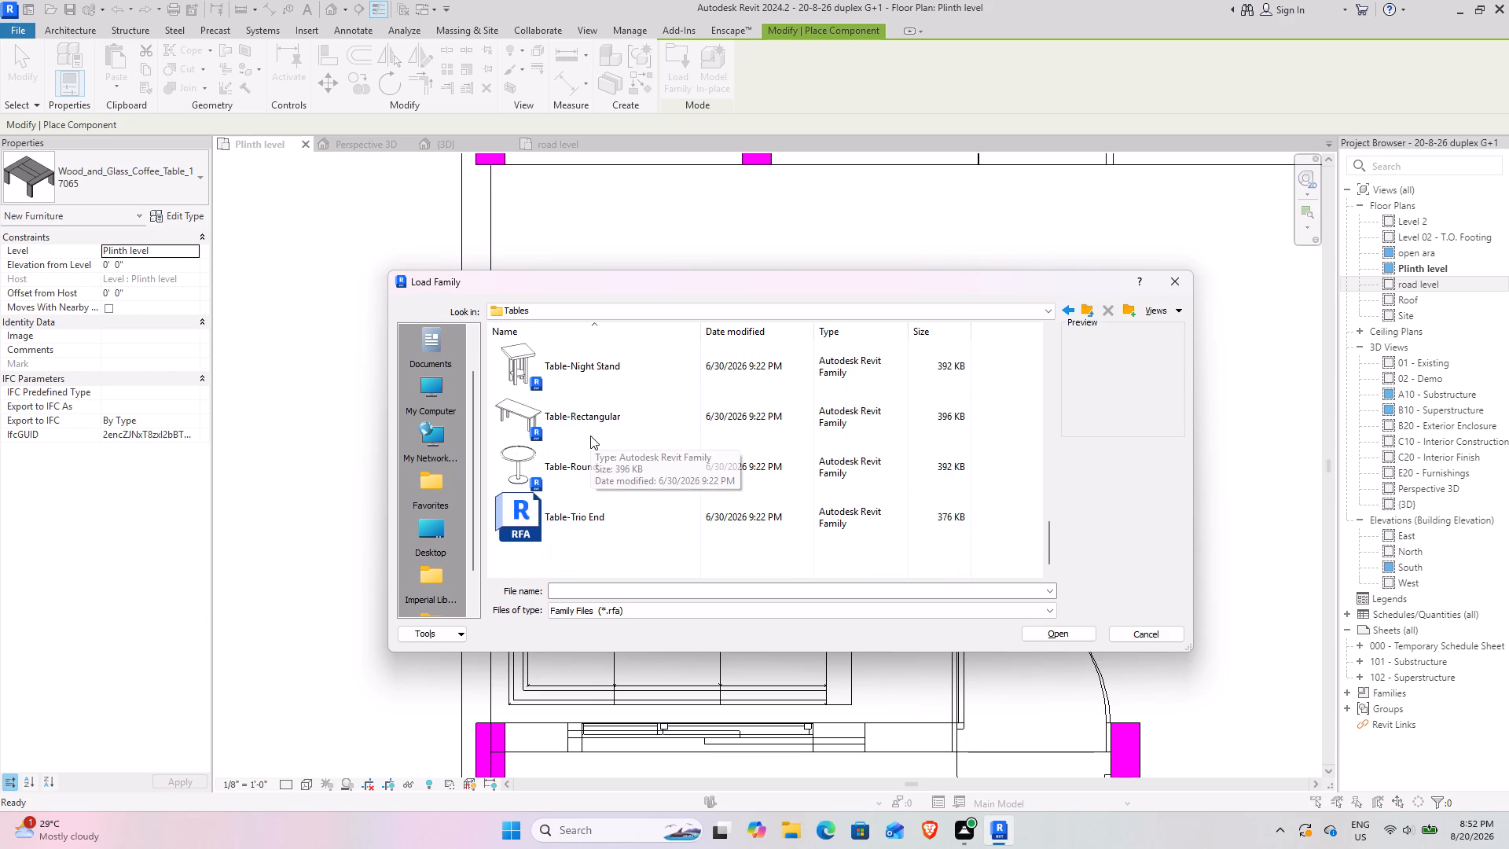
{"action": "scroll", "coordinate": [590, 436], "scroll_direction": "down", "scroll_amount": 2}
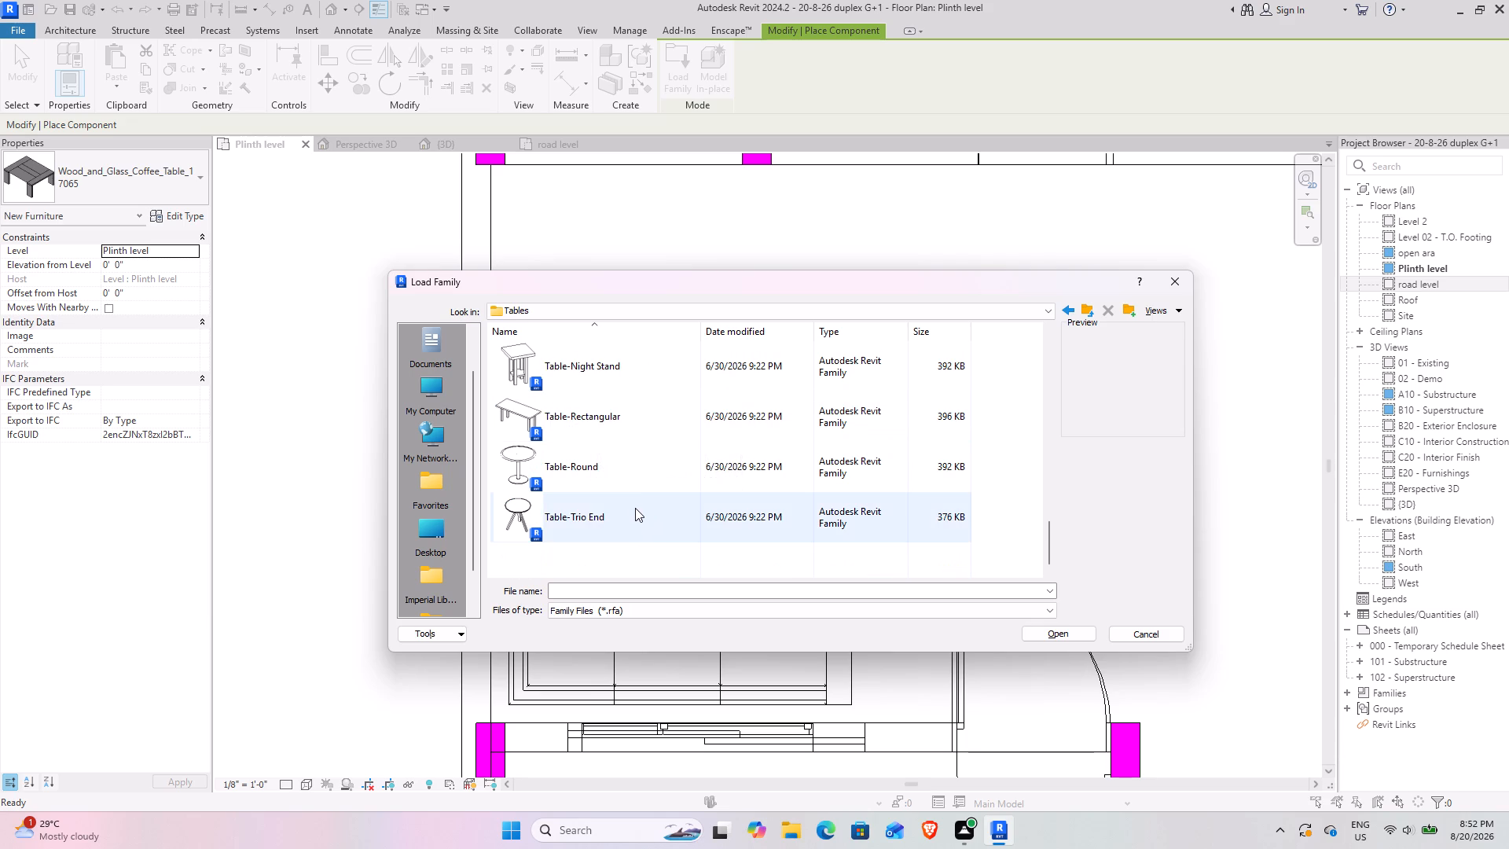
{"action": "scroll", "coordinate": [633, 502], "scroll_direction": "up", "scroll_amount": 2}
{"action": "scroll", "coordinate": [633, 502], "scroll_direction": "down", "scroll_amount": 3}
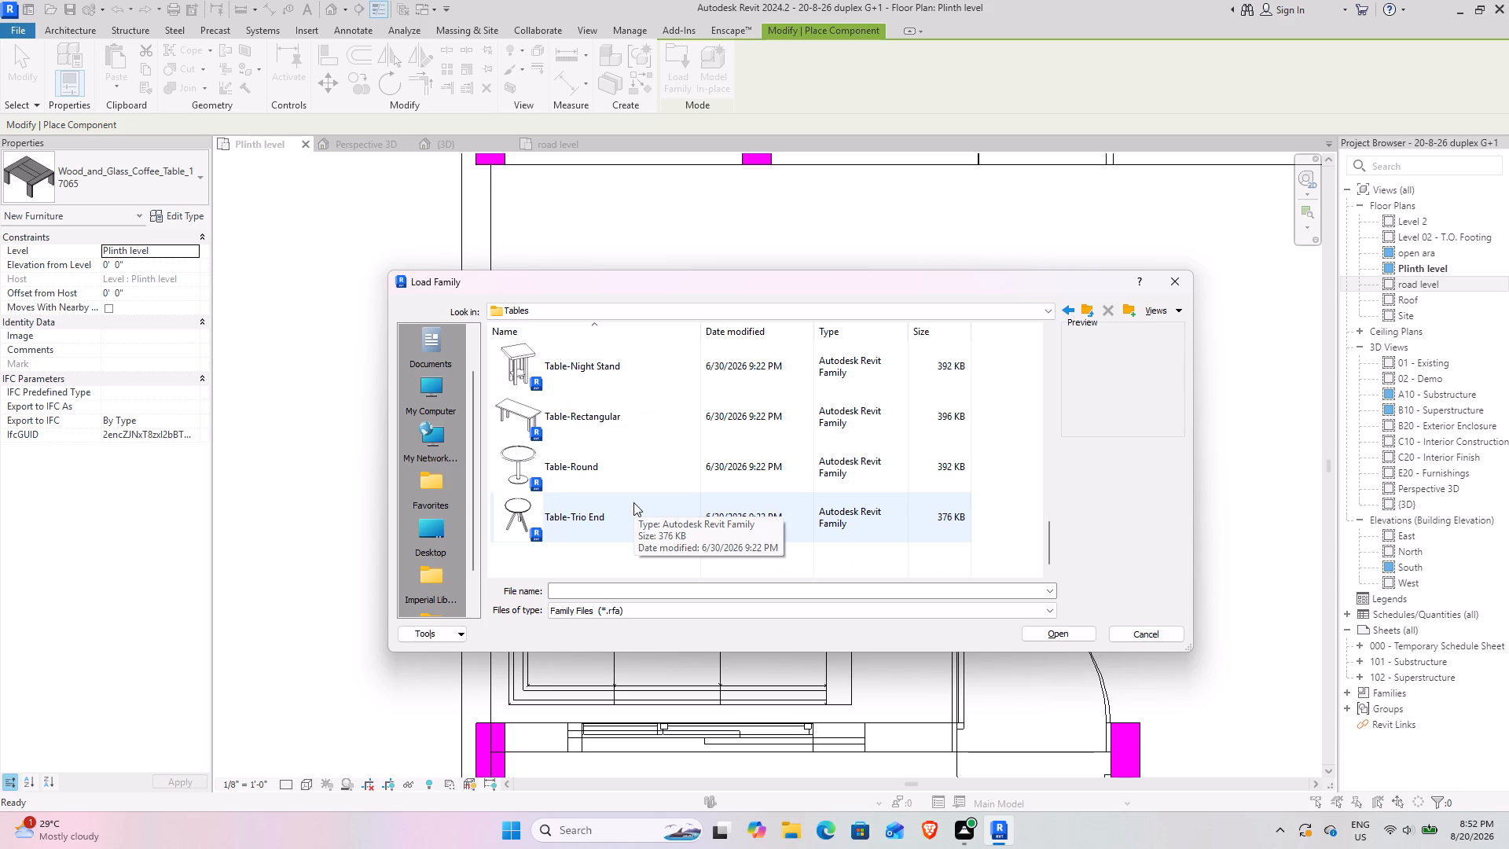
{"action": "scroll", "coordinate": [633, 502], "scroll_direction": "up", "scroll_amount": 1}
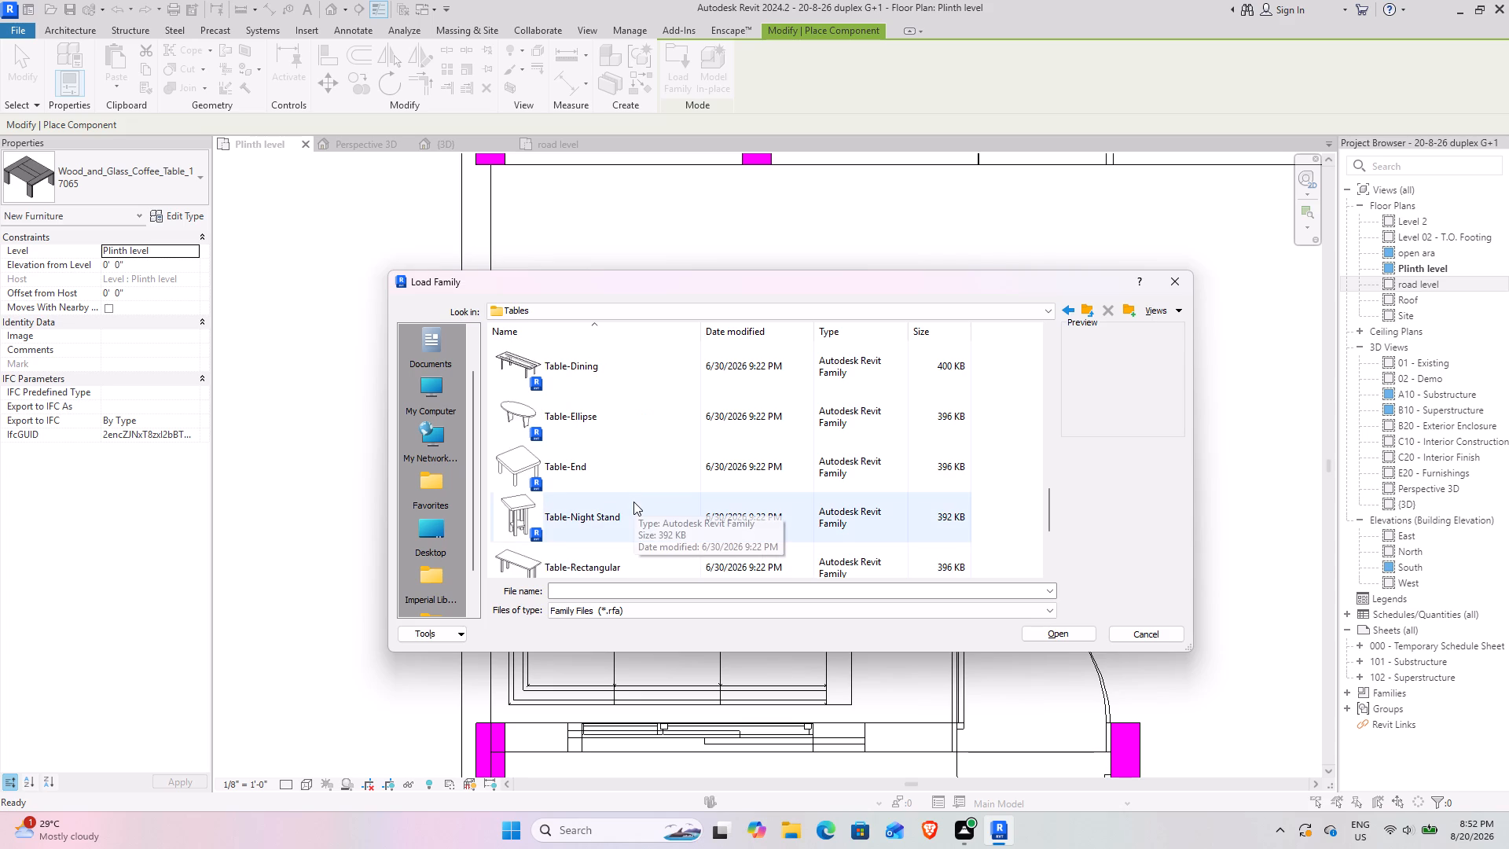
{"action": "scroll", "coordinate": [633, 502], "scroll_direction": "up", "scroll_amount": 1}
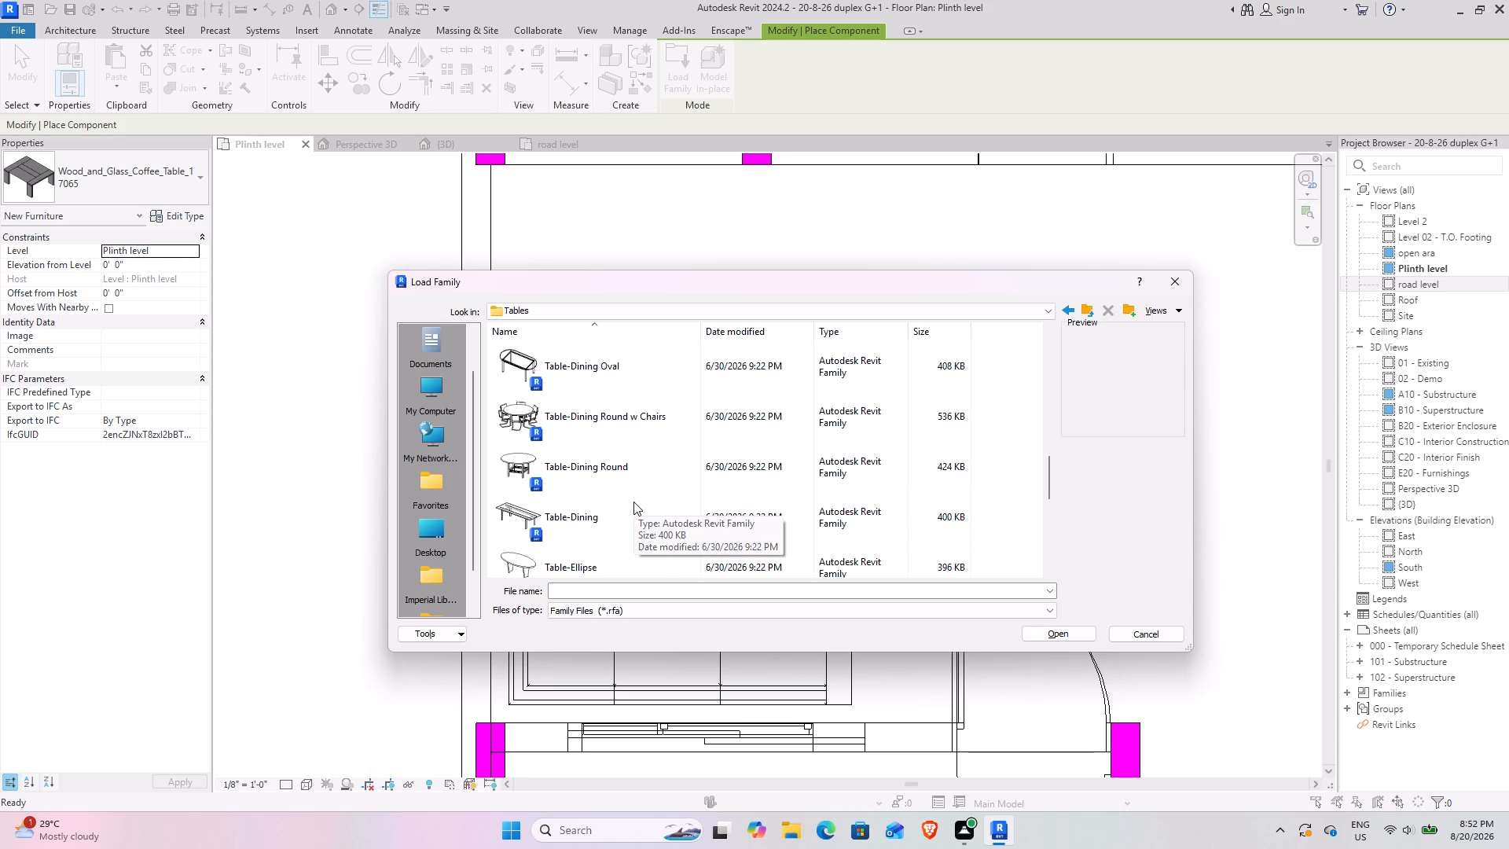
{"action": "scroll", "coordinate": [633, 502], "scroll_direction": "up", "scroll_amount": 5}
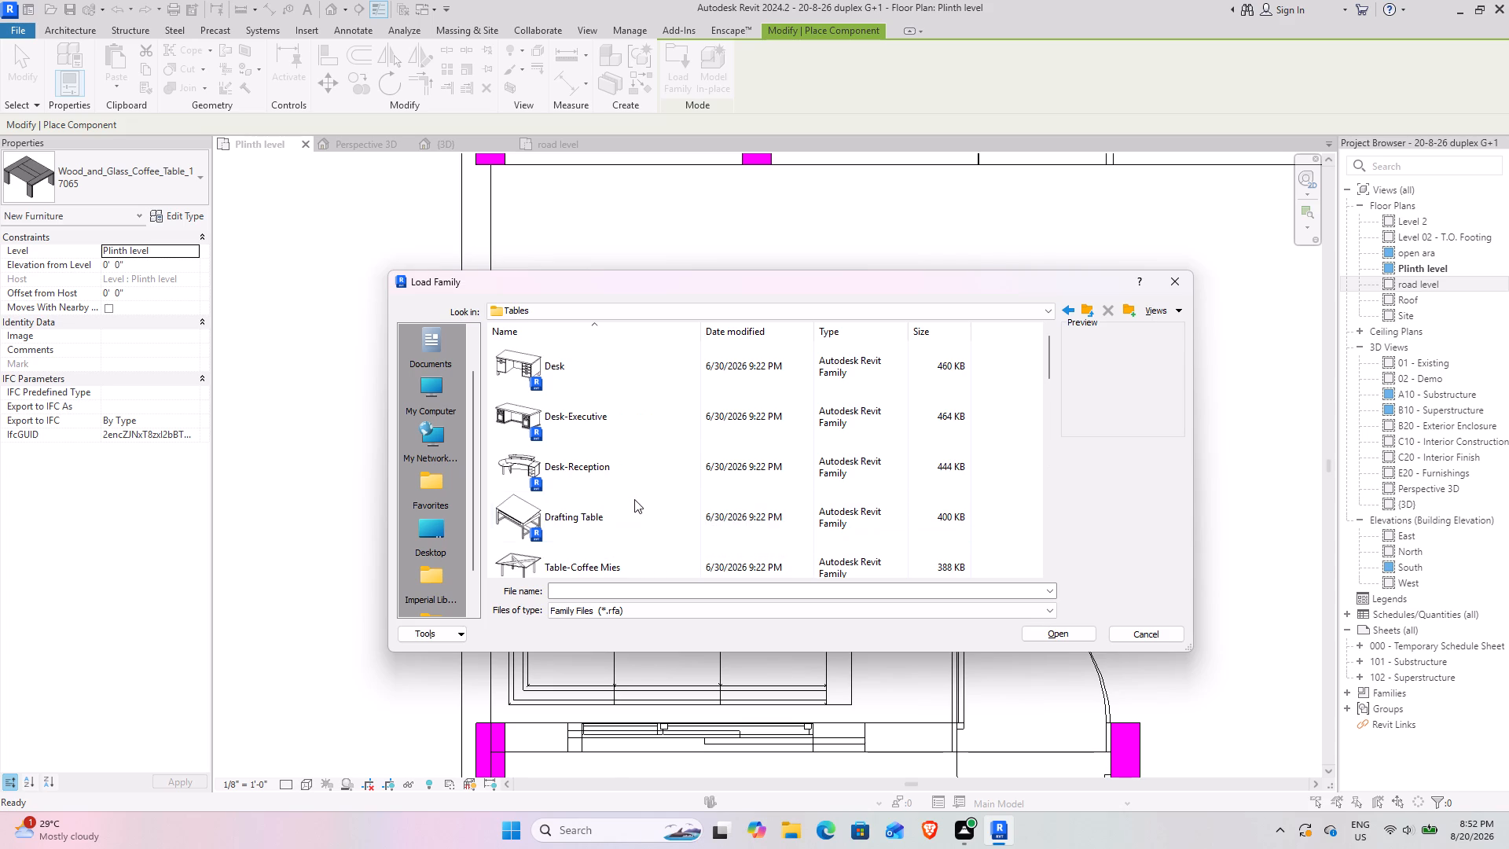
Reopen the Furniture library's Tables folder, examine its enlarged table thumbnails, and end the component placement without loading a family.
{"action": "left_click", "coordinate": [1091, 306]}
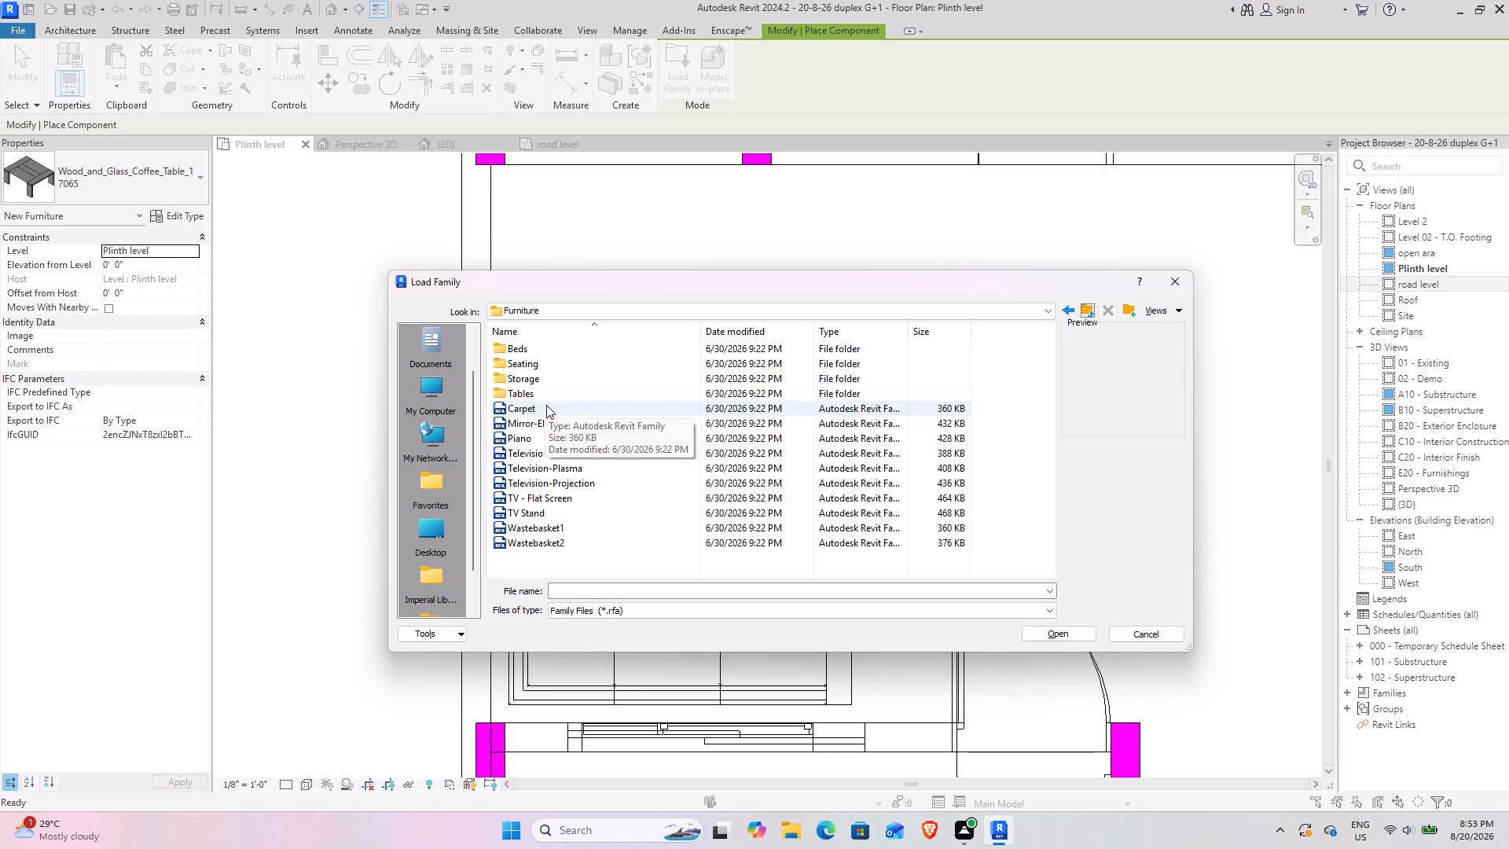
{"action": "double_click", "coordinate": [523, 391]}
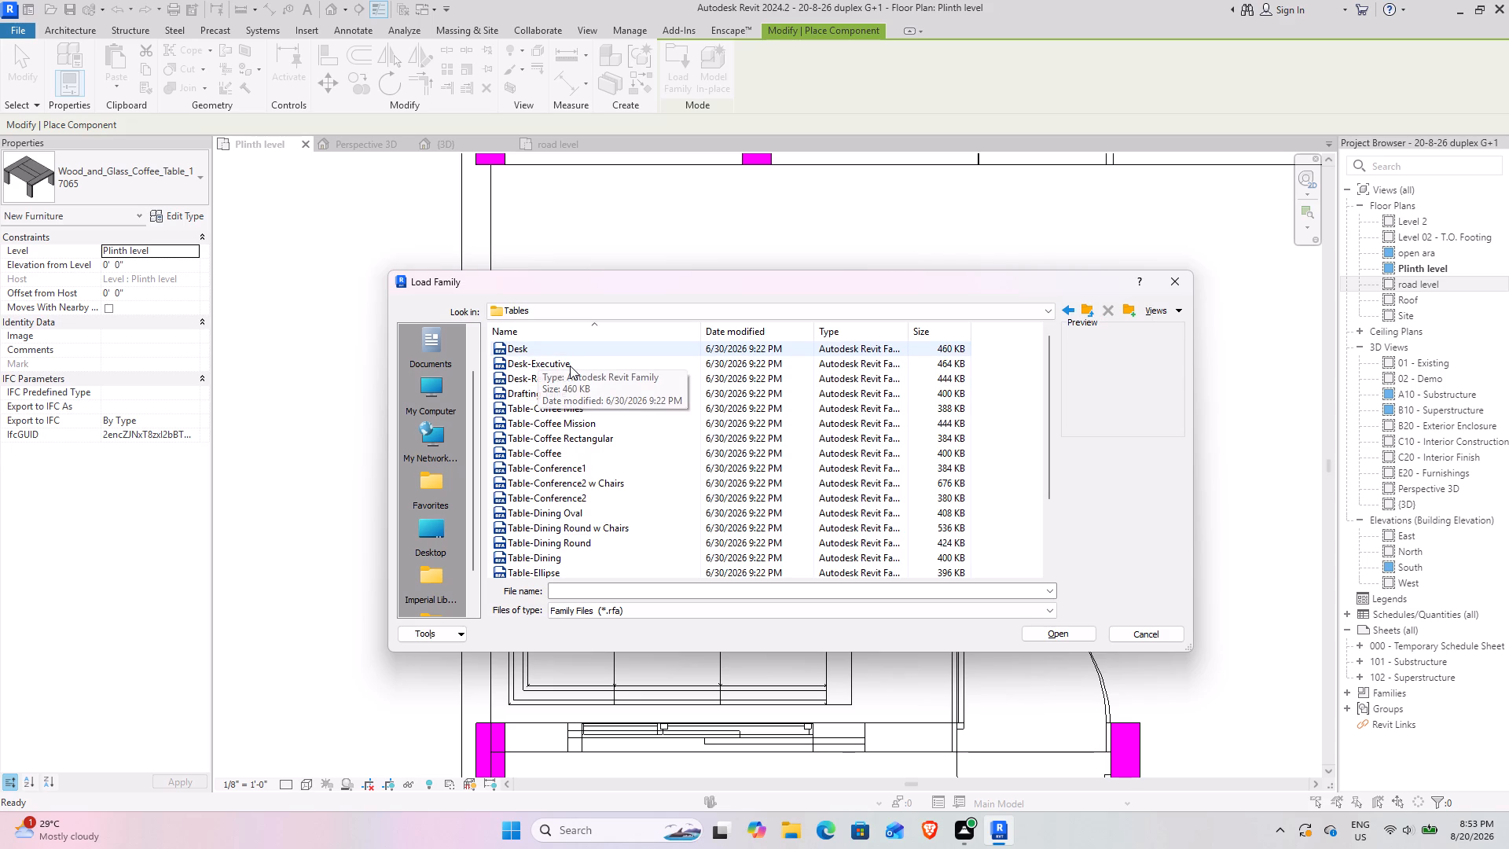
{"action": "scroll", "coordinate": [570, 366], "scroll_direction": "up", "scroll_amount": 5, "text": "ctrl"}
{"action": "scroll", "coordinate": [648, 491], "scroll_direction": "up", "scroll_amount": 3, "text": "ctrl"}
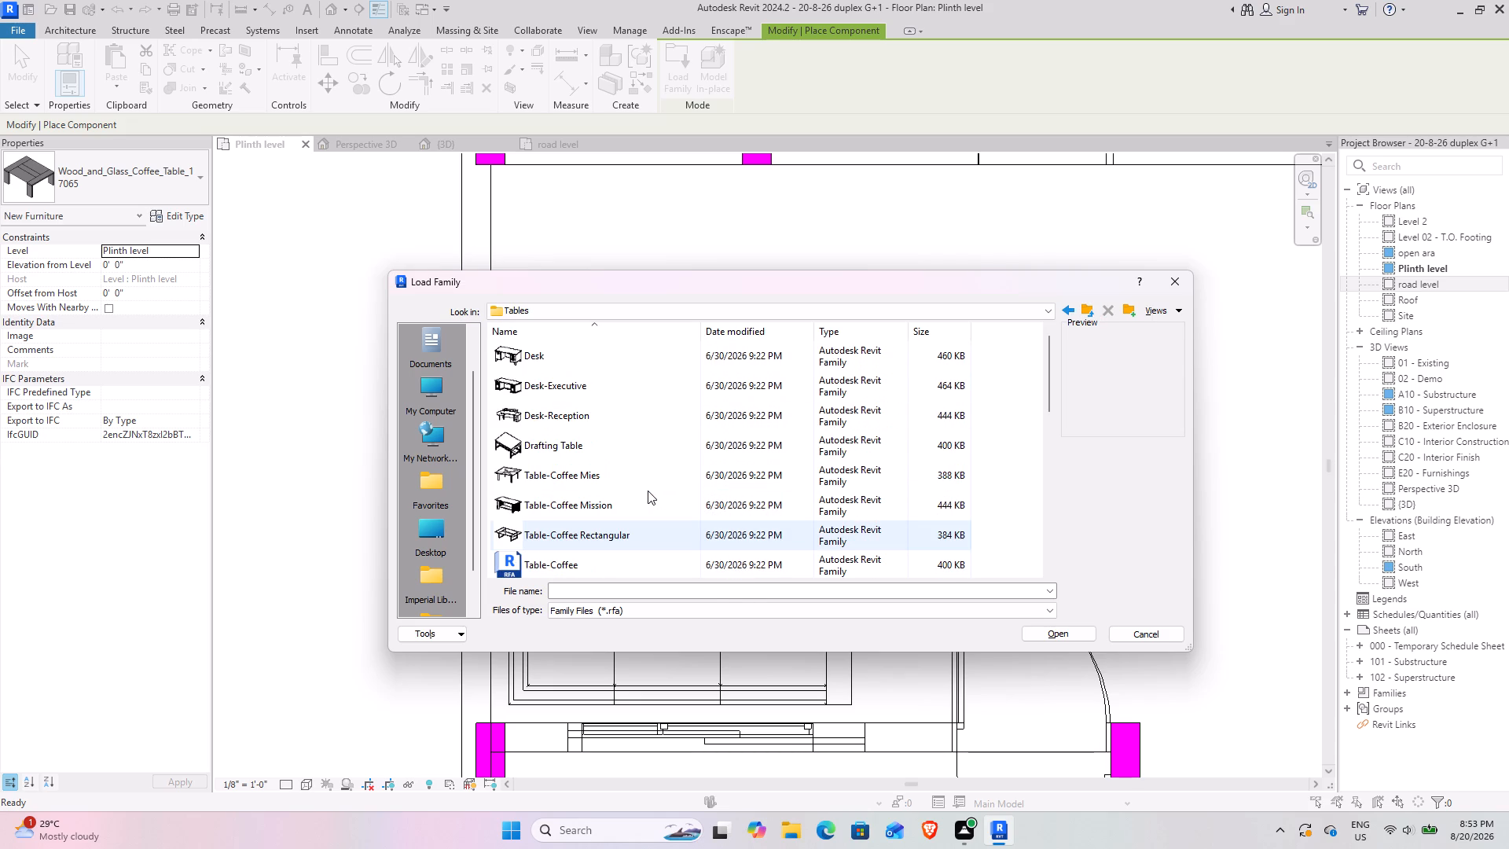
{"action": "scroll", "coordinate": [648, 491], "scroll_direction": "up", "scroll_amount": 4, "text": "ctrl"}
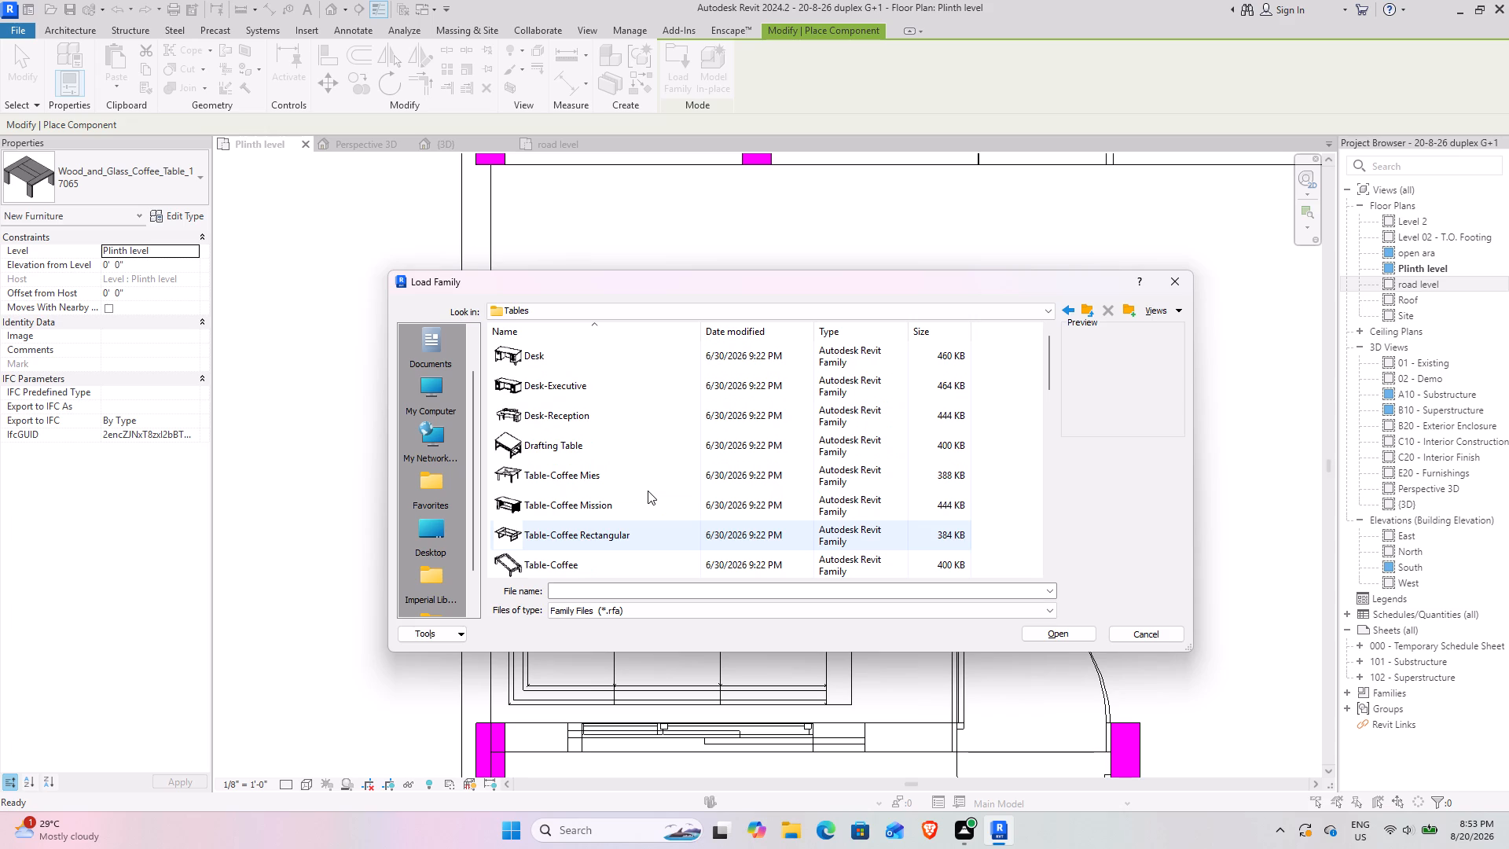
{"action": "scroll", "coordinate": [648, 491], "scroll_direction": "up", "scroll_amount": 1, "text": "ctrl"}
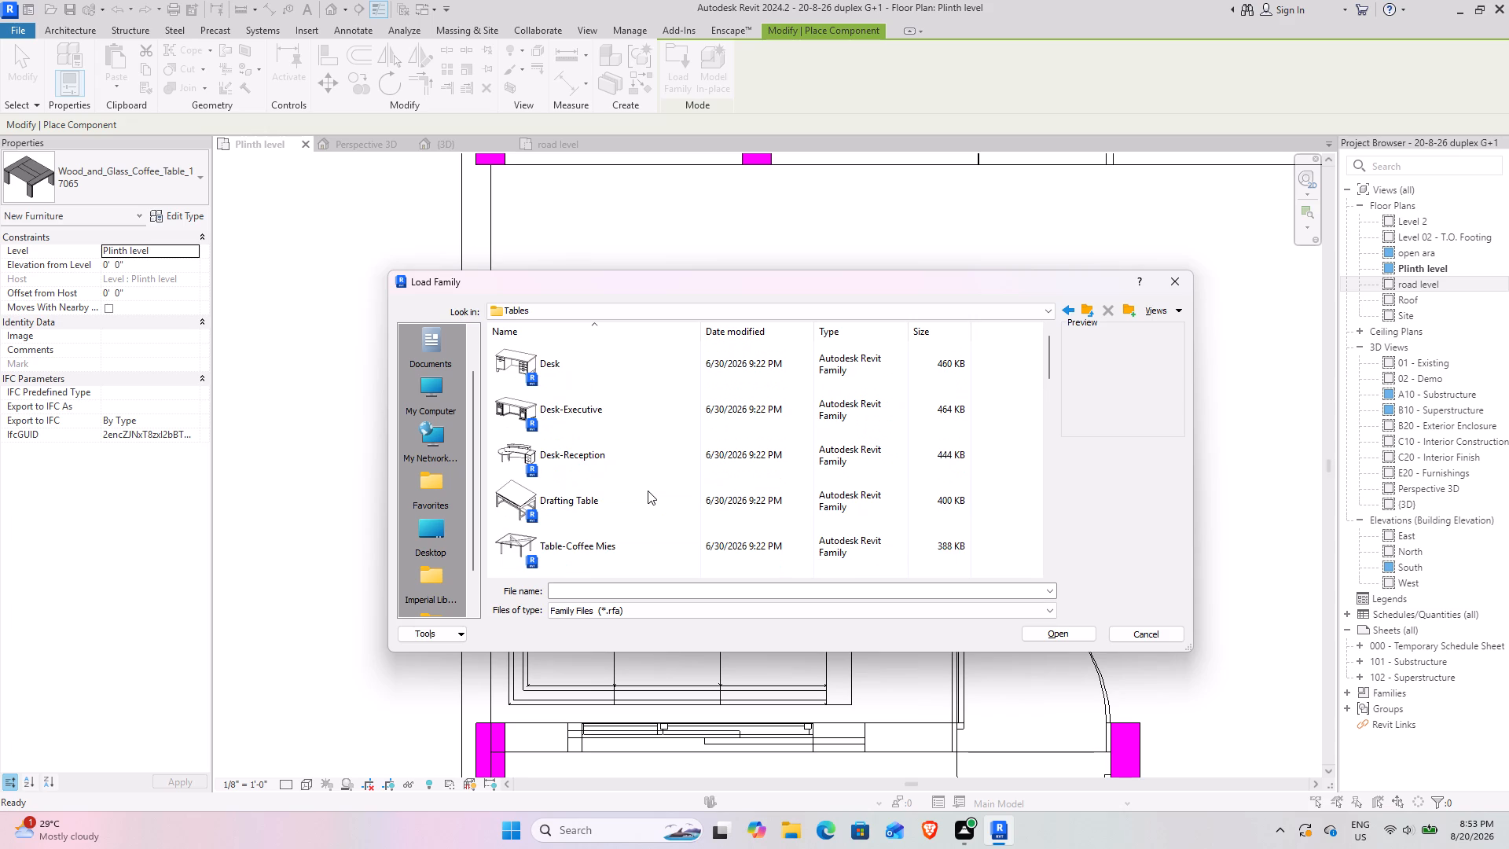
{"action": "scroll", "coordinate": [648, 491], "scroll_direction": "down", "scroll_amount": 1}
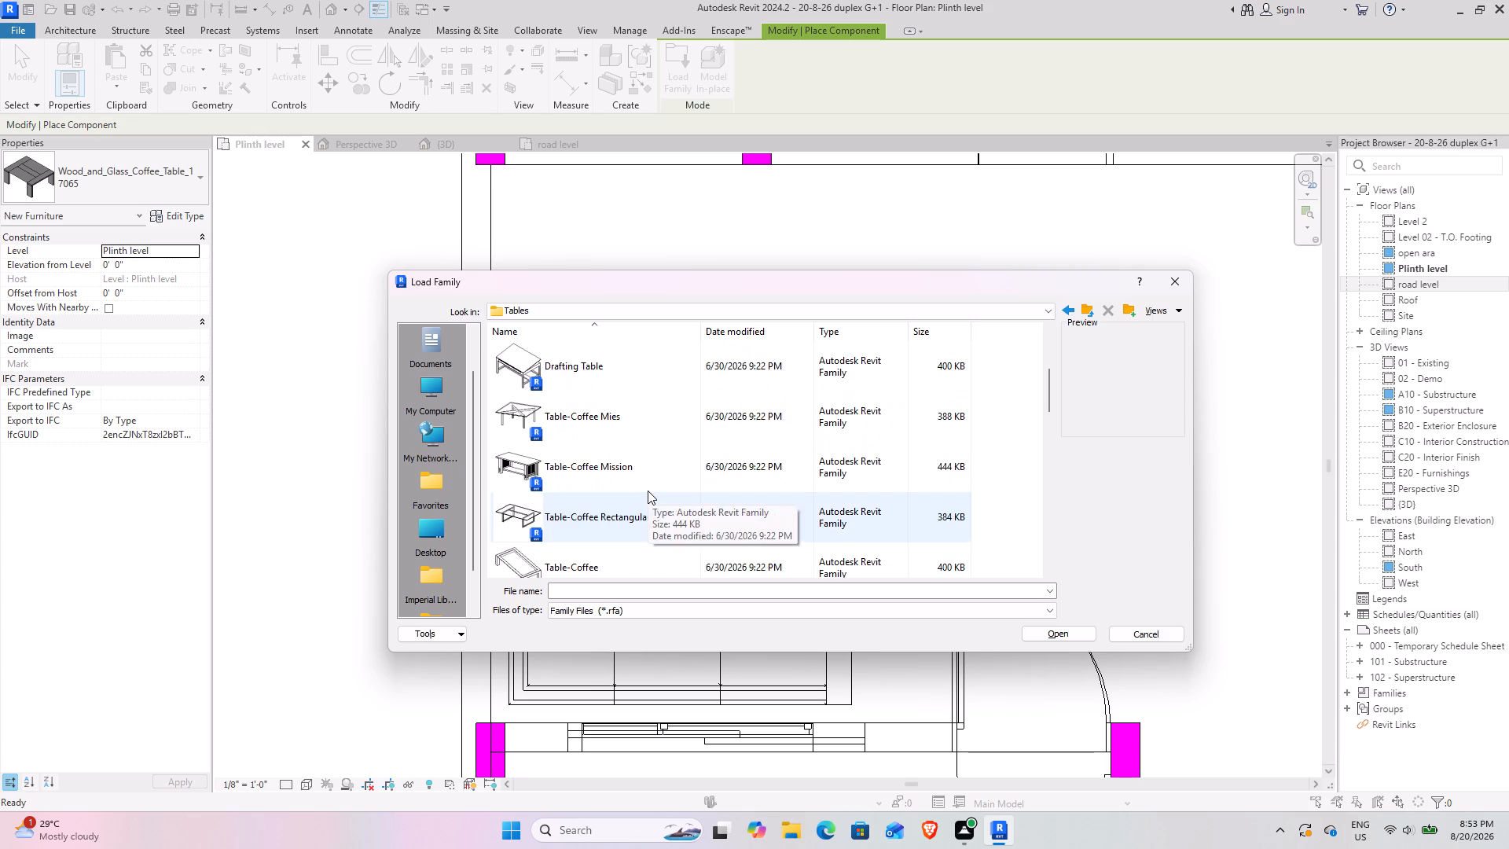
{"action": "scroll", "coordinate": [648, 491], "scroll_direction": "down", "scroll_amount": 2}
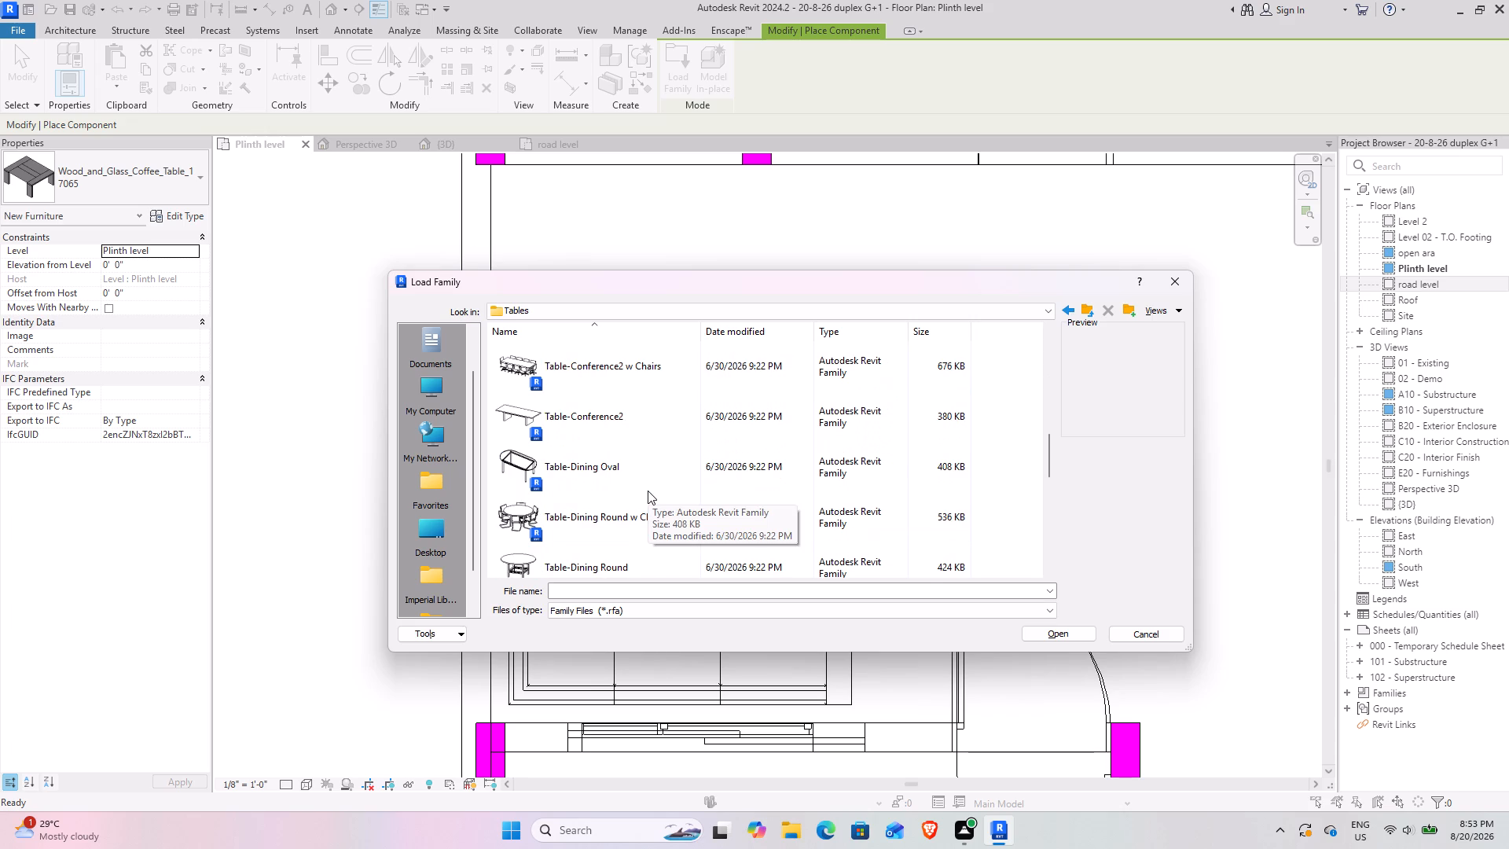
{"action": "scroll", "coordinate": [648, 491], "scroll_direction": "down", "scroll_amount": 2}
{"action": "scroll", "coordinate": [648, 491], "scroll_direction": "up", "scroll_amount": 1}
{"action": "scroll", "coordinate": [648, 491], "scroll_direction": "down", "scroll_amount": 1}
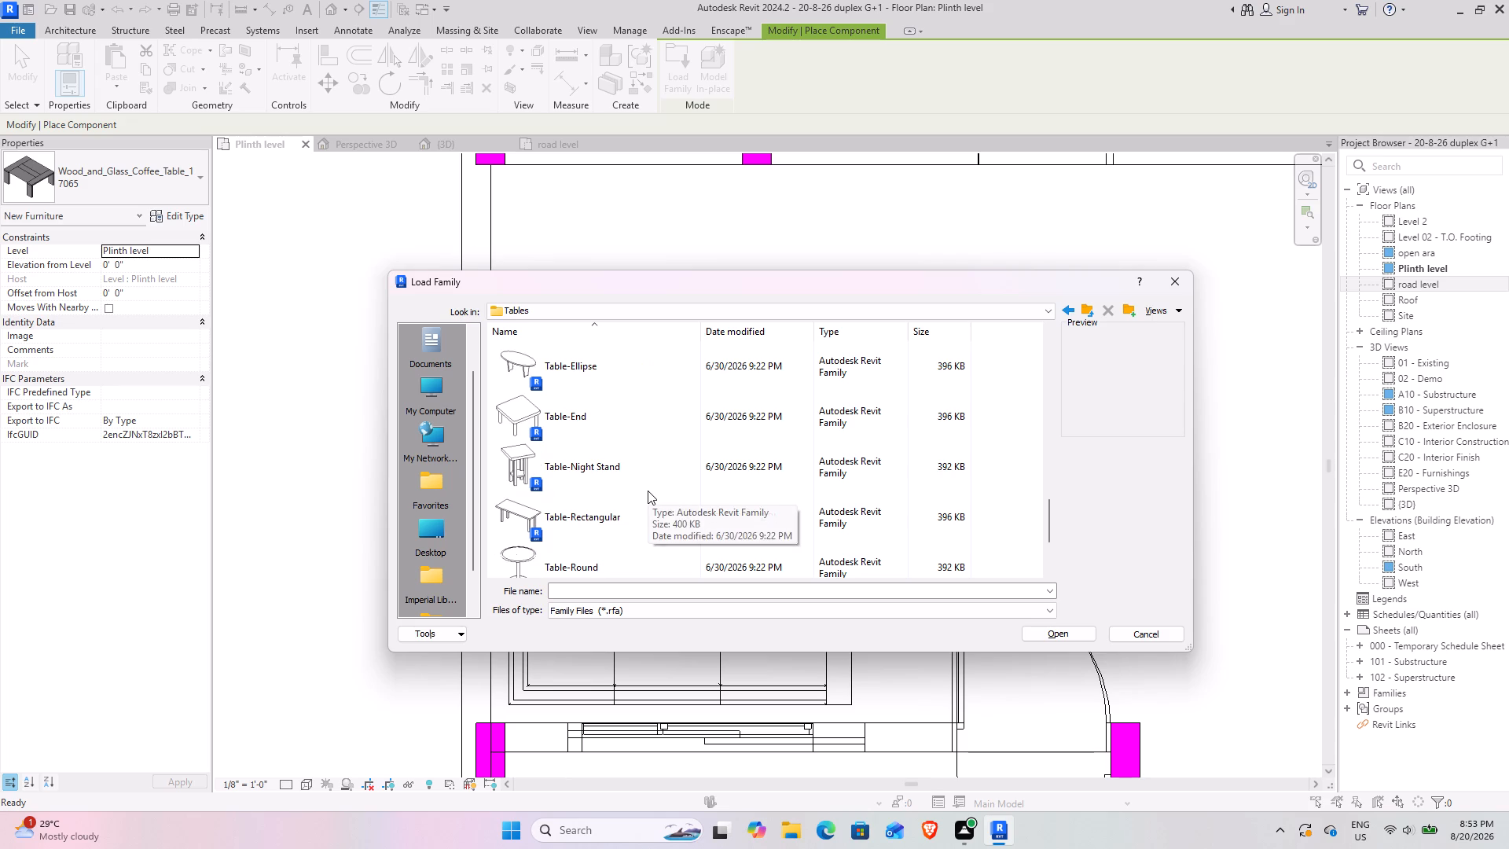
{"action": "left_click", "coordinate": [1163, 278]}
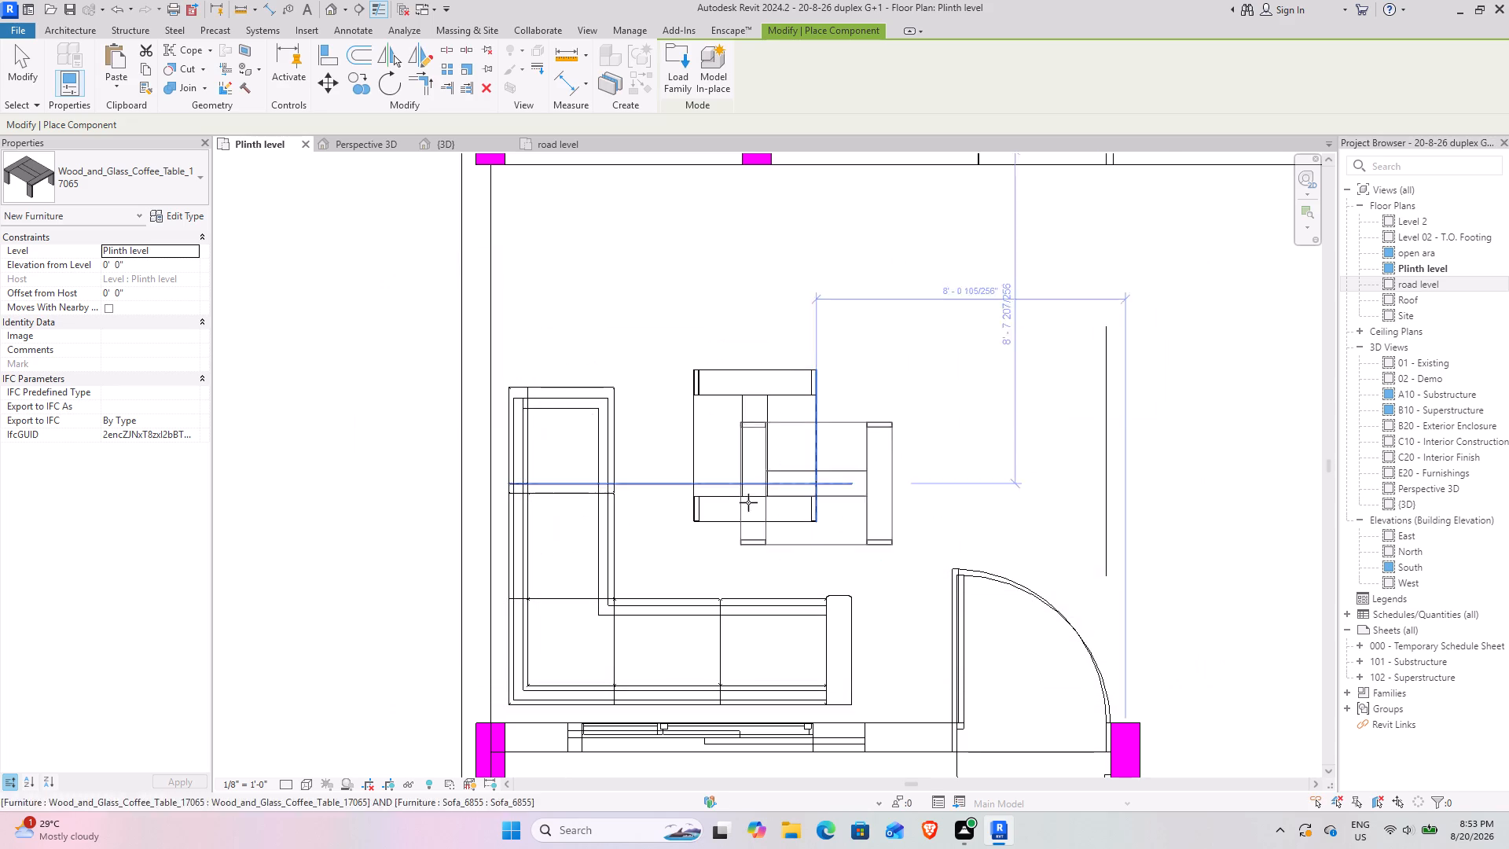
{"action": "key", "text": "Escape"}
{"action": "key", "text": "Escape"}
{"action": "key", "text": "Escape"}
{"action": "key", "text": "Escape"}
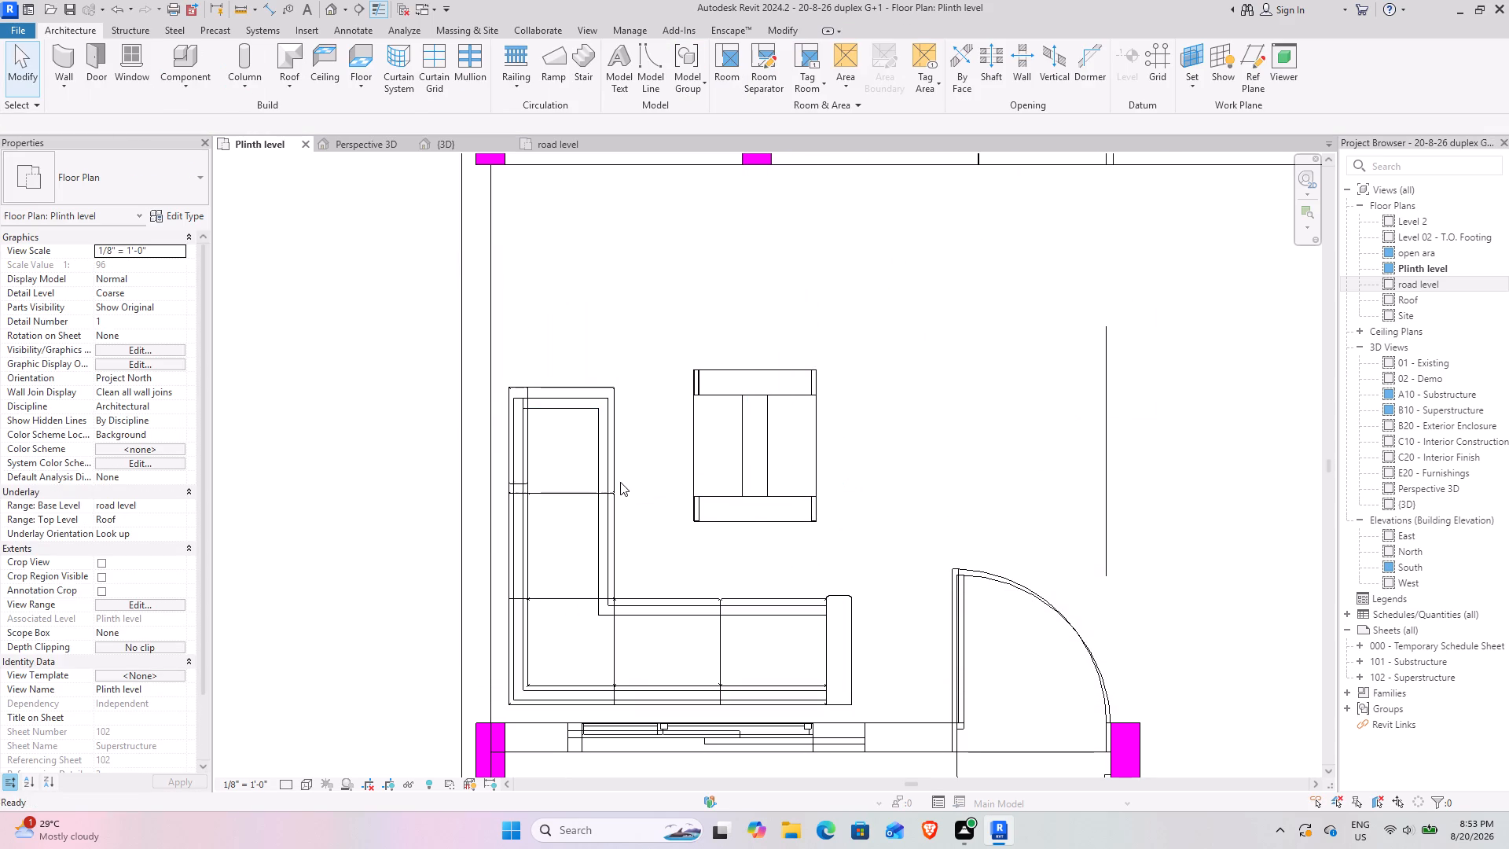
Delete the L-shaped sofa and the wood-and-glass coffee table from the Plinth level floor plan.
{"action": "left_click", "coordinate": [603, 512]}
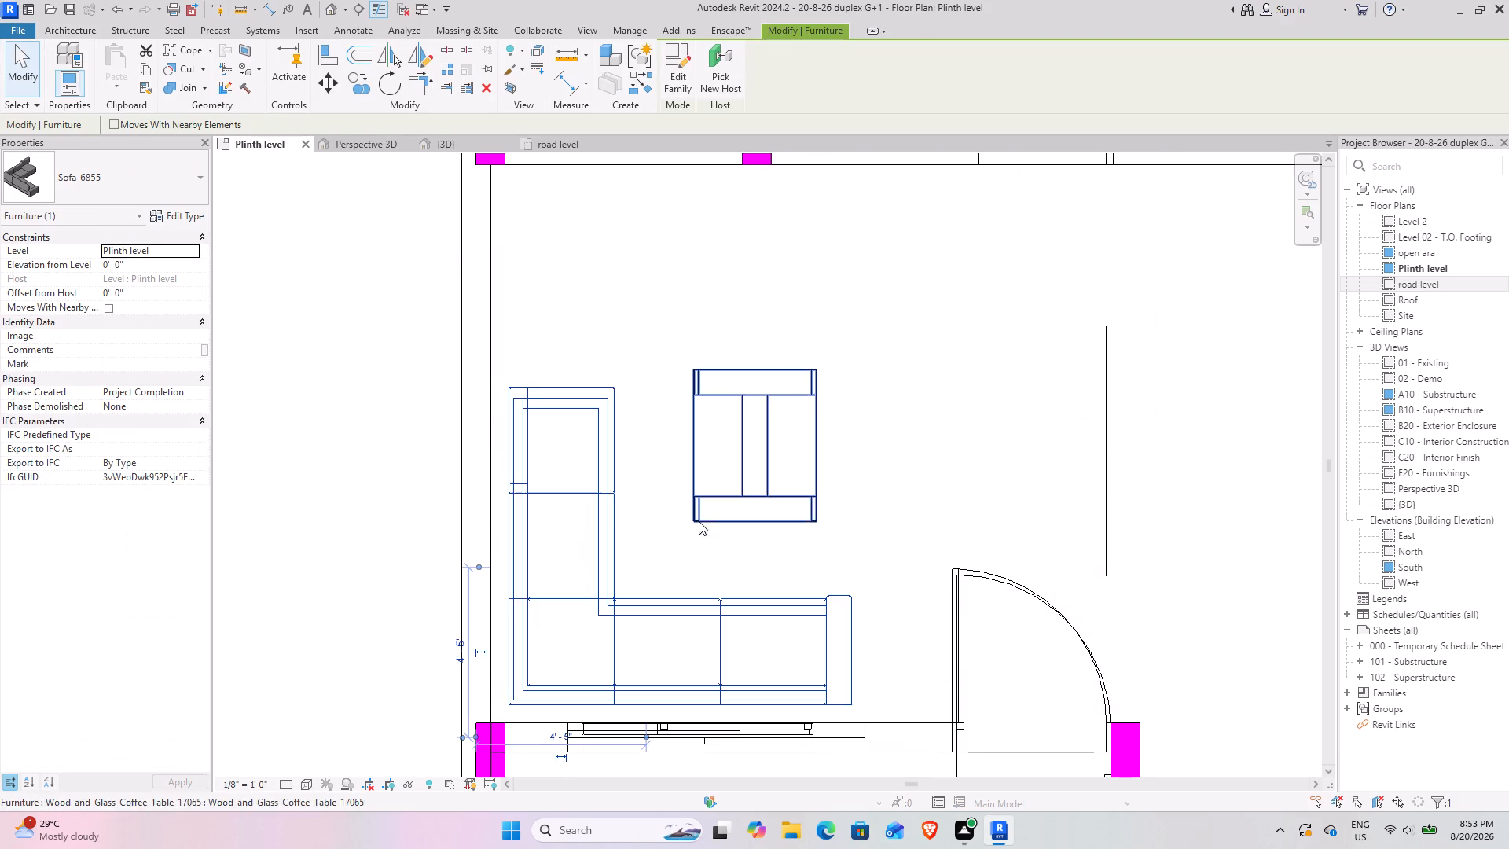
{"action": "left_click", "coordinate": [726, 517], "text": "ctrl"}
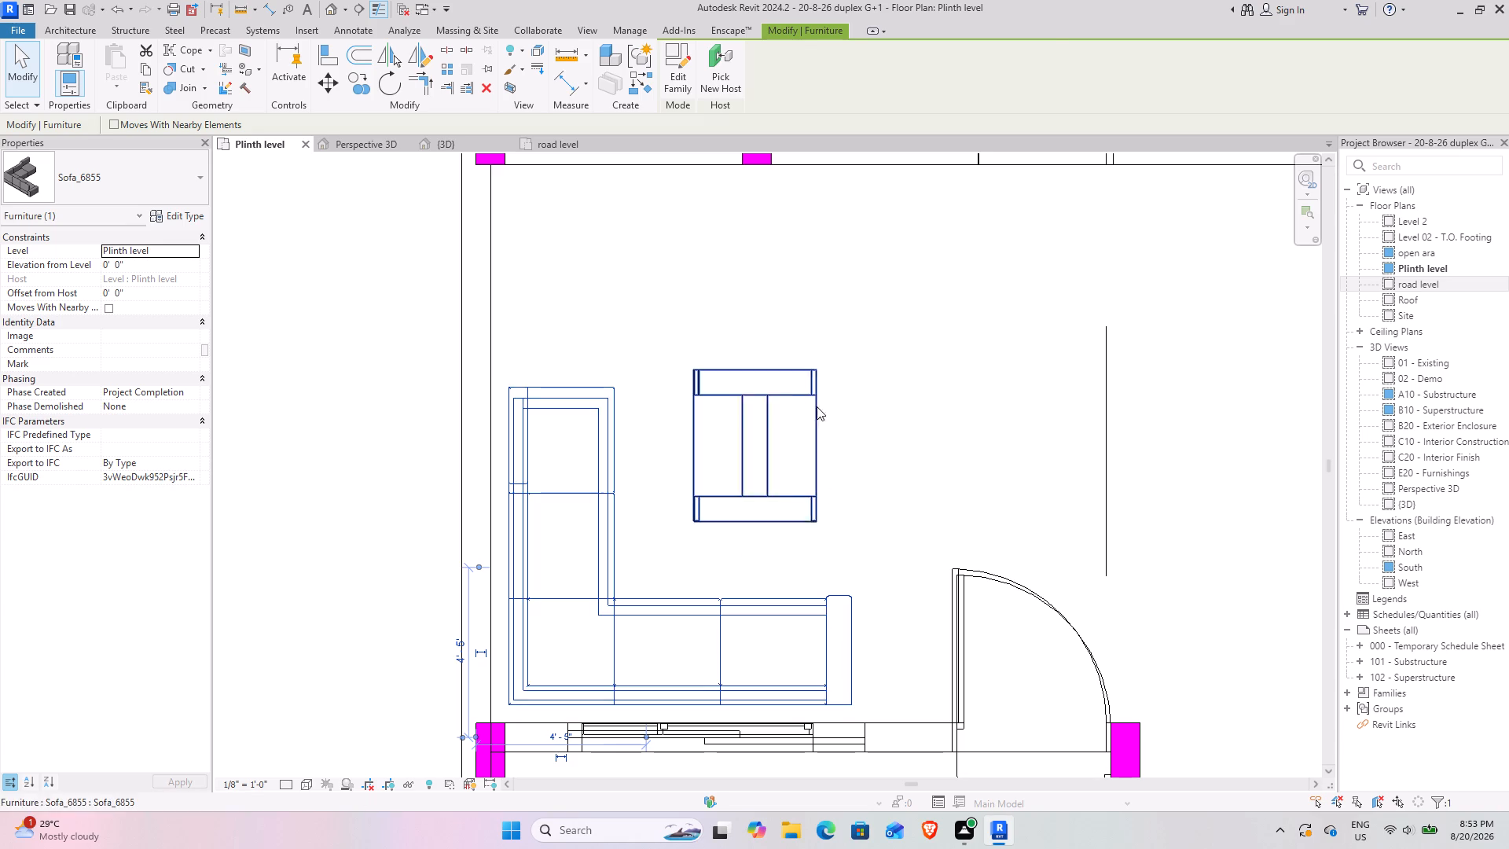
{"action": "left_click_drag", "start_coordinate": [946, 319], "coordinate": [564, 532]}
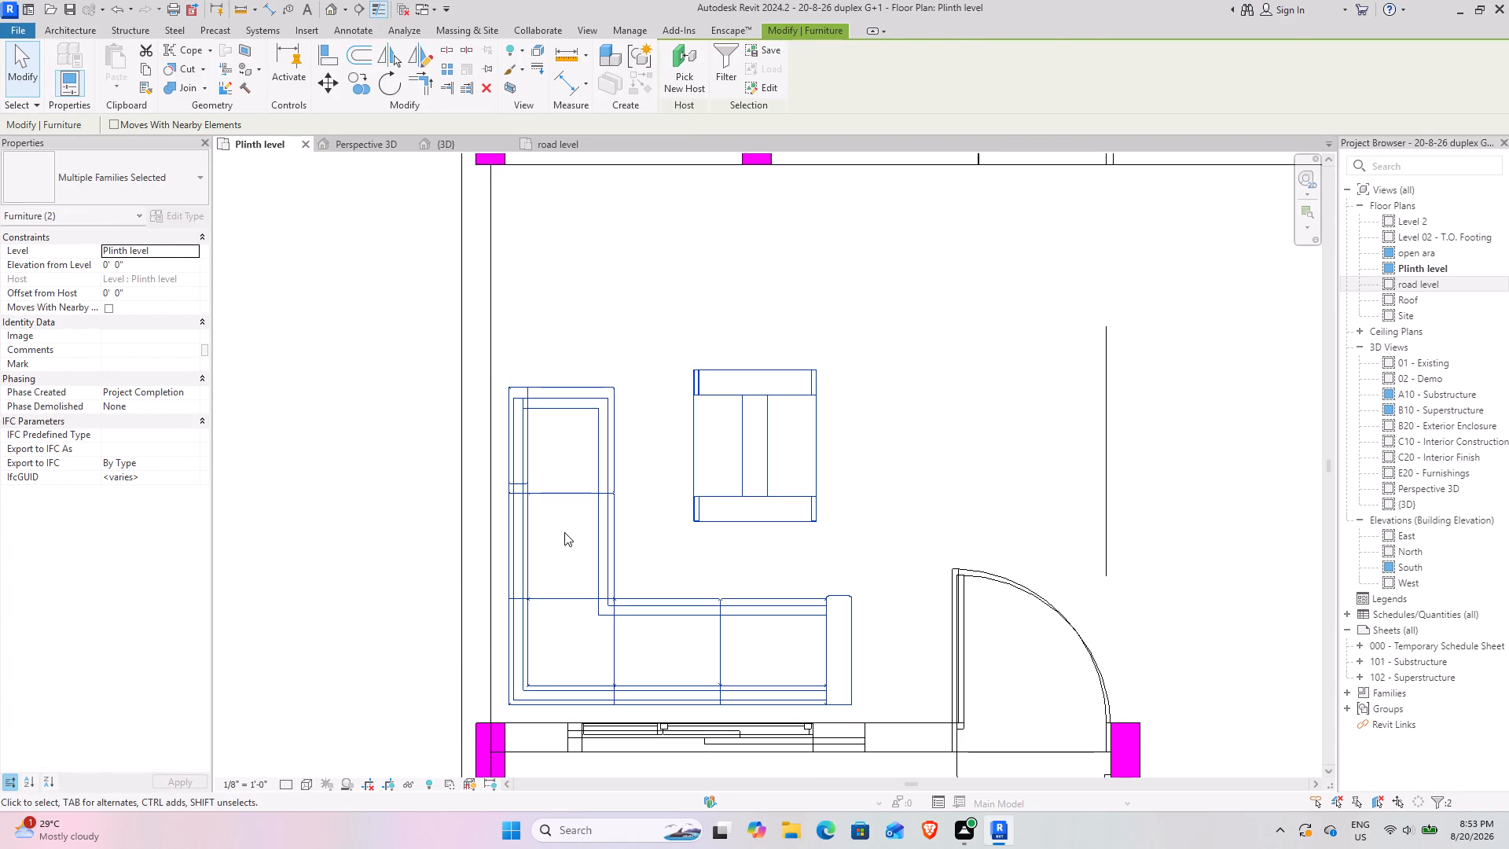
{"action": "key", "text": "Delete"}
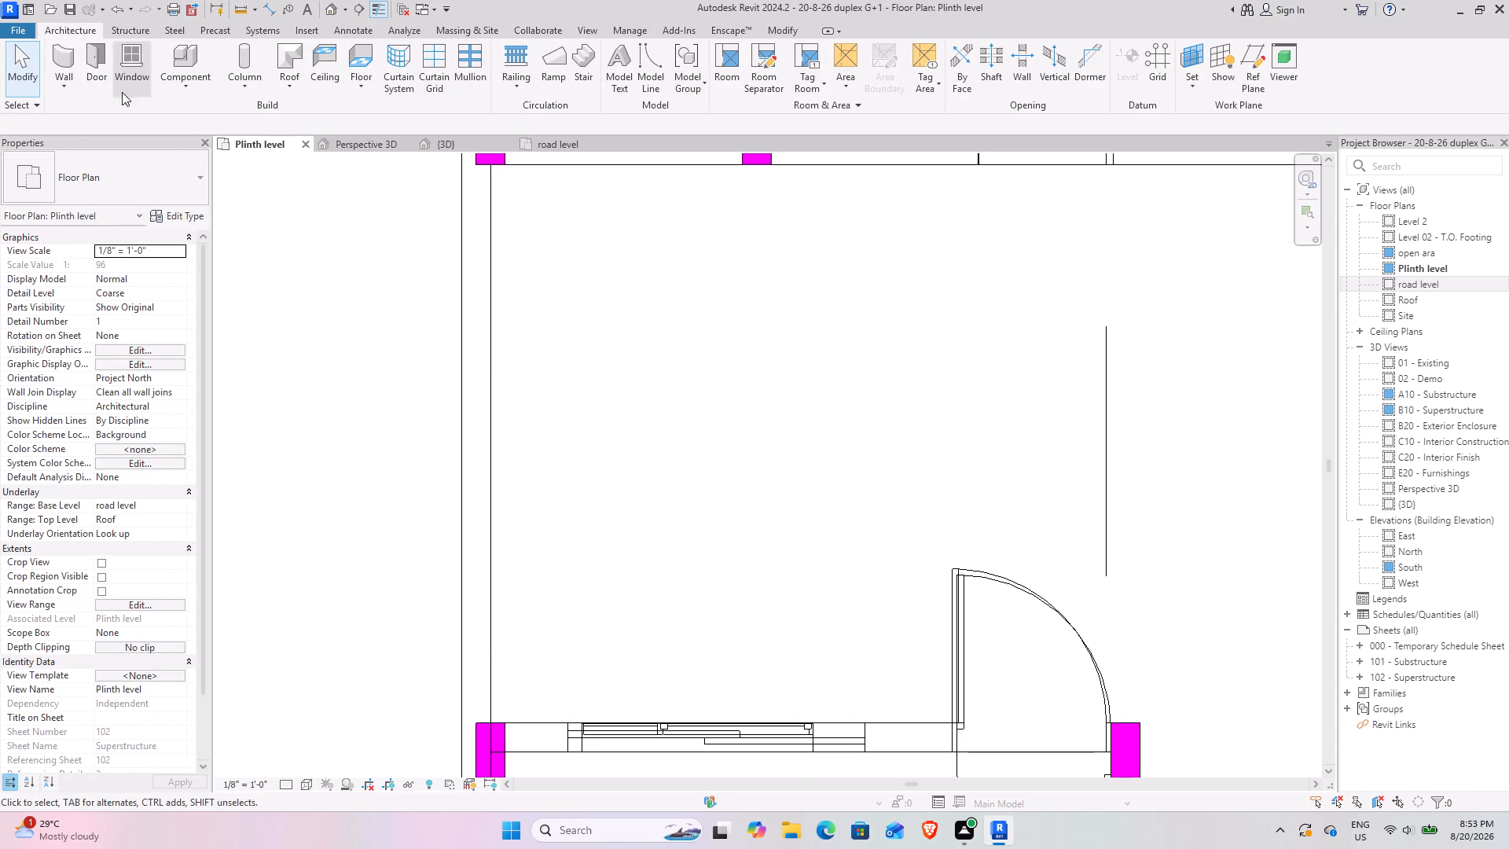
Restart component placement with Load Family and open the SHUBHAM CITY folder inside Documents.
{"action": "left_click", "coordinate": [178, 93]}
{"action": "left_click", "coordinate": [239, 127]}
{"action": "double_click", "coordinate": [674, 76]}
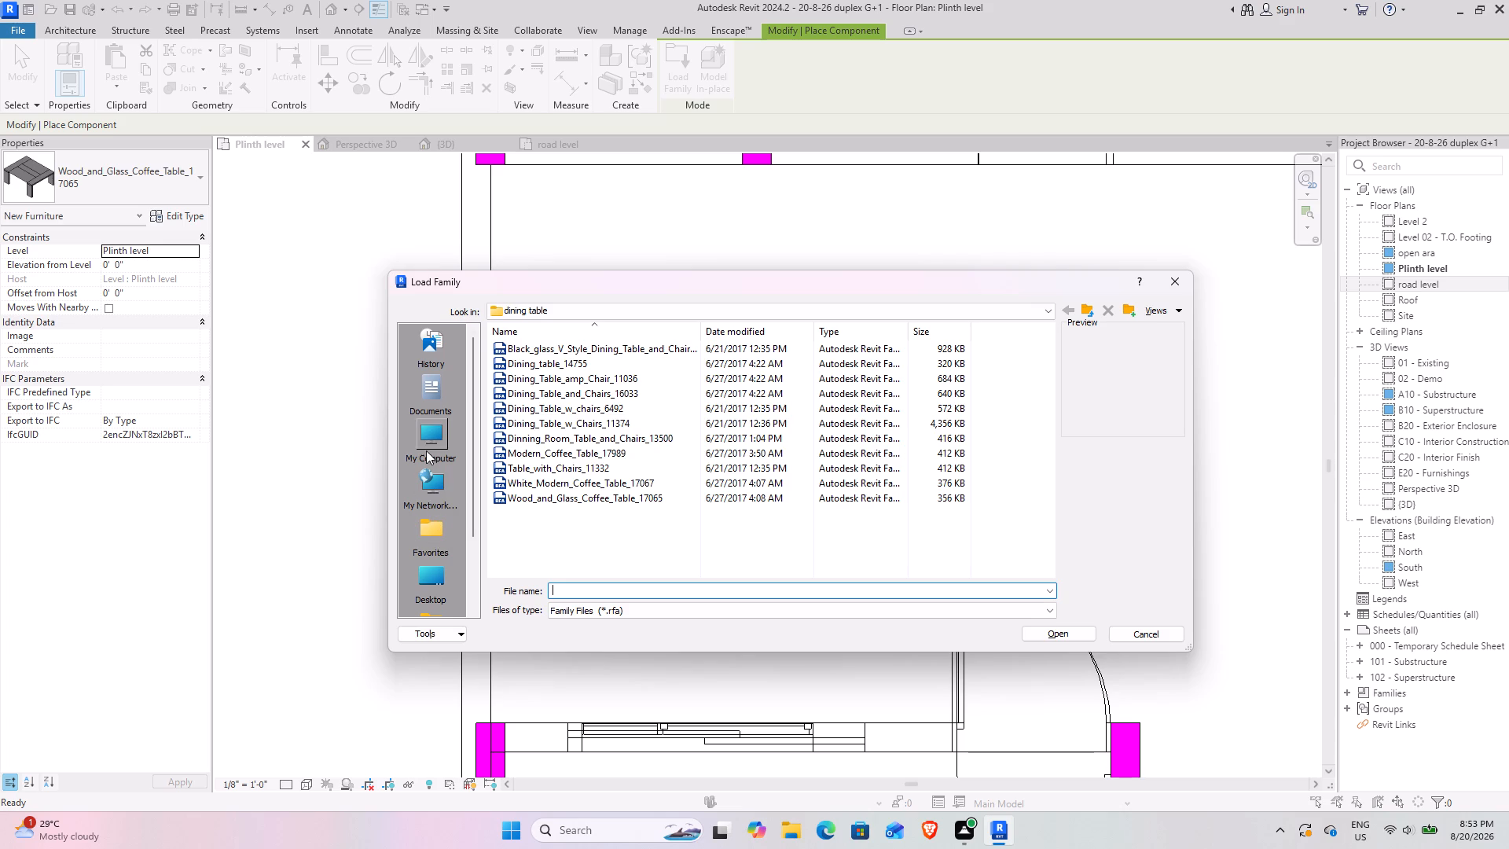
{"action": "double_click", "coordinate": [426, 447]}
{"action": "double_click", "coordinate": [553, 370]}
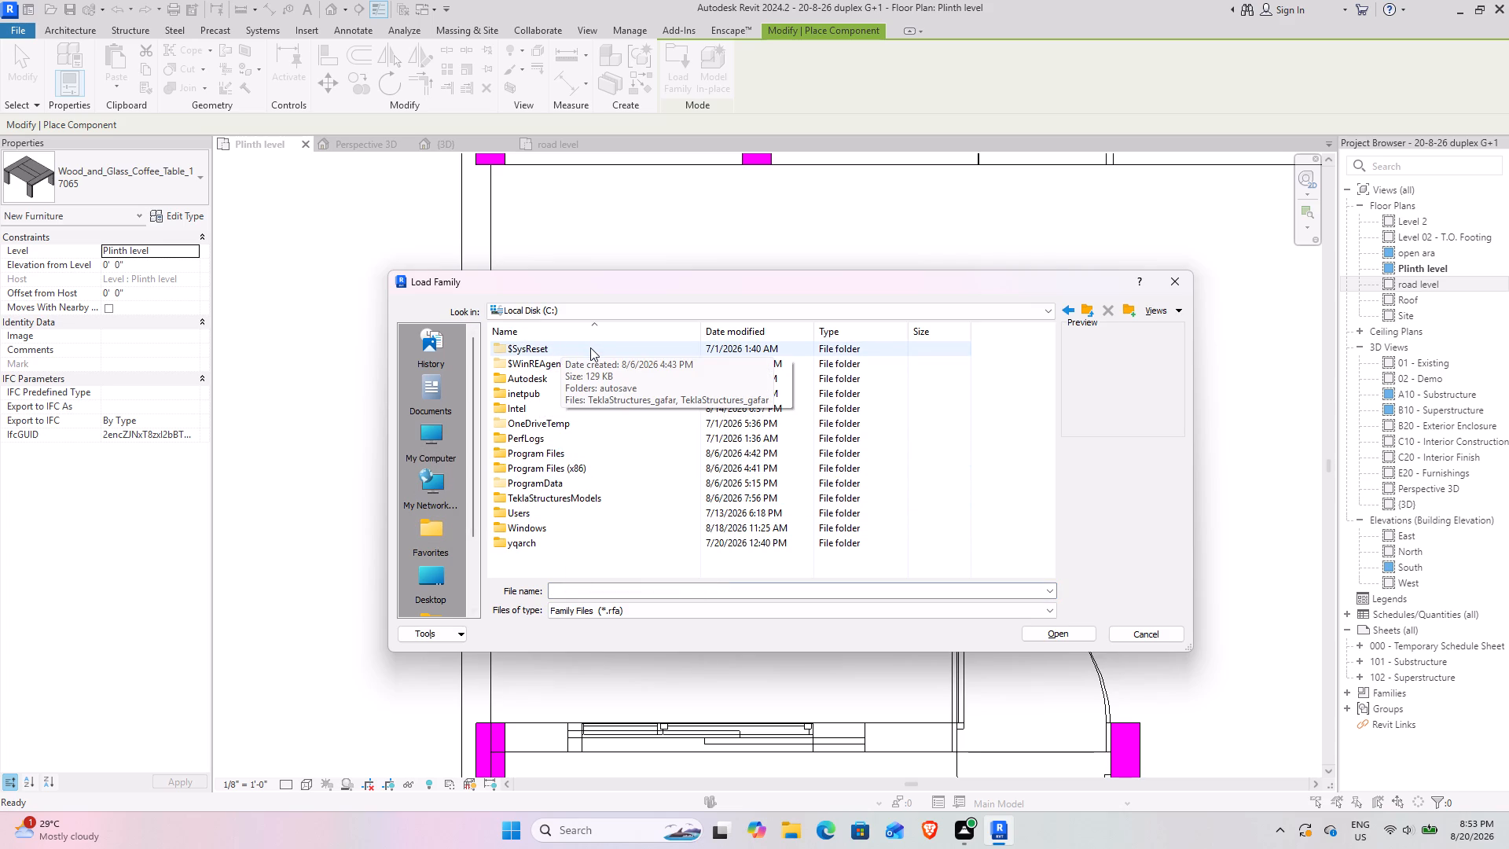
{"action": "double_click", "coordinate": [438, 395]}
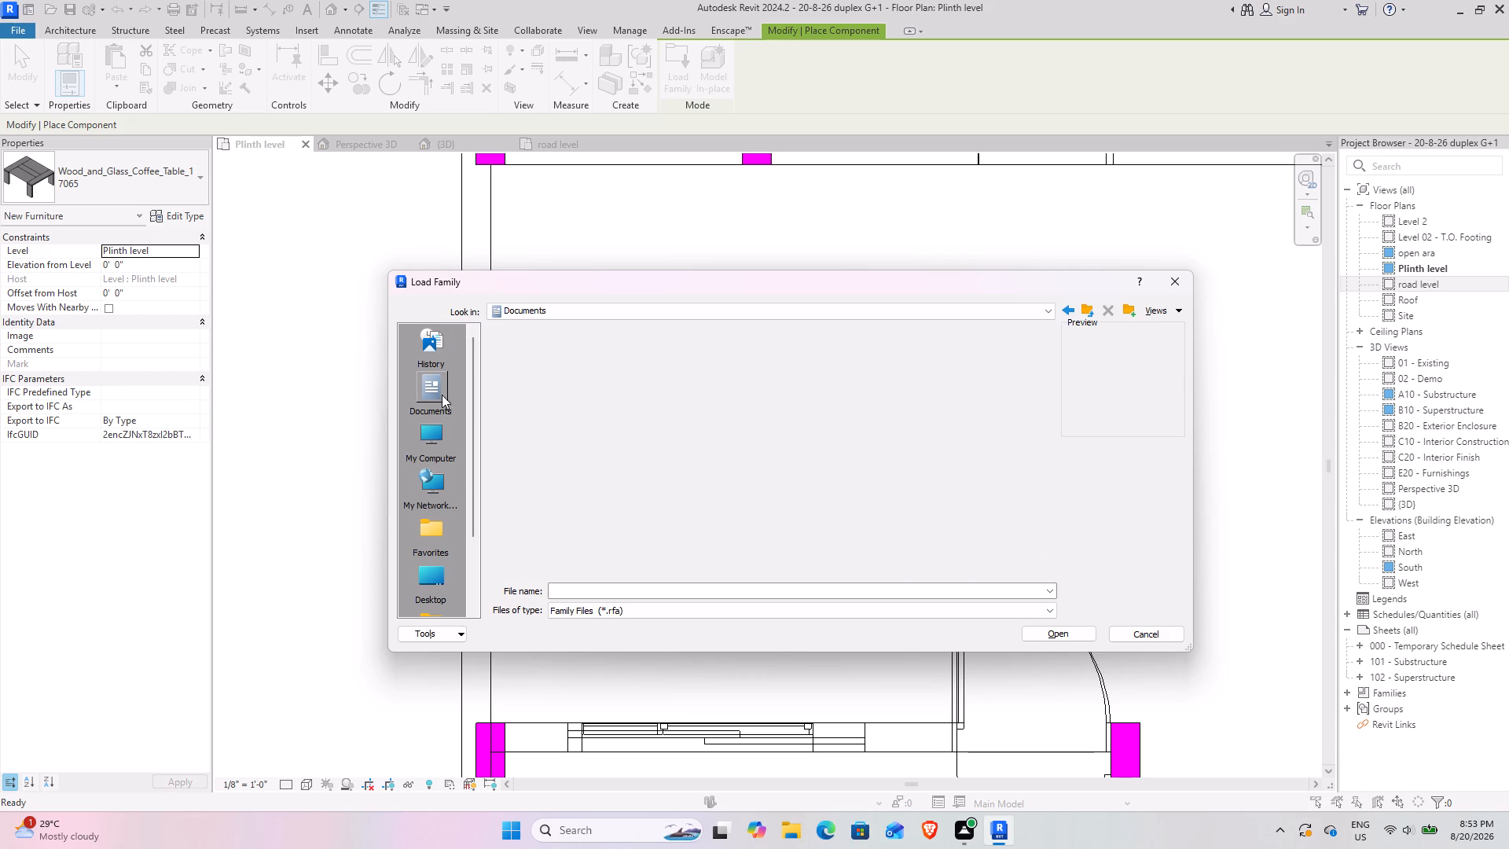
{"action": "double_click", "coordinate": [578, 468]}
Open the cabinet folder, enlarge its thumbnails, and examine the cabinet, kitchen counter and sink families.
{"action": "scroll", "coordinate": [560, 389], "scroll_direction": "down", "scroll_amount": 2}
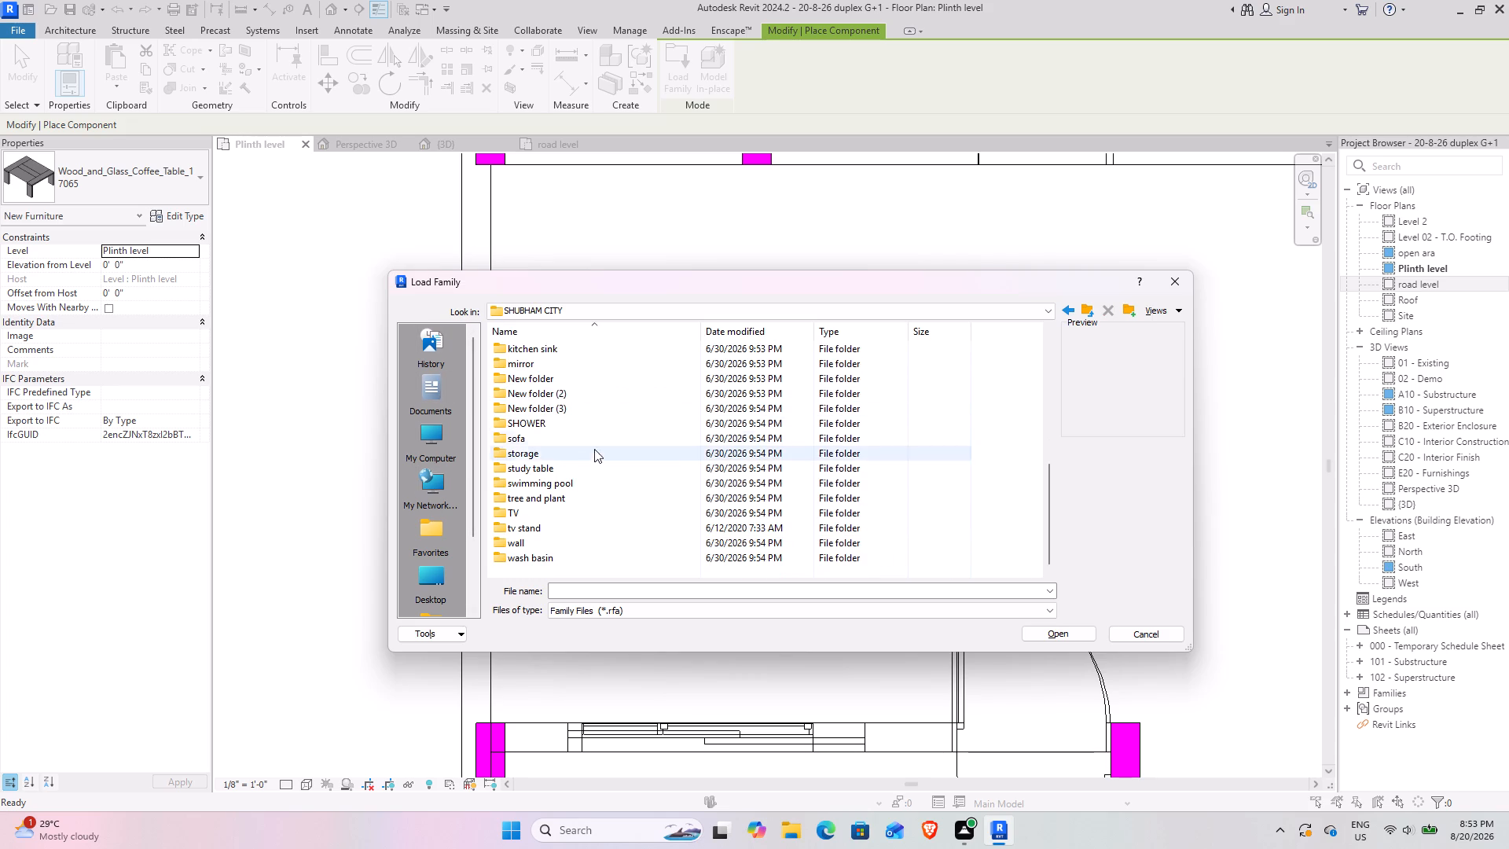
{"action": "scroll", "coordinate": [560, 413], "scroll_direction": "up", "scroll_amount": 5}
{"action": "double_click", "coordinate": [553, 383]}
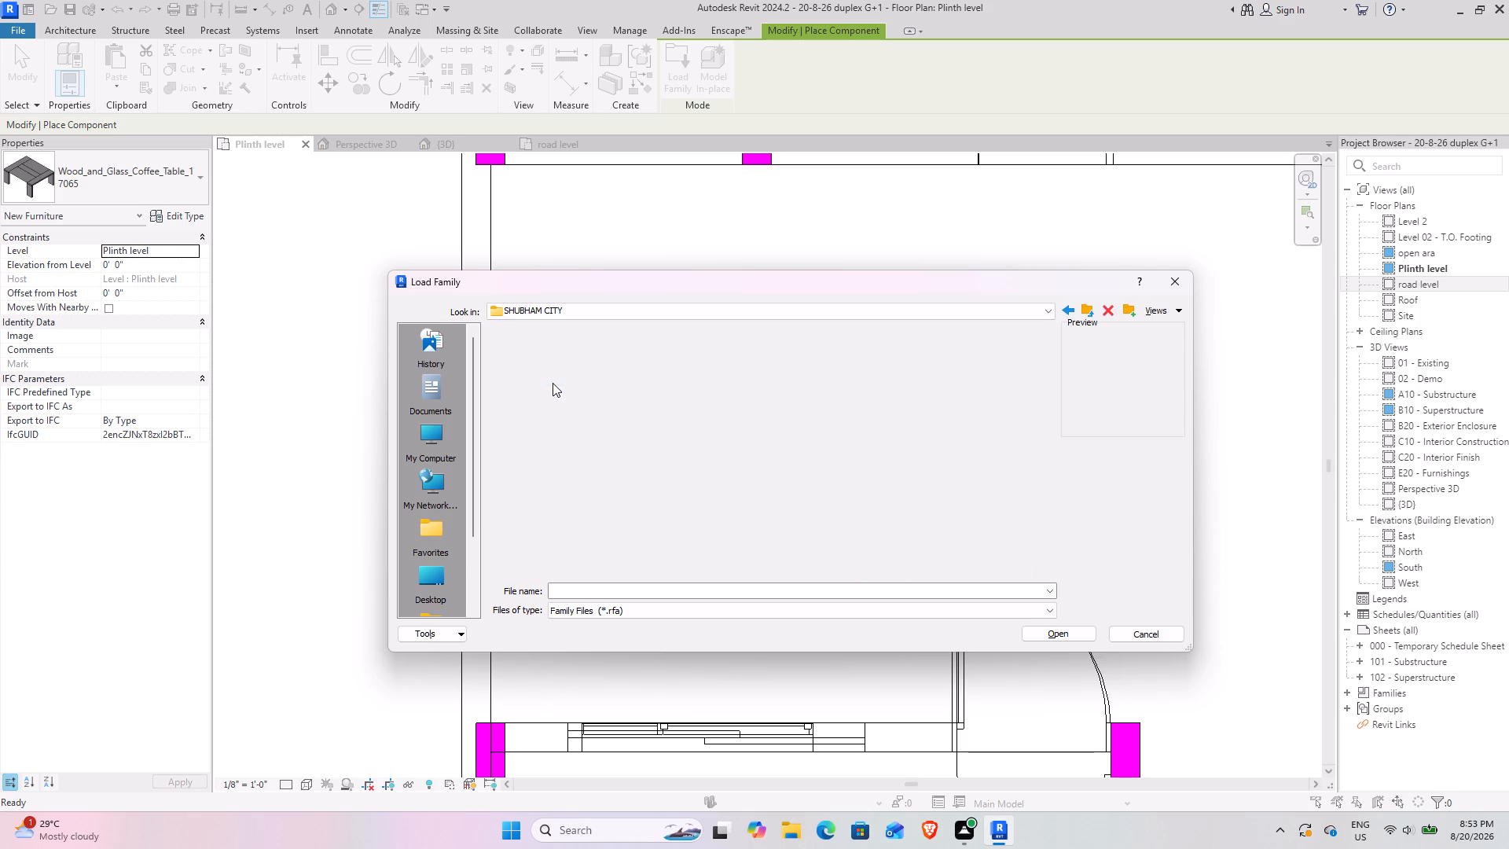
{"action": "scroll", "coordinate": [745, 391], "scroll_direction": "up", "scroll_amount": 4, "text": "ctrl"}
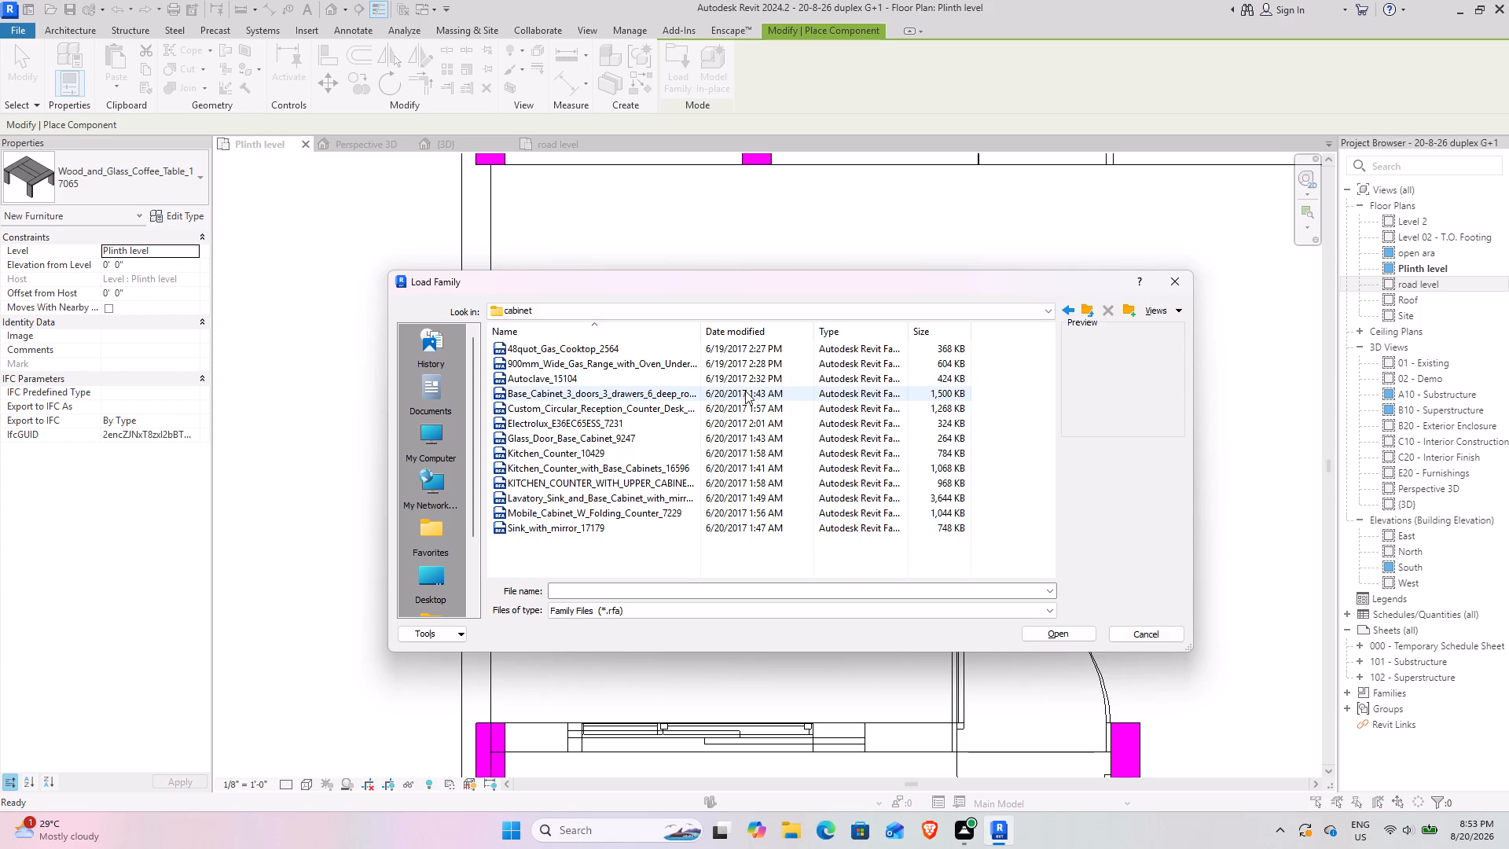
{"action": "scroll", "coordinate": [745, 391], "scroll_direction": "up", "scroll_amount": 9, "text": "ctrl"}
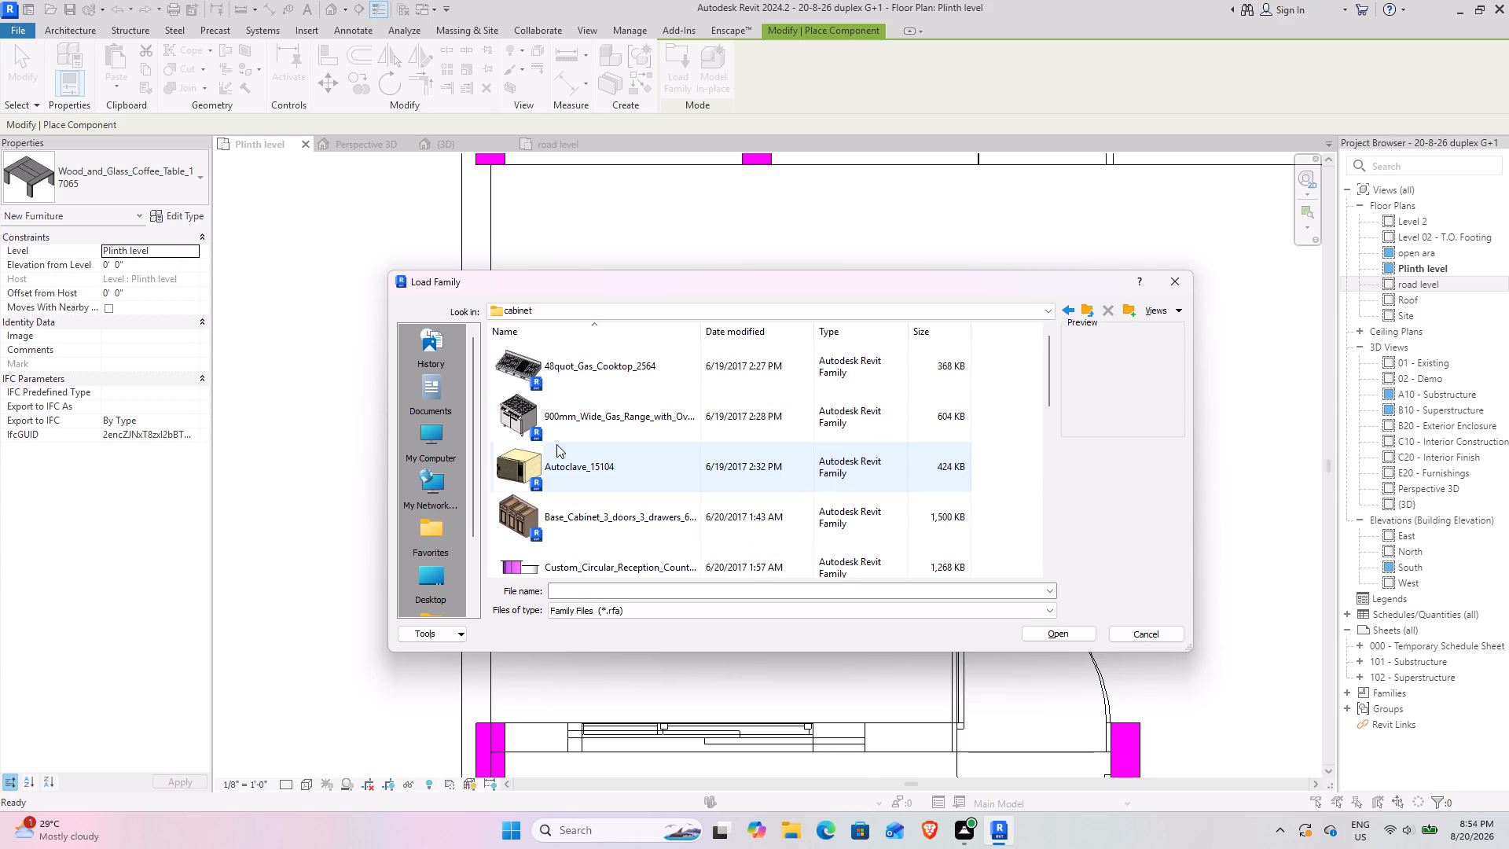
{"action": "scroll", "coordinate": [560, 439], "scroll_direction": "down", "scroll_amount": 2}
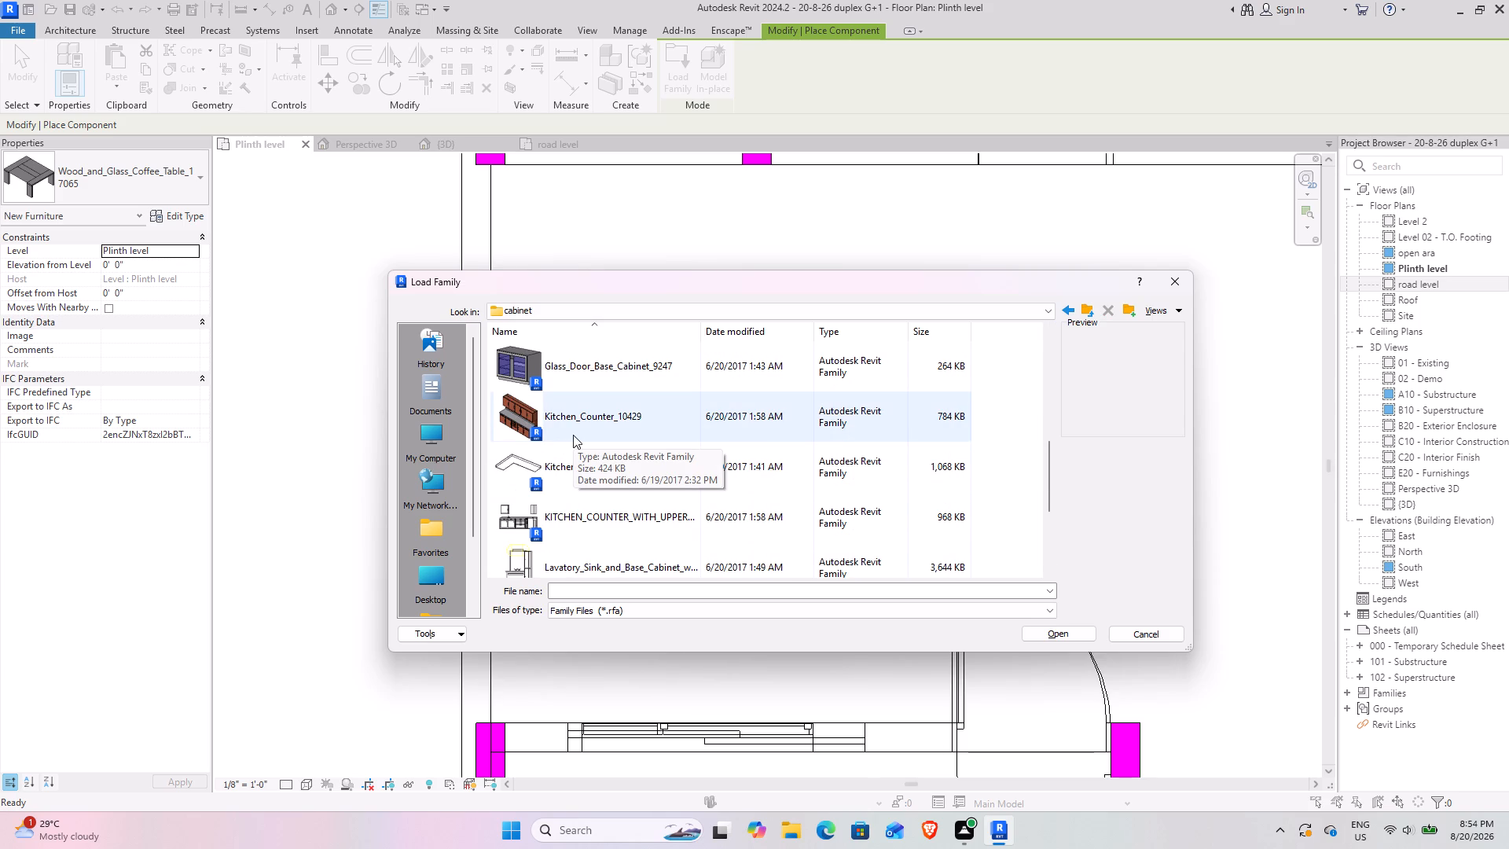
{"action": "scroll", "coordinate": [574, 435], "scroll_direction": "down", "scroll_amount": 1}
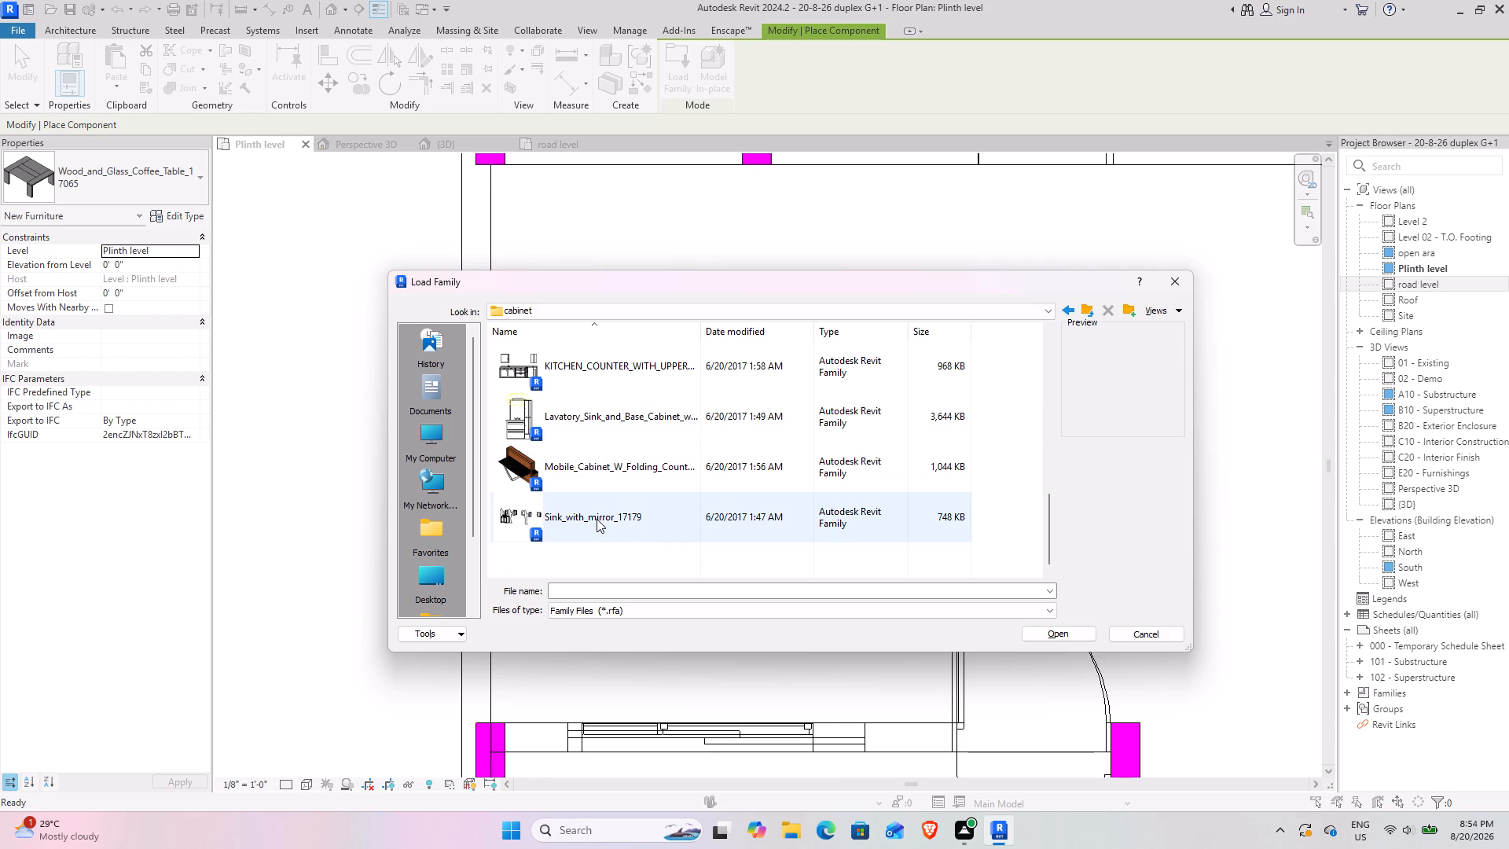
{"action": "scroll", "coordinate": [594, 499], "scroll_direction": "up", "scroll_amount": 10, "text": "ctrl"}
{"action": "scroll", "coordinate": [594, 499], "scroll_direction": "down", "scroll_amount": 6}
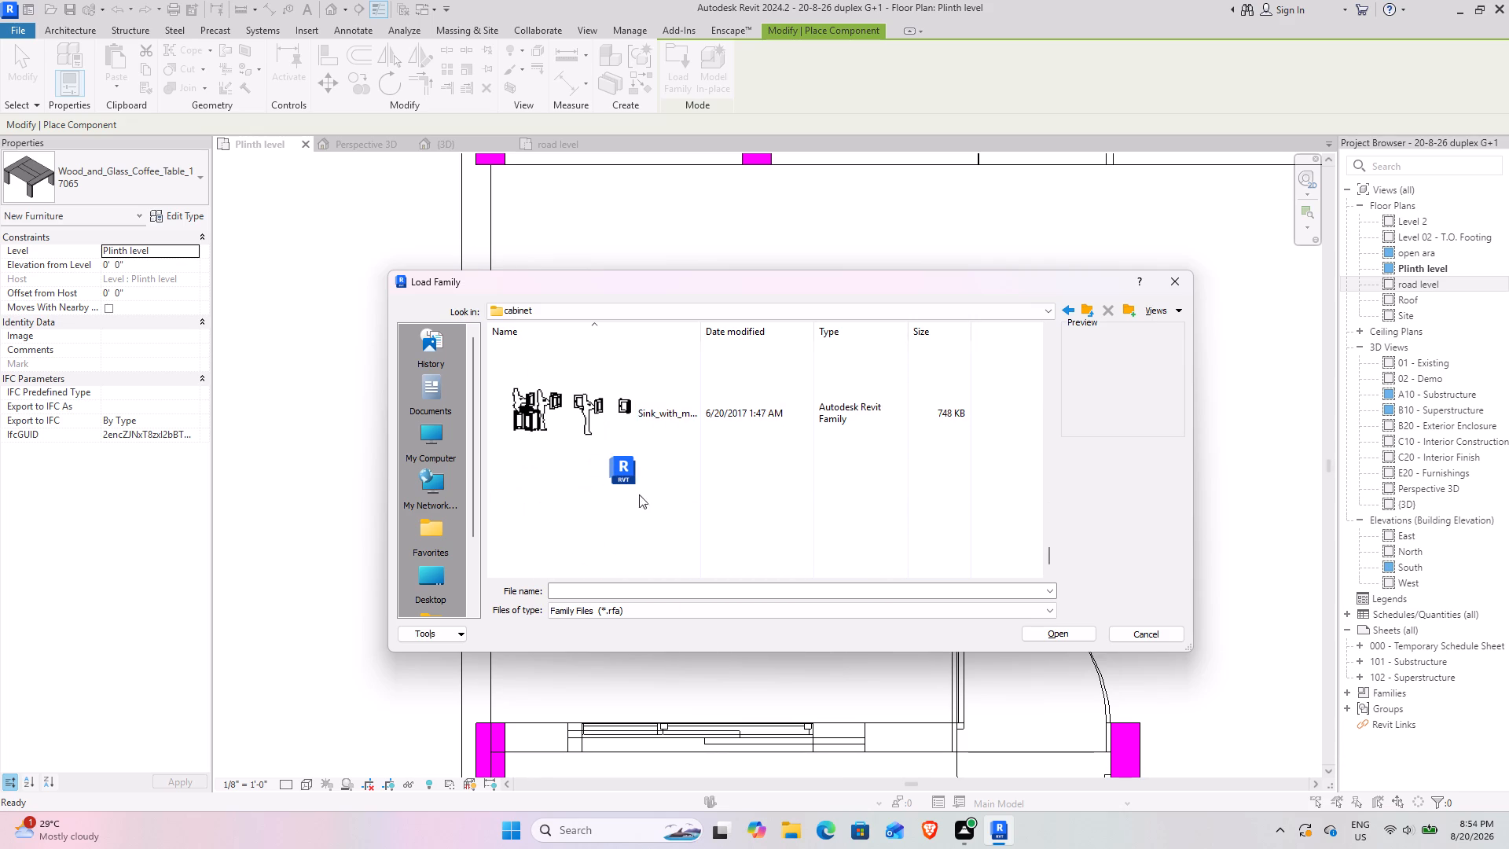
Return to the SHUBHAM CITY folder and look over the families in its coffee table folder.
{"action": "left_click", "coordinate": [1085, 314]}
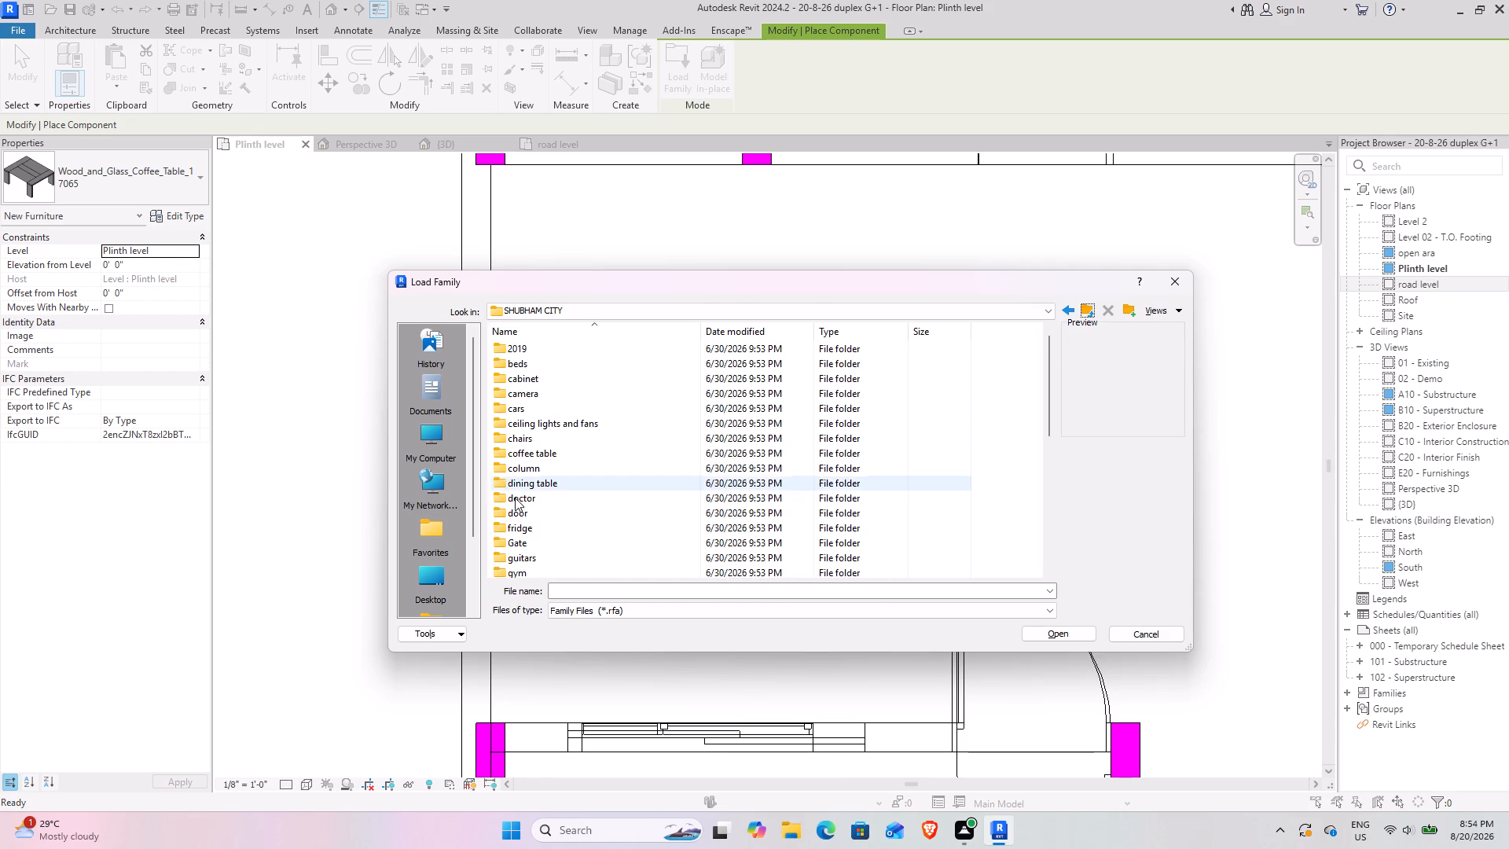
{"action": "double_click", "coordinate": [543, 453]}
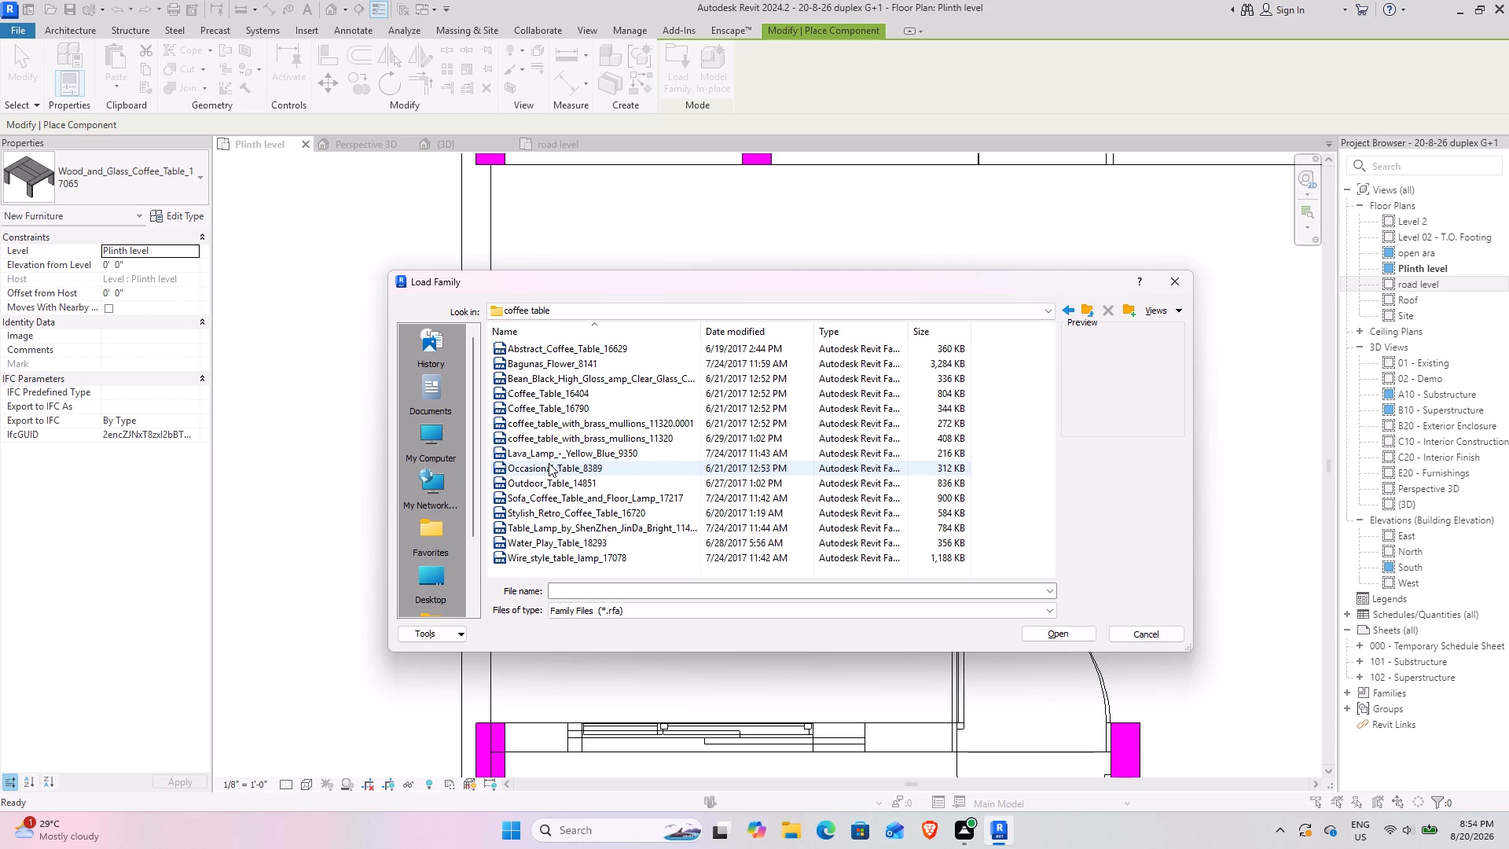
Go back to the SHUBHAM CITY folder, open its sofa folder, and enlarge the family thumbnails.
{"action": "left_click", "coordinate": [1091, 314]}
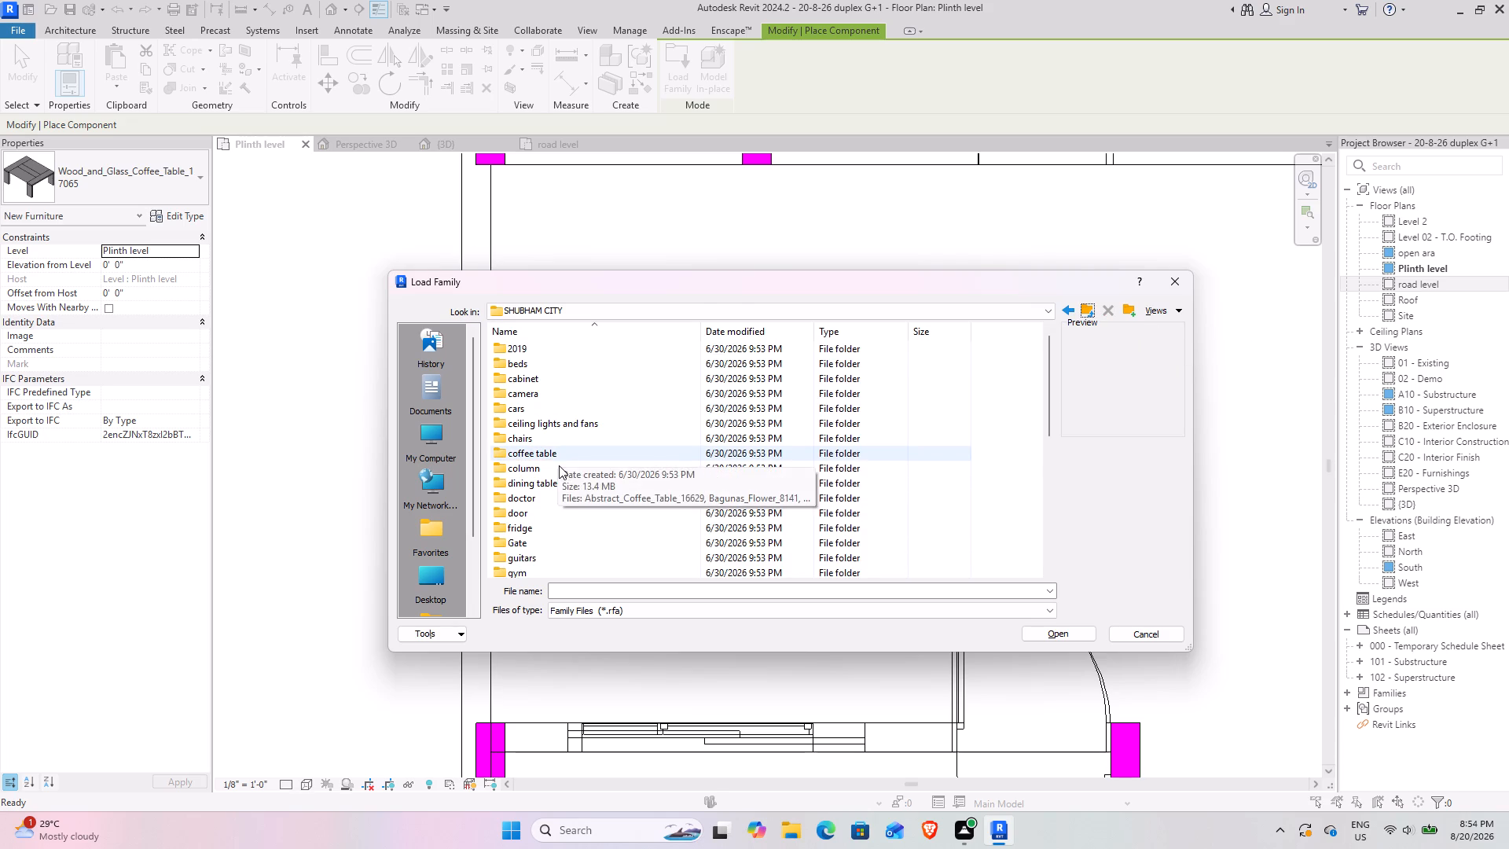
{"action": "scroll", "coordinate": [559, 466], "scroll_direction": "down", "scroll_amount": 2}
{"action": "double_click", "coordinate": [554, 436]}
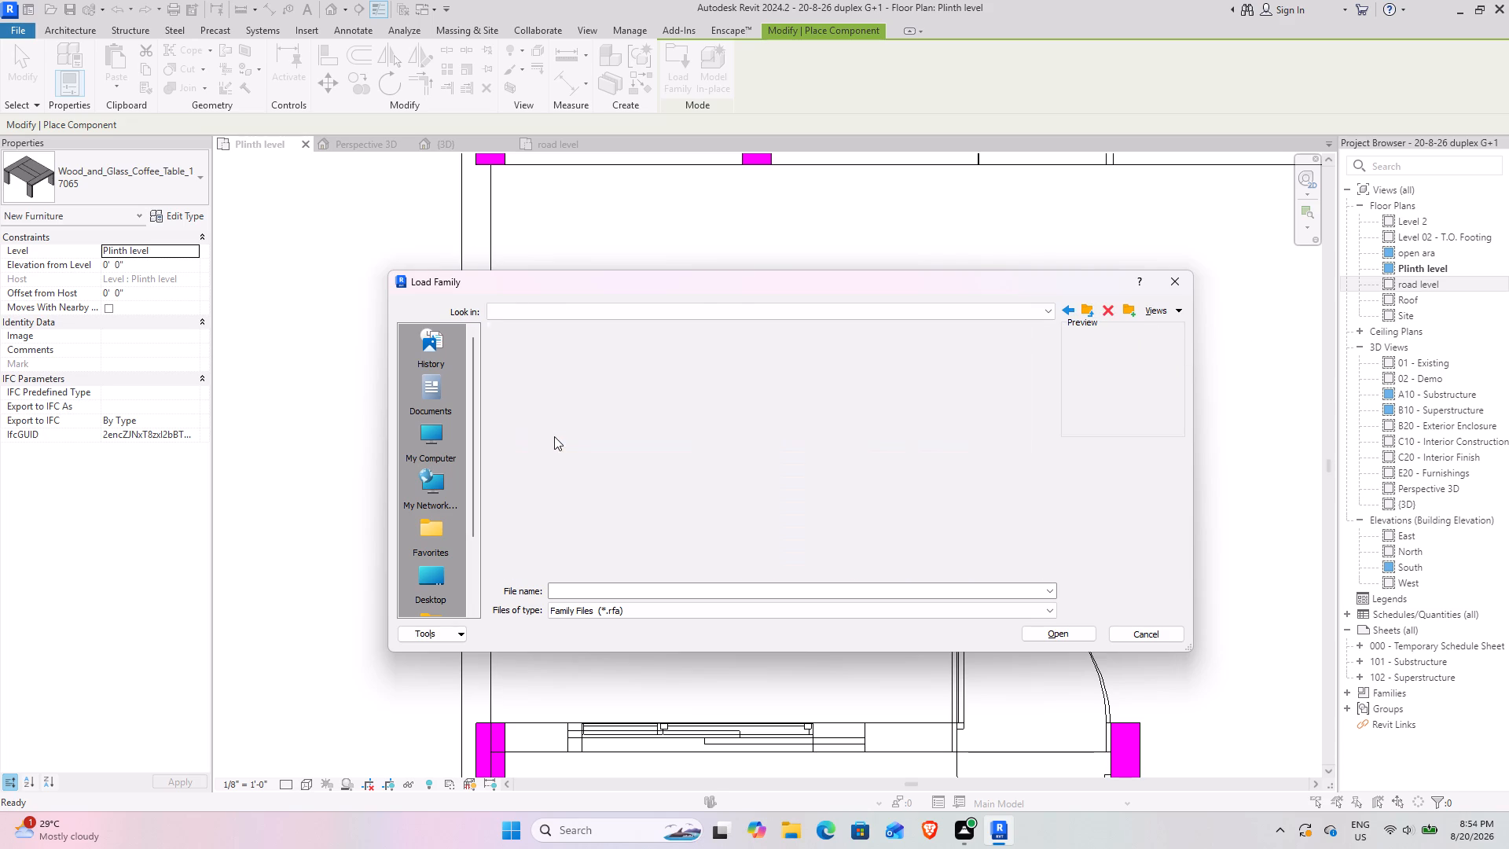
{"action": "scroll", "coordinate": [604, 421], "scroll_direction": "up", "scroll_amount": 2, "text": "ctrl"}
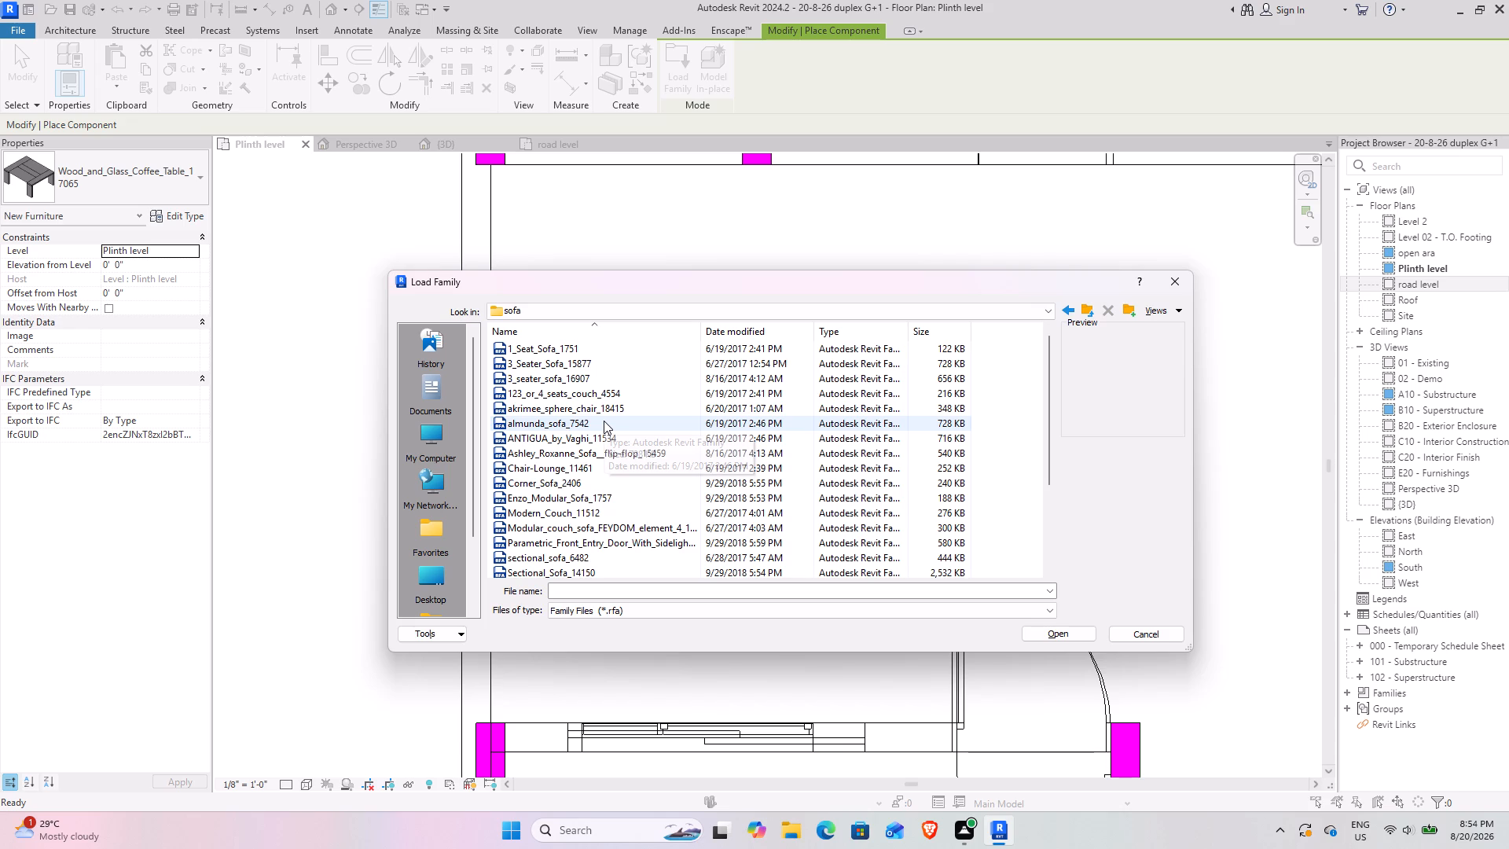
{"action": "scroll", "coordinate": [604, 421], "scroll_direction": "up", "scroll_amount": 13, "text": "ctrl"}
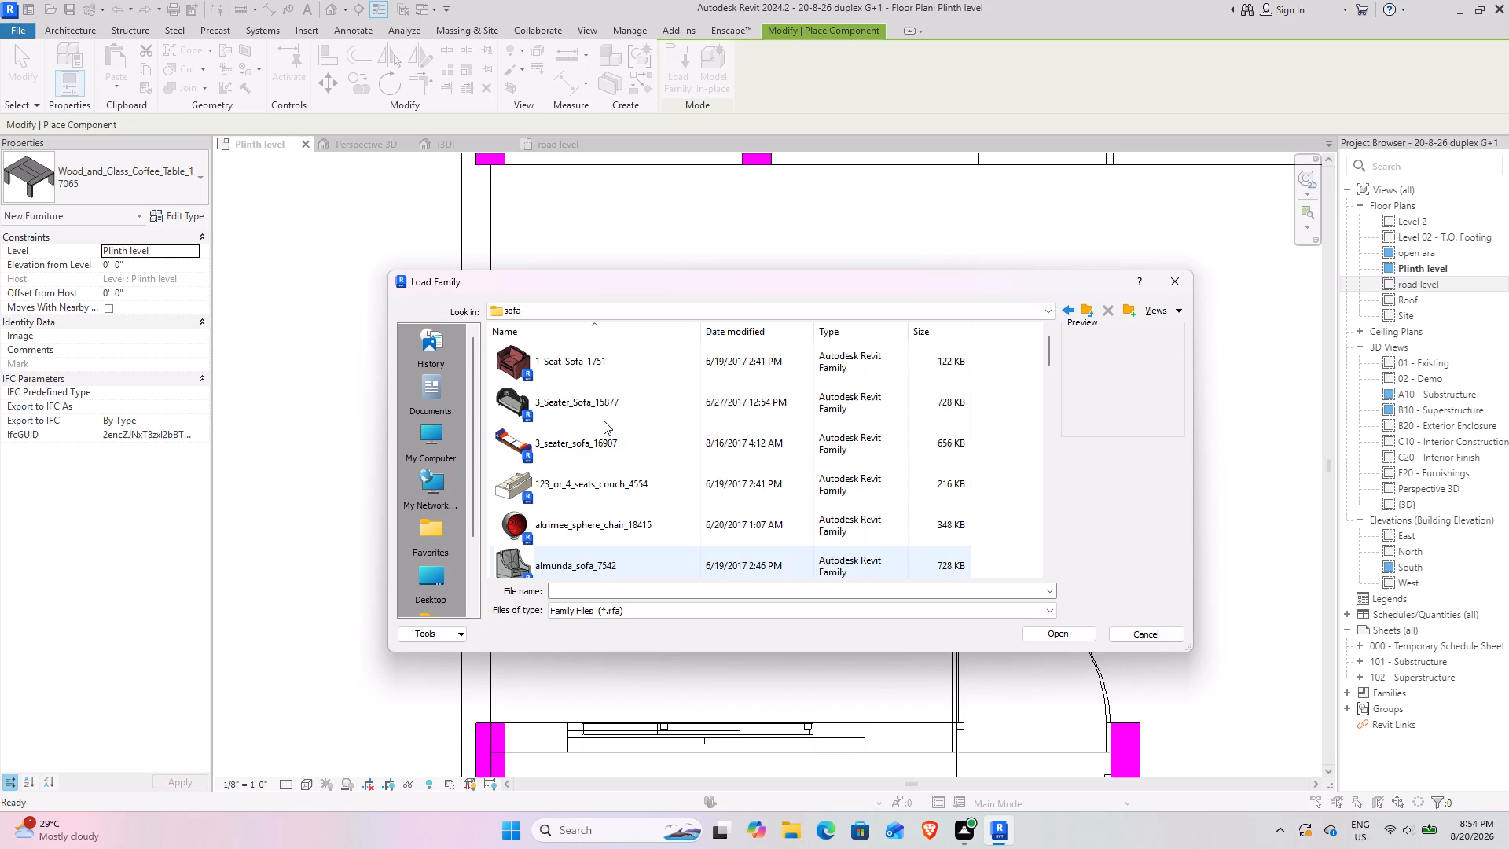
Look through the sofa families and load Sectional_Sofa_14150 for placement.
{"action": "scroll", "coordinate": [604, 421], "scroll_direction": "down", "scroll_amount": 4}
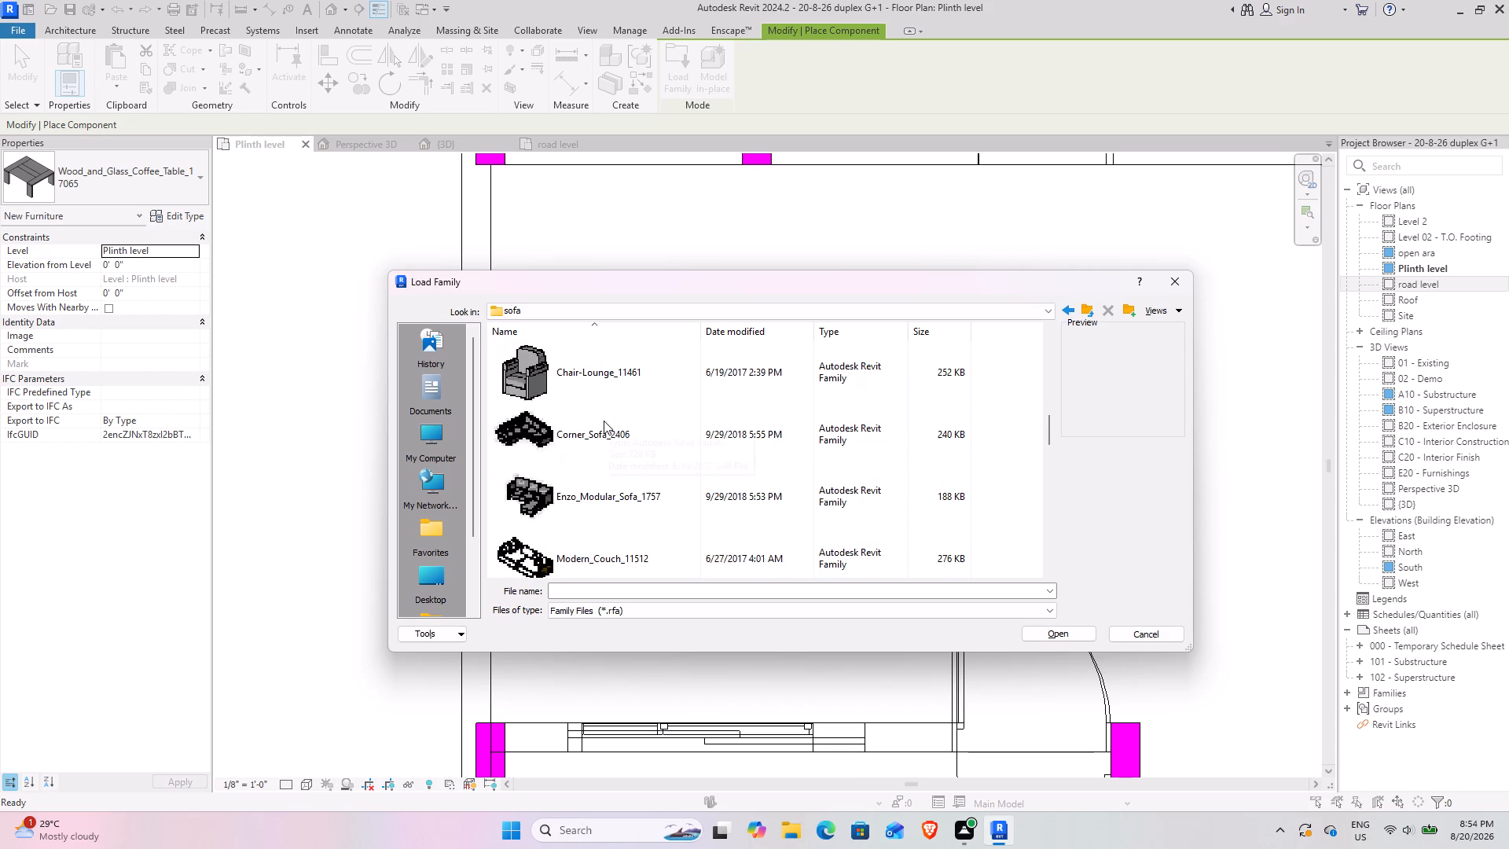
{"action": "scroll", "coordinate": [604, 421], "scroll_direction": "down", "scroll_amount": 3}
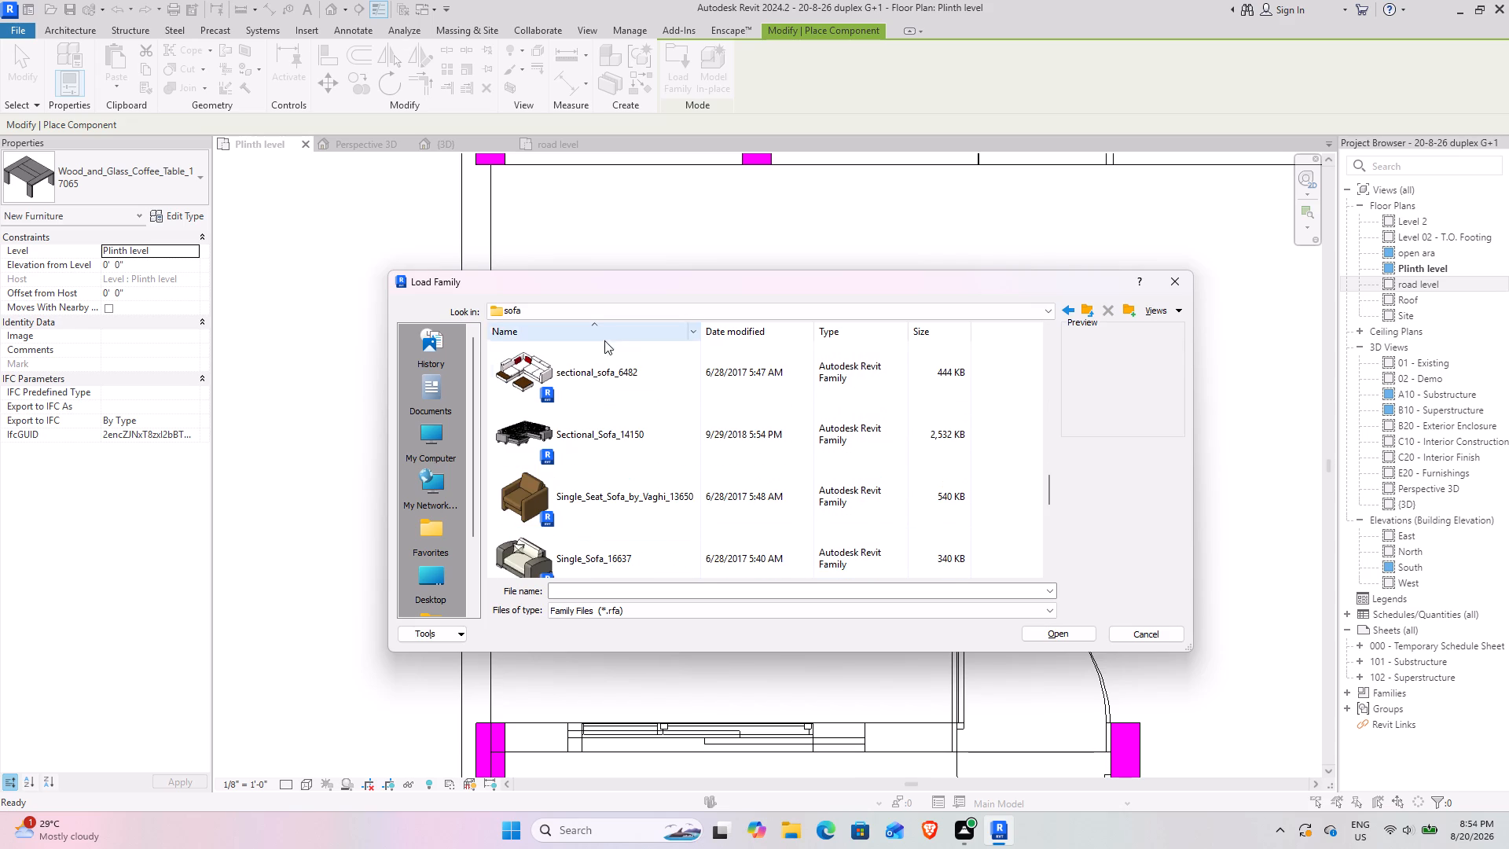
{"action": "scroll", "coordinate": [585, 436], "scroll_direction": "down", "scroll_amount": 1}
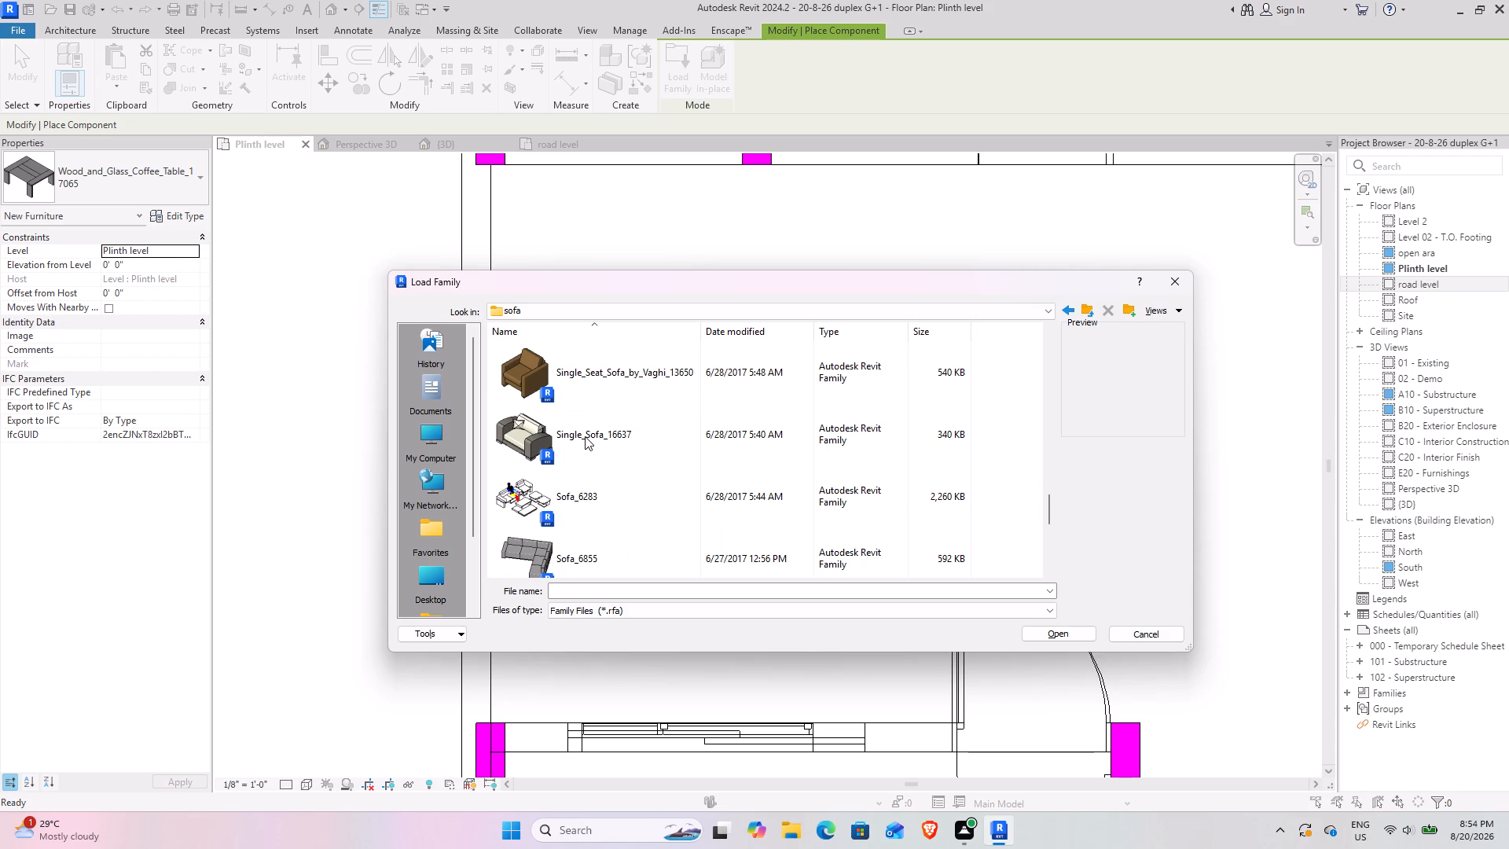
{"action": "scroll", "coordinate": [585, 445], "scroll_direction": "down", "scroll_amount": 2}
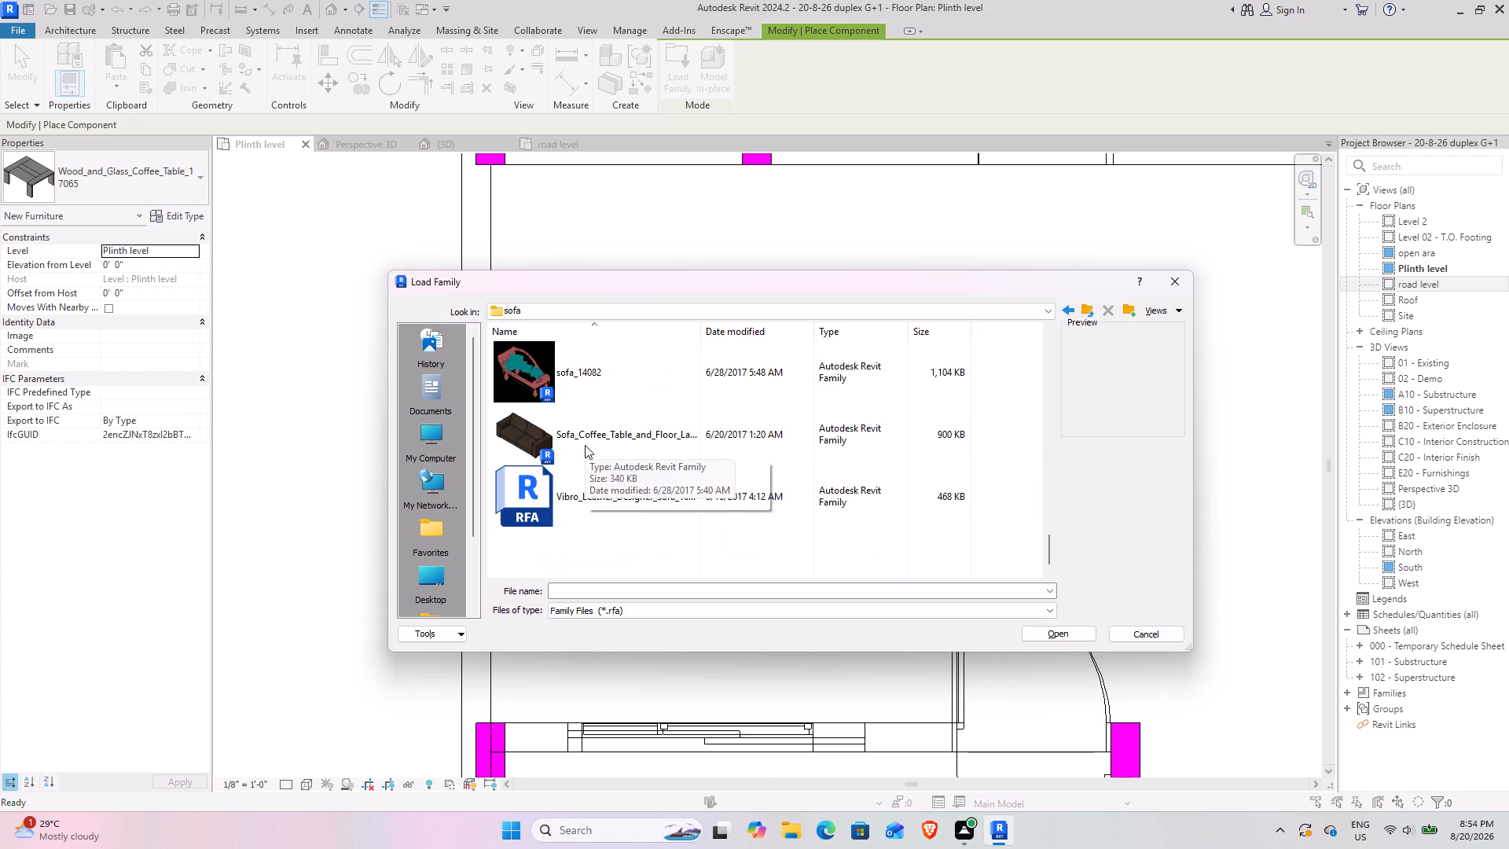
{"action": "scroll", "coordinate": [585, 445], "scroll_direction": "down", "scroll_amount": 1}
{"action": "scroll", "coordinate": [585, 445], "scroll_direction": "up", "scroll_amount": 3}
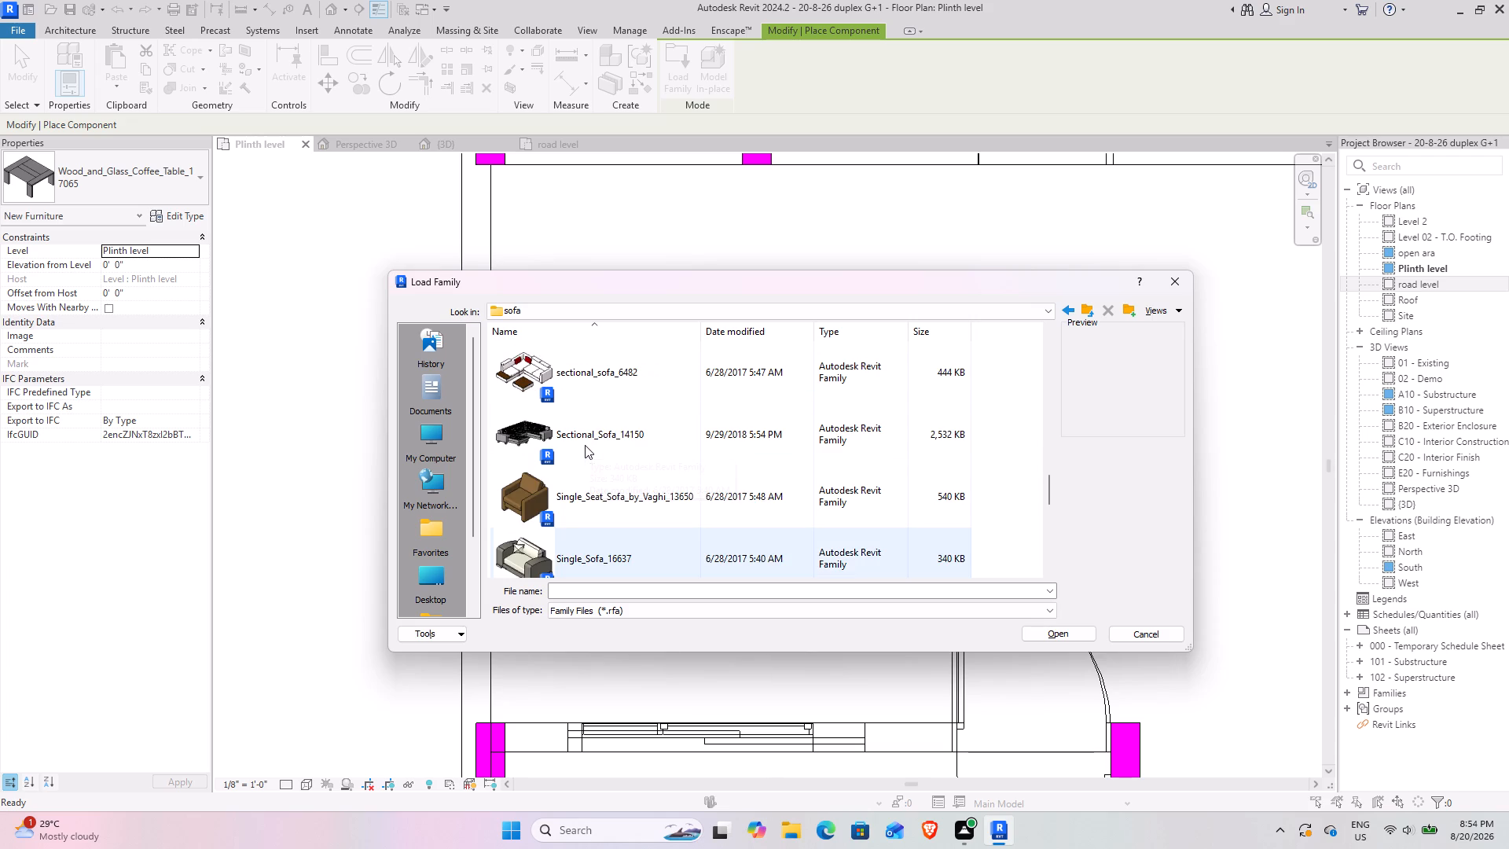
{"action": "left_click", "coordinate": [598, 445]}
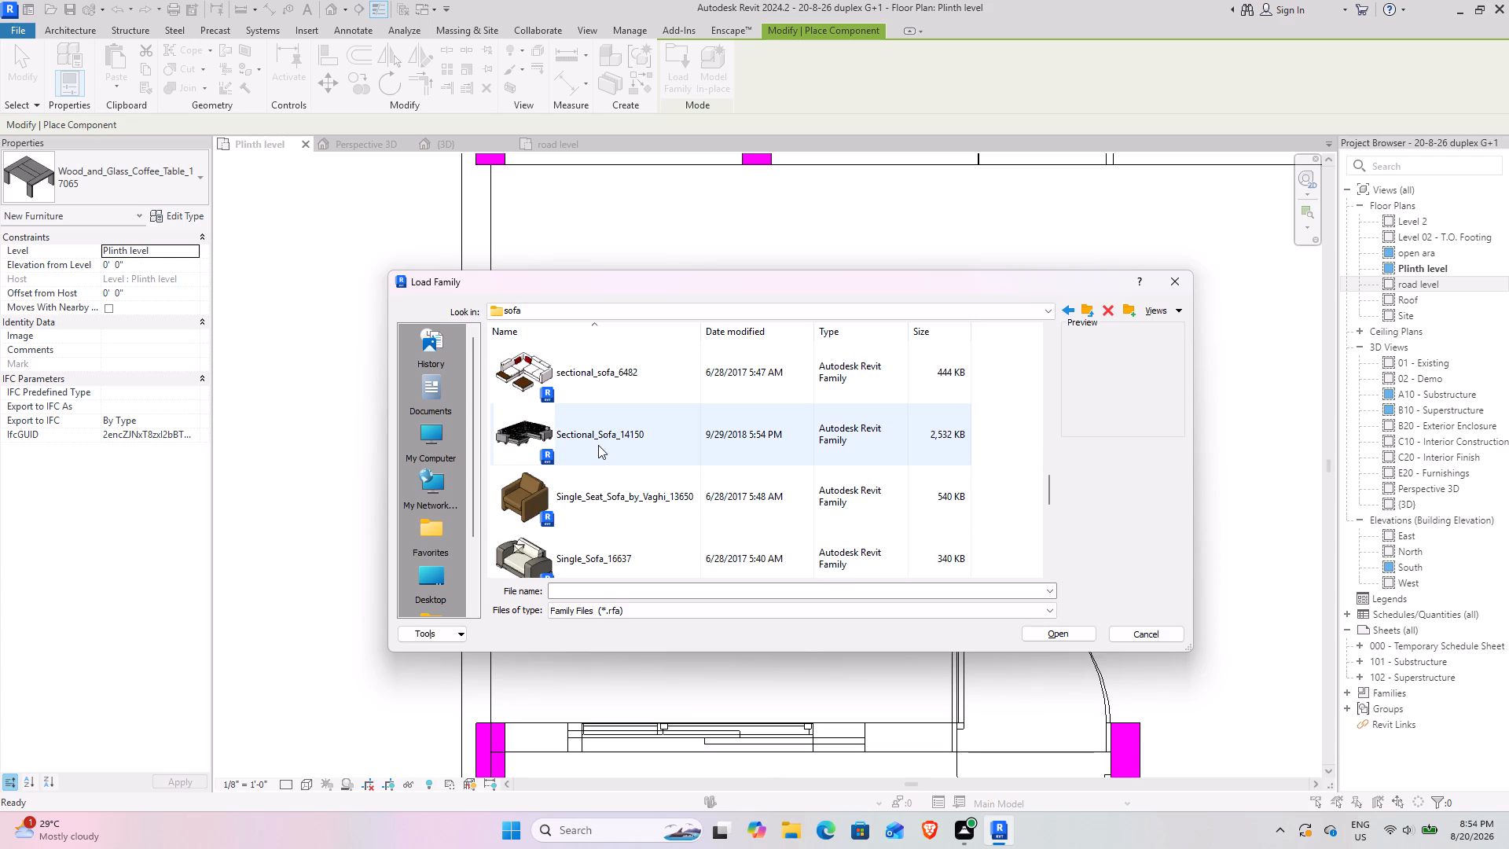
{"action": "left_click", "coordinate": [1067, 637]}
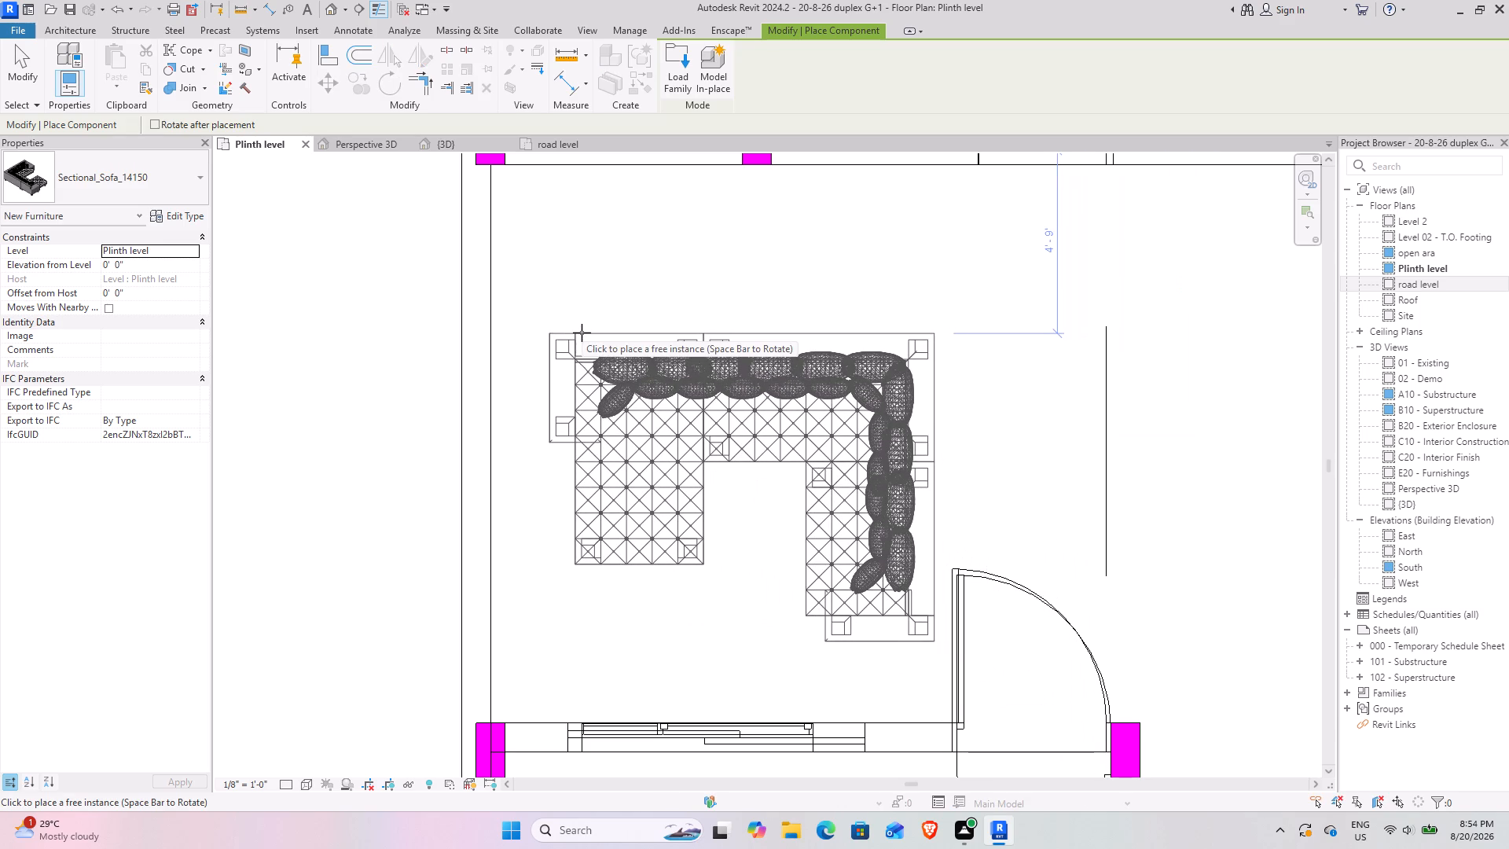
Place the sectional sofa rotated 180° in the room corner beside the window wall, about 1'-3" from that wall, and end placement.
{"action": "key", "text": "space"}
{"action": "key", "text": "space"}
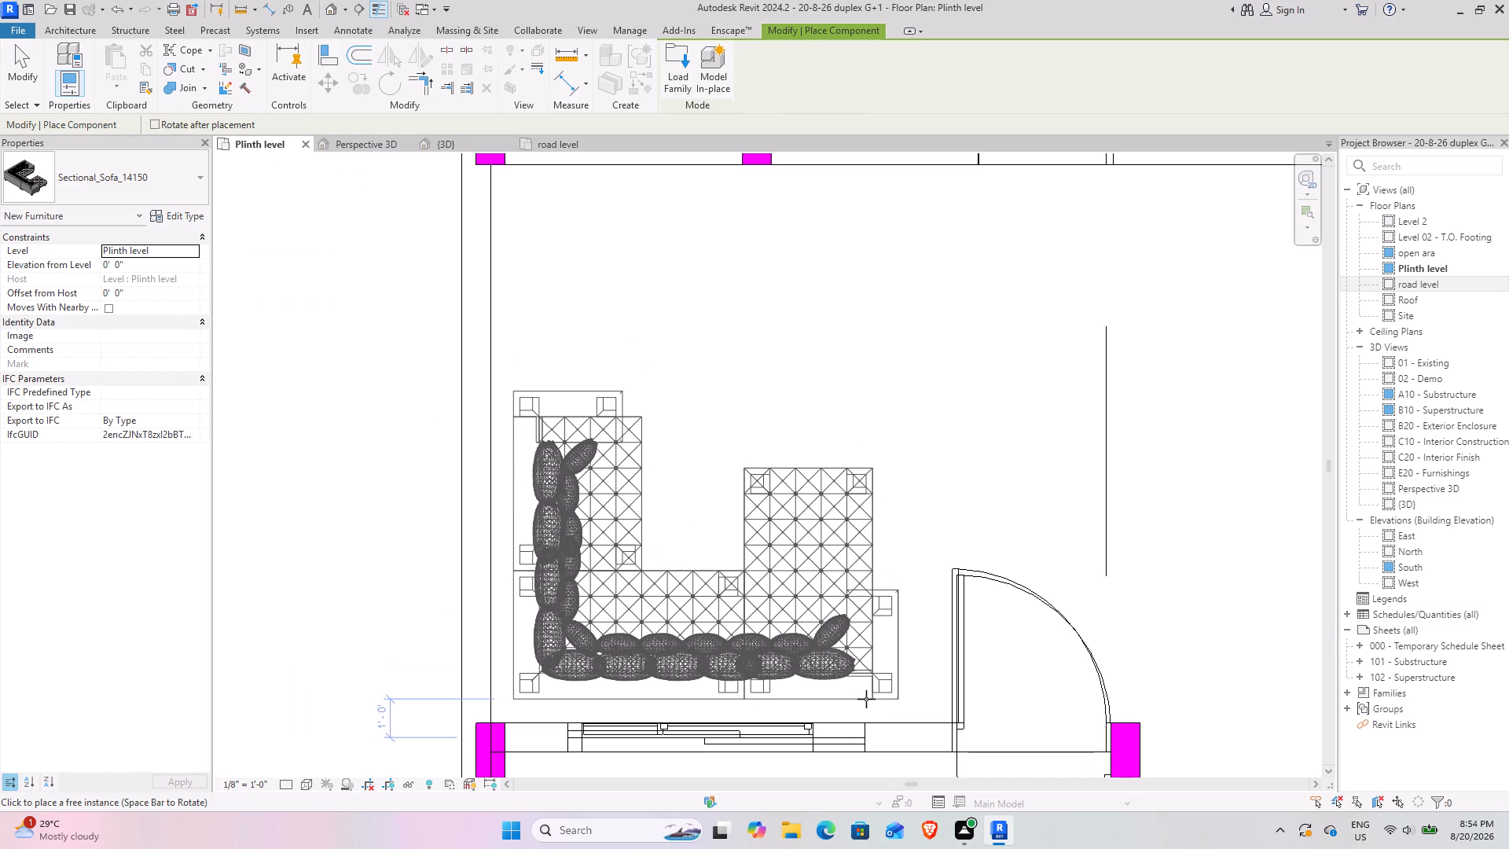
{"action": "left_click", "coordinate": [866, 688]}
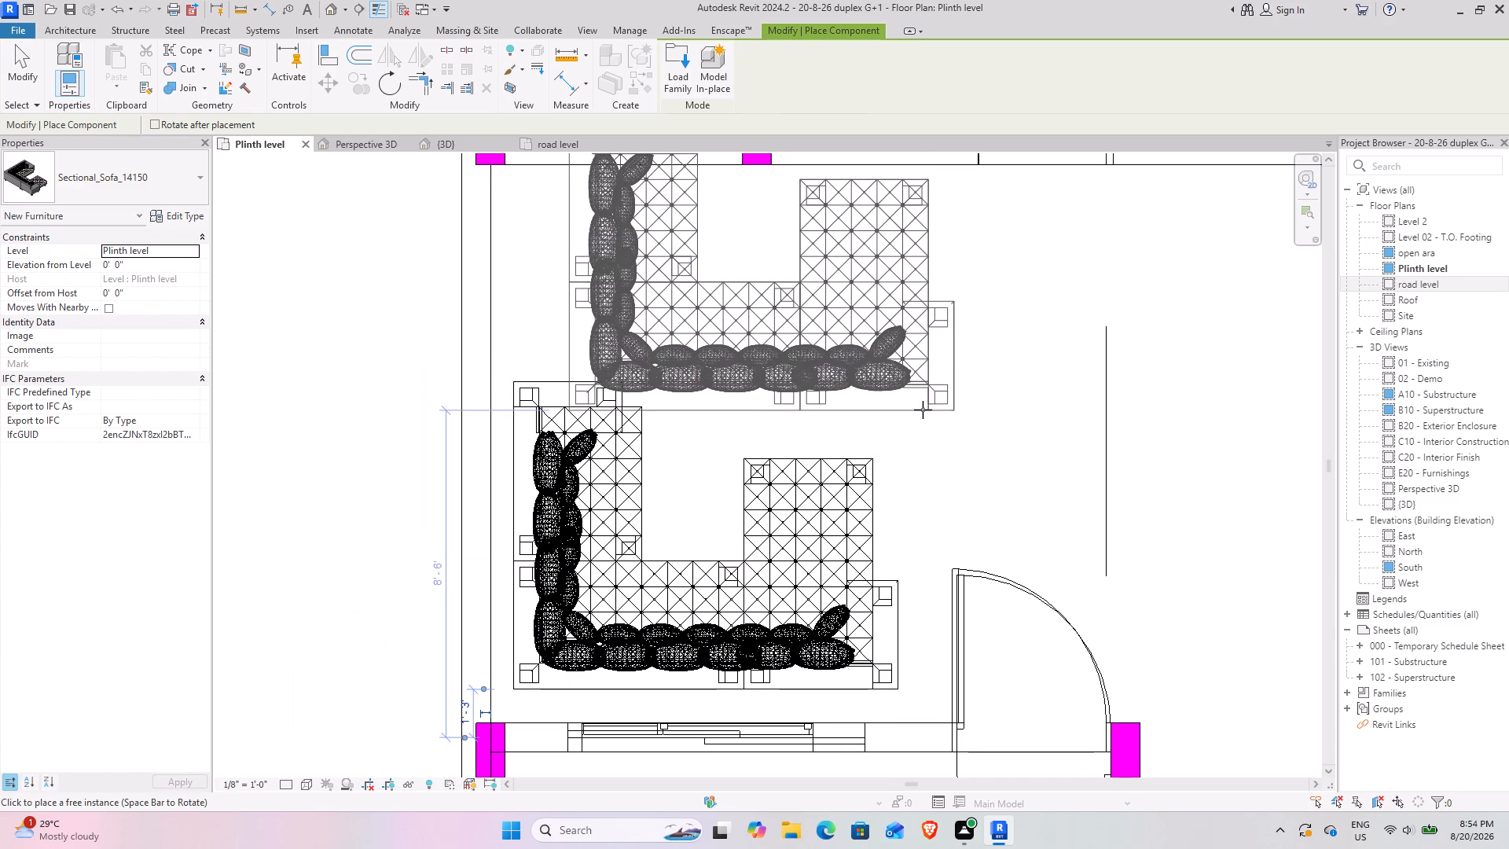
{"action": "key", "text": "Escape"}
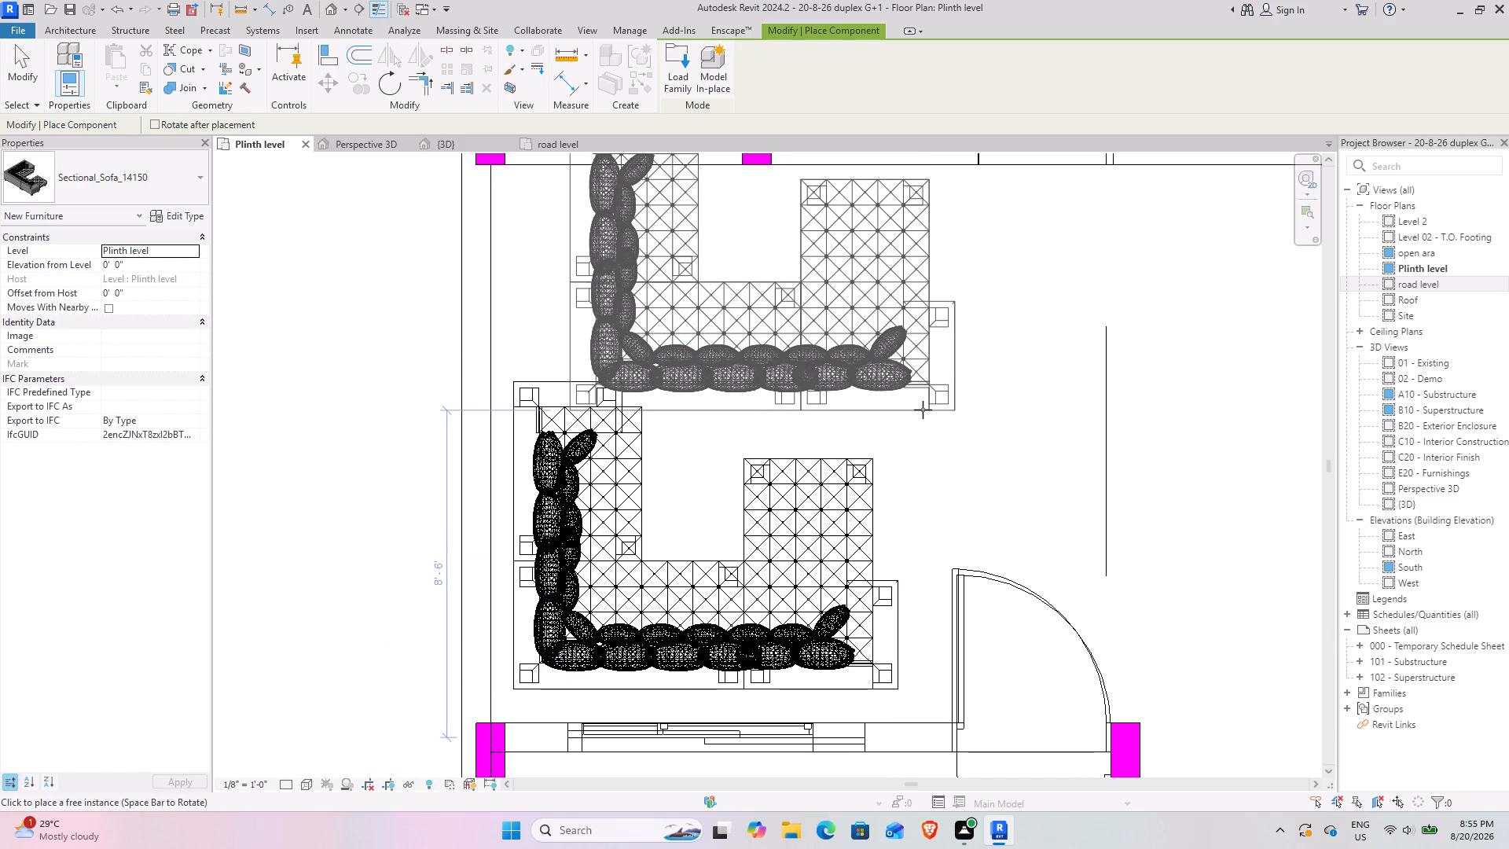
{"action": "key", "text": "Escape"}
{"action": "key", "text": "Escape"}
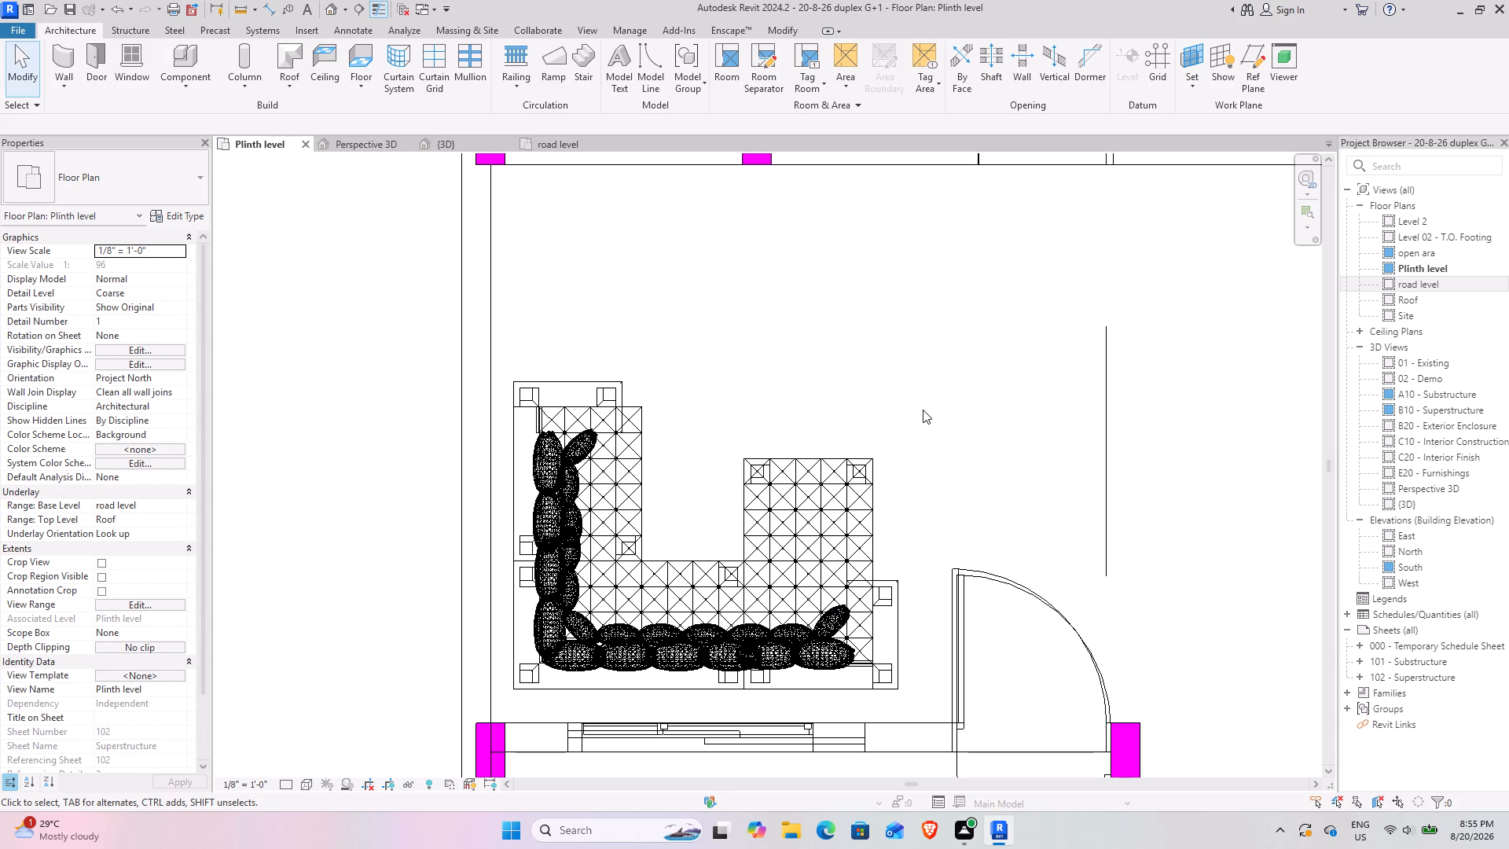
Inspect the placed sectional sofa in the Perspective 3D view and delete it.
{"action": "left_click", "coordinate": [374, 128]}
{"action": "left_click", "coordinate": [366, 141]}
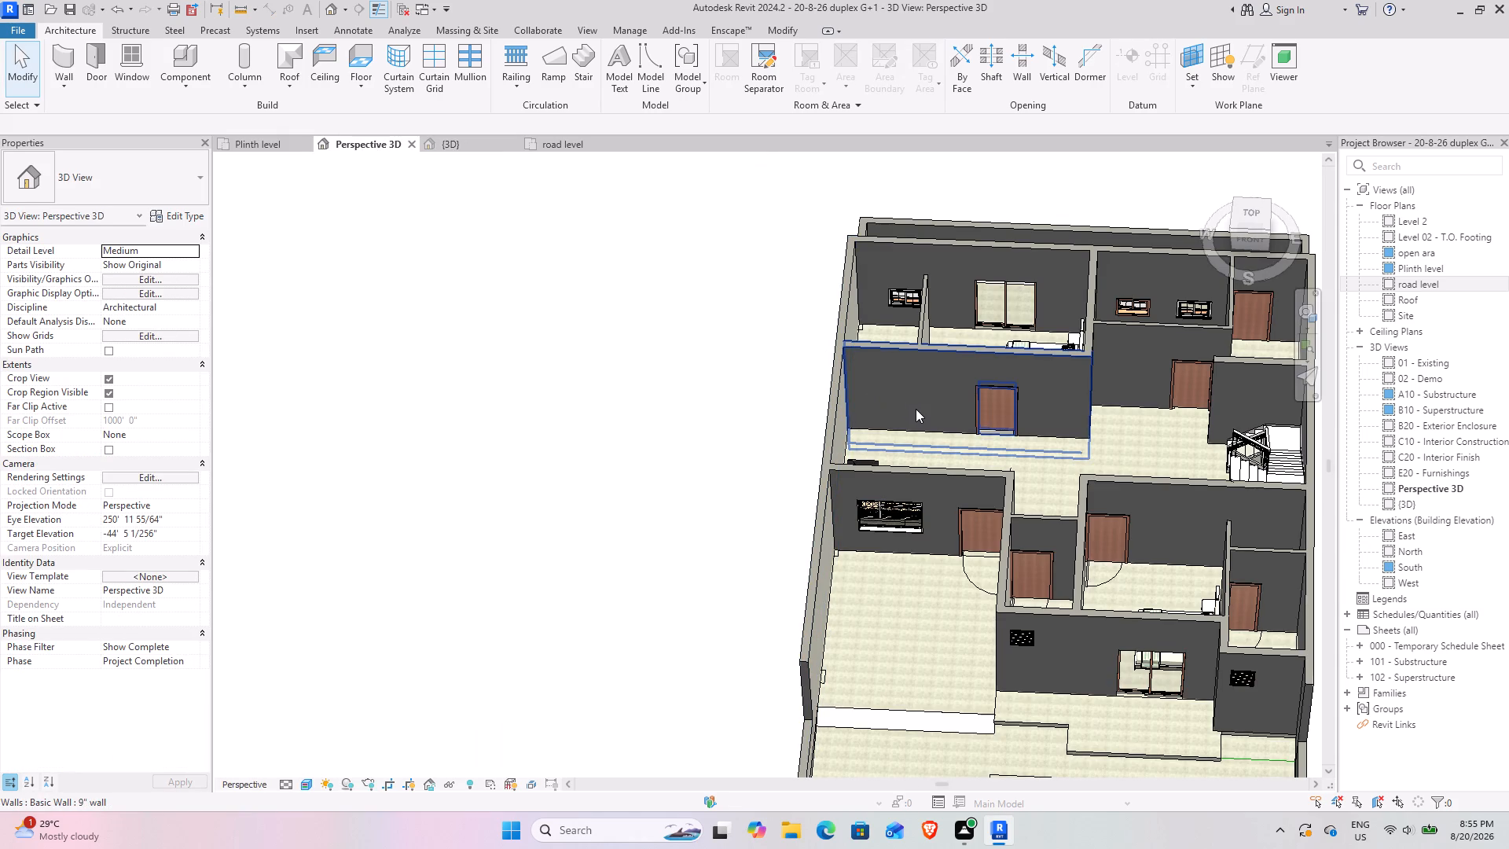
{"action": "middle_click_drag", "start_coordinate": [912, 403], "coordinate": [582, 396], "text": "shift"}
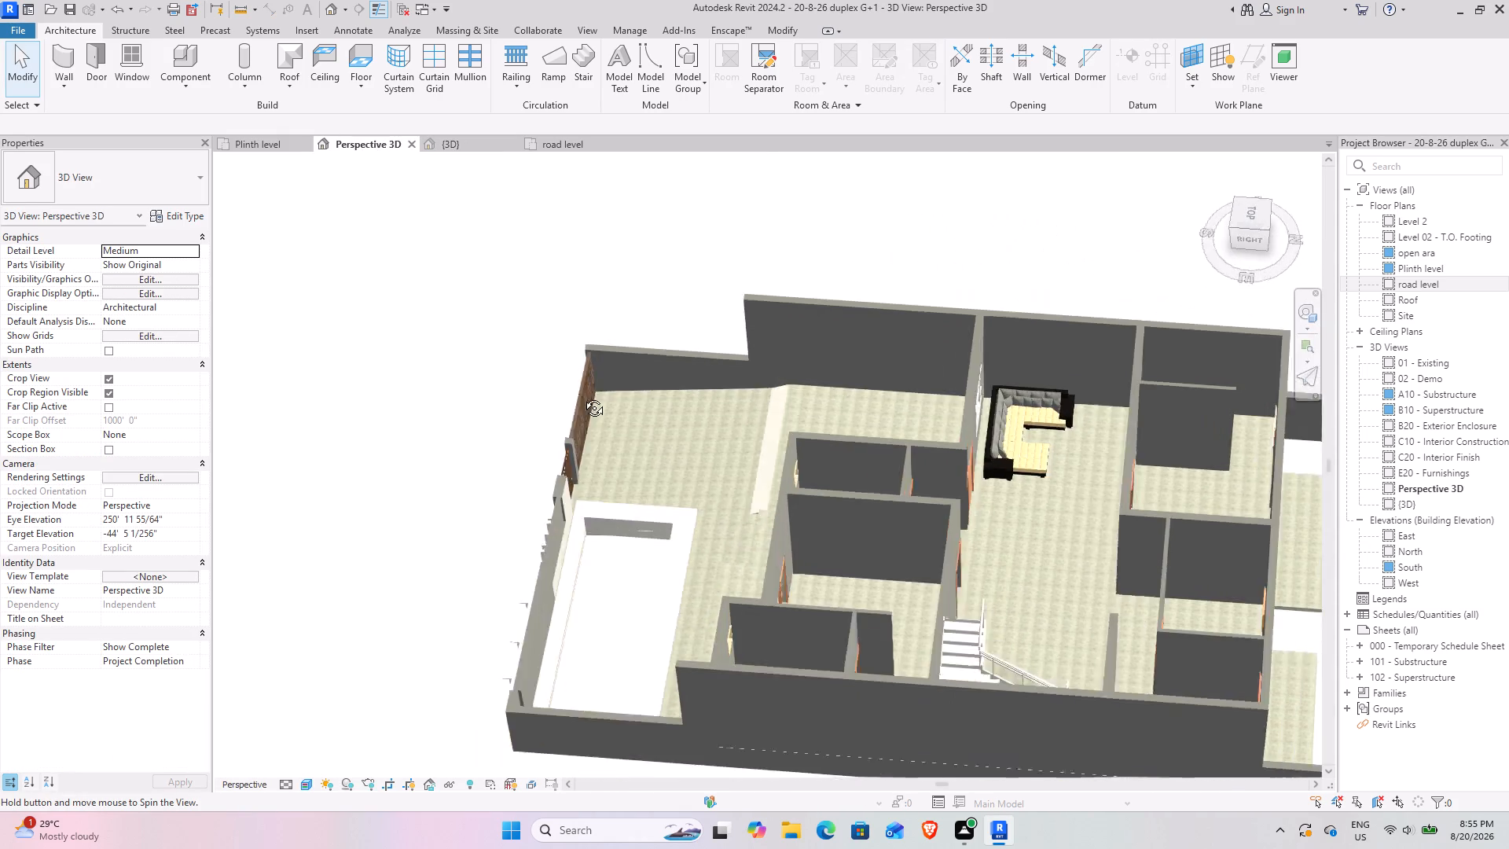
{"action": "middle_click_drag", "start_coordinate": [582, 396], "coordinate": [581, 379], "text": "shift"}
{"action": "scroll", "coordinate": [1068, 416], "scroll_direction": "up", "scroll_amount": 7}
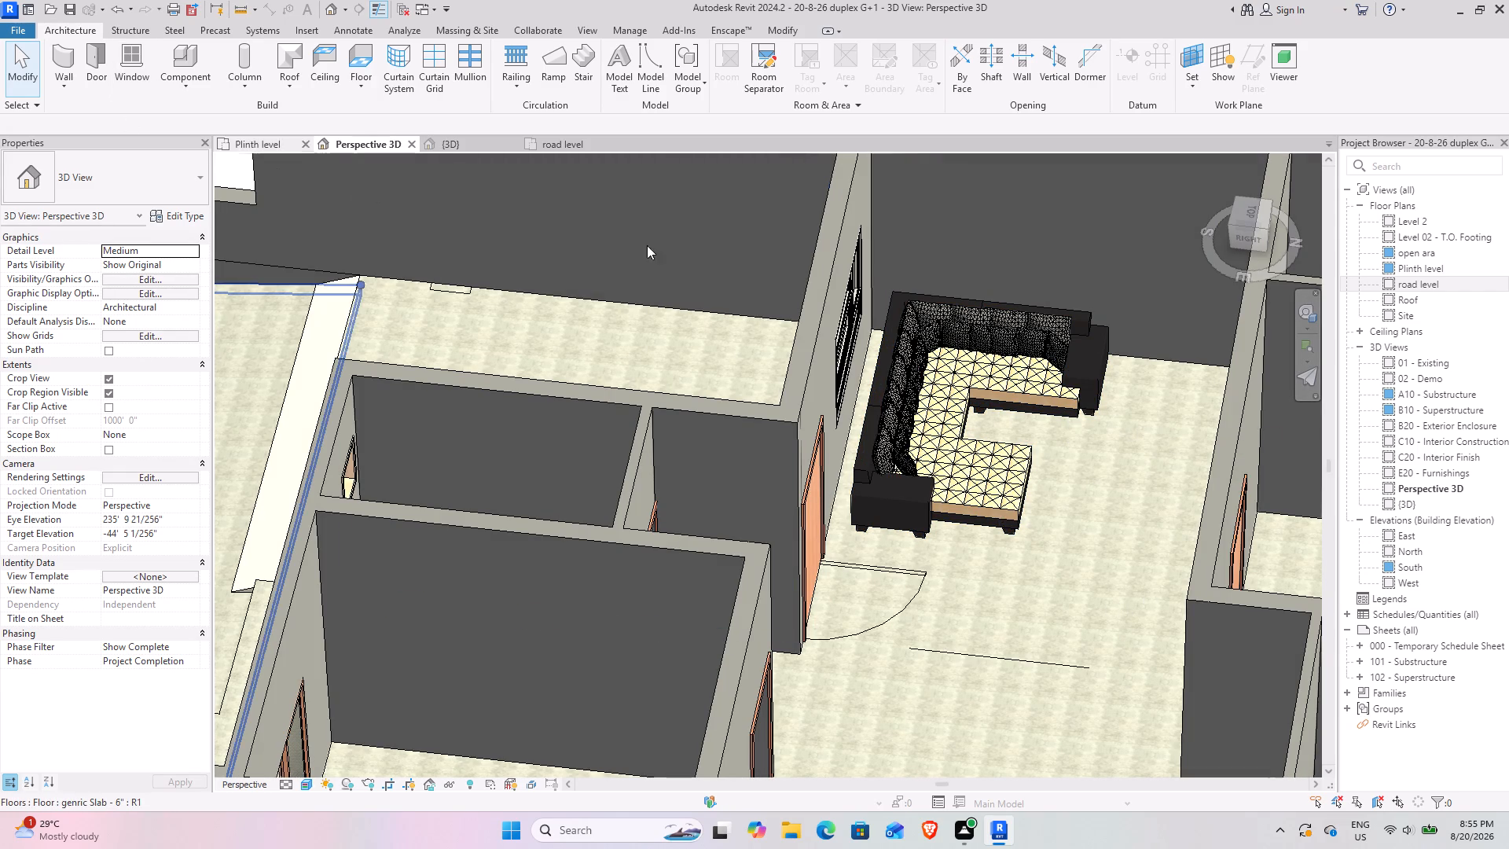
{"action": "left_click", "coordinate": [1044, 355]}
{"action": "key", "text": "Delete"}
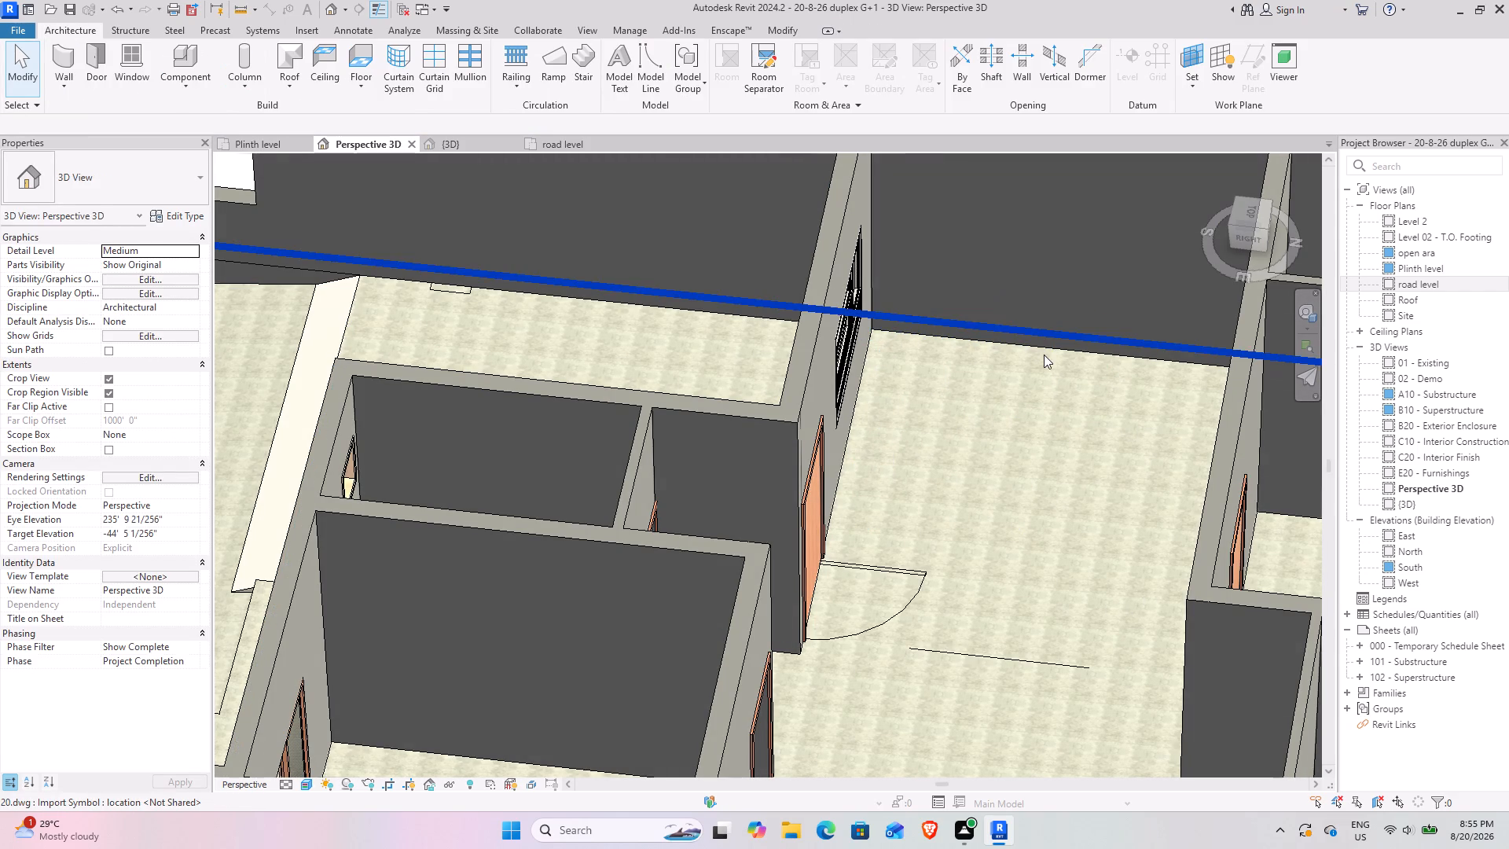
Restart component placement in the Plinth level plan and try to load sectional_sofa_6482 from the sofa folder.
{"action": "left_click", "coordinate": [248, 147]}
{"action": "left_click", "coordinate": [171, 81]}
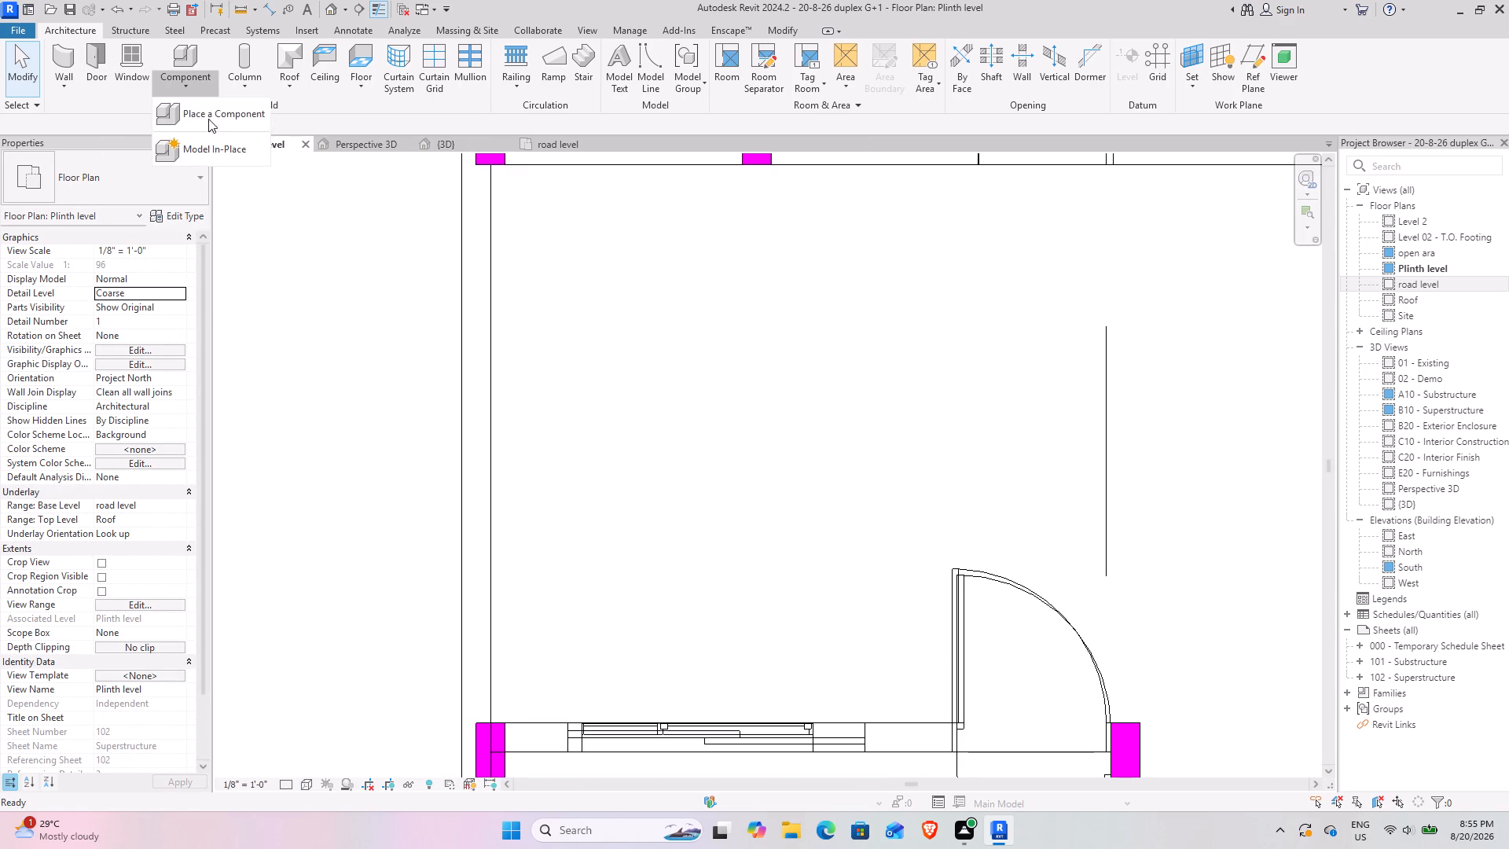
{"action": "left_click", "coordinate": [208, 119]}
{"action": "left_click", "coordinate": [677, 46]}
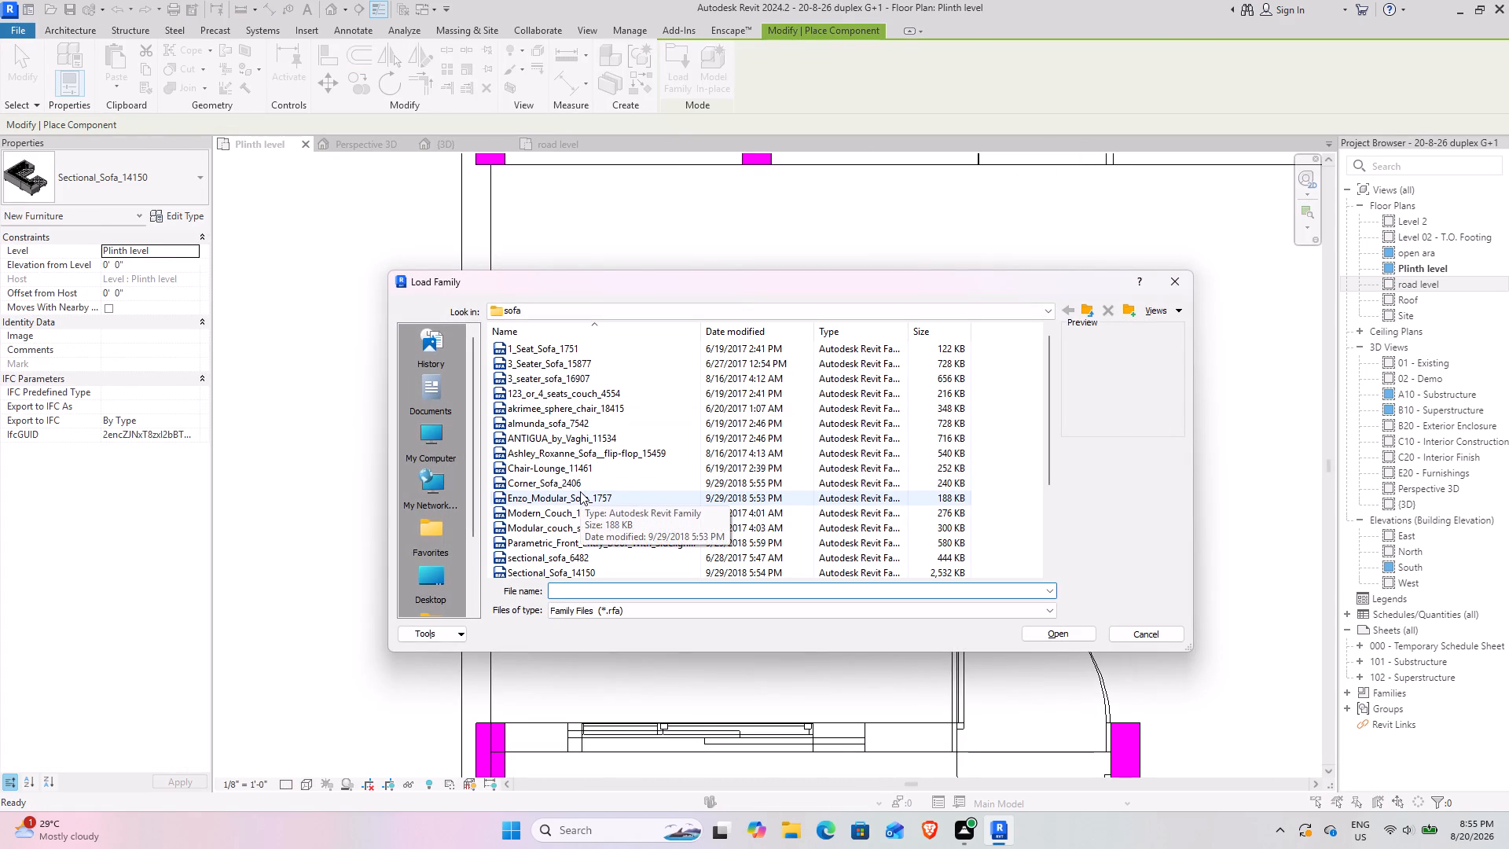
{"action": "scroll", "coordinate": [580, 491], "scroll_direction": "up", "scroll_amount": 15, "text": "ctrl"}
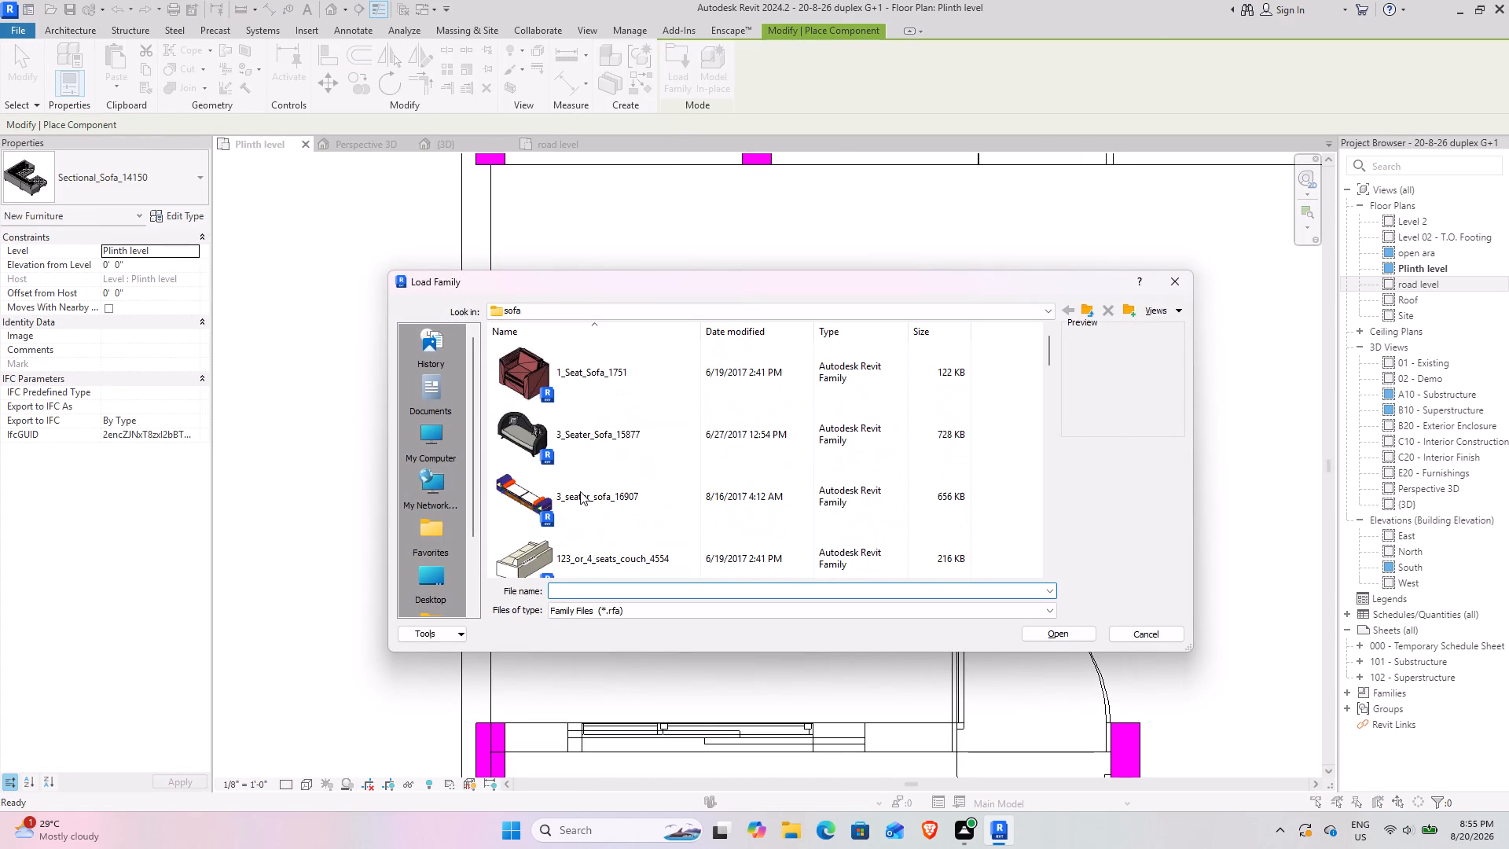
{"action": "scroll", "coordinate": [580, 491], "scroll_direction": "down", "scroll_amount": 4}
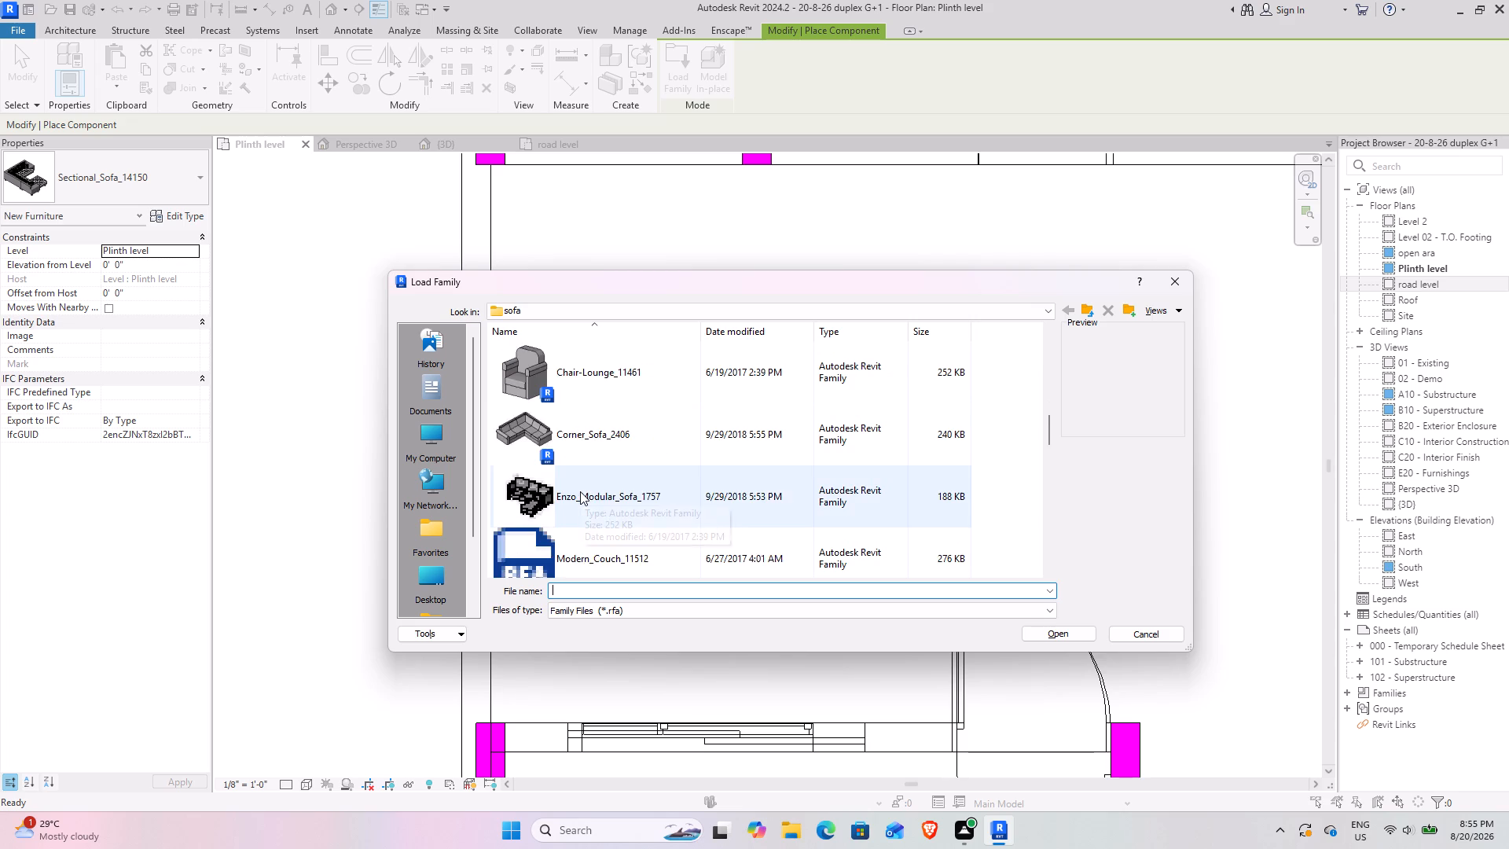
{"action": "scroll", "coordinate": [580, 491], "scroll_direction": "down", "scroll_amount": 3}
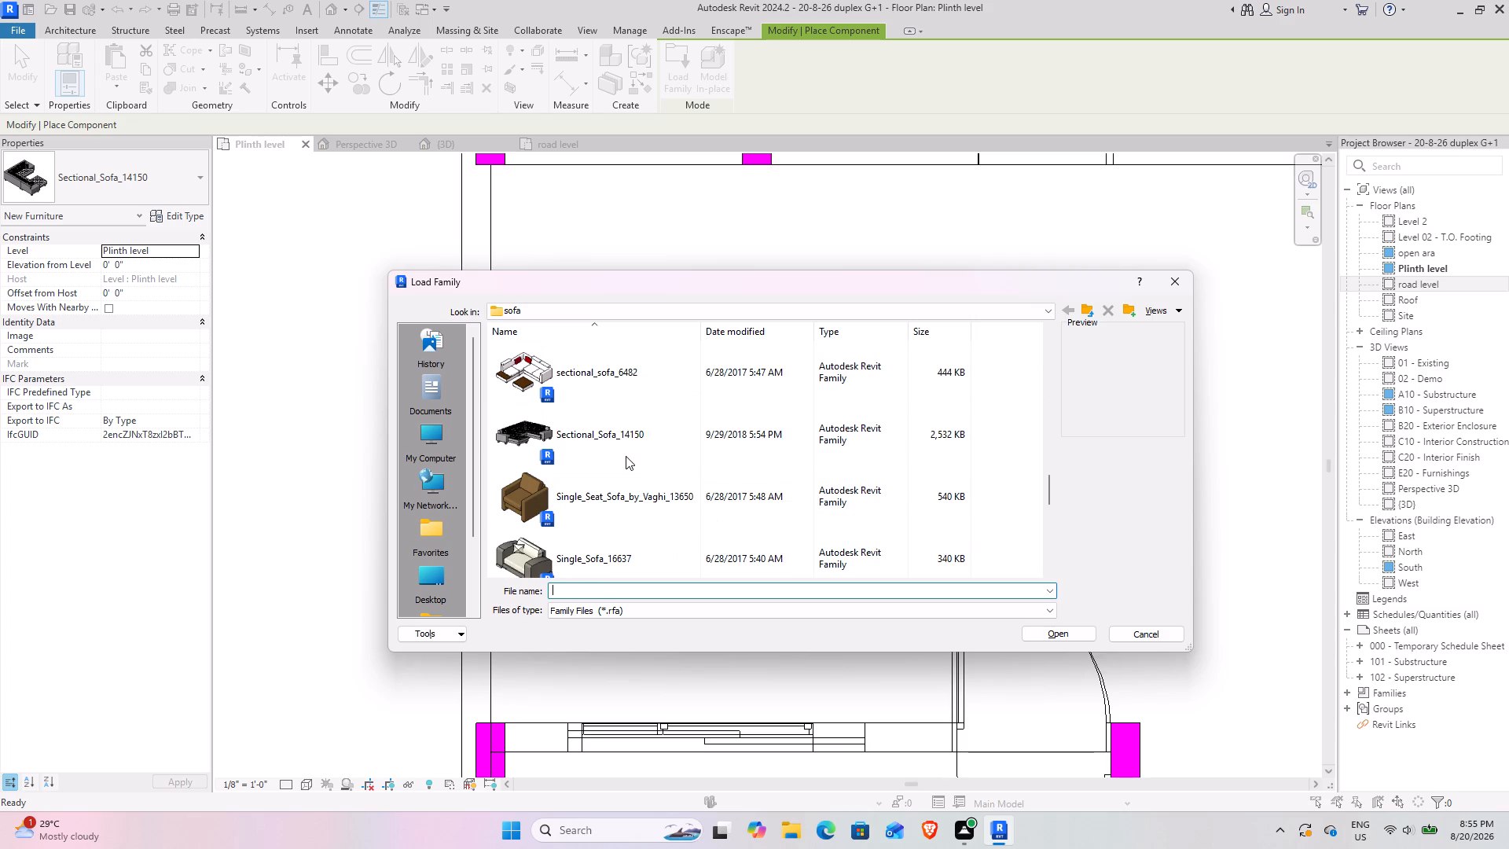
{"action": "left_click", "coordinate": [592, 369]}
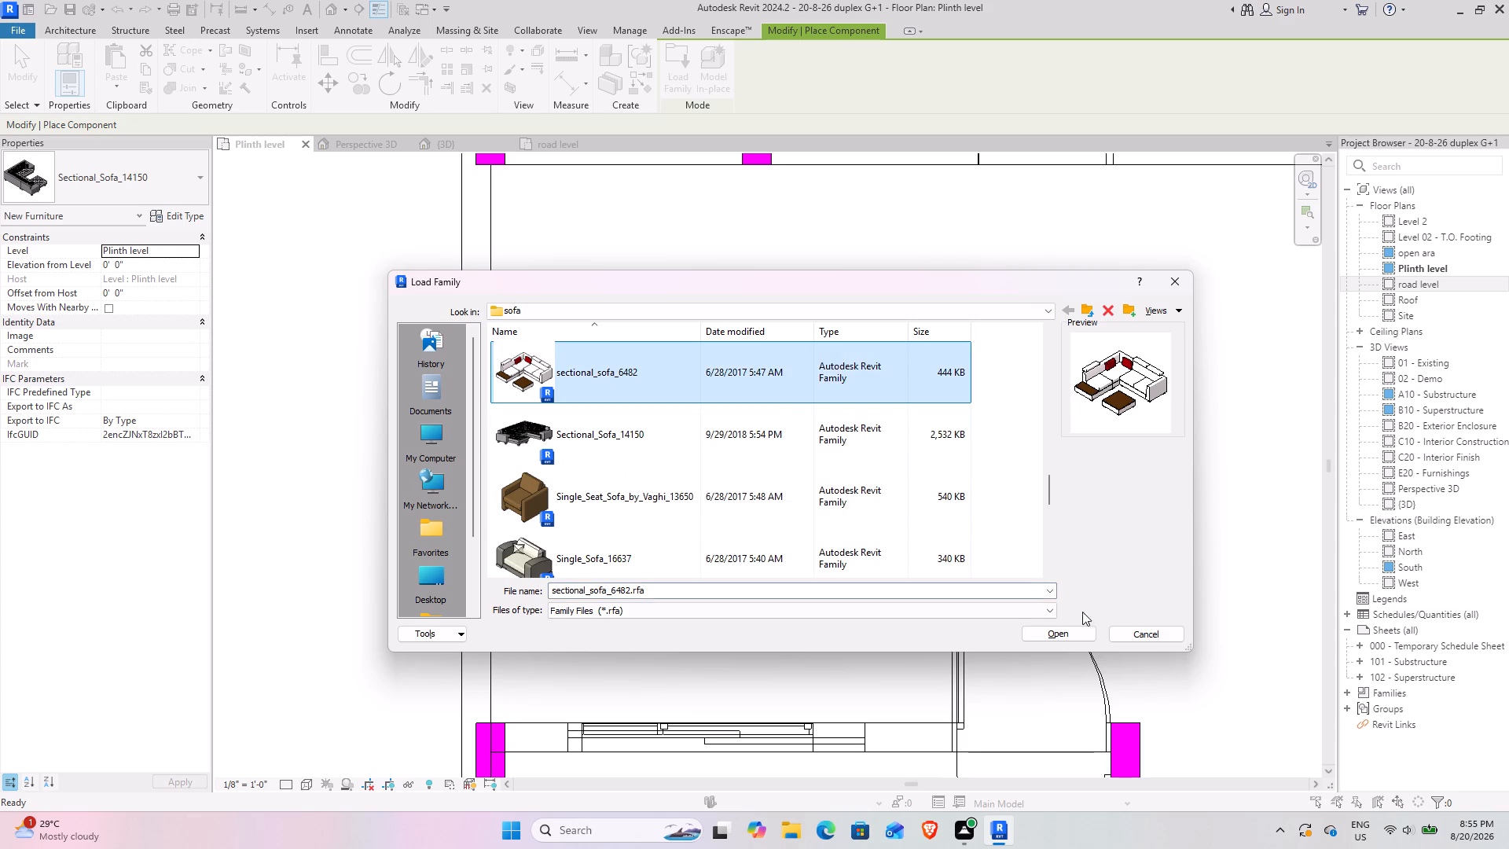
{"action": "left_click", "coordinate": [1080, 634]}
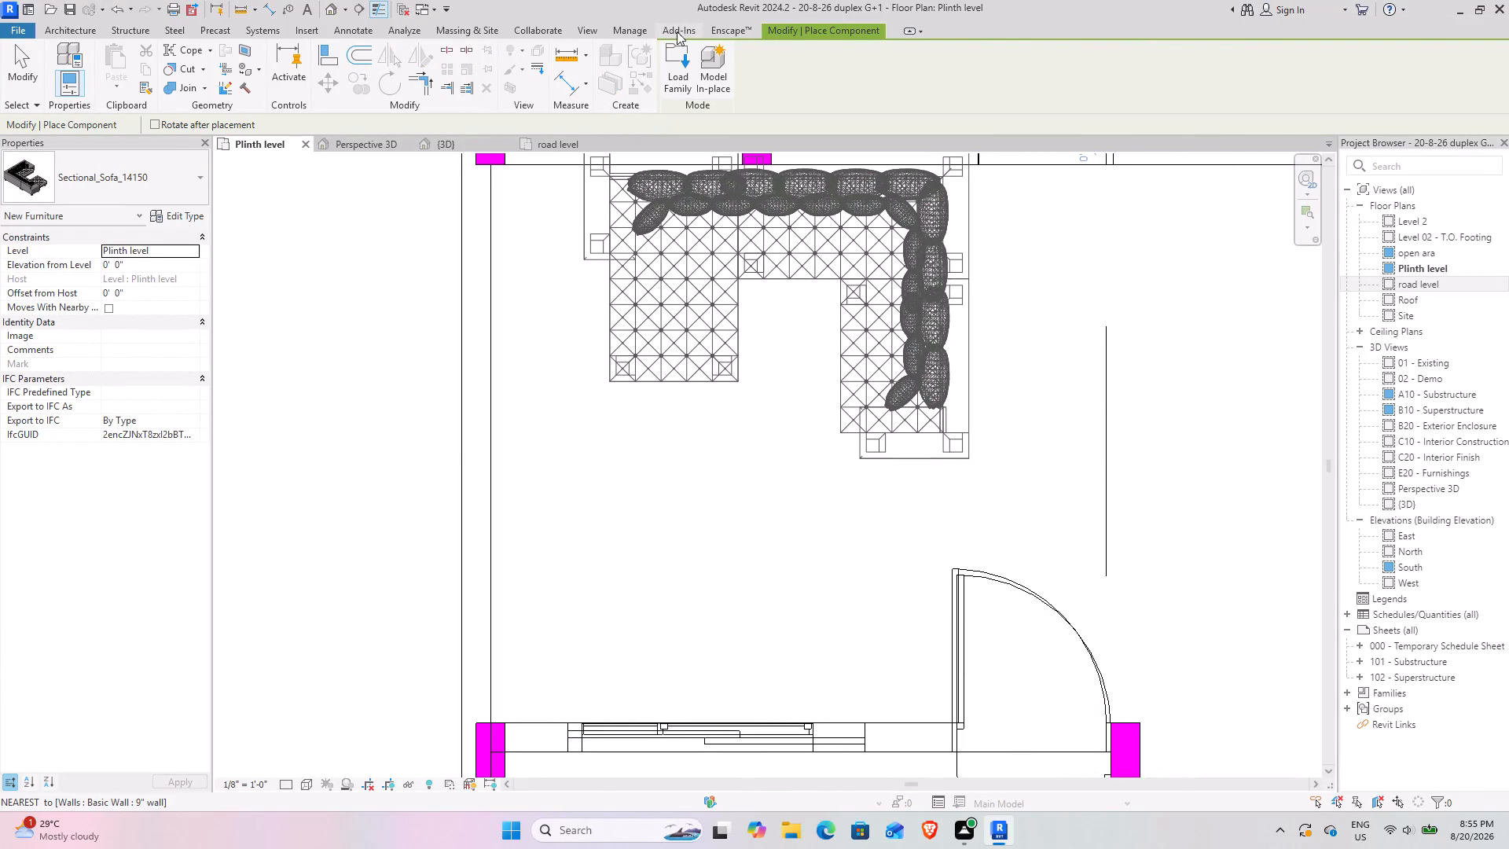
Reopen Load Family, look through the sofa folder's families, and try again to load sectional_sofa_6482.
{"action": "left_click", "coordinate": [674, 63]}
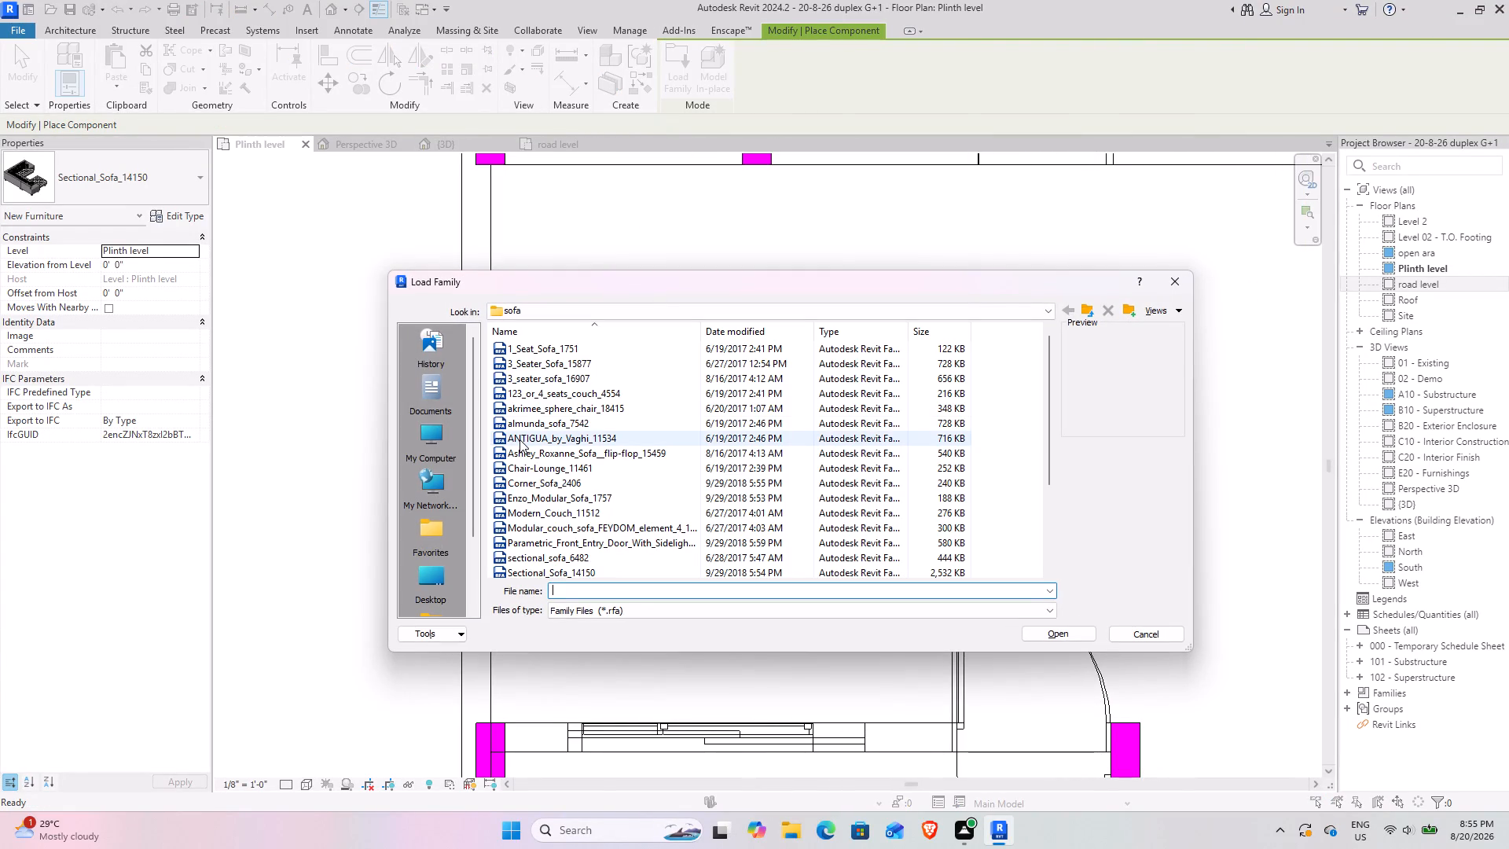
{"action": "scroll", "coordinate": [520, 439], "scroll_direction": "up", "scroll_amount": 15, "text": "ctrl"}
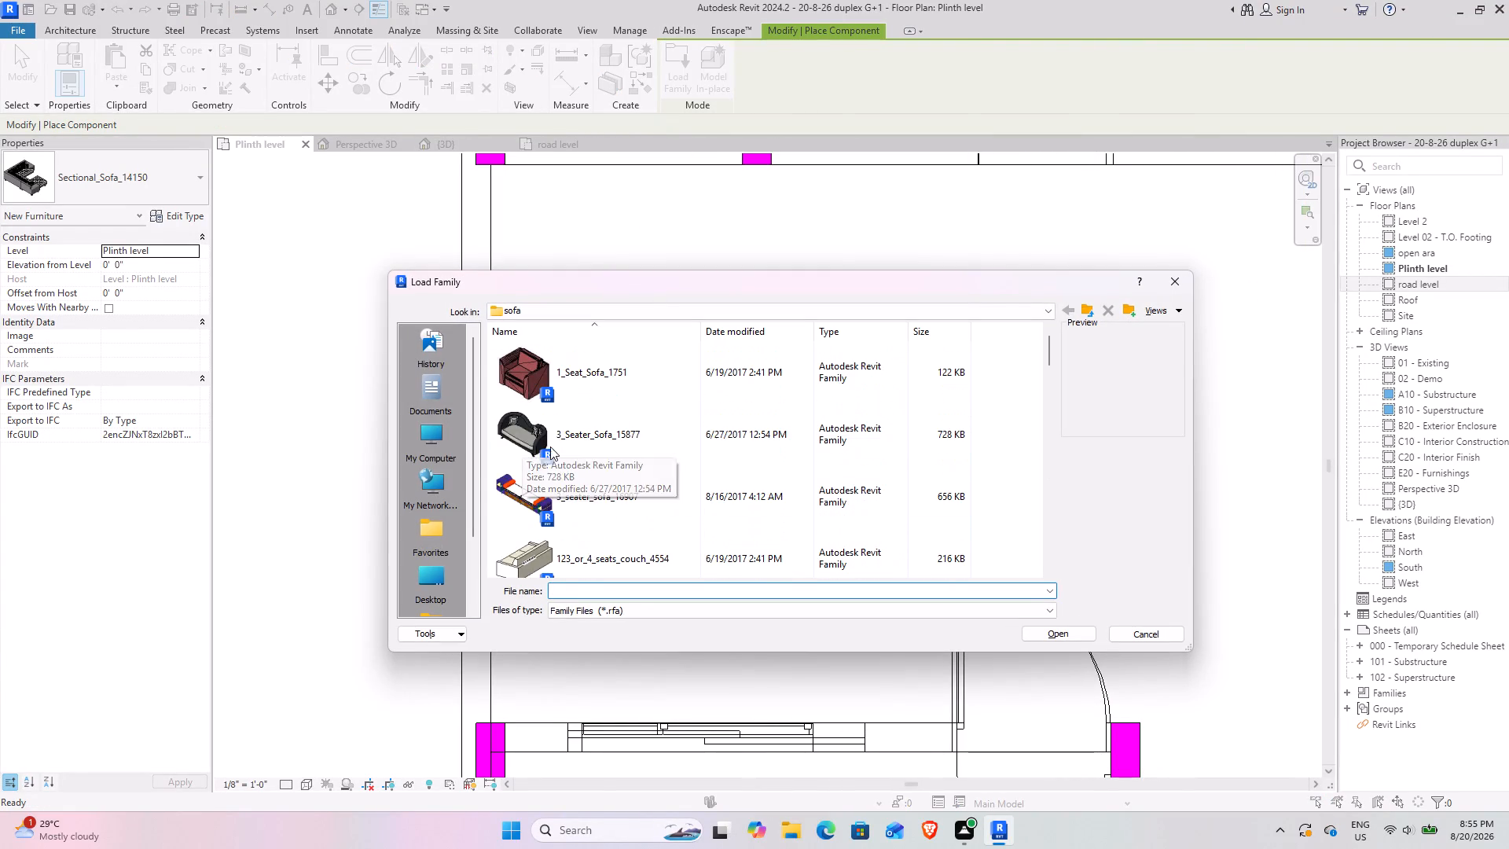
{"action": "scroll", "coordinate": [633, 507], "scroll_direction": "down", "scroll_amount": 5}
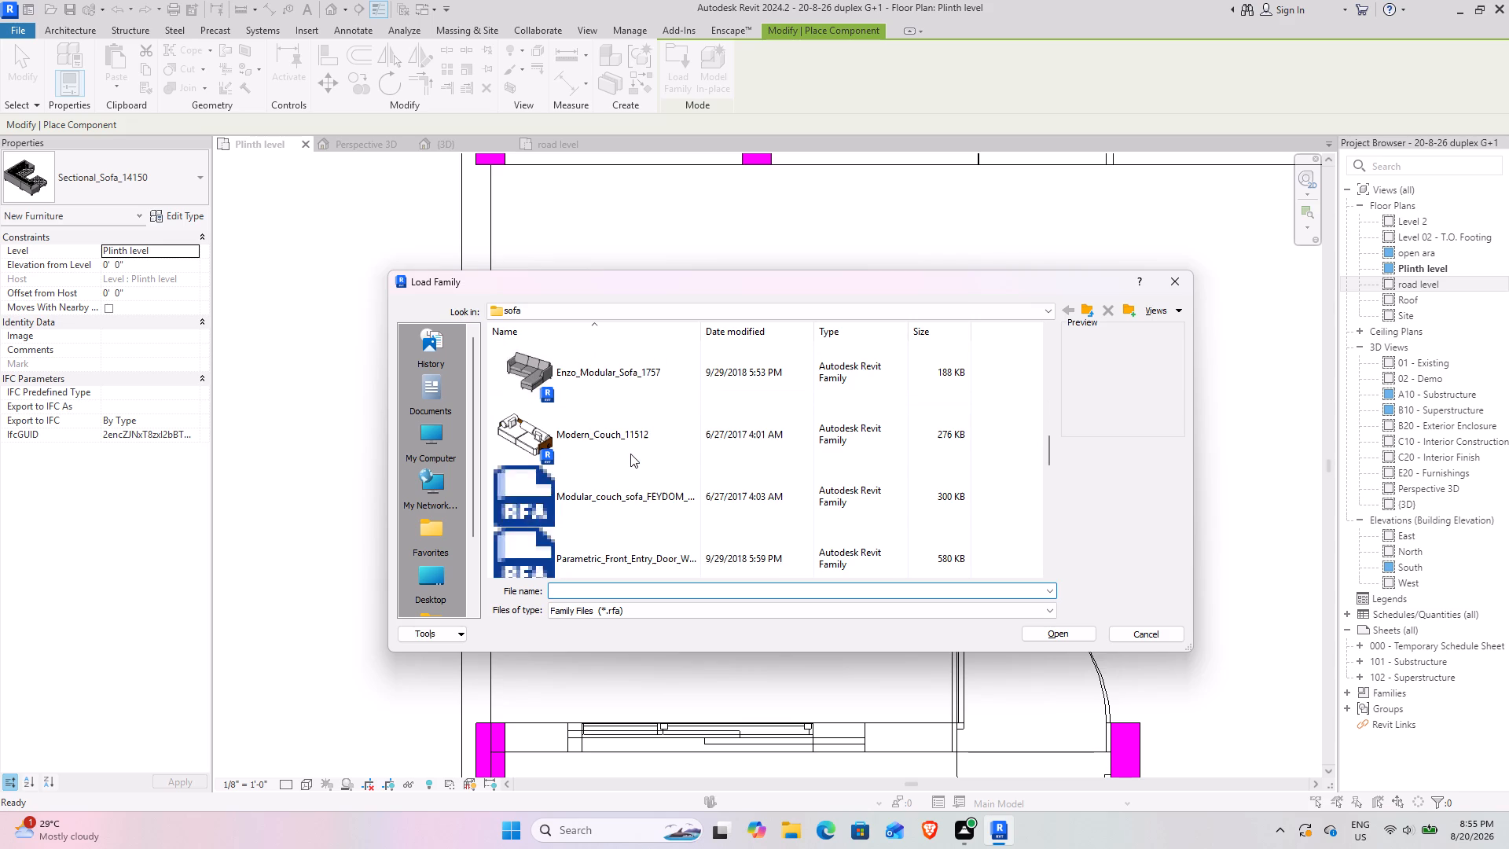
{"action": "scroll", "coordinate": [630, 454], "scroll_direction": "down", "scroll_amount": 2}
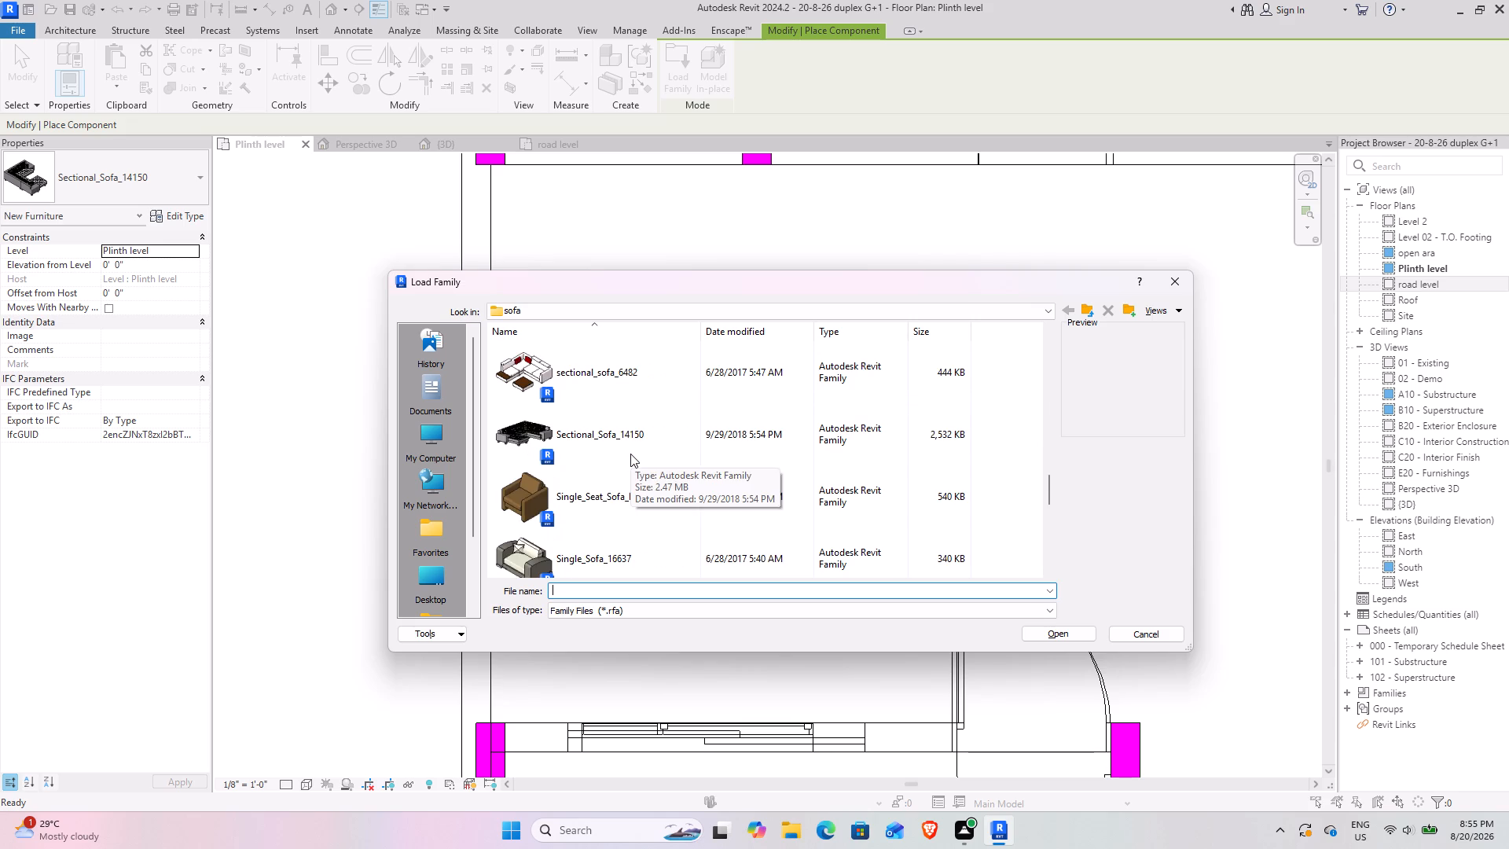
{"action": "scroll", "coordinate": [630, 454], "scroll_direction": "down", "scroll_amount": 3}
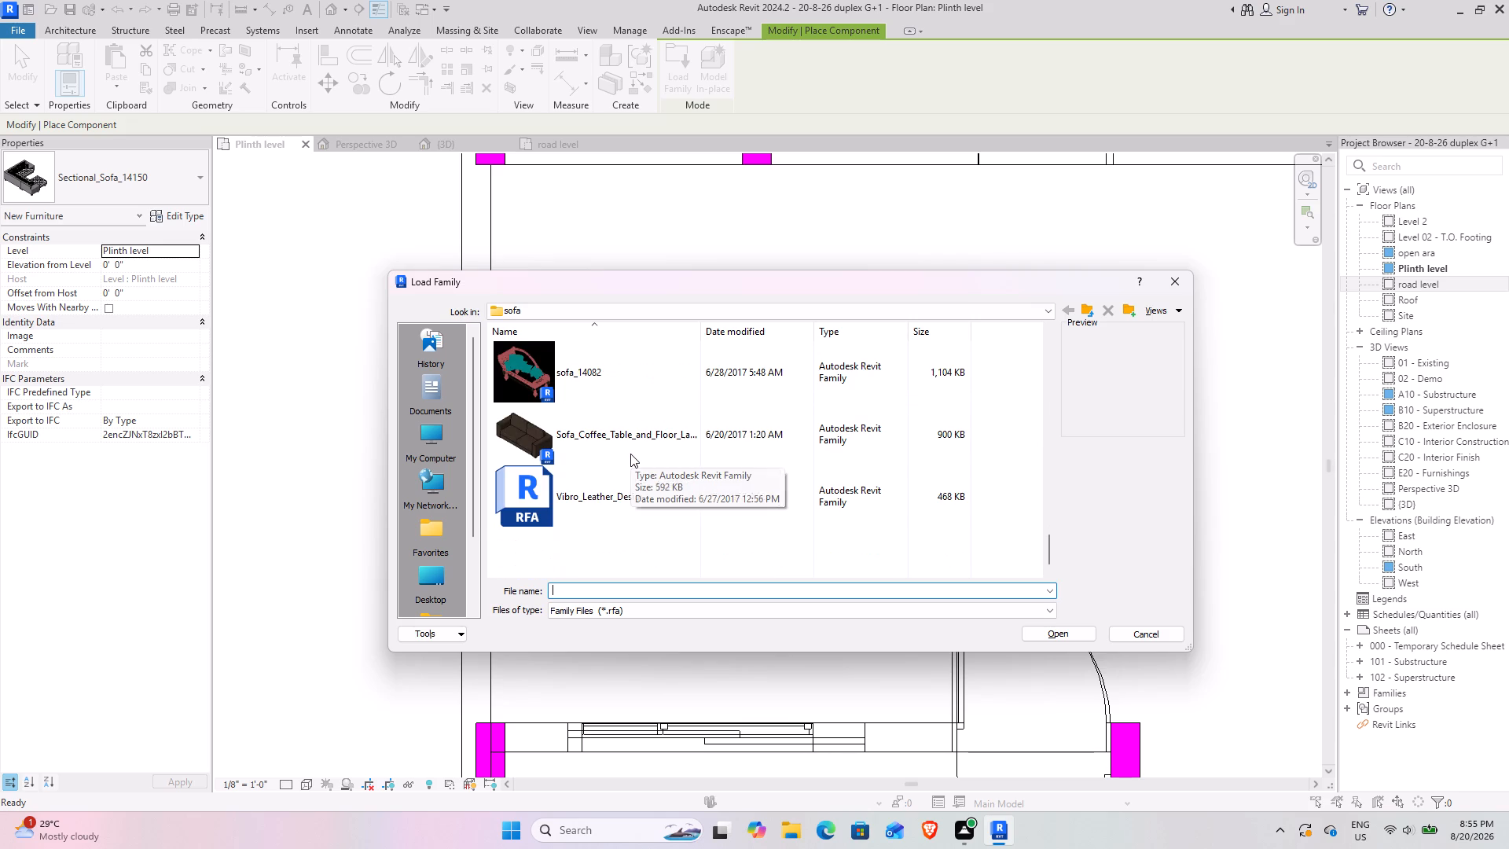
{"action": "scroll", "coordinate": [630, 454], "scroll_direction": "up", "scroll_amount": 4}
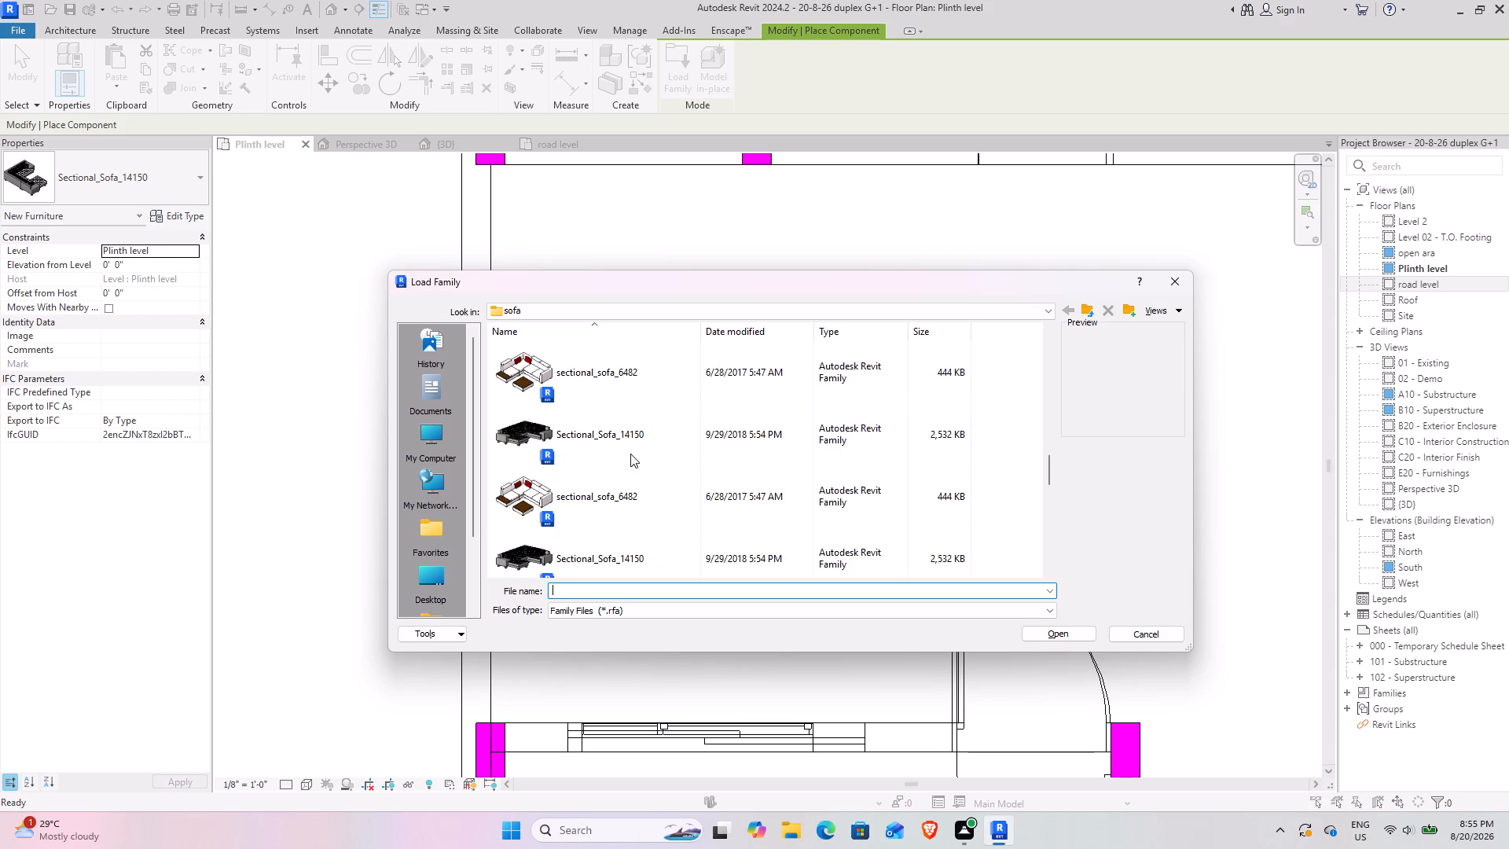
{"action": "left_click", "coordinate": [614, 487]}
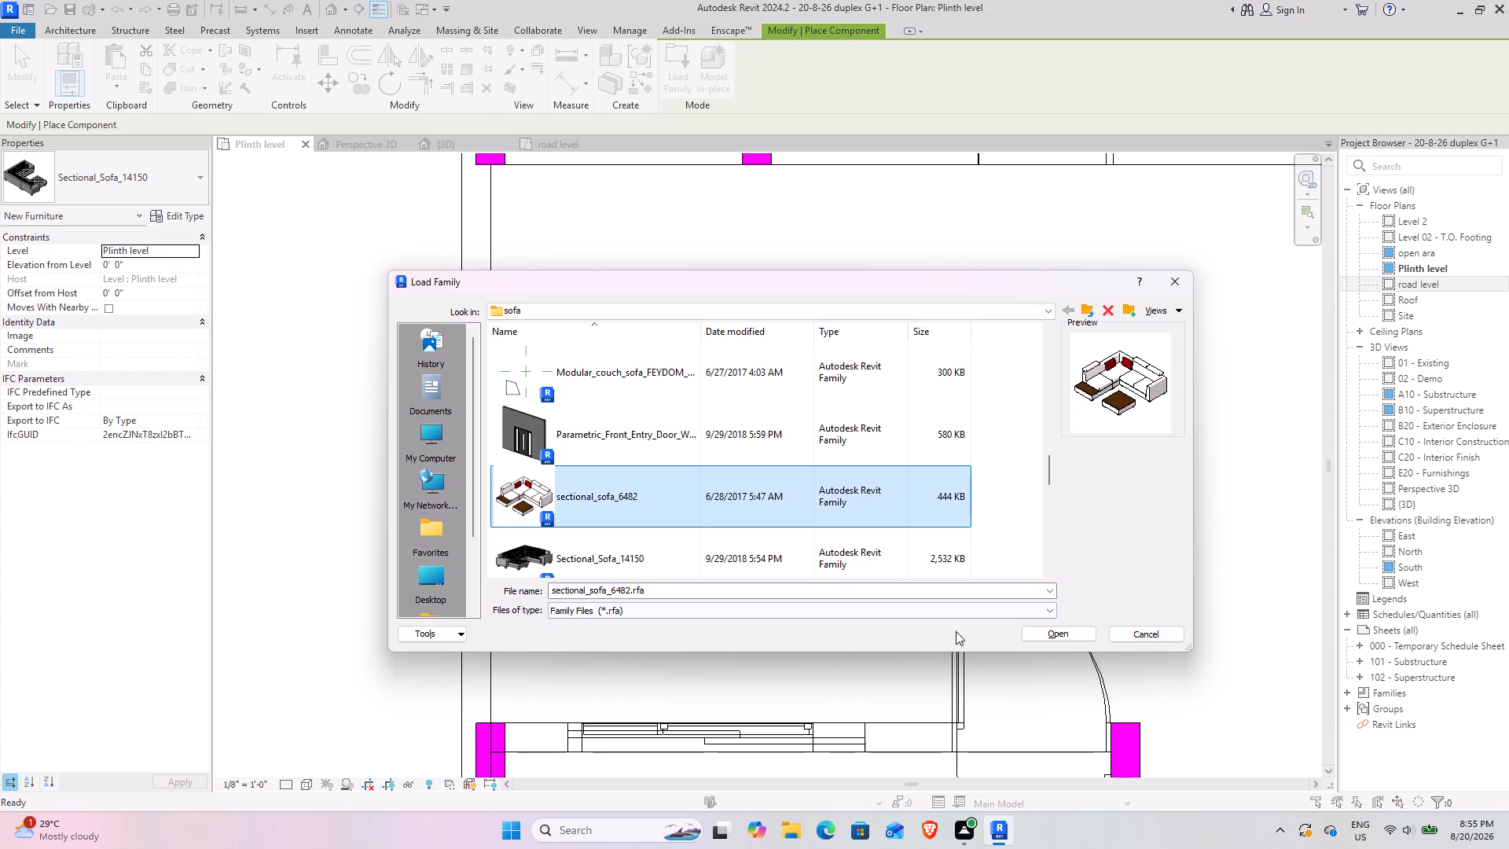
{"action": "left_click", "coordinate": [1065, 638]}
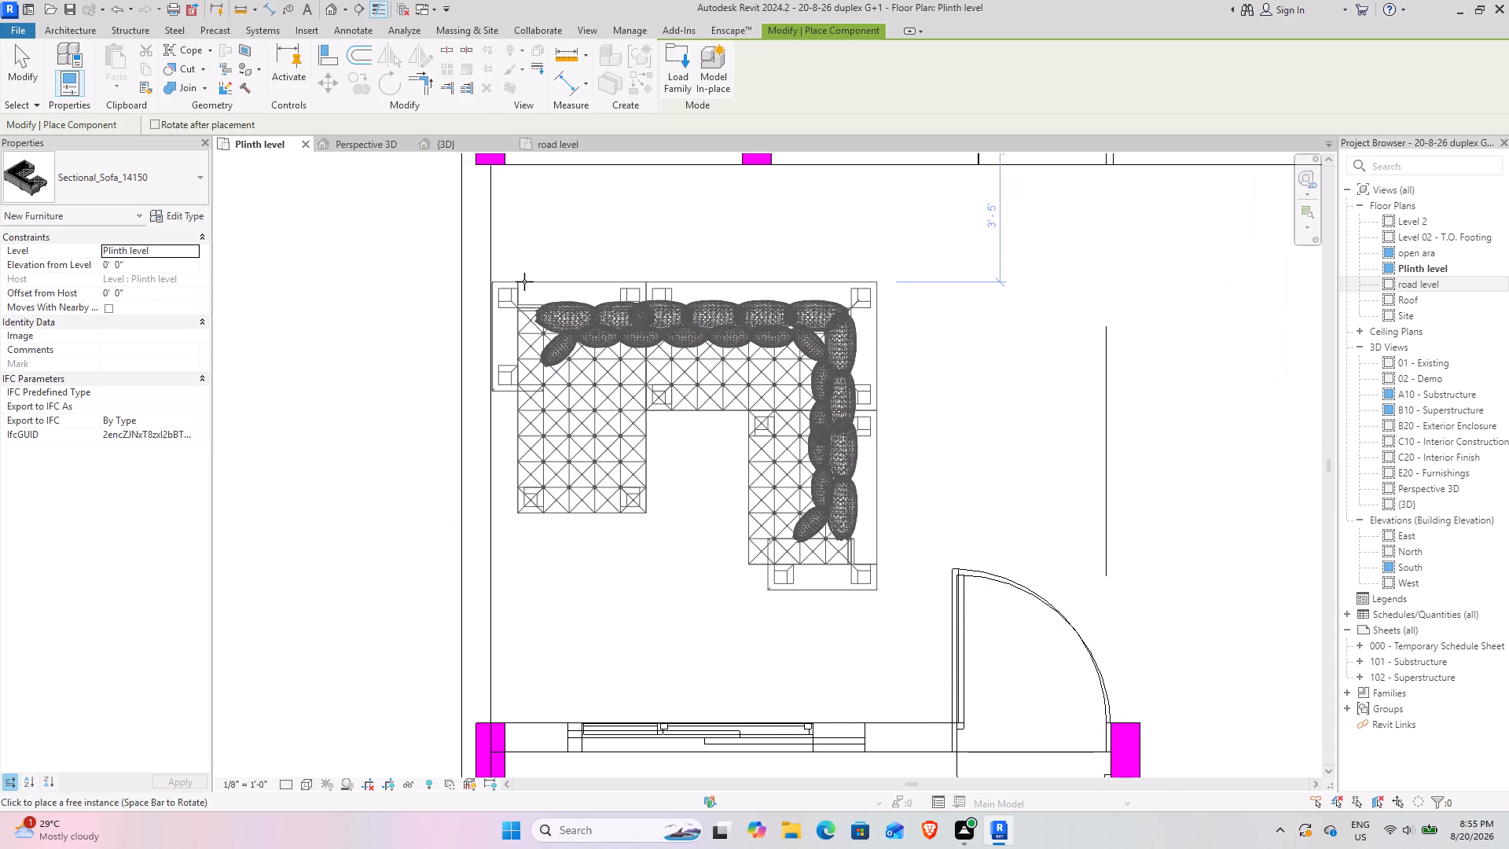
Place Sectional_Sofa_14150 rotated 180° in the room corner beside the window wall, about 1'-2" from that wall, and end placement.
{"action": "key", "text": "space"}
{"action": "key", "text": "space"}
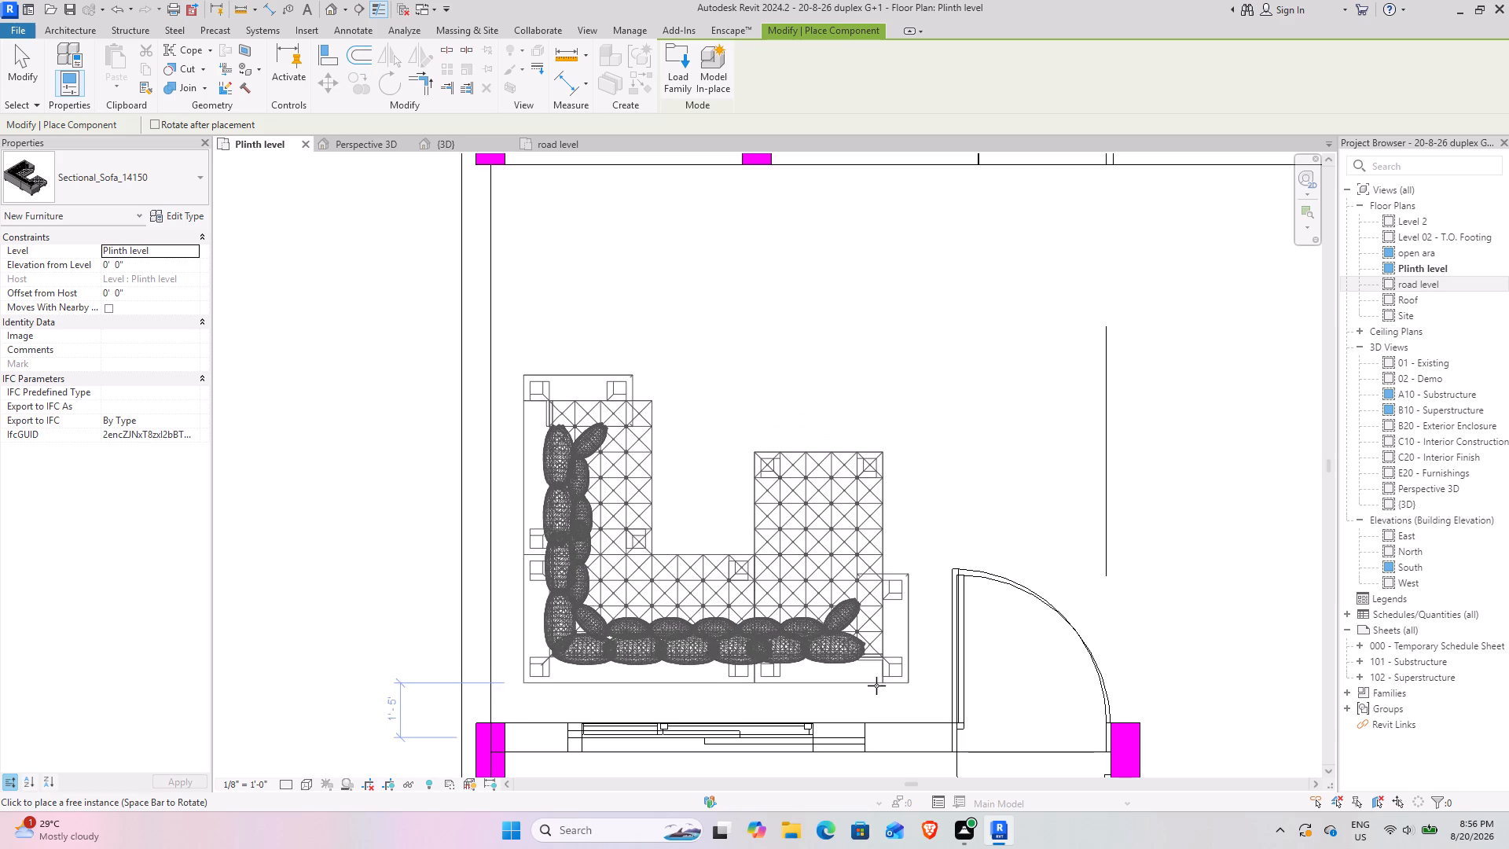
{"action": "left_click", "coordinate": [872, 694]}
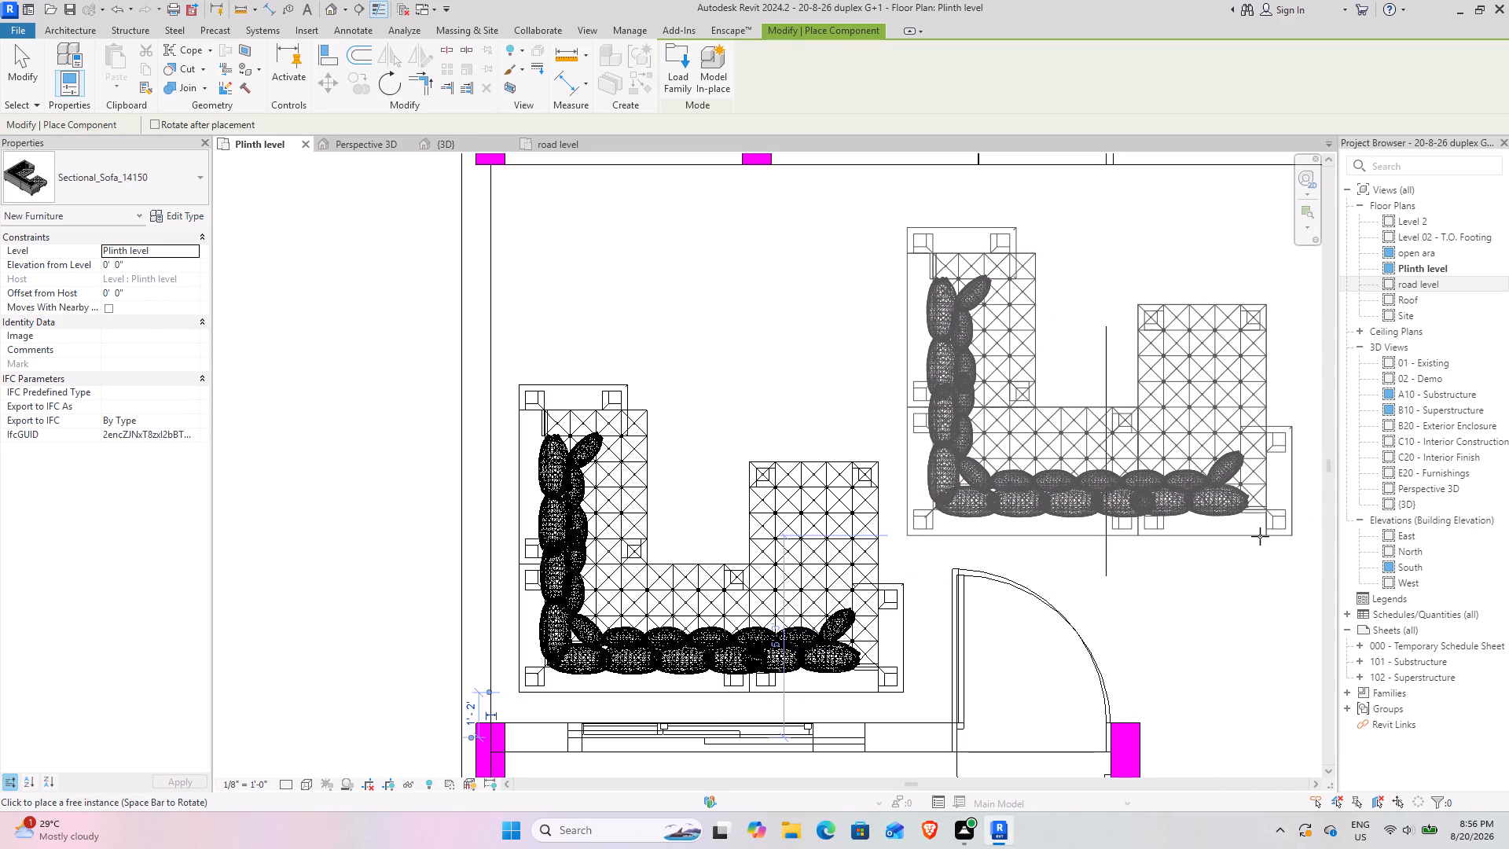
{"action": "key", "text": "Escape"}
{"action": "key", "text": "Escape"}
{"action": "key", "text": "Escape"}
{"action": "key", "text": "Escape"}
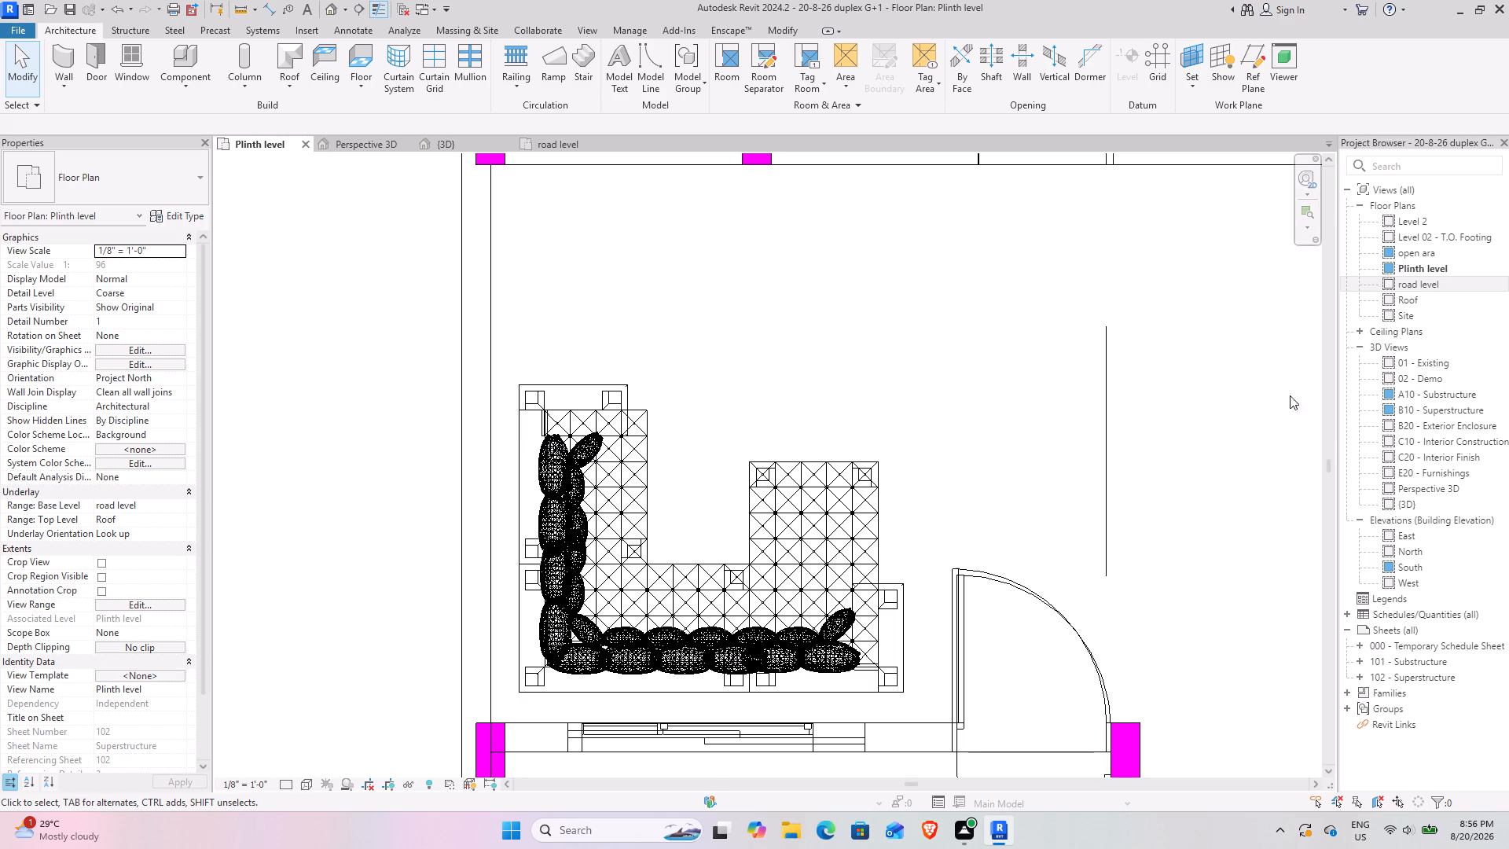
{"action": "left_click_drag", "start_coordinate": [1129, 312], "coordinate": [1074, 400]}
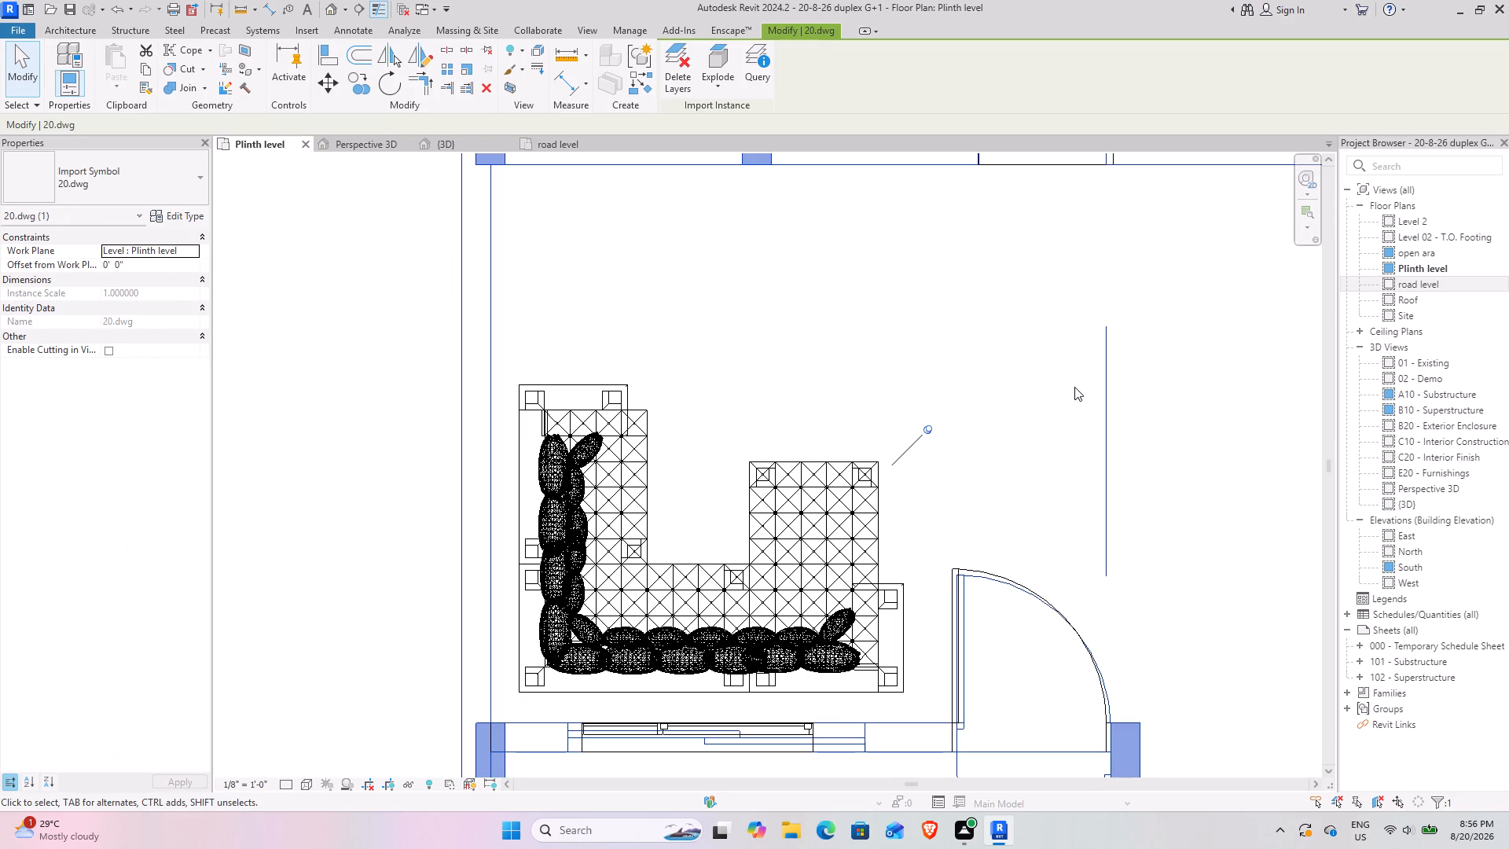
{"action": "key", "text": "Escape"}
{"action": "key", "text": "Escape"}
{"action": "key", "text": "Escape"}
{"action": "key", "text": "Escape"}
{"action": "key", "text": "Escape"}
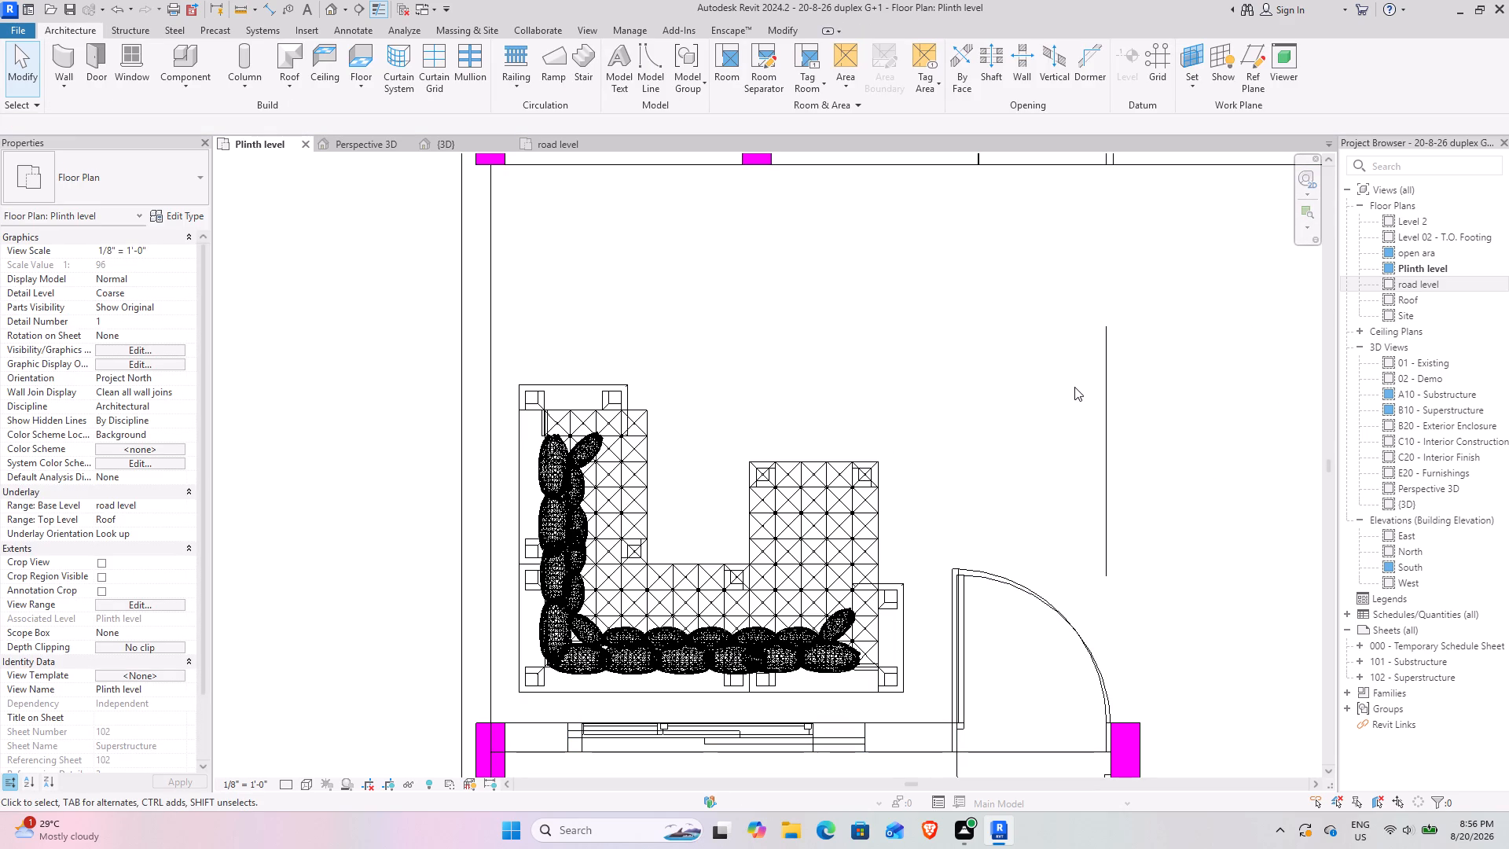
Start placing another component in the Plinth level plan, with the room above the sectional sofa in view.
{"action": "middle_click_drag", "start_coordinate": [1109, 595], "coordinate": [1065, 437]}
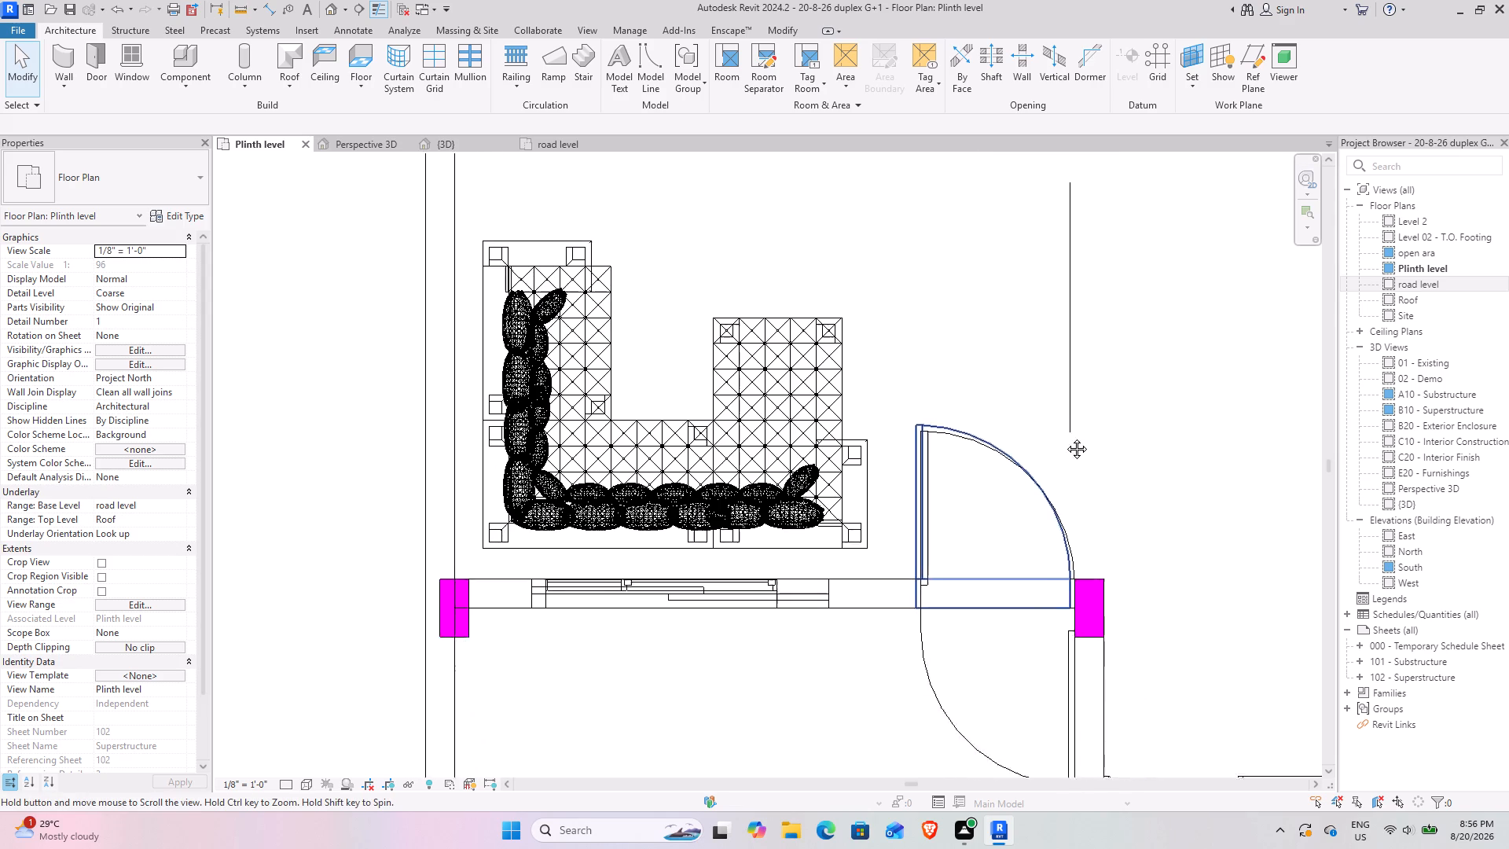
{"action": "middle_click_drag", "start_coordinate": [1065, 437], "coordinate": [990, 357]}
{"action": "scroll", "coordinate": [885, 517], "scroll_direction": "up", "scroll_amount": 7}
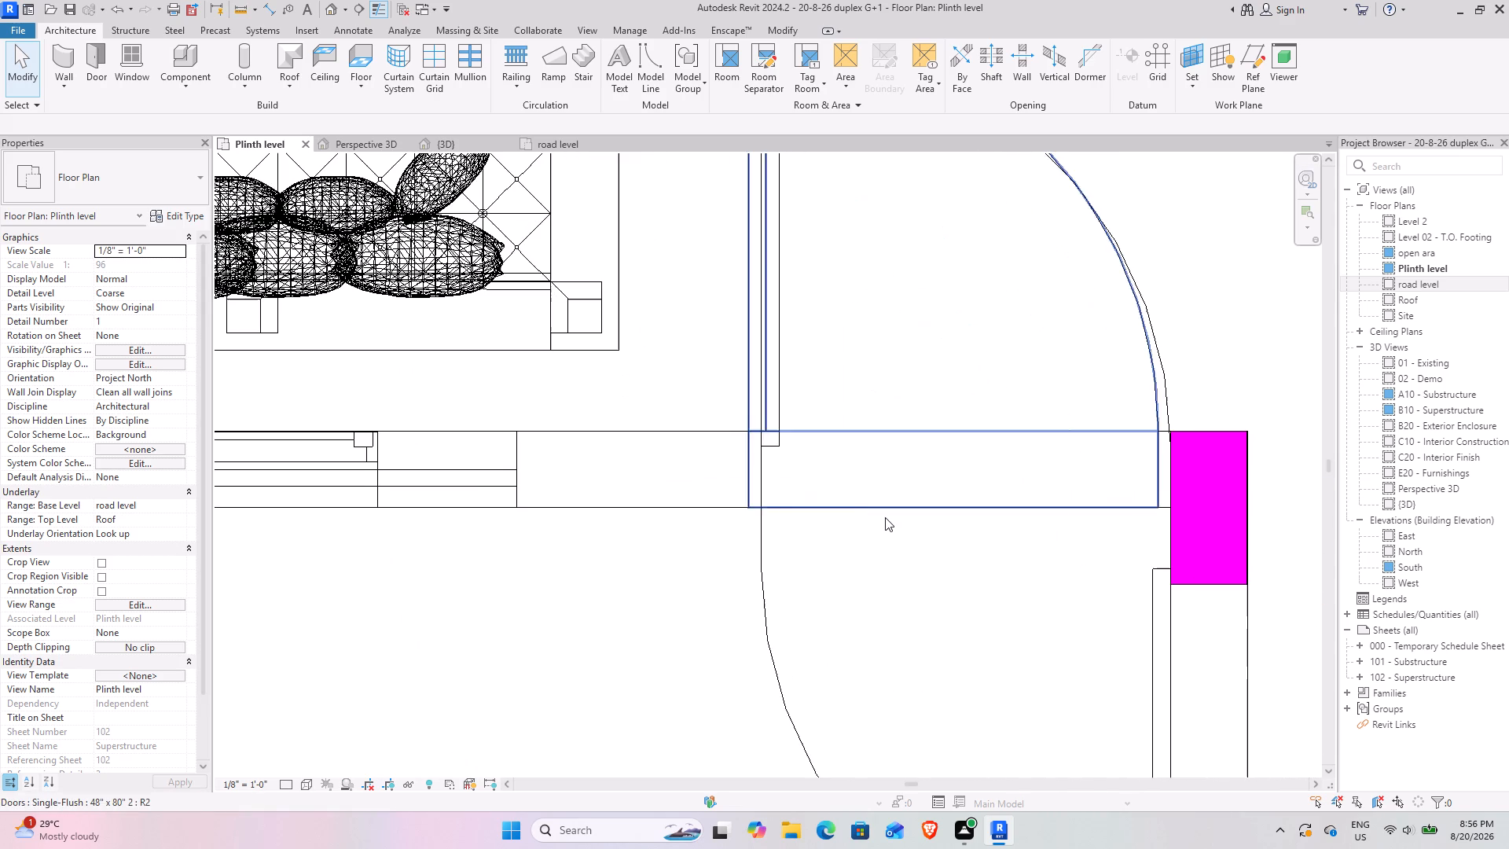
{"action": "scroll", "coordinate": [821, 479], "scroll_direction": "down", "scroll_amount": 7}
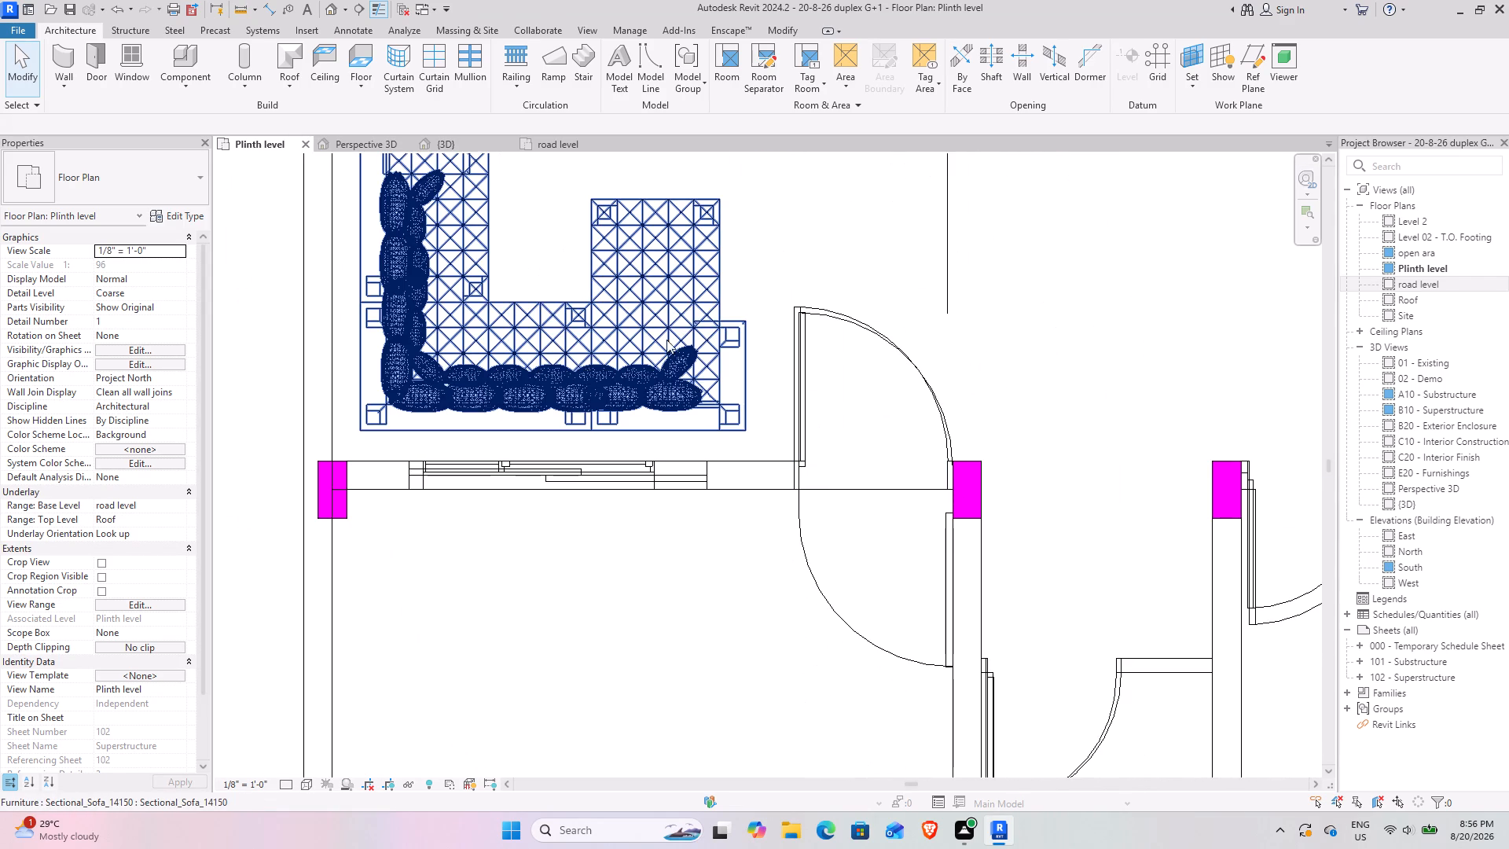
{"action": "scroll", "coordinate": [699, 276], "scroll_direction": "down", "scroll_amount": 3}
{"action": "middle_click_drag", "start_coordinate": [699, 276], "coordinate": [743, 480]}
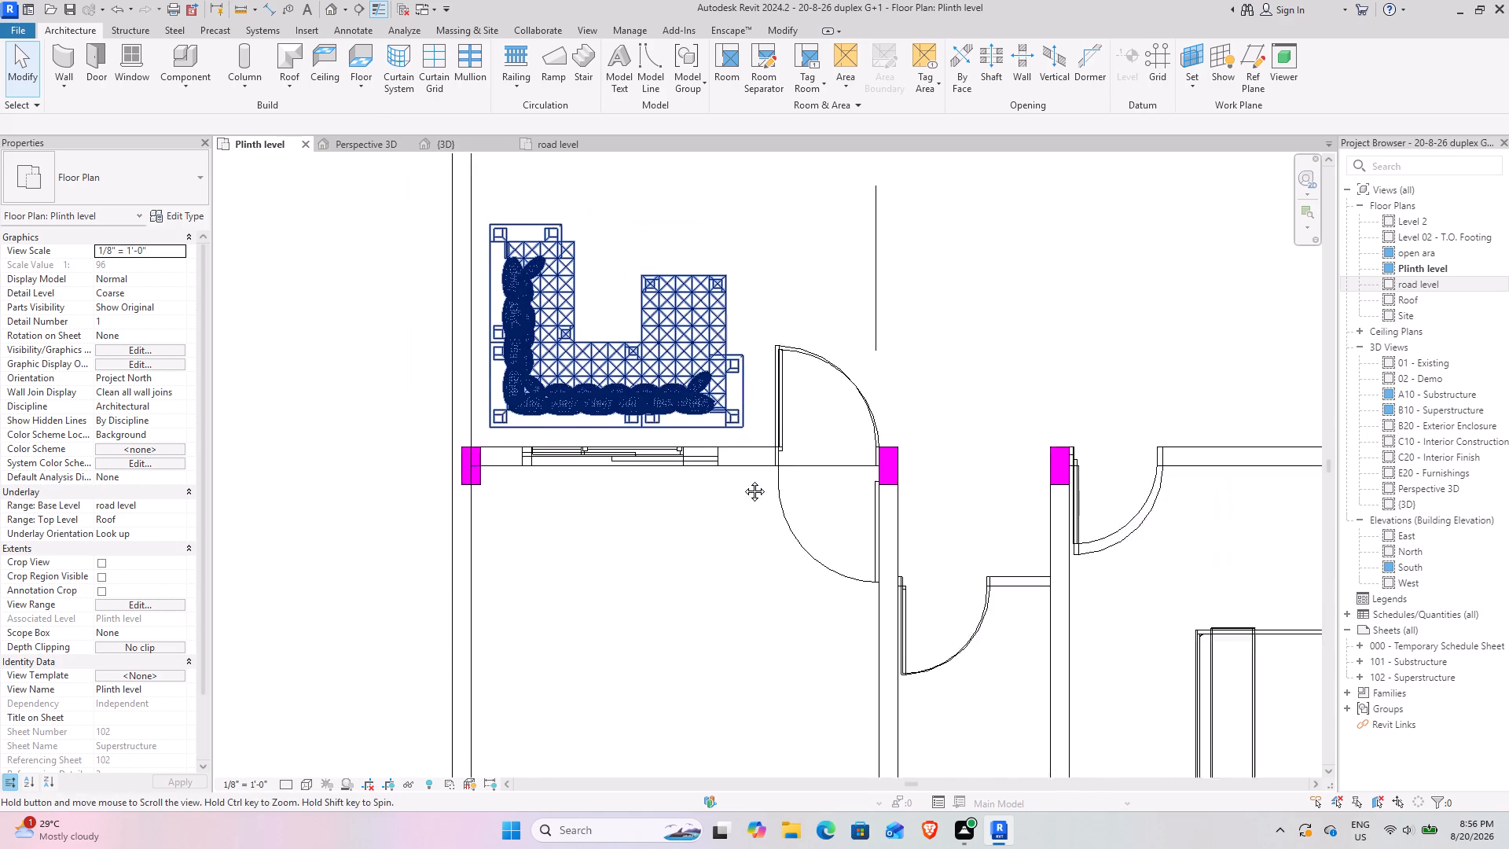
{"action": "middle_click_drag", "start_coordinate": [743, 480], "coordinate": [773, 634]}
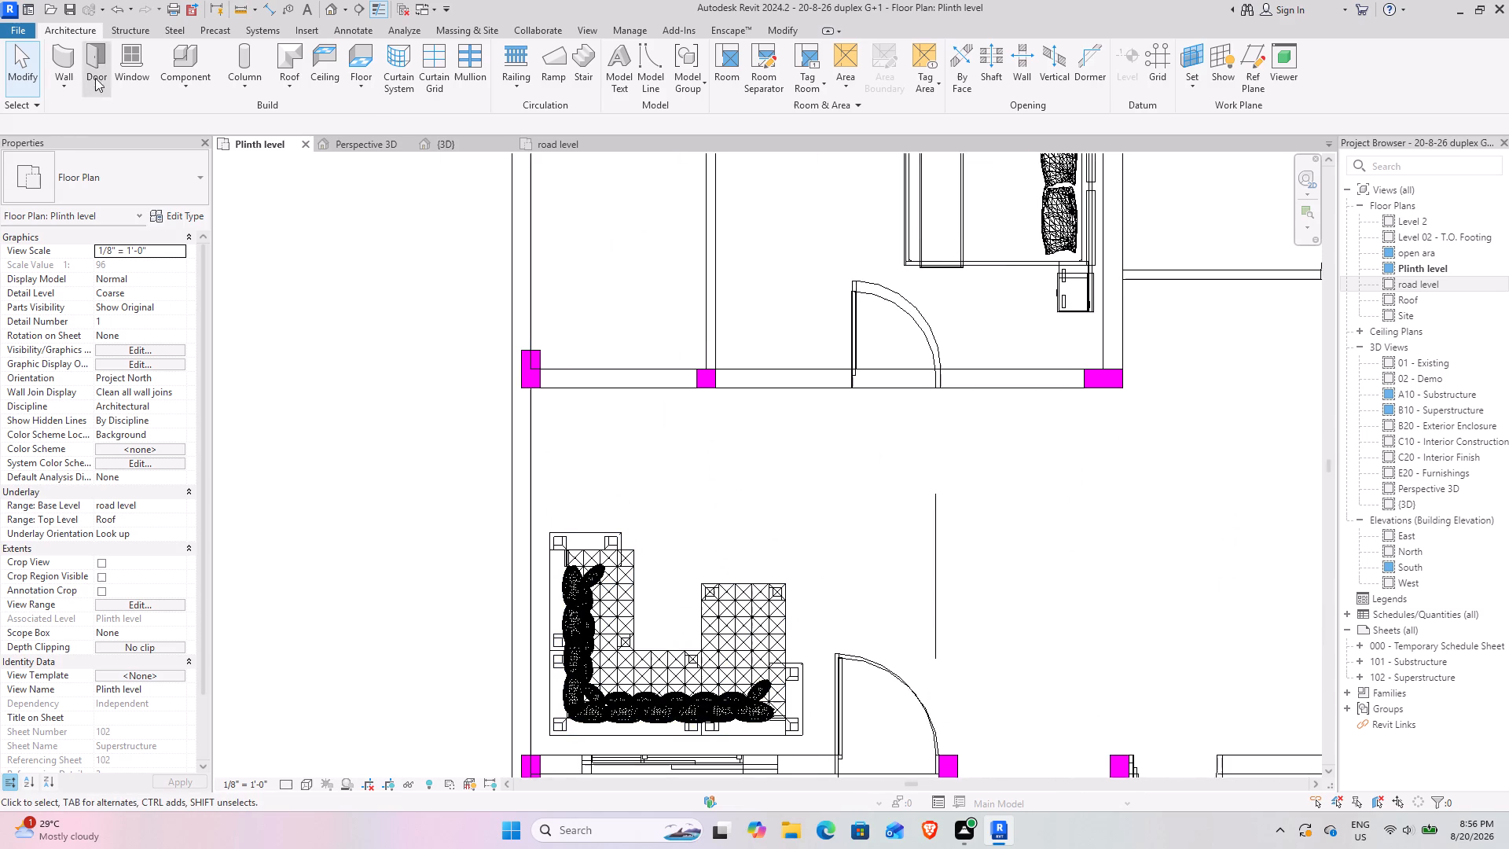
{"action": "left_click", "coordinate": [199, 90]}
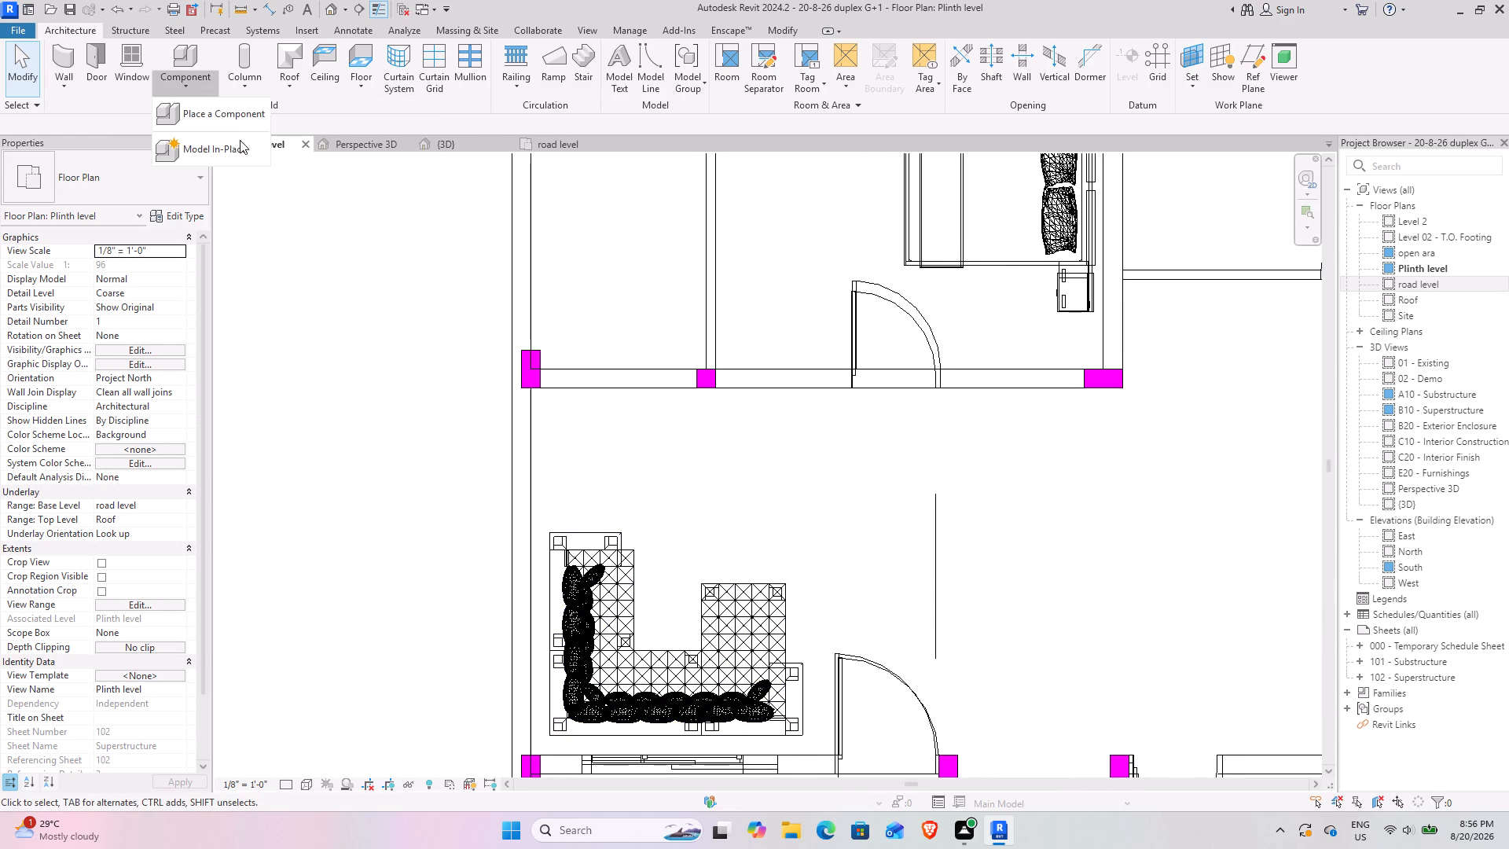
{"action": "left_click", "coordinate": [236, 120]}
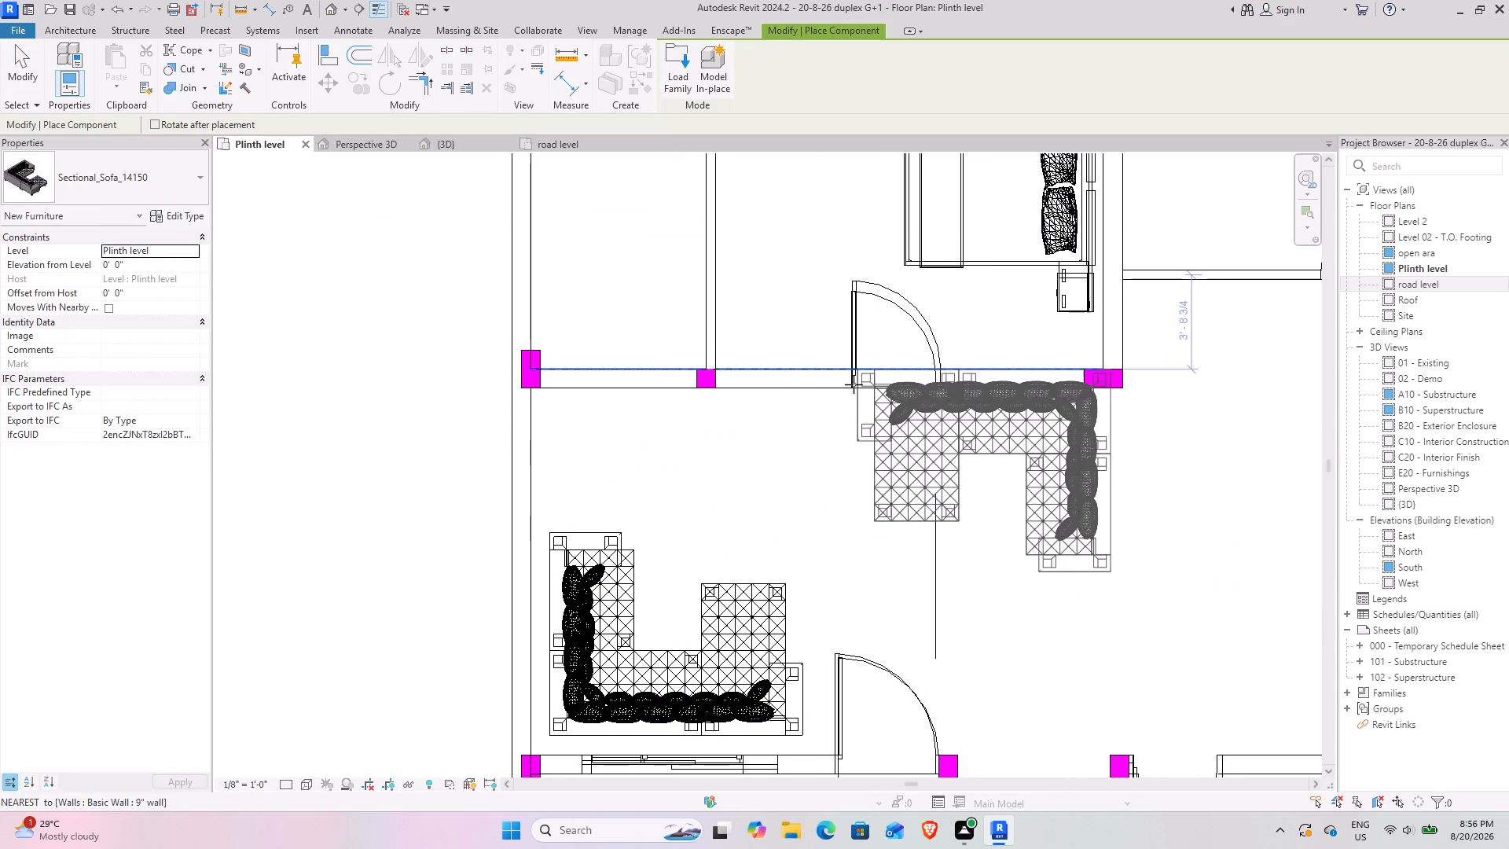
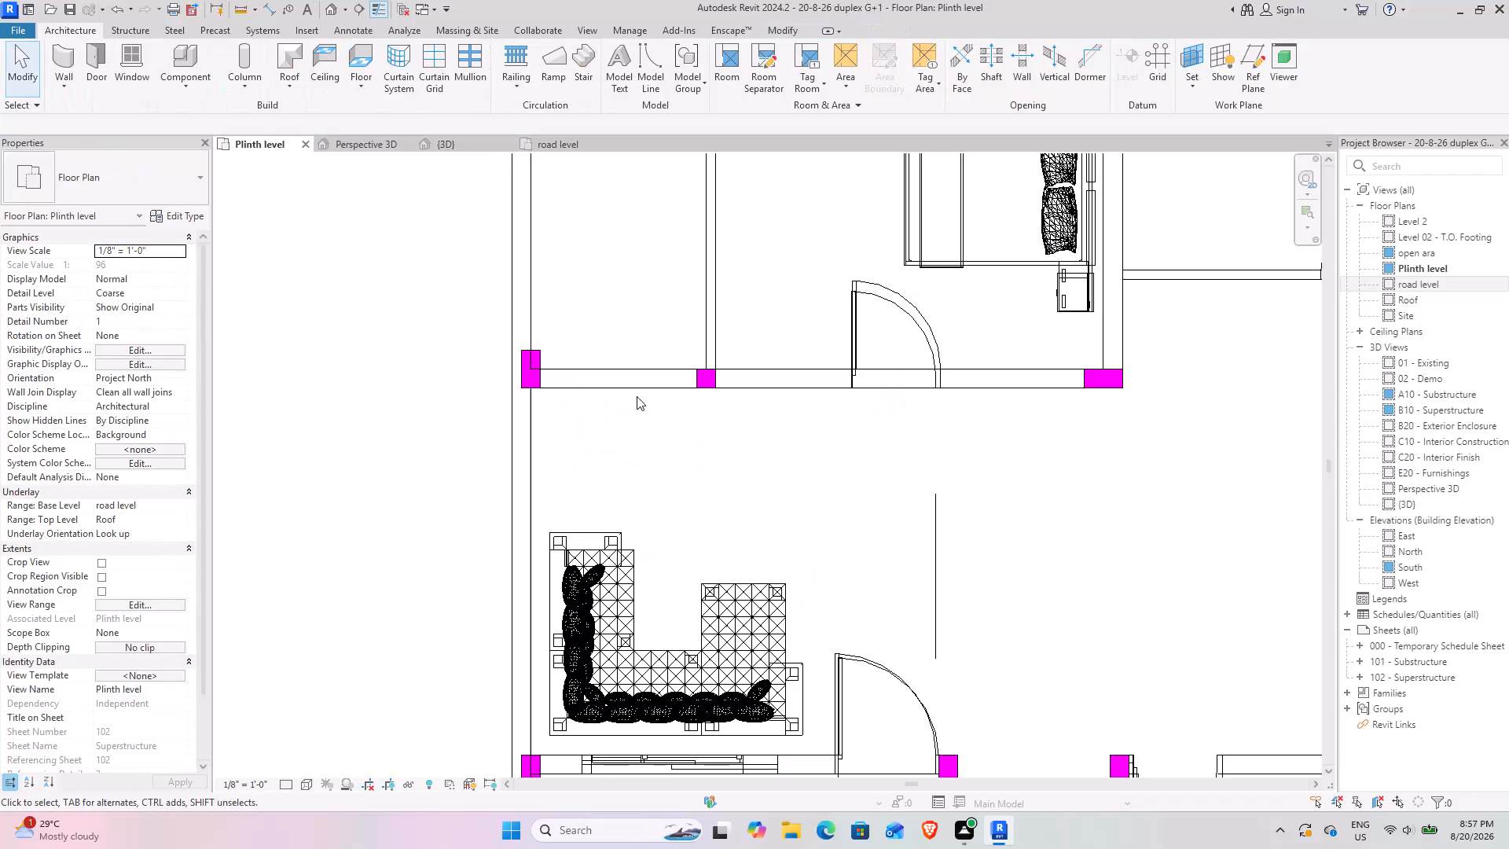
Restart component placement in the Plinth level plan, open Load Family, and look through the sofa folder's families with enlarged previews.
{"action": "key", "text": "Escape"}
{"action": "key", "text": "Escape"}
{"action": "left_click", "coordinate": [204, 94]}
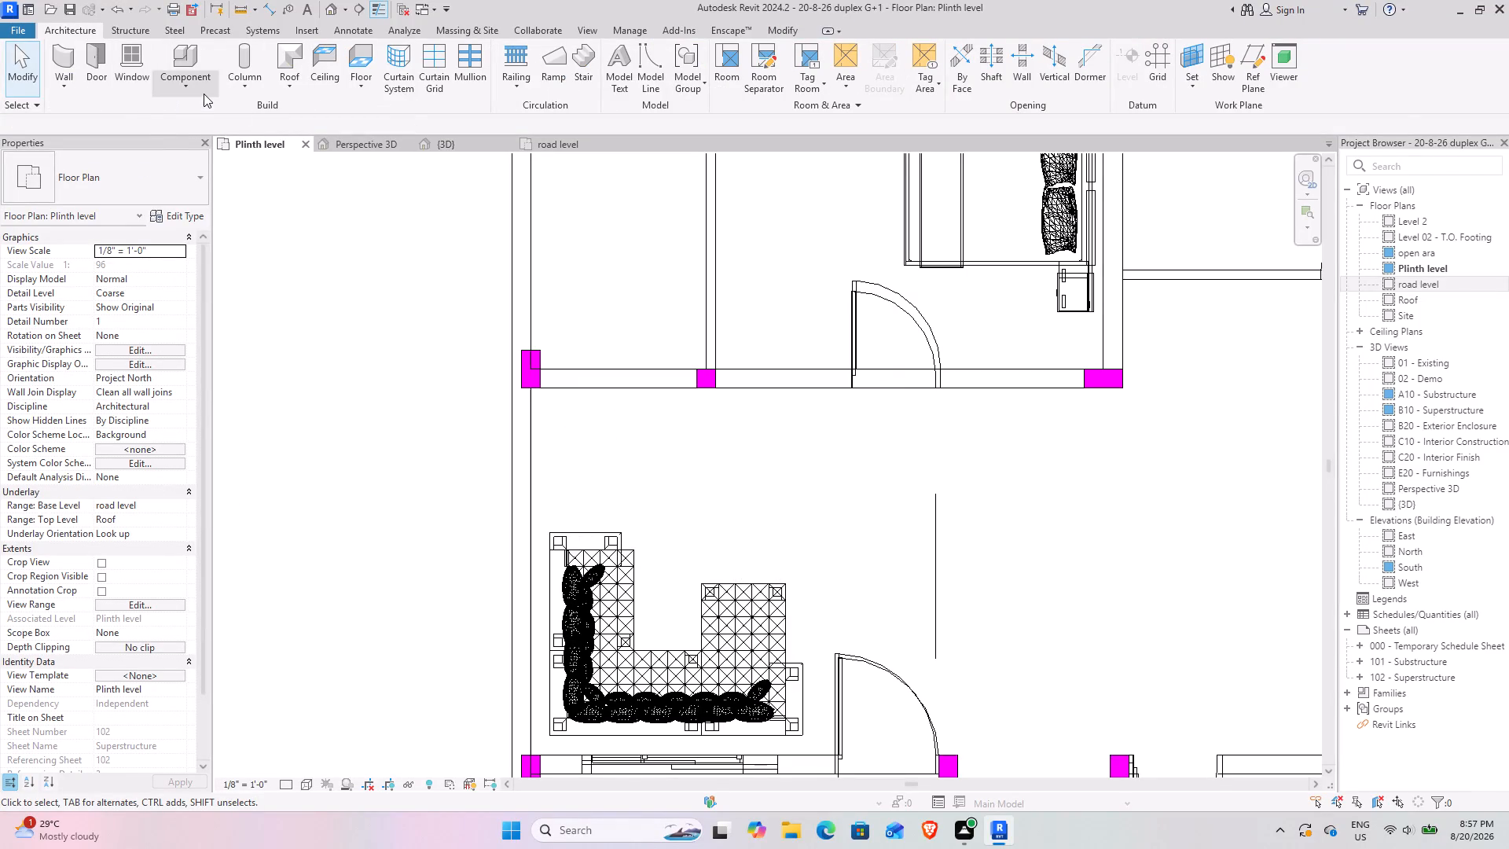
{"action": "key", "text": "Escape"}
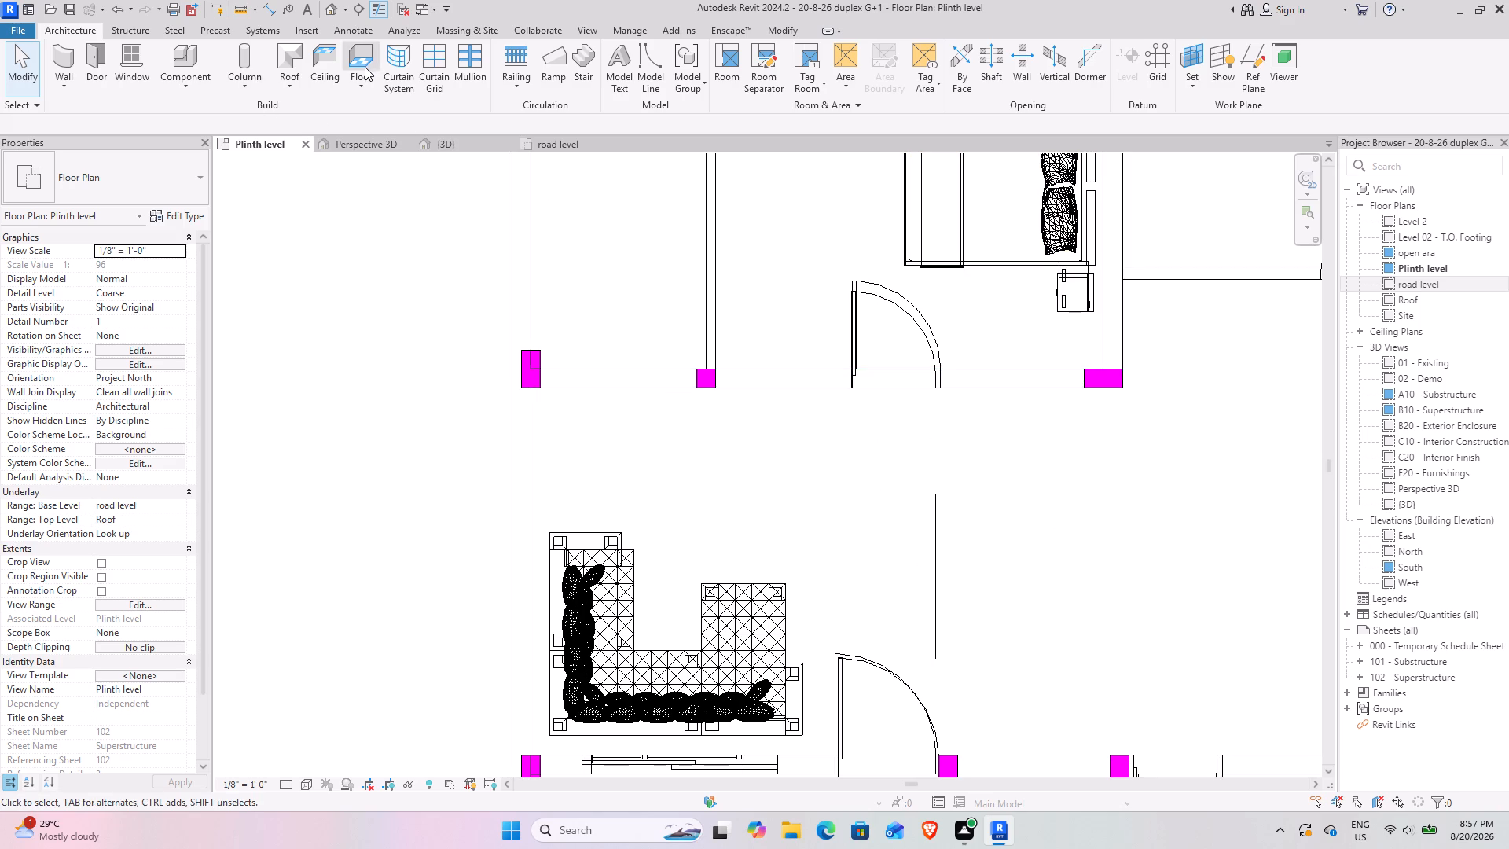
{"action": "left_click", "coordinate": [210, 79]}
{"action": "left_click", "coordinate": [231, 110]}
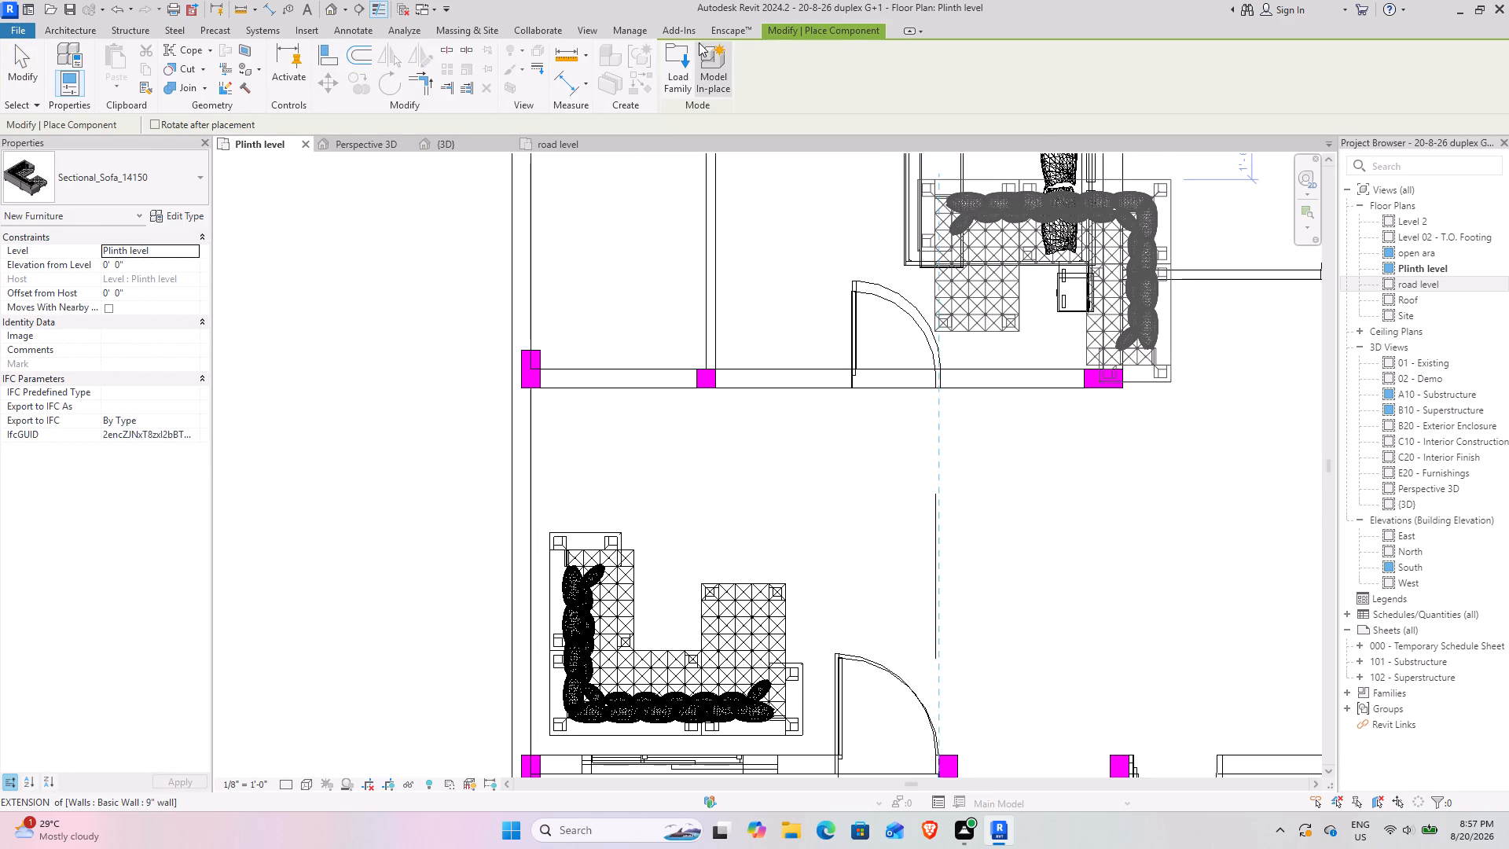
{"action": "left_click", "coordinate": [672, 57]}
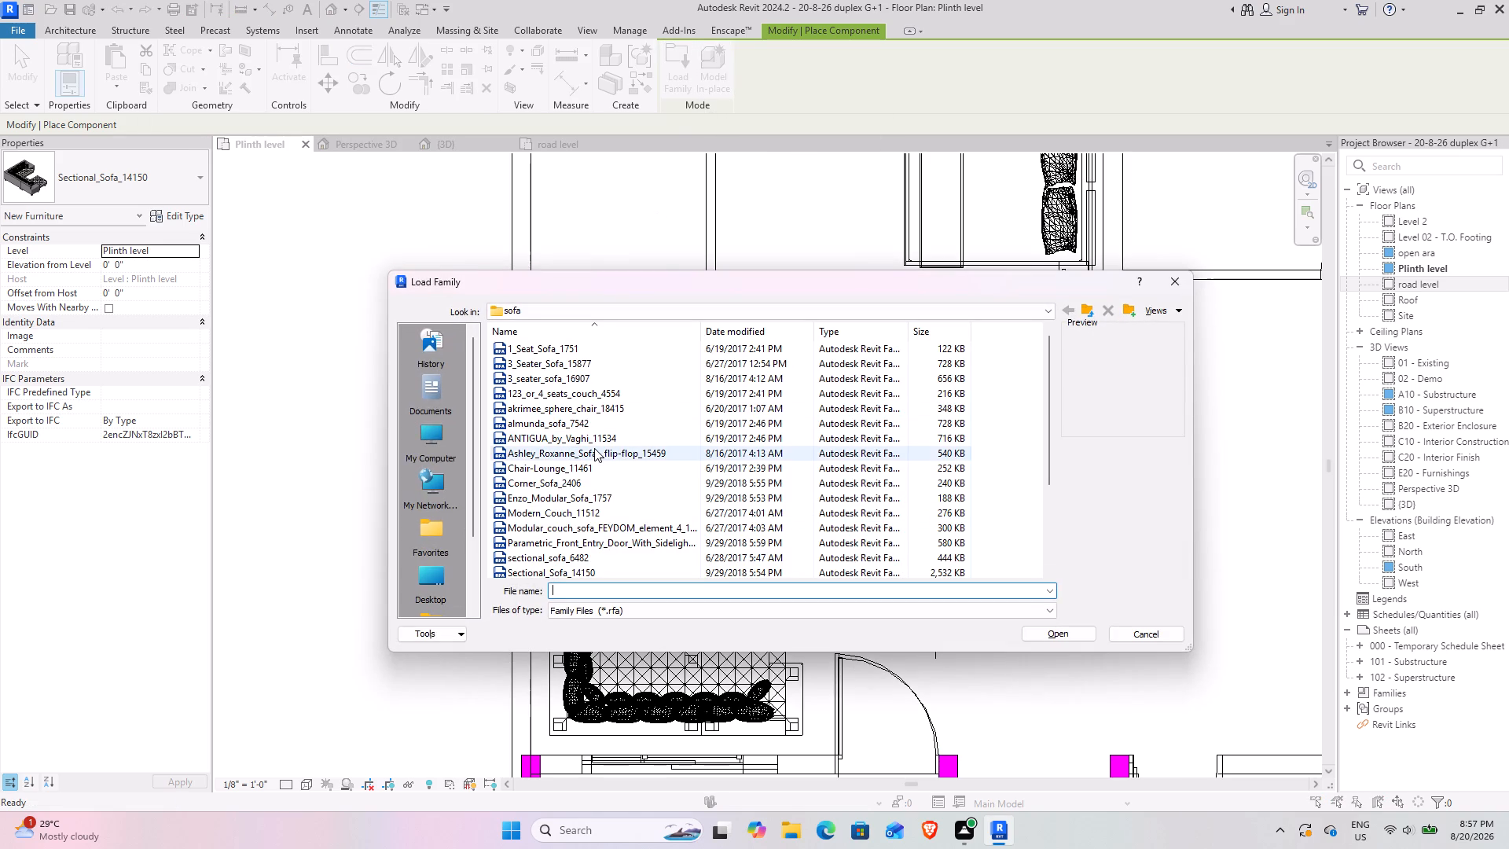
{"action": "scroll", "coordinate": [595, 447], "scroll_direction": "up", "scroll_amount": 9, "text": "ctrl"}
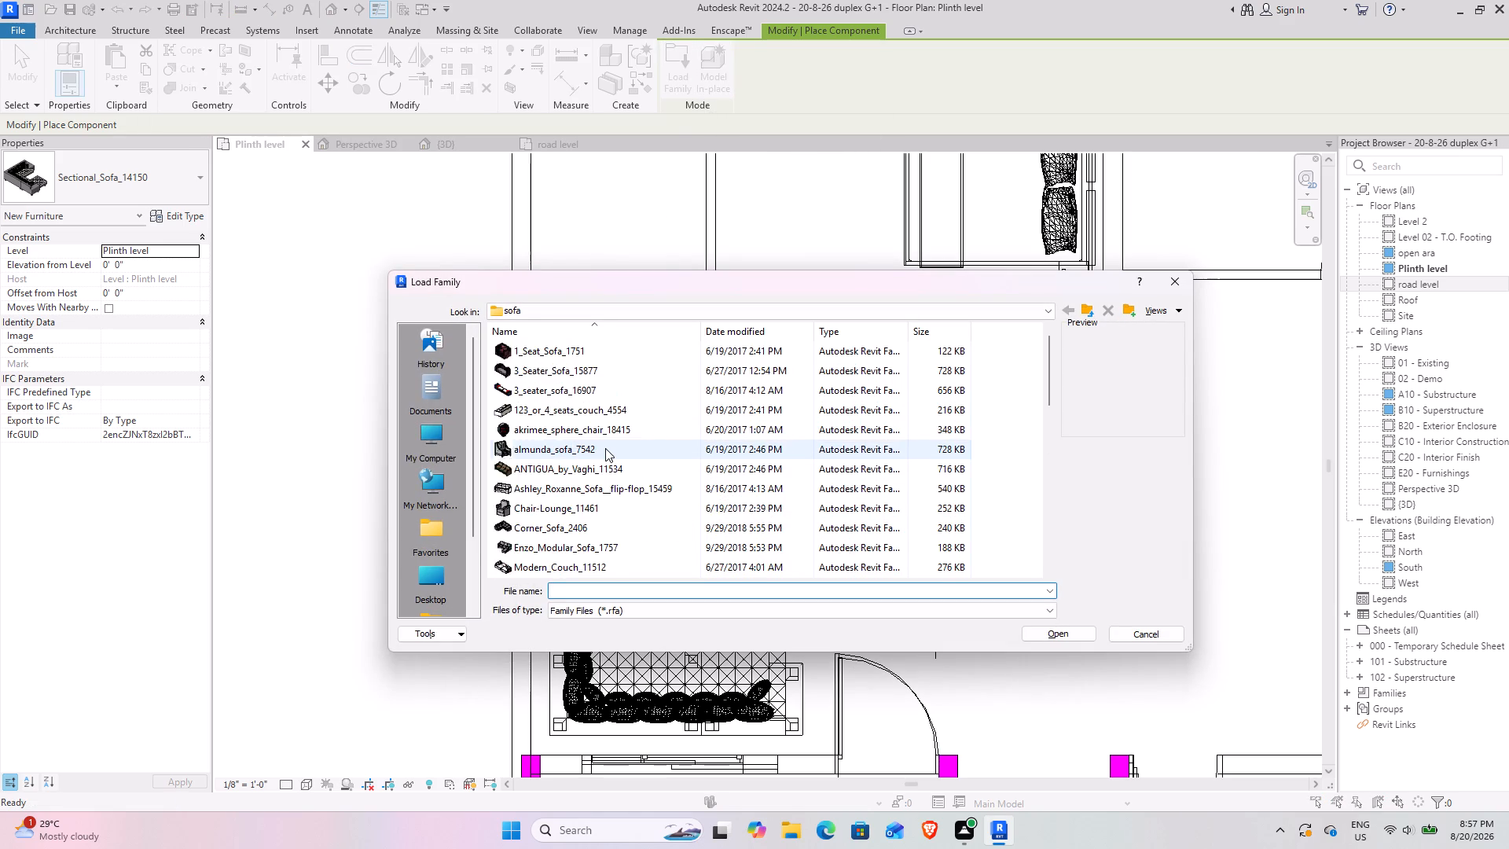
{"action": "scroll", "coordinate": [605, 448], "scroll_direction": "up", "scroll_amount": 6, "text": "ctrl"}
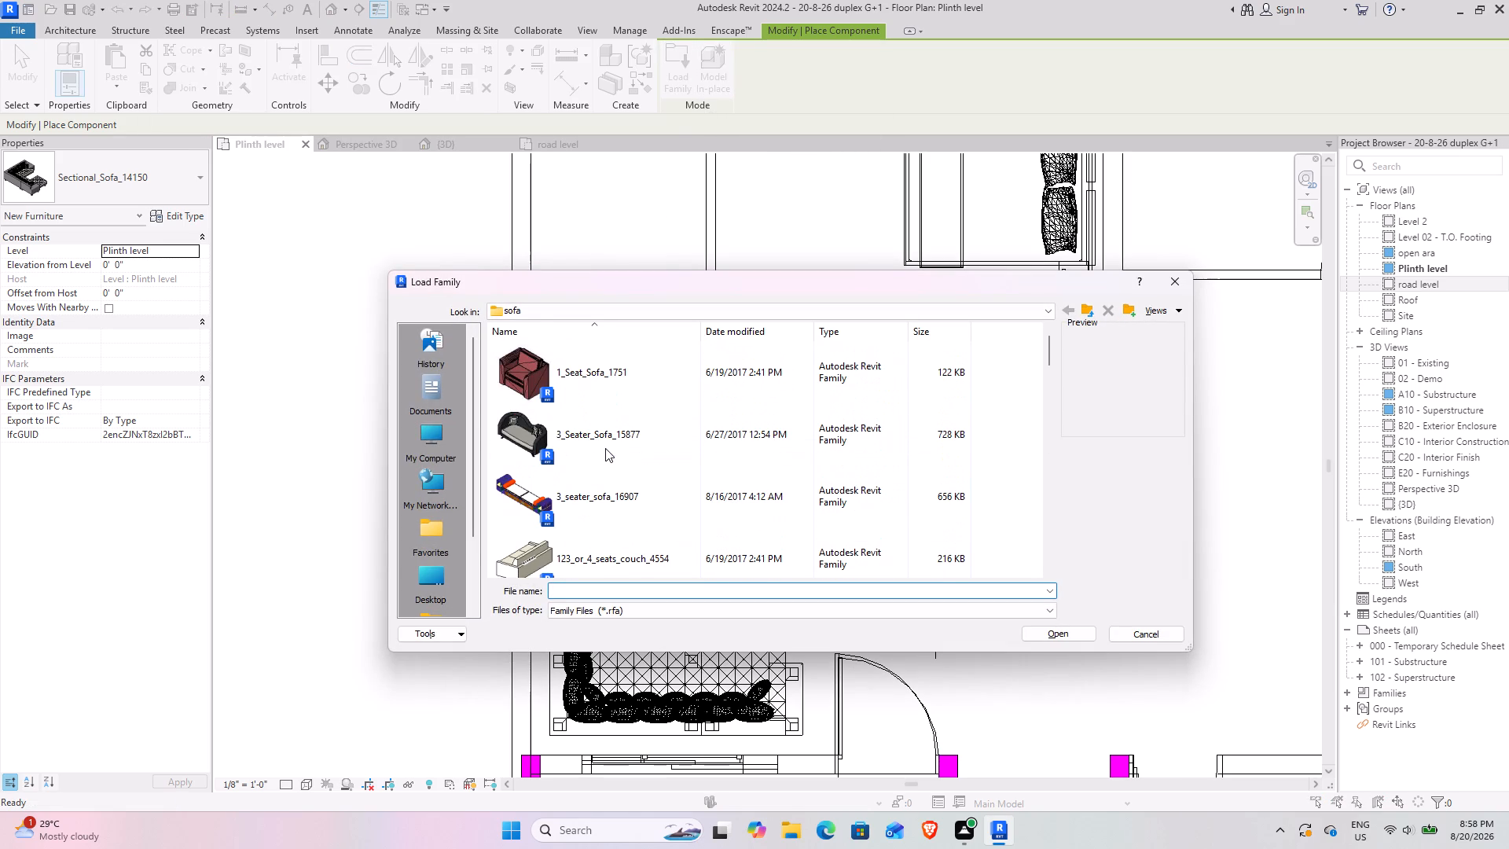
{"action": "scroll", "coordinate": [605, 448], "scroll_direction": "up", "scroll_amount": 2, "text": "ctrl"}
{"action": "scroll", "coordinate": [605, 448], "scroll_direction": "down", "scroll_amount": 2}
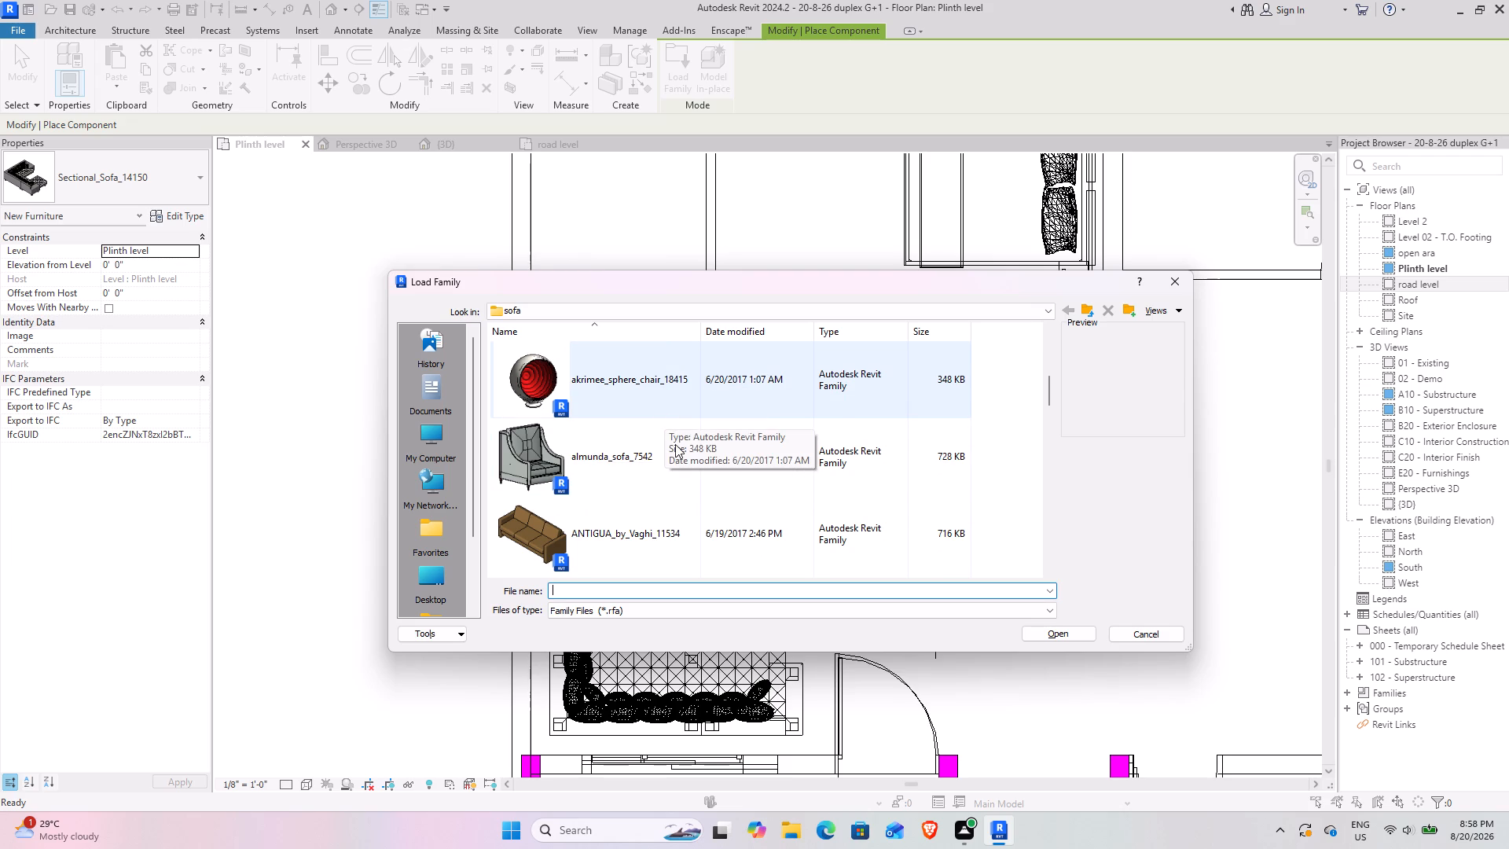
Browse Load Family from SHUBHAM CITY to the US folder under ProgramData, Autodesk, RVT 2024, Libraries, English-Imperial on drive C.
{"action": "left_click", "coordinate": [1090, 313]}
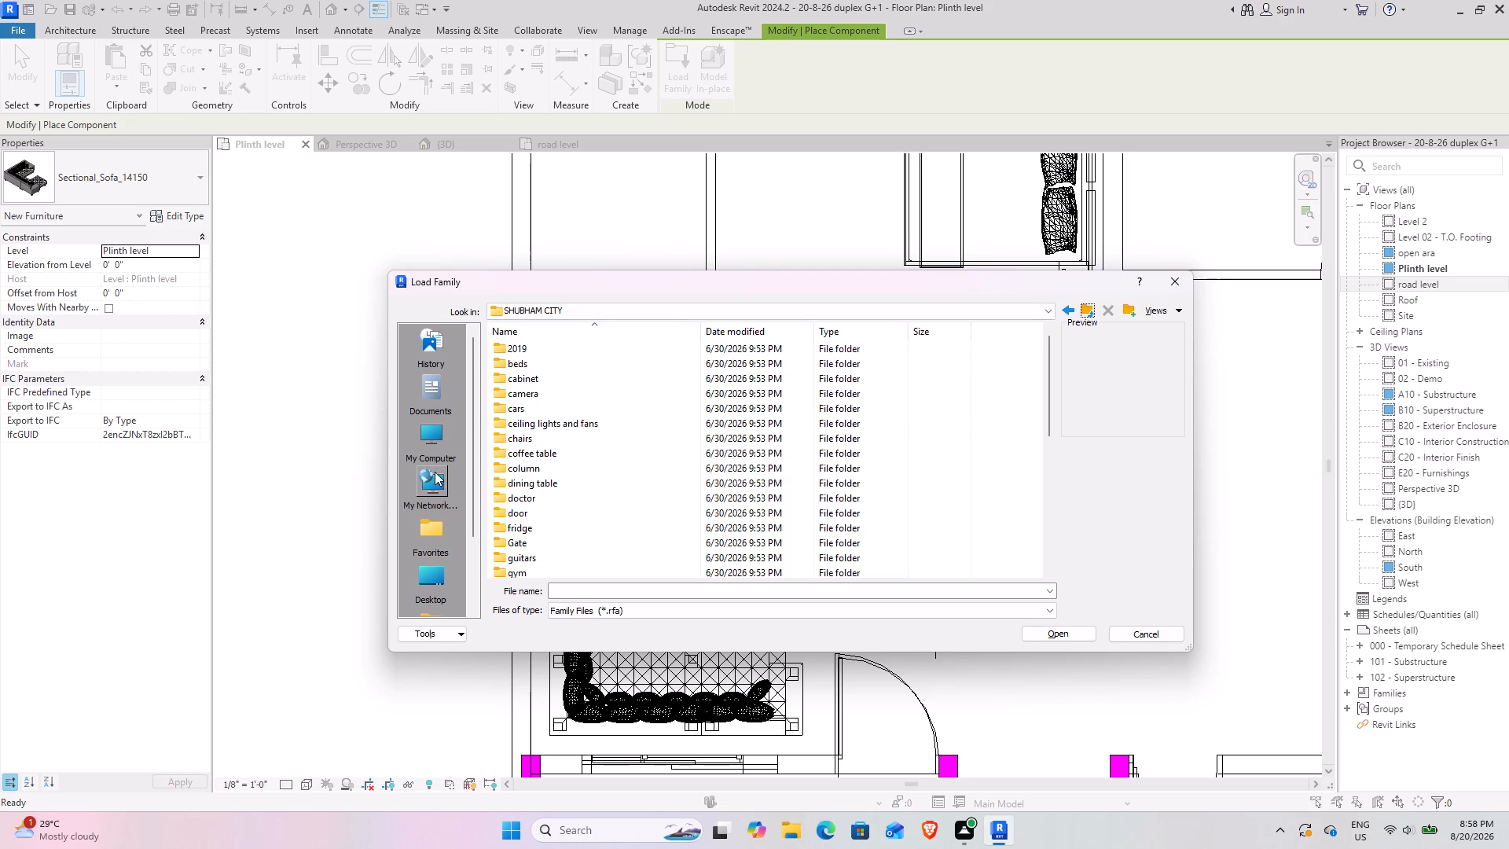
{"action": "double_click", "coordinate": [430, 434]}
{"action": "double_click", "coordinate": [580, 365]}
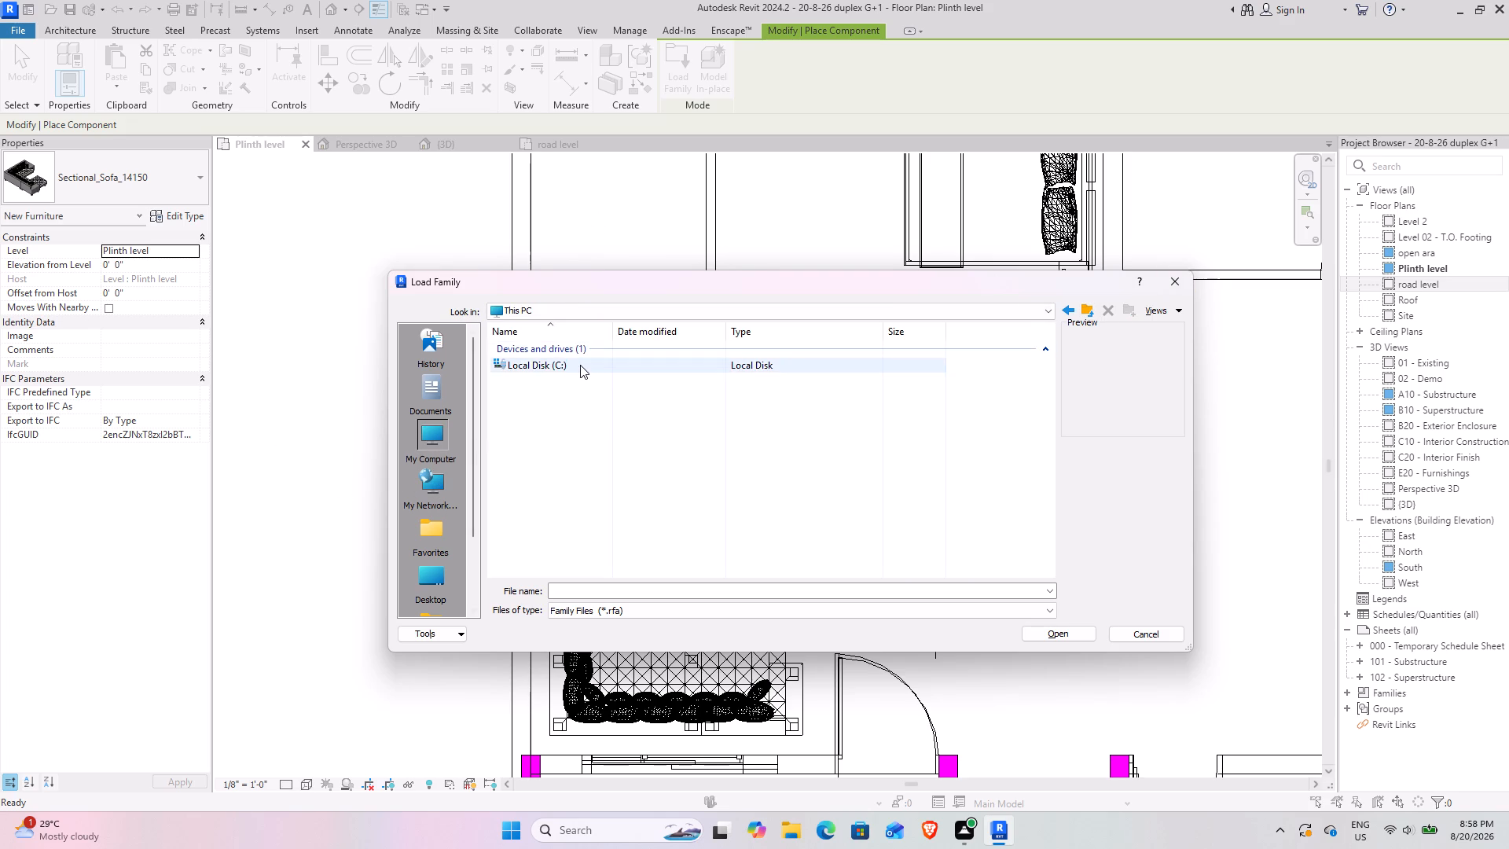
{"action": "double_click", "coordinate": [558, 476]}
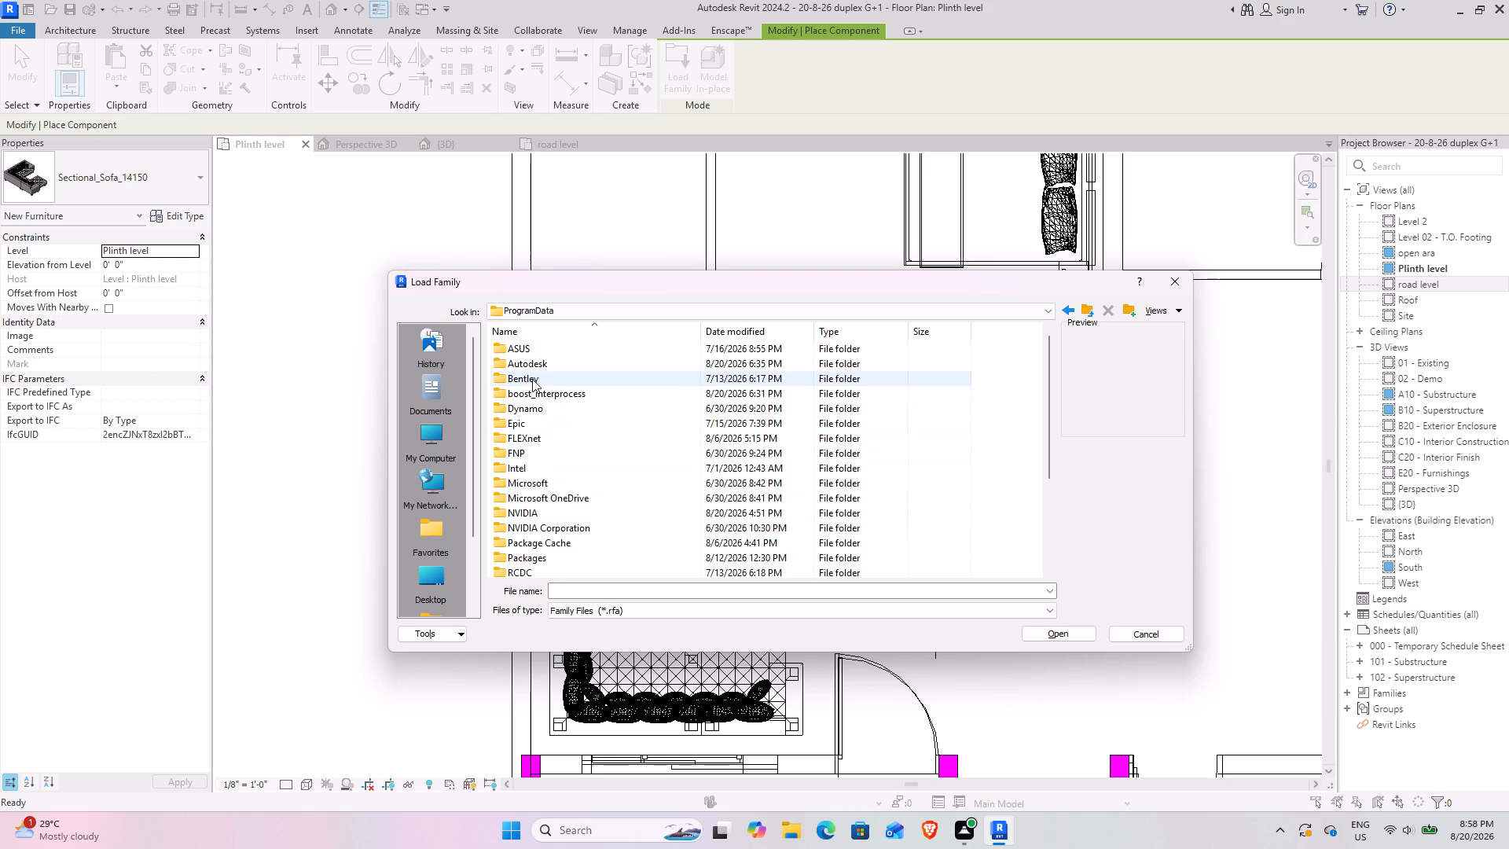
{"action": "double_click", "coordinate": [532, 363]}
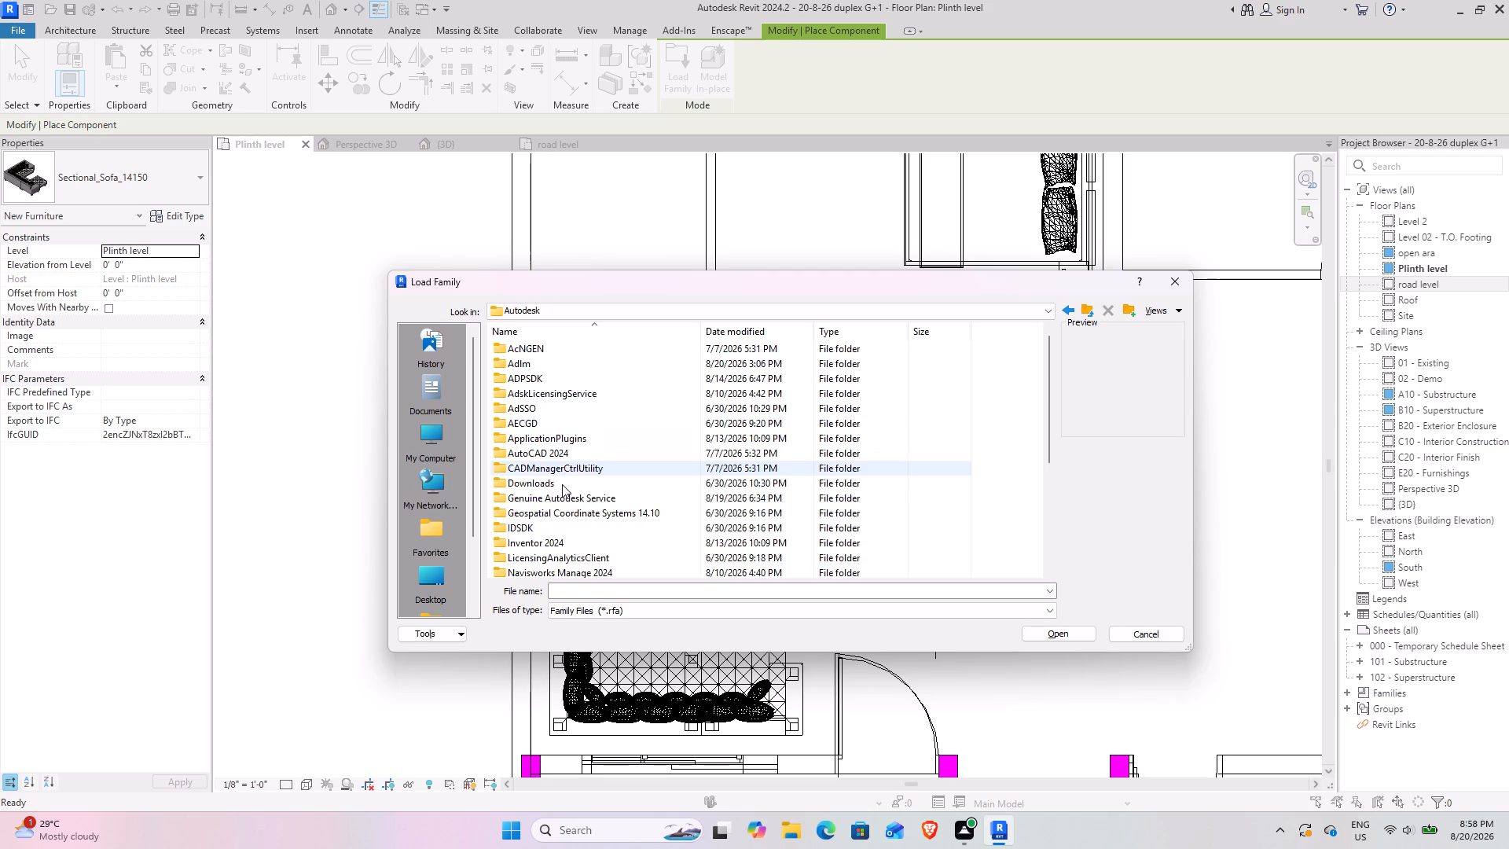
{"action": "scroll", "coordinate": [562, 484], "scroll_direction": "down", "scroll_amount": 3}
{"action": "left_click", "coordinate": [557, 520]}
{"action": "double_click", "coordinate": [555, 520]}
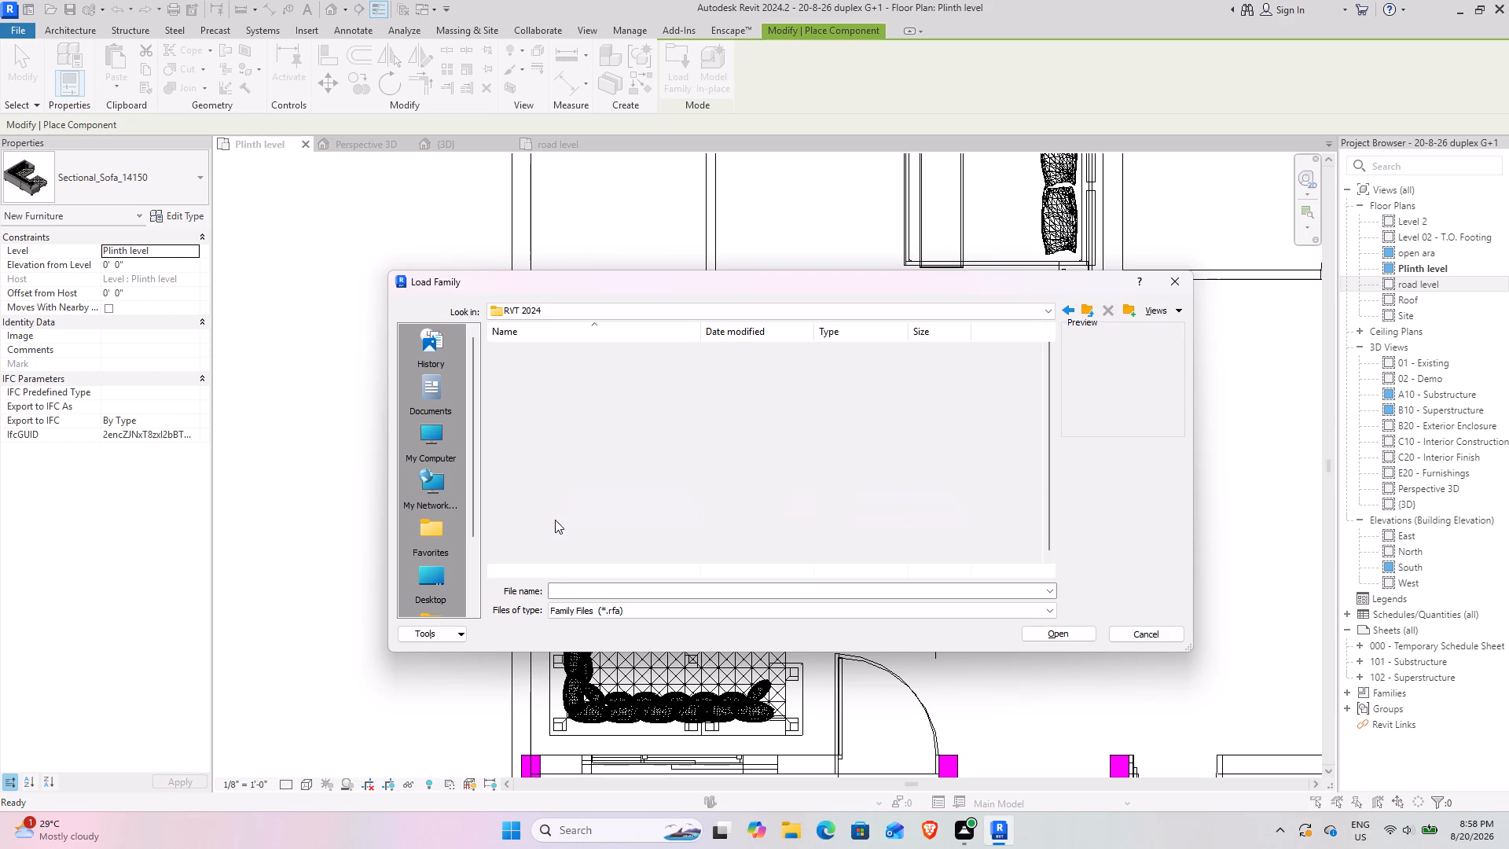
{"action": "double_click", "coordinate": [532, 408]}
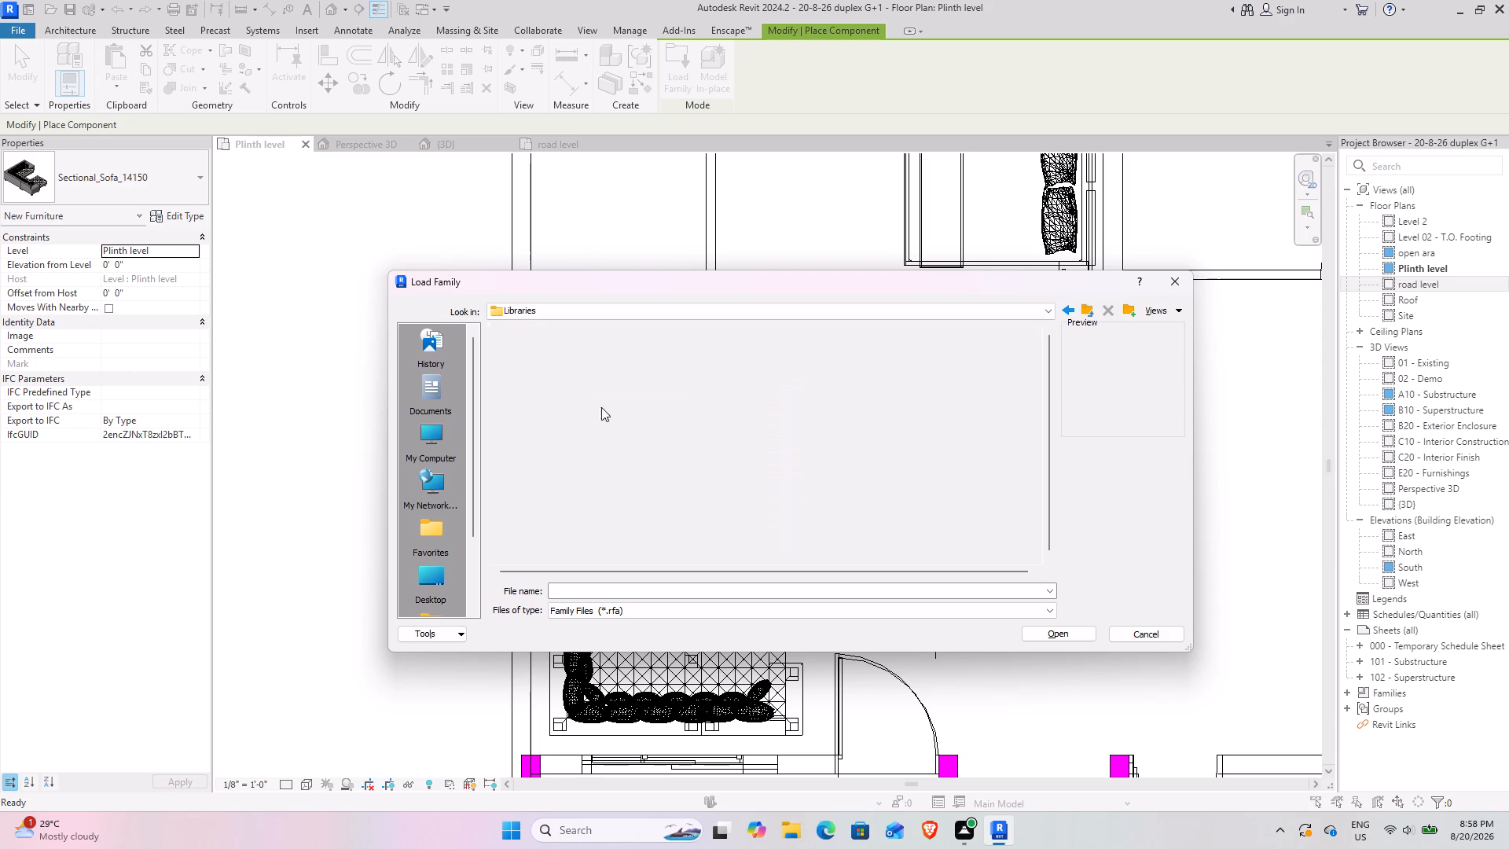
{"action": "double_click", "coordinate": [544, 390]}
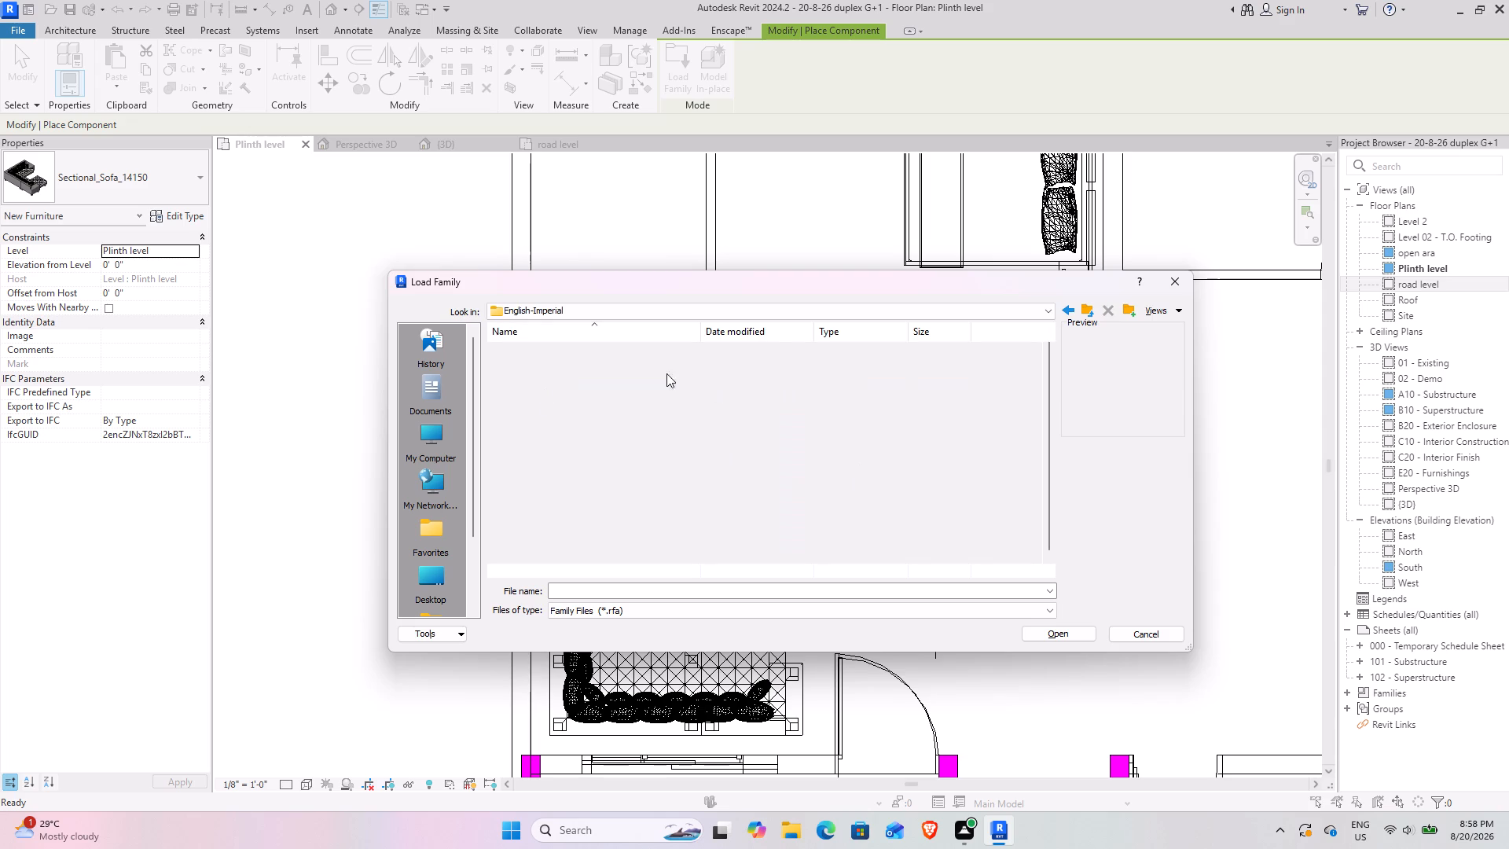
{"action": "left_click", "coordinate": [652, 360]}
{"action": "double_click", "coordinate": [654, 352]}
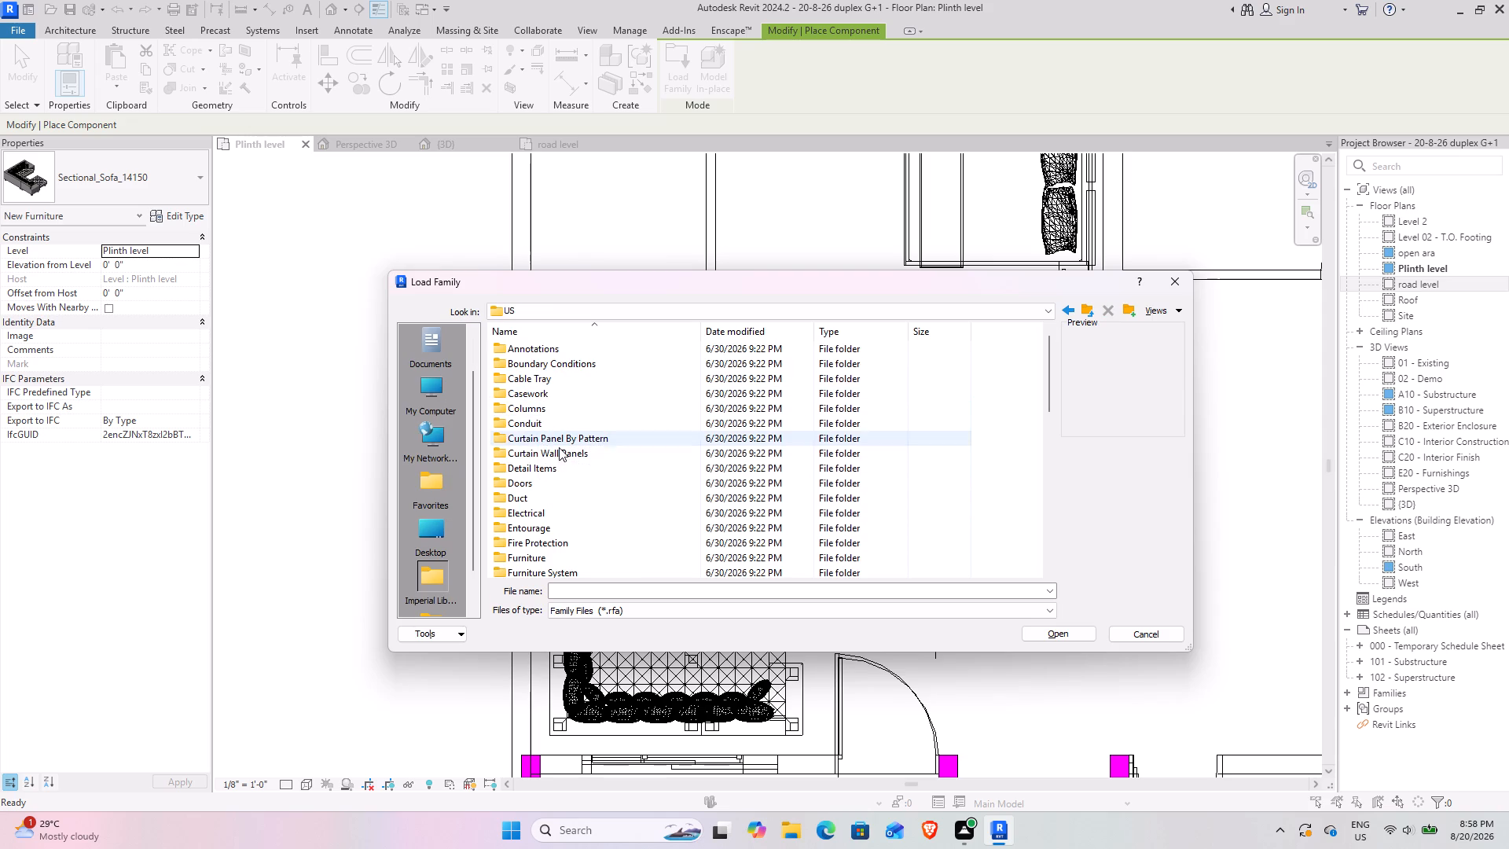
Examine the category folders in the US library, going back up to Libraries and reopening English-Imperial's US folder once.
{"action": "scroll", "coordinate": [567, 503], "scroll_direction": "down", "scroll_amount": 3}
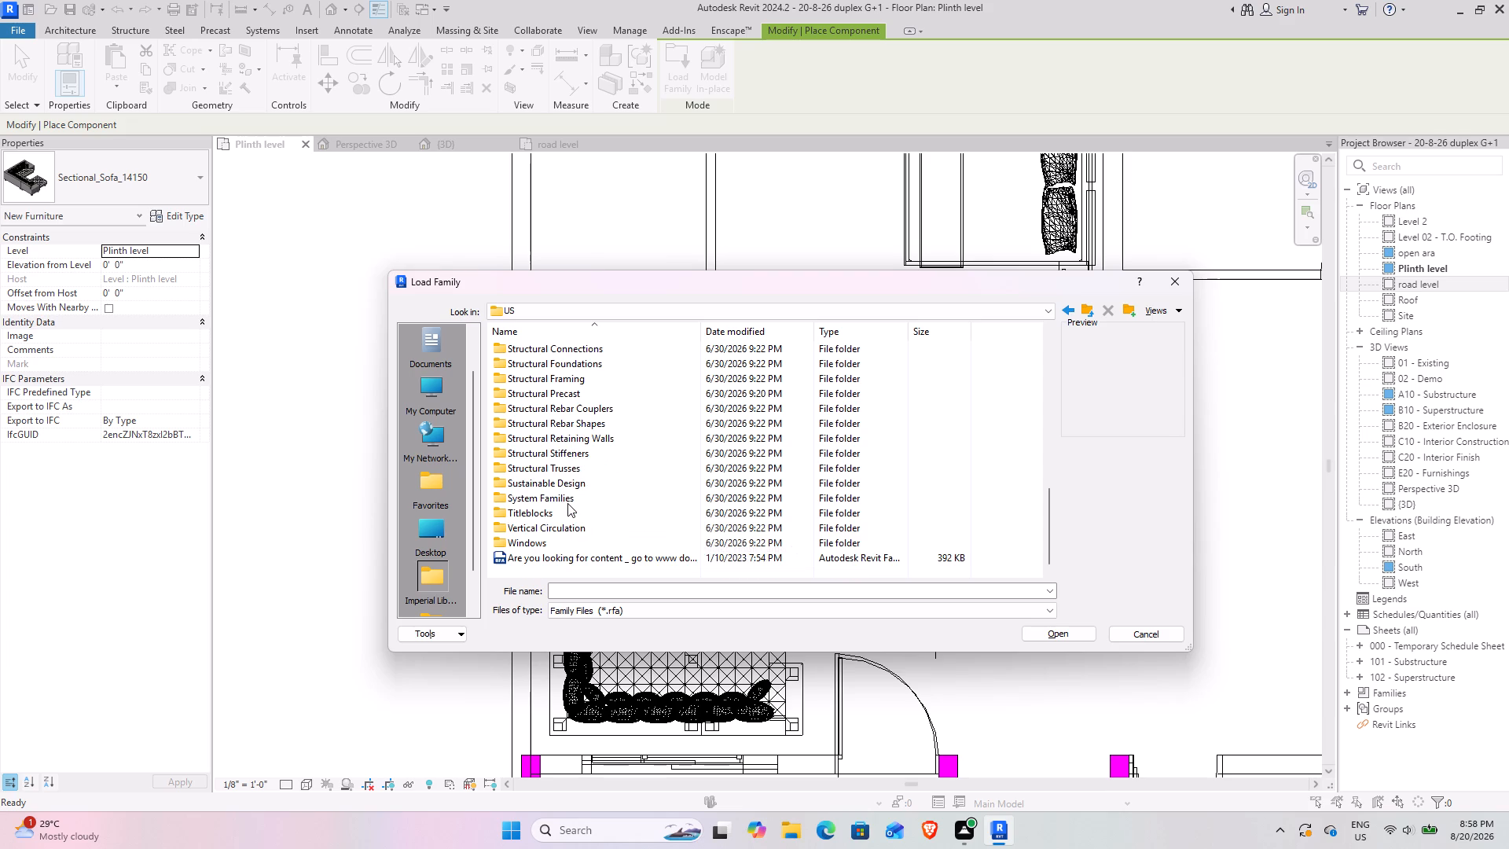
{"action": "scroll", "coordinate": [567, 503], "scroll_direction": "down", "scroll_amount": 1}
{"action": "scroll", "coordinate": [558, 509], "scroll_direction": "up", "scroll_amount": 5}
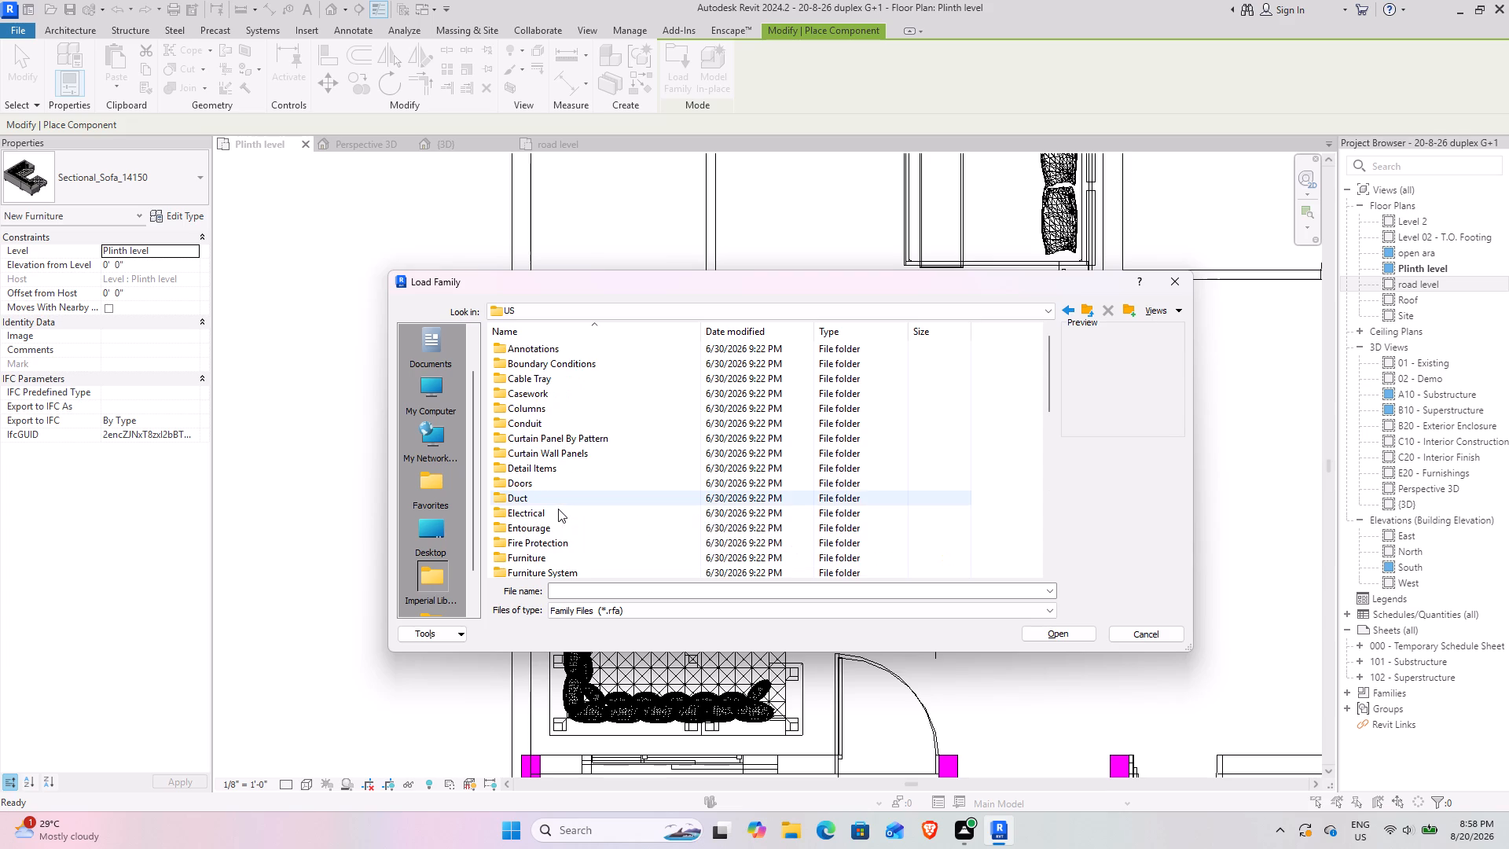
{"action": "scroll", "coordinate": [558, 509], "scroll_direction": "up", "scroll_amount": 4}
{"action": "scroll", "coordinate": [543, 417], "scroll_direction": "up", "scroll_amount": 4}
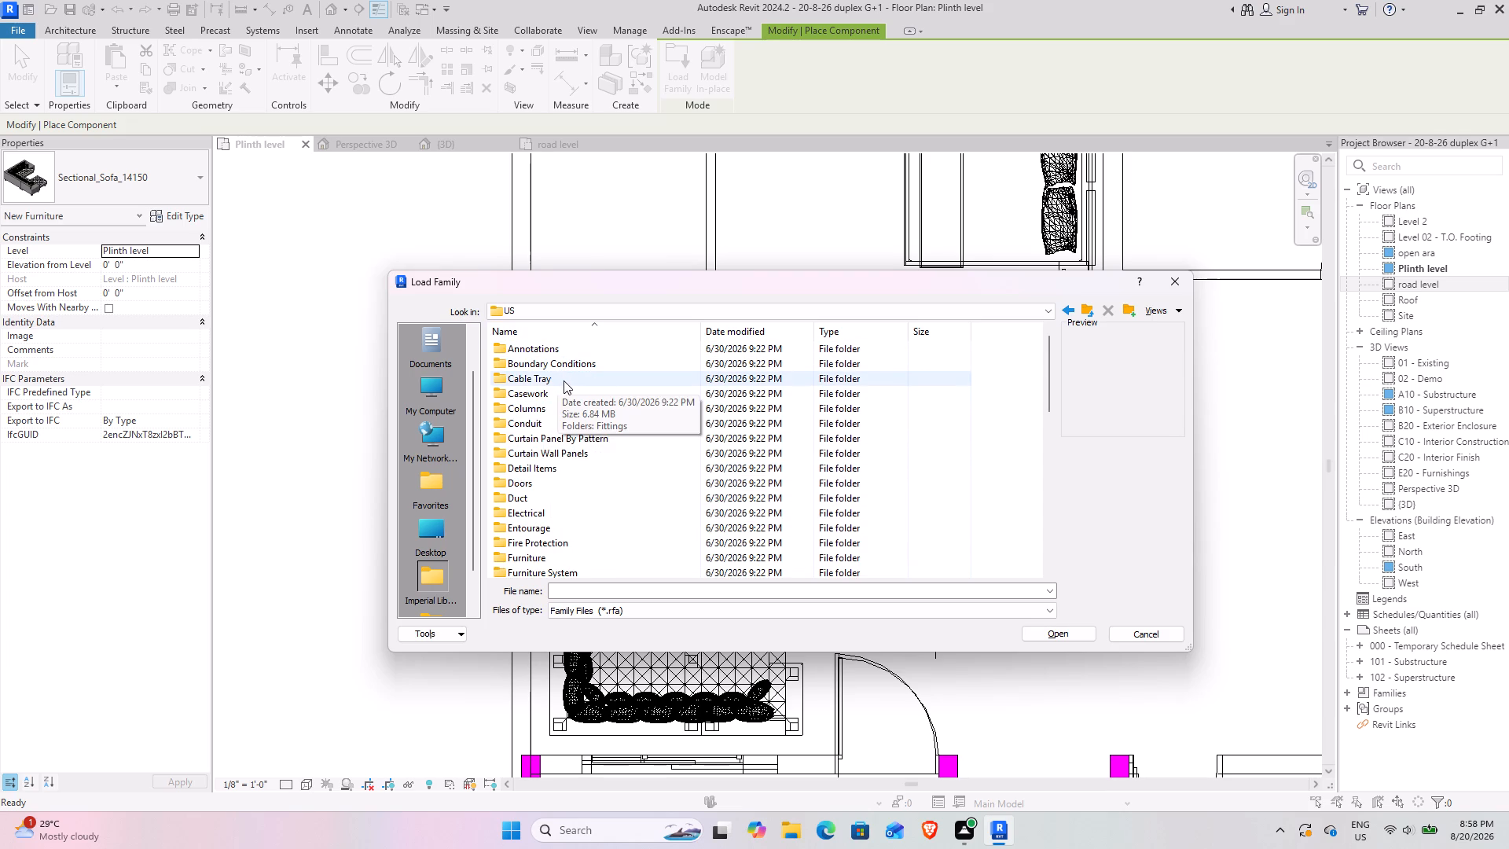
{"action": "left_click", "coordinate": [1064, 305]}
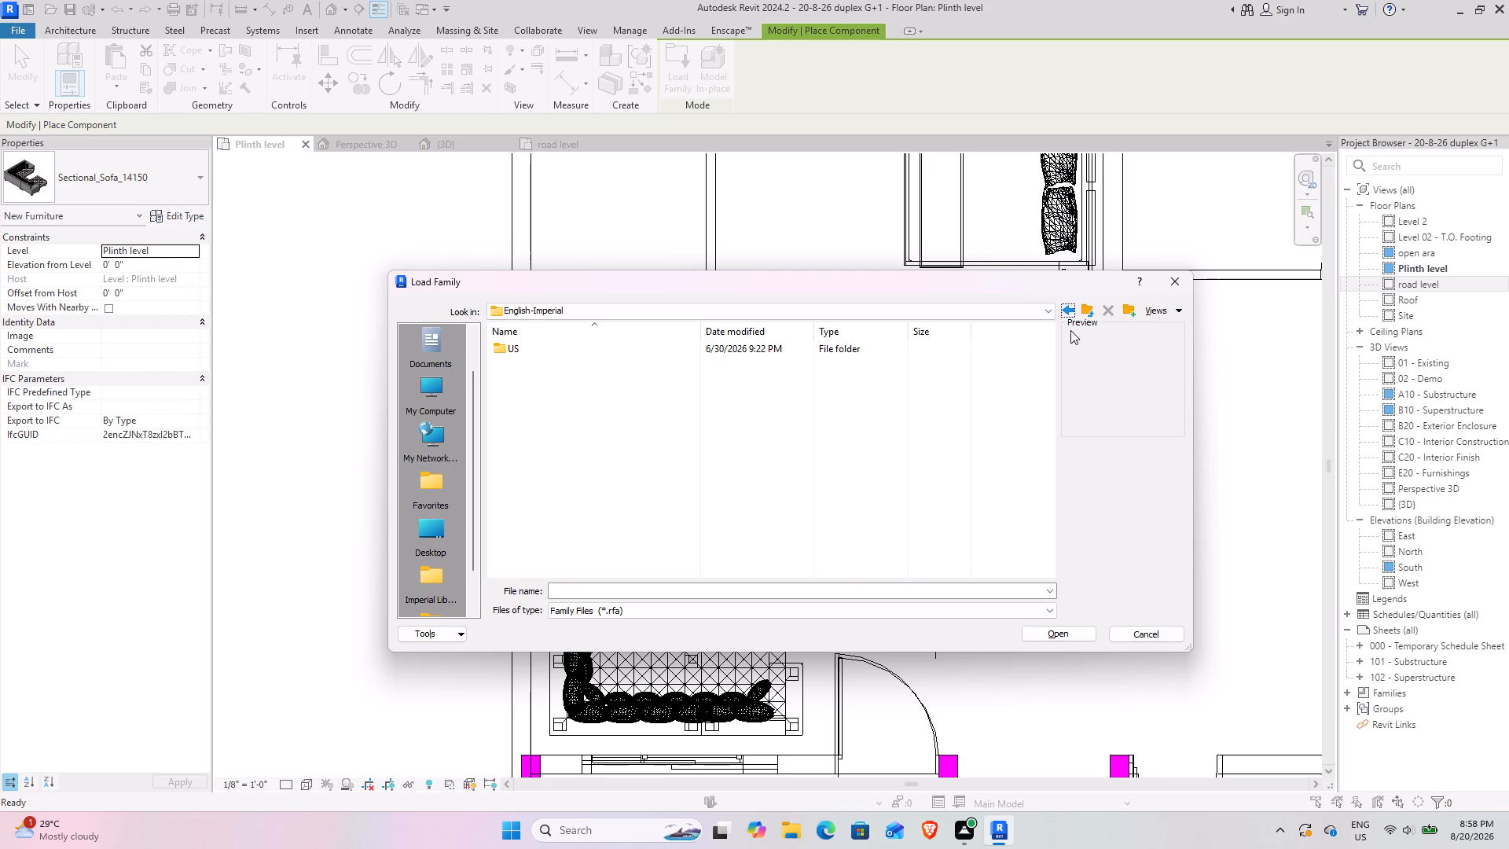
{"action": "left_click", "coordinate": [1070, 314]}
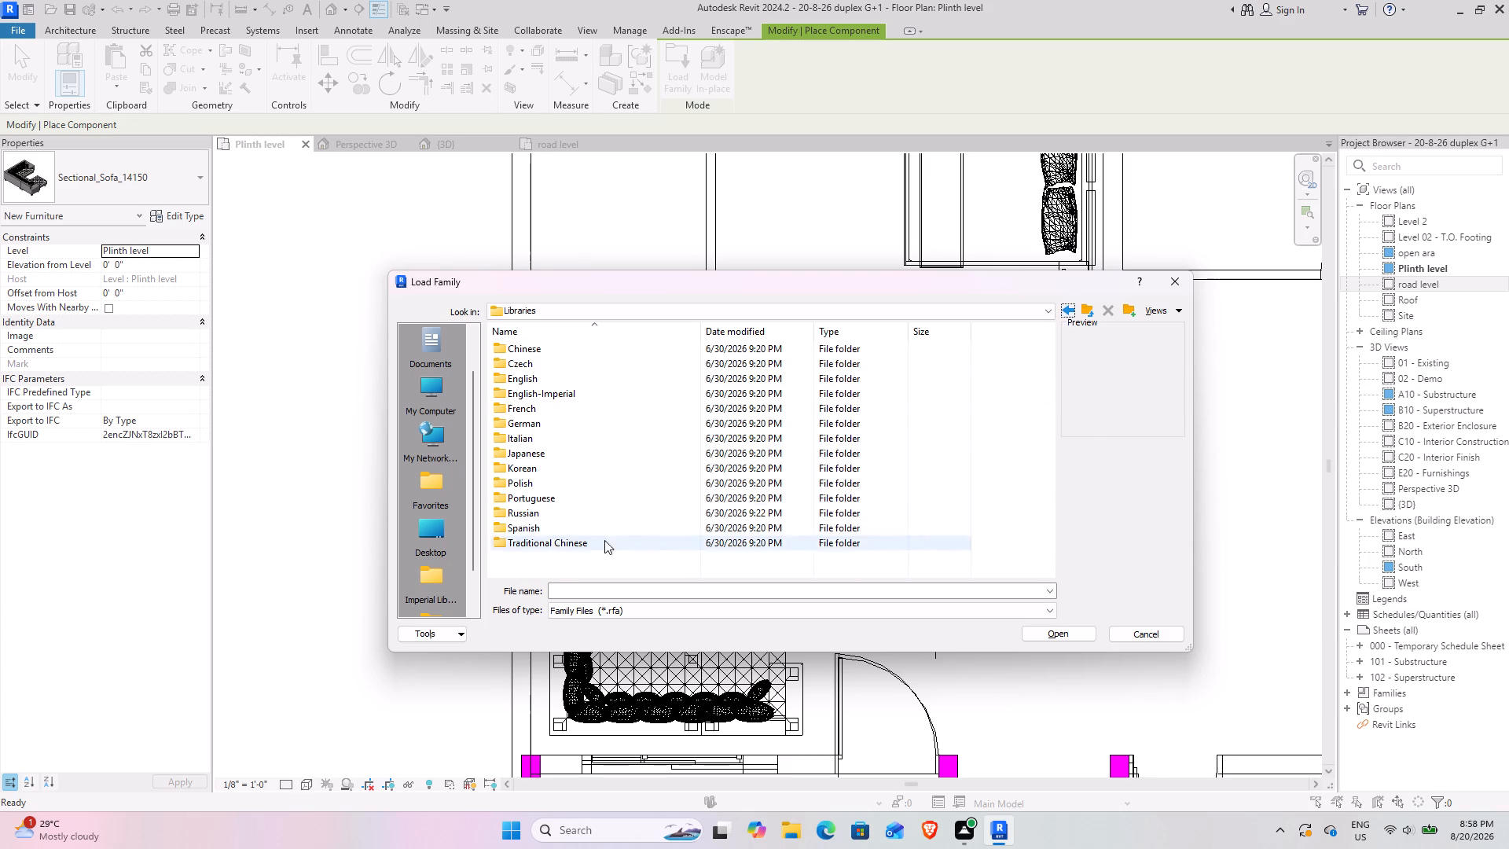
{"action": "double_click", "coordinate": [556, 398]}
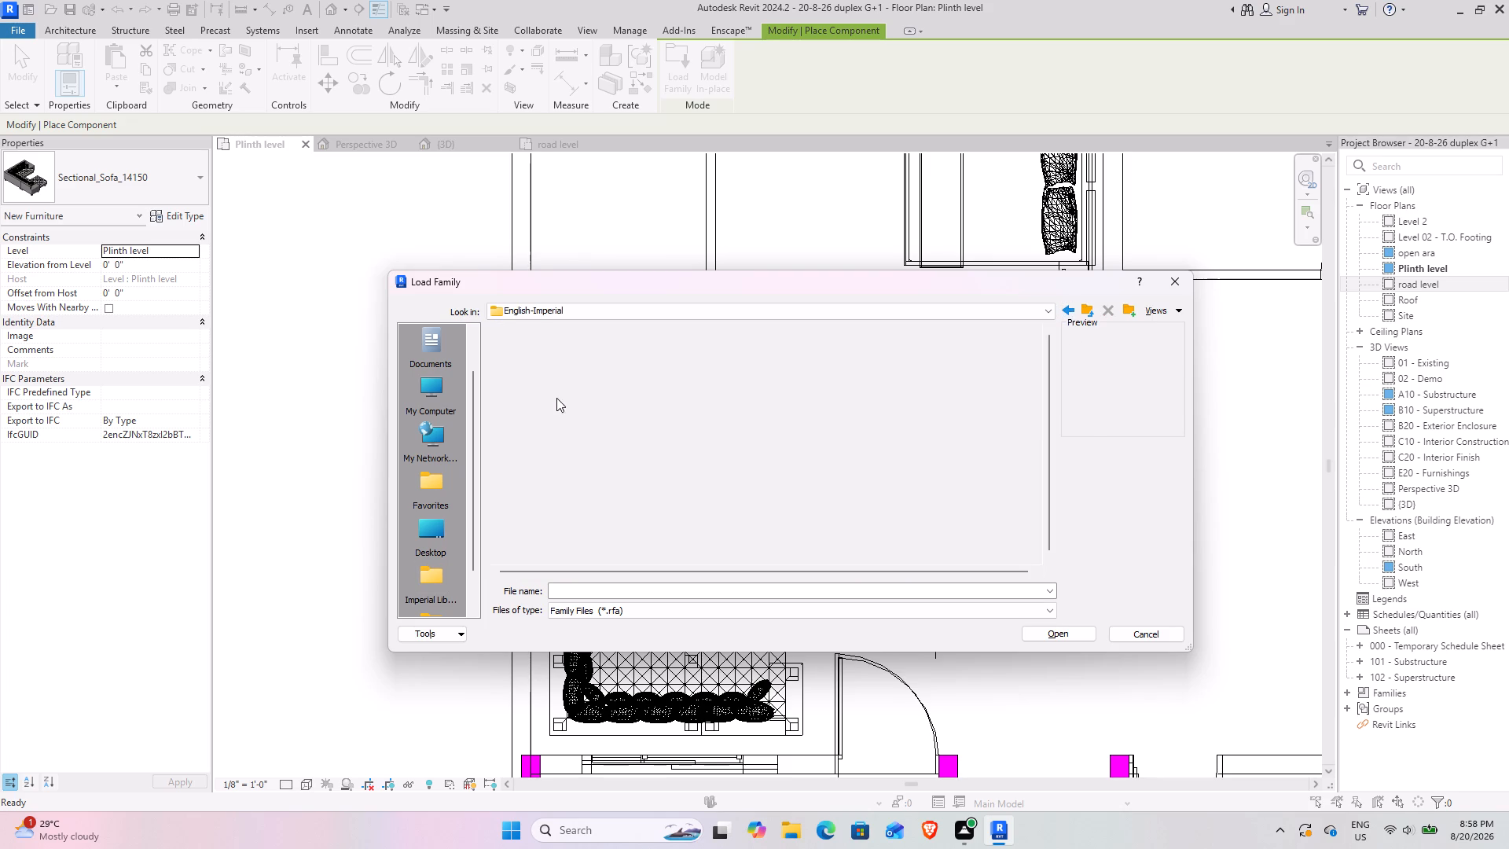
{"action": "left_click", "coordinate": [540, 340]}
{"action": "double_click", "coordinate": [541, 346]}
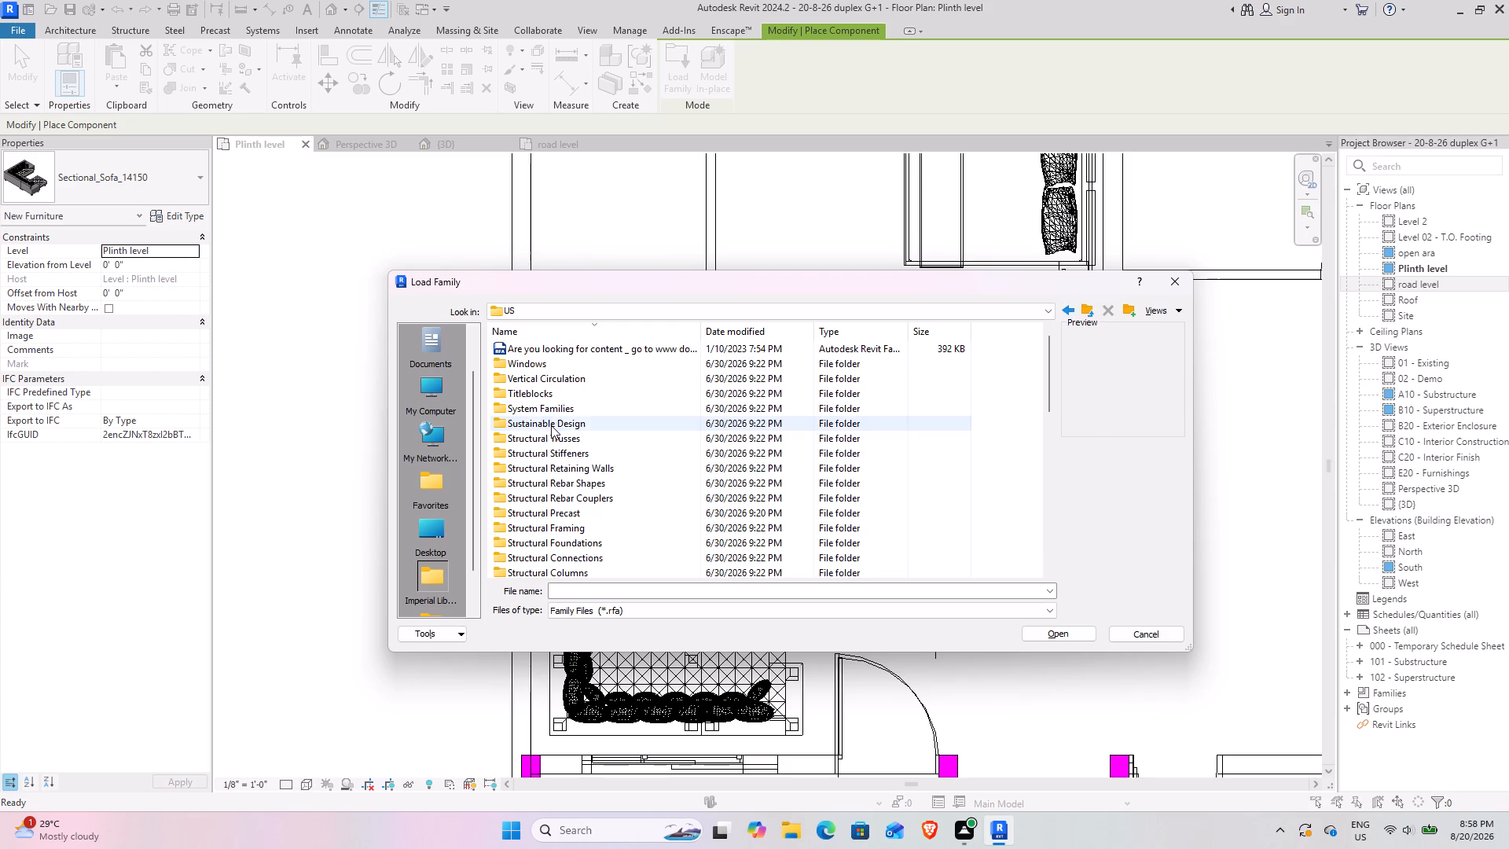
{"action": "scroll", "coordinate": [582, 469], "scroll_direction": "down", "scroll_amount": 3}
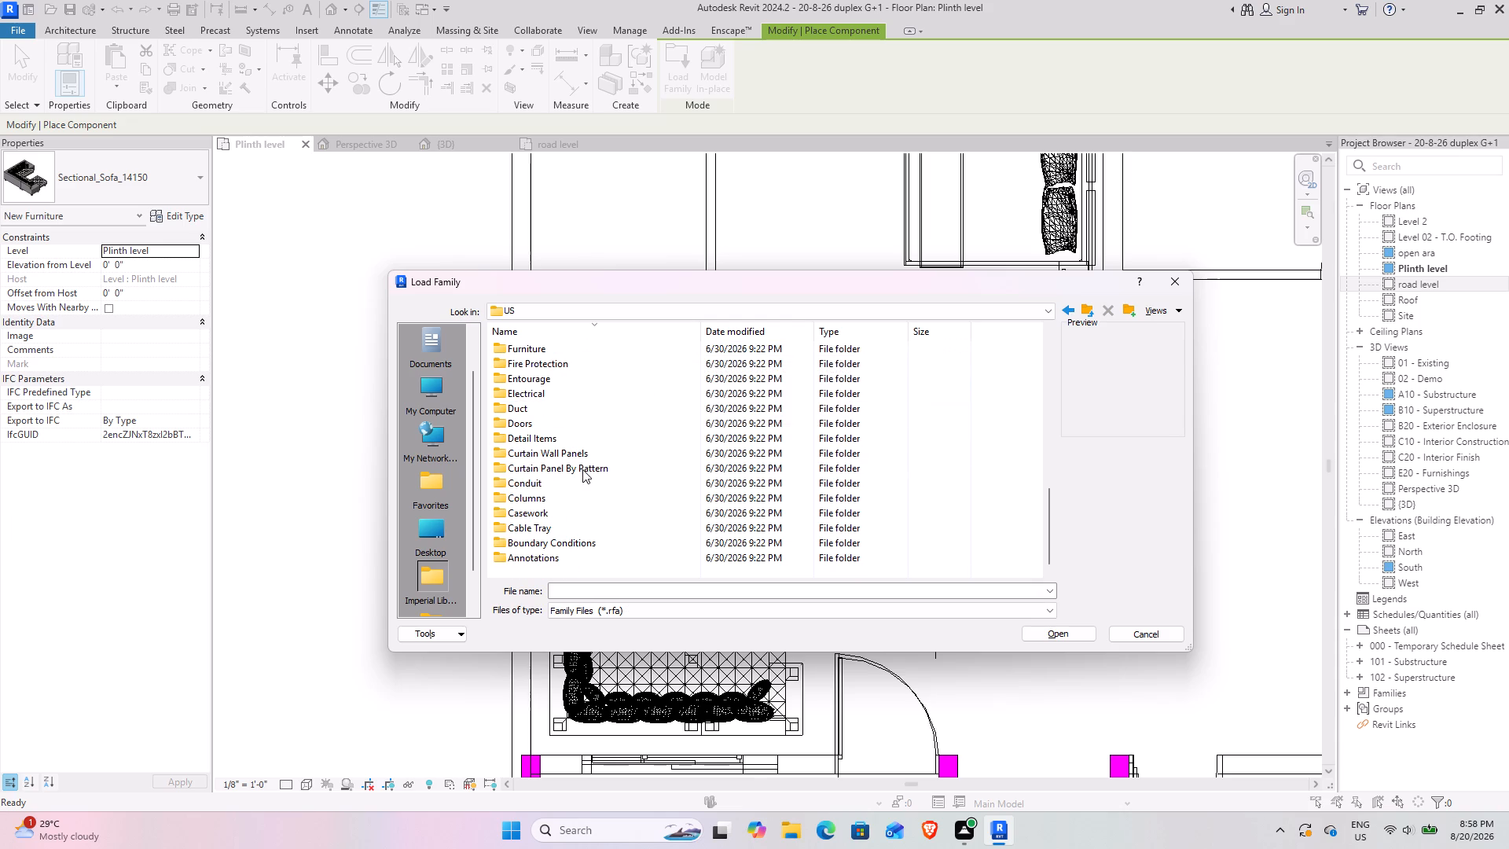
{"action": "scroll", "coordinate": [582, 469], "scroll_direction": "down", "scroll_amount": 2}
{"action": "scroll", "coordinate": [515, 394], "scroll_direction": "up", "scroll_amount": 1}
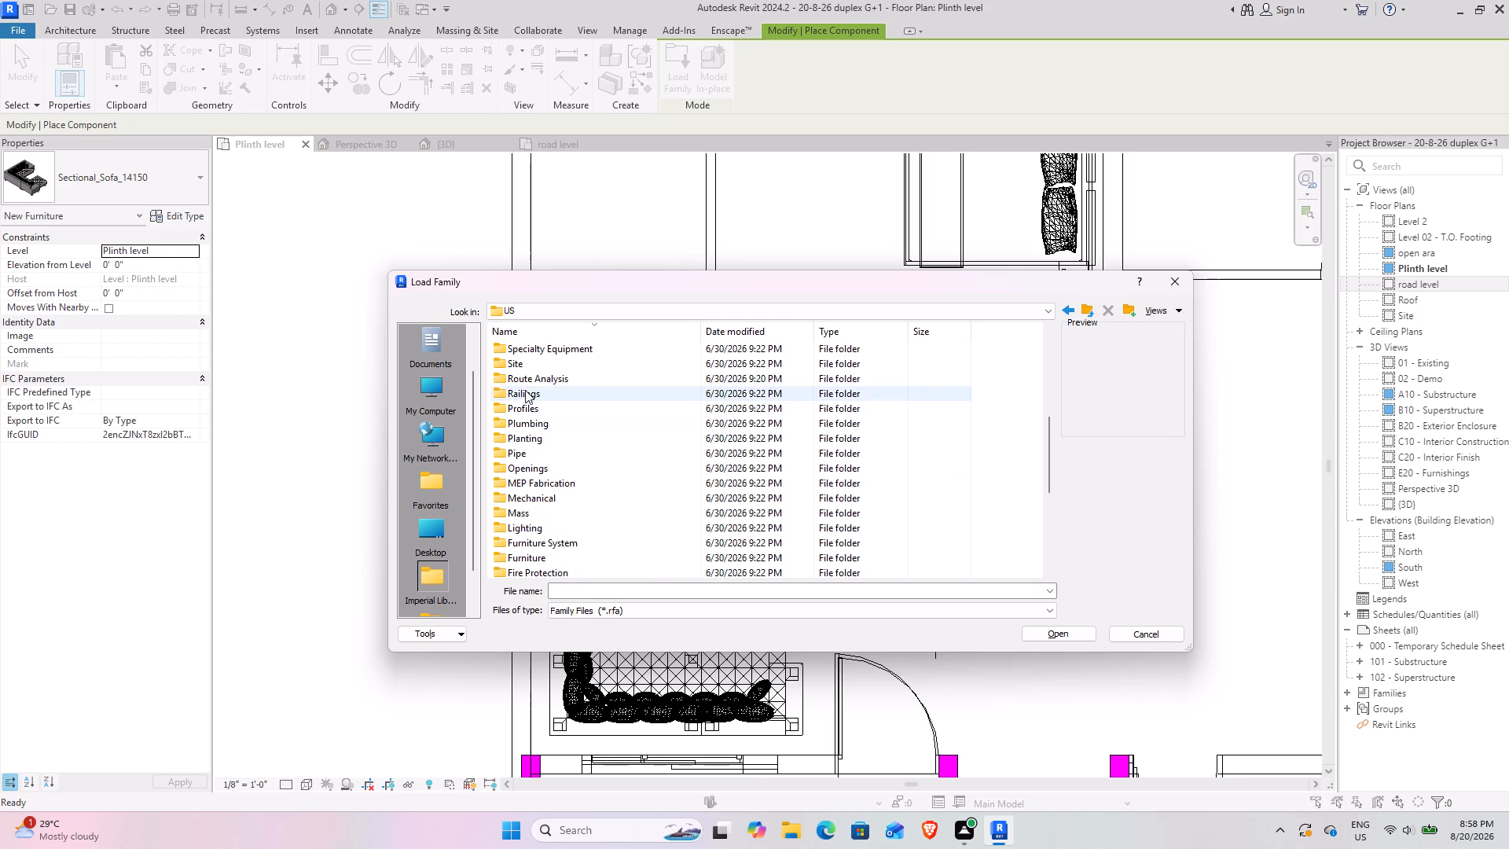
{"action": "scroll", "coordinate": [525, 378], "scroll_direction": "up", "scroll_amount": 3}
{"action": "scroll", "coordinate": [593, 429], "scroll_direction": "up", "scroll_amount": 3}
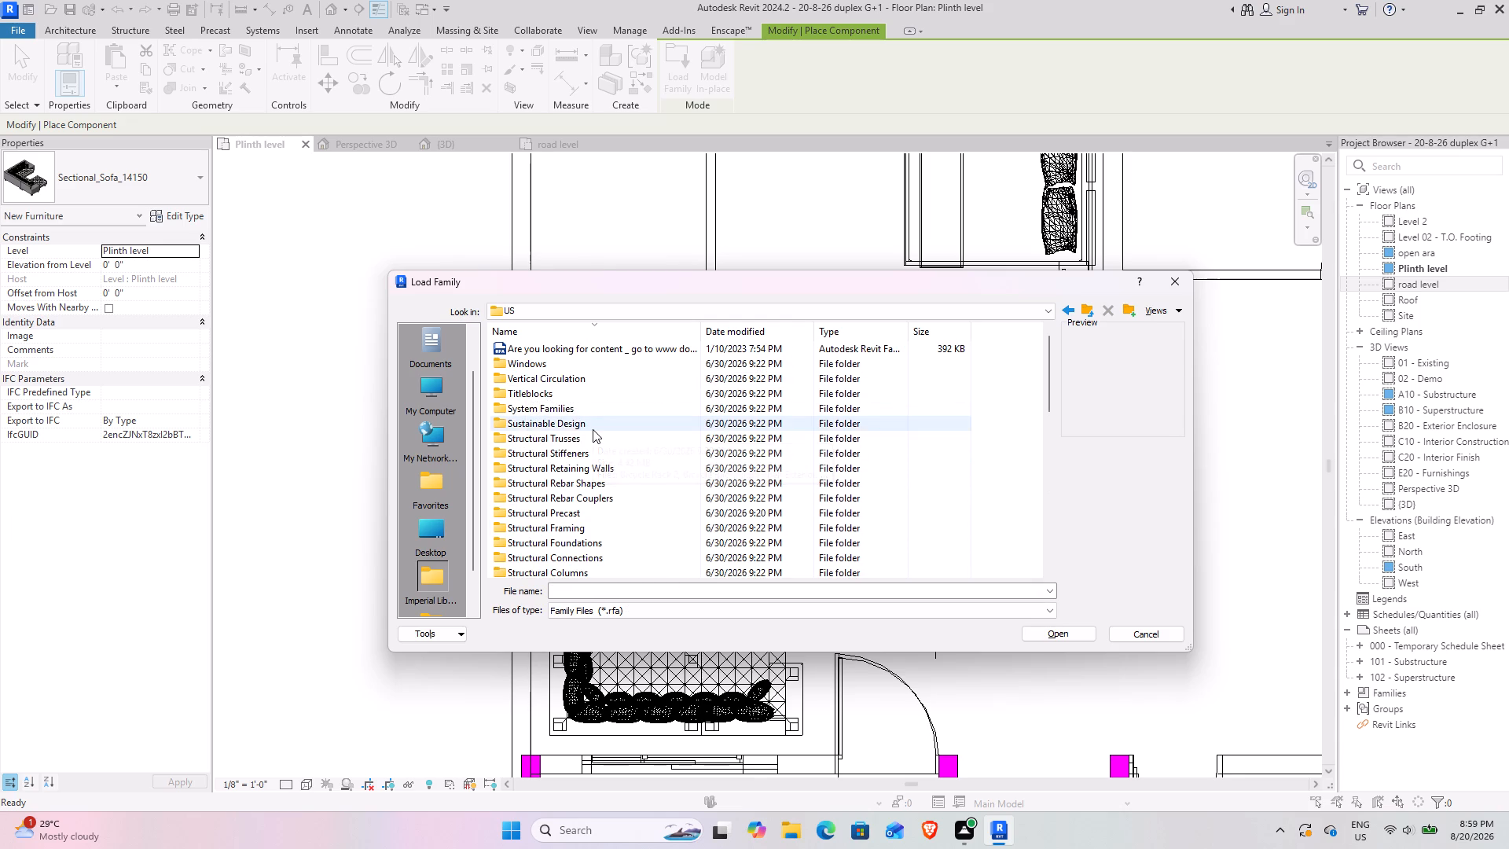
{"action": "scroll", "coordinate": [593, 429], "scroll_direction": "down", "scroll_amount": 1}
{"action": "scroll", "coordinate": [550, 520], "scroll_direction": "down", "scroll_amount": 2}
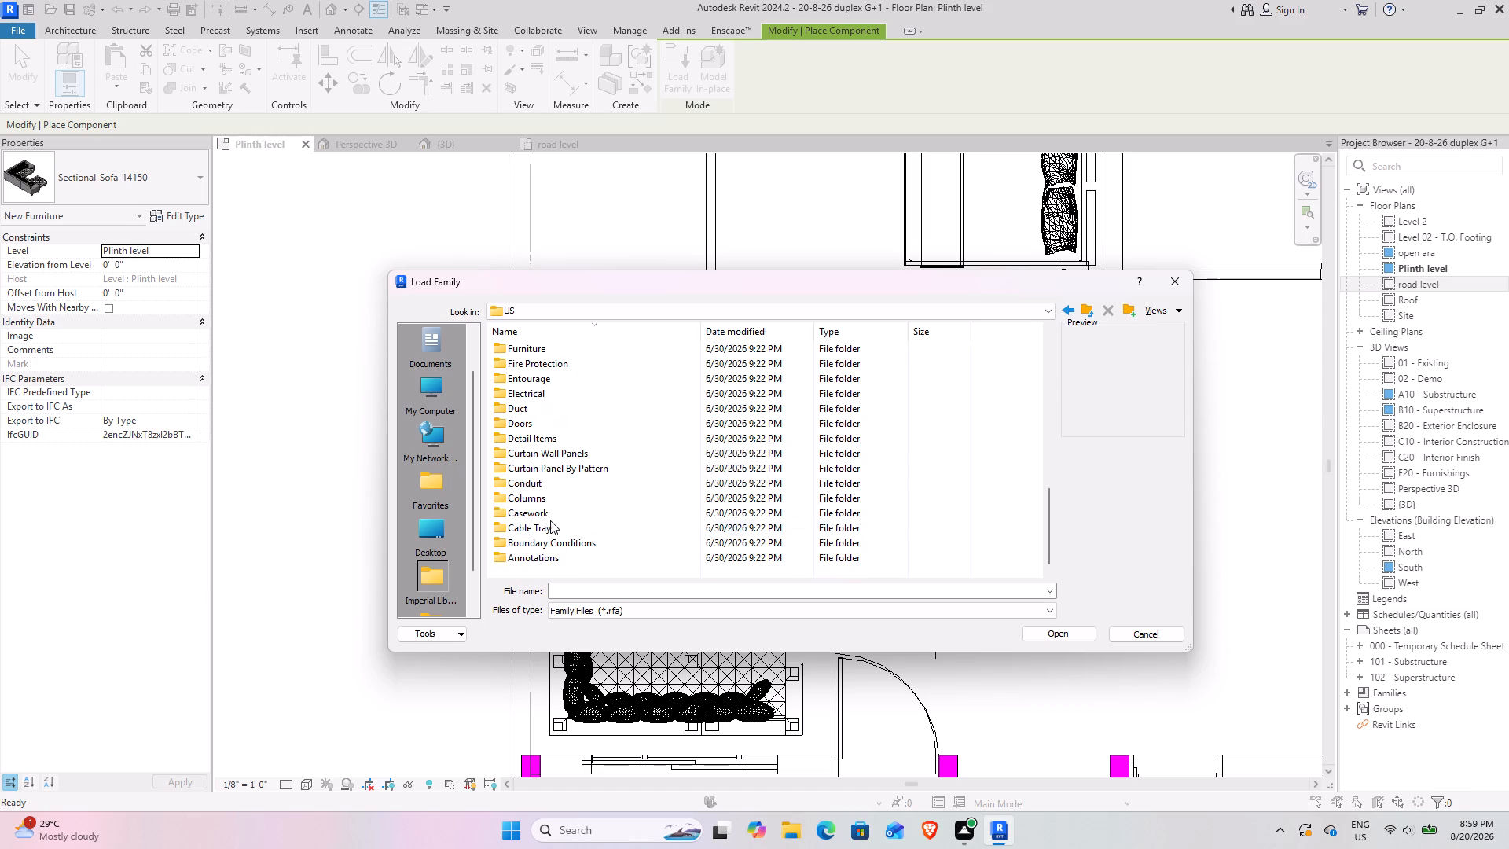
{"action": "scroll", "coordinate": [550, 520], "scroll_direction": "down", "scroll_amount": 2}
Open the Furniture library's Tables folder, examine its table and desk families with enlarged previews, and return to the English-Imperial folder.
{"action": "double_click", "coordinate": [536, 351]}
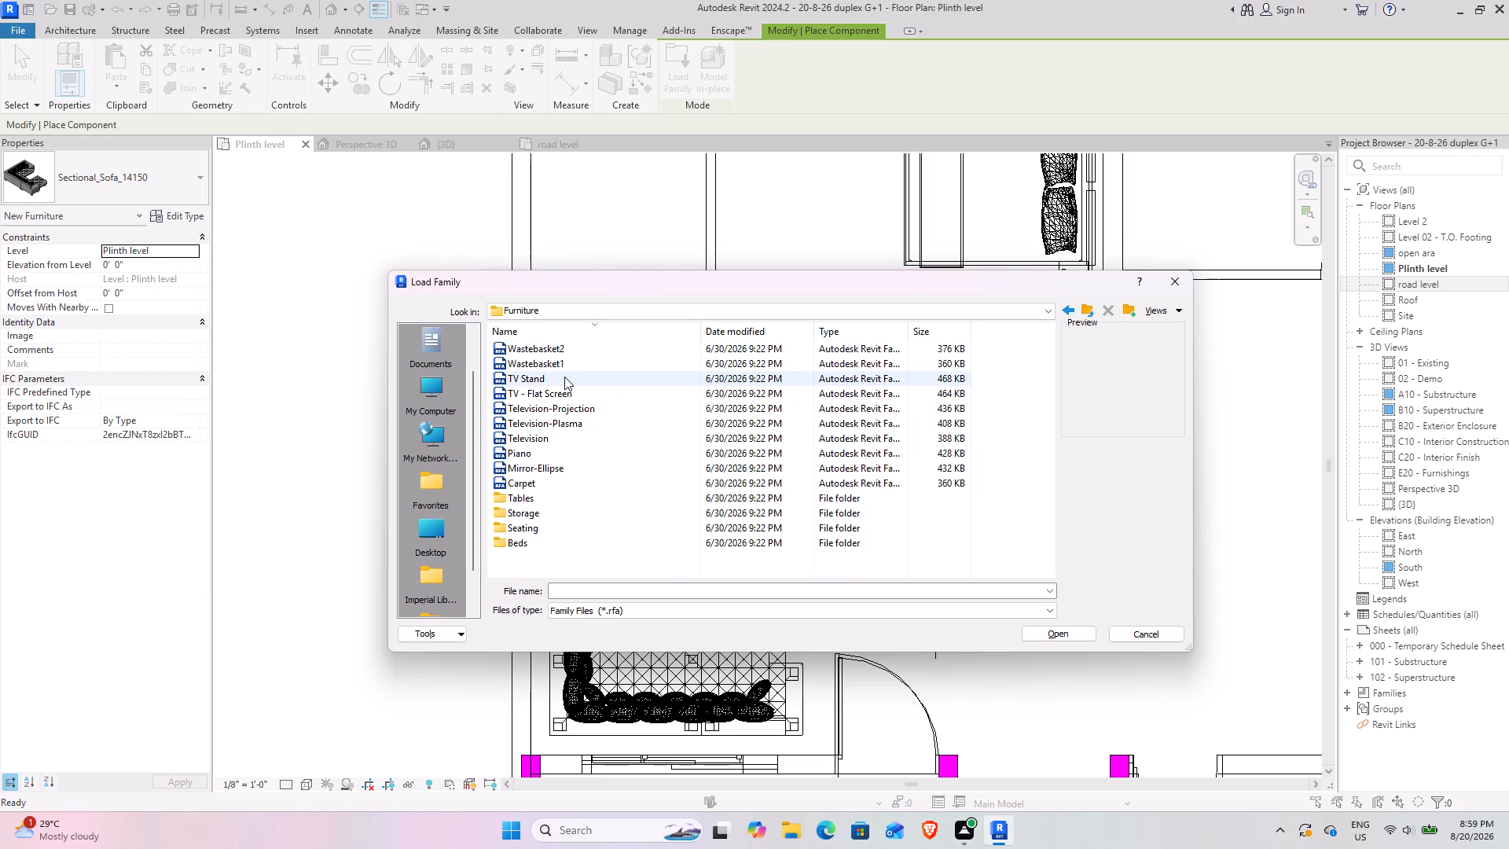
{"action": "double_click", "coordinate": [525, 499]}
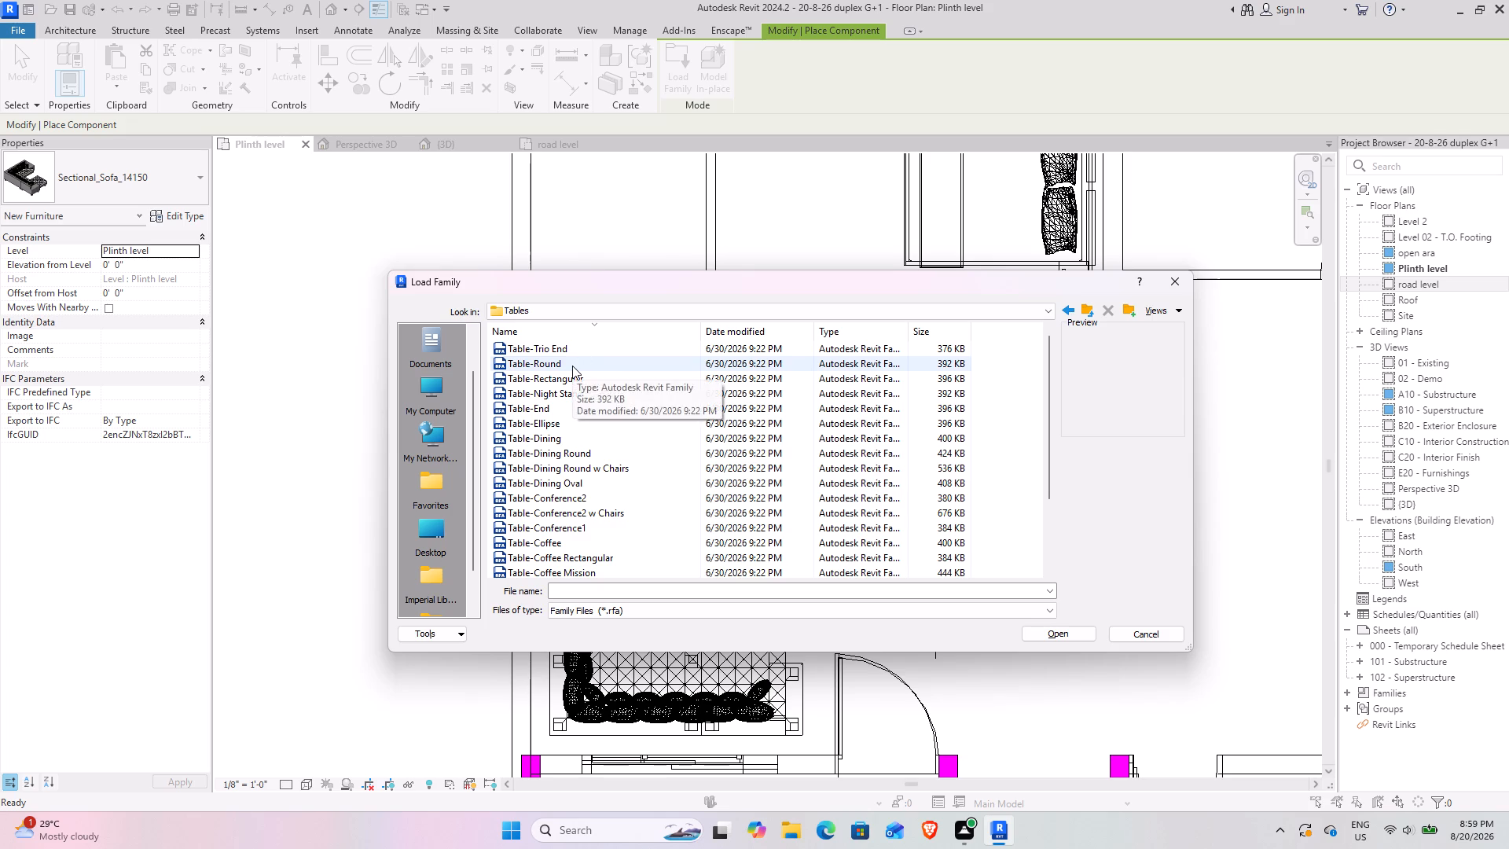
{"action": "scroll", "coordinate": [572, 366], "scroll_direction": "up", "scroll_amount": 10, "text": "ctrl"}
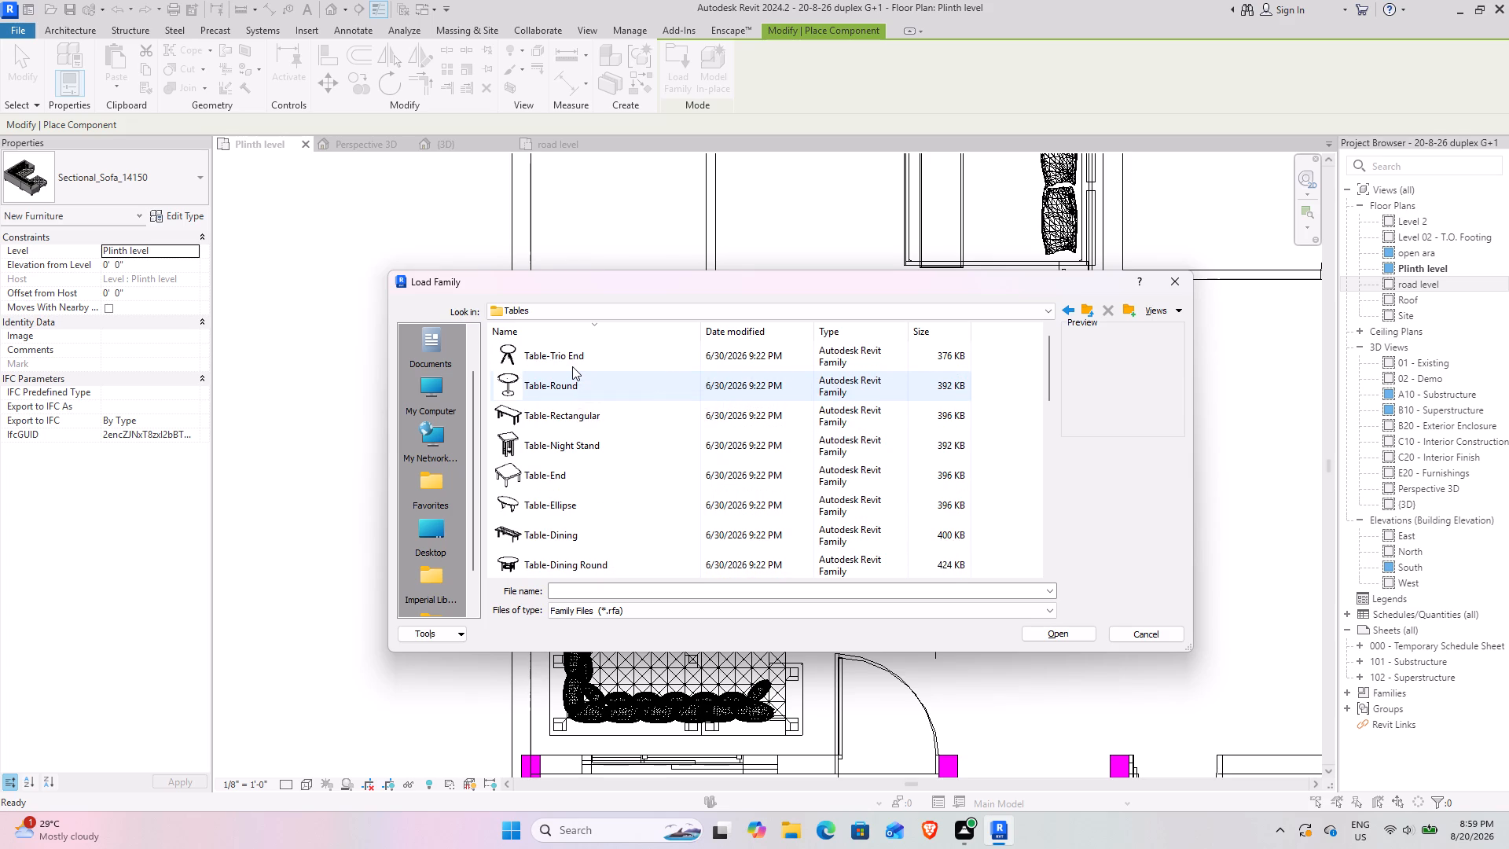
{"action": "scroll", "coordinate": [638, 399], "scroll_direction": "down", "scroll_amount": 3}
{"action": "scroll", "coordinate": [638, 399], "scroll_direction": "up", "scroll_amount": 1}
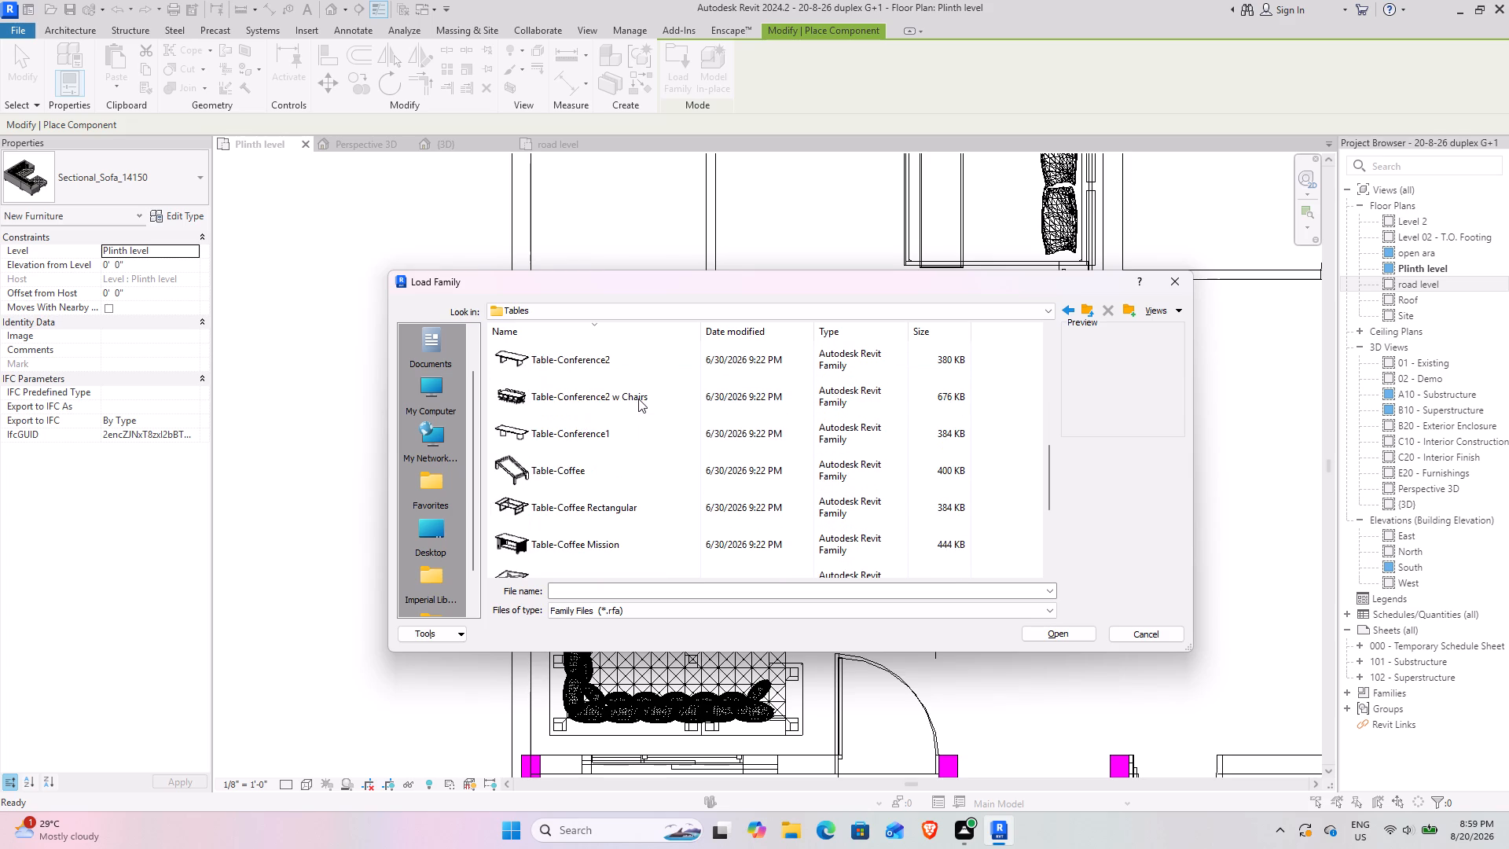
{"action": "scroll", "coordinate": [638, 399], "scroll_direction": "down", "scroll_amount": 3}
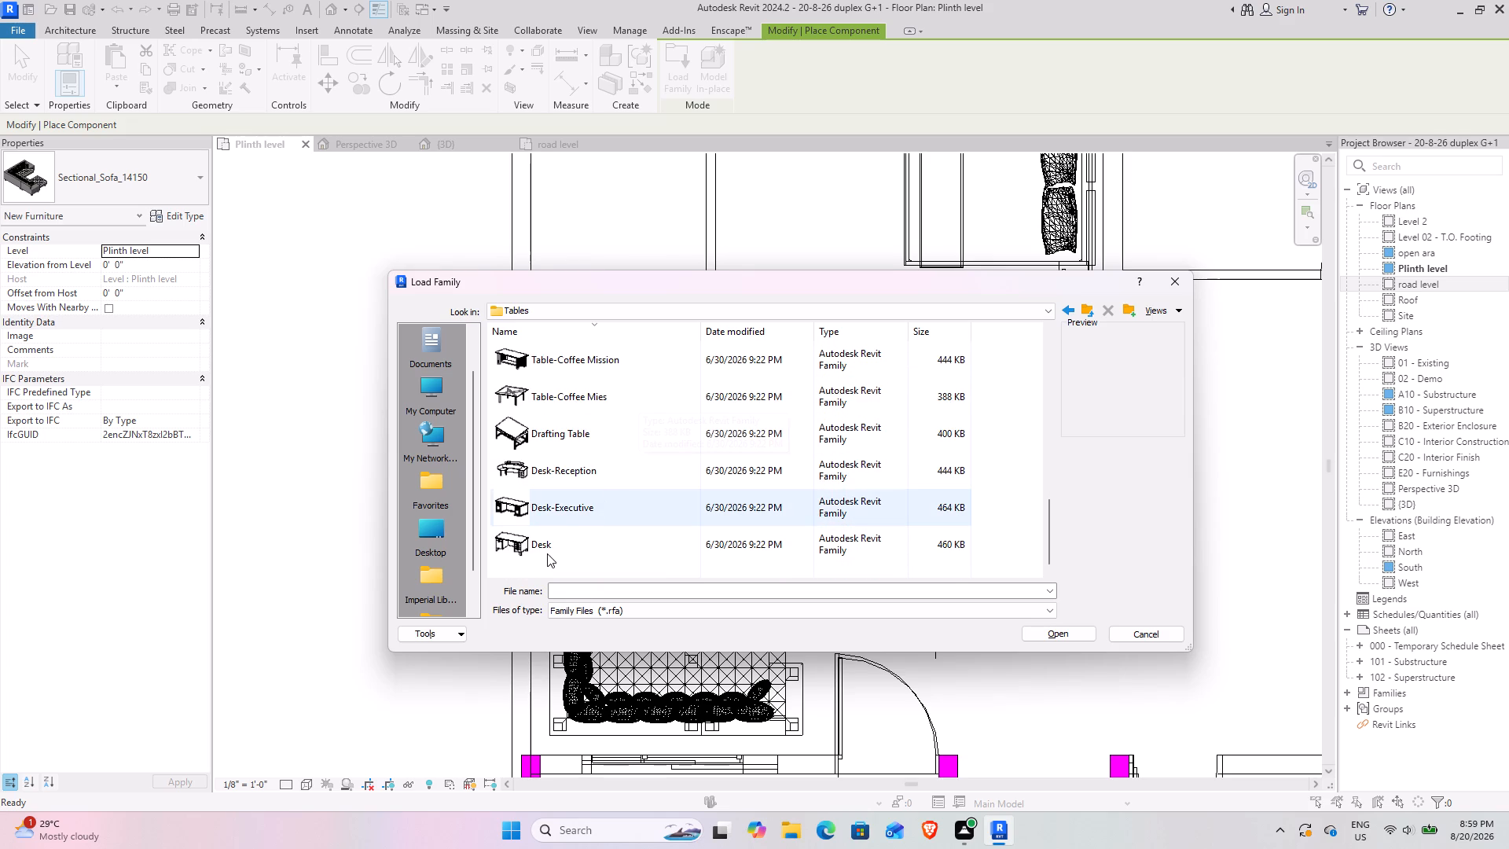
{"action": "scroll", "coordinate": [547, 553], "scroll_direction": "up", "scroll_amount": 4}
{"action": "scroll", "coordinate": [547, 553], "scroll_direction": "down", "scroll_amount": 5}
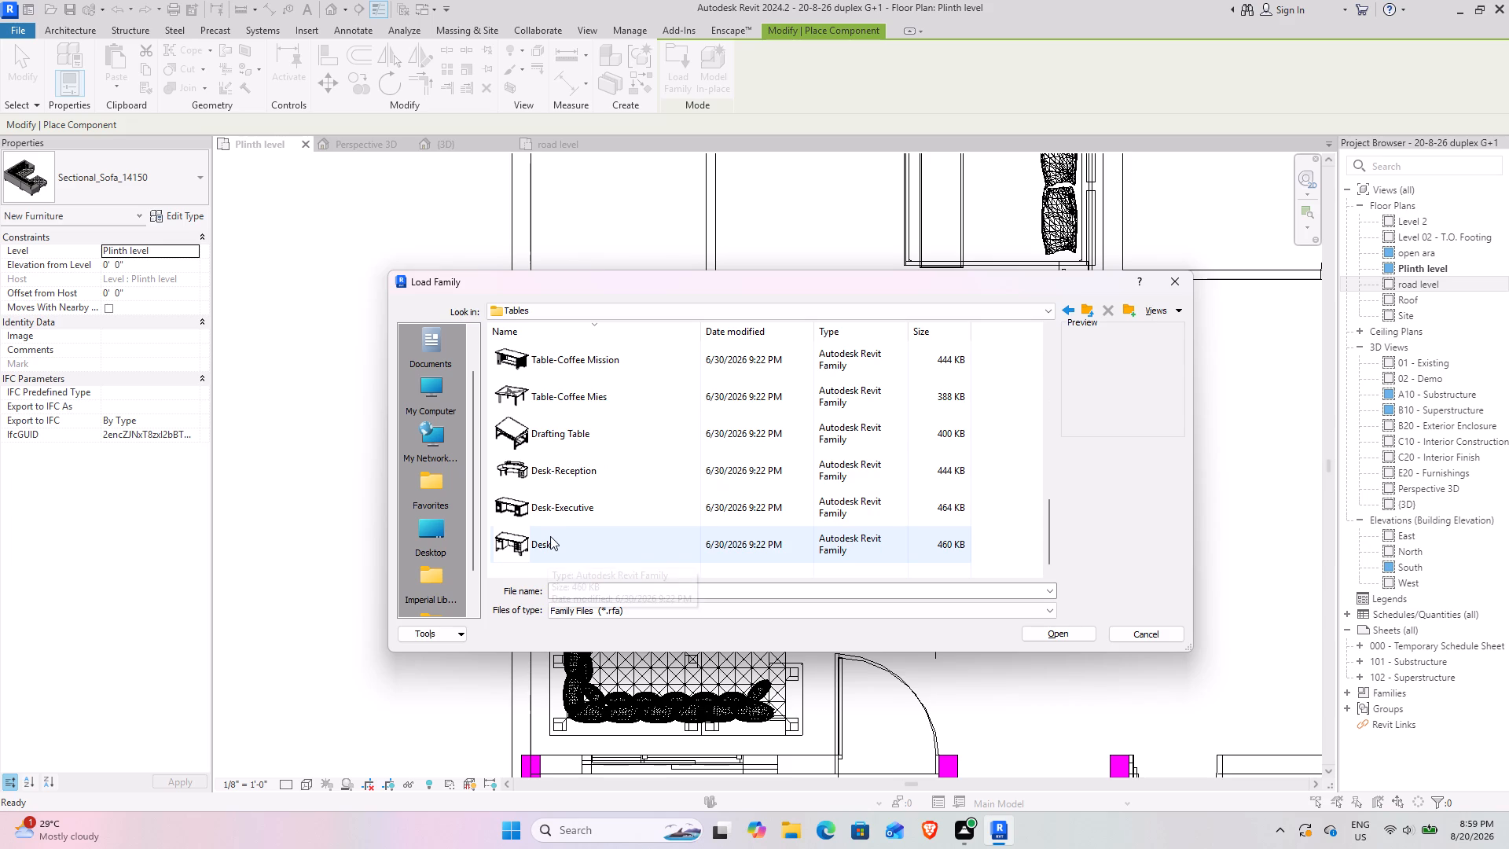
{"action": "scroll", "coordinate": [550, 536], "scroll_direction": "up", "scroll_amount": 6, "text": "ctrl"}
{"action": "scroll", "coordinate": [581, 491], "scroll_direction": "down", "scroll_amount": 9}
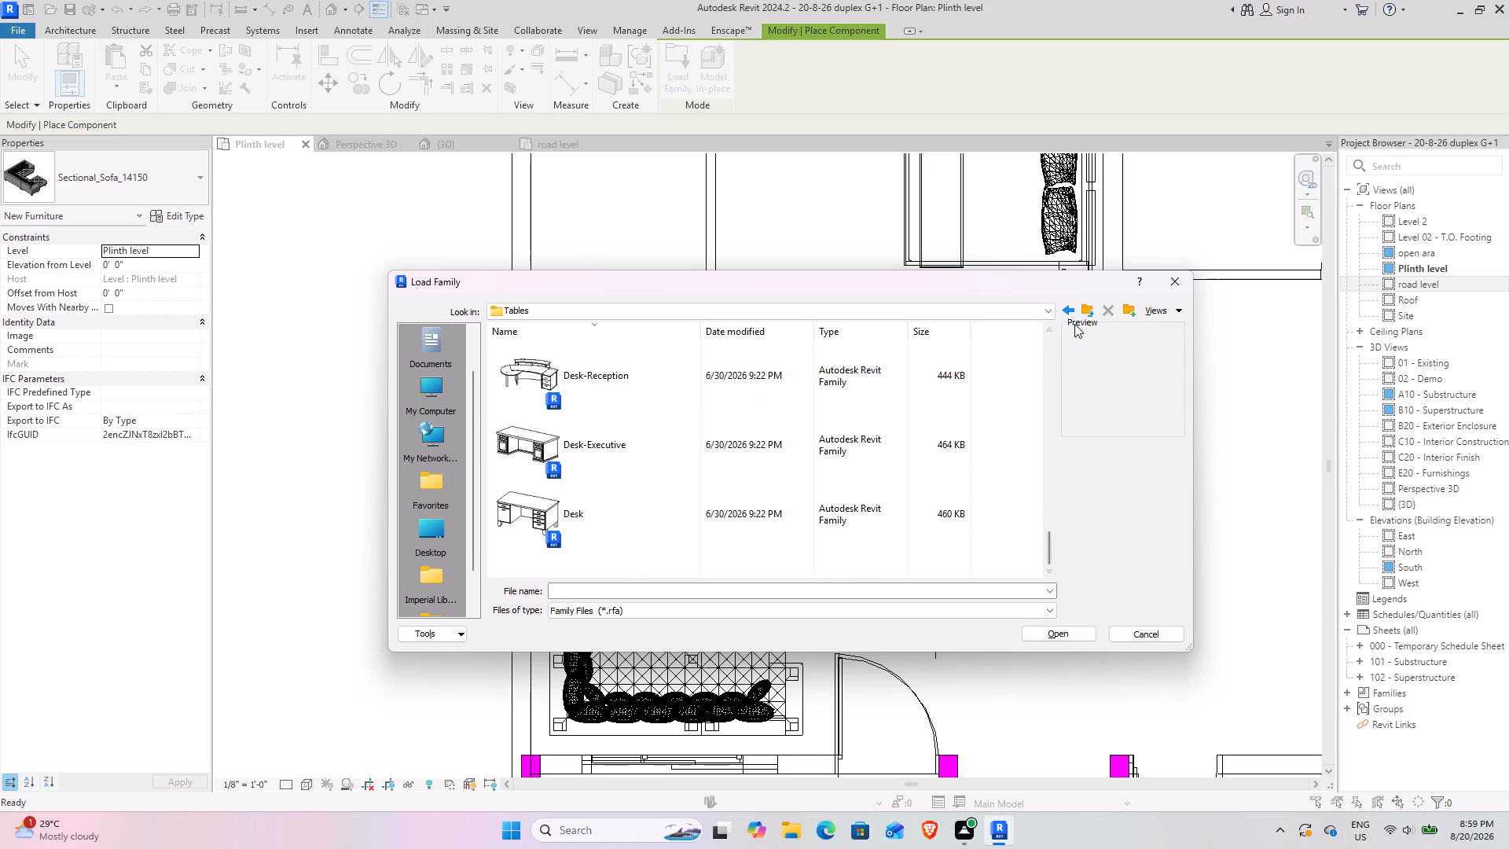
{"action": "left_click", "coordinate": [1087, 303]}
{"action": "double_click", "coordinate": [1087, 303]}
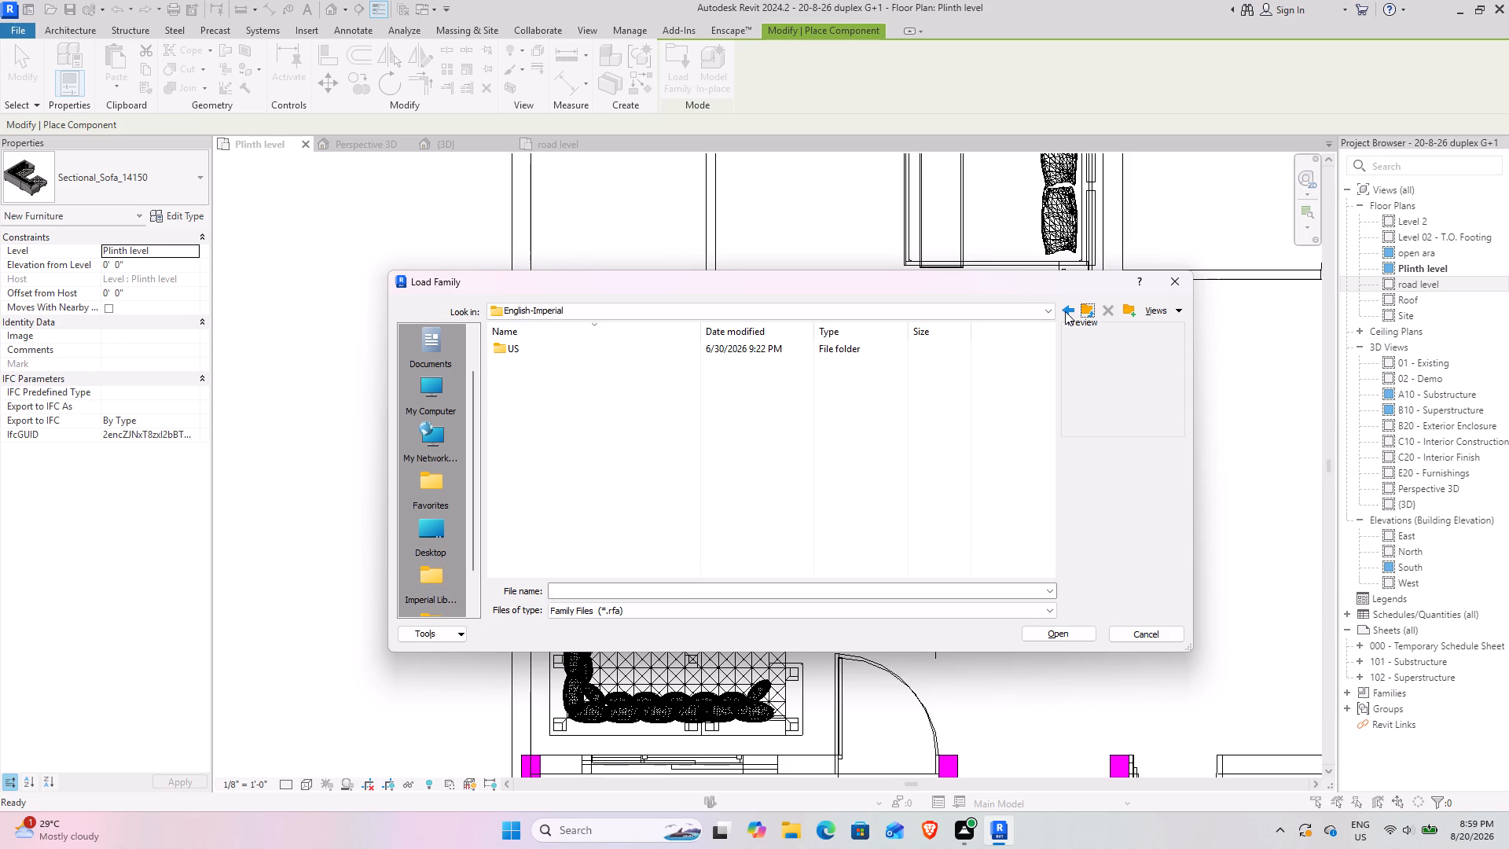
Reopen the US library folder, look through its category folders, and open the Base Cabinets folder inside Casework.
{"action": "double_click", "coordinate": [571, 352]}
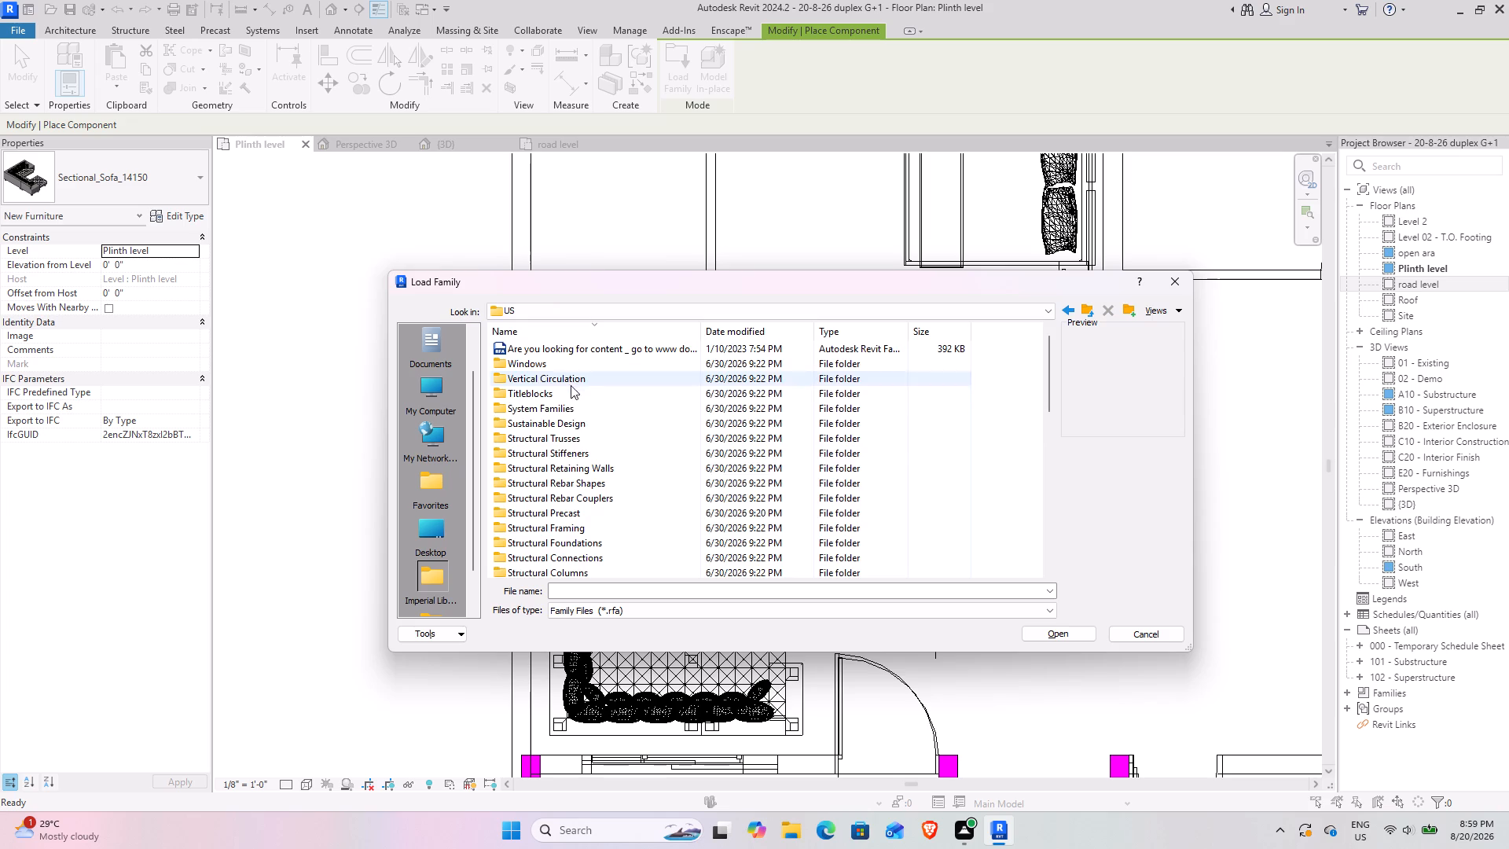
{"action": "scroll", "coordinate": [583, 382], "scroll_direction": "down", "scroll_amount": 3}
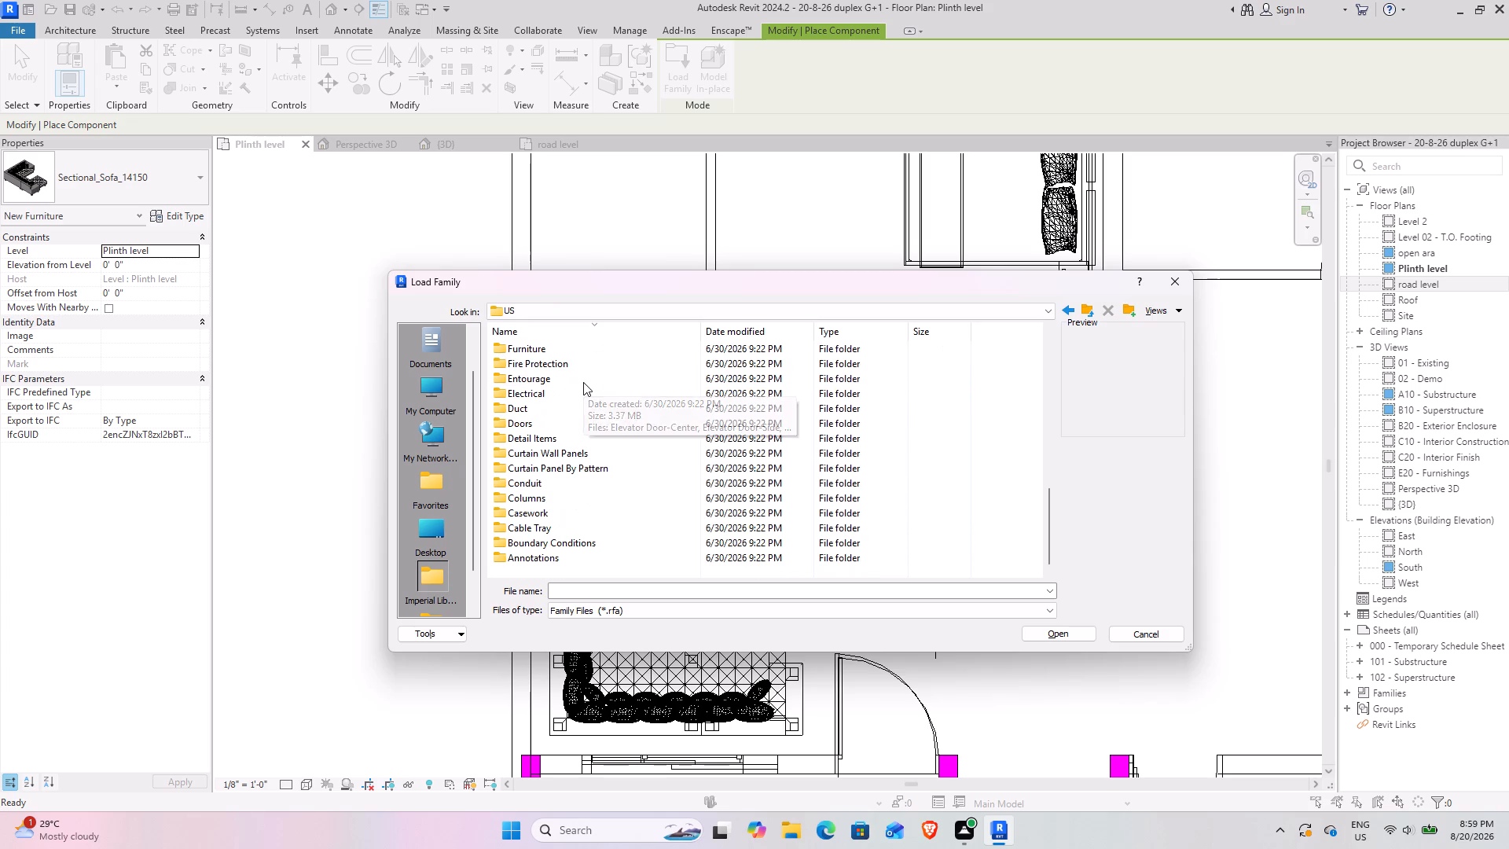
{"action": "scroll", "coordinate": [583, 382], "scroll_direction": "down", "scroll_amount": 2}
{"action": "scroll", "coordinate": [641, 434], "scroll_direction": "up", "scroll_amount": 6}
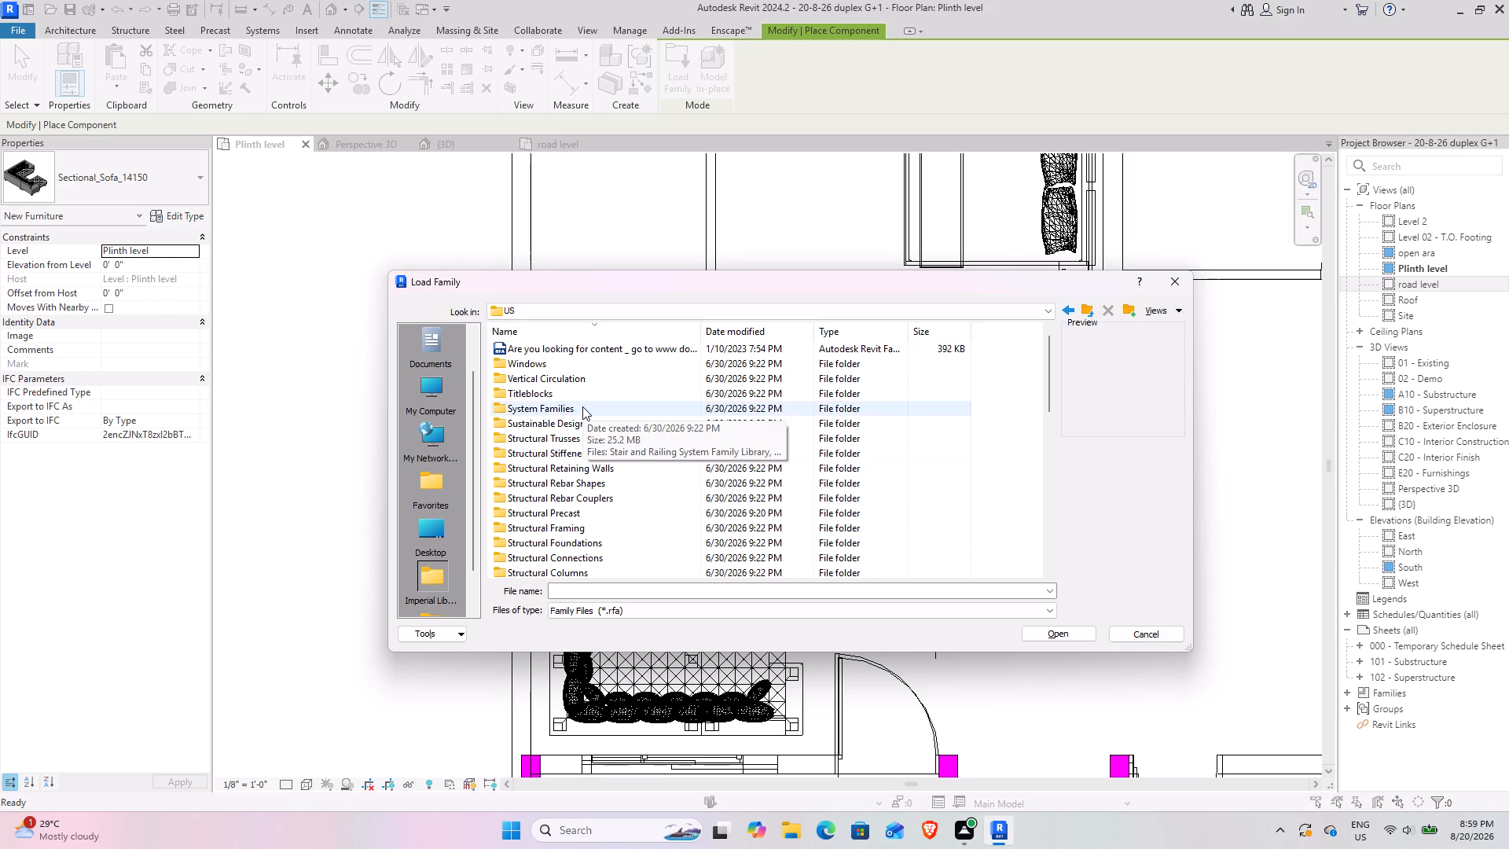
{"action": "scroll", "coordinate": [582, 406], "scroll_direction": "down", "scroll_amount": 6}
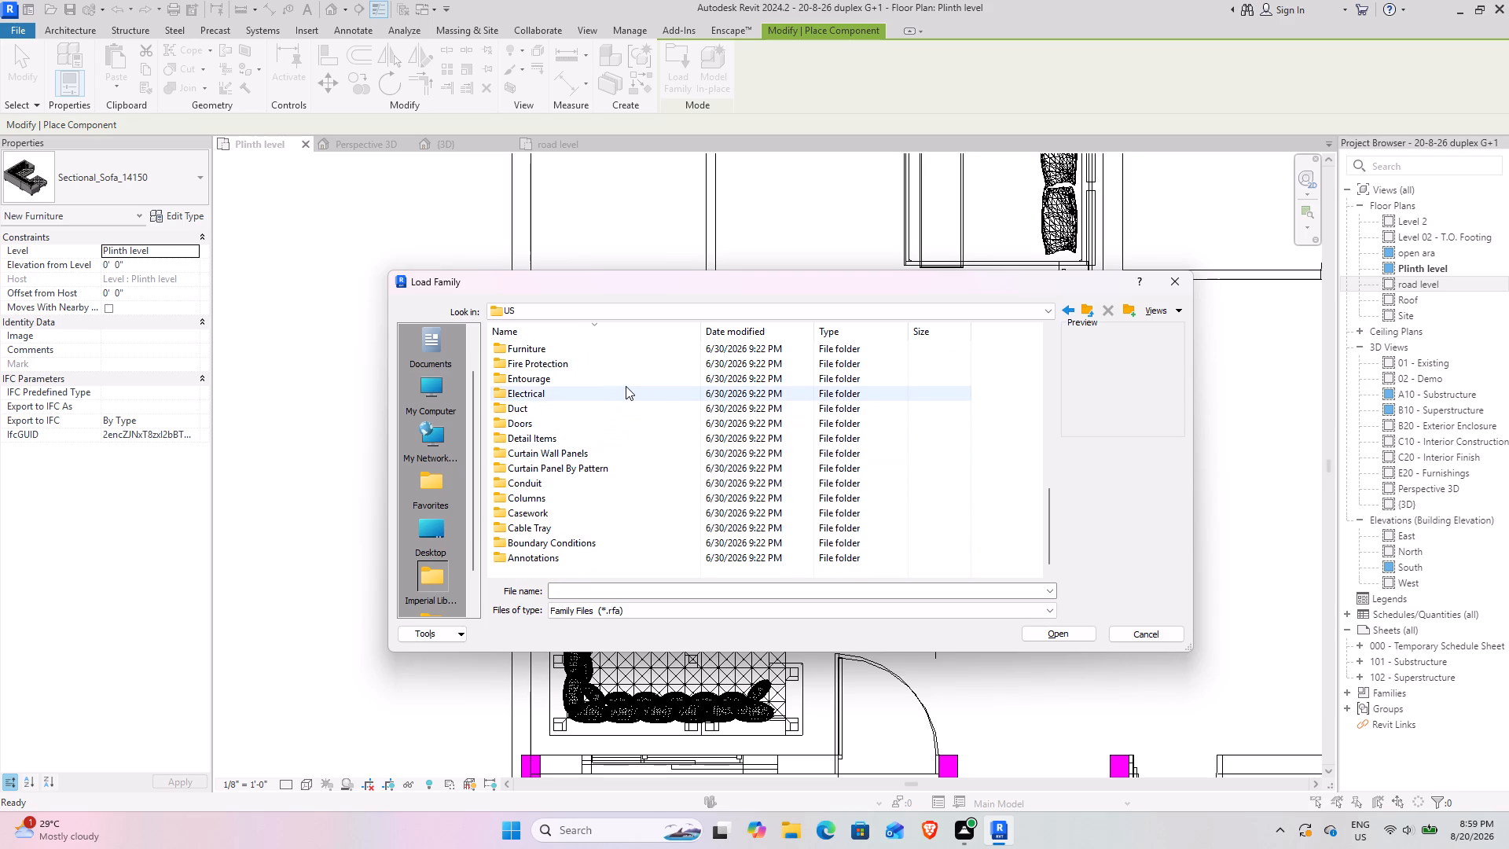
{"action": "scroll", "coordinate": [626, 386], "scroll_direction": "up", "scroll_amount": 1}
{"action": "scroll", "coordinate": [626, 386], "scroll_direction": "down", "scroll_amount": 1}
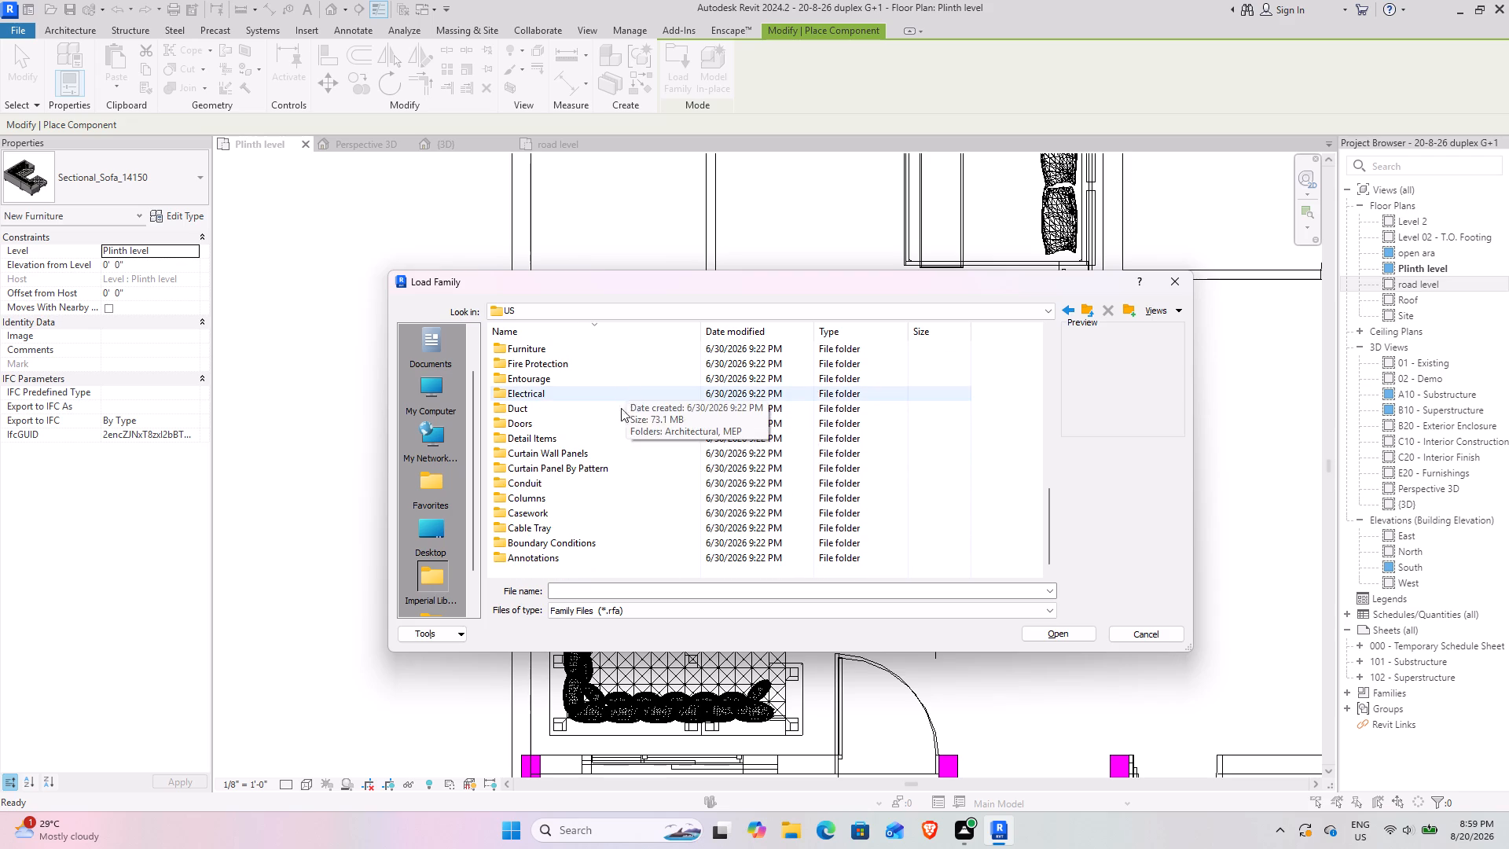
{"action": "double_click", "coordinate": [547, 509]}
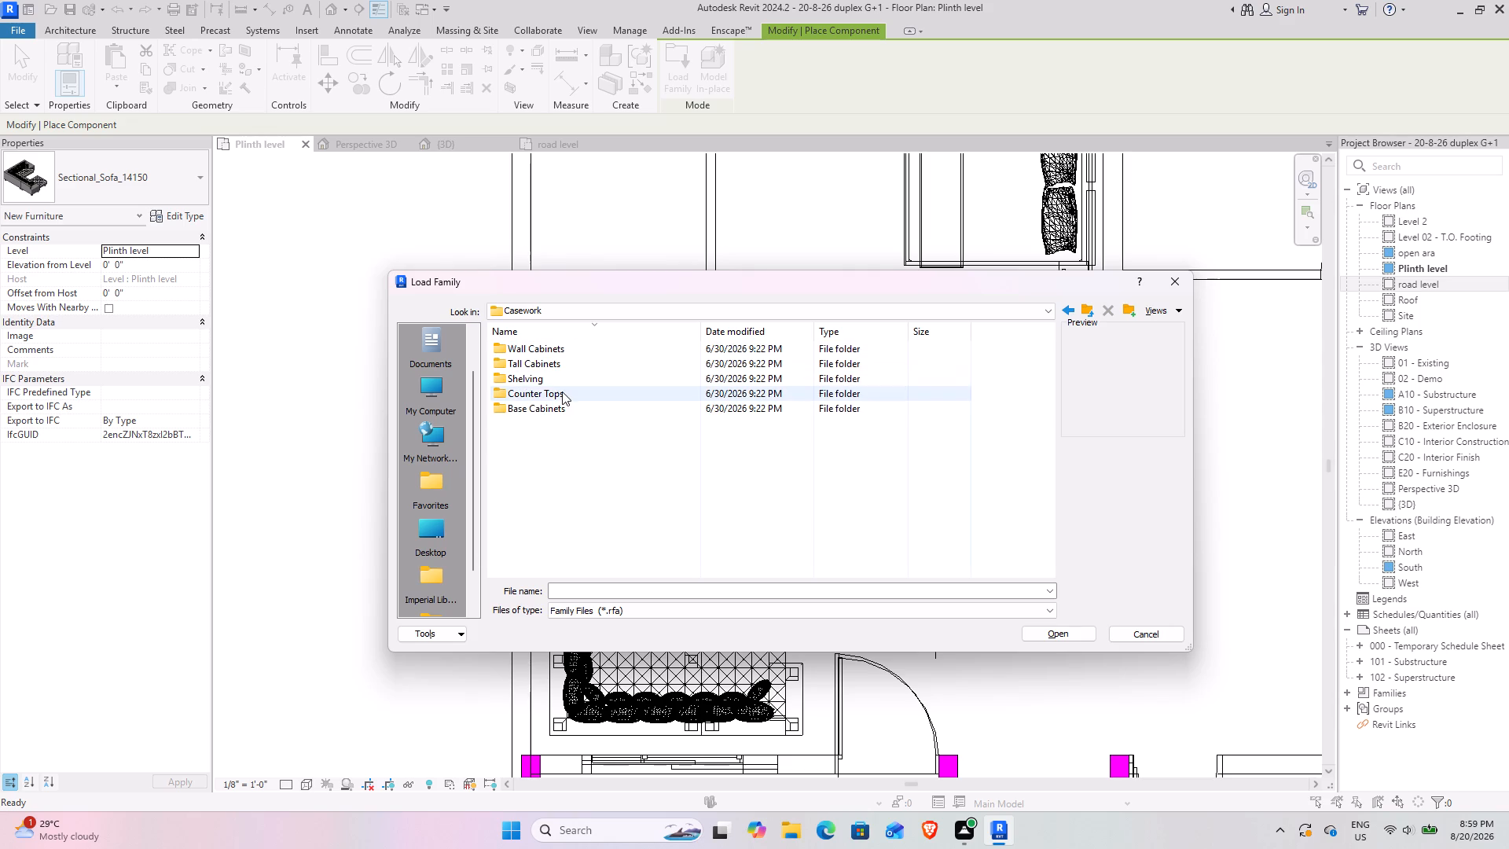
{"action": "double_click", "coordinate": [523, 410]}
Examine the vanity and base cabinet families in the Base Cabinets folder with enlarged previews.
{"action": "scroll", "coordinate": [566, 367], "scroll_direction": "up", "scroll_amount": 3, "text": "ctrl"}
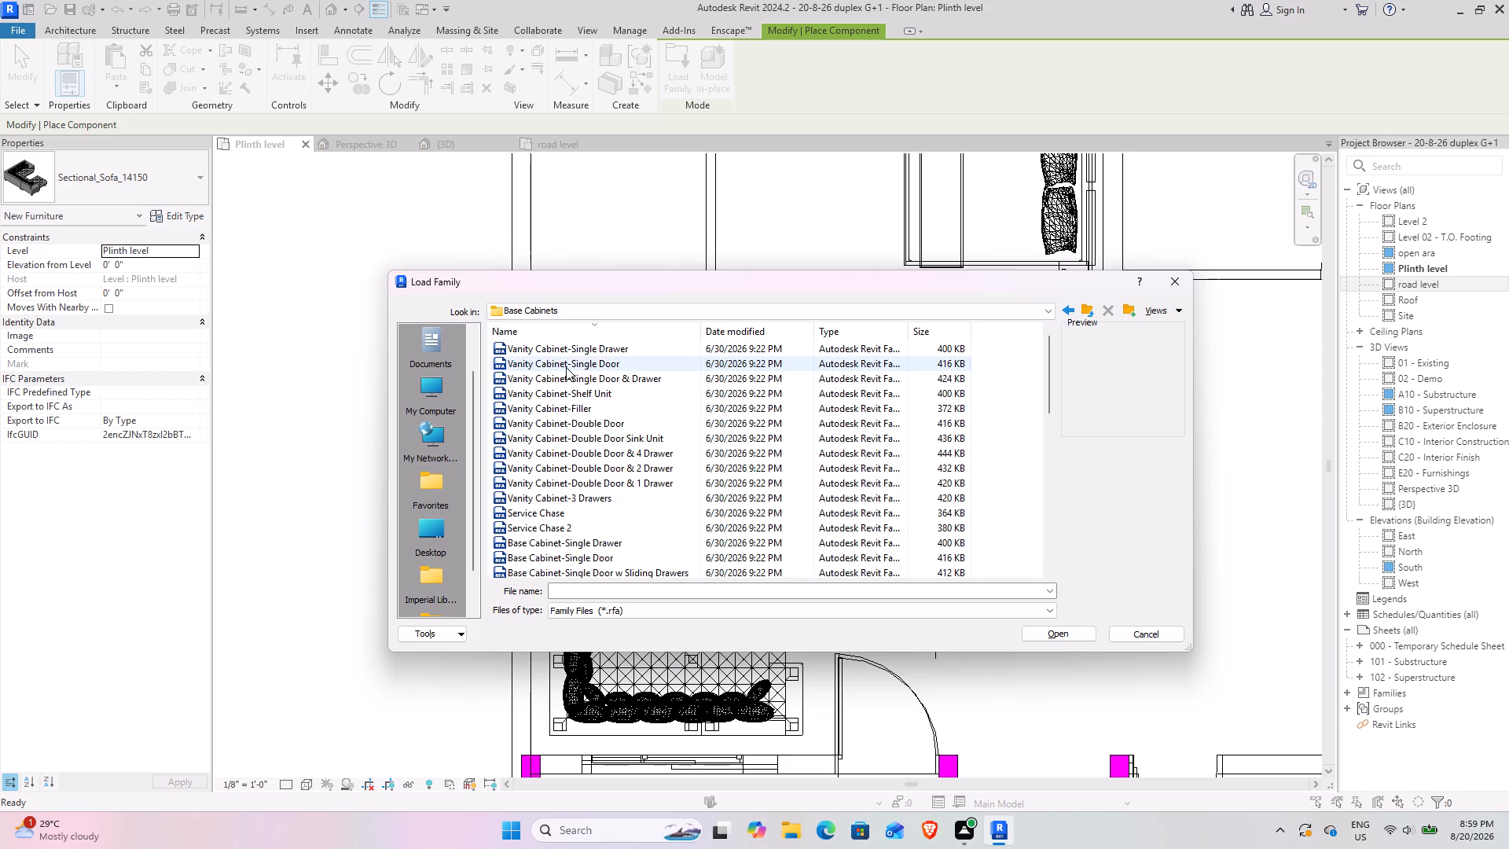
{"action": "scroll", "coordinate": [570, 369], "scroll_direction": "up", "scroll_amount": 8, "text": "ctrl"}
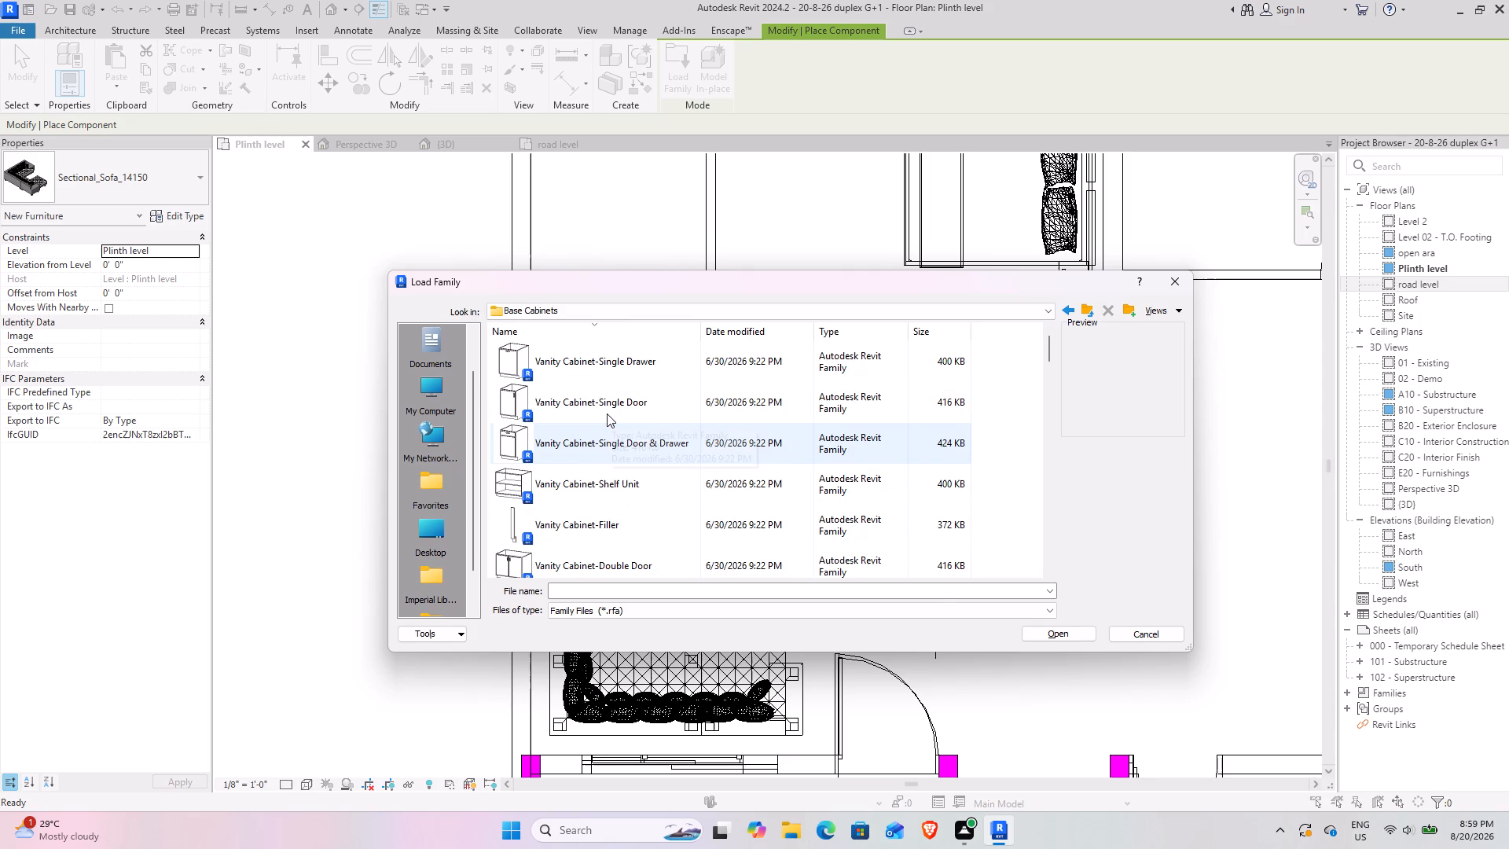
{"action": "scroll", "coordinate": [608, 416], "scroll_direction": "up", "scroll_amount": 2, "text": "ctrl"}
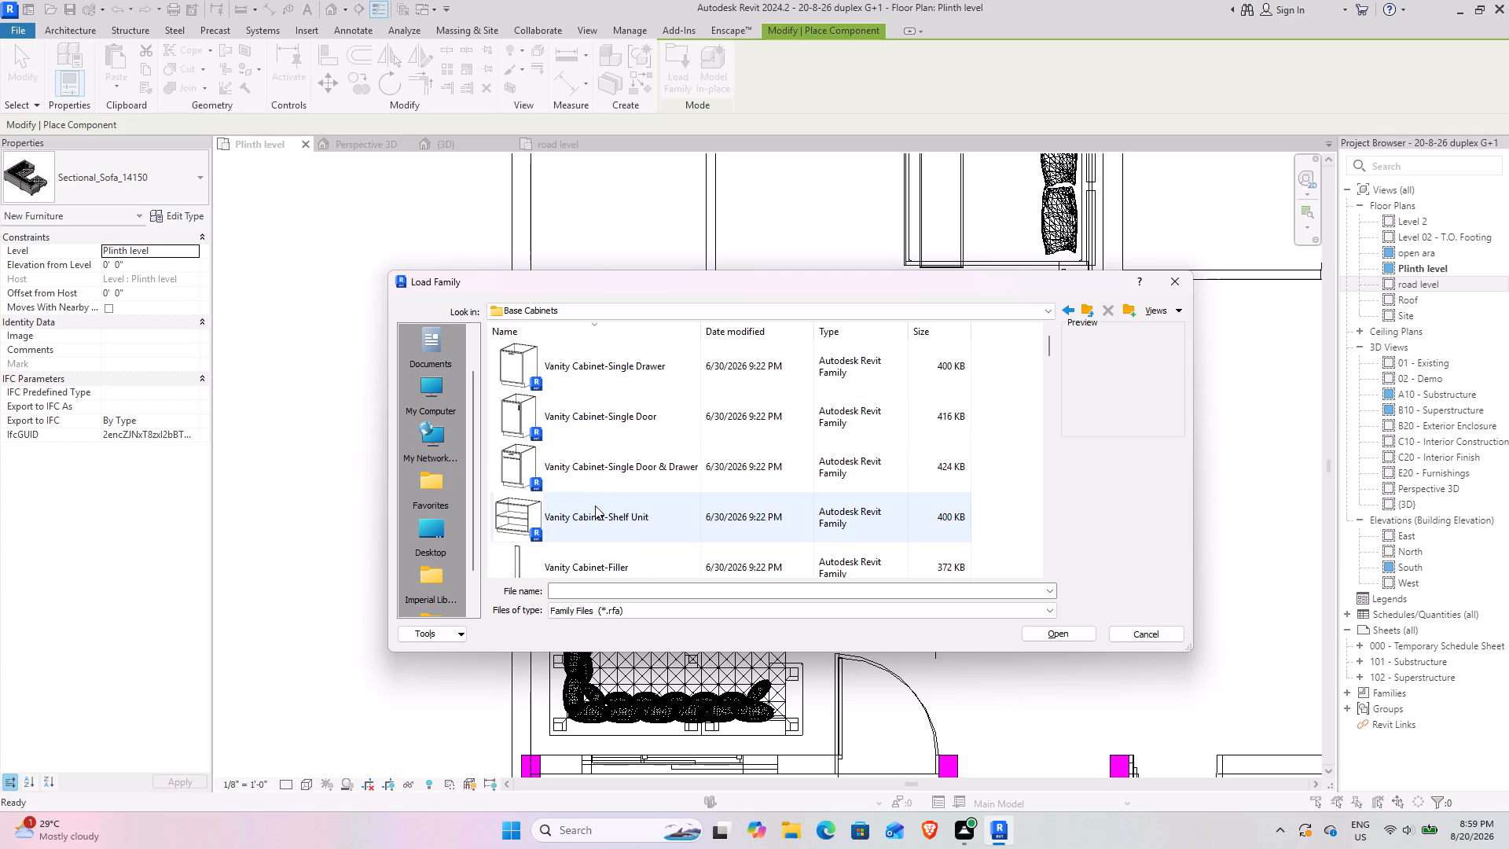
{"action": "scroll", "coordinate": [595, 505], "scroll_direction": "up", "scroll_amount": 2}
{"action": "scroll", "coordinate": [595, 505], "scroll_direction": "down", "scroll_amount": 3}
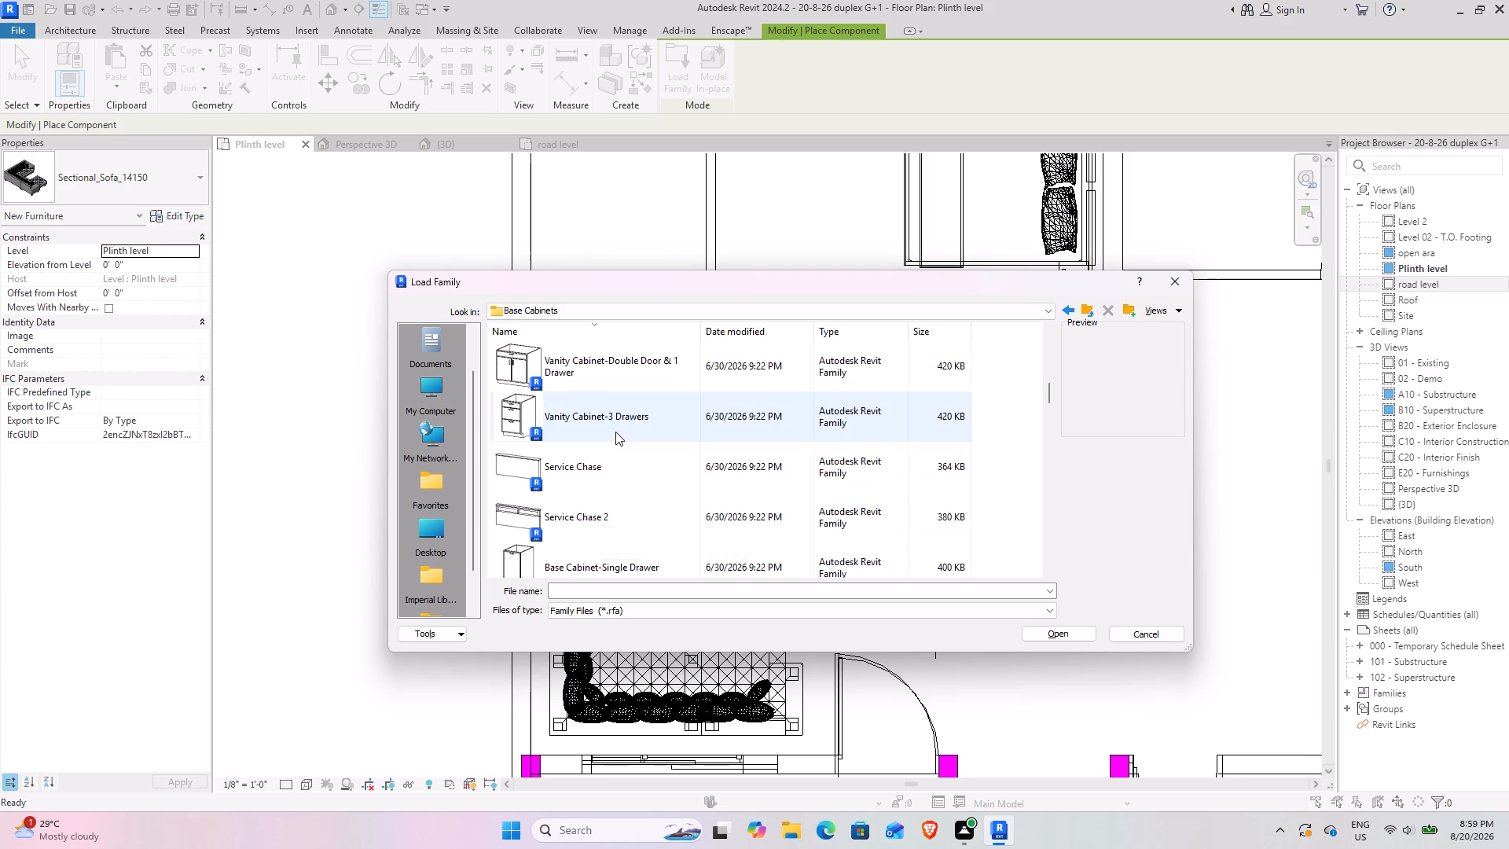
{"action": "scroll", "coordinate": [651, 502], "scroll_direction": "down", "scroll_amount": 2}
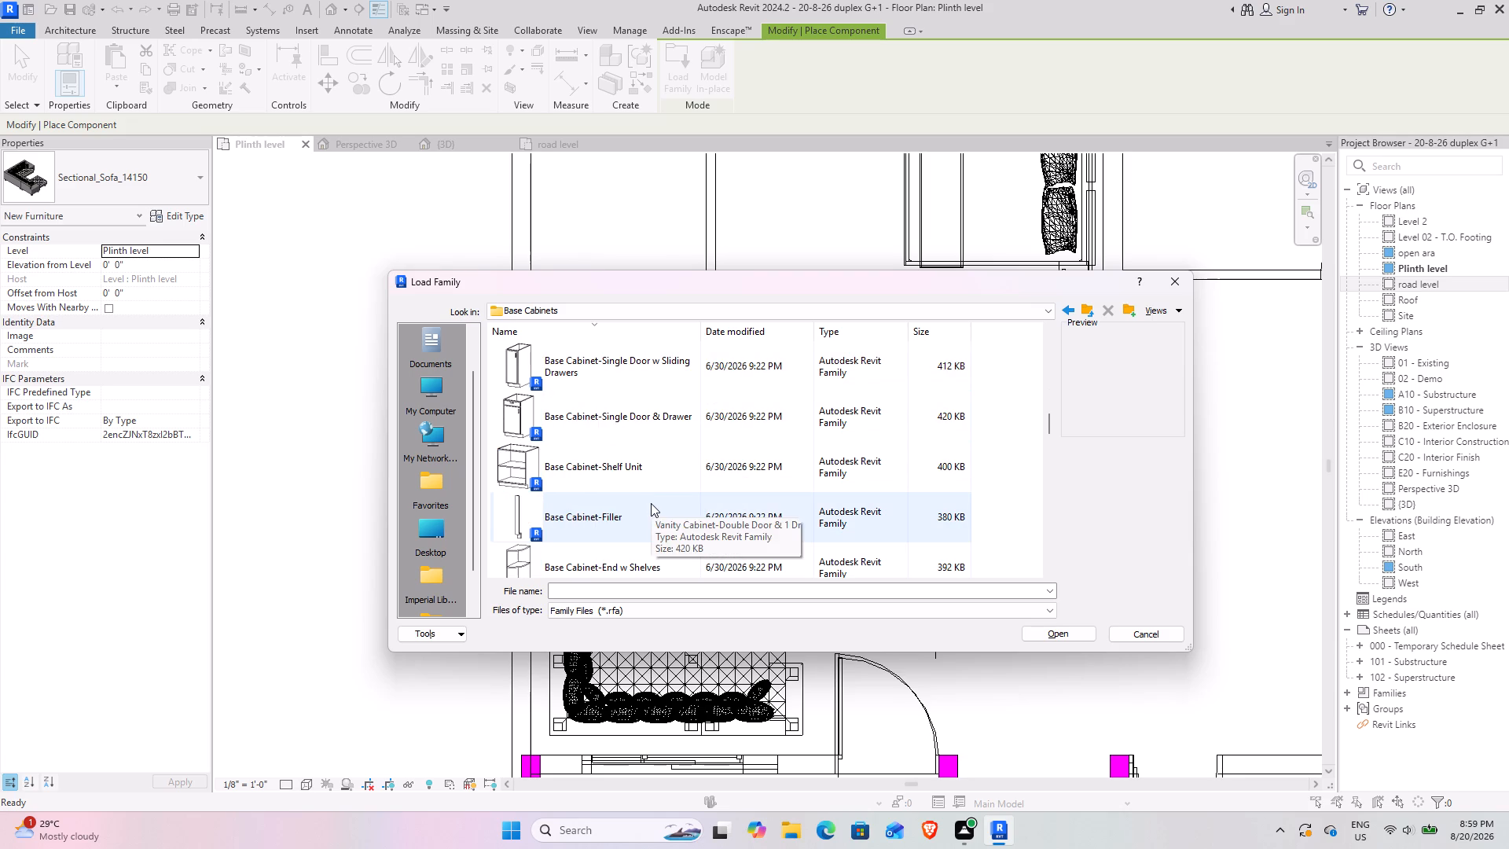
{"action": "scroll", "coordinate": [651, 503], "scroll_direction": "down", "scroll_amount": 1}
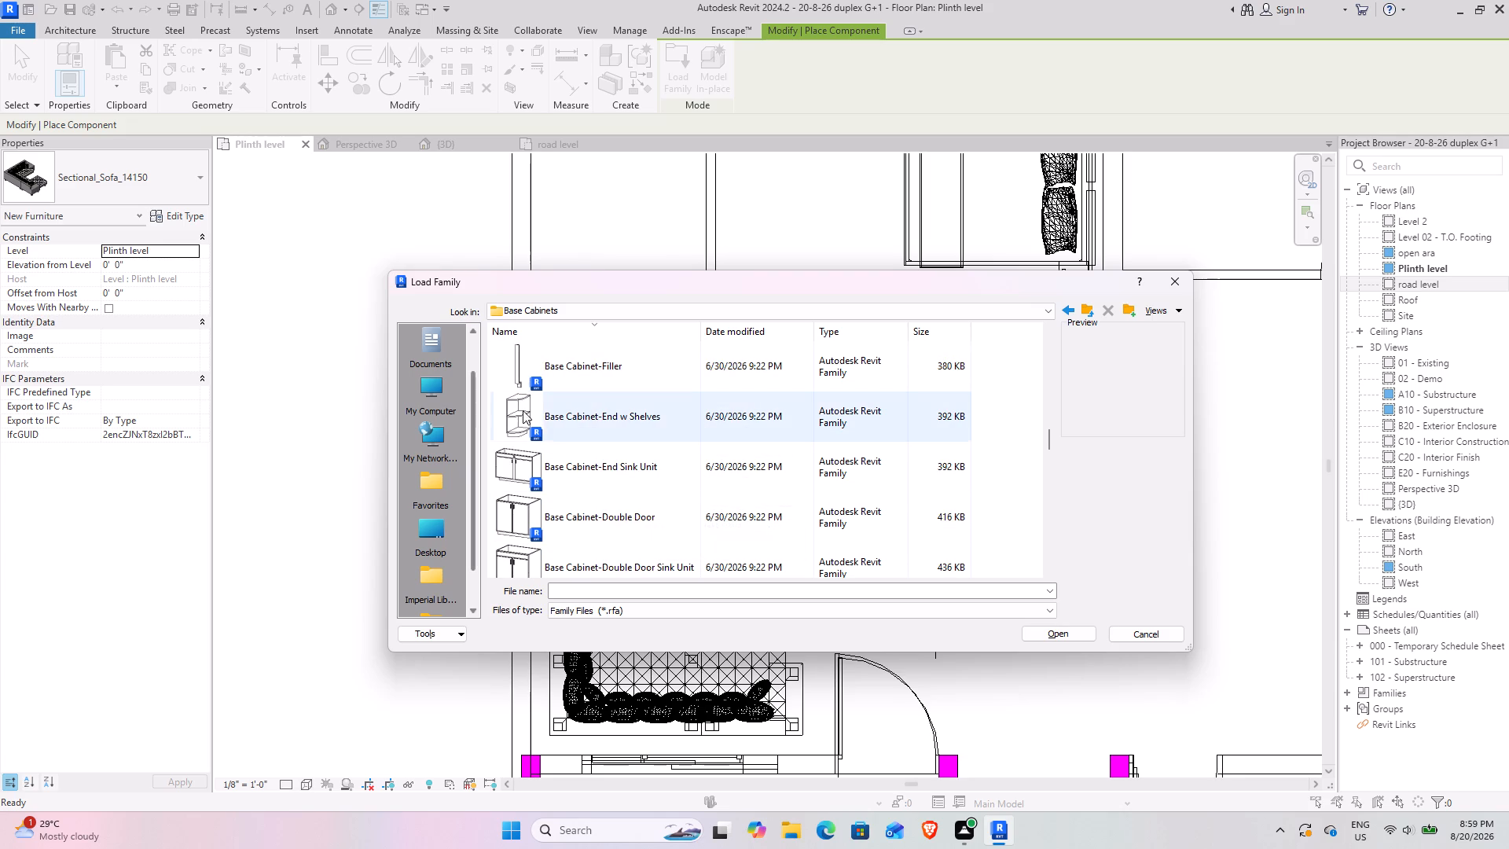
{"action": "scroll", "coordinate": [616, 454], "scroll_direction": "down", "scroll_amount": 1}
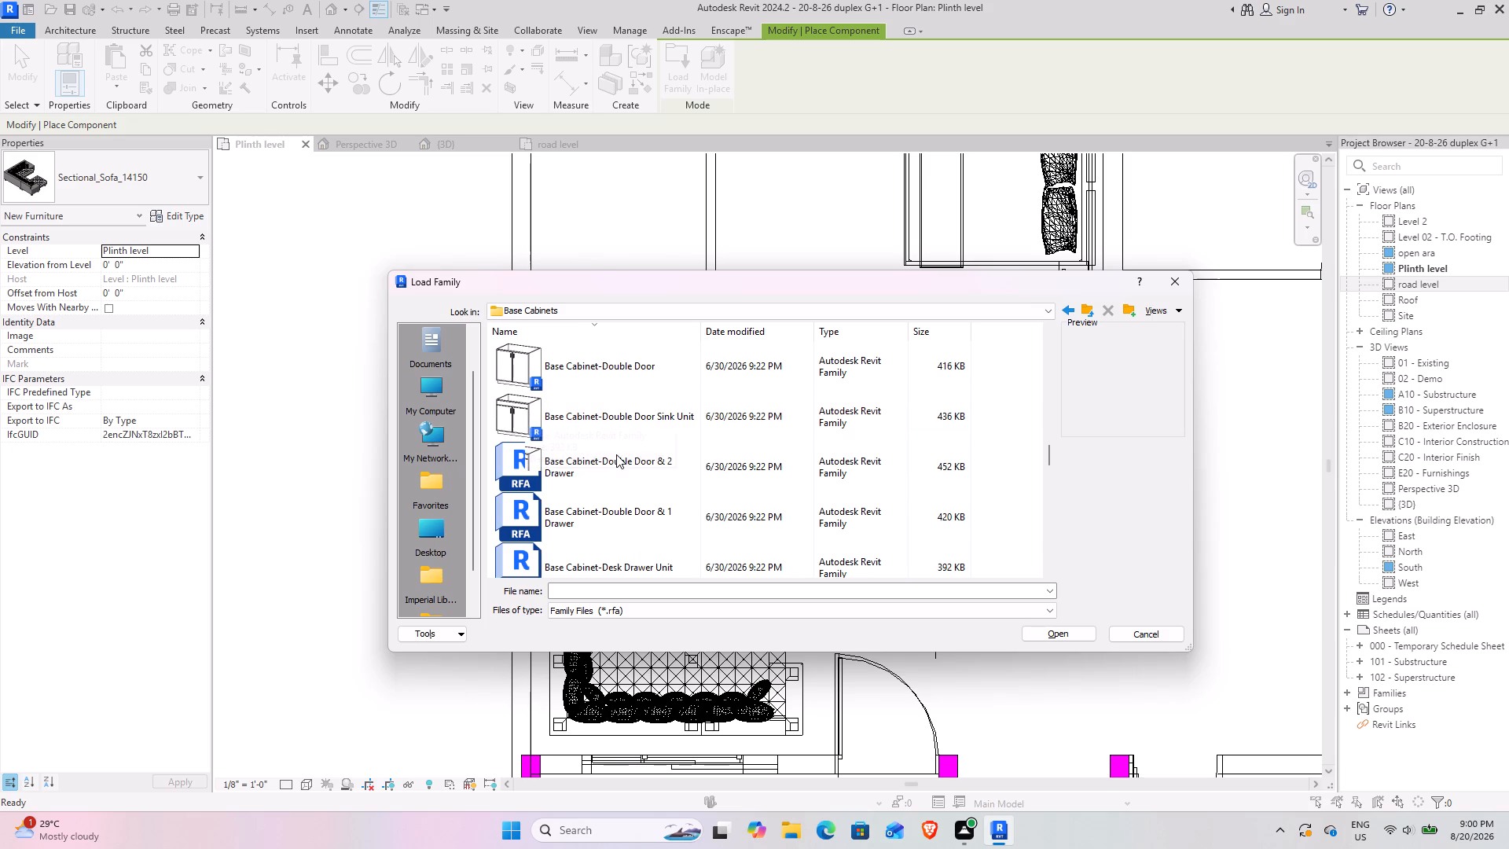
{"action": "scroll", "coordinate": [616, 454], "scroll_direction": "down", "scroll_amount": 2}
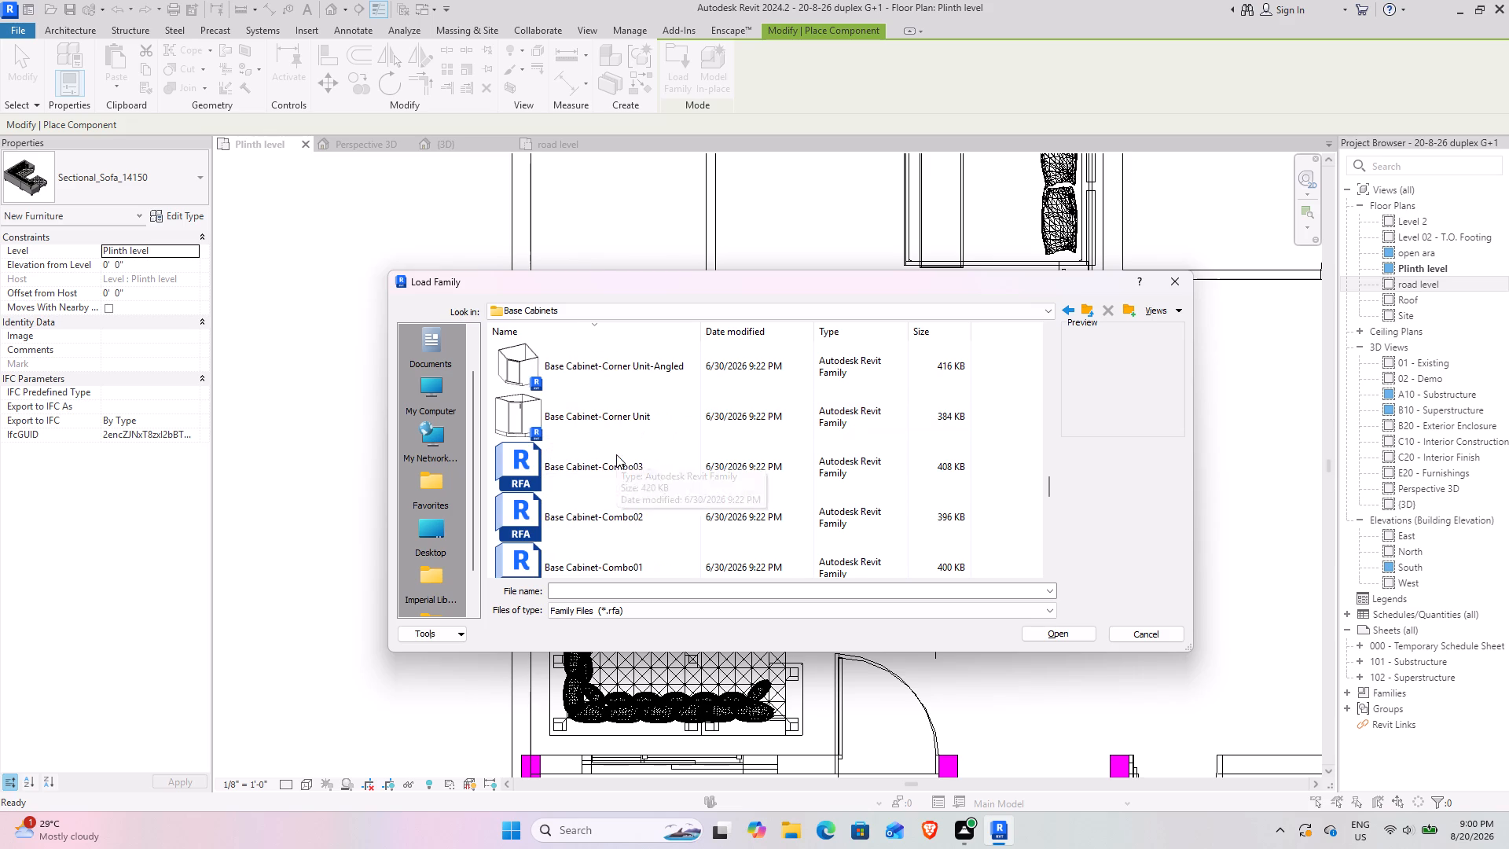
{"action": "scroll", "coordinate": [616, 454], "scroll_direction": "down", "scroll_amount": 2}
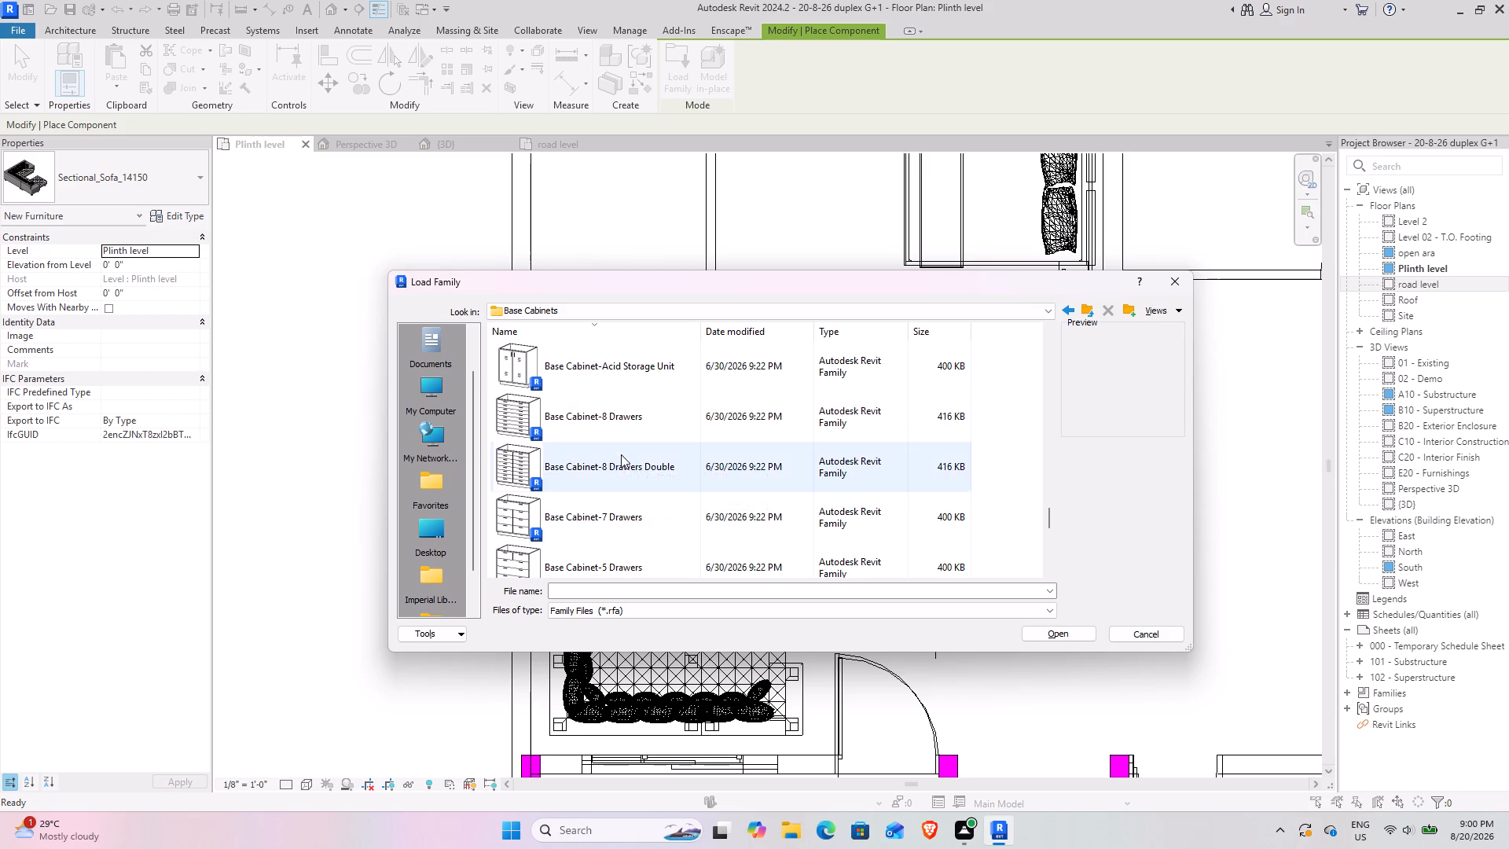
{"action": "scroll", "coordinate": [666, 460], "scroll_direction": "down", "scroll_amount": 3}
{"action": "scroll", "coordinate": [666, 460], "scroll_direction": "up", "scroll_amount": 4}
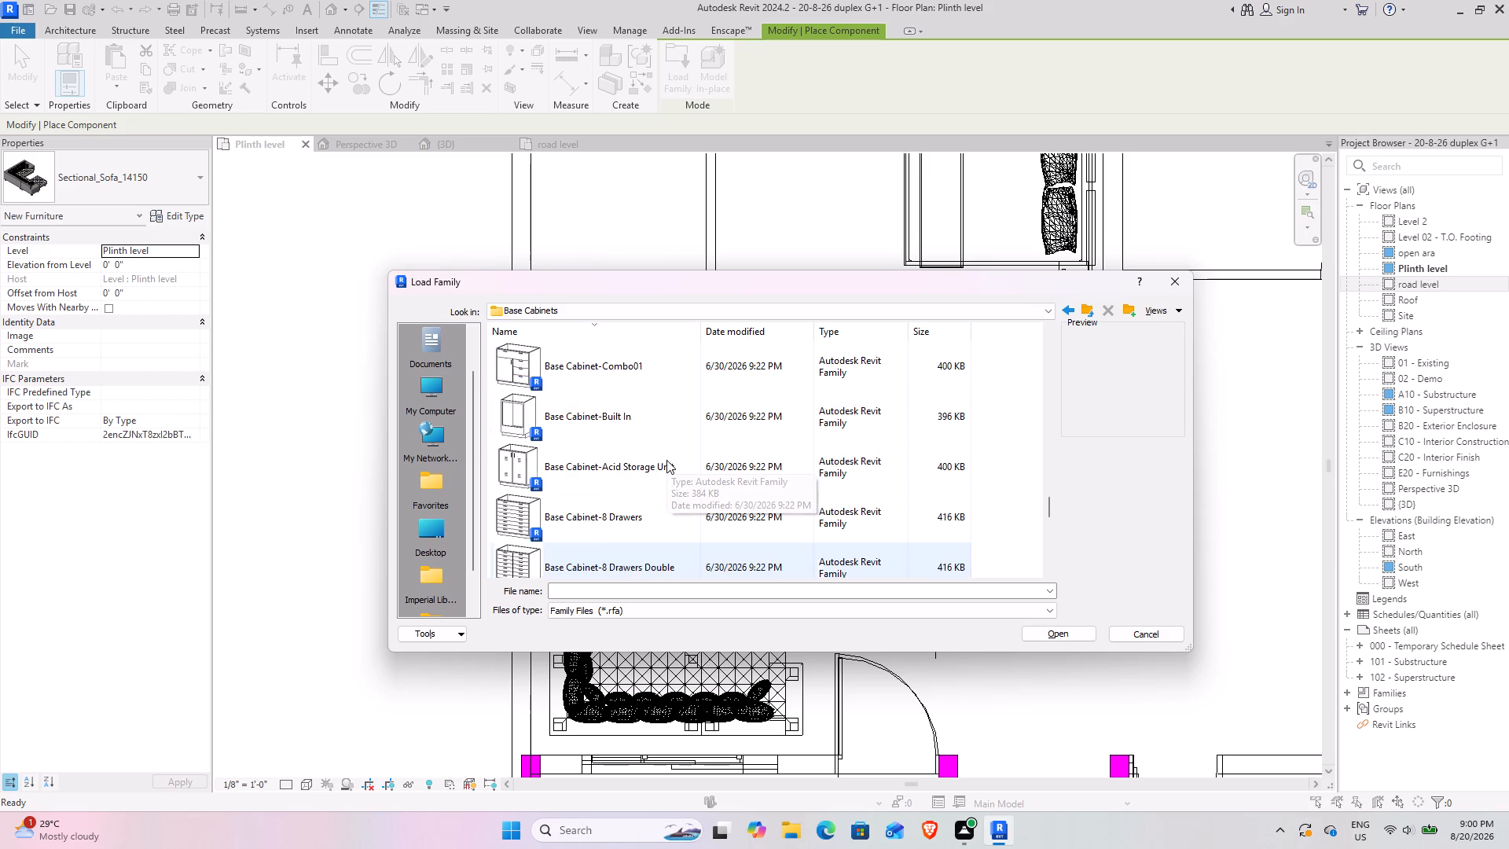
{"action": "scroll", "coordinate": [666, 460], "scroll_direction": "up", "scroll_amount": 3}
Load Base Cabinet-End w Shelves and place one 12" unit north of the sofa beside the outer wall, about 1' 6" from the partition wall.
{"action": "left_click", "coordinate": [621, 374]}
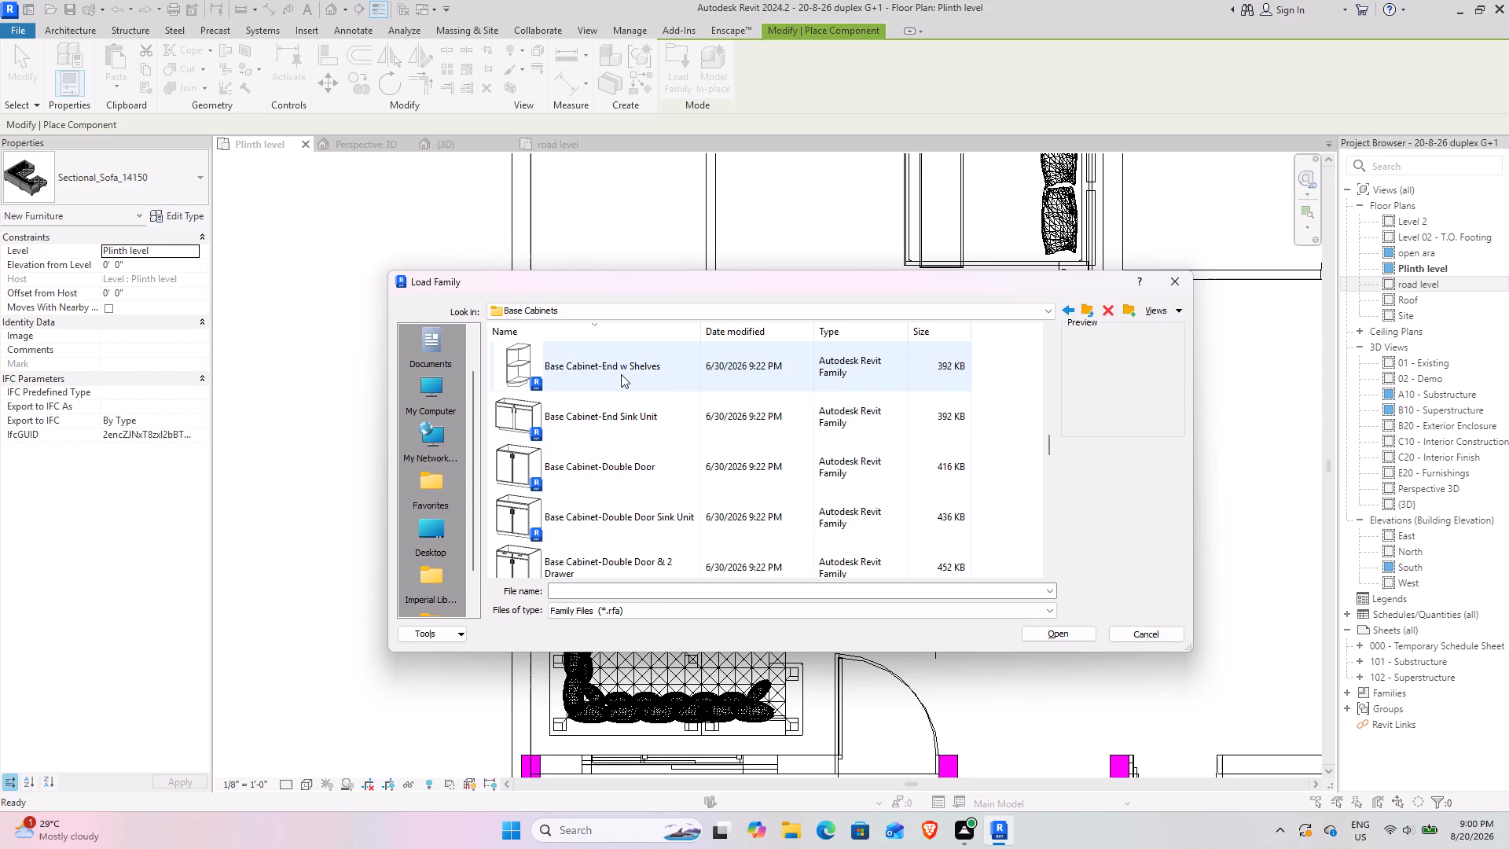
{"action": "left_click", "coordinate": [1059, 627]}
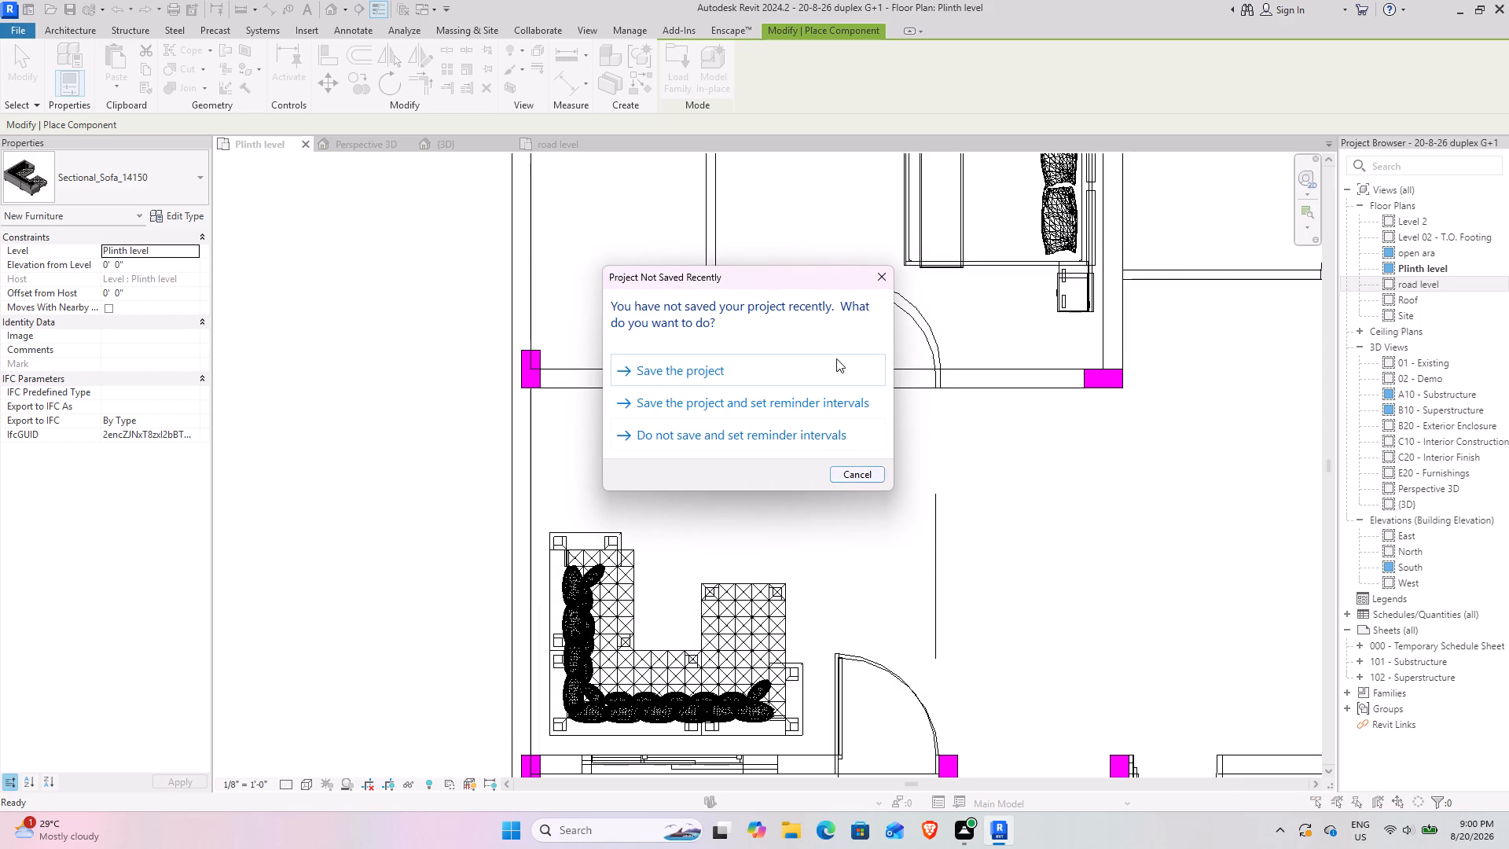
{"action": "left_click", "coordinate": [877, 276]}
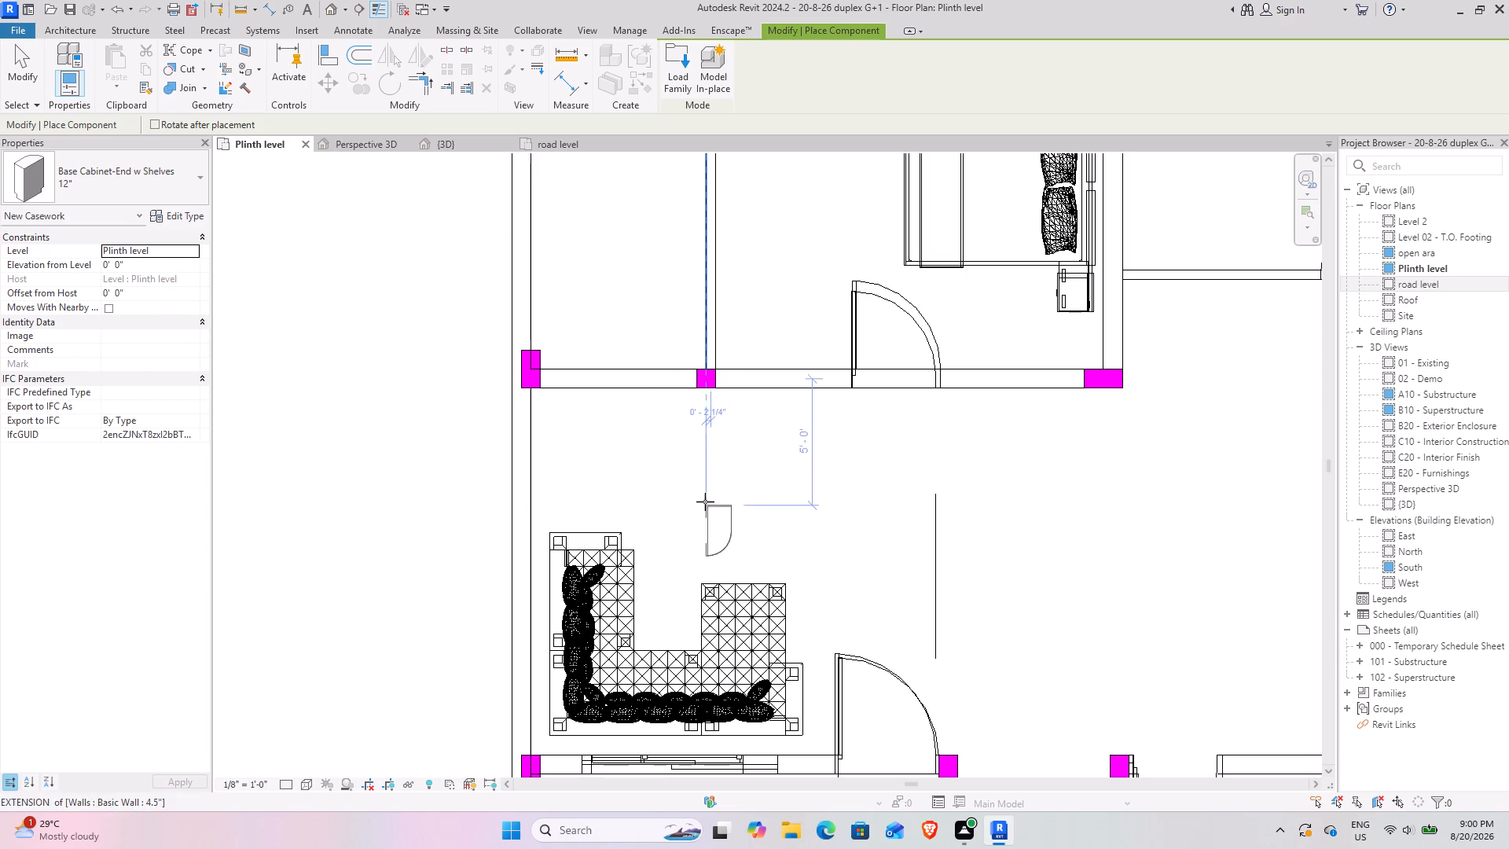
{"action": "left_click", "coordinate": [543, 414]}
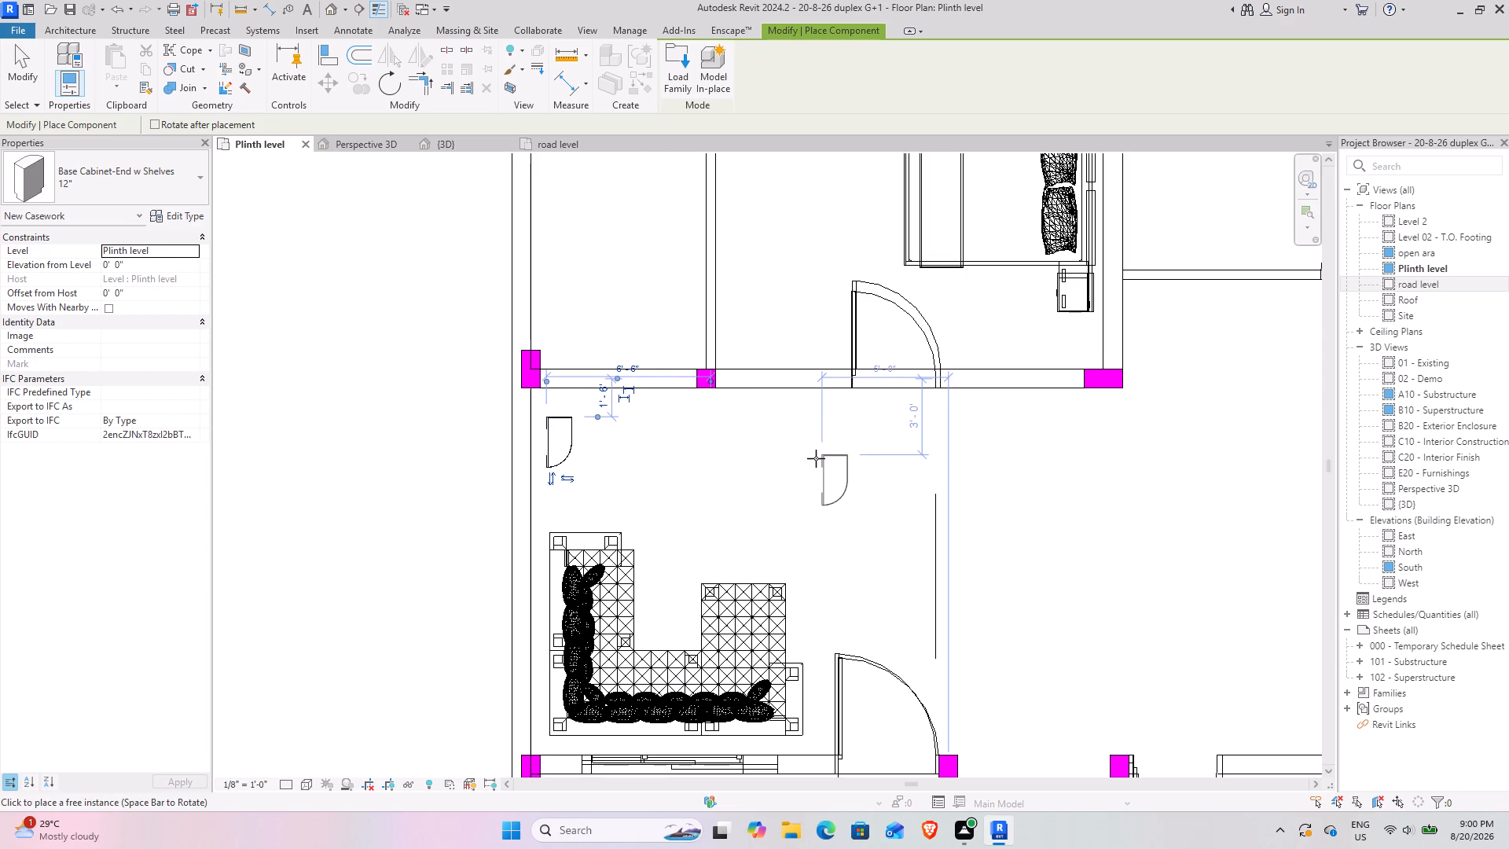
{"action": "key", "text": "Escape"}
{"action": "key", "text": "Escape"}
{"action": "key", "text": "Escape"}
{"action": "key", "text": "Escape"}
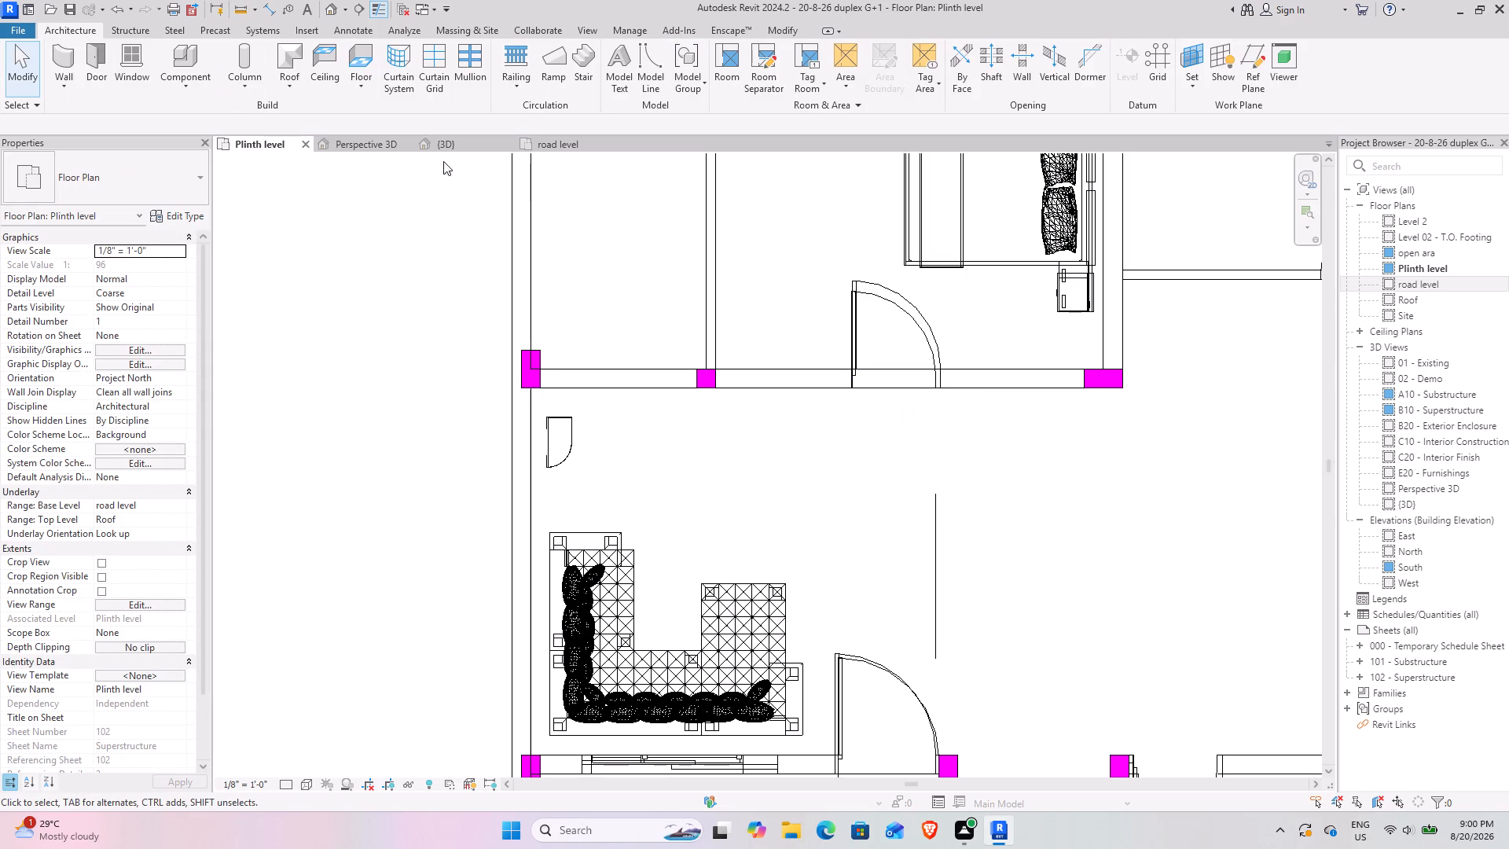
Examine the placed shelf cabinet beside the sectional sofa up close in the Perspective 3D view.
{"action": "left_click", "coordinate": [368, 147]}
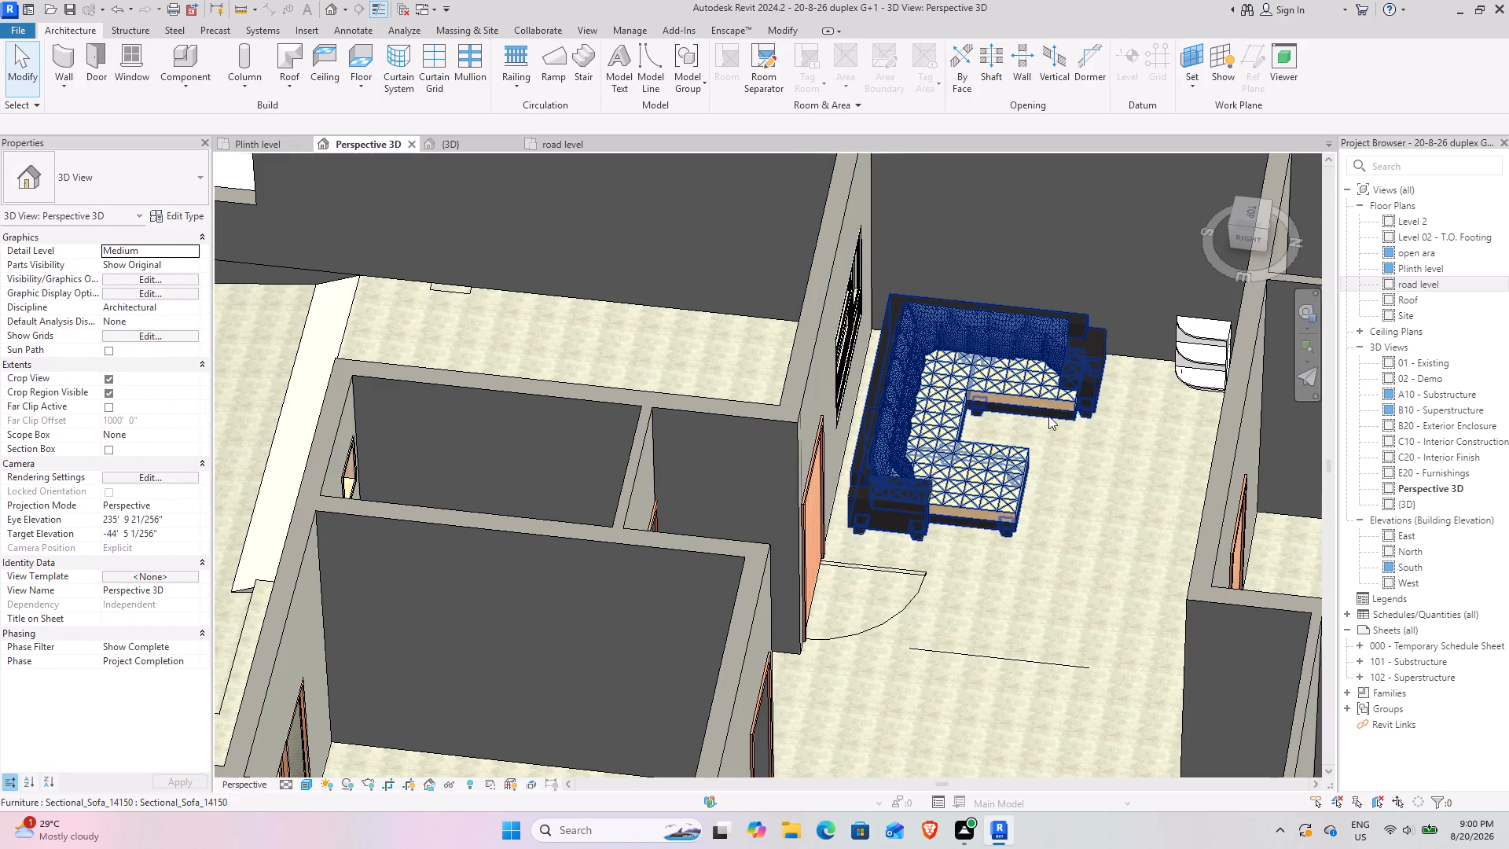
{"action": "middle_click_drag", "start_coordinate": [1099, 423], "coordinate": [1139, 390], "text": "shift"}
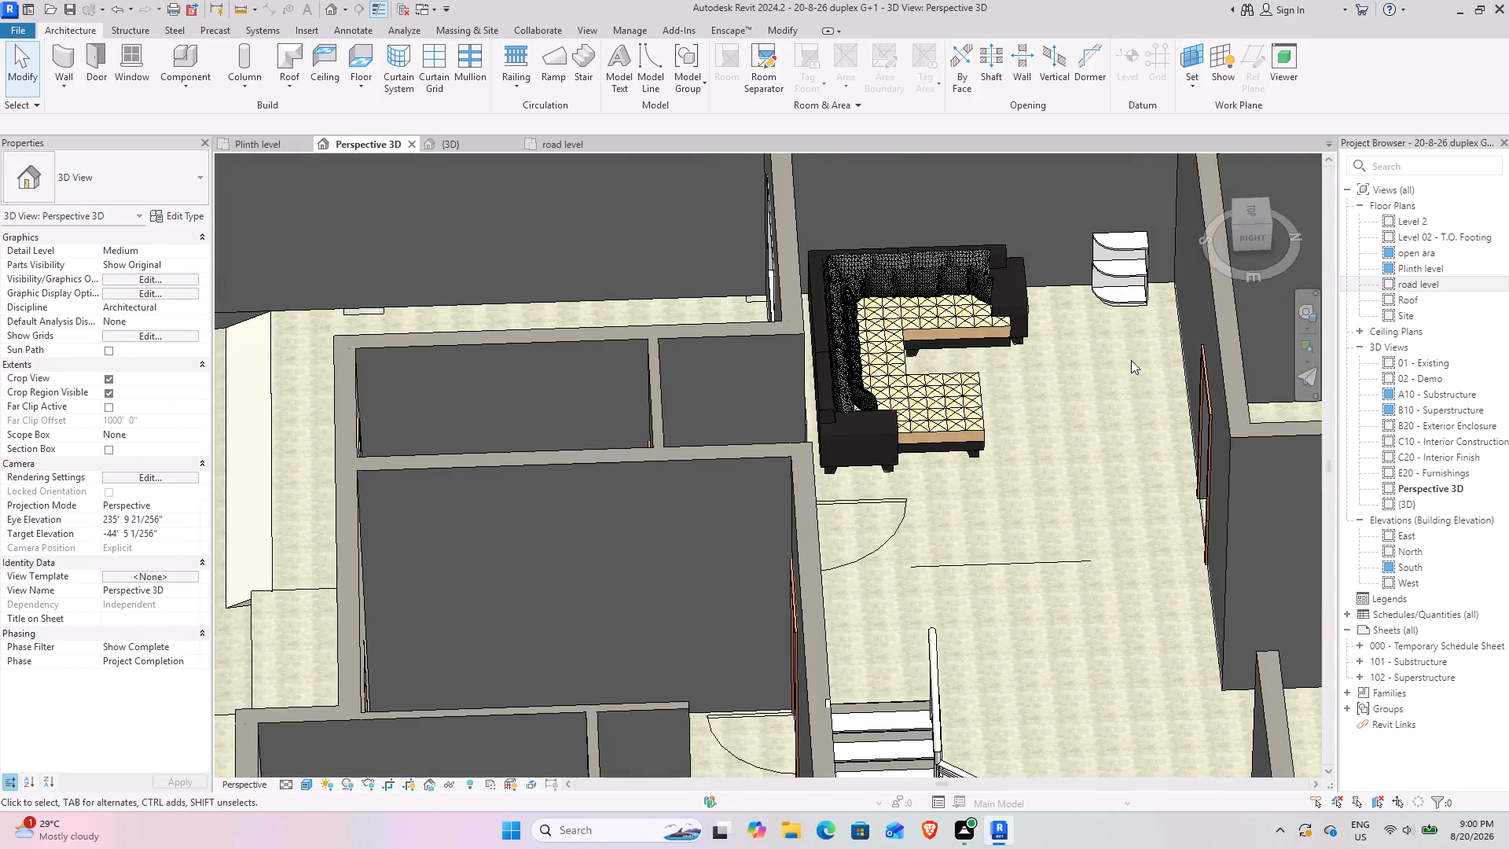
{"action": "scroll", "coordinate": [1127, 310], "scroll_direction": "up", "scroll_amount": 4}
{"action": "middle_click_drag", "start_coordinate": [1127, 310], "coordinate": [1052, 524]}
{"action": "scroll", "coordinate": [1081, 494], "scroll_direction": "up", "scroll_amount": 1}
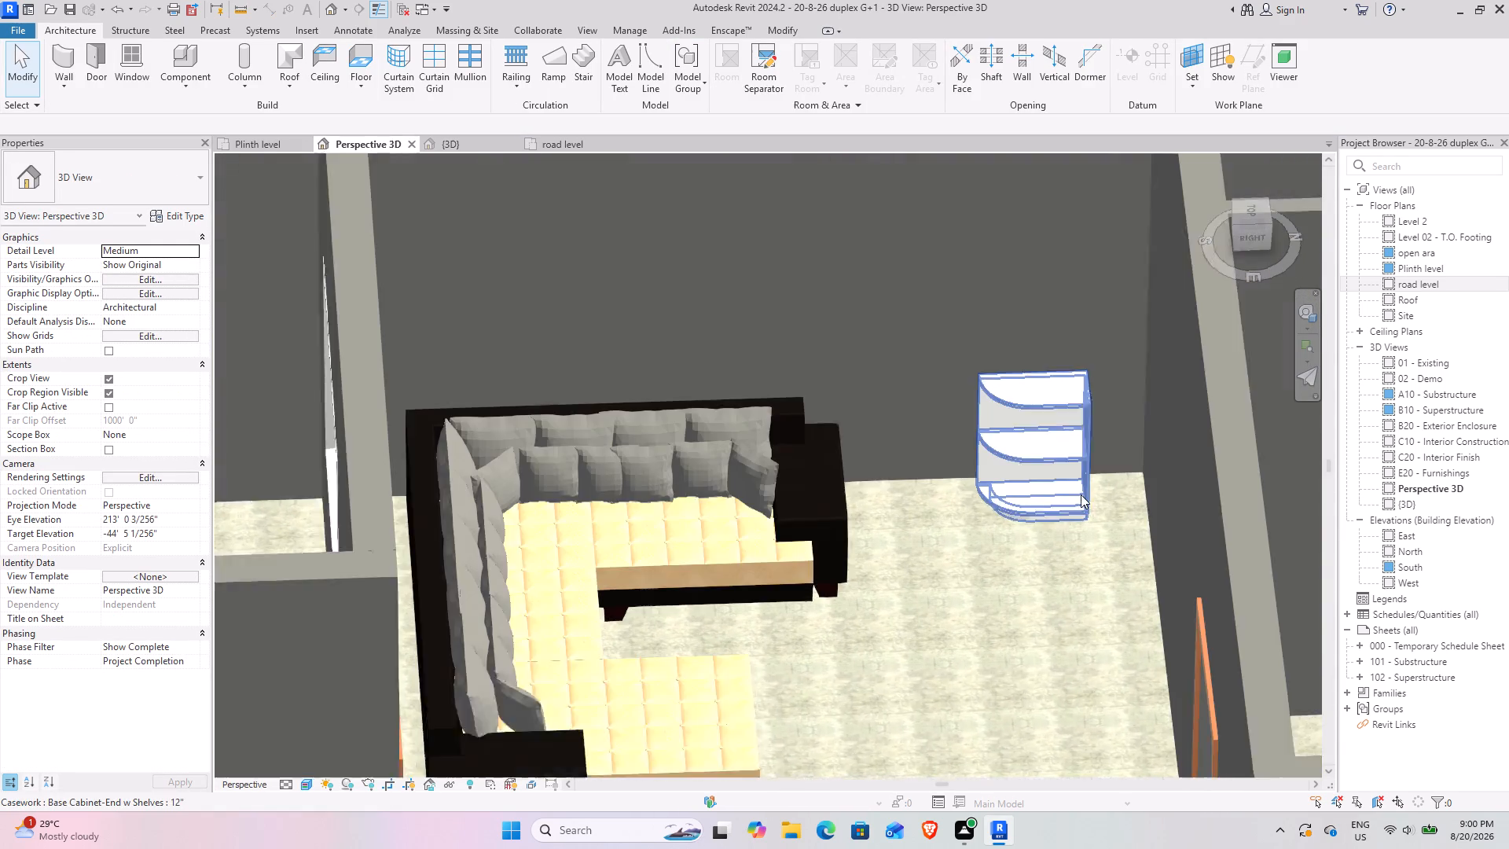
{"action": "scroll", "coordinate": [1081, 494], "scroll_direction": "up", "scroll_amount": 1}
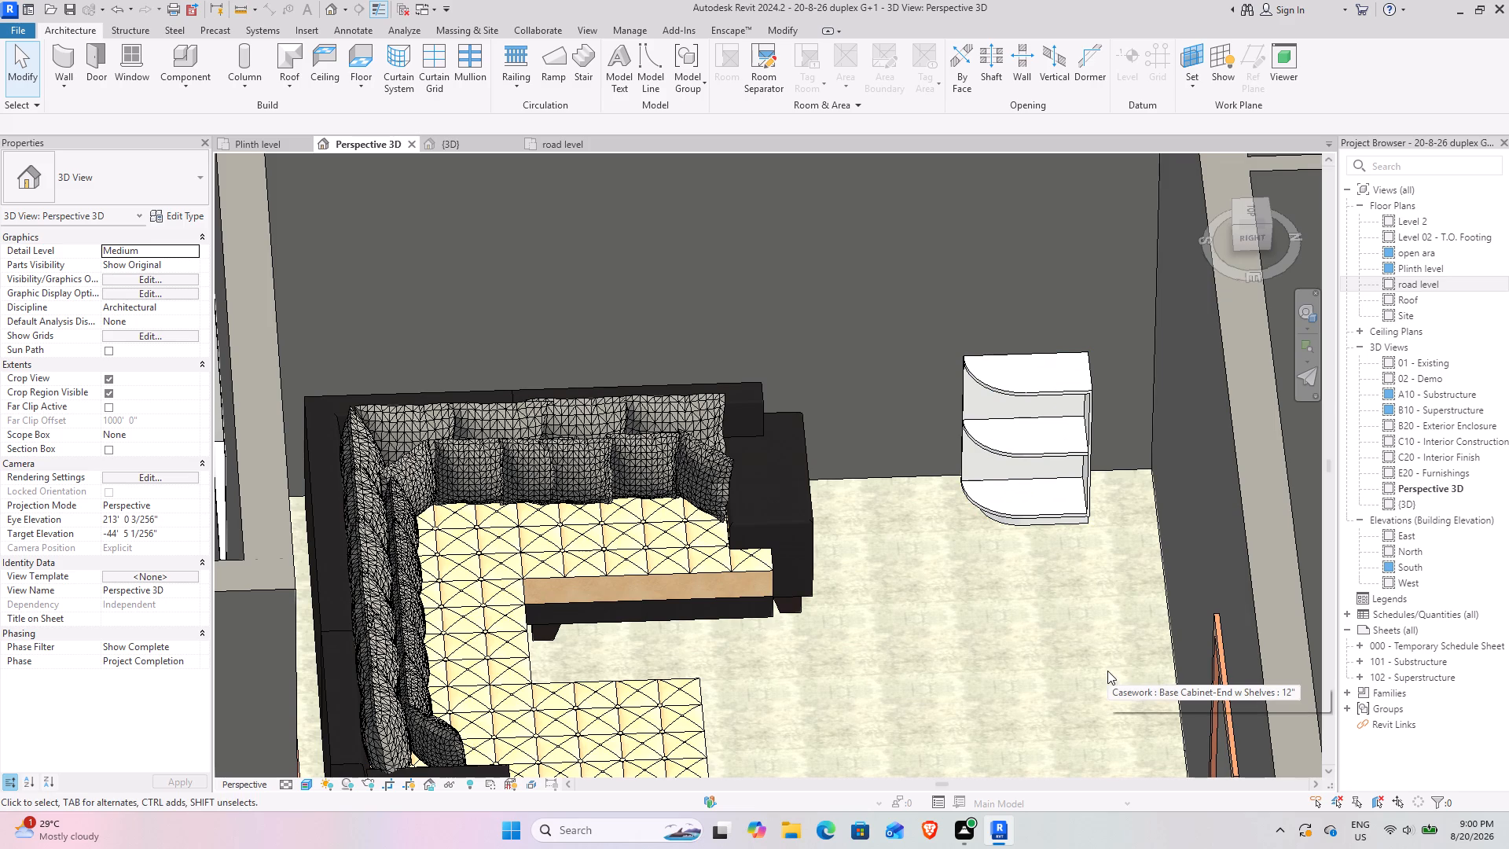
{"action": "middle_click_drag", "start_coordinate": [1107, 671], "coordinate": [1094, 573], "text": "shift"}
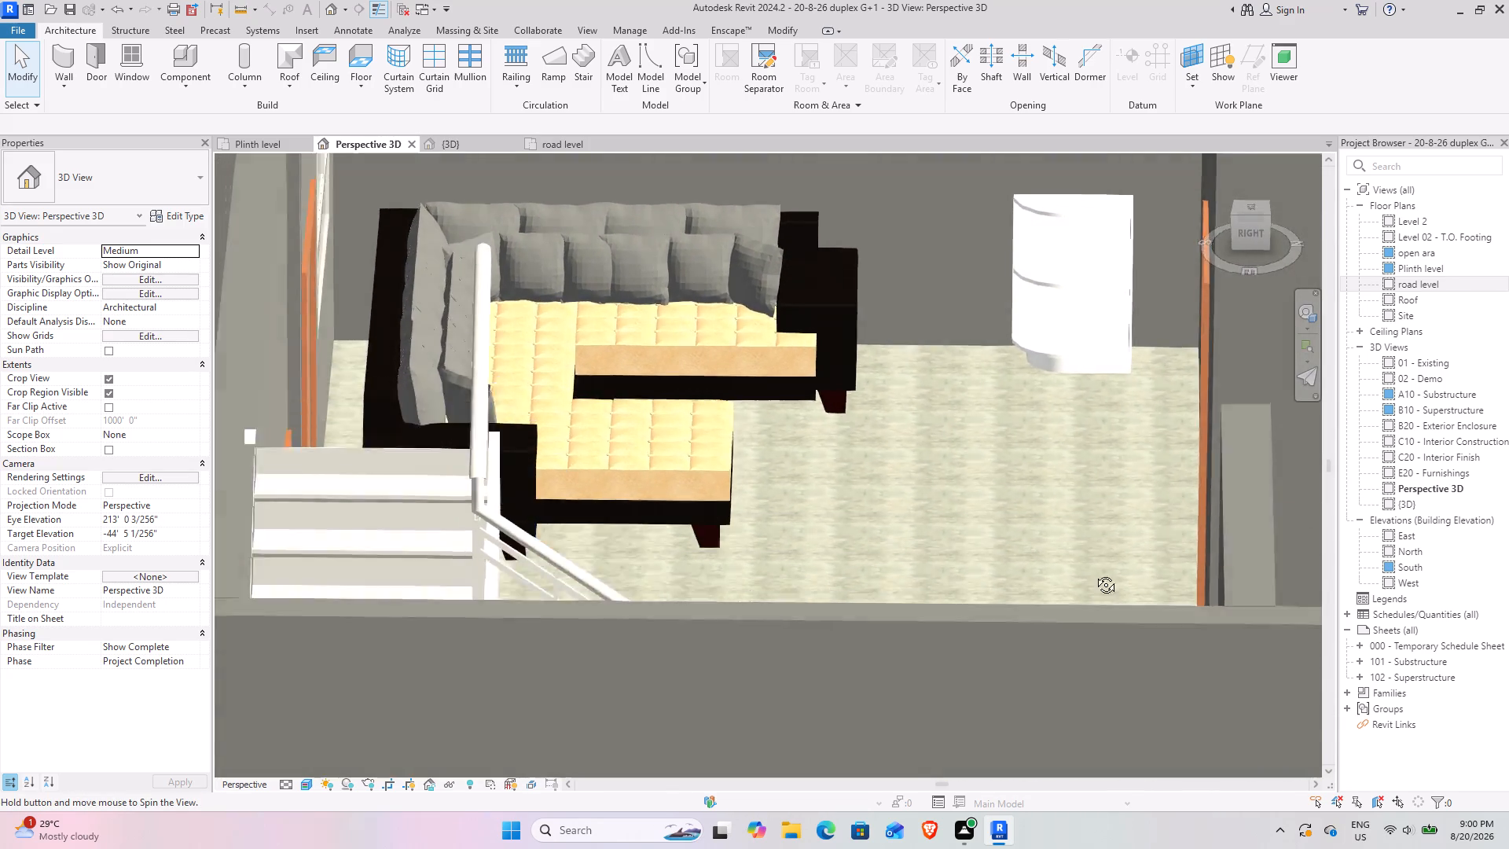
{"action": "middle_click_drag", "start_coordinate": [1094, 573], "coordinate": [1106, 627], "text": "shift"}
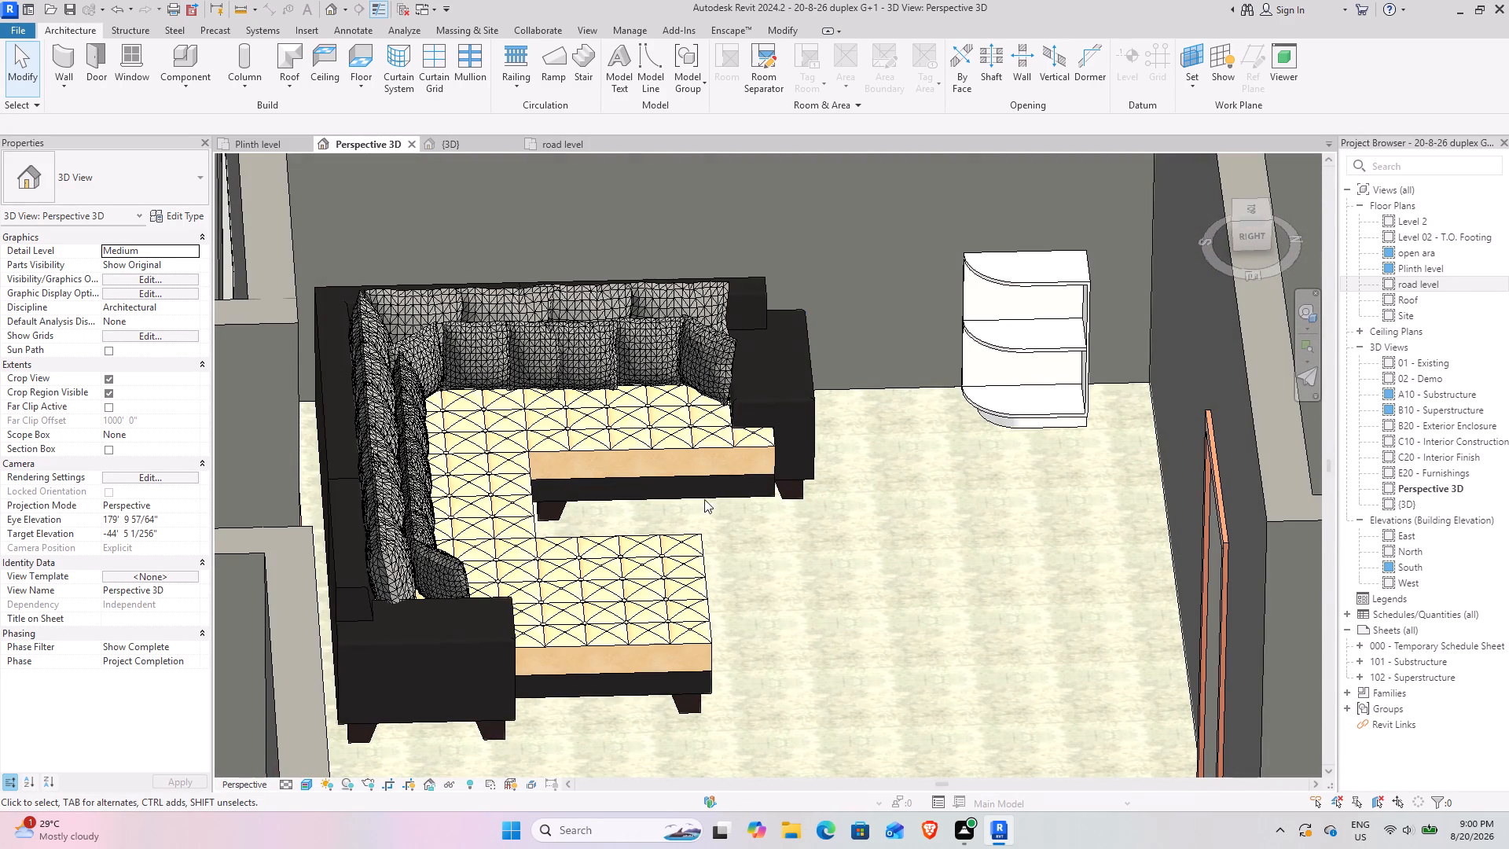
Review the sectional sofa's type properties, including the Export Type to IFC options and the Type IfcGUID value.
{"action": "left_click", "coordinate": [737, 393]}
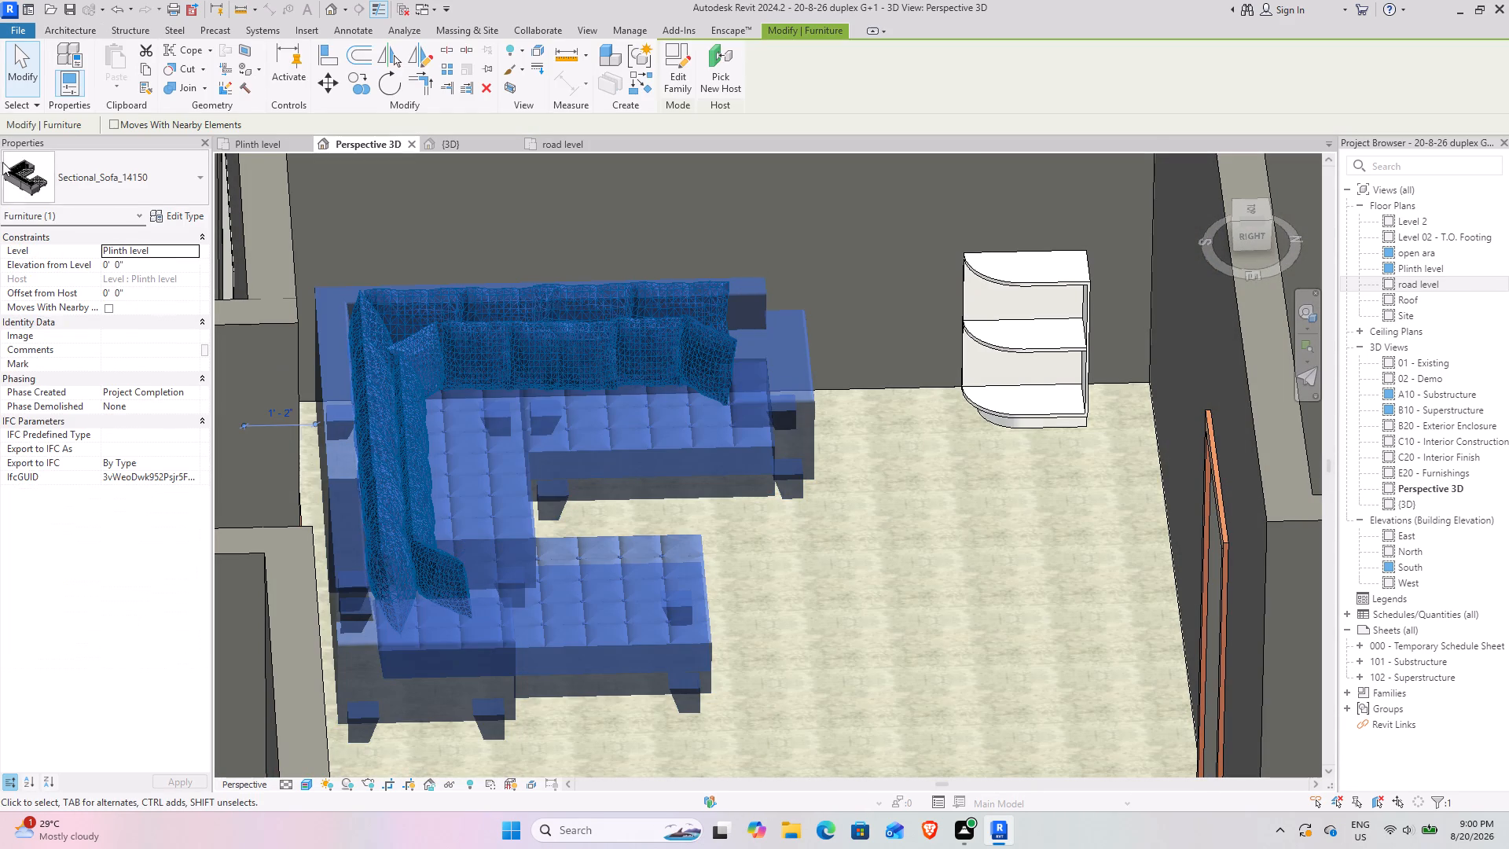
{"action": "left_click", "coordinate": [176, 212]}
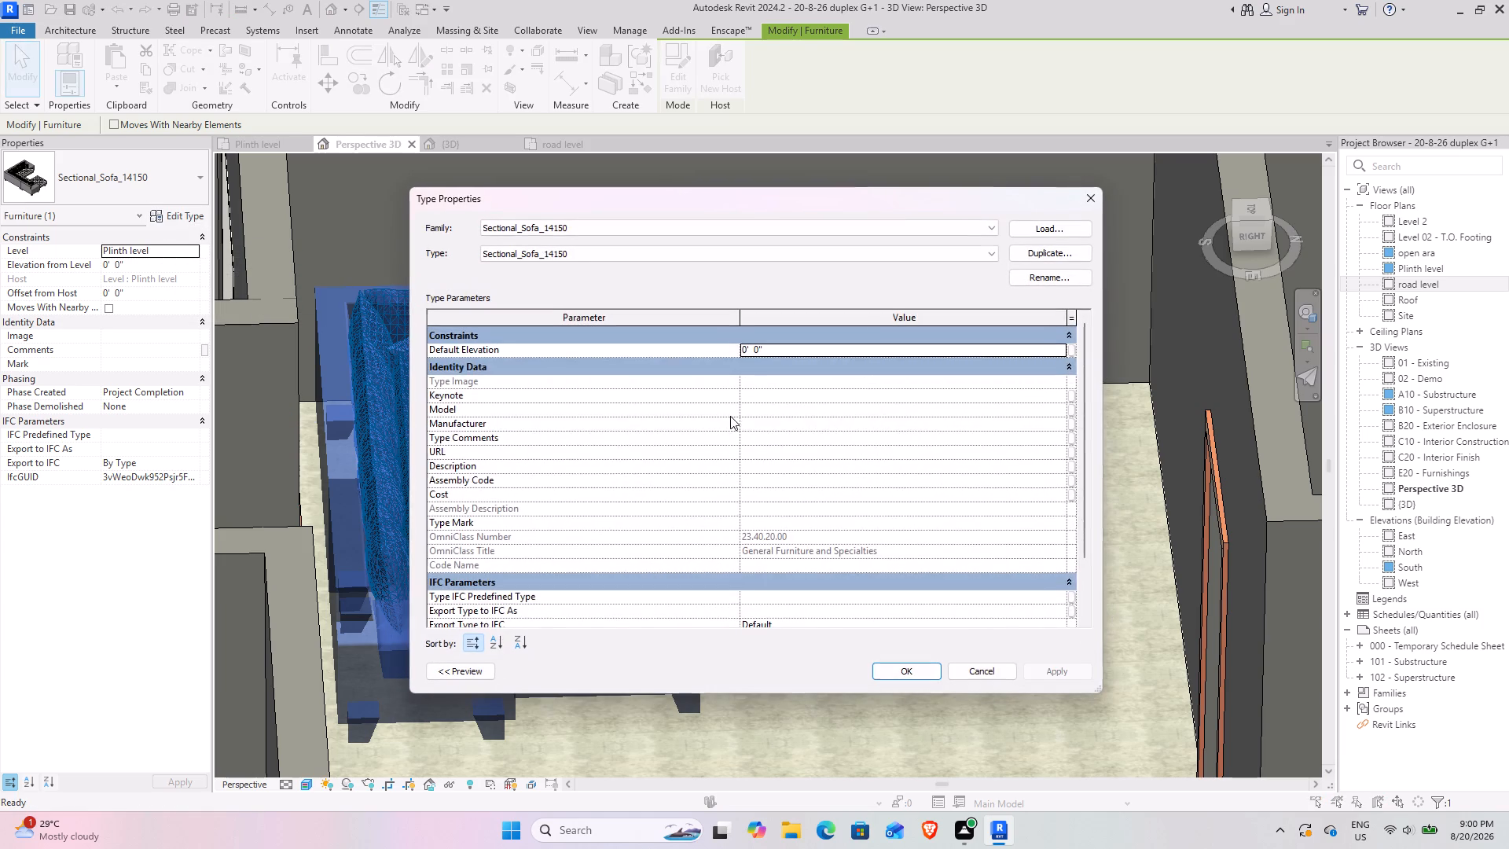
{"action": "scroll", "coordinate": [902, 489], "scroll_direction": "down", "scroll_amount": 5}
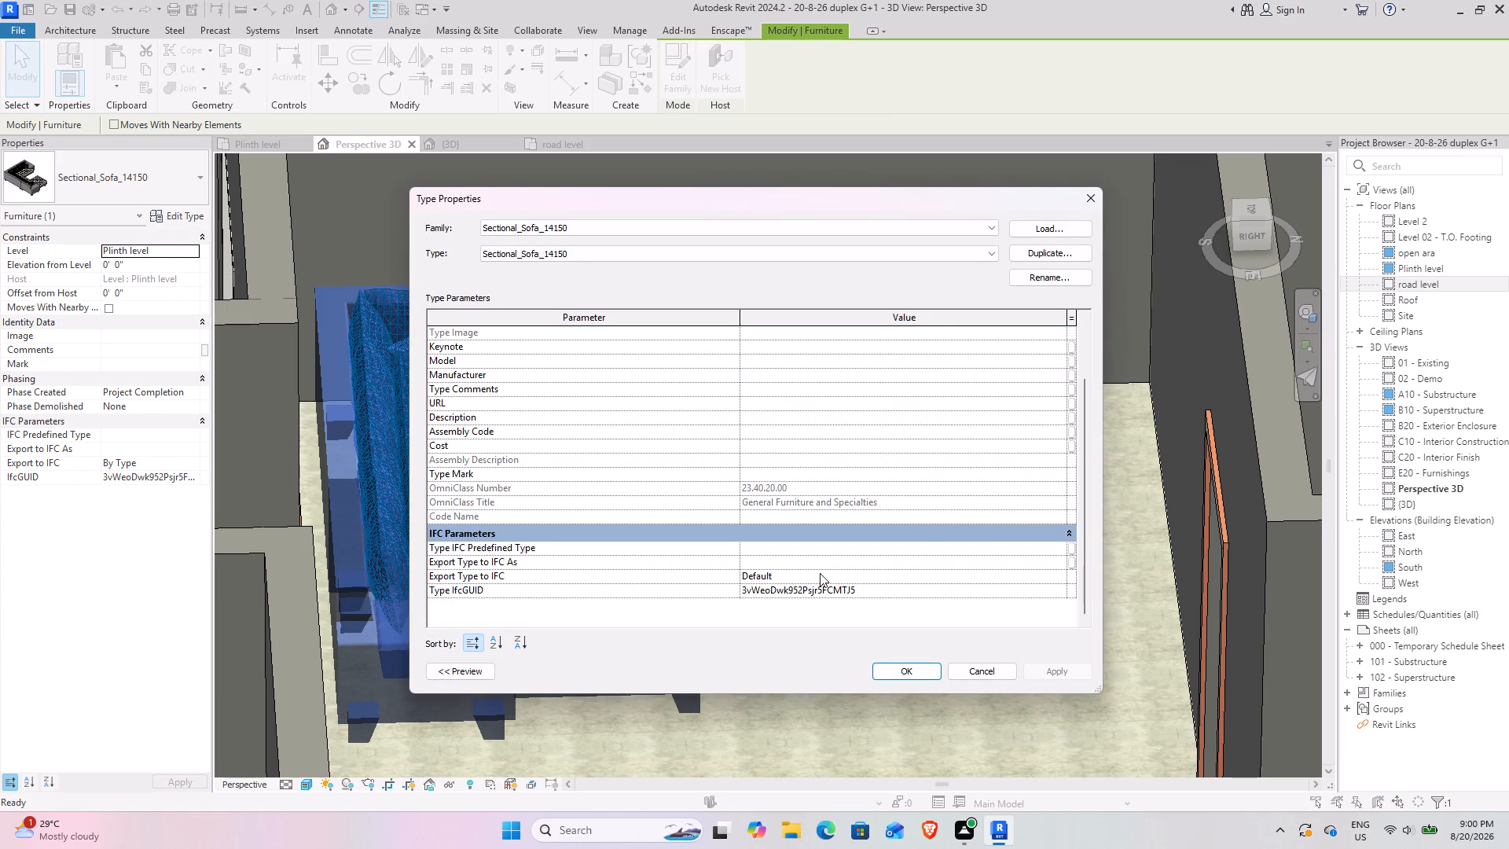
{"action": "left_click", "coordinate": [905, 583]}
{"action": "left_click", "coordinate": [1057, 575]}
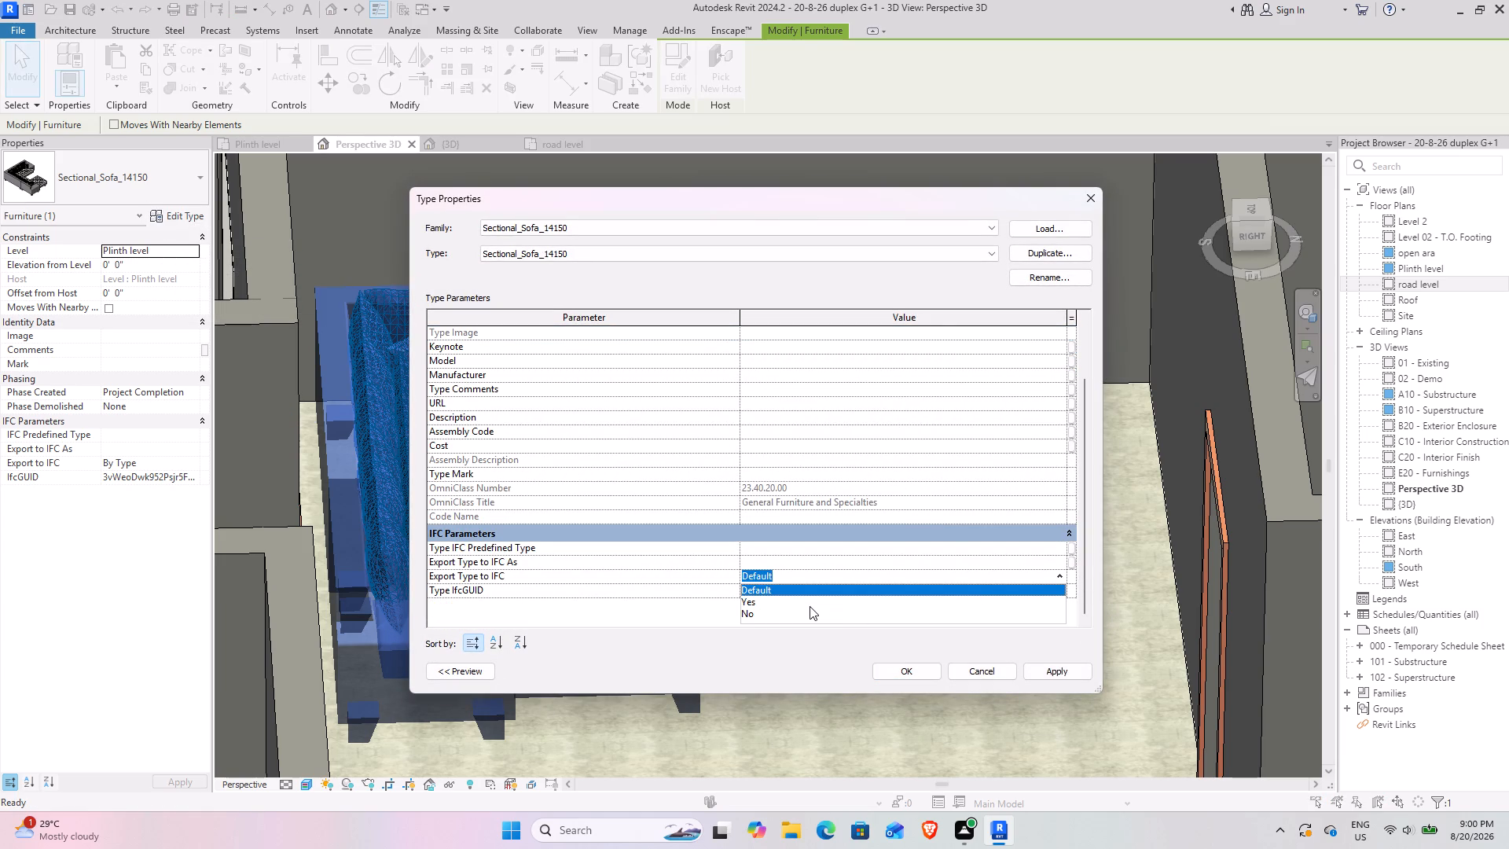
{"action": "left_click", "coordinate": [846, 590]}
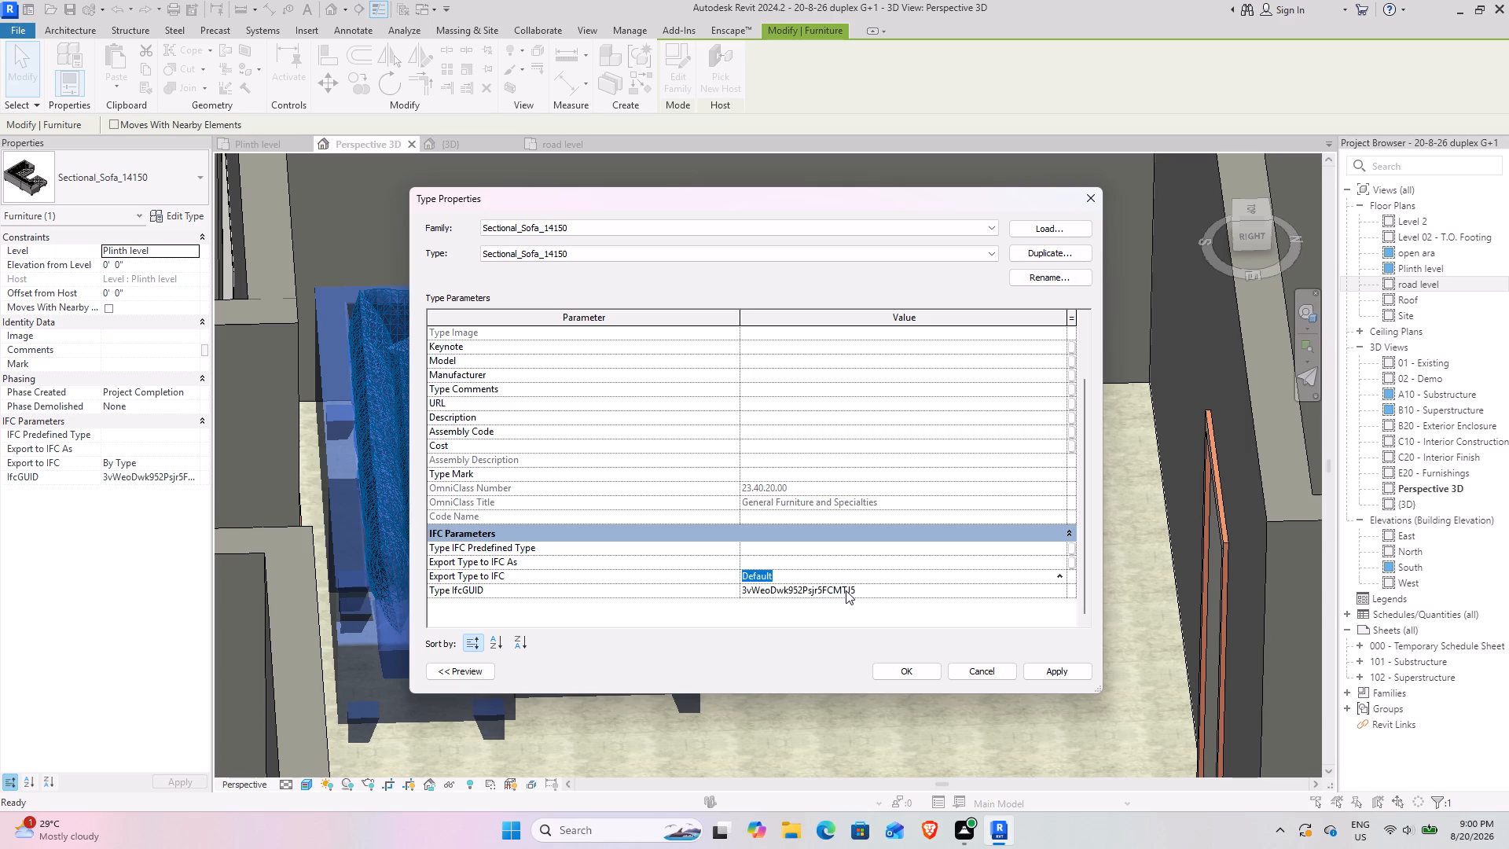
{"action": "left_click", "coordinate": [833, 590]}
{"action": "left_click", "coordinate": [1058, 590]}
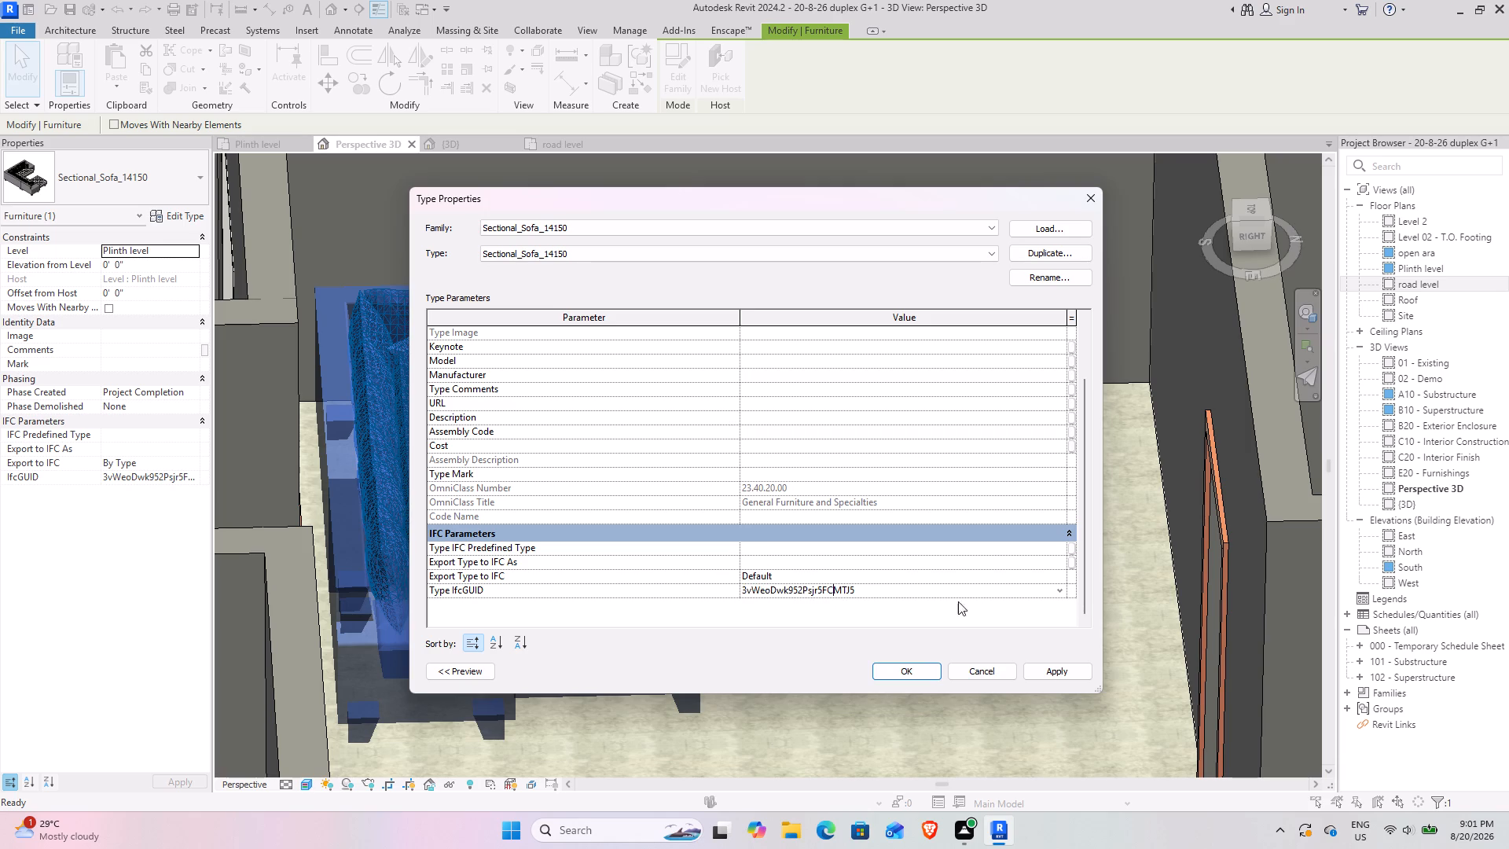
{"action": "scroll", "coordinate": [843, 601], "scroll_direction": "down", "scroll_amount": 4}
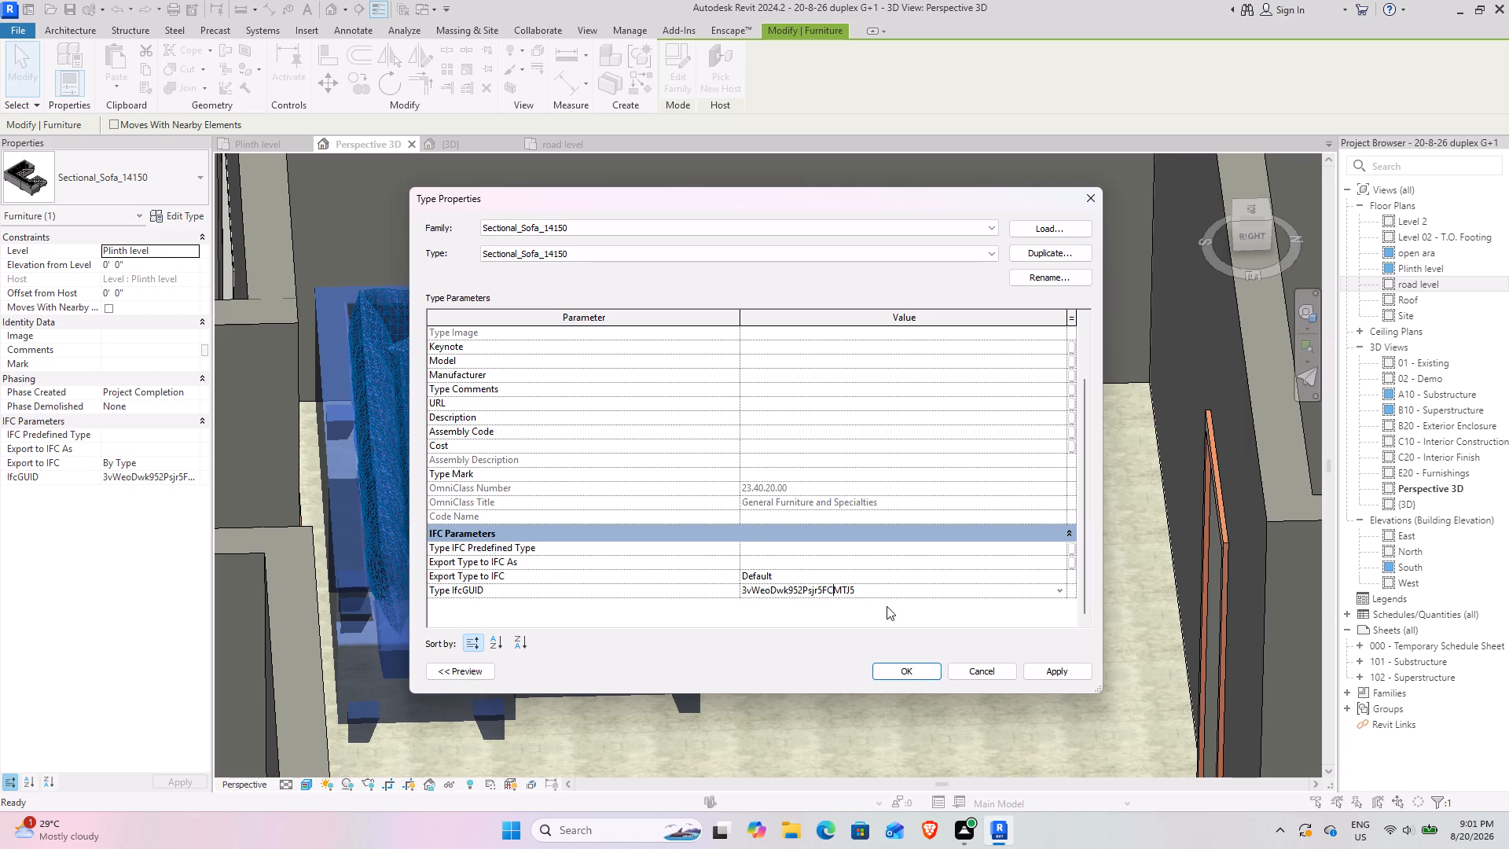
{"action": "left_click", "coordinate": [884, 609]}
{"action": "left_click", "coordinate": [893, 667]}
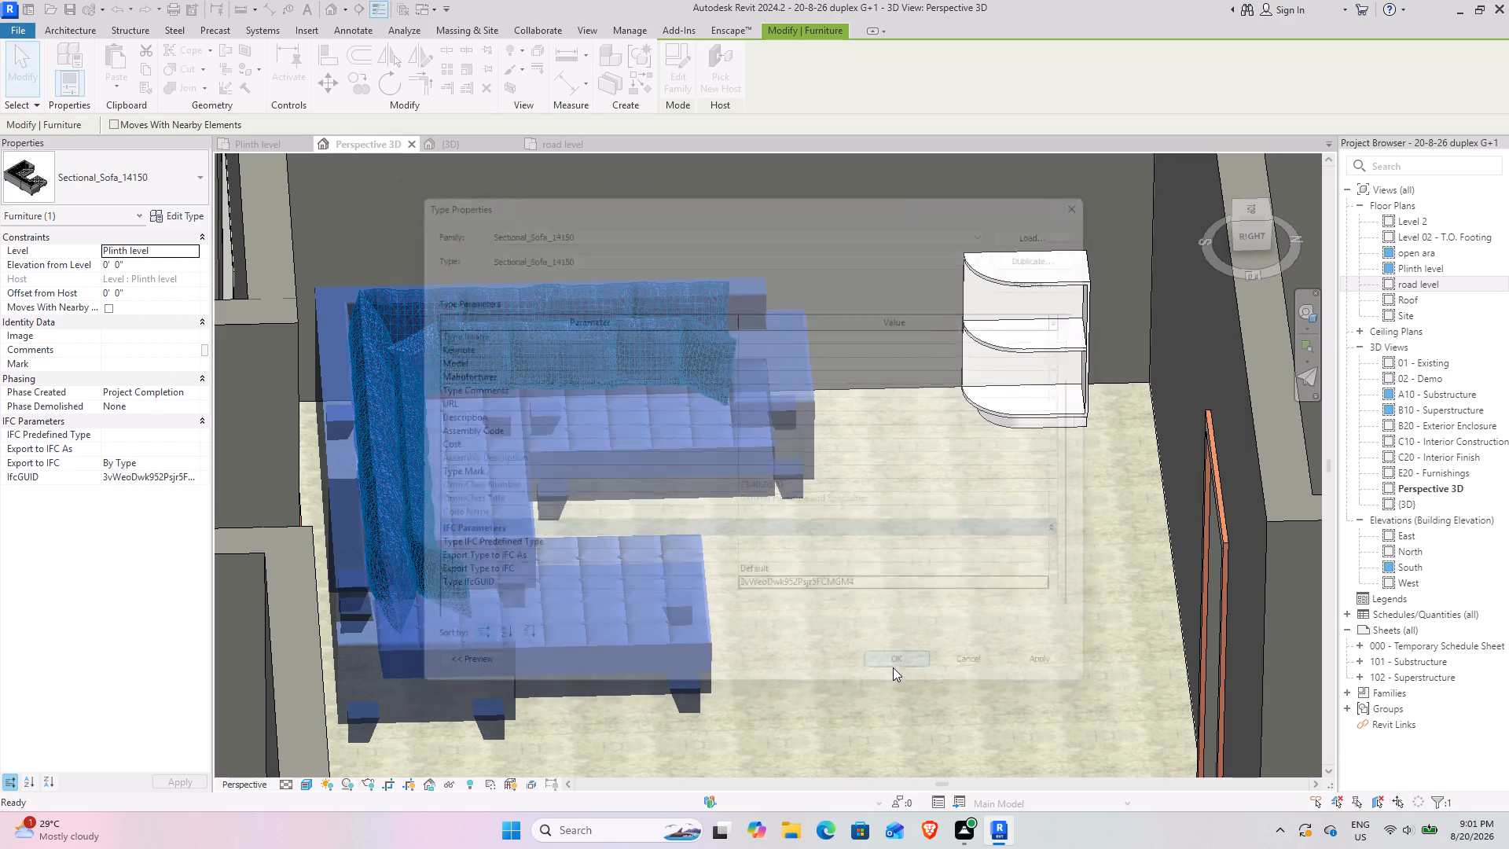
{"action": "key", "text": "Escape"}
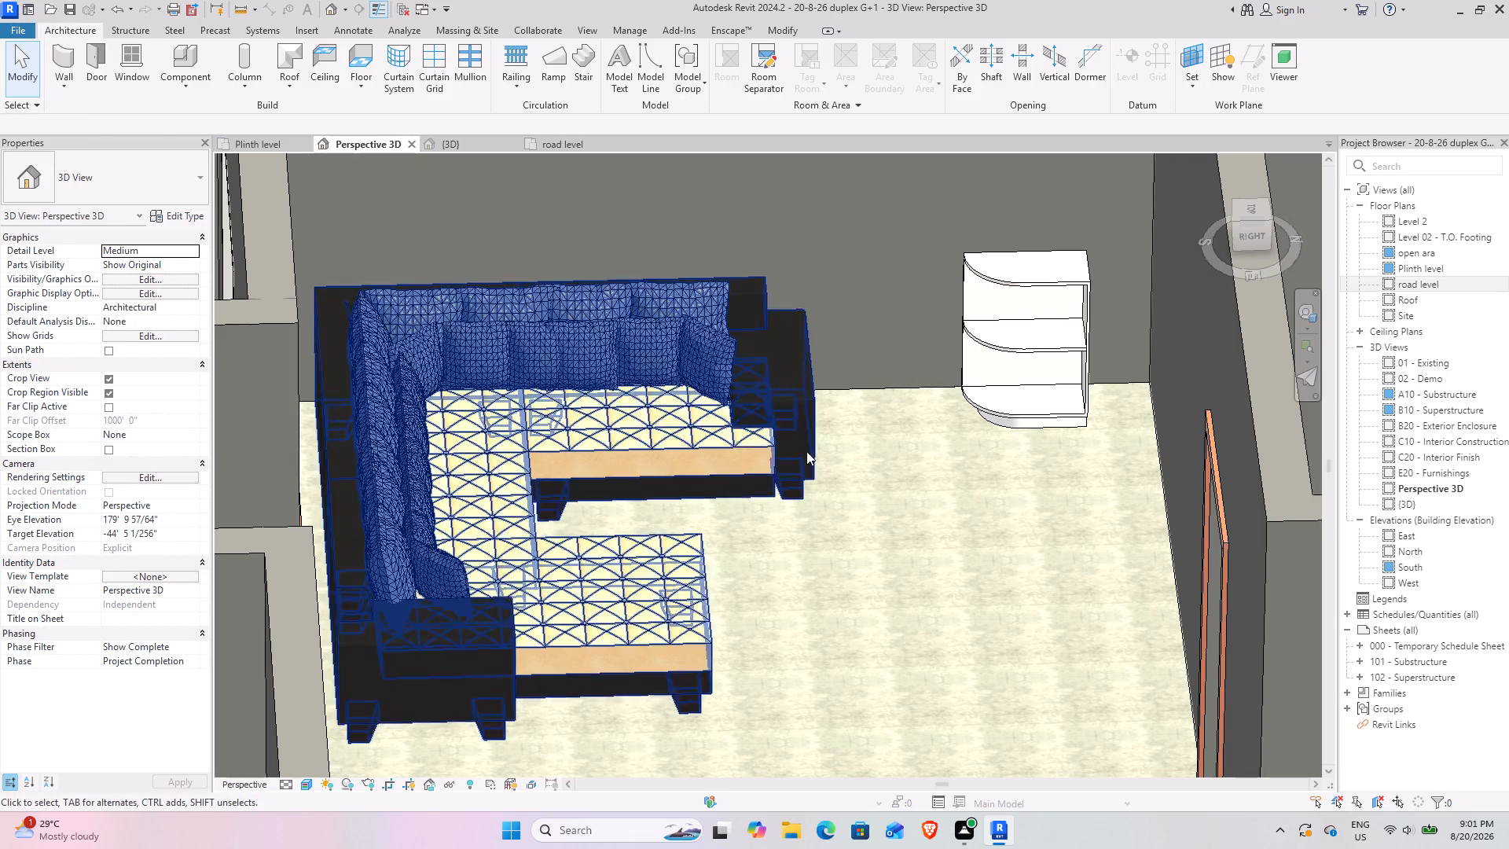
Reopen the sectional sofa's type properties and check the identity data and IFC parameters for editable settings.
{"action": "left_click", "coordinate": [787, 402]}
{"action": "left_click", "coordinate": [173, 215]}
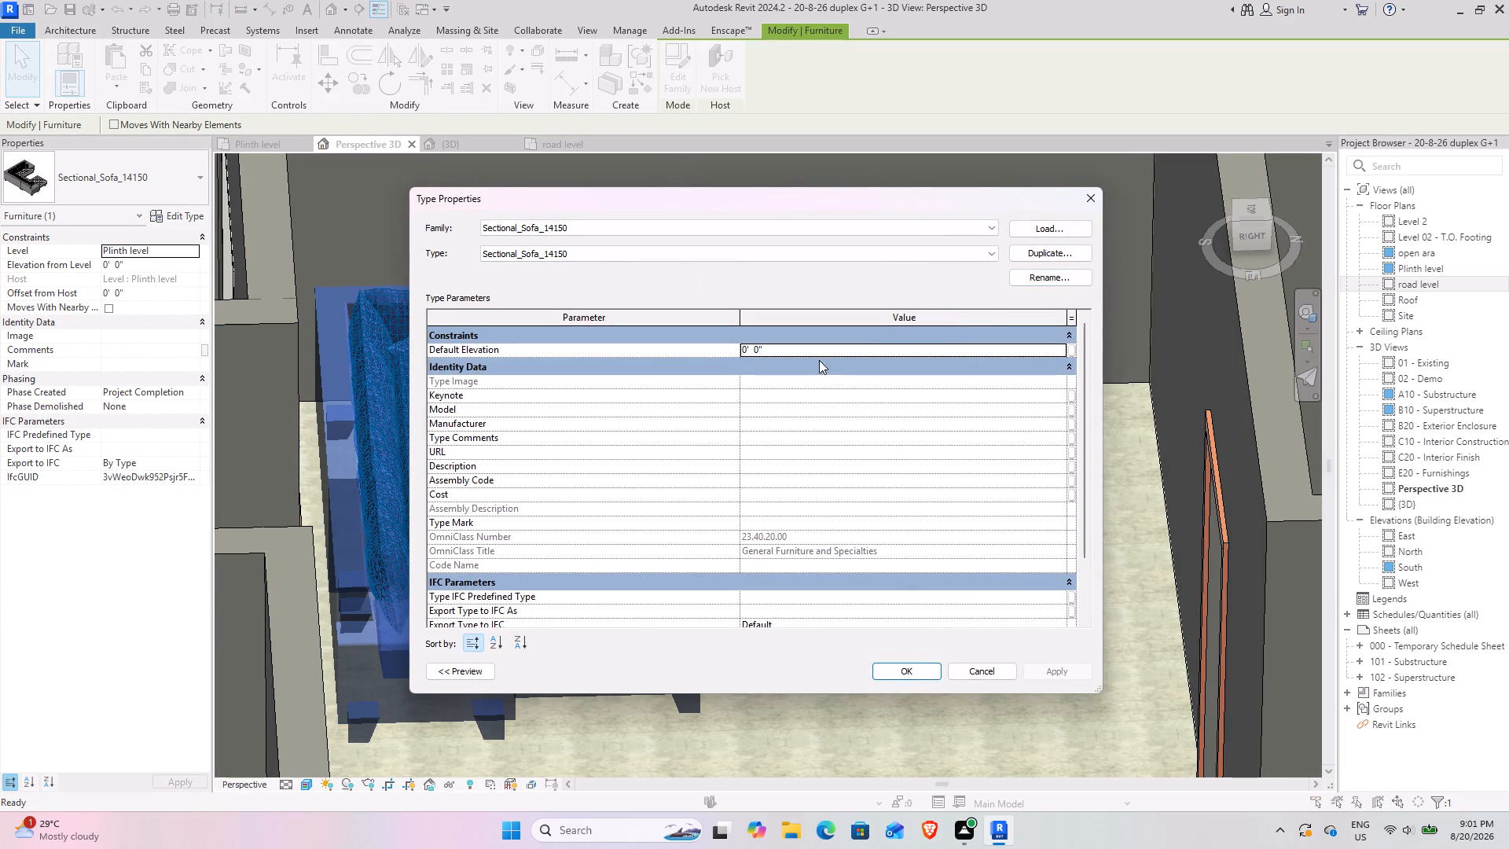
{"action": "scroll", "coordinate": [806, 380], "scroll_direction": "up", "scroll_amount": 4}
{"action": "scroll", "coordinate": [811, 580], "scroll_direction": "down", "scroll_amount": 5}
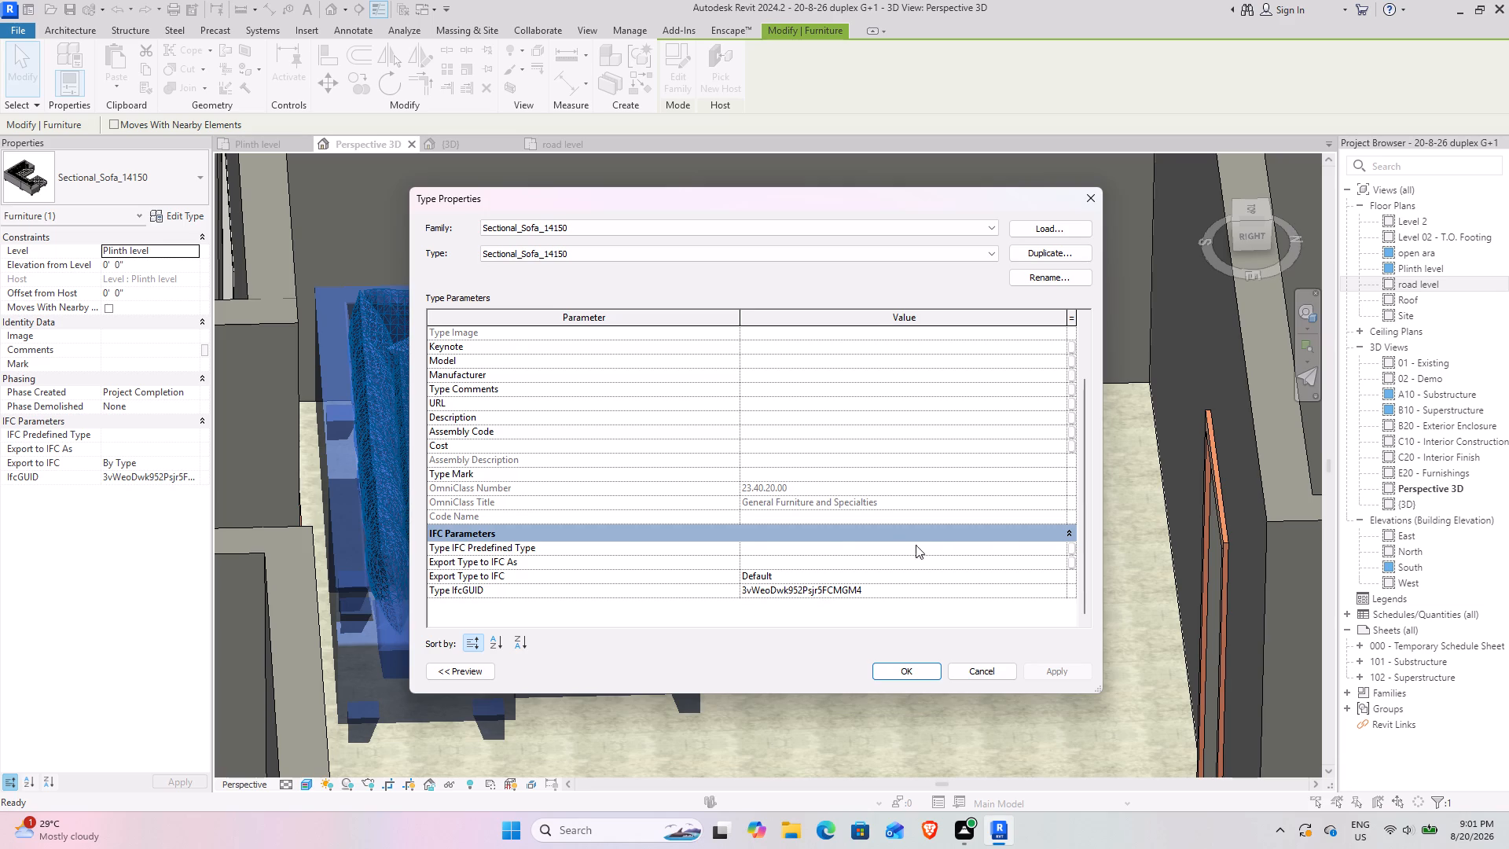
{"action": "left_click", "coordinate": [996, 541]}
{"action": "left_click", "coordinate": [1015, 577]}
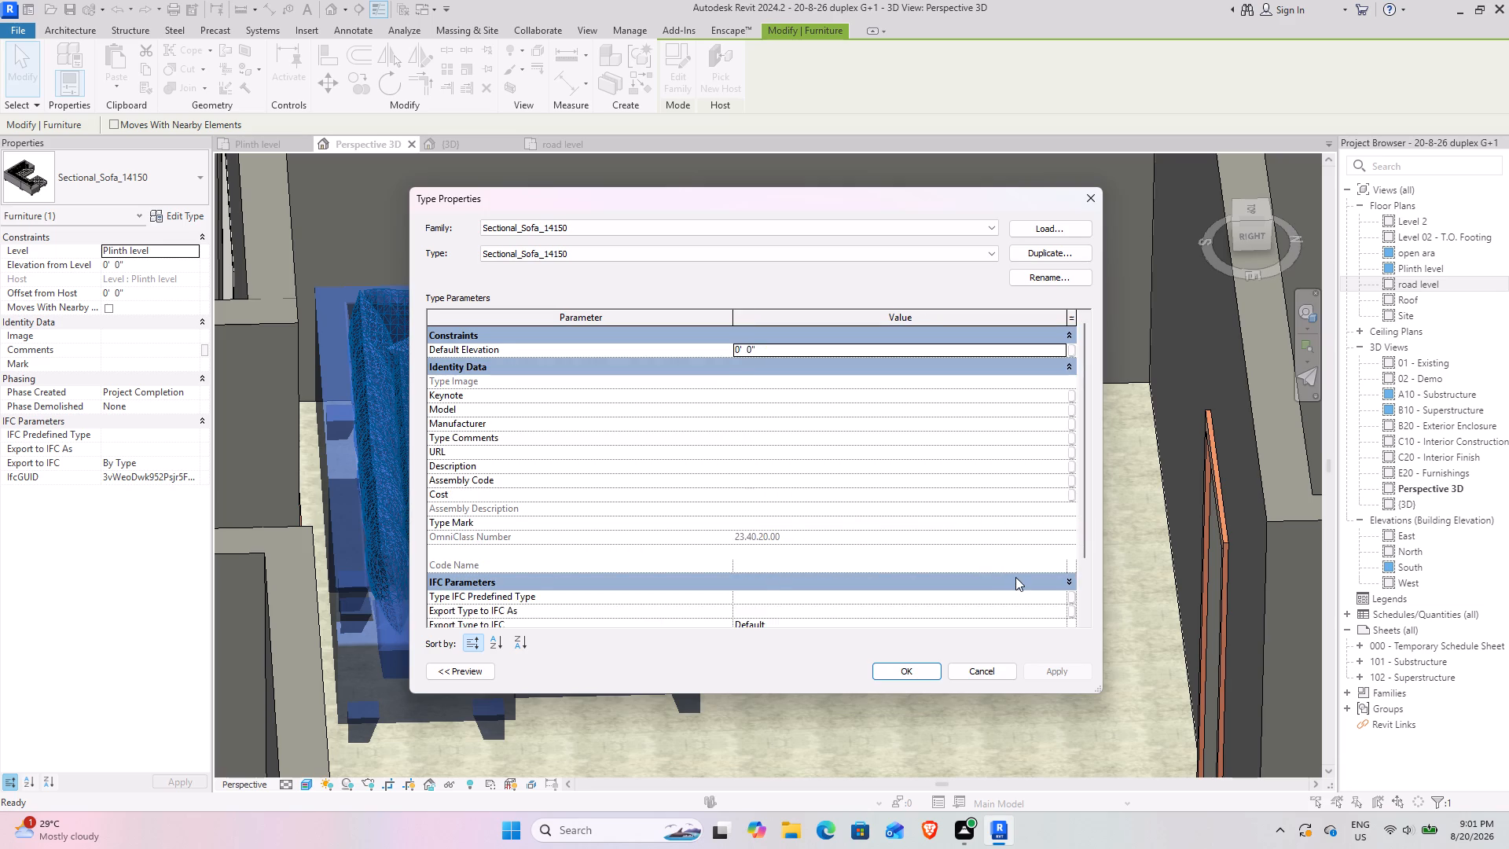
{"action": "scroll", "coordinate": [1014, 566], "scroll_direction": "down", "scroll_amount": 2}
{"action": "left_click", "coordinate": [1011, 546]}
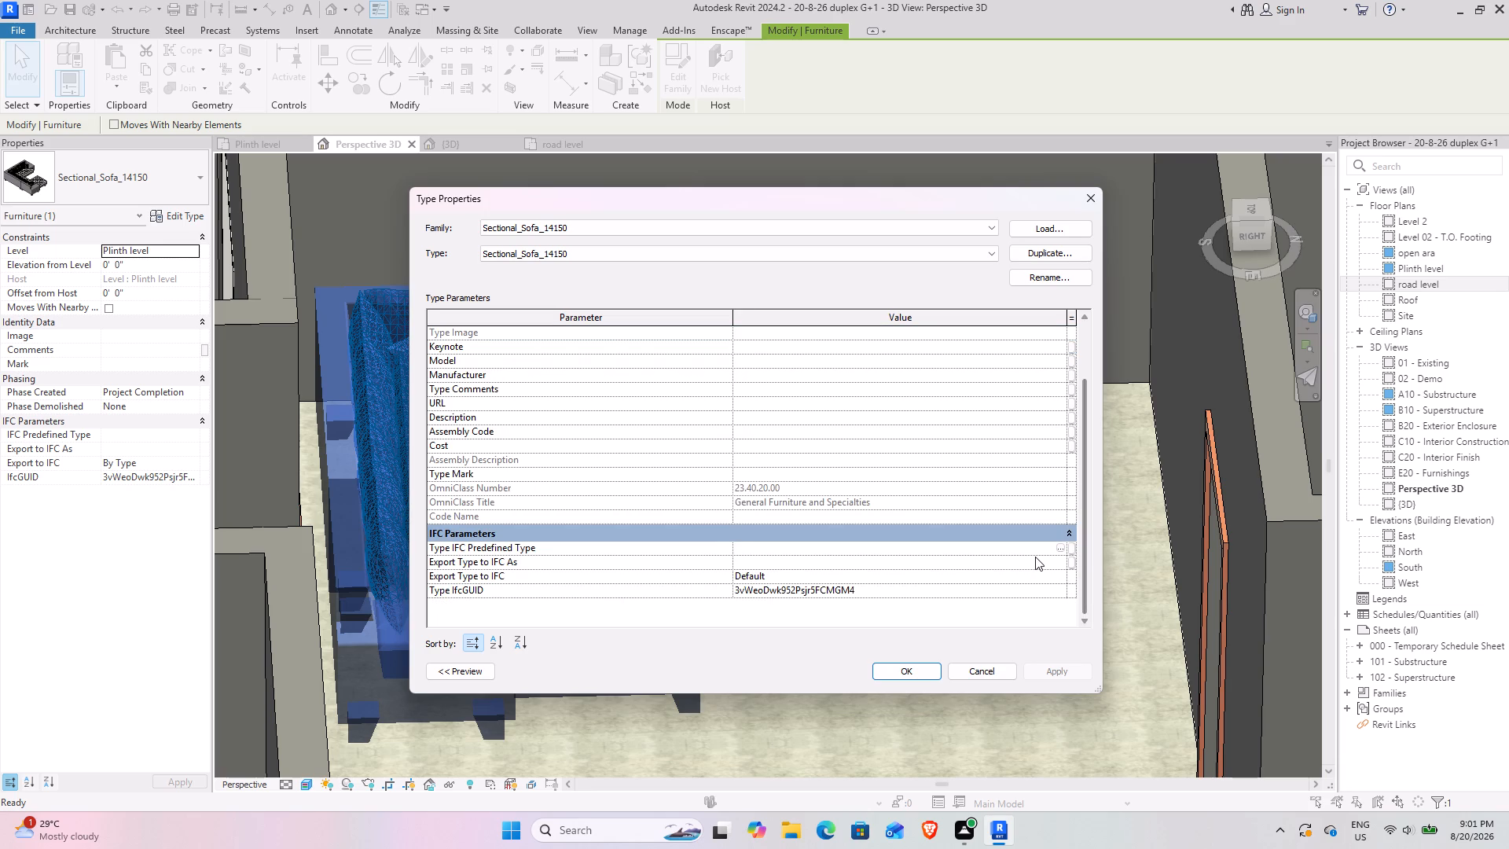
{"action": "left_click", "coordinate": [1089, 207]}
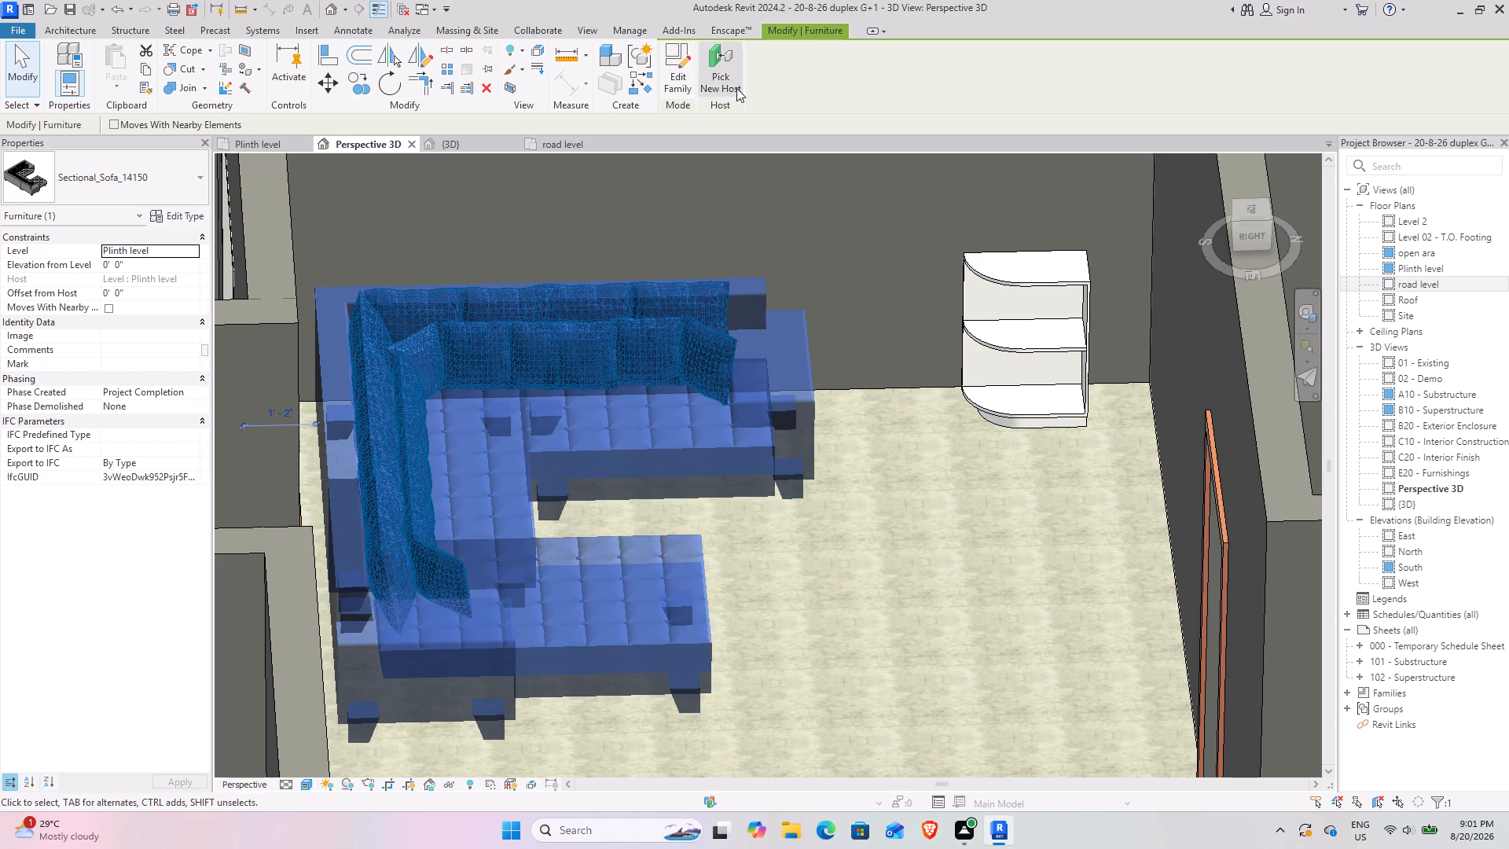
Open the Sectional_Sofa_14150 family for editing and examine its 3D model and nested Left Arm Chaise component.
{"action": "left_click", "coordinate": [672, 67]}
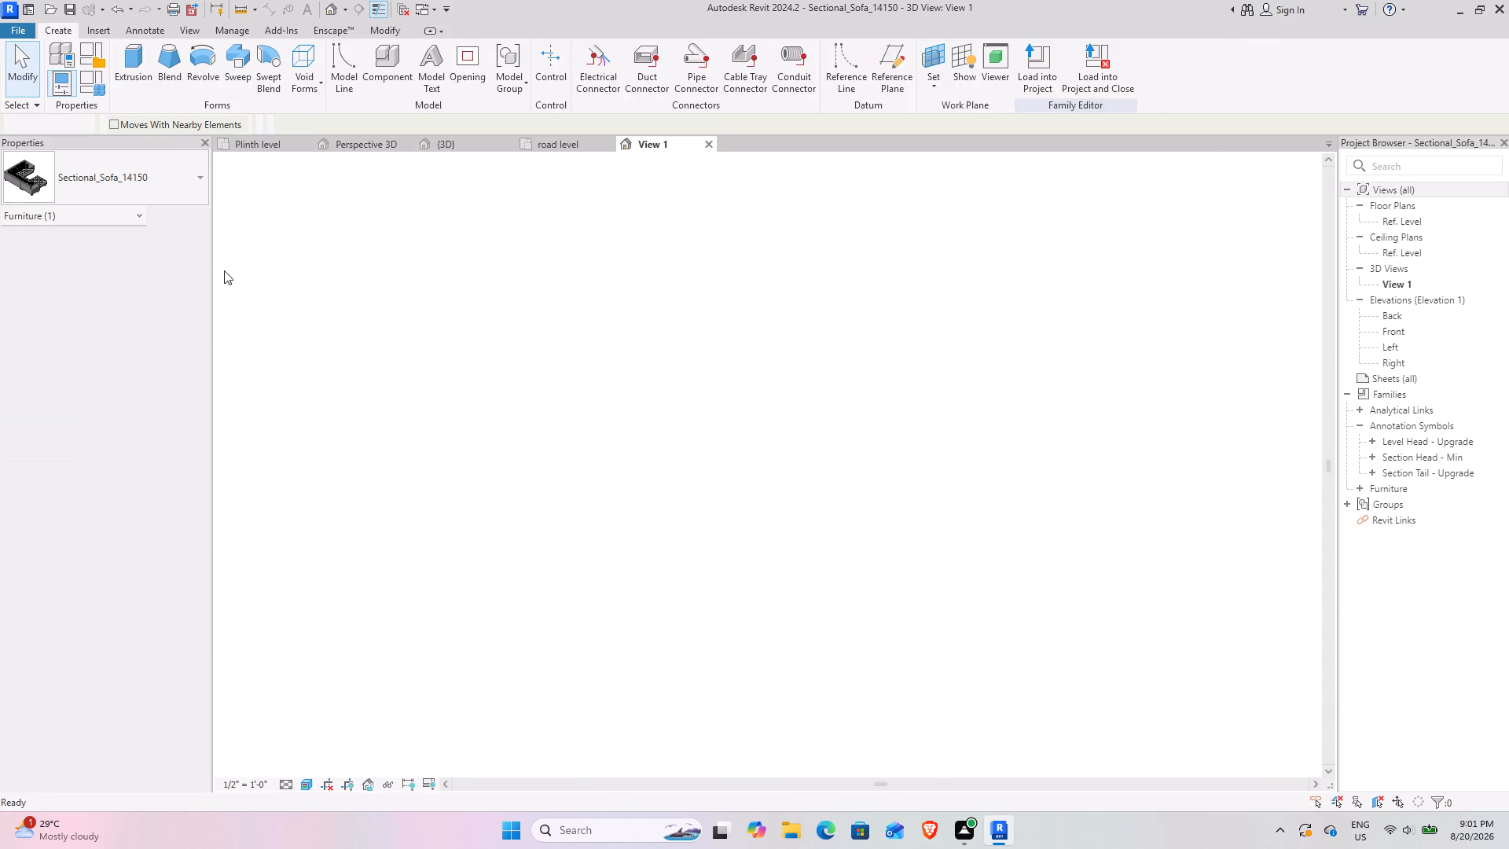
{"action": "middle_click_drag", "start_coordinate": [778, 534], "coordinate": [903, 615], "text": "shift"}
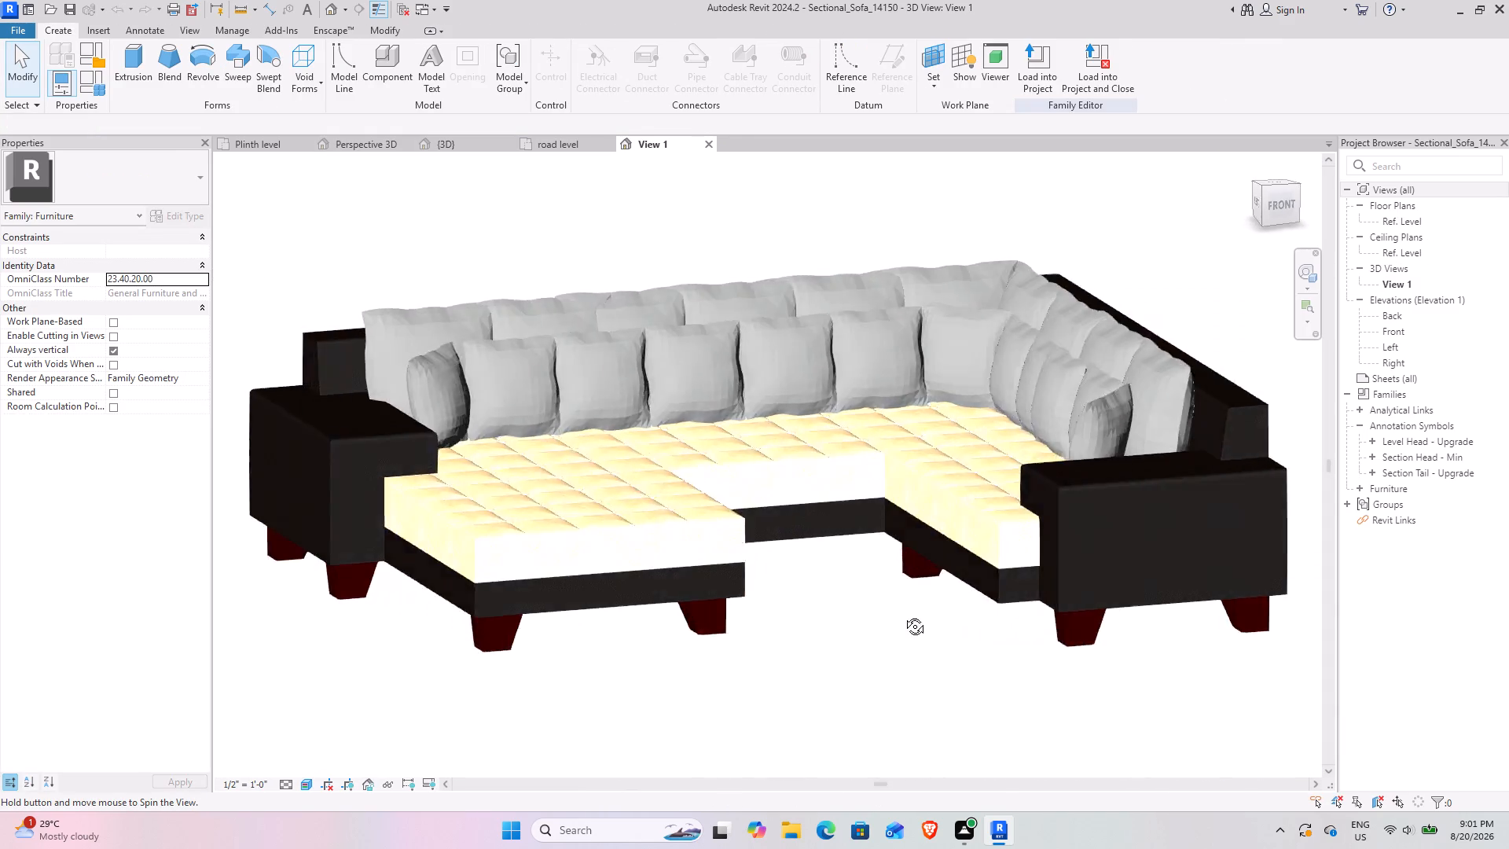
{"action": "middle_click_drag", "start_coordinate": [903, 615], "coordinate": [1045, 633], "text": "shift"}
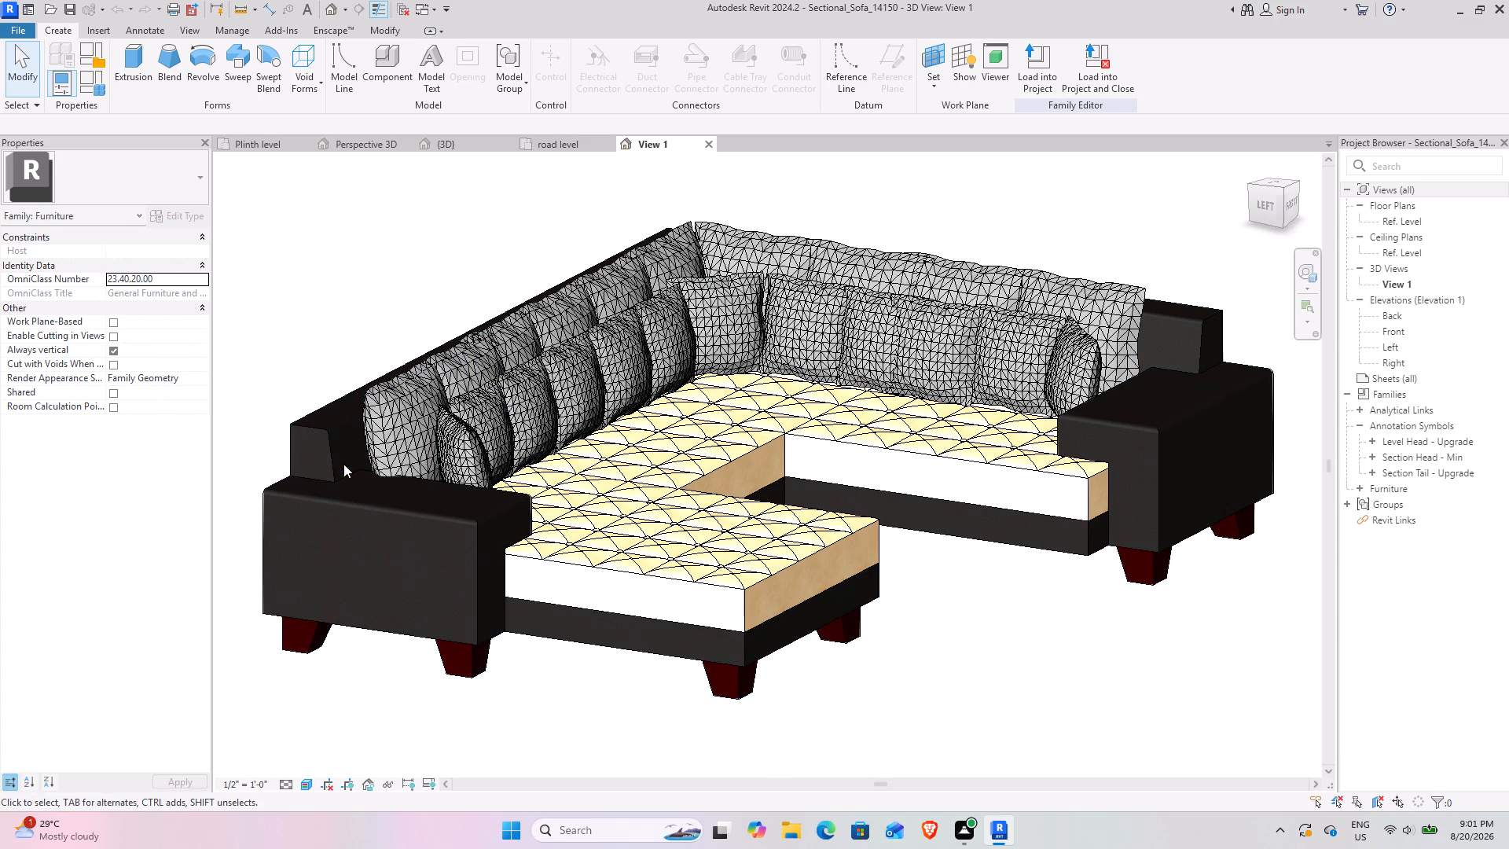
{"action": "left_click", "coordinate": [322, 448]}
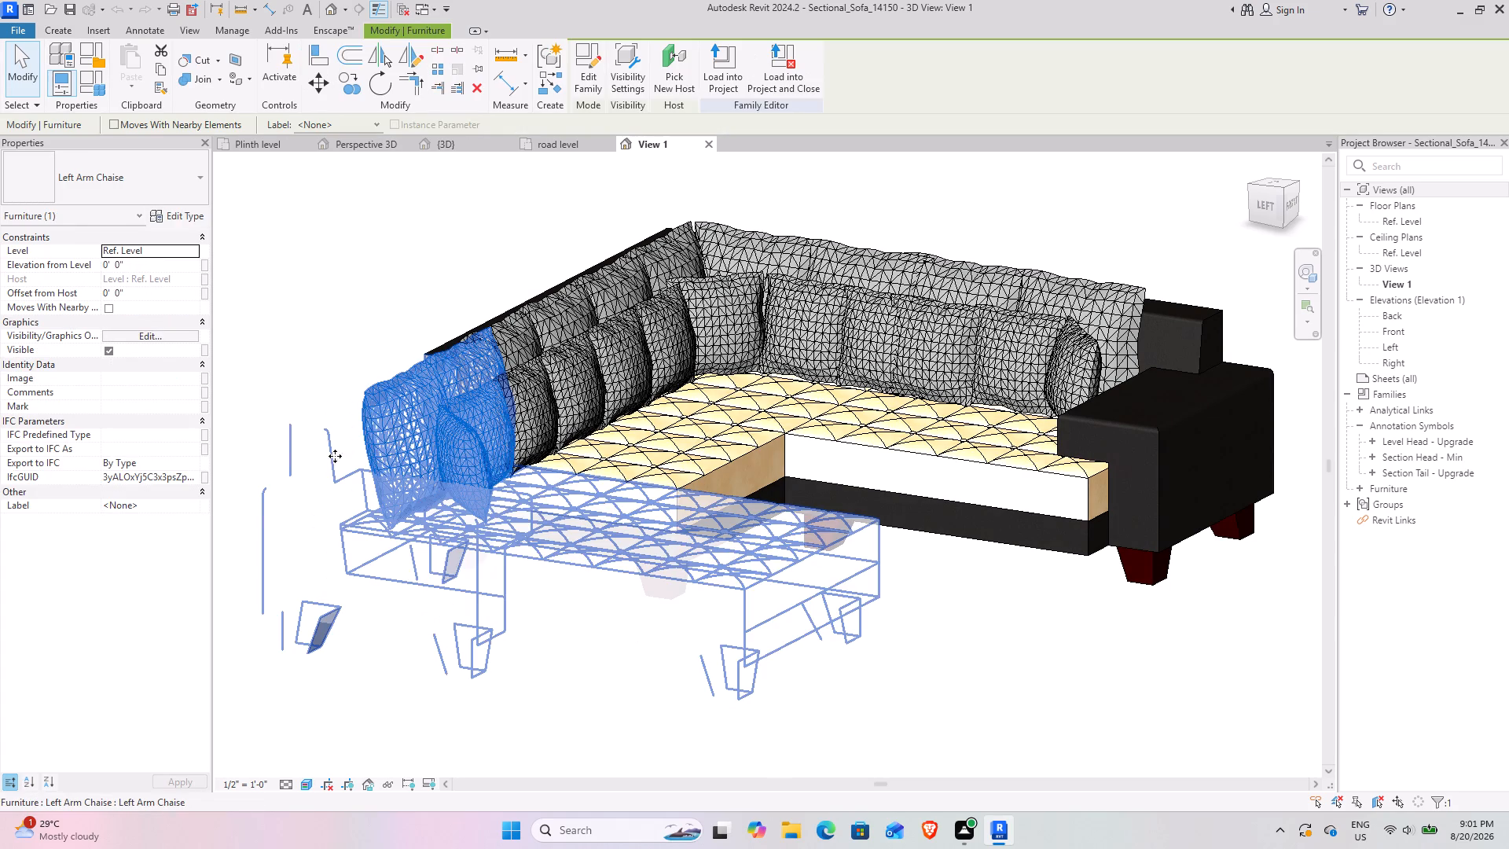
{"action": "middle_click_drag", "start_coordinate": [724, 623], "coordinate": [737, 629], "text": "shift"}
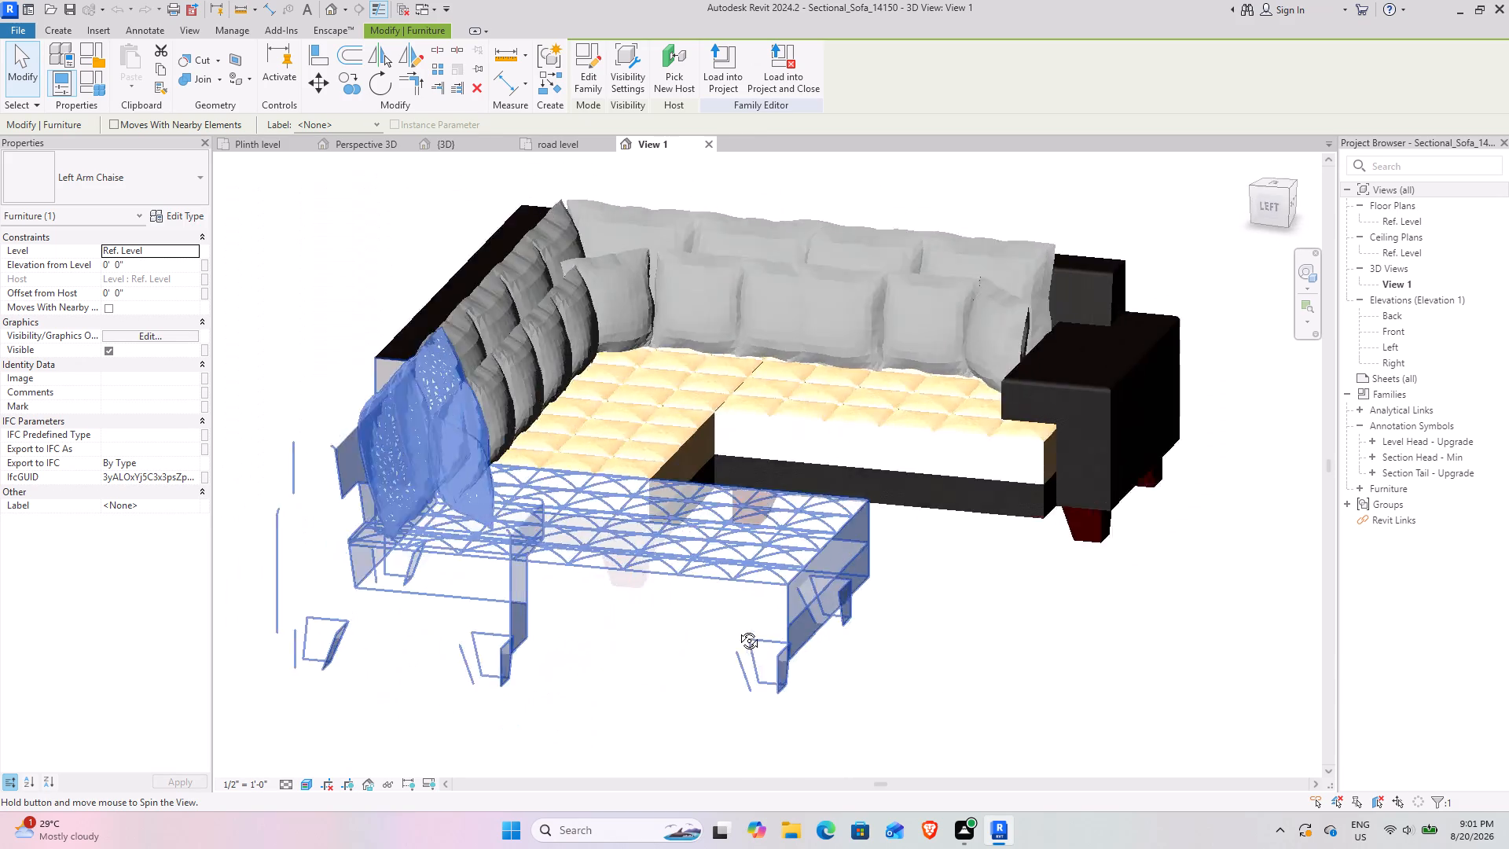
{"action": "middle_click_drag", "start_coordinate": [737, 629], "coordinate": [641, 608], "text": "shift"}
{"action": "scroll", "coordinate": [641, 608], "scroll_direction": "down", "scroll_amount": 1}
{"action": "key", "text": "ctrl+z"}
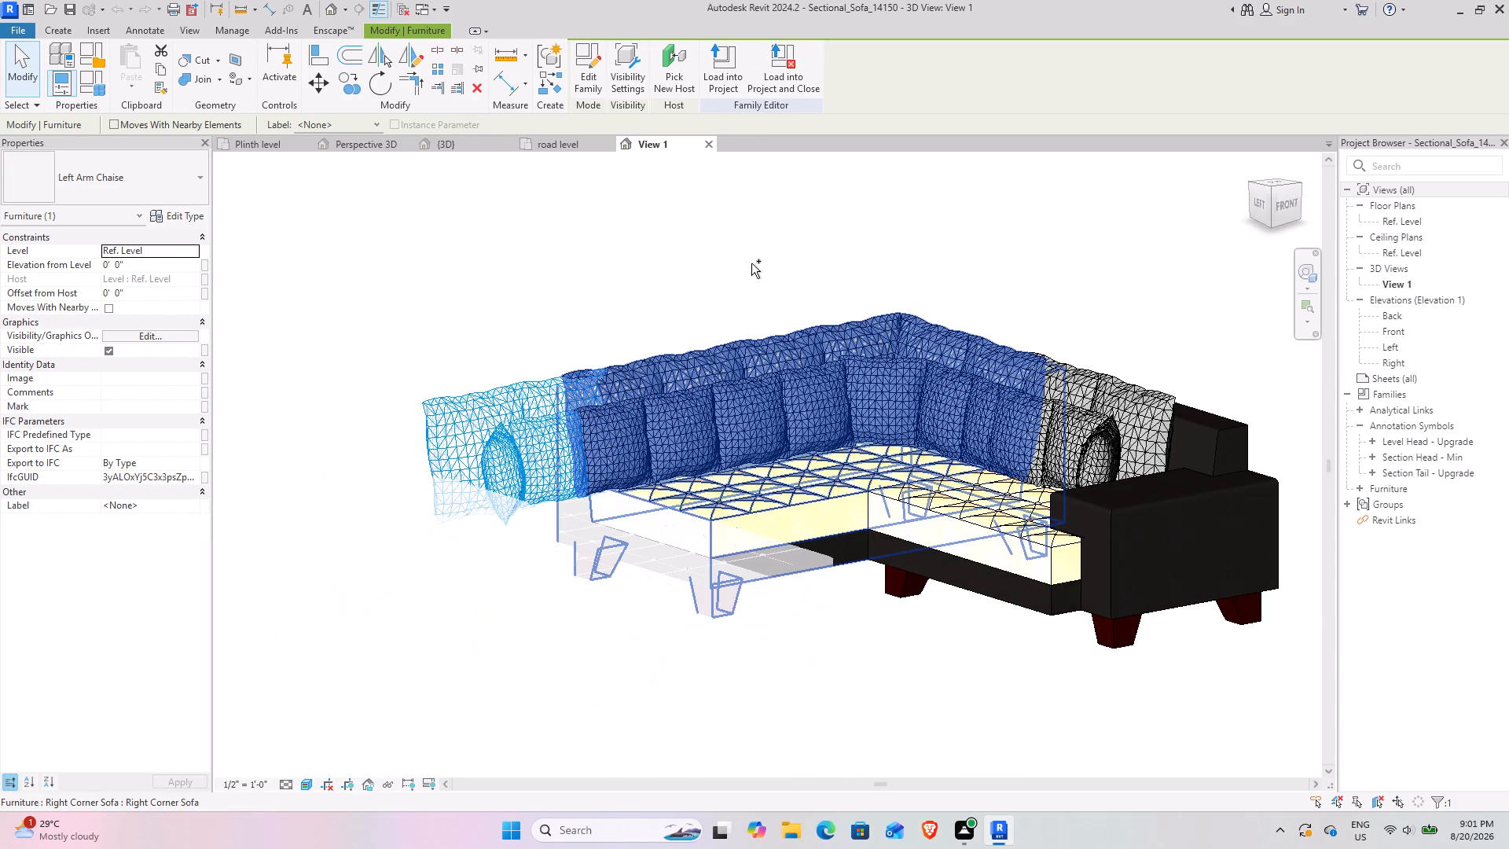
{"action": "key", "text": "ctrl+z"}
{"action": "key", "text": "ctrl+z"}
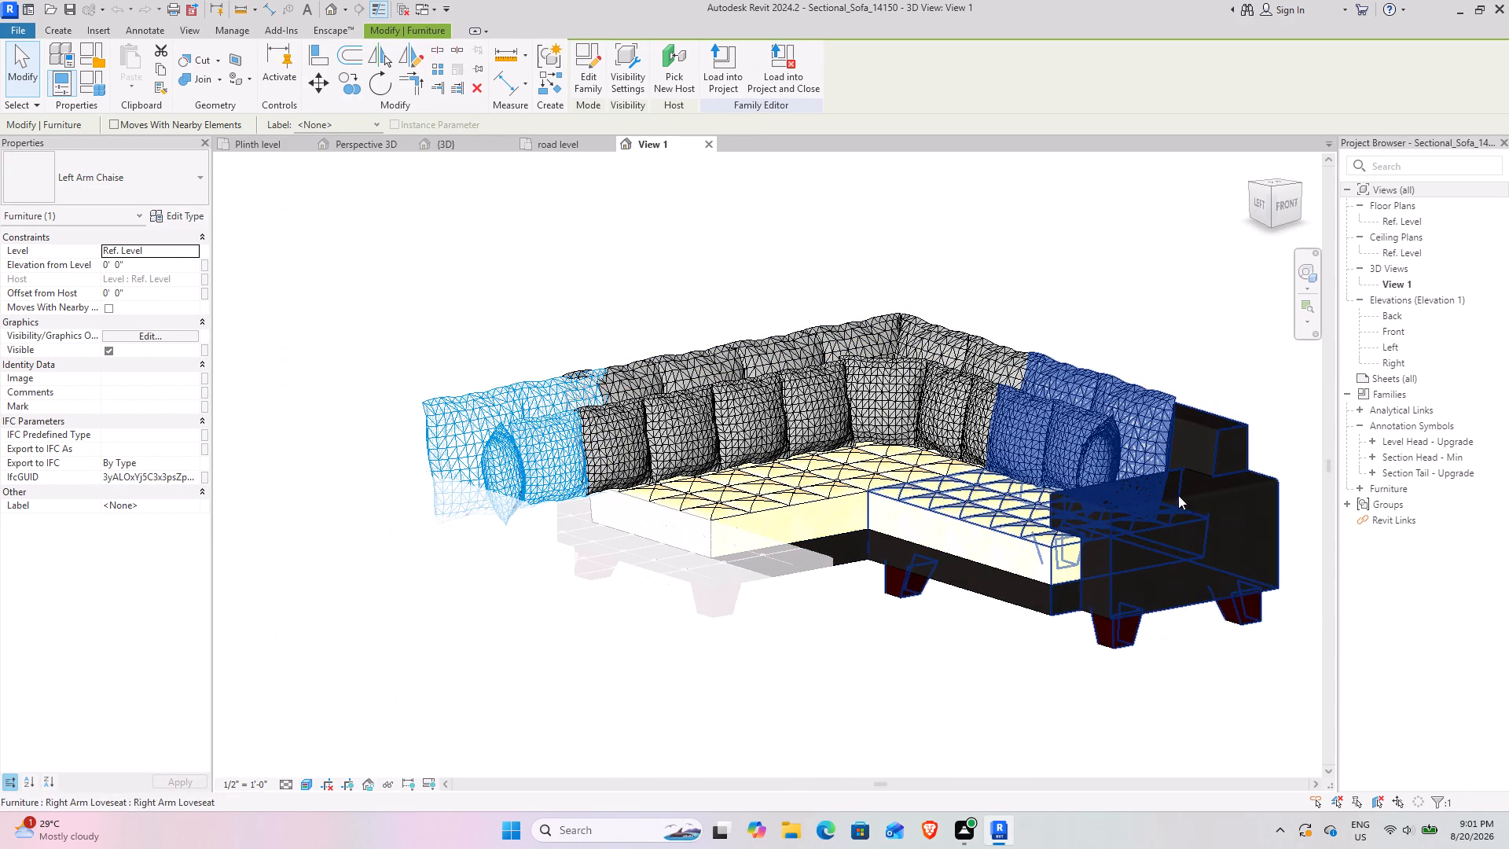
Inspect the nested Right Arm Loveseat's level constraint and its family element visibility settings.
{"action": "left_click", "coordinate": [1220, 471]}
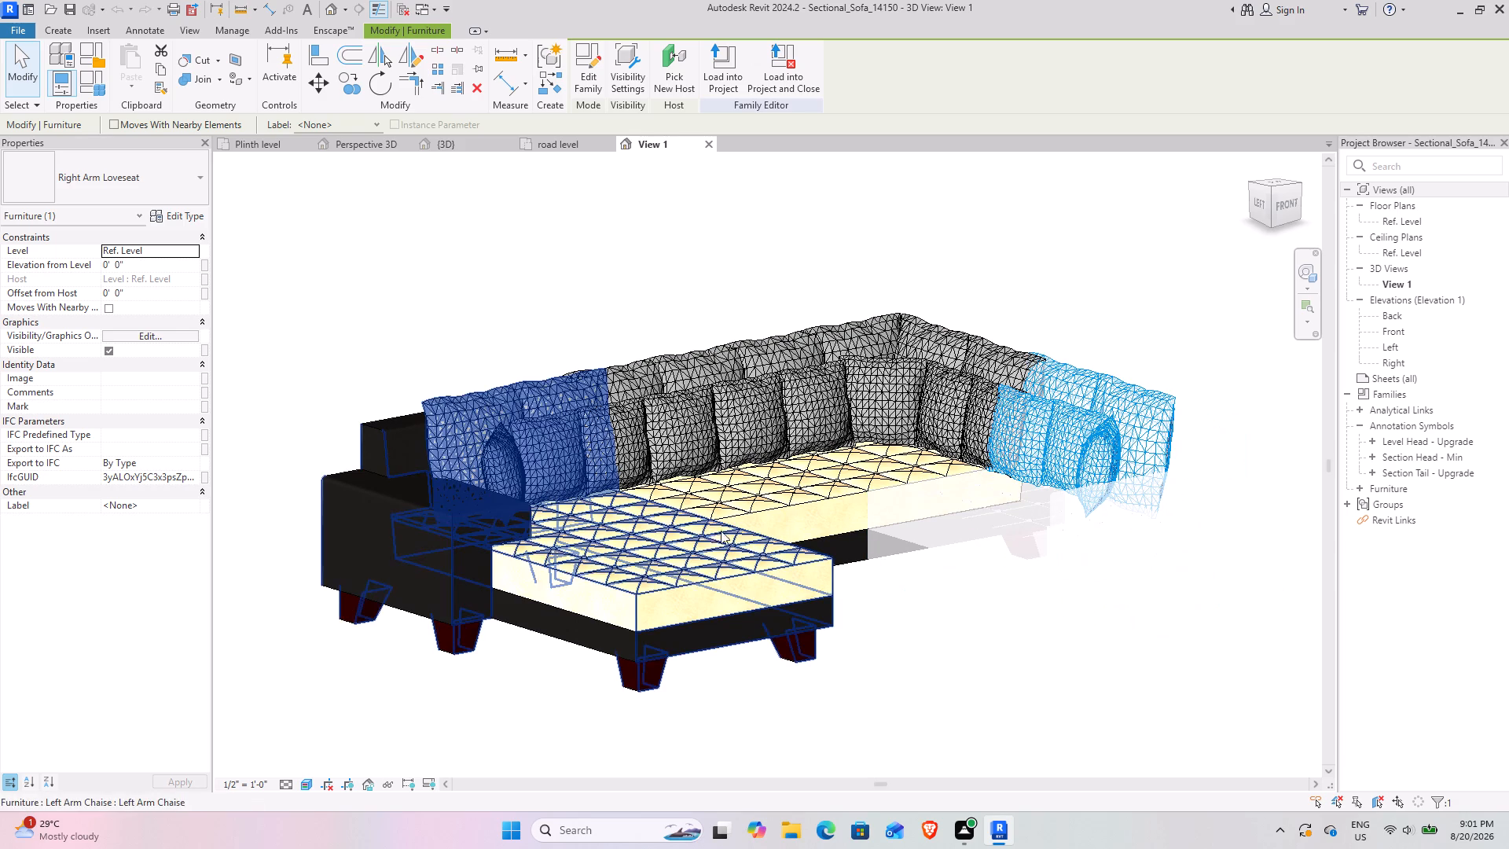
{"action": "left_click", "coordinate": [167, 338]}
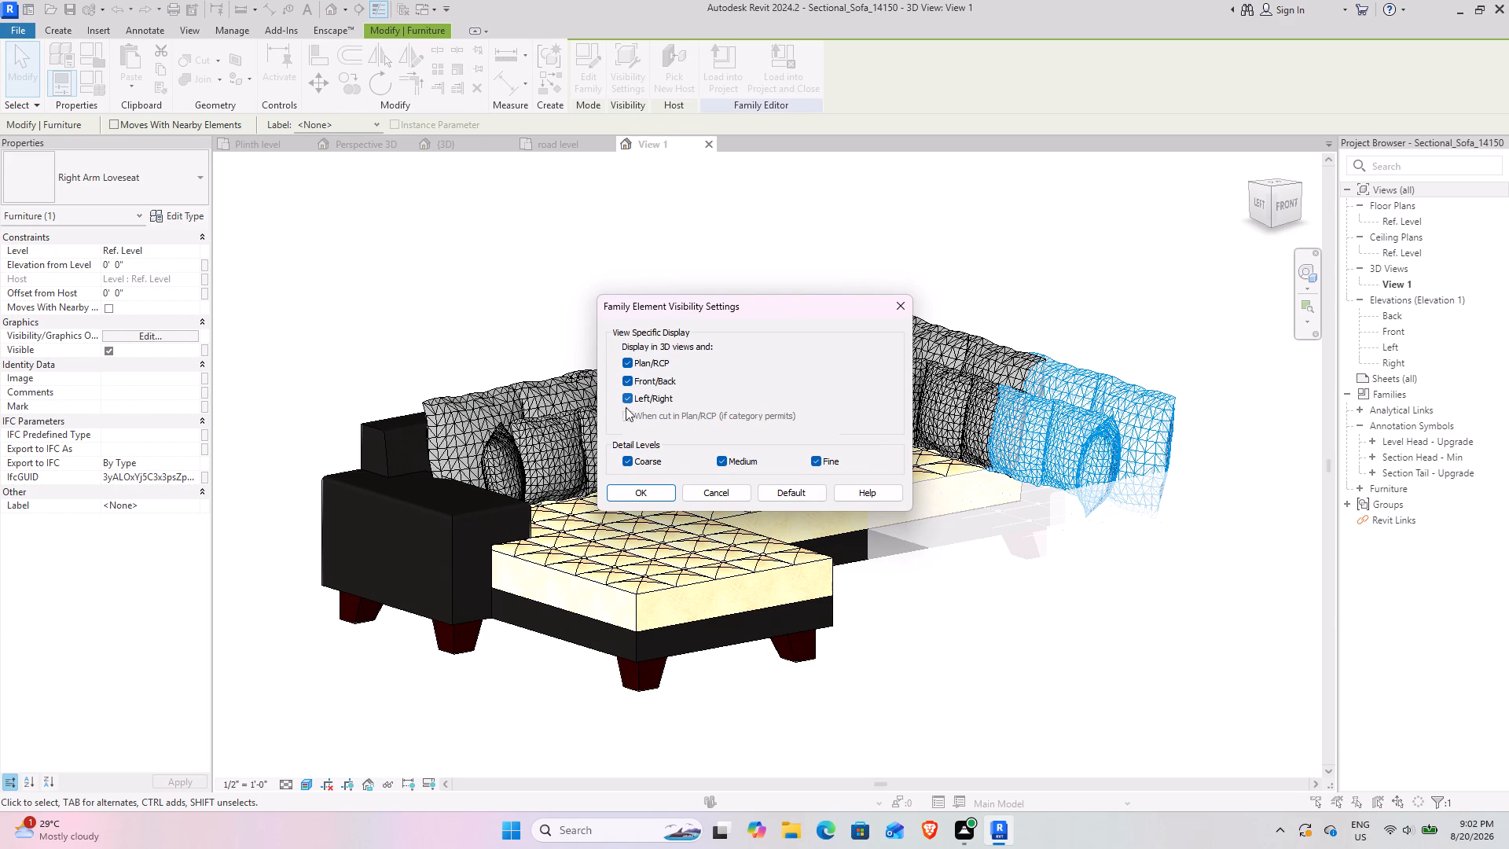
{"action": "scroll", "coordinate": [730, 436], "scroll_direction": "down", "scroll_amount": 4}
{"action": "left_click", "coordinate": [896, 306]}
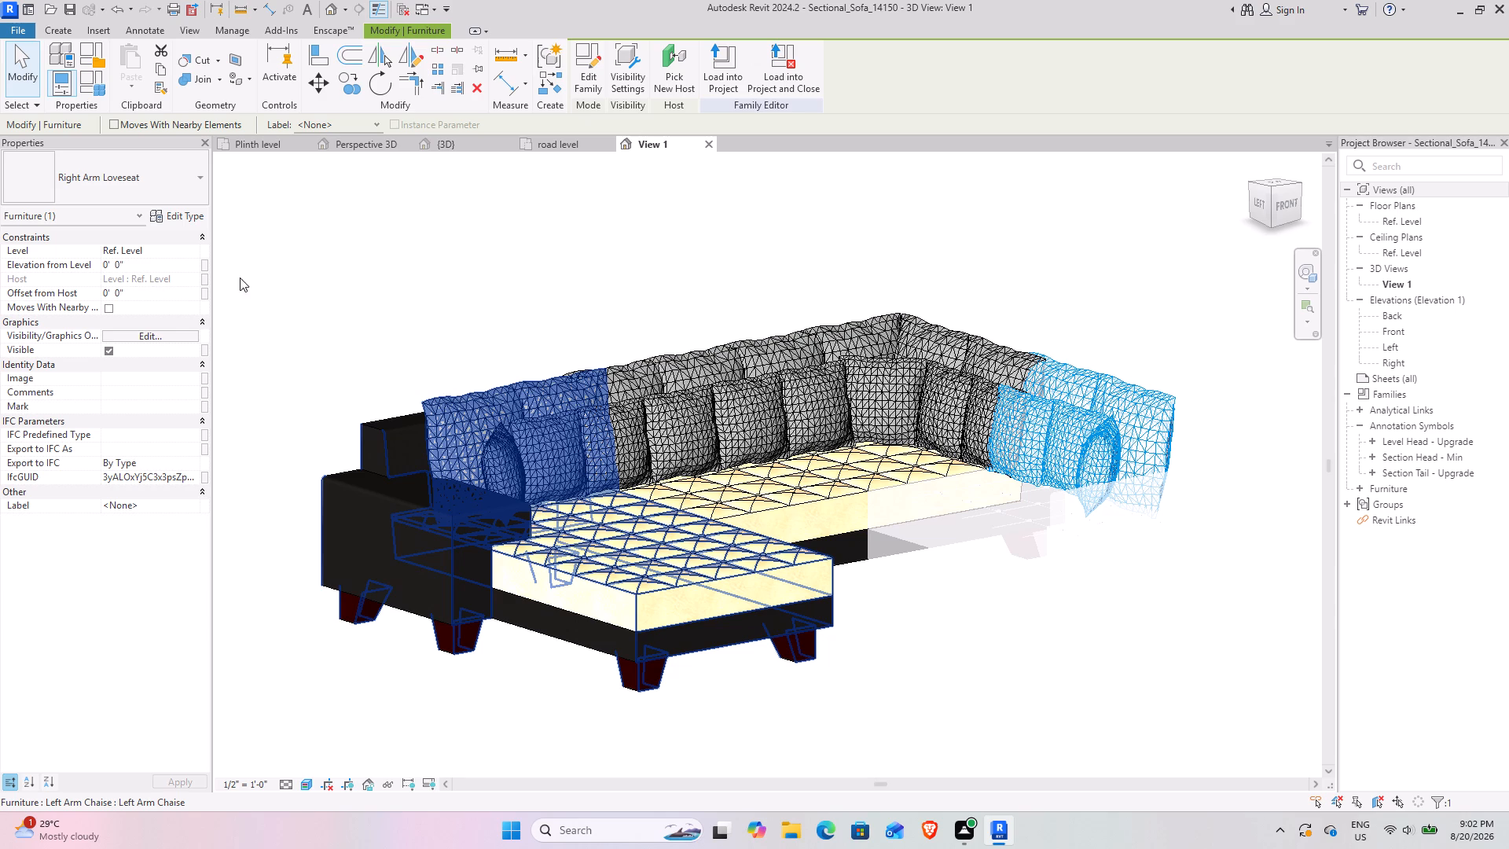
{"action": "left_click", "coordinate": [162, 251]}
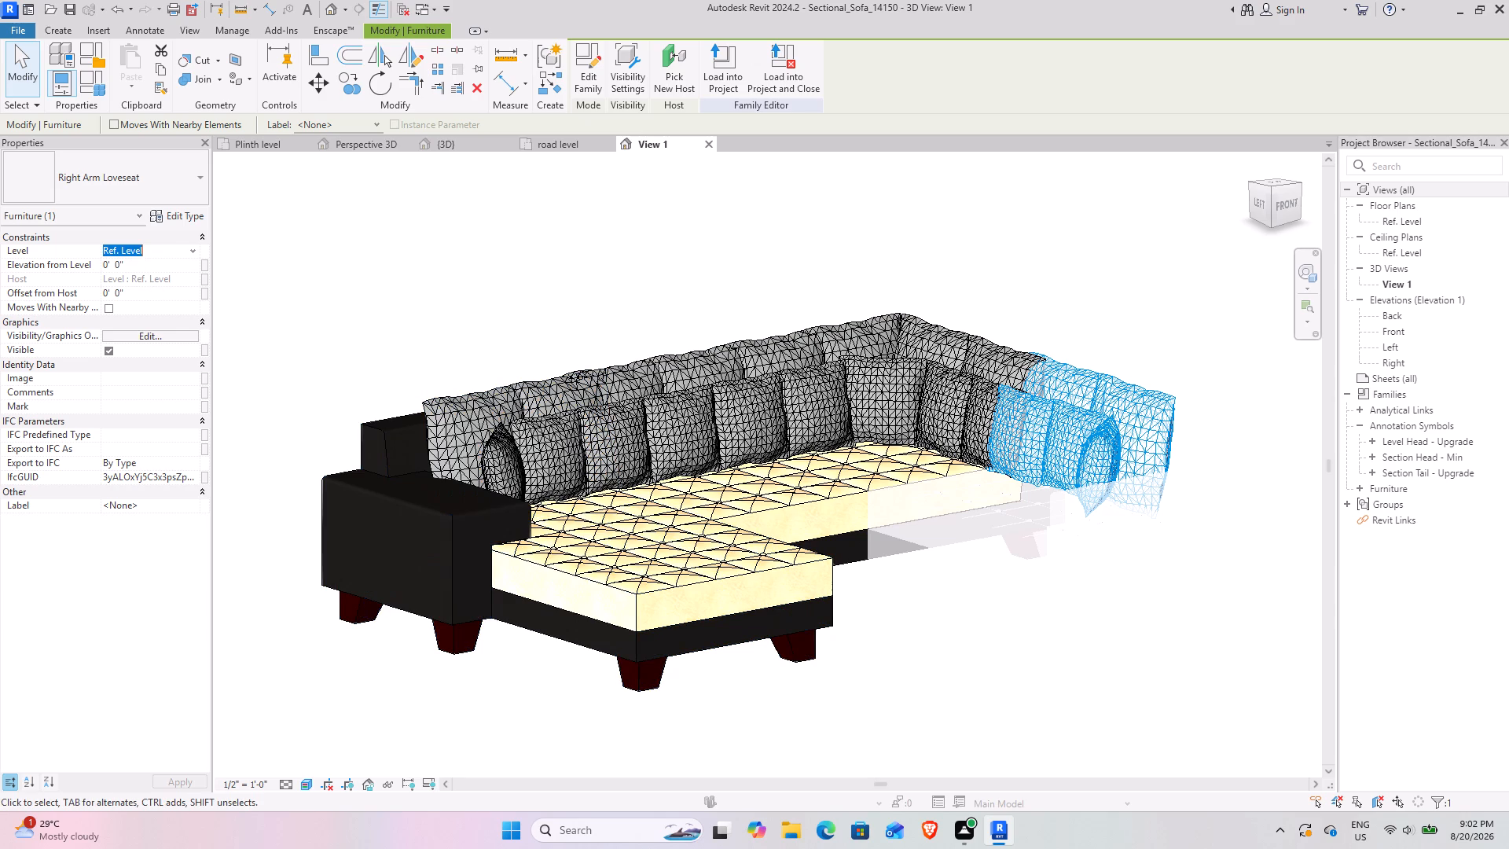
{"action": "left_click", "coordinate": [189, 248]}
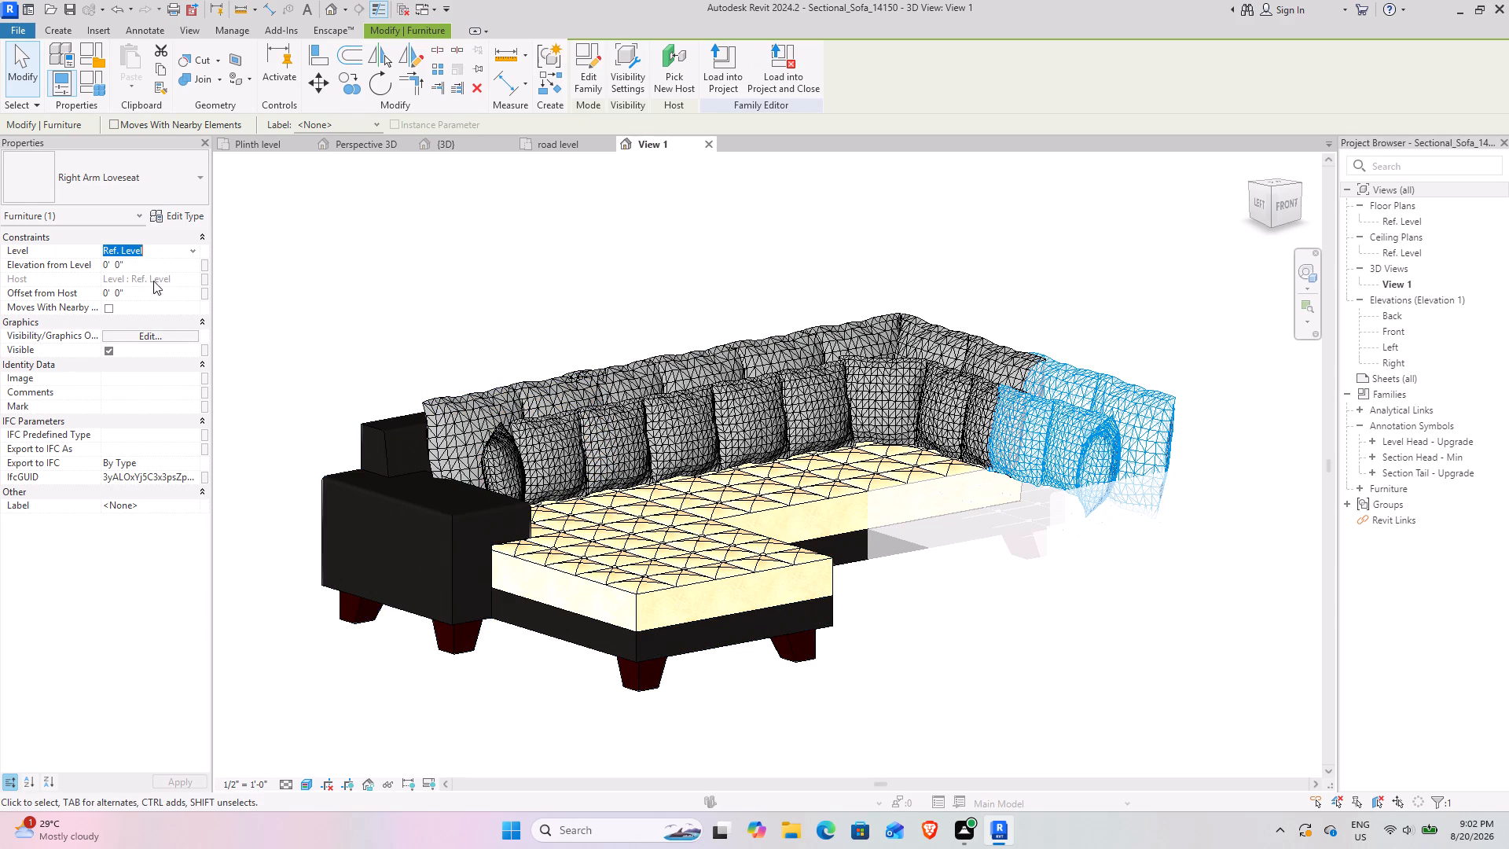
{"action": "left_click", "coordinate": [178, 252]}
{"action": "left_click", "coordinate": [167, 285]}
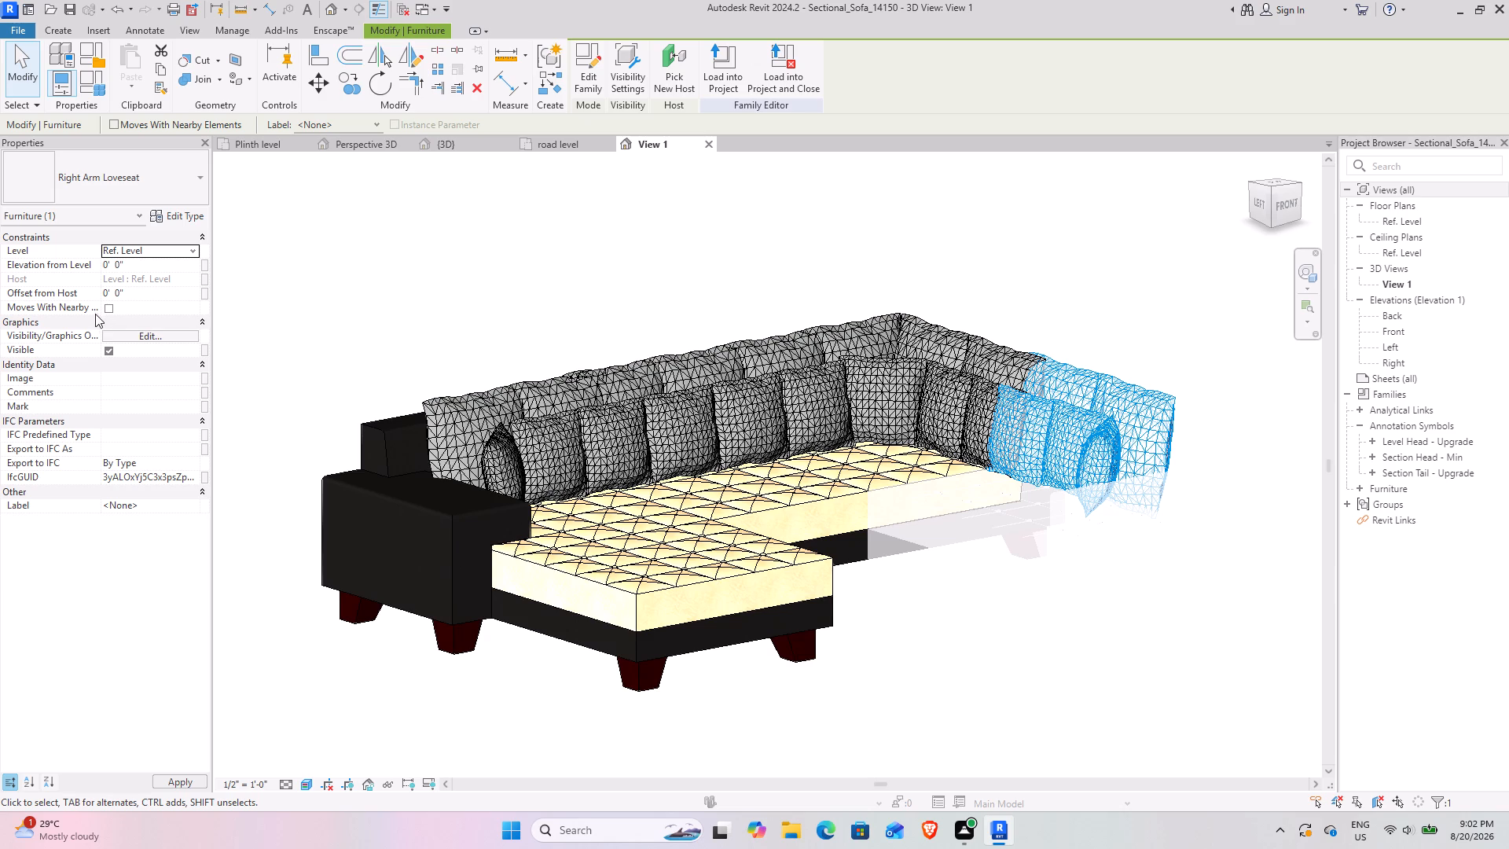
{"action": "left_click", "coordinate": [113, 333]}
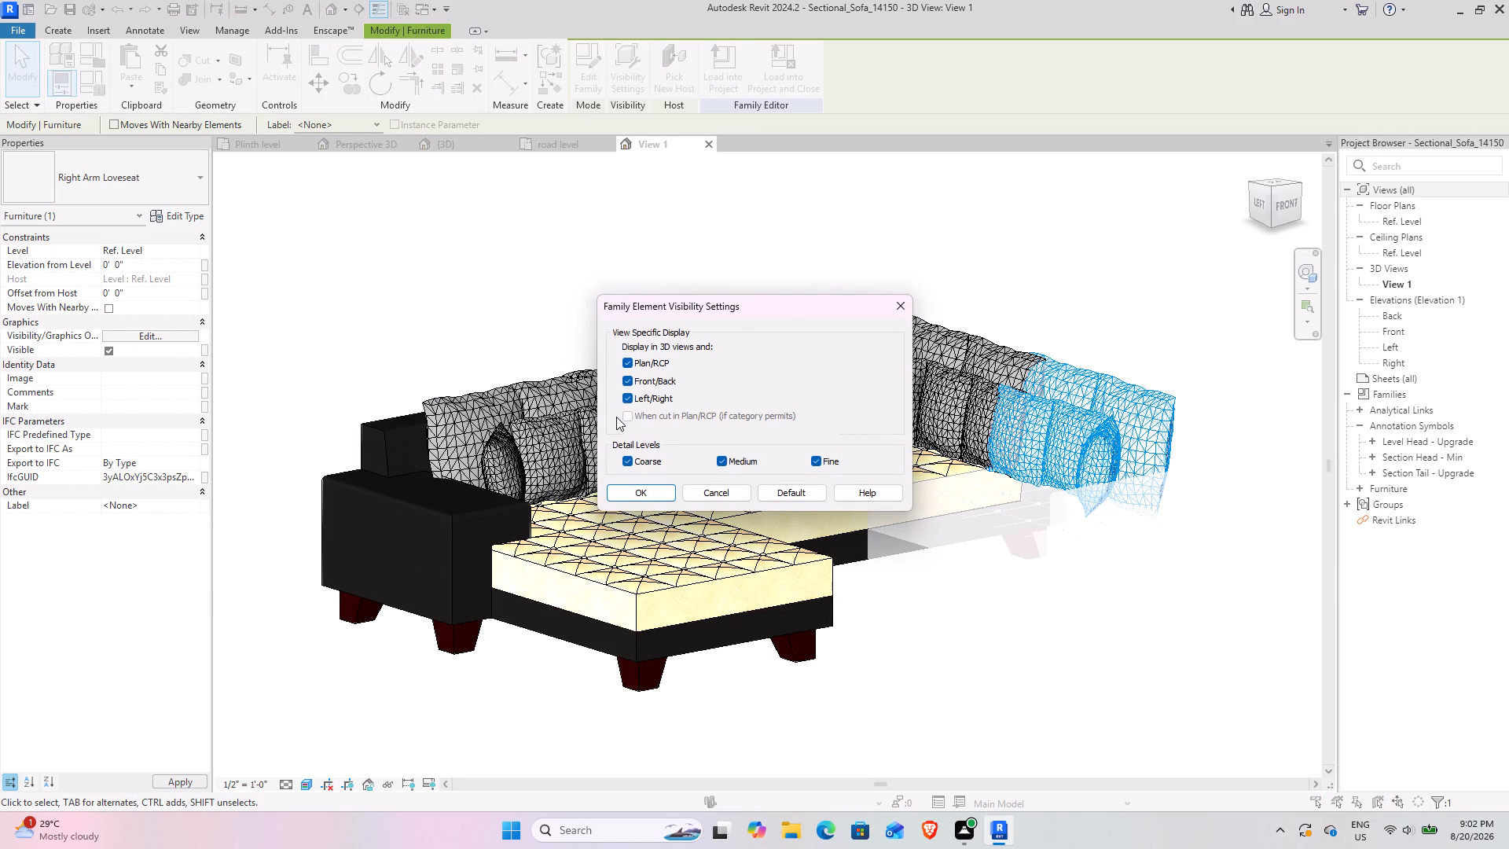
{"action": "scroll", "coordinate": [702, 416], "scroll_direction": "down", "scroll_amount": 5}
{"action": "left_click", "coordinate": [650, 489]}
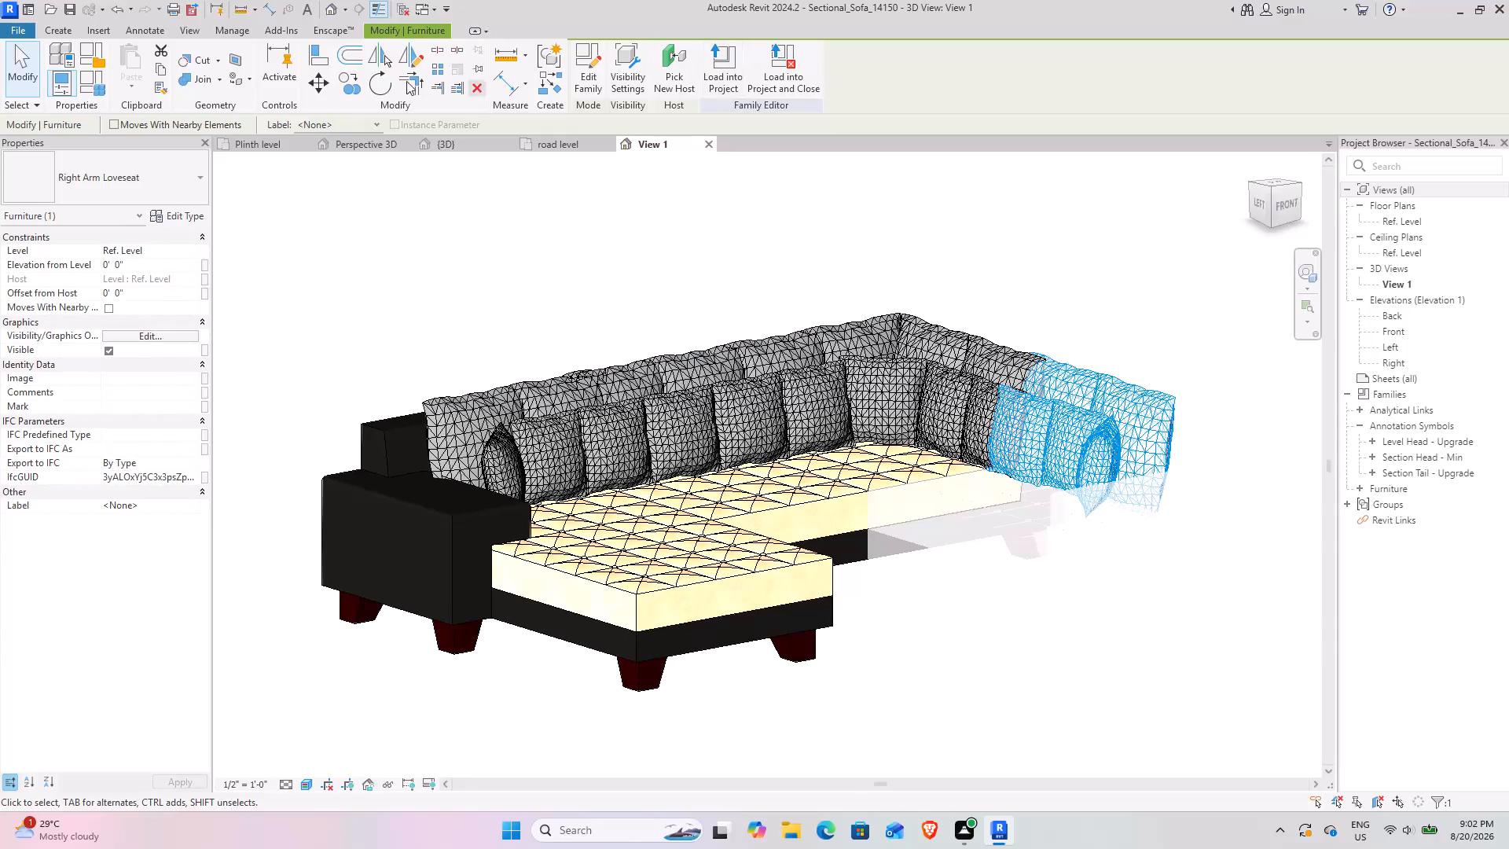
{"action": "key", "text": "Escape"}
{"action": "key", "text": "Escape"}
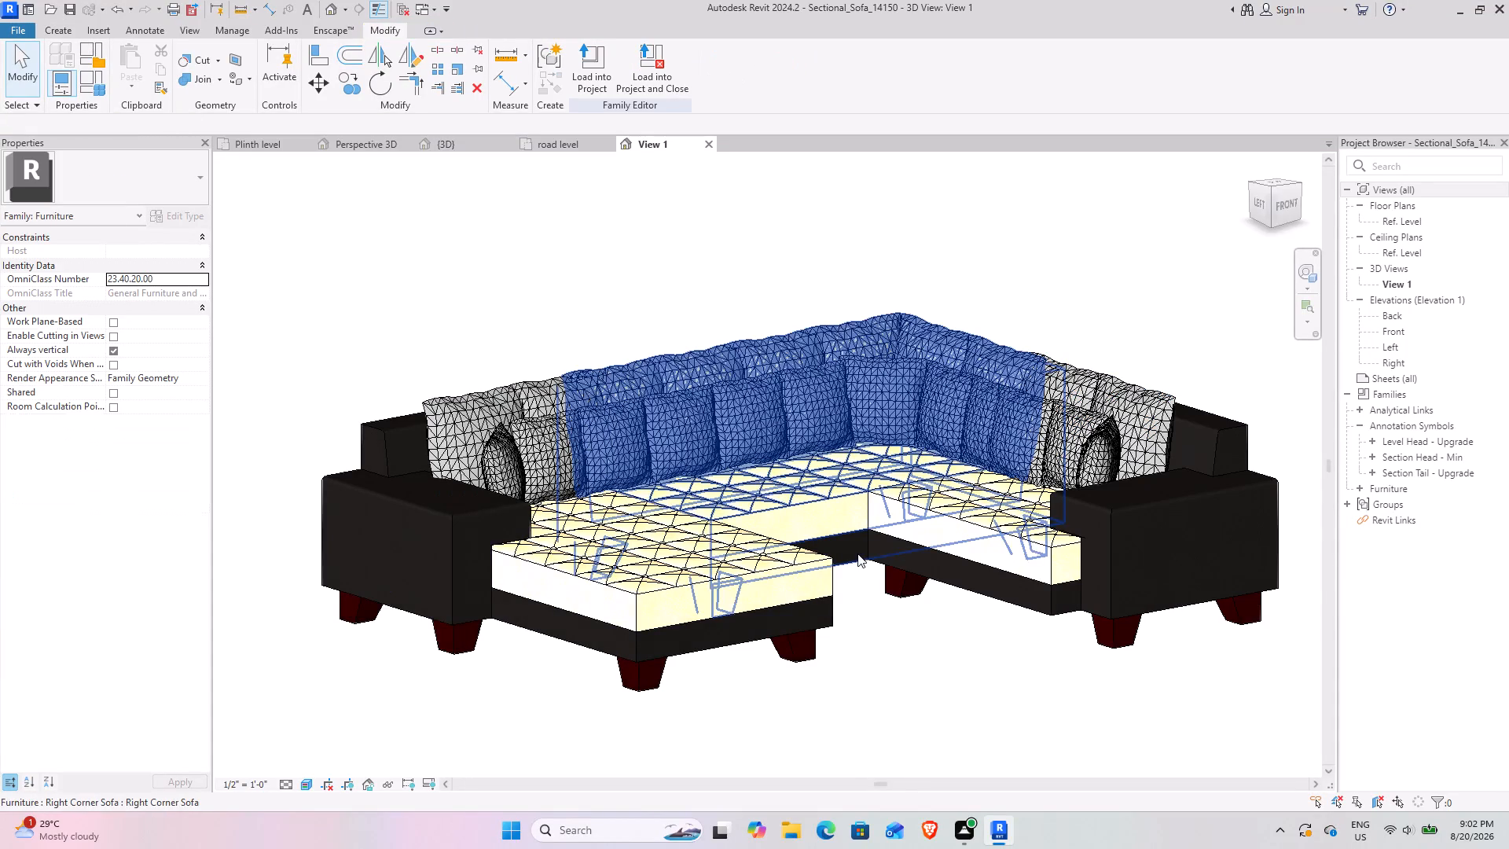
Close the Sectional_Sofa_14150 family without saving changes and return to the duplex project.
{"action": "left_click", "coordinate": [714, 143]}
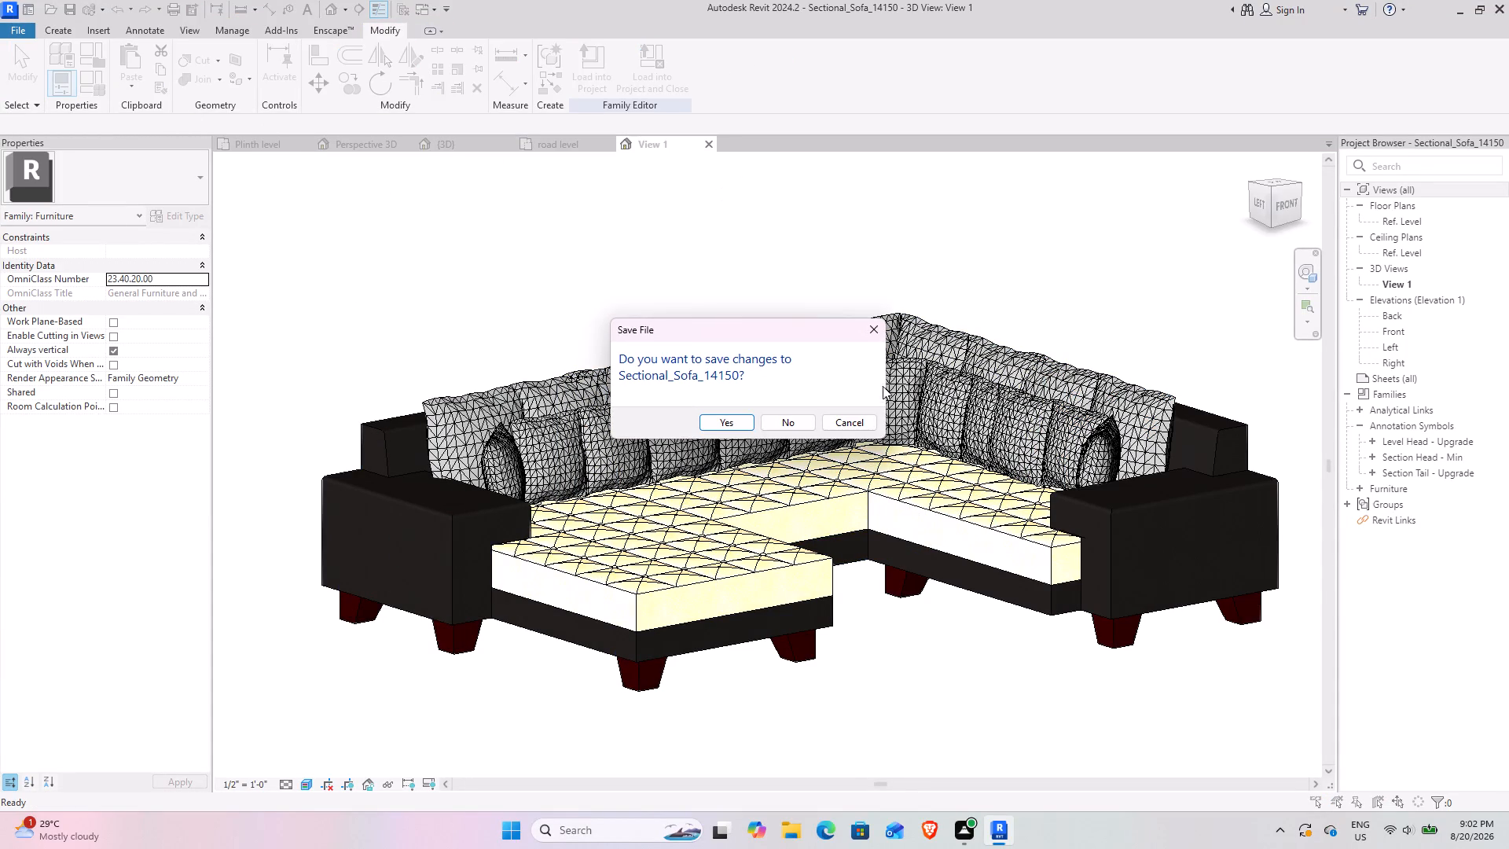
{"action": "left_click", "coordinate": [788, 415]}
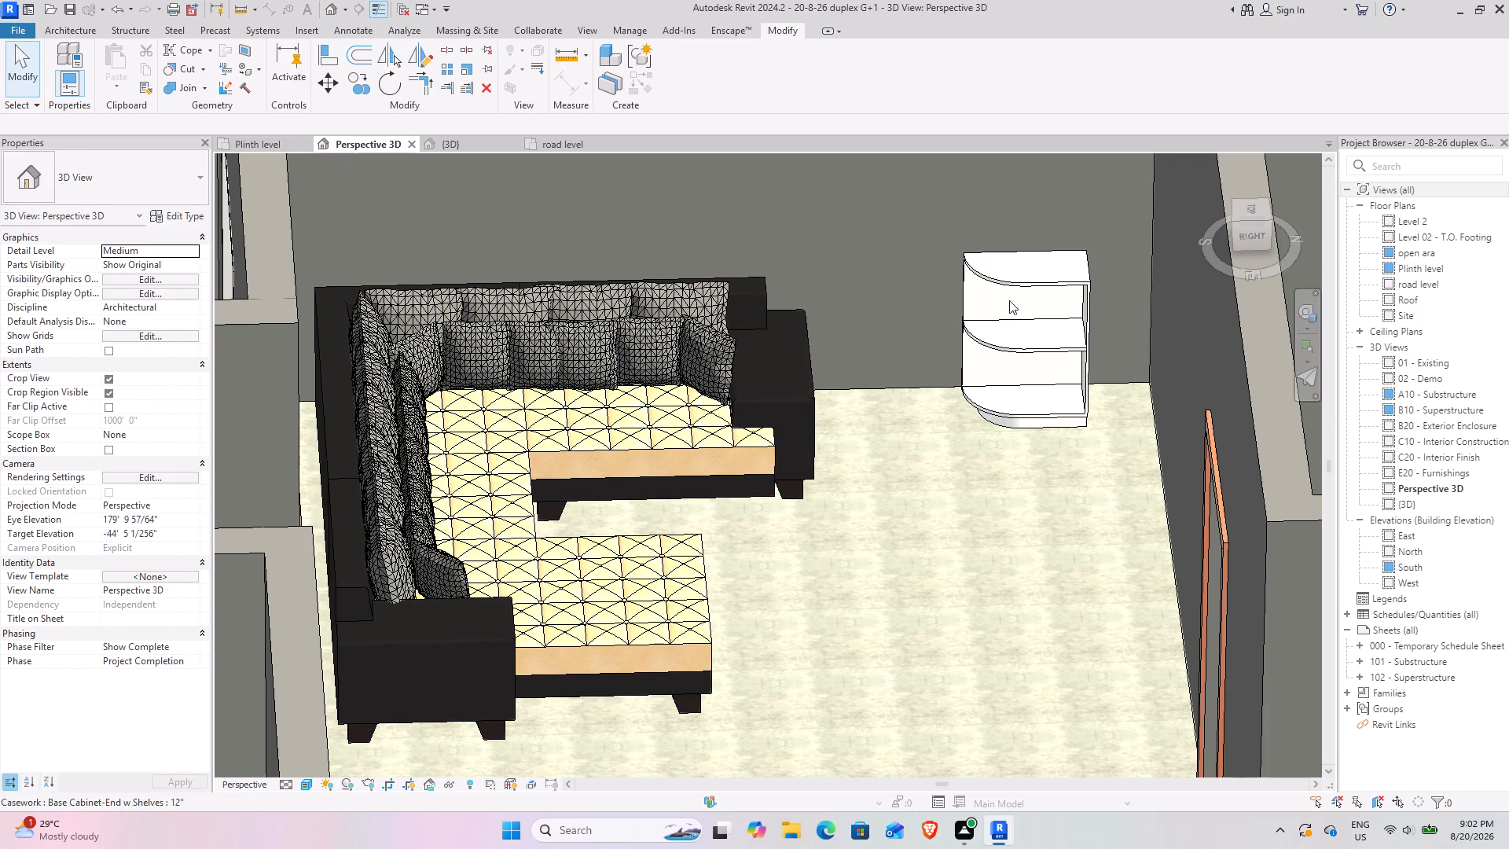
Review the Base Cabinet-End w Shelves 12" type properties, including its dimensions, cabinet material and Finish options.
{"action": "left_click", "coordinate": [1022, 285]}
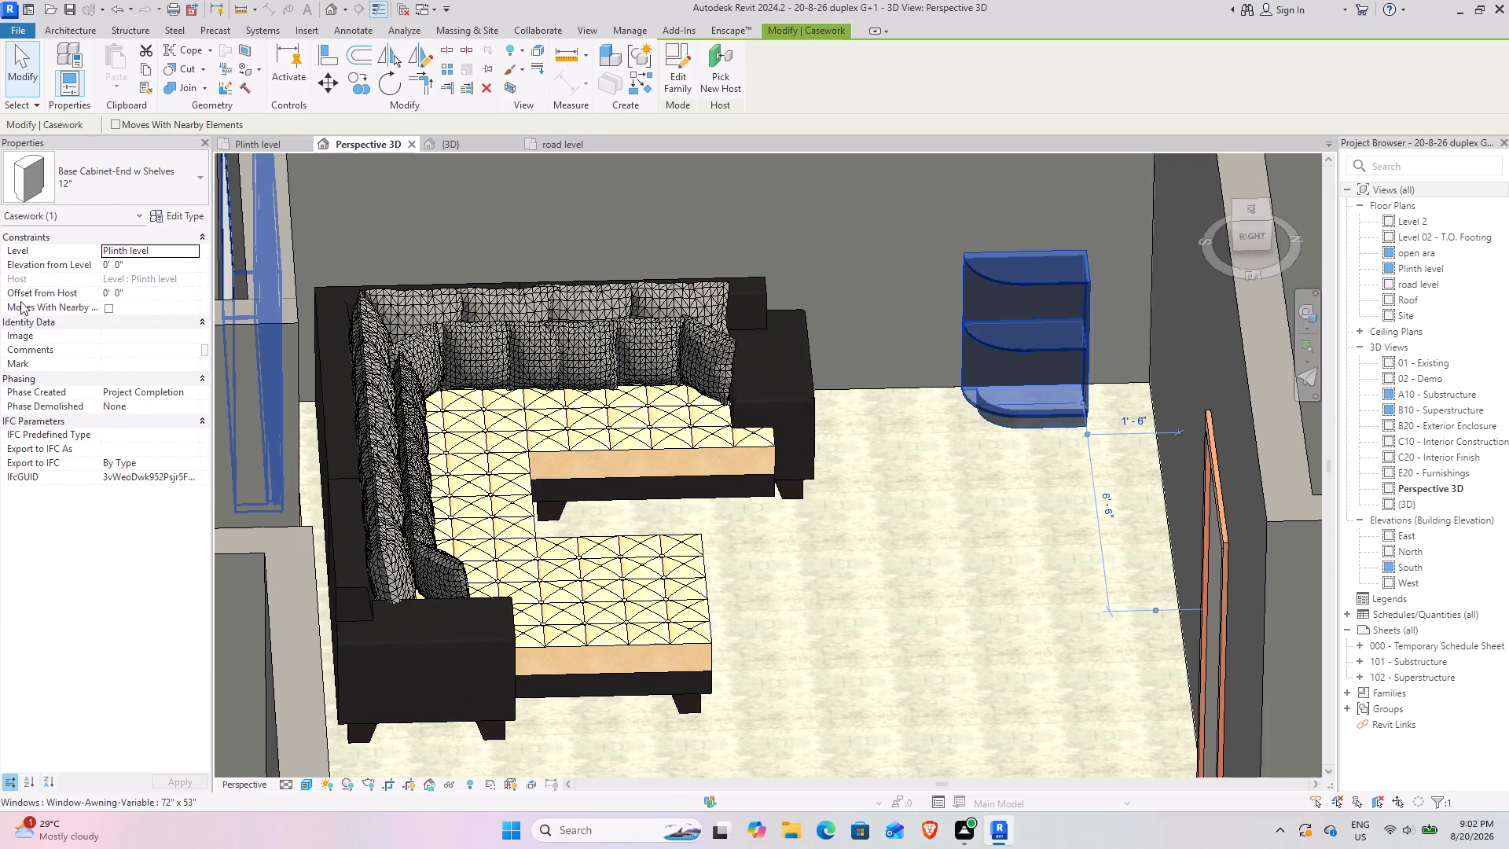
{"action": "left_click", "coordinate": [171, 221]}
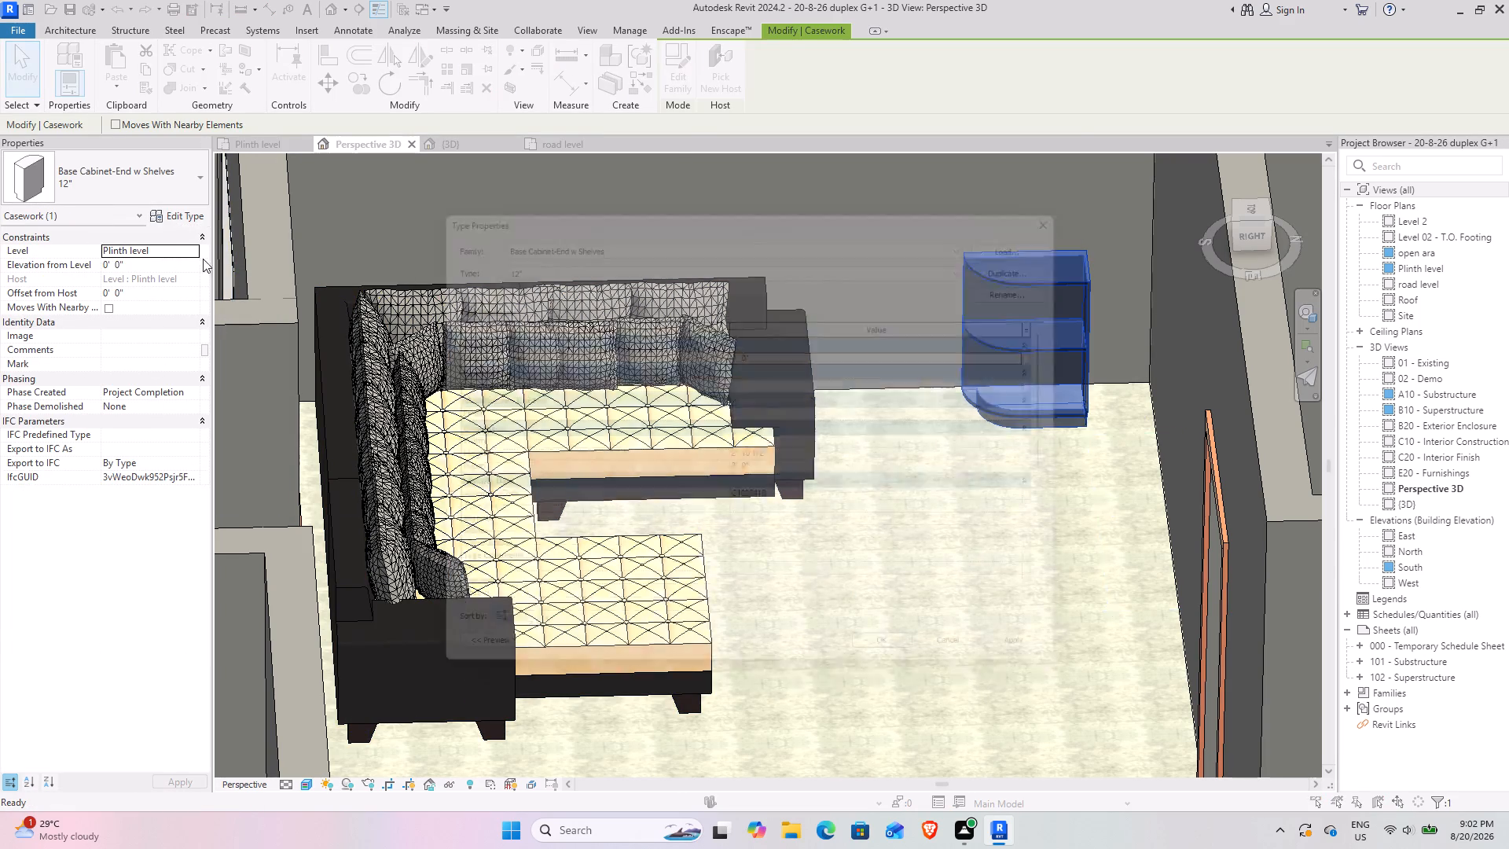
{"action": "scroll", "coordinate": [887, 489], "scroll_direction": "down", "scroll_amount": 6}
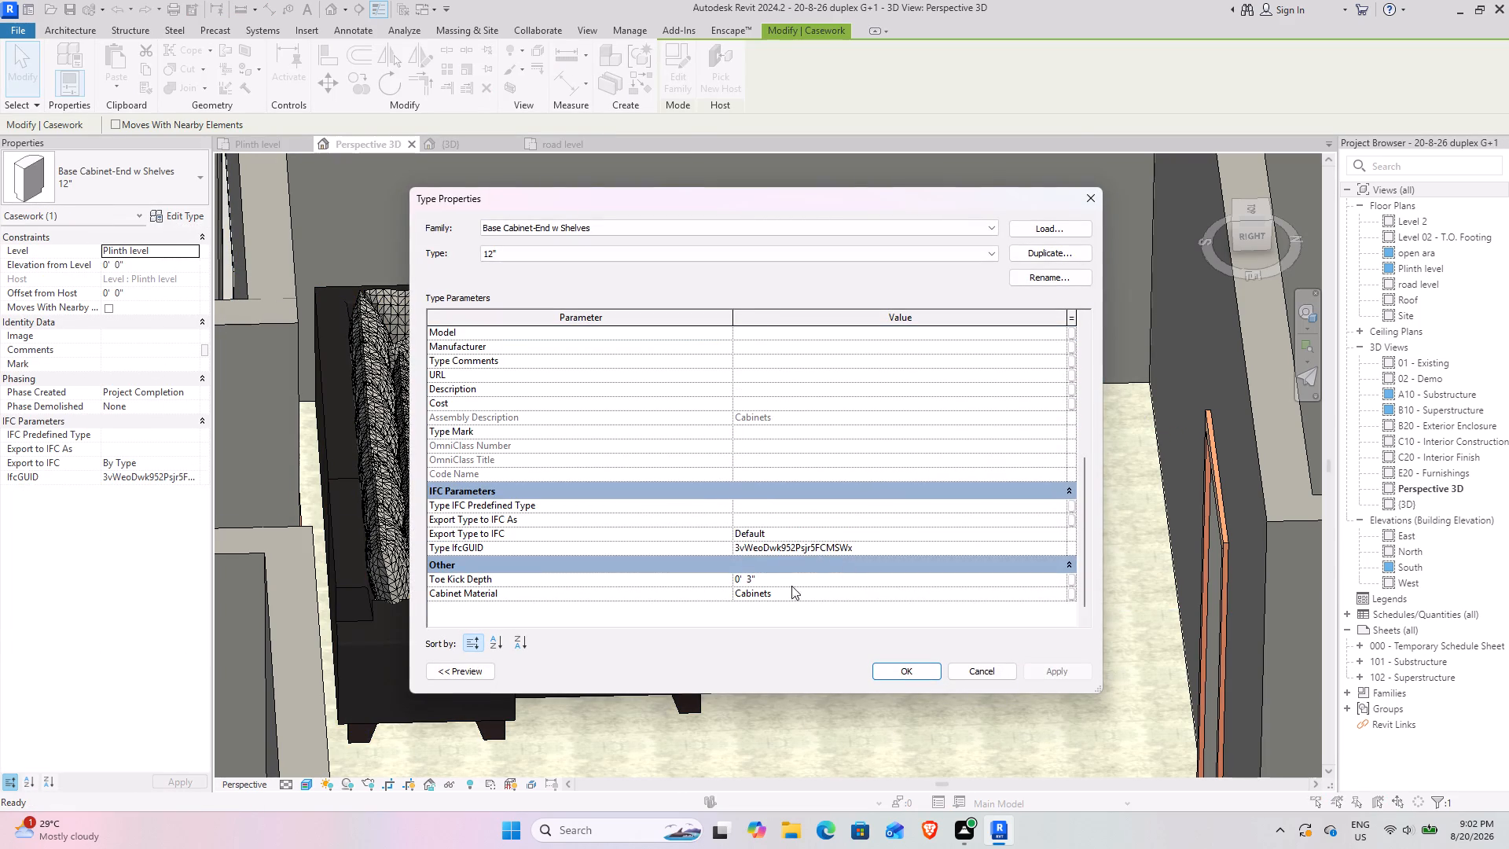
{"action": "scroll", "coordinate": [766, 527], "scroll_direction": "up", "scroll_amount": 3}
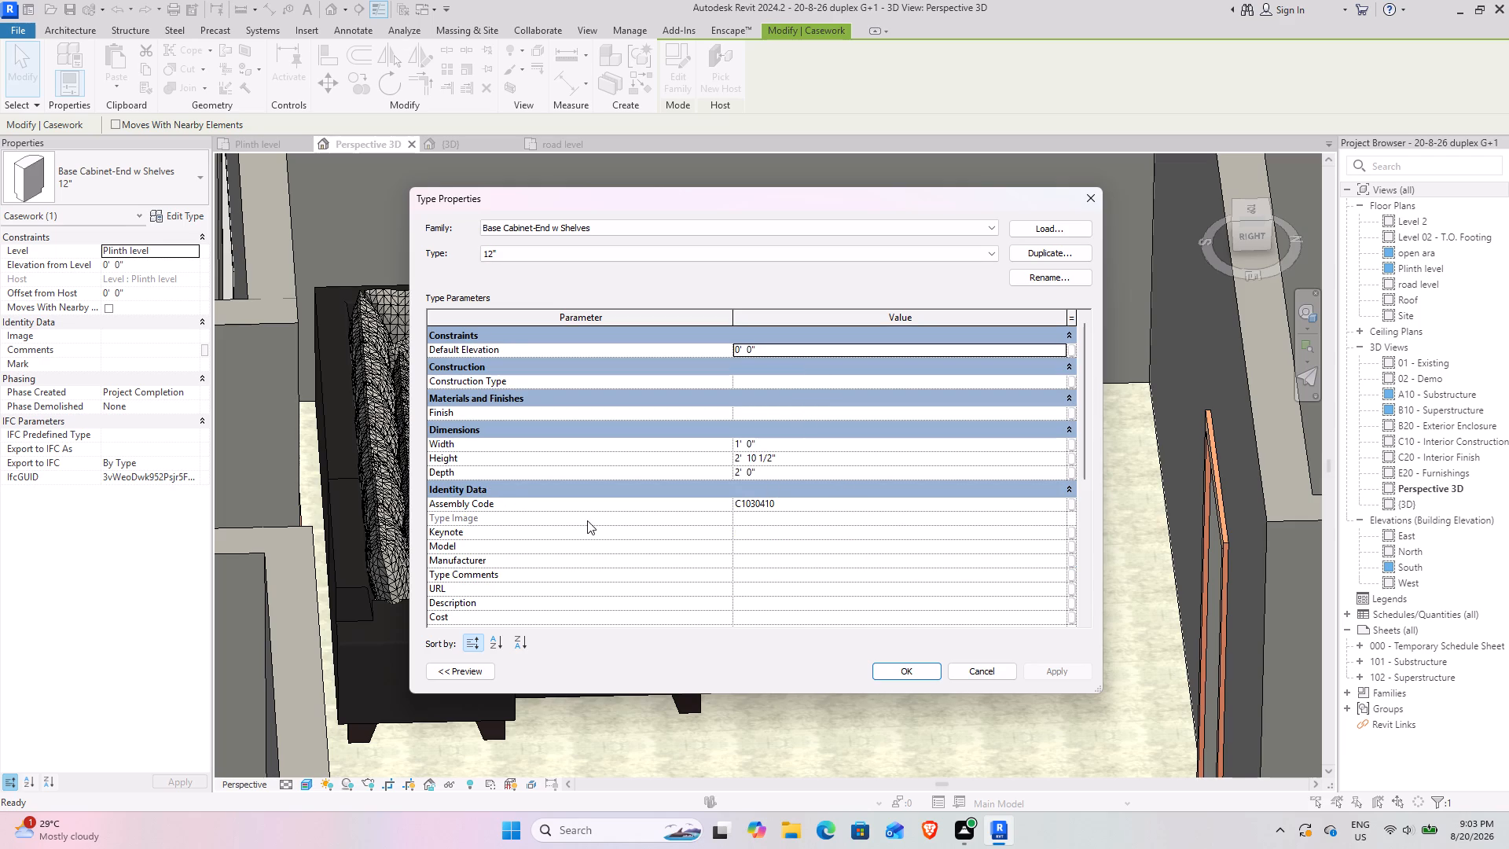
{"action": "scroll", "coordinate": [587, 520], "scroll_direction": "down", "scroll_amount": 4}
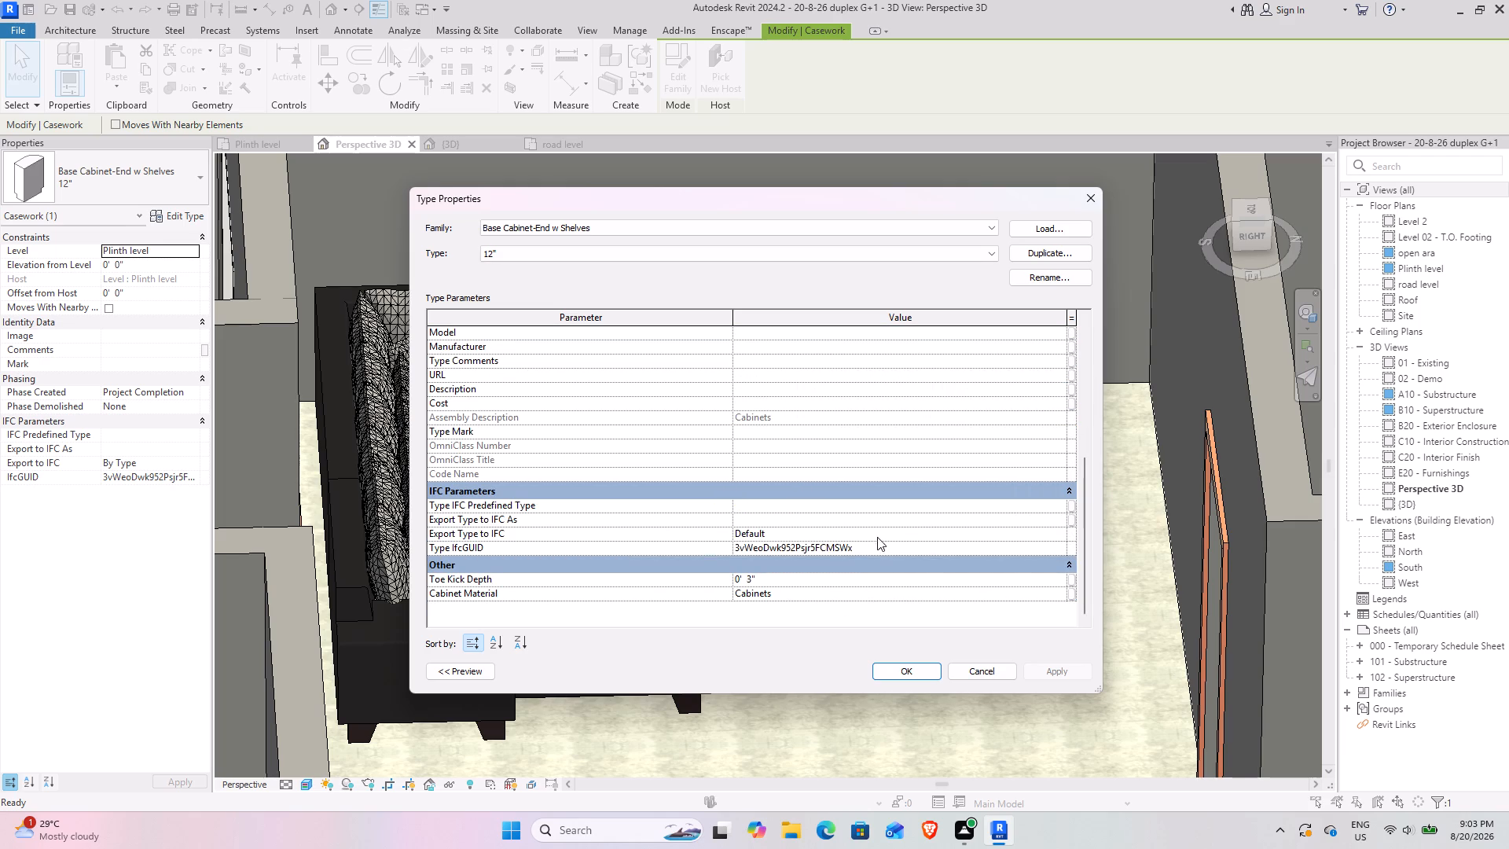
{"action": "scroll", "coordinate": [723, 483], "scroll_direction": "up", "scroll_amount": 5}
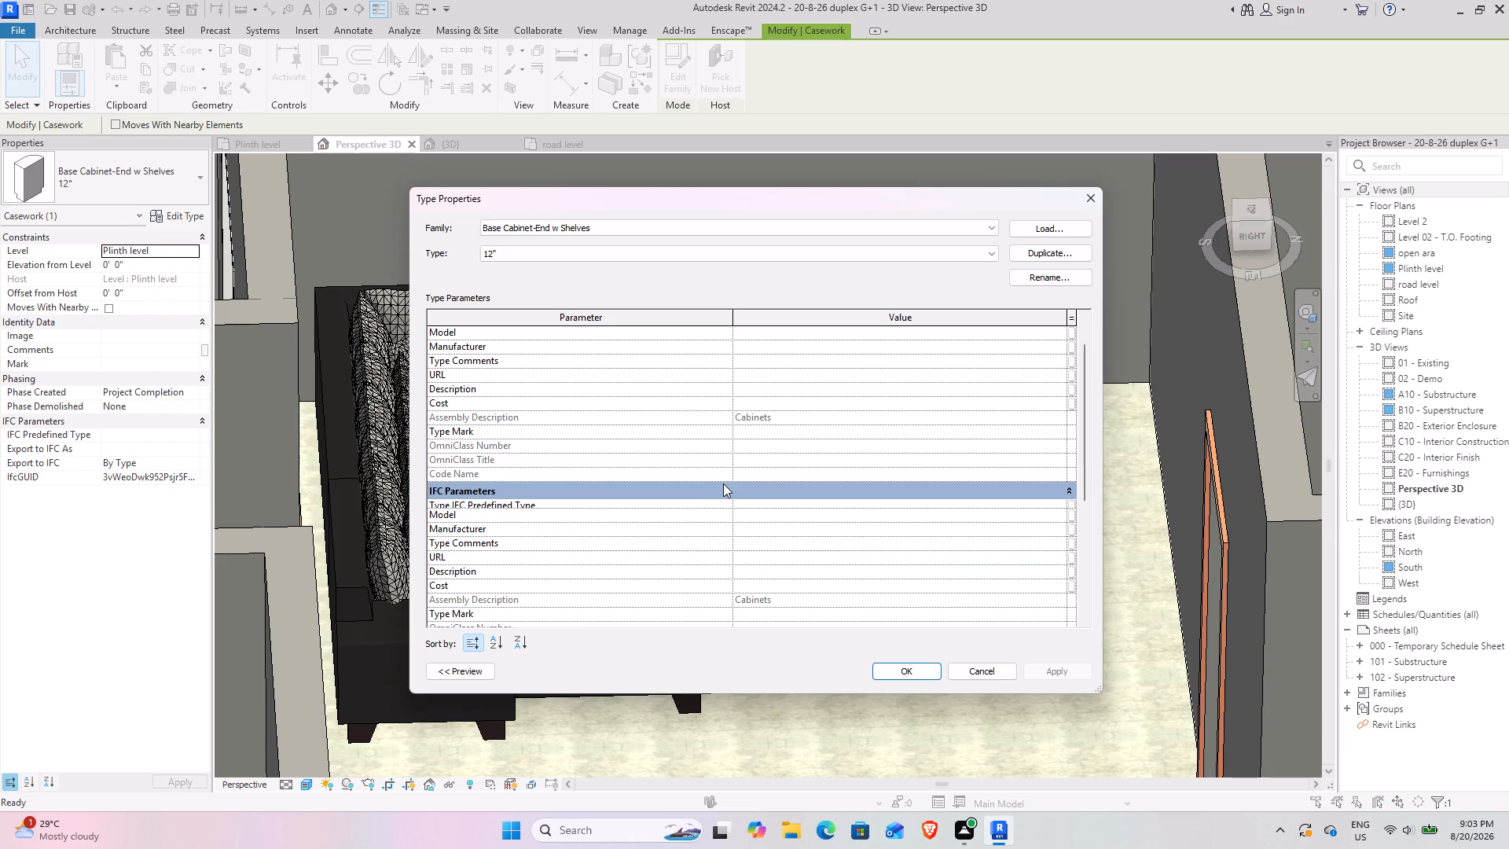
{"action": "left_click", "coordinate": [531, 418]}
{"action": "left_click", "coordinate": [789, 418]}
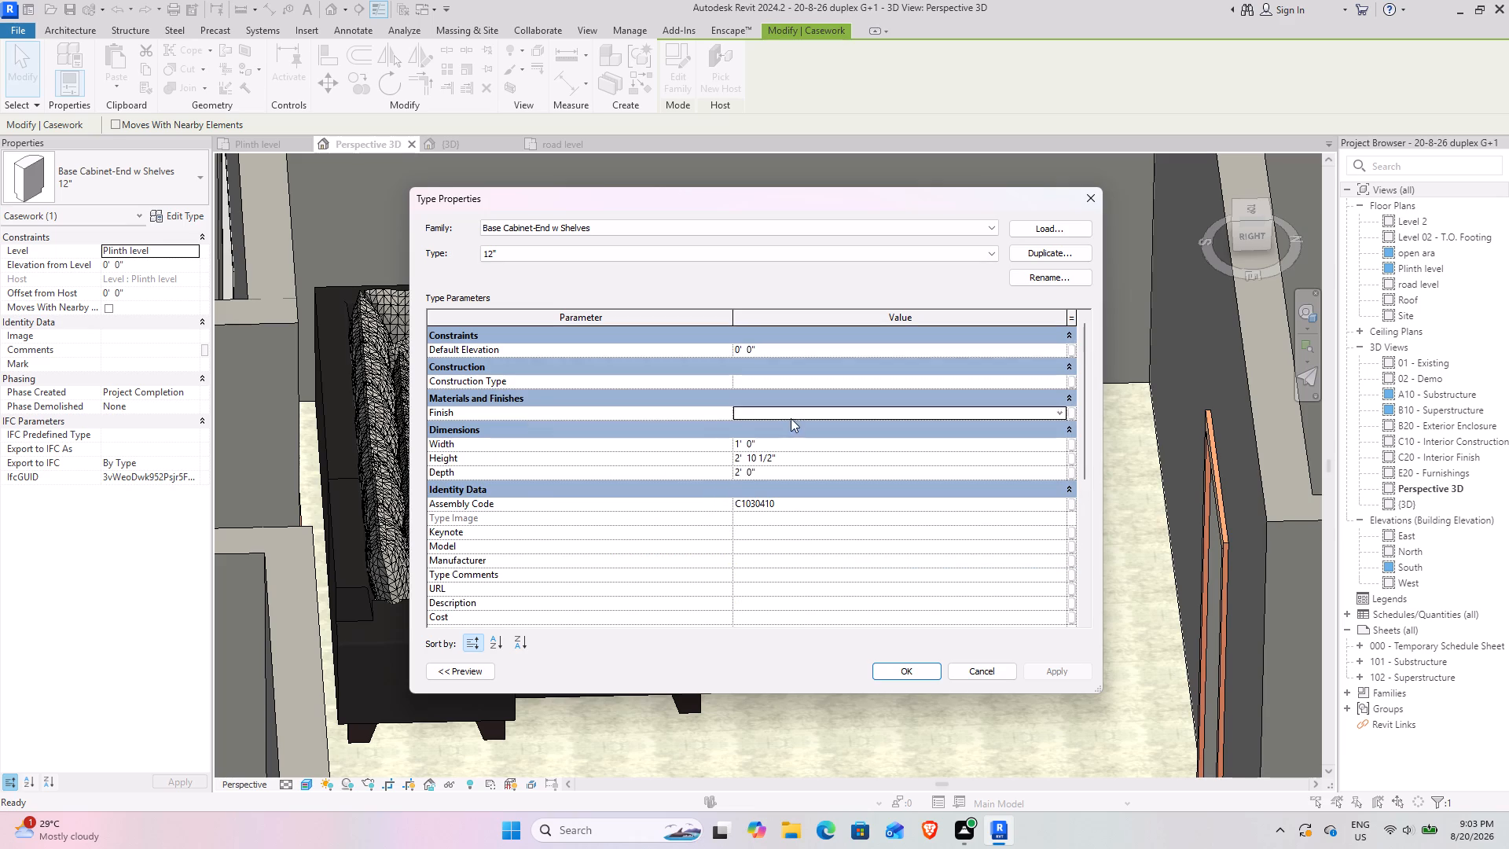
{"action": "left_click", "coordinate": [1059, 412]}
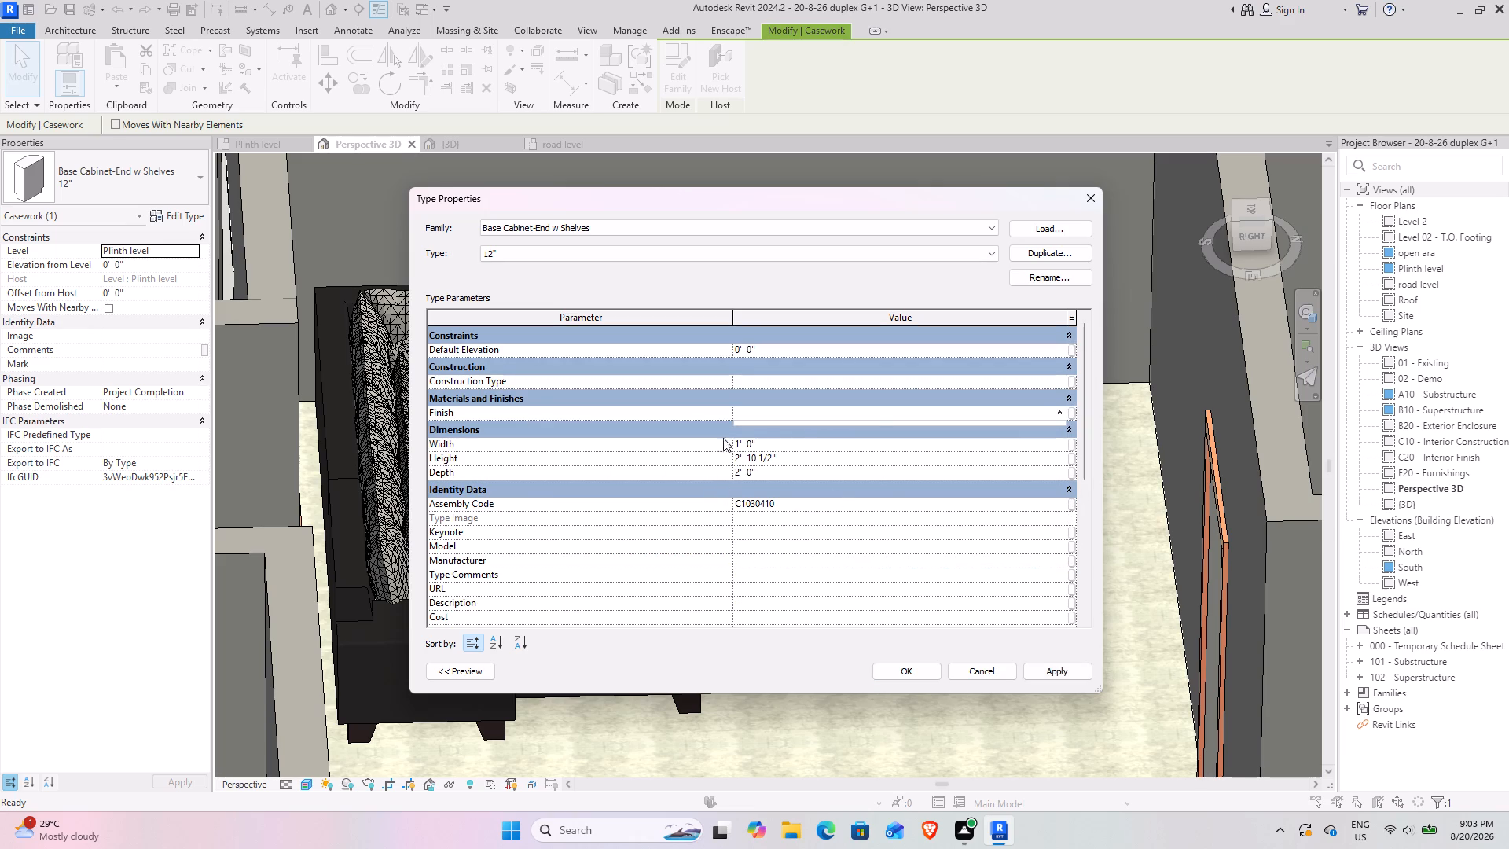
{"action": "left_click", "coordinate": [993, 417]}
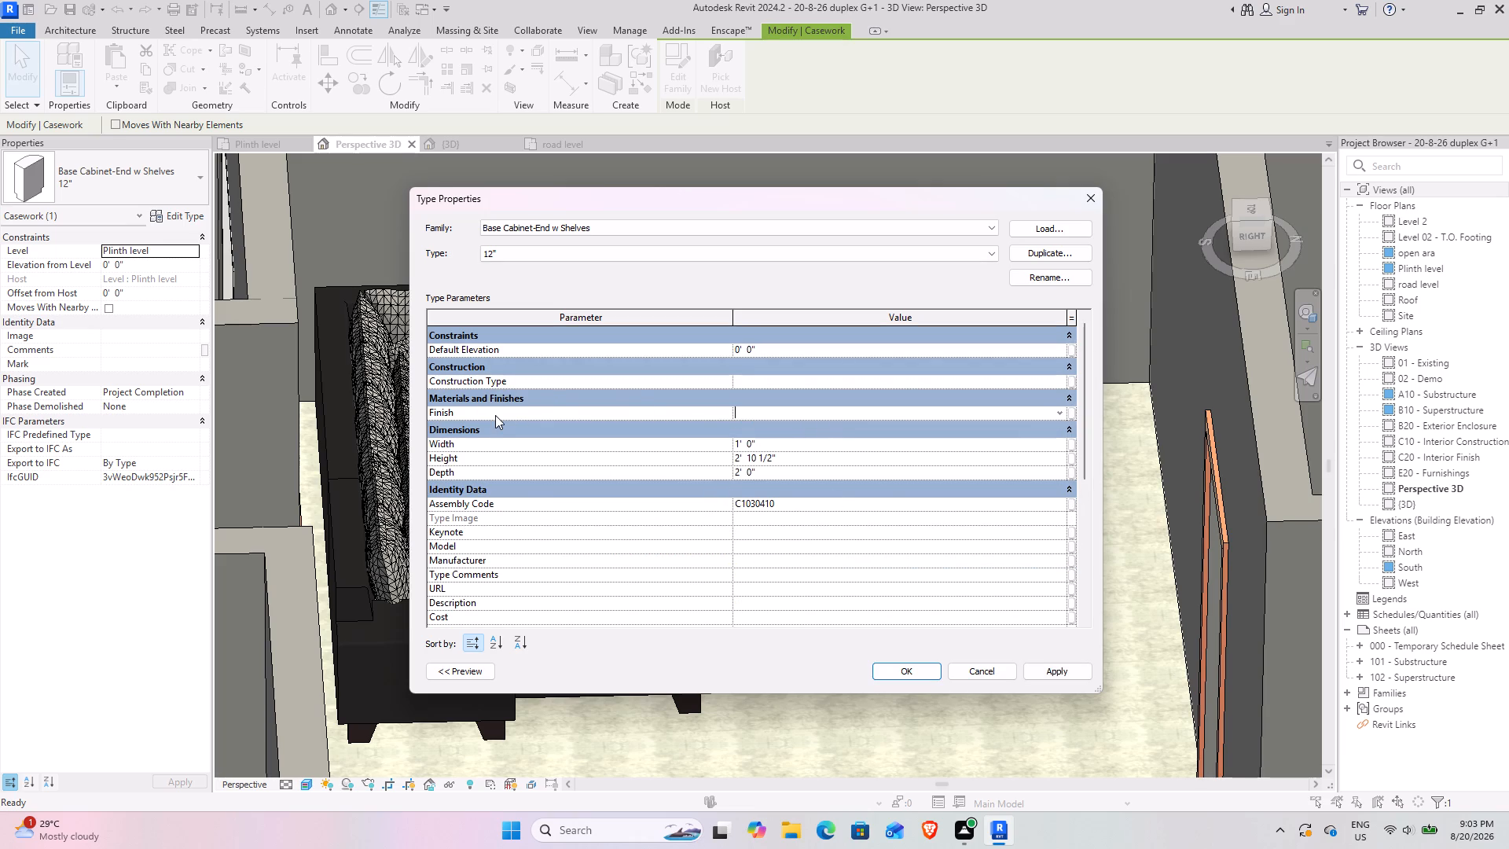
{"action": "double_click", "coordinate": [495, 415]}
{"action": "left_click", "coordinate": [751, 415]}
{"action": "left_click", "coordinate": [1103, 198]}
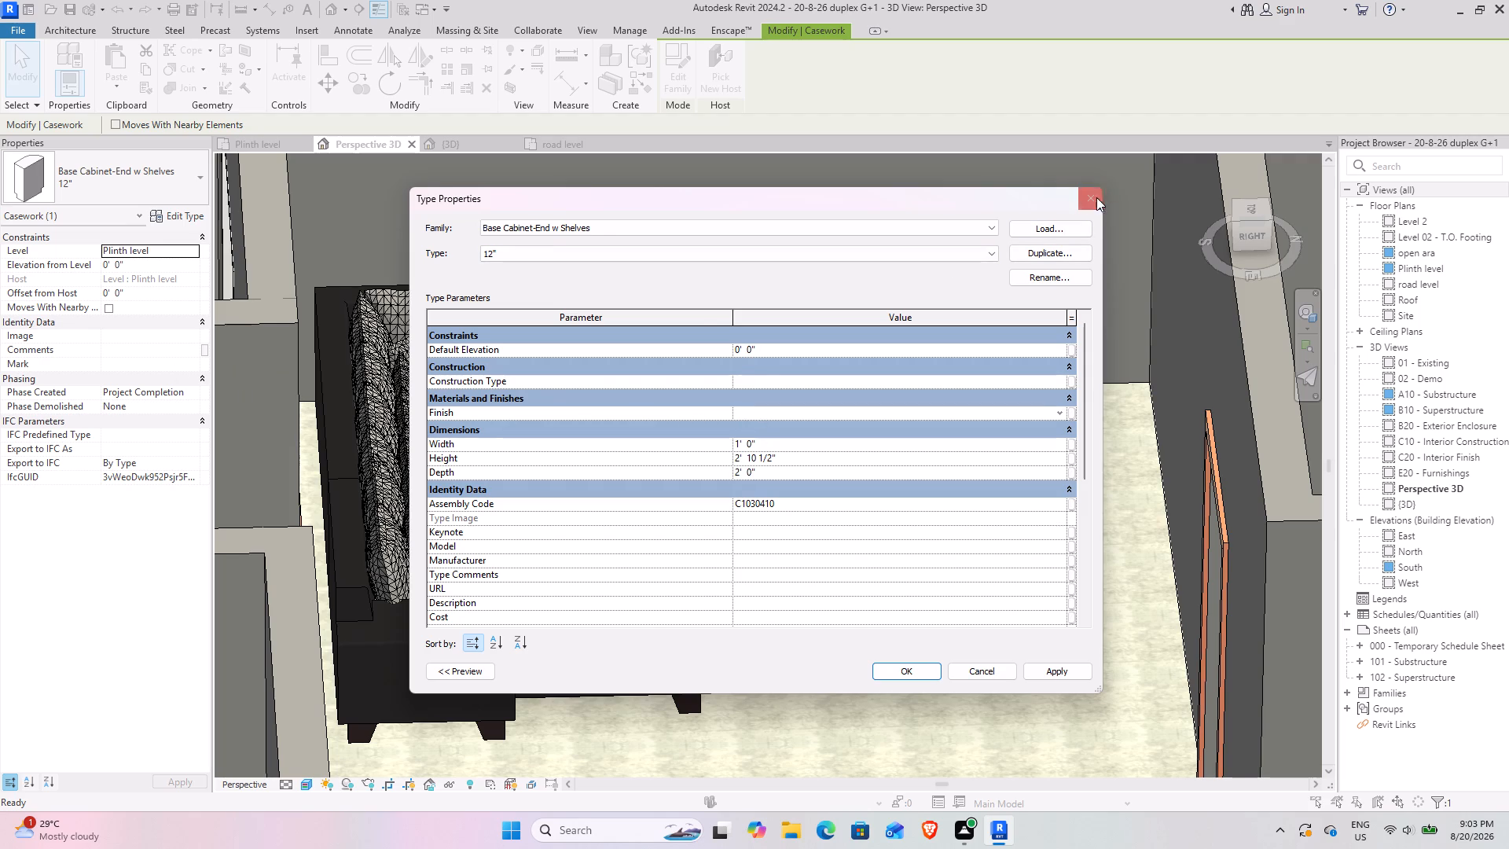
{"action": "left_click", "coordinate": [1094, 197]}
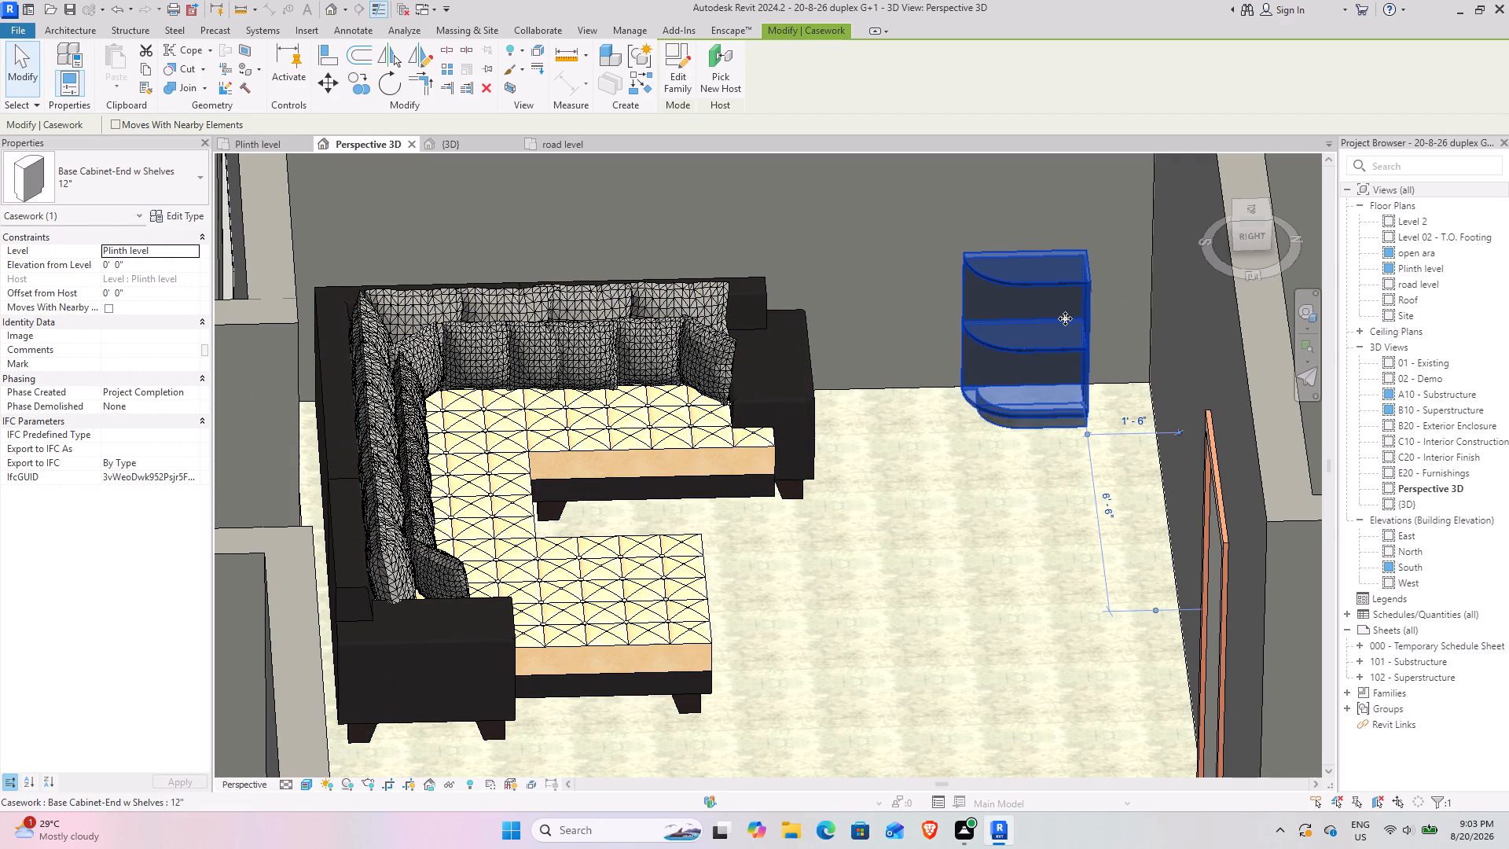
{"action": "key", "text": "Escape"}
{"action": "key", "text": "Escape"}
{"action": "key", "text": "Escape"}
{"action": "scroll", "coordinate": [1083, 405], "scroll_direction": "down", "scroll_amount": 5}
{"action": "scroll", "coordinate": [1103, 512], "scroll_direction": "down", "scroll_amount": 2}
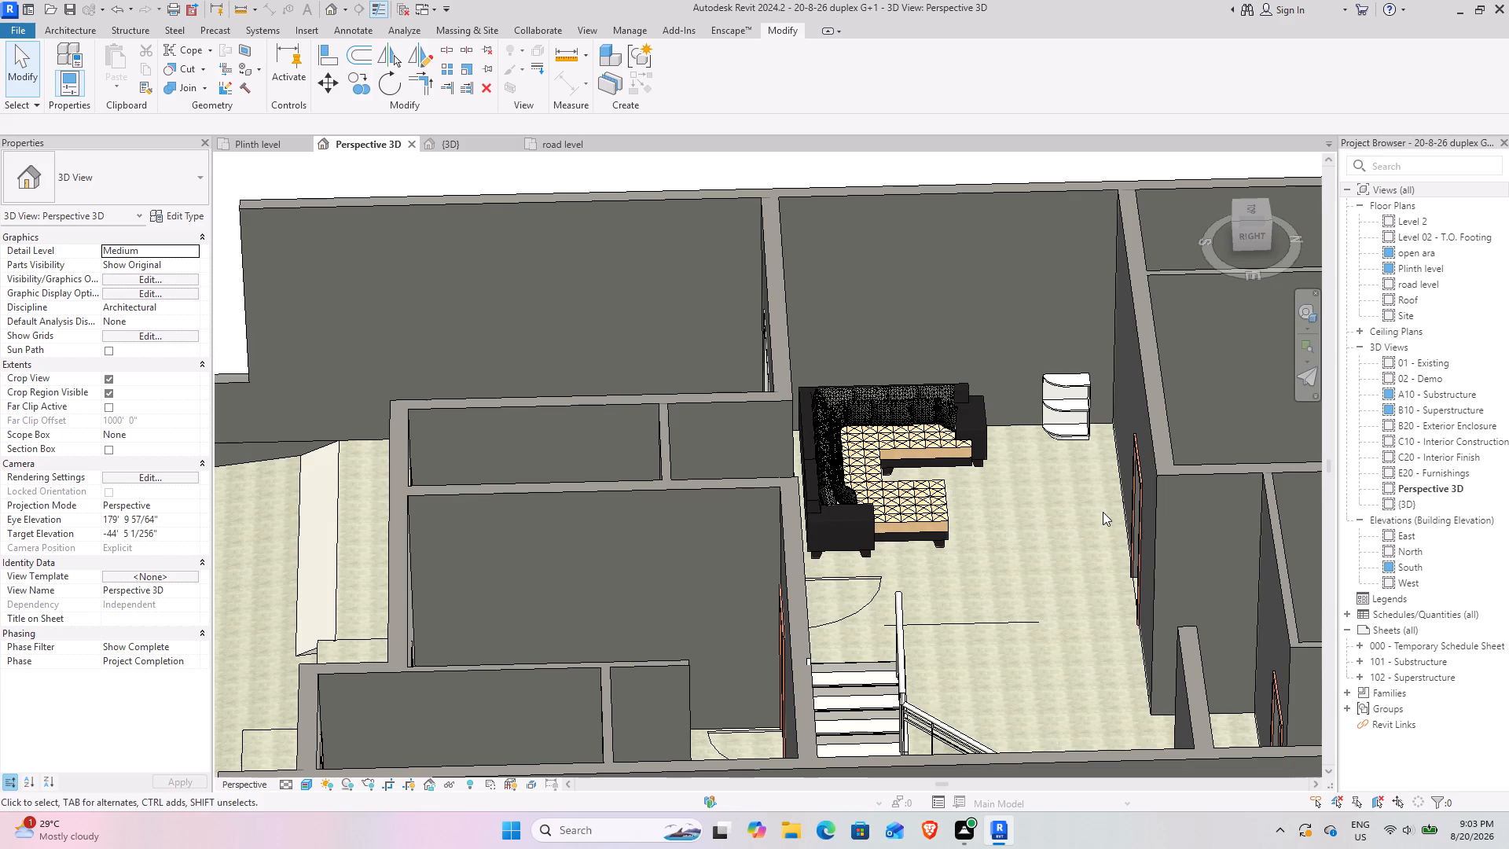
Load the Entertainment_Center_9063 family from the TV folder under Documents' SHUBHAM CITY for placement in the Plinth level plan.
{"action": "left_click", "coordinate": [277, 143]}
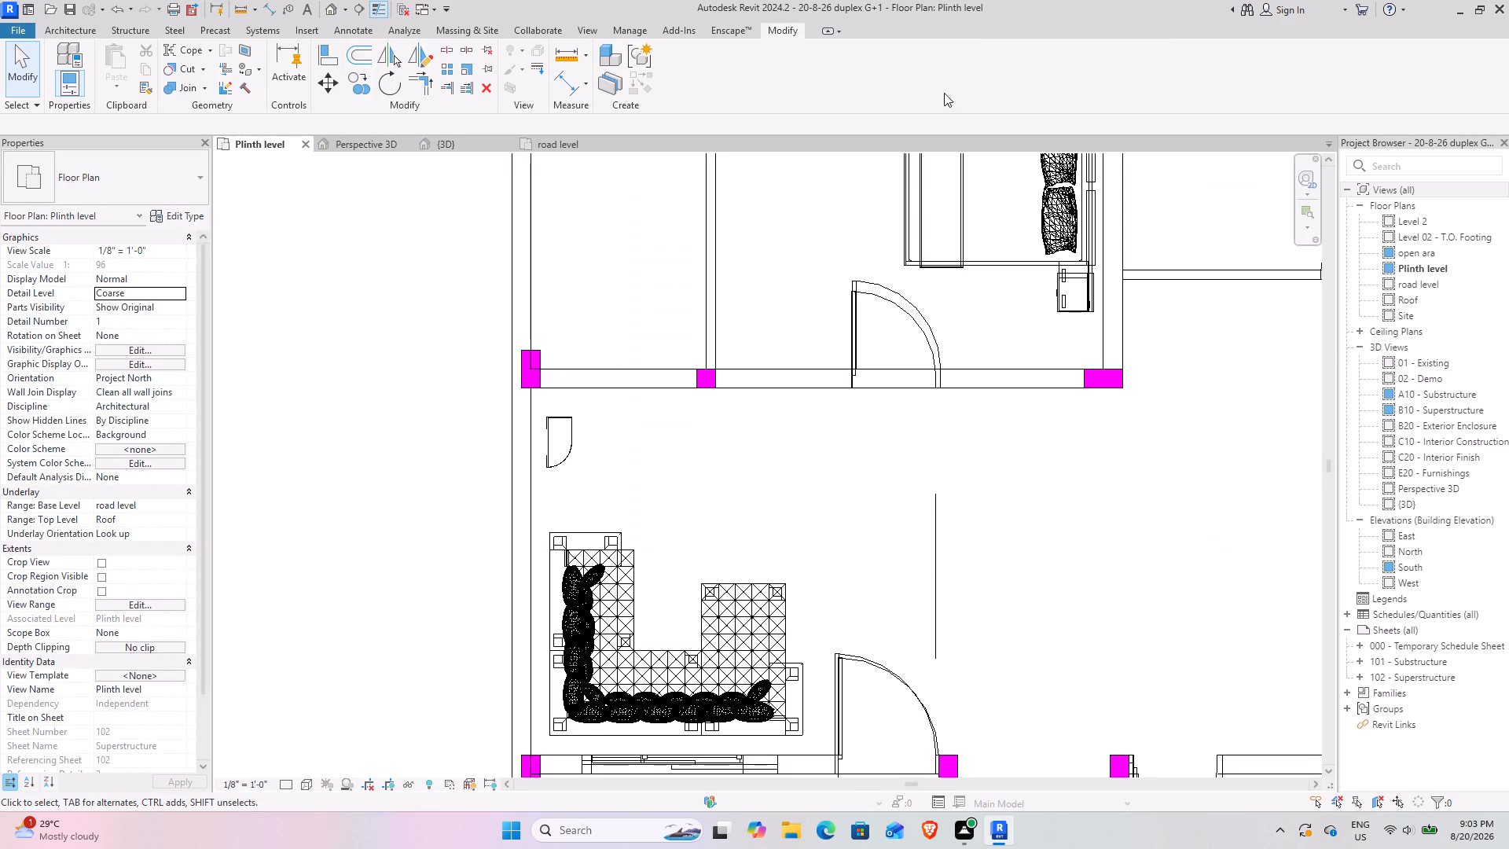
{"action": "left_click", "coordinate": [48, 39]}
{"action": "left_click", "coordinate": [51, 35]}
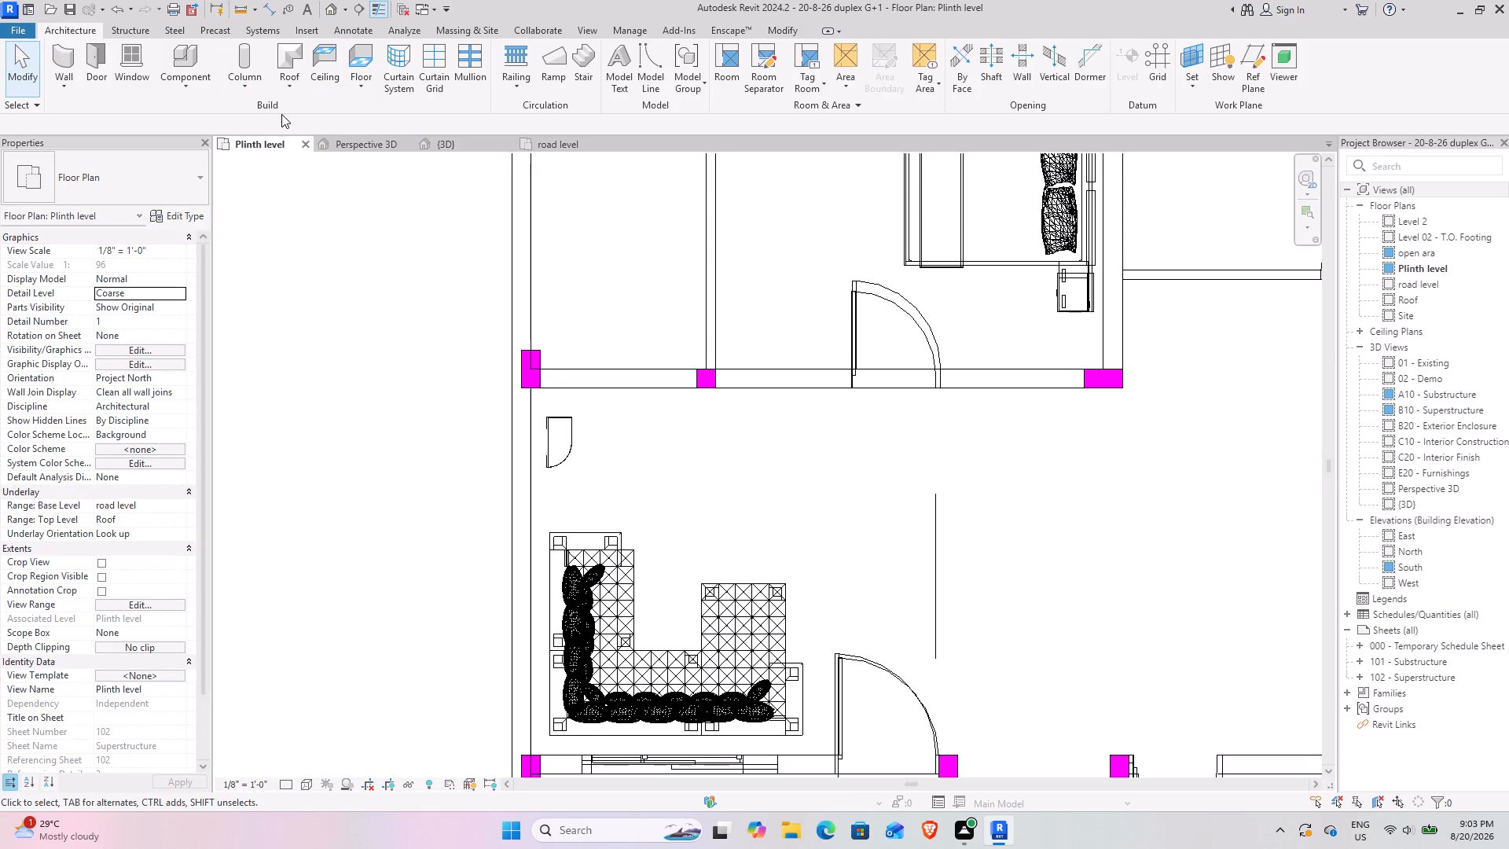
{"action": "left_click", "coordinate": [176, 80]}
{"action": "left_click", "coordinate": [218, 123]}
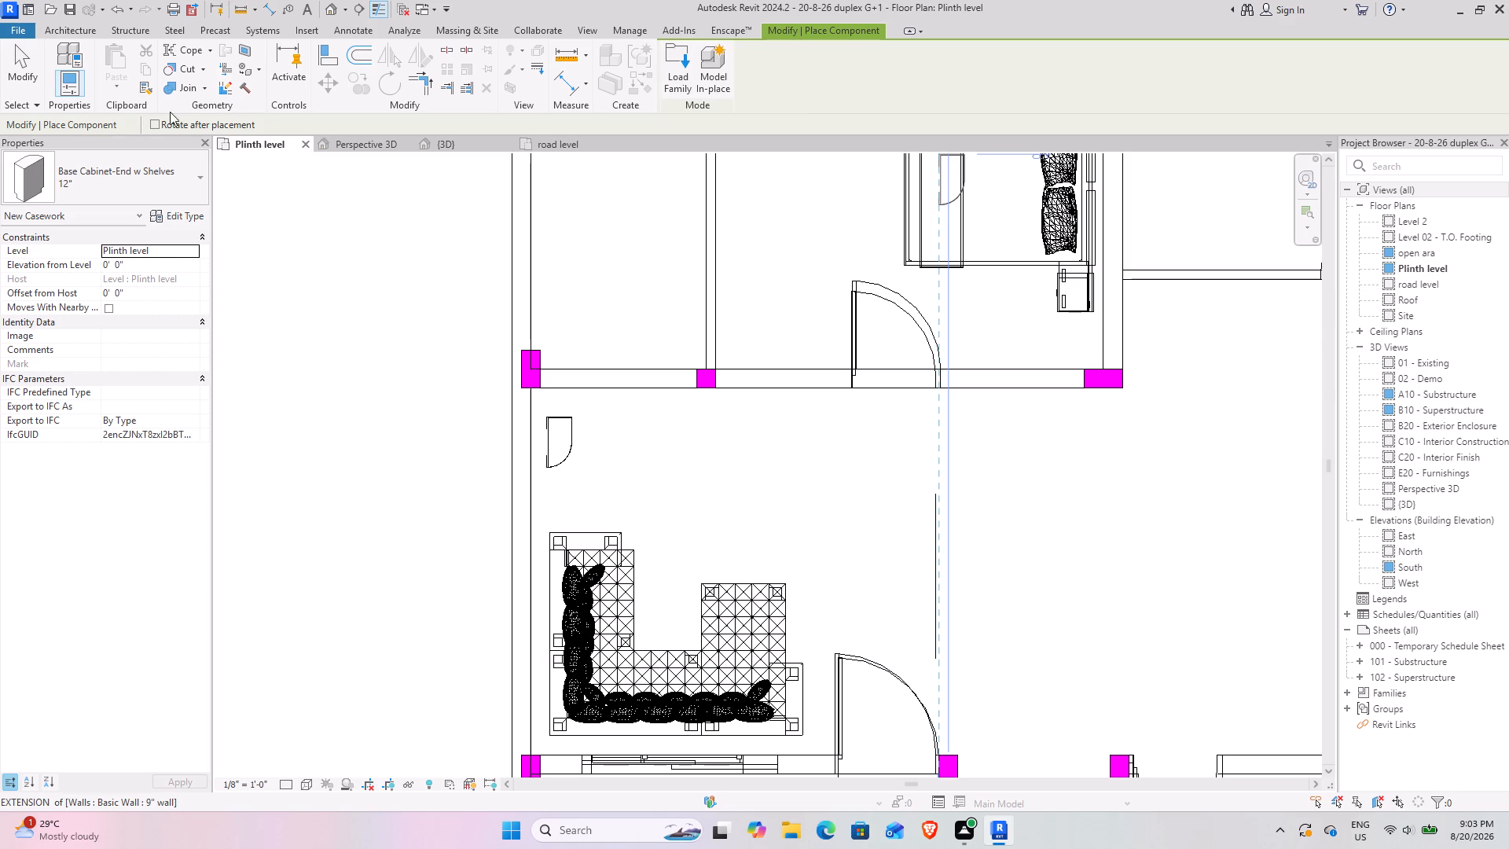
{"action": "left_click", "coordinate": [664, 67]}
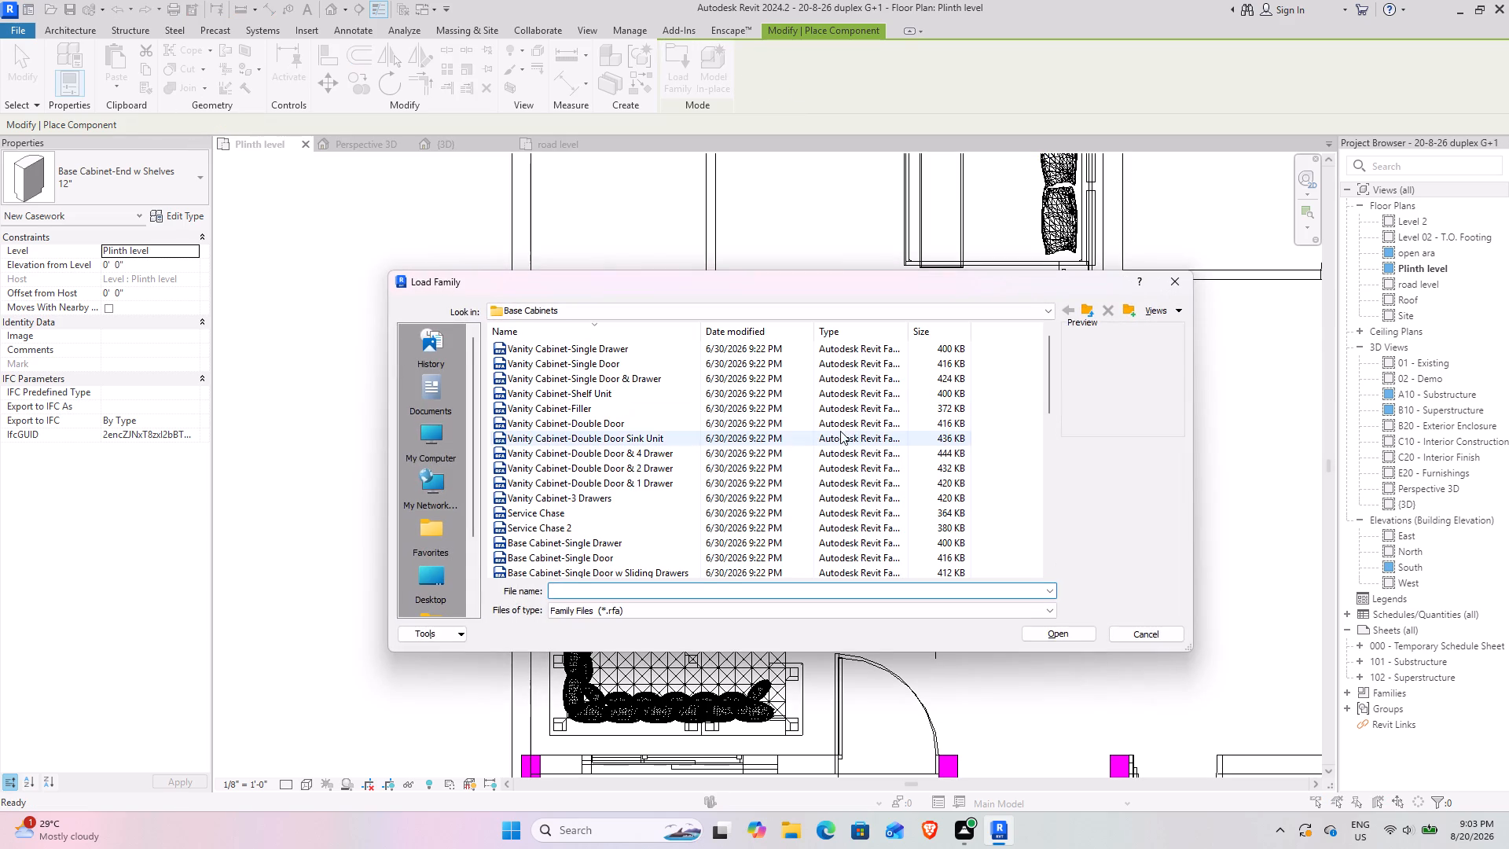
{"action": "left_click", "coordinate": [1091, 313]}
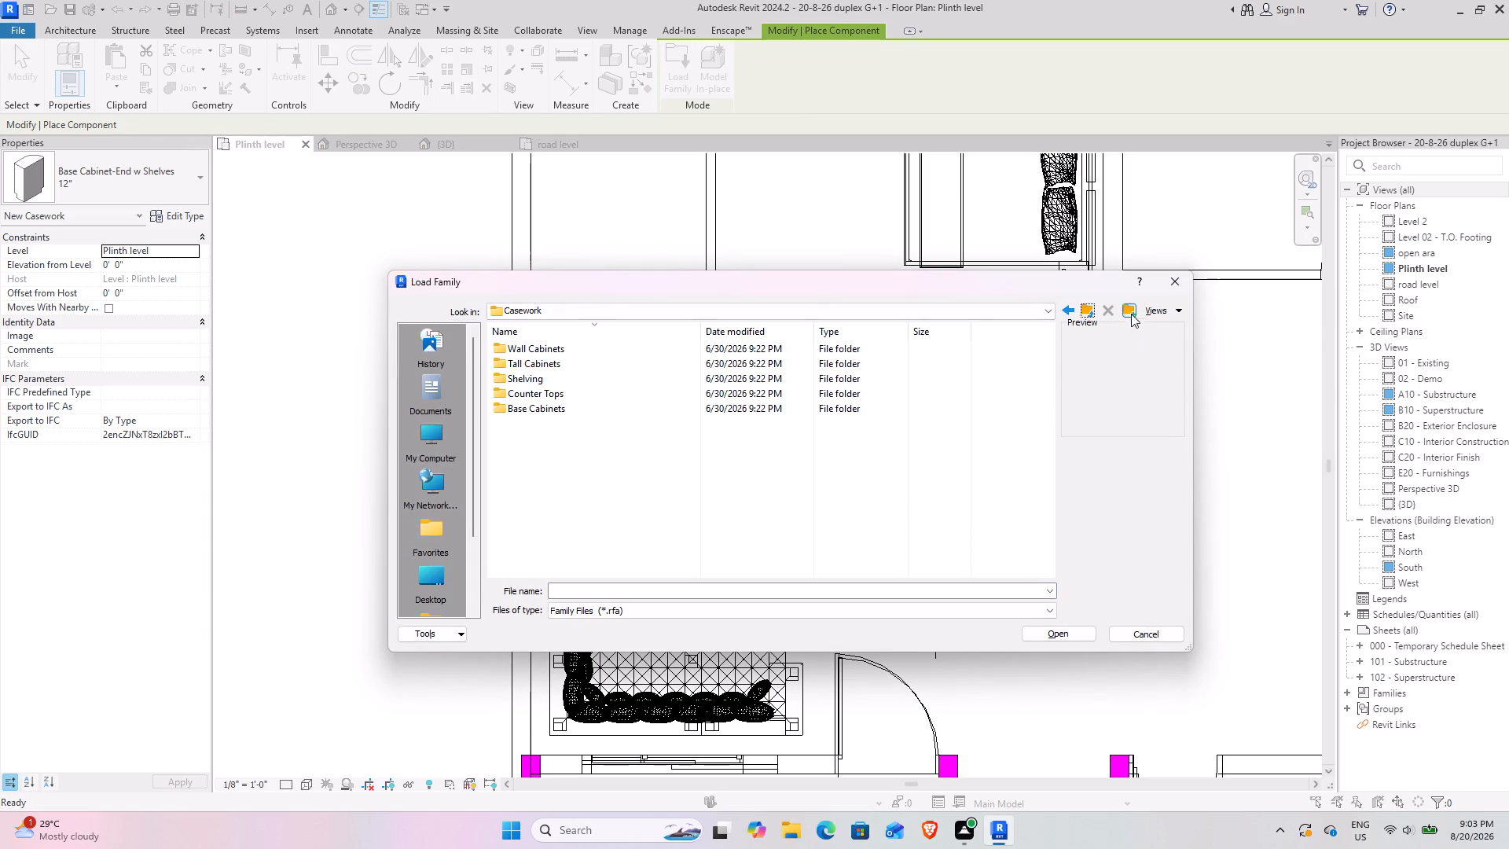
{"action": "left_click", "coordinate": [417, 438]}
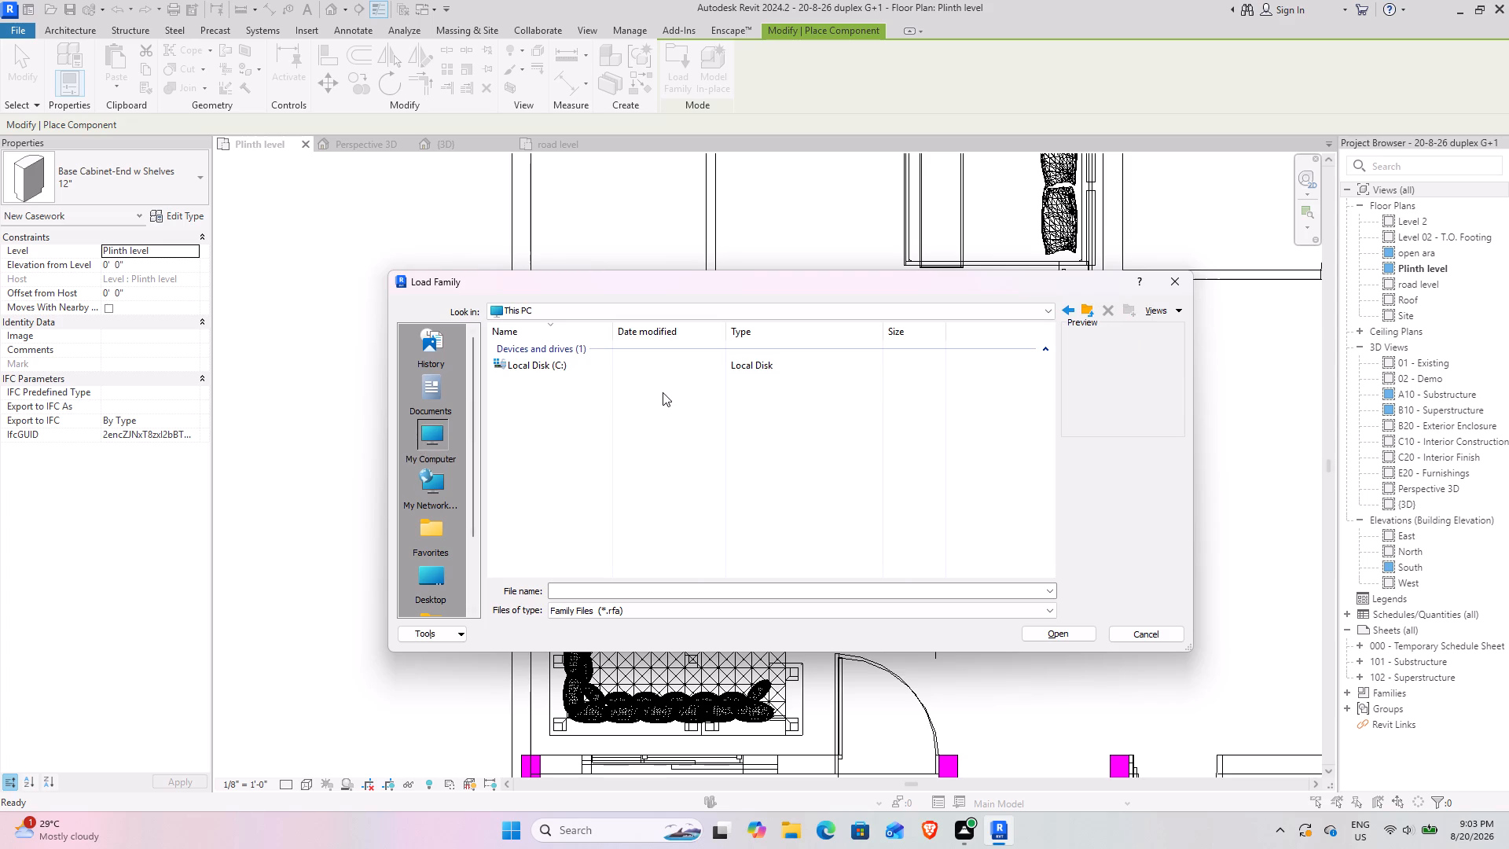
{"action": "left_click", "coordinate": [436, 381]}
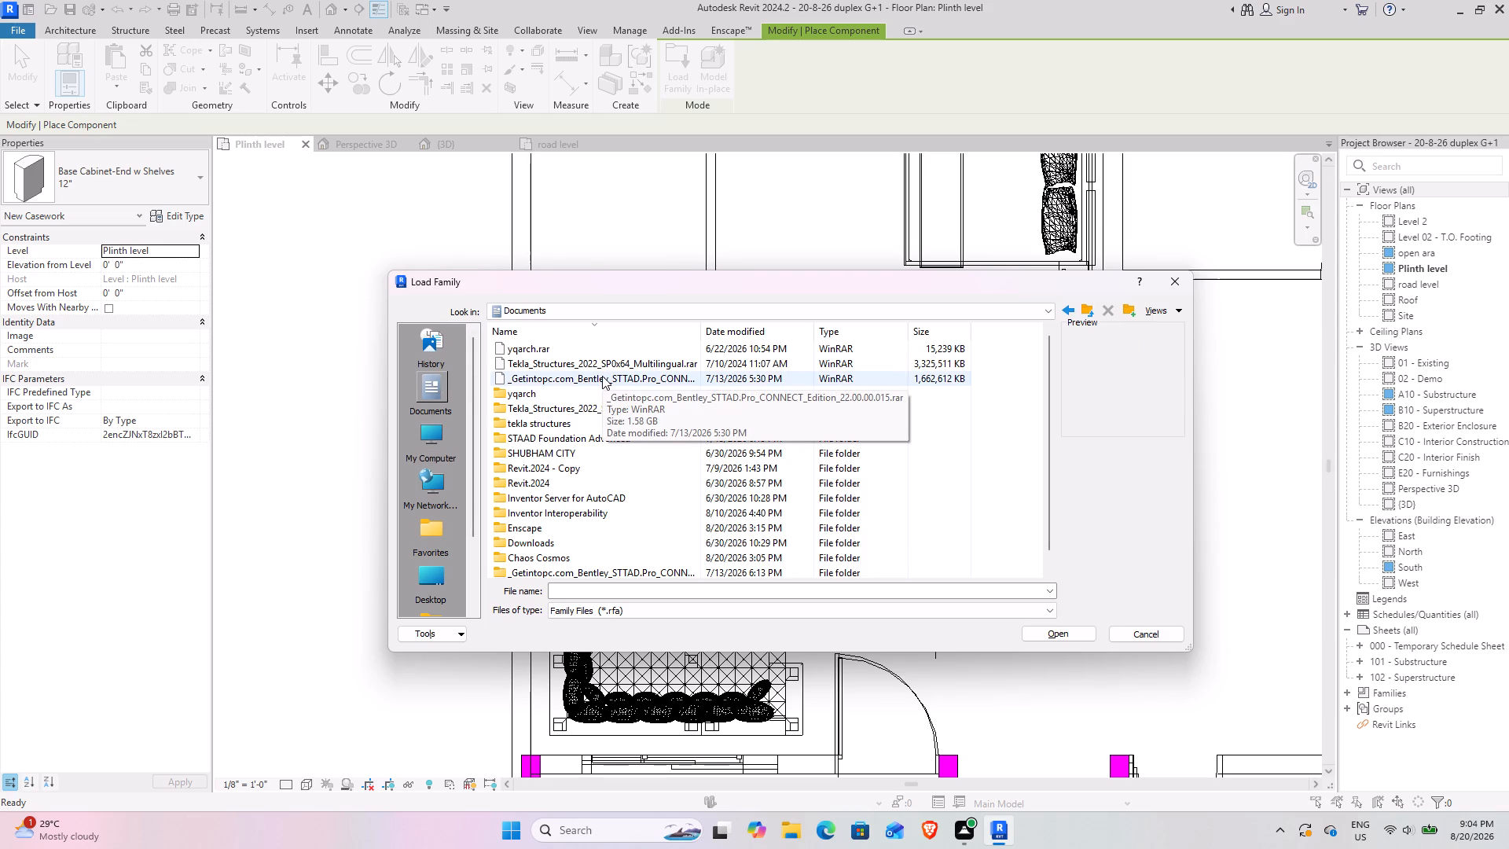
{"action": "double_click", "coordinate": [564, 447]}
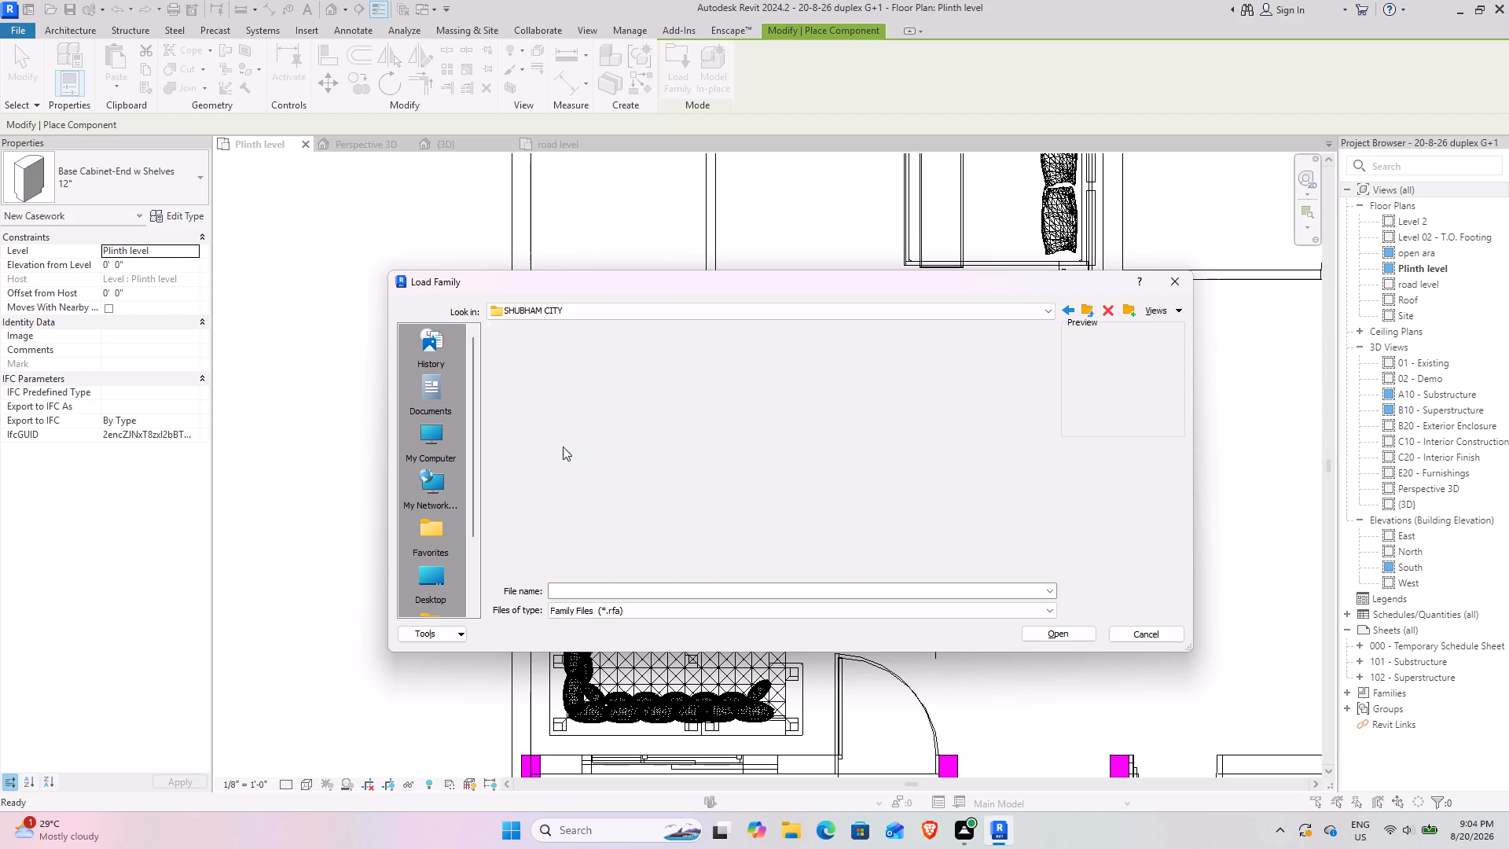
{"action": "double_click", "coordinate": [553, 384]}
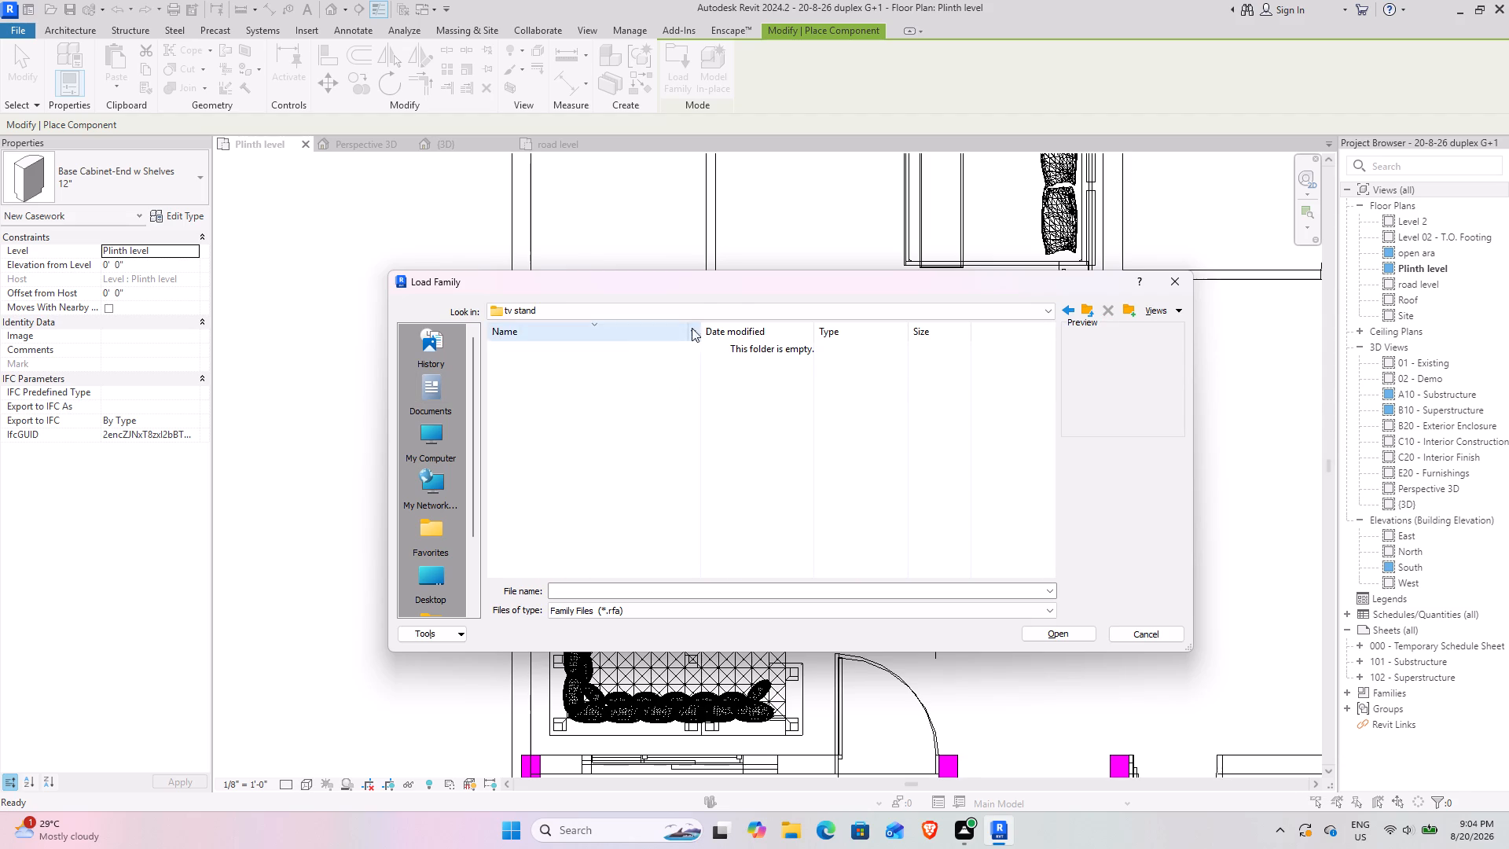
{"action": "left_click", "coordinate": [1095, 311]}
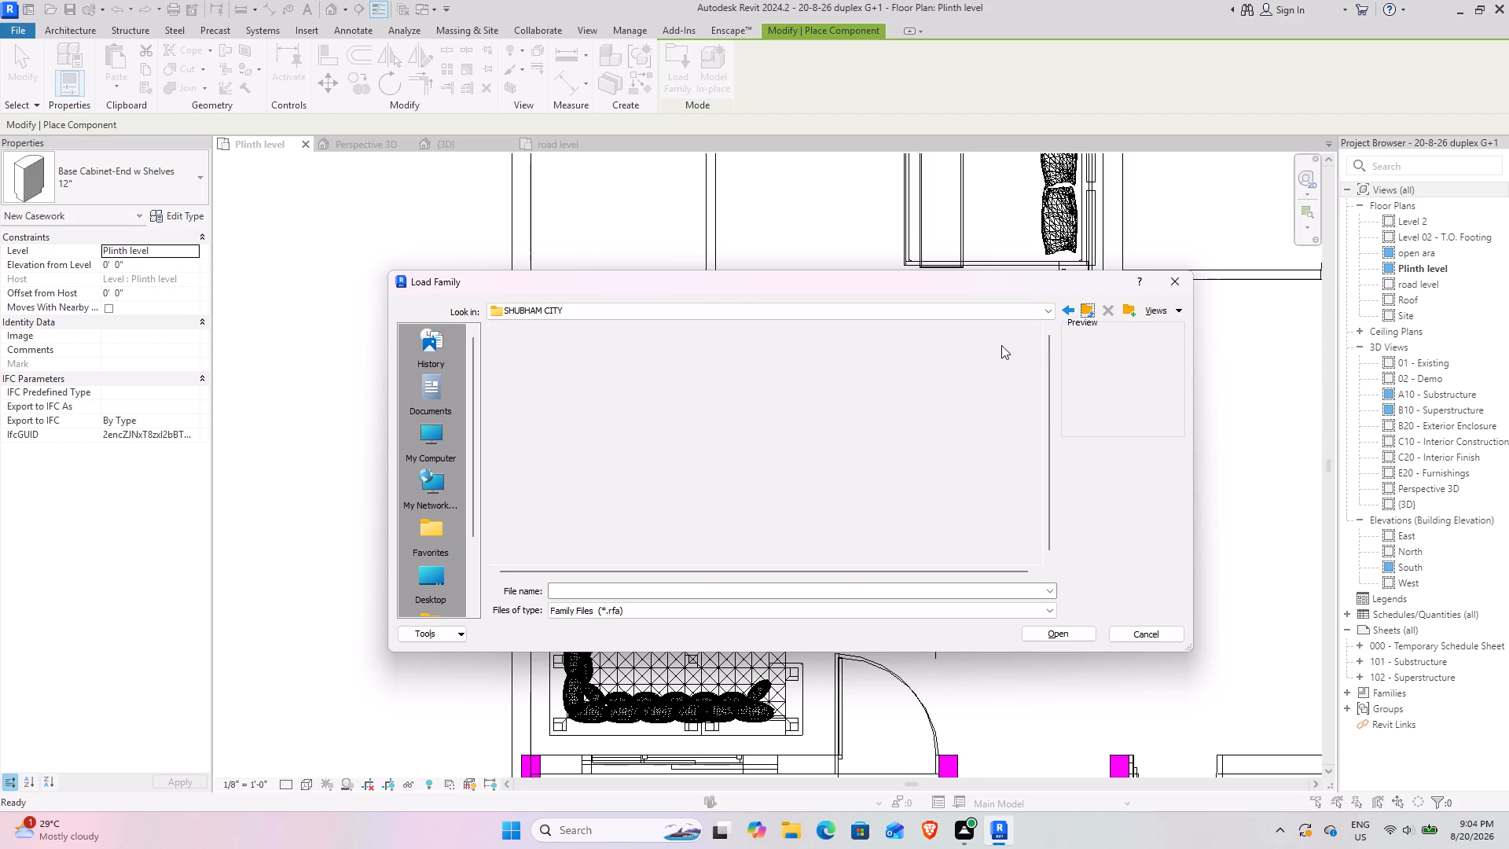
{"action": "double_click", "coordinate": [596, 389]}
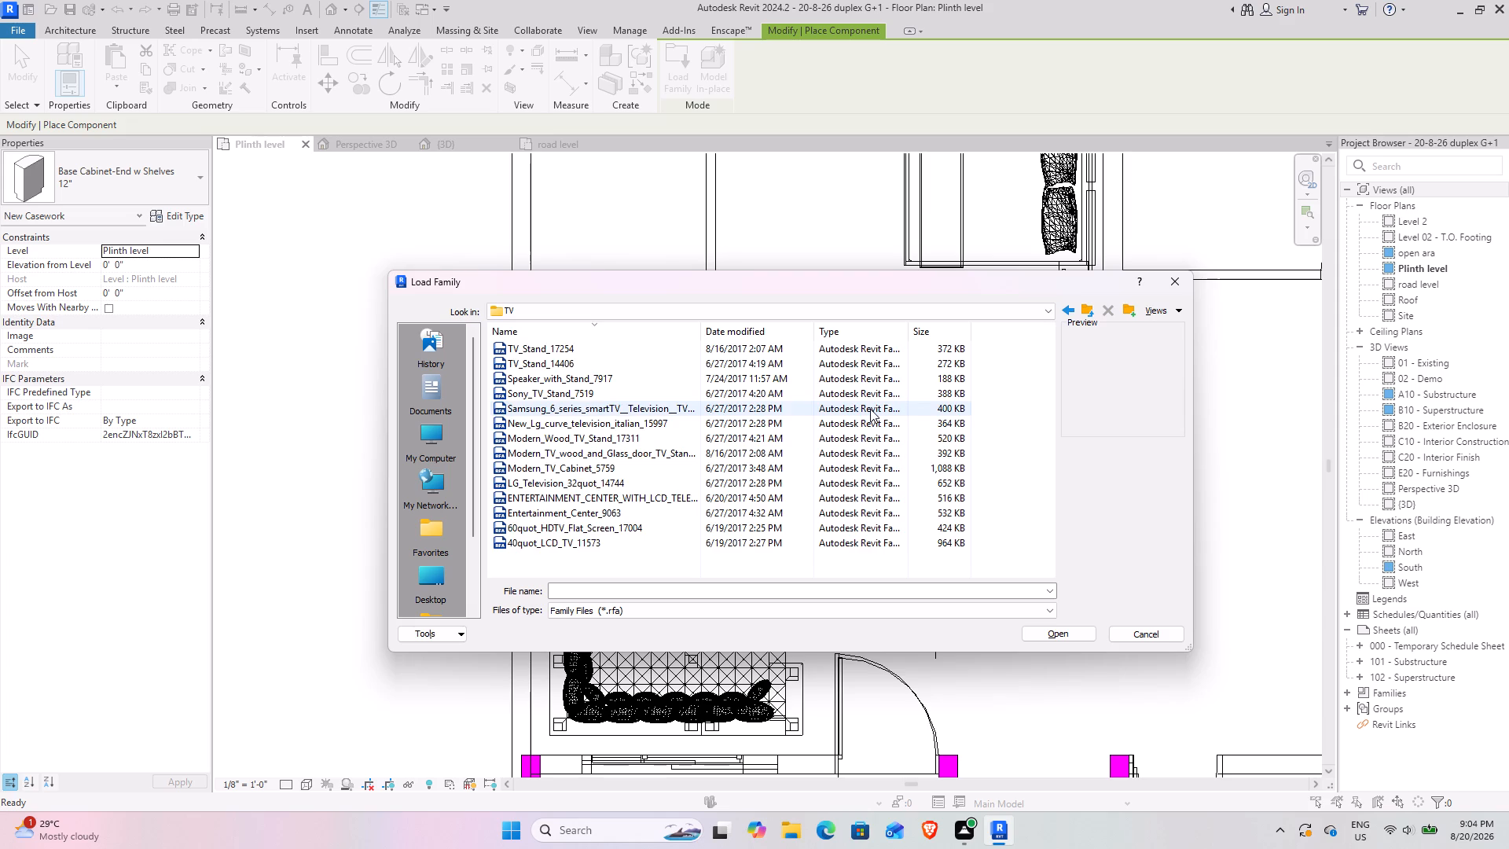
{"action": "scroll", "coordinate": [870, 409], "scroll_direction": "up", "scroll_amount": 7, "text": "ctrl"}
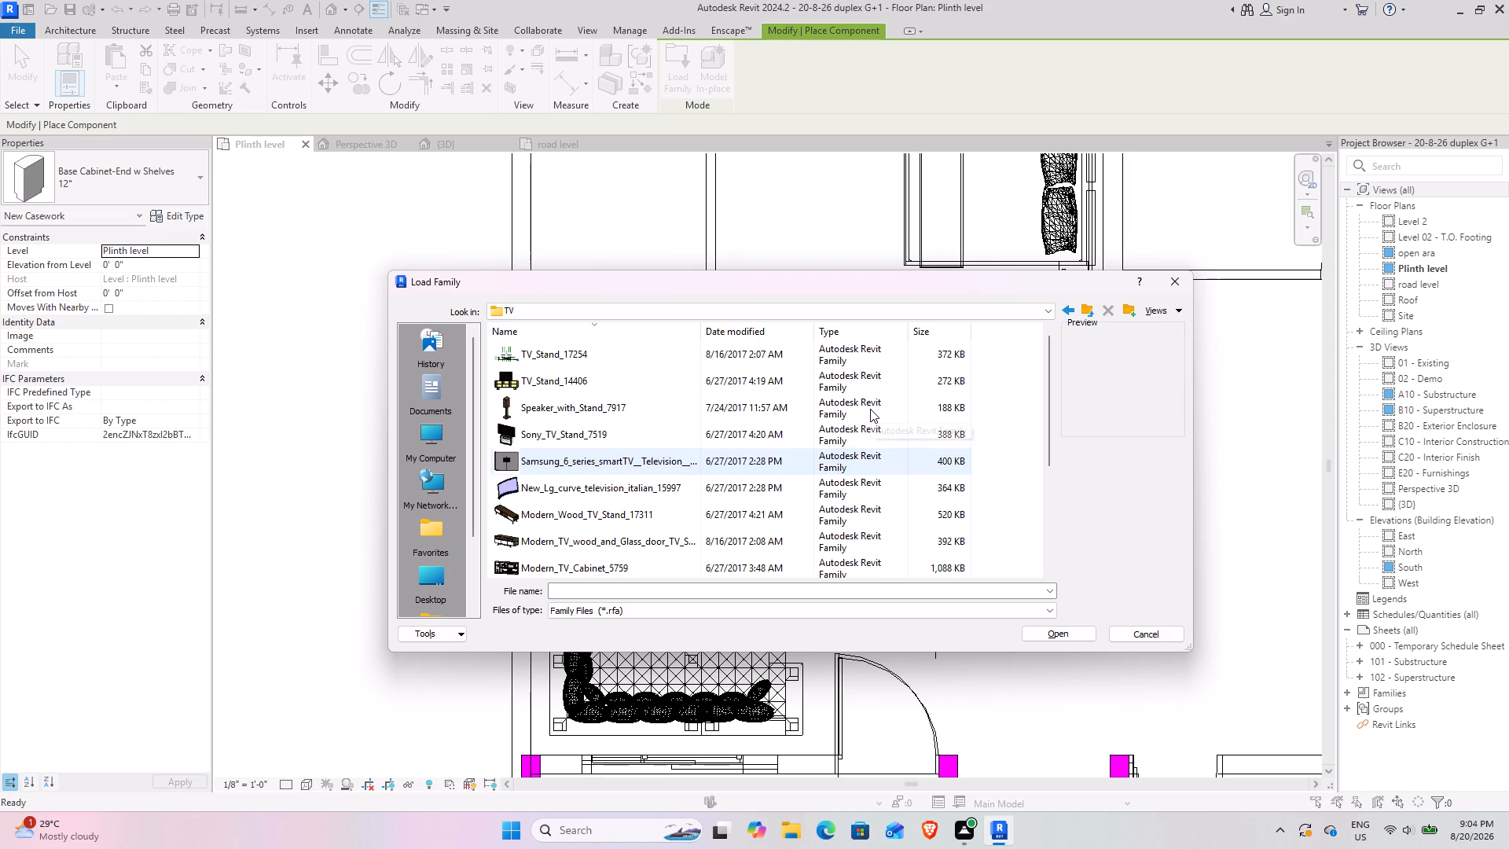
{"action": "scroll", "coordinate": [870, 409], "scroll_direction": "up", "scroll_amount": 4, "text": "ctrl"}
{"action": "scroll", "coordinate": [593, 400], "scroll_direction": "down", "scroll_amount": 2}
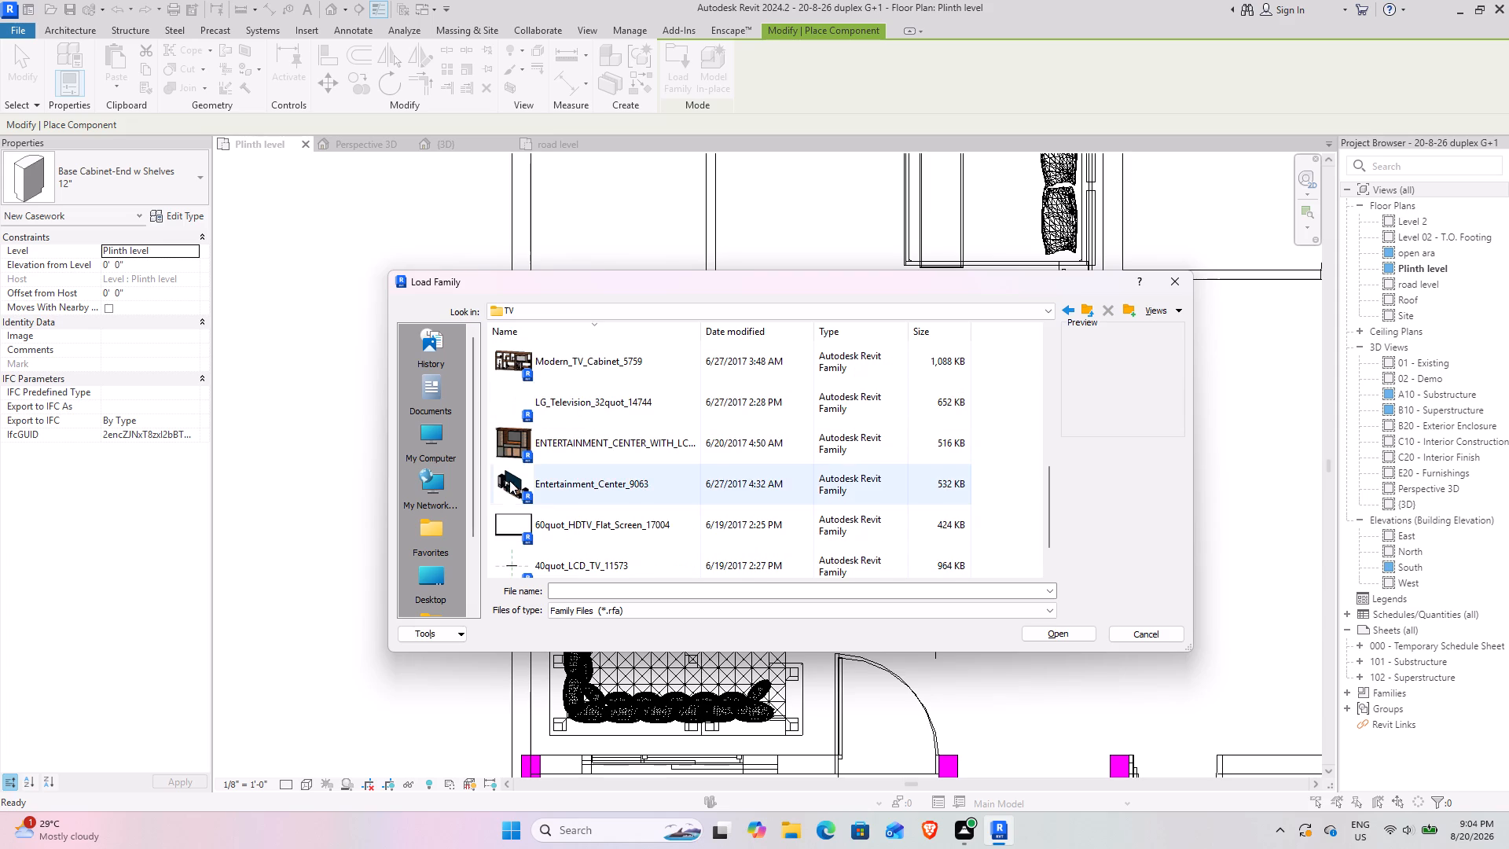
{"action": "scroll", "coordinate": [551, 448], "scroll_direction": "up", "scroll_amount": 1, "text": "ctrl"}
{"action": "left_click", "coordinate": [562, 502]}
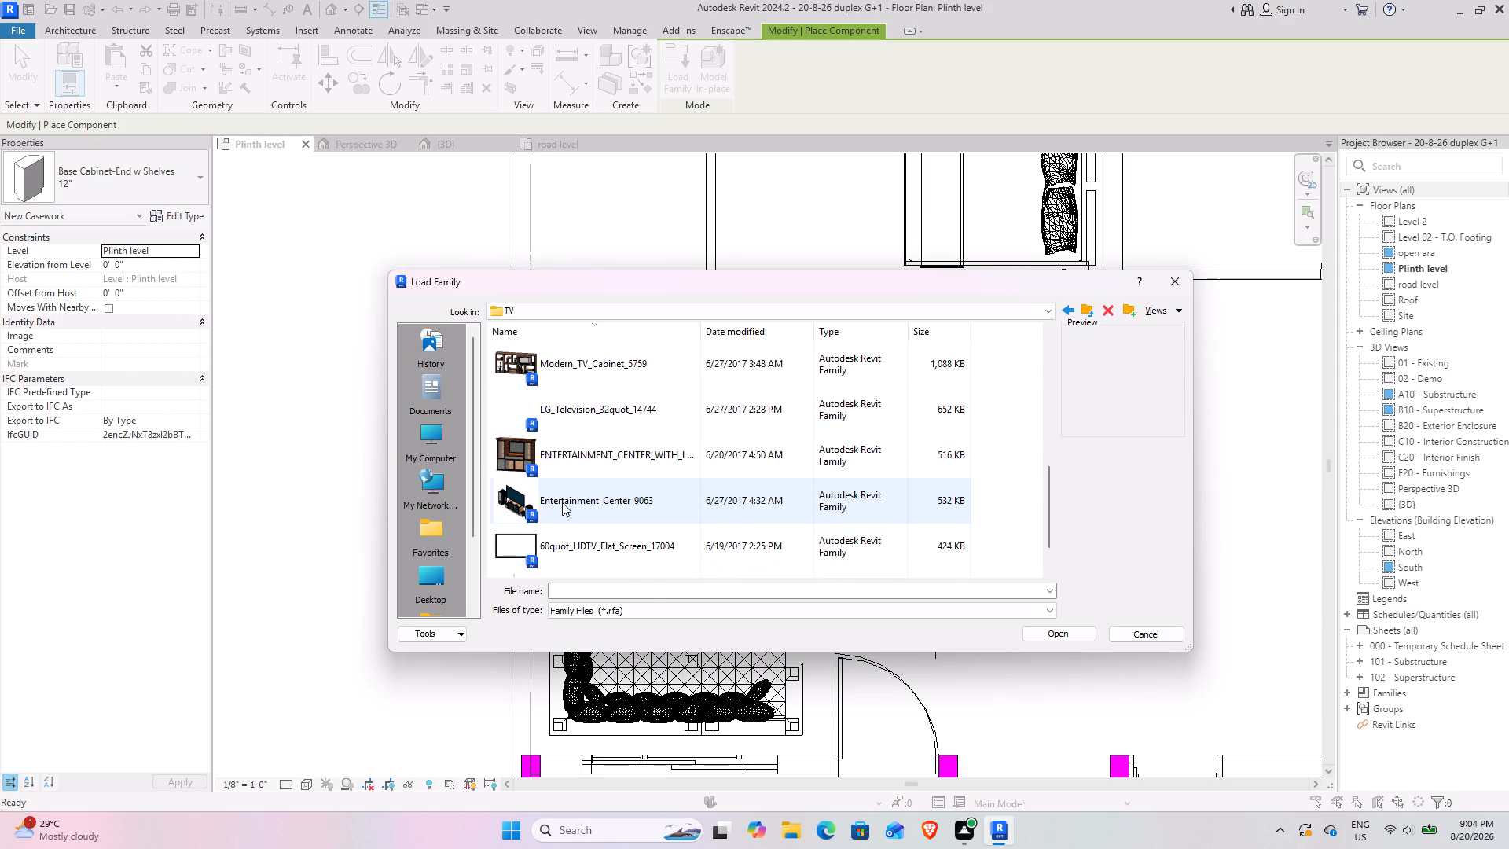
{"action": "left_click", "coordinate": [1048, 631]}
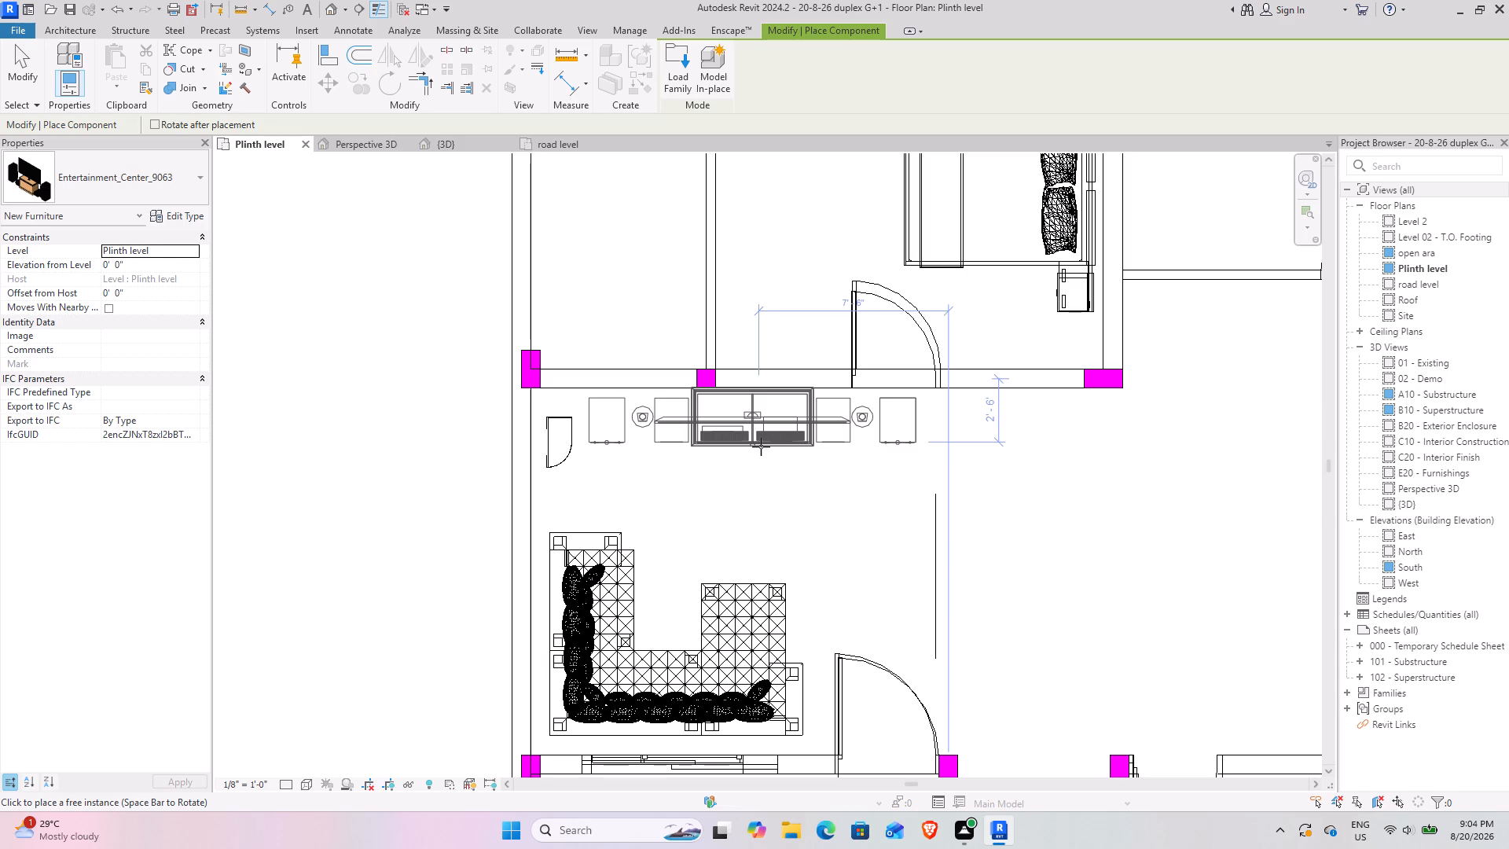
Place the Entertainment_Center_9063 on the Plinth level along the wall facing the sectional sofa, beside the shelf cabinet.
{"action": "left_click", "coordinate": [761, 447]}
{"action": "key", "text": "Escape"}
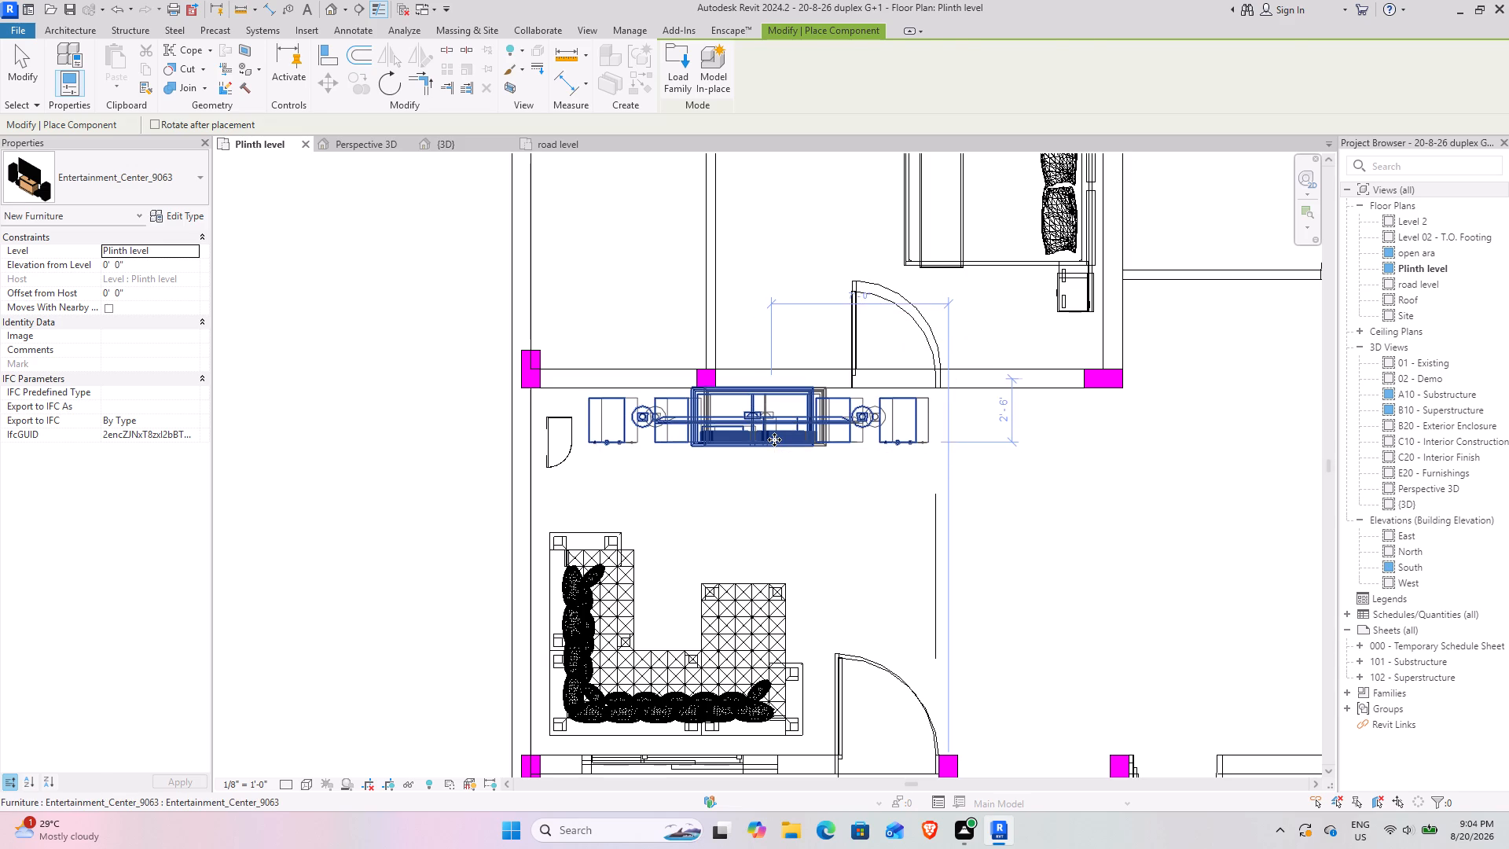
{"action": "key", "text": "Escape"}
{"action": "key", "text": "Escape"}
Nudge the entertainment center slightly toward the sofa so its back edge clears the wall face and column.
{"action": "scroll", "coordinate": [775, 437], "scroll_direction": "up", "scroll_amount": 14}
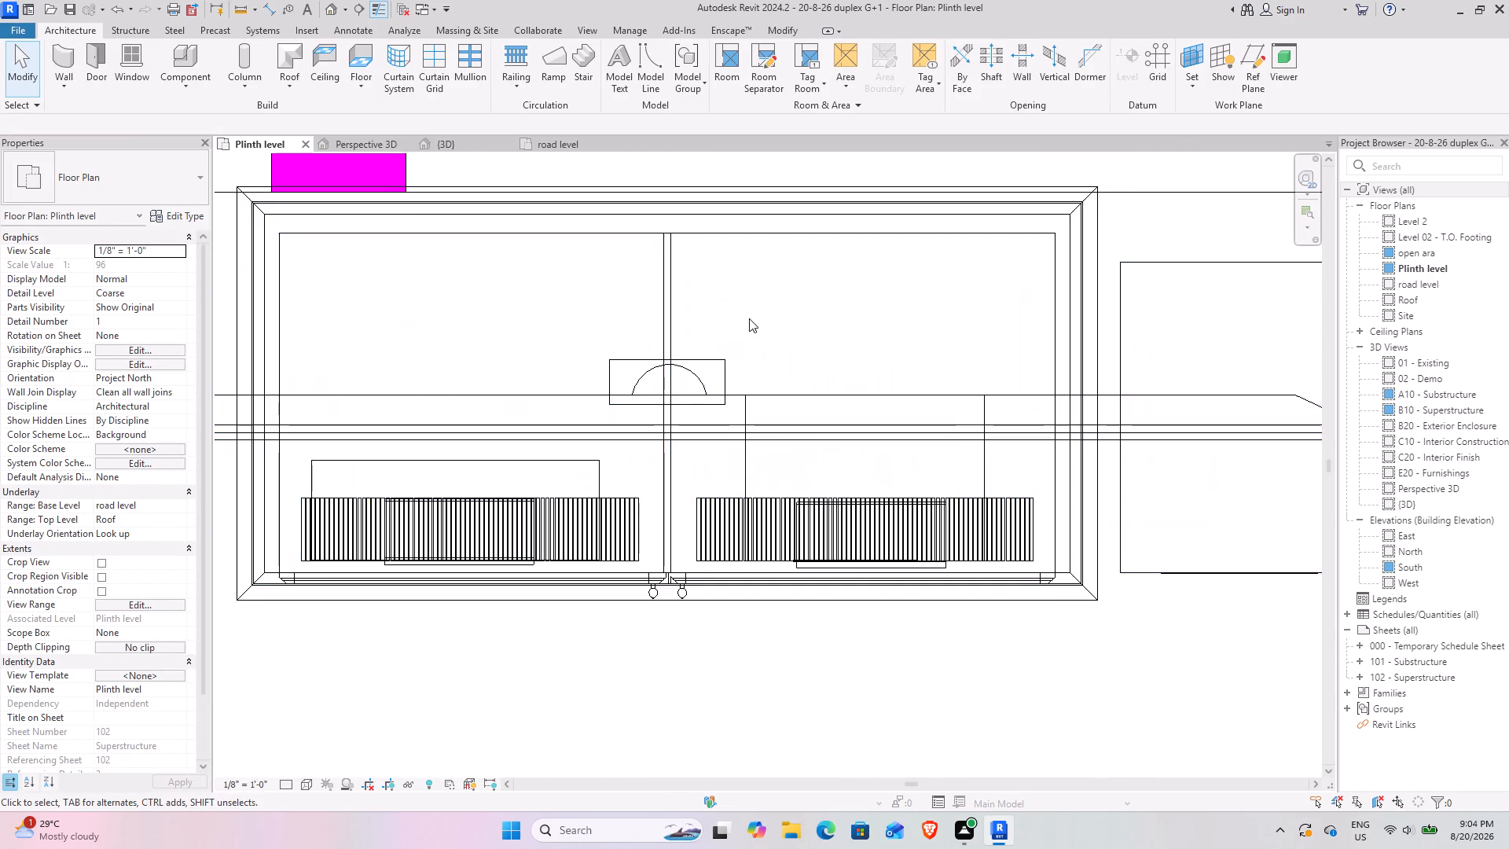
{"action": "middle_click_drag", "start_coordinate": [747, 311], "coordinate": [856, 541]}
{"action": "left_click", "coordinate": [881, 446]}
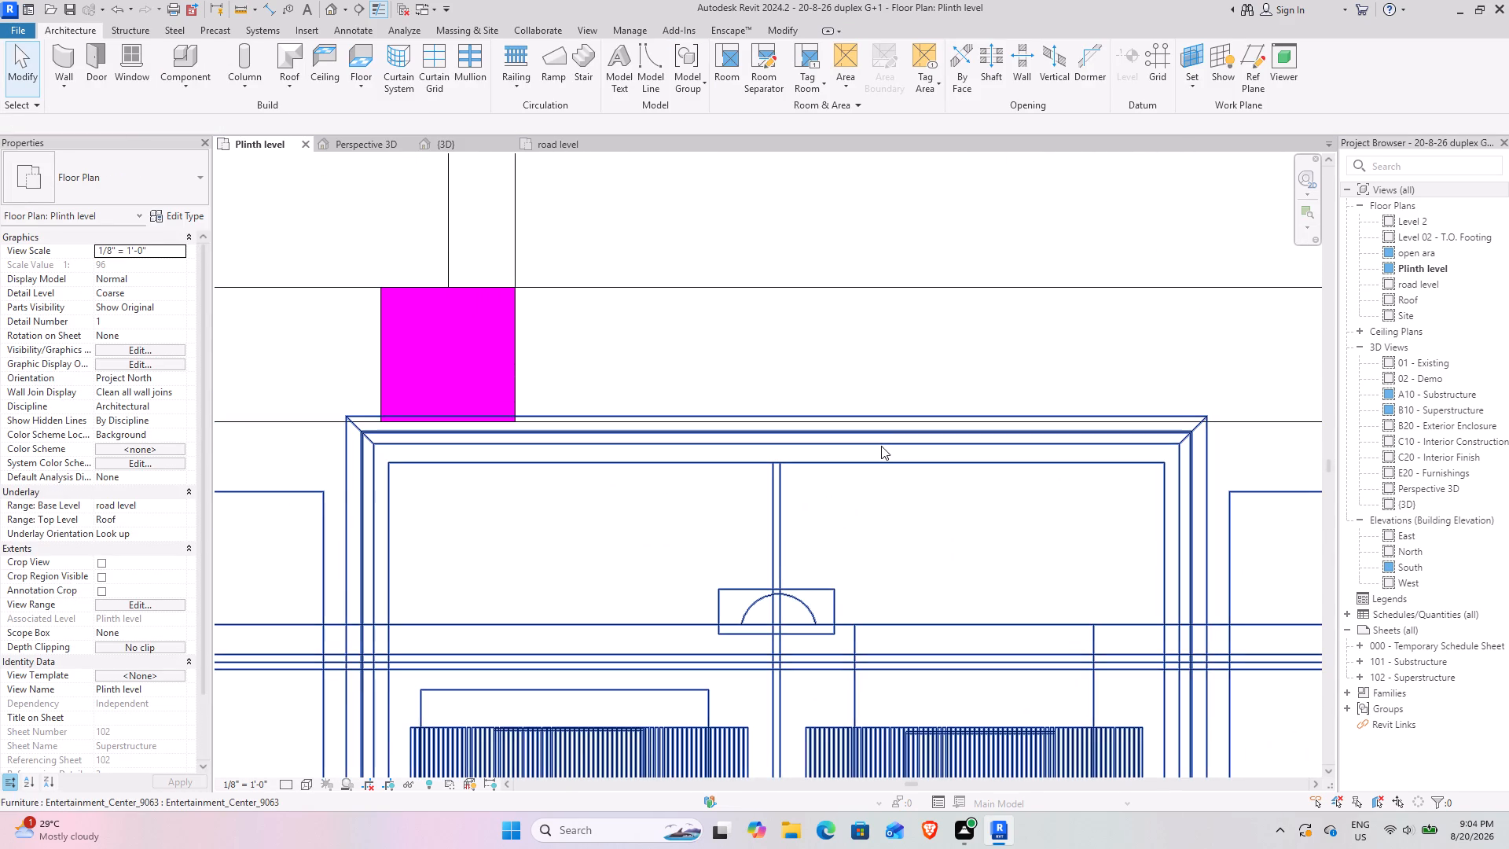
{"action": "key", "text": "Down"}
{"action": "key", "text": "Down"}
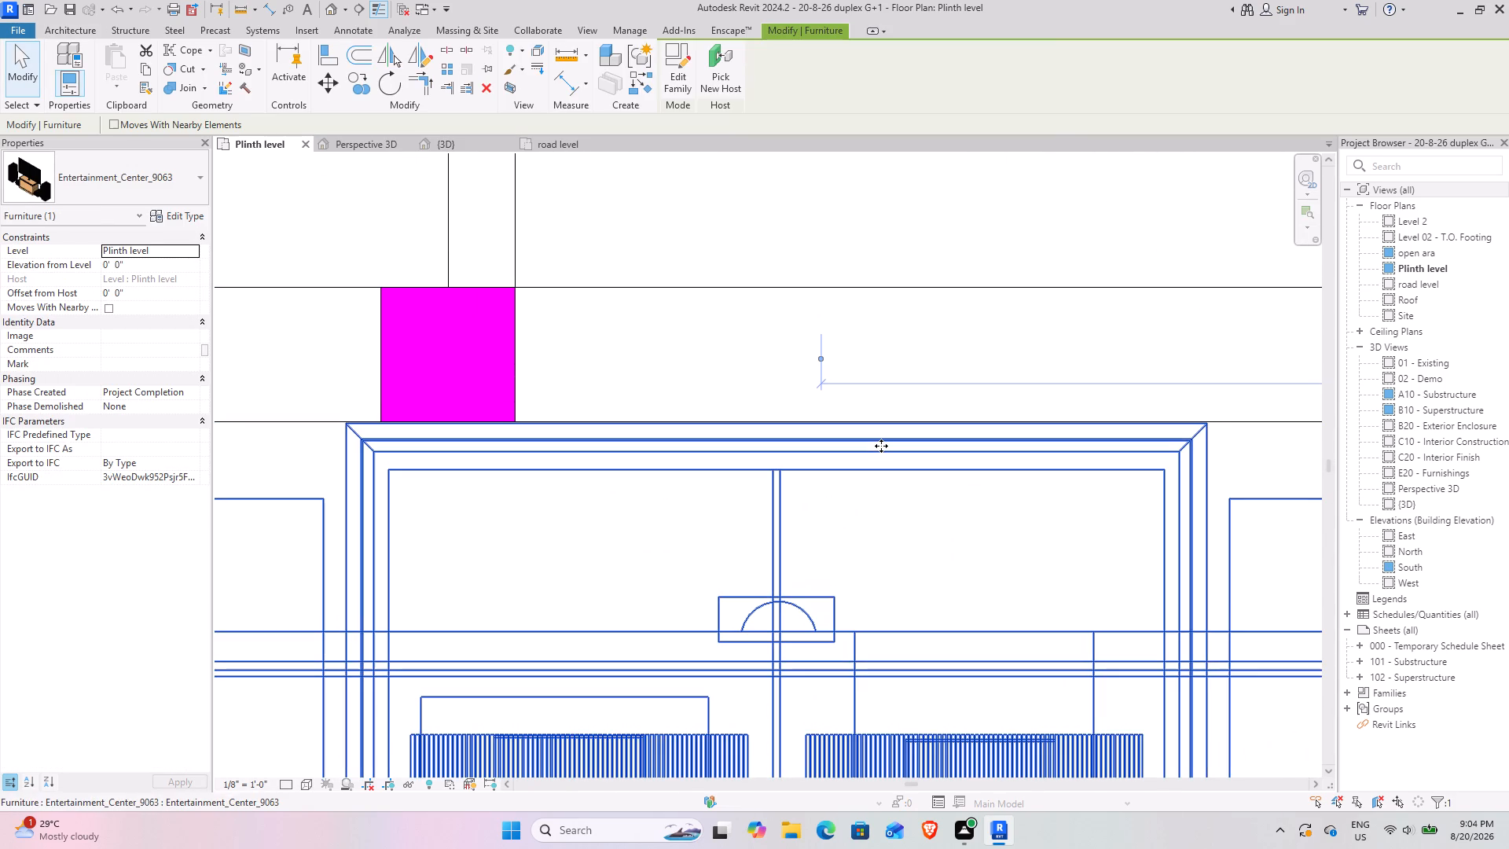
{"action": "key", "text": "Down"}
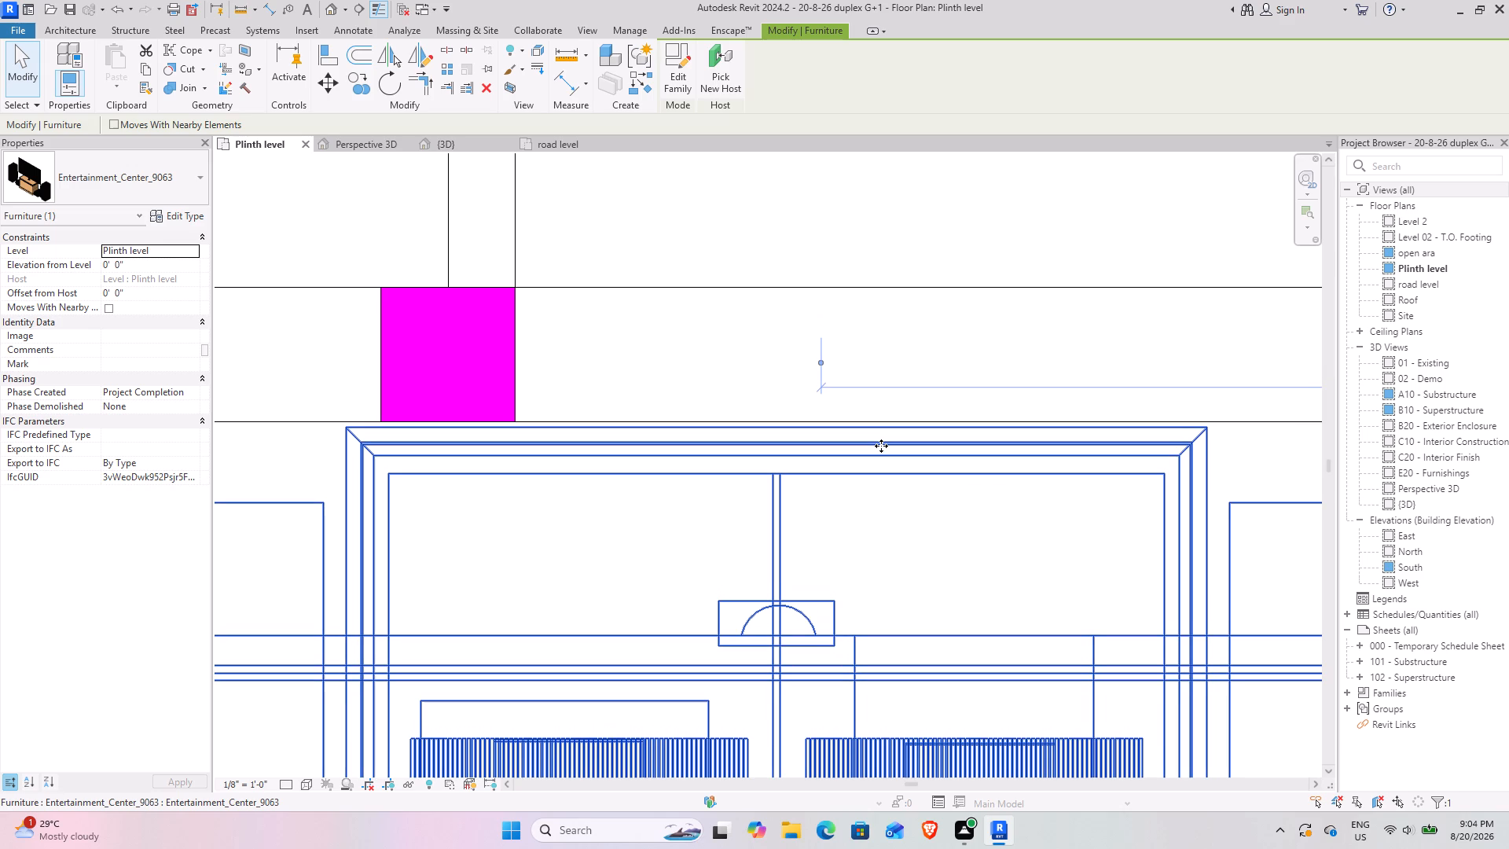
Nudge the Base Cabinet-End w Shelves away from the entertainment center wall toward the sofa, to about 3'-4" from the wall's centerline.
{"action": "key", "text": "grave"}
{"action": "key", "text": "Escape"}
{"action": "key", "text": "Escape"}
{"action": "key", "text": "Escape"}
{"action": "key", "text": "Escape"}
{"action": "key", "text": "Escape"}
{"action": "scroll", "coordinate": [1090, 603], "scroll_direction": "down", "scroll_amount": 10}
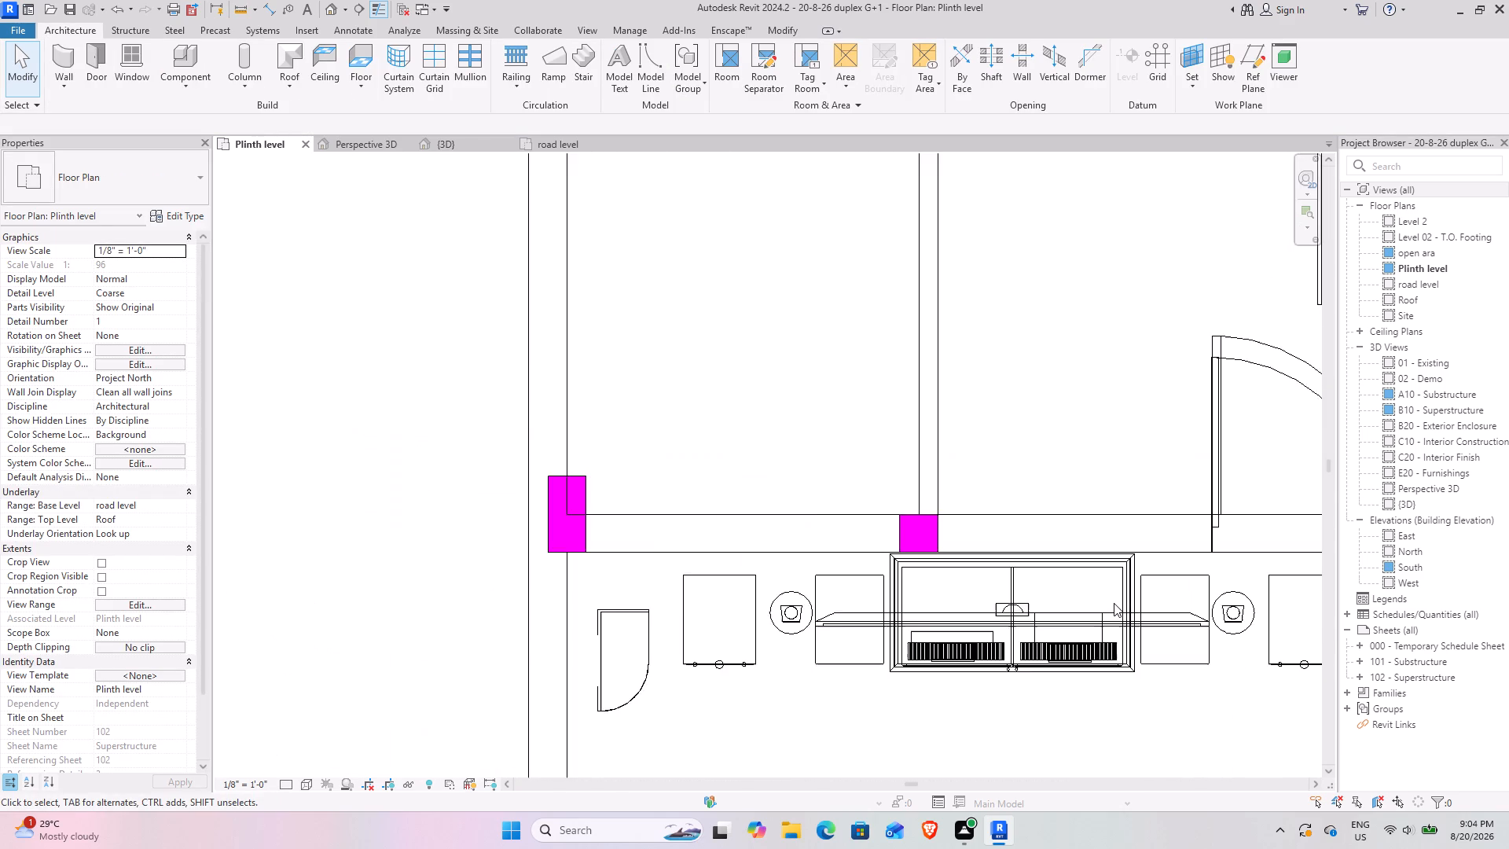
{"action": "middle_click_drag", "start_coordinate": [1114, 603], "coordinate": [1053, 345]}
{"action": "left_click", "coordinate": [602, 362]}
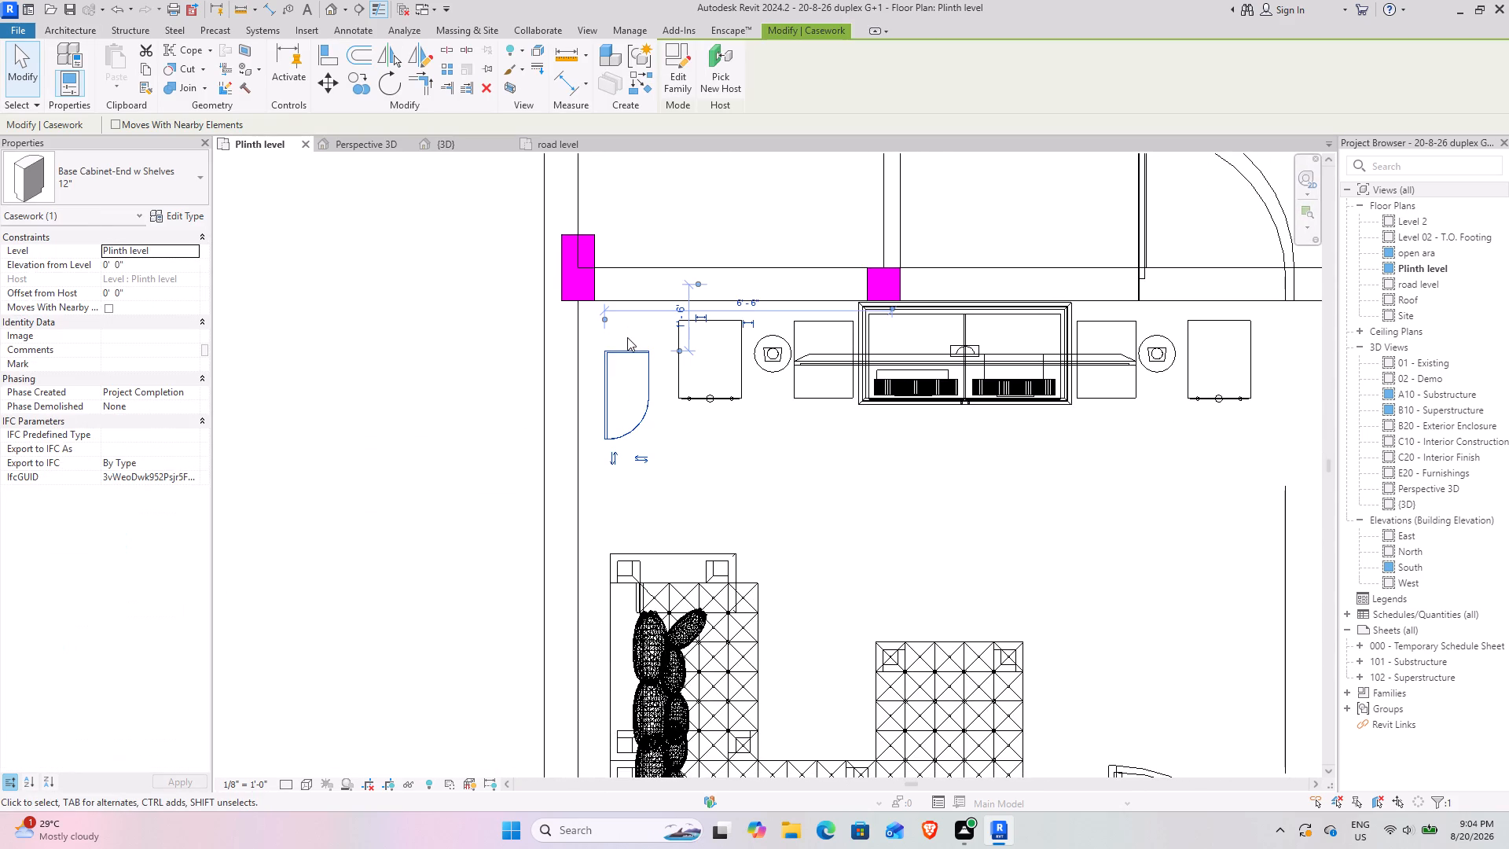
{"action": "key", "text": "Down"}
{"action": "key", "text": "Down"}
{"action": "key", "text": "Down"}
{"action": "key", "text": "Down"}
{"action": "key", "text": "Down"}
{"action": "key", "text": "Down"}
{"action": "key", "text": "Down"}
{"action": "key", "text": "Down"}
{"action": "key", "text": "Down"}
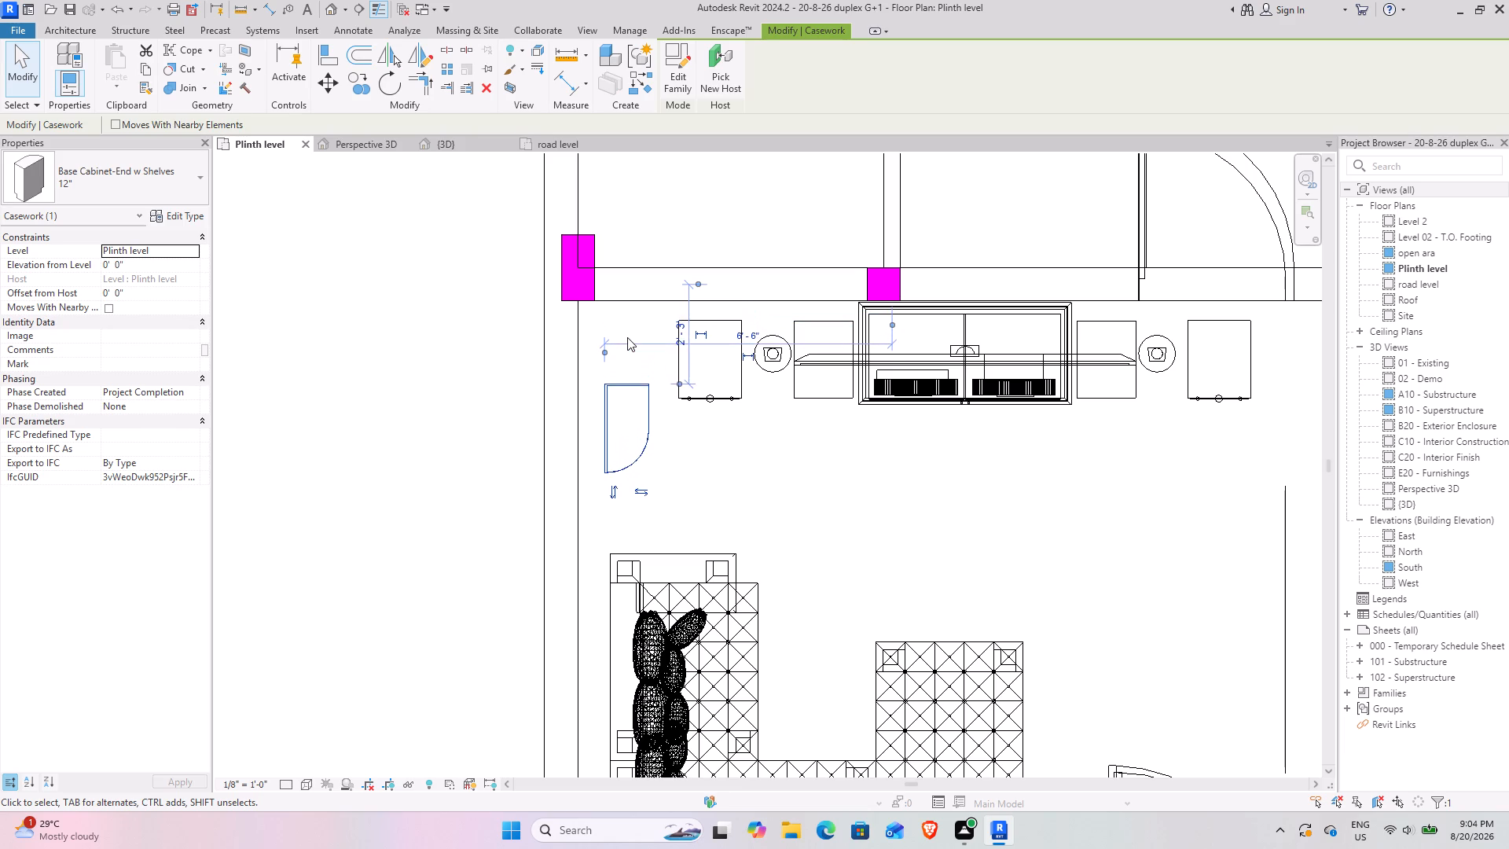
{"action": "key", "text": "Down"}
{"action": "key", "text": "Down"}
{"action": "key", "text": "Down"}
{"action": "key", "text": "Down"}
{"action": "key", "text": "Down"}
{"action": "key", "text": "Down"}
{"action": "key", "text": "Down"}
{"action": "key", "text": "Down"}
{"action": "key", "text": "Down"}
{"action": "key", "text": "Down"}
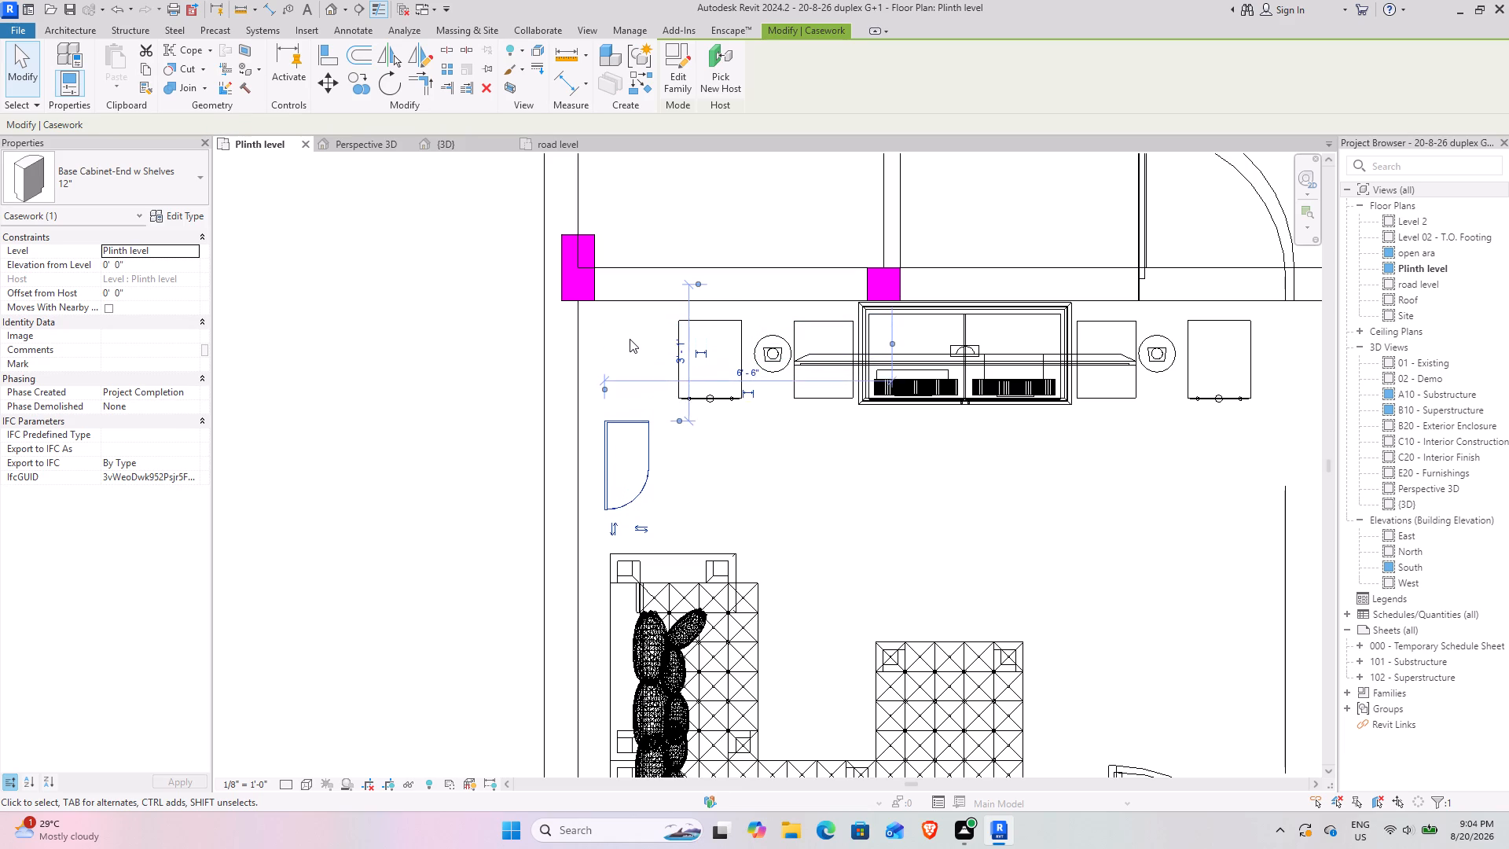
{"action": "key", "text": "Down"}
{"action": "key", "text": "Down"}
{"action": "key", "text": "Down"}
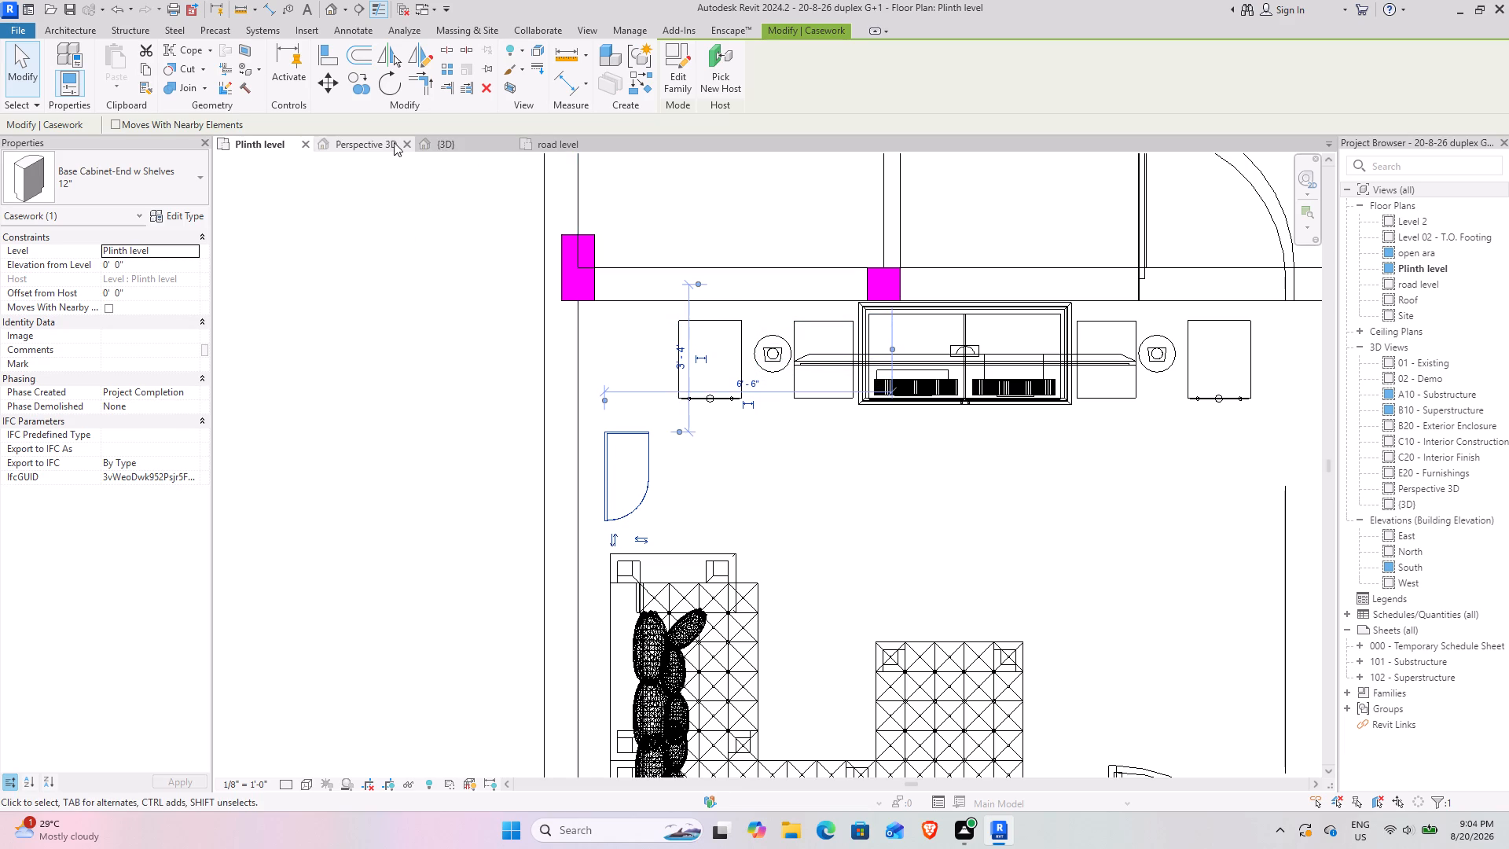
Examine the sofa, shelf cabinet and entertainment center arrangement in the Perspective 3D view from several angles.
{"action": "left_click", "coordinate": [391, 142]}
{"action": "scroll", "coordinate": [725, 468], "scroll_direction": "down", "scroll_amount": 1}
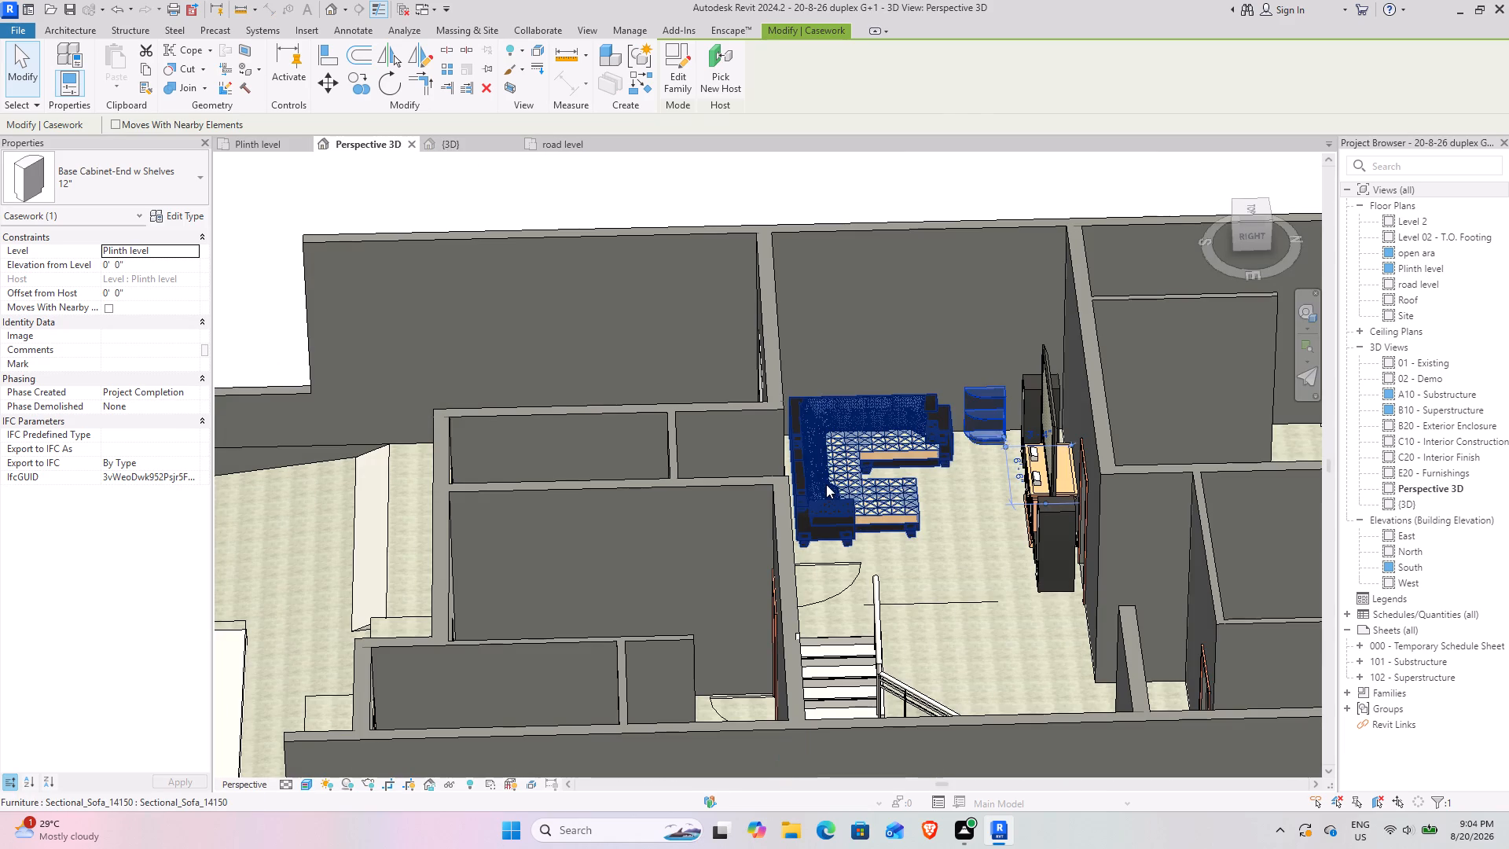
{"action": "key", "text": "Escape"}
{"action": "middle_click_drag", "start_coordinate": [977, 543], "coordinate": [1032, 548], "text": "shift"}
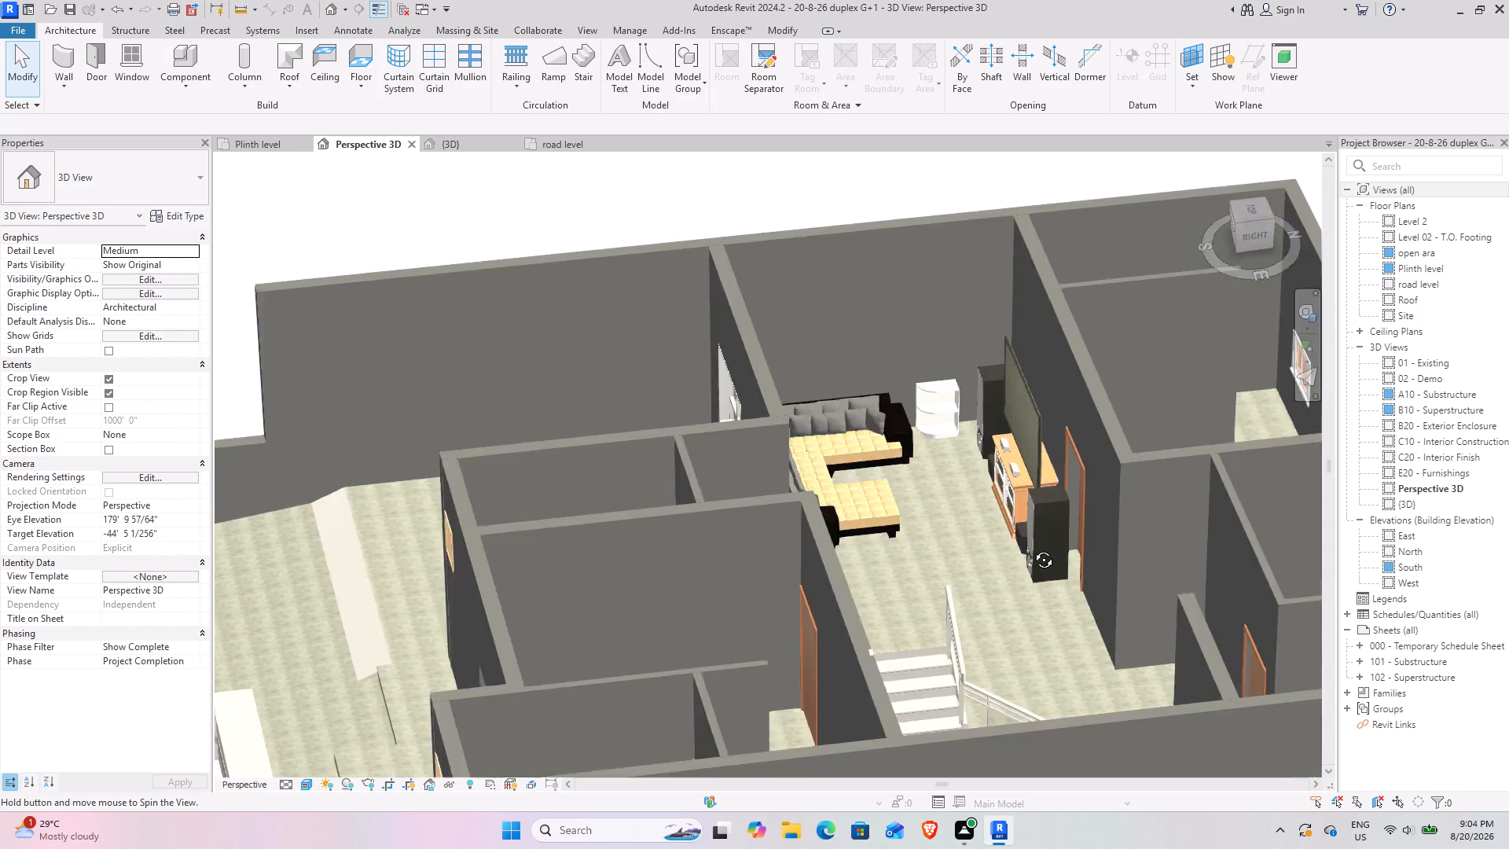
{"action": "middle_click_drag", "start_coordinate": [1032, 548], "coordinate": [1042, 503], "text": "shift"}
{"action": "scroll", "coordinate": [967, 418], "scroll_direction": "up", "scroll_amount": 9}
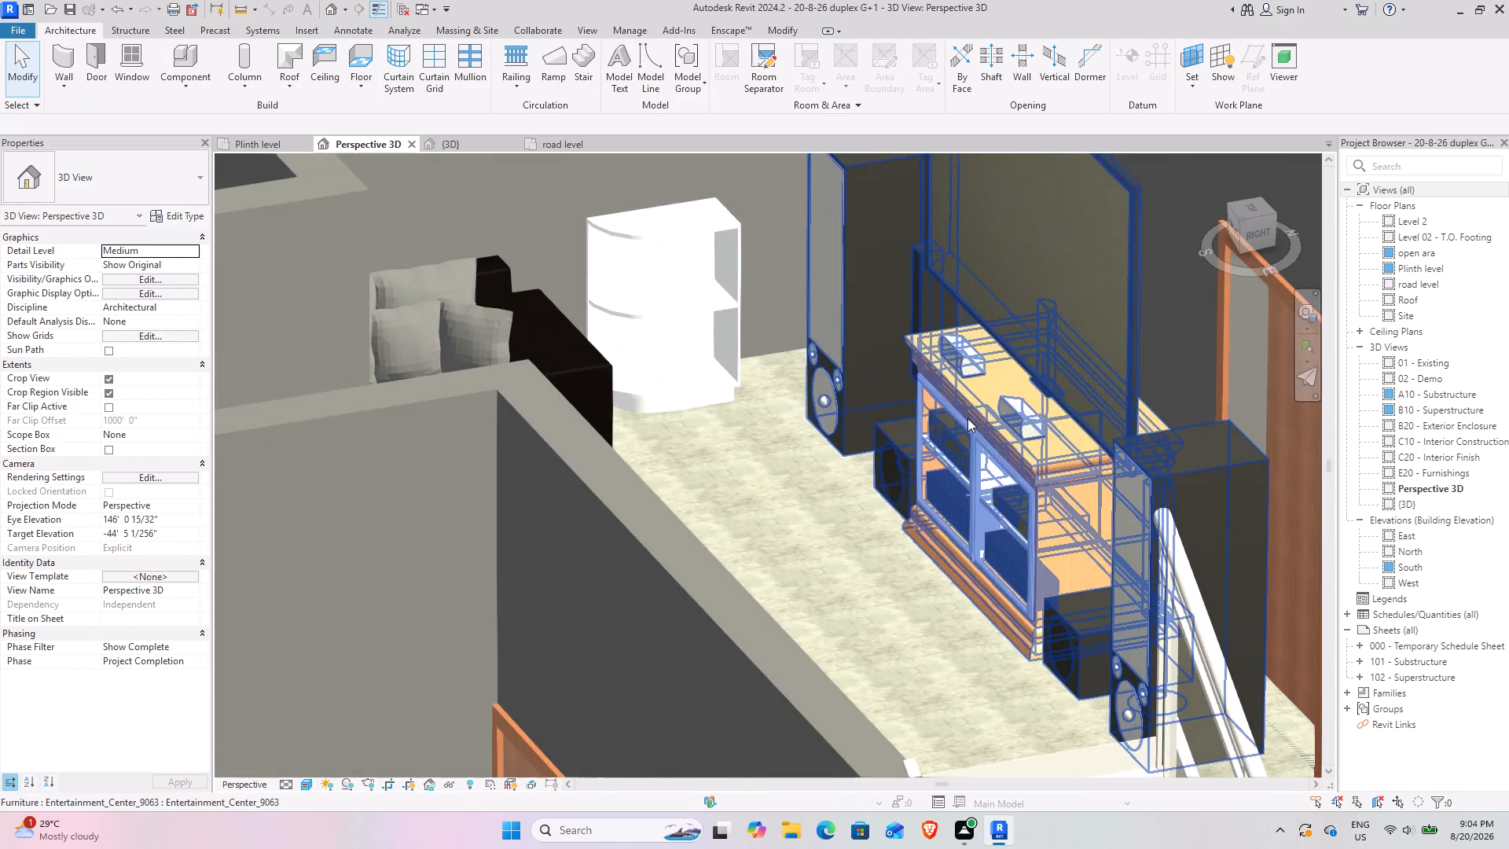
{"action": "scroll", "coordinate": [849, 553], "scroll_direction": "down", "scroll_amount": 3}
{"action": "middle_click_drag", "start_coordinate": [849, 552], "coordinate": [820, 558], "text": "shift"}
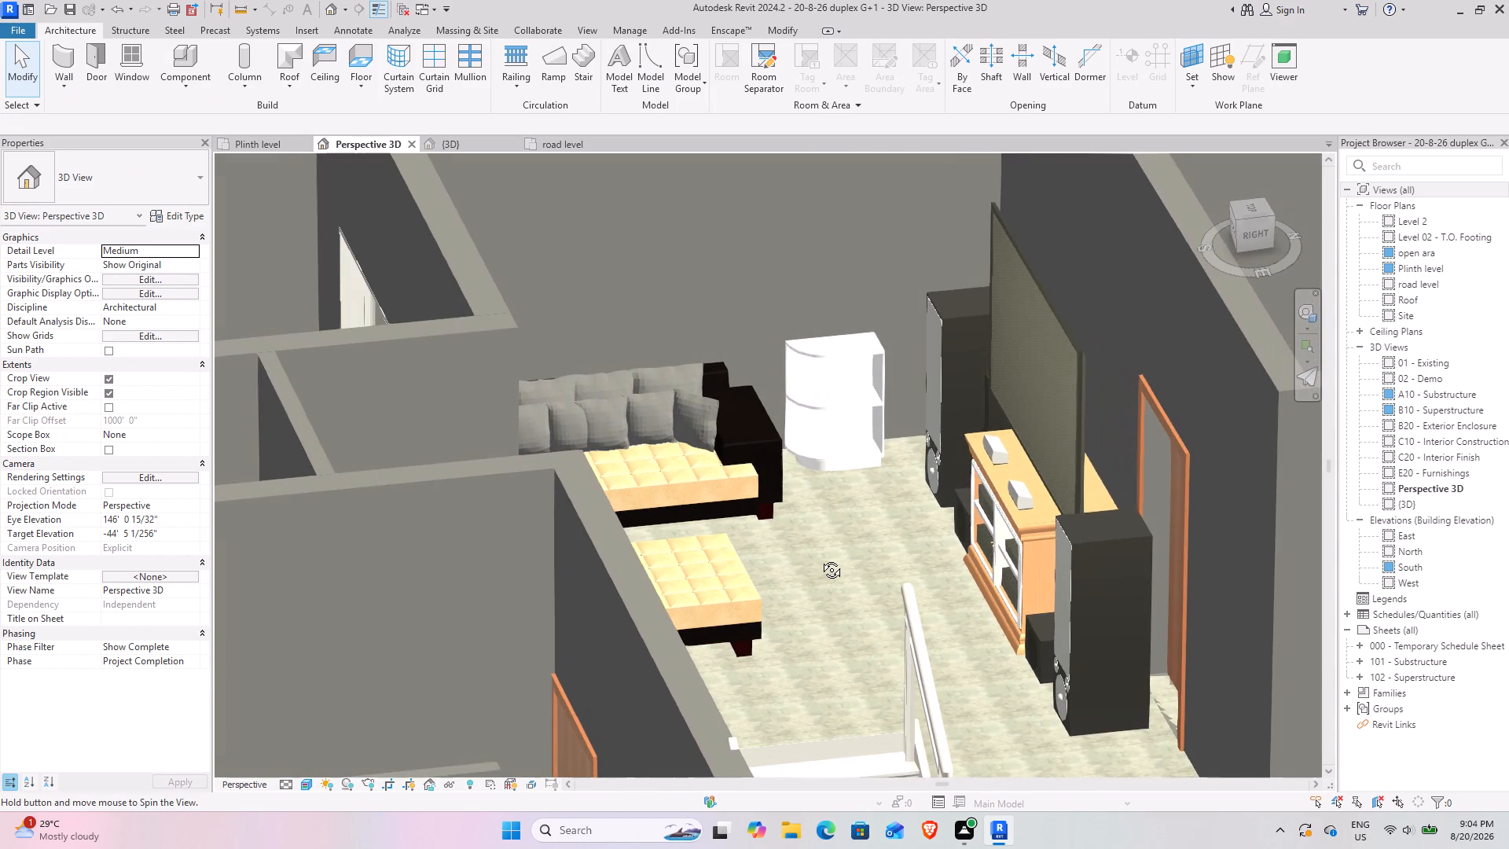
{"action": "middle_click_drag", "start_coordinate": [820, 558], "coordinate": [808, 586], "text": "shift"}
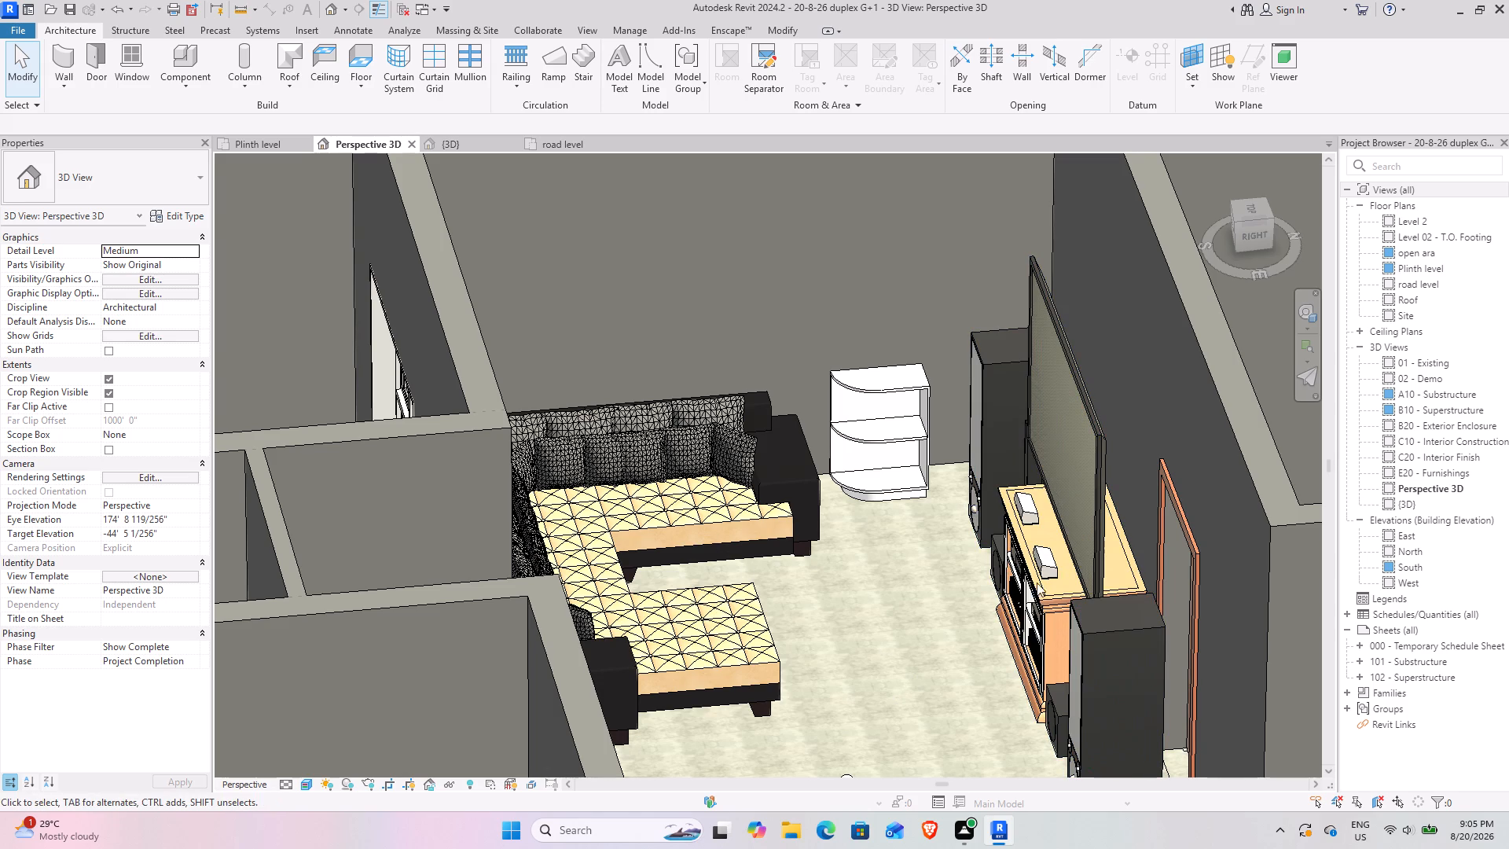
{"action": "scroll", "coordinate": [864, 585], "scroll_direction": "down", "scroll_amount": 7, "text": "shift"}
{"action": "scroll", "coordinate": [864, 585], "scroll_direction": "down", "scroll_amount": 3}
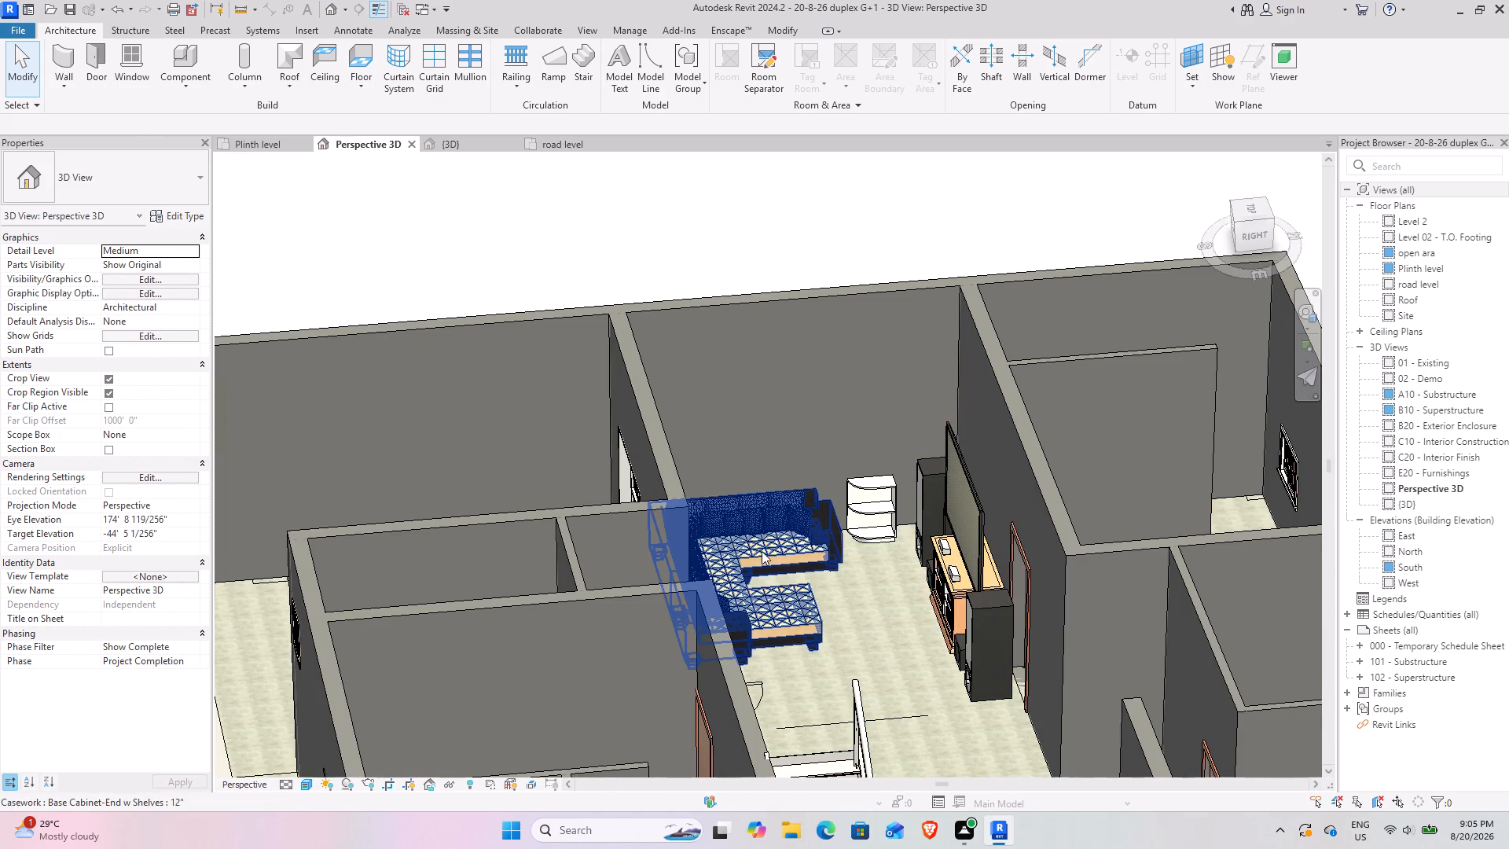
Delete the Entertainment_Center_9063 from the wall facing the sectional sofa.
{"action": "left_click", "coordinate": [961, 556]}
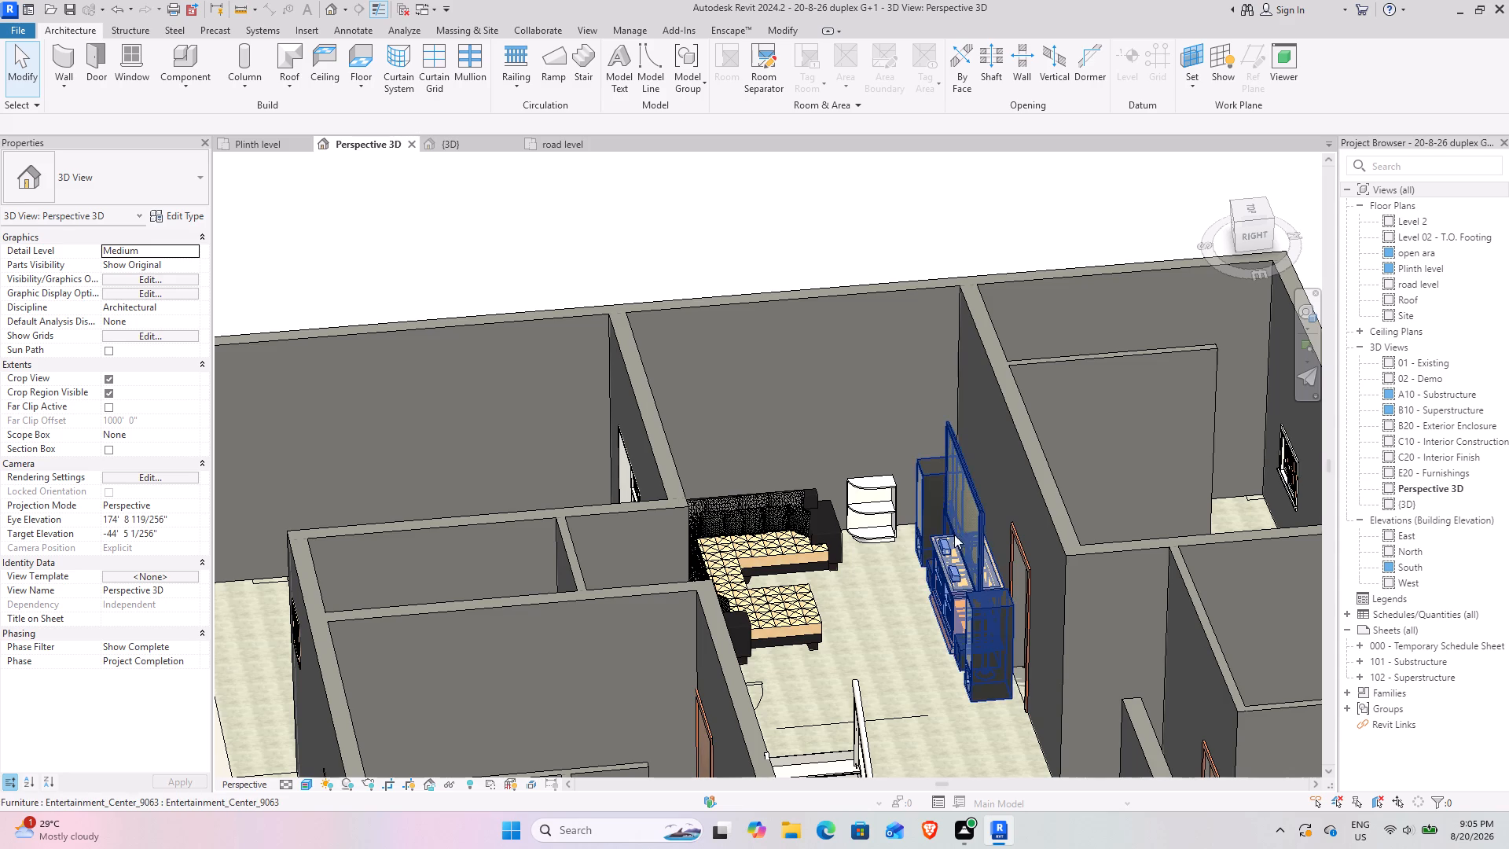
{"action": "left_click", "coordinate": [954, 493]}
{"action": "key", "text": "Delete"}
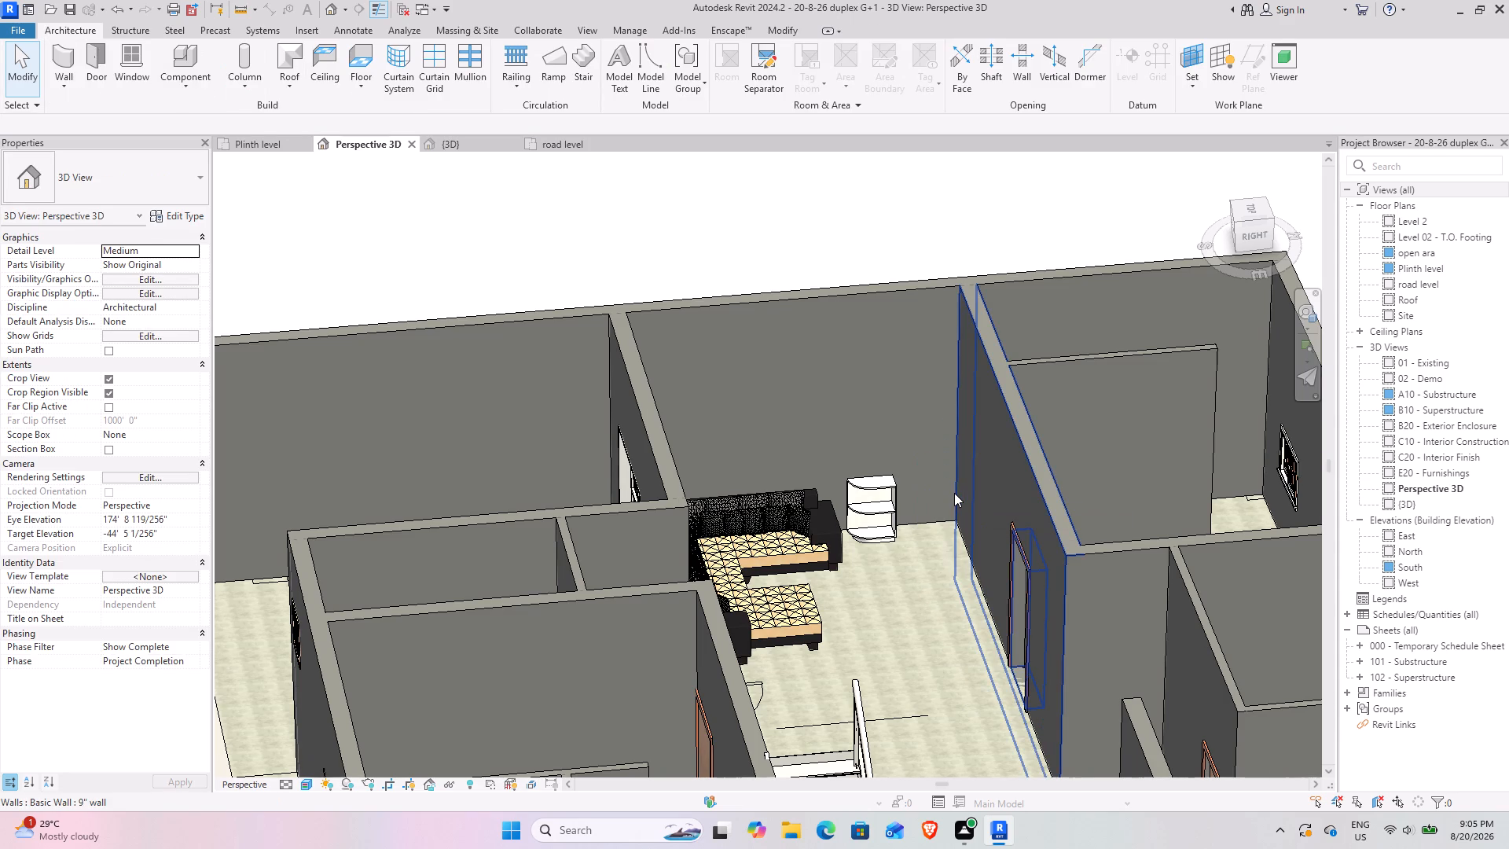
Browse the families in the TV folder and load TV_Stand_17254 as a component for placement.
{"action": "left_click", "coordinate": [178, 95]}
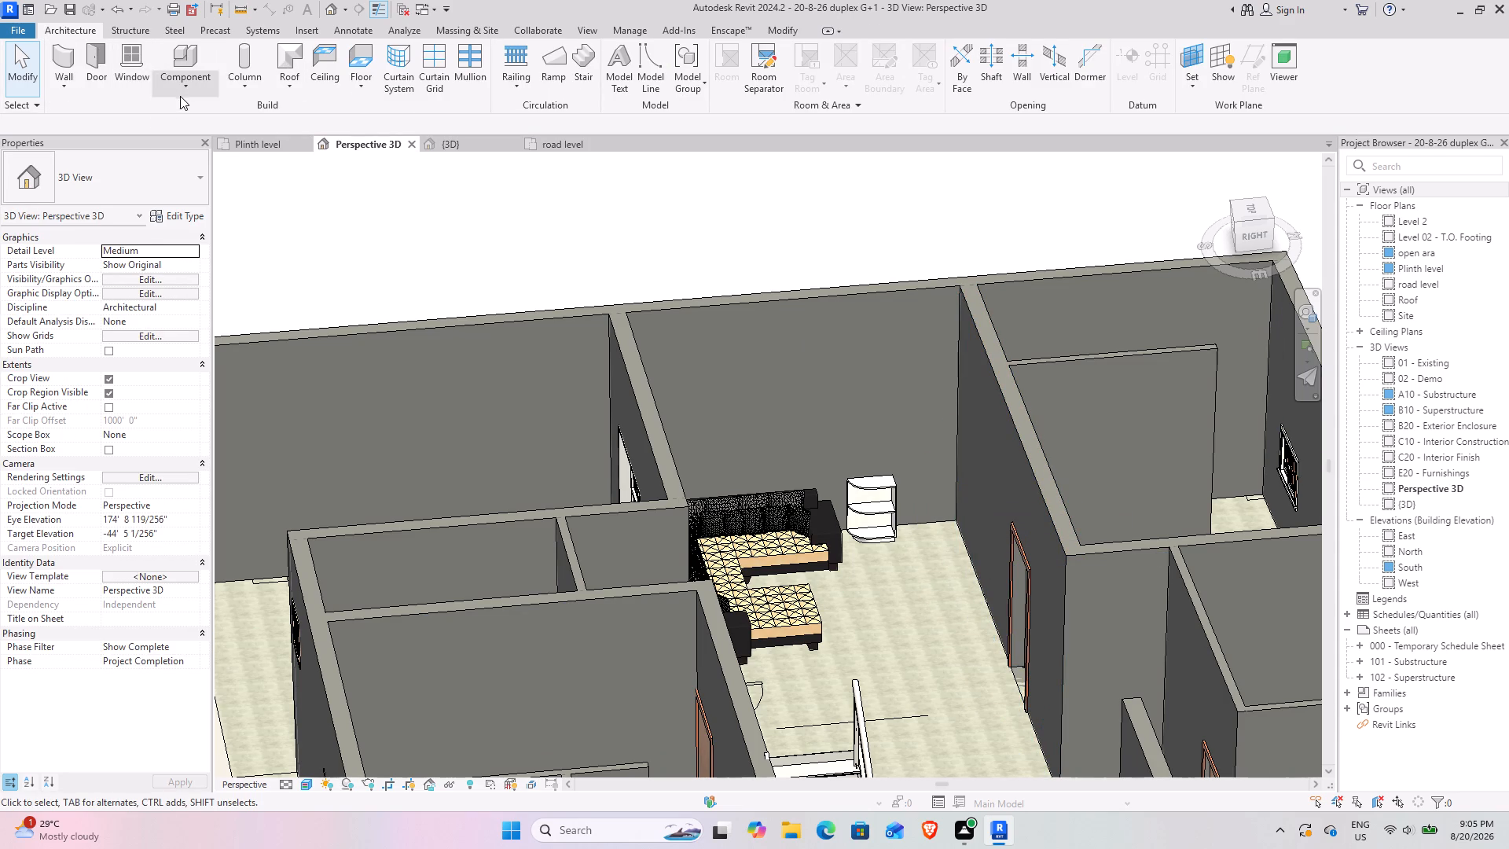
{"action": "left_click", "coordinate": [200, 122]}
{"action": "left_click", "coordinate": [676, 79]}
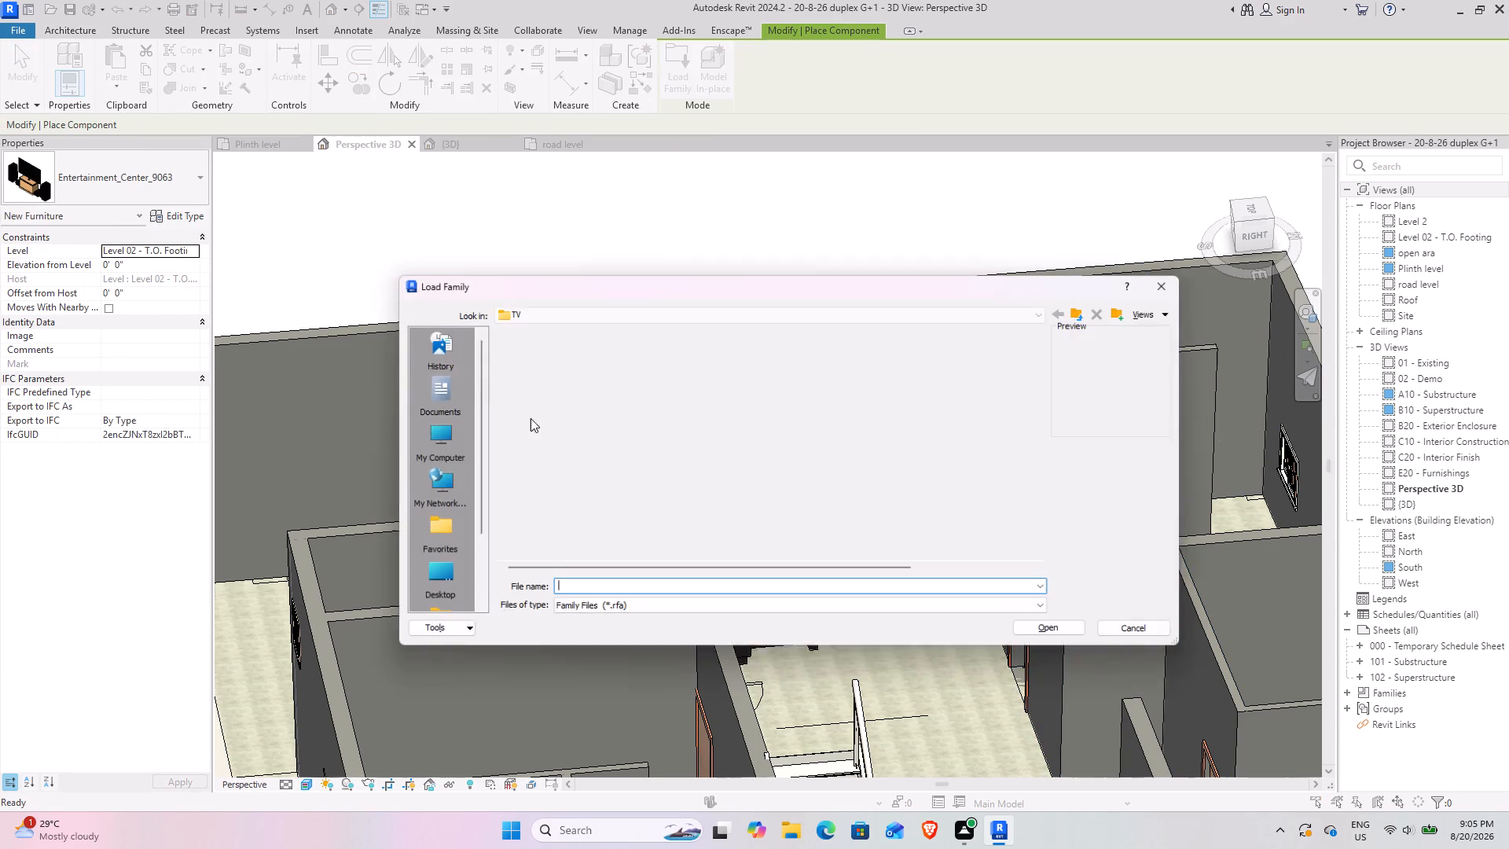
{"action": "scroll", "coordinate": [594, 397], "scroll_direction": "up", "scroll_amount": 4, "text": "ctrl"}
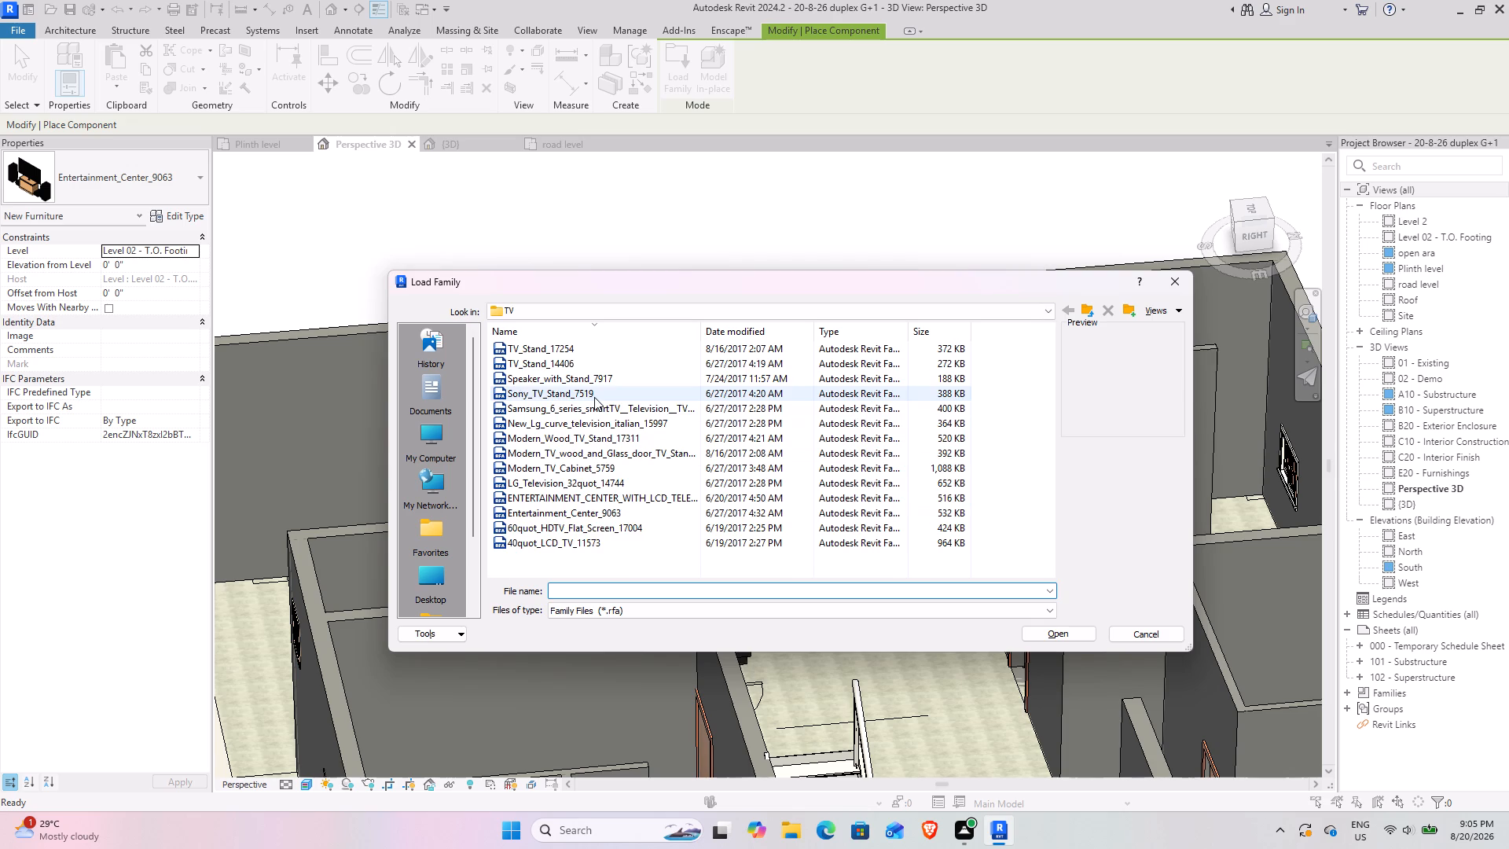
{"action": "scroll", "coordinate": [594, 397], "scroll_direction": "up", "scroll_amount": 8, "text": "ctrl"}
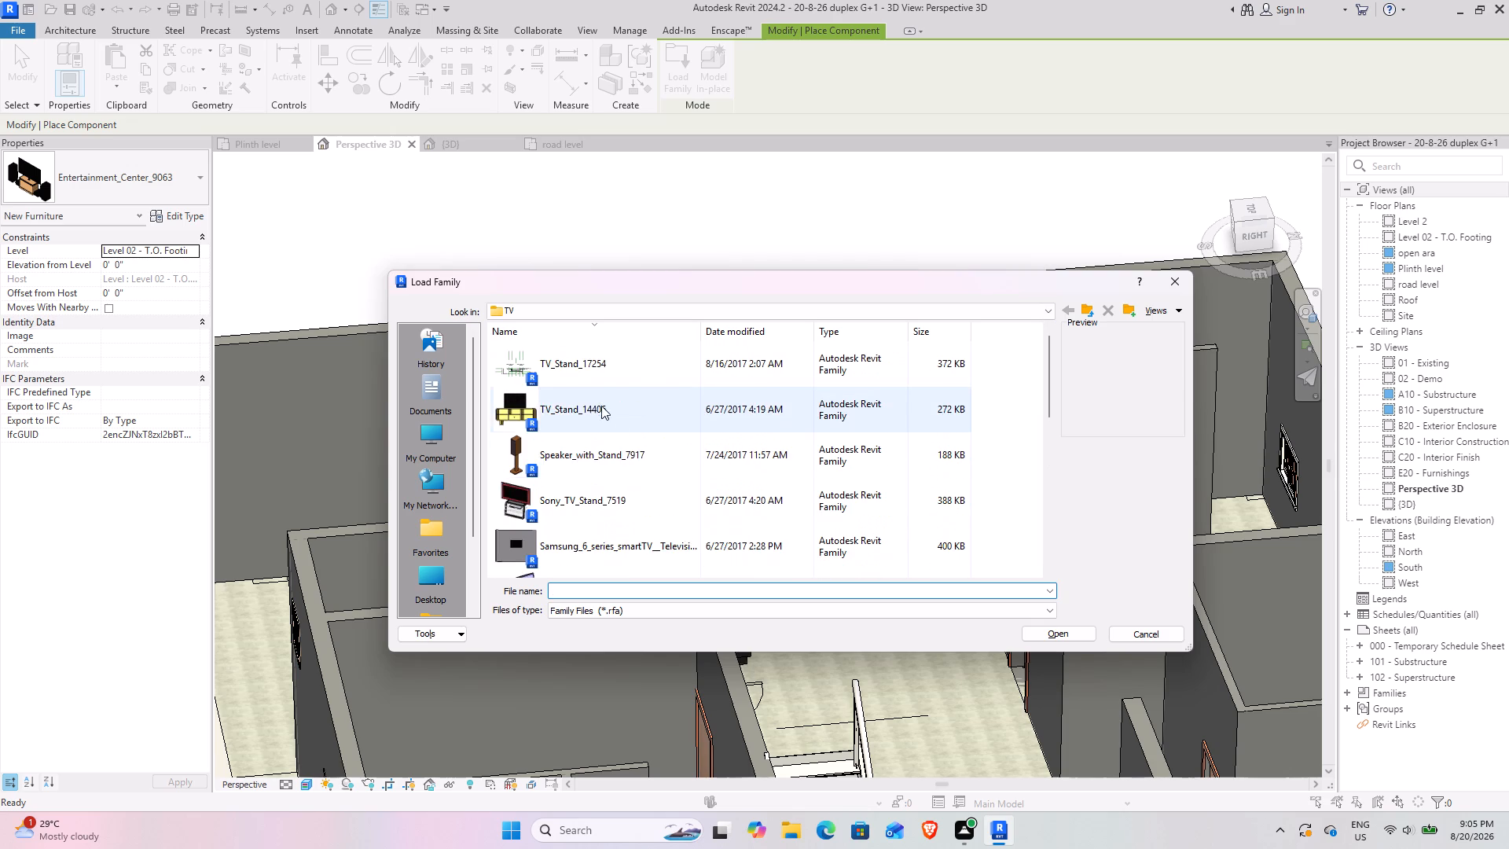
{"action": "scroll", "coordinate": [612, 421], "scroll_direction": "down", "scroll_amount": 6}
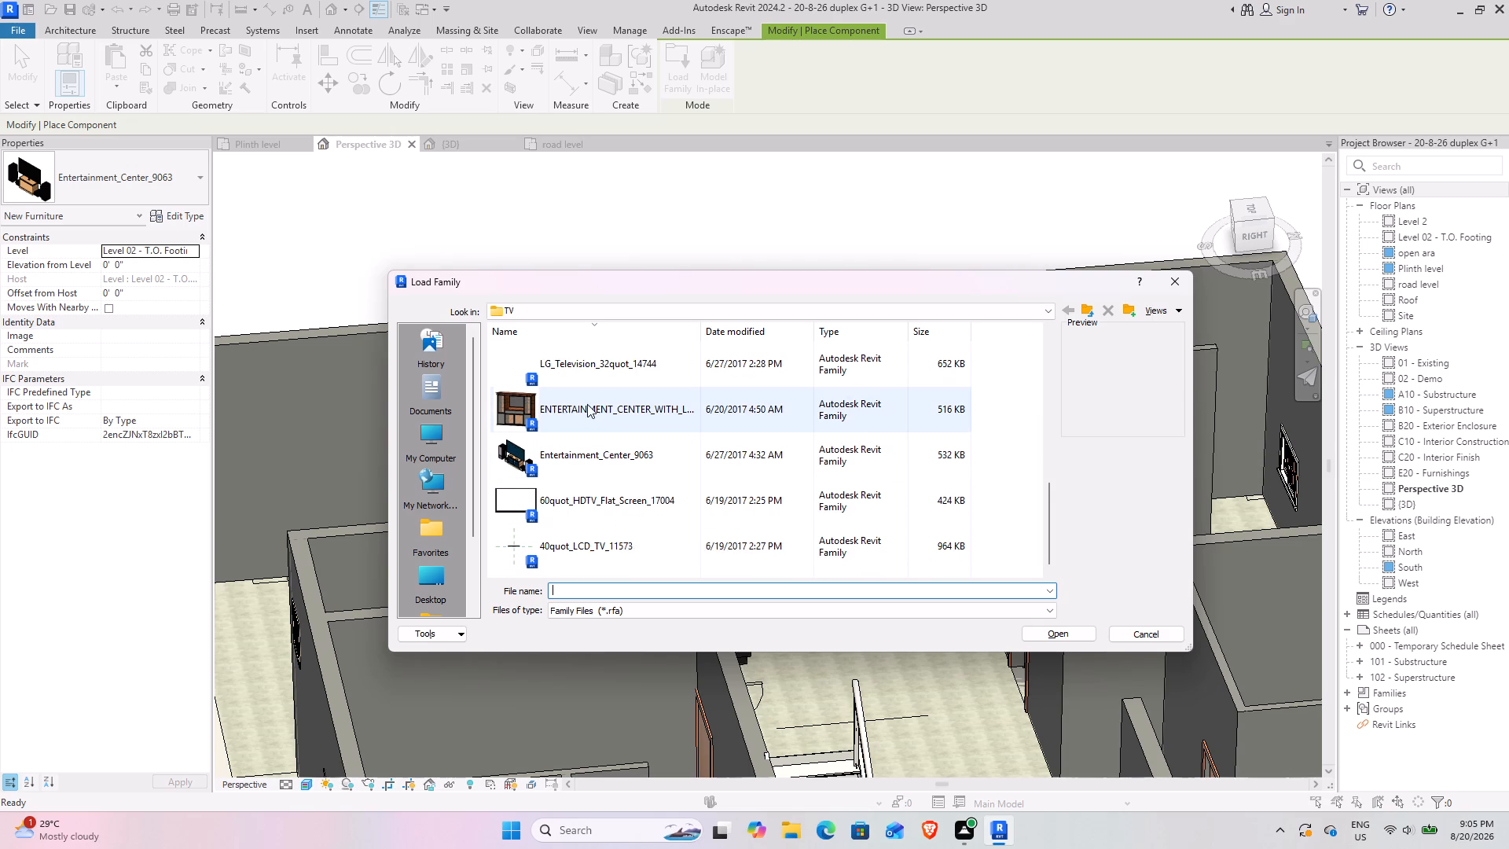
{"action": "scroll", "coordinate": [587, 404], "scroll_direction": "up", "scroll_amount": 1}
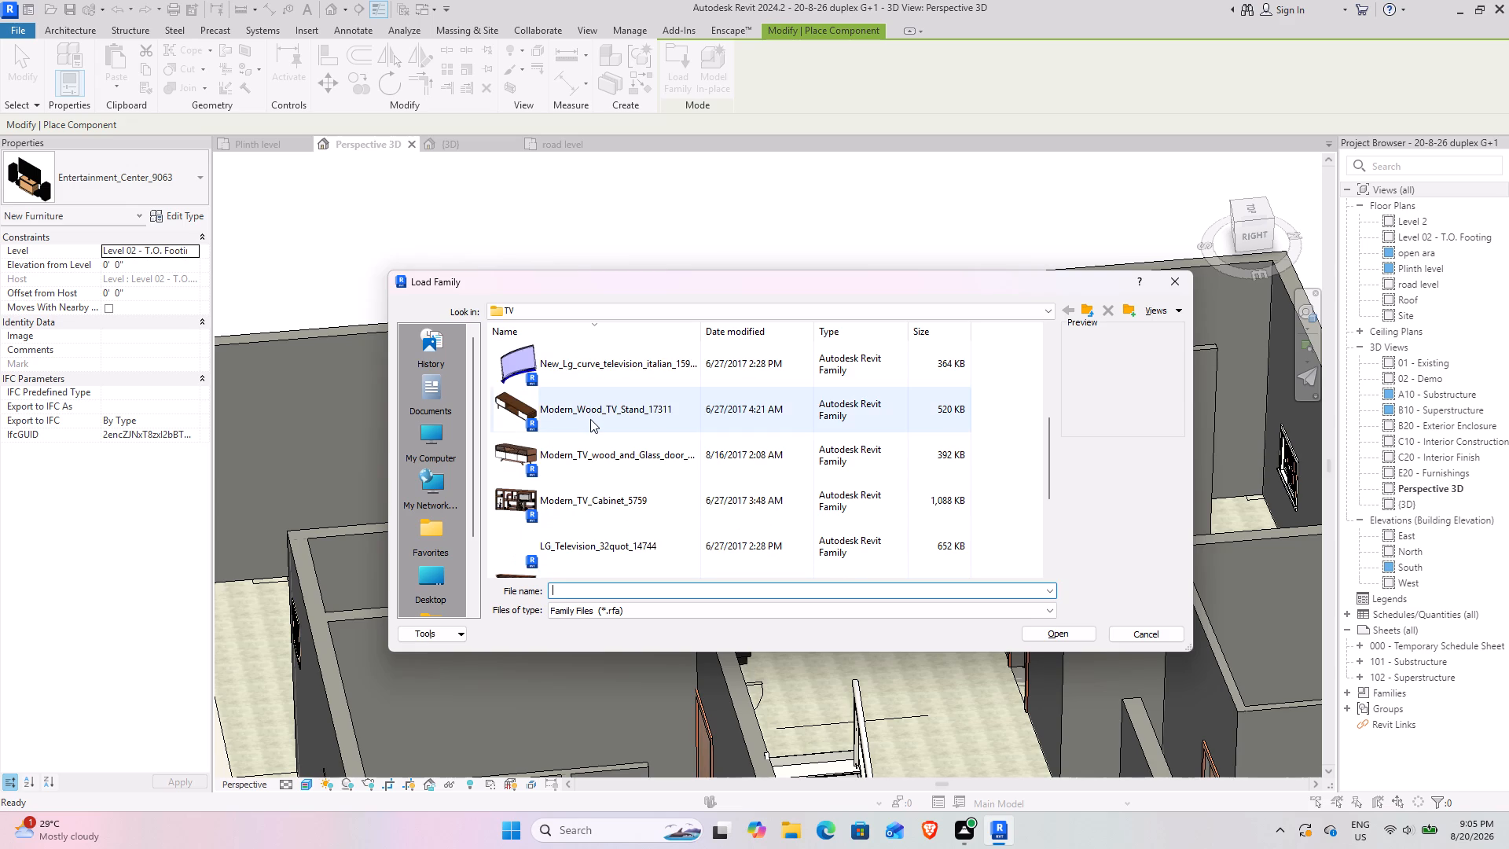
{"action": "scroll", "coordinate": [590, 420], "scroll_direction": "up", "scroll_amount": 1}
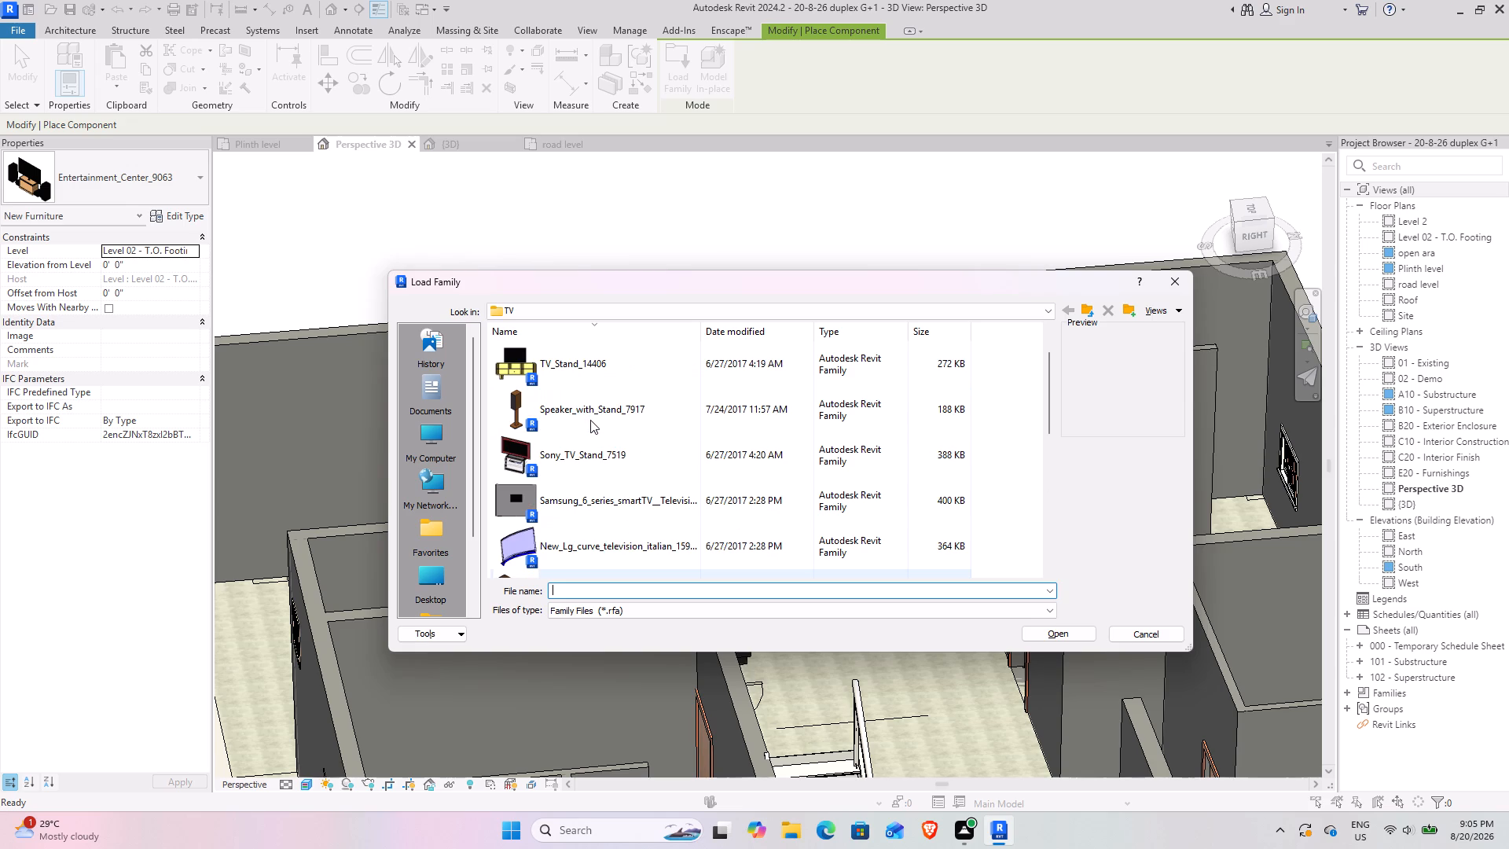
{"action": "scroll", "coordinate": [590, 420], "scroll_direction": "up", "scroll_amount": 2}
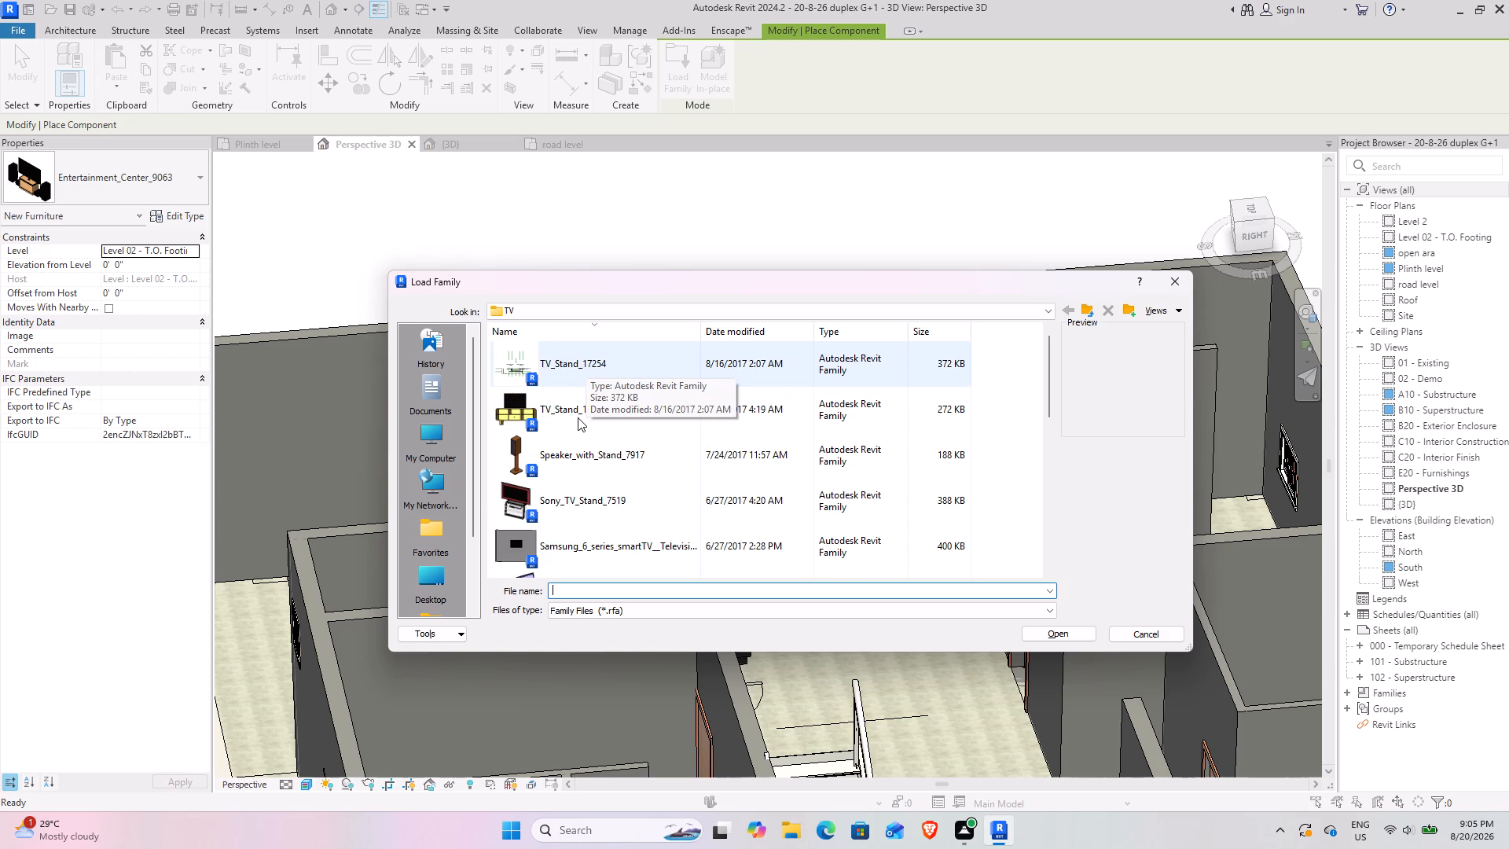
{"action": "left_click", "coordinate": [579, 370]}
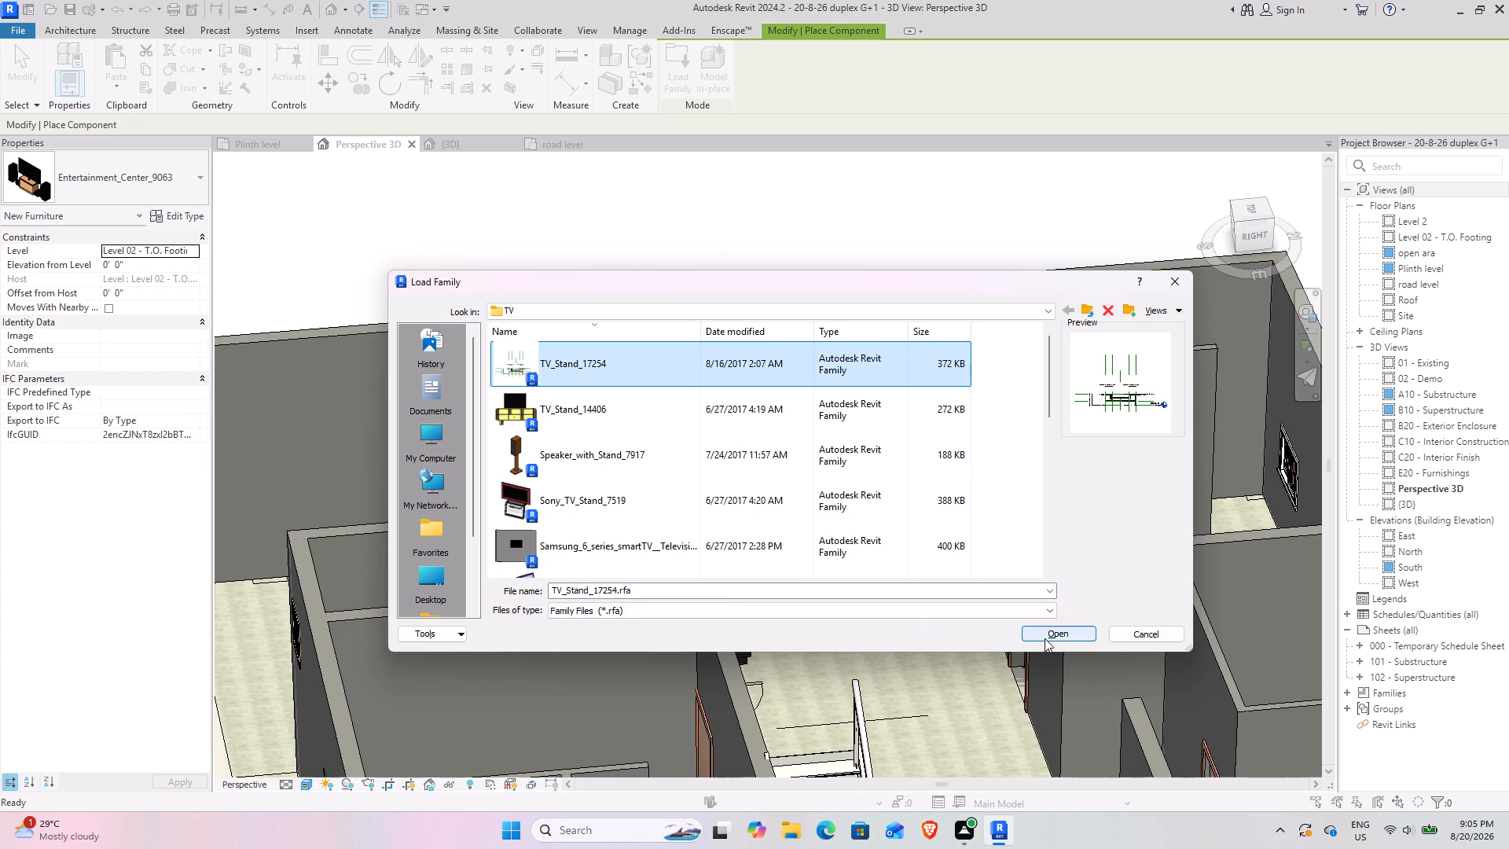
{"action": "left_click", "coordinate": [1045, 632]}
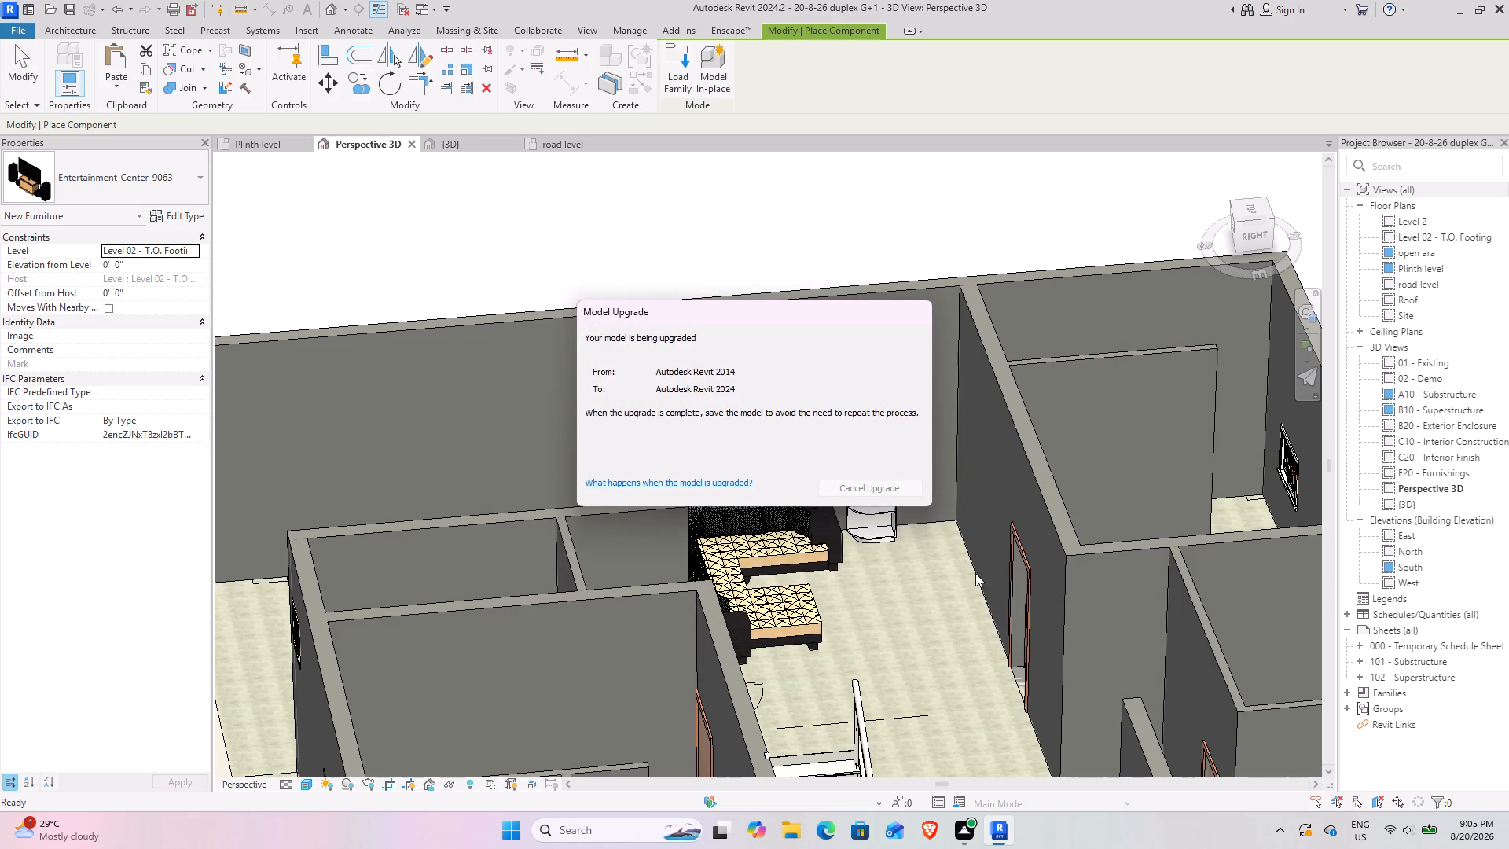
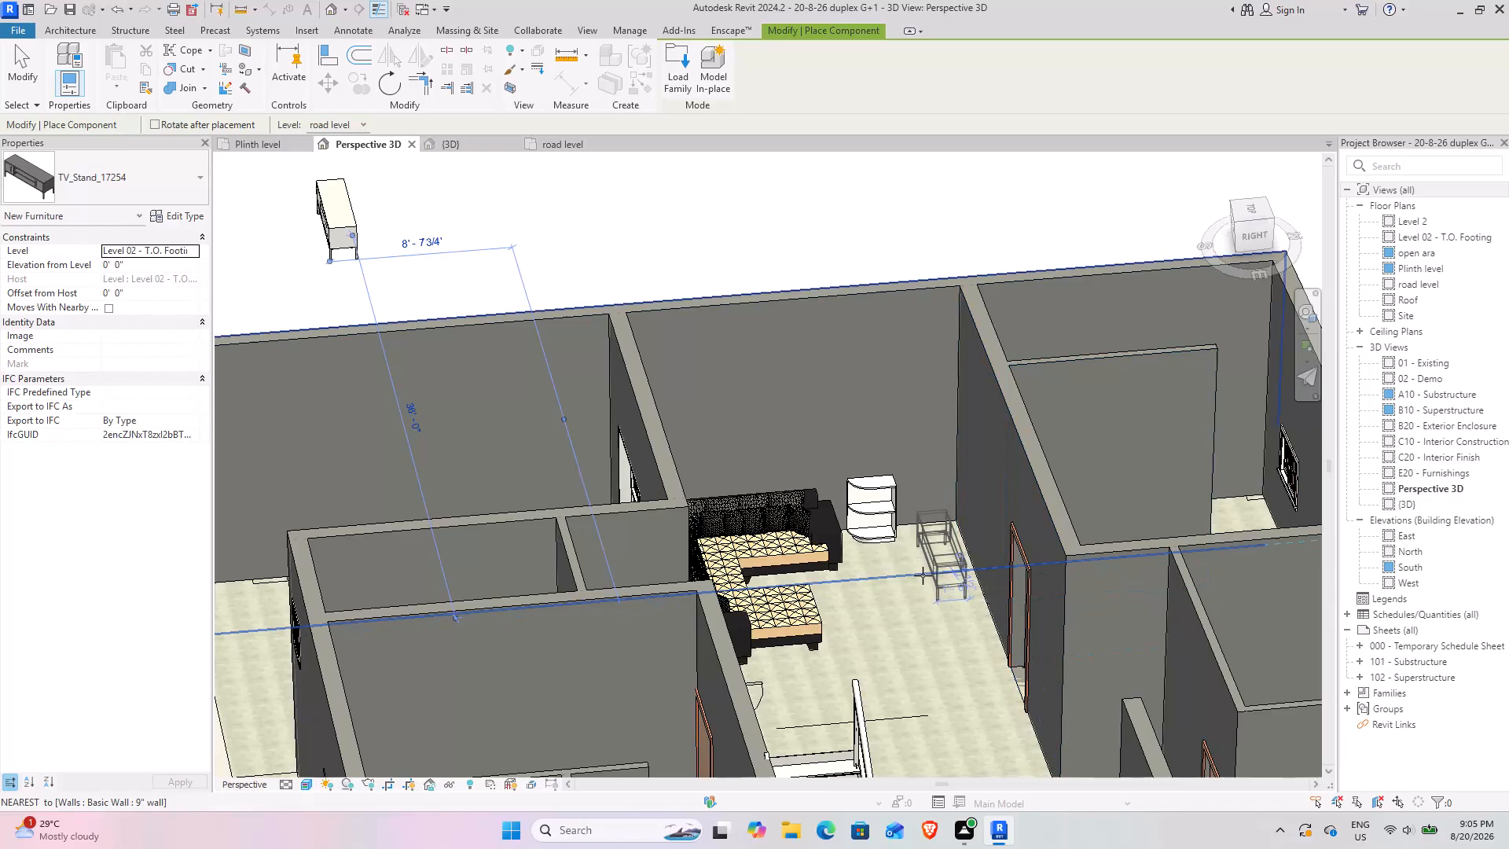
Place TV_Stand_17254 in the Plinth level plan along the wall facing the sofa, its front edge about 1'-10" from the wall's centerline.
{"action": "middle_click_drag", "start_coordinate": [923, 575], "coordinate": [1030, 611], "text": "shift"}
{"action": "scroll", "coordinate": [1030, 611], "scroll_direction": "up", "scroll_amount": 1}
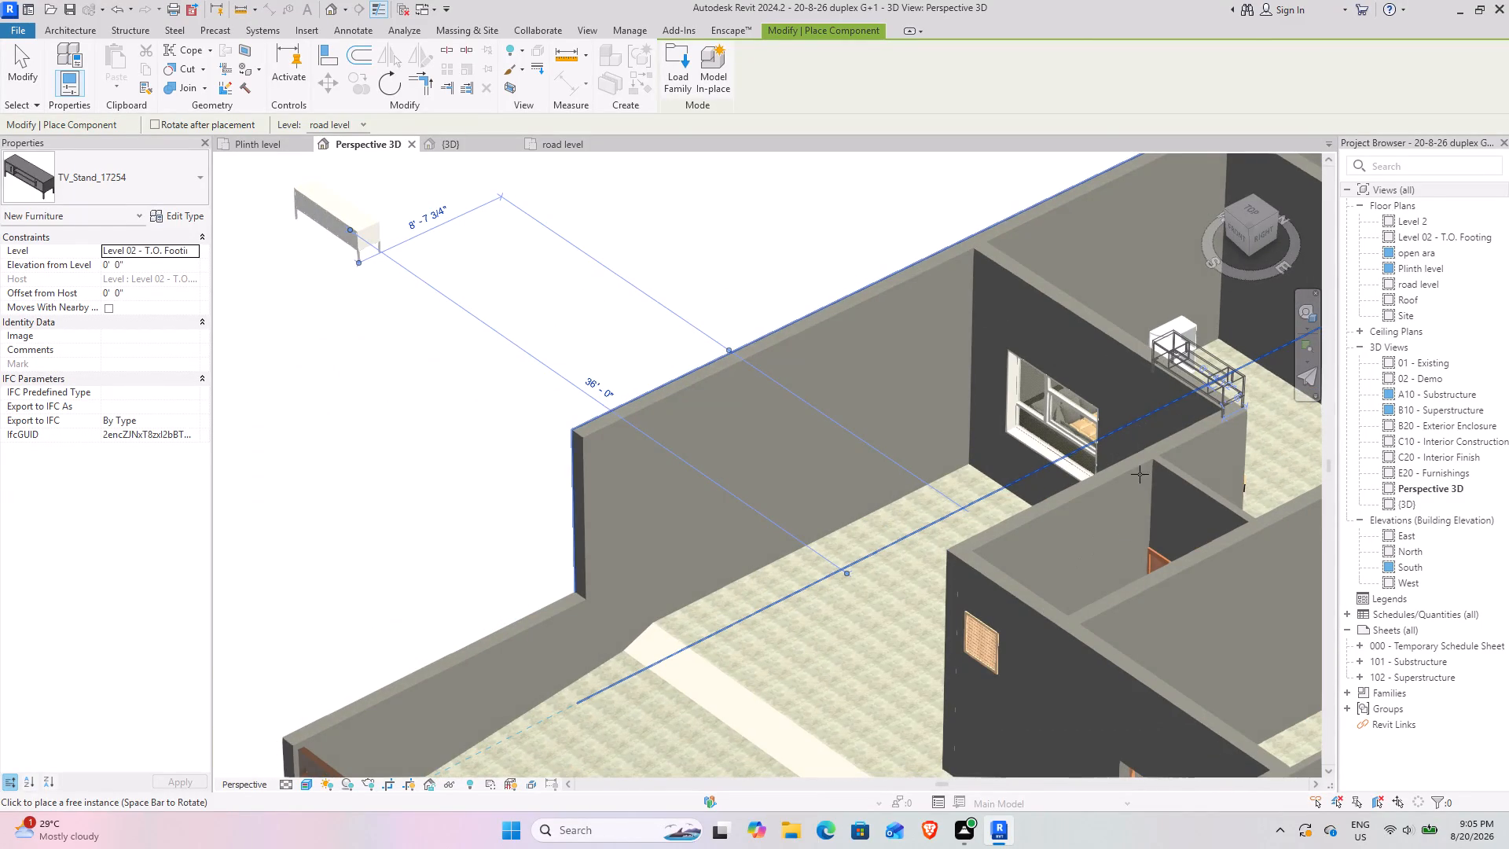
{"action": "middle_click_drag", "start_coordinate": [1157, 417], "coordinate": [326, 606]}
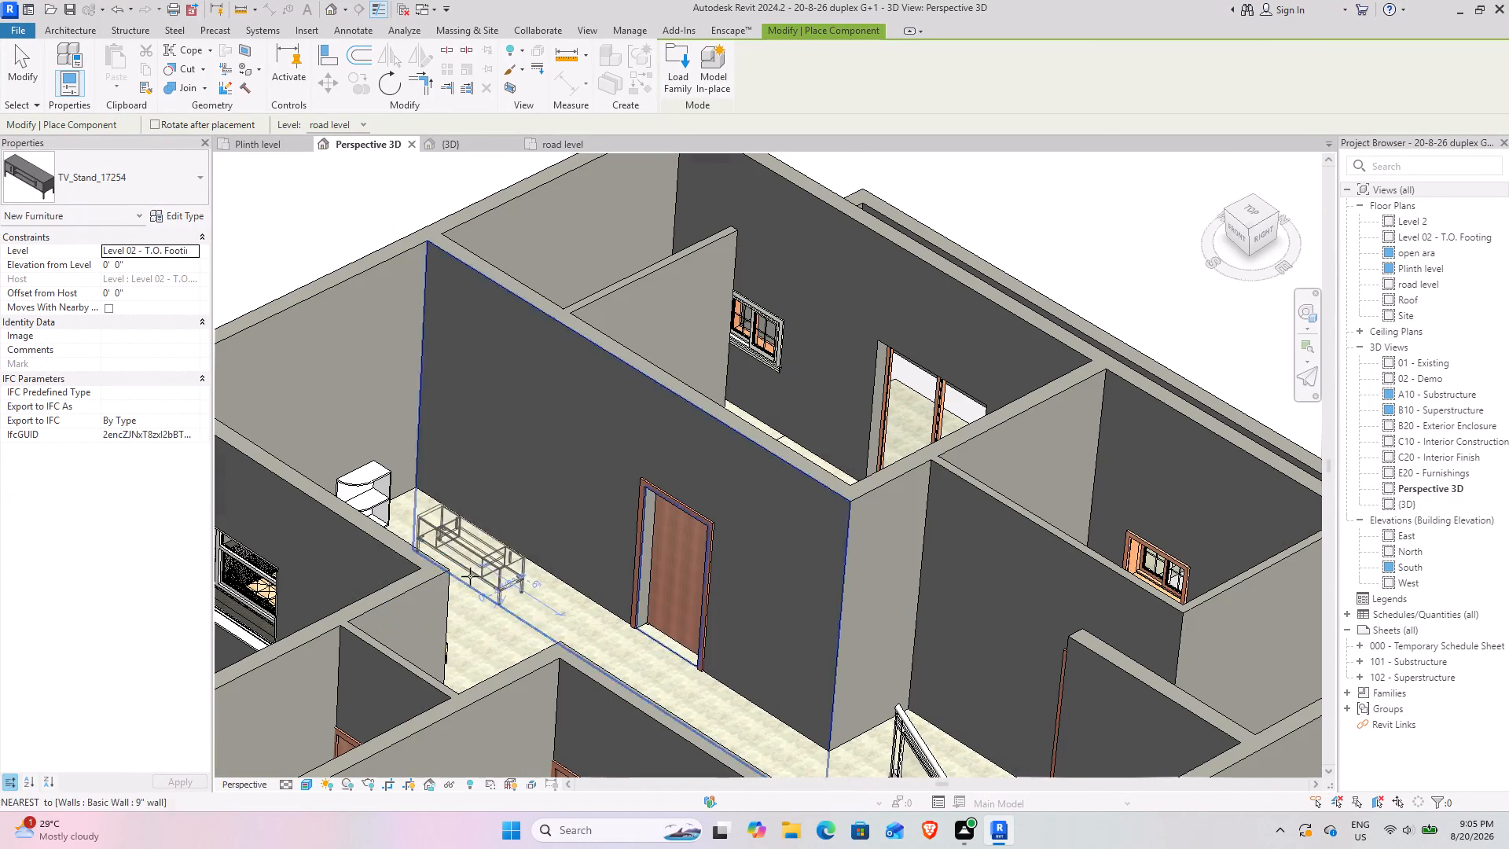
{"action": "left_click", "coordinate": [234, 149]}
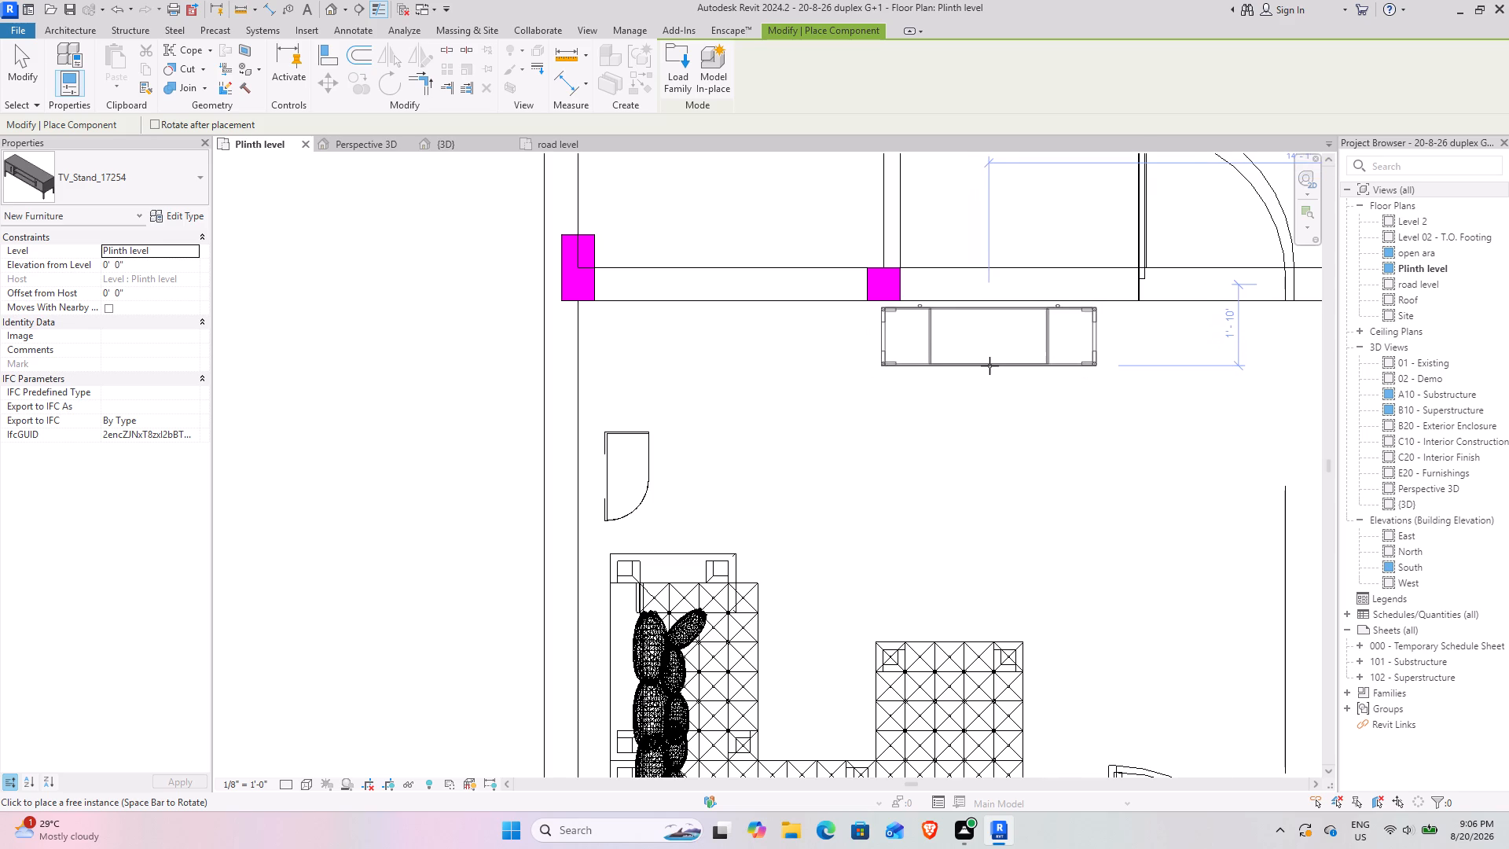
{"action": "left_click", "coordinate": [989, 366]}
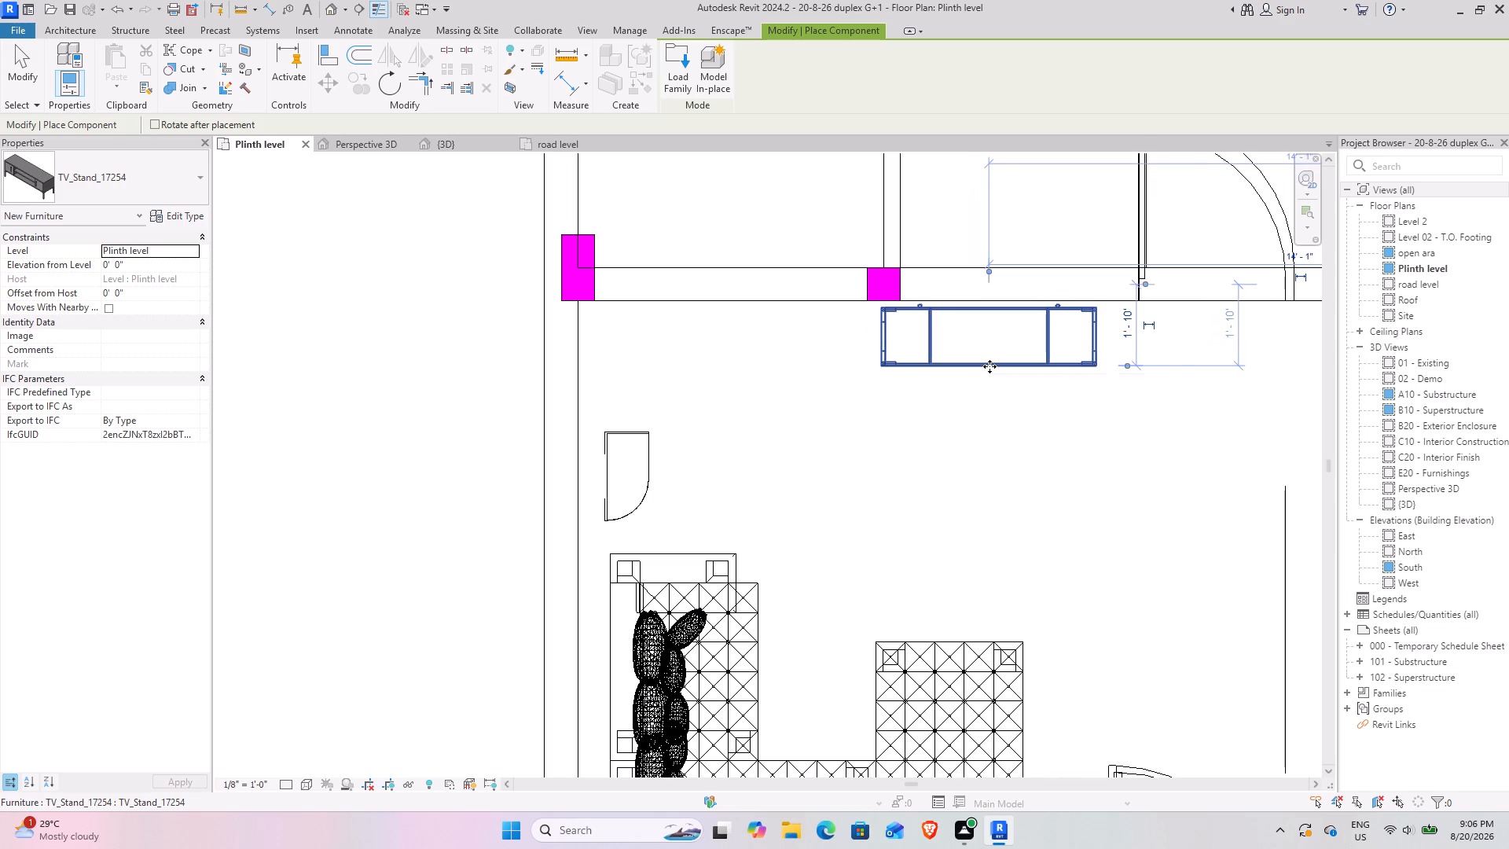
{"action": "key", "text": "Escape"}
{"action": "key", "text": "Escape"}
{"action": "key", "text": "Escape"}
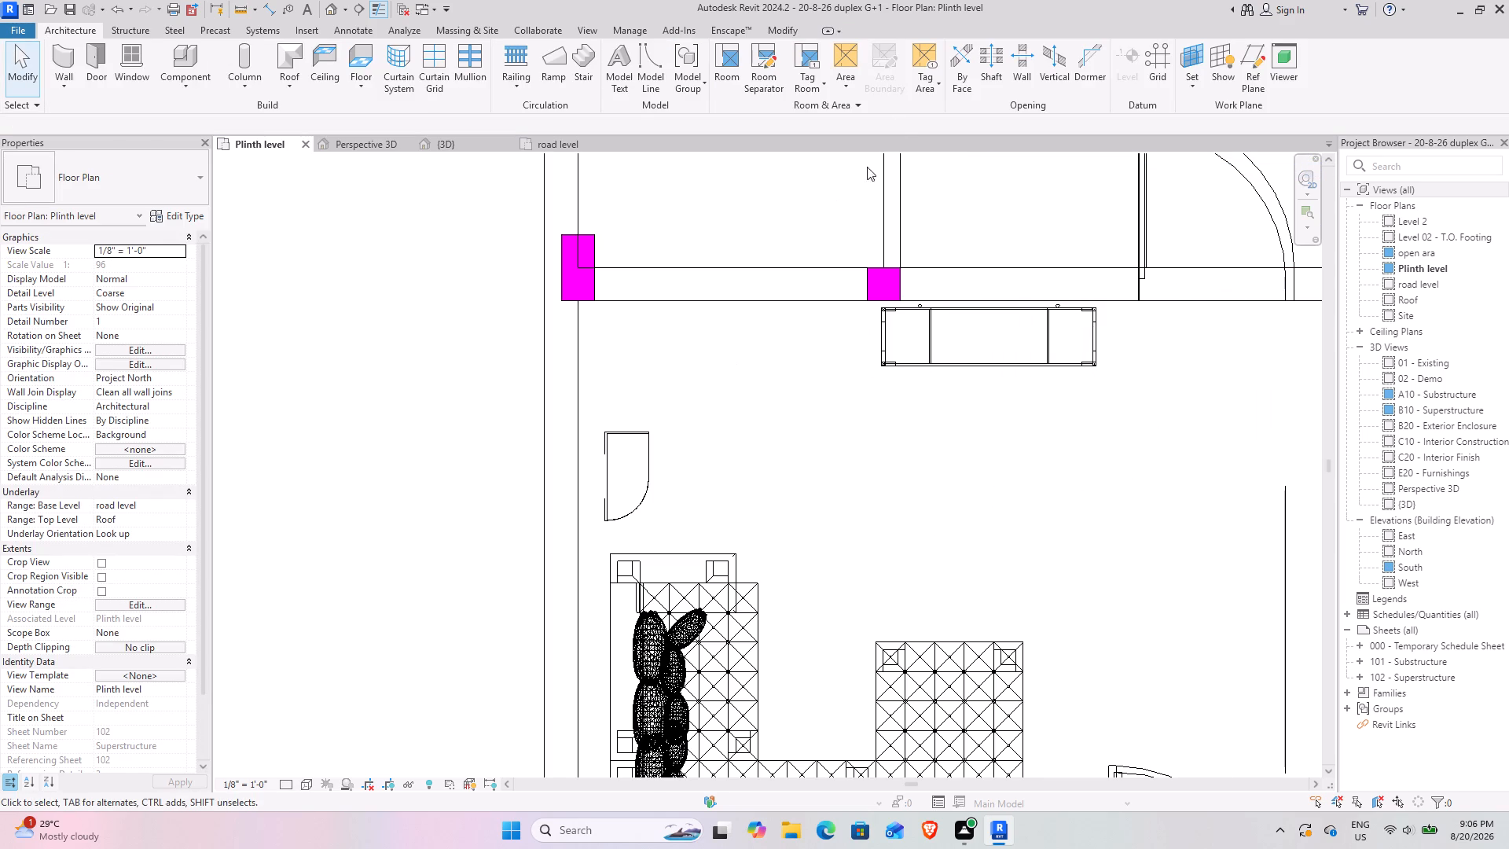
Browse the TV folder's family thumbnails and load 60quot_HDTV_Flat_Screen_17004 as a component for placement.
{"action": "left_click", "coordinate": [184, 90]}
{"action": "left_click", "coordinate": [204, 105]}
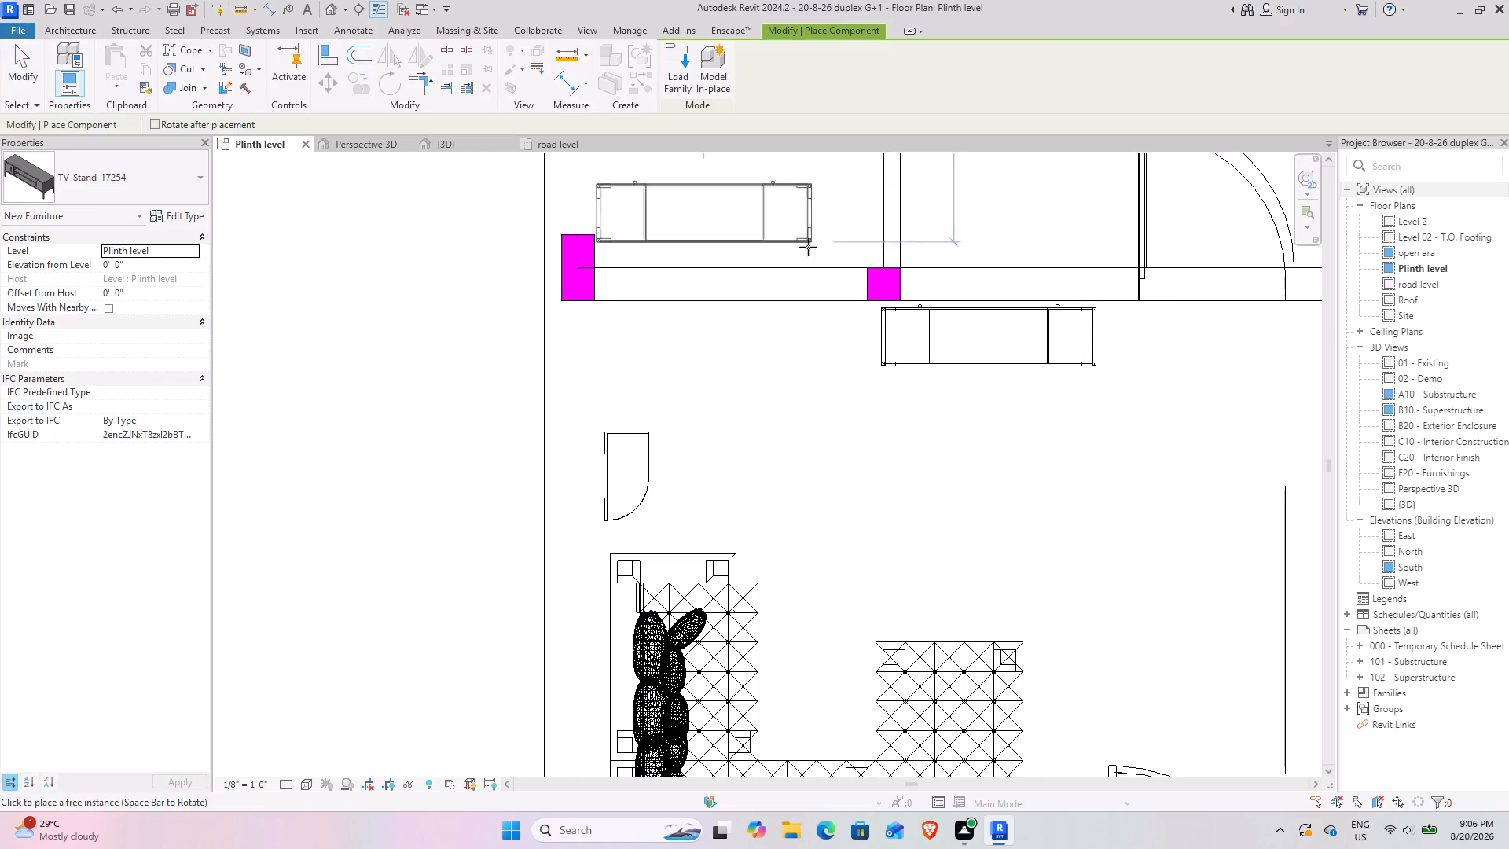
{"action": "left_click", "coordinate": [682, 76]}
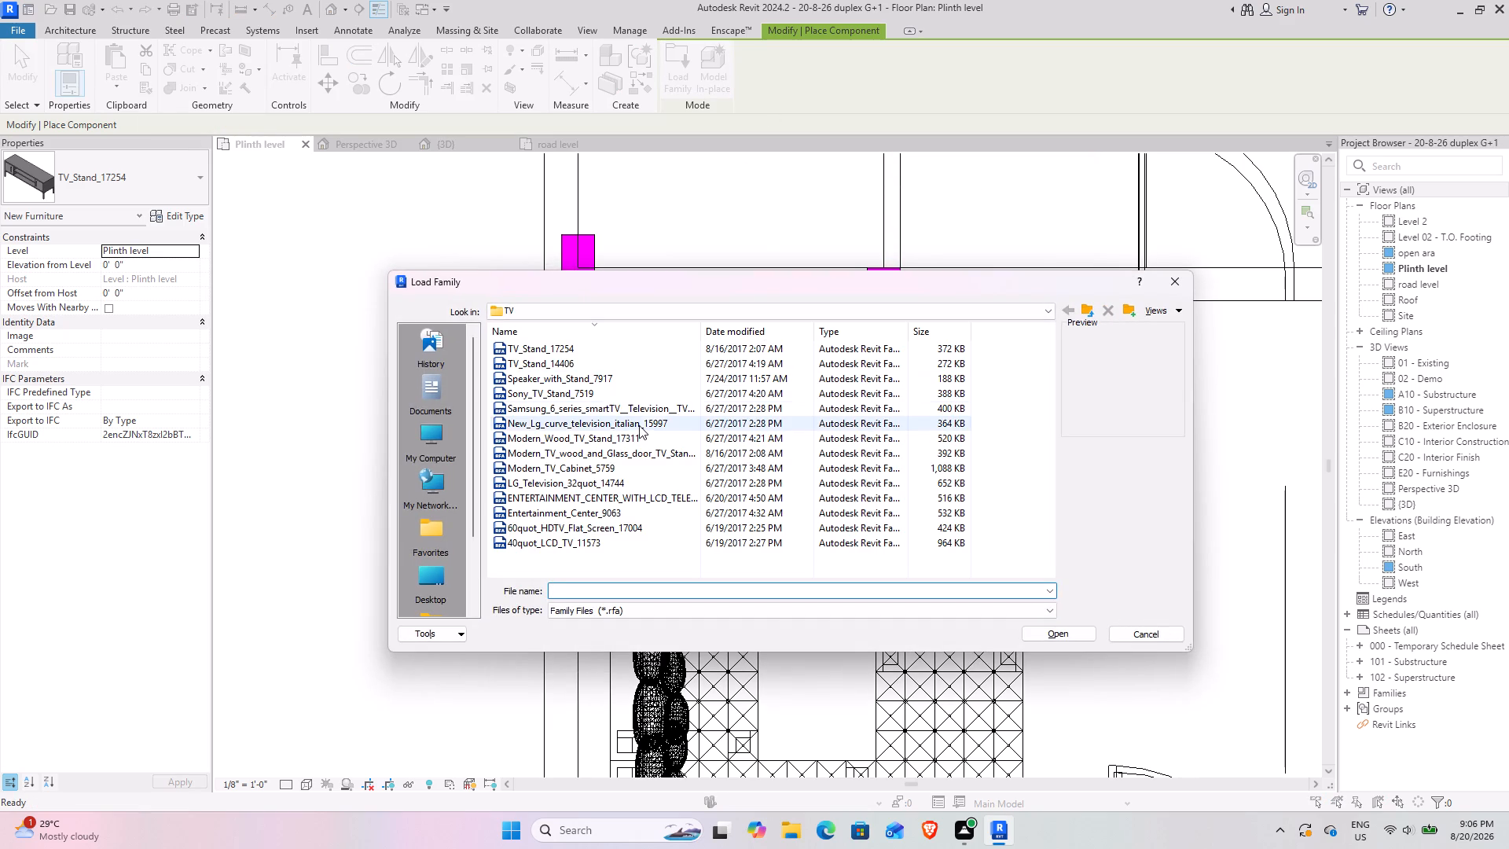
{"action": "scroll", "coordinate": [638, 426], "scroll_direction": "up", "scroll_amount": 7, "text": "ctrl"}
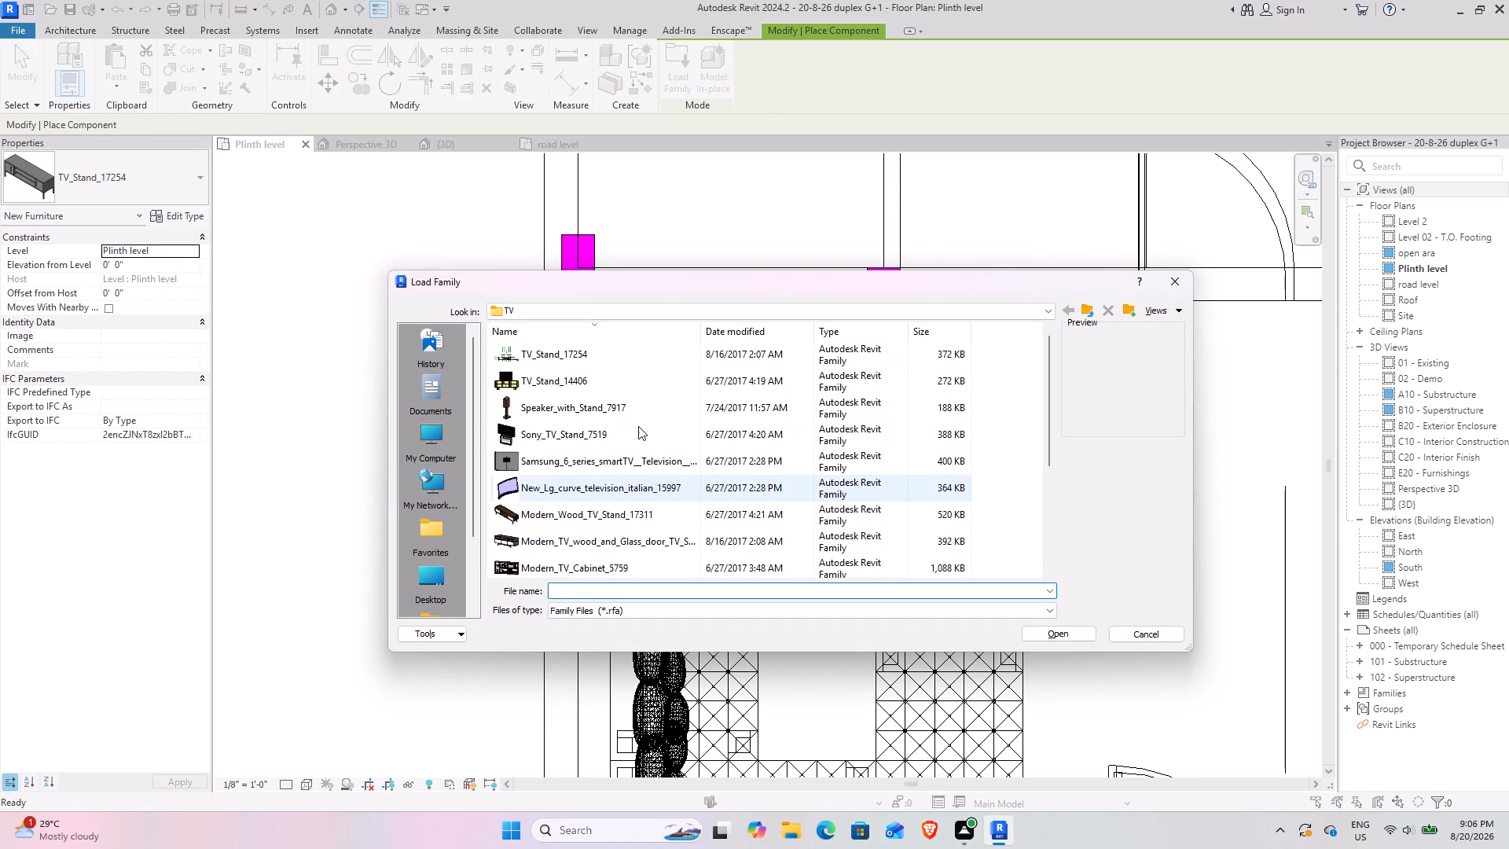
{"action": "scroll", "coordinate": [638, 426], "scroll_direction": "up", "scroll_amount": 2, "text": "ctrl"}
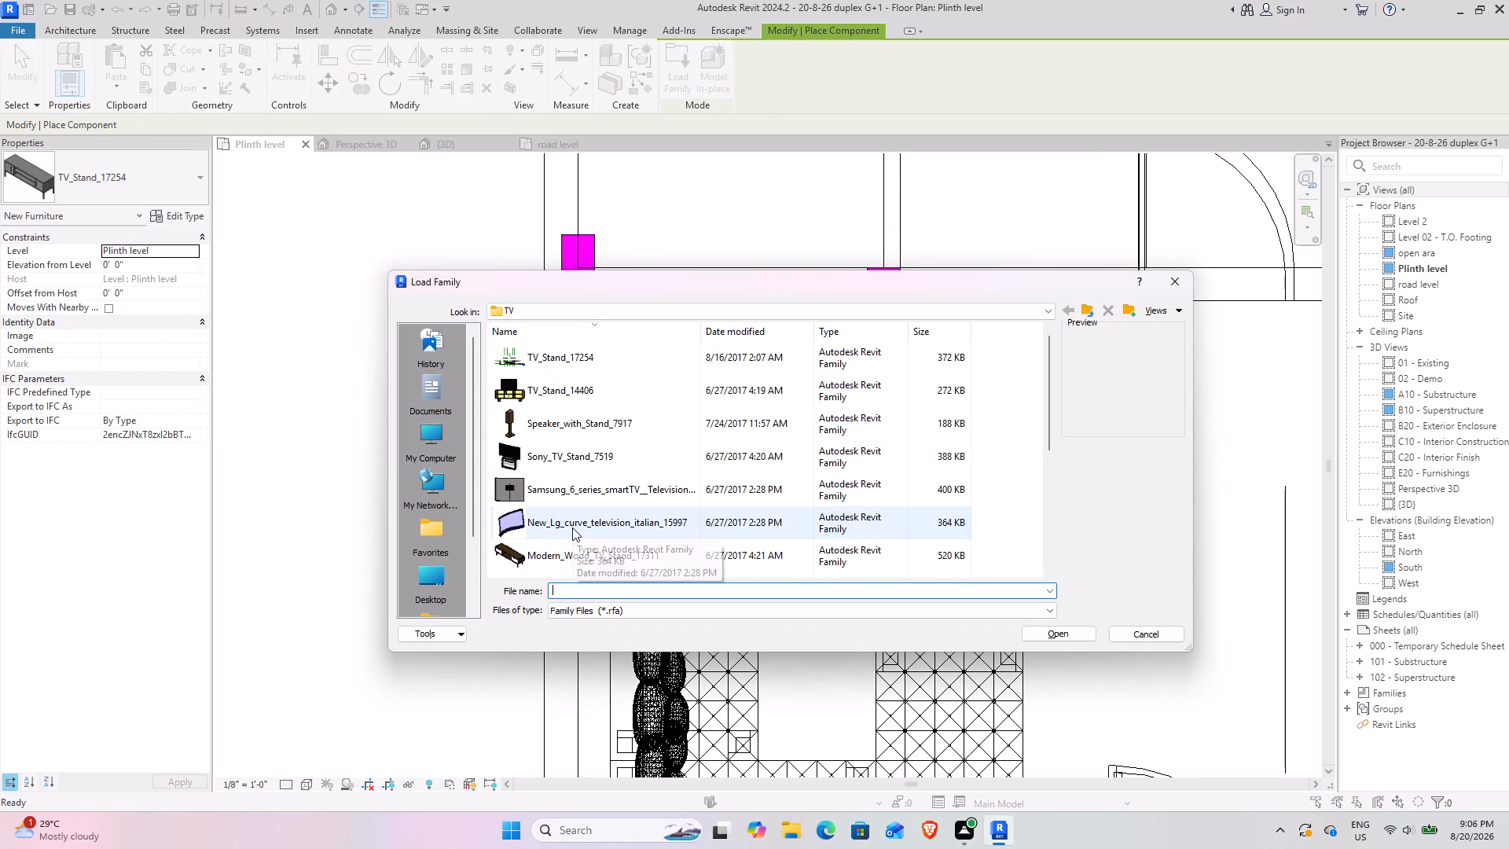
{"action": "scroll", "coordinate": [572, 527], "scroll_direction": "up", "scroll_amount": 2, "text": "ctrl"}
{"action": "scroll", "coordinate": [563, 499], "scroll_direction": "down", "scroll_amount": 4}
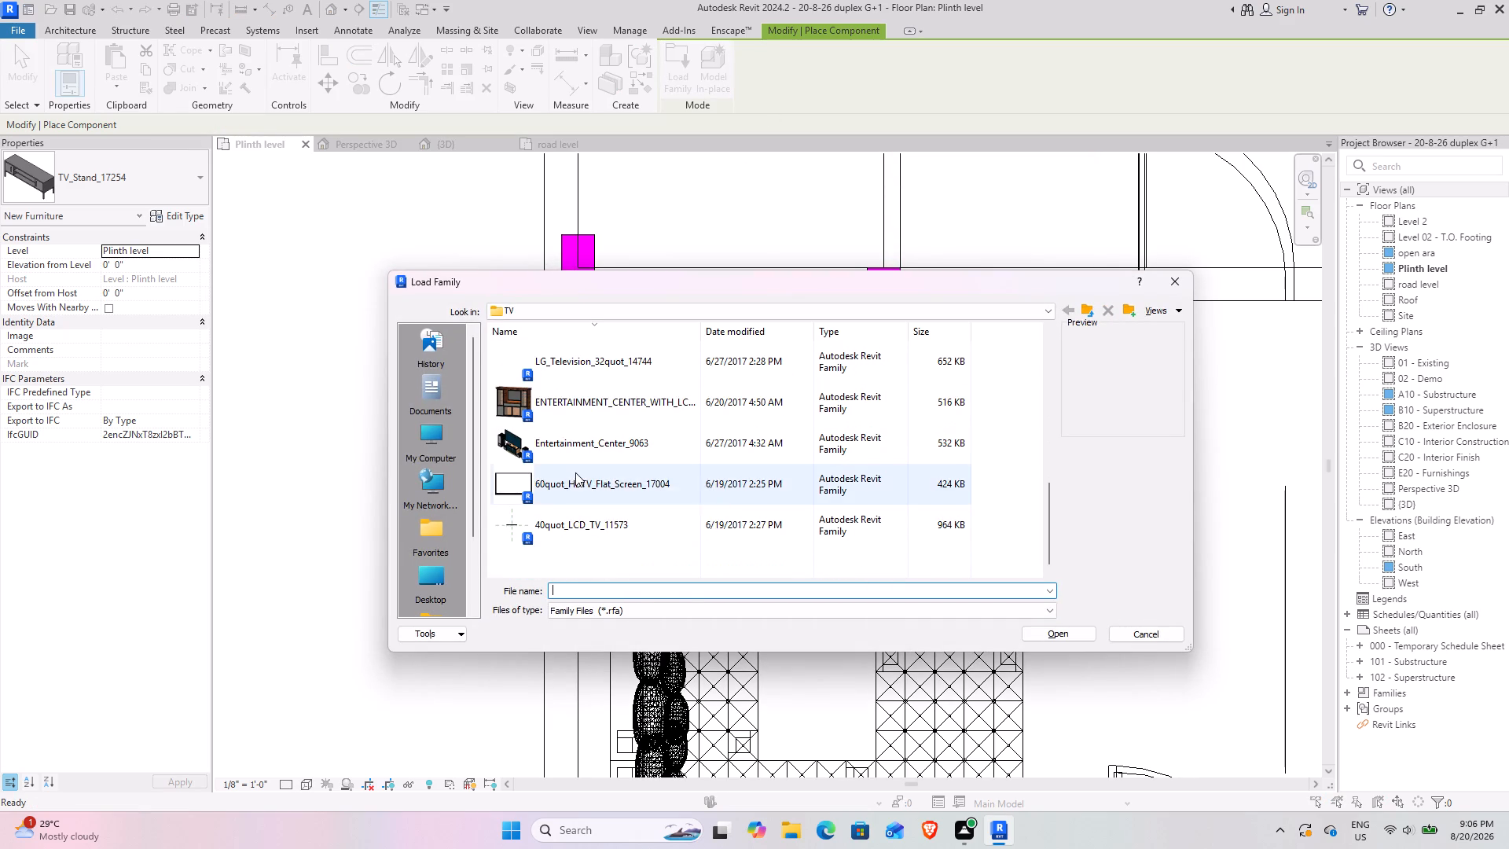
{"action": "left_click", "coordinate": [575, 472]}
{"action": "left_click", "coordinate": [1060, 630]}
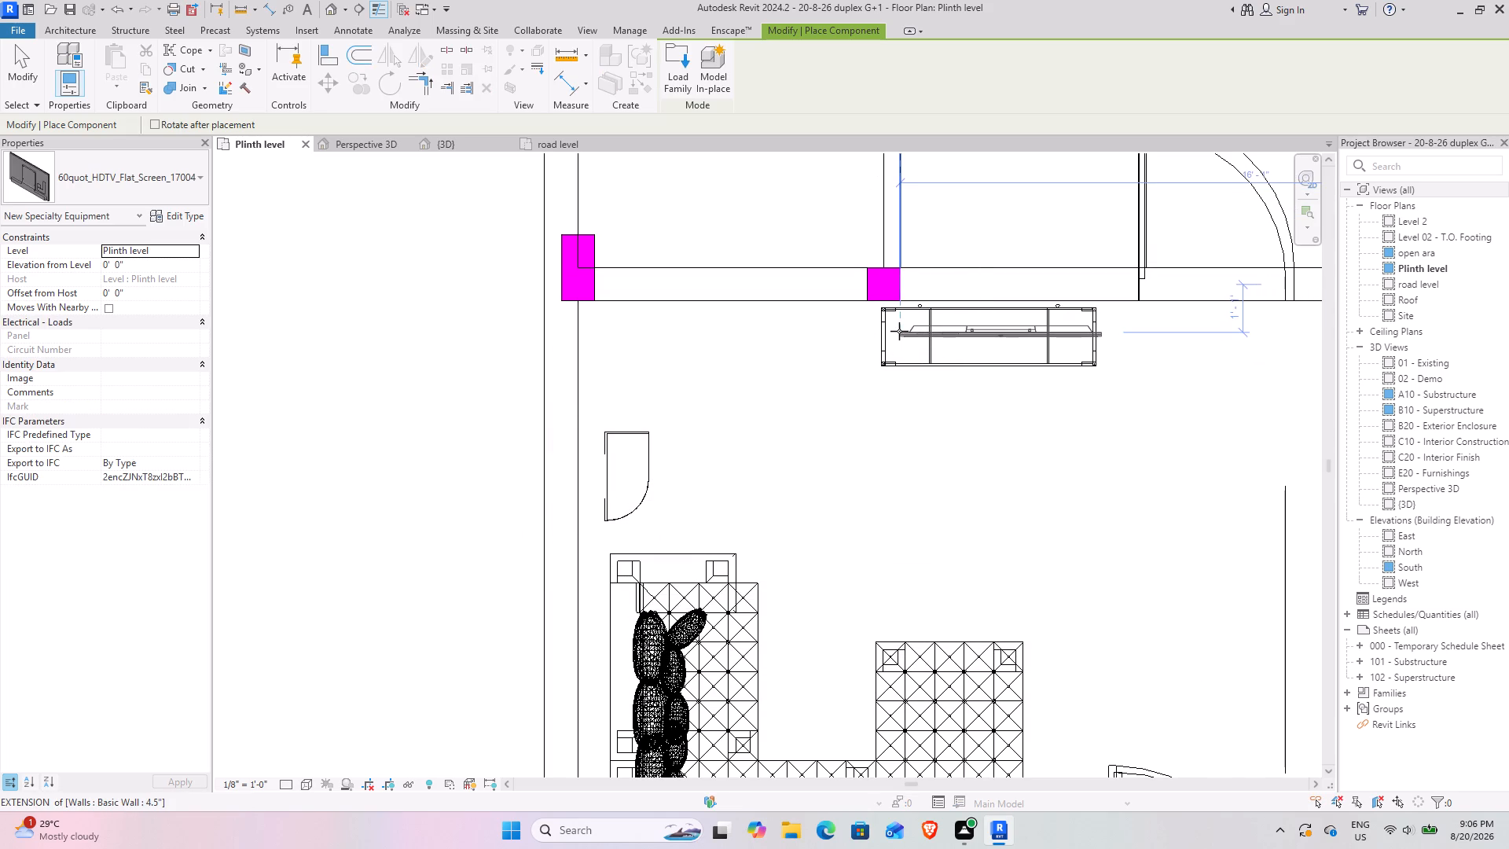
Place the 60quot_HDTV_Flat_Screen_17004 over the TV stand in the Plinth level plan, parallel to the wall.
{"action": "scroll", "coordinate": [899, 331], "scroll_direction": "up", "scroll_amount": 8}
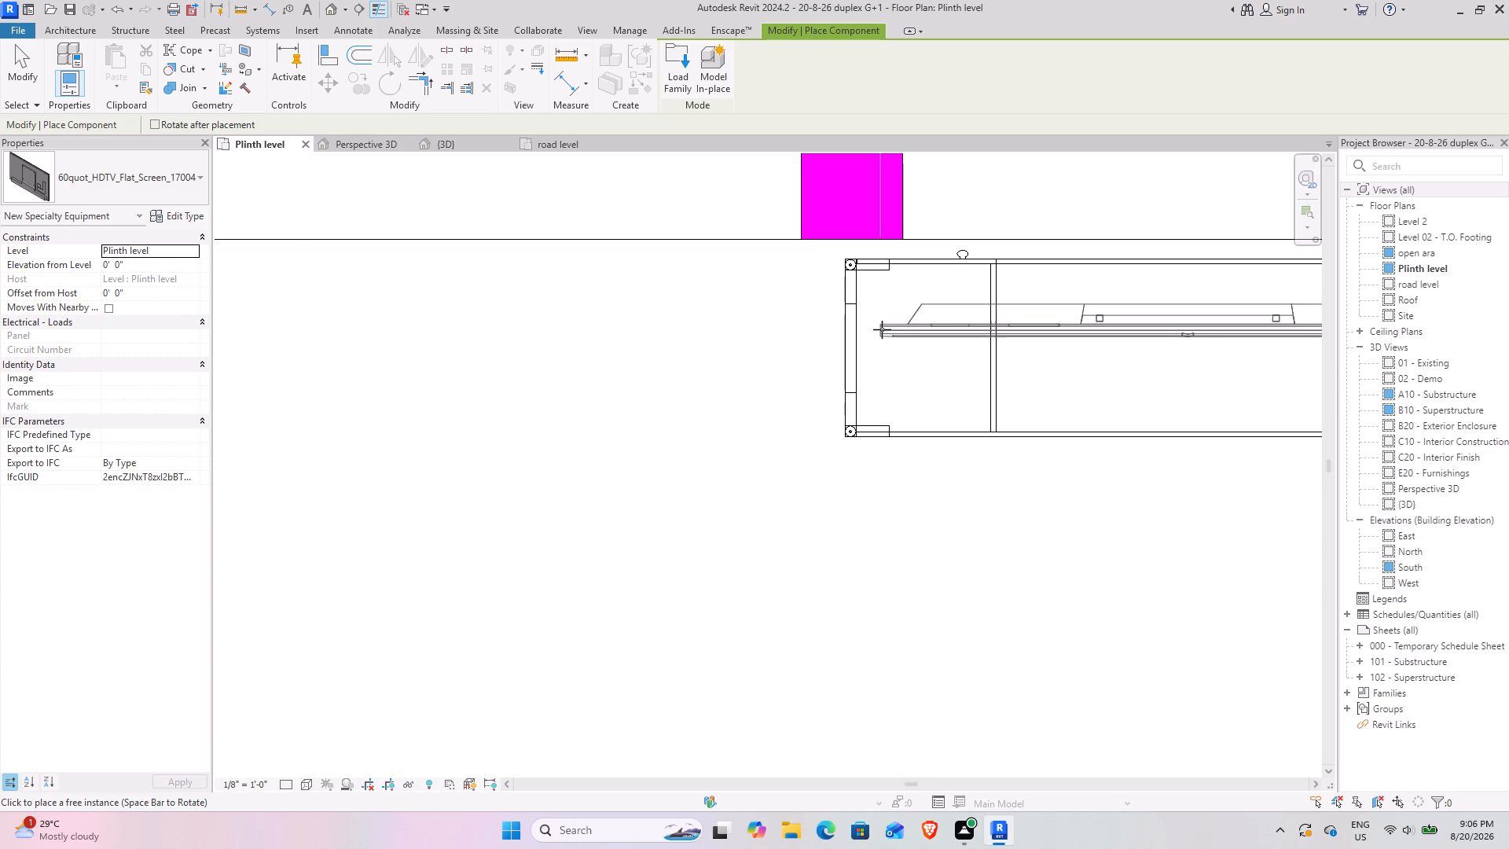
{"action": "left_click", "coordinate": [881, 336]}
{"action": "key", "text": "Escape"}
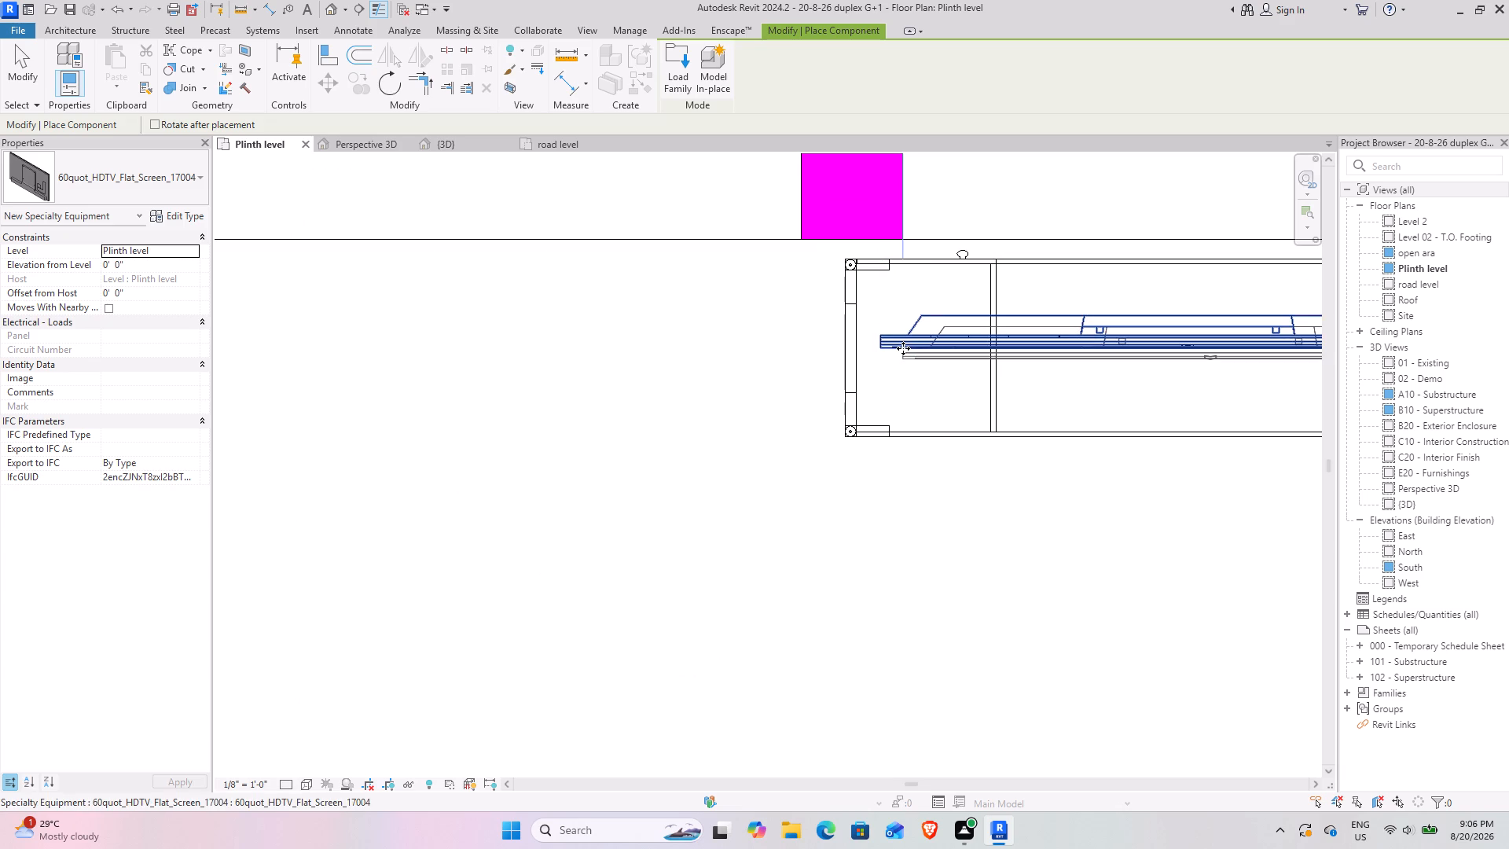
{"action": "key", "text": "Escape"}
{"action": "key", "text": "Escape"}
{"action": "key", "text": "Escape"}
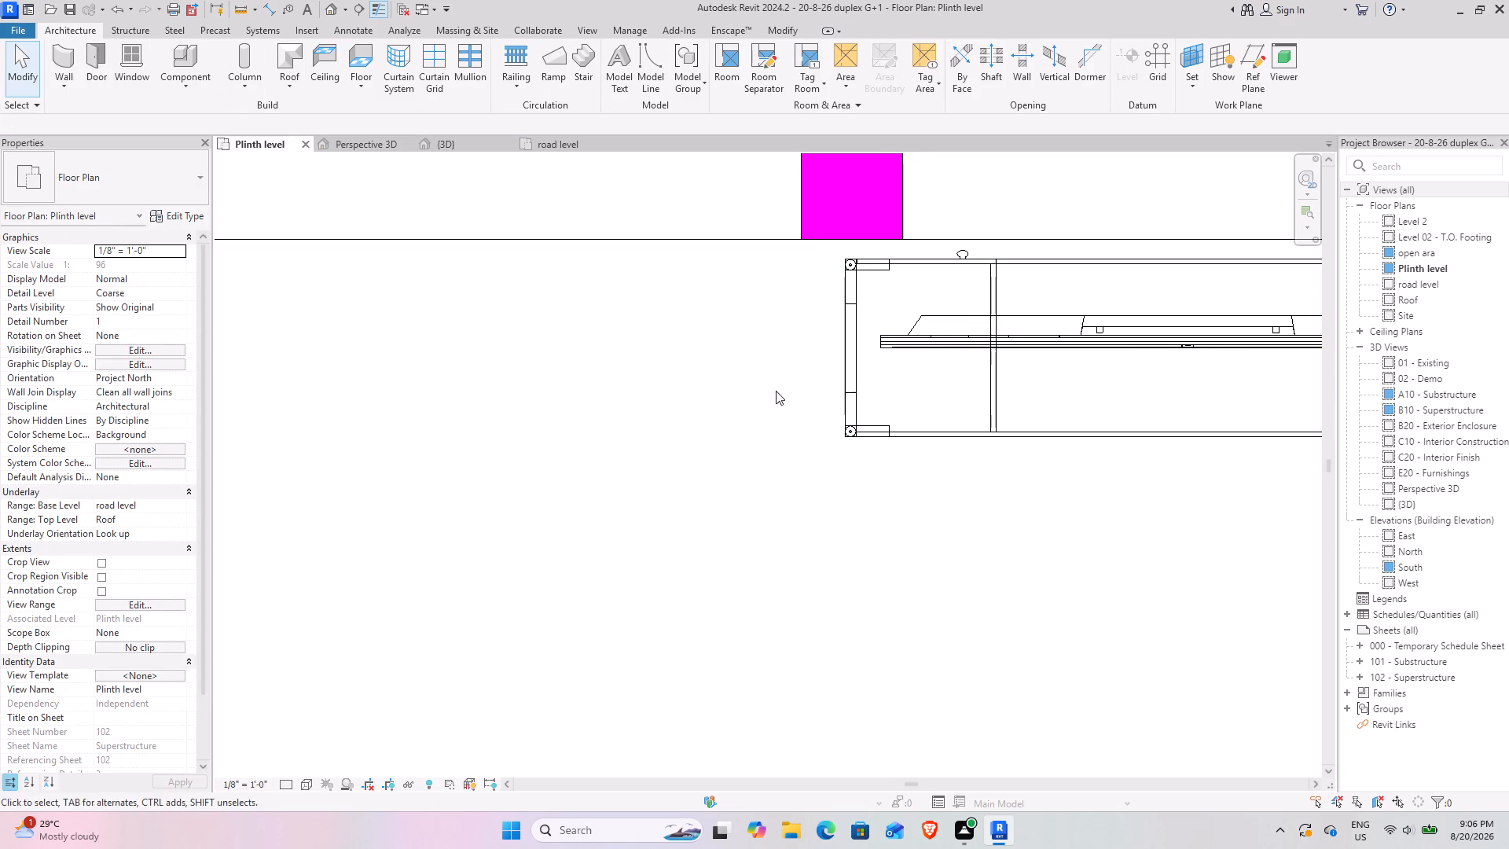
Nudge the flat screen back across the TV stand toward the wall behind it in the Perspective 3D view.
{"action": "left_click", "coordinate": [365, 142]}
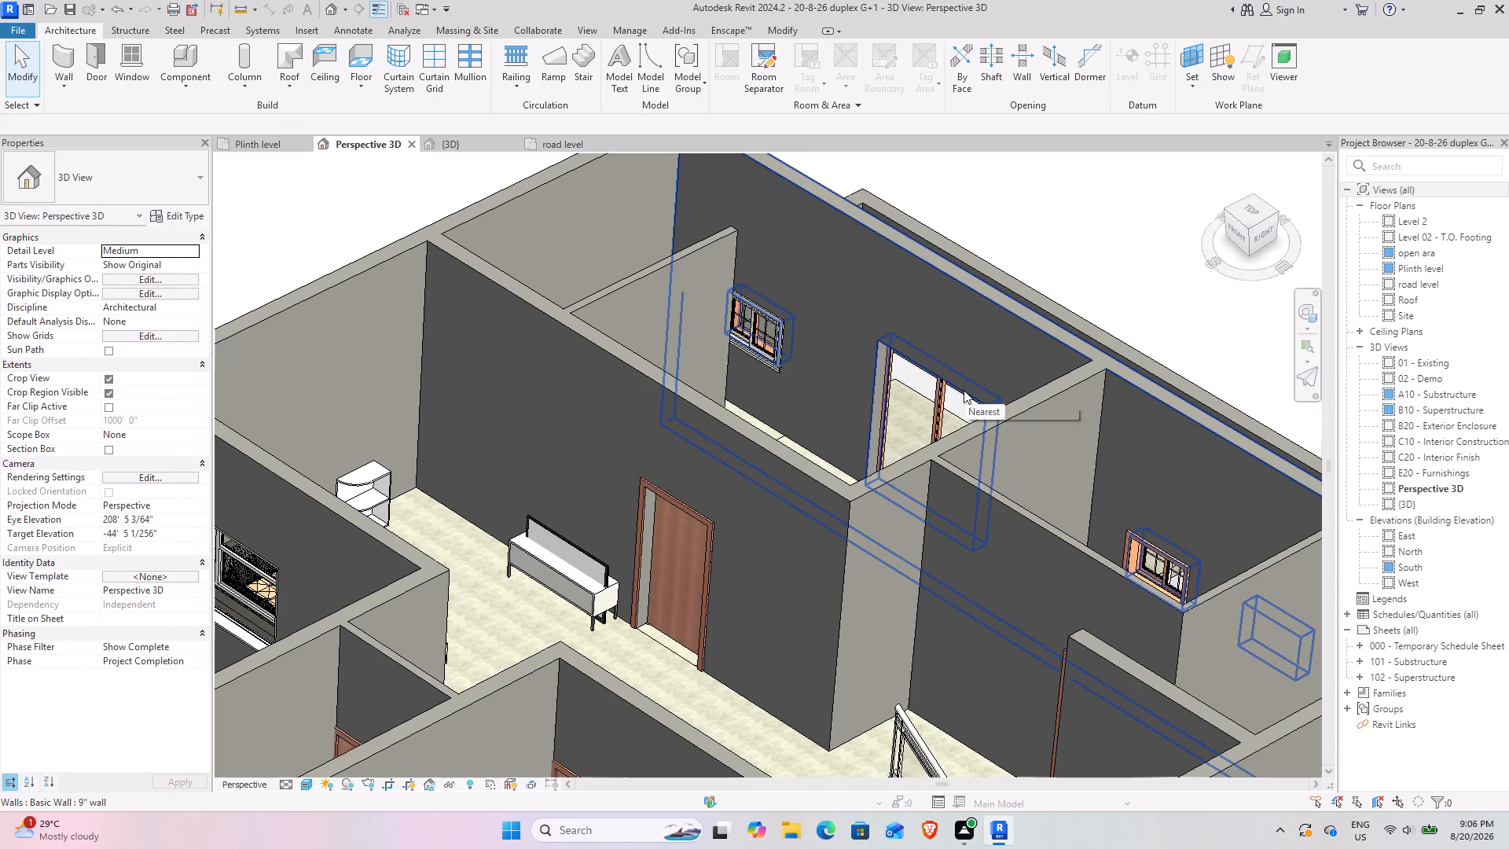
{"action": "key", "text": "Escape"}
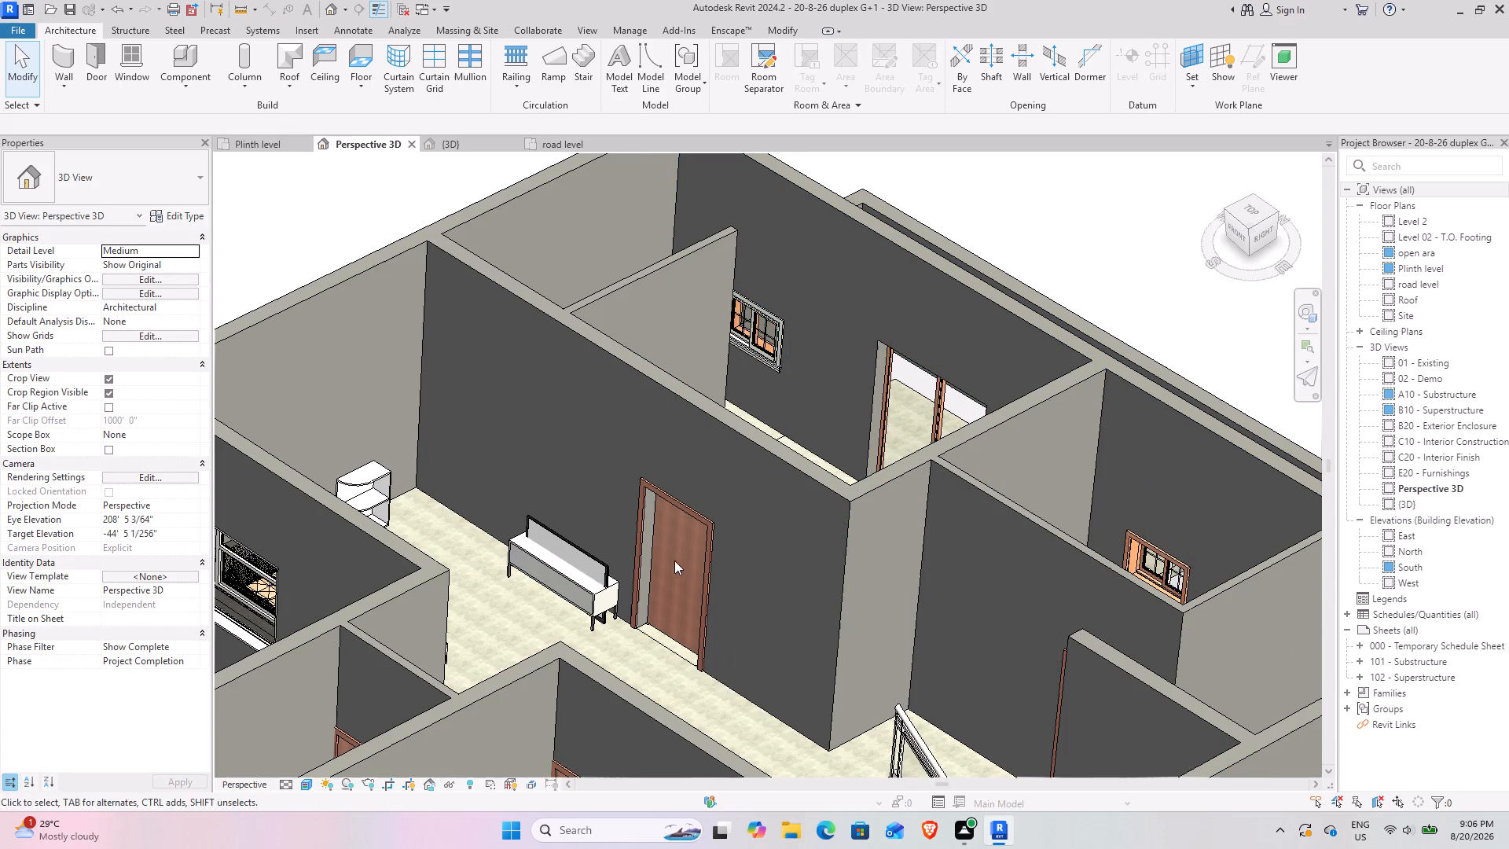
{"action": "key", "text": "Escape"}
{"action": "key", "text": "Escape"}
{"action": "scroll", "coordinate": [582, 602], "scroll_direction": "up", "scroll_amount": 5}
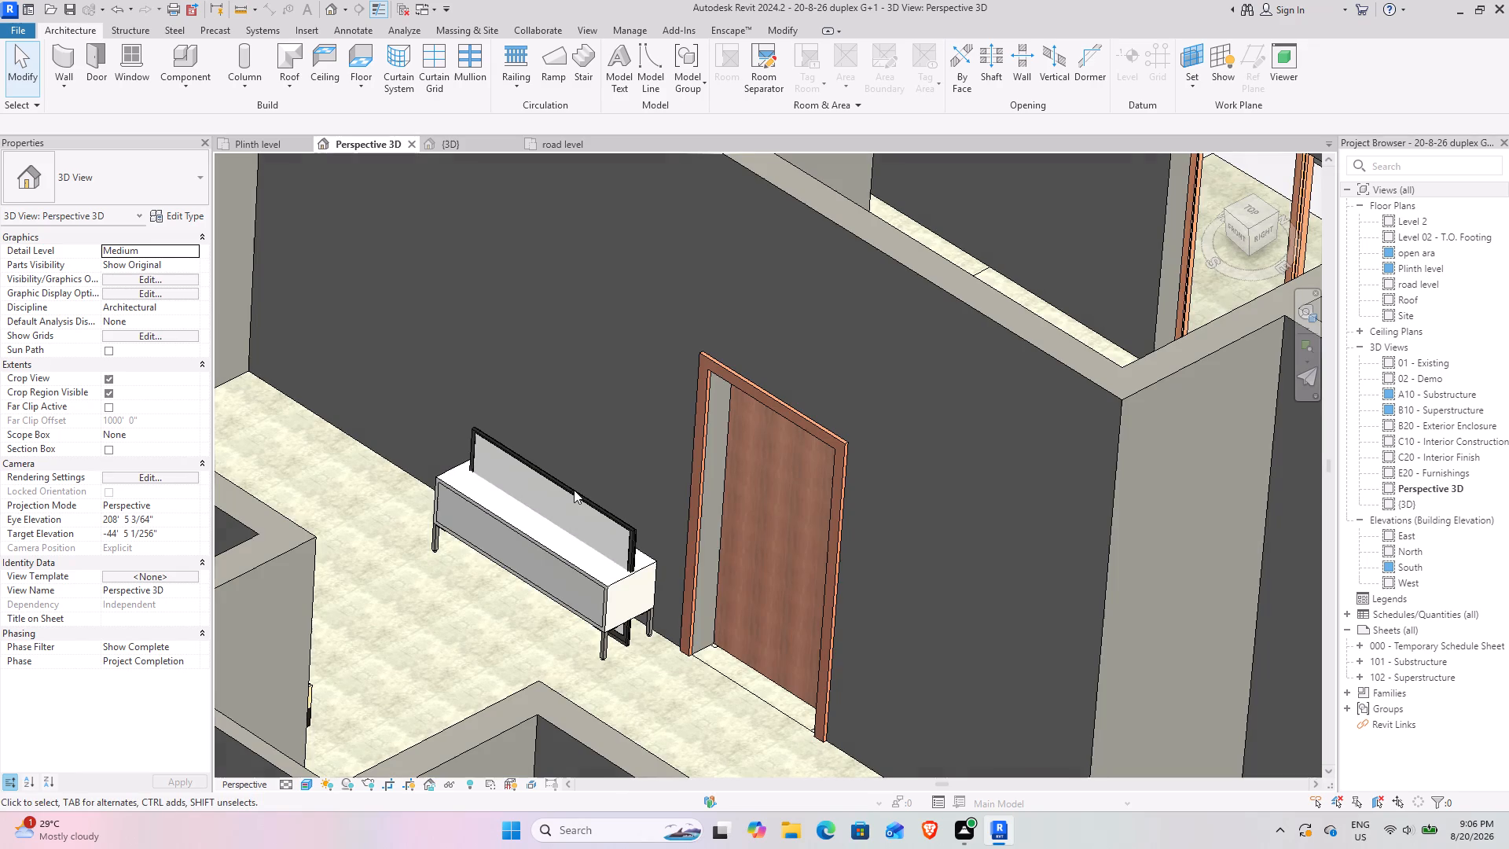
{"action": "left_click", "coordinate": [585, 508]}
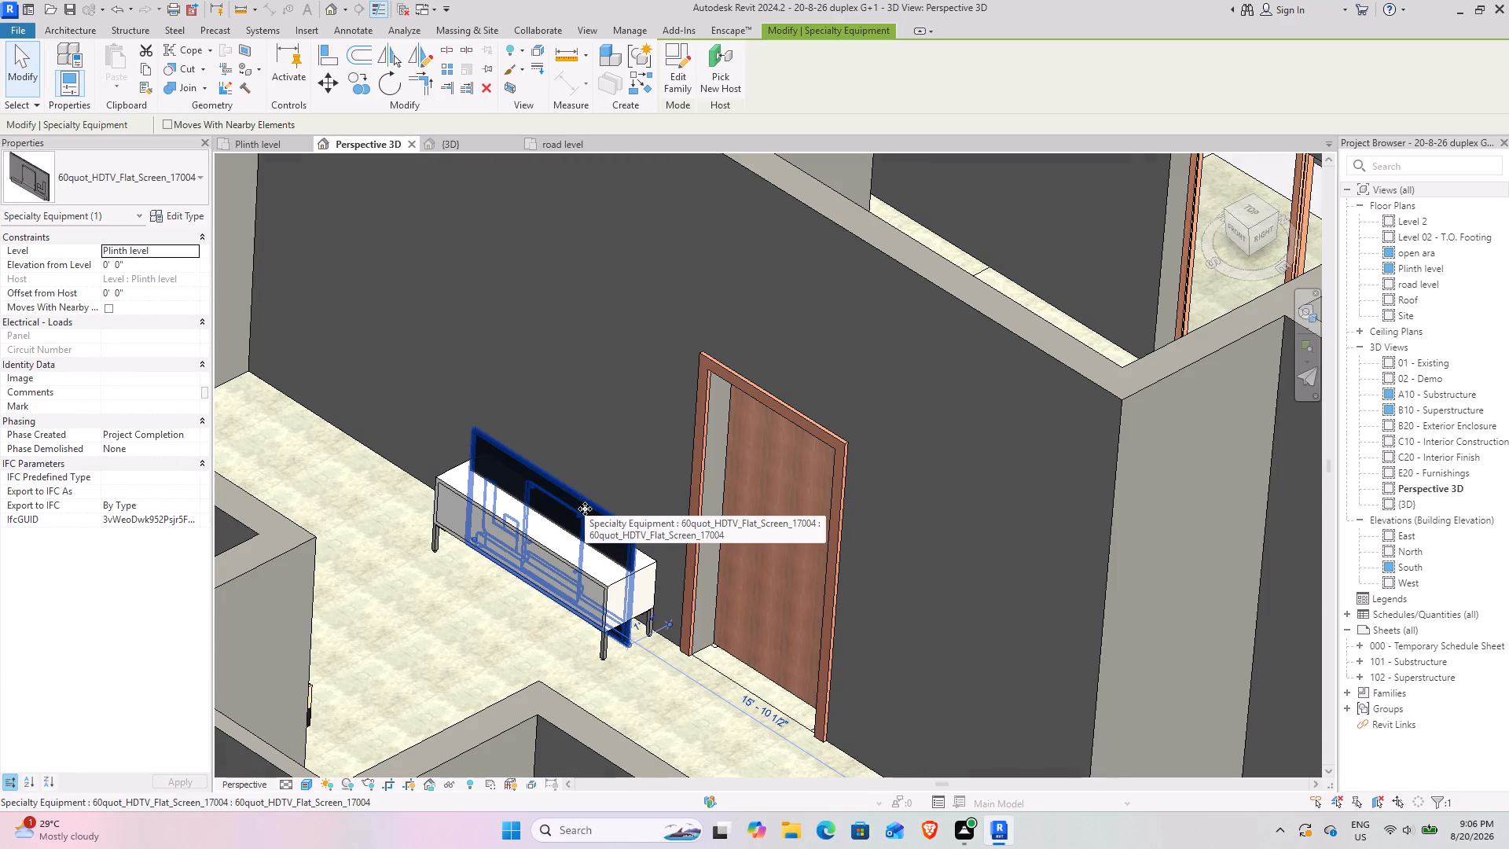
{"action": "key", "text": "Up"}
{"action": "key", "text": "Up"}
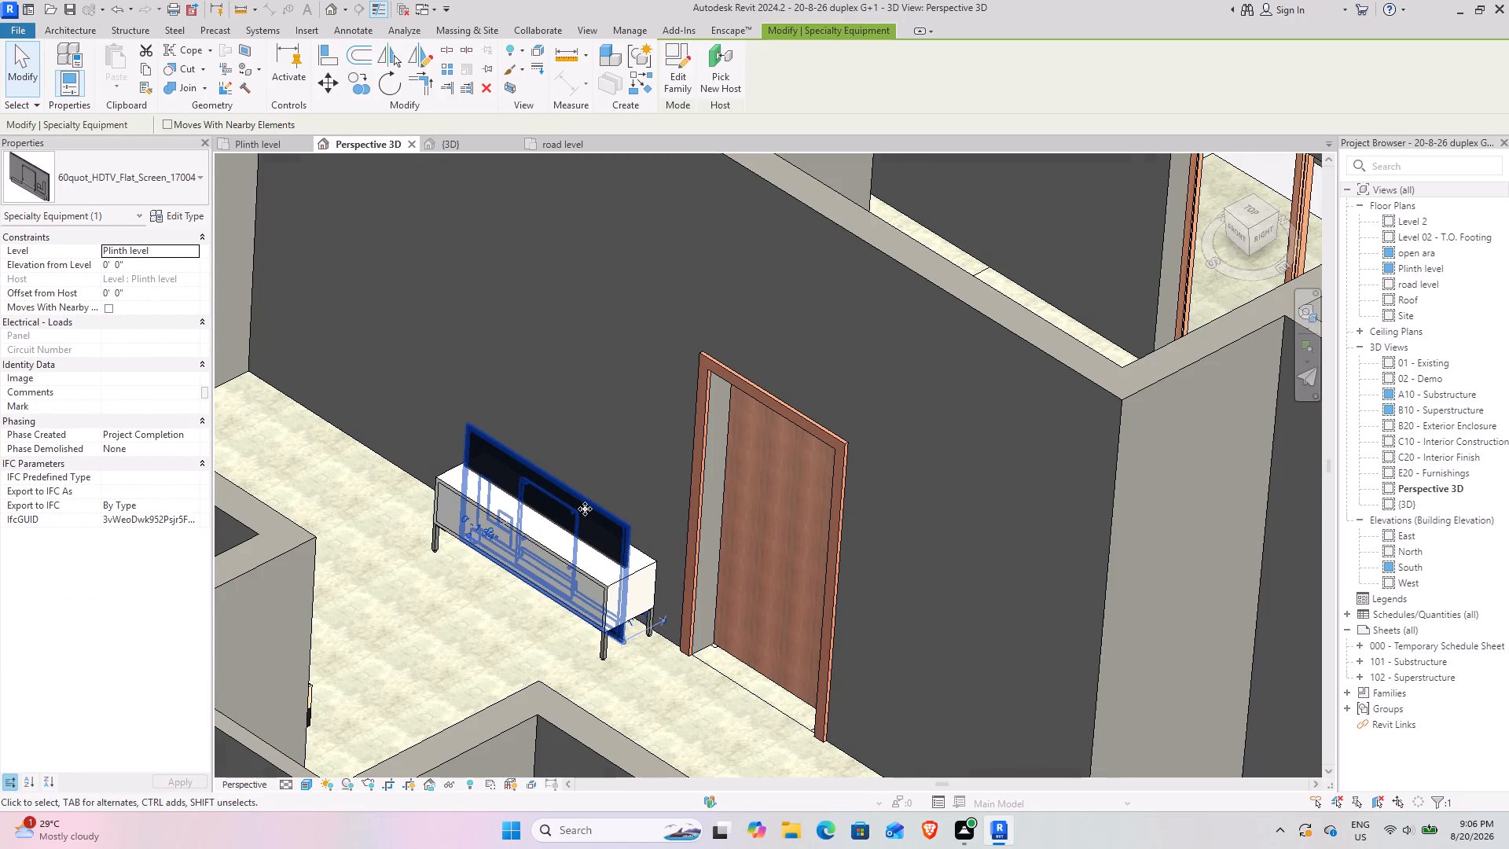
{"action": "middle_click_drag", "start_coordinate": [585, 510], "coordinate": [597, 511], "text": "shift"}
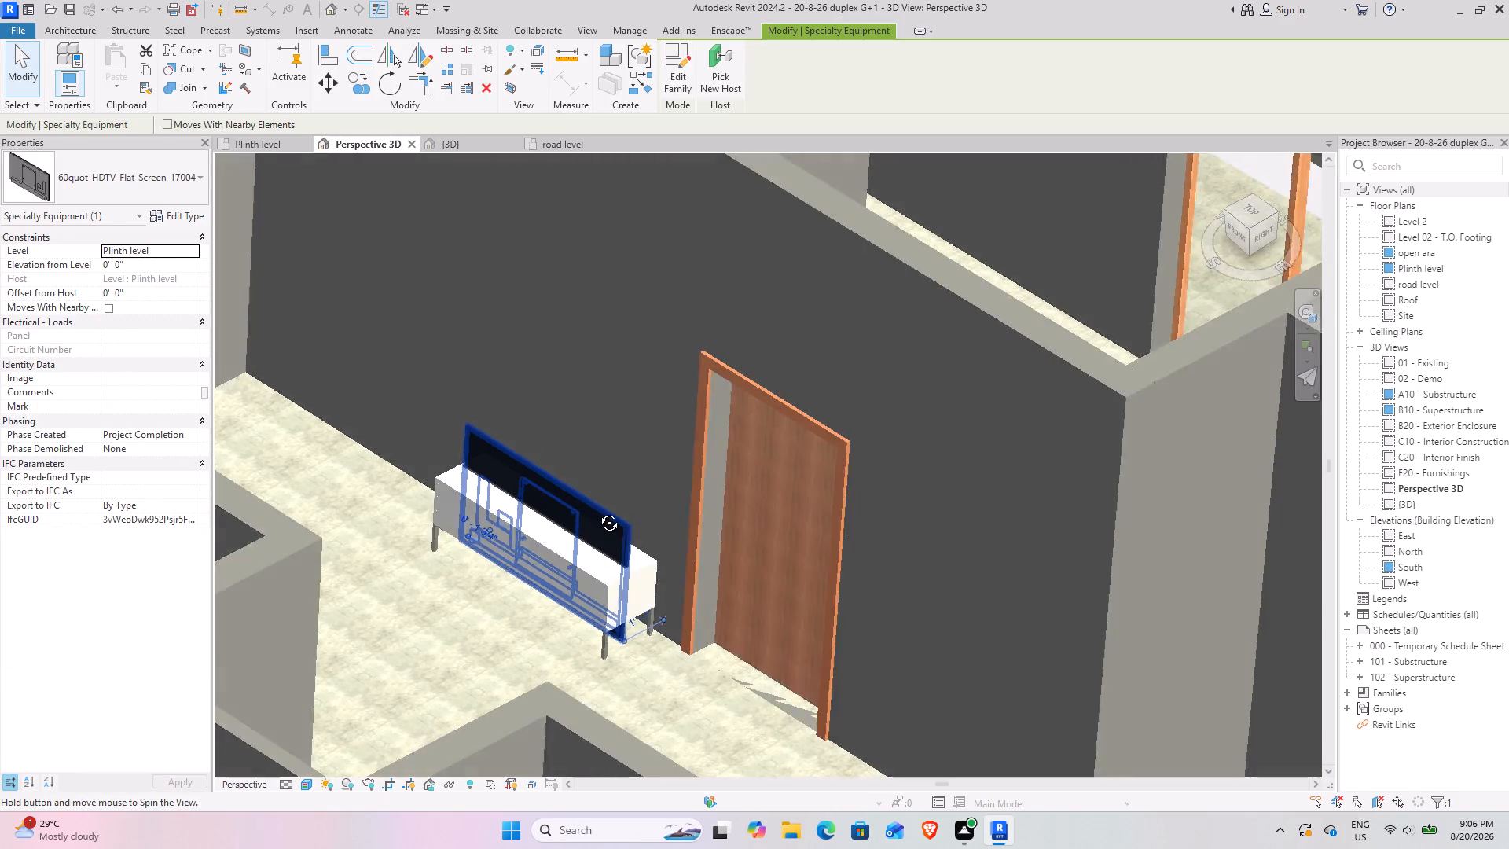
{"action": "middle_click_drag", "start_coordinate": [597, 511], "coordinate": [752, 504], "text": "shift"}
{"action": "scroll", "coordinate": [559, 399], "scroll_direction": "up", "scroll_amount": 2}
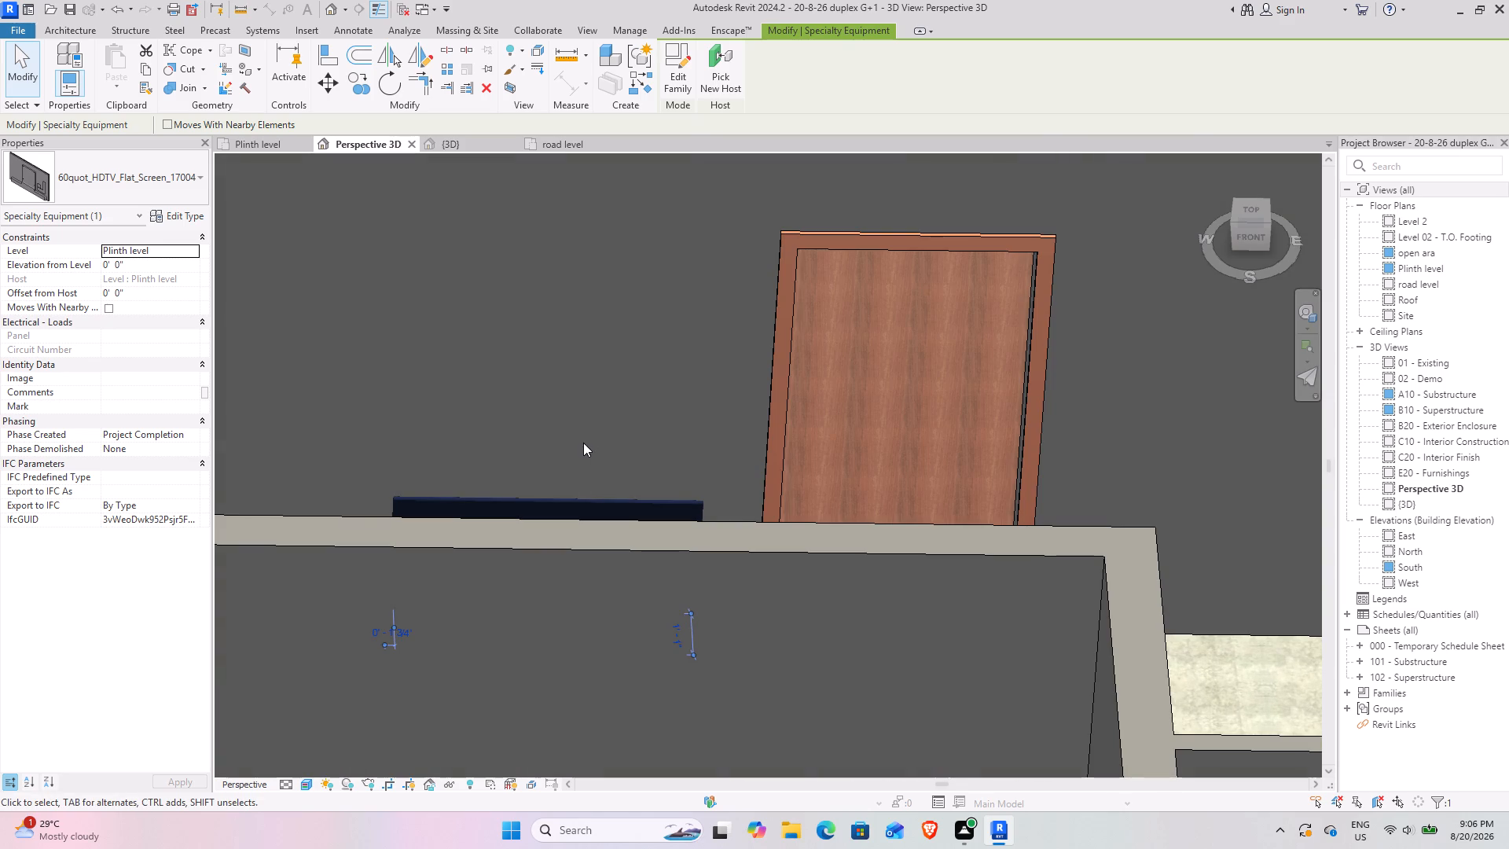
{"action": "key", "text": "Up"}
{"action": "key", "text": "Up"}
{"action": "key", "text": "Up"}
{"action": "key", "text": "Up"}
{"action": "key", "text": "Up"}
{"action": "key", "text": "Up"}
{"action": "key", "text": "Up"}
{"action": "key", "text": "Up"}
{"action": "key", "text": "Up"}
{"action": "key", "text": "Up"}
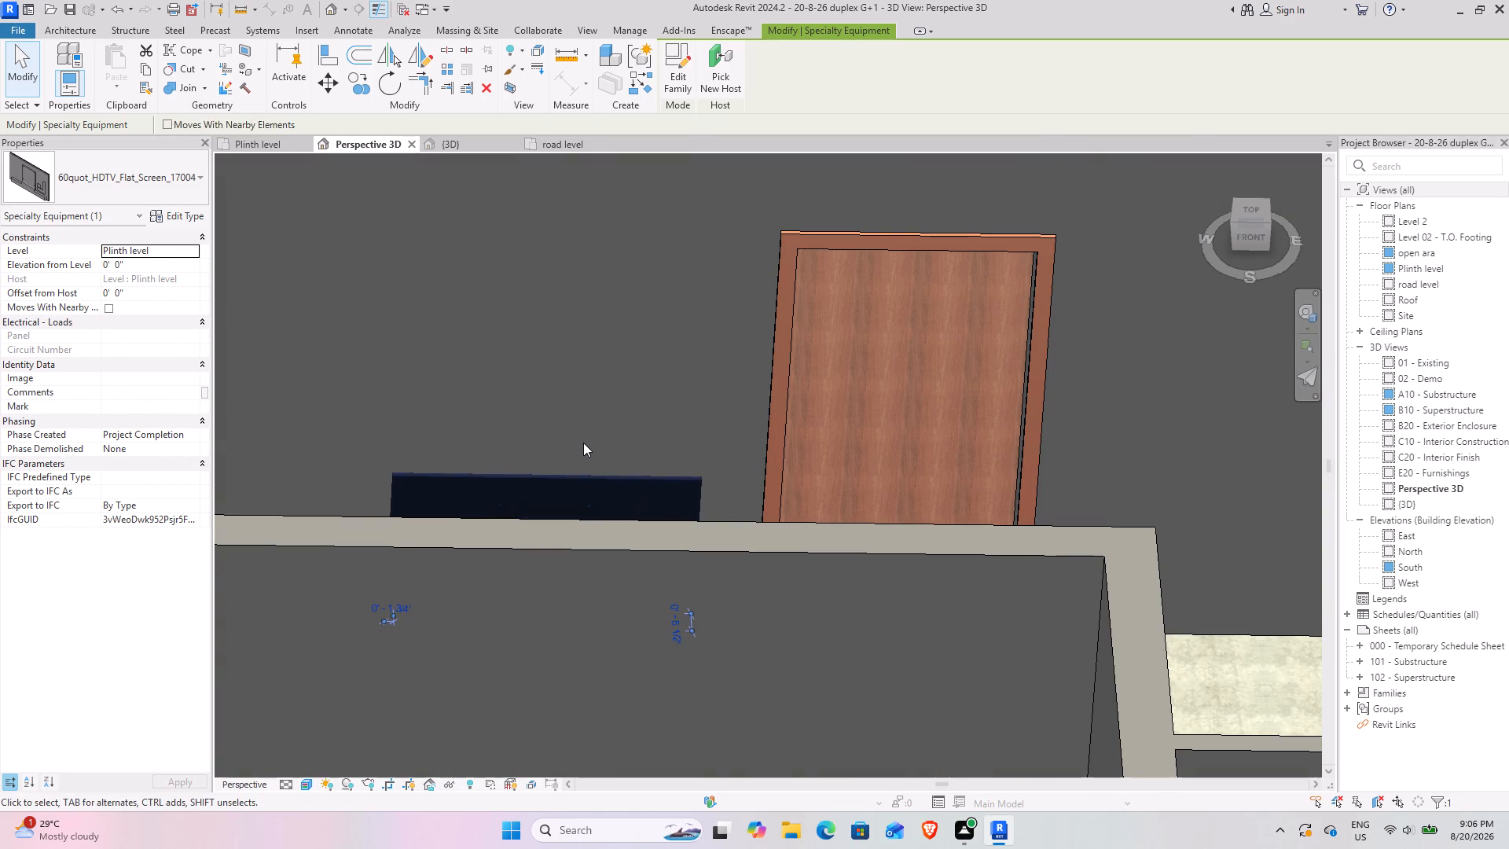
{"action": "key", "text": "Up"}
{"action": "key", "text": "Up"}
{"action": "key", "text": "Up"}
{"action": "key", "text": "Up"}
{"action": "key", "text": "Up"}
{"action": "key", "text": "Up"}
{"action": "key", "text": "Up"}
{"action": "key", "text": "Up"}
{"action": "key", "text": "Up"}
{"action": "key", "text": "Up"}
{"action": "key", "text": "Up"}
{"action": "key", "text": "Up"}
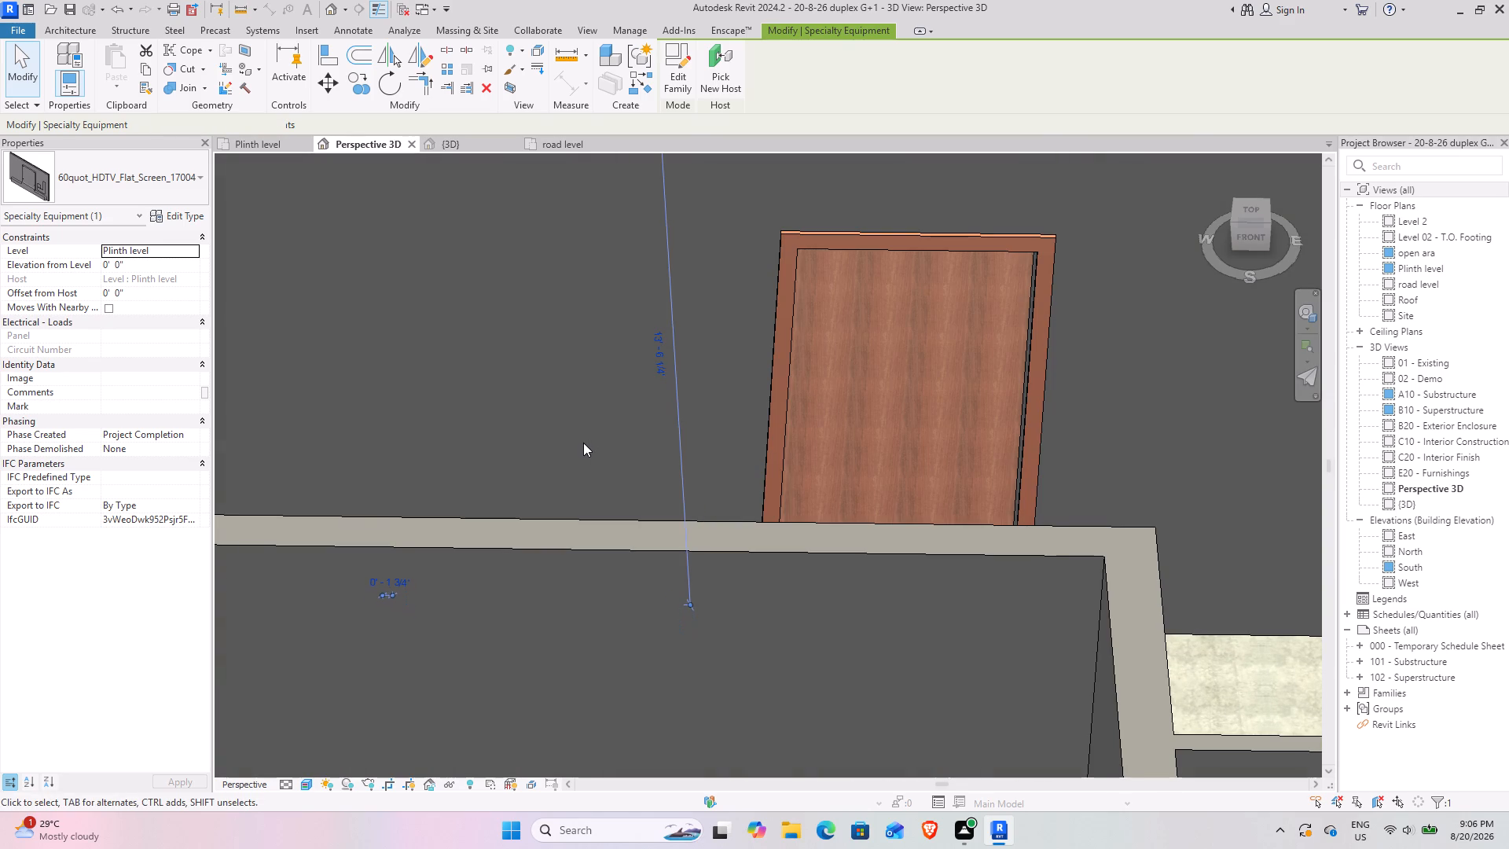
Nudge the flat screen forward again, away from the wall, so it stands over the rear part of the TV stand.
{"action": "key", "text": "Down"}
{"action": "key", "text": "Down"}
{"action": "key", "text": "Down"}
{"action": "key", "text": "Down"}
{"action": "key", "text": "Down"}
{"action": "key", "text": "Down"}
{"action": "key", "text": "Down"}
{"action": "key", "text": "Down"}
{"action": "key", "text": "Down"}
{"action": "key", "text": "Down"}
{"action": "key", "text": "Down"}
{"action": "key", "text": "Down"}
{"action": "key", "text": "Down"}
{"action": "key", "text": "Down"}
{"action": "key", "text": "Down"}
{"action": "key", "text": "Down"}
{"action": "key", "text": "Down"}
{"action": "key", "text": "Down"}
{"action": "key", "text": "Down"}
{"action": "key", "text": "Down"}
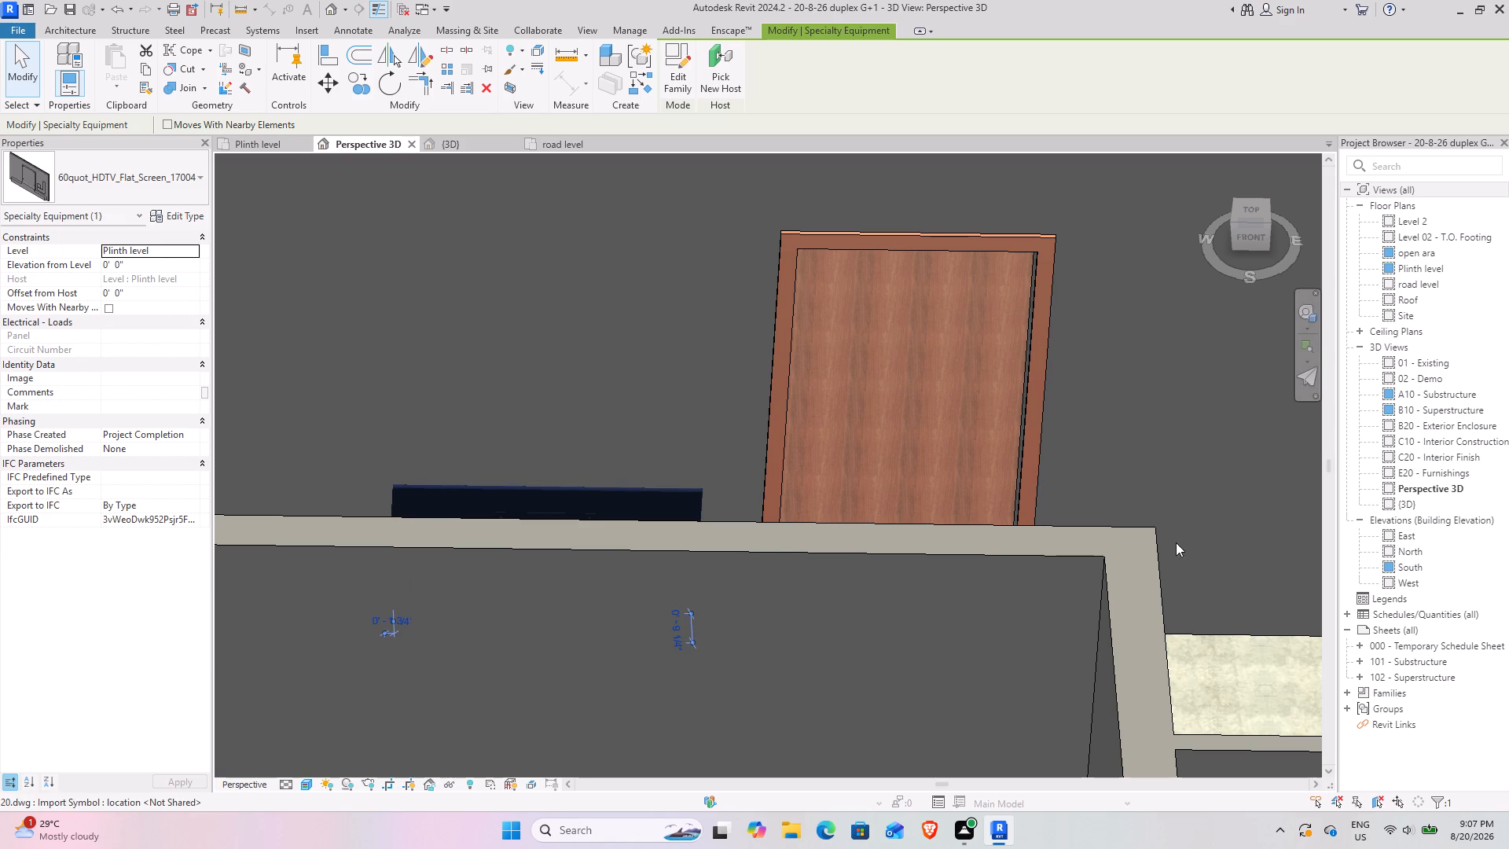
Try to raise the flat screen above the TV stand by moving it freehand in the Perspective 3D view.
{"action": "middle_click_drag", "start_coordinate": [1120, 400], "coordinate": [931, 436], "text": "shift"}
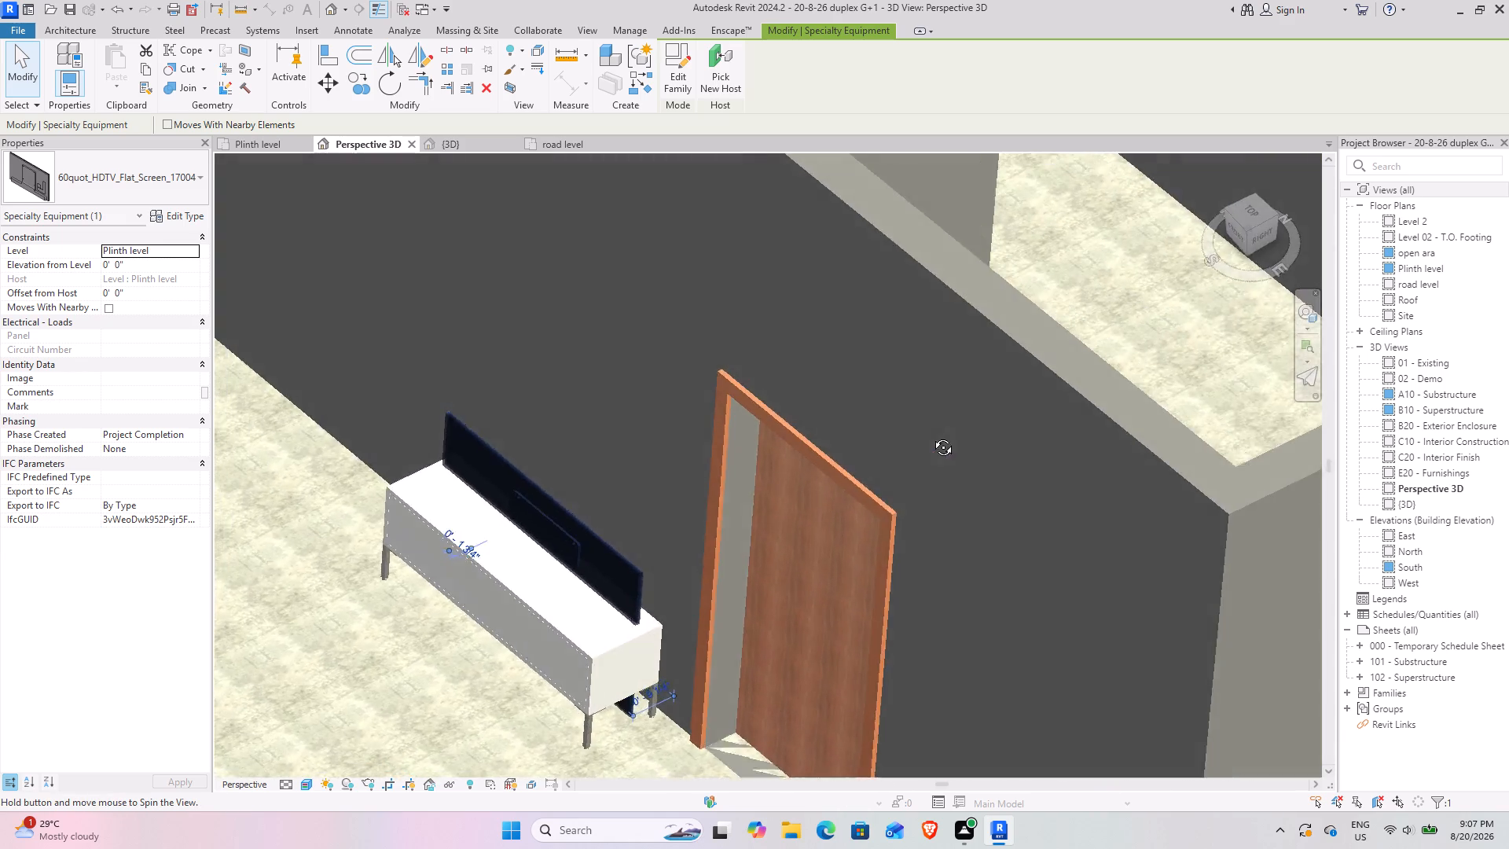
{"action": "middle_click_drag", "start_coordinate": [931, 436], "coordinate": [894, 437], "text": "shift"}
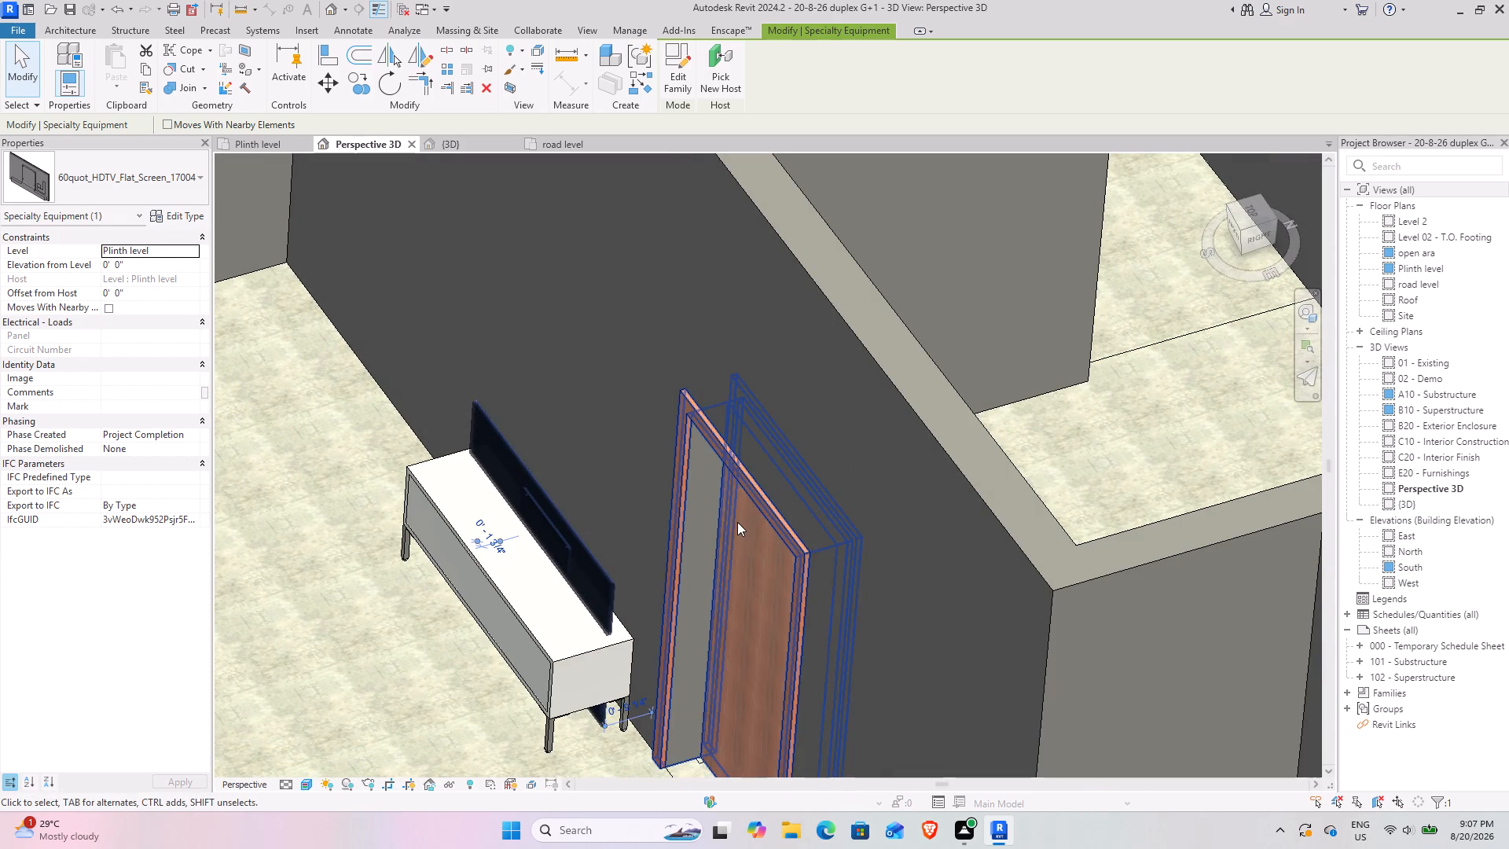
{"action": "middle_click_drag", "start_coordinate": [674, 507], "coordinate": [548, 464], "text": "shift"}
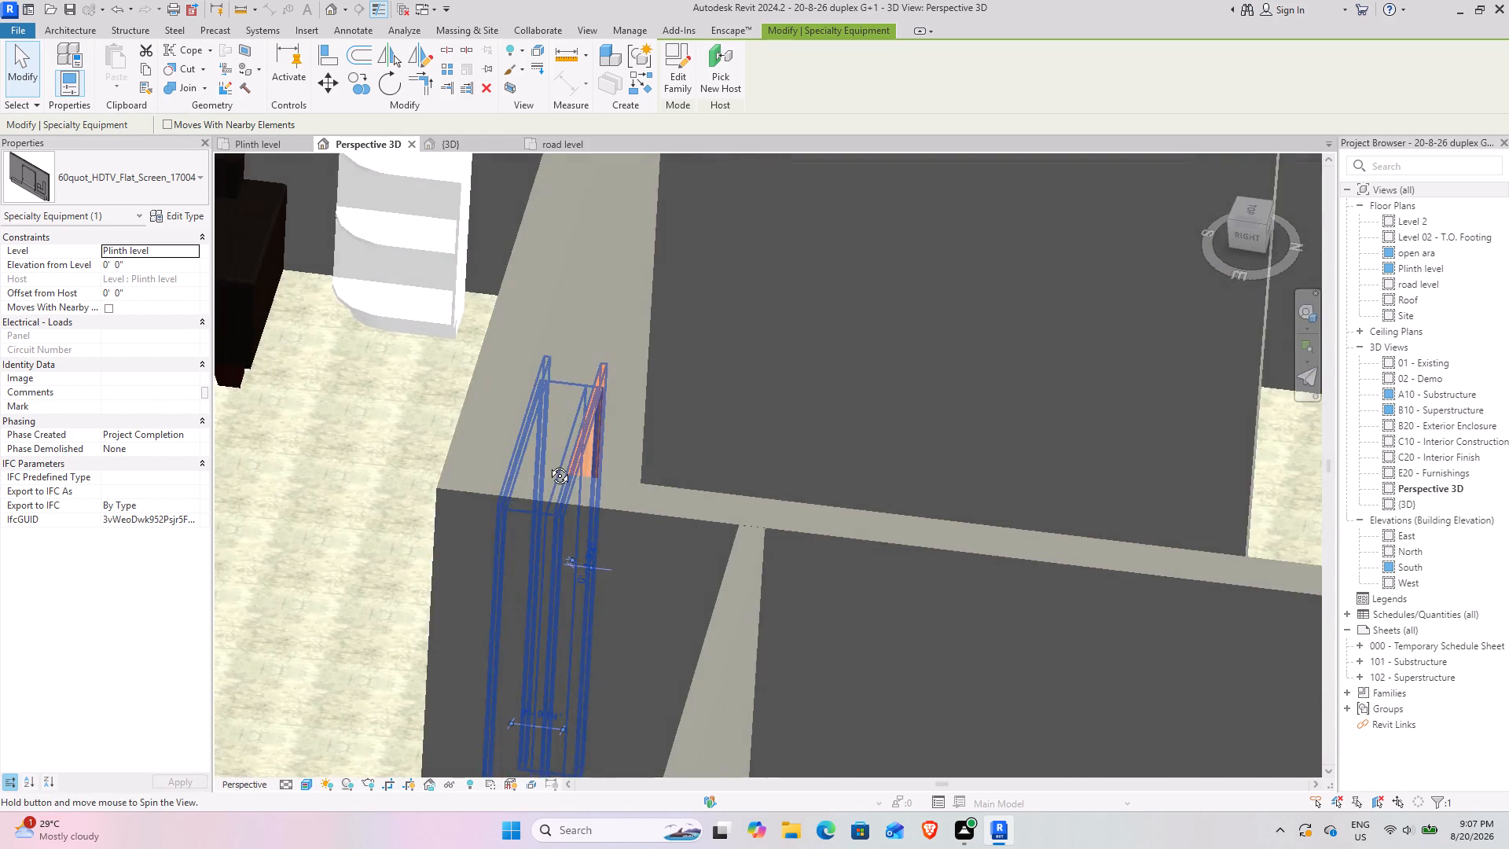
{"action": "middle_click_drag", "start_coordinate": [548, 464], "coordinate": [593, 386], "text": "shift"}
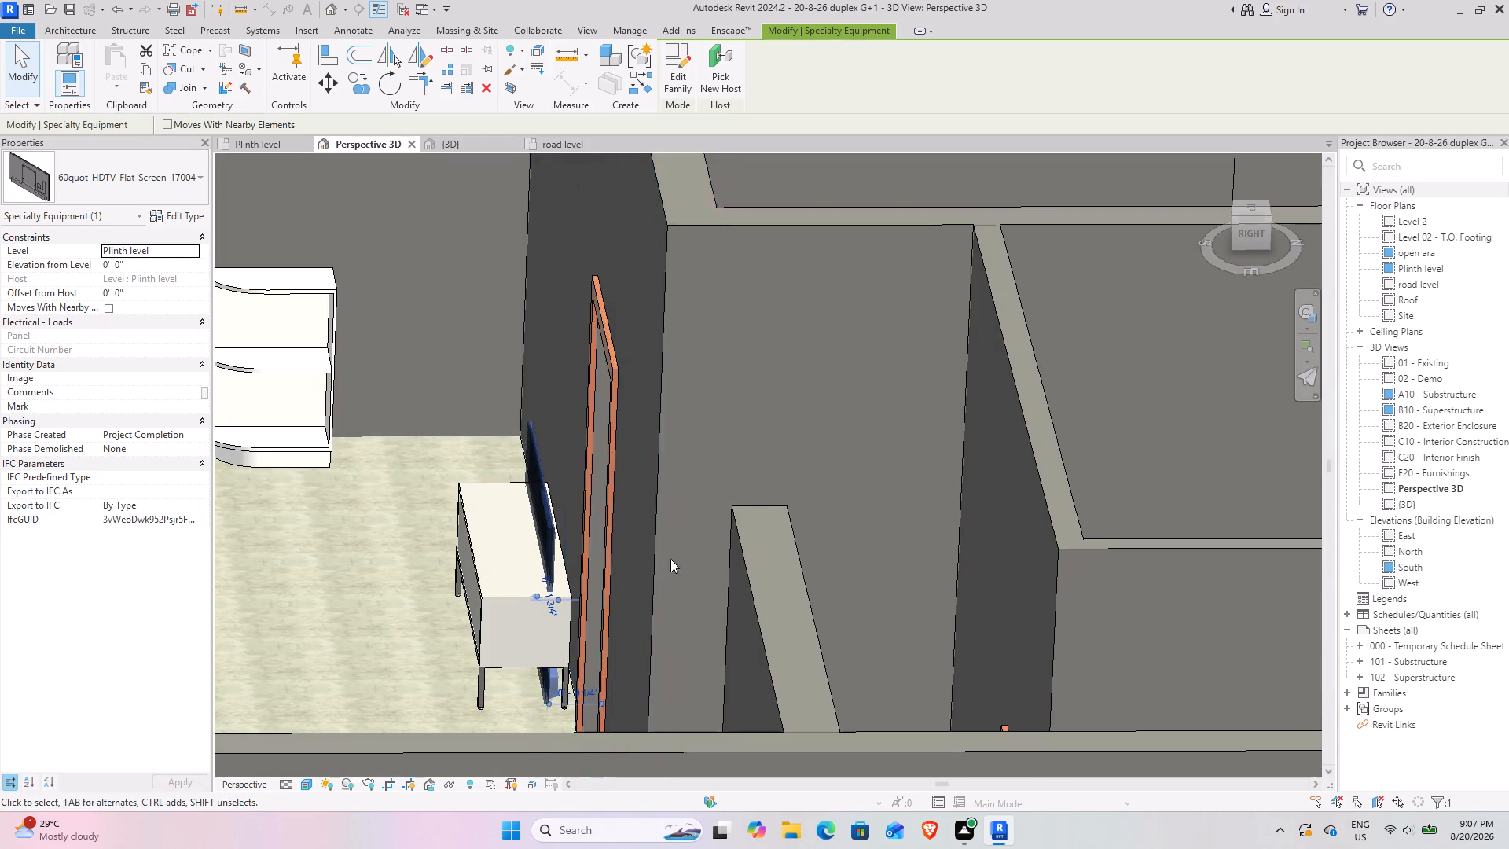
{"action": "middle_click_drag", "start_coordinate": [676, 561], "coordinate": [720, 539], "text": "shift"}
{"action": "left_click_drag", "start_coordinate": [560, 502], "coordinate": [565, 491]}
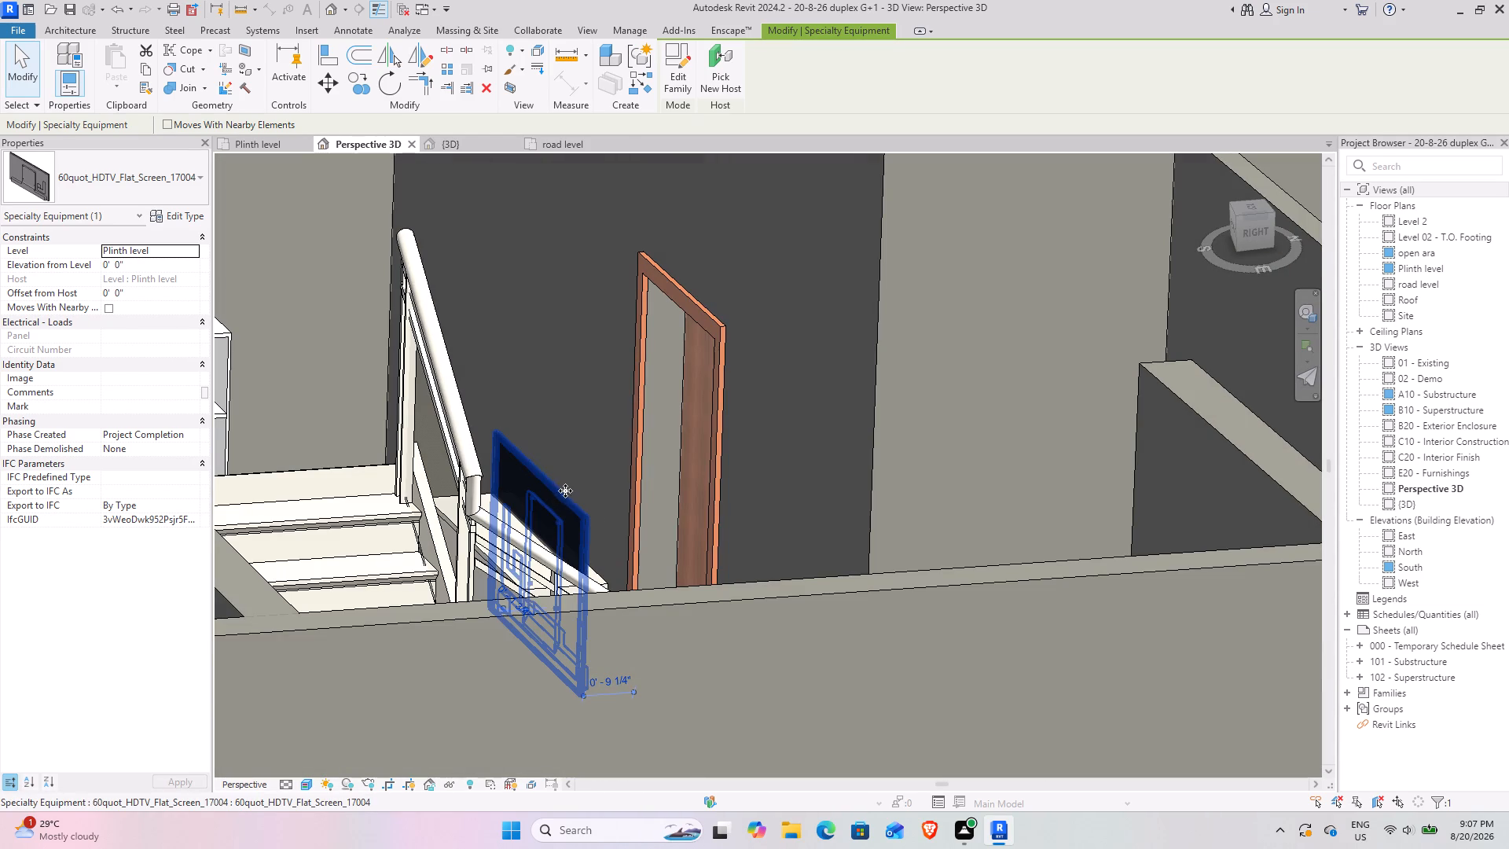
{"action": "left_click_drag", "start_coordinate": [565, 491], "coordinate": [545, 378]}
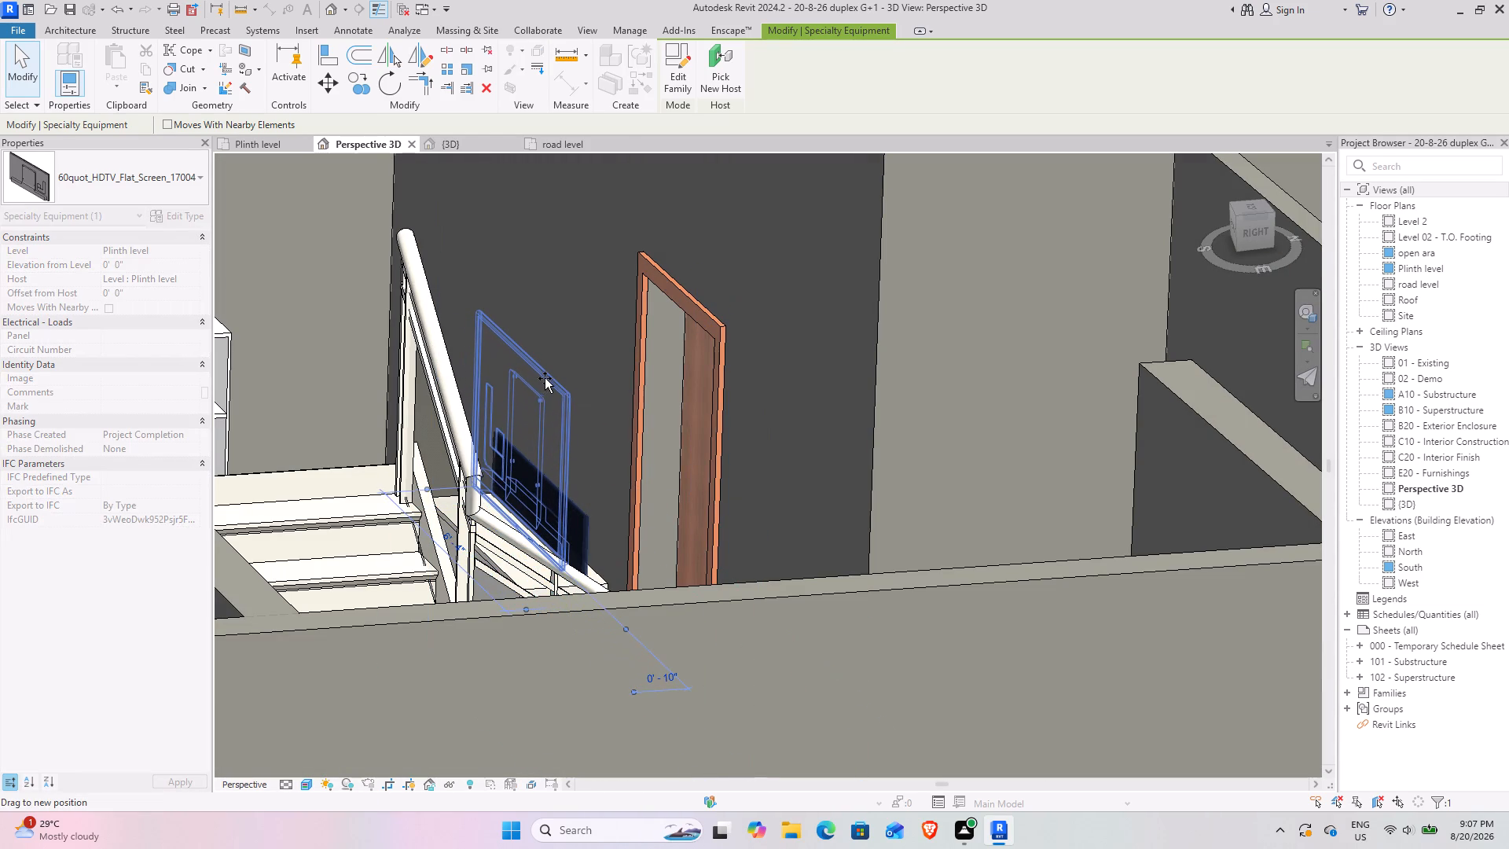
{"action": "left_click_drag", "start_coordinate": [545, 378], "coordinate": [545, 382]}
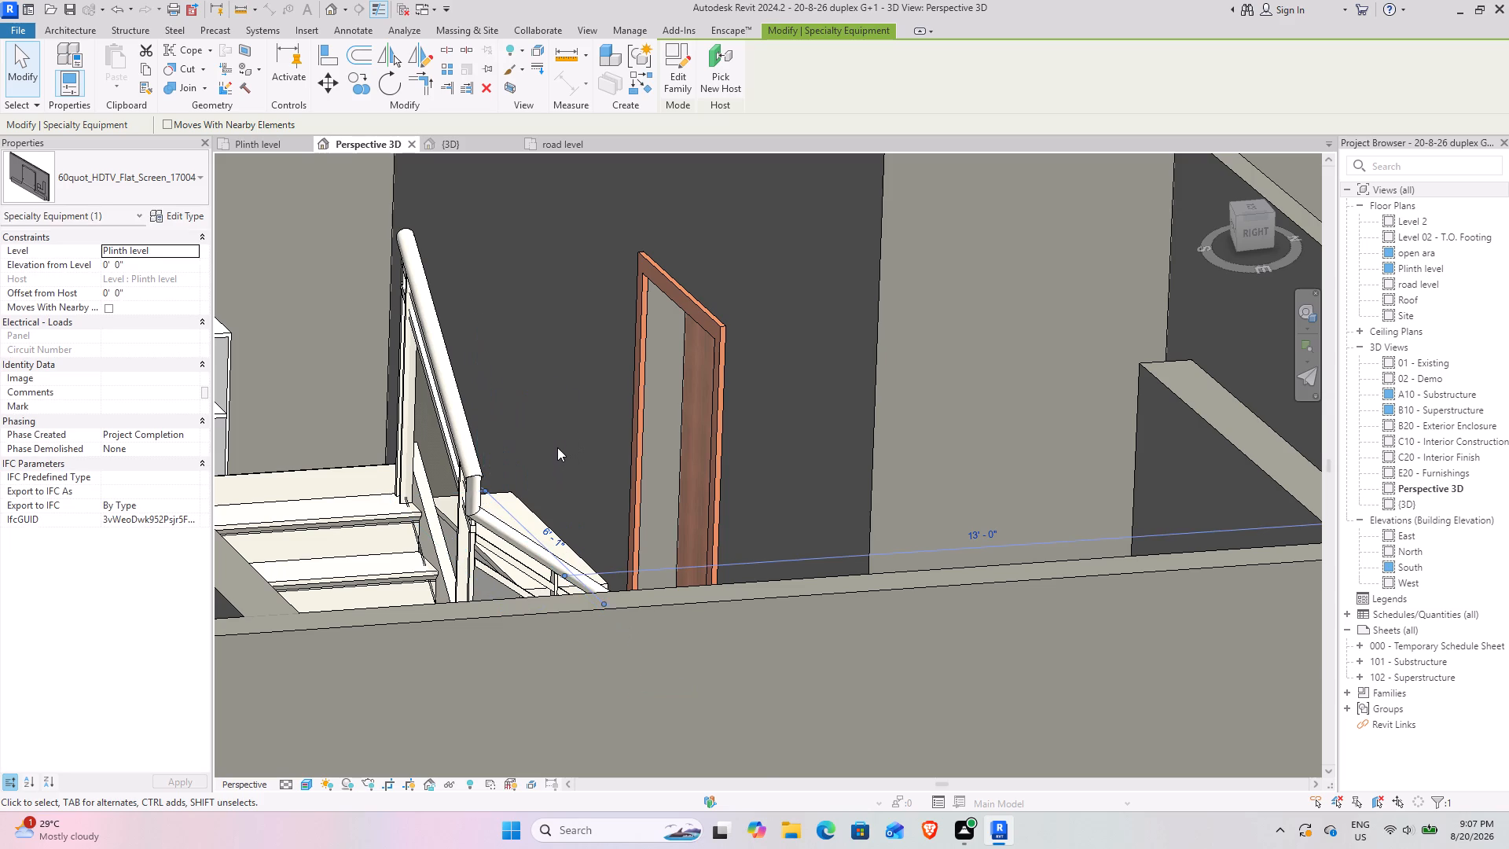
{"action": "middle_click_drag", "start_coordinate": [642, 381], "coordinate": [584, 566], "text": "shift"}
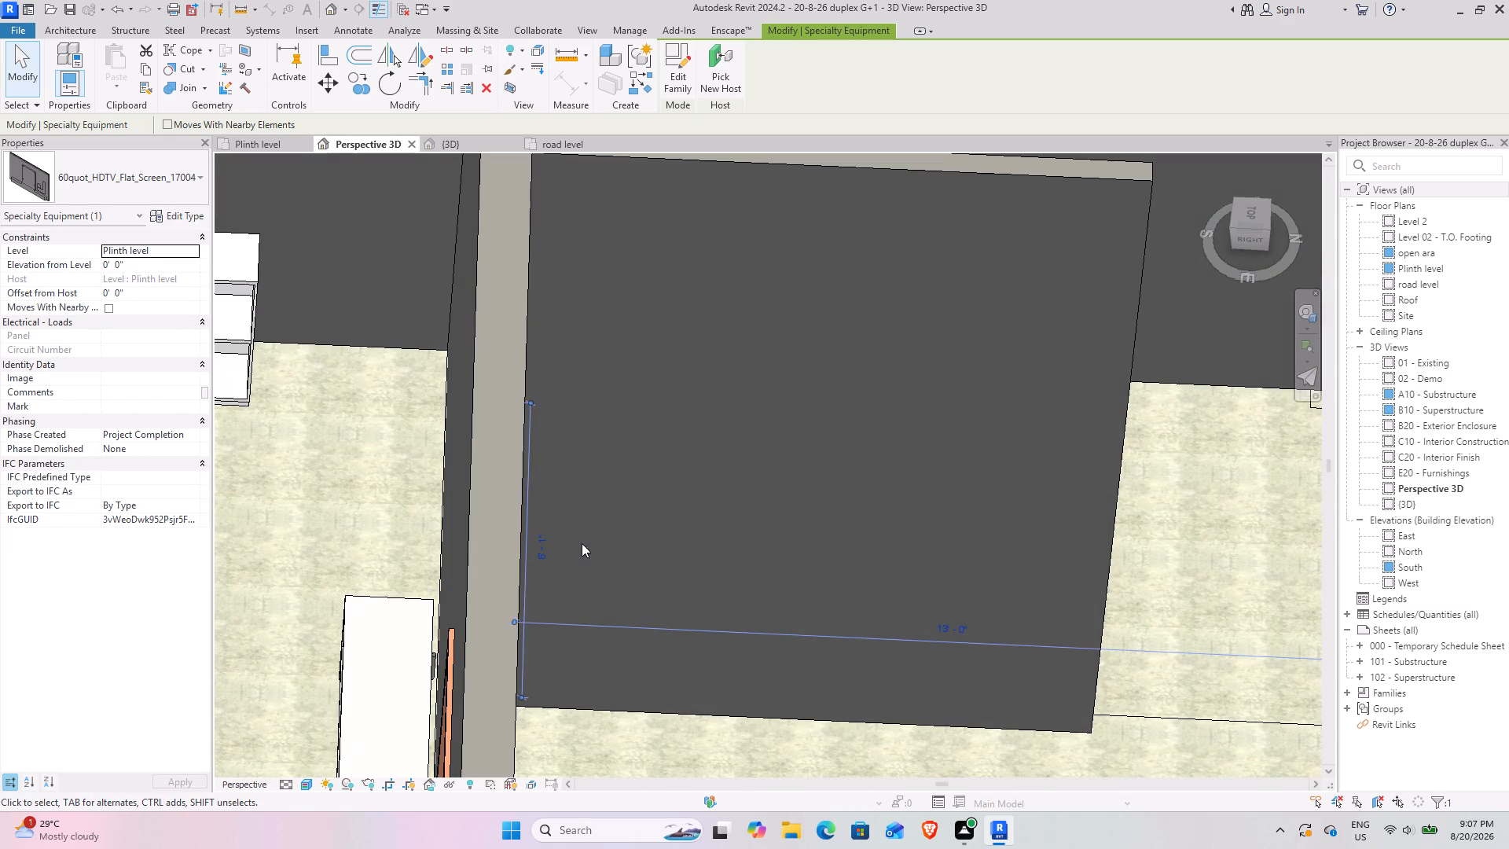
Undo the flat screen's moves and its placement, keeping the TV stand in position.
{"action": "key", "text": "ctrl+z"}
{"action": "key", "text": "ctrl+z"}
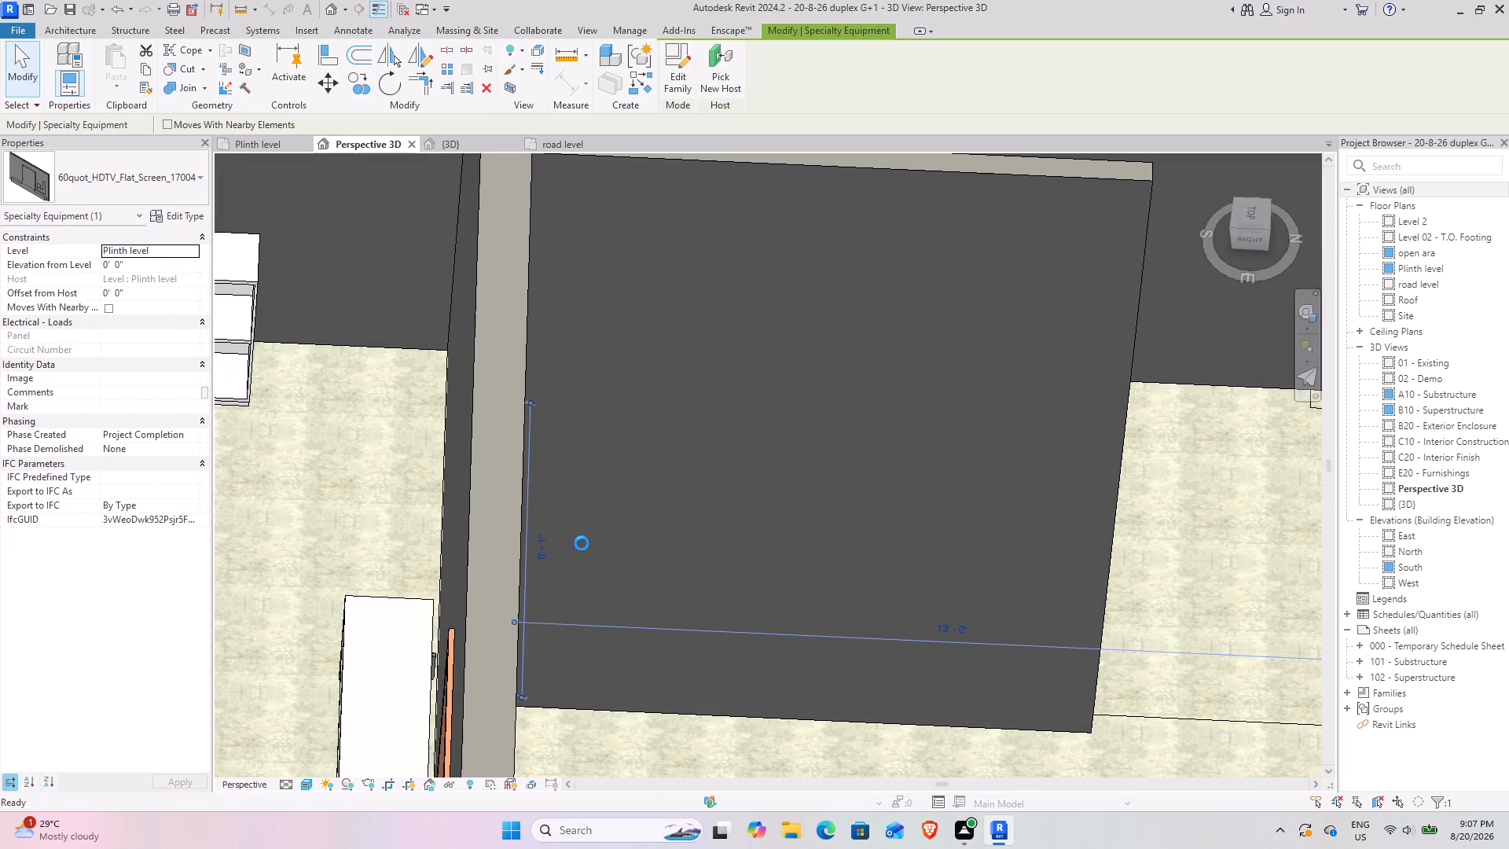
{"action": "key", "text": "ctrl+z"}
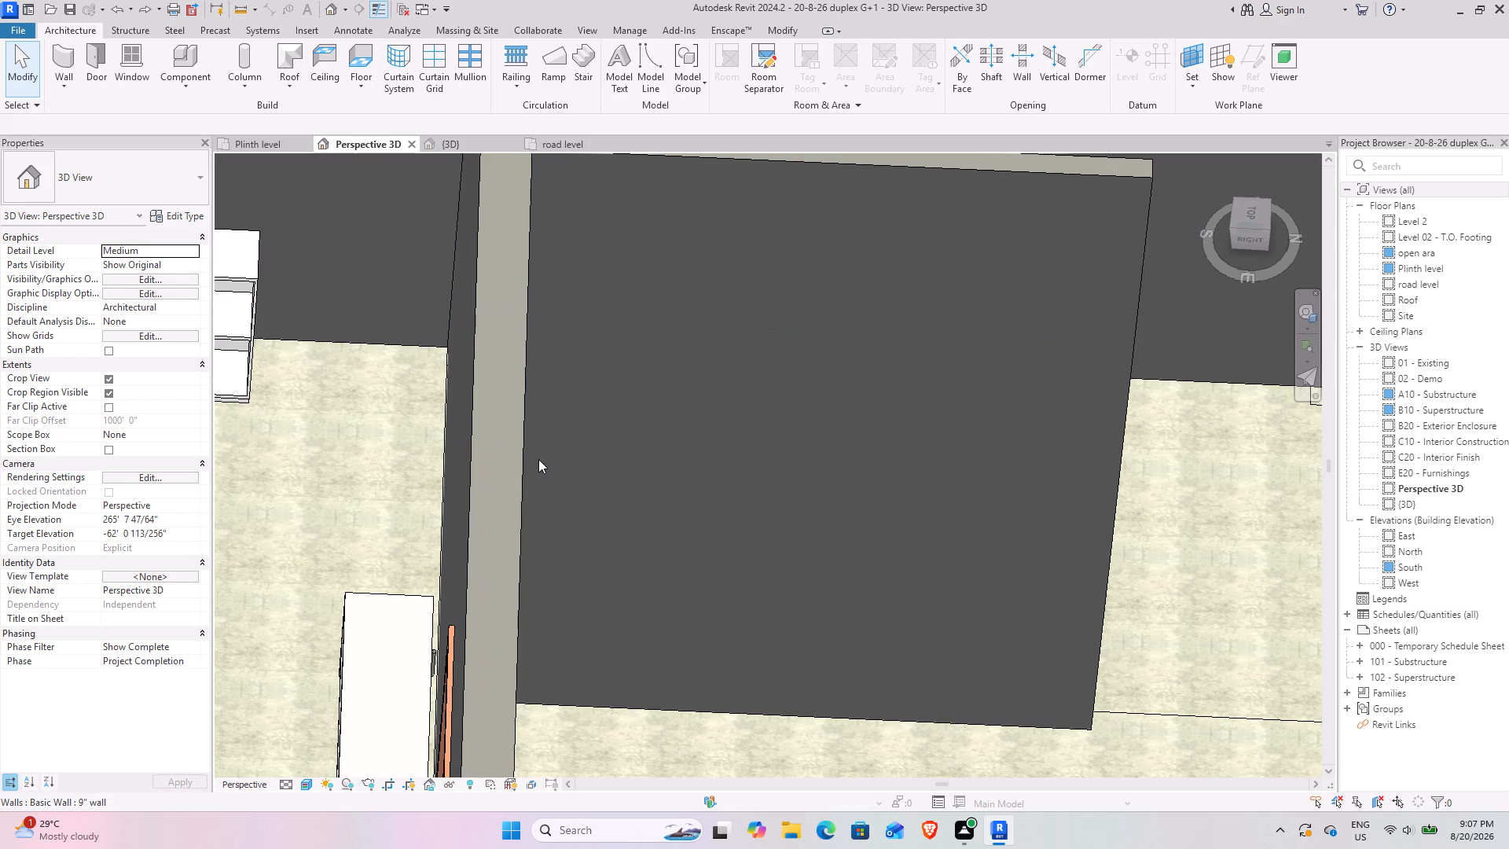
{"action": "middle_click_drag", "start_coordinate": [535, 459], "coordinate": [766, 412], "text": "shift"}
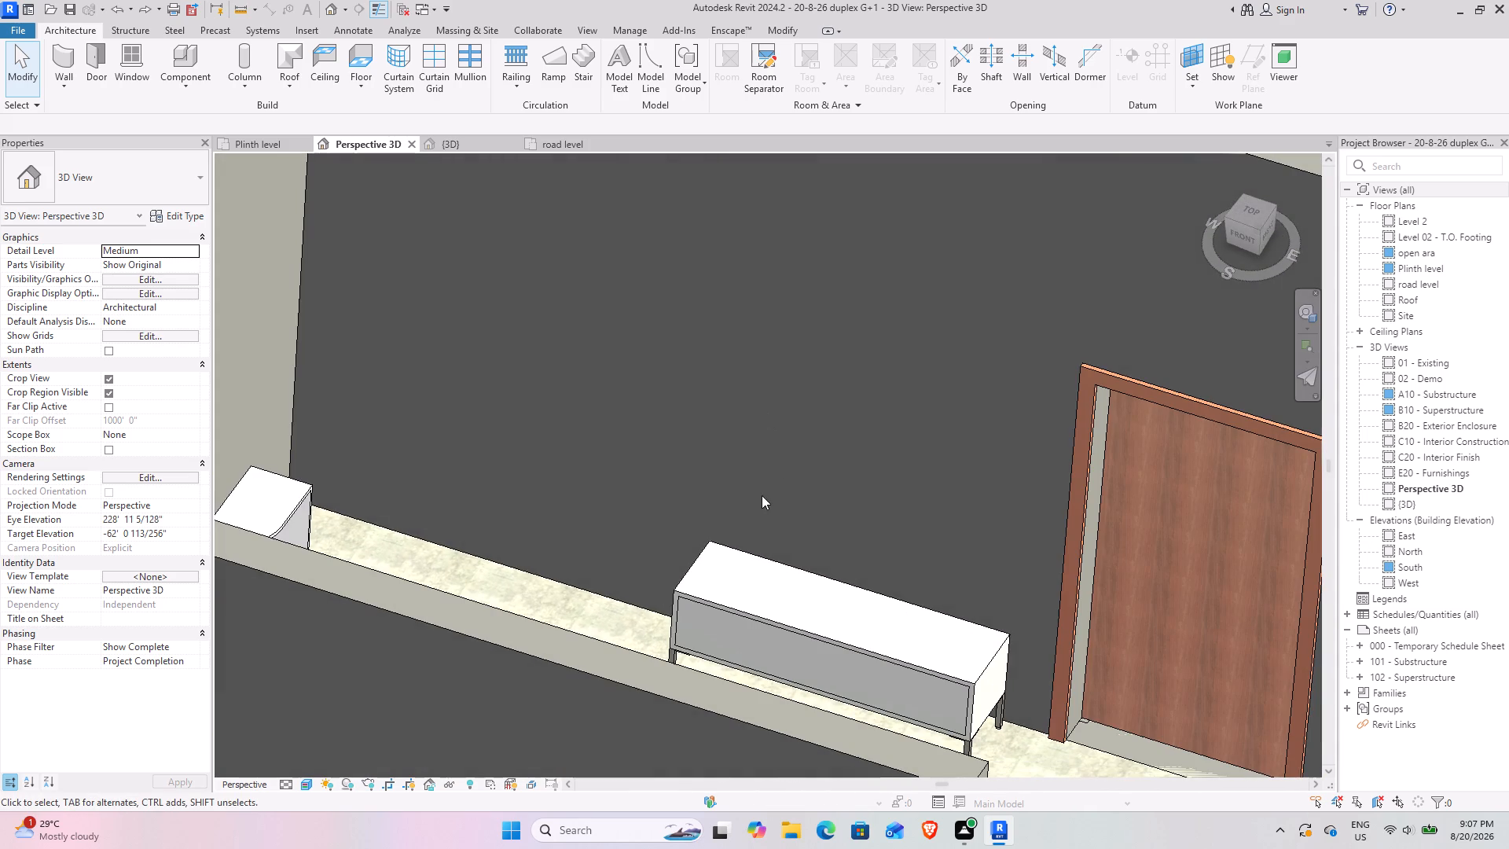
Load the 40quot_LCD_TV_11573 family from the TV folder as the component for placement.
{"action": "left_click", "coordinate": [196, 87]}
{"action": "left_click", "coordinate": [220, 116]}
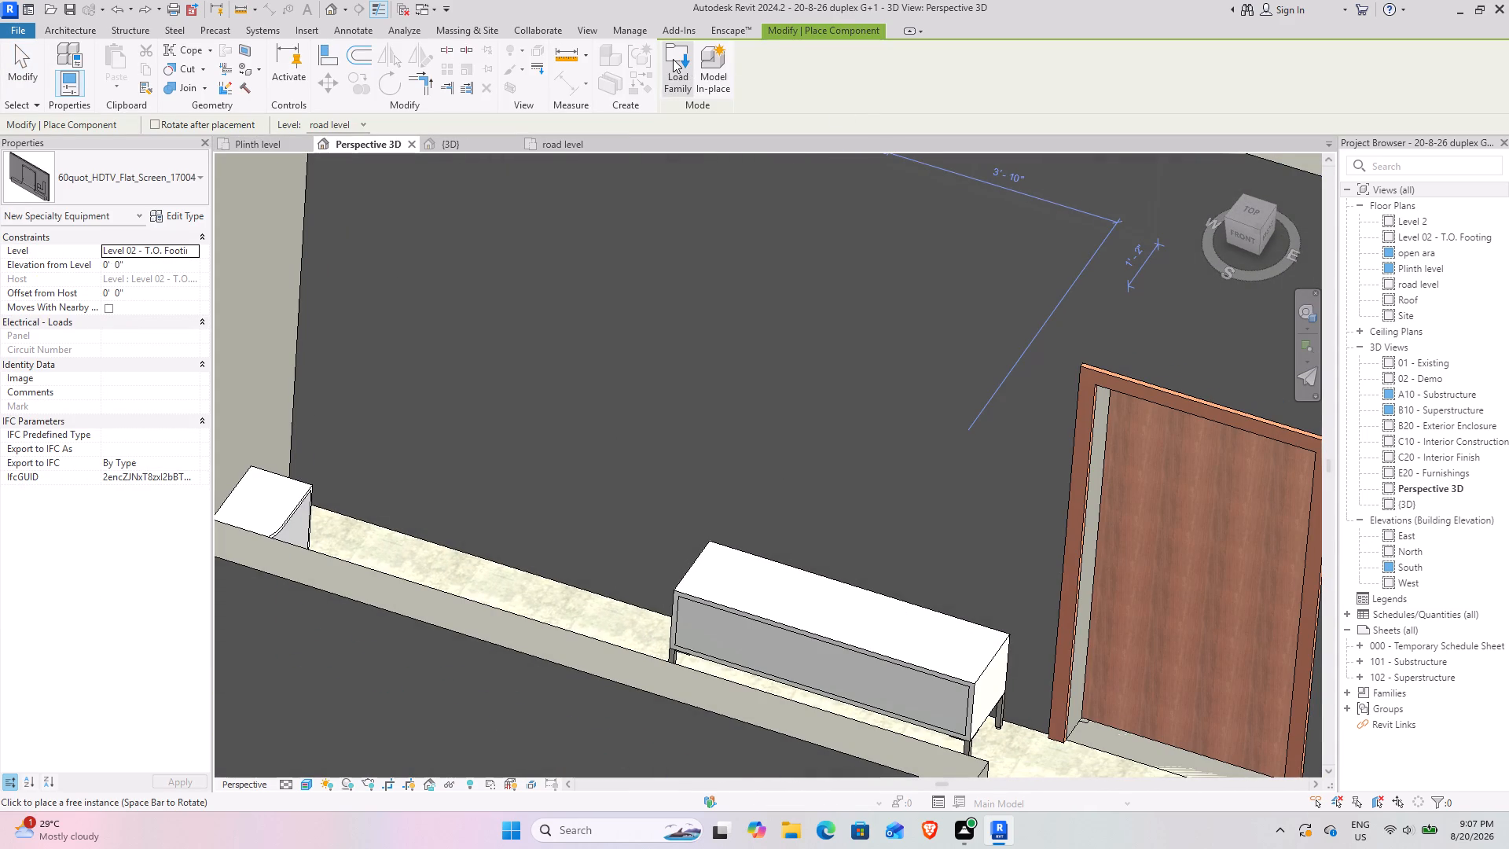
{"action": "left_click", "coordinate": [673, 59]}
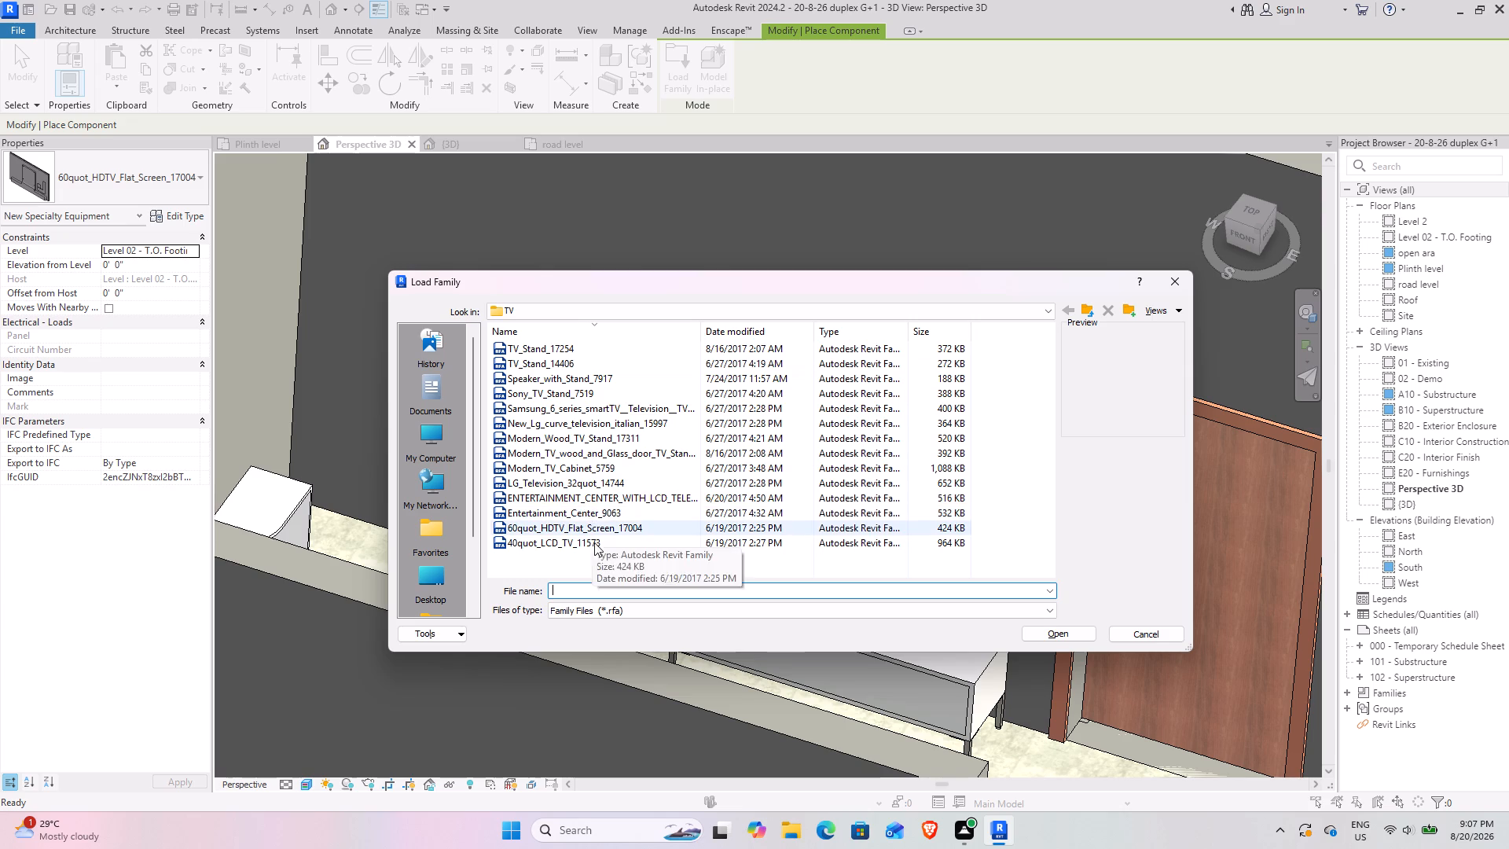
{"action": "scroll", "coordinate": [600, 501], "scroll_direction": "up", "scroll_amount": 8, "text": "ctrl"}
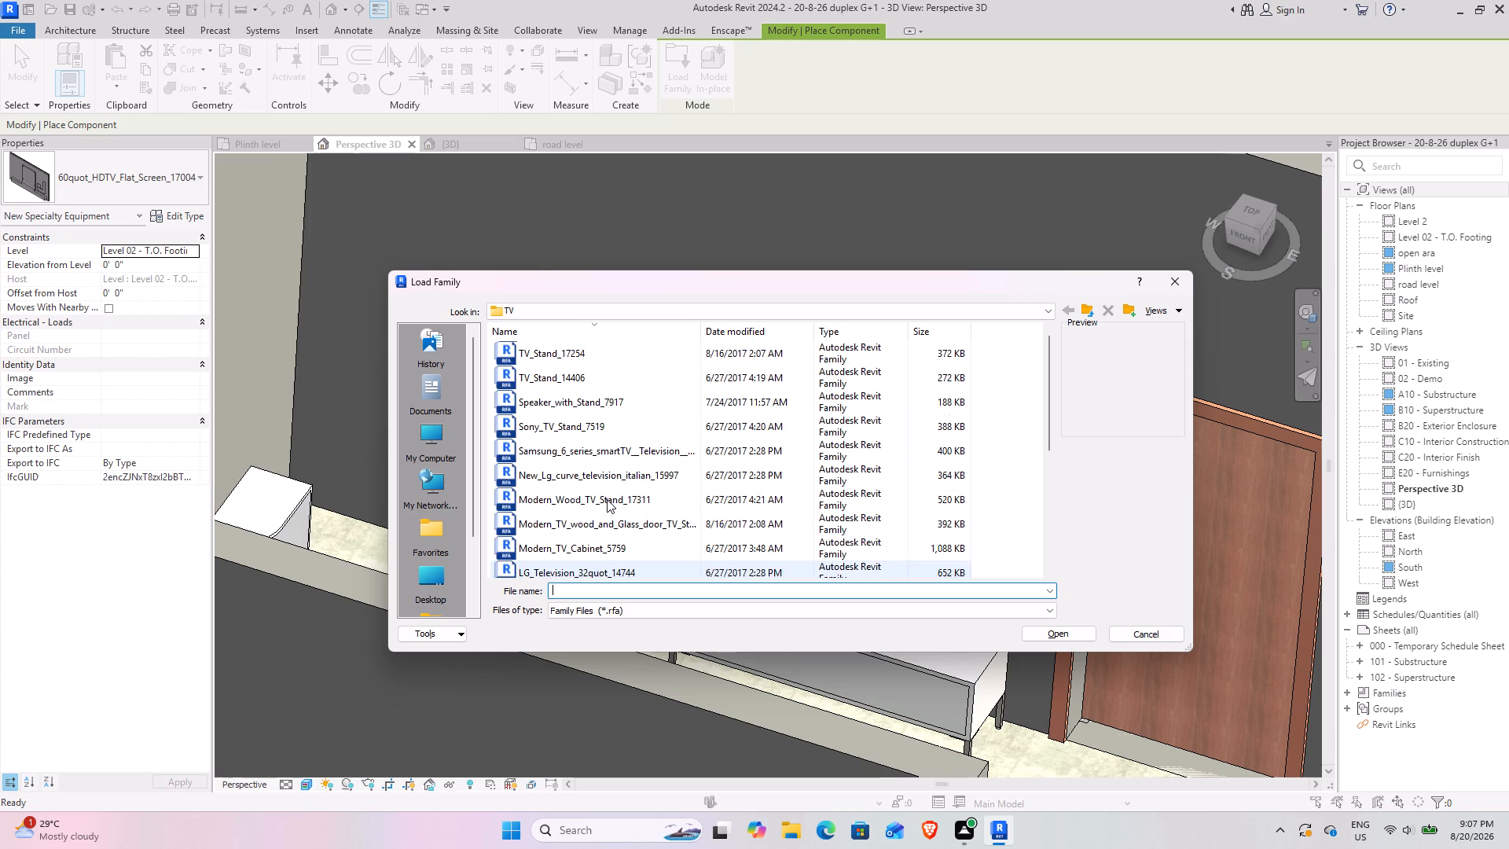
{"action": "scroll", "coordinate": [607, 499], "scroll_direction": "up", "scroll_amount": 3, "text": "ctrl"}
{"action": "middle_click_drag", "start_coordinate": [600, 514], "coordinate": [659, 428]}
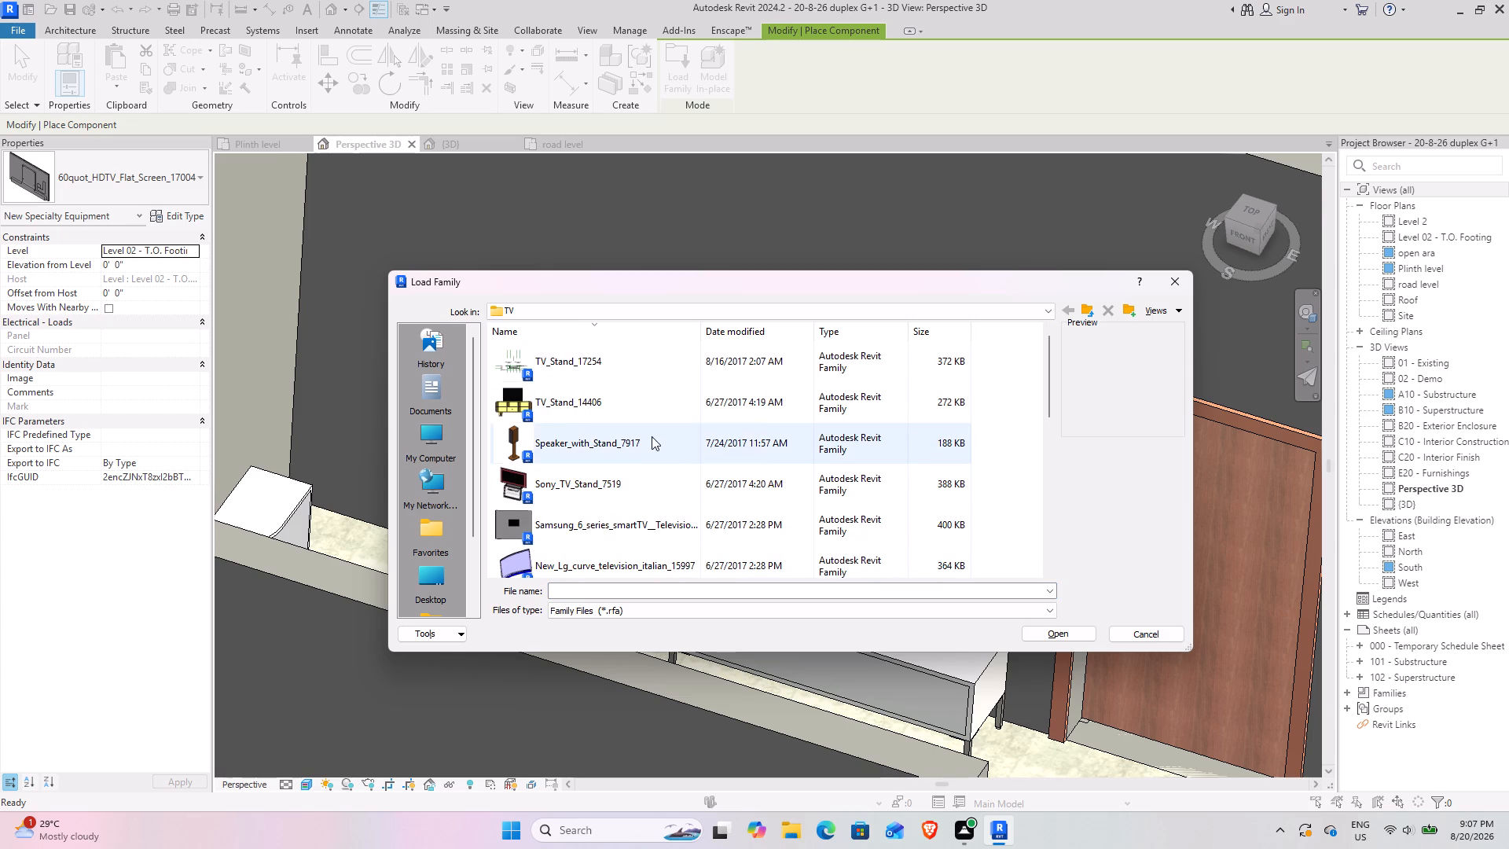
{"action": "scroll", "coordinate": [652, 436], "scroll_direction": "down", "scroll_amount": 3}
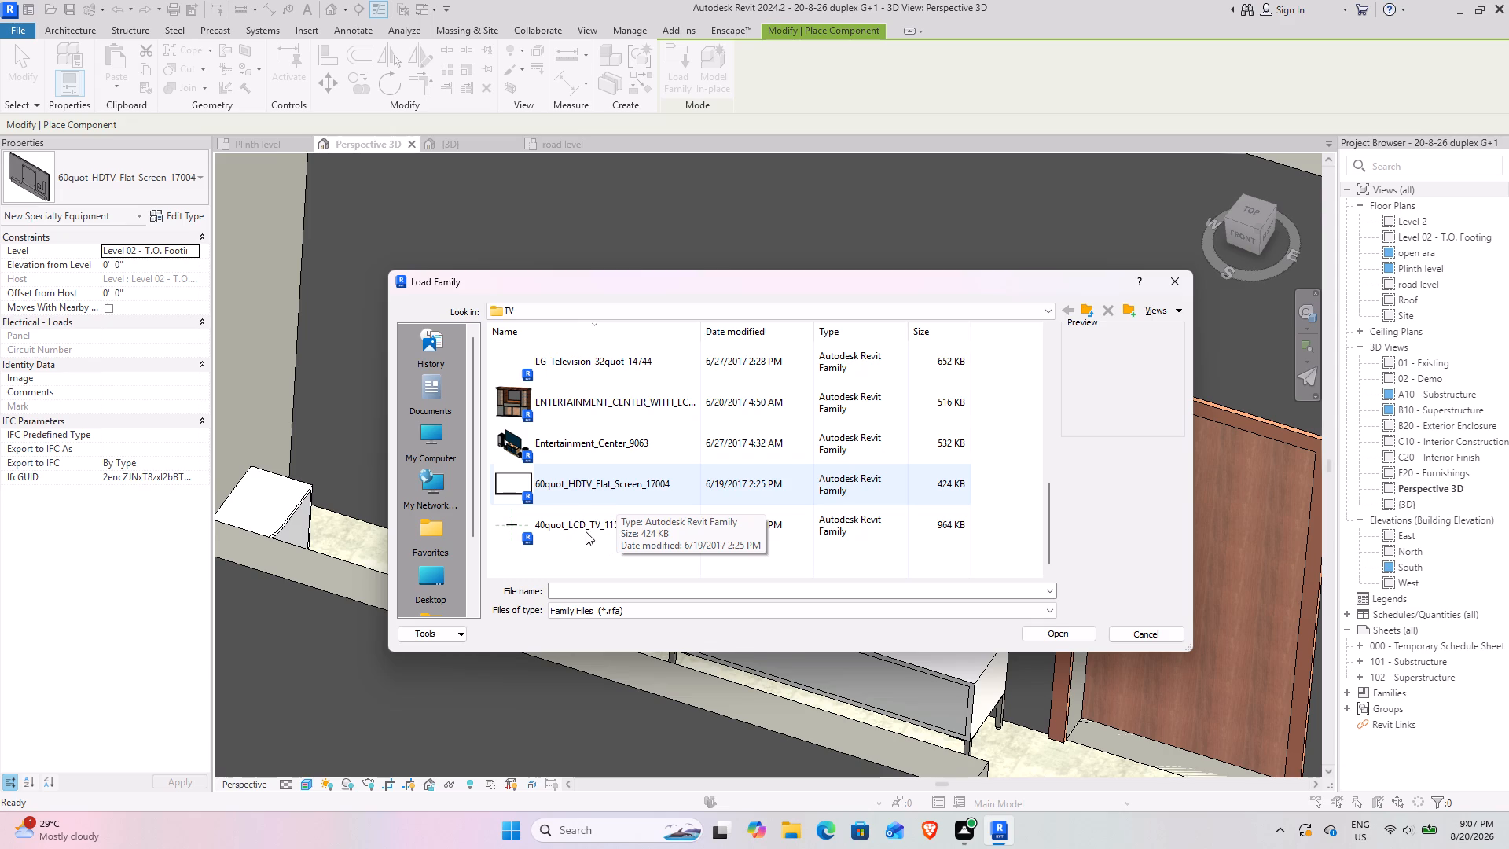
{"action": "left_click", "coordinate": [659, 530]}
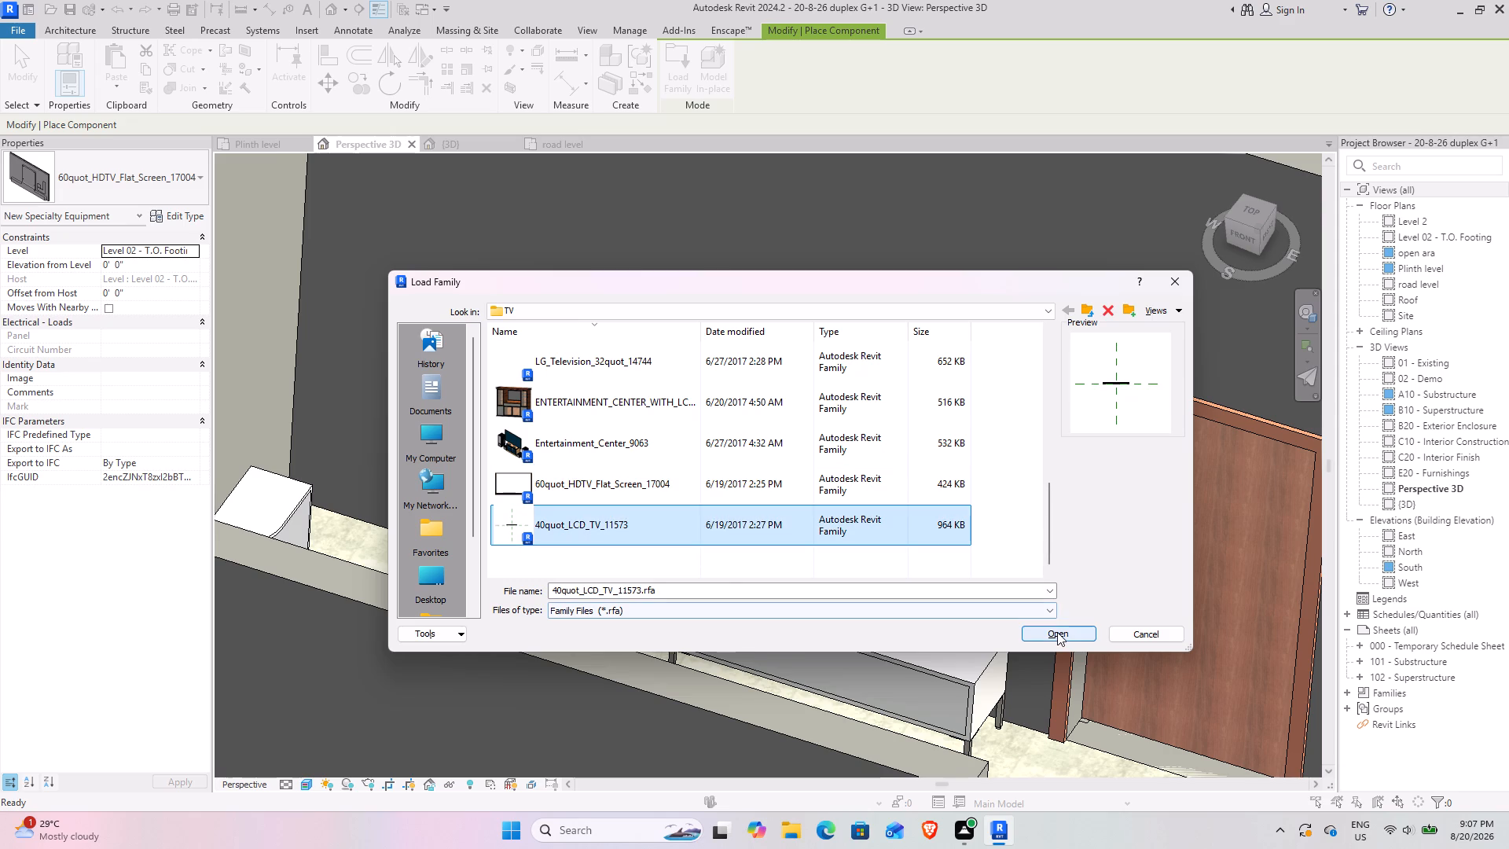
{"action": "left_click", "coordinate": [1058, 632]}
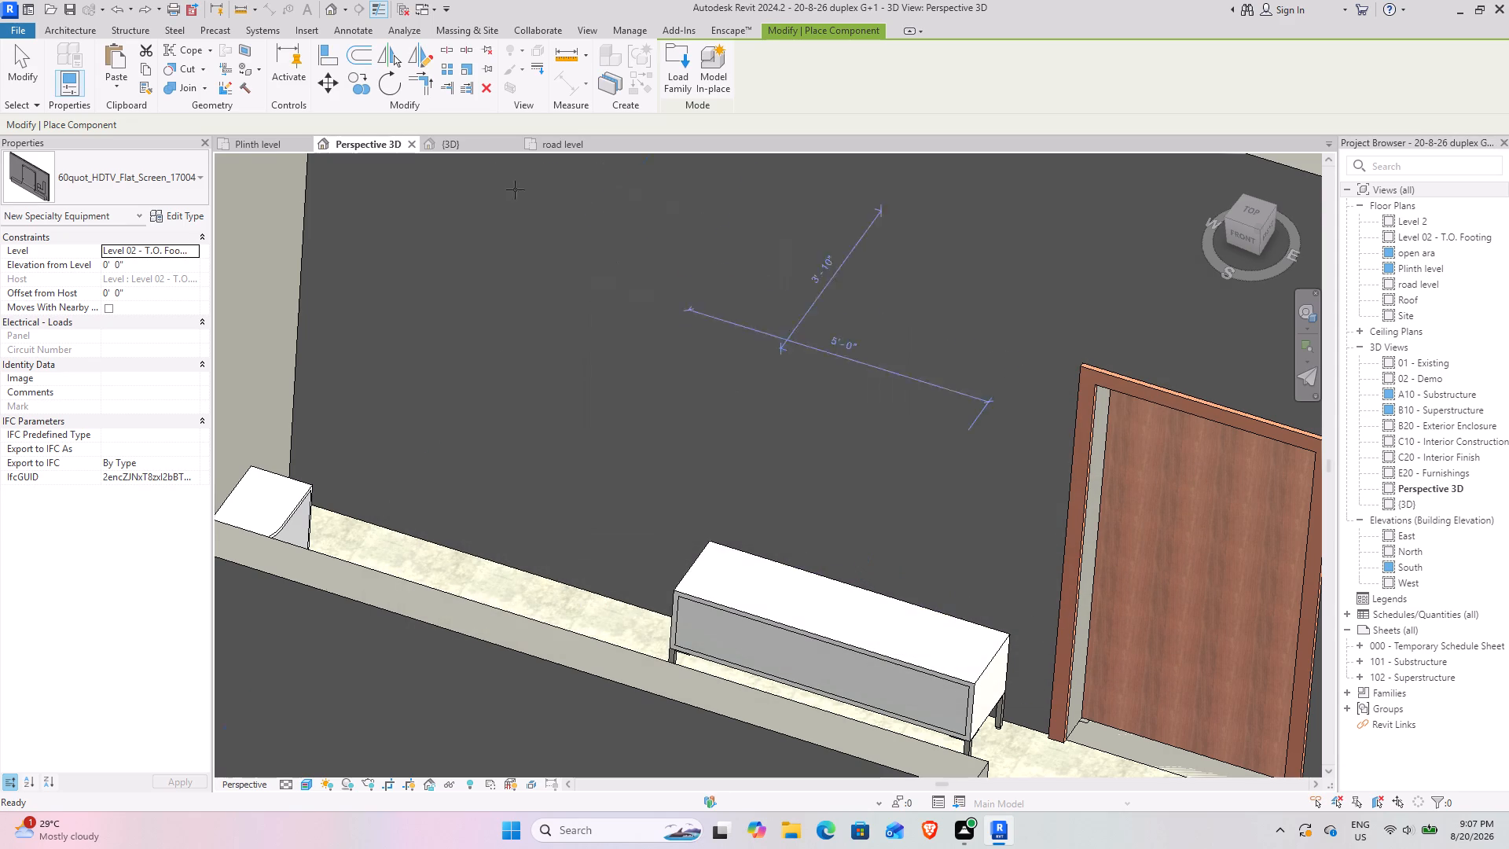
In the Plinth level plan, place the 40-inch LCD TV rotated 180° at the middle of the TV stand.
{"action": "left_click", "coordinate": [254, 146]}
{"action": "scroll", "coordinate": [853, 362], "scroll_direction": "down", "scroll_amount": 5}
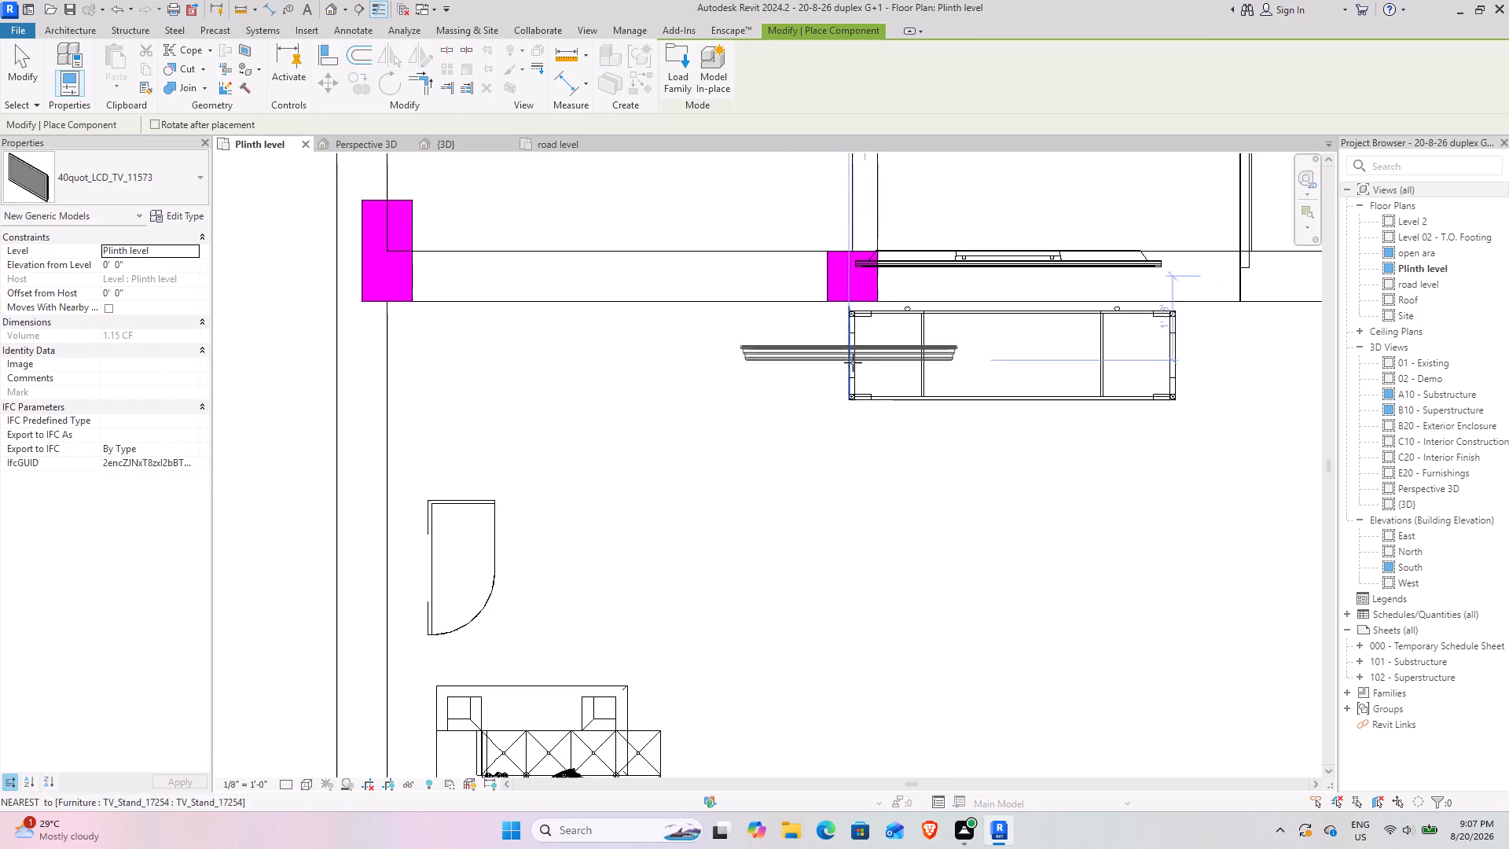
{"action": "middle_click_drag", "start_coordinate": [876, 353], "coordinate": [626, 373]}
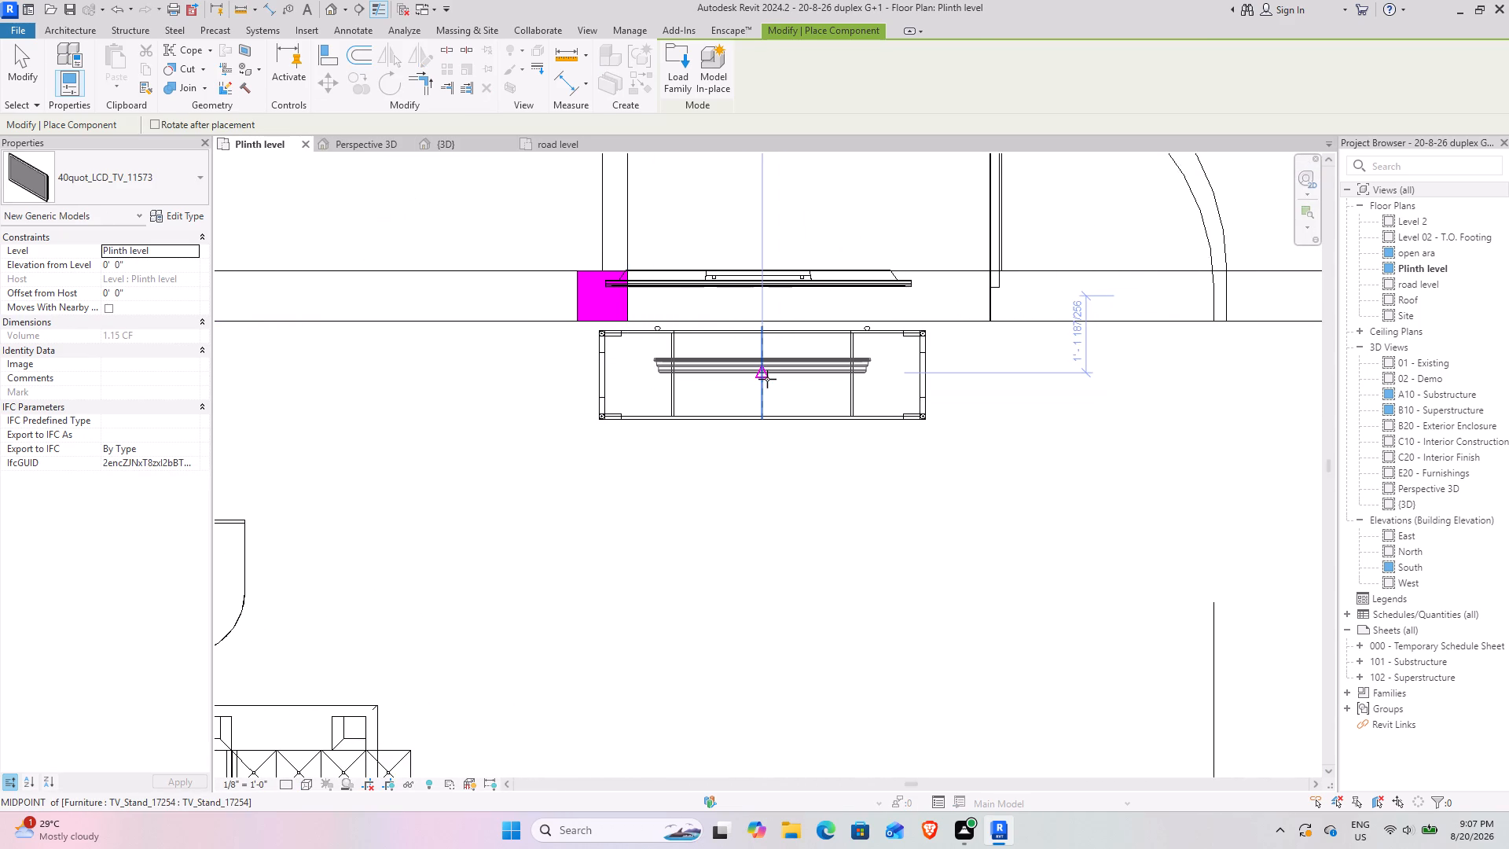
{"action": "key", "text": "space"}
{"action": "key", "text": "space"}
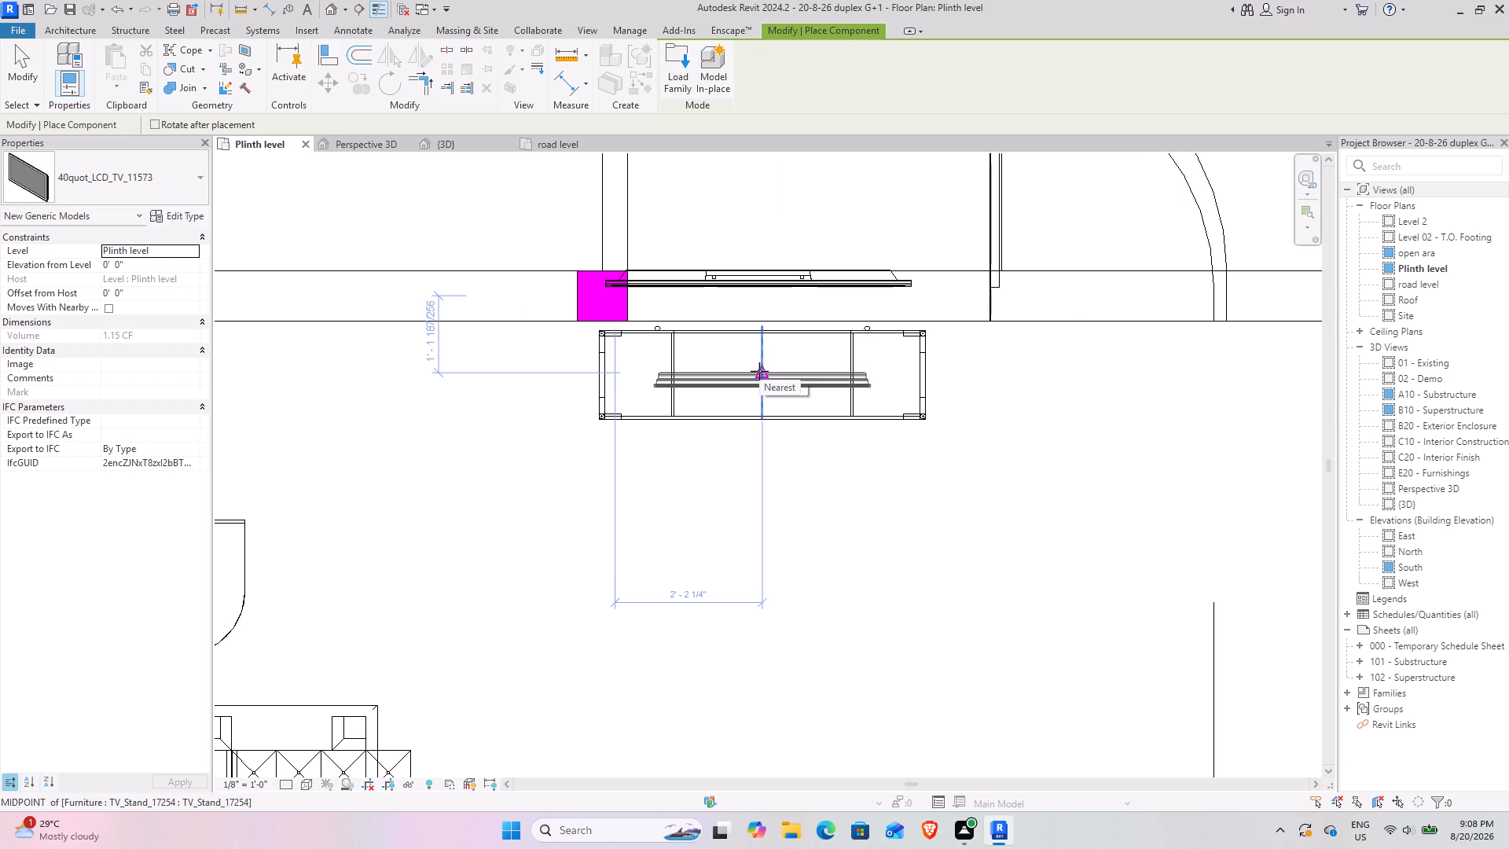
{"action": "left_click", "coordinate": [759, 371]}
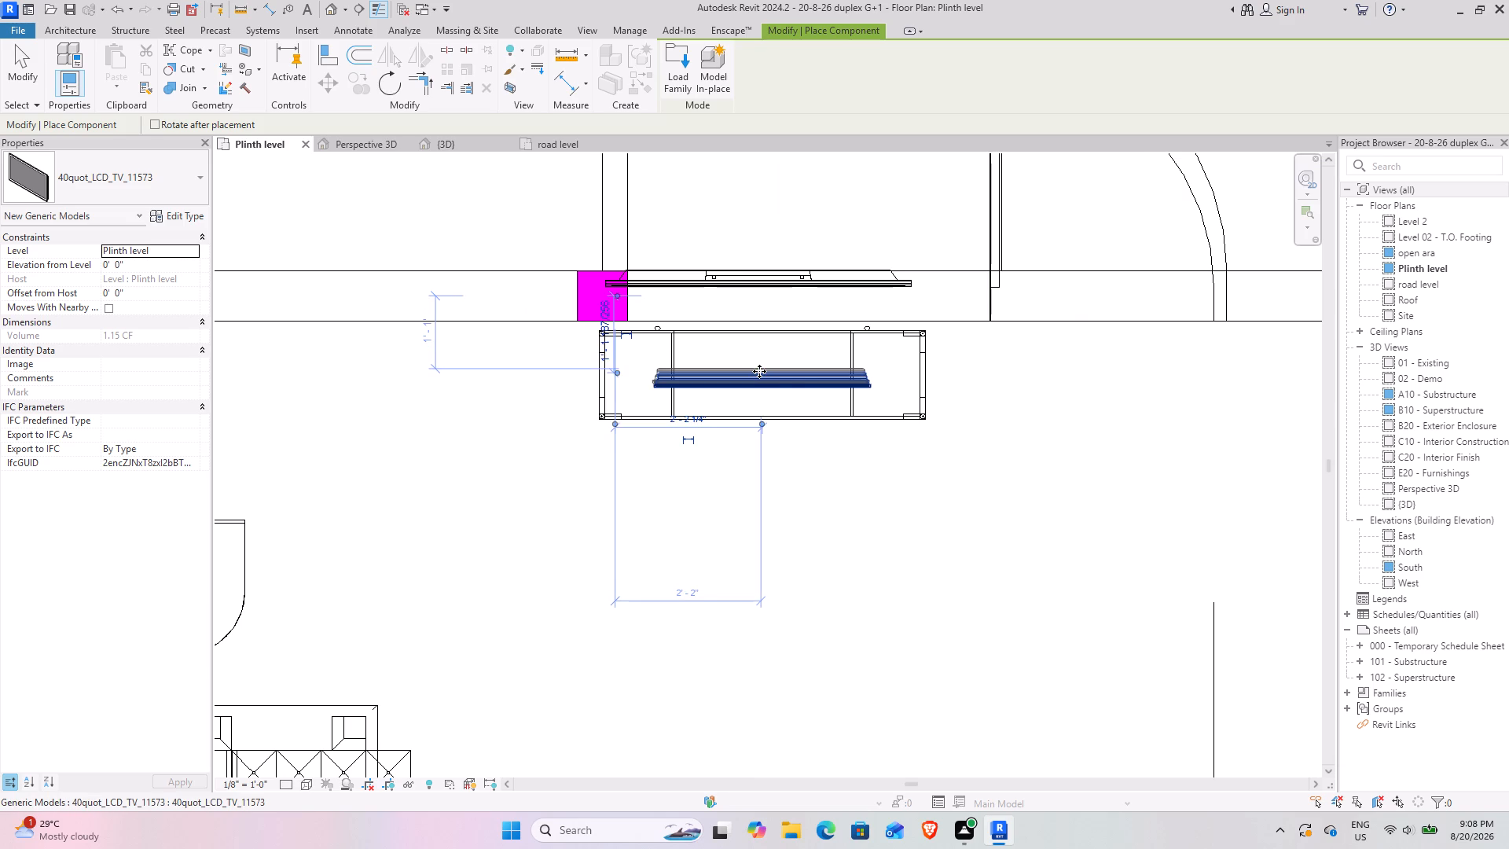
{"action": "key", "text": "Escape"}
{"action": "key", "text": "Escape"}
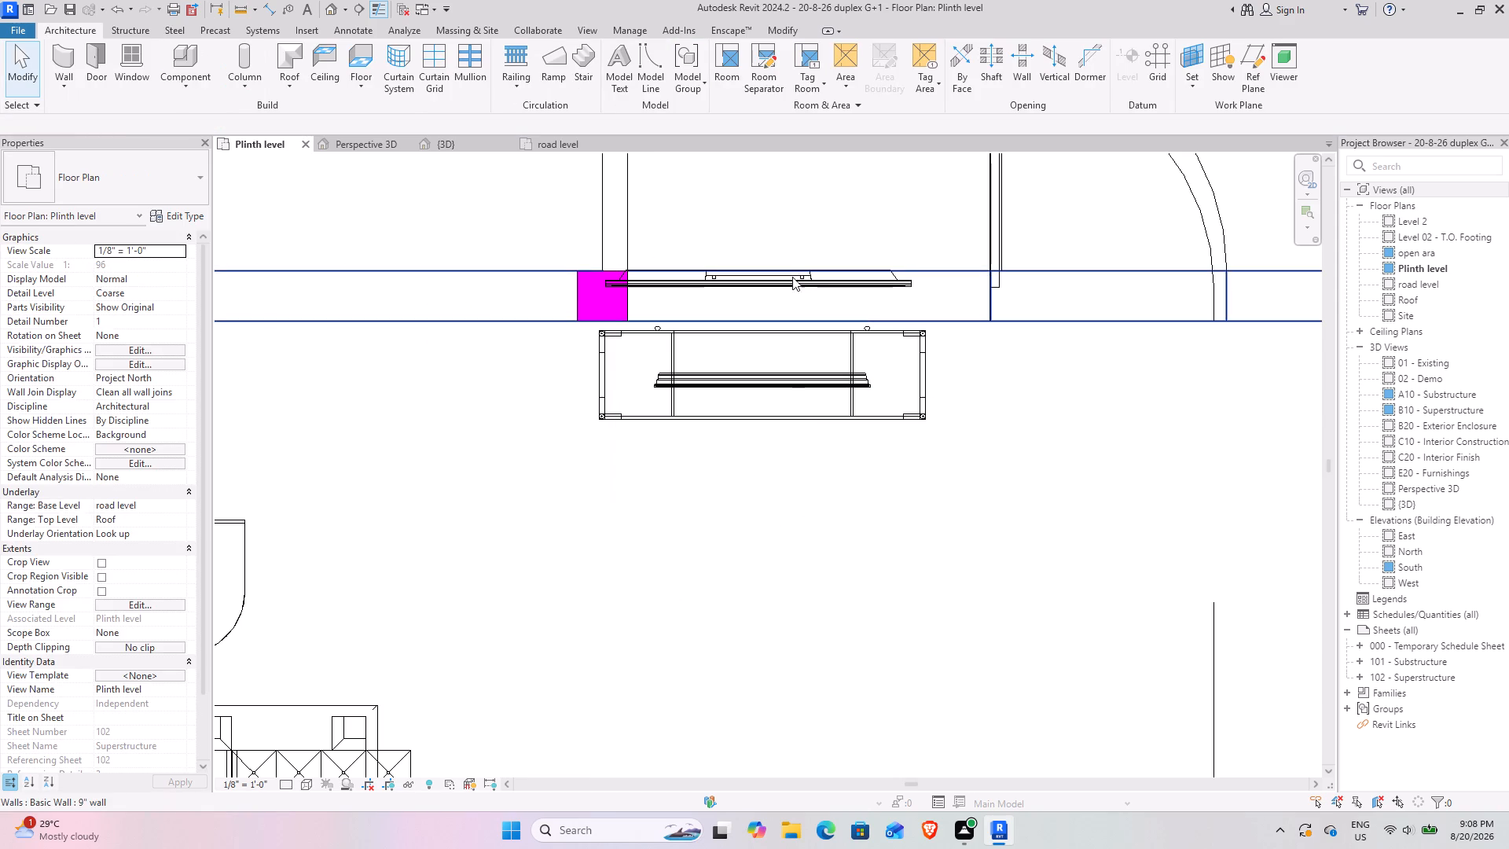
Delete the leftover flat screen embedded in the wall behind the TV stand.
{"action": "left_click", "coordinate": [788, 280]}
{"action": "key", "text": "Delete"}
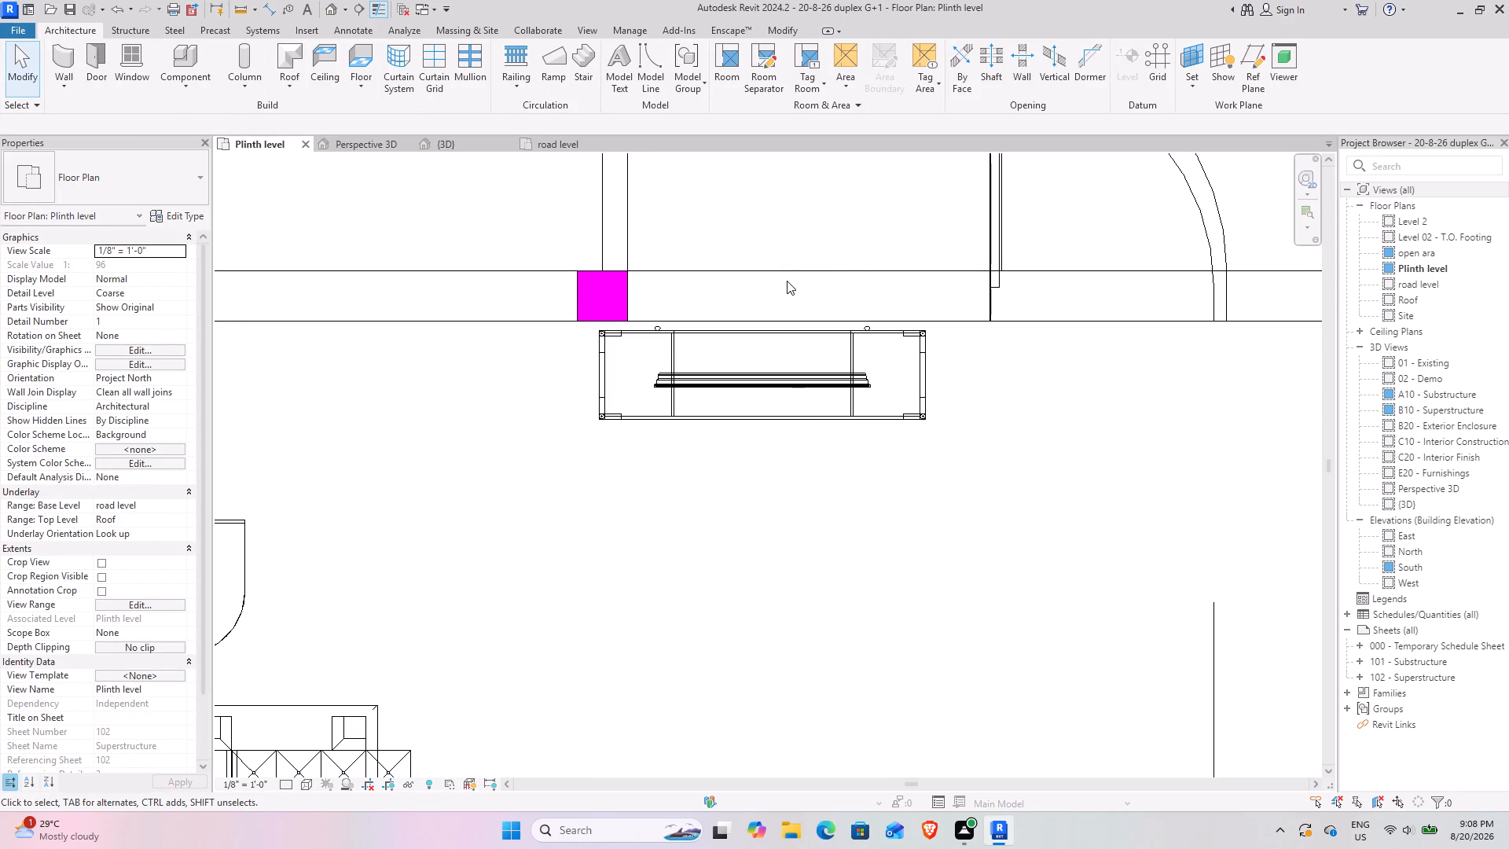
In the Perspective 3D view, nudge the LCD TV lengthwise along the stand, away from the door, to about 7'-3" from the side wall.
{"action": "middle_click_drag", "start_coordinate": [802, 377], "coordinate": [778, 340], "text": "shift"}
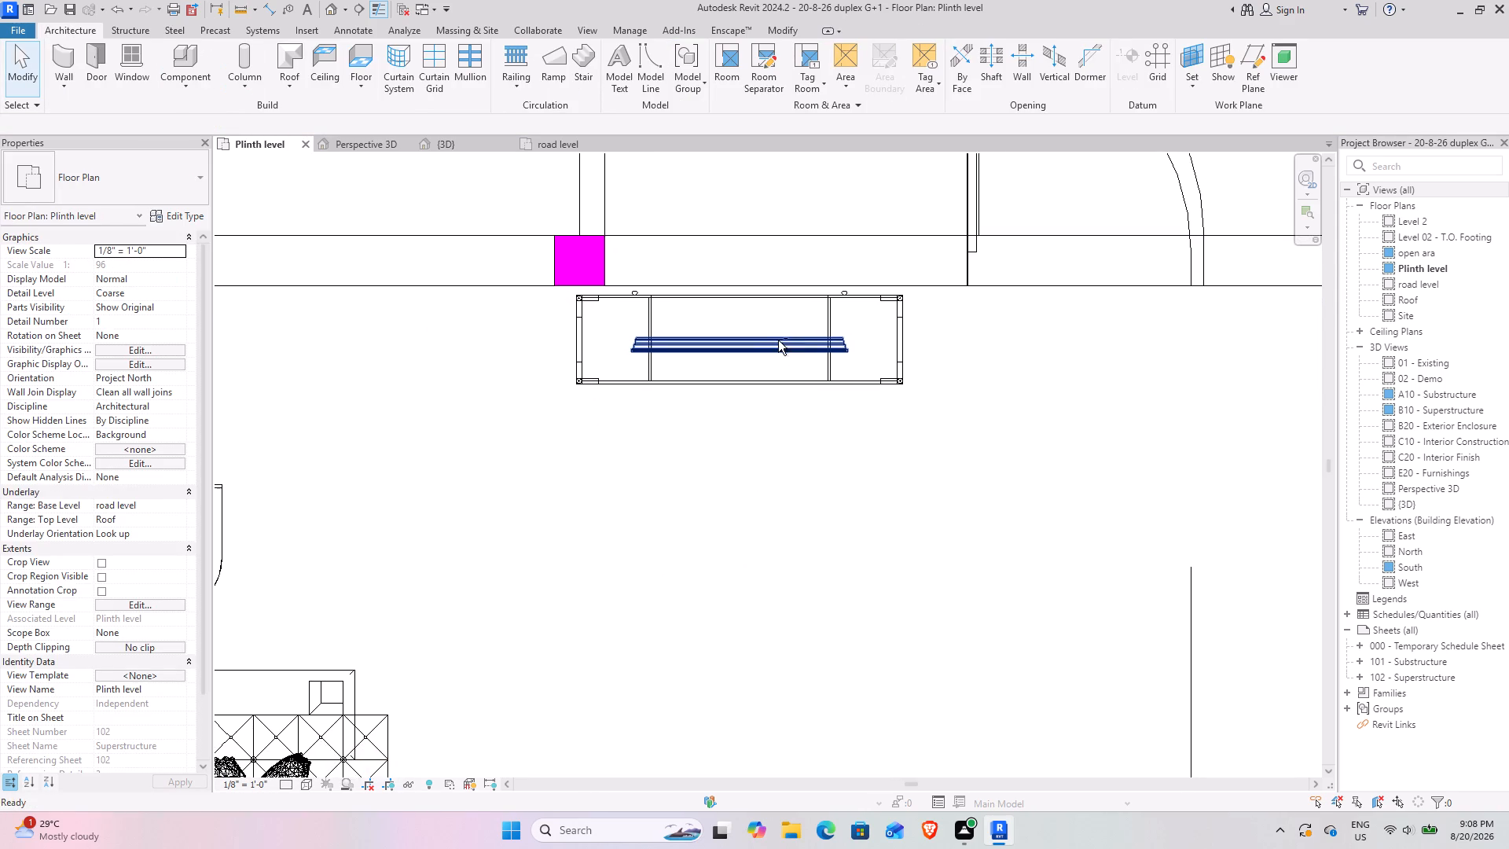
{"action": "middle_click_drag", "start_coordinate": [778, 340], "coordinate": [780, 342], "text": "shift"}
{"action": "left_click", "coordinate": [380, 135]}
{"action": "left_click", "coordinate": [380, 144]}
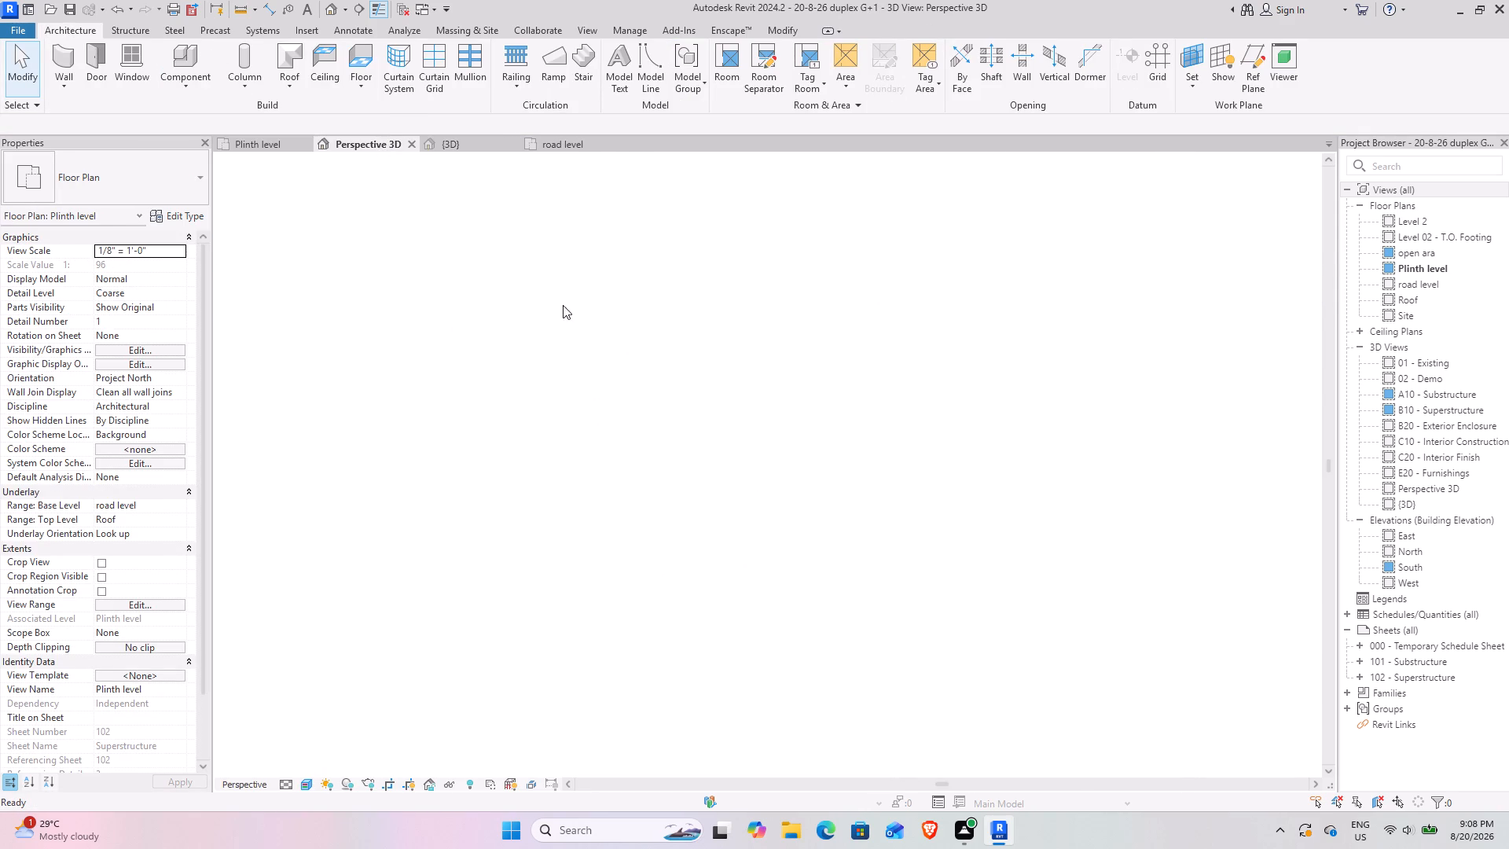
{"action": "left_click", "coordinate": [912, 630]}
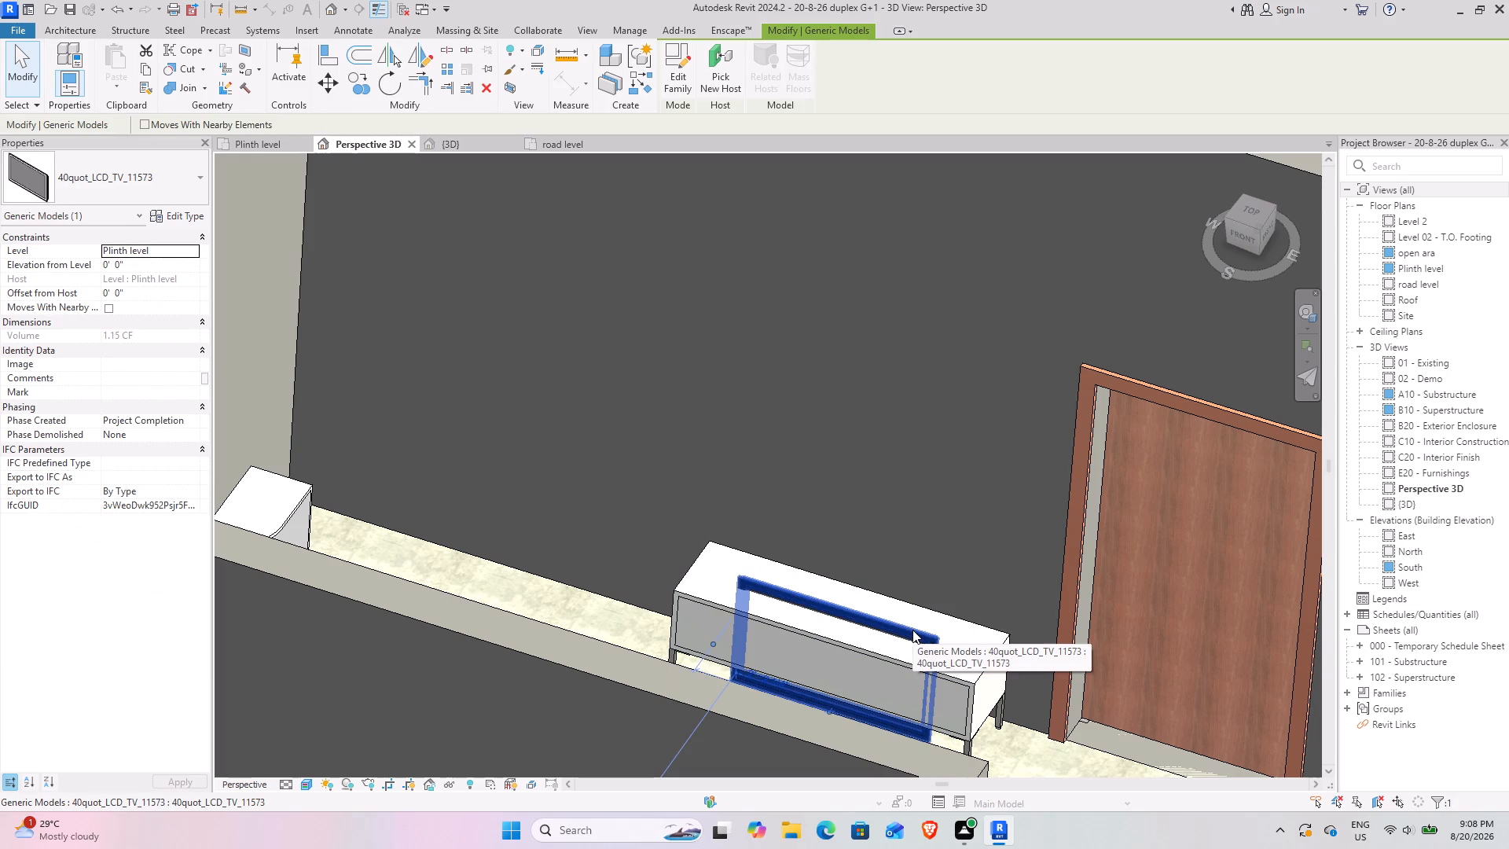
{"action": "middle_click_drag", "start_coordinate": [905, 622], "coordinate": [804, 568], "text": "shift"}
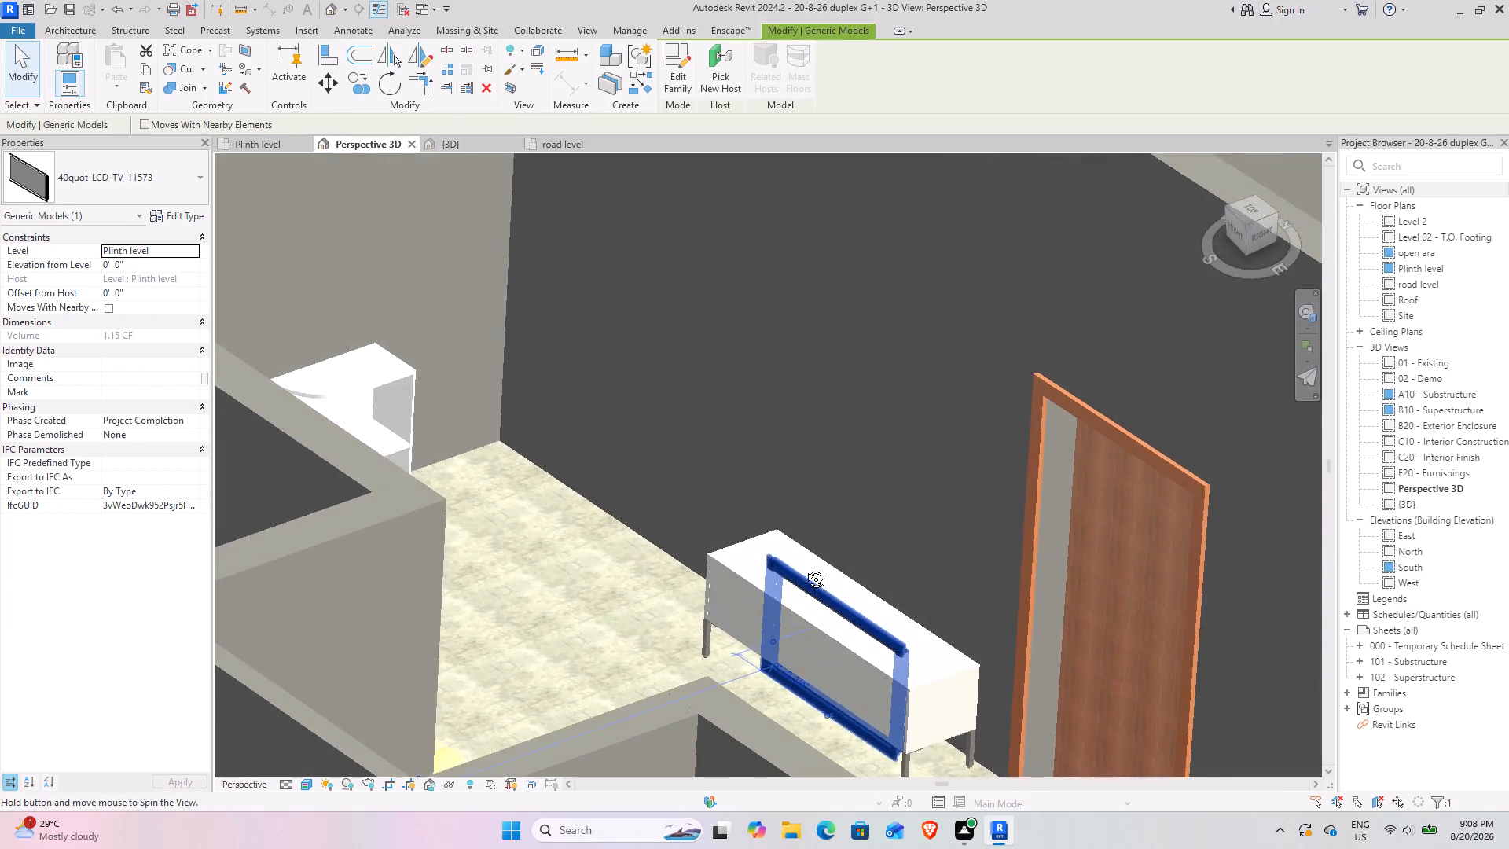
{"action": "middle_click_drag", "start_coordinate": [804, 568], "coordinate": [680, 528], "text": "shift"}
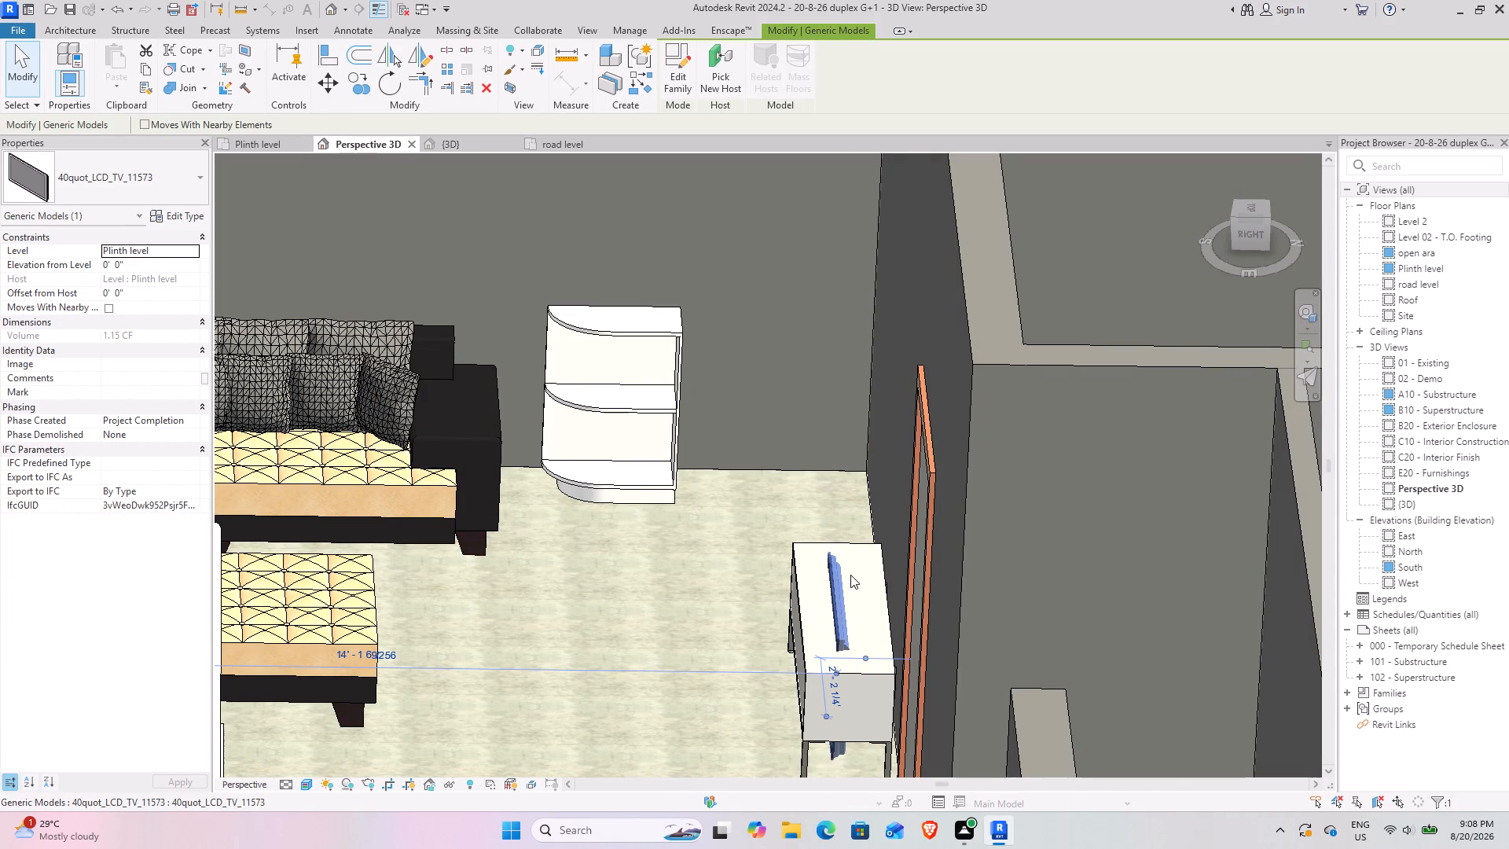
{"action": "key", "text": "Up"}
{"action": "key", "text": "Up"}
{"action": "key", "text": "Up"}
{"action": "key", "text": "Up"}
{"action": "key", "text": "Up"}
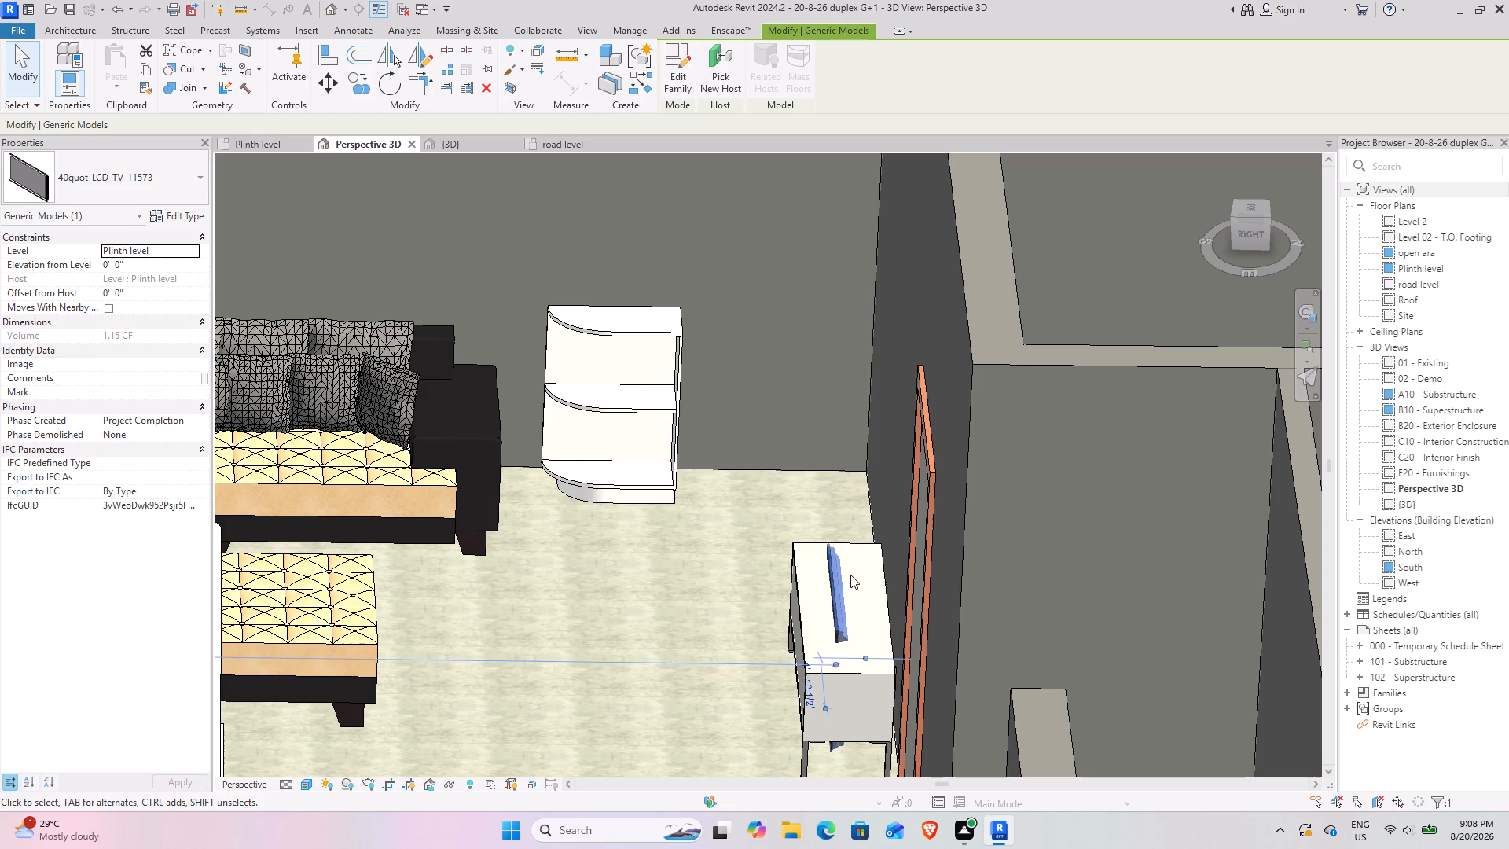
{"action": "key", "text": "Up"}
{"action": "key", "text": "Up"}
{"action": "key", "text": "Up"}
{"action": "key", "text": "Up"}
{"action": "key", "text": "Up"}
{"action": "key", "text": "Up"}
{"action": "key", "text": "Up"}
{"action": "key", "text": "Up"}
{"action": "key", "text": "Up"}
{"action": "key", "text": "Up"}
{"action": "key", "text": "Up"}
{"action": "key", "text": "Up"}
{"action": "key", "text": "Up"}
{"action": "key", "text": "Up"}
{"action": "key", "text": "Up"}
{"action": "key", "text": "Up"}
{"action": "key", "text": "Up"}
{"action": "key", "text": "Up"}
{"action": "key", "text": "Up"}
{"action": "key", "text": "Up"}
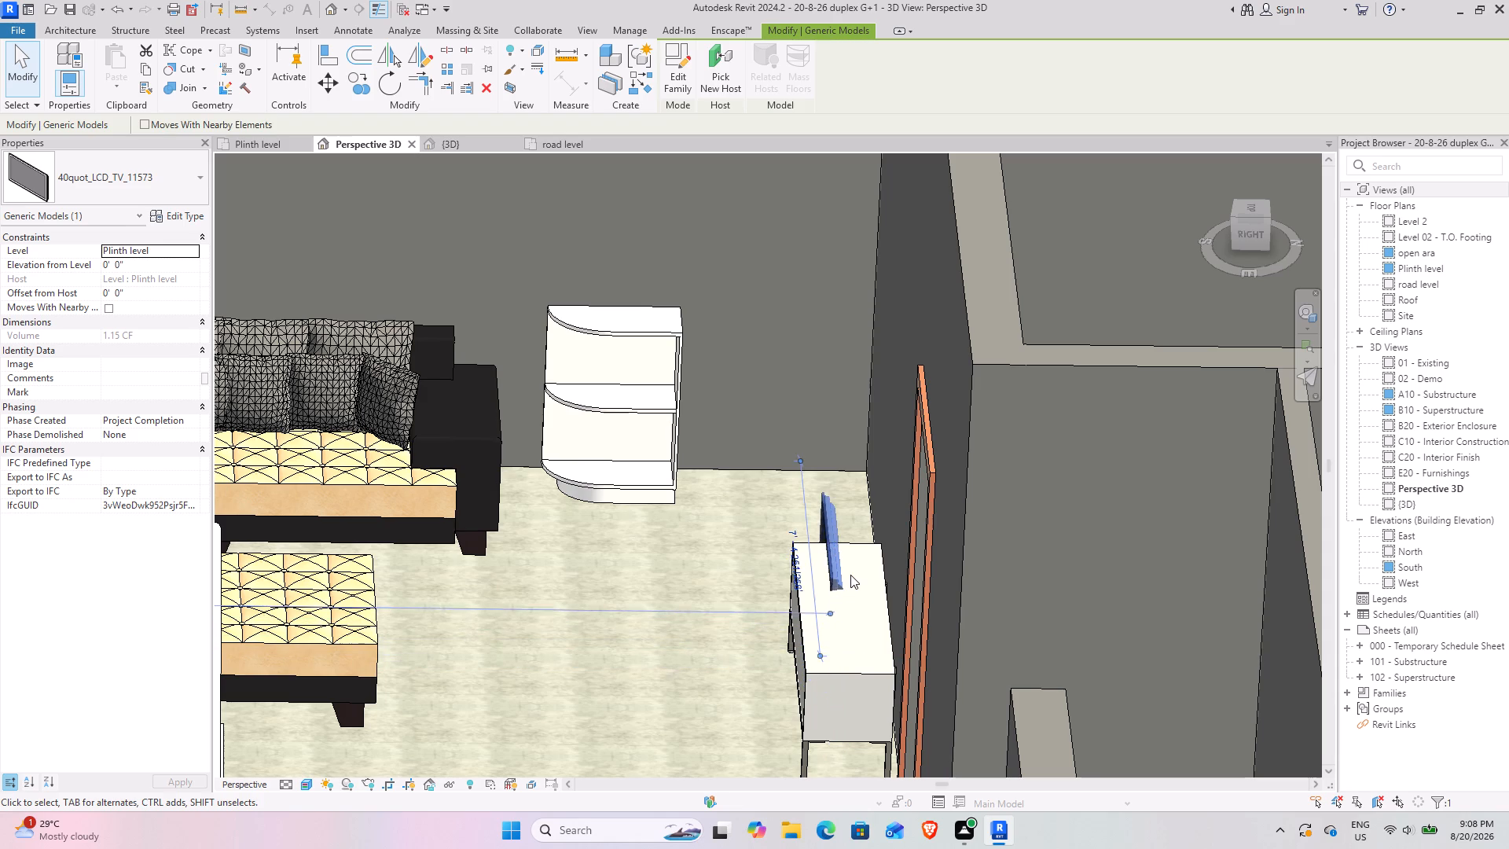
{"action": "key", "text": "Up"}
{"action": "key", "text": "Up"}
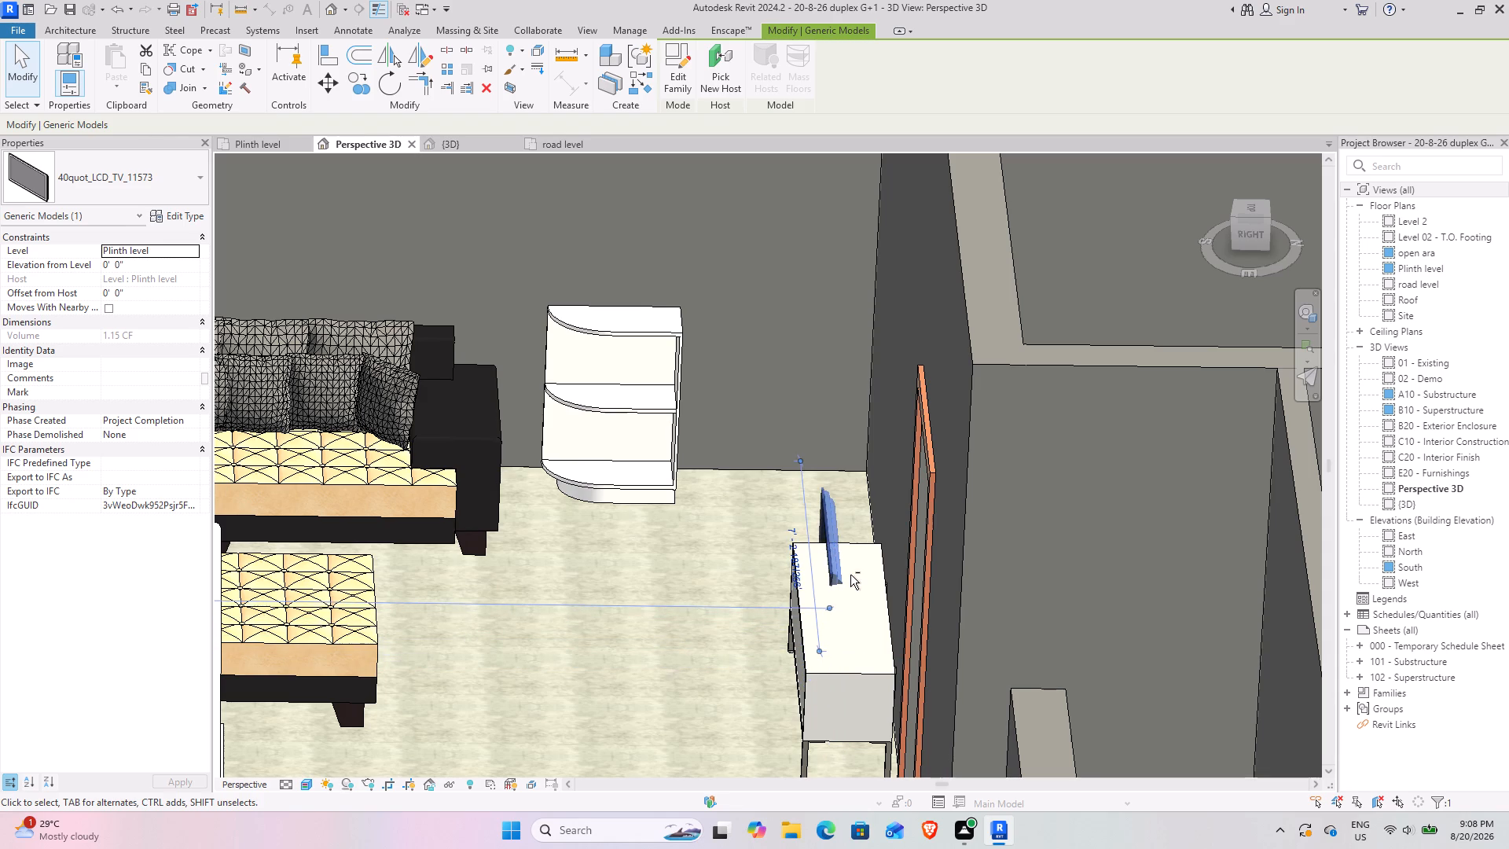
Nudge the LCD TV further from the door, to about 6'-8" from the side wall.
{"action": "middle_click_drag", "start_coordinate": [850, 575], "coordinate": [1133, 653], "text": "shift"}
{"action": "middle_click_drag", "start_coordinate": [1119, 641], "coordinate": [1152, 696], "text": "shift"}
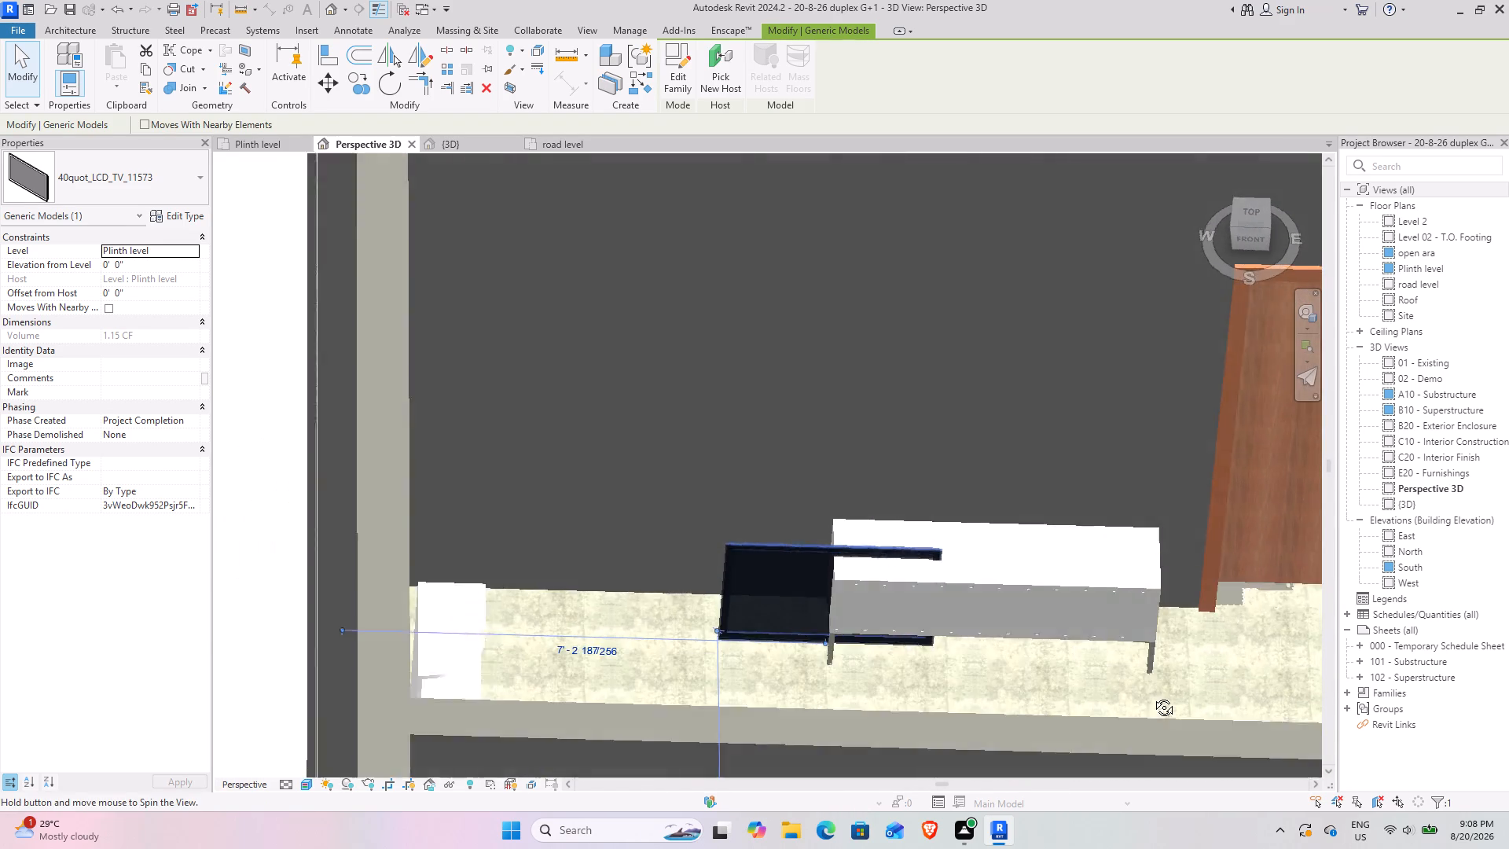
{"action": "middle_click_drag", "start_coordinate": [1152, 696], "coordinate": [1161, 711], "text": "shift"}
{"action": "middle_click_drag", "start_coordinate": [1107, 656], "coordinate": [1091, 662], "text": "shift"}
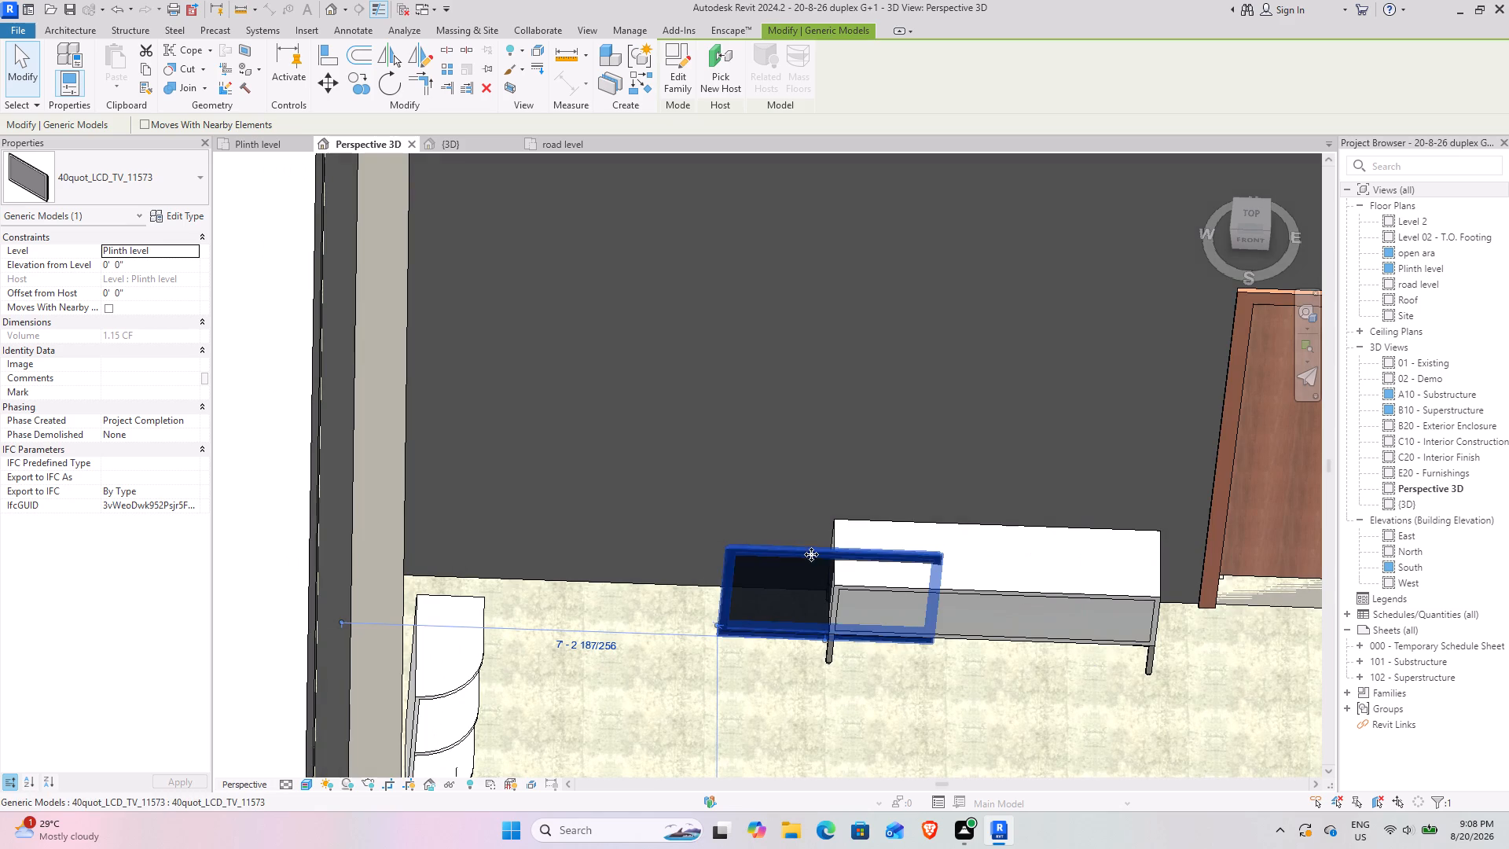
{"action": "scroll", "coordinate": [810, 557], "scroll_direction": "up", "scroll_amount": 4}
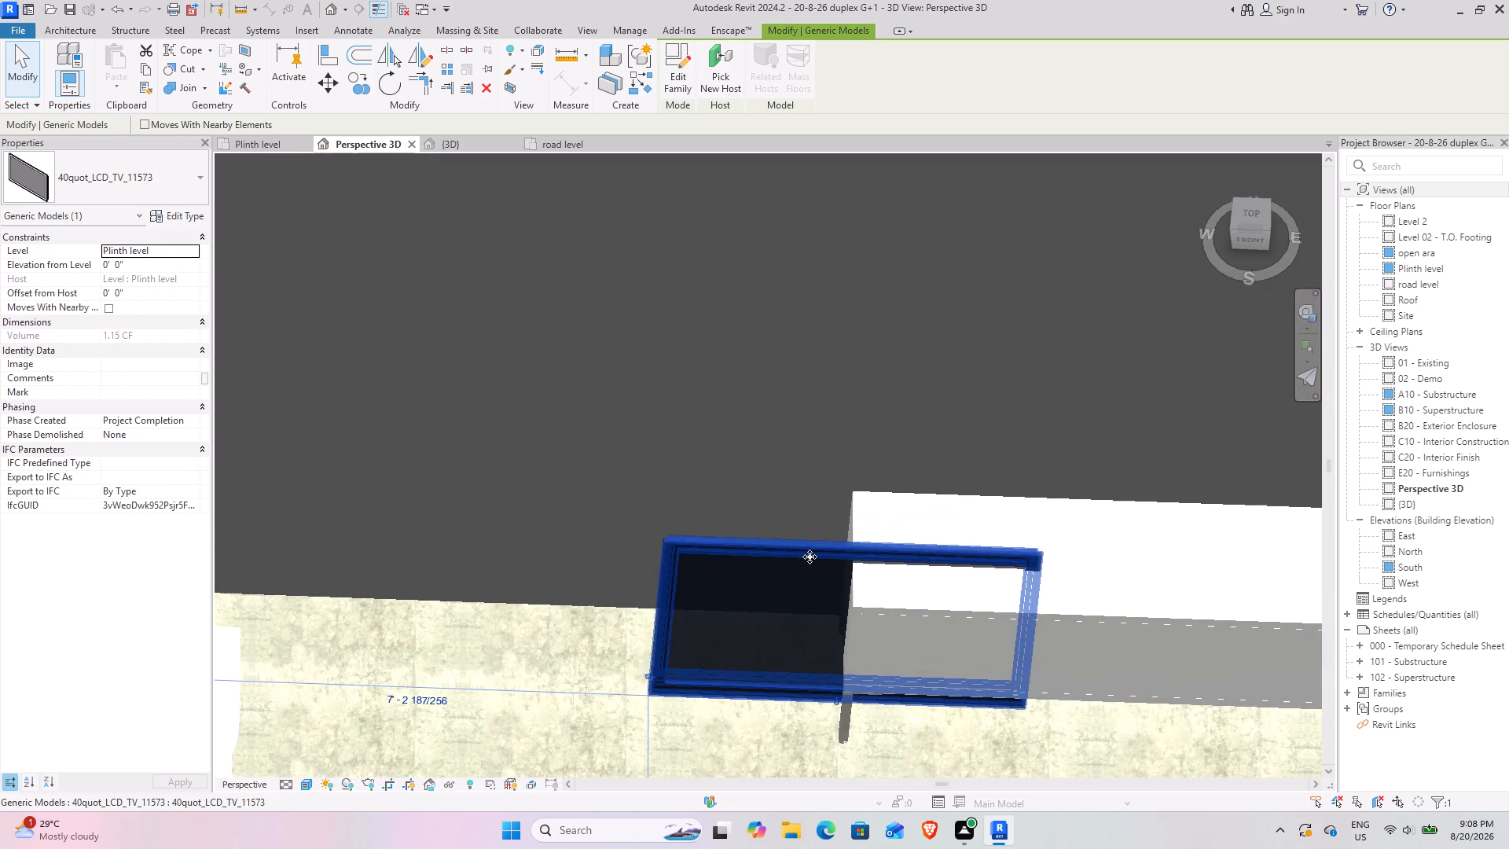
{"action": "scroll", "coordinate": [854, 572], "scroll_direction": "down", "scroll_amount": 1}
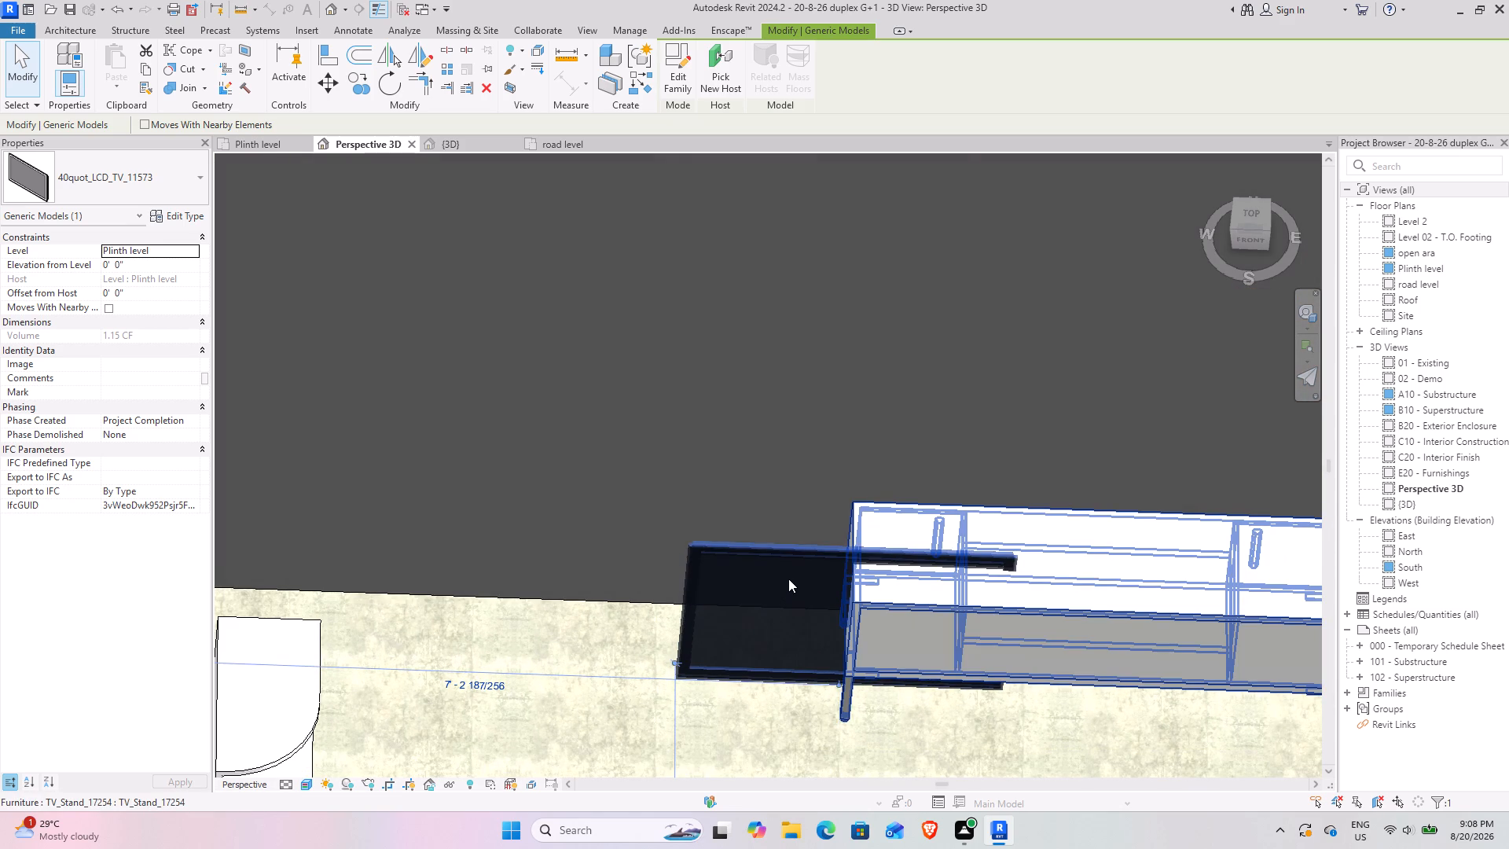
{"action": "key", "text": "Left"}
{"action": "key", "text": "Left"}
{"action": "key", "text": "Left"}
{"action": "key", "text": "Left"}
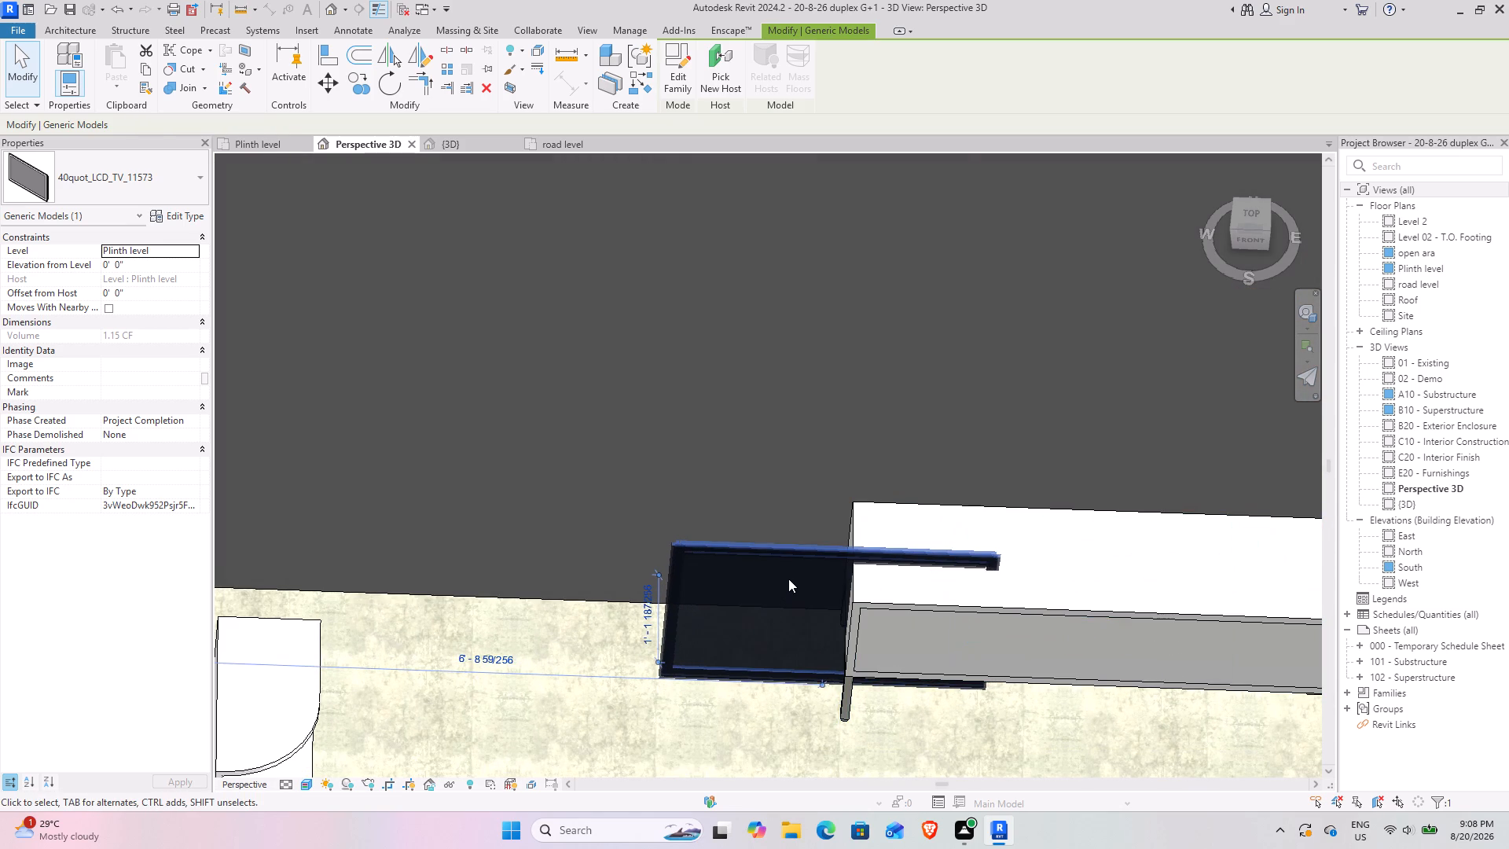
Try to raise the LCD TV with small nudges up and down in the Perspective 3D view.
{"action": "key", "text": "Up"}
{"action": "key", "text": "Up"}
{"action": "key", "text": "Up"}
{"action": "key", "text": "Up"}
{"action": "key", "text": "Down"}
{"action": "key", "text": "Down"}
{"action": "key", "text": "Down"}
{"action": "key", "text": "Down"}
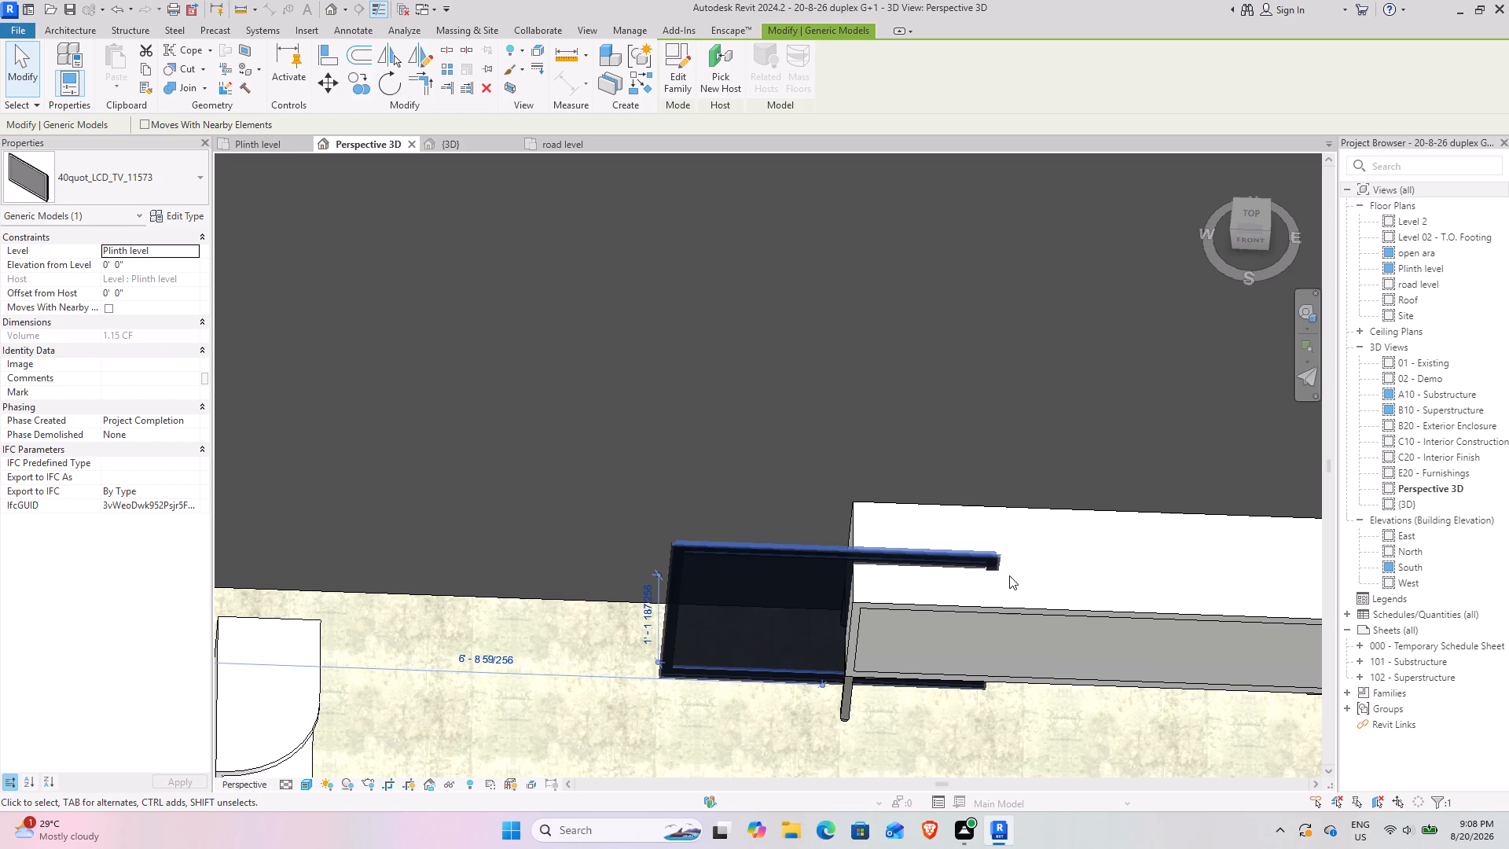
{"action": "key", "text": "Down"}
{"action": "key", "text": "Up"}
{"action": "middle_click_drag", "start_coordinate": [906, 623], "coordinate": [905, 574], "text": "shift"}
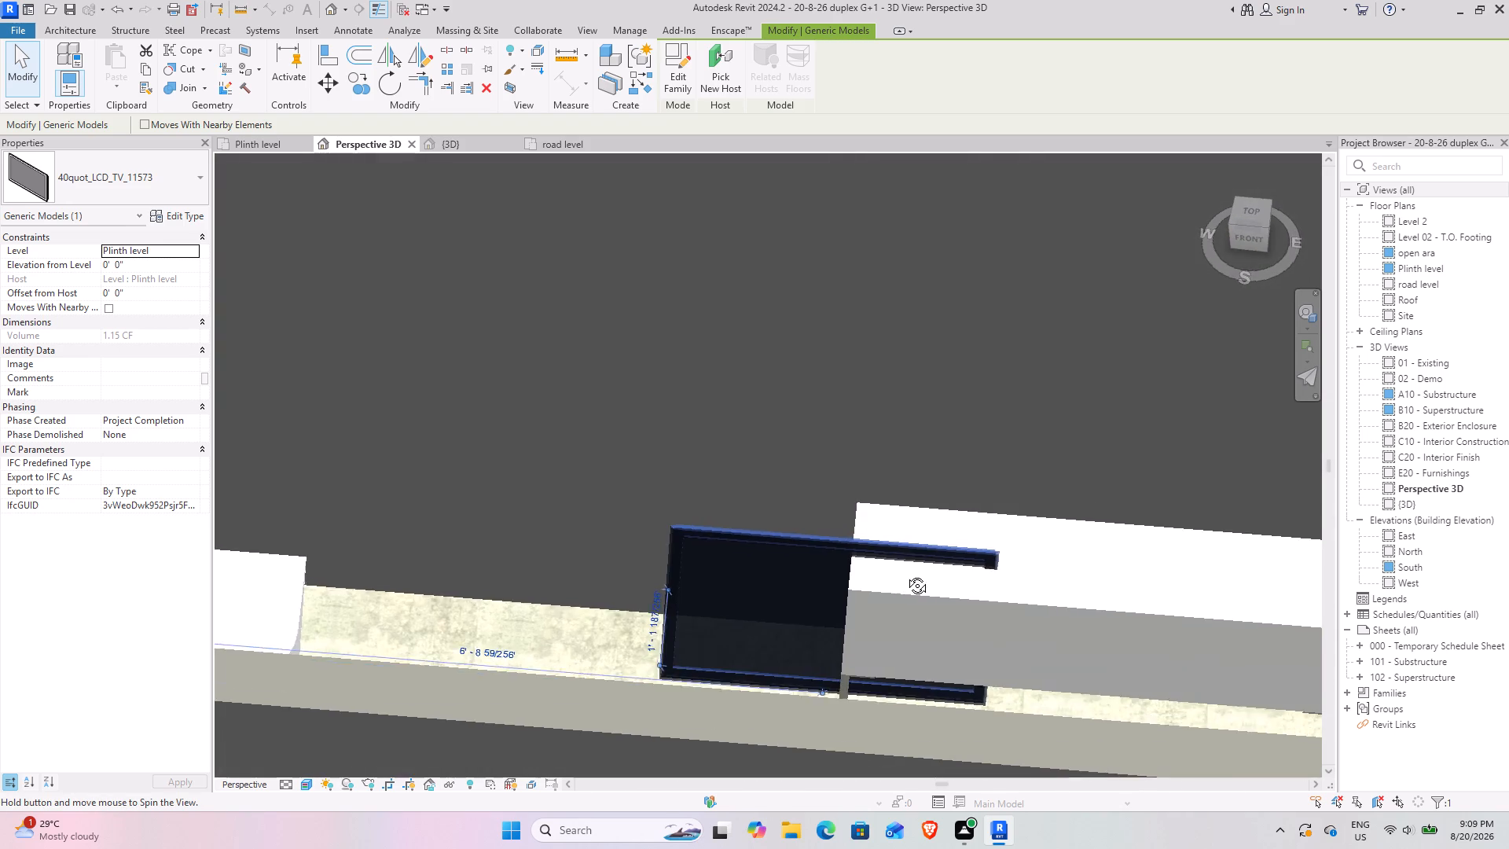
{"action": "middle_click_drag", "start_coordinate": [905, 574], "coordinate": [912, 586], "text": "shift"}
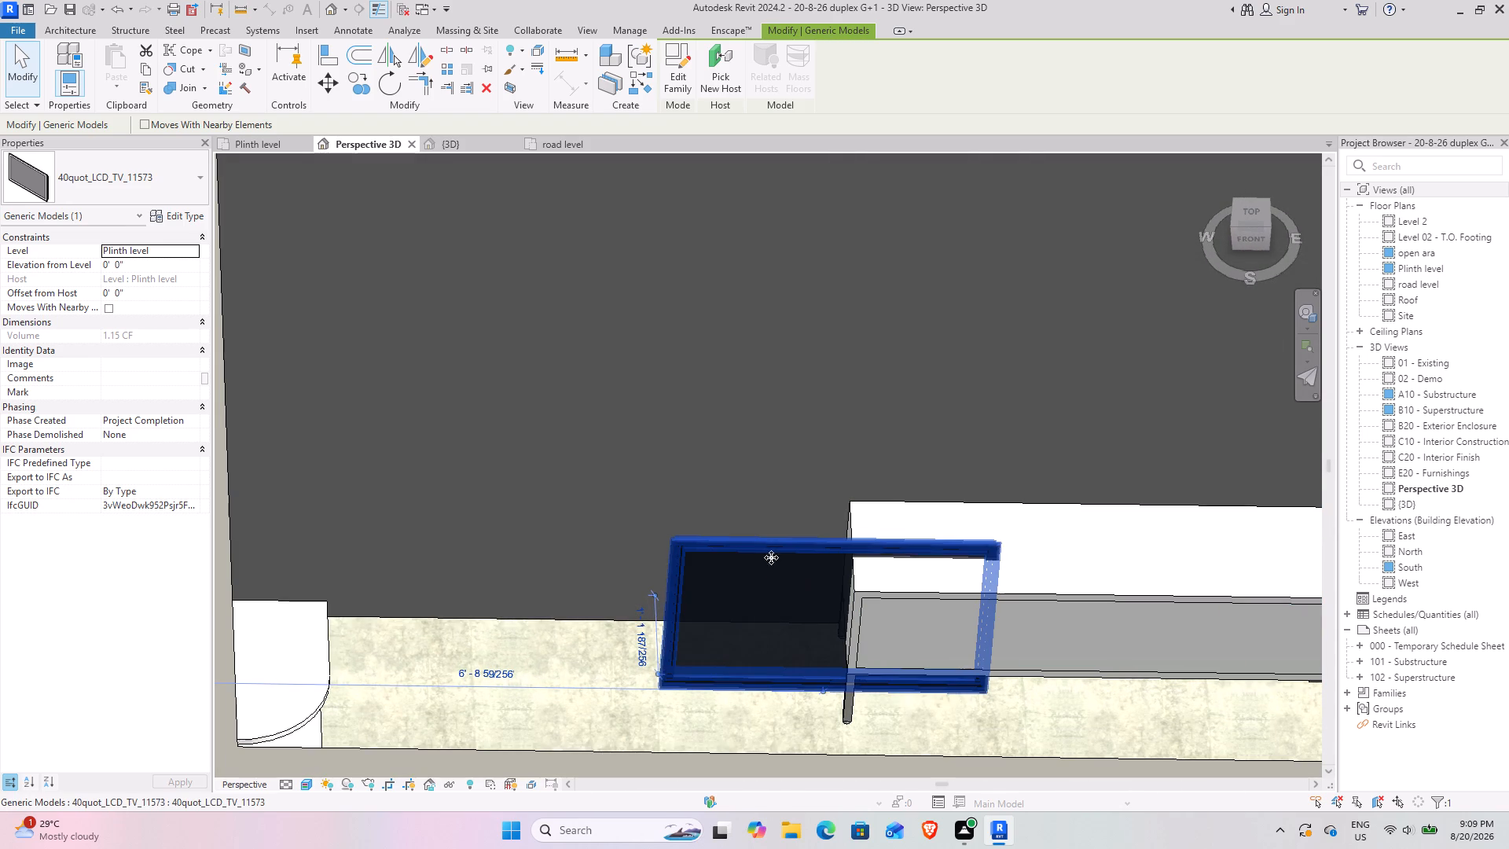
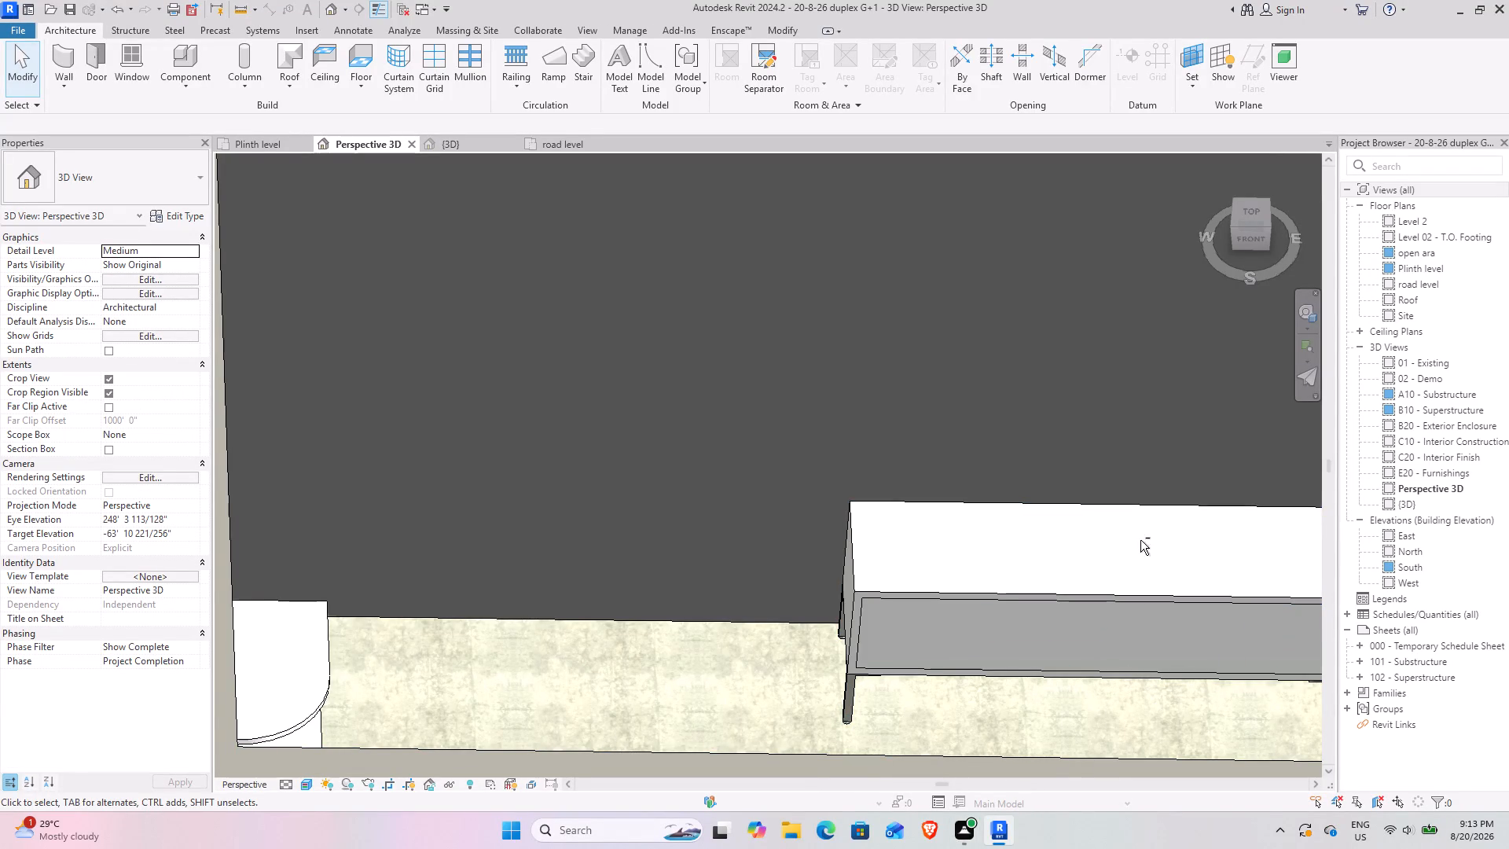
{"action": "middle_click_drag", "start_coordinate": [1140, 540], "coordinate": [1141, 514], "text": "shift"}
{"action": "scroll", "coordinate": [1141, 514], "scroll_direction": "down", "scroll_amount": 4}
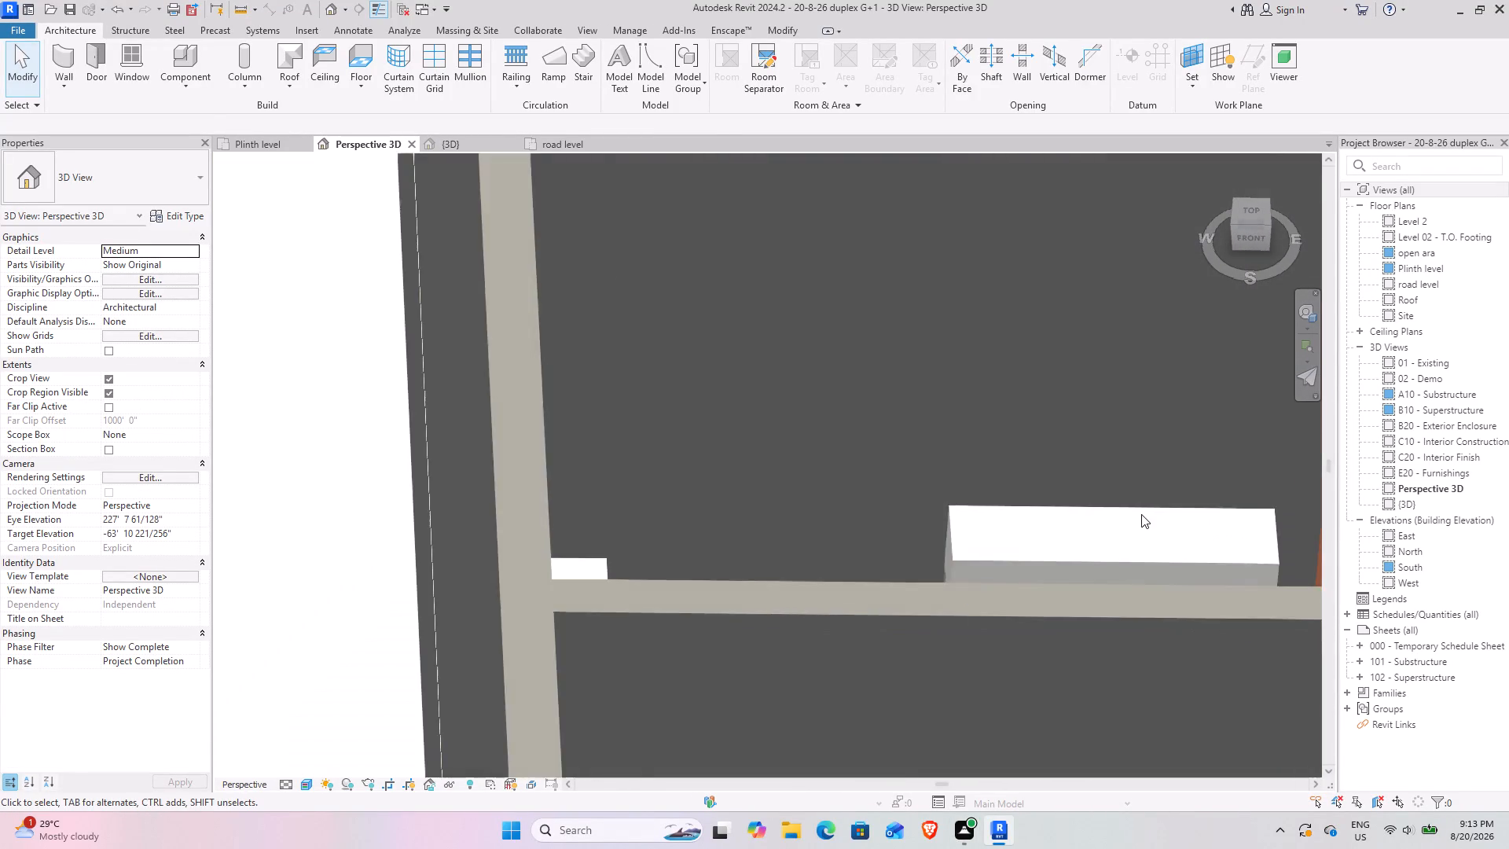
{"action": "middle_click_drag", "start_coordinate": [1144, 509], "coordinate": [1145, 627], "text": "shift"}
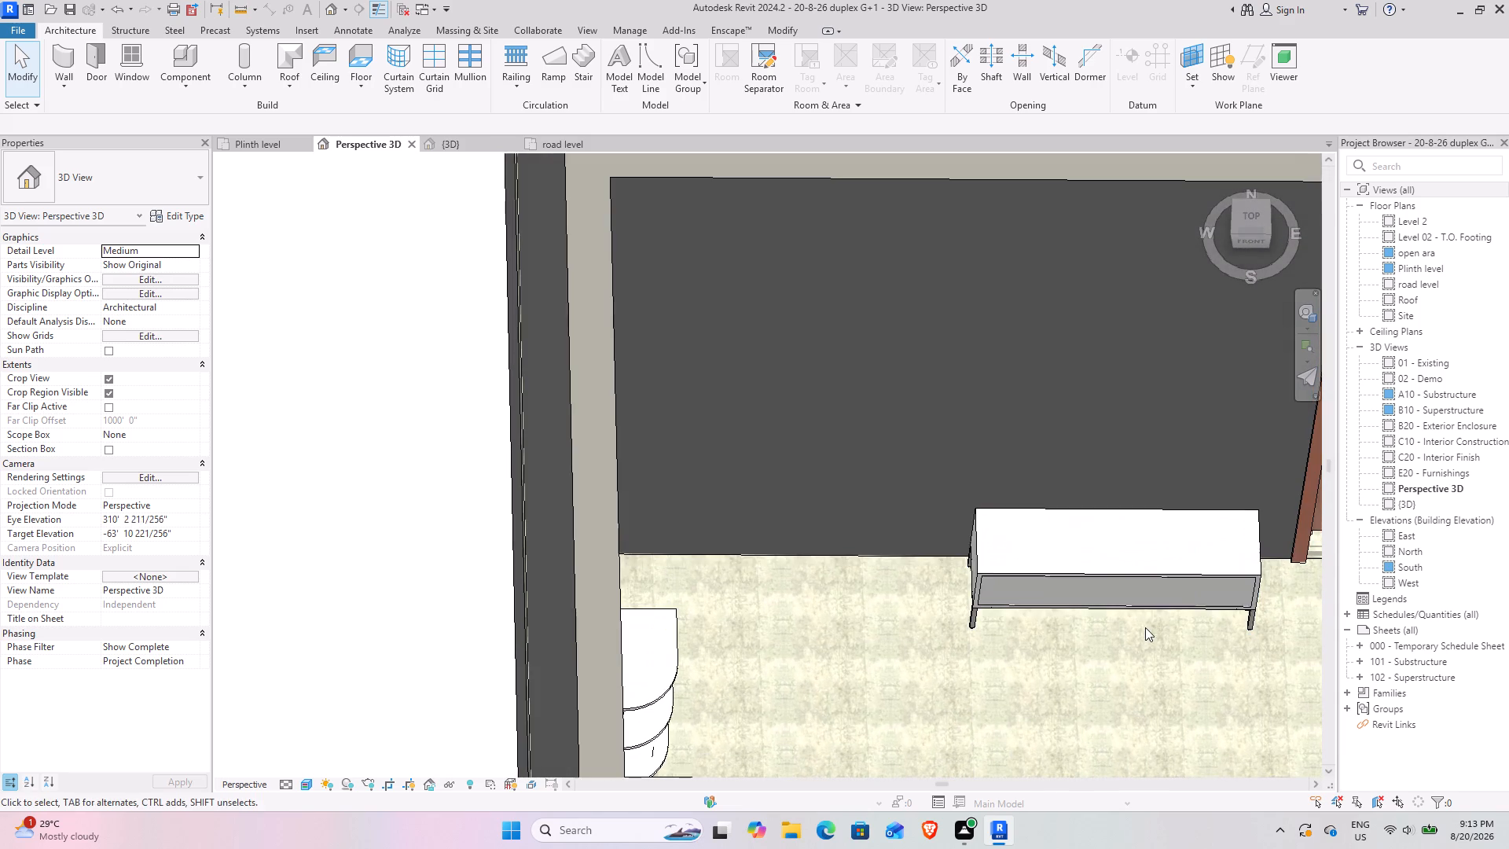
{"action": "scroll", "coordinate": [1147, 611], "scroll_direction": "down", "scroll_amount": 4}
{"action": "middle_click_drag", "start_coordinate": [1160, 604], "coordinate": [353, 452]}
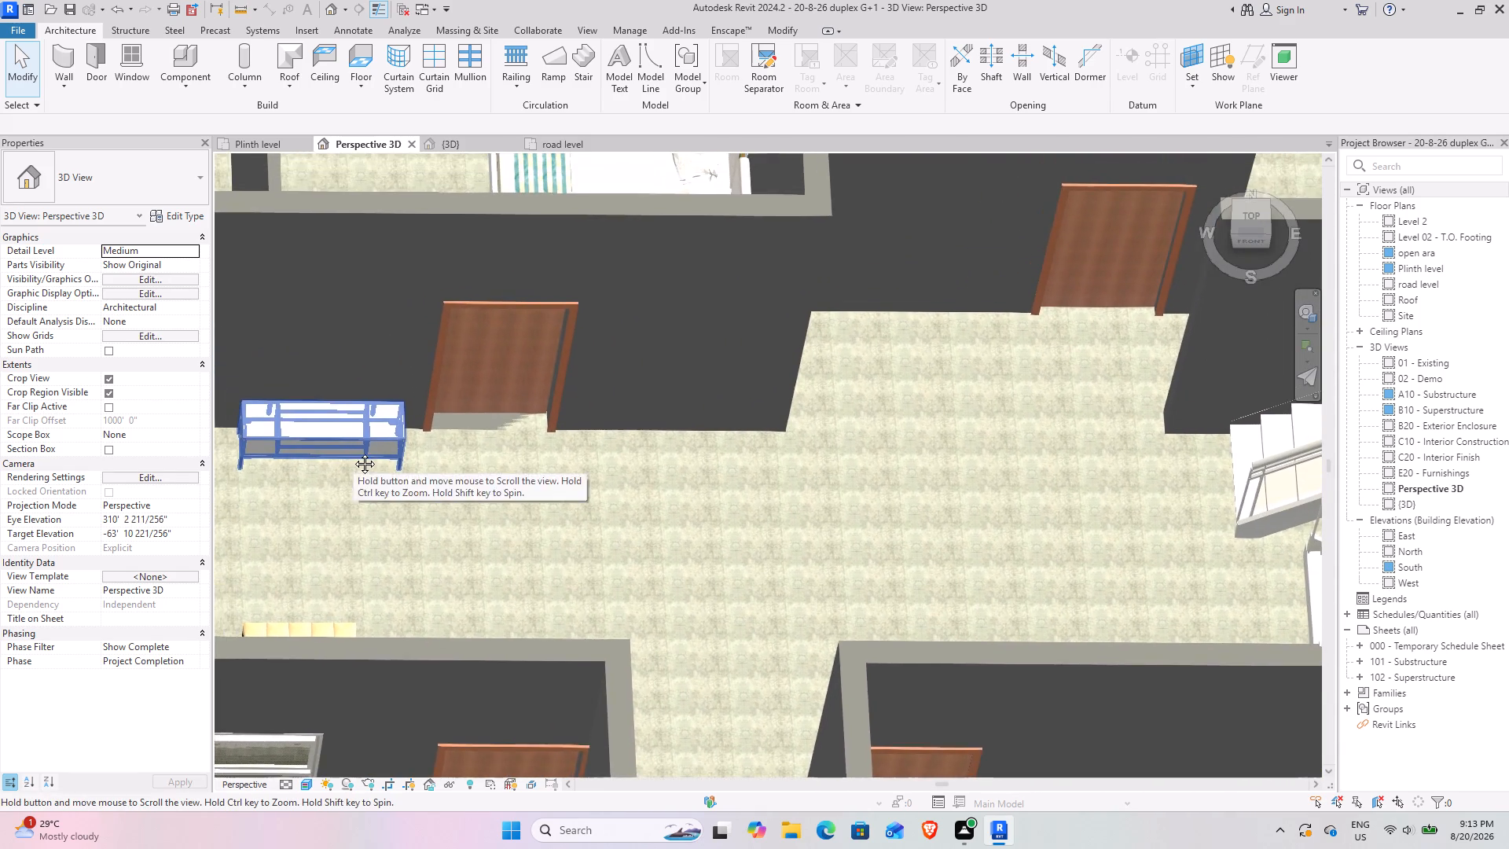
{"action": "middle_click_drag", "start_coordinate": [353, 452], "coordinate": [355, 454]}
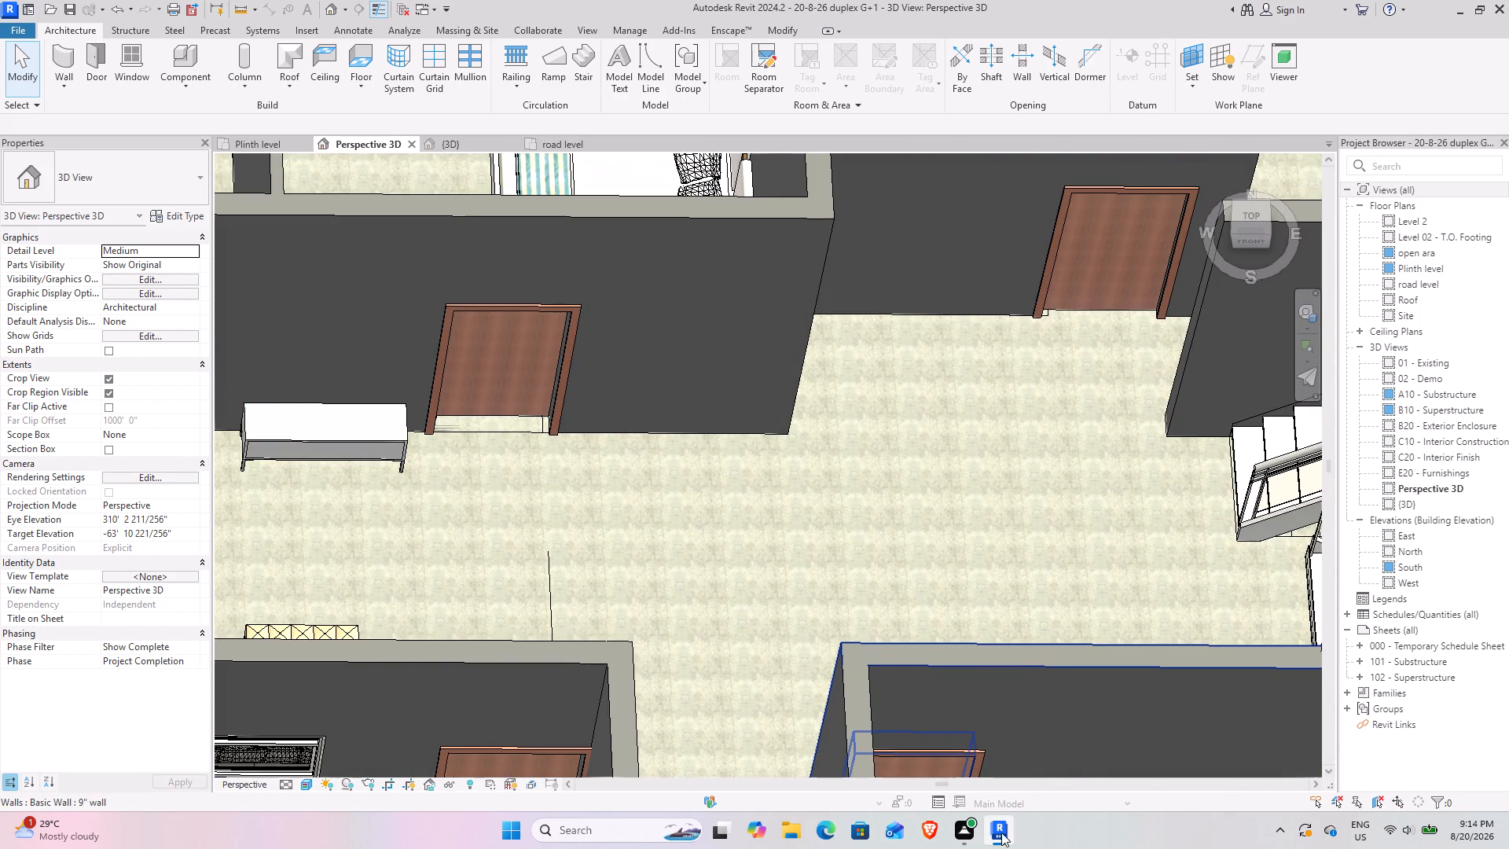
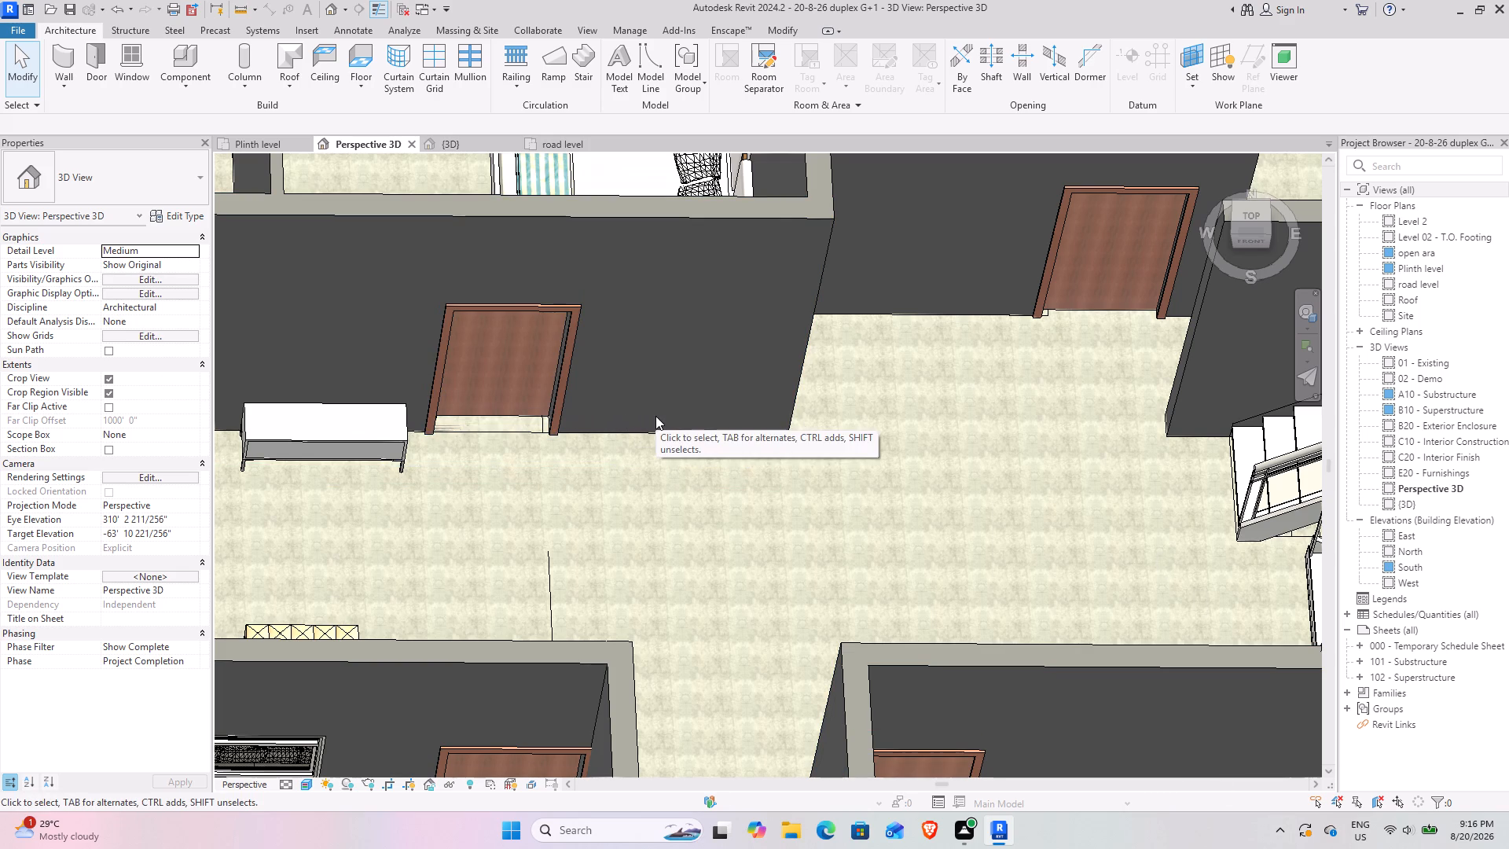
Rotate the TV_Stand_17254 beside the door by 180 degrees so its drawer fronts face the living area.
{"action": "middle_click_drag", "start_coordinate": [727, 476], "coordinate": [700, 445], "text": "shift"}
{"action": "middle_click_drag", "start_coordinate": [606, 450], "coordinate": [619, 456]}
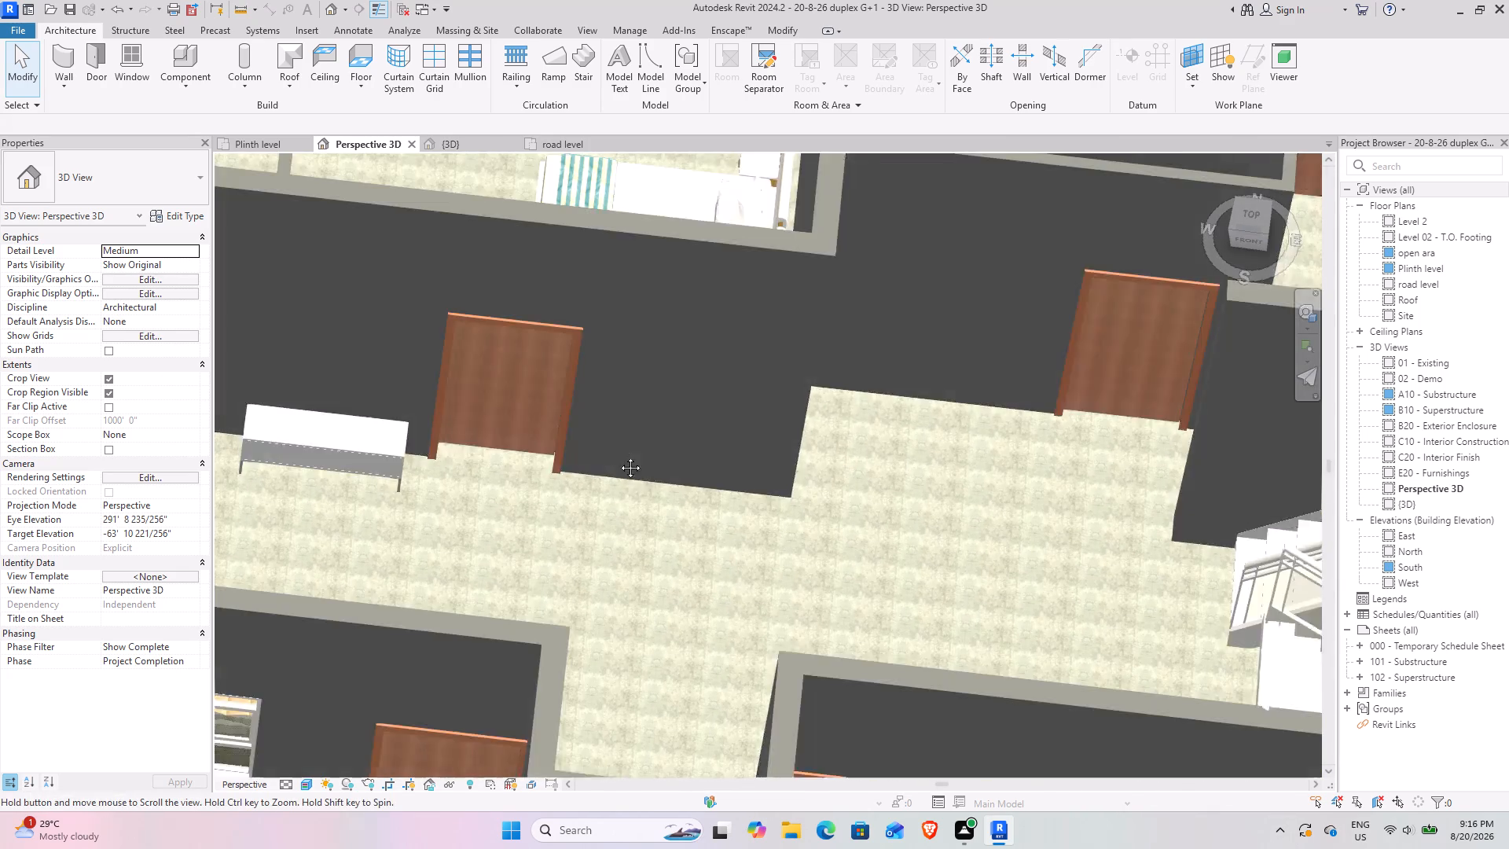
{"action": "middle_click_drag", "start_coordinate": [619, 456], "coordinate": [1012, 502]}
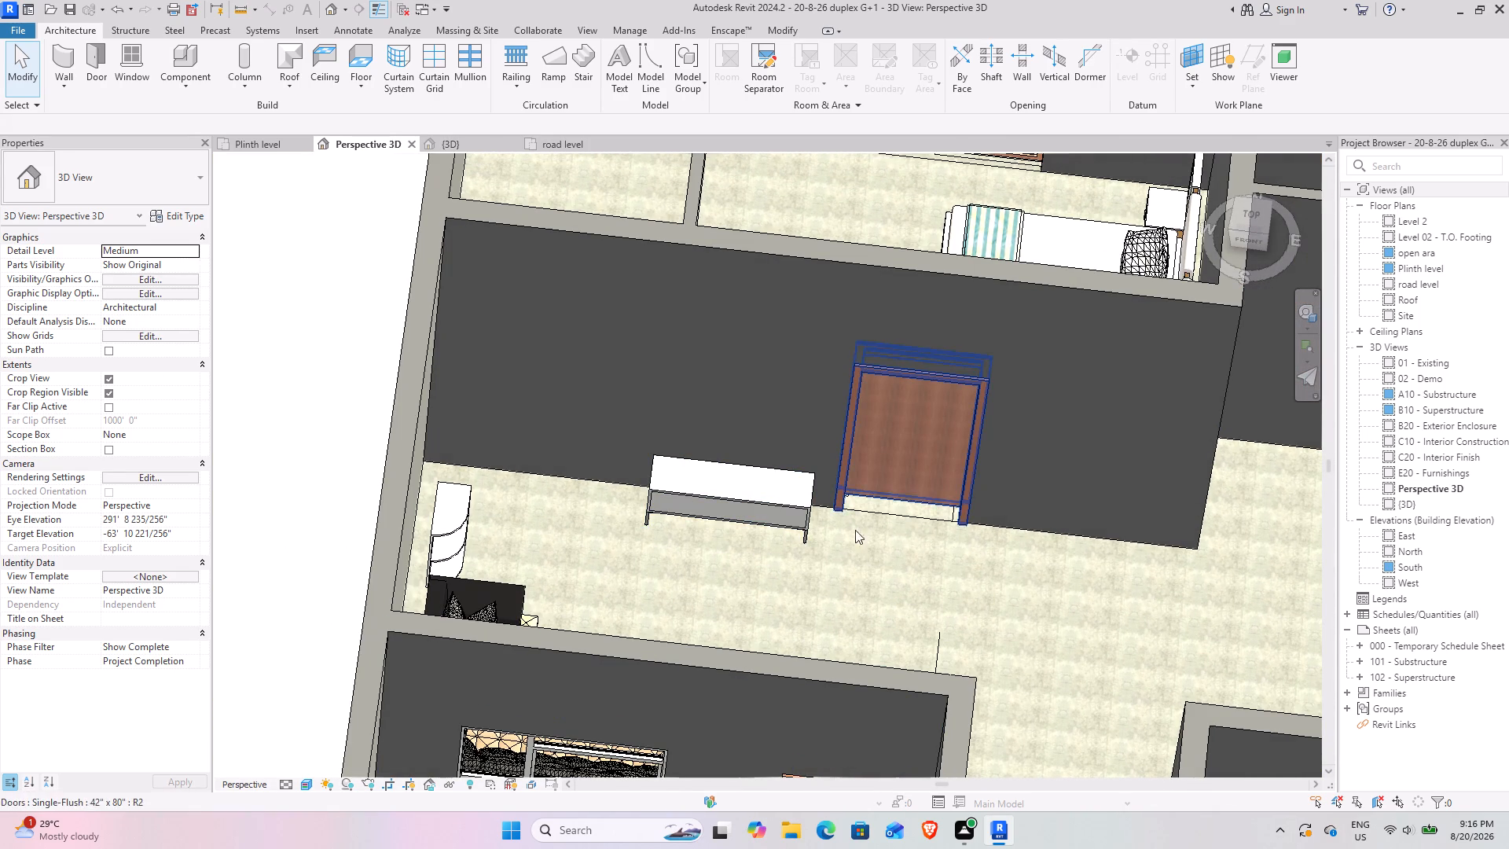
{"action": "scroll", "coordinate": [729, 501], "scroll_direction": "up", "scroll_amount": 7}
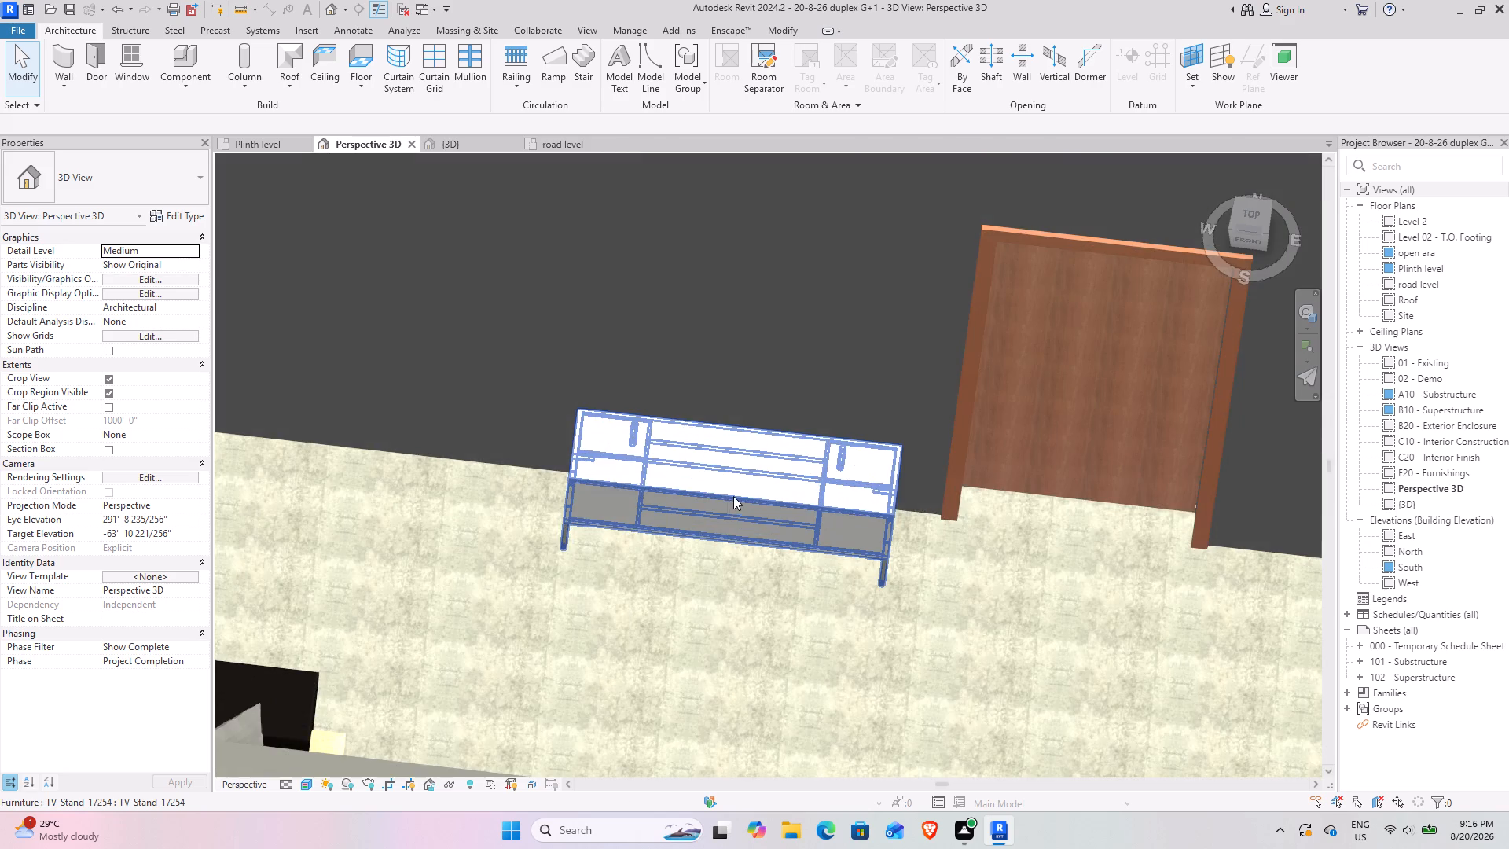
{"action": "scroll", "coordinate": [733, 496], "scroll_direction": "up", "scroll_amount": 2}
{"action": "middle_click_drag", "start_coordinate": [740, 492], "coordinate": [758, 447], "text": "shift"}
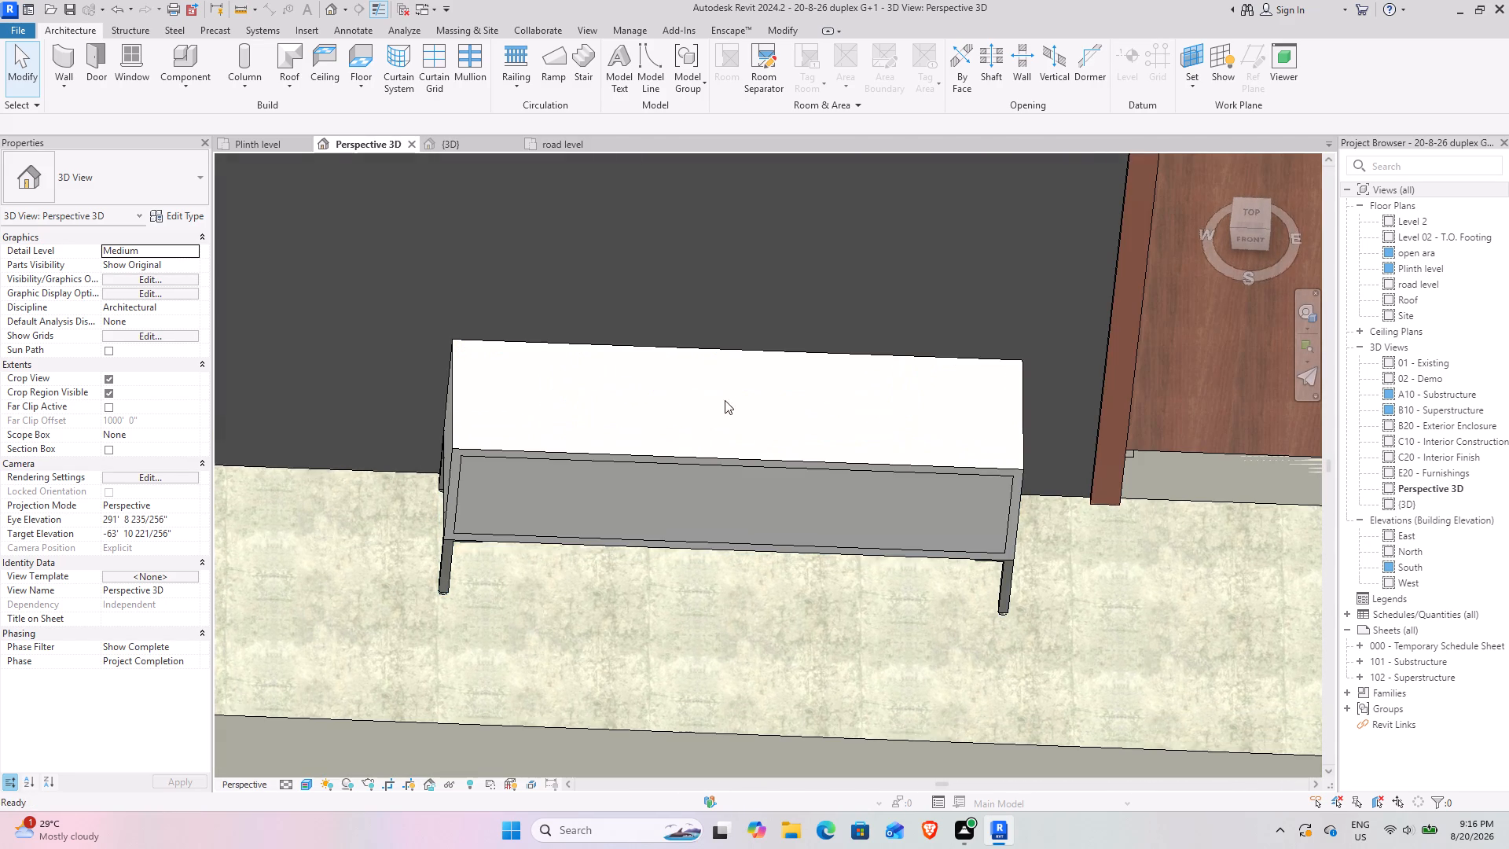
{"action": "middle_click_drag", "start_coordinate": [736, 455], "coordinate": [758, 651]}
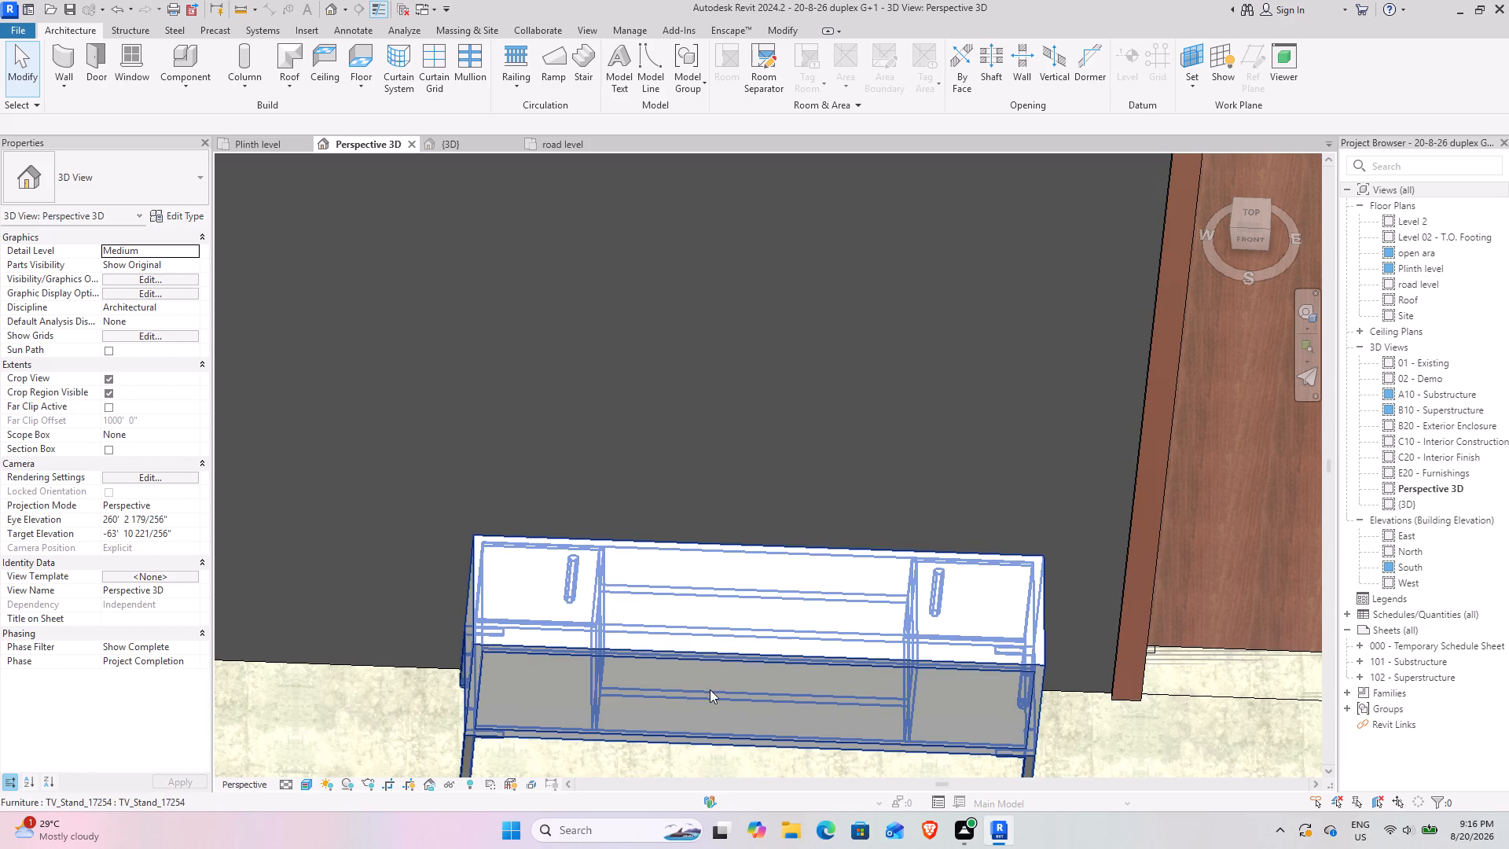
{"action": "left_click", "coordinate": [754, 656]}
{"action": "key", "text": "space"}
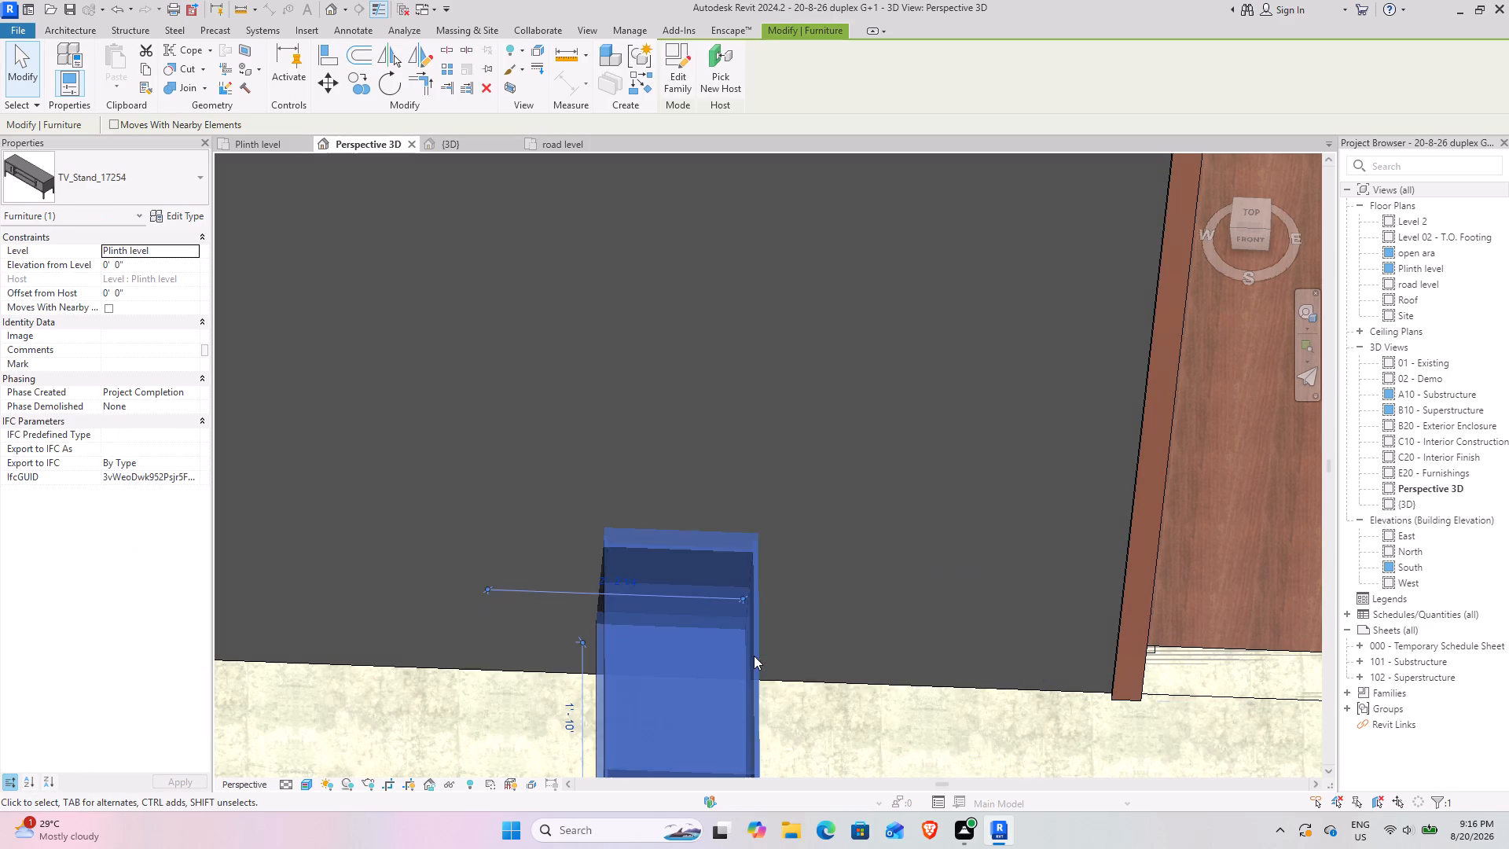
{"action": "key", "text": "space"}
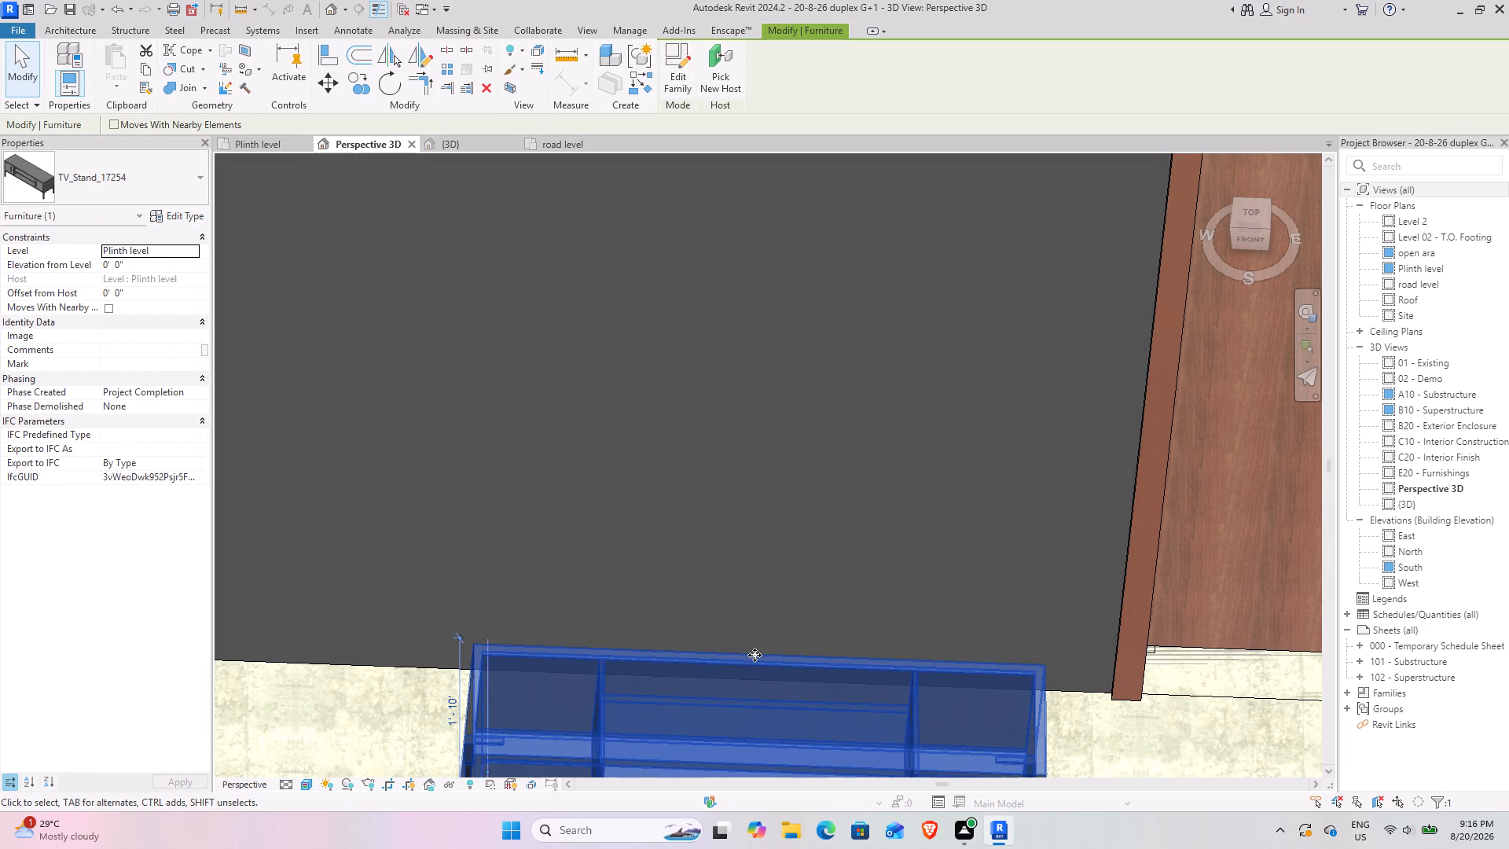
{"action": "key", "text": "Escape"}
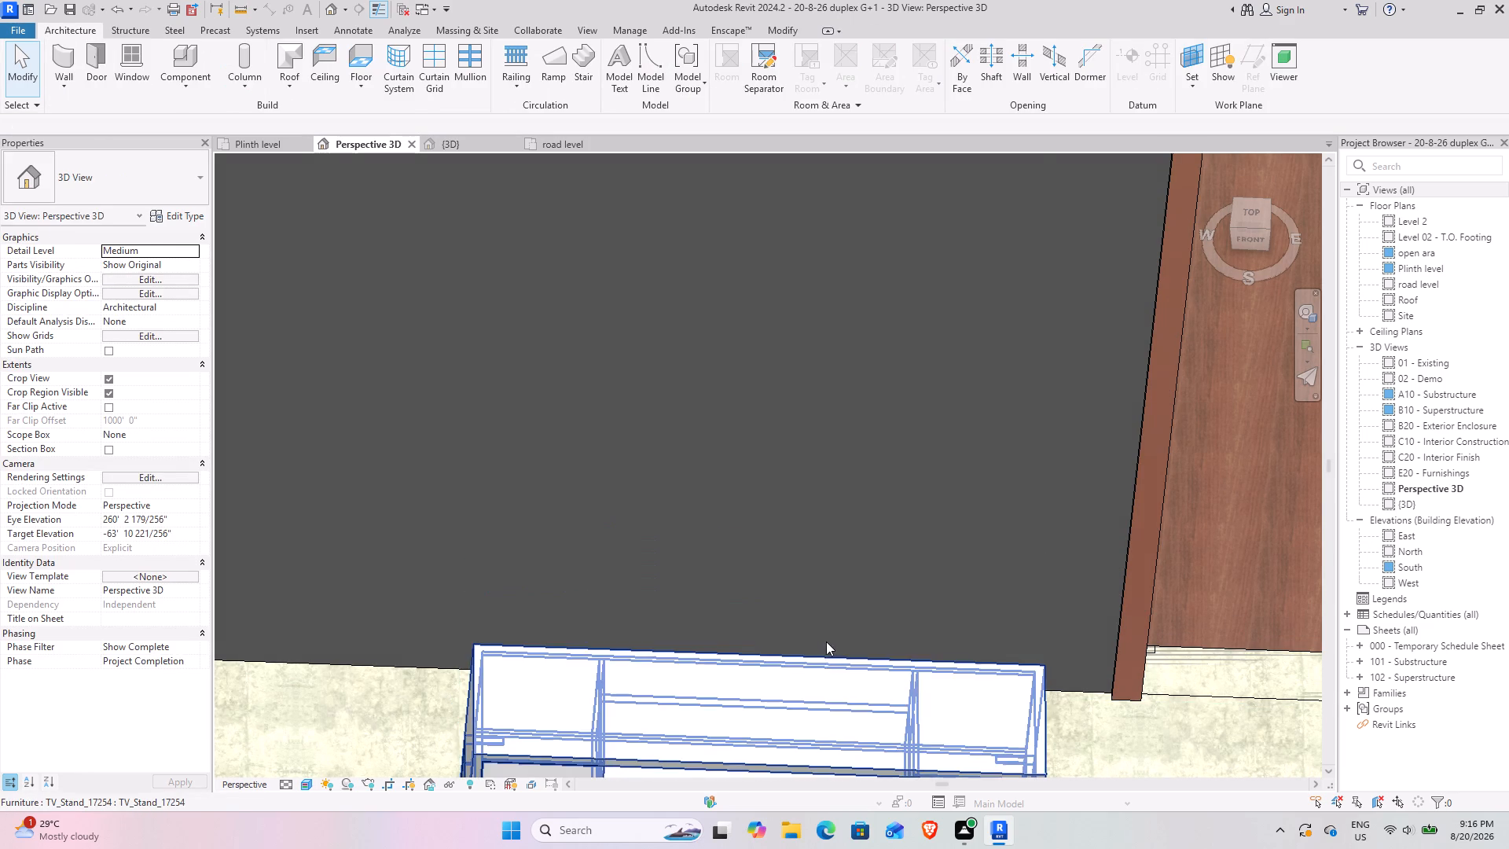
Nudge the rotated TV stand back towards the wall beside the door.
{"action": "scroll", "coordinate": [821, 625], "scroll_direction": "down", "scroll_amount": 4}
{"action": "left_click", "coordinate": [857, 650]}
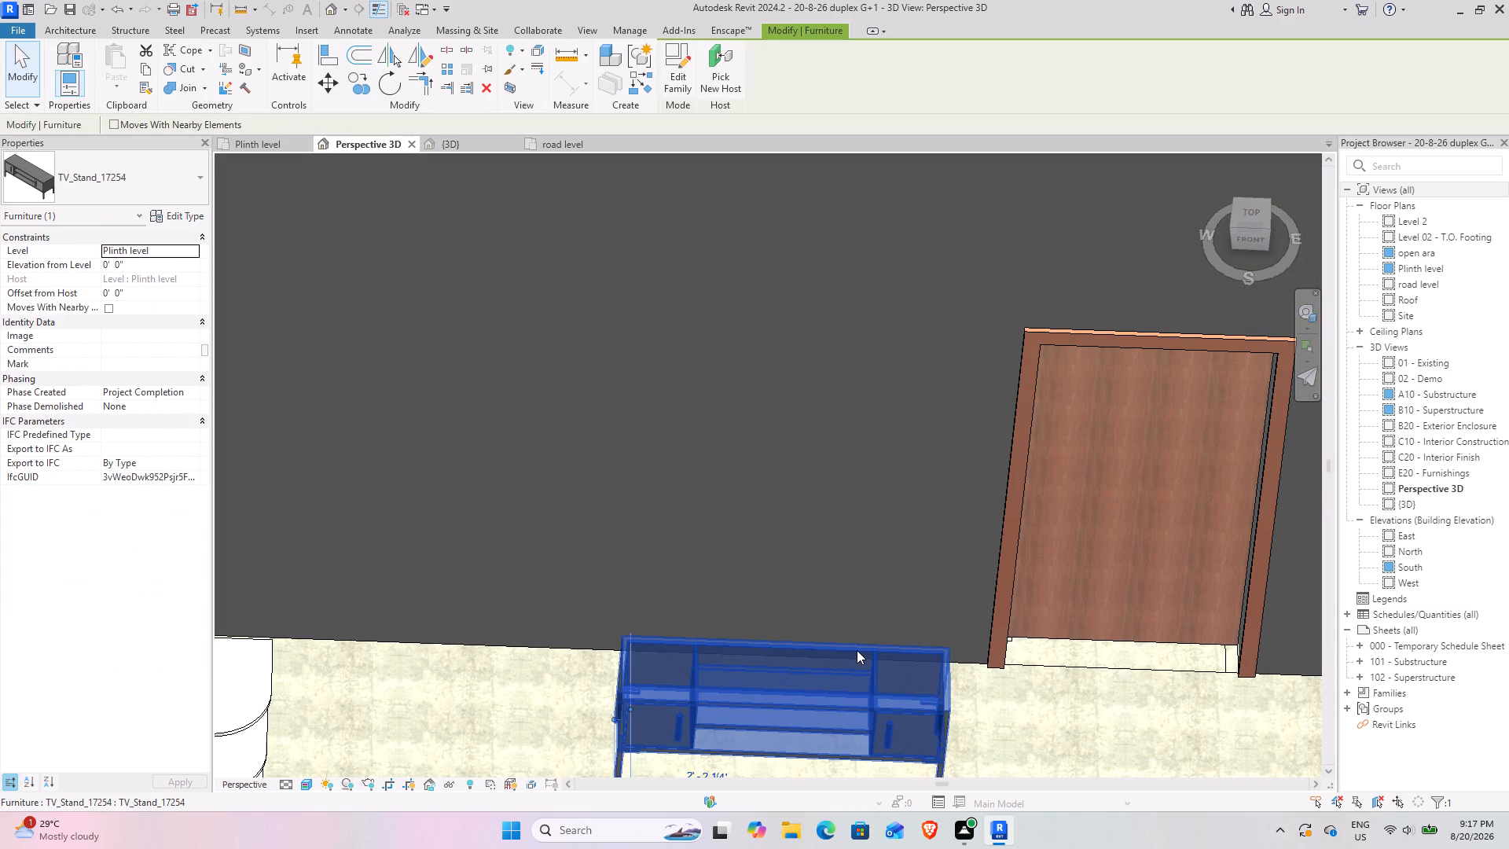
{"action": "key", "text": "Up"}
{"action": "key", "text": "Up"}
{"action": "key", "text": "Up"}
{"action": "key", "text": "Up"}
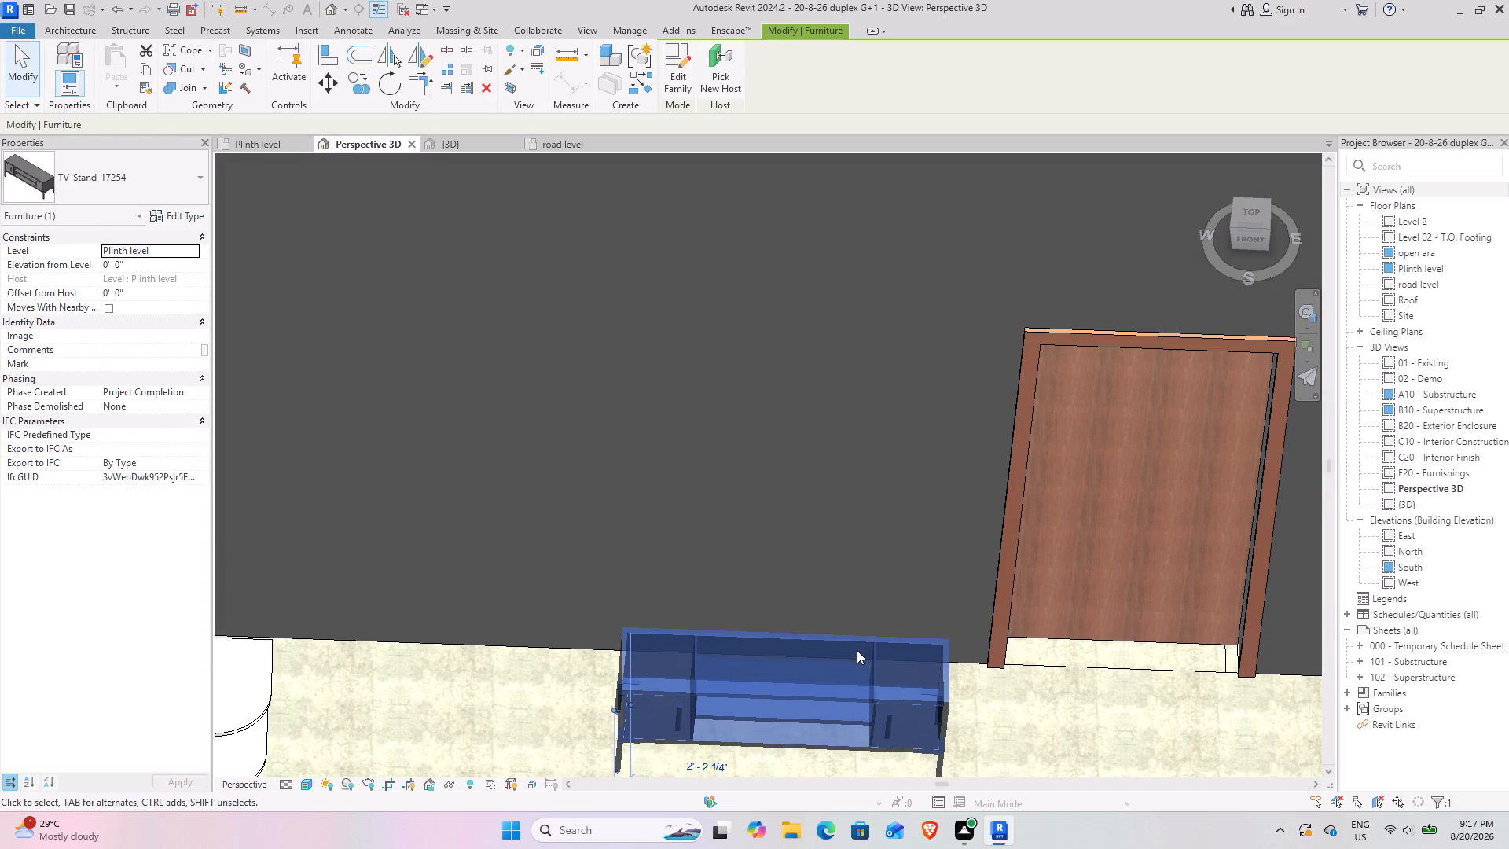
{"action": "key", "text": "Up"}
{"action": "key", "text": "Up"}
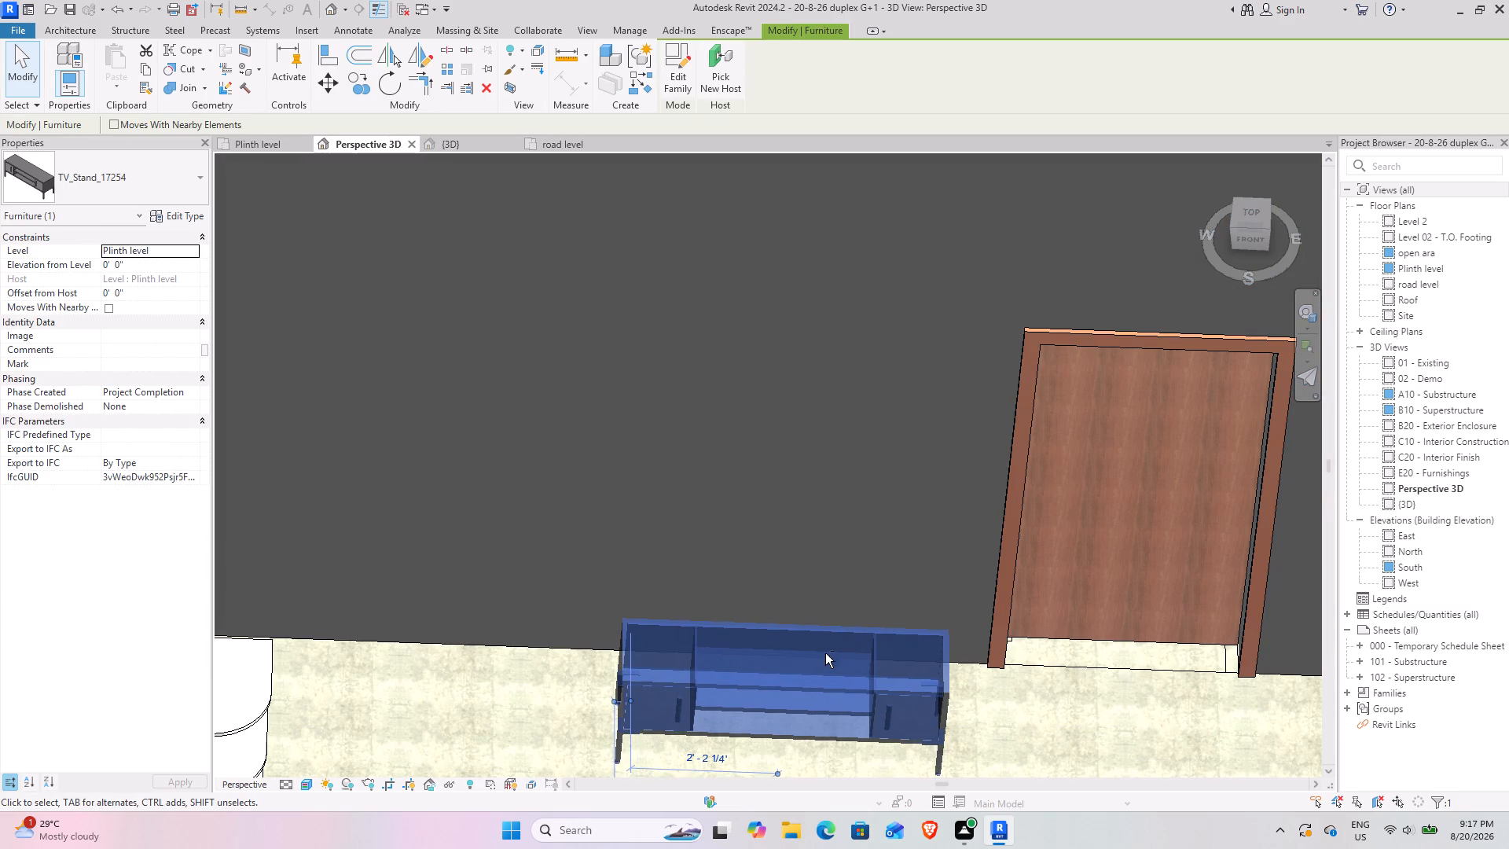
{"action": "middle_click_drag", "start_coordinate": [825, 653], "coordinate": [971, 616], "text": "shift"}
{"action": "scroll", "coordinate": [804, 594], "scroll_direction": "down", "scroll_amount": 5}
{"action": "middle_click_drag", "start_coordinate": [804, 594], "coordinate": [804, 605], "text": "shift"}
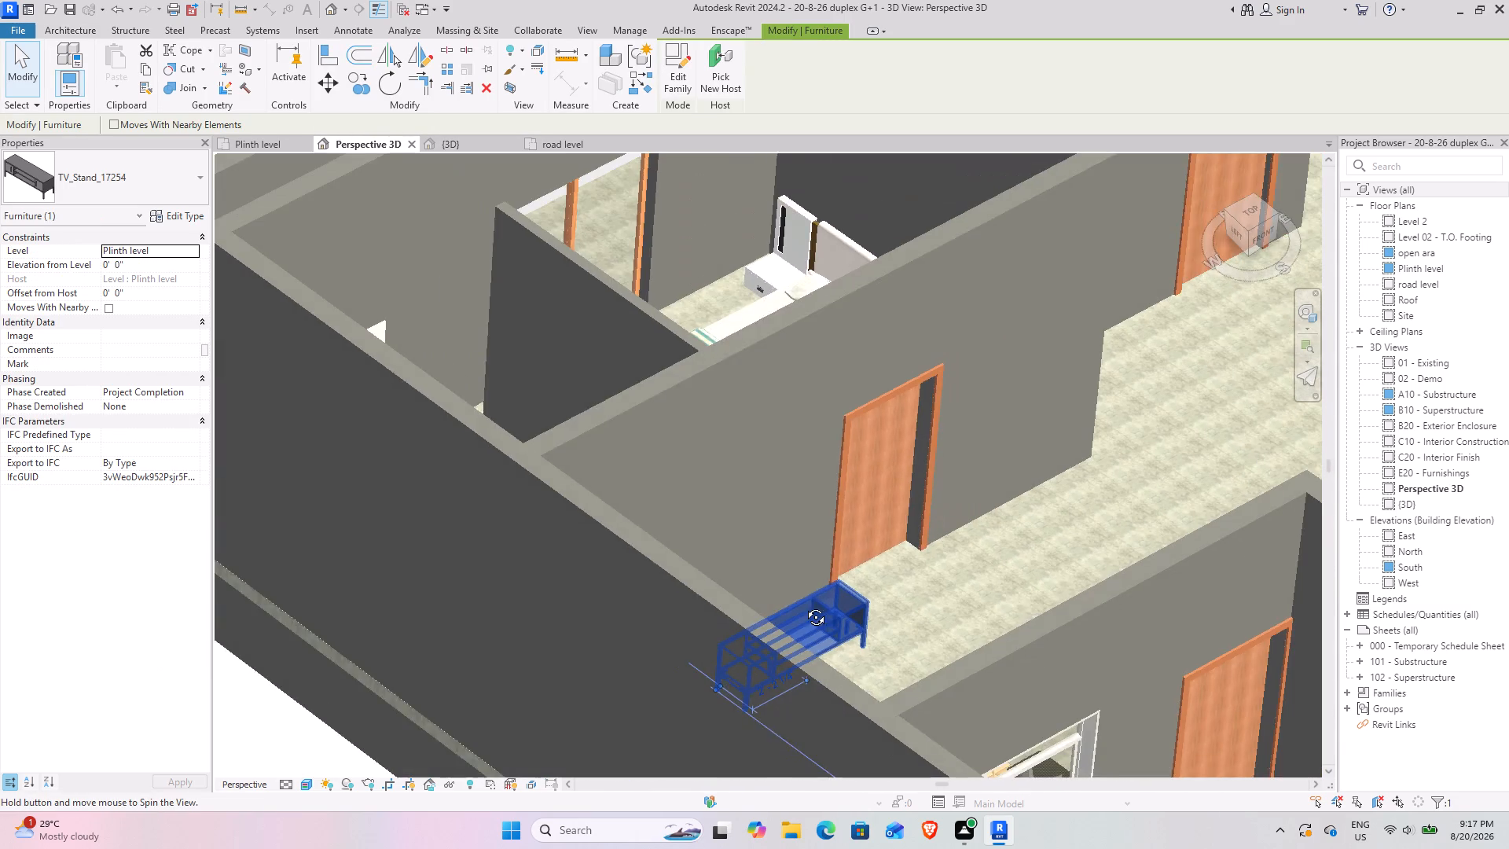
{"action": "middle_click_drag", "start_coordinate": [804, 605], "coordinate": [804, 709], "text": "shift"}
{"action": "key", "text": "Up"}
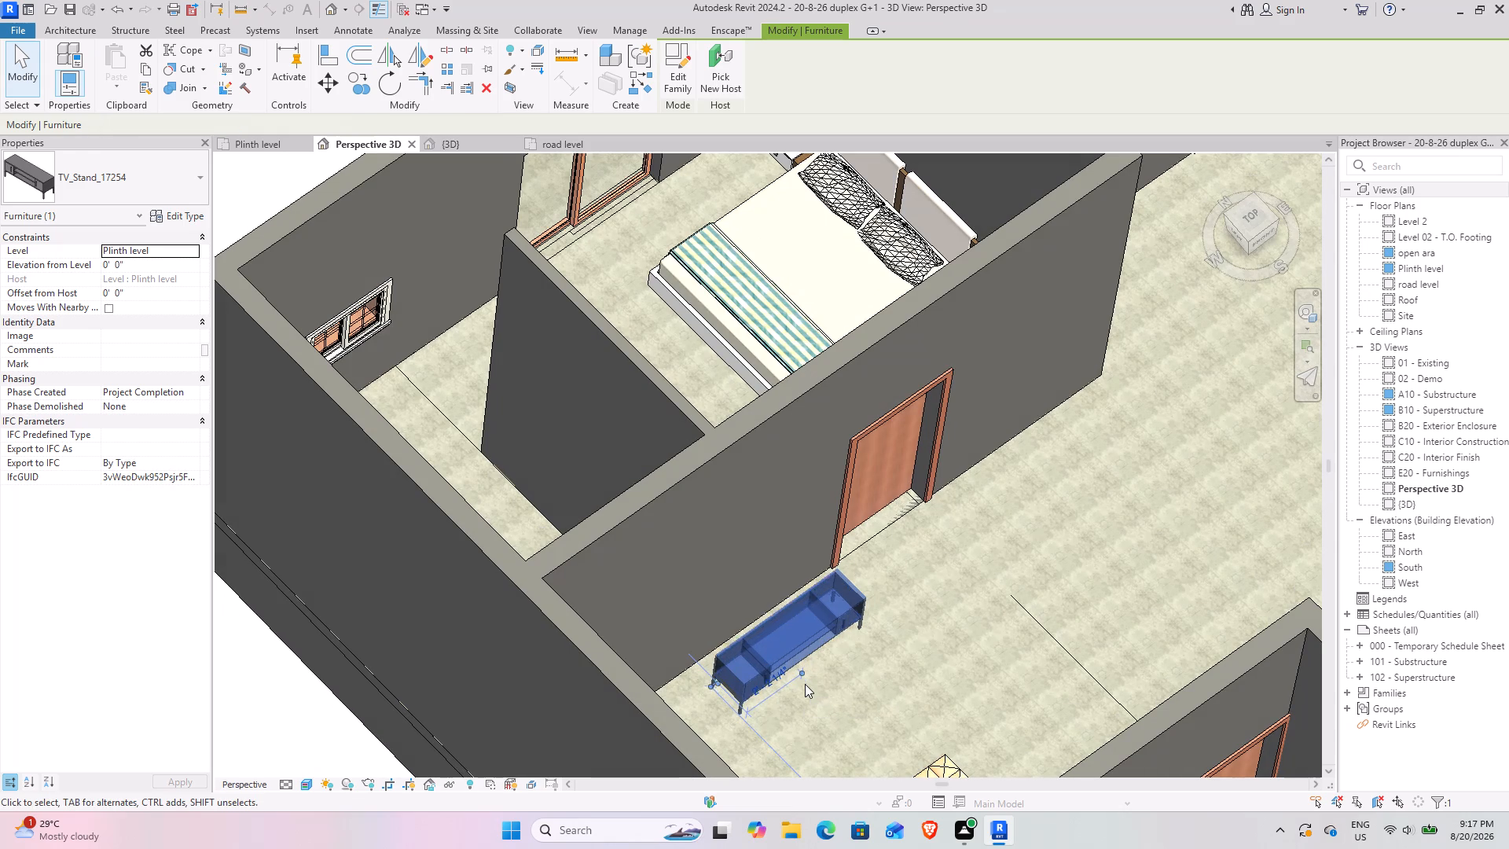
{"action": "key", "text": "Up"}
{"action": "key", "text": "Up"}
{"action": "key", "text": "Up"}
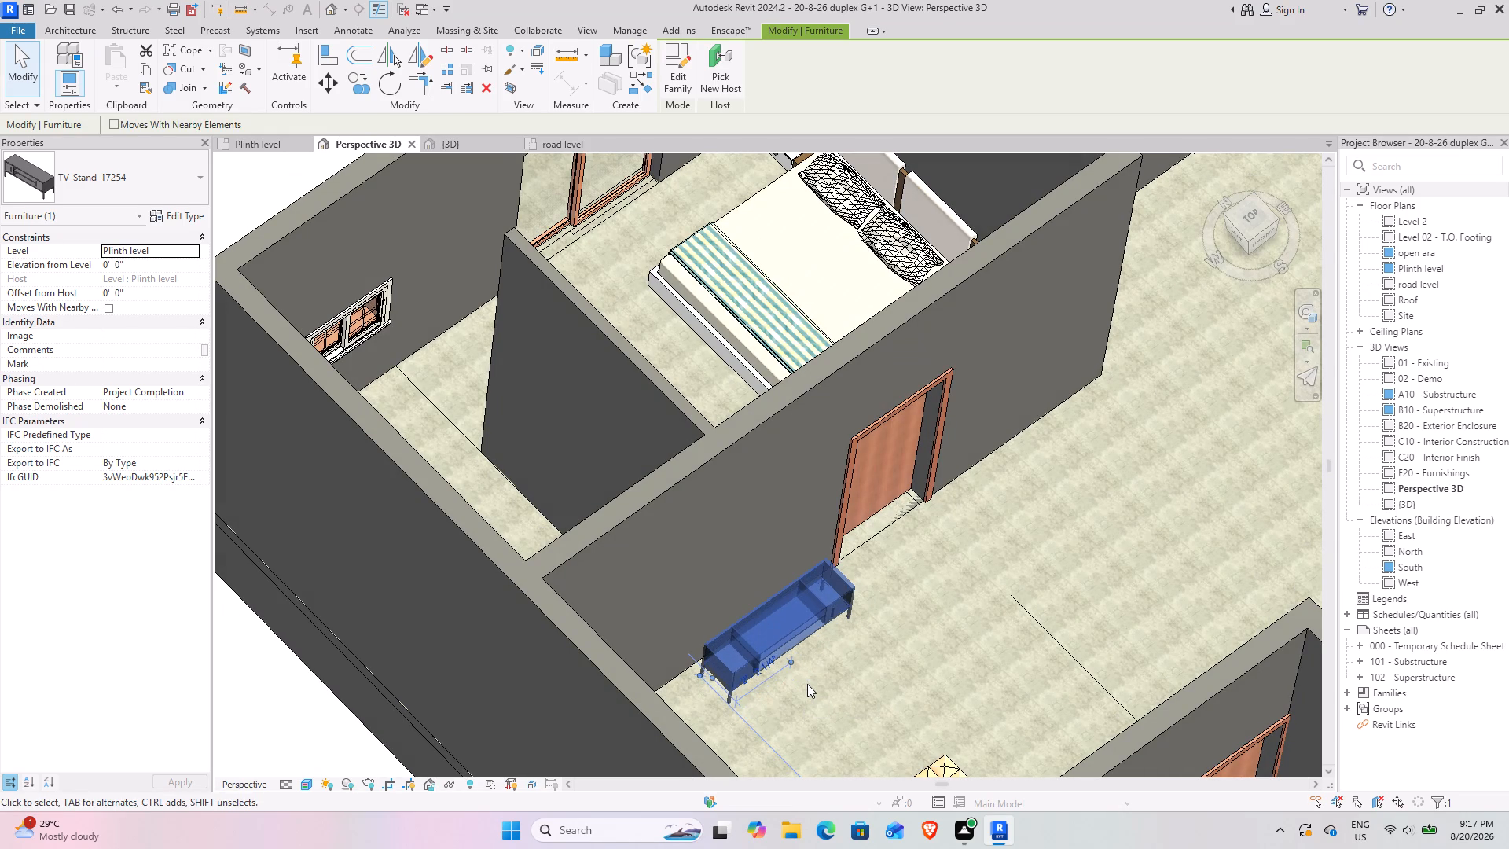
{"action": "key", "text": "Escape"}
{"action": "key", "text": "Escape"}
{"action": "key", "text": "Escape"}
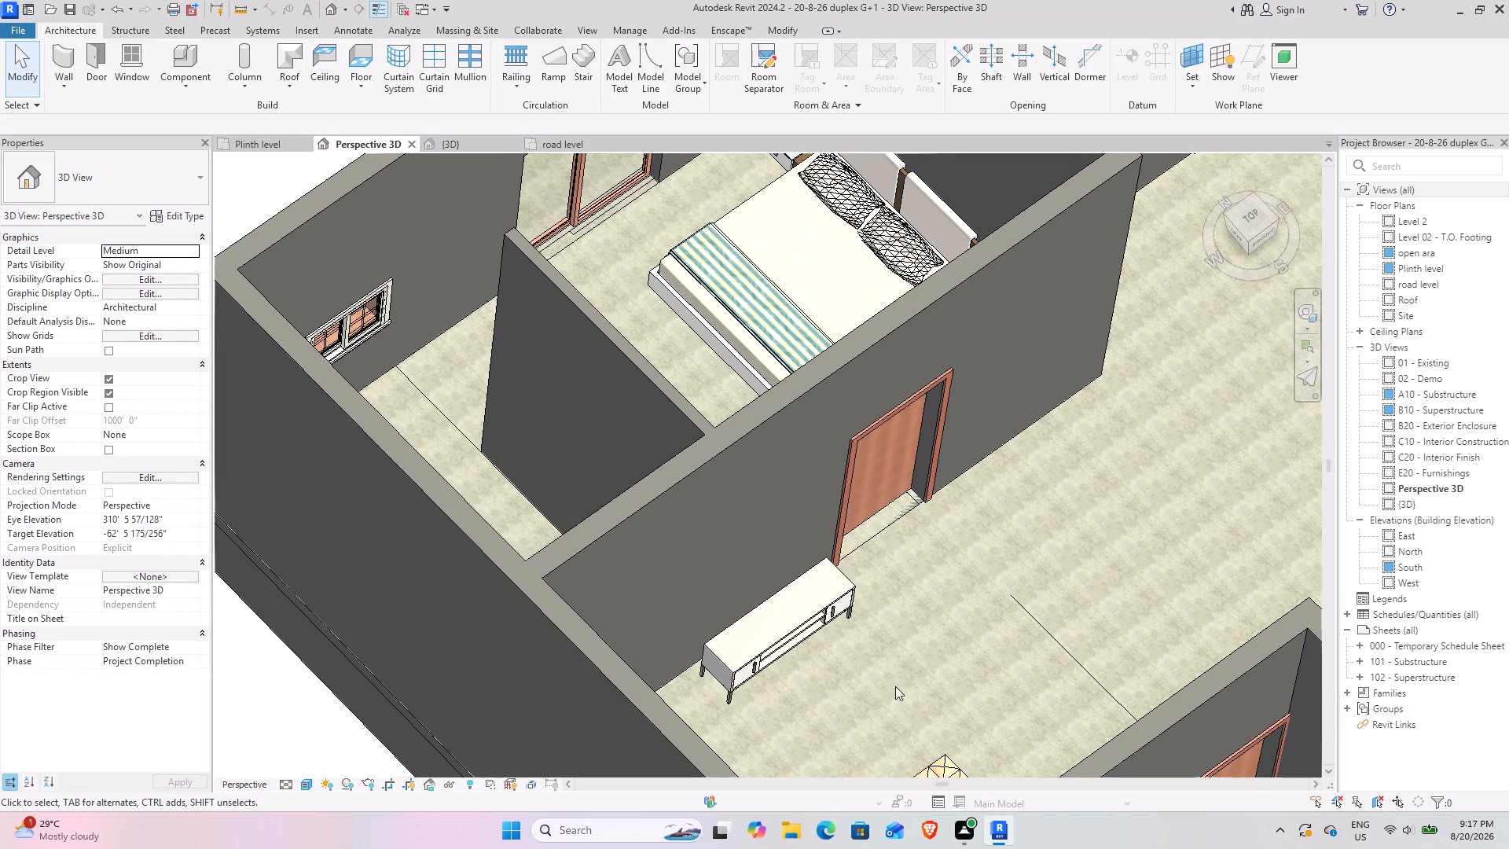
{"action": "key", "text": "Escape"}
{"action": "key", "text": "Escape"}
{"action": "key", "text": "Escape"}
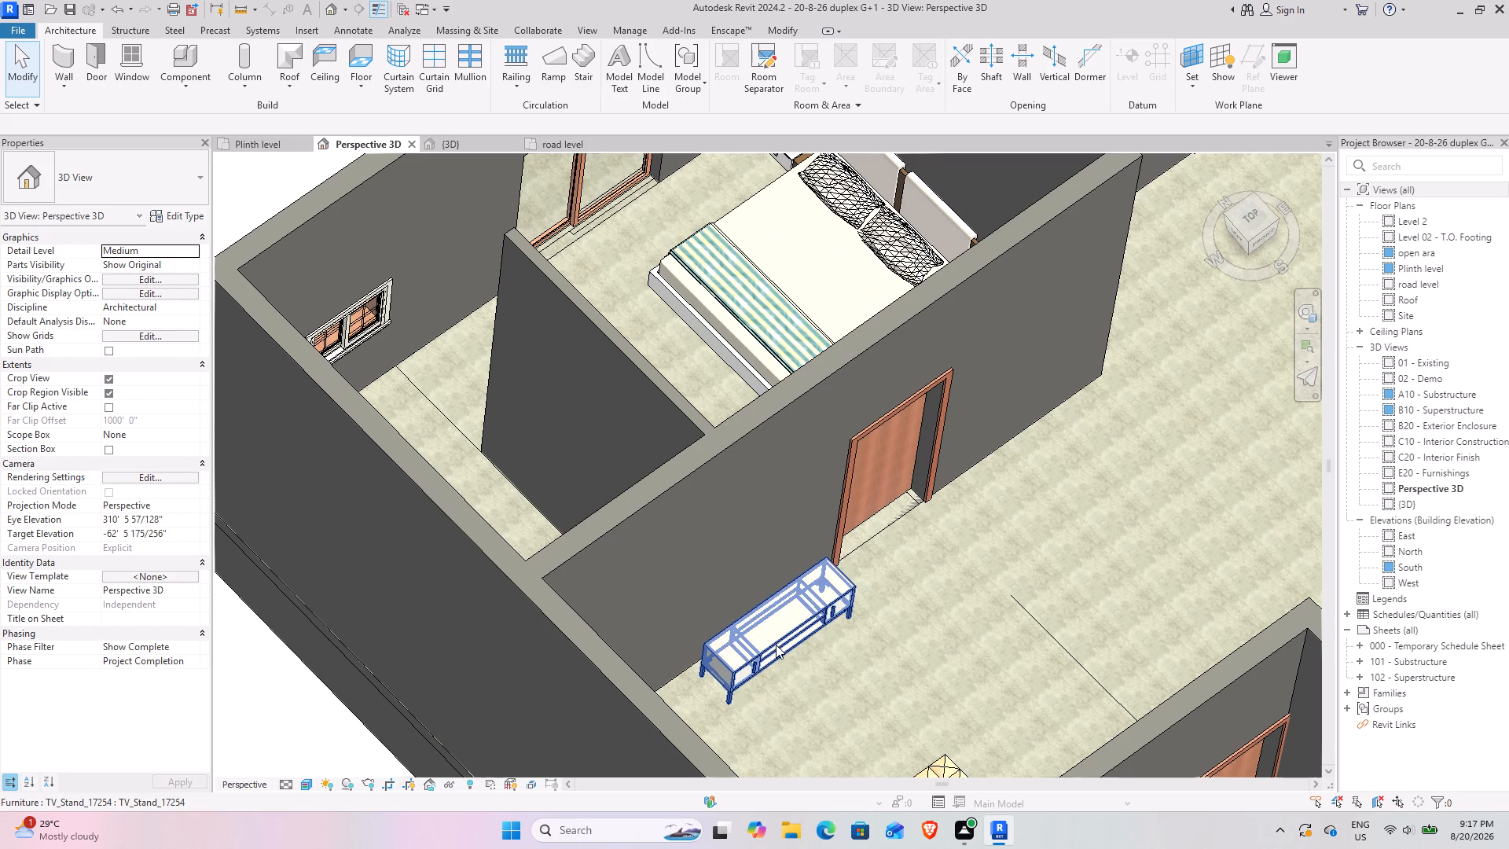
Nudge the TV stand closer to the wall, finishing in the Plinth level plan with its back 0' 5" from the column's centre.
{"action": "left_click", "coordinate": [776, 645]}
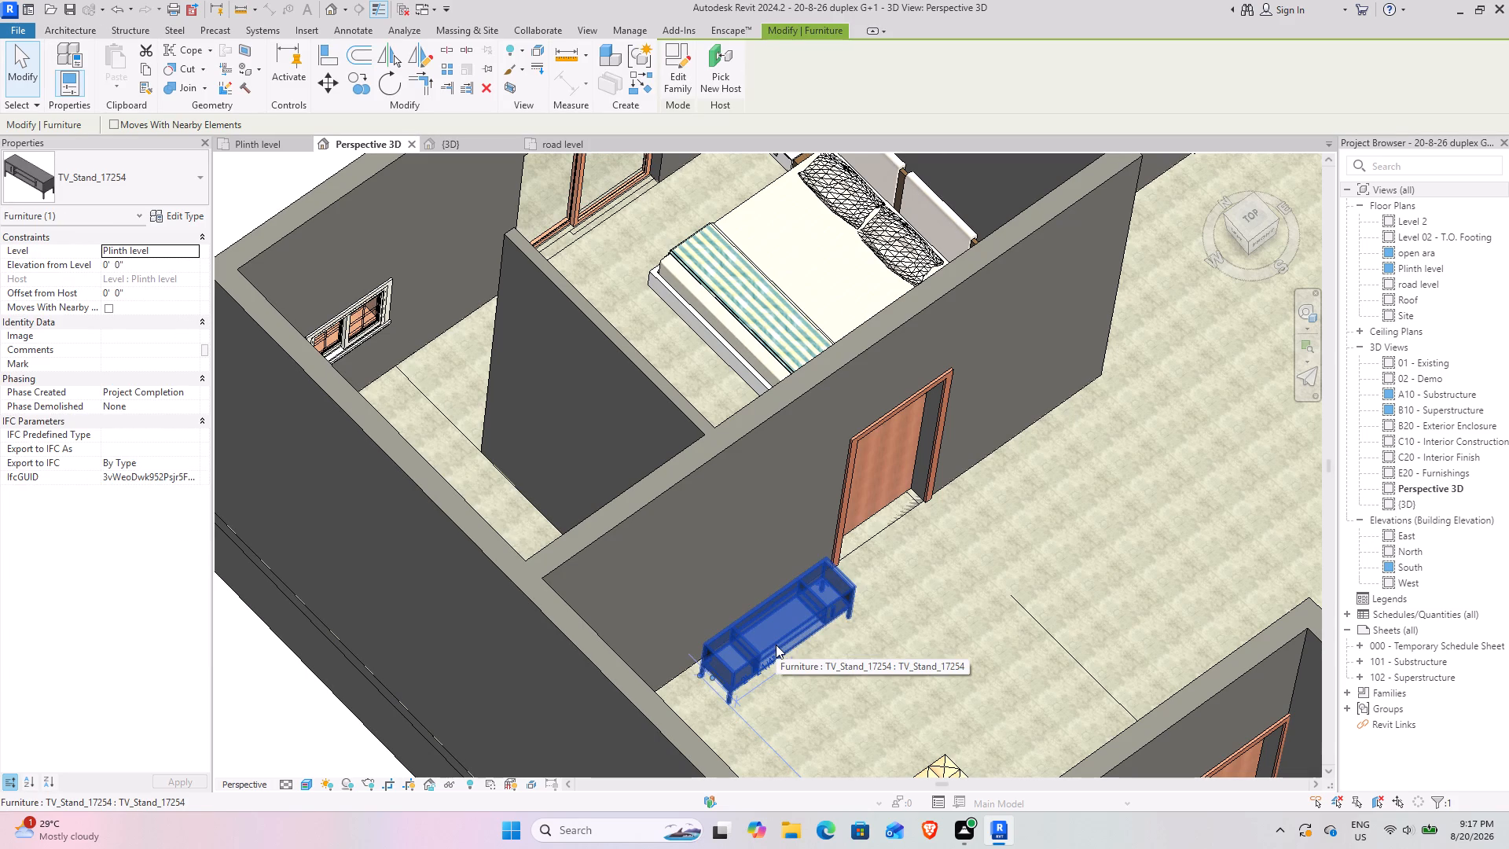
{"action": "key", "text": "Up"}
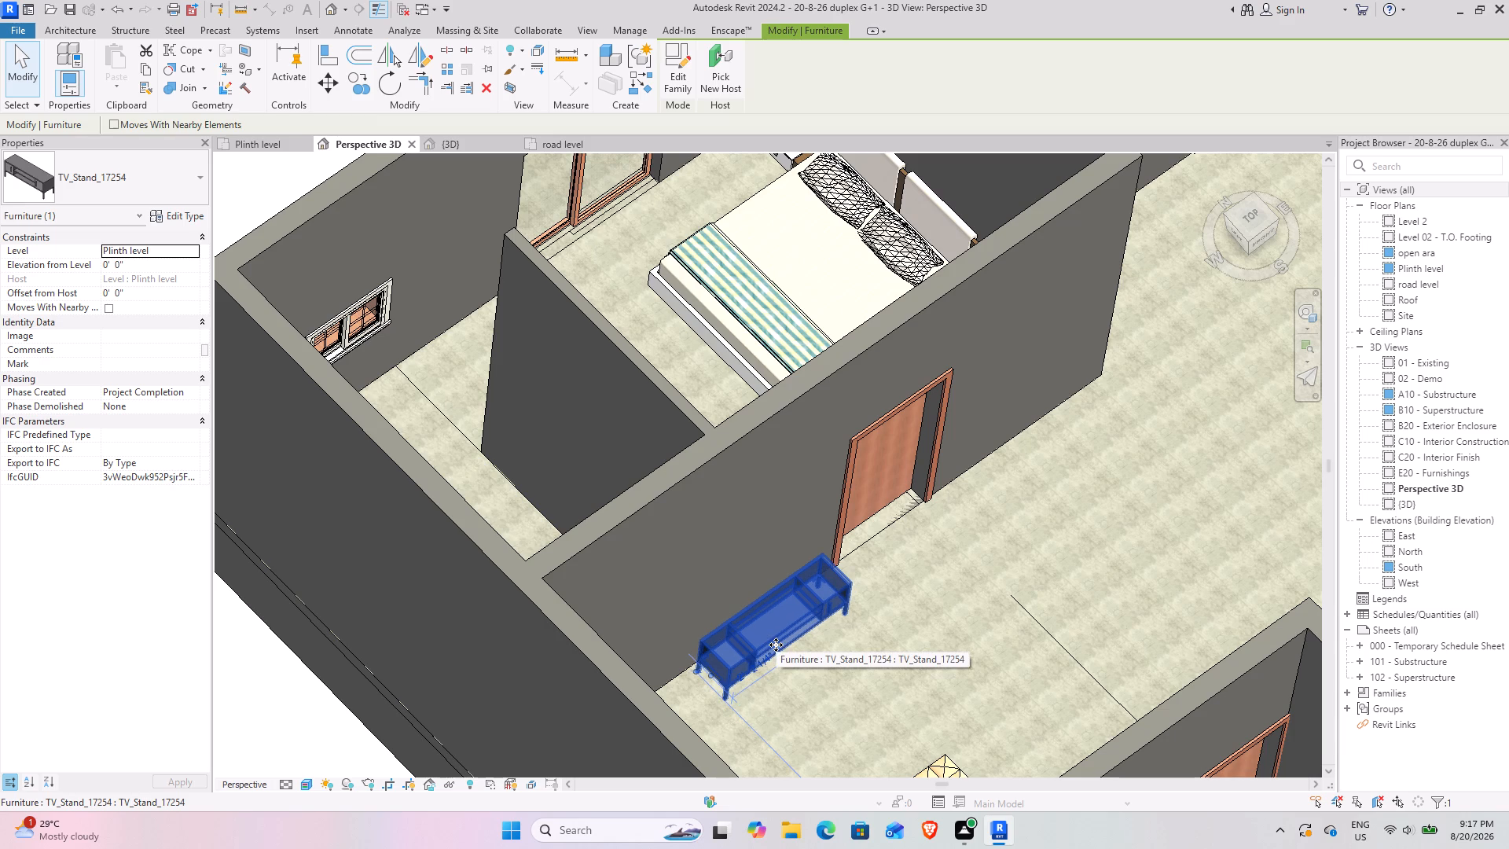
{"action": "key", "text": "Up"}
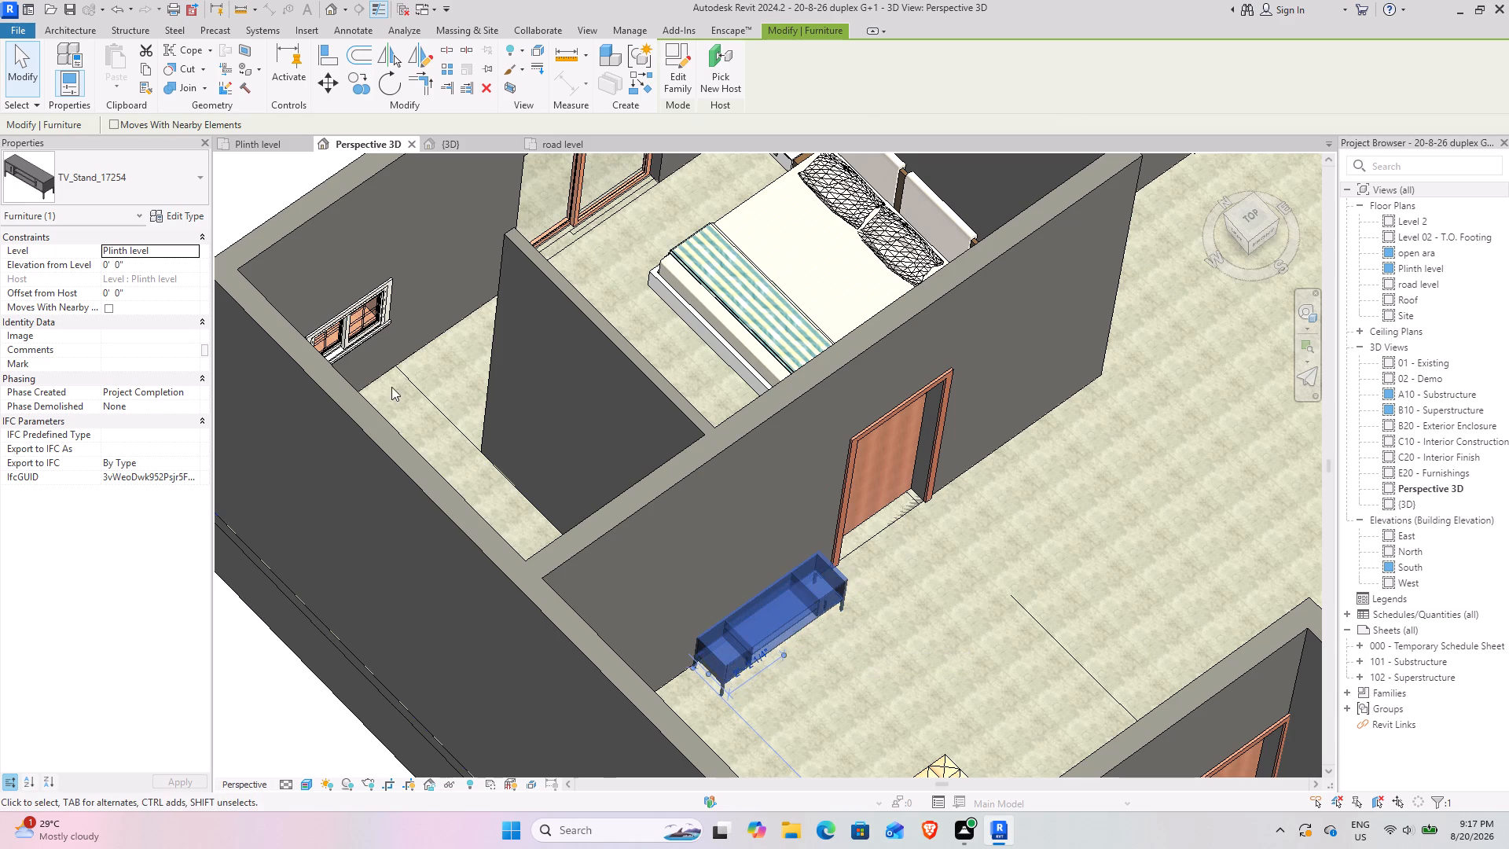
{"action": "left_click", "coordinate": [250, 143]}
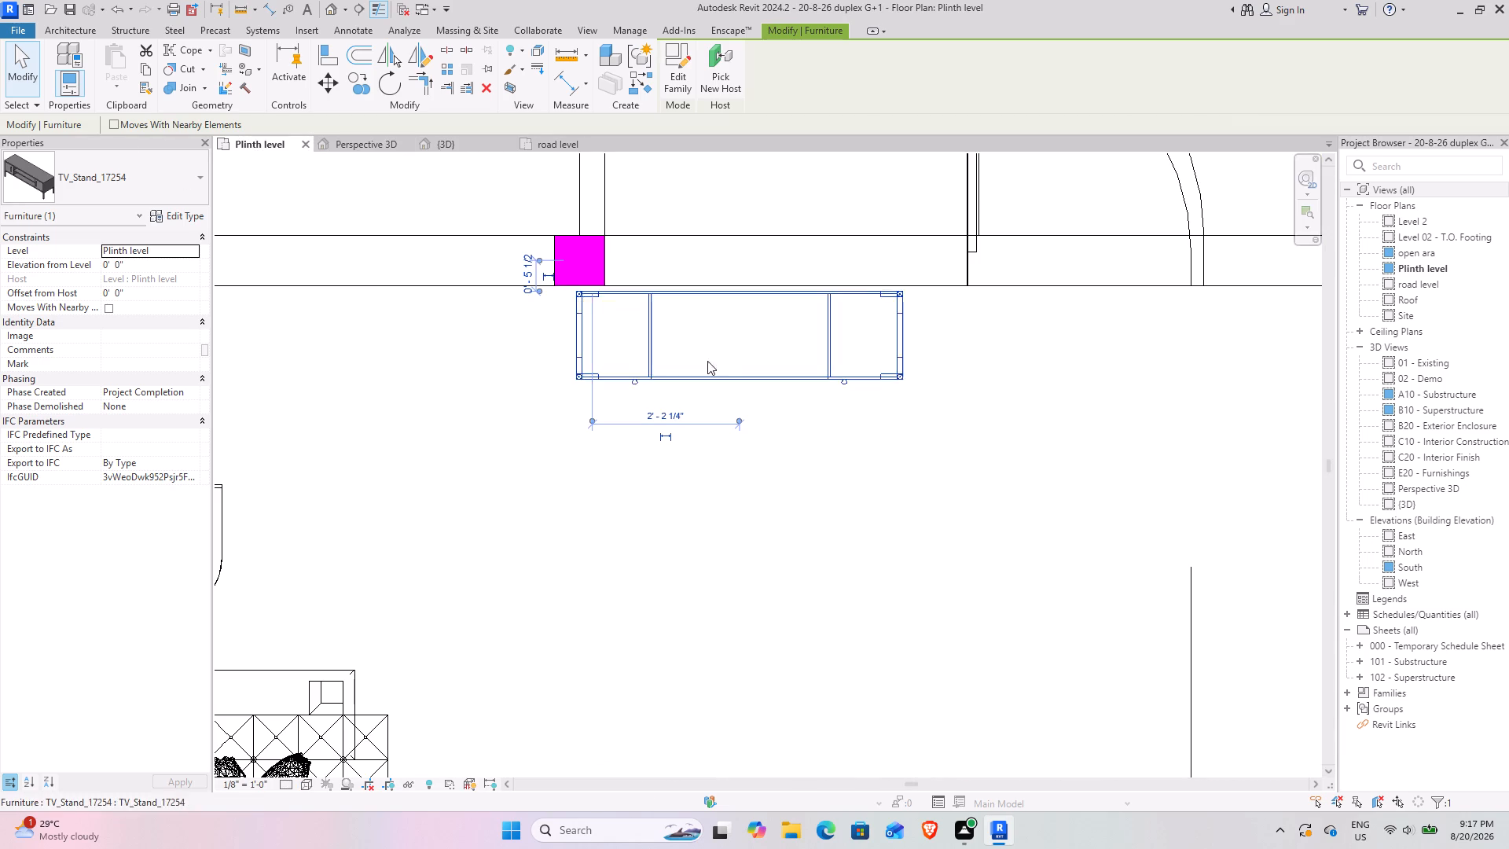
{"action": "scroll", "coordinate": [769, 301], "scroll_direction": "up", "scroll_amount": 4}
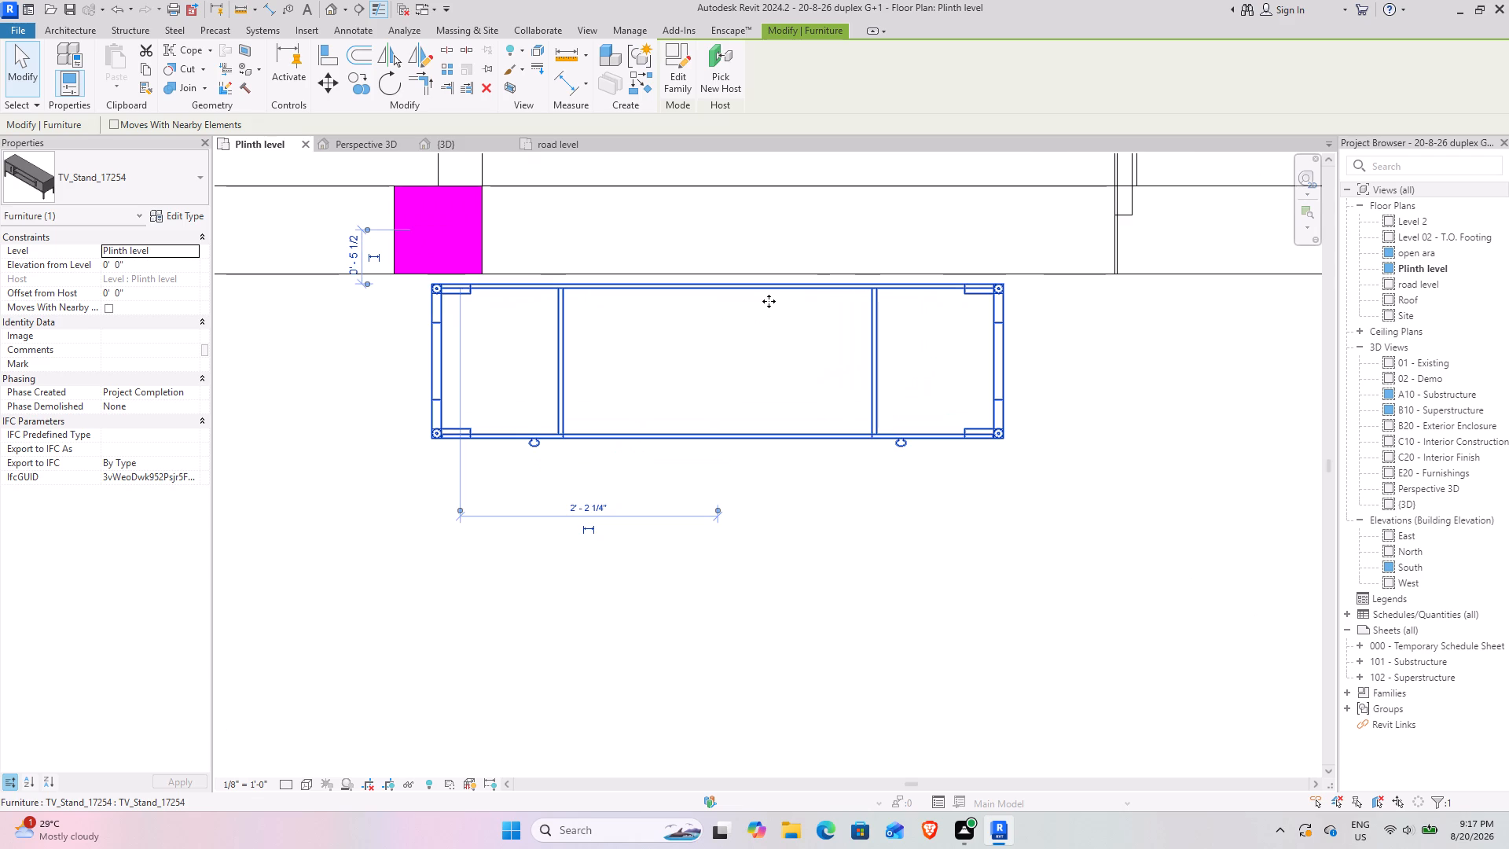
{"action": "key", "text": "Up"}
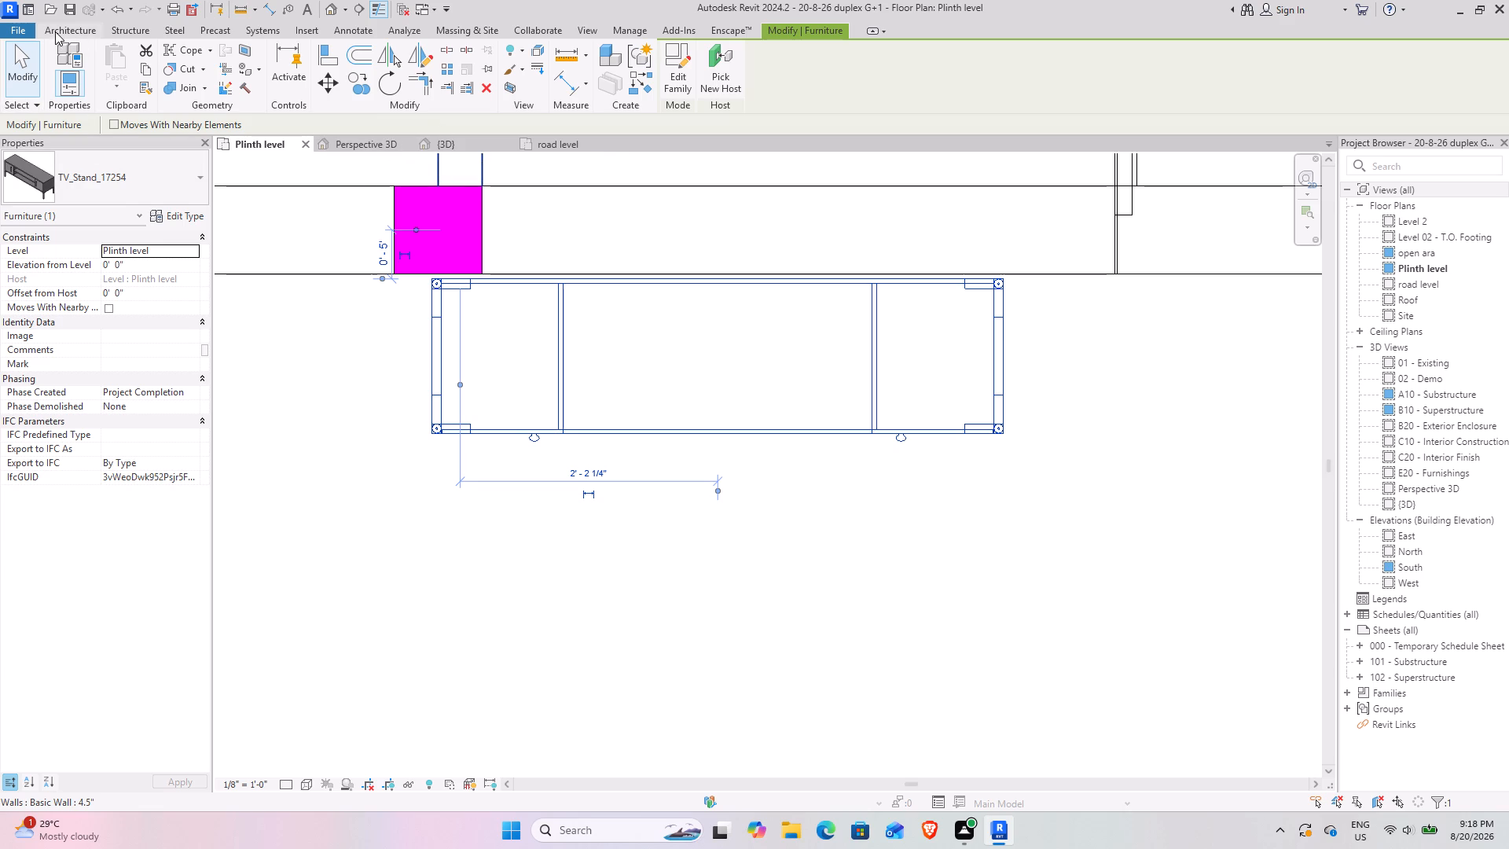
Examine the TV stand and the furnished living area from above in the {3D} view.
{"action": "left_click", "coordinate": [86, 29]}
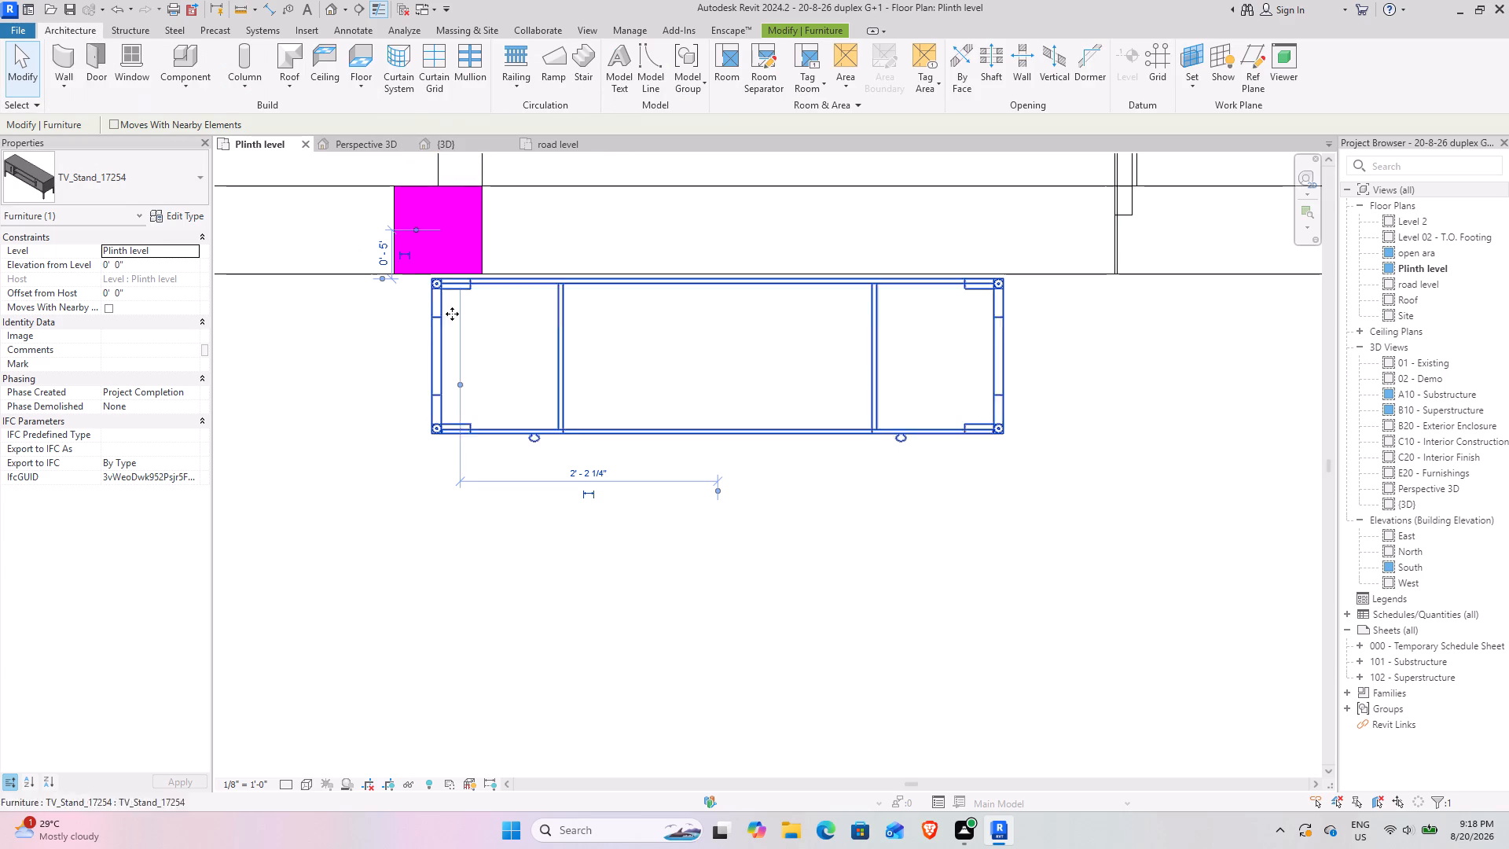
{"action": "left_click", "coordinate": [465, 146]}
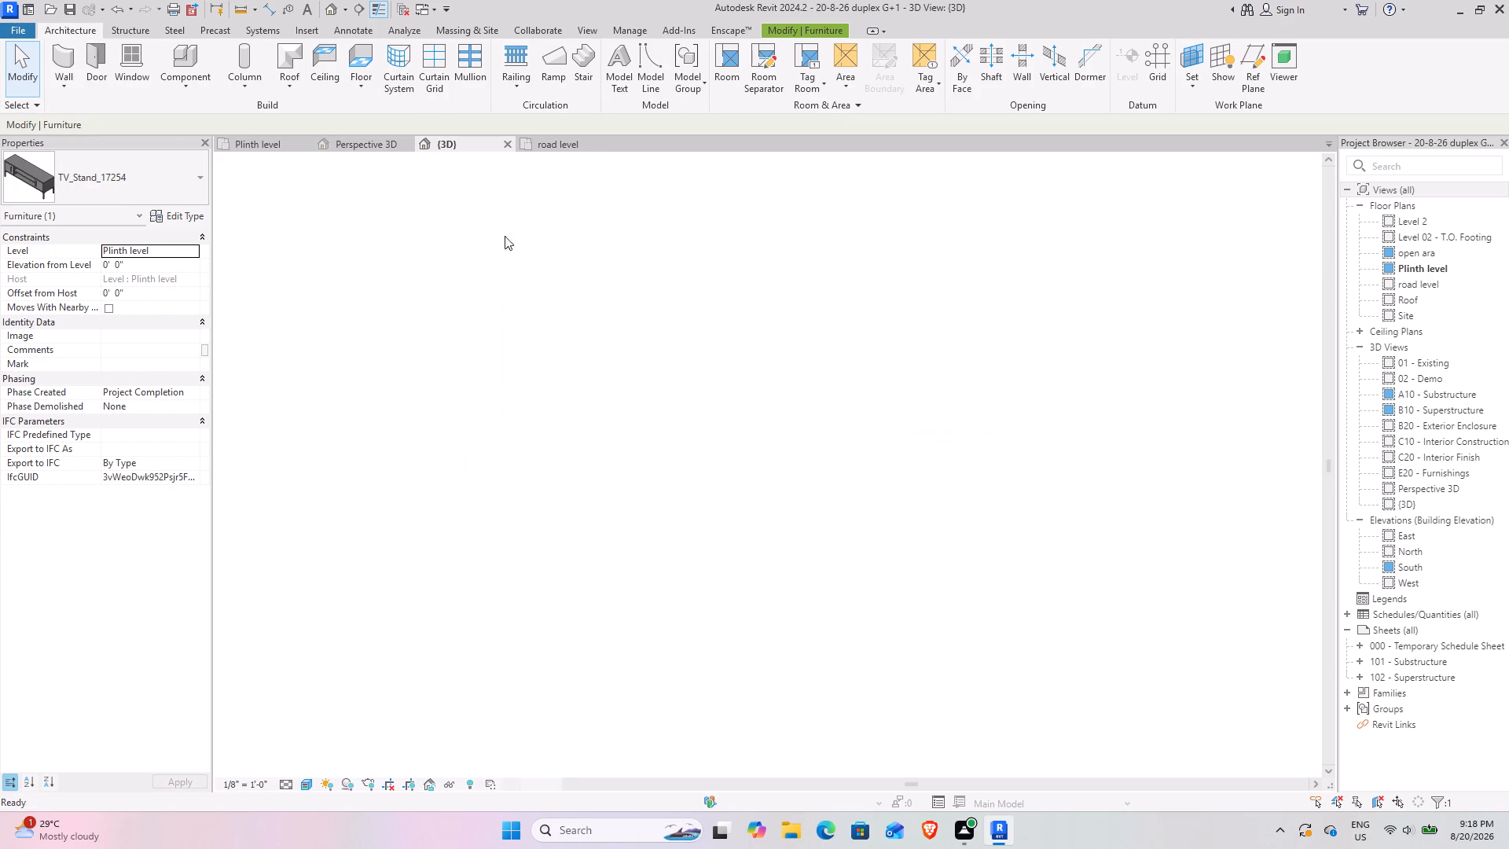
{"action": "scroll", "coordinate": [626, 370], "scroll_direction": "down", "scroll_amount": 4}
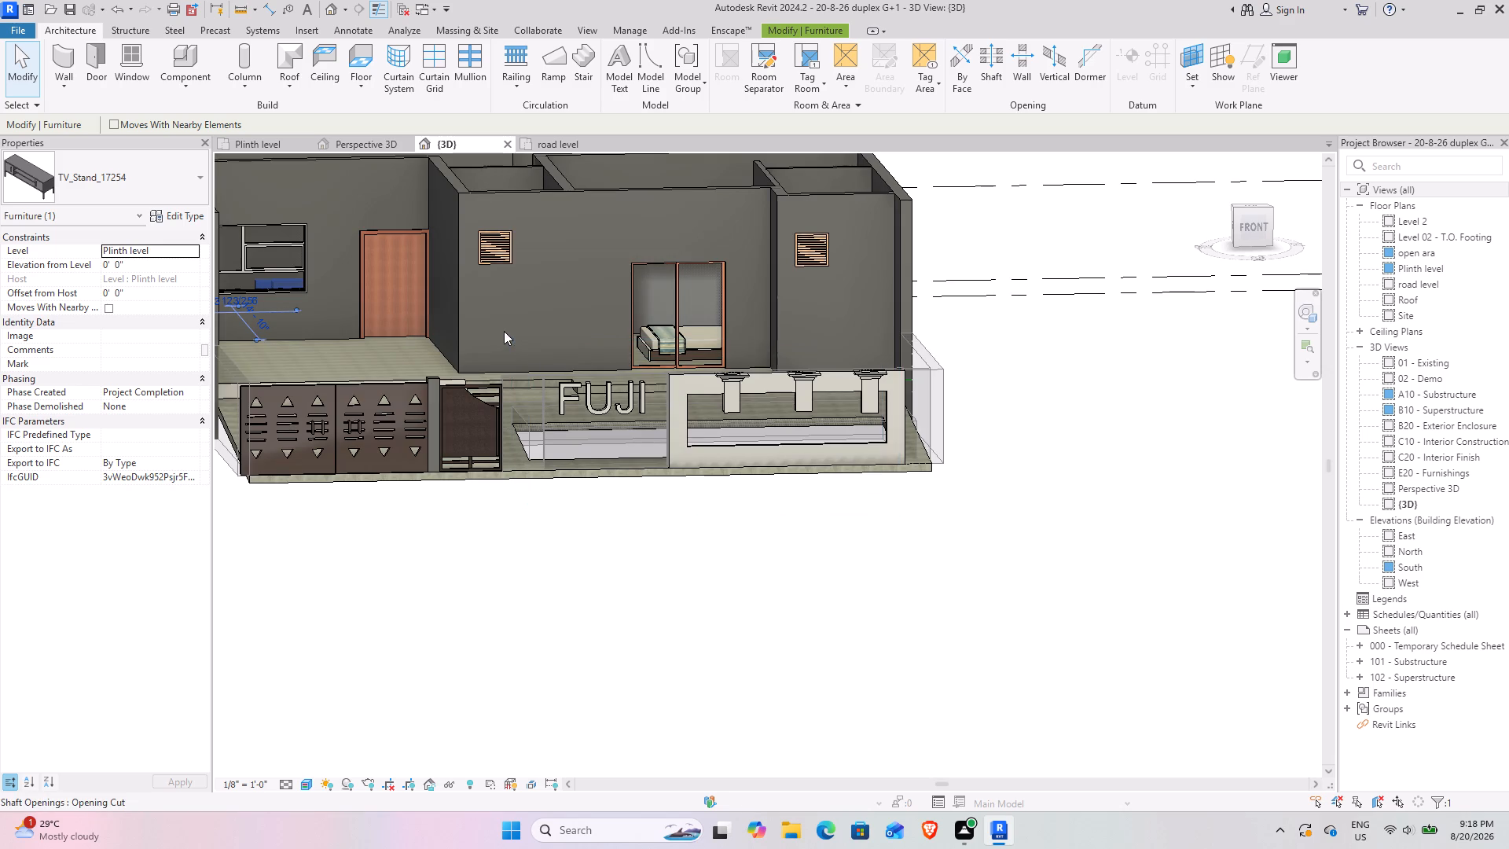
{"action": "middle_click_drag", "start_coordinate": [501, 346], "coordinate": [760, 837]}
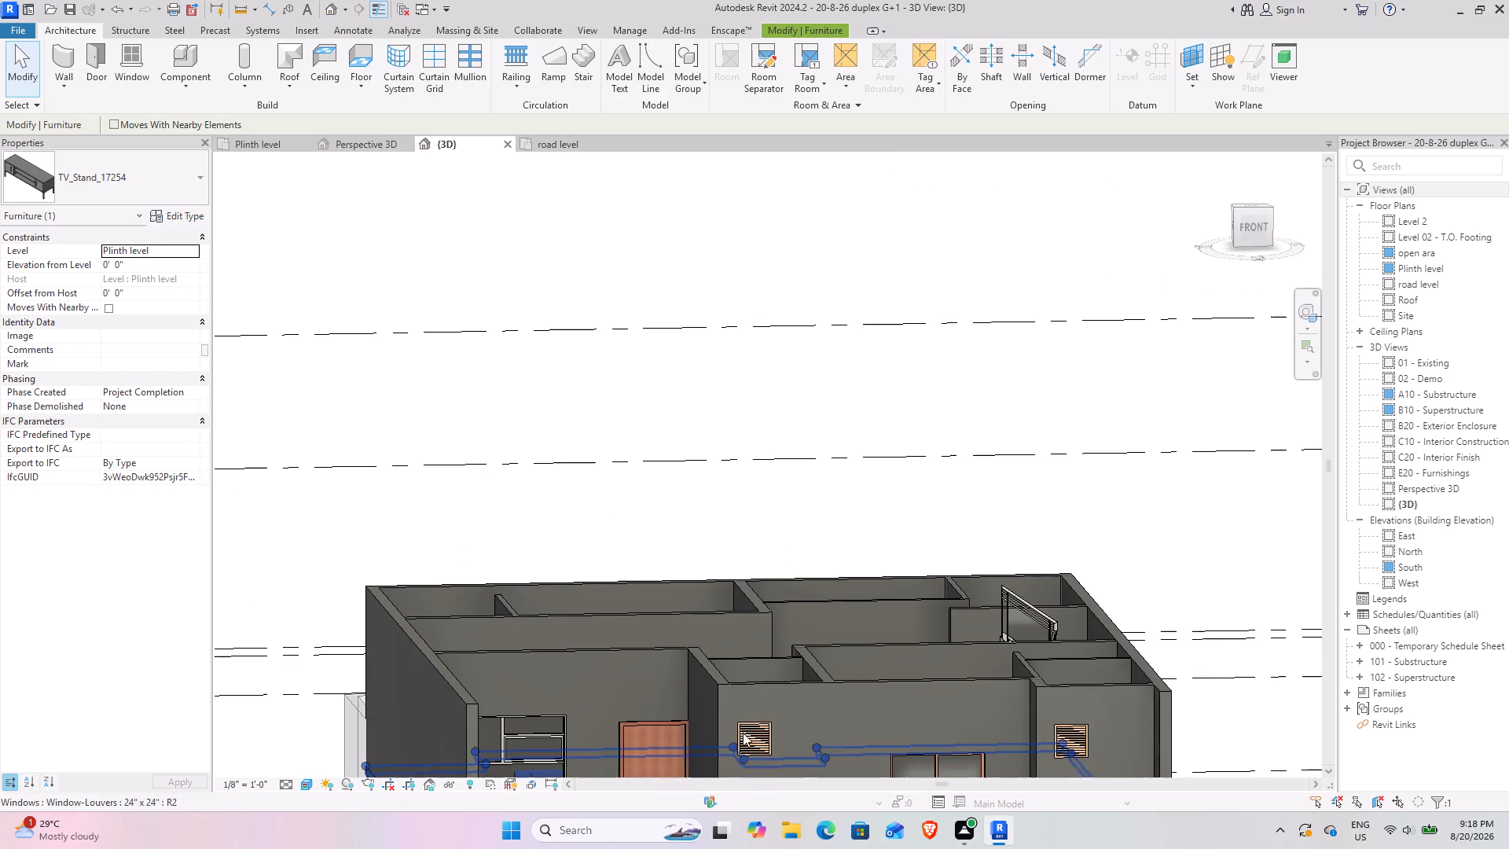
{"action": "middle_click_drag", "start_coordinate": [745, 583], "coordinate": [725, 756], "text": "shift"}
{"action": "middle_click_drag", "start_coordinate": [752, 682], "coordinate": [685, 296]}
{"action": "middle_click_drag", "start_coordinate": [681, 314], "coordinate": [687, 485], "text": "shift"}
{"action": "key", "text": "Escape"}
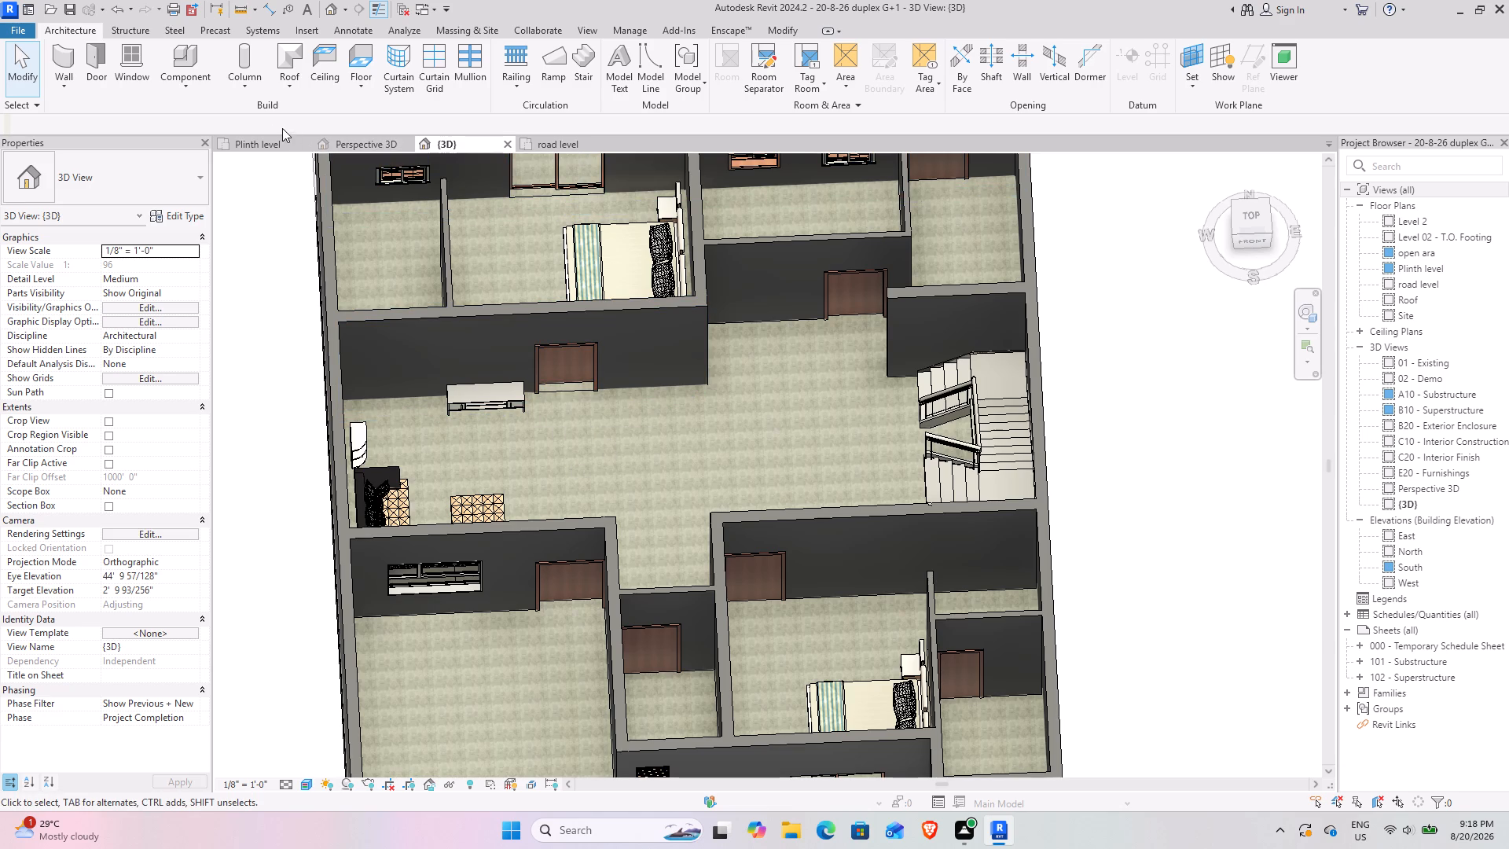
In the Plinth level plan, nudge the TV stand slightly away from the wall, to 0' 6 1/2" from the column's centre.
{"action": "left_click", "coordinate": [260, 140]}
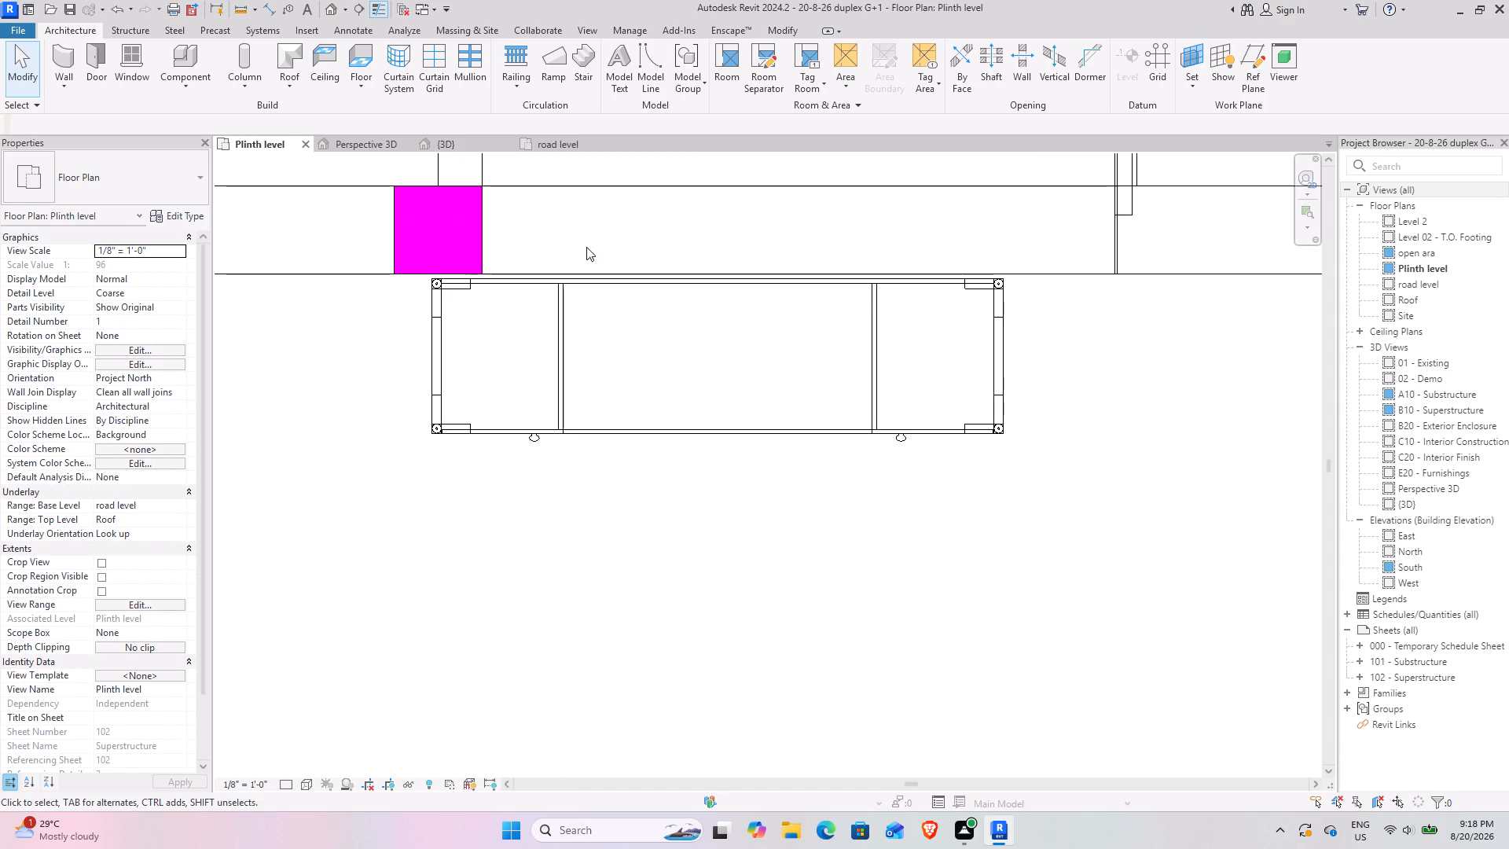
{"action": "middle_click_drag", "start_coordinate": [597, 249], "coordinate": [593, 295]}
{"action": "scroll", "coordinate": [594, 292], "scroll_direction": "down", "scroll_amount": 5}
{"action": "middle_click_drag", "start_coordinate": [608, 308], "coordinate": [623, 450]}
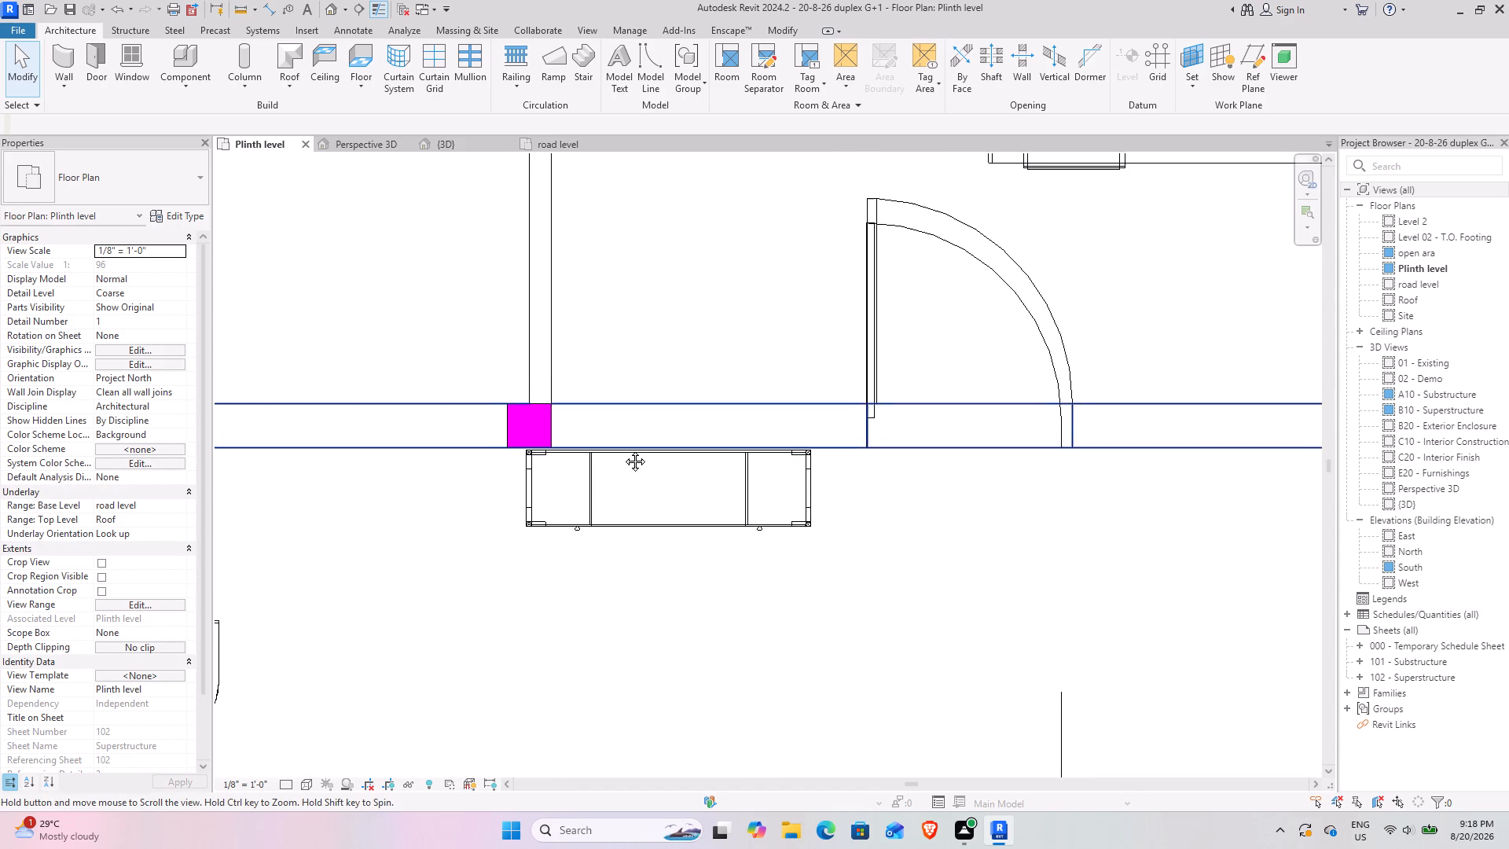
{"action": "middle_click_drag", "start_coordinate": [623, 450], "coordinate": [632, 465]}
{"action": "left_click", "coordinate": [600, 472]}
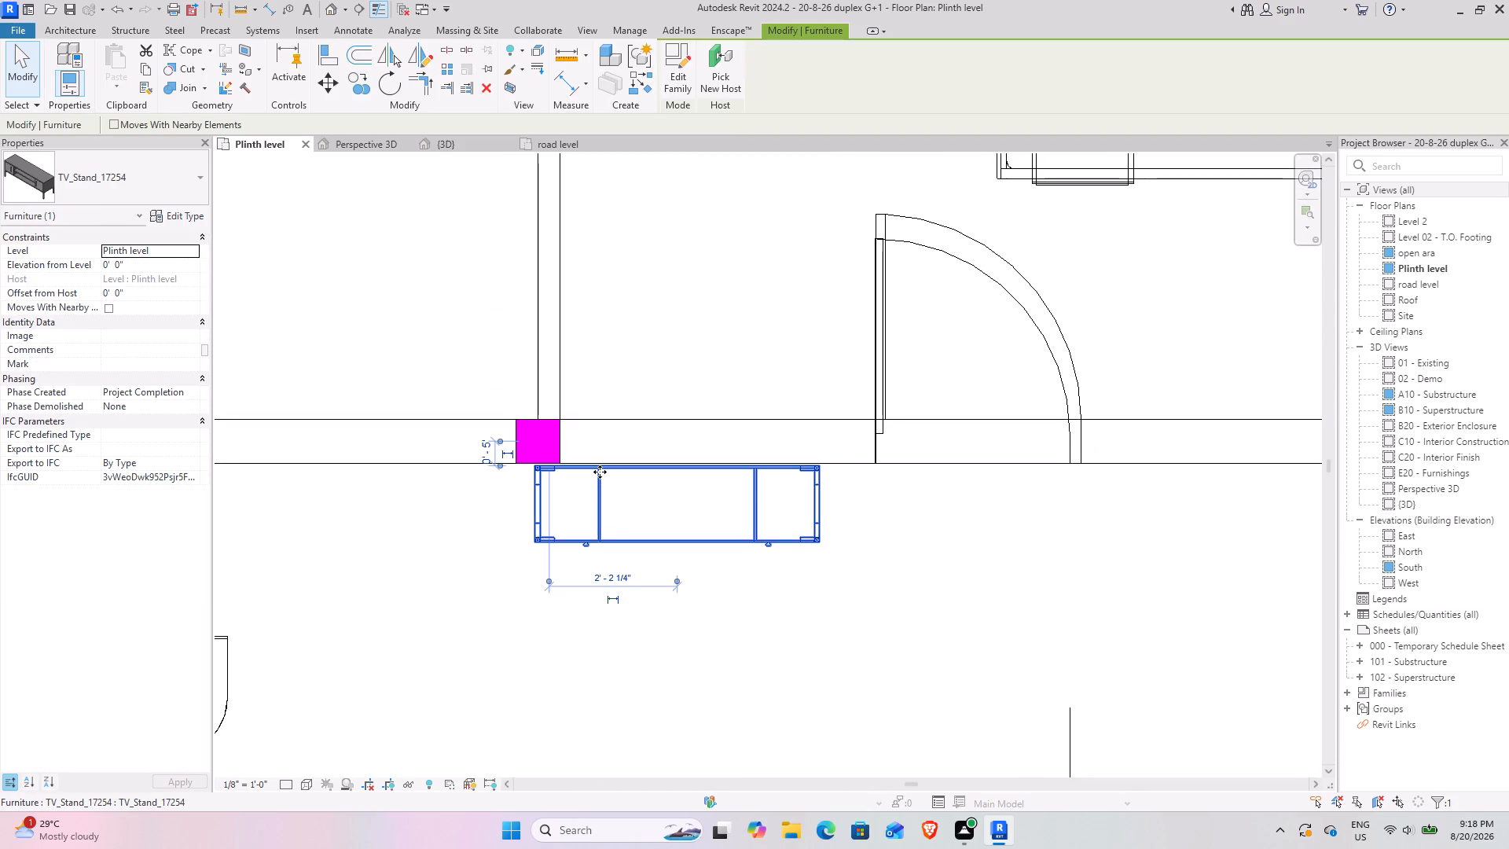
{"action": "key", "text": "Down"}
{"action": "key", "text": "Down"}
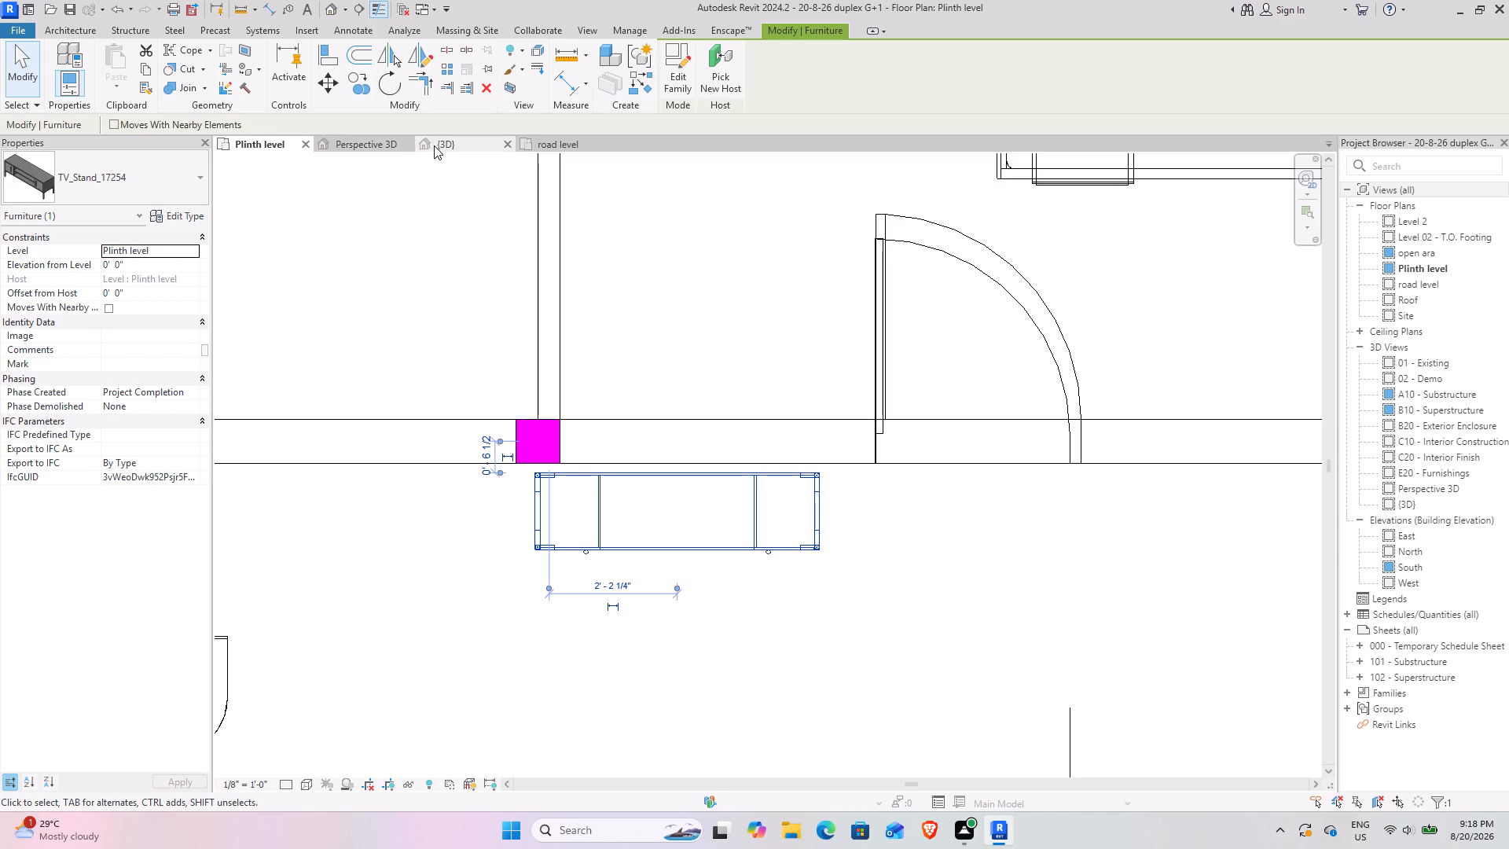
In the Perspective 3D view, place a 40quot_LCD_TV_11573 component over the TV stand, turned parallel to the wall, with its level at road level.
{"action": "left_click", "coordinate": [373, 145]}
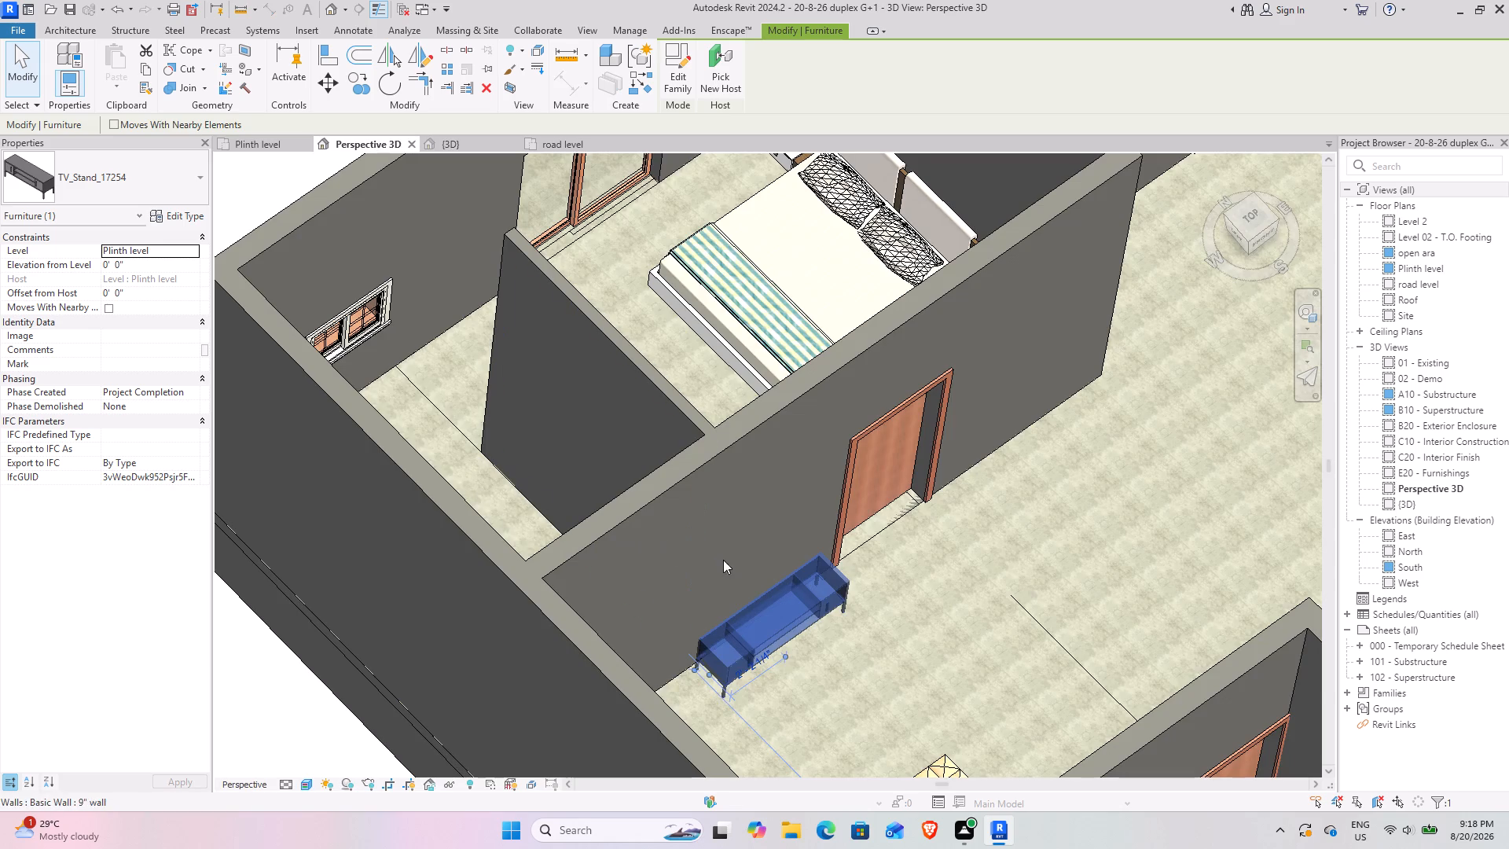
{"action": "key", "text": "Escape"}
{"action": "key", "text": "Escape"}
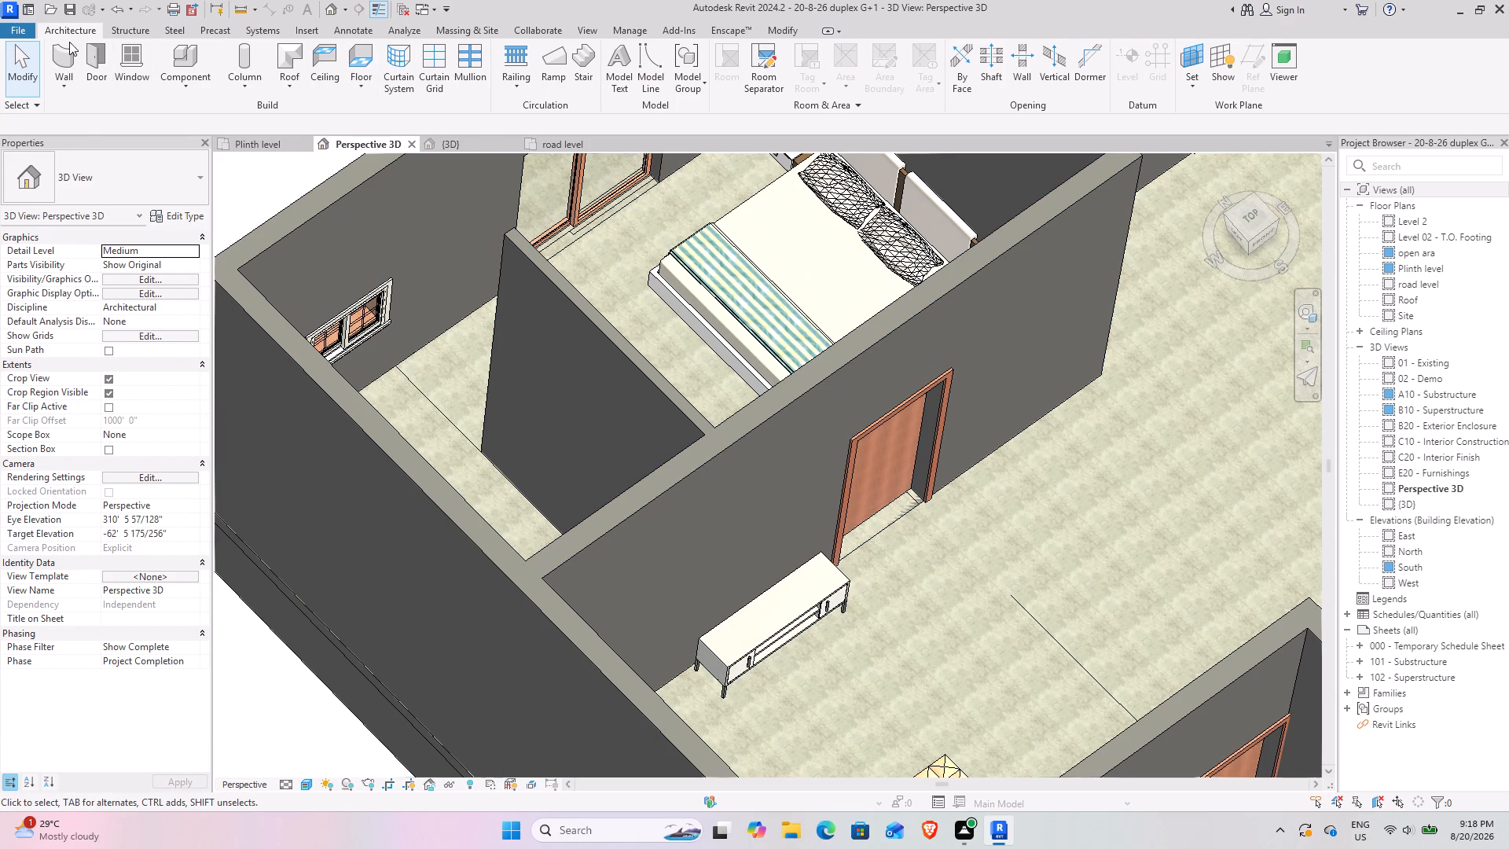
{"action": "left_click", "coordinate": [196, 90]}
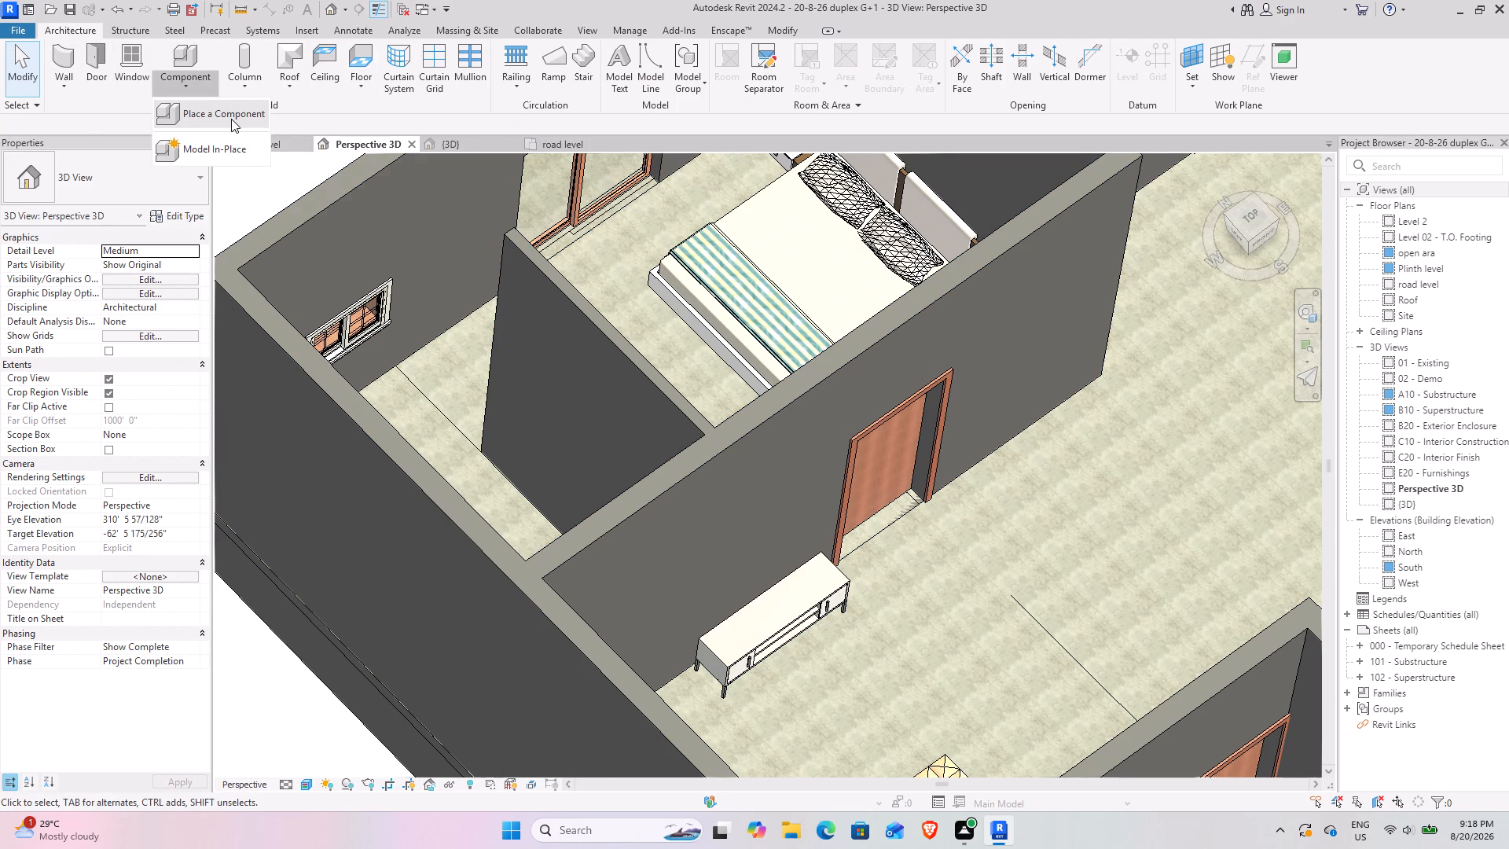
{"action": "left_click", "coordinate": [231, 119]}
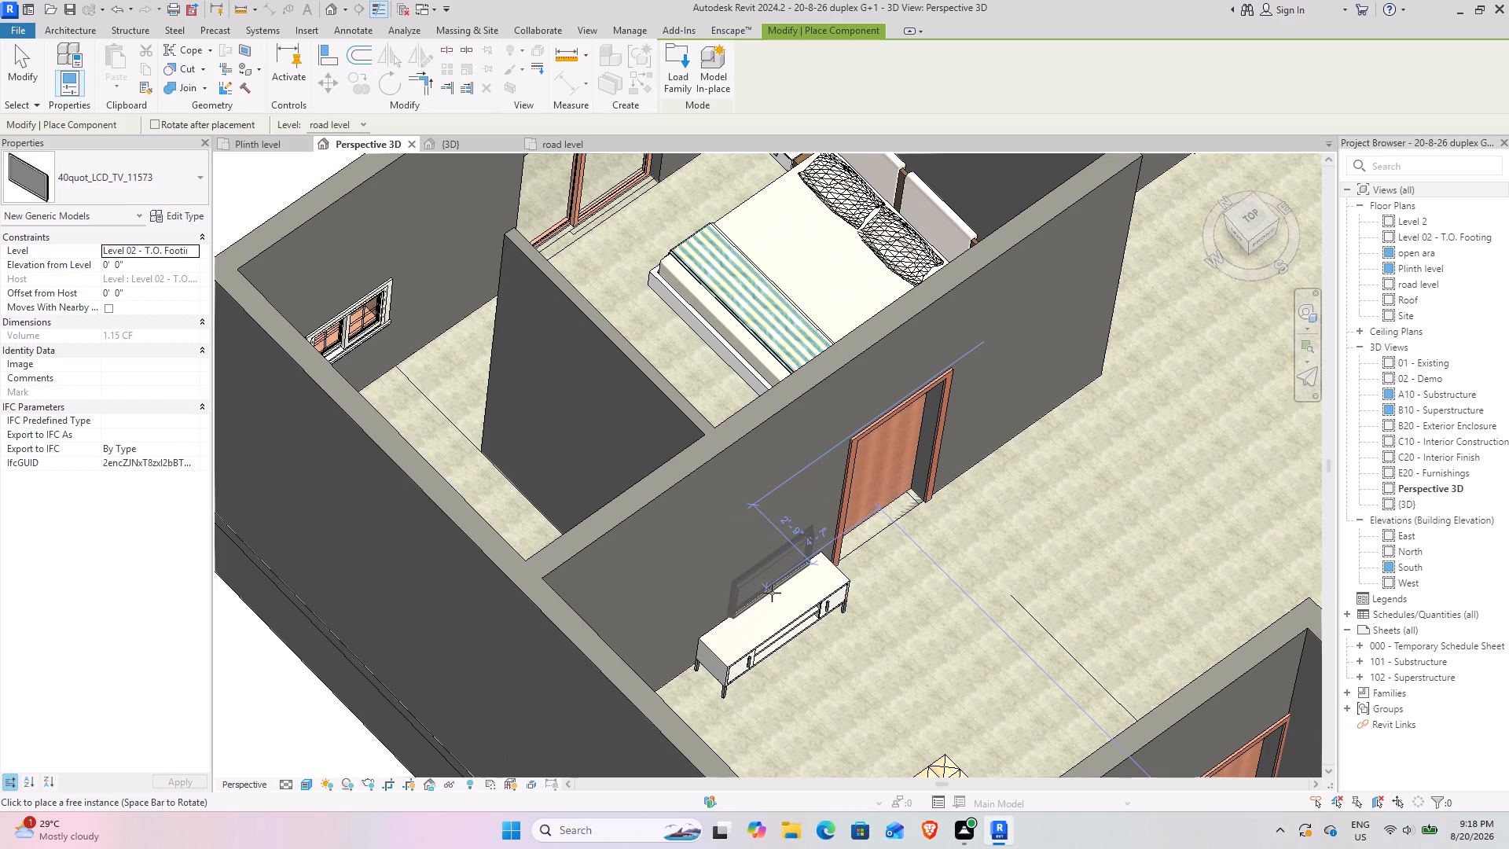
{"action": "middle_click_drag", "start_coordinate": [777, 588], "coordinate": [707, 561], "text": "shift"}
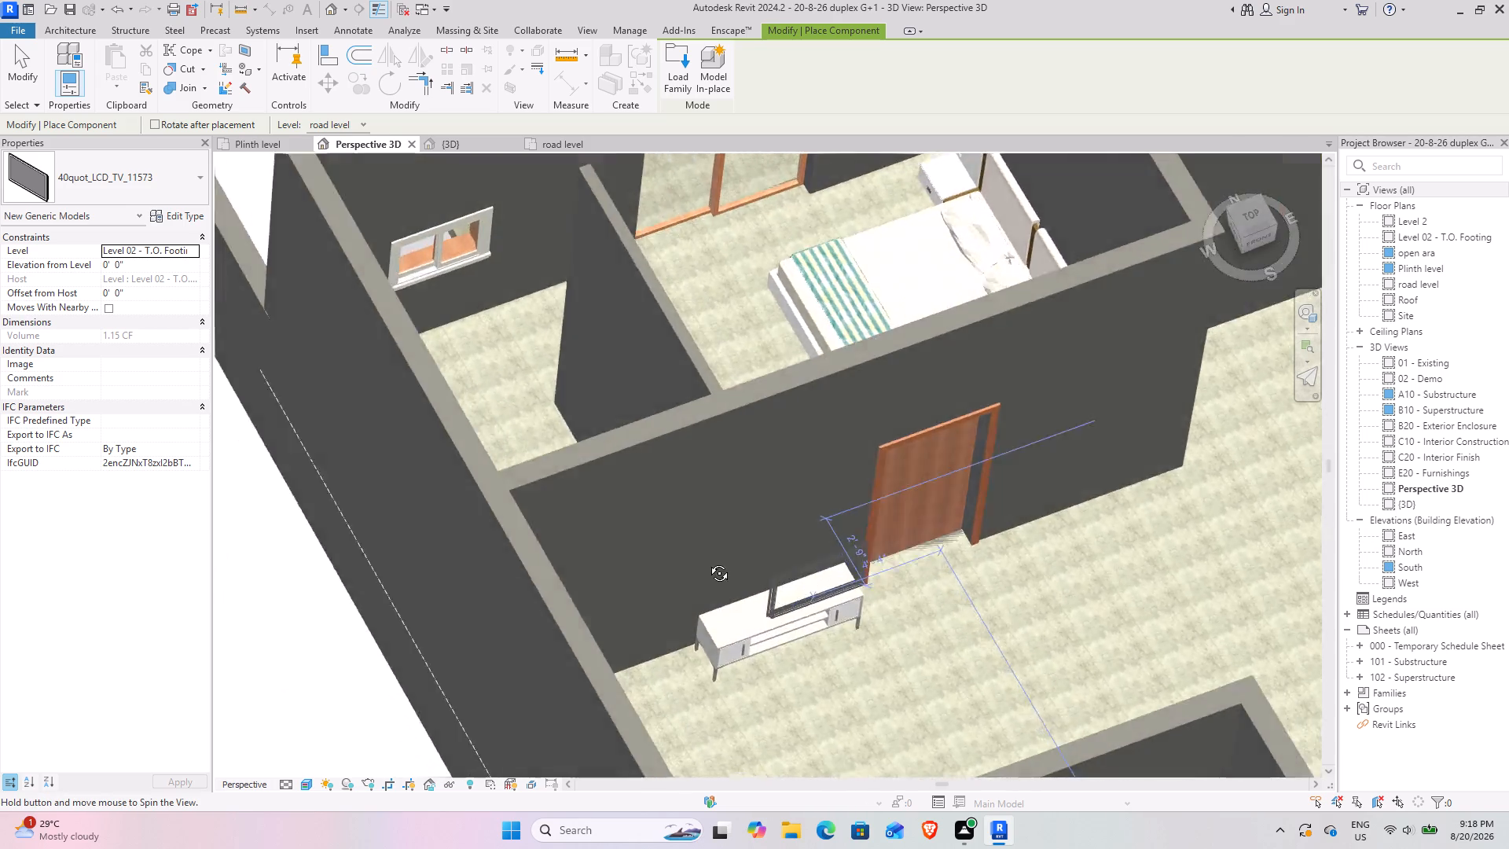
{"action": "middle_click_drag", "start_coordinate": [707, 561], "coordinate": [641, 472], "text": "shift"}
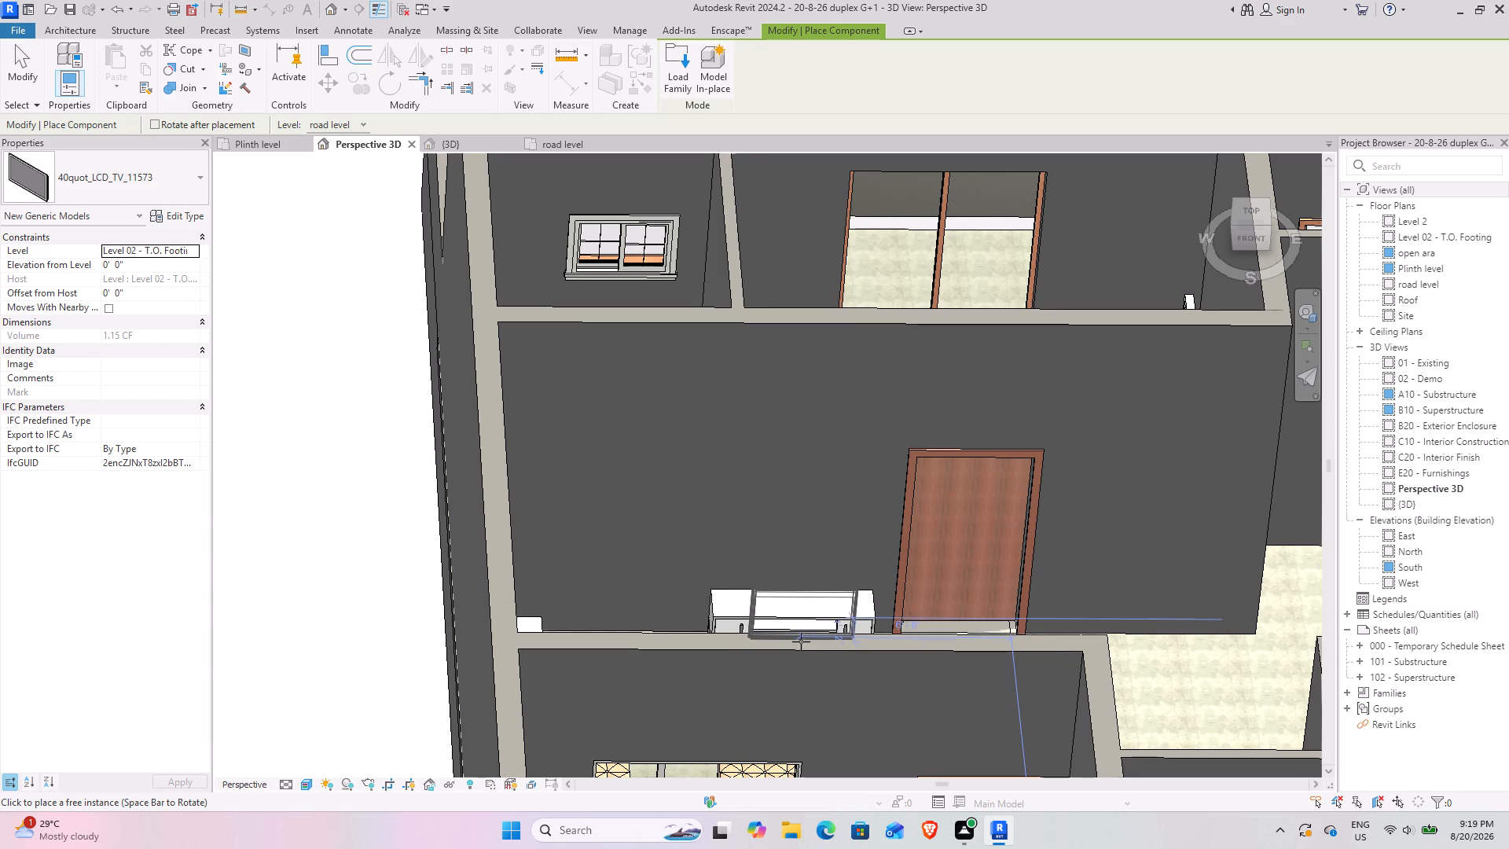
{"action": "key", "text": "space"}
{"action": "key", "text": "space"}
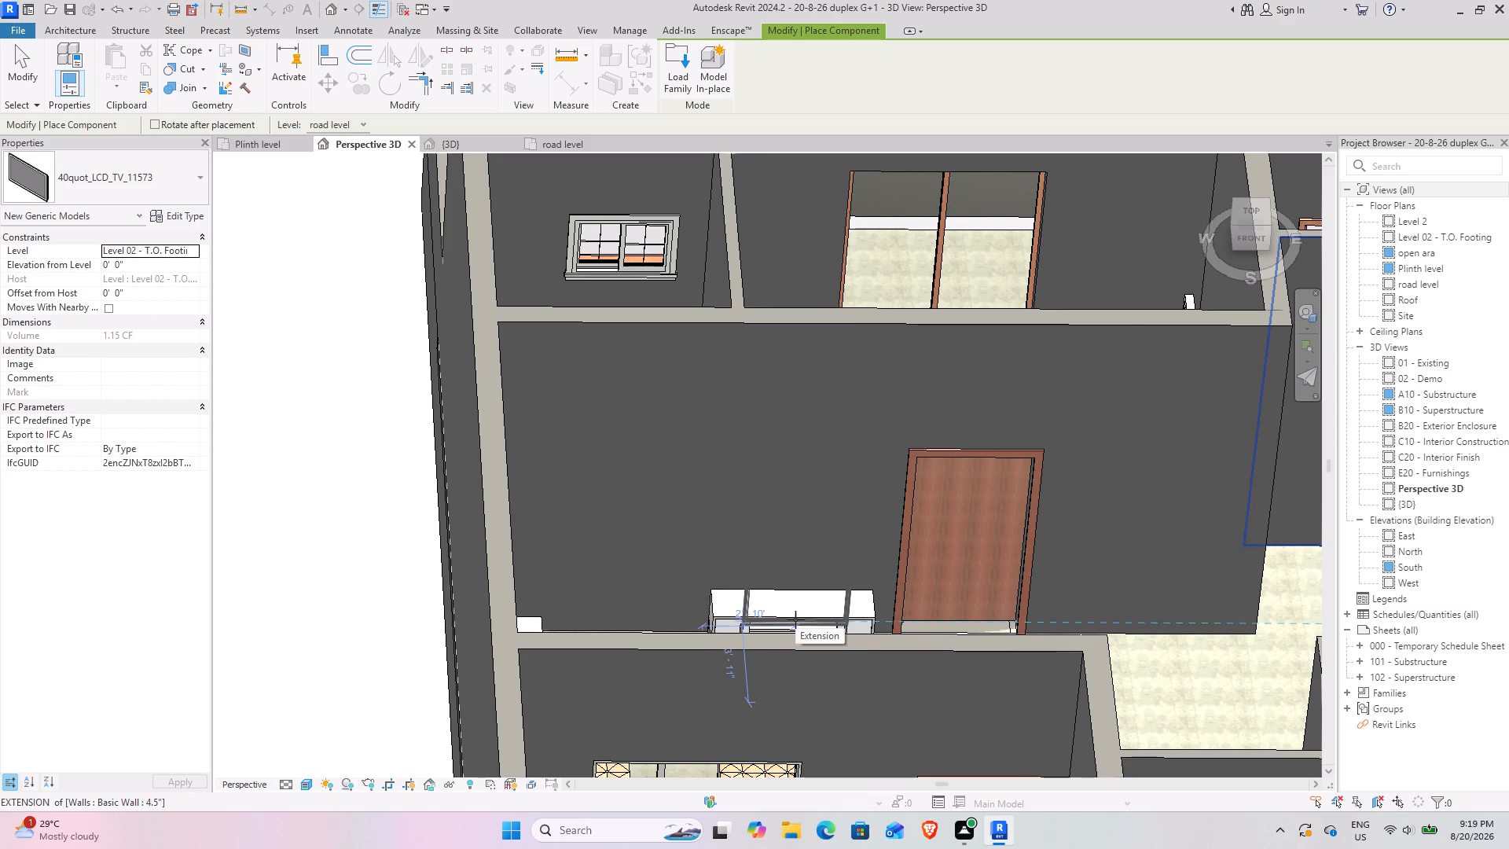
{"action": "key", "text": "space"}
{"action": "key", "text": "space"}
{"action": "key", "text": "space"}
{"action": "key", "text": "space"}
{"action": "key", "text": "space"}
{"action": "key", "text": "space"}
{"action": "key", "text": "space"}
{"action": "key", "text": "space"}
{"action": "key", "text": "space"}
{"action": "key", "text": "space"}
{"action": "key", "text": "space"}
{"action": "key", "text": "space"}
{"action": "key", "text": "space"}
{"action": "key", "text": "space"}
{"action": "key", "text": "space"}
{"action": "key", "text": "space"}
{"action": "key", "text": "space"}
{"action": "key", "text": "space"}
{"action": "key", "text": "space"}
{"action": "key", "text": "space"}
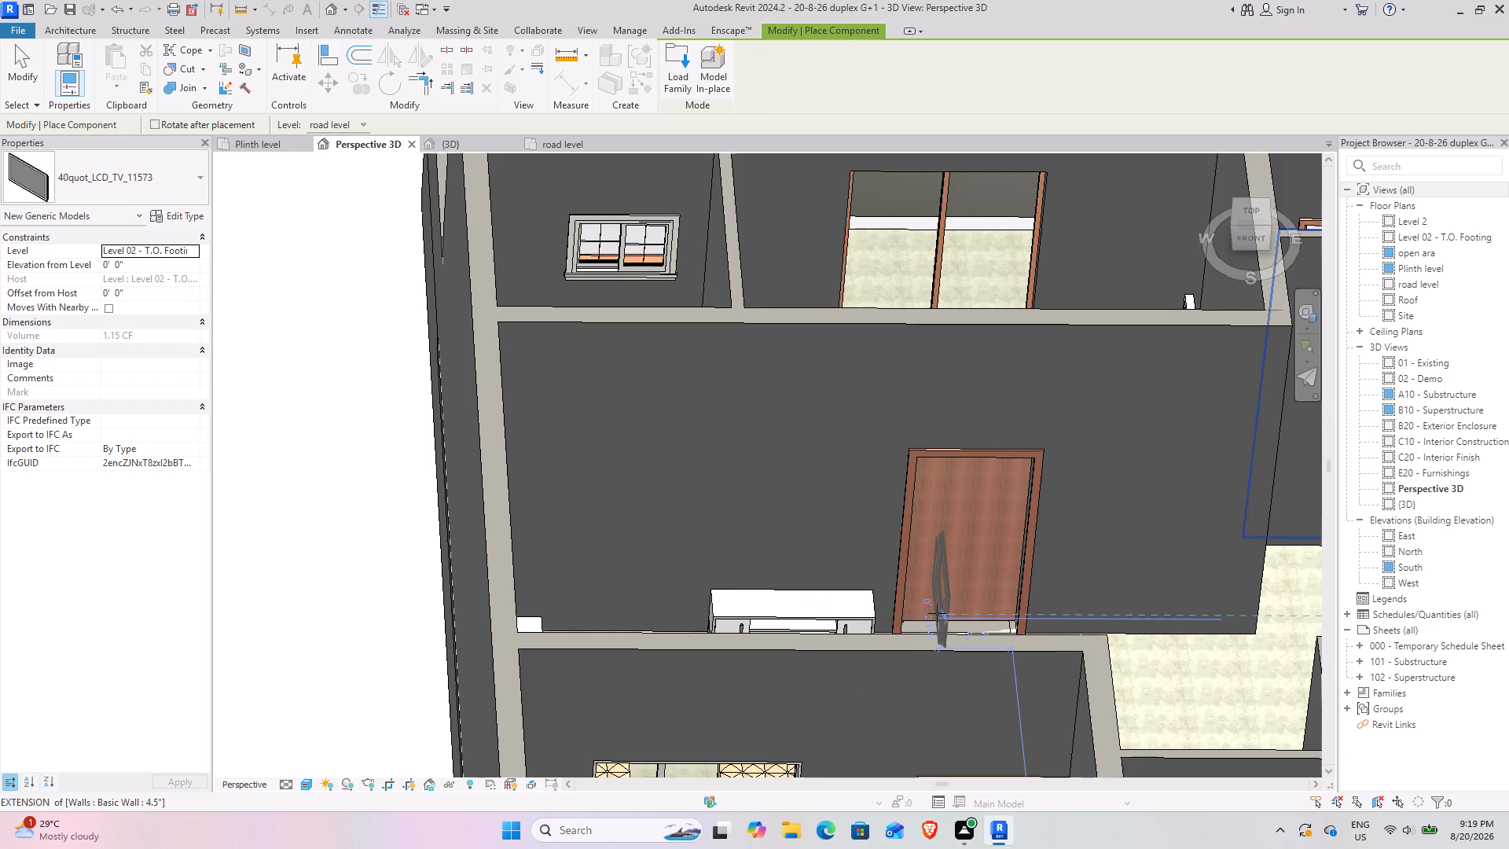
{"action": "middle_click_drag", "start_coordinate": [938, 613], "coordinate": [507, 656]}
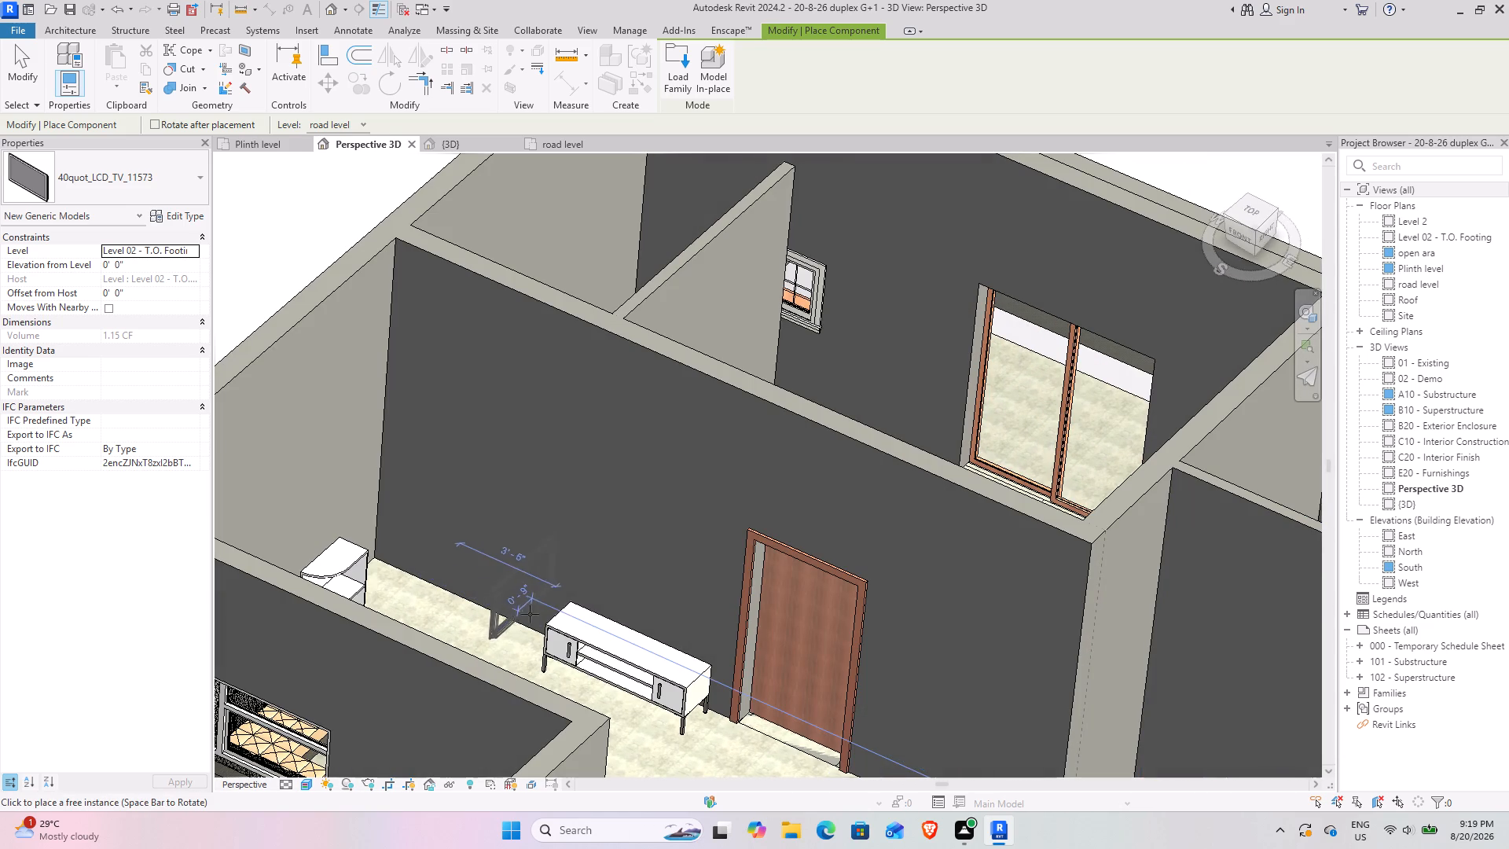
{"action": "key", "text": "space"}
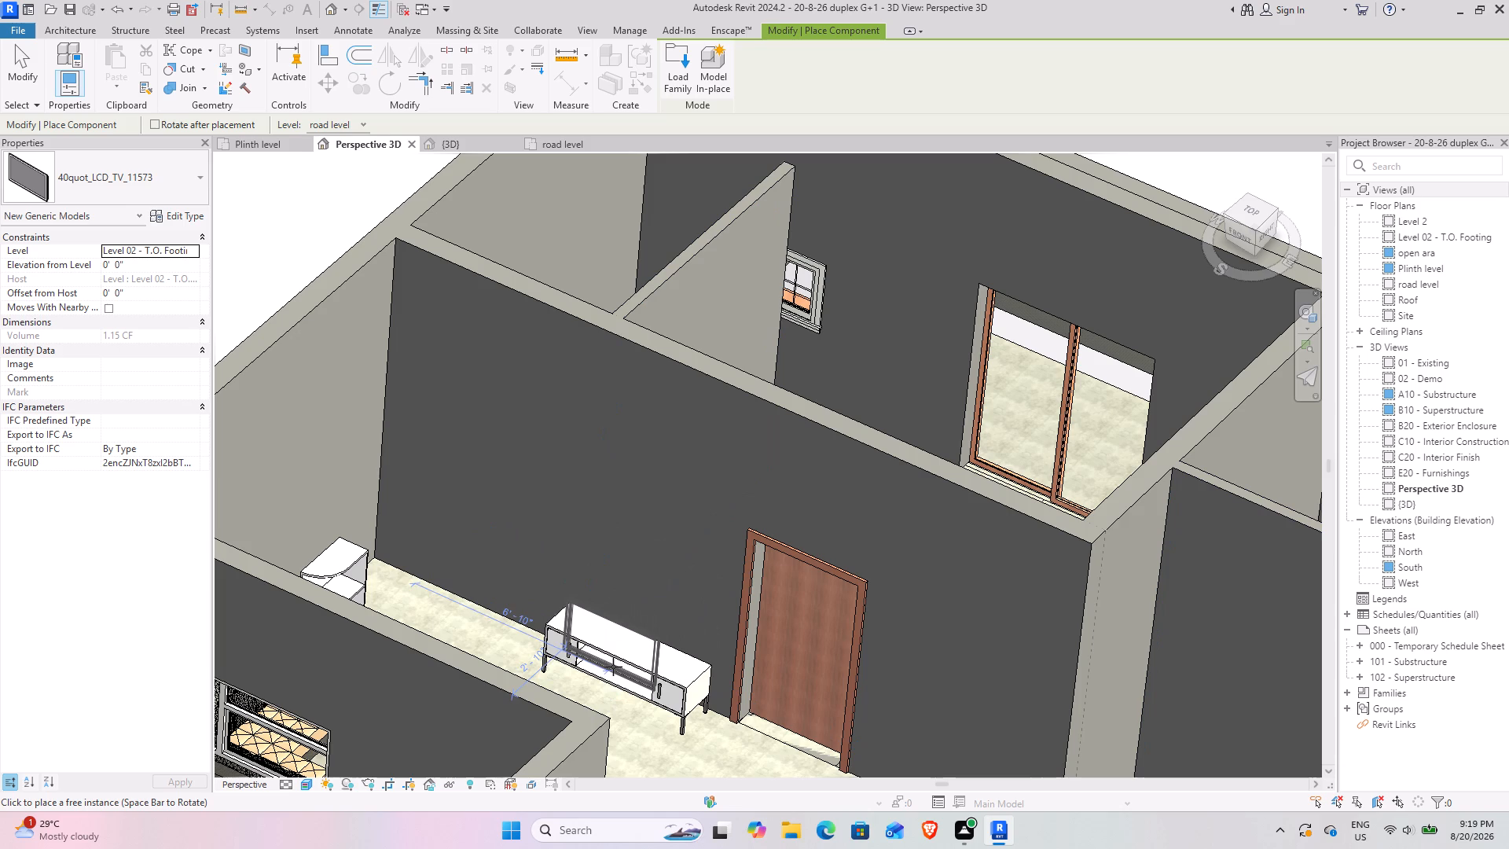
{"action": "key", "text": "space"}
{"action": "key", "text": "space"}
{"action": "key", "text": "space"}
{"action": "key", "text": "space"}
{"action": "key", "text": "space"}
{"action": "key", "text": "space"}
{"action": "key", "text": "space"}
{"action": "key", "text": "space"}
{"action": "key", "text": "space"}
{"action": "key", "text": "space"}
{"action": "key", "text": "space"}
{"action": "key", "text": "space"}
{"action": "key", "text": "space"}
{"action": "middle_click_drag", "start_coordinate": [673, 664], "coordinate": [490, 700]}
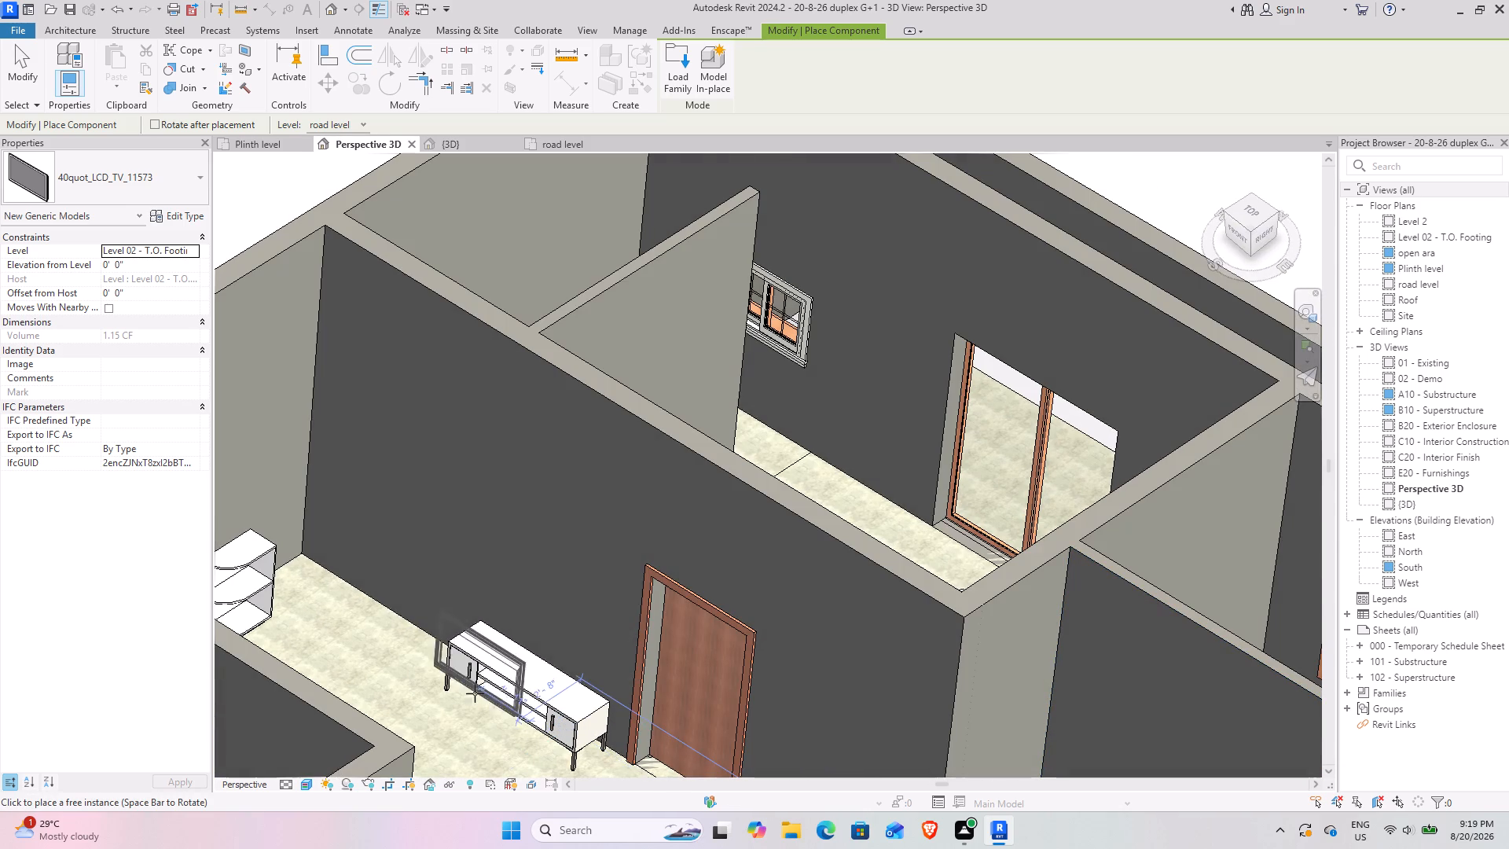
{"action": "key", "text": "space"}
{"action": "key", "text": "space"}
{"action": "key", "text": "space"}
{"action": "key", "text": "space"}
{"action": "key", "text": "space"}
{"action": "key", "text": "space"}
{"action": "key", "text": "space"}
{"action": "key", "text": "space"}
{"action": "key", "text": "space"}
{"action": "key", "text": "space"}
{"action": "key", "text": "space"}
{"action": "key", "text": "space"}
{"action": "key", "text": "space"}
{"action": "key", "text": "space"}
{"action": "key", "text": "space"}
{"action": "key", "text": "space"}
{"action": "key", "text": "space"}
{"action": "key", "text": "space"}
{"action": "key", "text": "space"}
{"action": "key", "text": "space"}
{"action": "middle_click_drag", "start_coordinate": [512, 664], "coordinate": [420, 689]}
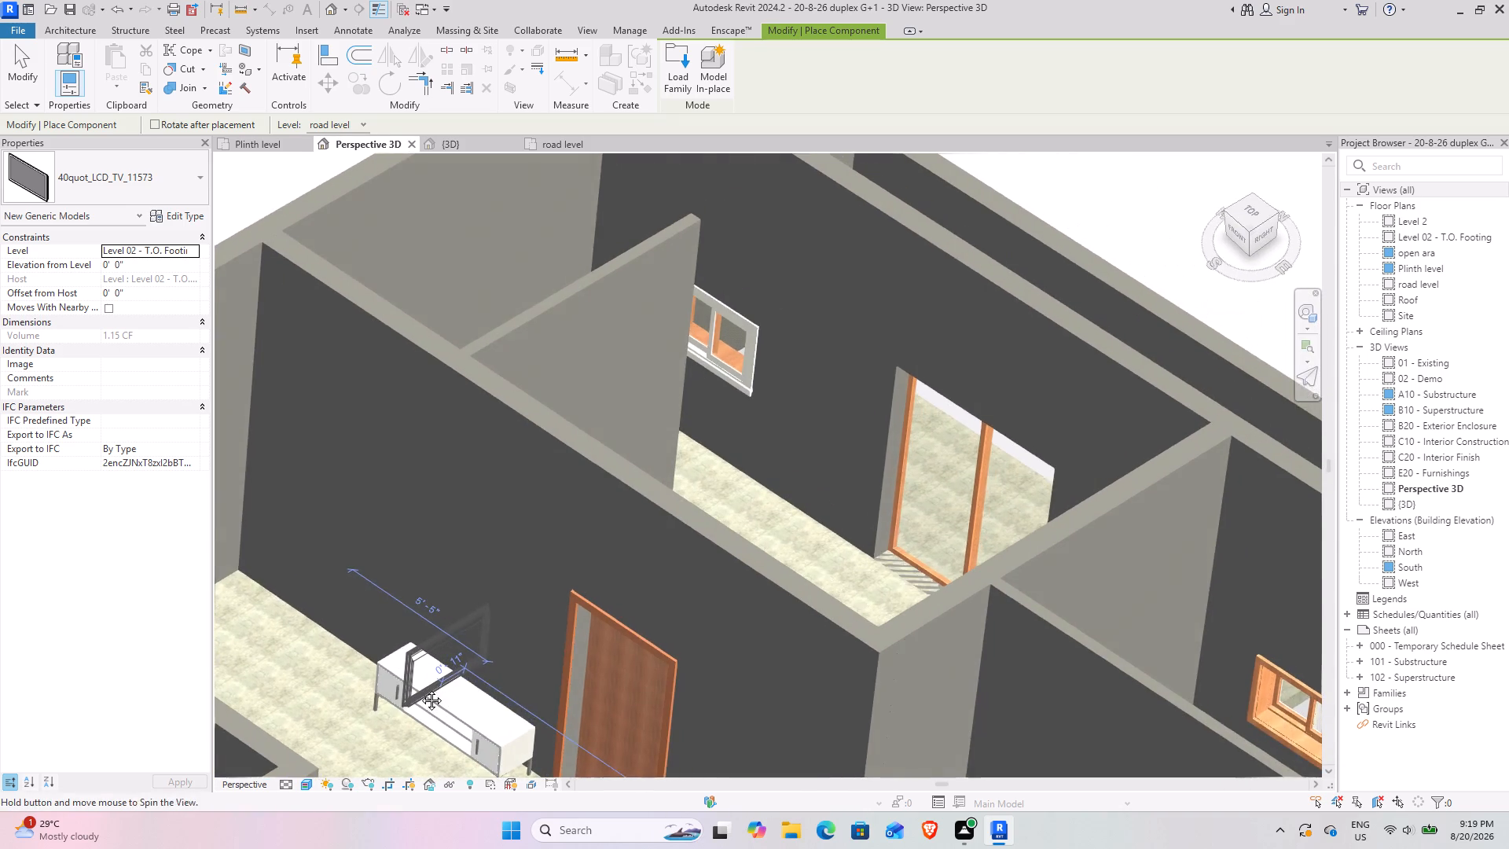
{"action": "middle_click_drag", "start_coordinate": [420, 689], "coordinate": [263, 620]}
{"action": "key", "text": "space"}
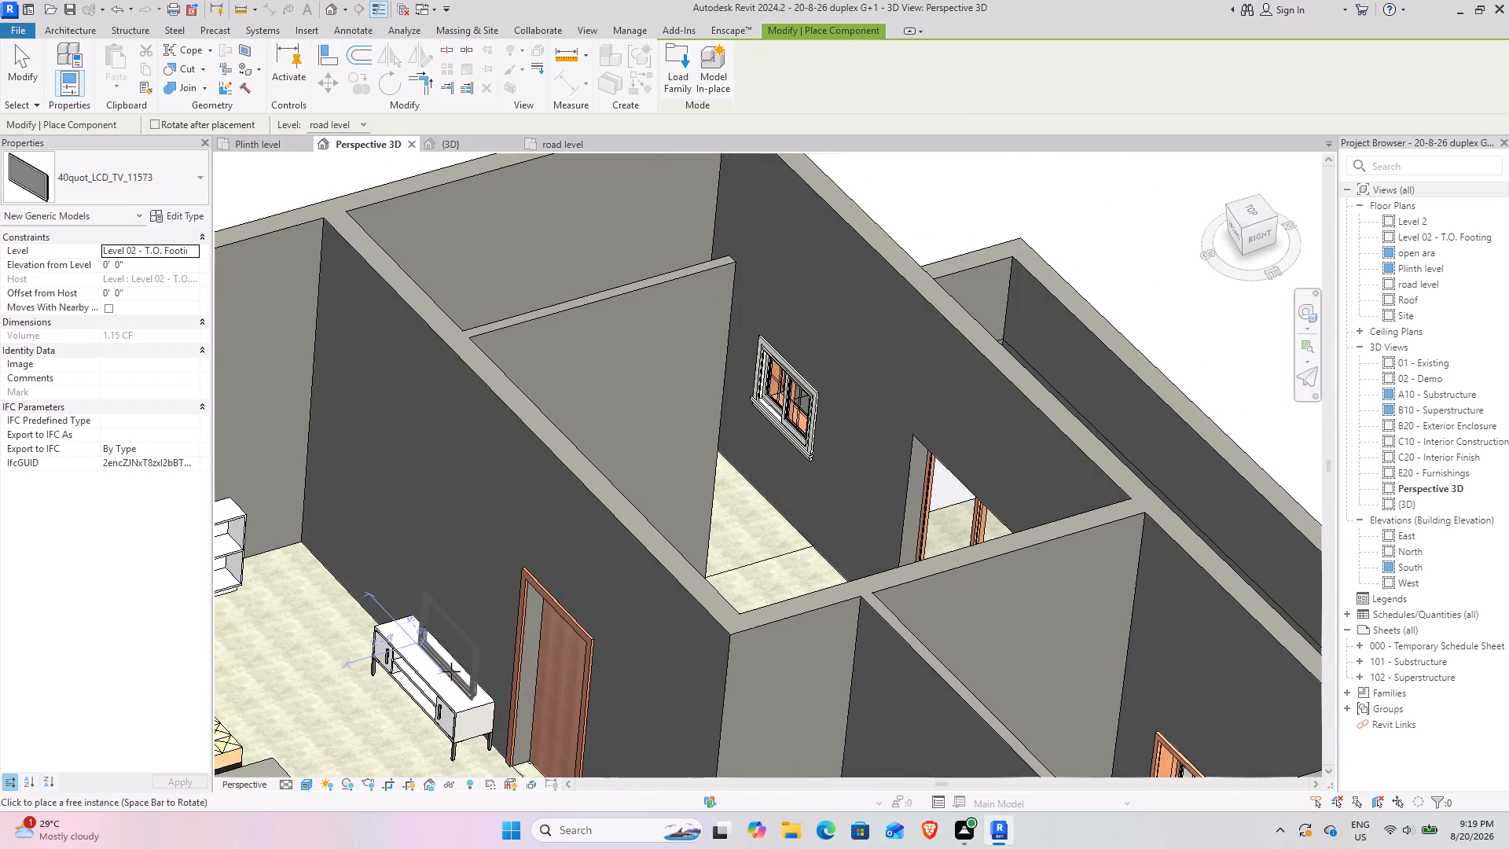
{"action": "key", "text": "space"}
{"action": "key", "text": "space"}
{"action": "key", "text": "space"}
{"action": "key", "text": "space"}
{"action": "key", "text": "space"}
{"action": "key", "text": "space"}
{"action": "key", "text": "space"}
{"action": "key", "text": "space"}
{"action": "key", "text": "space"}
{"action": "key", "text": "space"}
{"action": "key", "text": "space"}
{"action": "key", "text": "space"}
{"action": "key", "text": "space"}
{"action": "key", "text": "space"}
{"action": "key", "text": "space"}
{"action": "key", "text": "space"}
{"action": "key", "text": "space"}
{"action": "key", "text": "space"}
{"action": "key", "text": "space"}
{"action": "key", "text": "space"}
{"action": "middle_click_drag", "start_coordinate": [438, 669], "coordinate": [351, 677]}
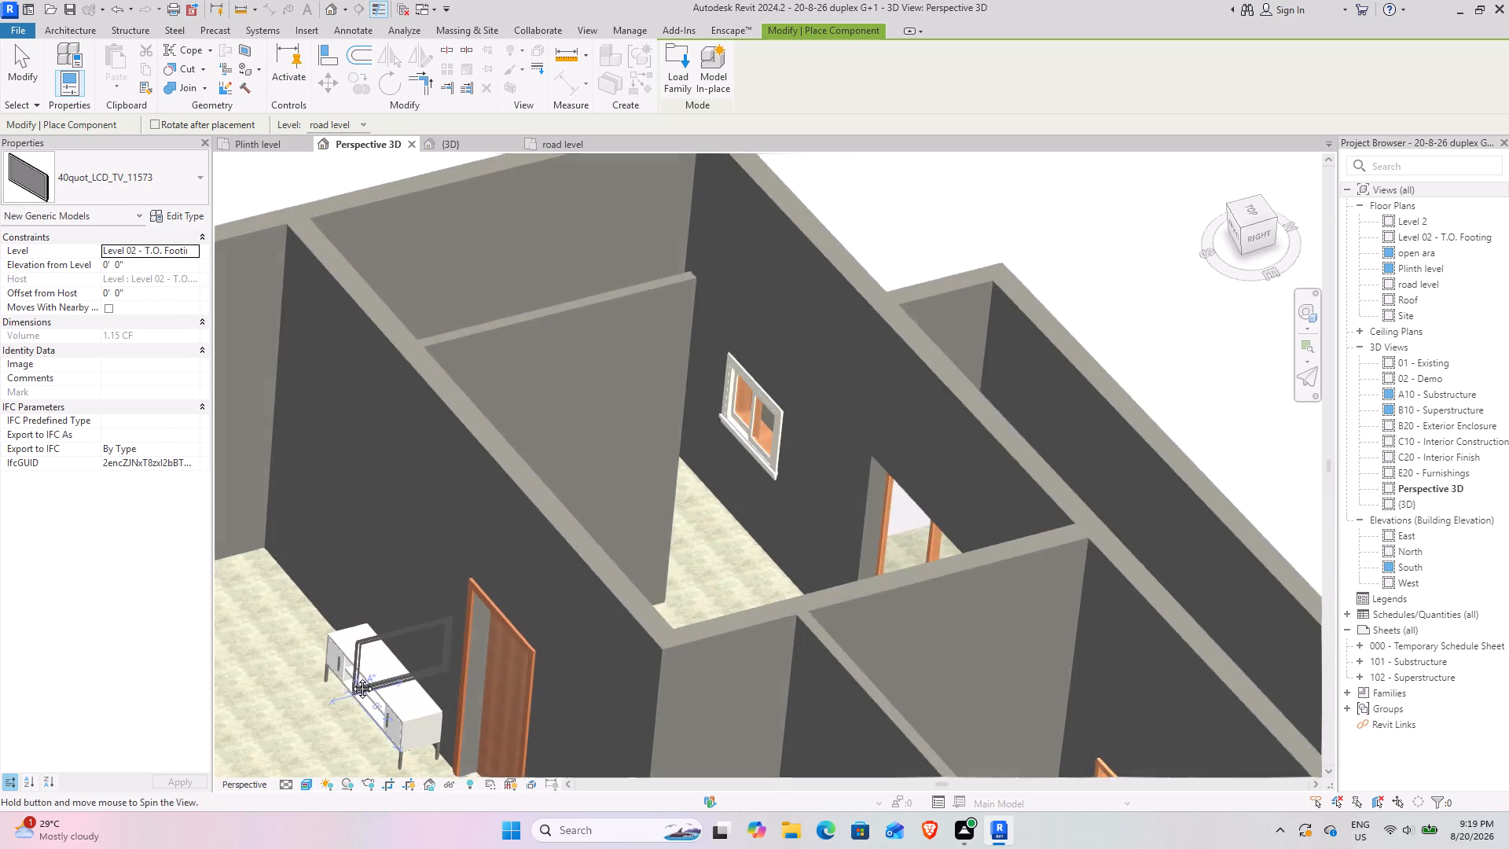
{"action": "middle_click_drag", "start_coordinate": [351, 677], "coordinate": [248, 641]}
{"action": "key", "text": "space"}
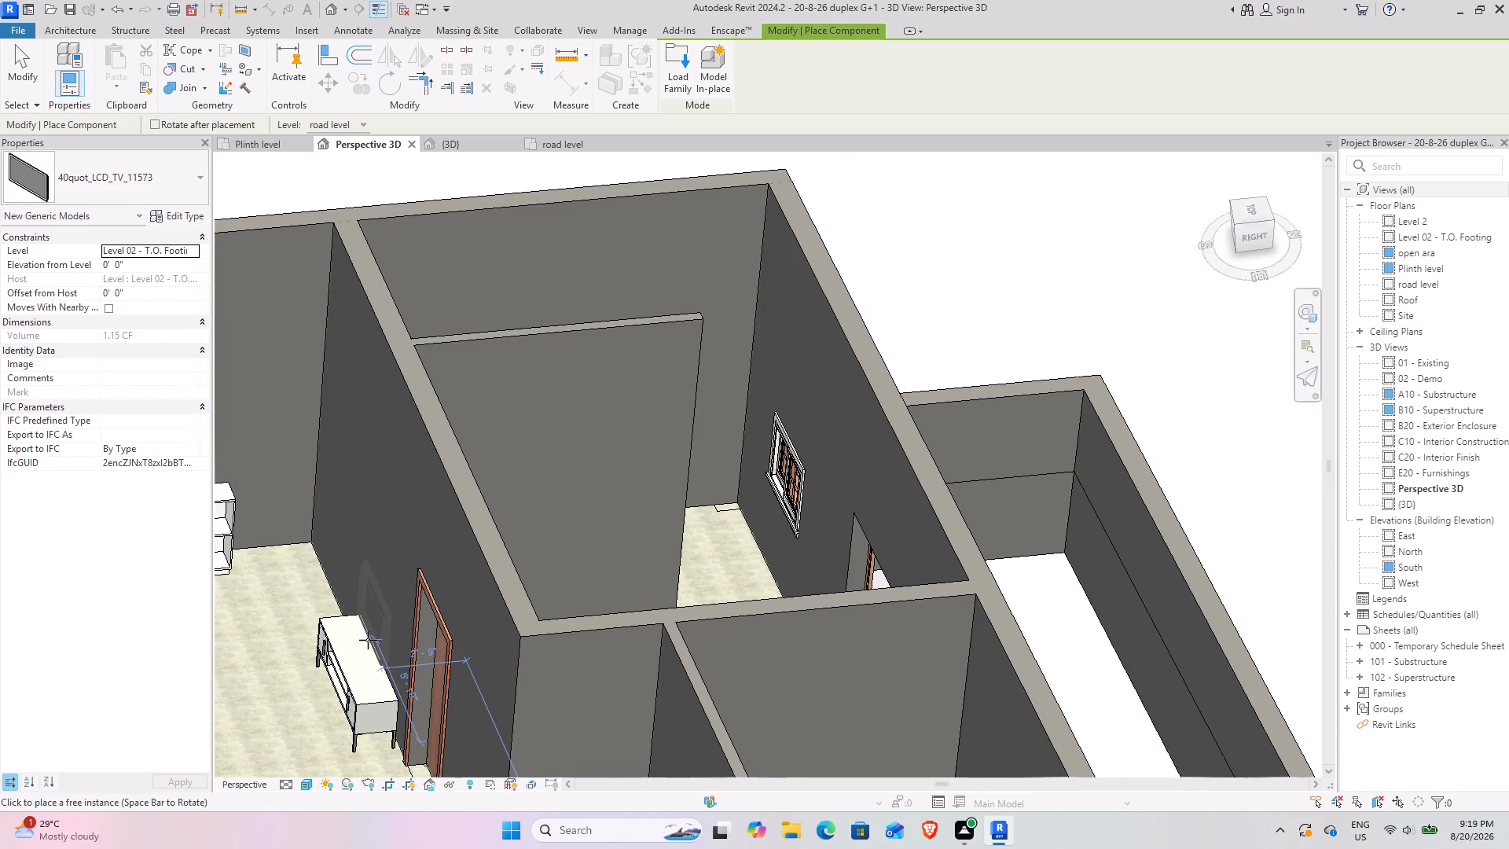
{"action": "key", "text": "space"}
{"action": "key", "text": "space"}
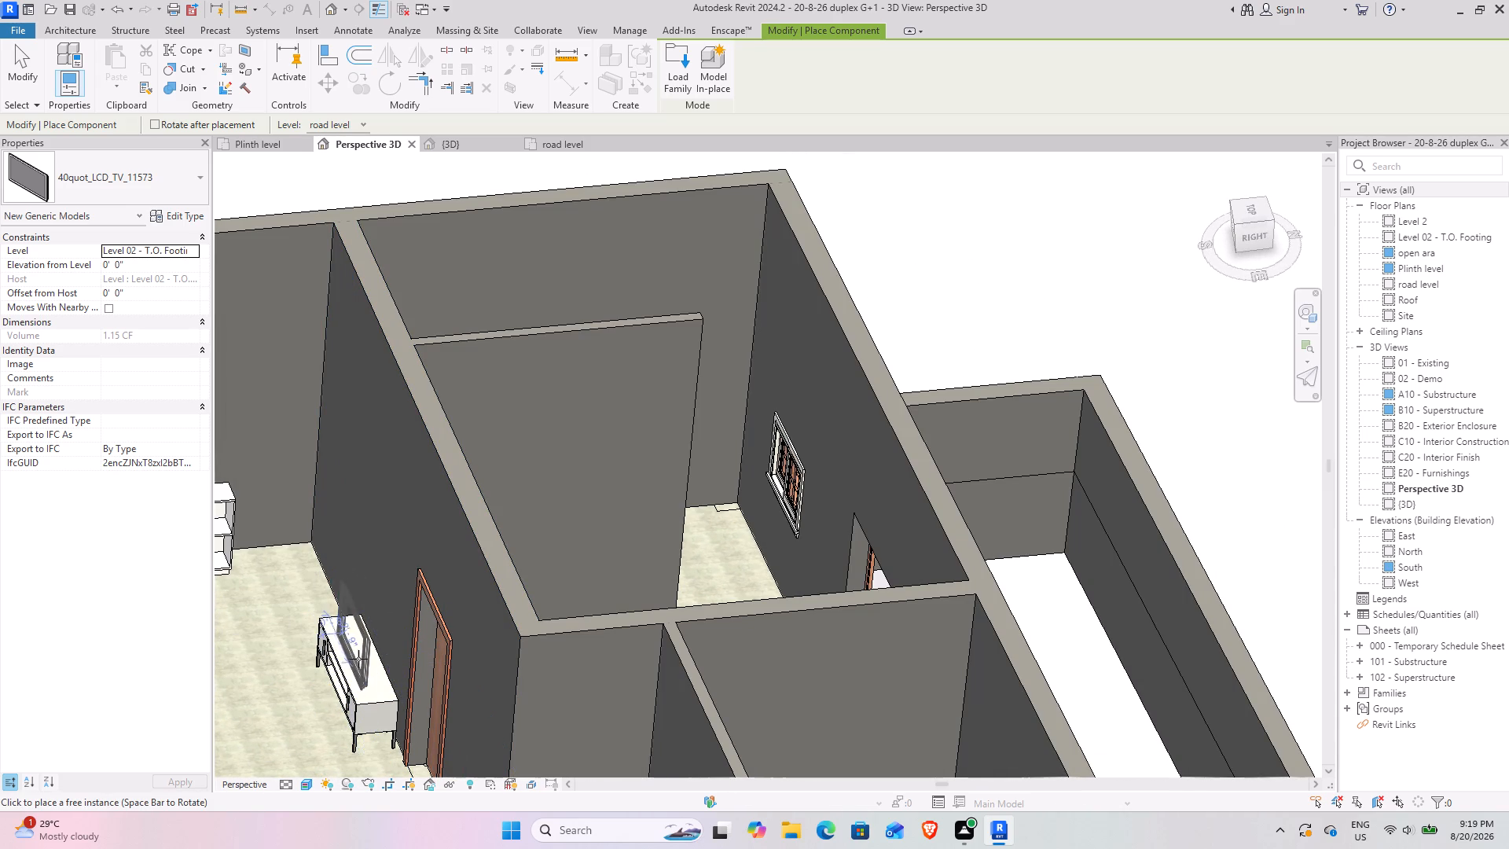
{"action": "middle_click_drag", "start_coordinate": [371, 653], "coordinate": [512, 583], "text": "shift"}
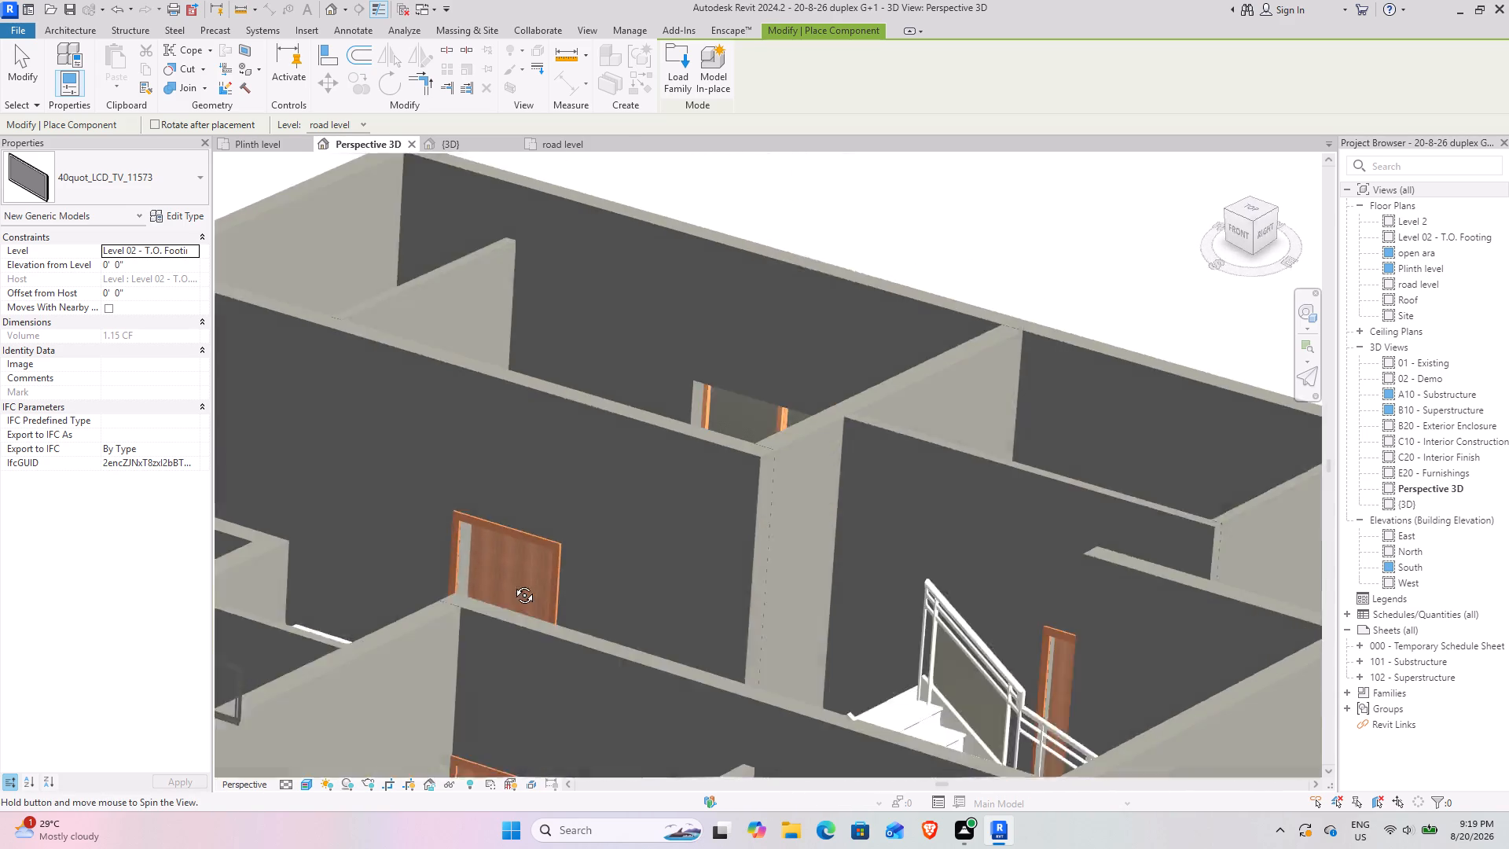
{"action": "middle_click_drag", "start_coordinate": [512, 583], "coordinate": [546, 564], "text": "shift"}
{"action": "scroll", "coordinate": [546, 564], "scroll_direction": "down", "scroll_amount": 4}
{"action": "middle_click_drag", "start_coordinate": [547, 565], "coordinate": [660, 774]}
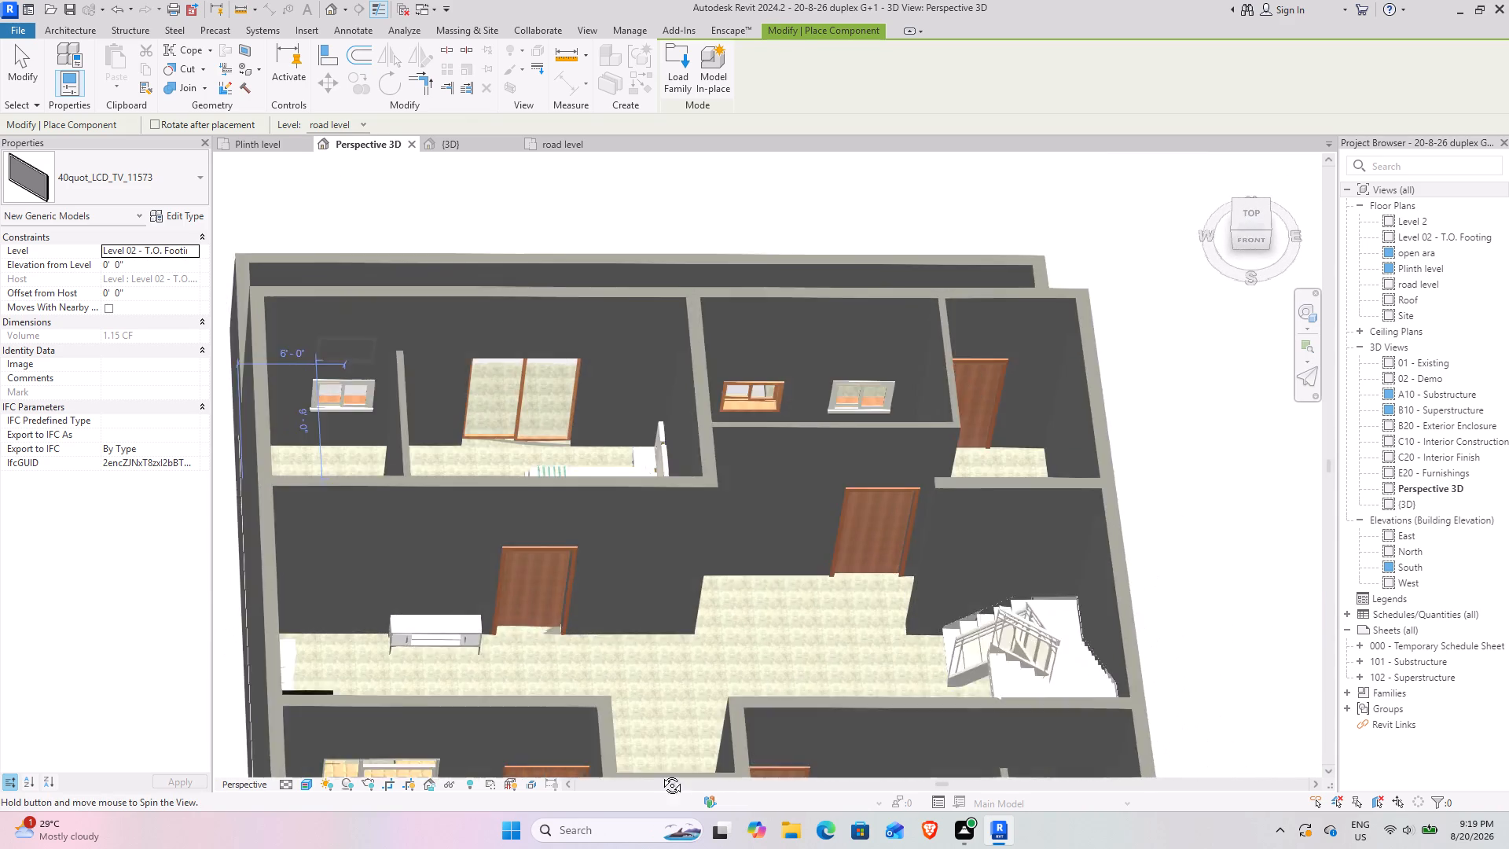
{"action": "middle_click_drag", "start_coordinate": [660, 774], "coordinate": [658, 787]}
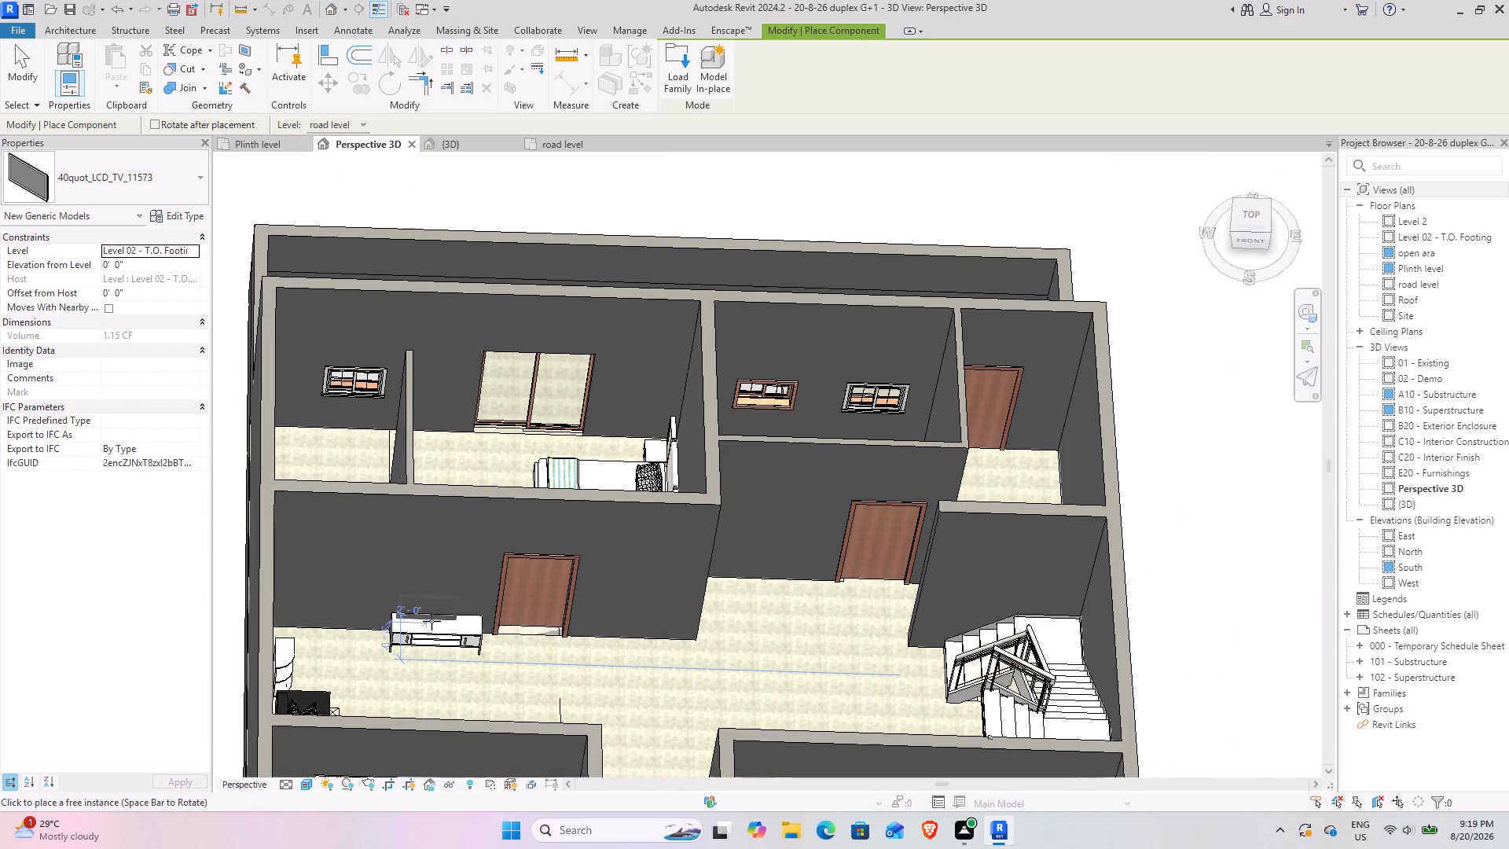
{"action": "left_click", "coordinate": [431, 621]}
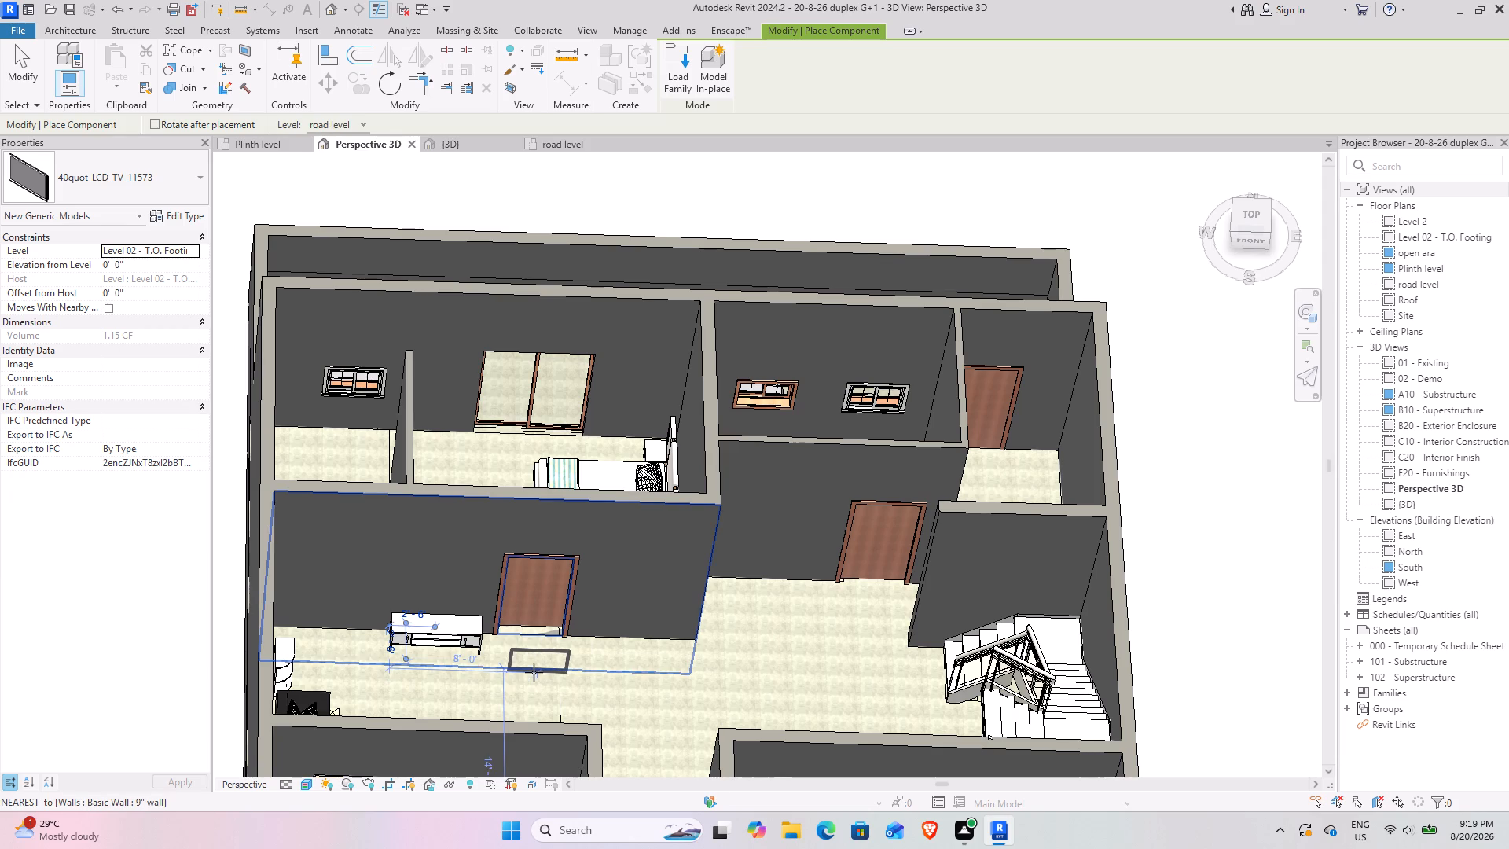
{"action": "key", "text": "Escape"}
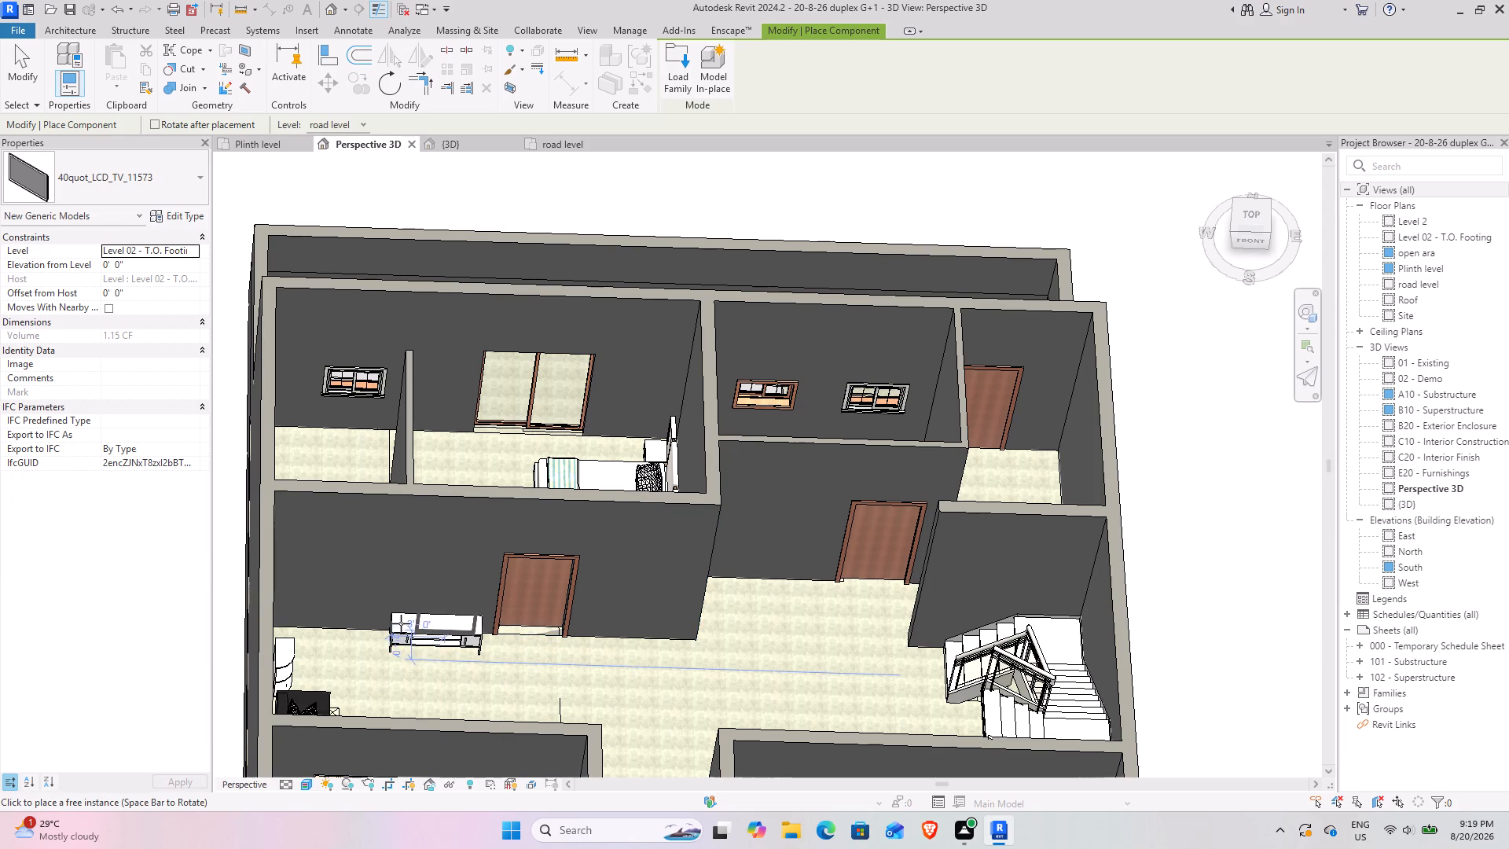
In the Plinth level plan, place a 40quot_LCD_TV_11573 at the TV stand's midpoint, parallel to the wall and about 1' 3" from the column's centre.
{"action": "left_click", "coordinate": [252, 139]}
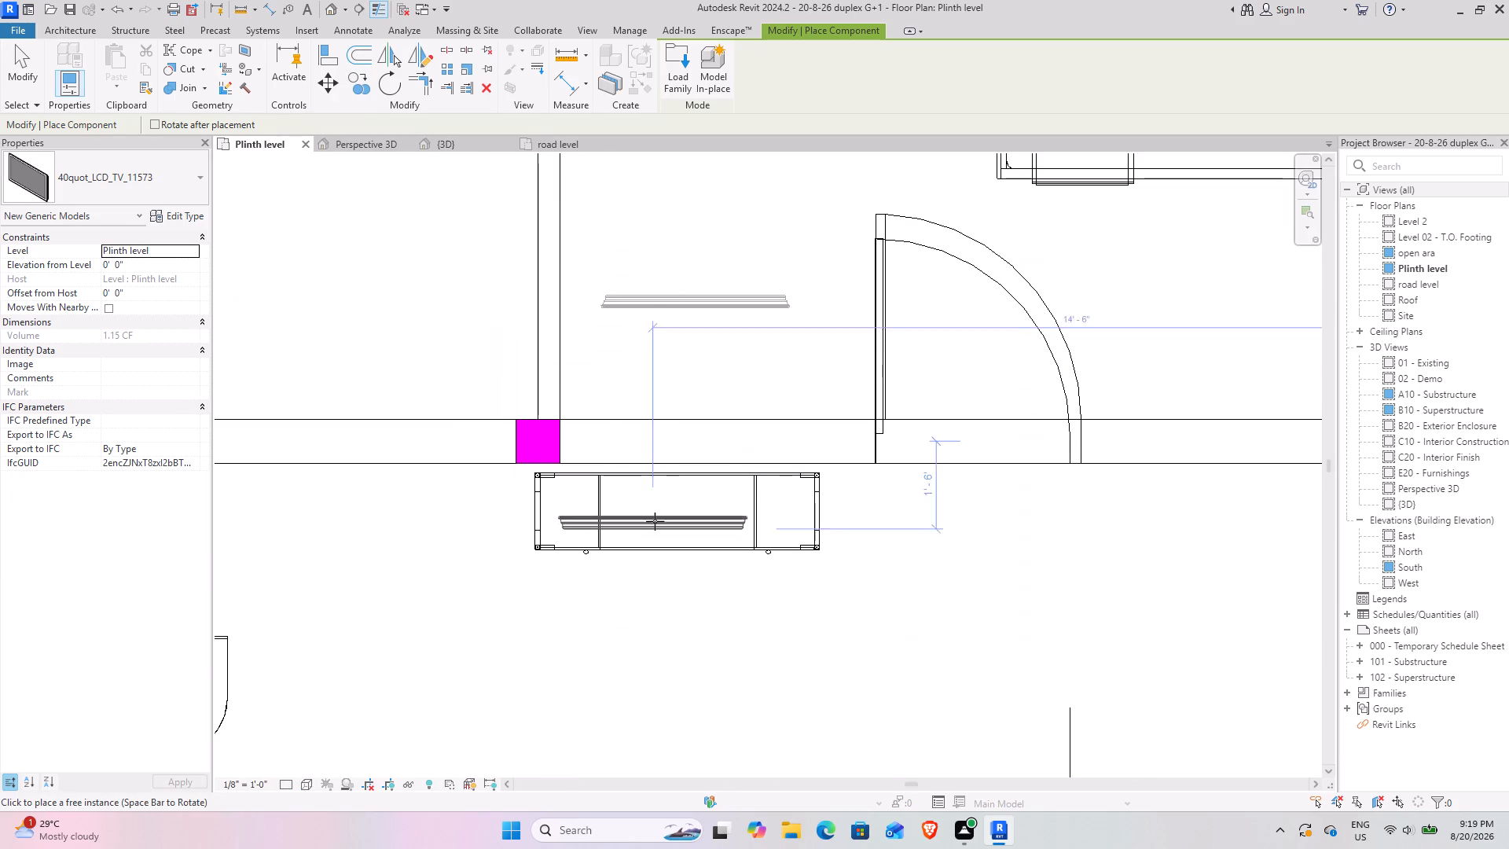
{"action": "key", "text": "space"}
{"action": "key", "text": "space"}
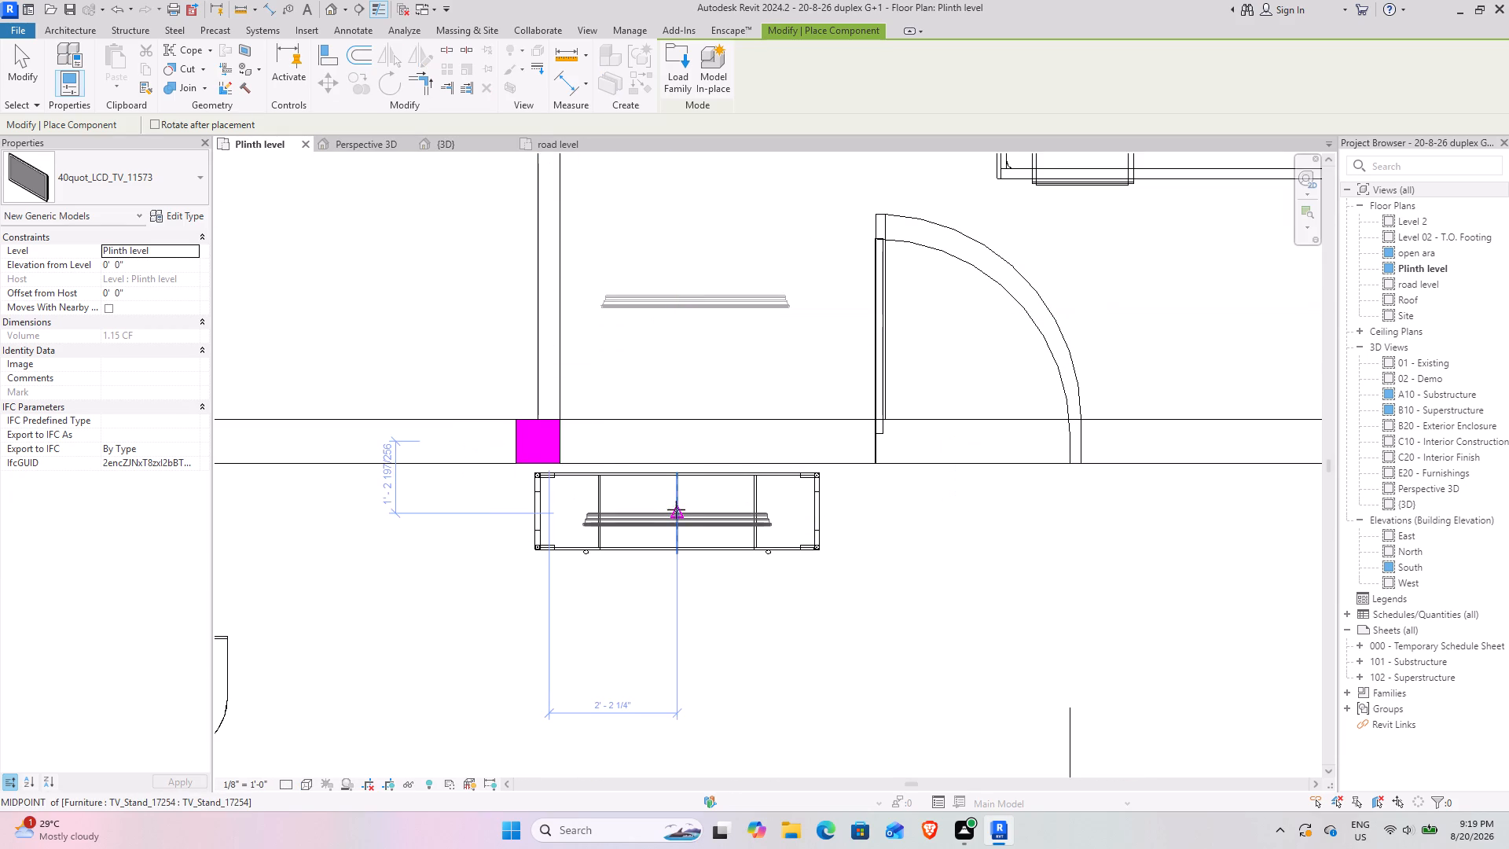
{"action": "left_click", "coordinate": [675, 515]}
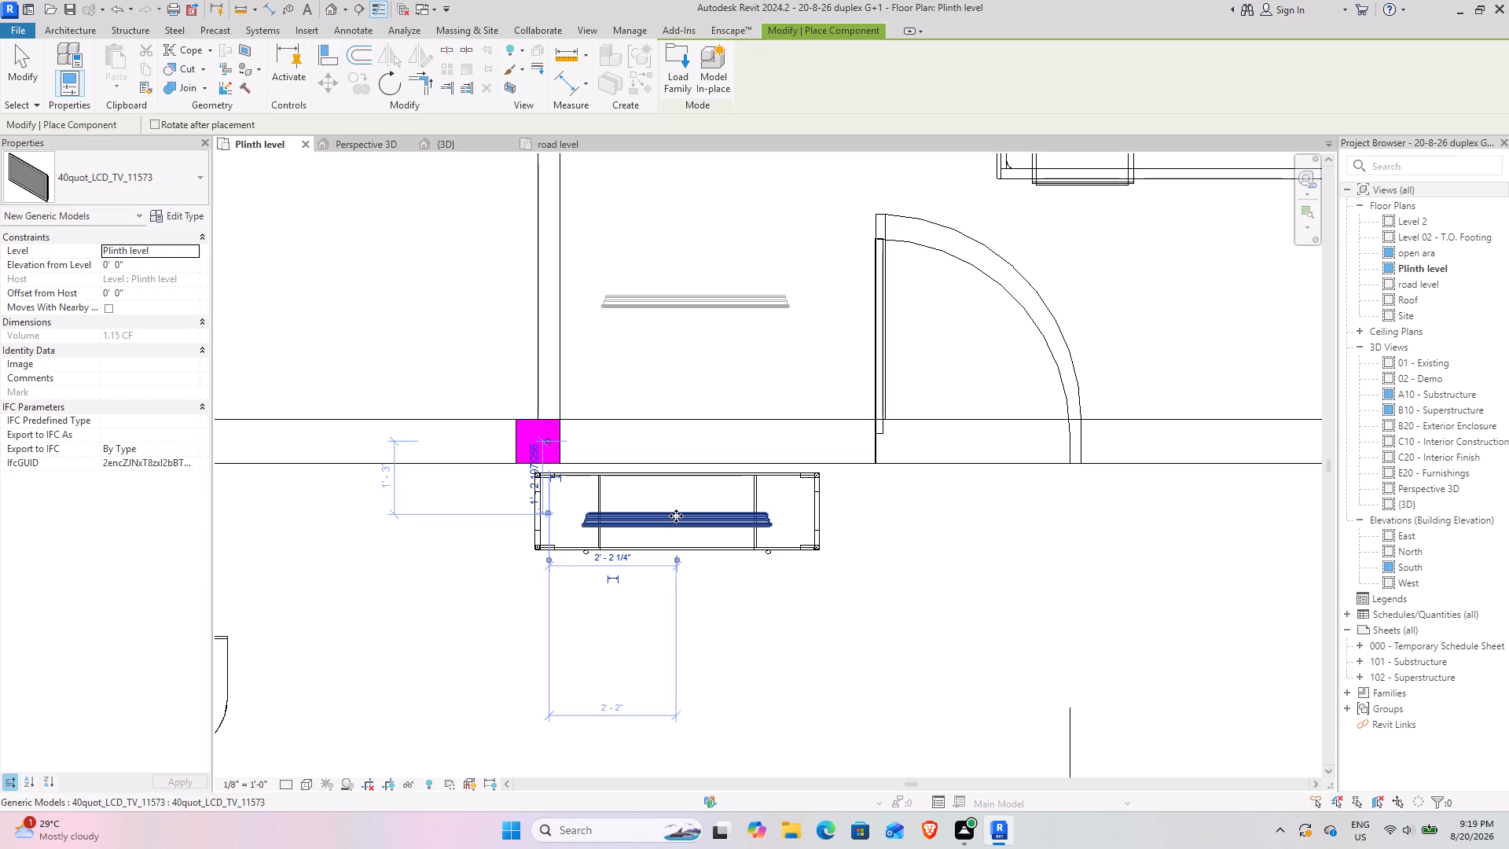
{"action": "key", "text": "Escape"}
{"action": "key", "text": "Escape"}
{"action": "key", "text": "Escape"}
{"action": "key", "text": "Escape"}
{"action": "key", "text": "Escape"}
{"action": "key", "text": "Escape"}
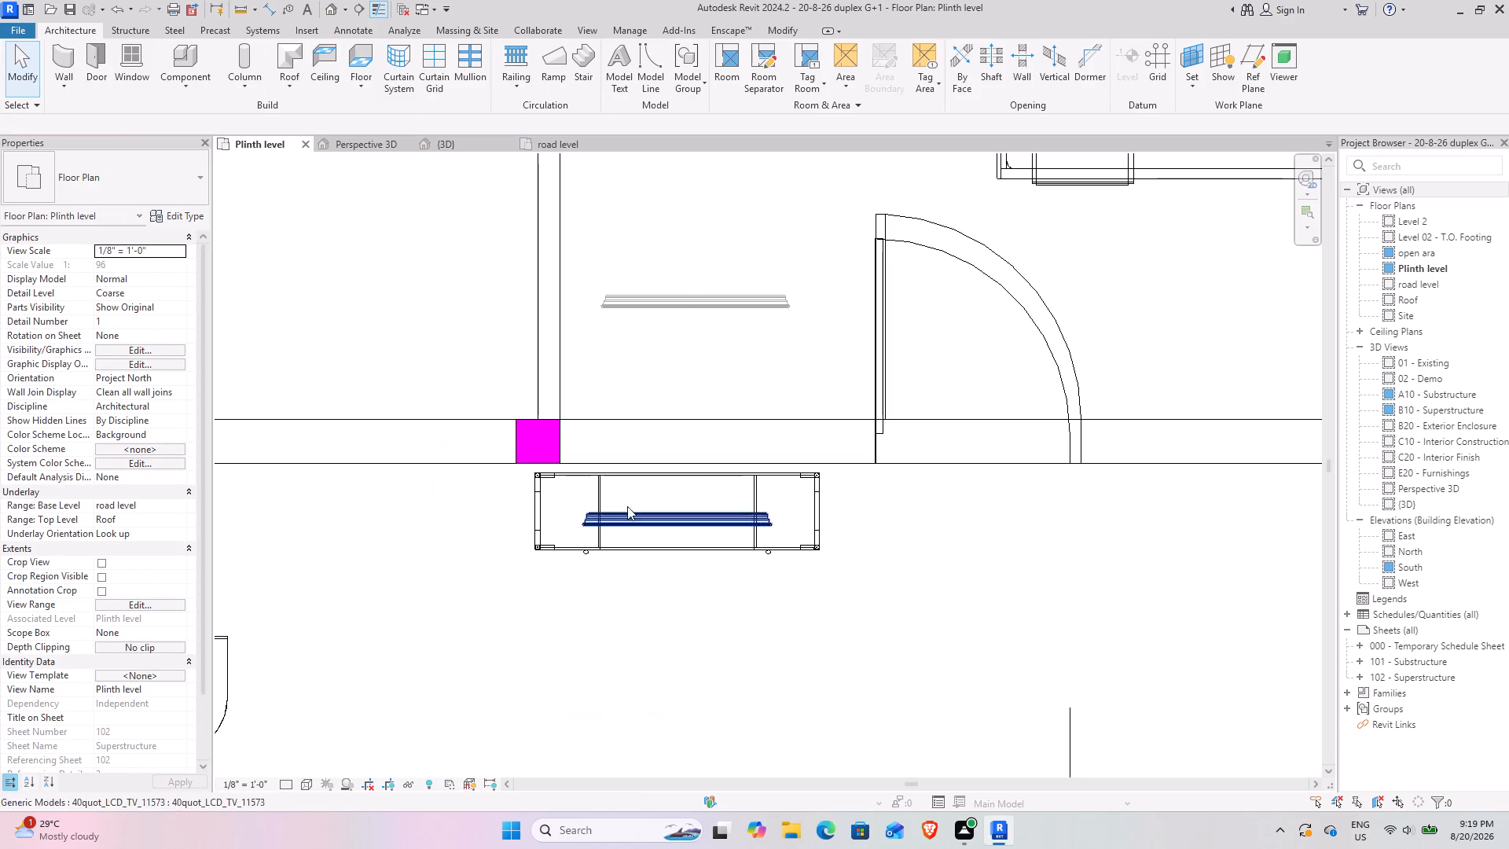
In the Perspective 3D view, nudge the newly placed Plinth level TV back towards the wall behind the stand.
{"action": "left_click", "coordinate": [360, 144]}
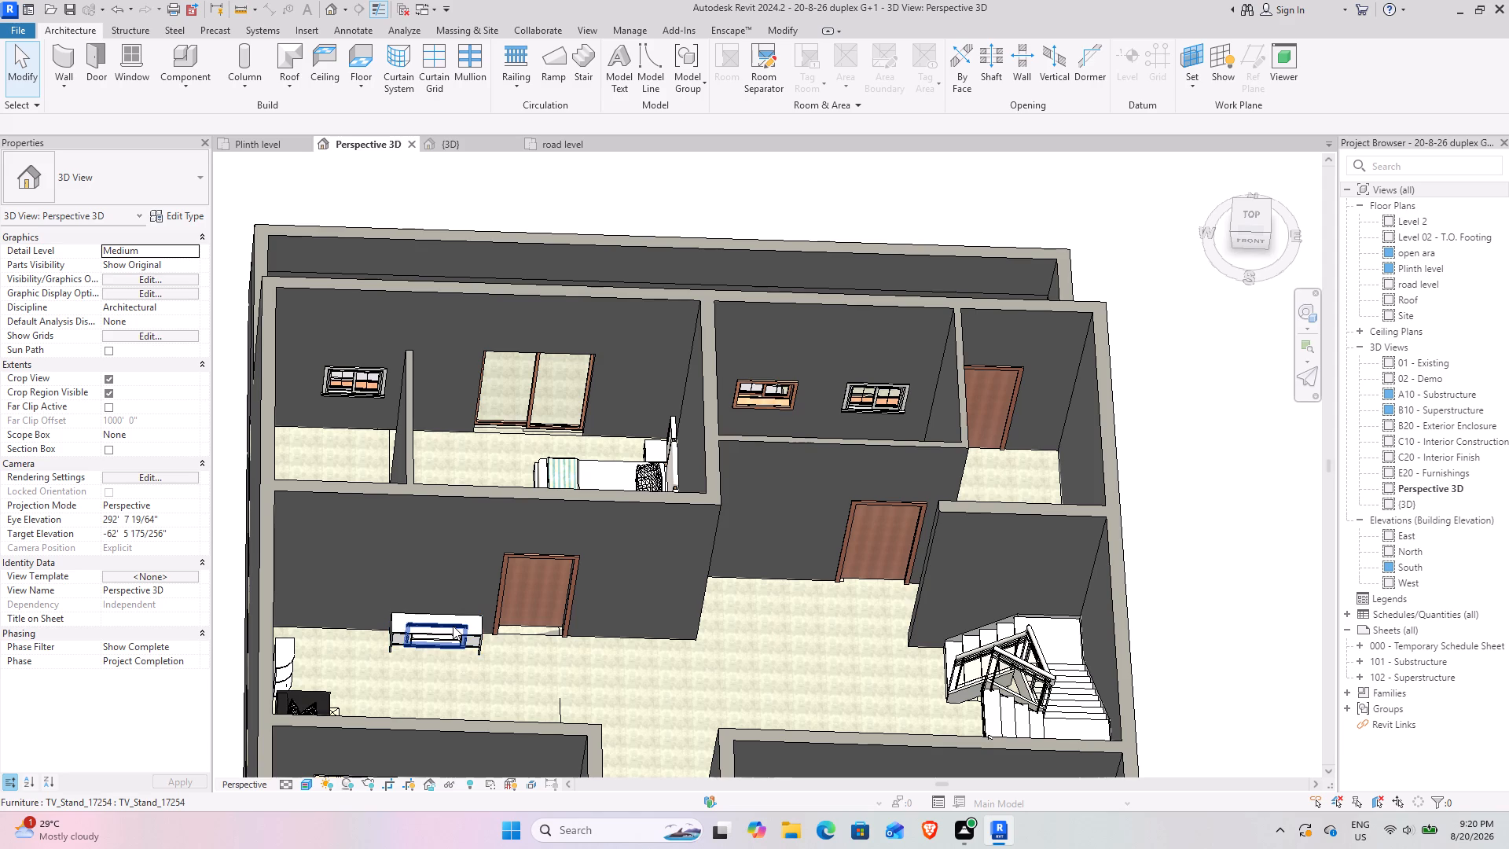
{"action": "left_click", "coordinate": [453, 626]}
{"action": "scroll", "coordinate": [453, 626], "scroll_direction": "up", "scroll_amount": 6}
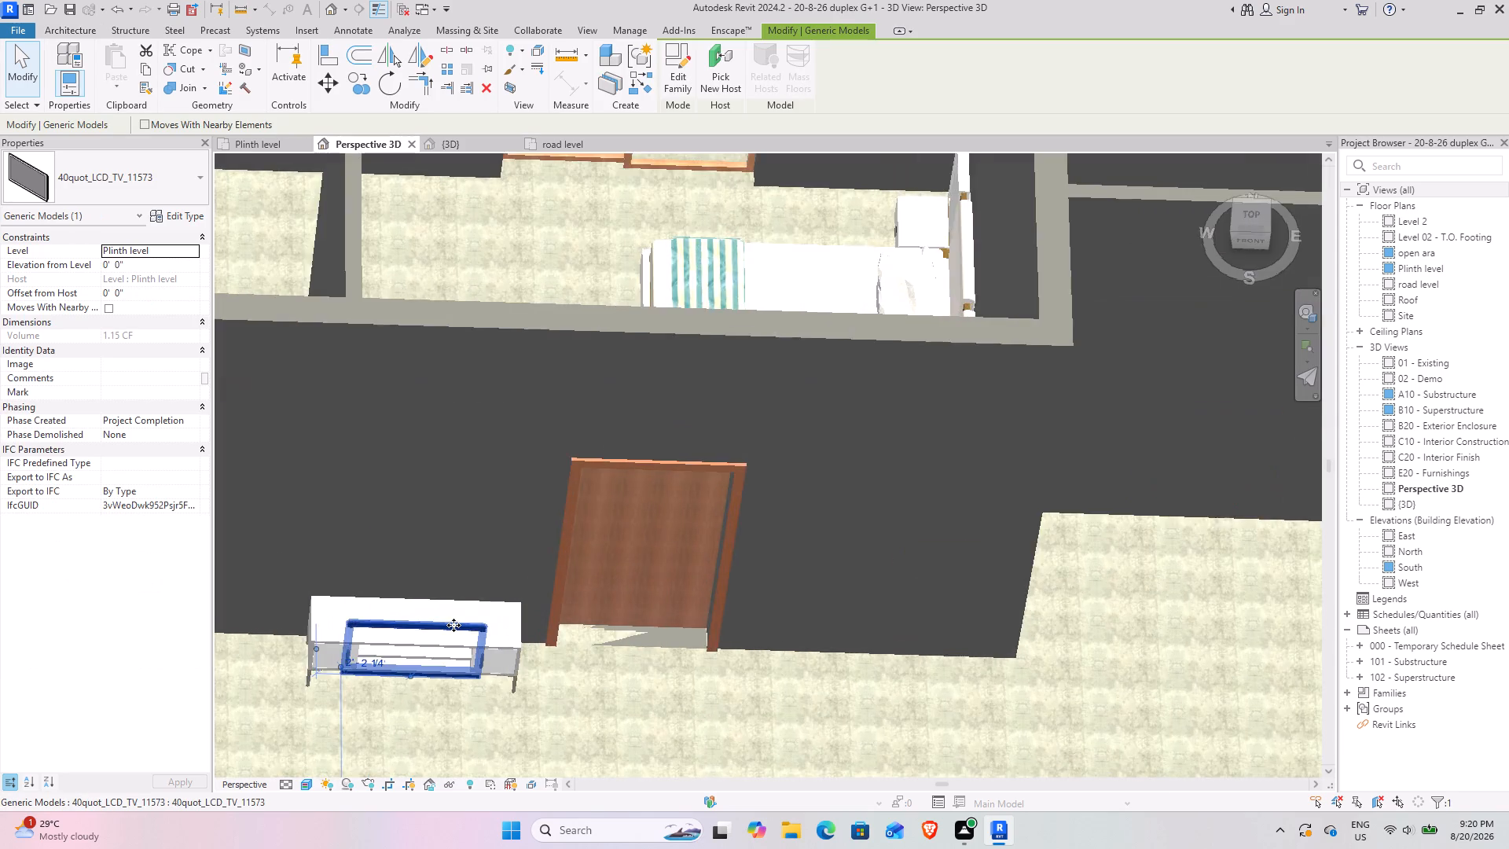
{"action": "scroll", "coordinate": [453, 625], "scroll_direction": "up", "scroll_amount": 3}
{"action": "middle_click_drag", "start_coordinate": [411, 683], "coordinate": [644, 687]}
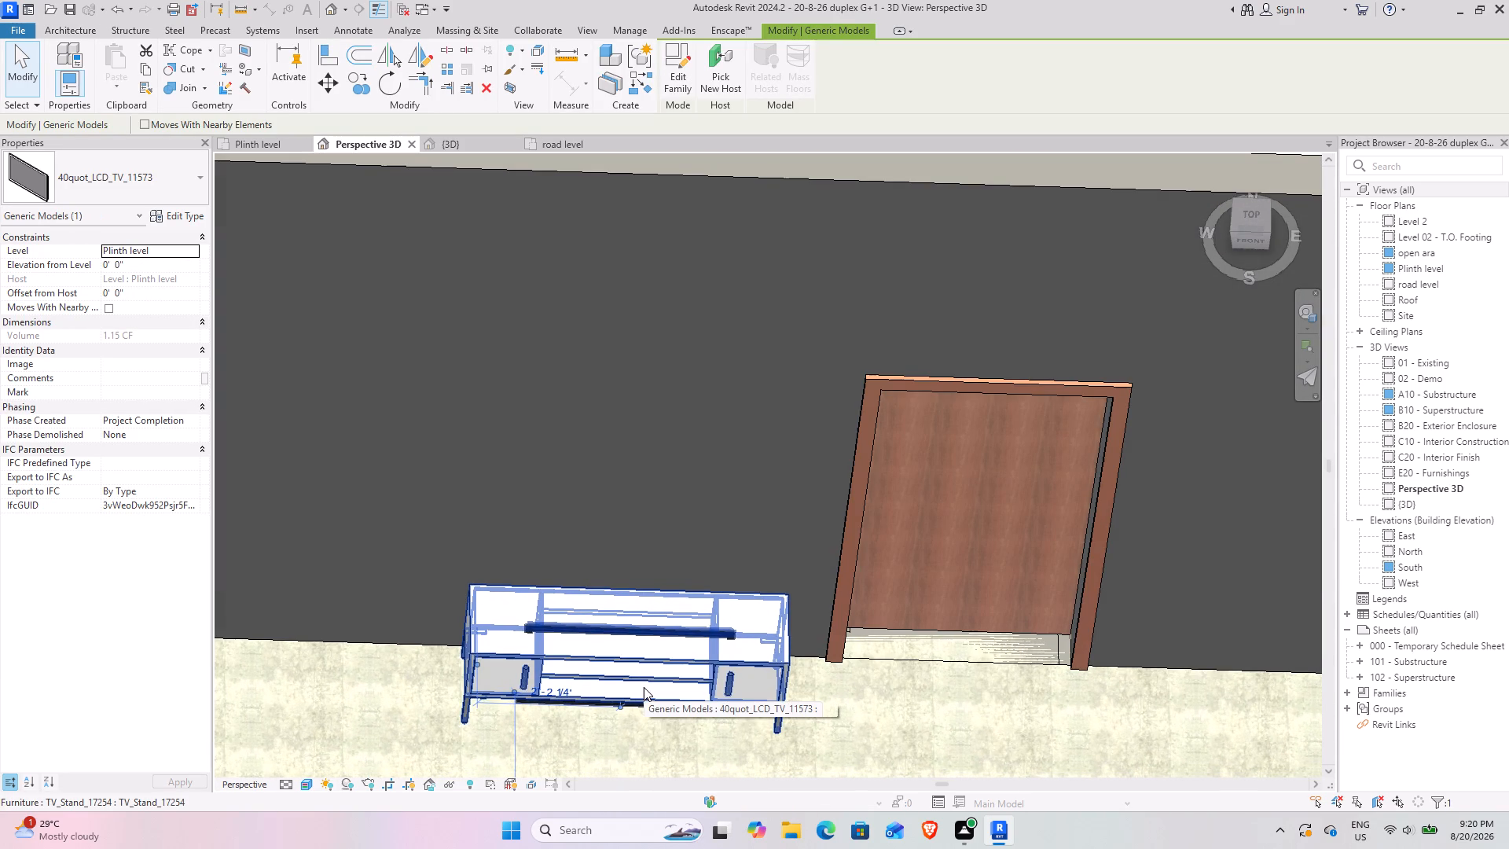
{"action": "key", "text": "Up"}
{"action": "key", "text": "Up"}
{"action": "key", "text": "Up"}
{"action": "key", "text": "Up"}
{"action": "key", "text": "Up"}
{"action": "key", "text": "Up"}
{"action": "key", "text": "Down"}
{"action": "key", "text": "Down"}
{"action": "key", "text": "Down"}
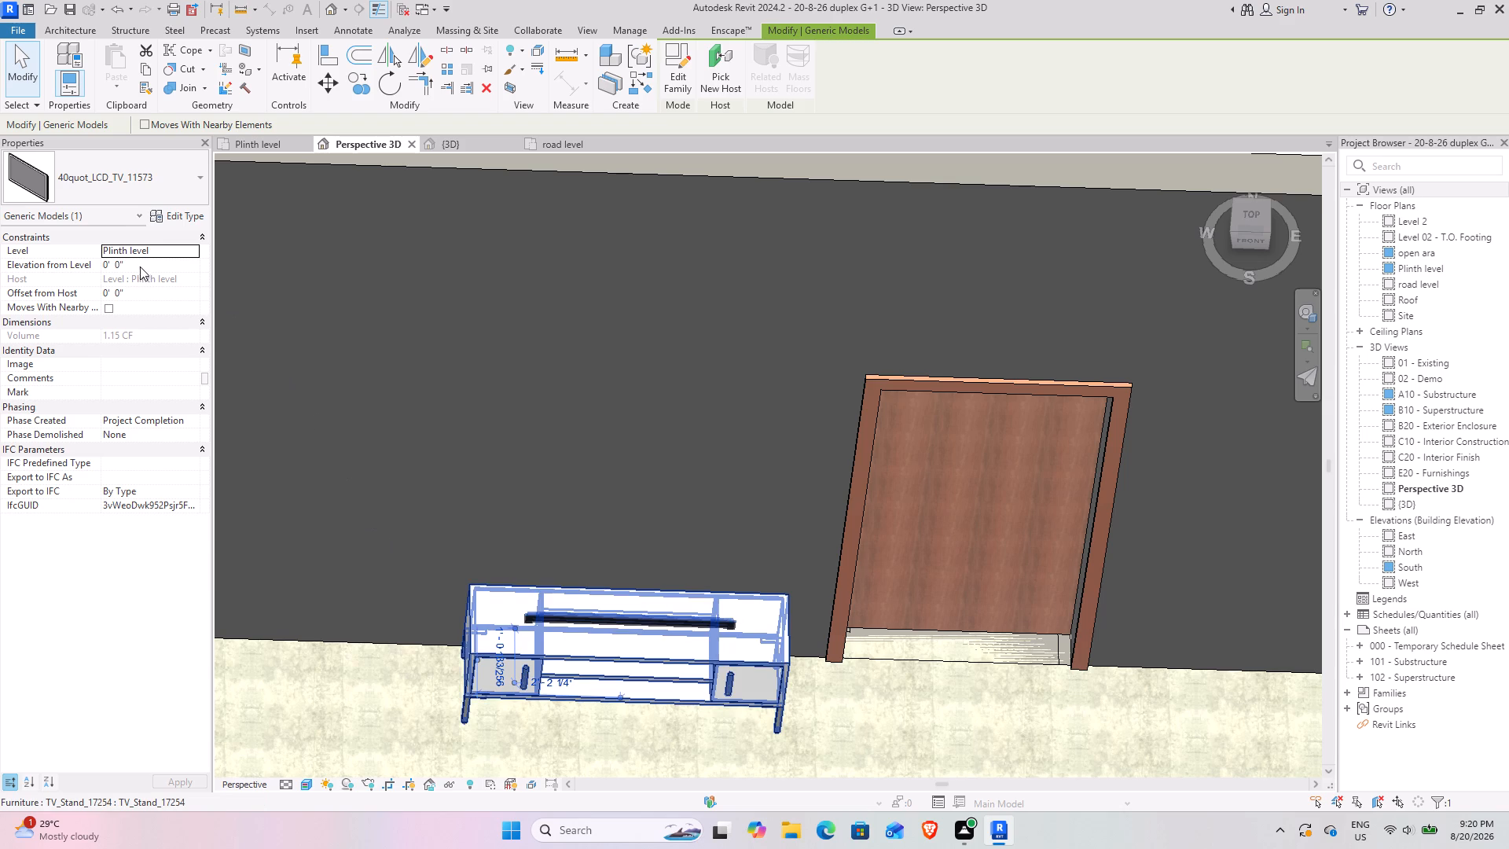
Raise the TV above the stand by setting its Elevation from Level to 3'.
{"action": "left_click", "coordinate": [124, 295]}
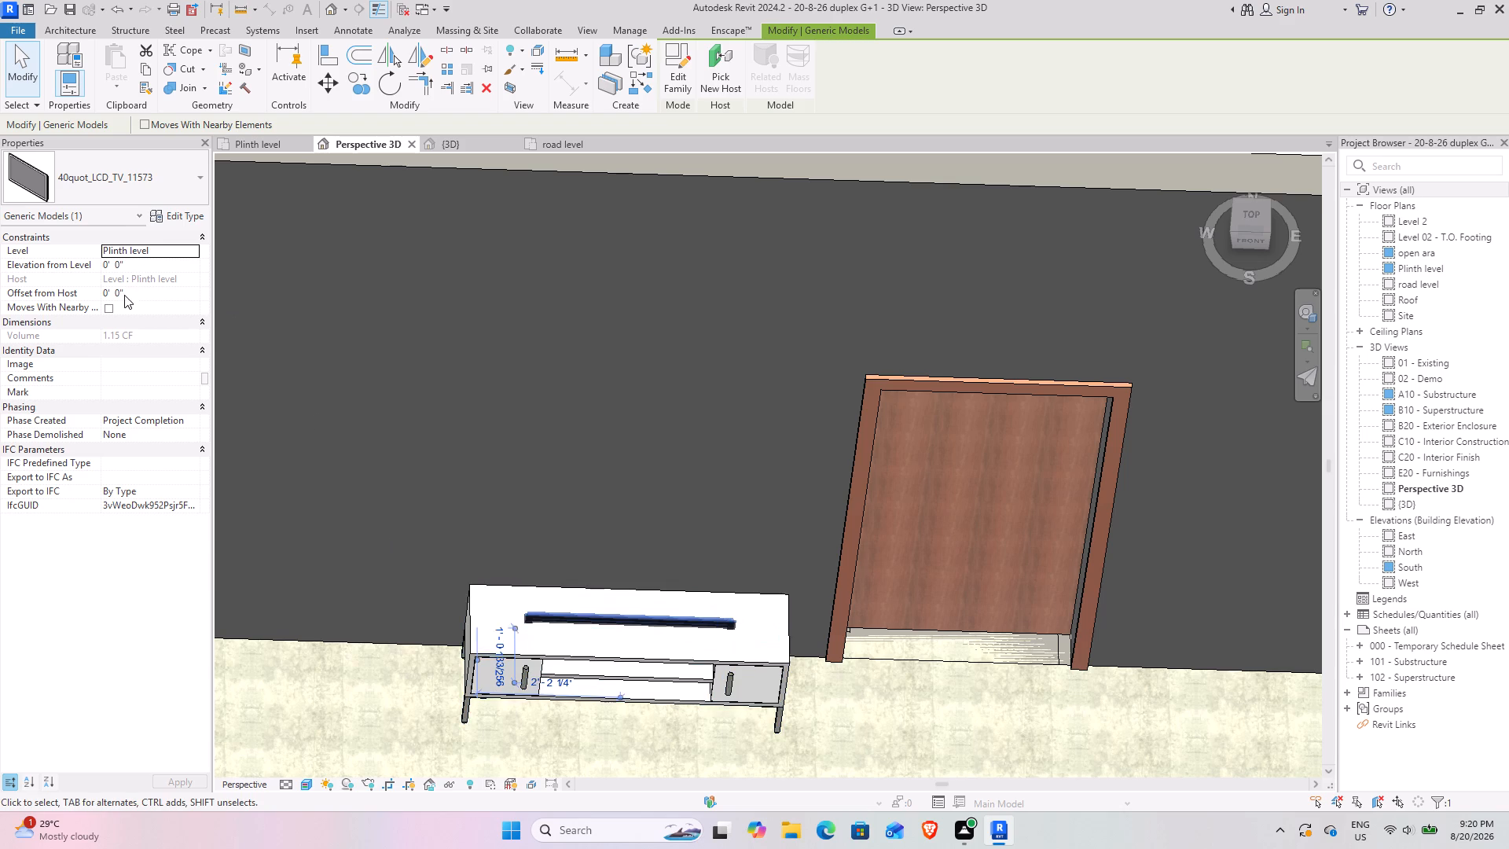
{"action": "left_click", "coordinate": [127, 263]}
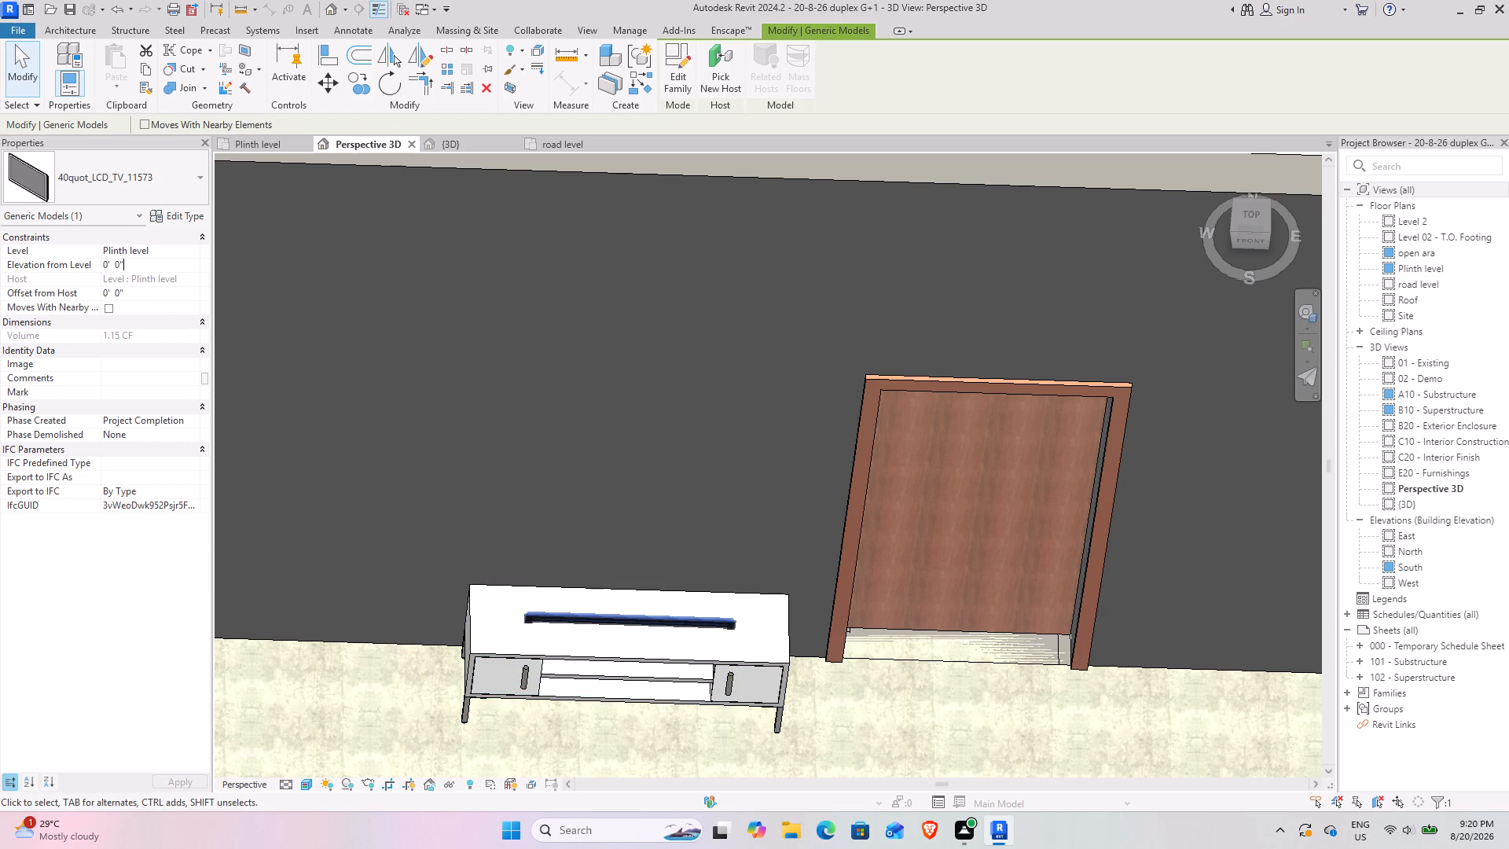
{"action": "left_click_drag", "start_coordinate": [128, 259], "coordinate": [58, 242]}
{"action": "type", "text": "3'"}
{"action": "key", "text": "Return"}
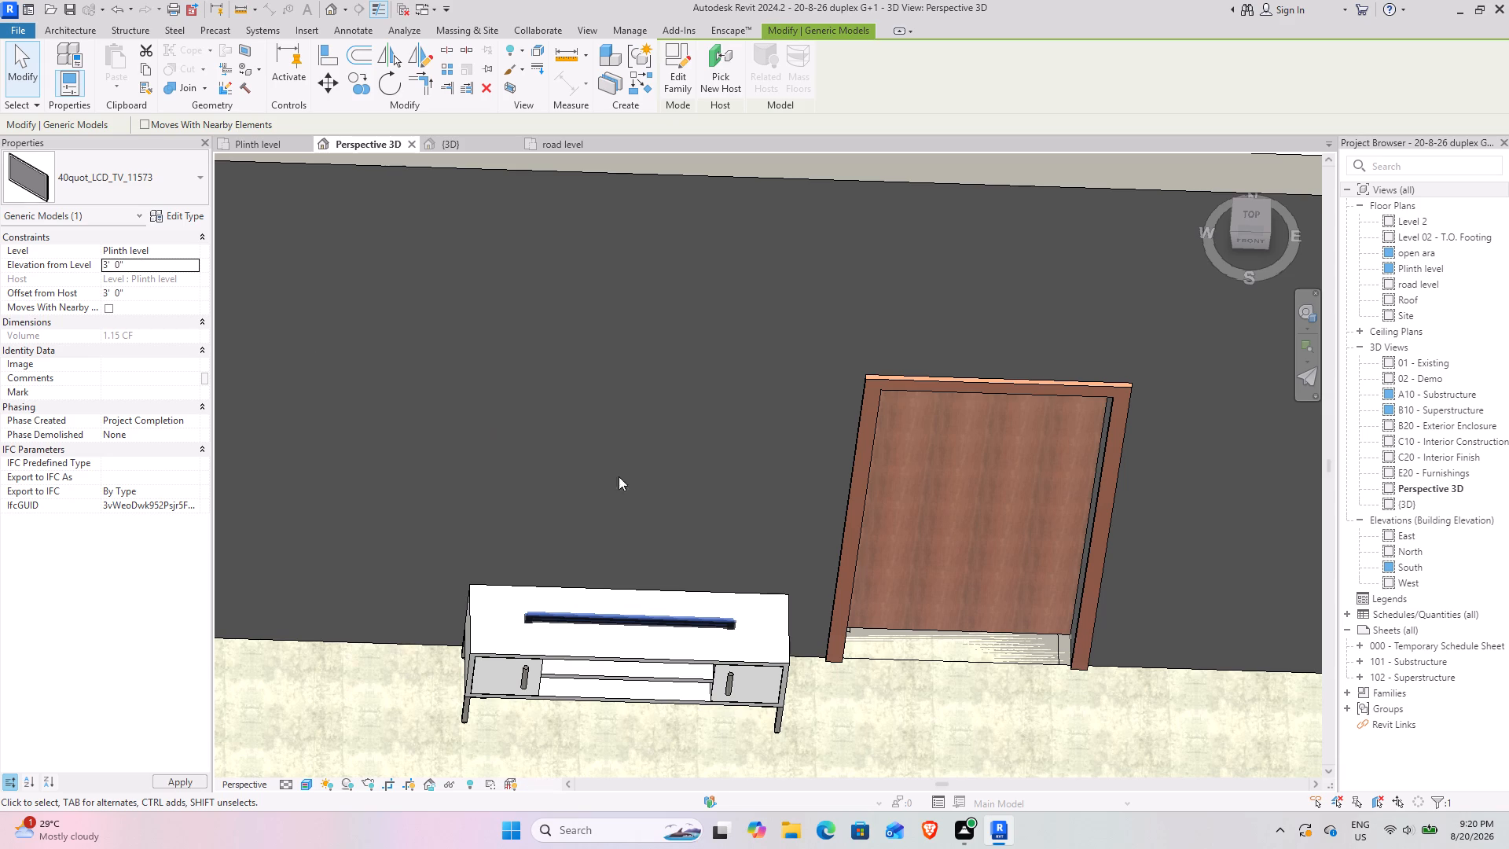
{"action": "middle_click_drag", "start_coordinate": [762, 531], "coordinate": [765, 531], "text": "shift"}
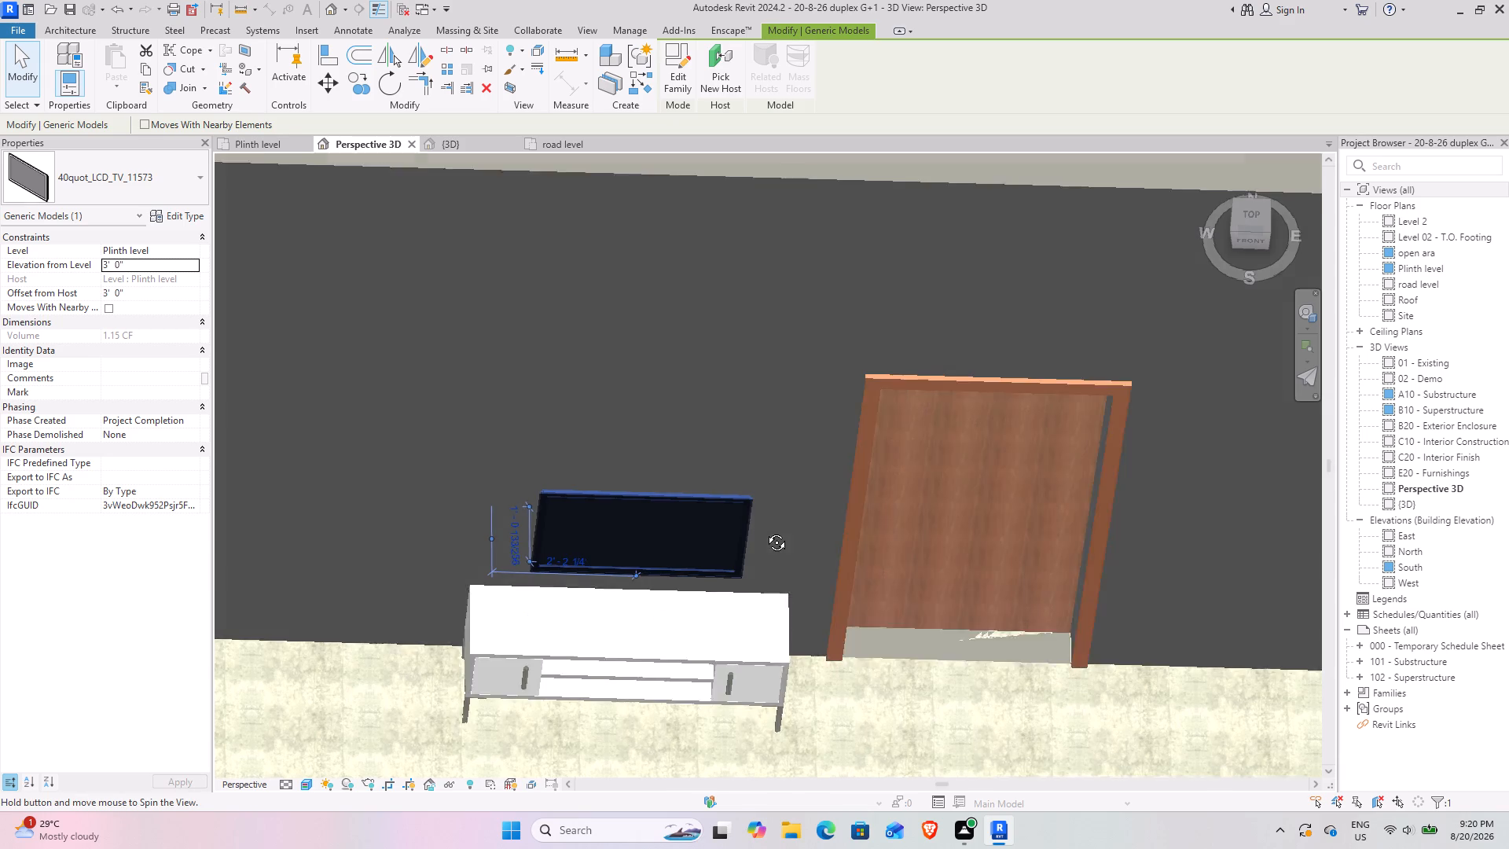
{"action": "middle_click_drag", "start_coordinate": [765, 531], "coordinate": [486, 368], "text": "shift"}
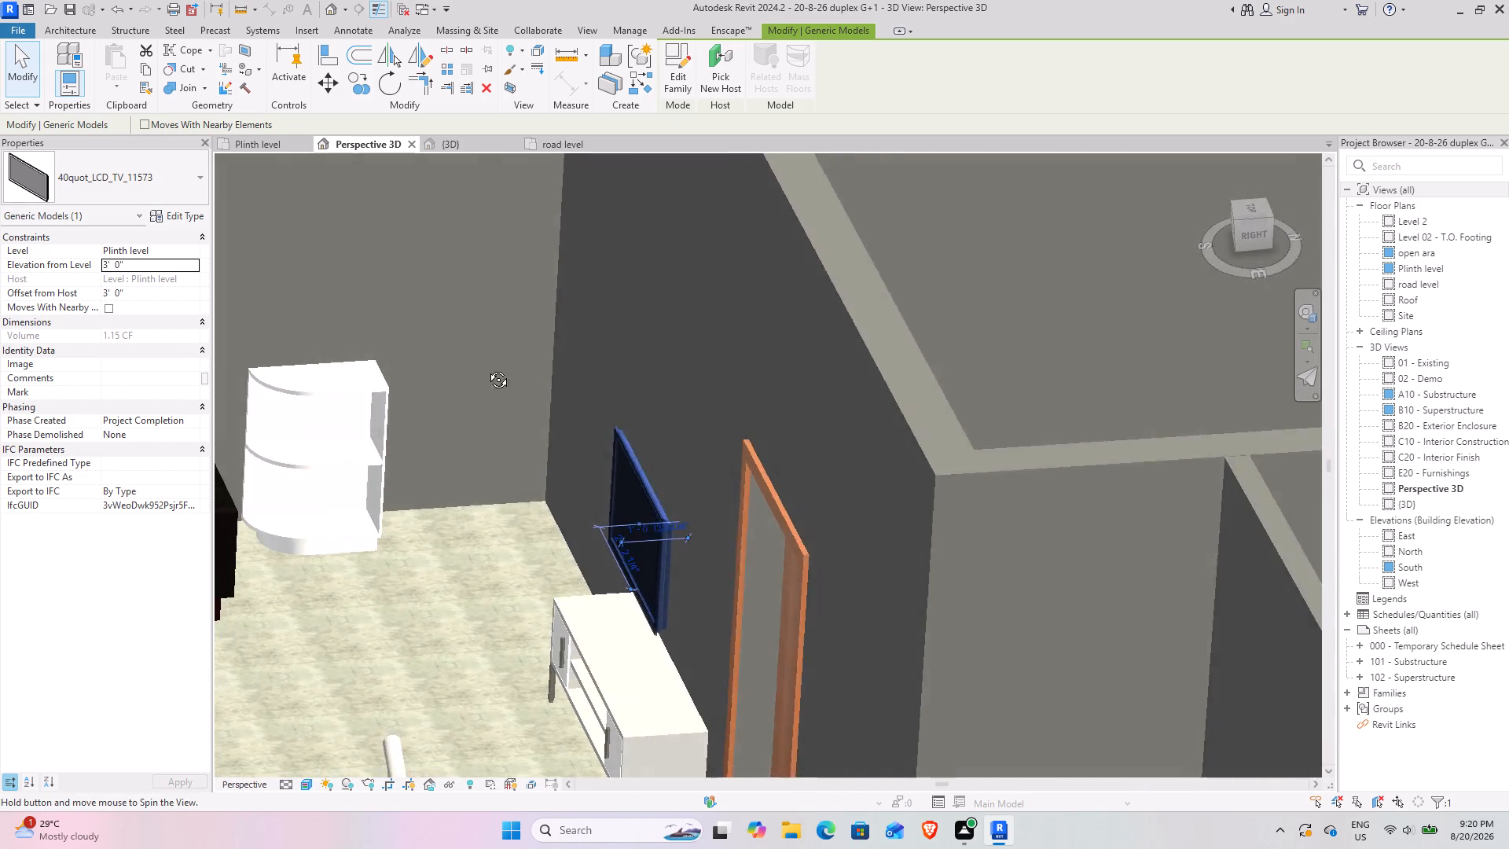
Lower the selected TV towards the top of the stand by setting its Elevation from Level to 2'.
{"action": "middle_click_drag", "start_coordinate": [486, 368], "coordinate": [459, 349], "text": "shift"}
{"action": "left_click", "coordinate": [148, 260]}
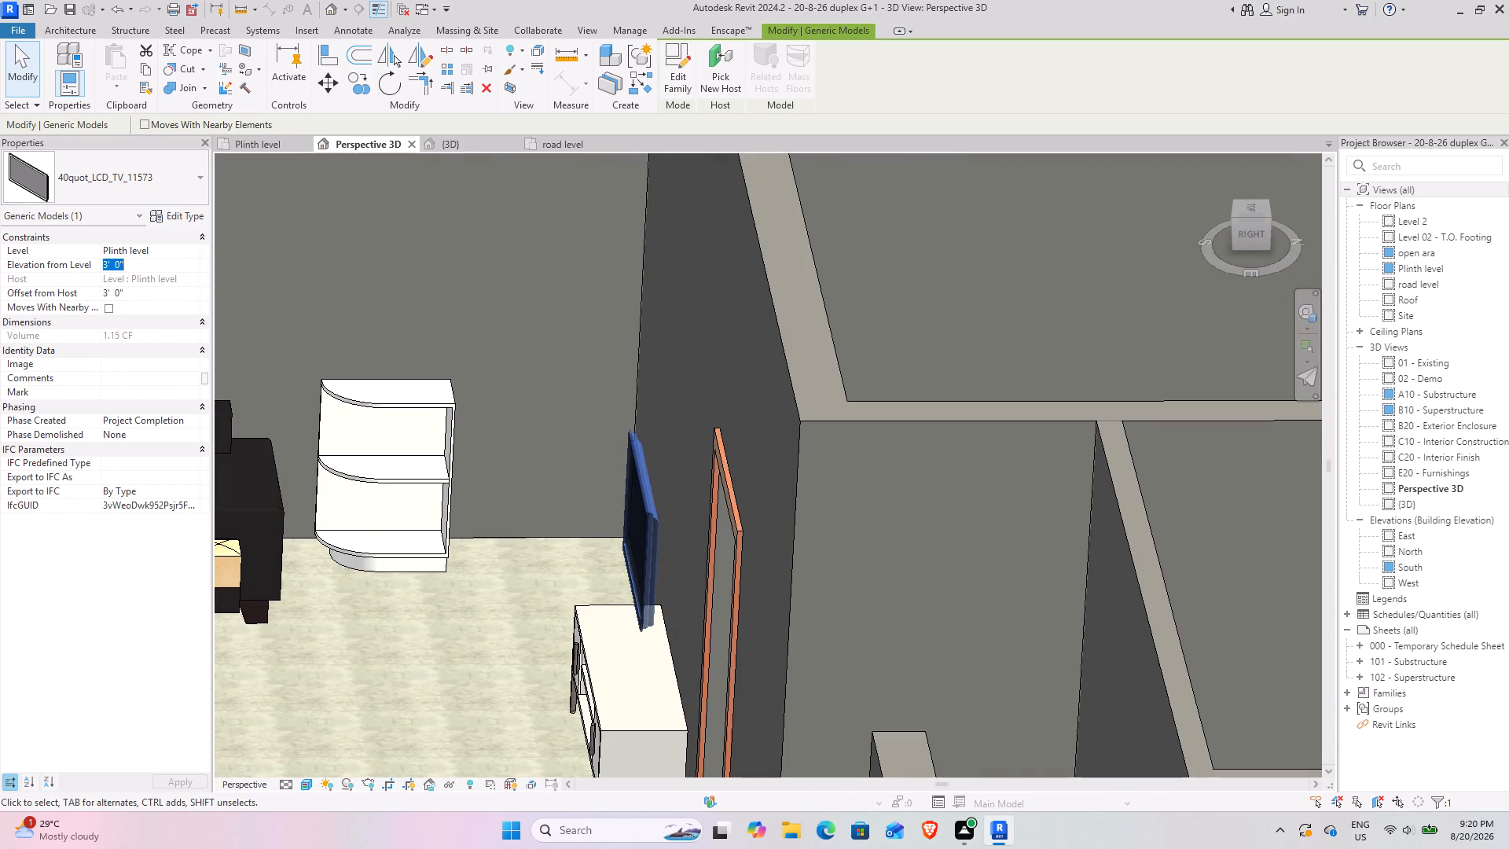
{"action": "type", "text": "2'"}
{"action": "key", "text": "Return"}
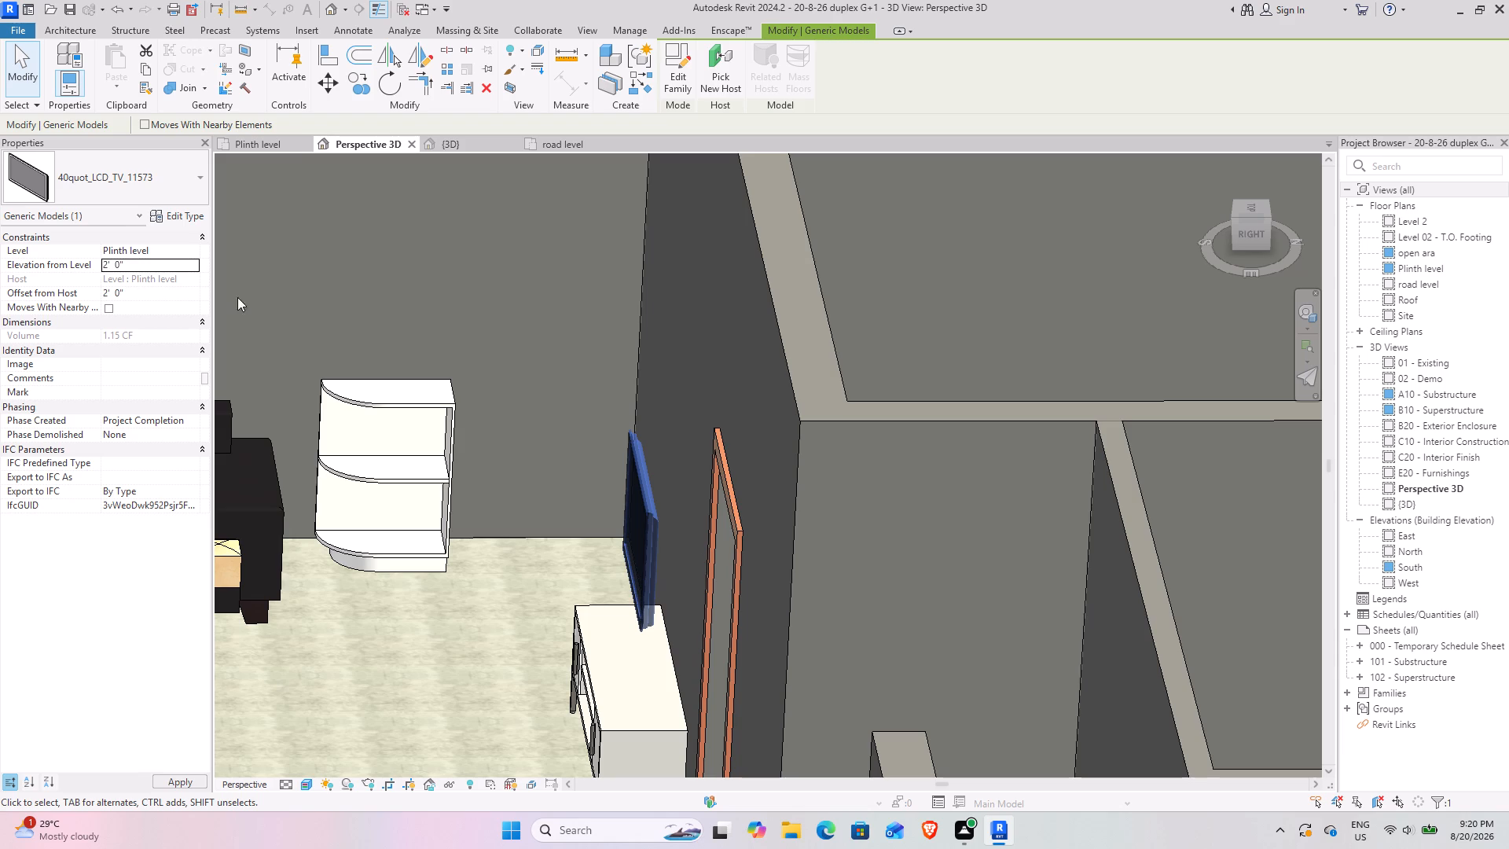
{"action": "middle_click_drag", "start_coordinate": [481, 577], "coordinate": [629, 554], "text": "shift"}
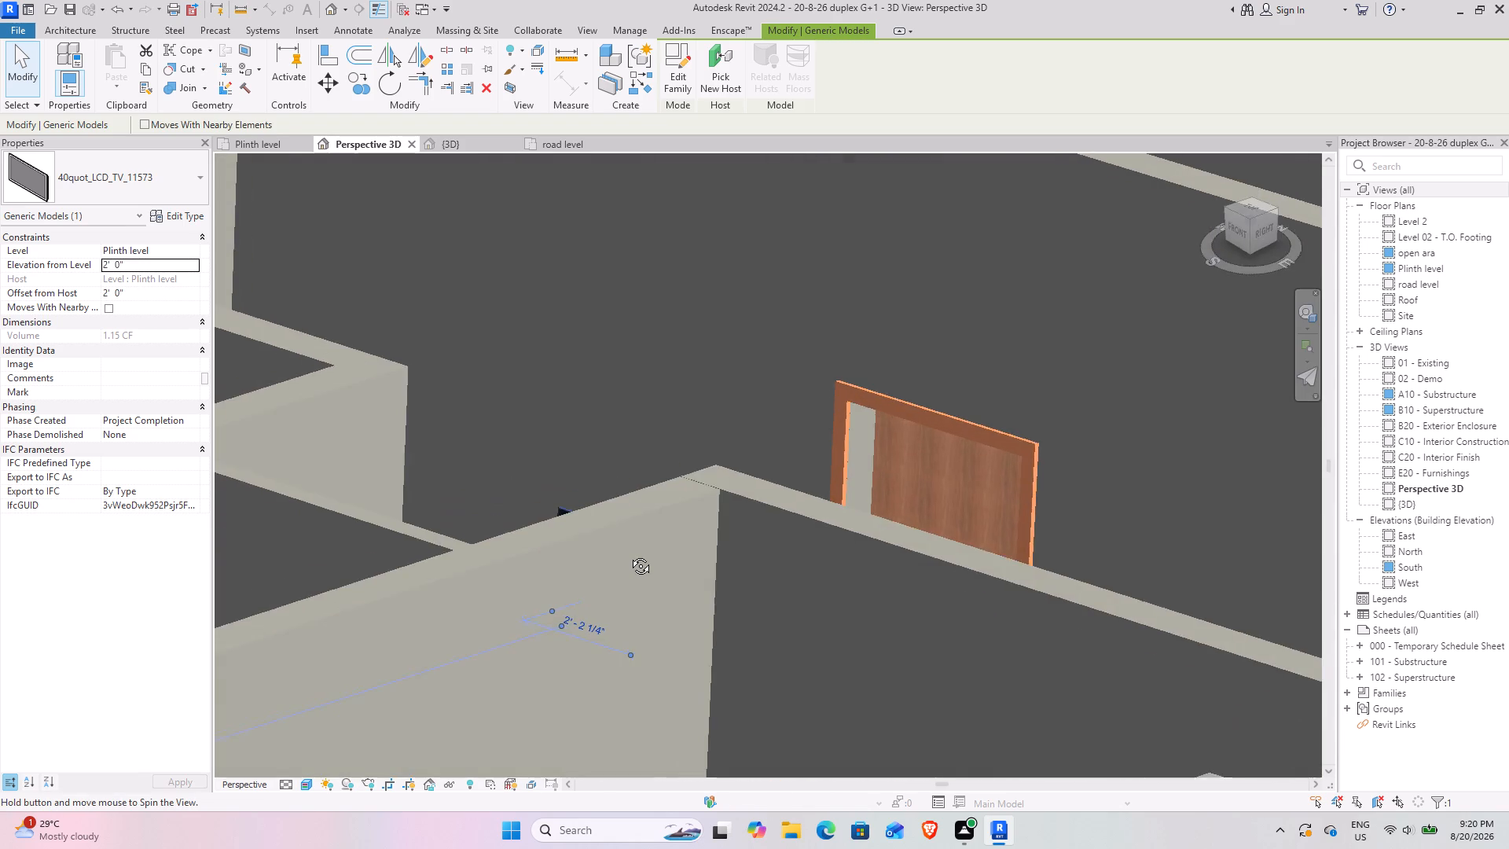
{"action": "middle_click_drag", "start_coordinate": [629, 554], "coordinate": [781, 683], "text": "shift"}
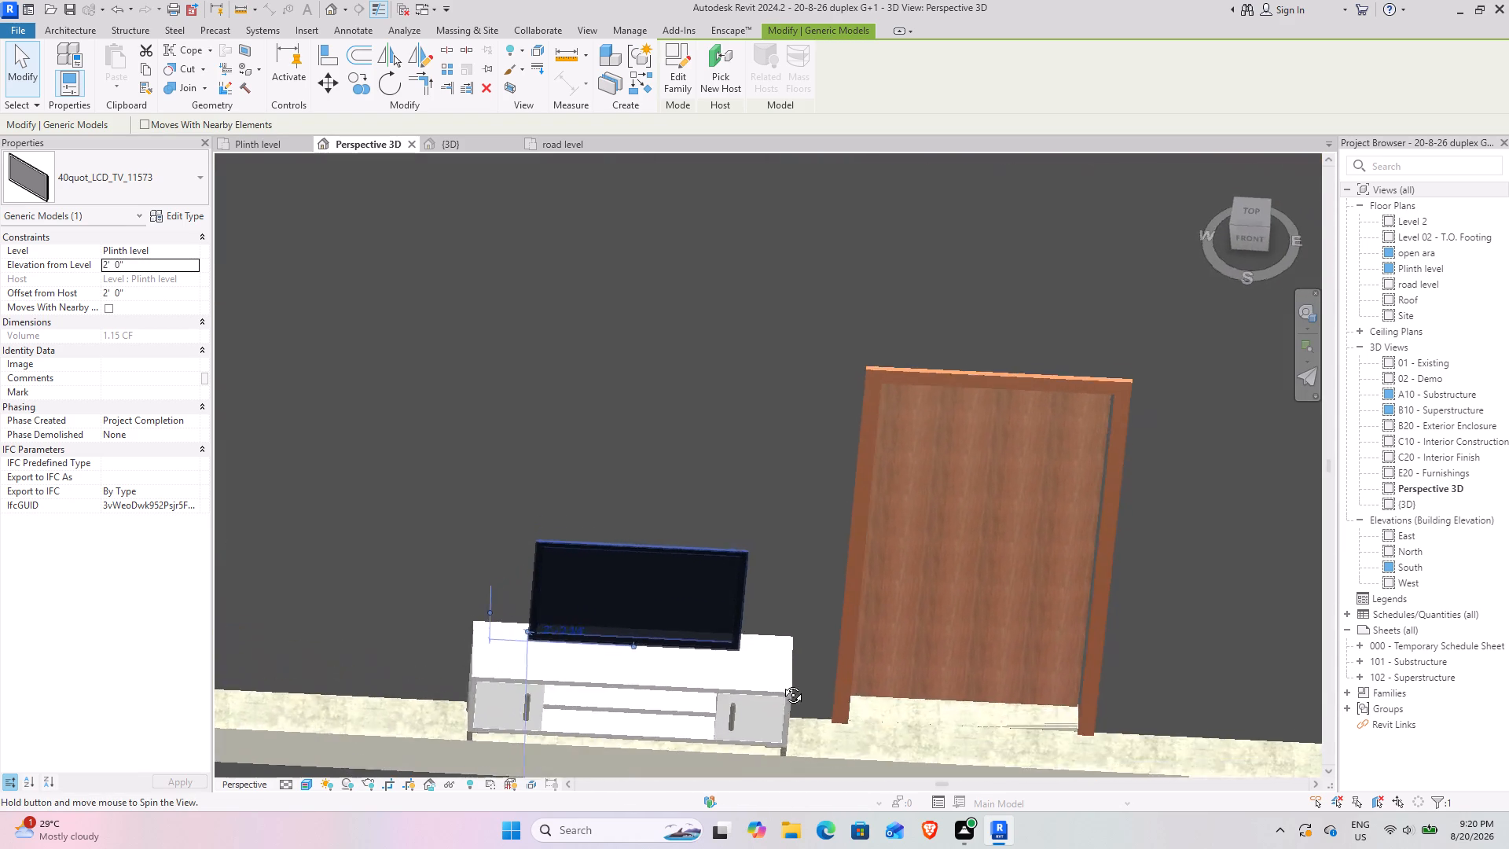
{"action": "middle_click_drag", "start_coordinate": [781, 683], "coordinate": [796, 695], "text": "shift"}
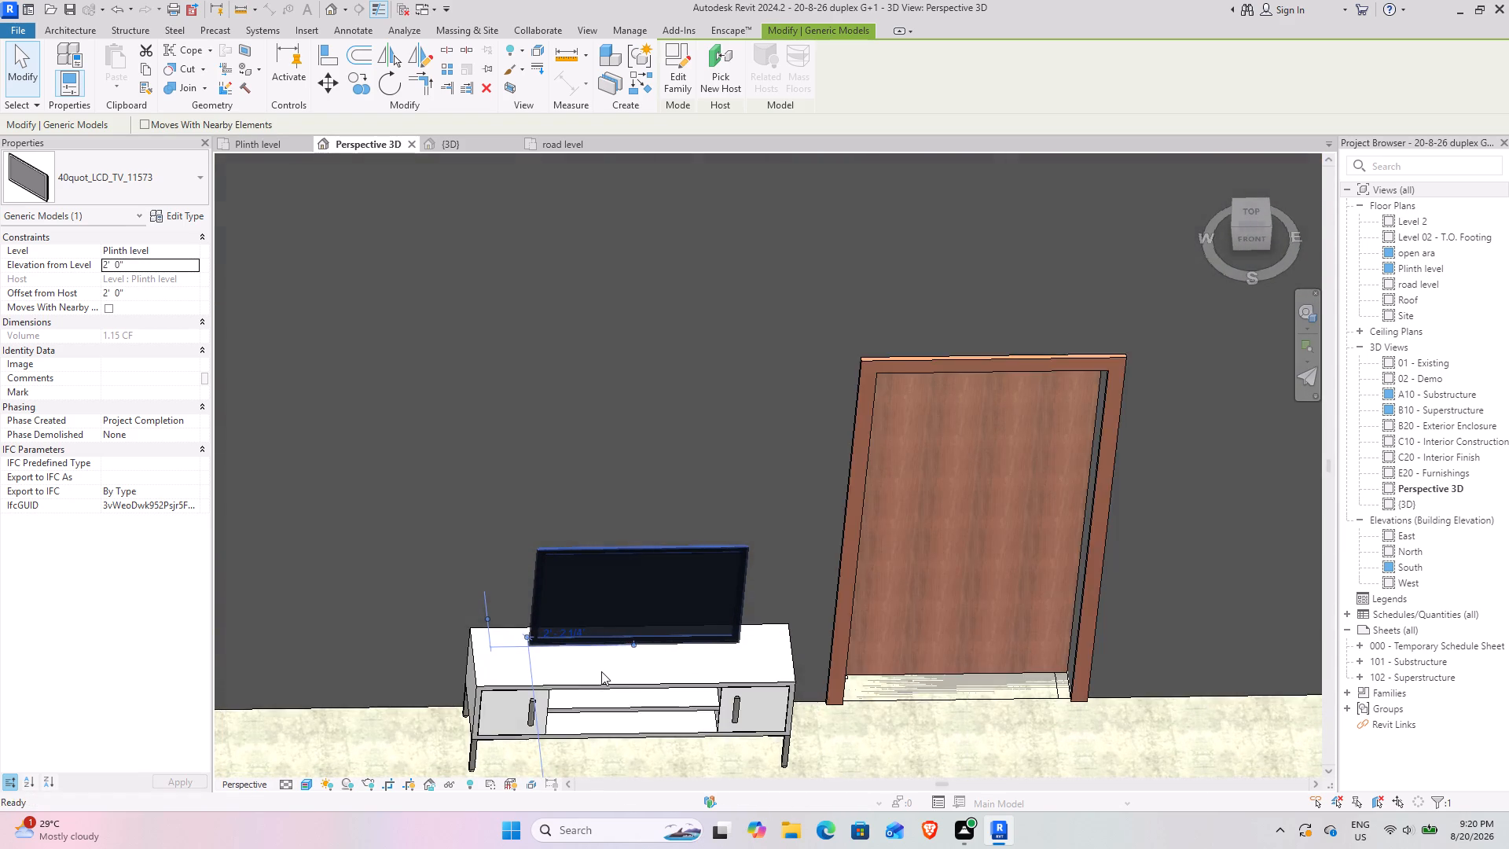
{"action": "scroll", "coordinate": [601, 671], "scroll_direction": "down", "scroll_amount": 3}
{"action": "scroll", "coordinate": [601, 671], "scroll_direction": "up", "scroll_amount": 6}
Examine the Plinth level plan around the TV stand, the sofa area and the adjoining bedroom.
{"action": "left_click", "coordinate": [274, 142]}
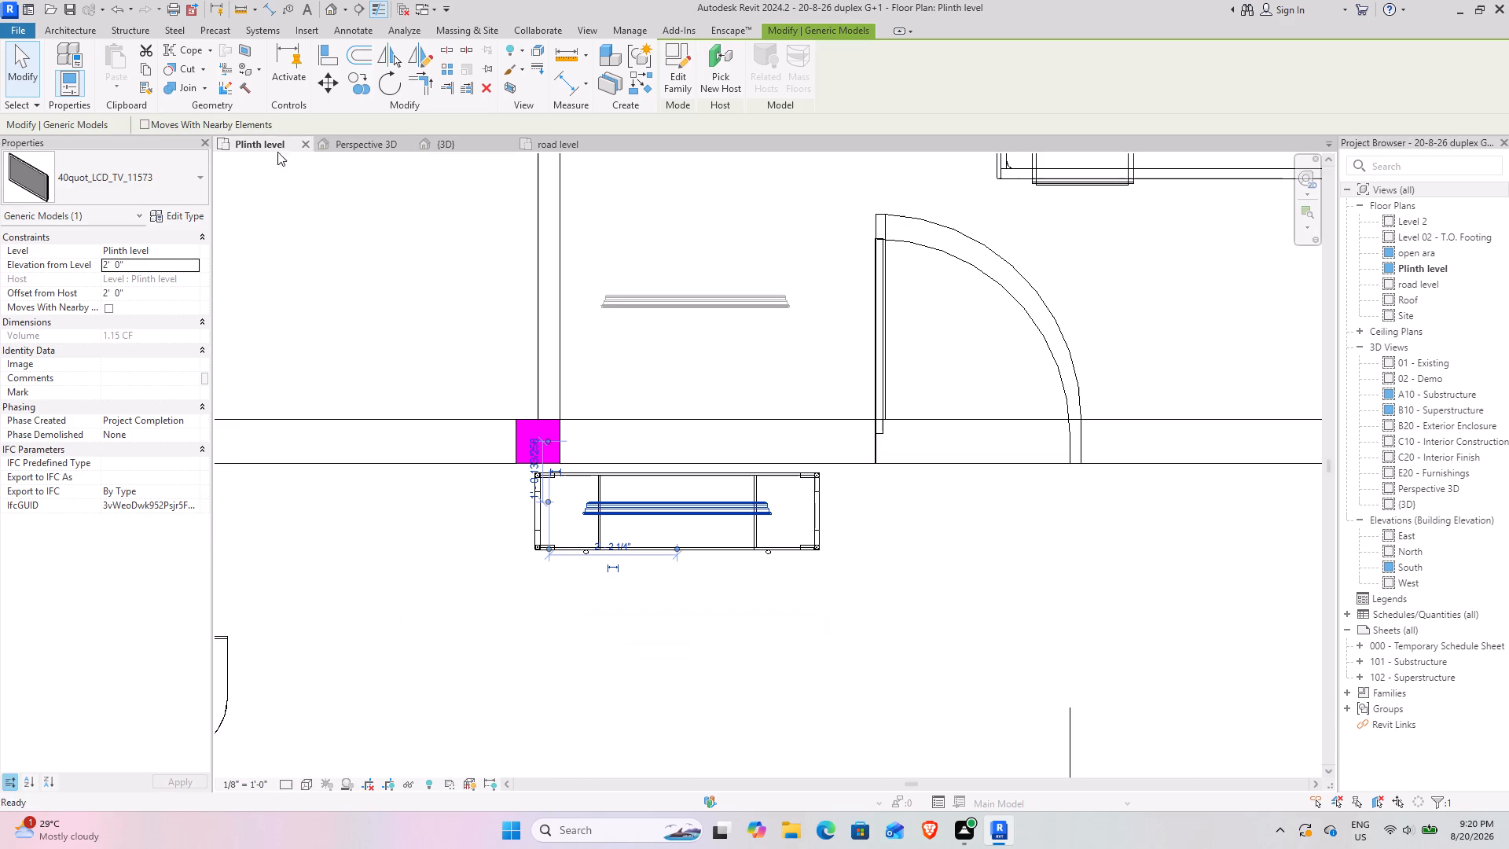
{"action": "middle_click_drag", "start_coordinate": [689, 554], "coordinate": [669, 468], "text": "shift"}
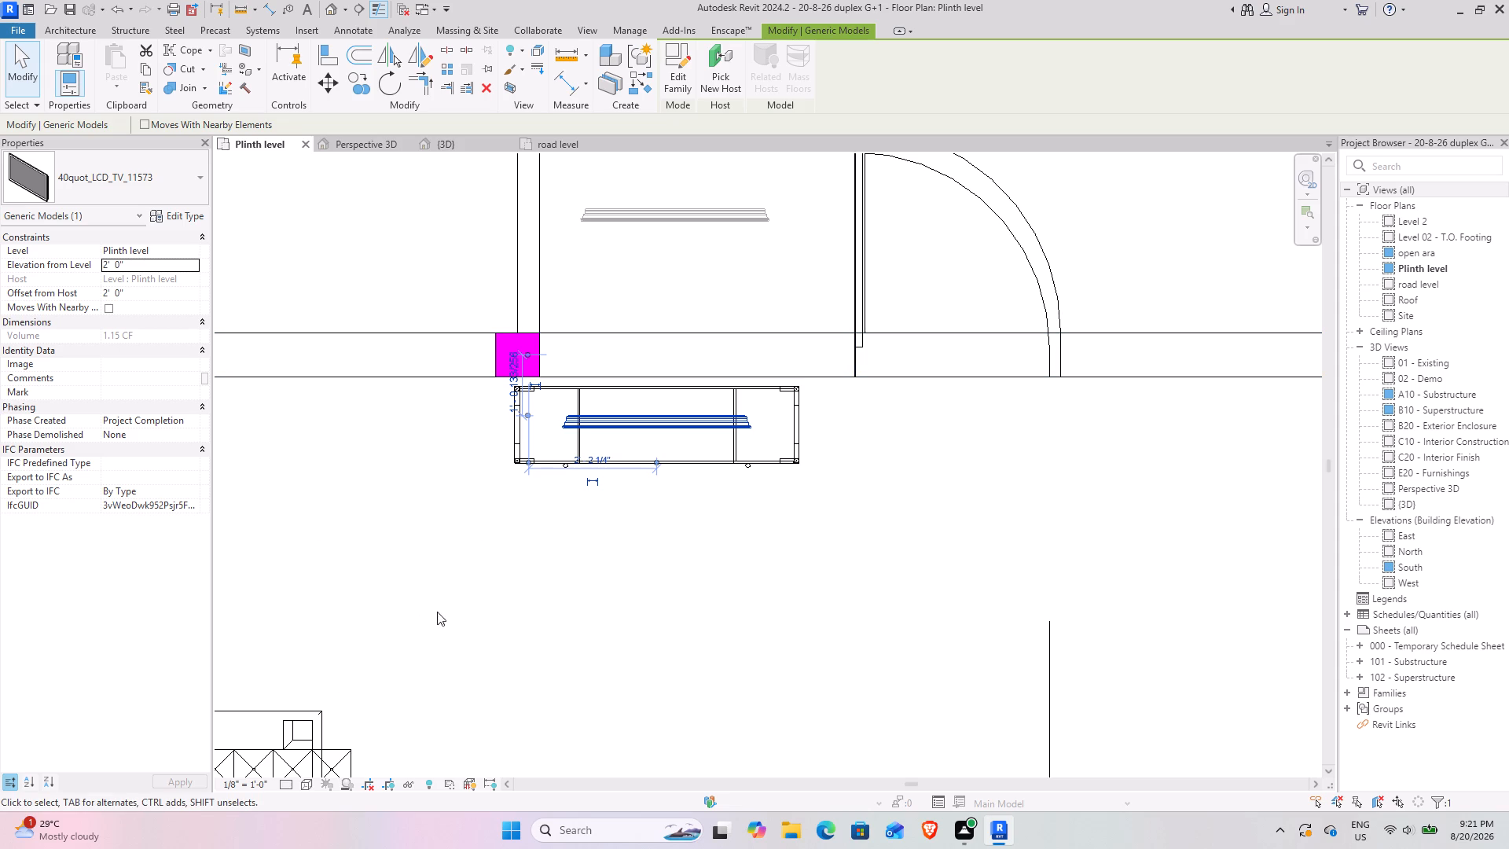
{"action": "middle_click_drag", "start_coordinate": [445, 612], "coordinate": [663, 498]}
{"action": "scroll", "coordinate": [663, 498], "scroll_direction": "down", "scroll_amount": 4}
{"action": "middle_click_drag", "start_coordinate": [709, 504], "coordinate": [541, 473]}
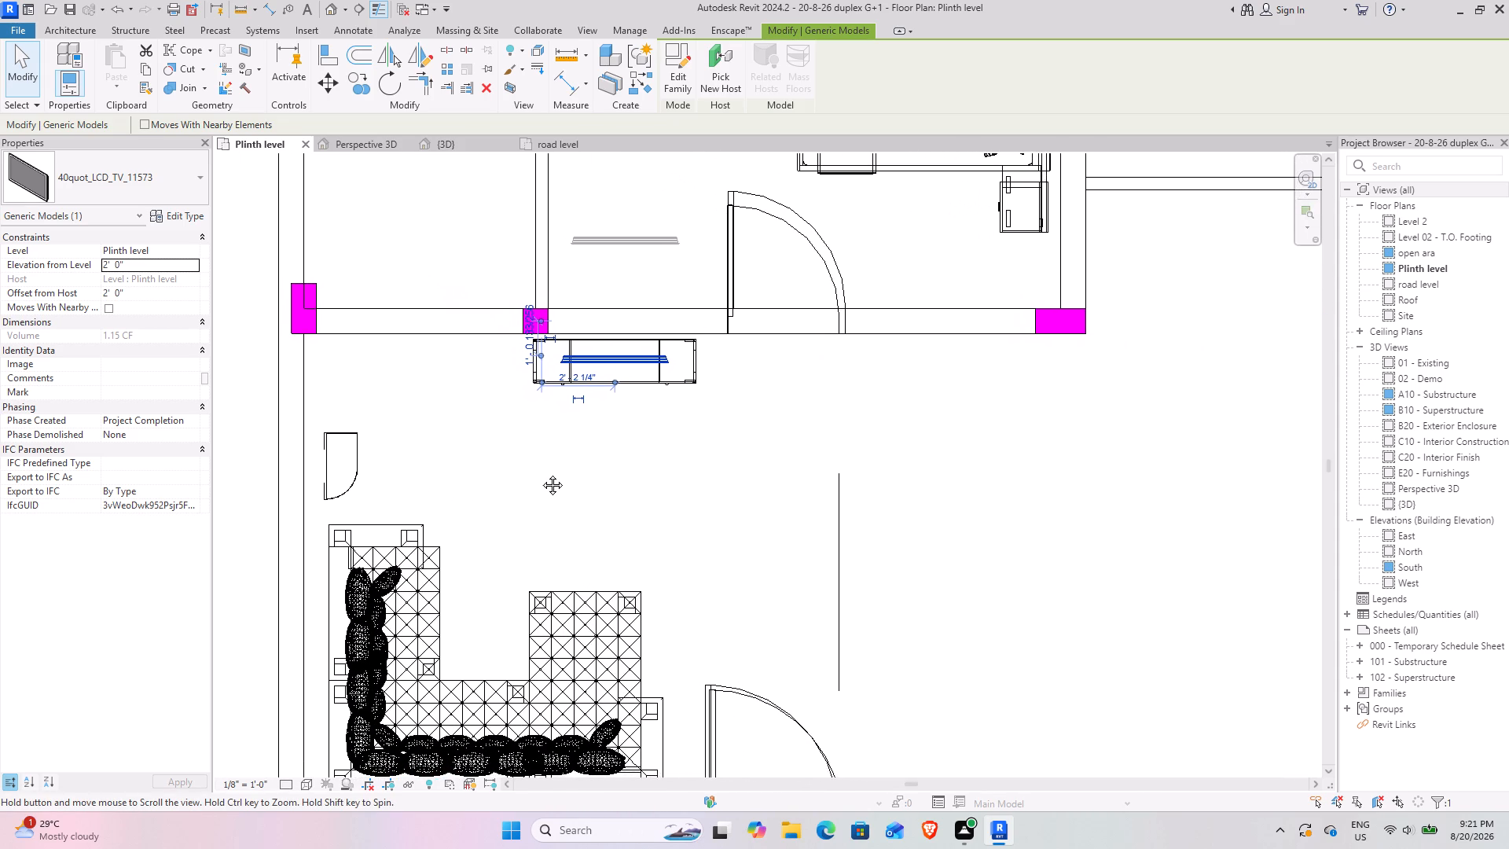
{"action": "middle_click_drag", "start_coordinate": [541, 473], "coordinate": [542, 473]}
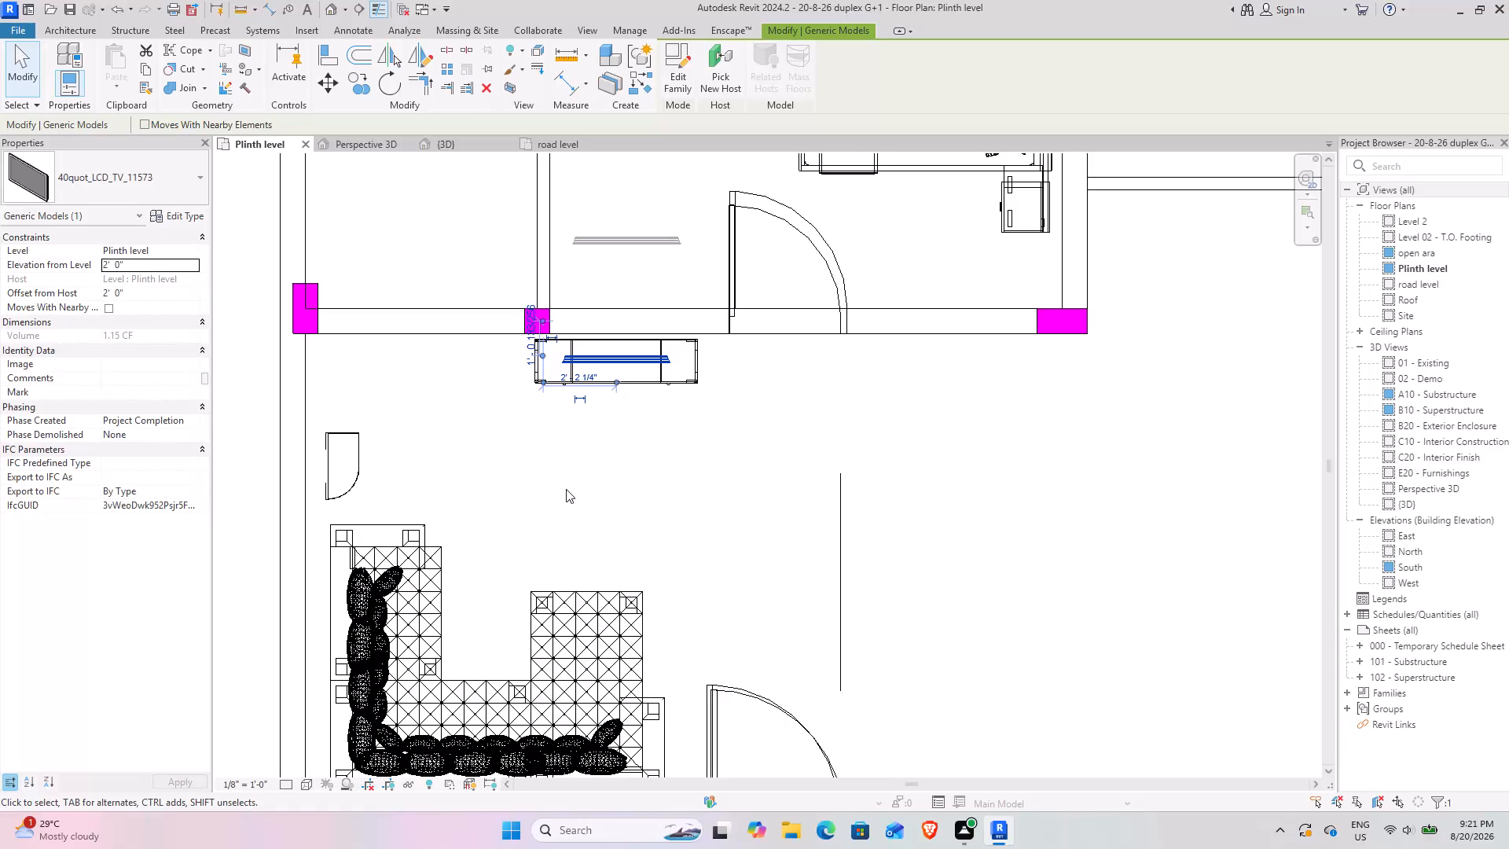
{"action": "scroll", "coordinate": [568, 489], "scroll_direction": "down", "scroll_amount": 2}
{"action": "scroll", "coordinate": [629, 524], "scroll_direction": "up", "scroll_amount": 3}
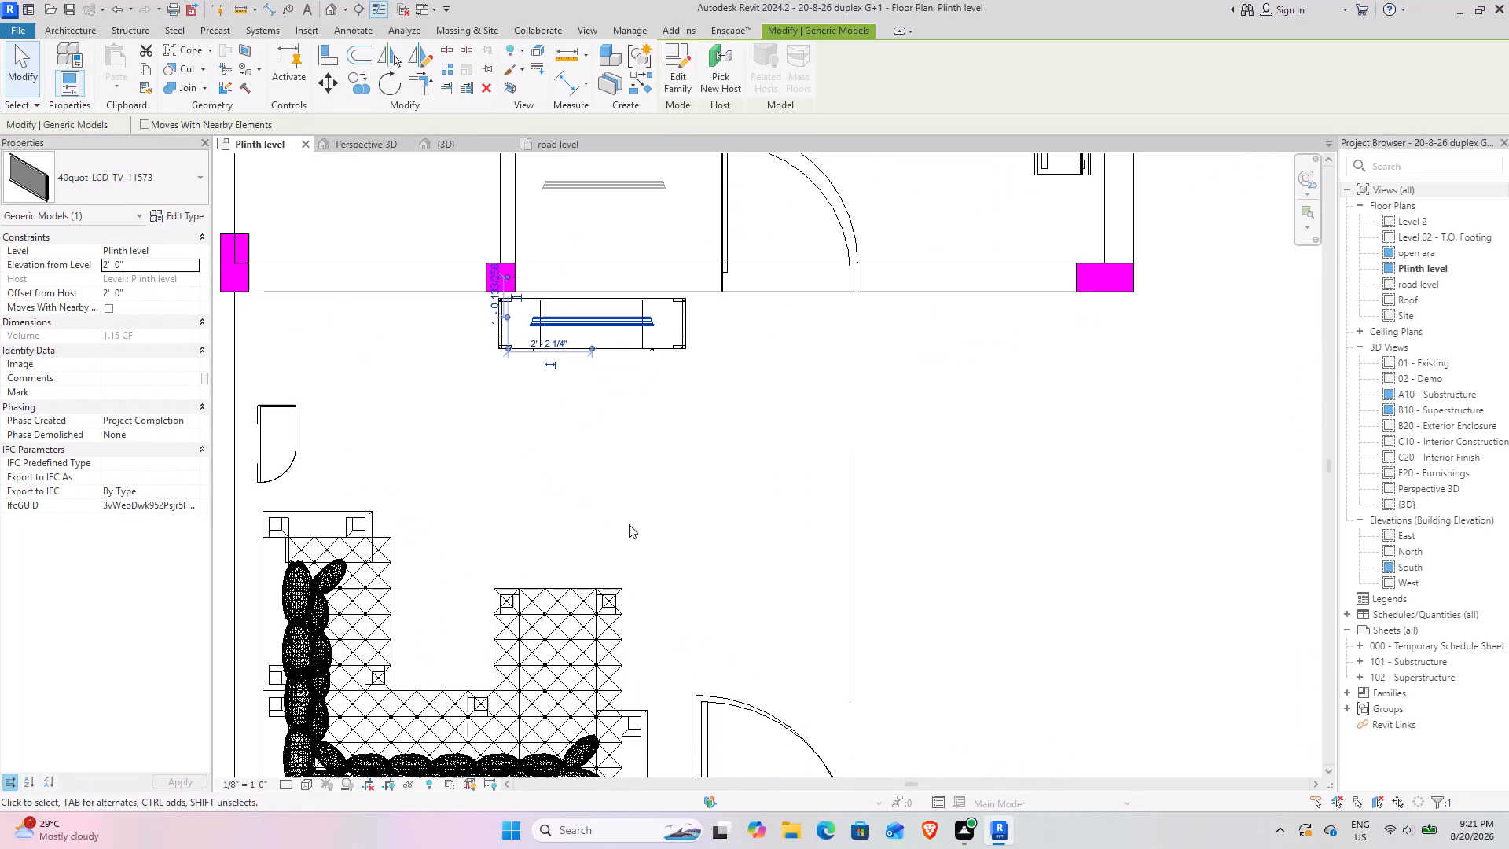
{"action": "middle_click_drag", "start_coordinate": [630, 524], "coordinate": [769, 546]}
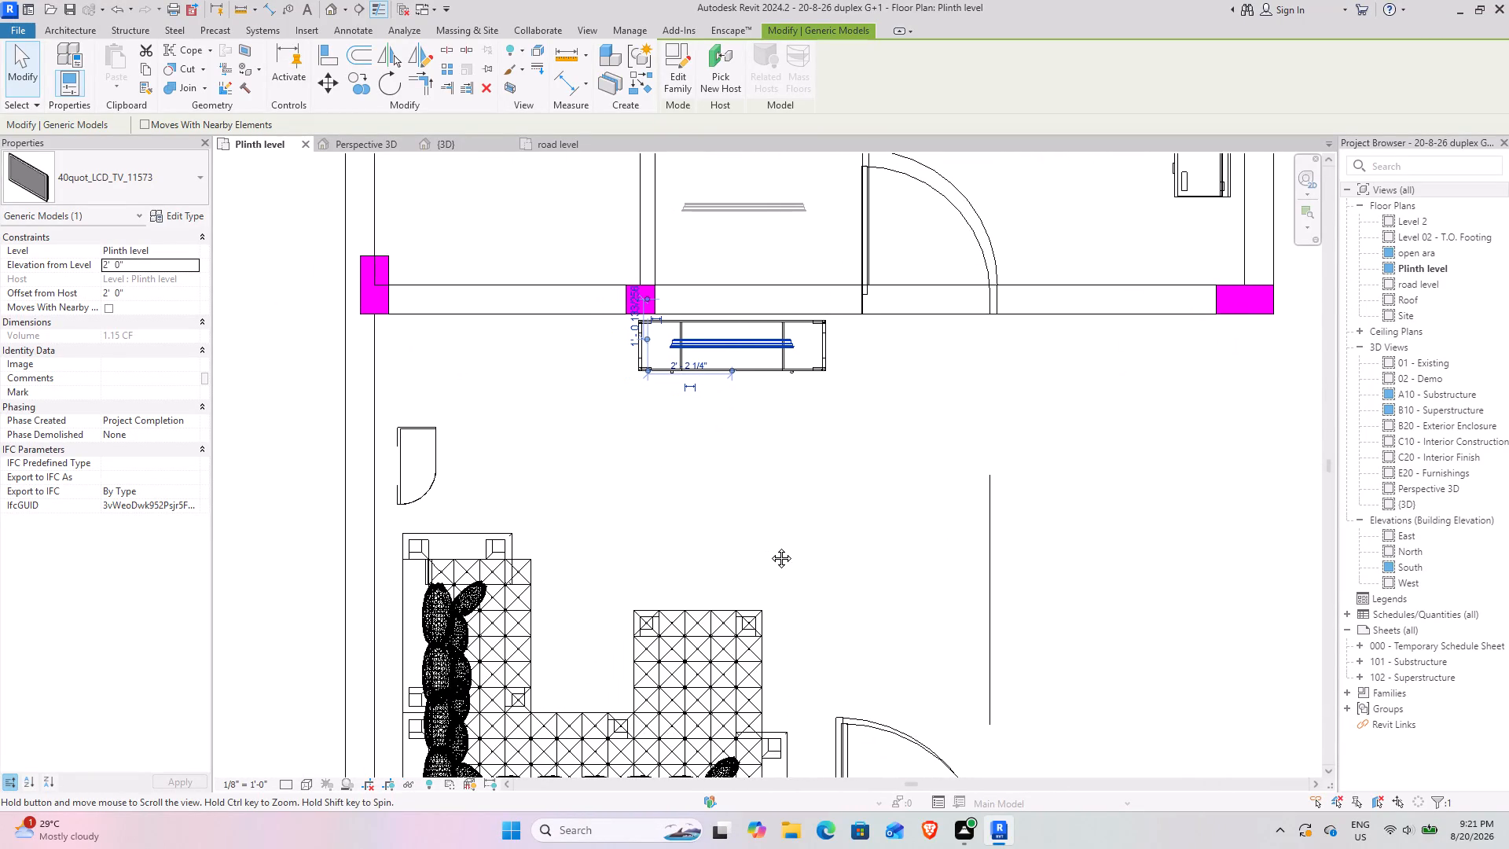
{"action": "middle_click_drag", "start_coordinate": [769, 546], "coordinate": [770, 546]}
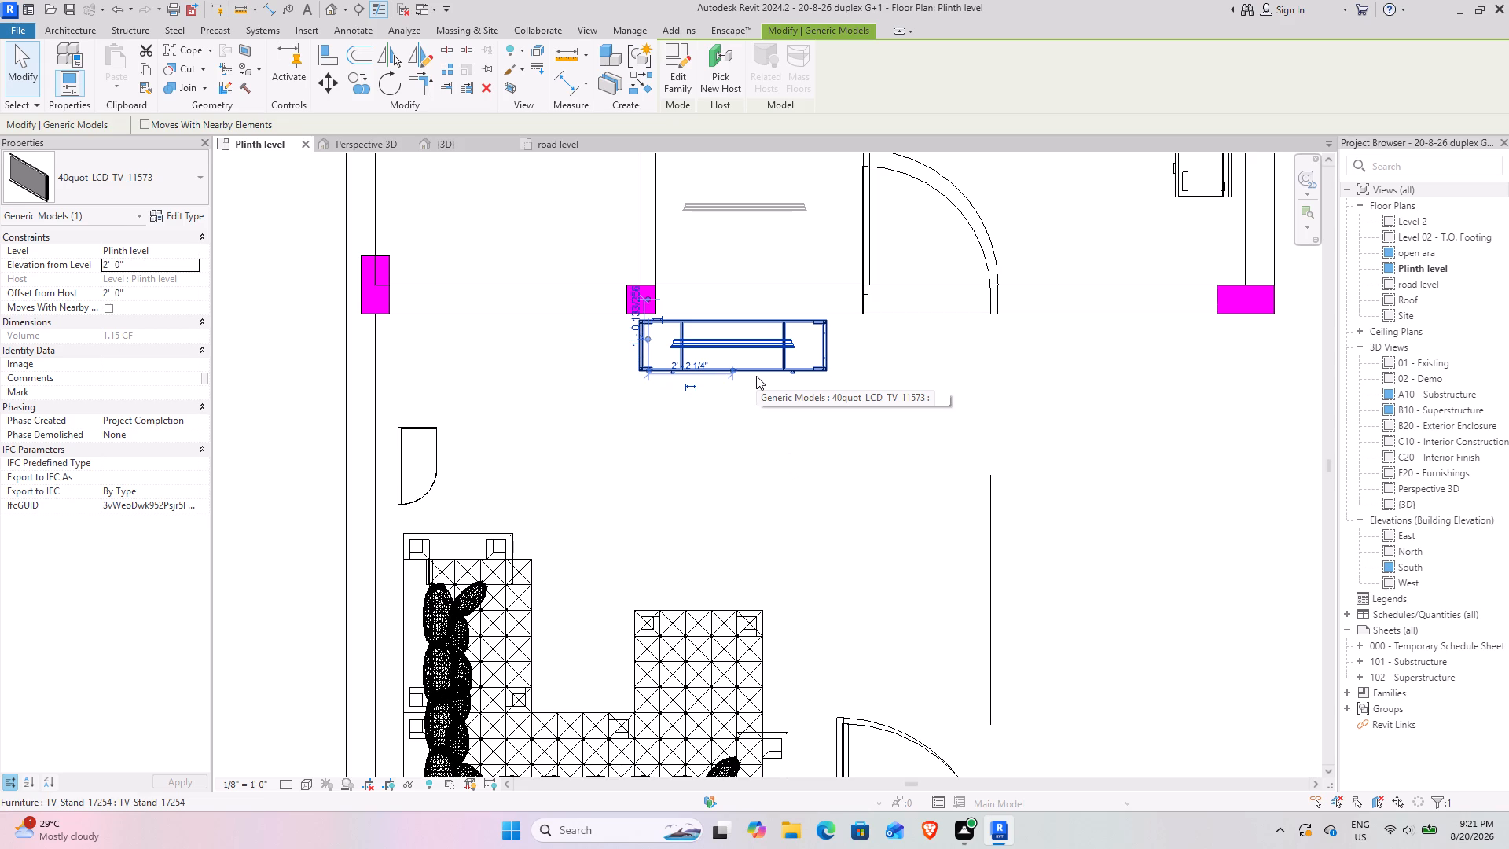
{"action": "scroll", "coordinate": [756, 391], "scroll_direction": "up", "scroll_amount": 5}
{"action": "scroll", "coordinate": [756, 390], "scroll_direction": "down", "scroll_amount": 1}
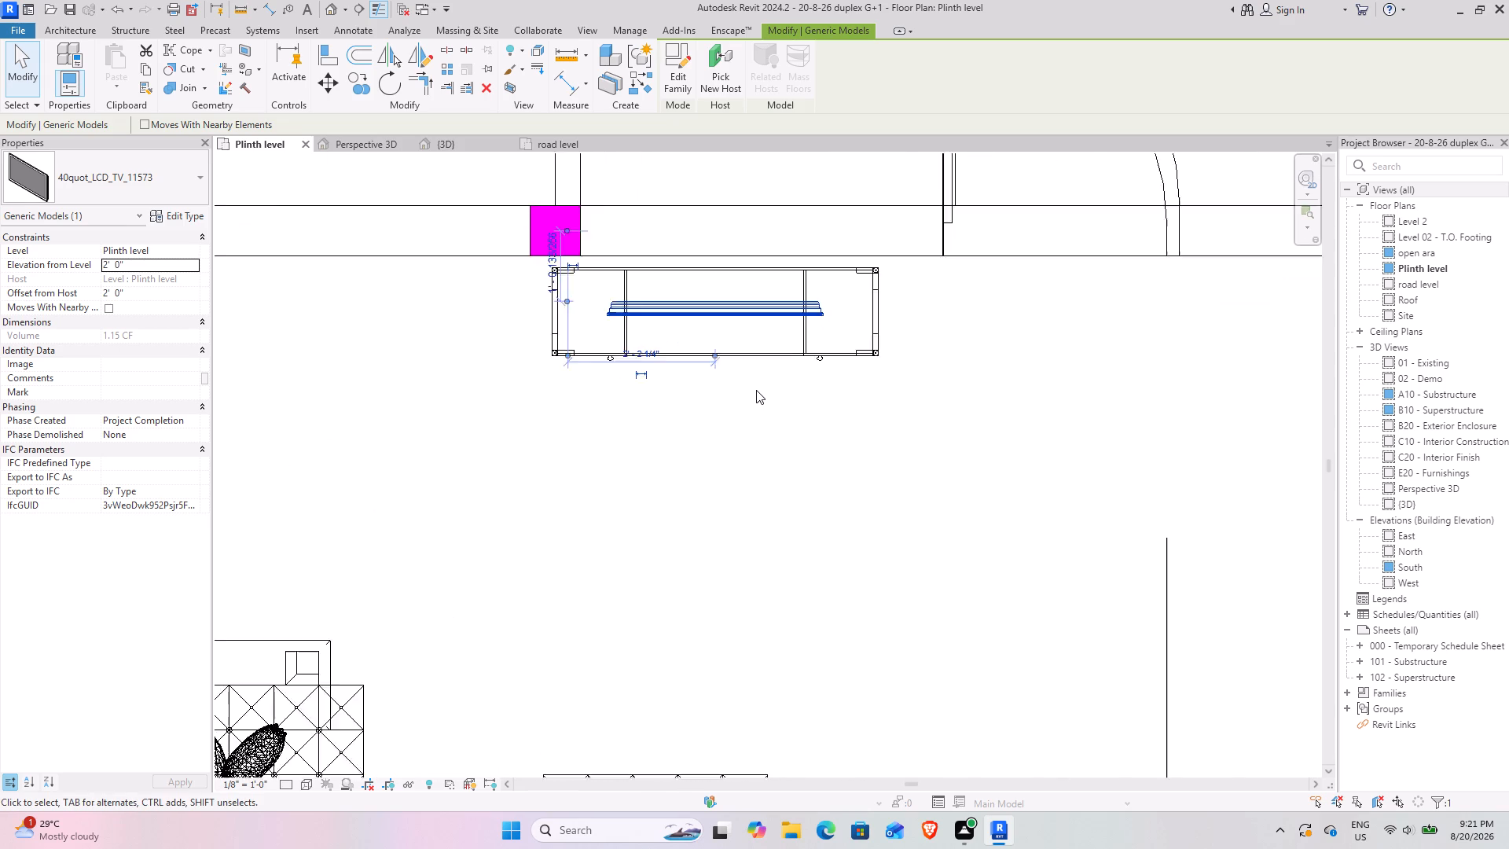
{"action": "scroll", "coordinate": [756, 390], "scroll_direction": "down", "scroll_amount": 1}
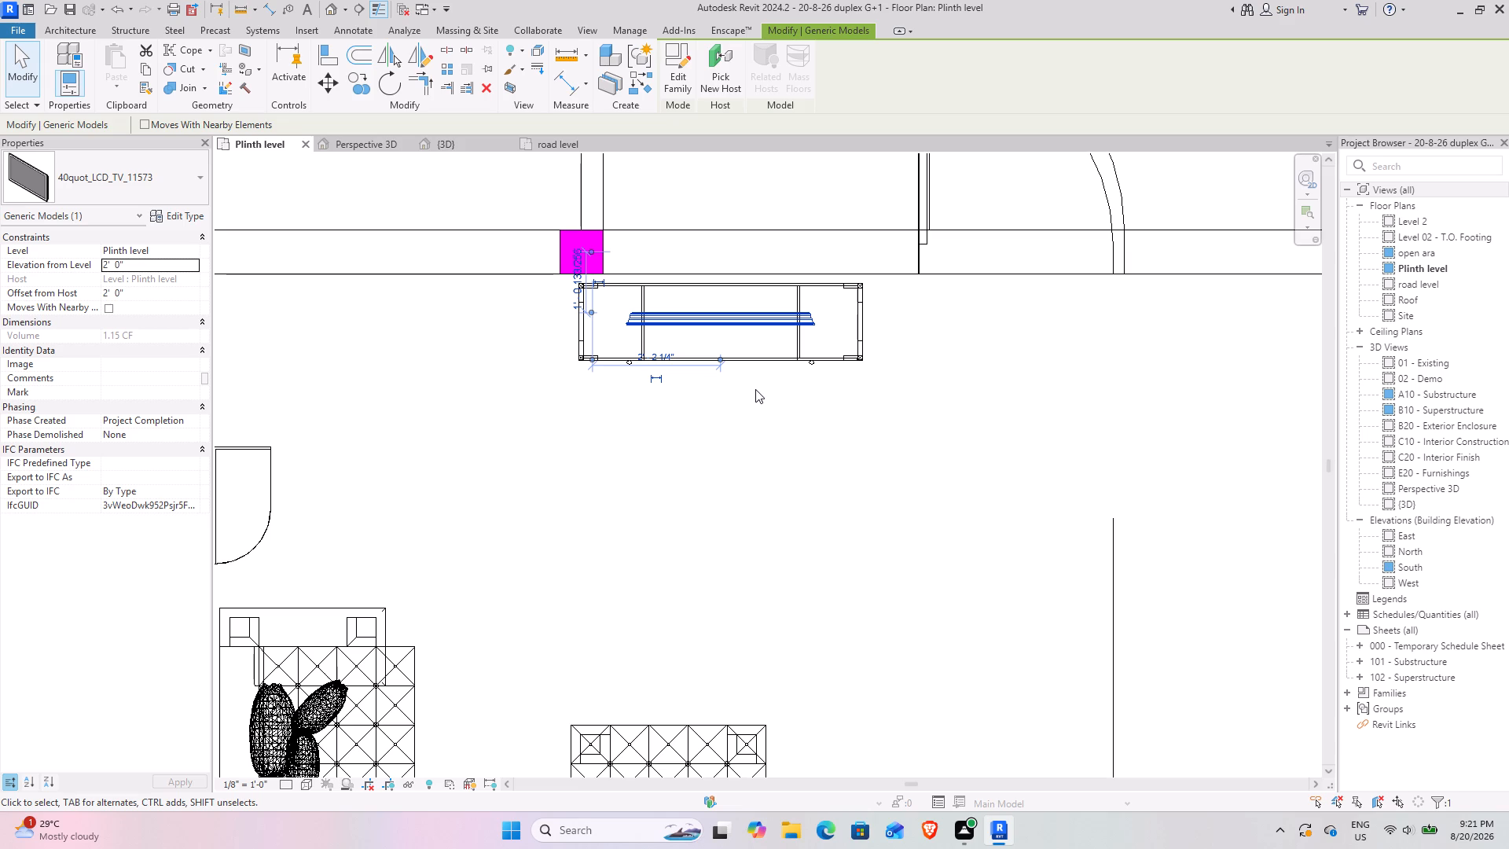
{"action": "scroll", "coordinate": [794, 405], "scroll_direction": "down", "scroll_amount": 2}
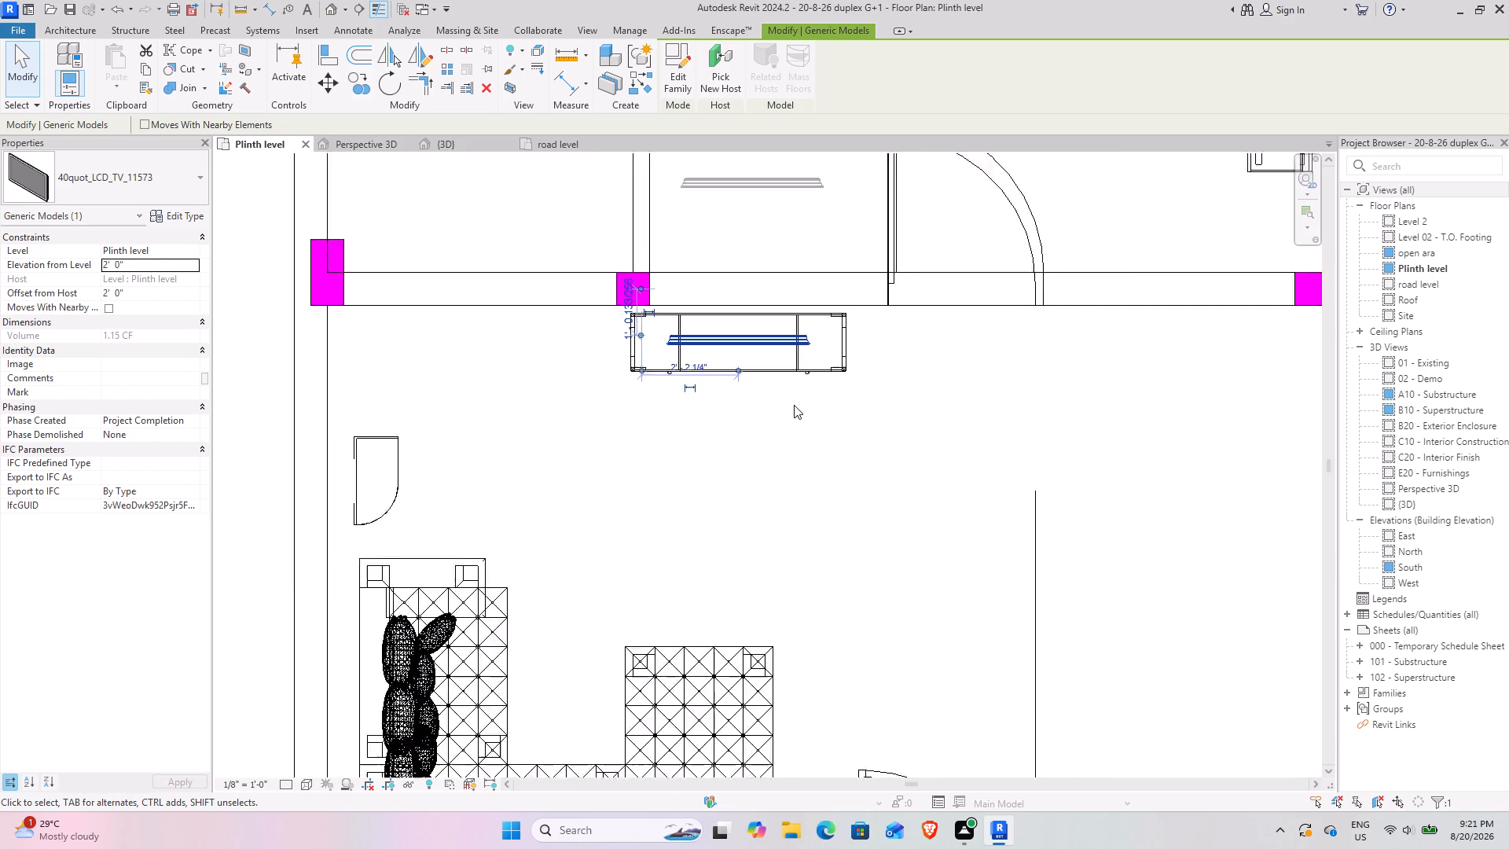
{"action": "scroll", "coordinate": [794, 405], "scroll_direction": "down", "scroll_amount": 4}
{"action": "middle_click_drag", "start_coordinate": [798, 409], "coordinate": [687, 606]}
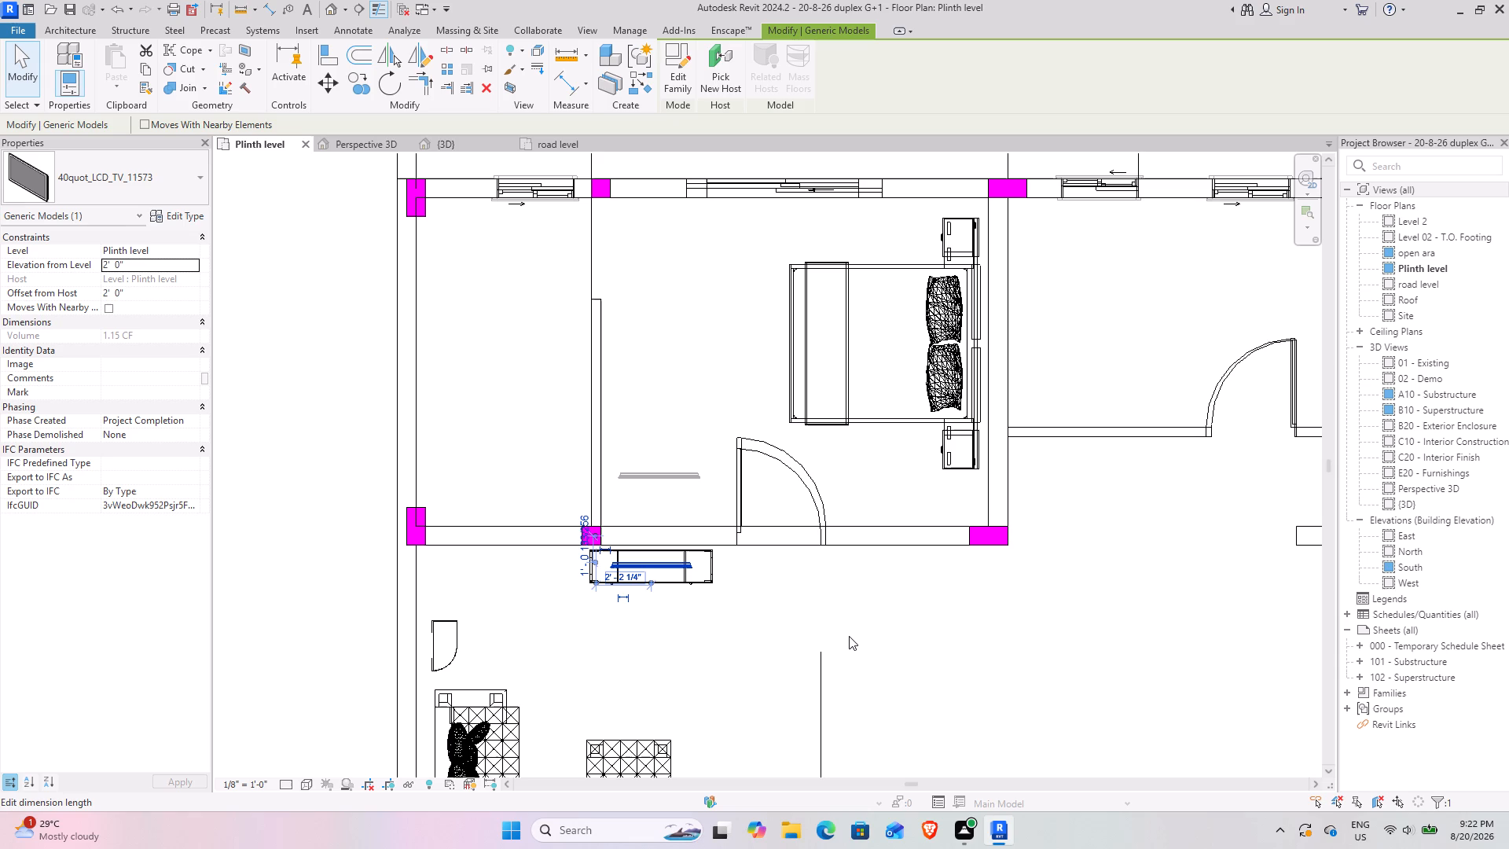
{"action": "left_click", "coordinate": [671, 627]}
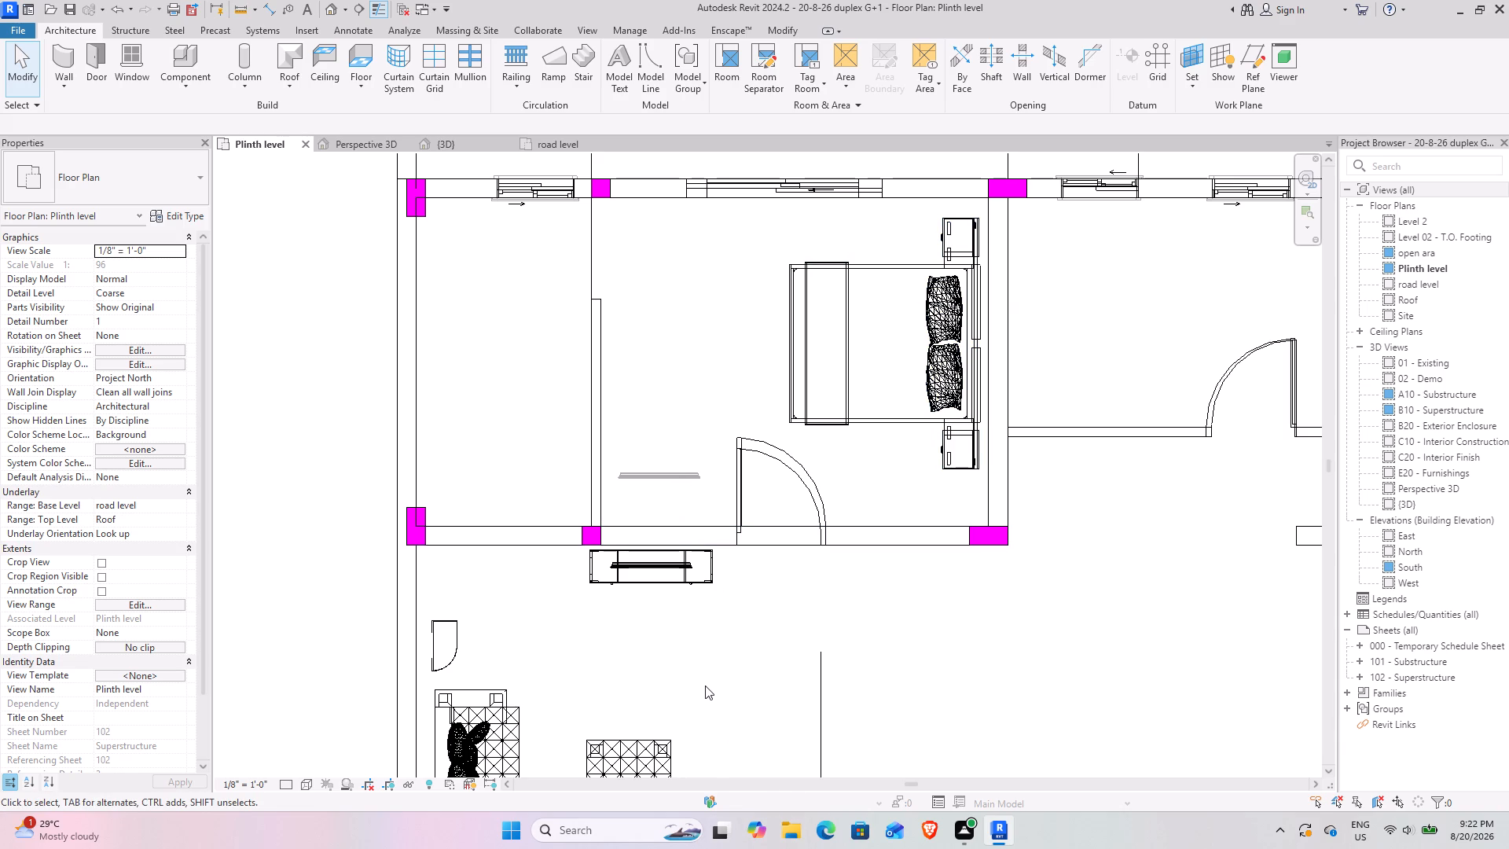
{"action": "left_click_drag", "start_coordinate": [700, 426], "coordinate": [649, 488]}
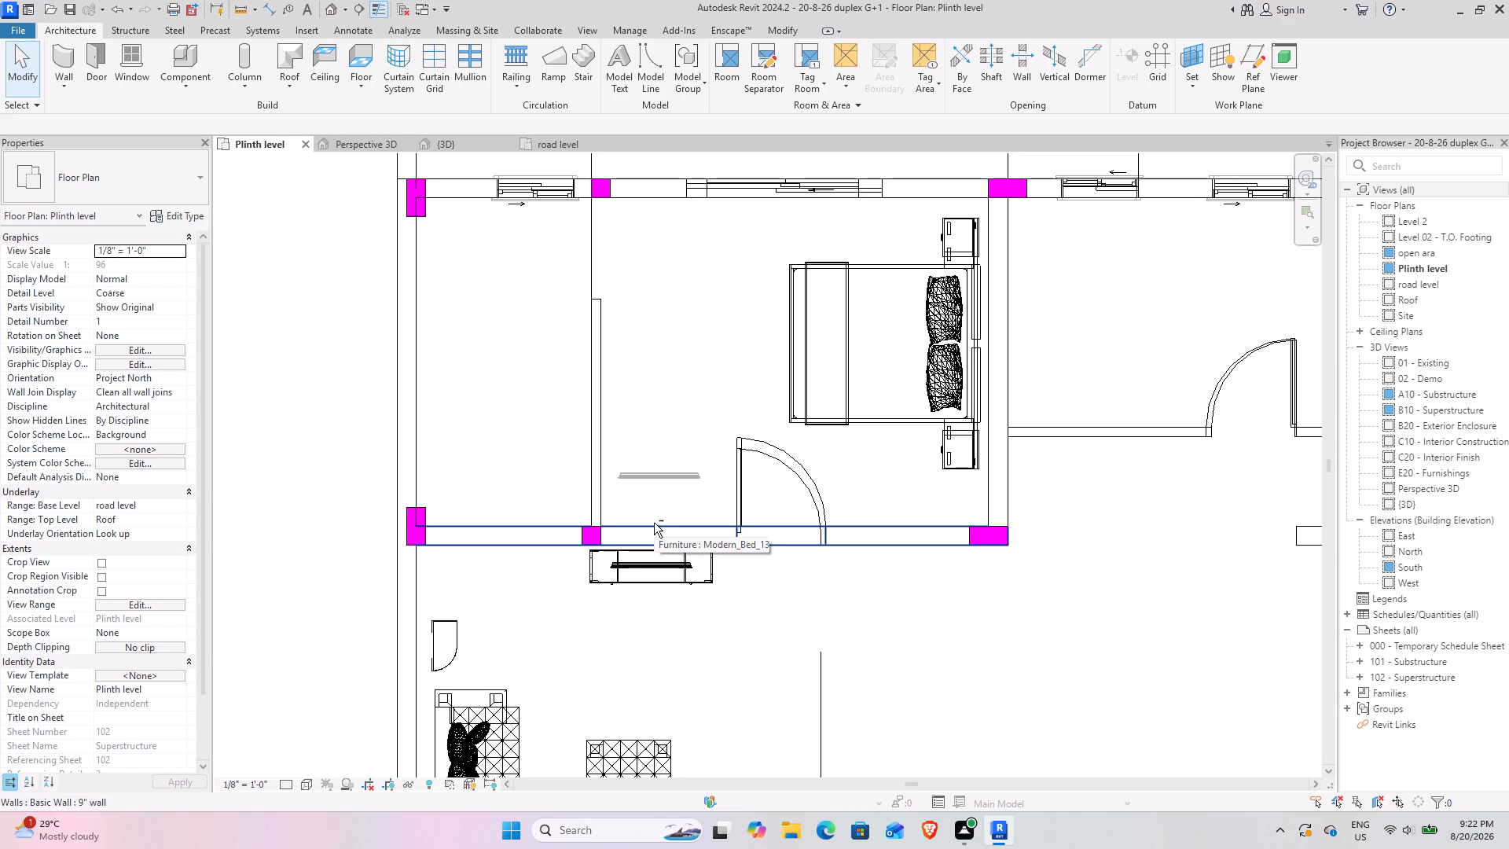
{"action": "middle_click_drag", "start_coordinate": [654, 523], "coordinate": [718, 417], "text": "shift"}
In the Perspective 3D view, delete the stray road-level TV_Stand_17254 standing outside the building.
{"action": "left_click", "coordinate": [357, 141]}
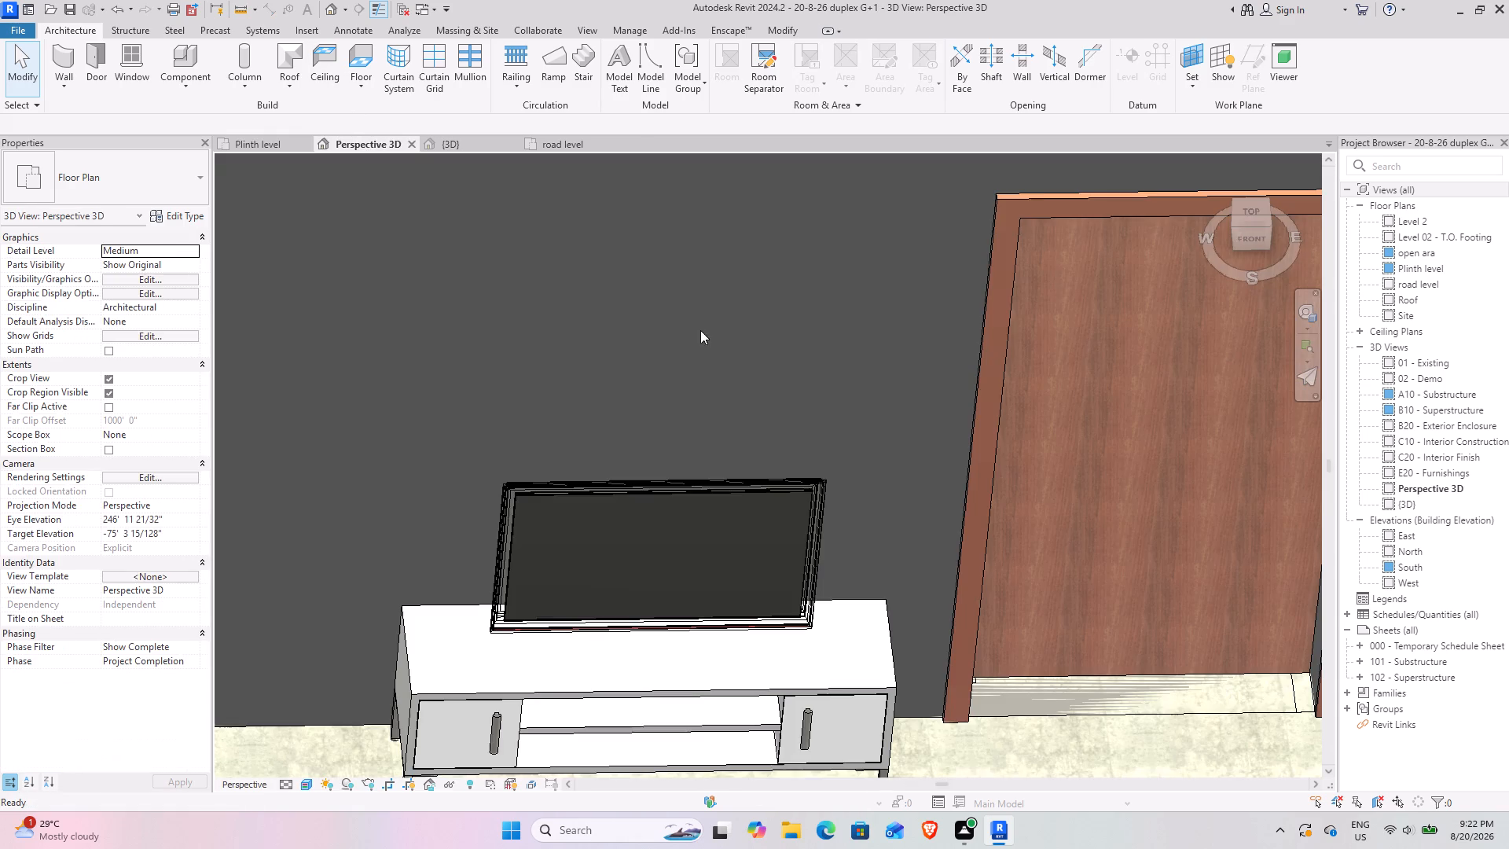
{"action": "scroll", "coordinate": [884, 408], "scroll_direction": "down", "scroll_amount": 4}
{"action": "scroll", "coordinate": [729, 510], "scroll_direction": "up", "scroll_amount": 5}
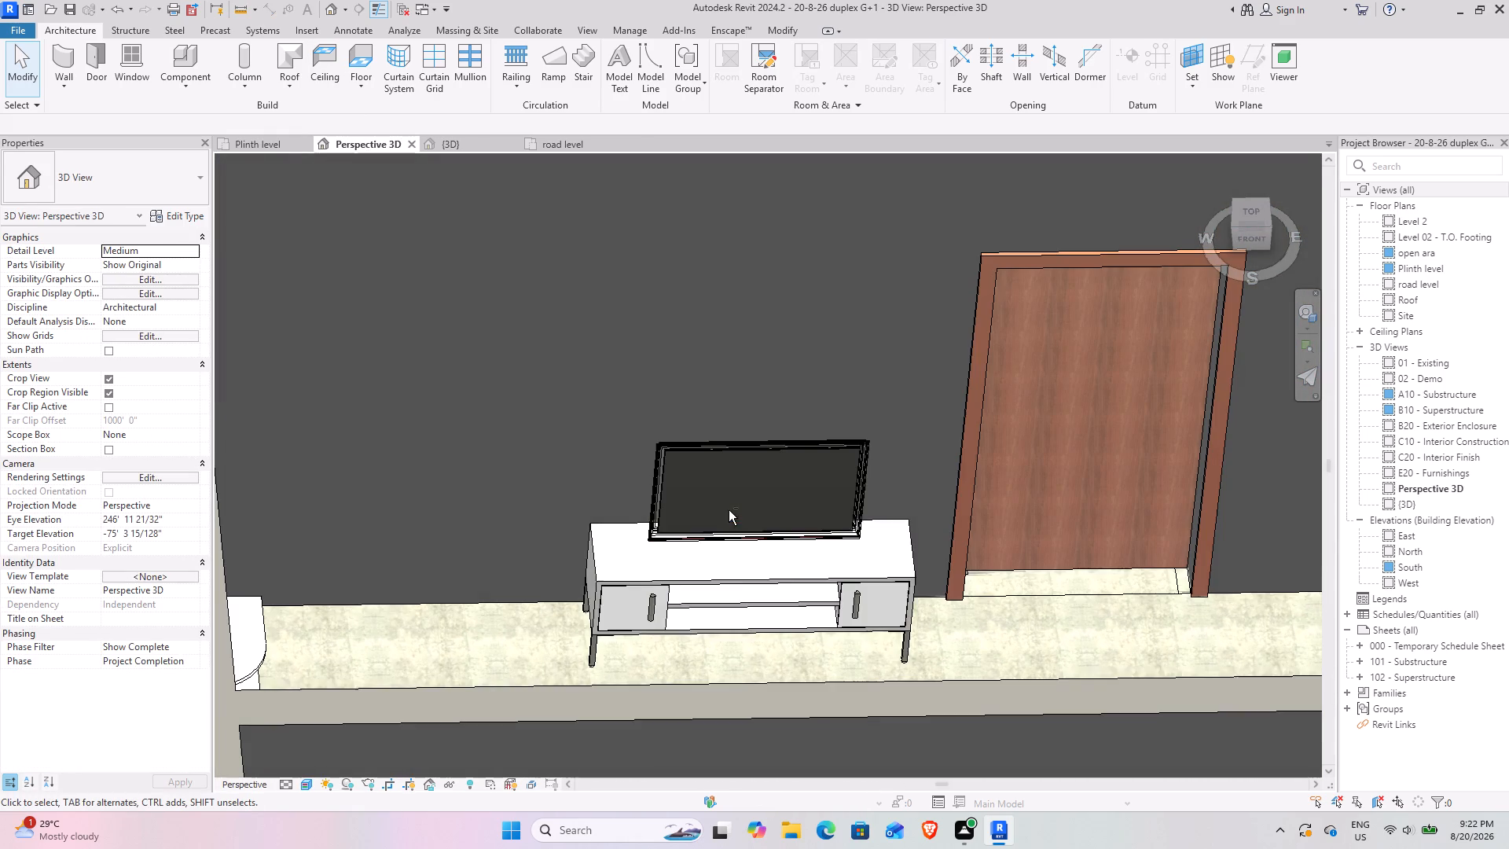
{"action": "middle_click_drag", "start_coordinate": [821, 538], "coordinate": [578, 527], "text": "shift"}
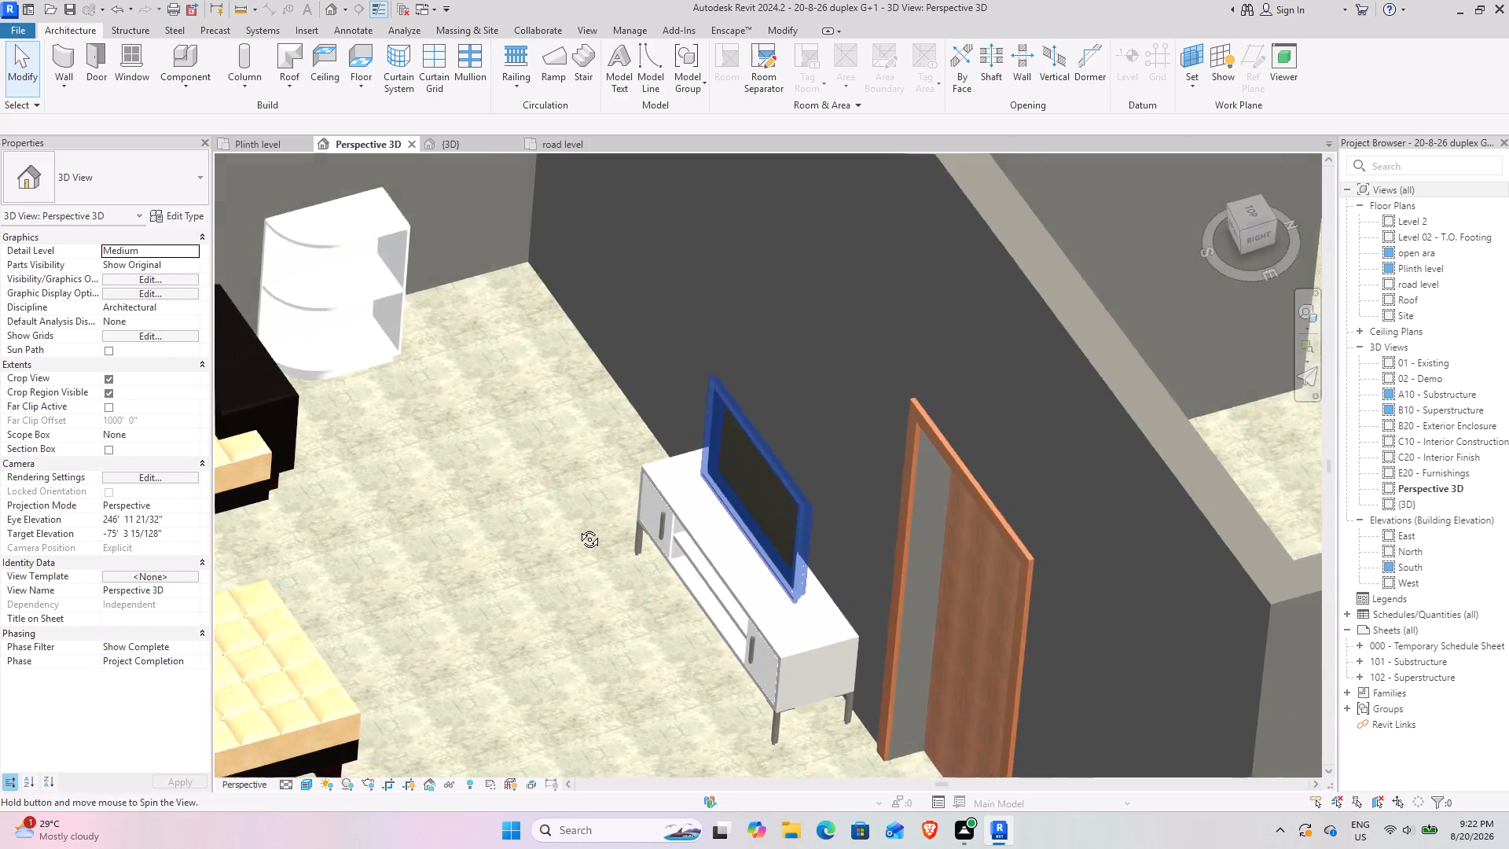
{"action": "middle_click_drag", "start_coordinate": [578, 527], "coordinate": [571, 523], "text": "shift"}
{"action": "scroll", "coordinate": [992, 476], "scroll_direction": "down", "scroll_amount": 5}
{"action": "scroll", "coordinate": [1202, 433], "scroll_direction": "down", "scroll_amount": 4}
{"action": "middle_click_drag", "start_coordinate": [1202, 433], "coordinate": [118, 727]}
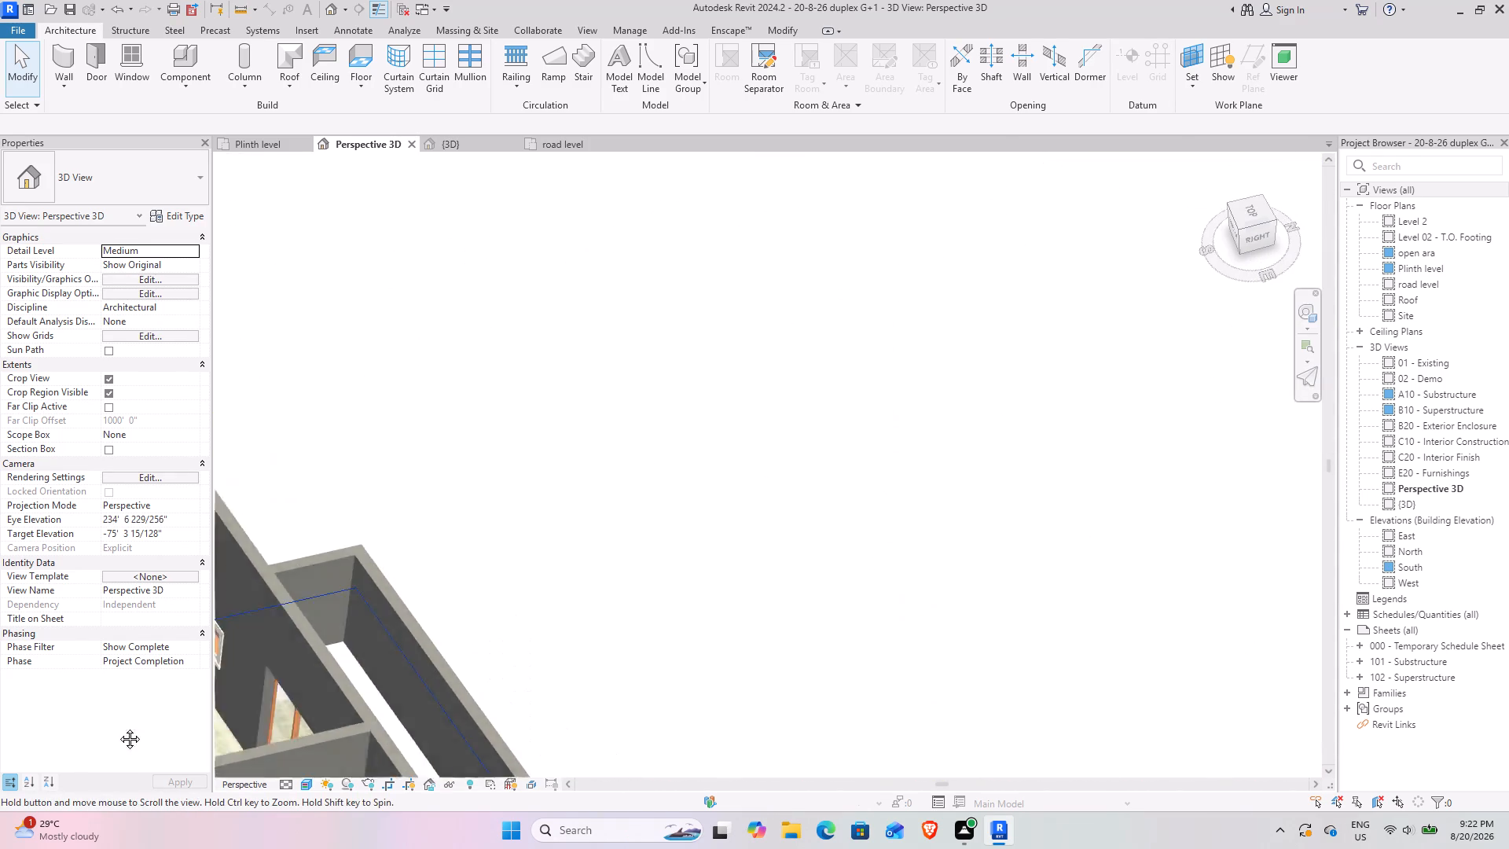
{"action": "middle_click_drag", "start_coordinate": [118, 727], "coordinate": [1379, 673]}
{"action": "left_click_drag", "start_coordinate": [584, 214], "coordinate": [540, 276]}
{"action": "left_click_drag", "start_coordinate": [495, 340], "coordinate": [468, 390]}
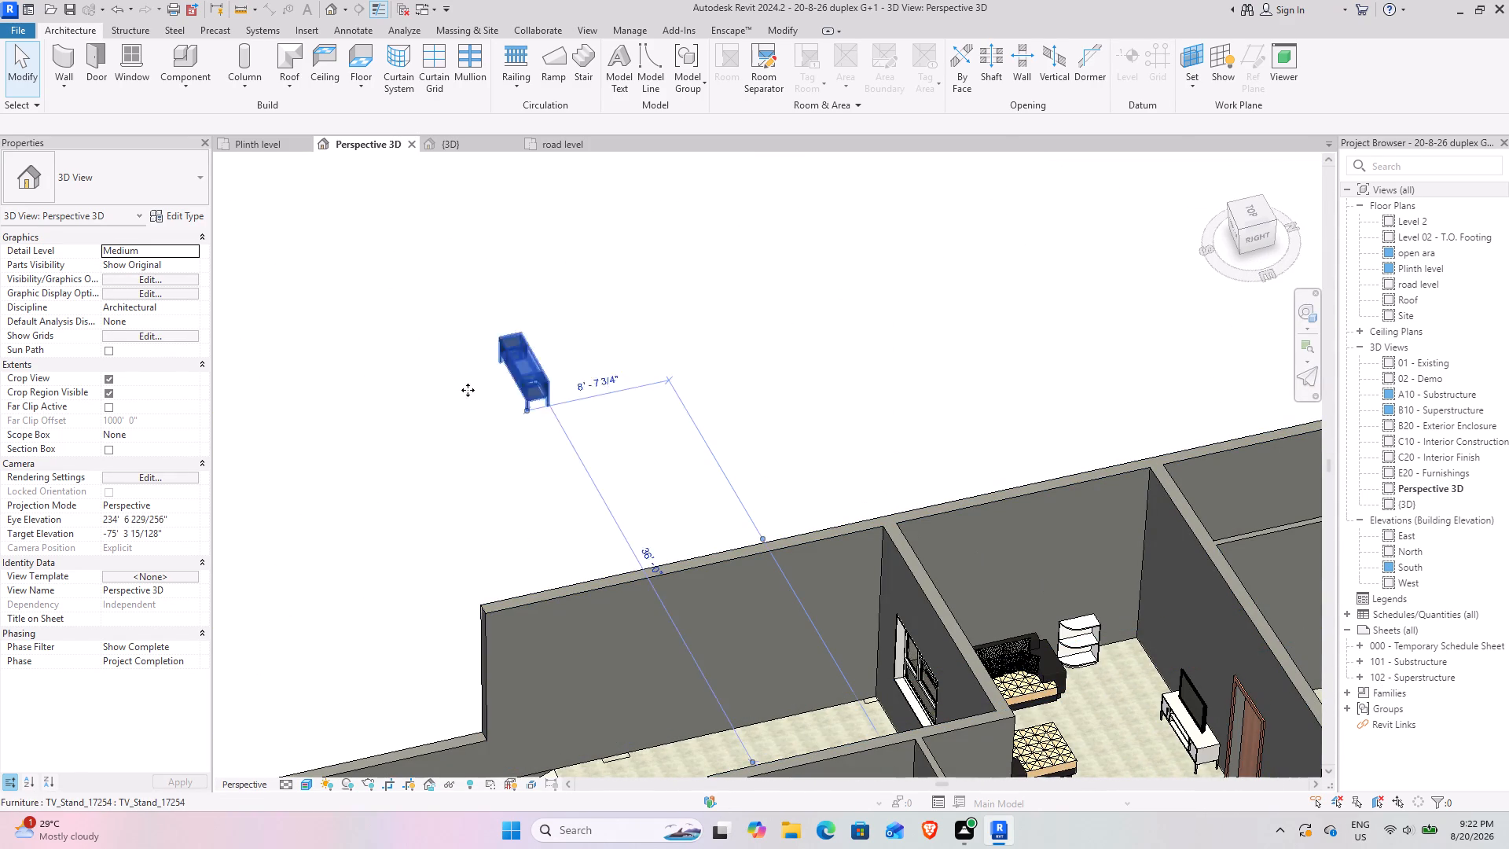
{"action": "left_click_drag", "start_coordinate": [468, 390], "coordinate": [463, 395]}
{"action": "key", "text": "Delete"}
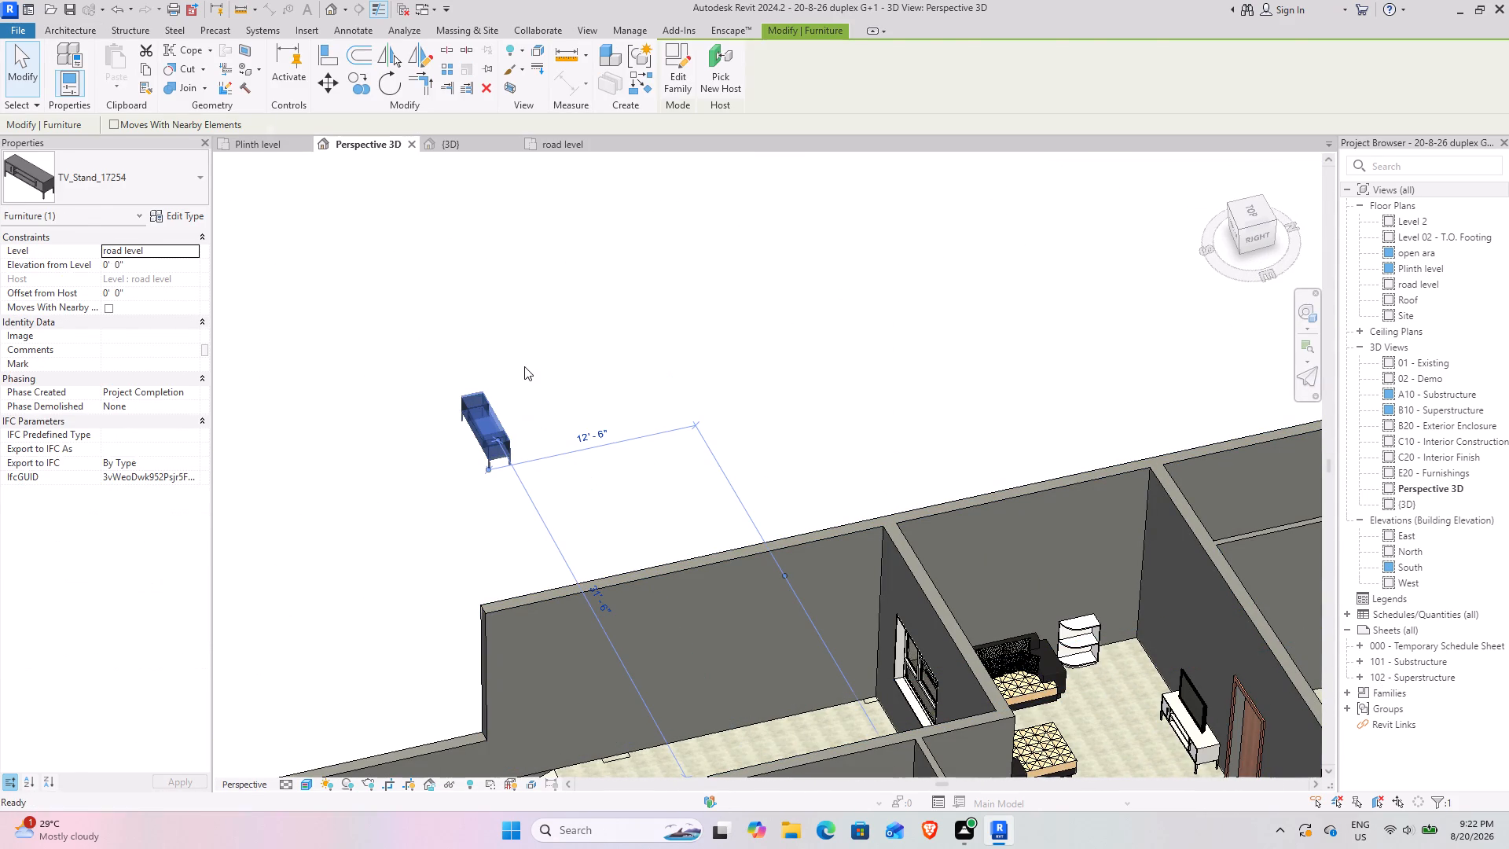
Examine the building in 3D, then inspect from several angles how the TV sits on its stand beside the door.
{"action": "scroll", "coordinate": [582, 333], "scroll_direction": "down", "scroll_amount": 6}
{"action": "middle_click_drag", "start_coordinate": [740, 338], "coordinate": [437, 292]}
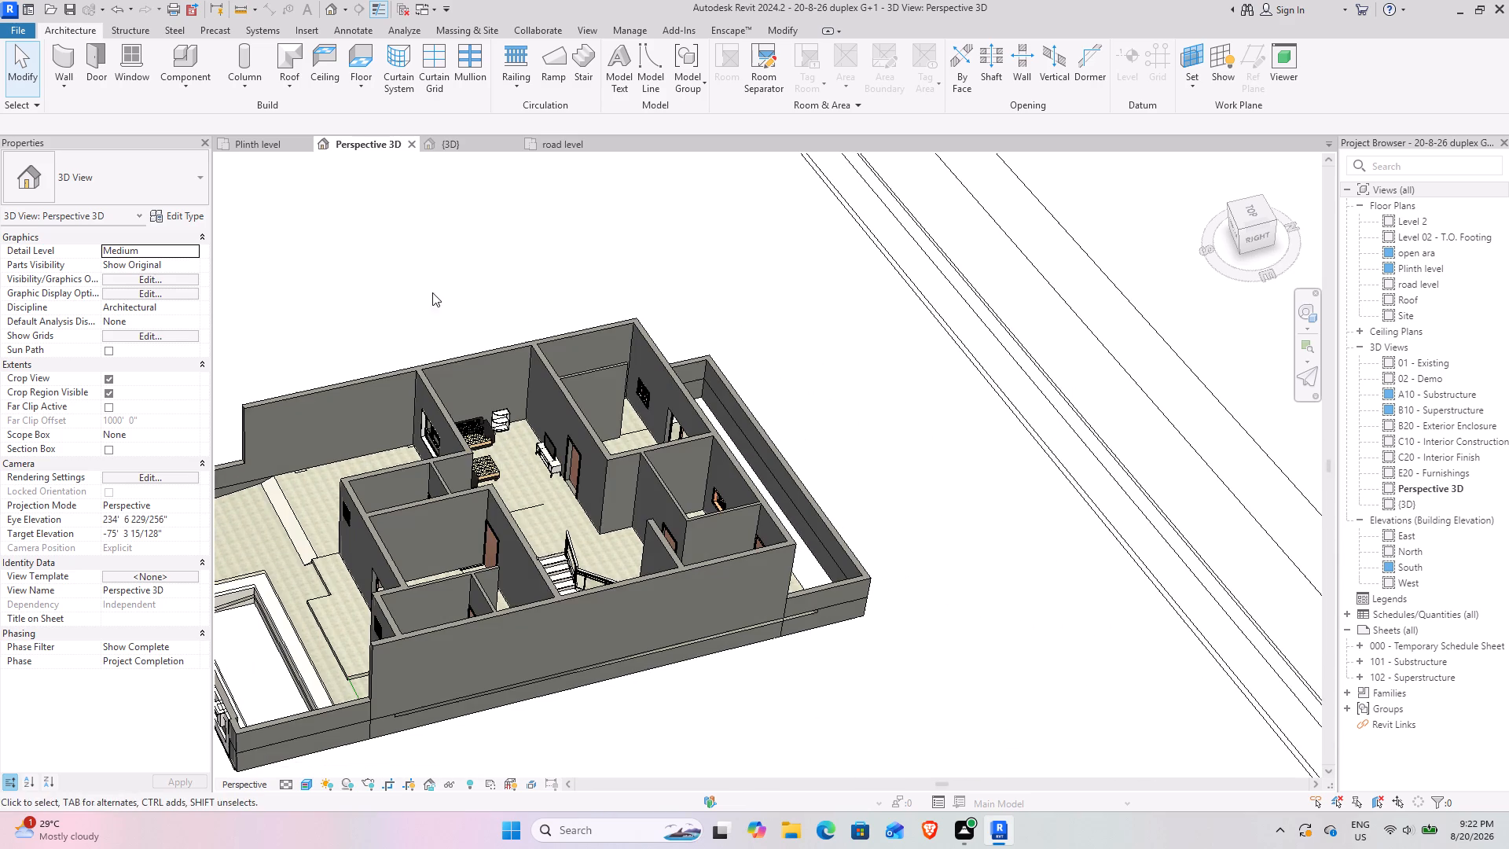
{"action": "middle_click_drag", "start_coordinate": [651, 408], "coordinate": [579, 418], "text": "shift"}
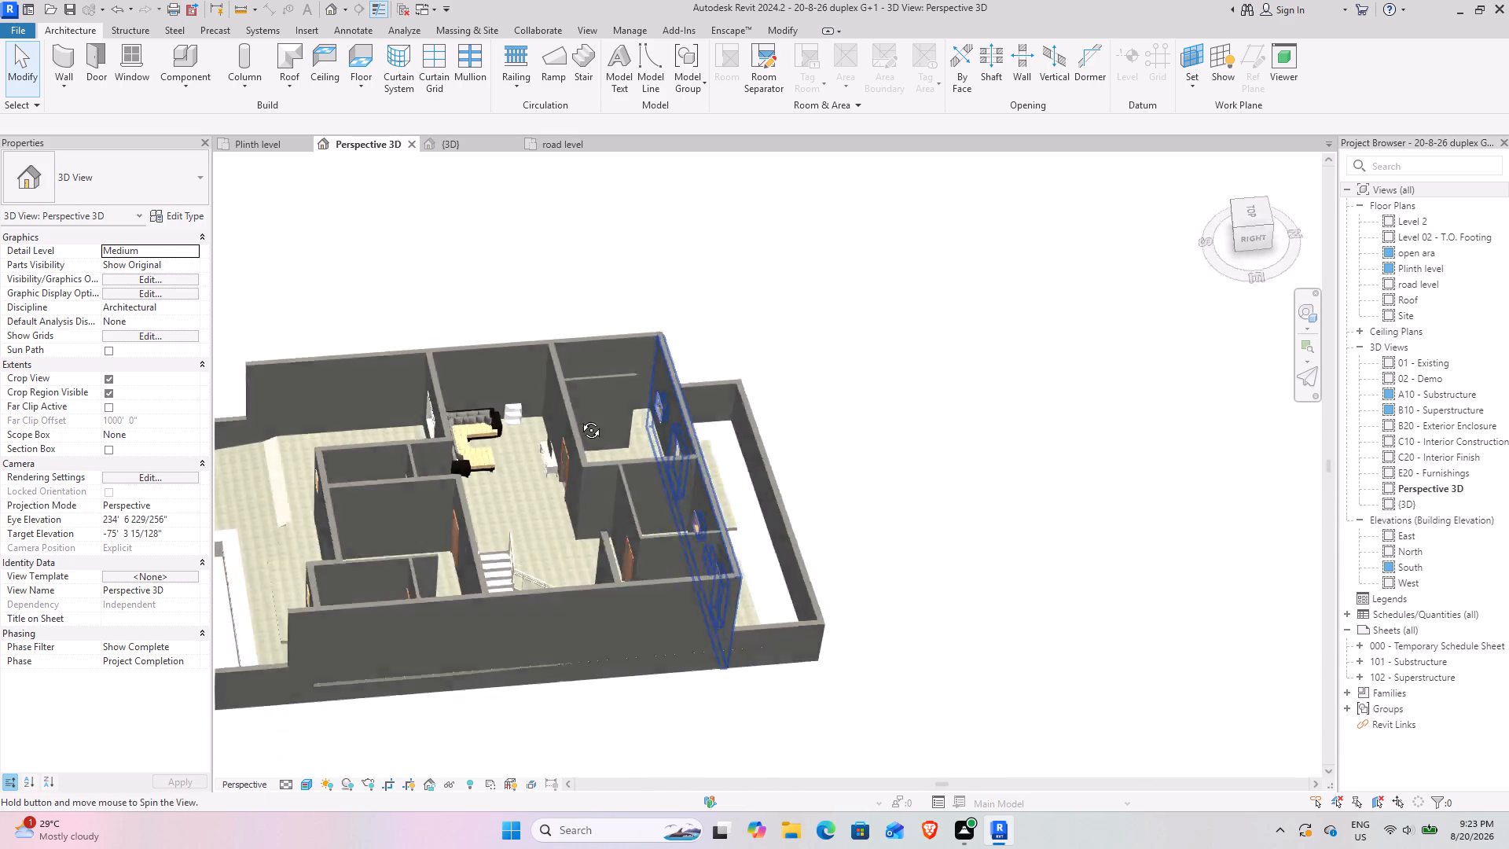
{"action": "middle_click_drag", "start_coordinate": [579, 418], "coordinate": [827, 246], "text": "shift"}
{"action": "scroll", "coordinate": [861, 567], "scroll_direction": "down", "scroll_amount": 5}
{"action": "scroll", "coordinate": [667, 415], "scroll_direction": "up", "scroll_amount": 6}
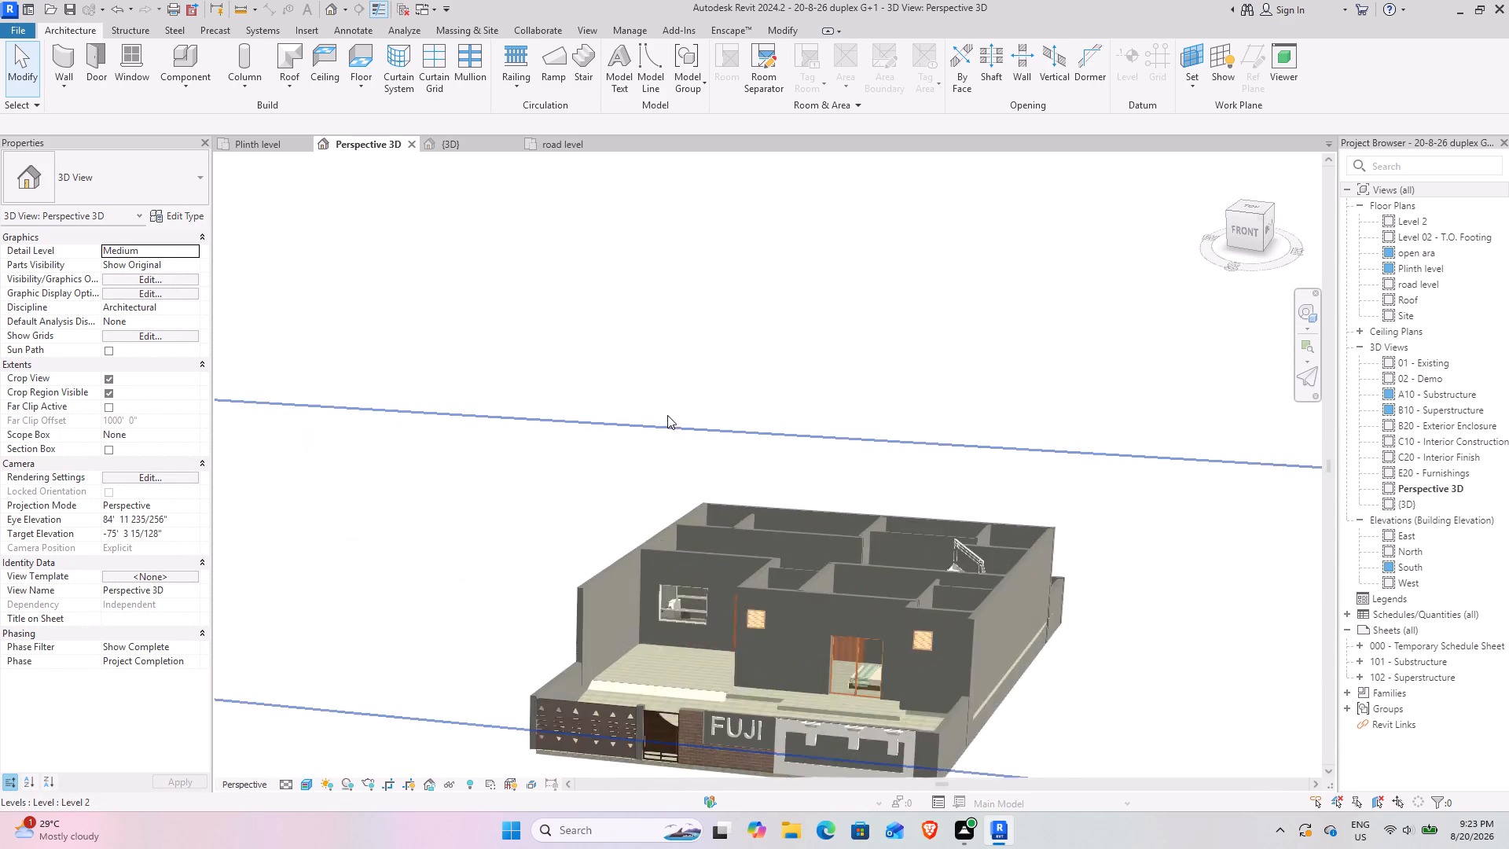
{"action": "middle_click_drag", "start_coordinate": [728, 579], "coordinate": [810, 795], "text": "shift"}
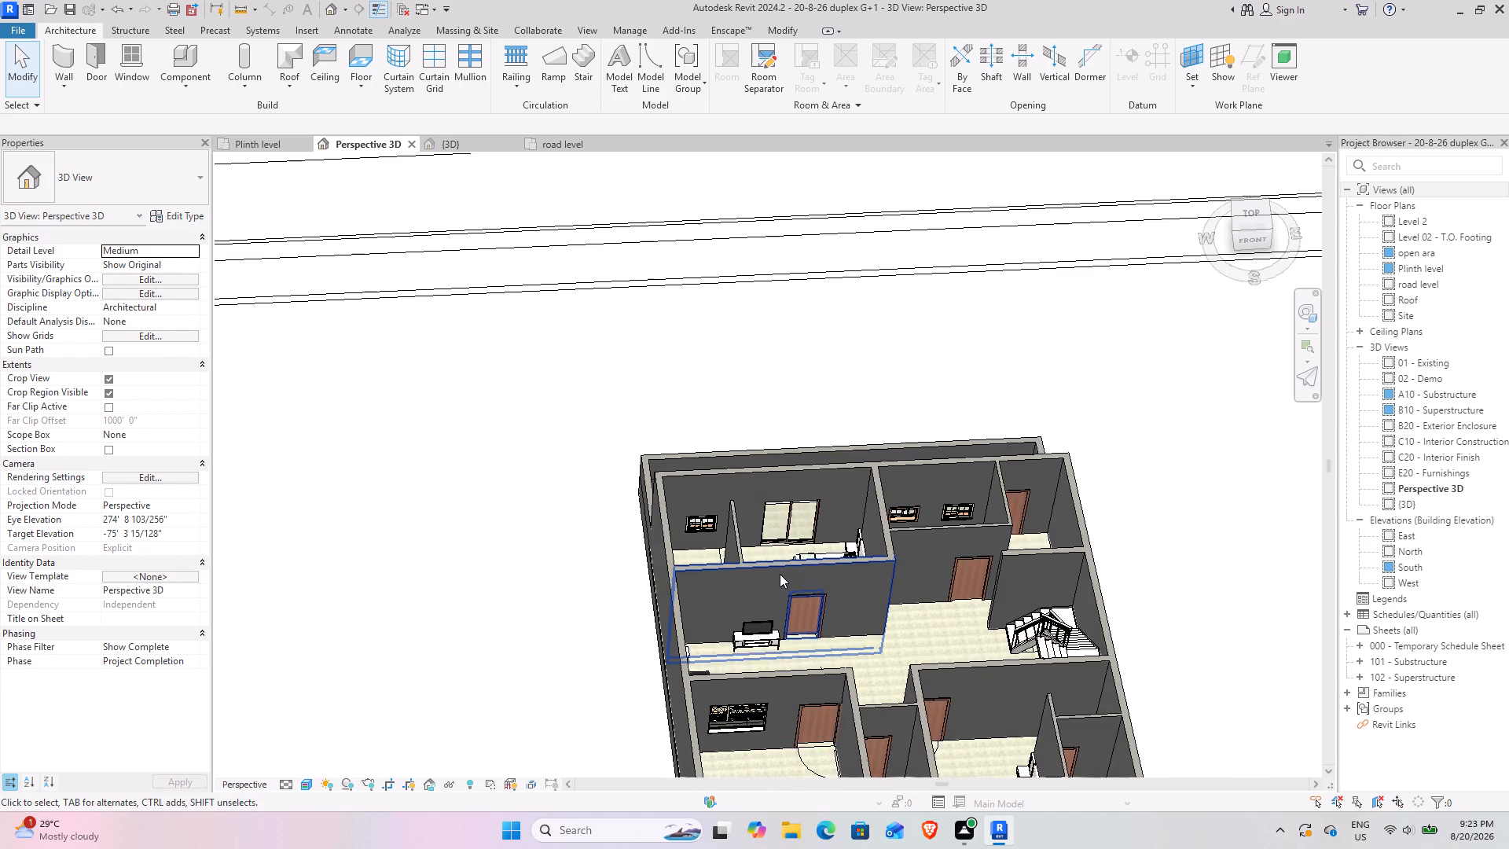
{"action": "scroll", "coordinate": [788, 576], "scroll_direction": "up", "scroll_amount": 5}
{"action": "scroll", "coordinate": [788, 505], "scroll_direction": "up", "scroll_amount": 1, "text": "shift"}
{"action": "middle_click_drag", "start_coordinate": [788, 509], "coordinate": [785, 540], "text": "shift"}
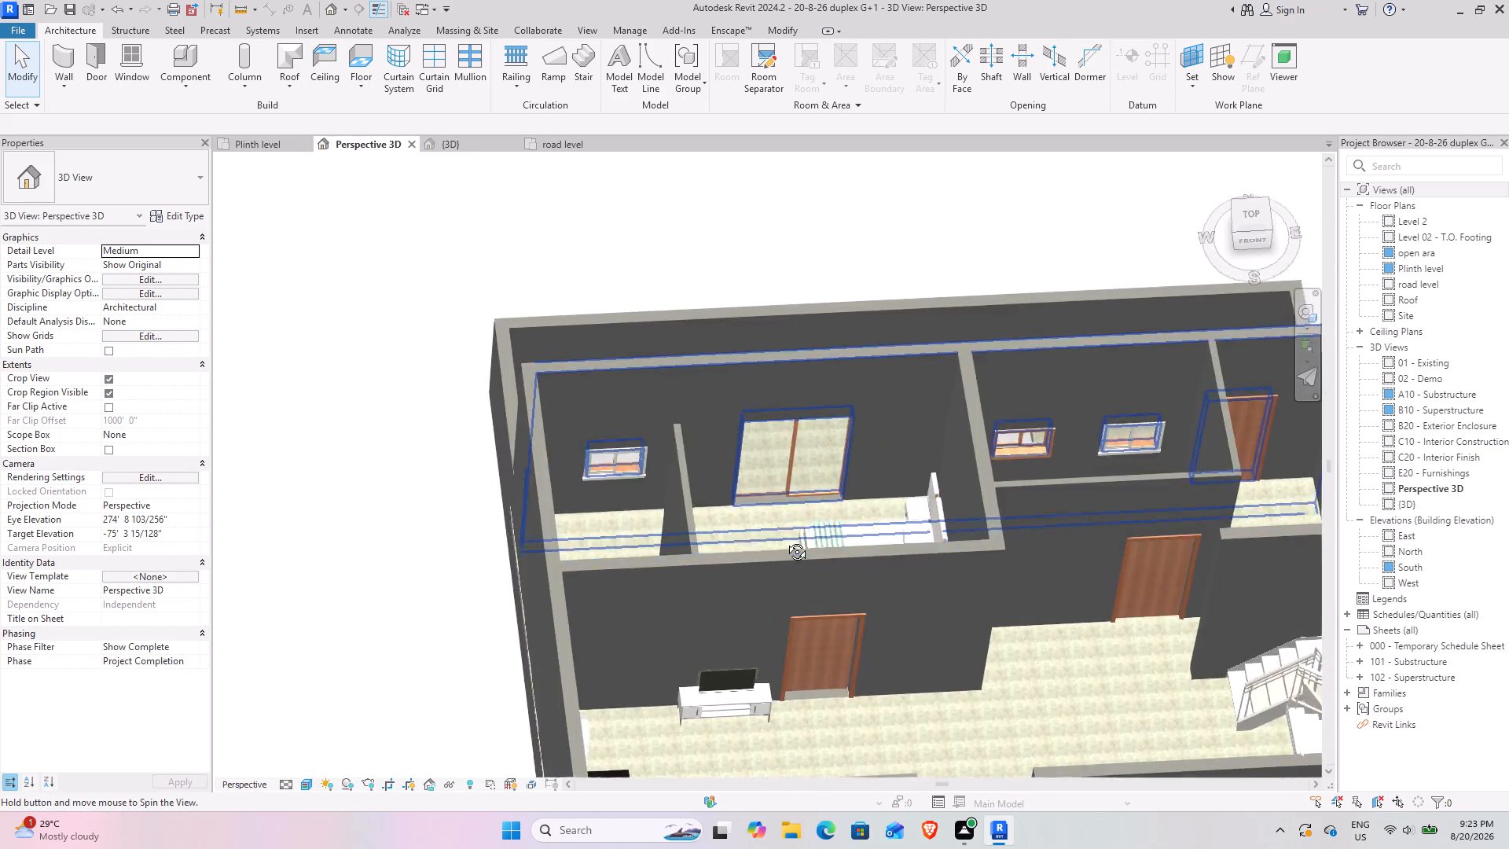
{"action": "middle_click_drag", "start_coordinate": [785, 540], "coordinate": [705, 684], "text": "shift"}
{"action": "scroll", "coordinate": [705, 684], "scroll_direction": "down", "scroll_amount": 1, "text": "shift"}
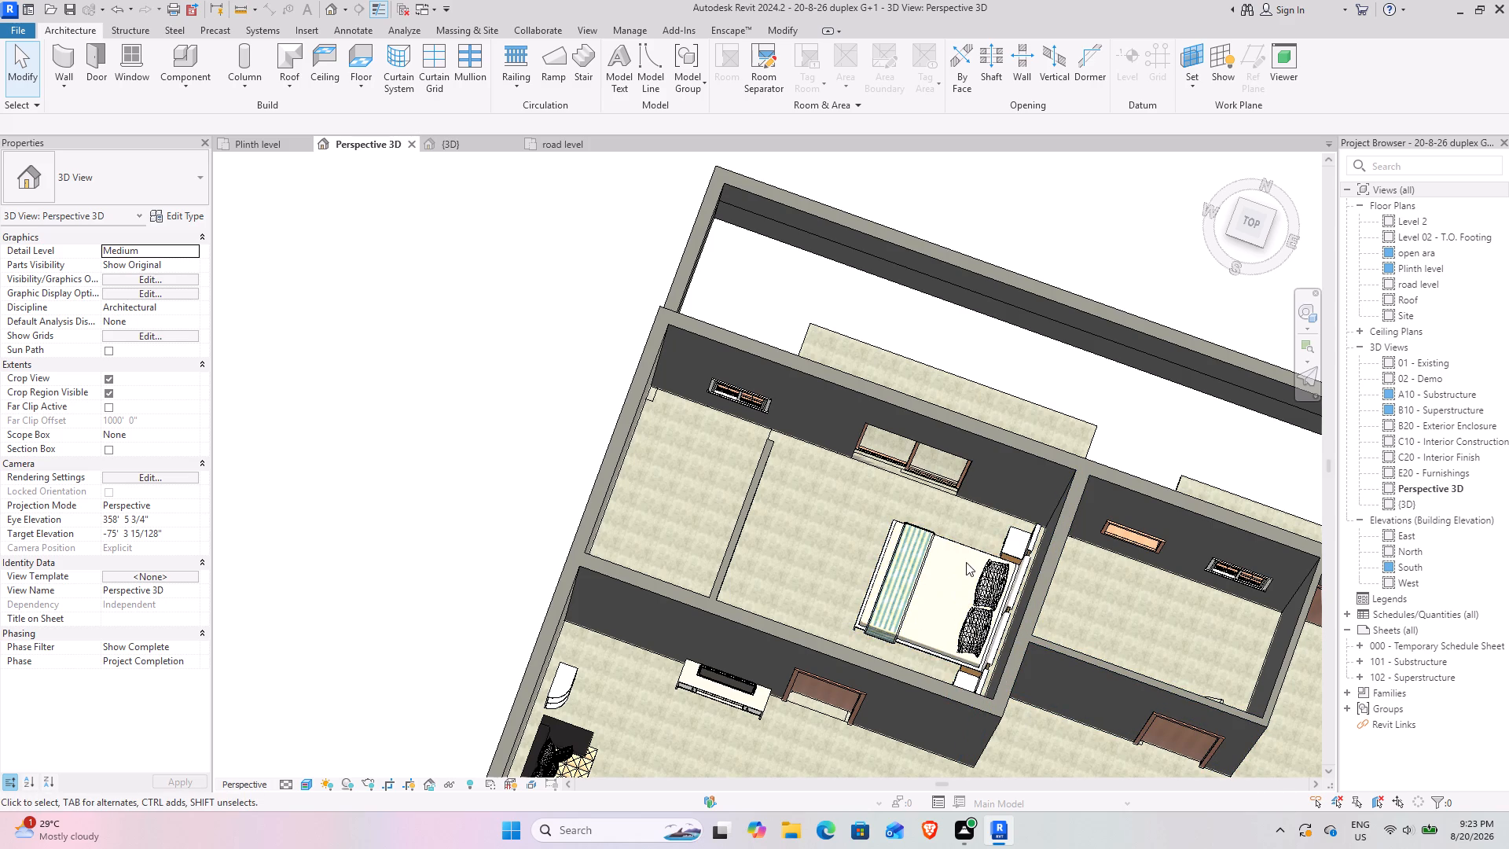
{"action": "middle_click_drag", "start_coordinate": [729, 751], "coordinate": [780, 568], "text": "shift"}
{"action": "scroll", "coordinate": [729, 751], "scroll_direction": "down", "scroll_amount": 1, "text": "shift"}
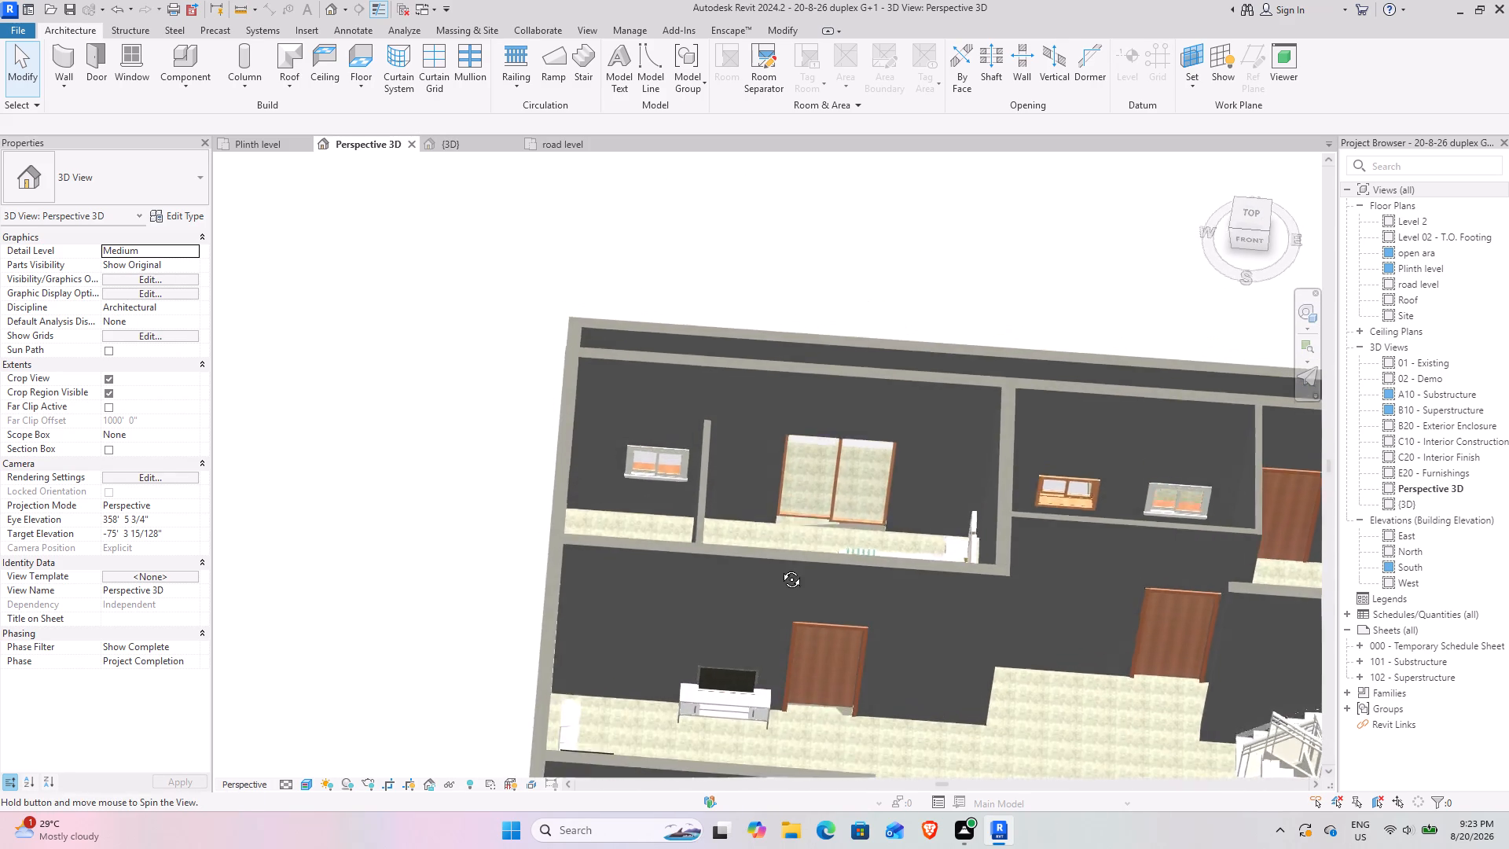
{"action": "middle_click_drag", "start_coordinate": [780, 568], "coordinate": [776, 538], "text": "shift"}
{"action": "scroll", "coordinate": [733, 683], "scroll_direction": "up", "scroll_amount": 12}
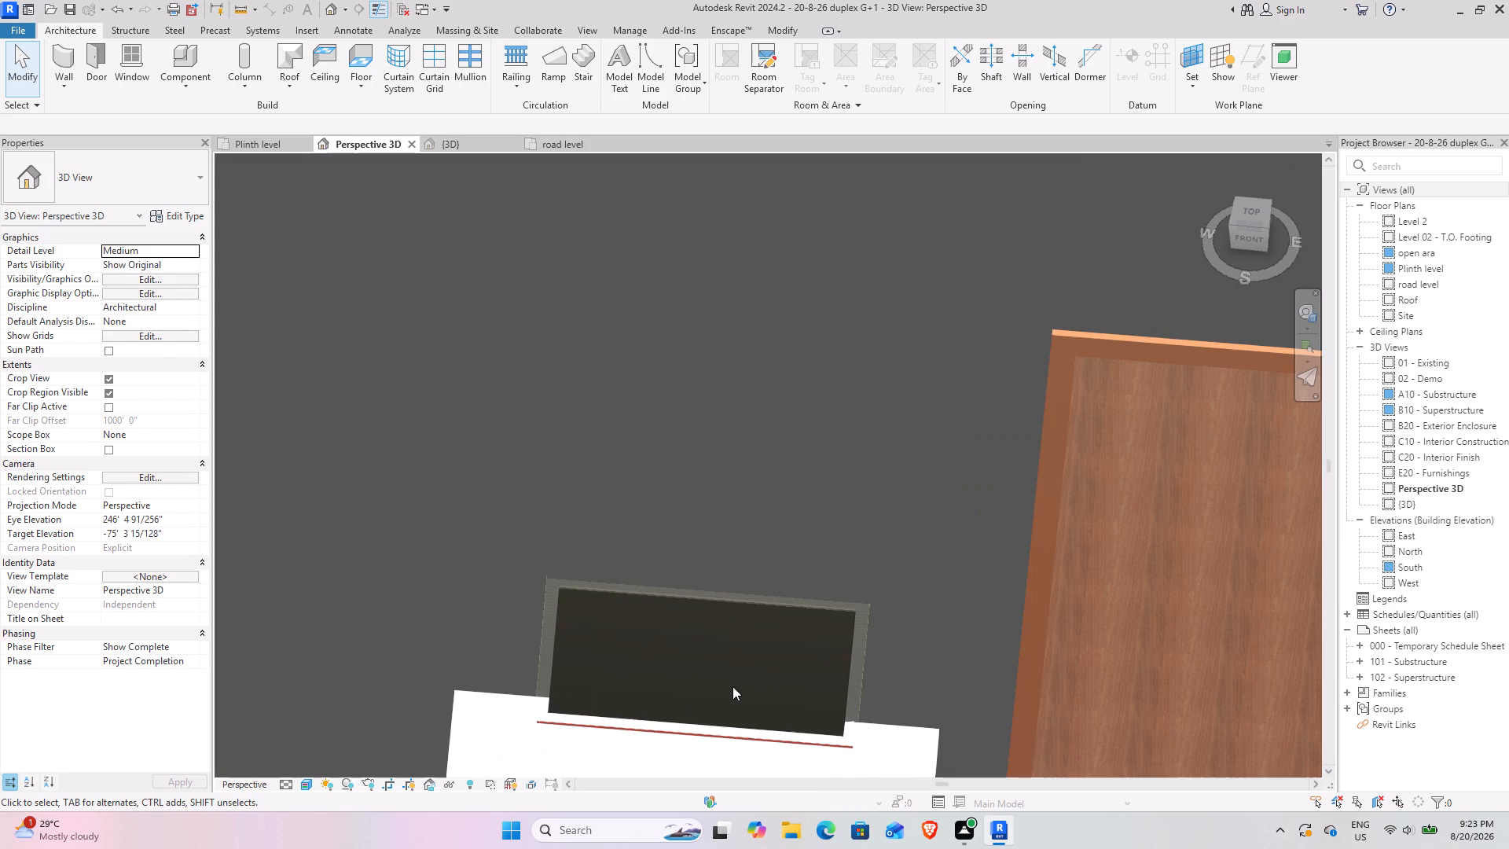
{"action": "middle_click_drag", "start_coordinate": [817, 777], "coordinate": [813, 506]}
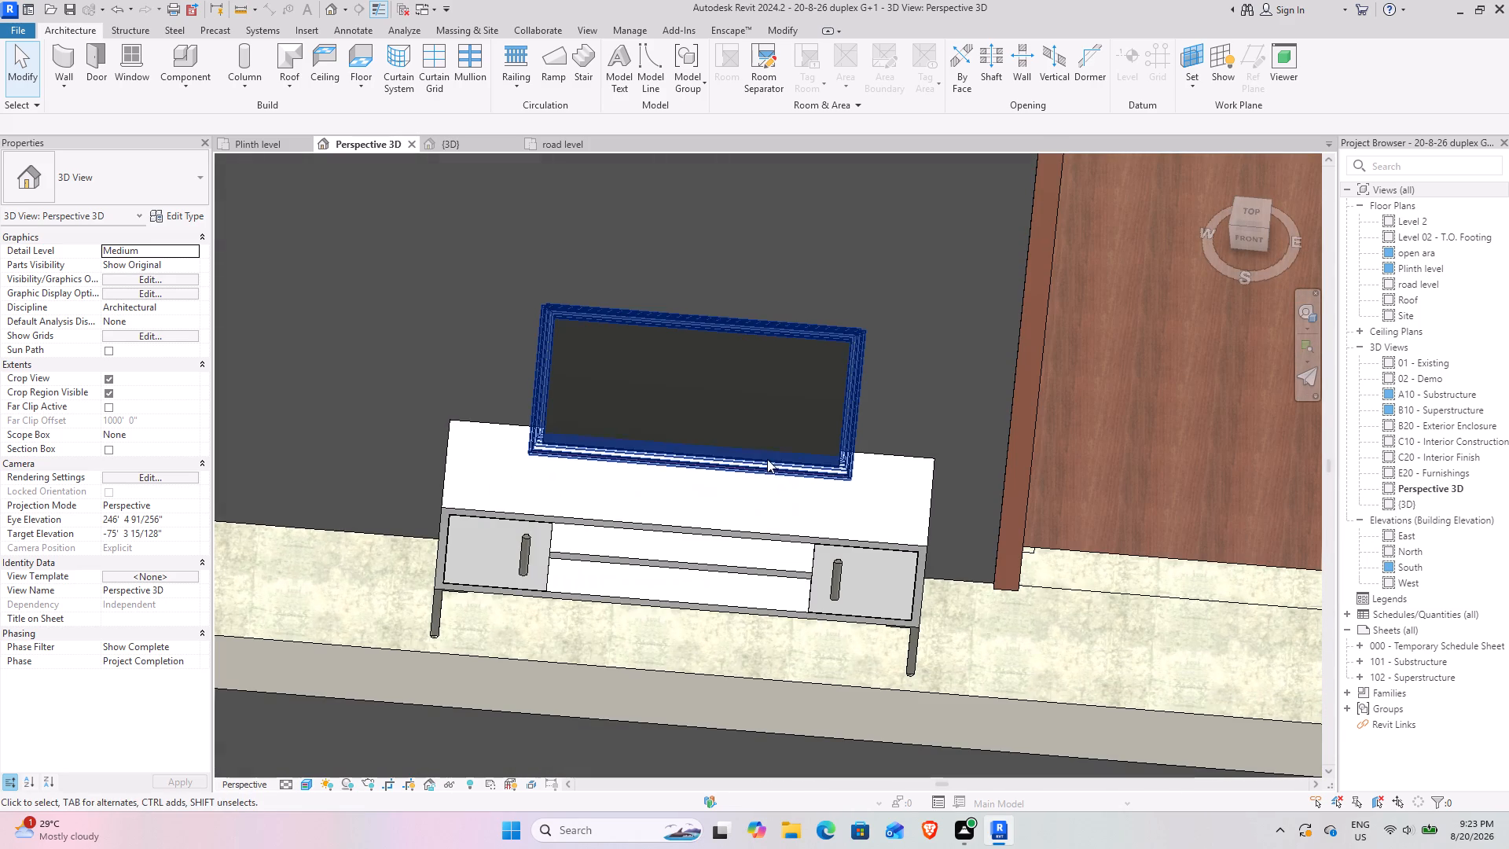
{"action": "middle_click_drag", "start_coordinate": [828, 451], "coordinate": [949, 413], "text": "shift"}
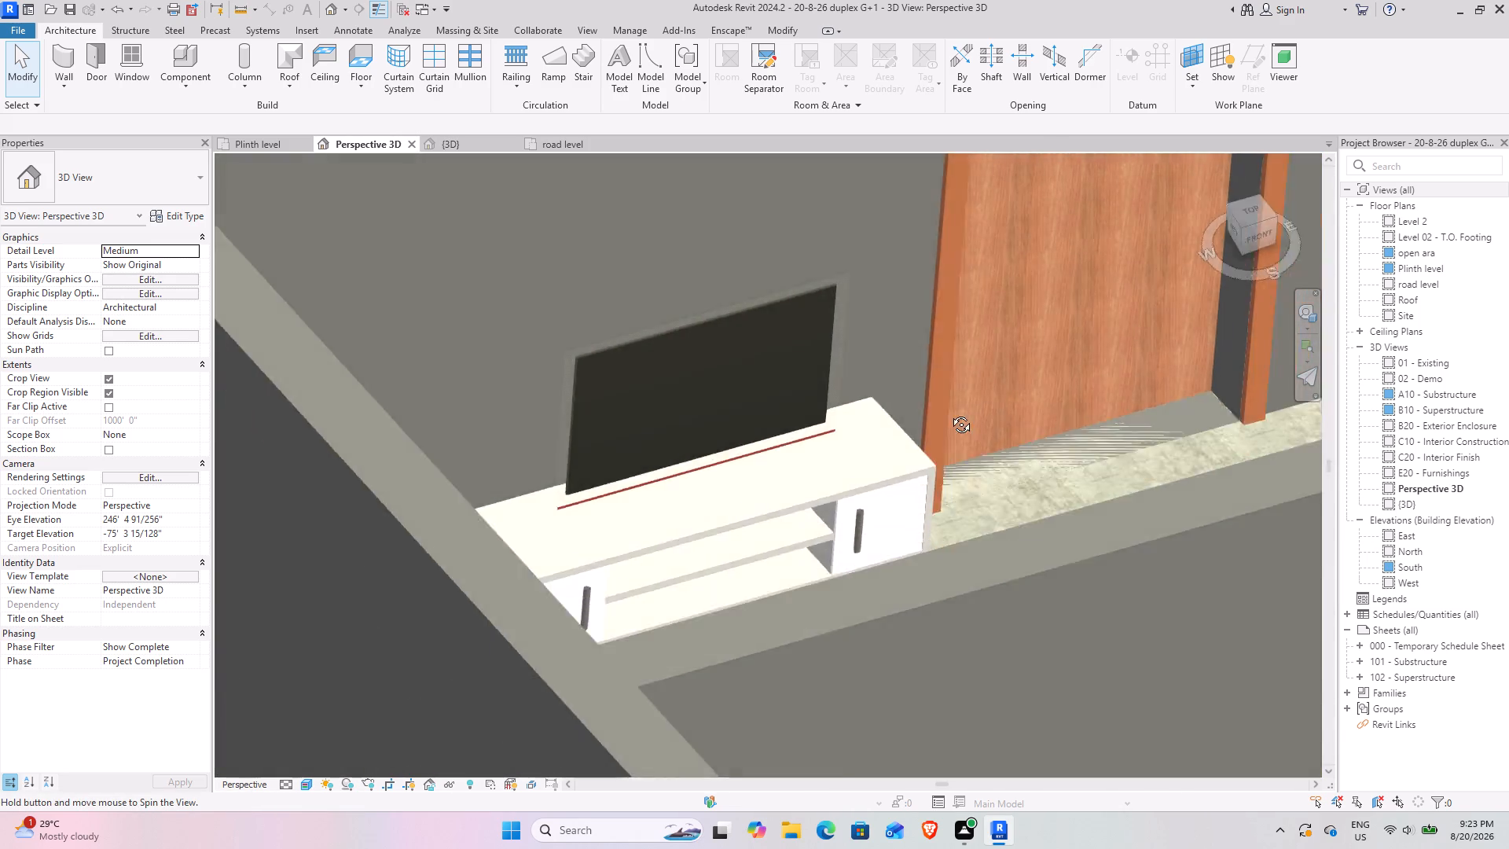
{"action": "middle_click_drag", "start_coordinate": [949, 413], "coordinate": [588, 288], "text": "shift"}
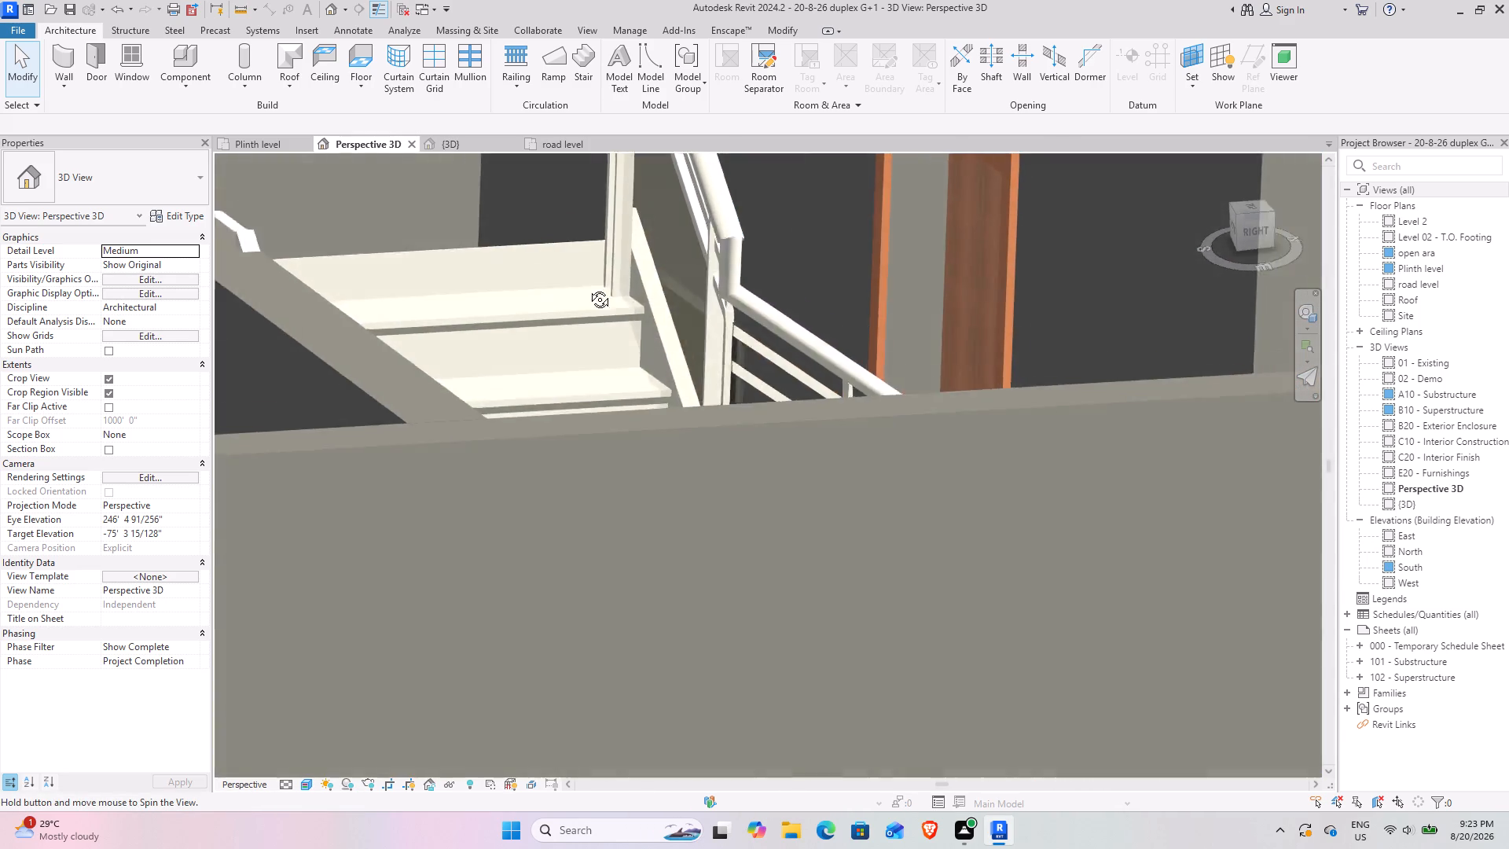
{"action": "middle_click_drag", "start_coordinate": [588, 288], "coordinate": [549, 314], "text": "shift"}
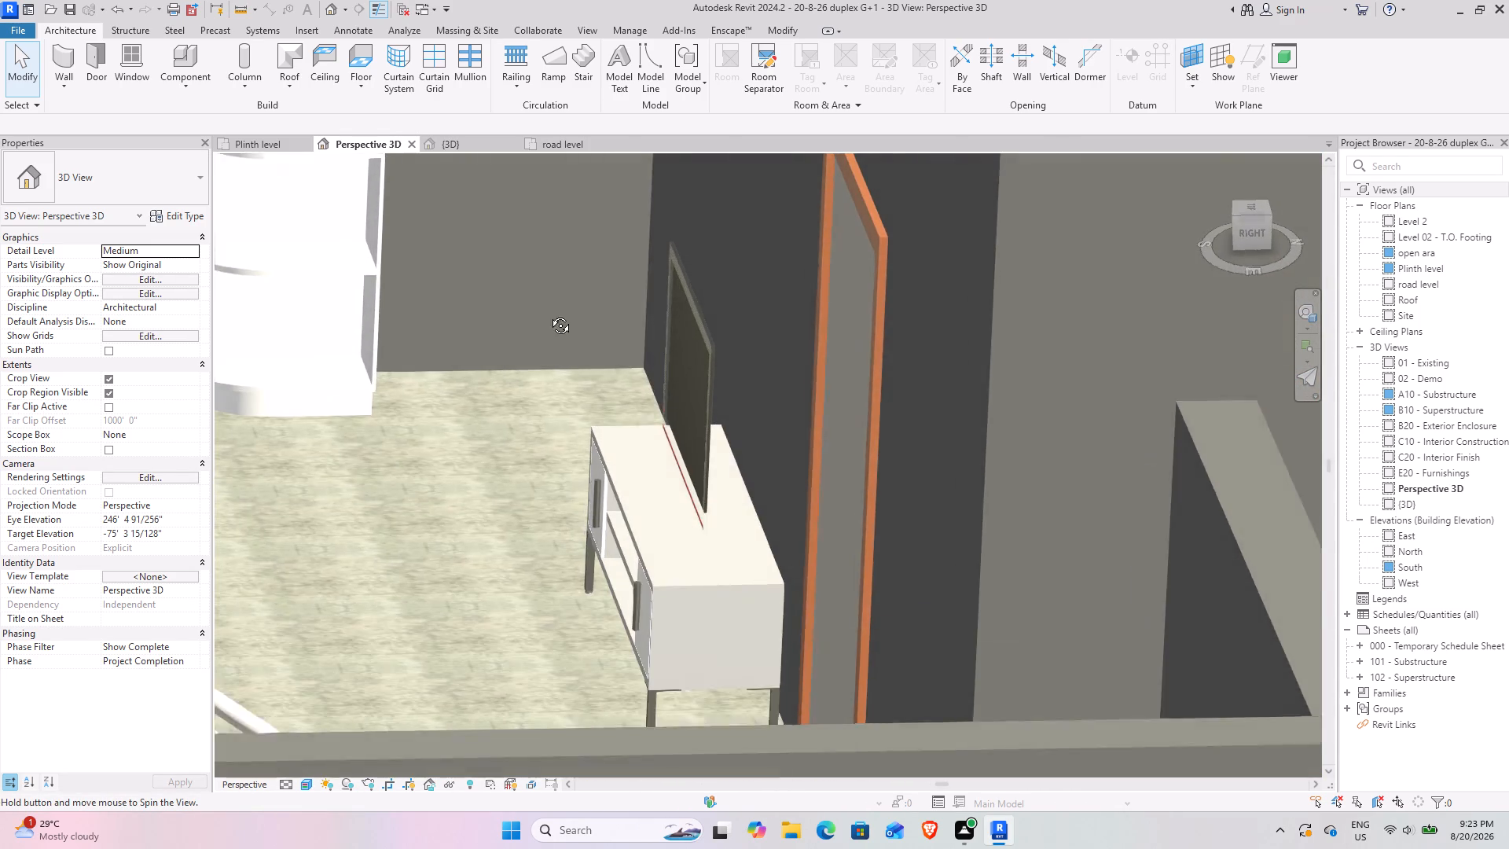
{"action": "middle_click_drag", "start_coordinate": [549, 314], "coordinate": [549, 322], "text": "shift"}
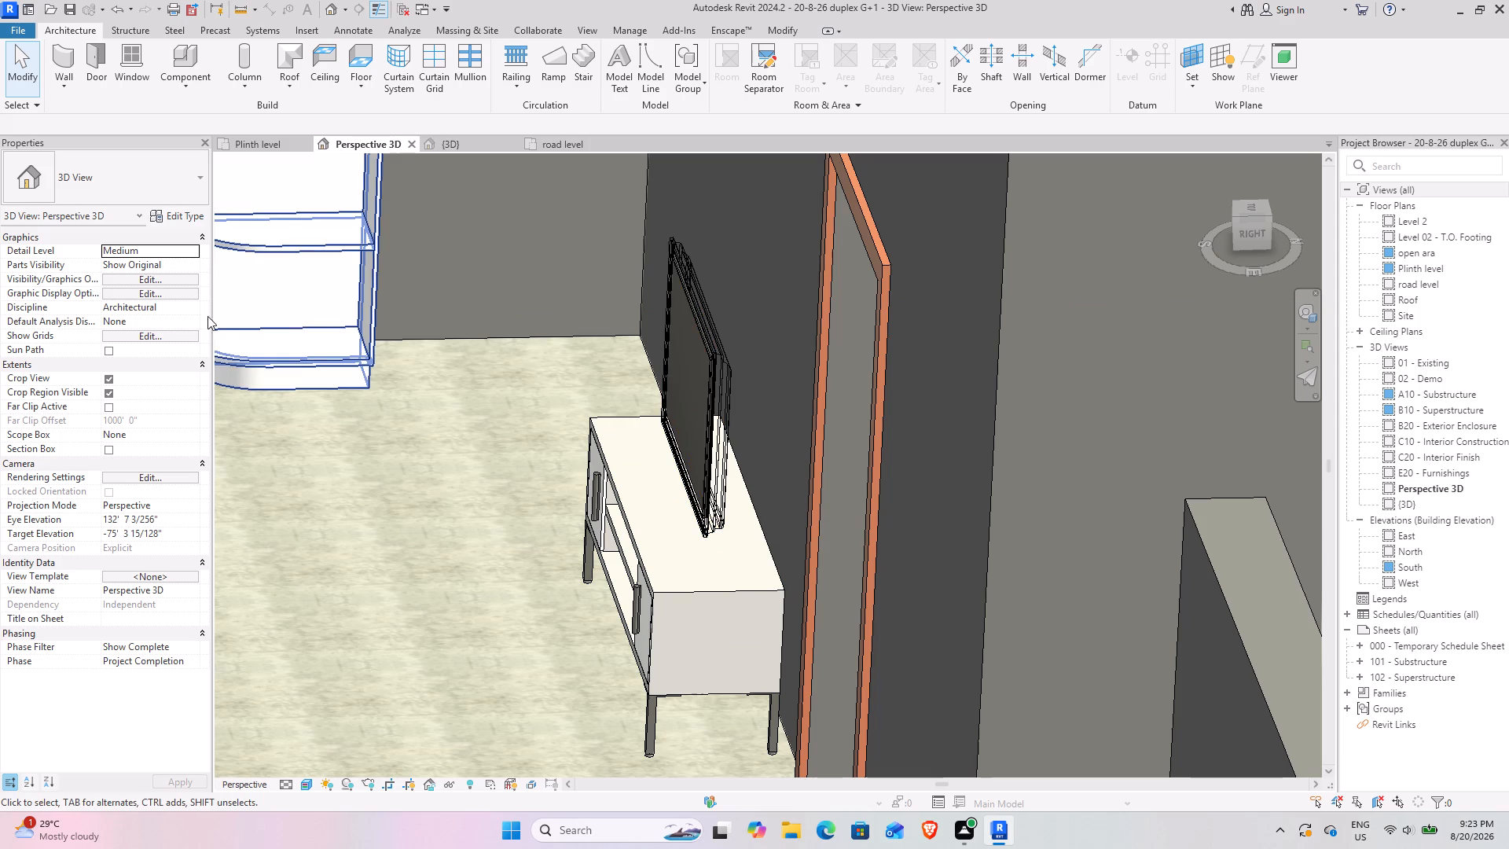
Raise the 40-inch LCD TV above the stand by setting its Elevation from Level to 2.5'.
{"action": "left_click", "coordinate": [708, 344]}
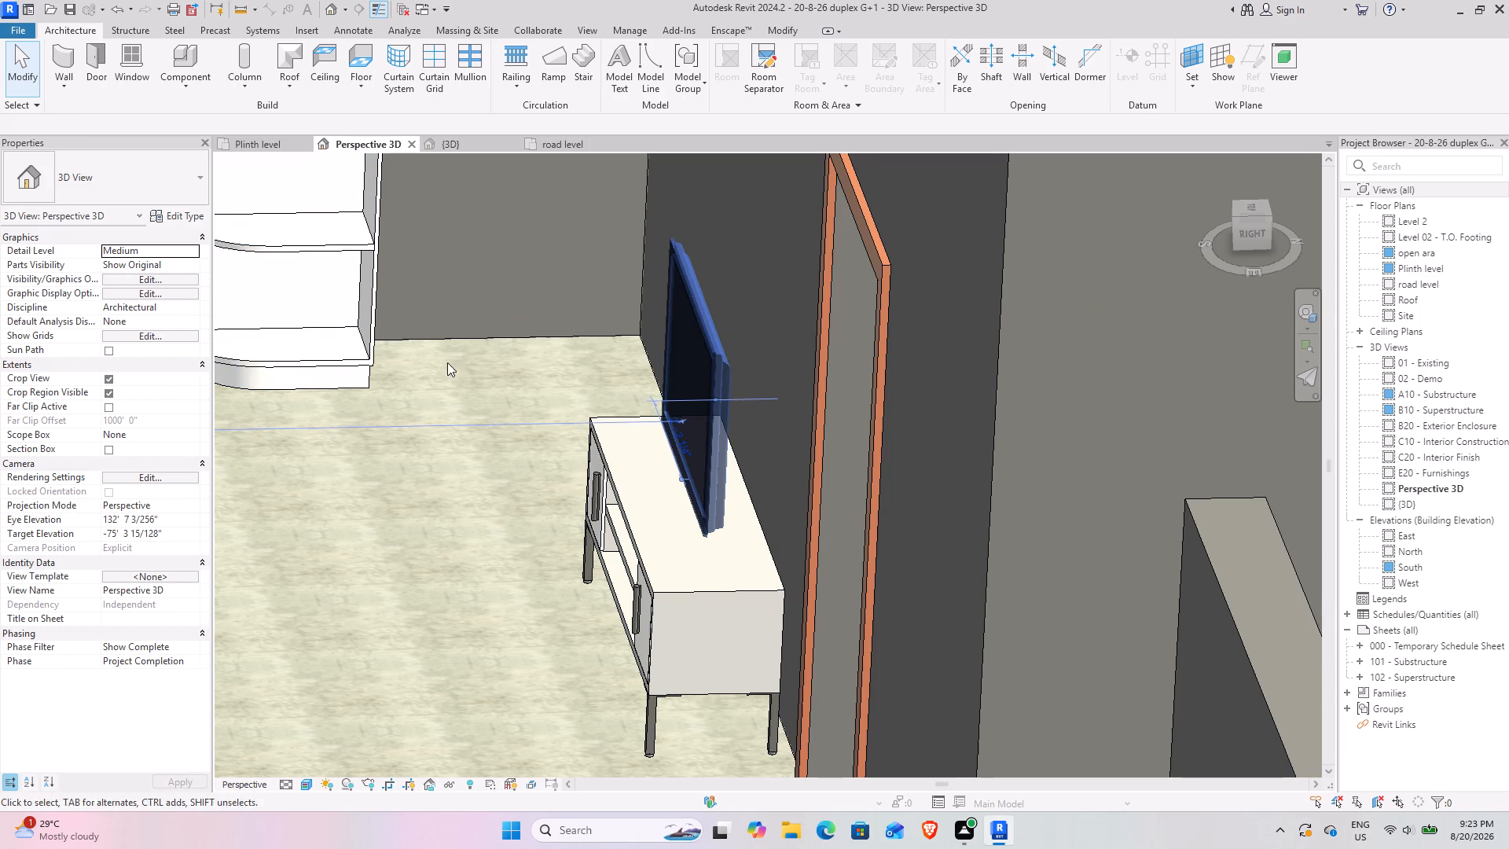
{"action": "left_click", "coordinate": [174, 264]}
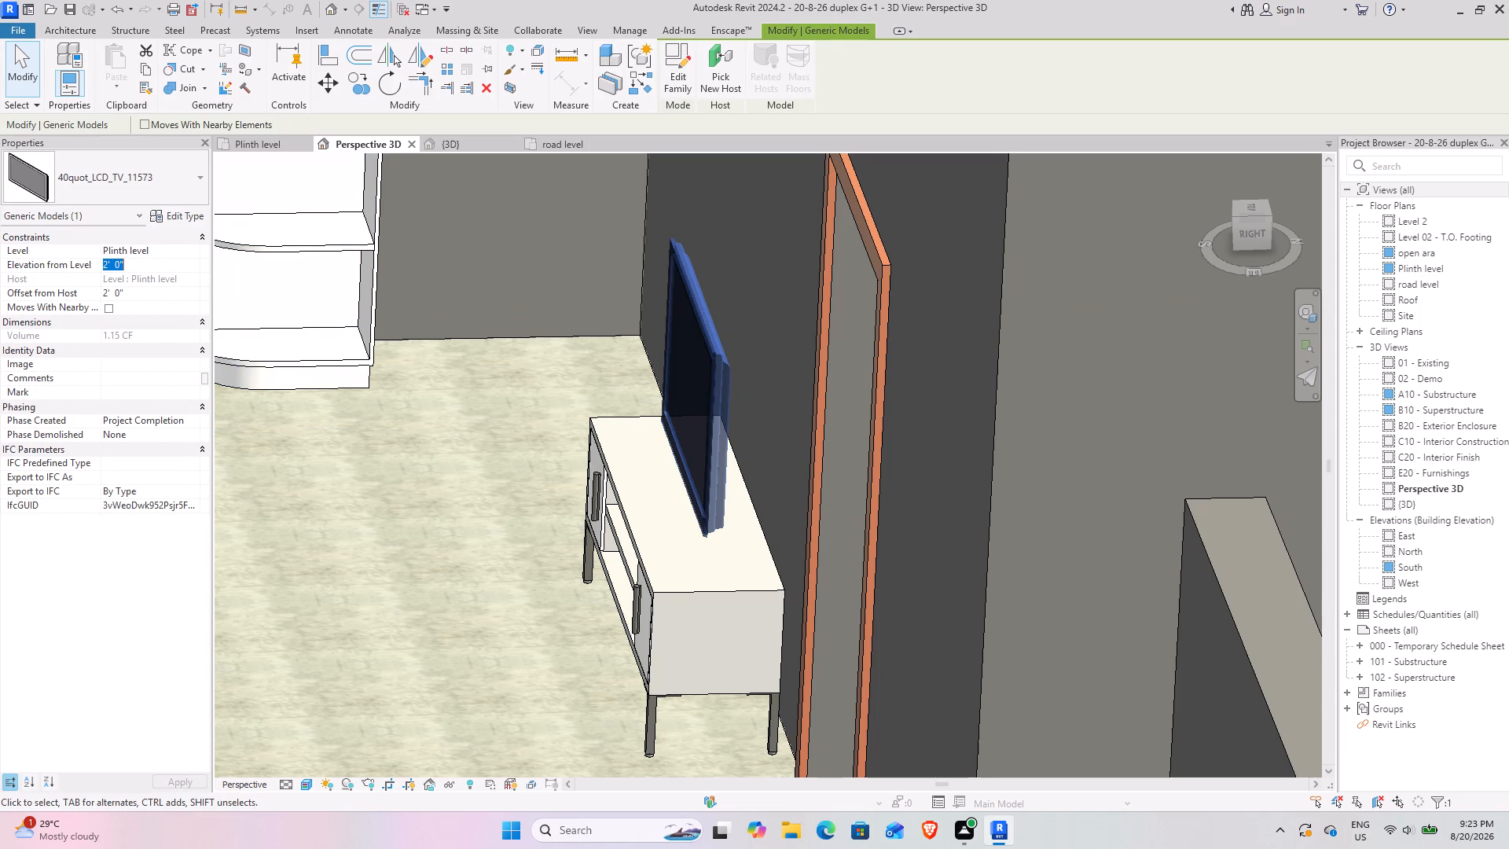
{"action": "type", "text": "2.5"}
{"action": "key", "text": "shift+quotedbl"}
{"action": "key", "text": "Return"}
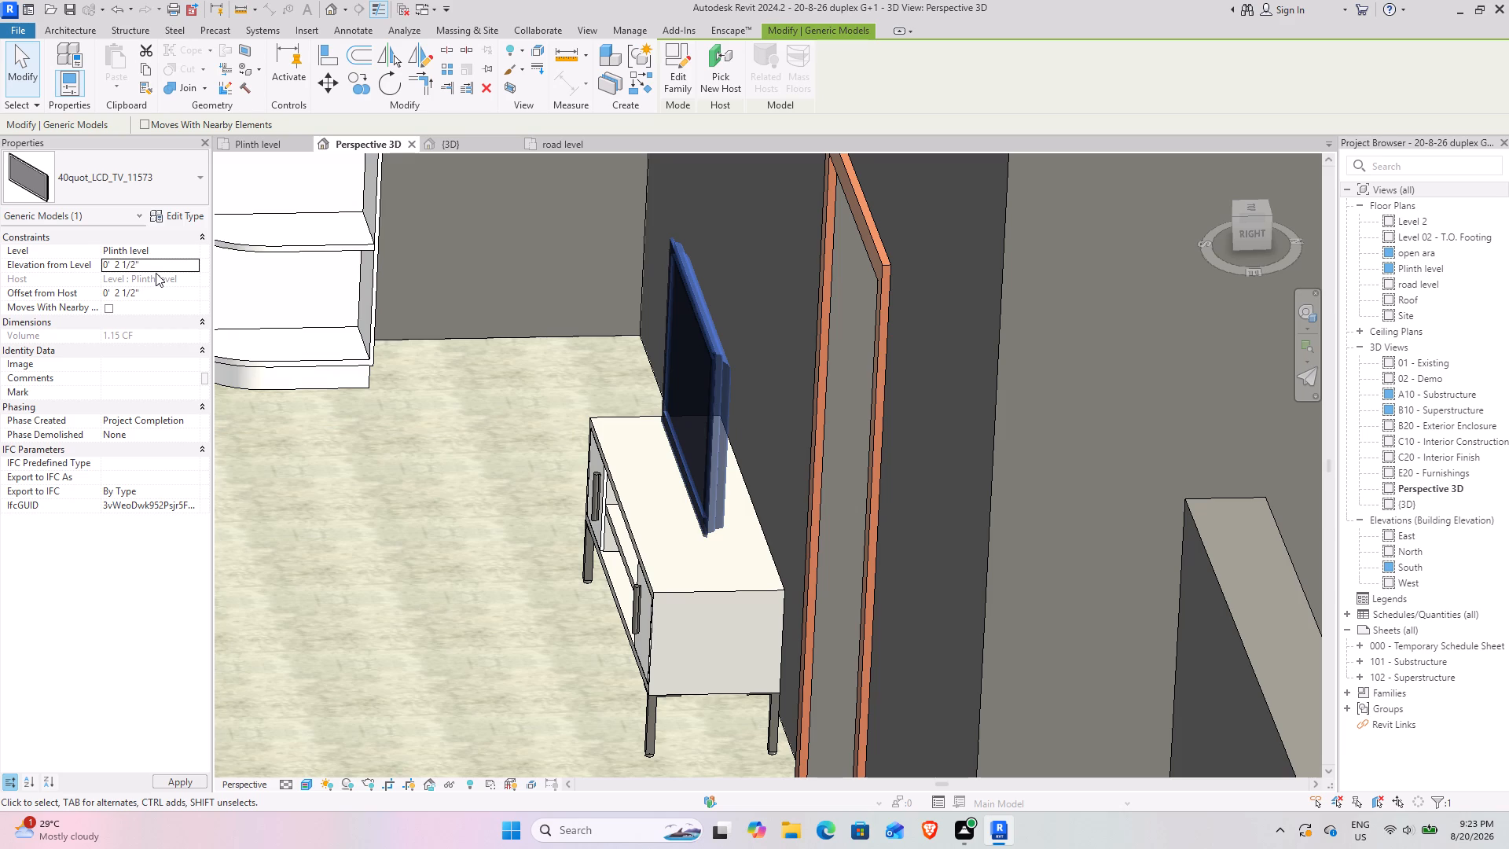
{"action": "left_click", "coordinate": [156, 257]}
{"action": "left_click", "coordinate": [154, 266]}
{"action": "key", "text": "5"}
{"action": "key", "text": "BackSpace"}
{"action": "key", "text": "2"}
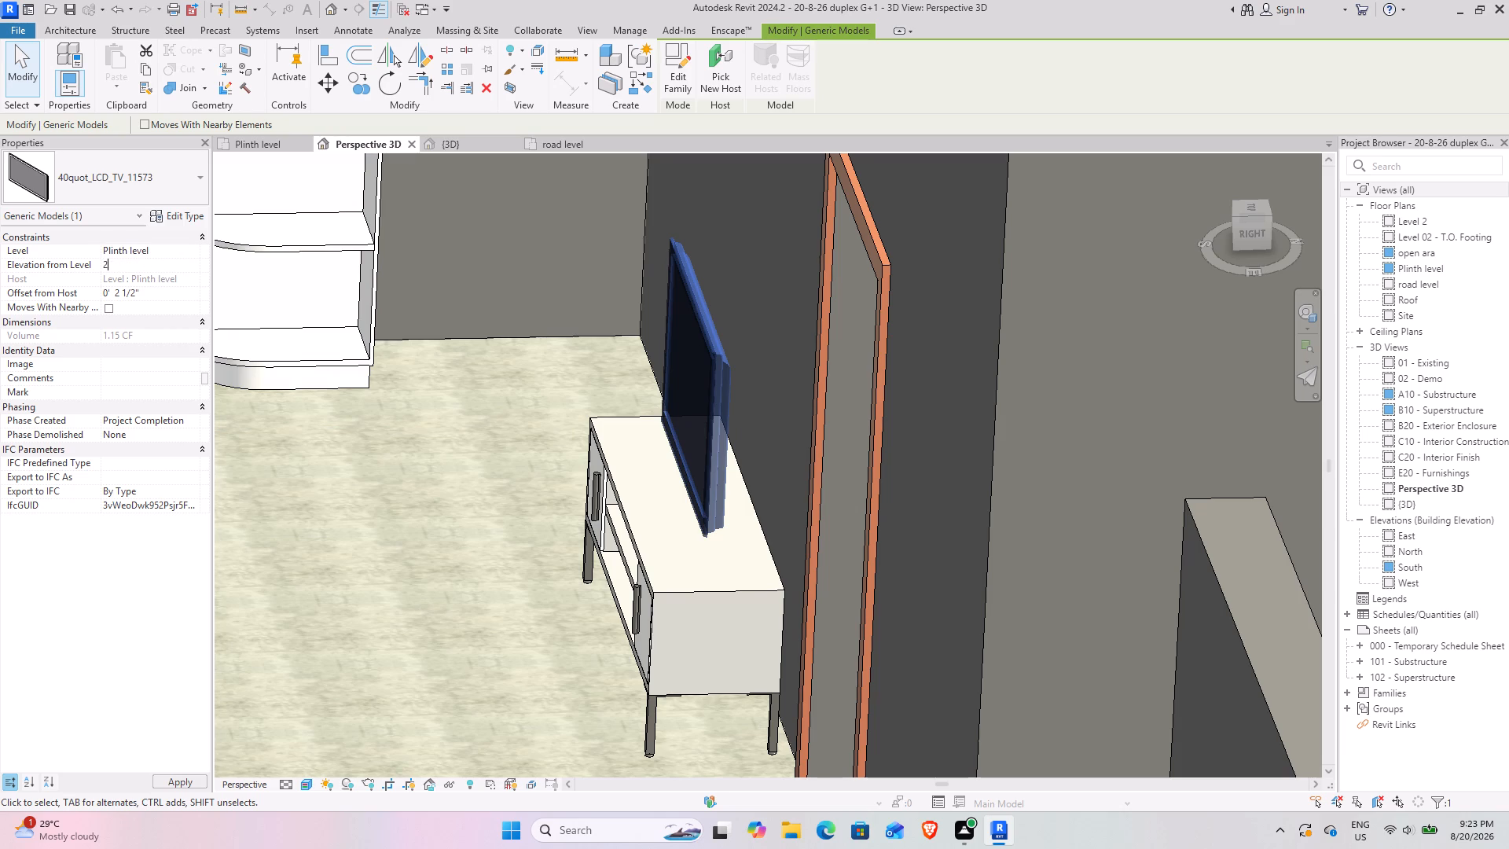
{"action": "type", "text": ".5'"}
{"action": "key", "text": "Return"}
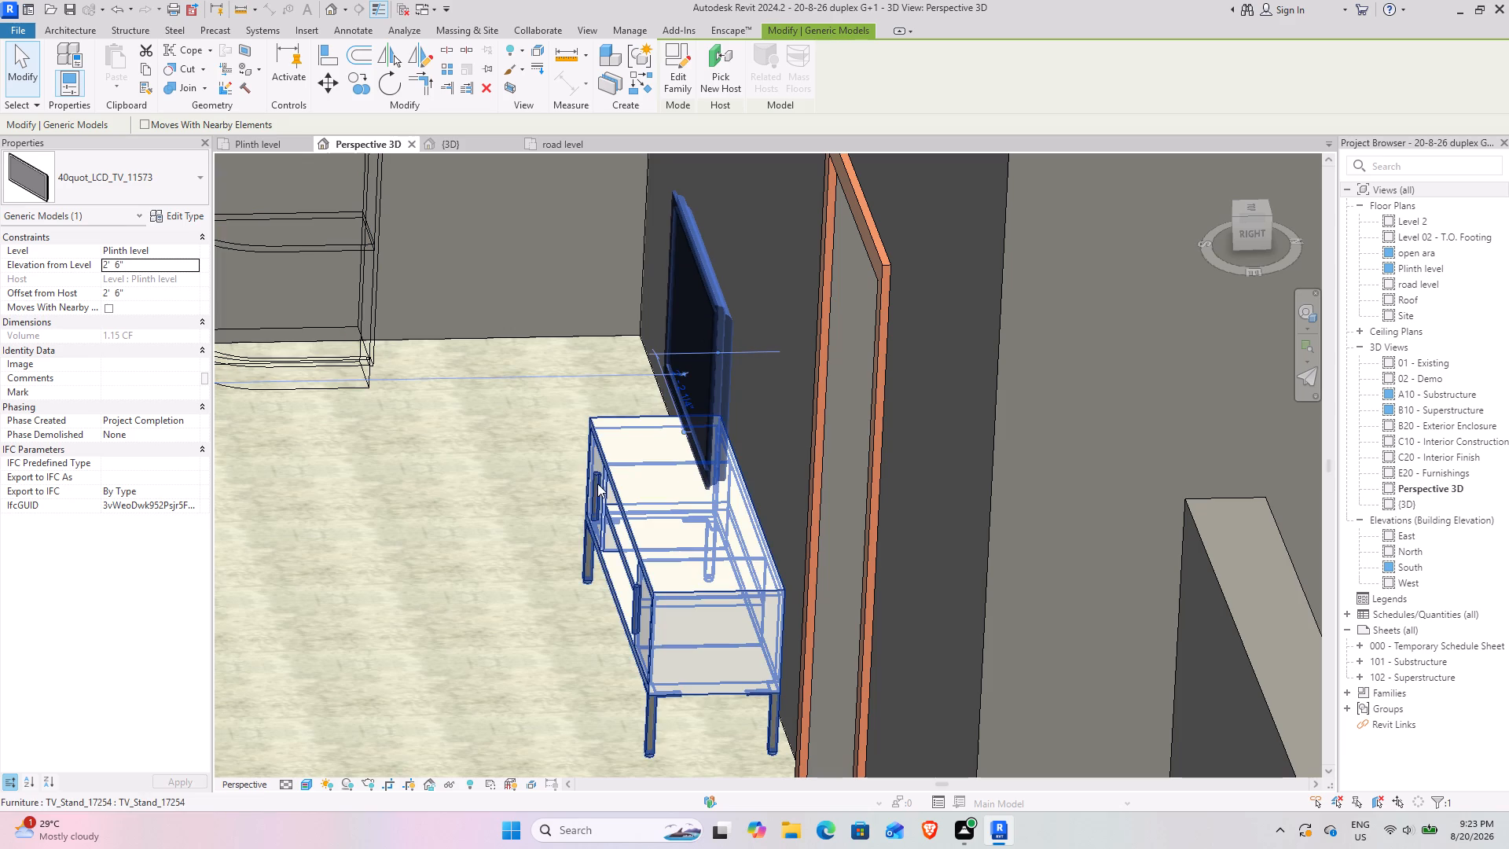
Lower the TV onto the stand by setting its Elevation from Level to 2', and leave it deselected.
{"action": "middle_click_drag", "start_coordinate": [580, 542], "coordinate": [654, 535], "text": "shift"}
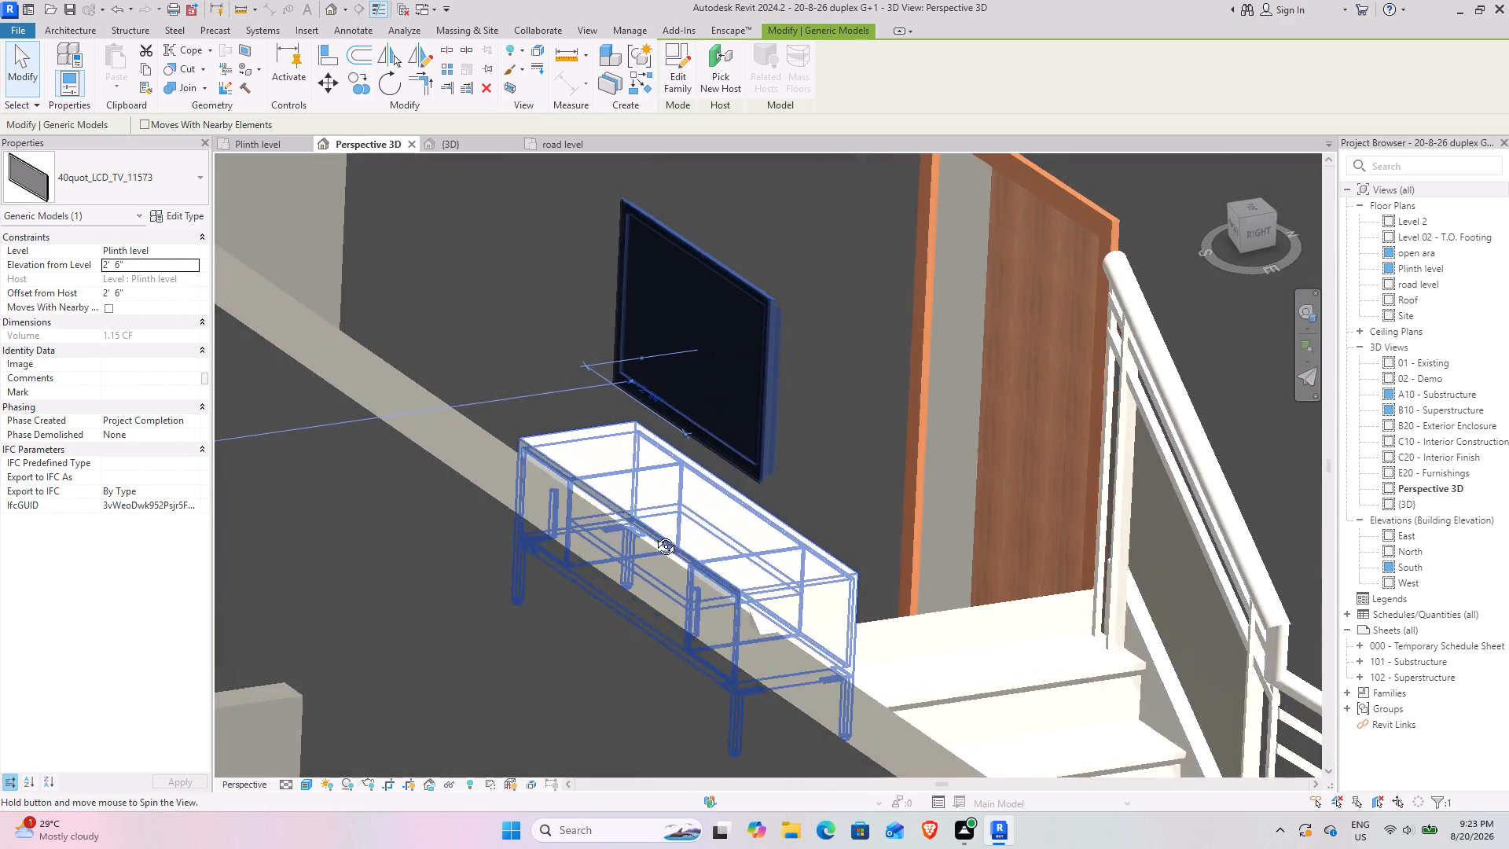
{"action": "middle_click_drag", "start_coordinate": [654, 535], "coordinate": [641, 627], "text": "shift"}
{"action": "left_click", "coordinate": [178, 274]}
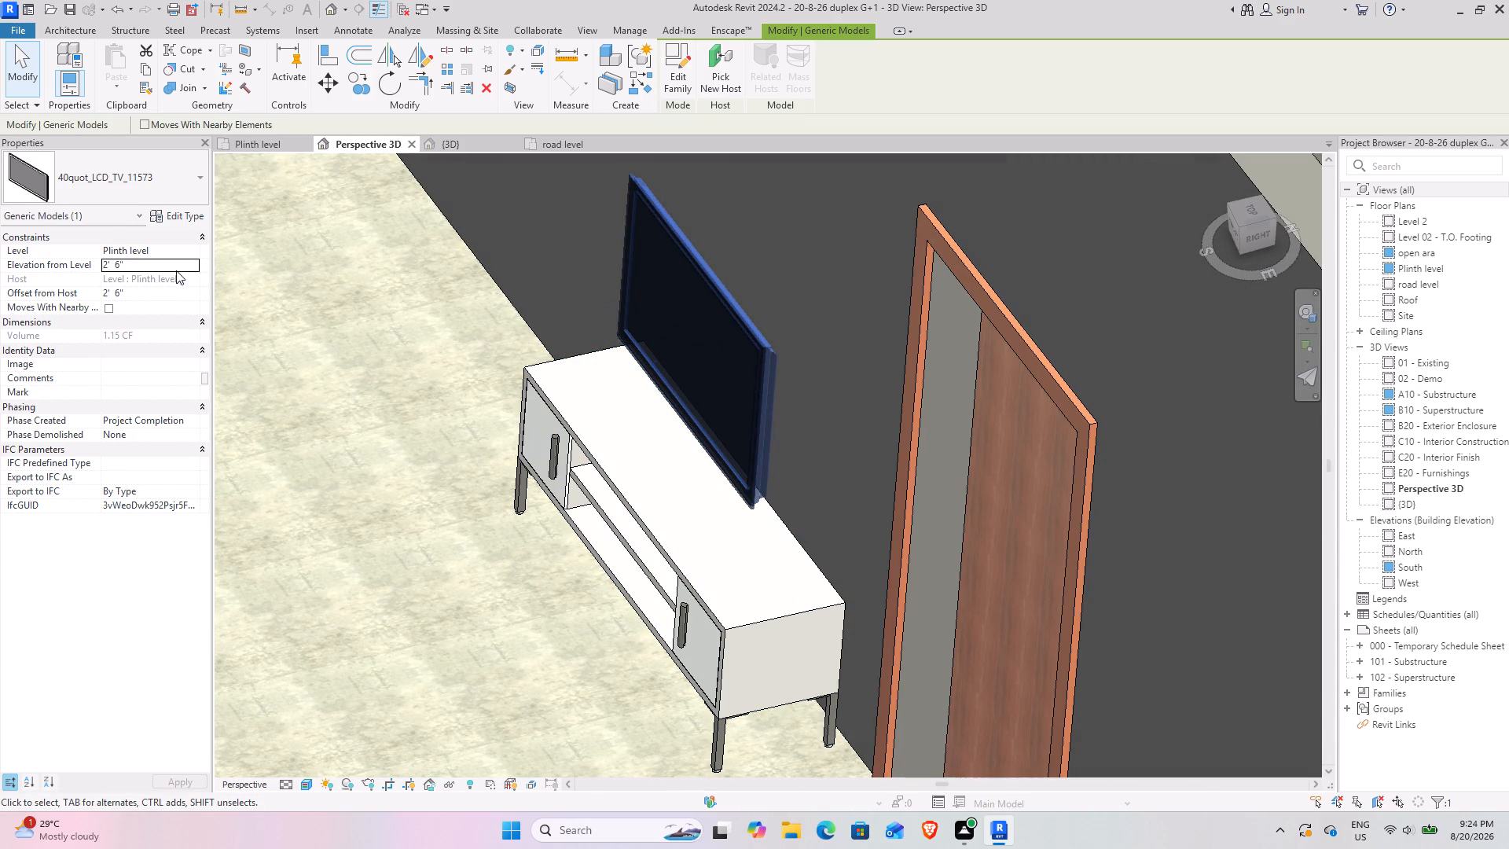
{"action": "left_click", "coordinate": [173, 263]}
{"action": "type", "text": "2'"}
{"action": "key", "text": "Return"}
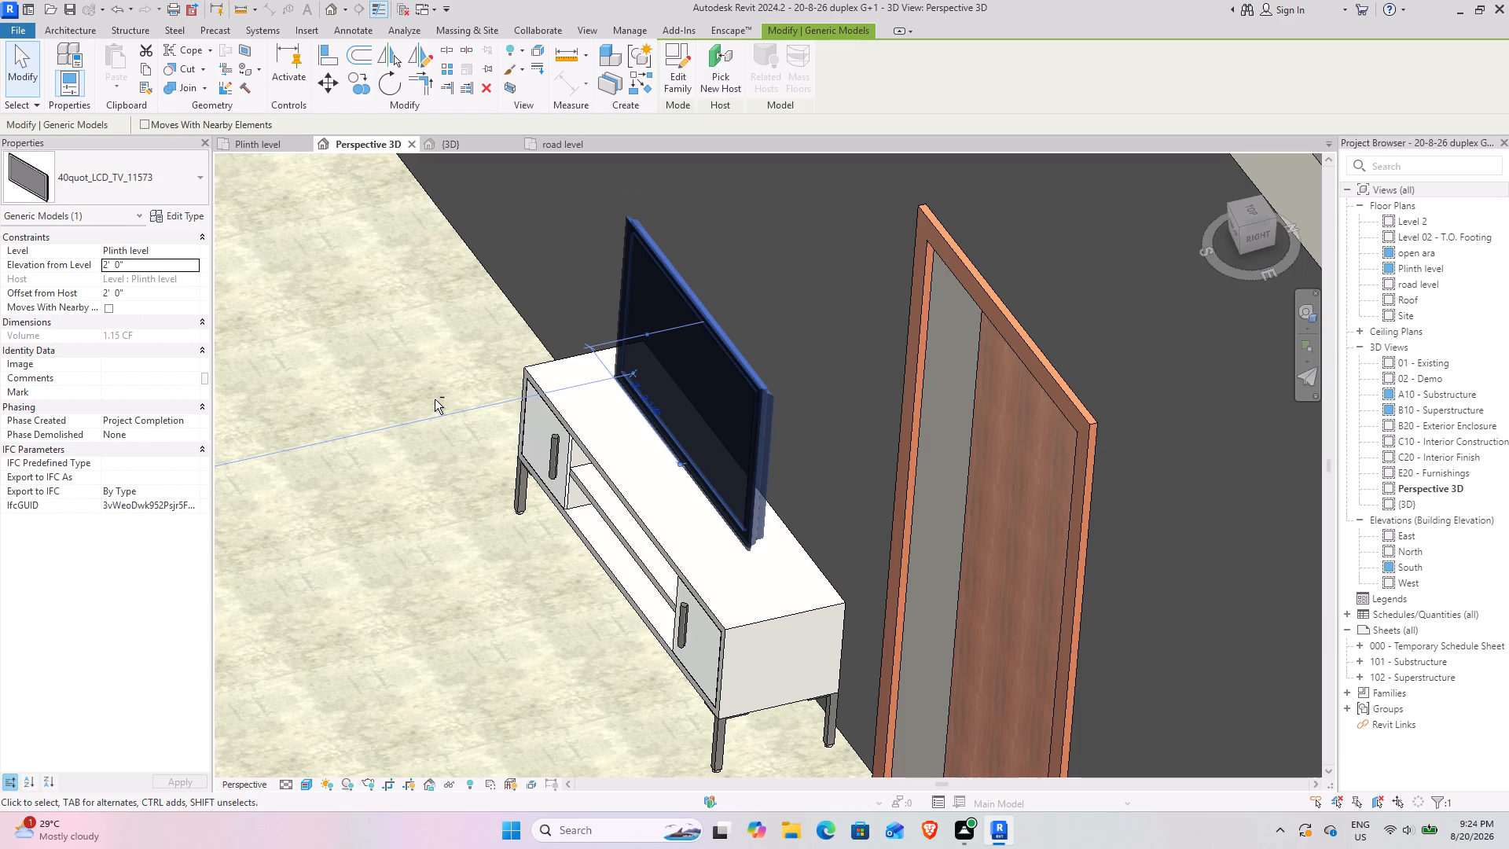
{"action": "middle_click_drag", "start_coordinate": [435, 399], "coordinate": [426, 317], "text": "shift"}
{"action": "scroll", "coordinate": [435, 399], "scroll_direction": "up", "scroll_amount": 1, "text": "shift"}
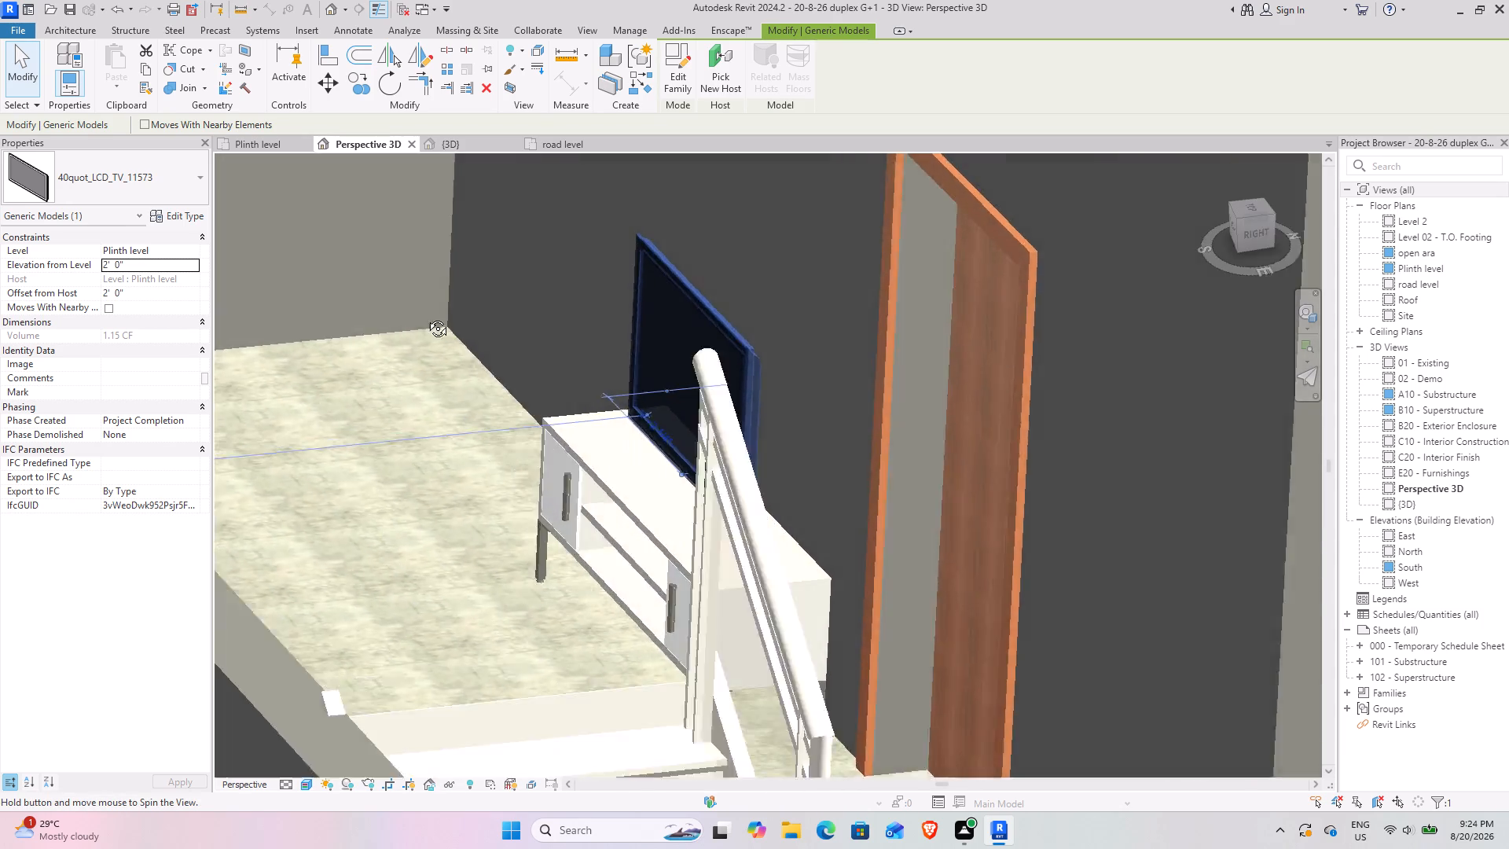
{"action": "middle_click_drag", "start_coordinate": [426, 317], "coordinate": [446, 313], "text": "shift"}
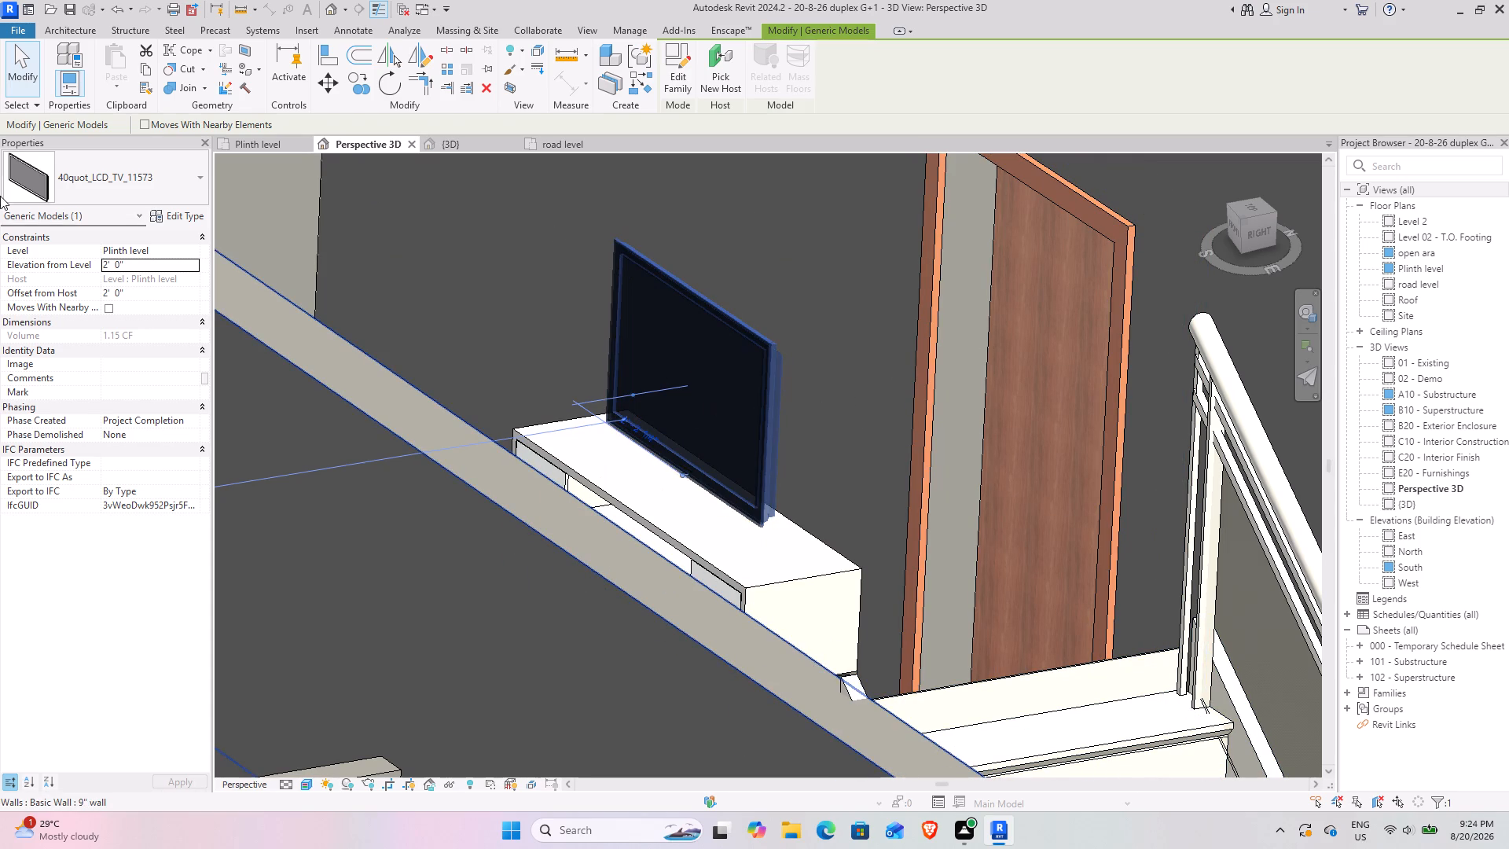
{"action": "key", "text": "Escape"}
{"action": "key", "text": "Escape"}
{"action": "key", "text": "Escape"}
{"action": "key", "text": "Escape"}
{"action": "key", "text": "Escape"}
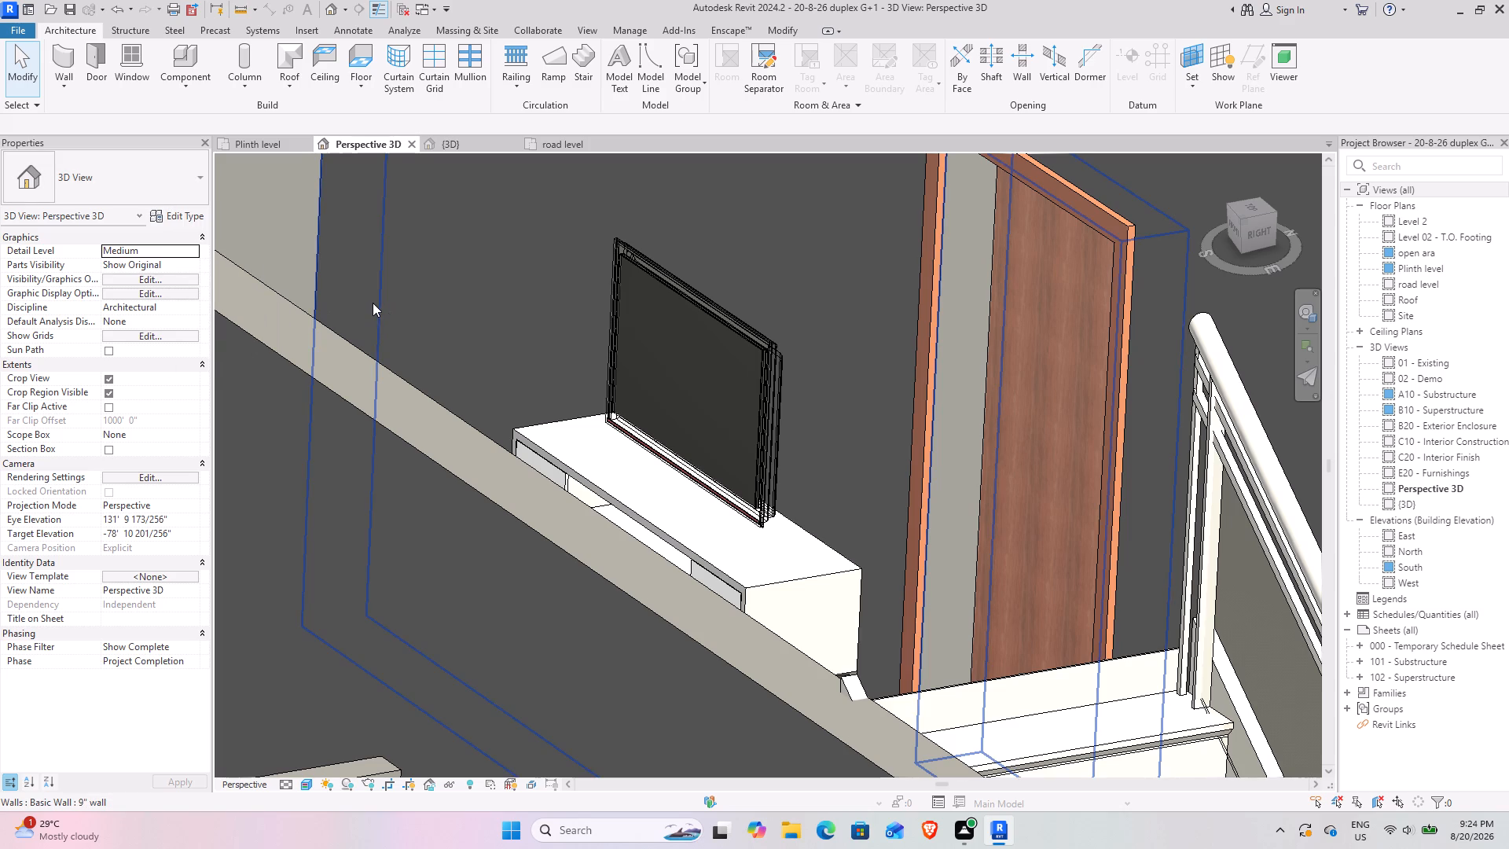
Examine the Plinth level interior in 3D, including the sofa, TV stand, bedrooms, staircase and outer walls.
{"action": "scroll", "coordinate": [412, 329], "scroll_direction": "down", "scroll_amount": 8}
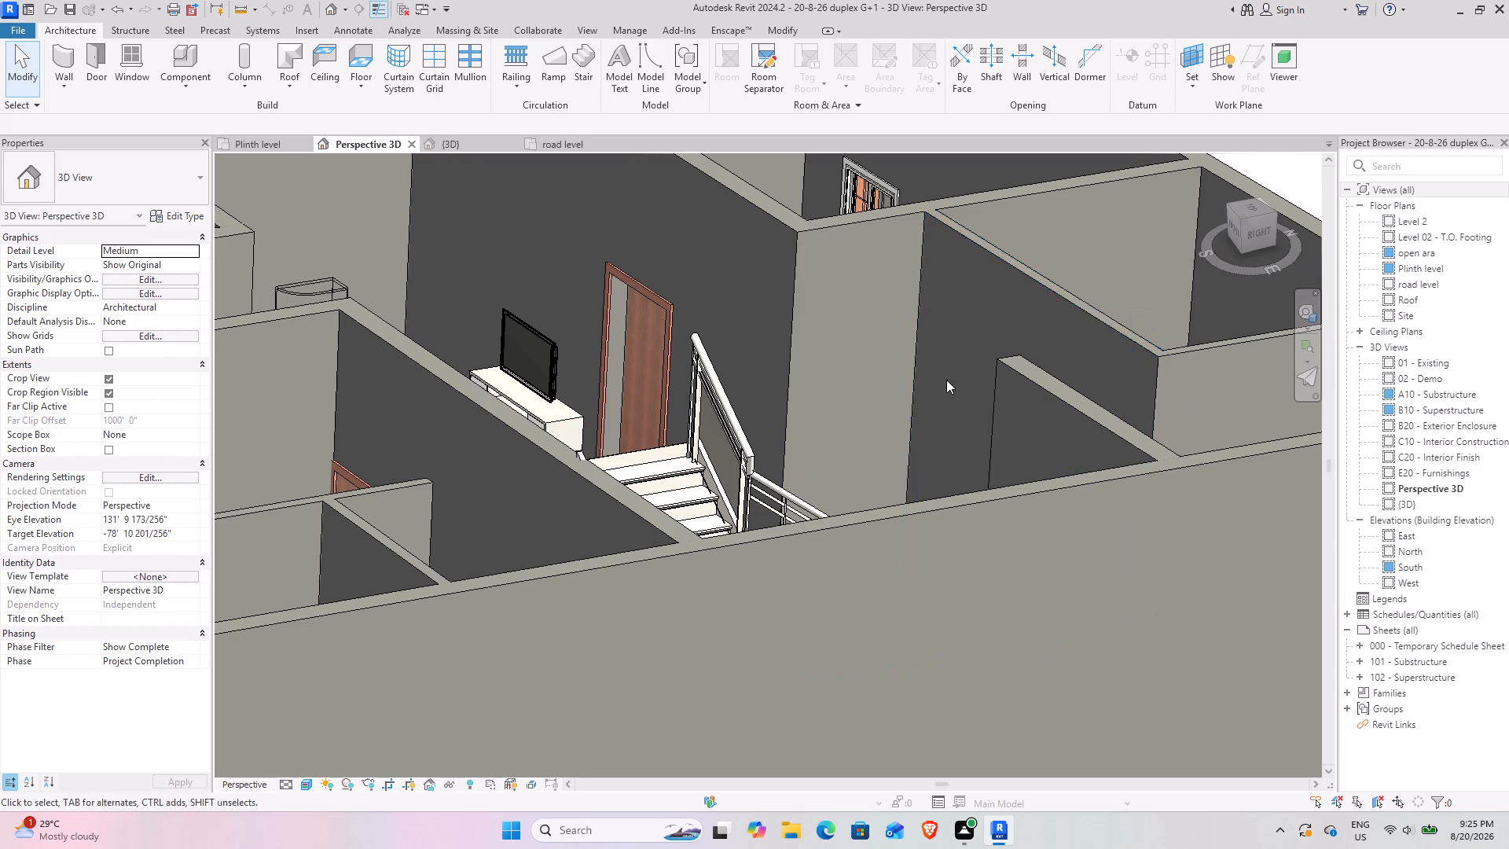
{"action": "middle_click_drag", "start_coordinate": [856, 428], "coordinate": [1033, 510], "text": "shift"}
{"action": "scroll", "coordinate": [1006, 460], "scroll_direction": "down", "scroll_amount": 5}
{"action": "middle_click_drag", "start_coordinate": [977, 444], "coordinate": [914, 554], "text": "shift"}
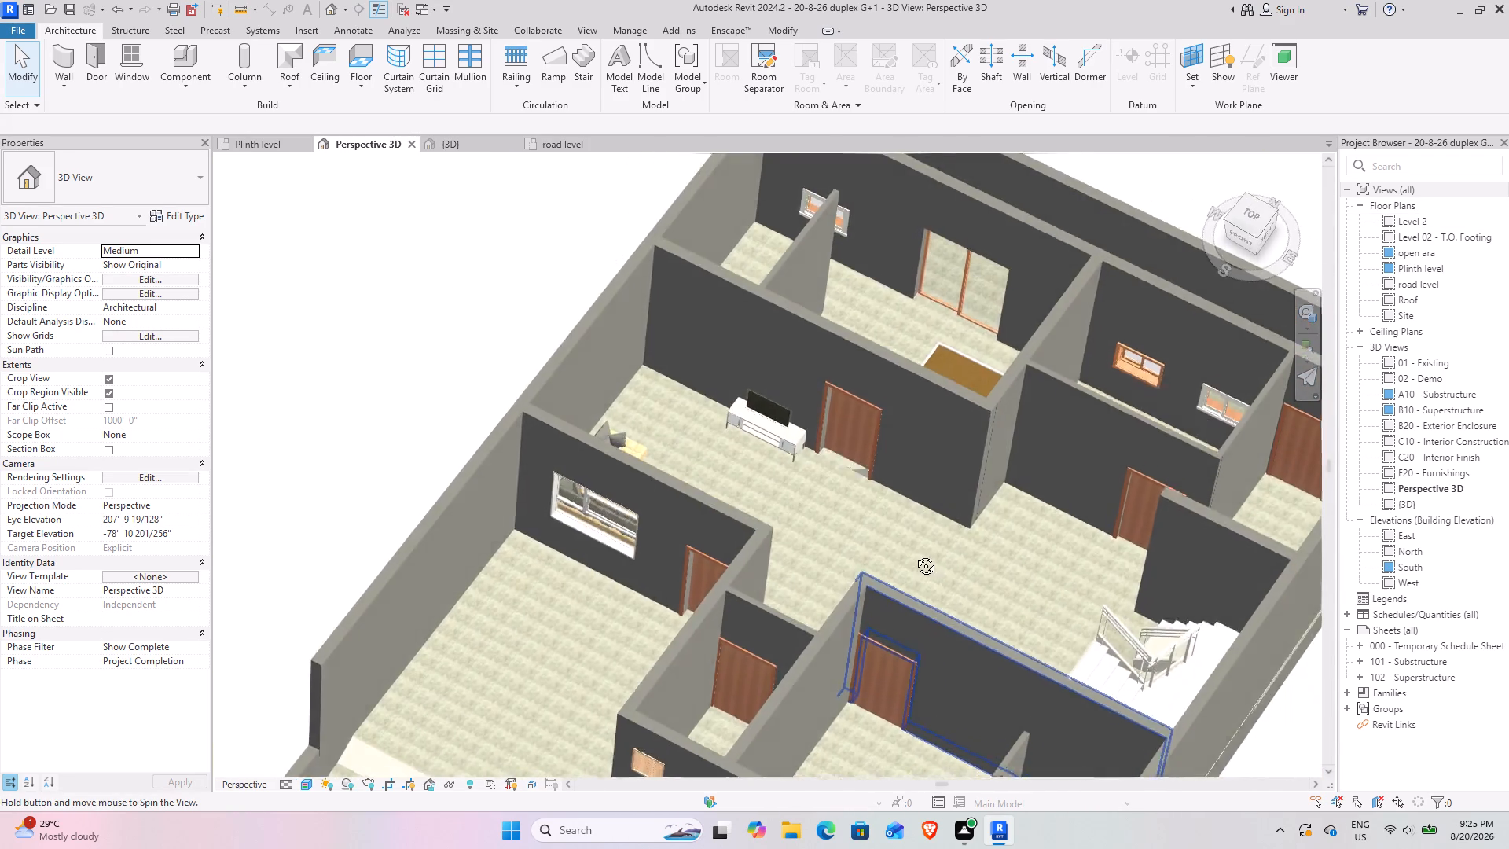
{"action": "middle_click_drag", "start_coordinate": [914, 554], "coordinate": [993, 409], "text": "shift"}
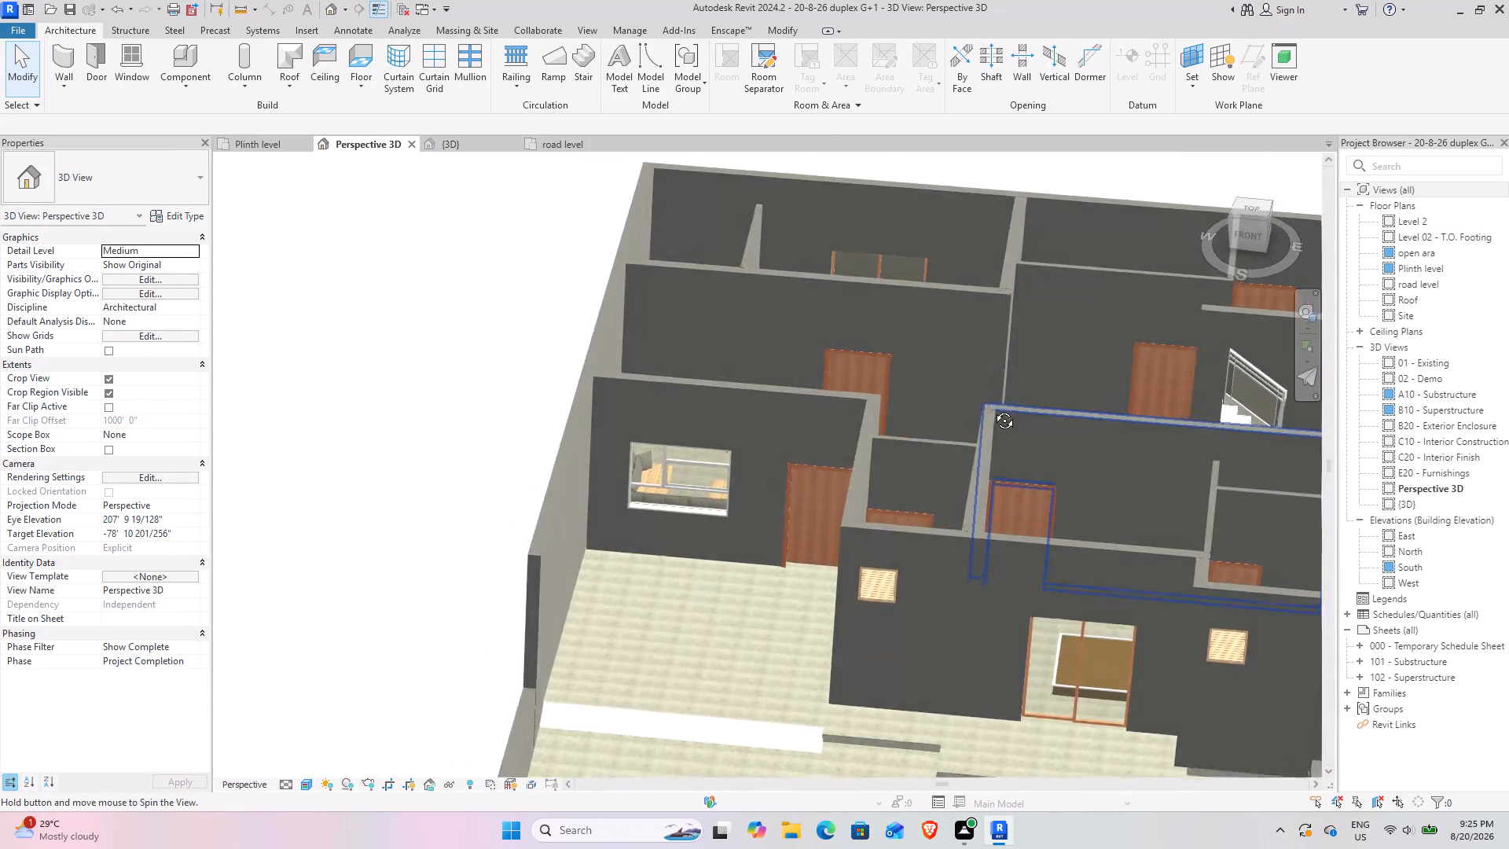
{"action": "middle_click_drag", "start_coordinate": [993, 409], "coordinate": [624, 267], "text": "shift"}
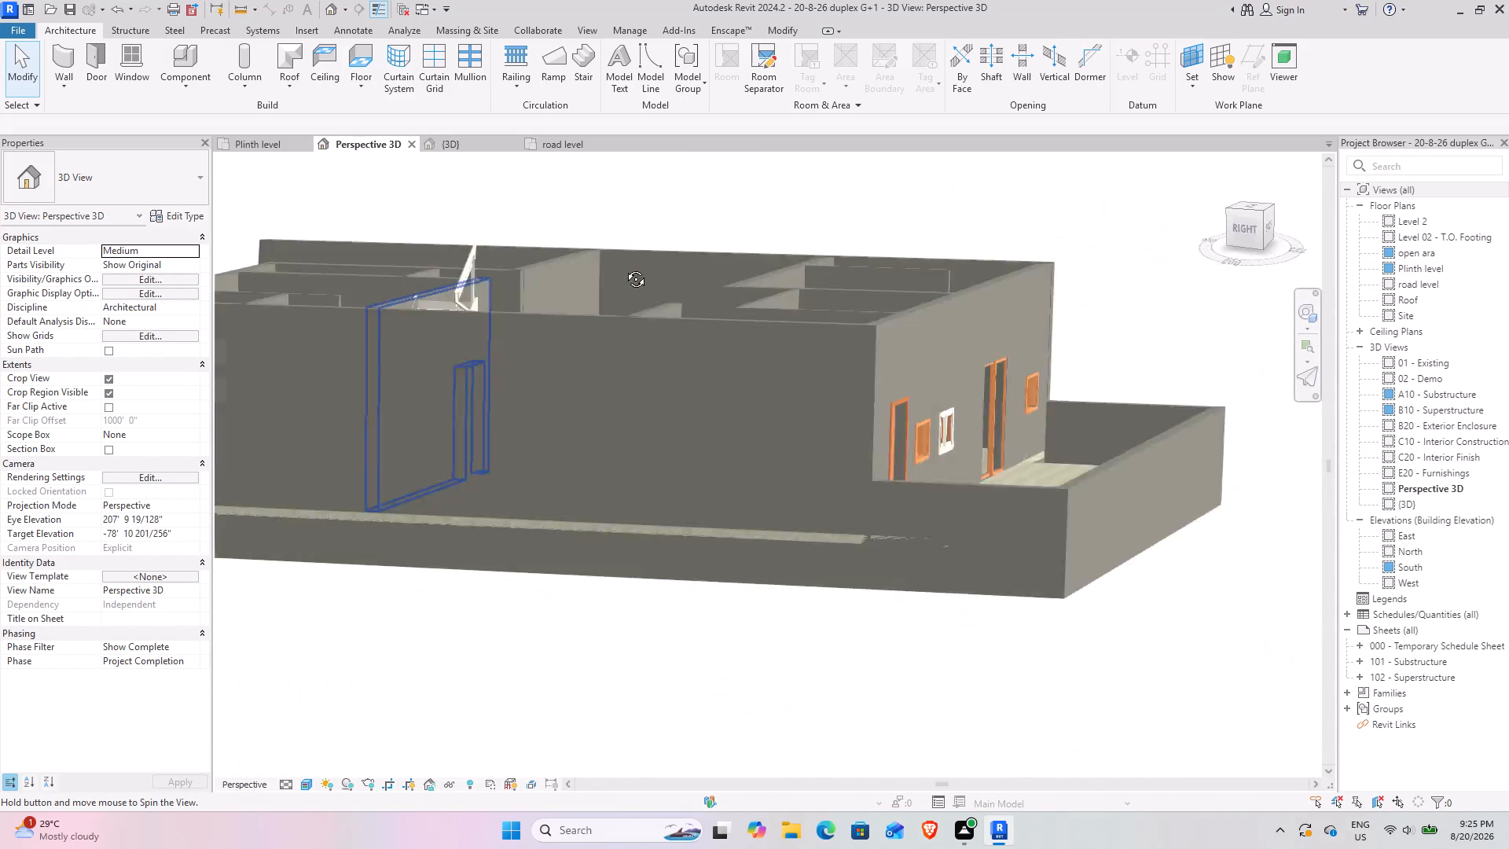
{"action": "middle_click_drag", "start_coordinate": [624, 267], "coordinate": [1000, 681], "text": "shift"}
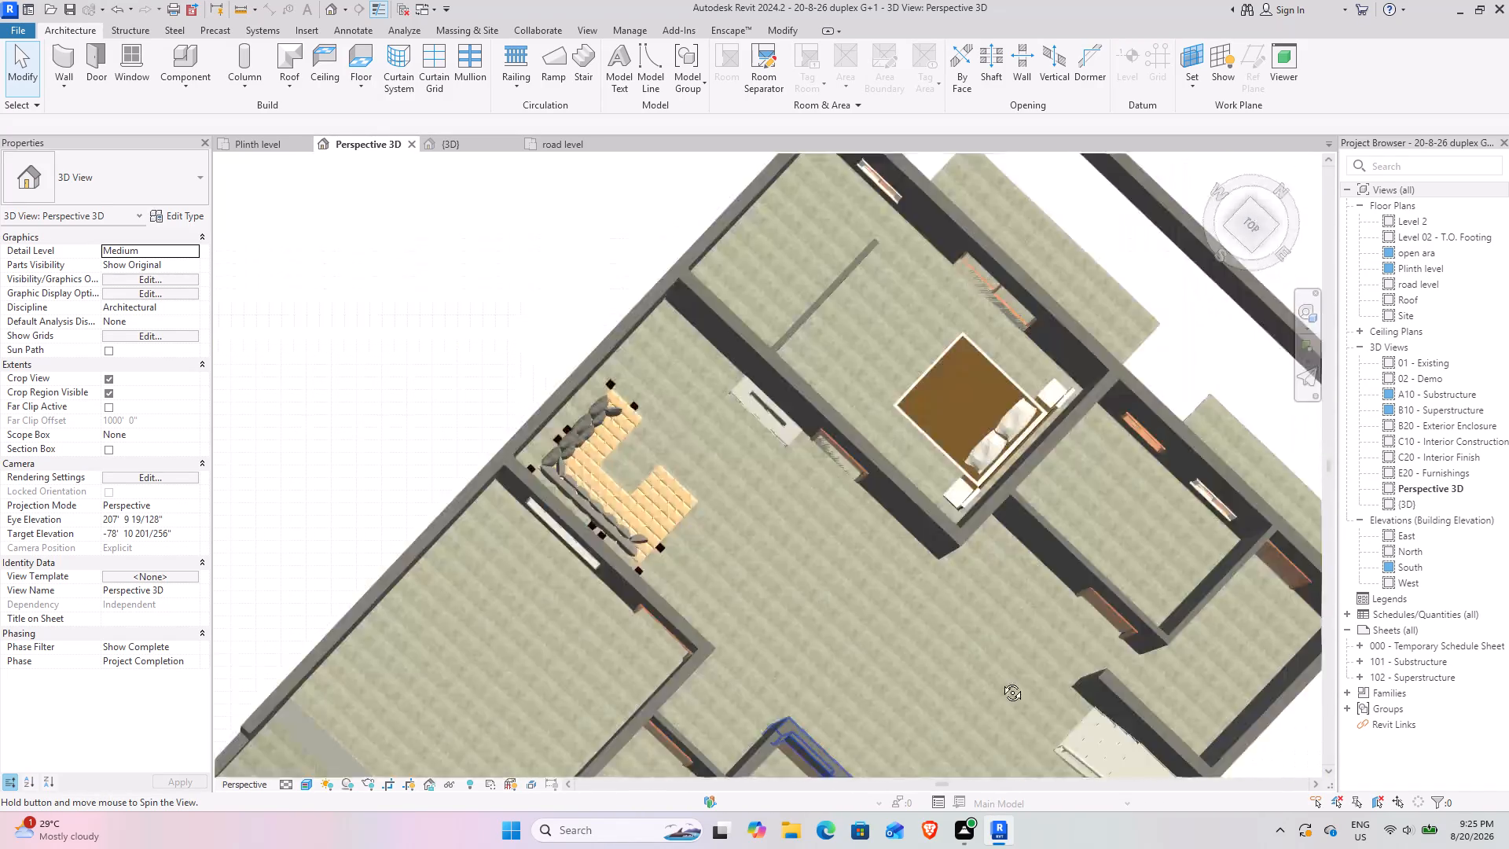
{"action": "middle_click_drag", "start_coordinate": [1000, 681], "coordinate": [971, 572], "text": "shift"}
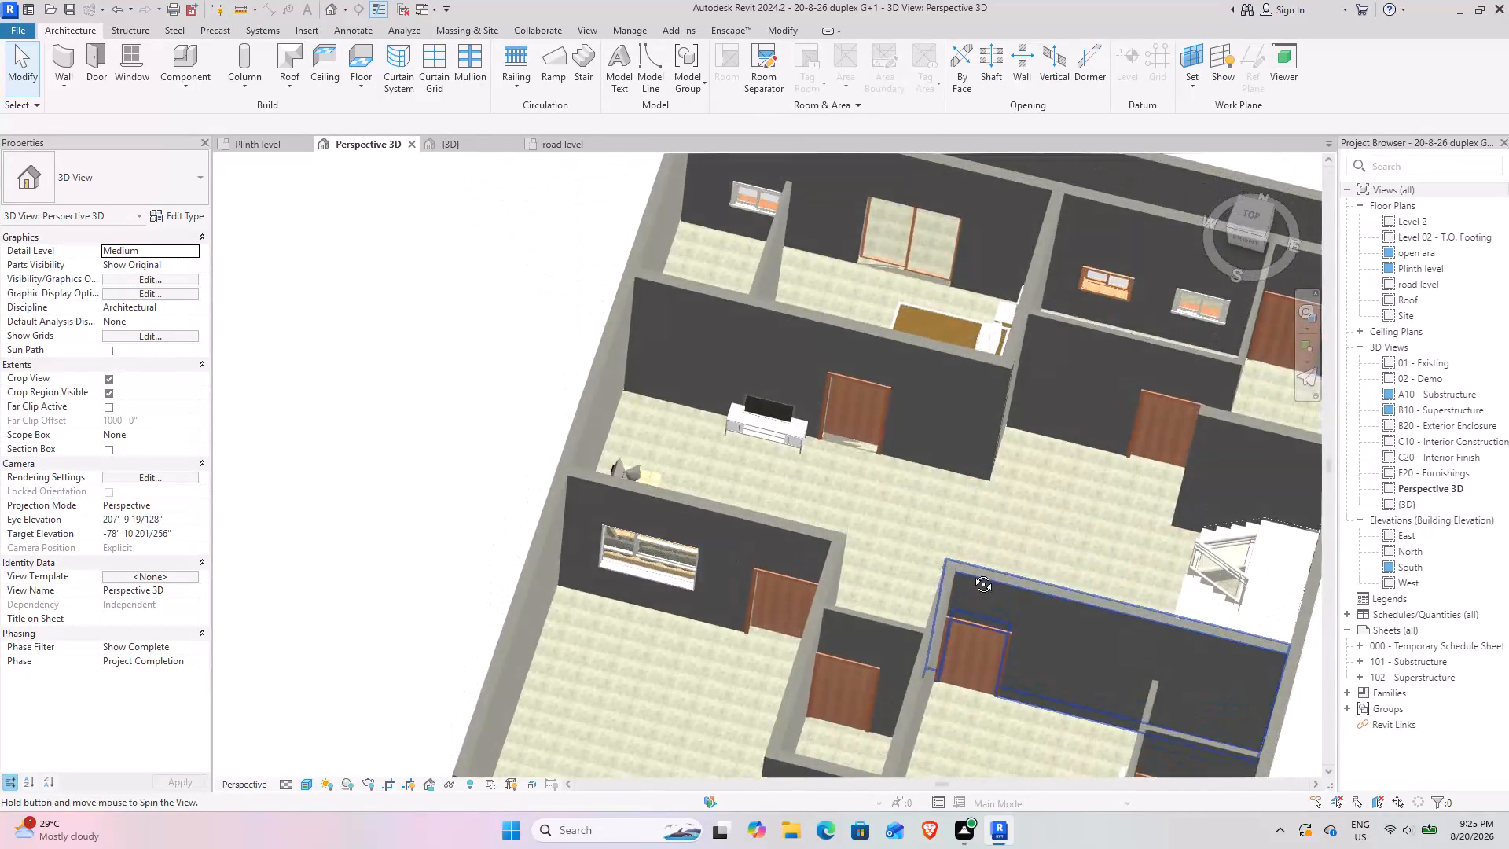
{"action": "middle_click_drag", "start_coordinate": [971, 572], "coordinate": [1023, 787], "text": "shift"}
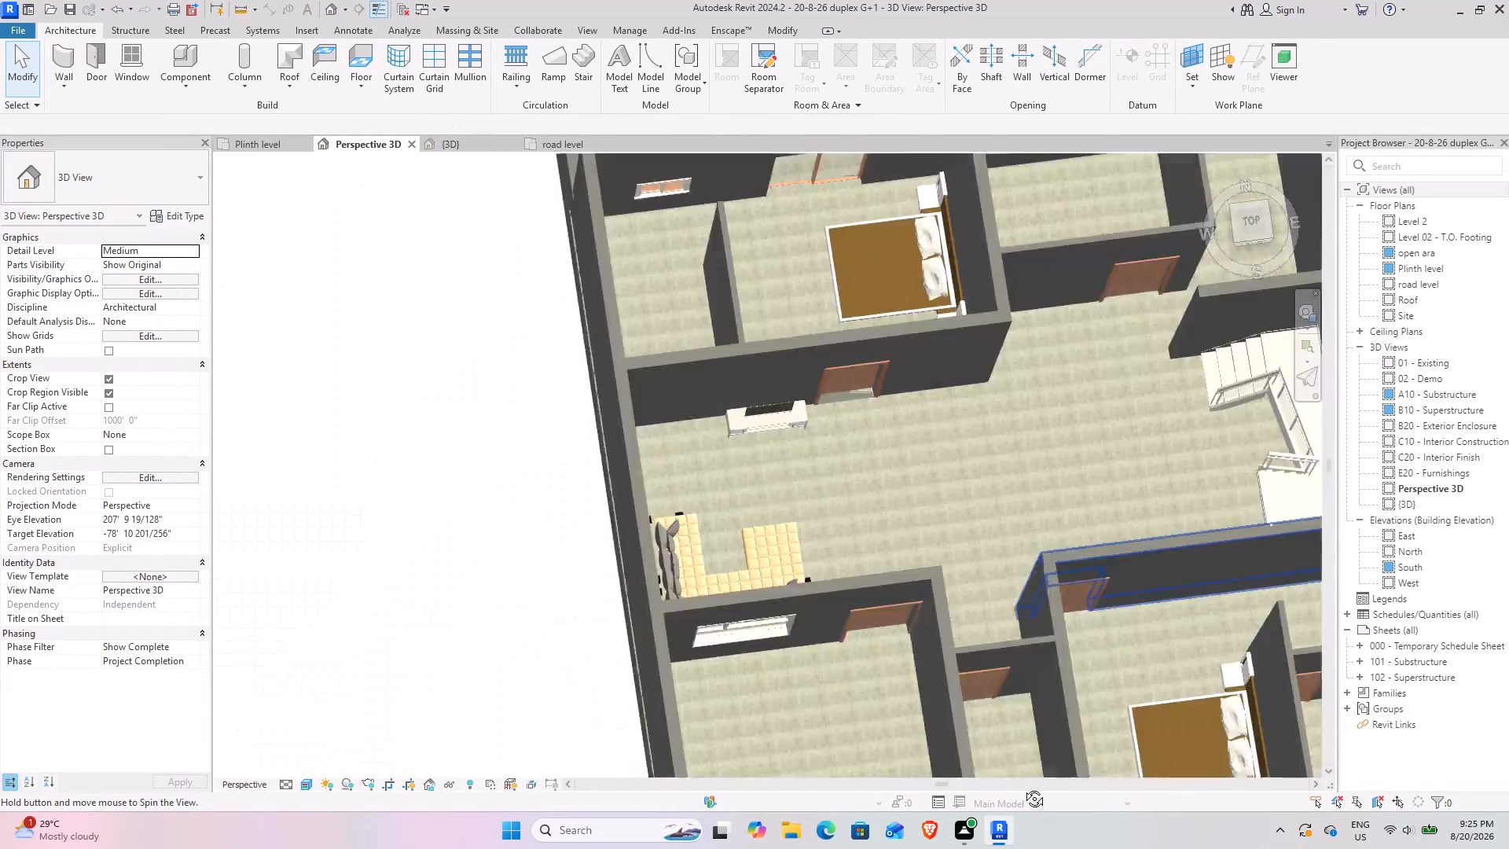
{"action": "middle_click_drag", "start_coordinate": [1023, 787], "coordinate": [334, 762], "text": "shift"}
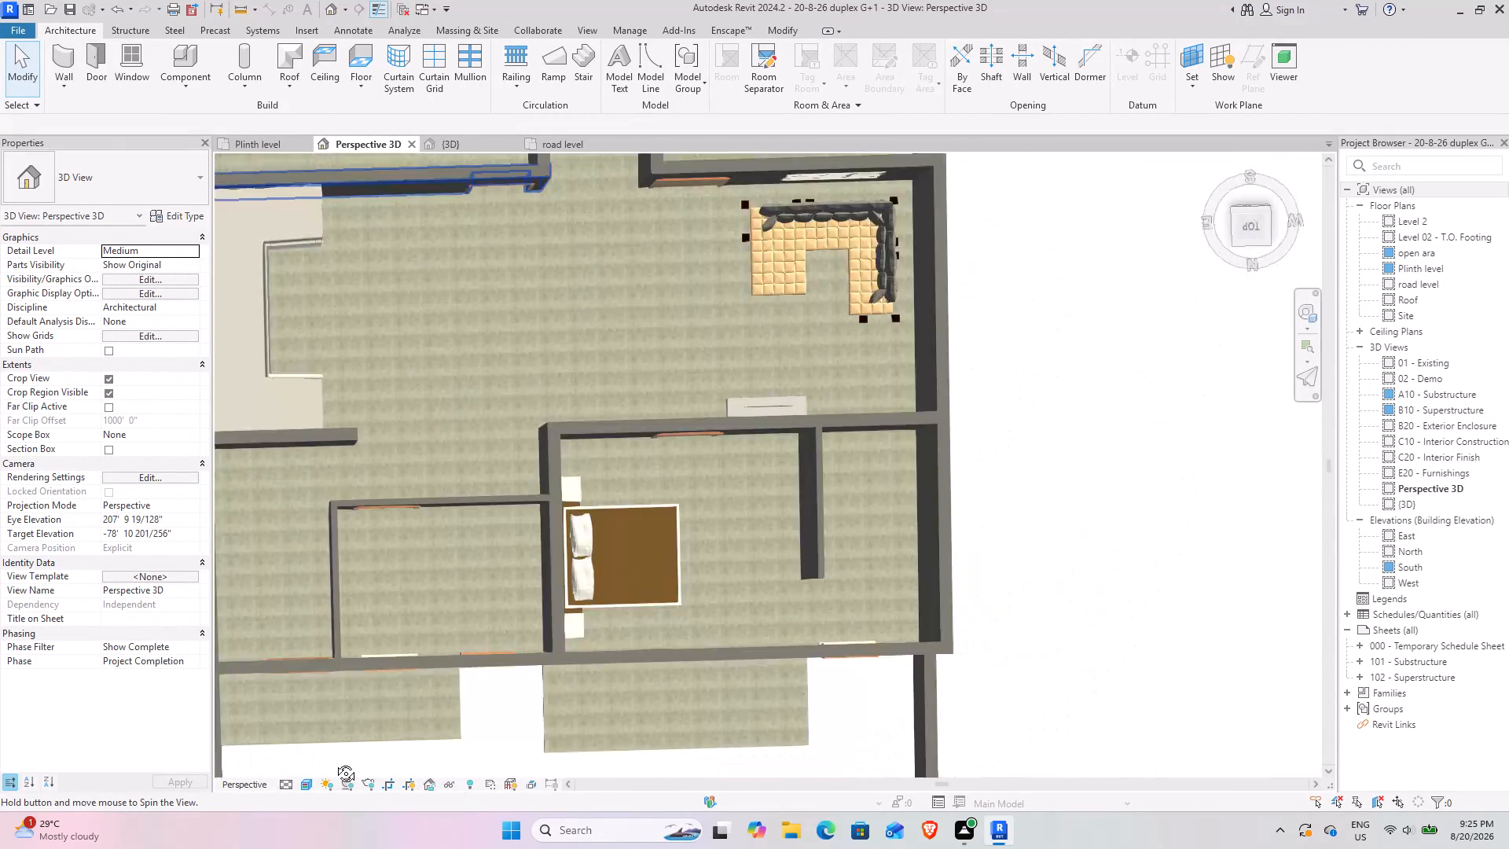
Examine the furnished Plinth level in 3D from above, below and outside, including the sofa, TV stand, bedrooms and staircase.
{"action": "middle_click_drag", "start_coordinate": [334, 762], "coordinate": [748, 845], "text": "shift"}
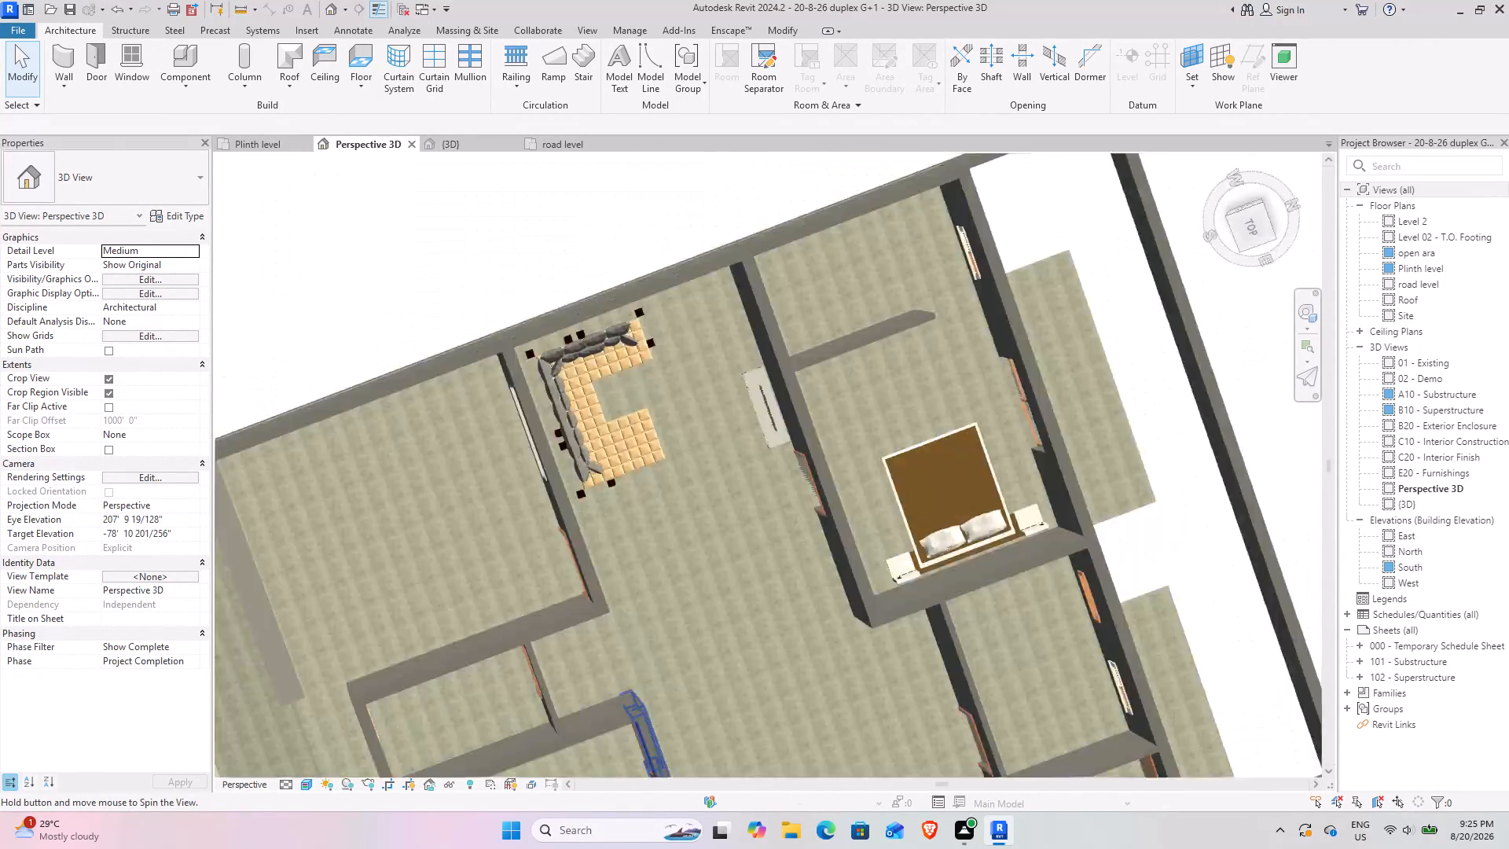
{"action": "middle_click_drag", "start_coordinate": [748, 845], "coordinate": [1169, 848], "text": "shift"}
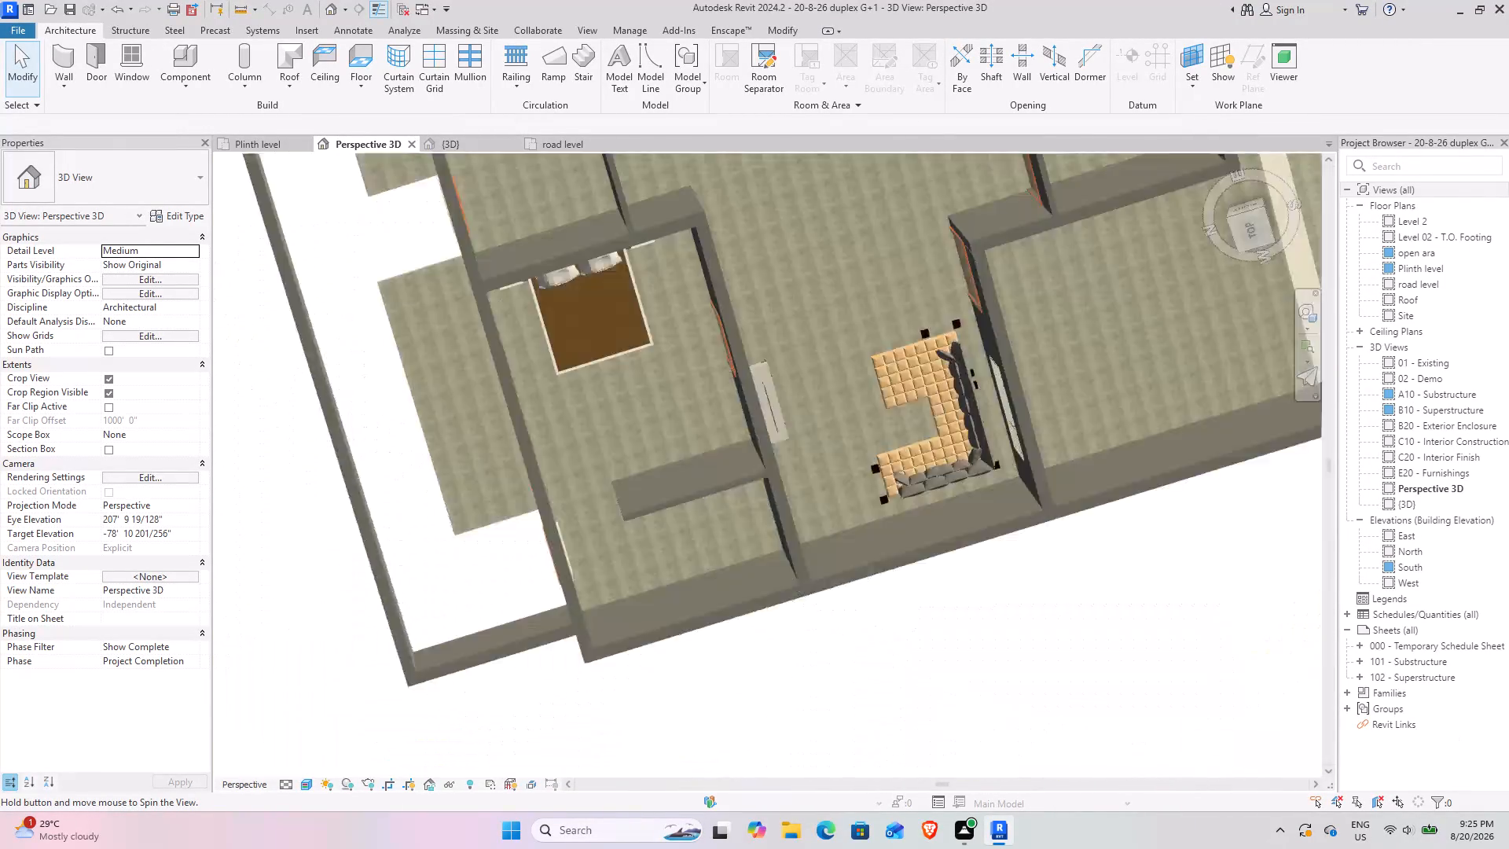
{"action": "middle_click_drag", "start_coordinate": [1169, 848], "coordinate": [761, 190], "text": "shift"}
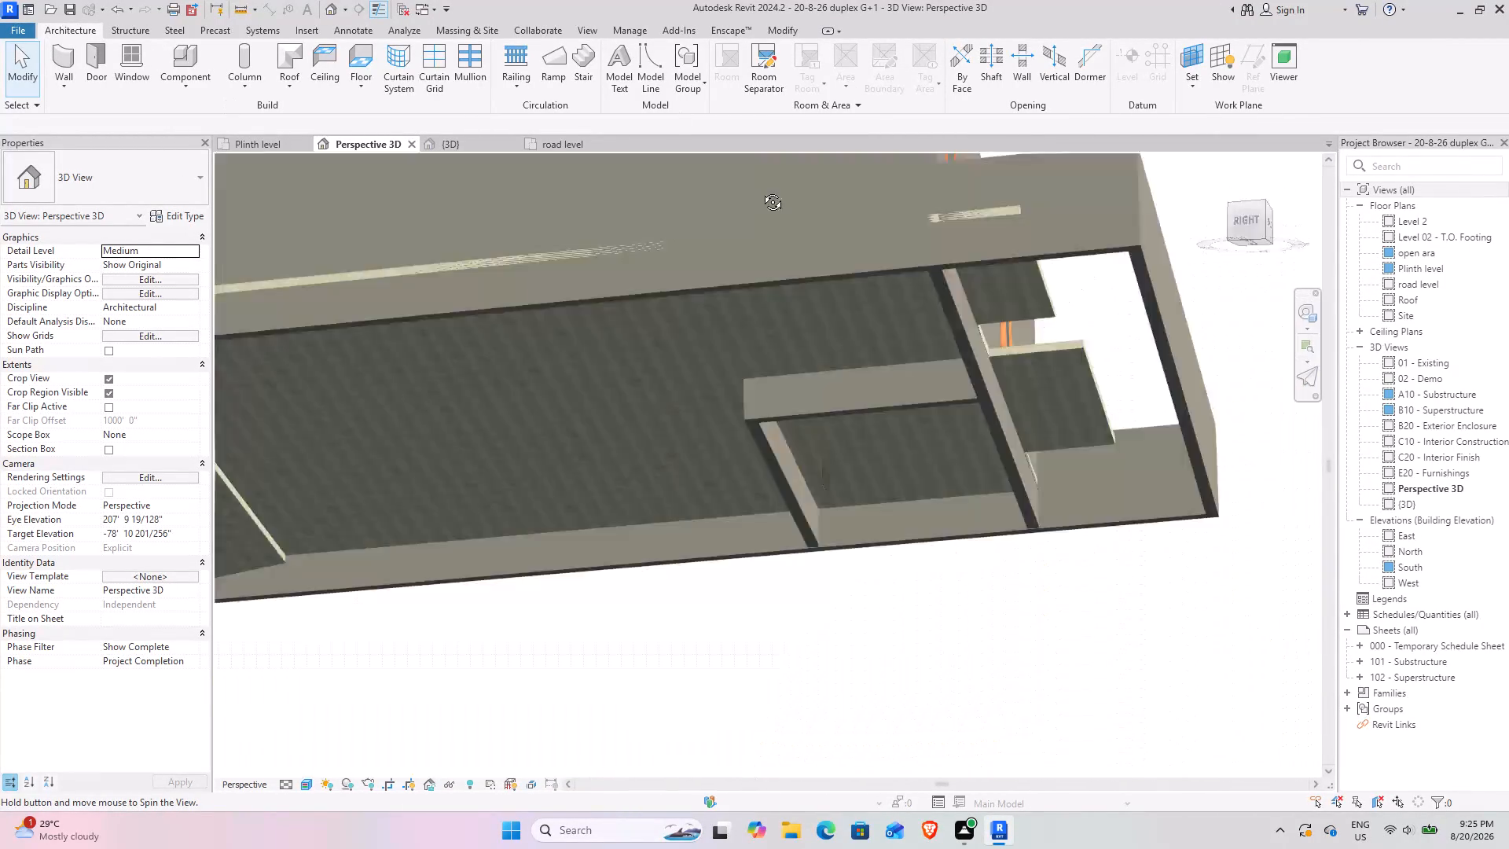
{"action": "middle_click_drag", "start_coordinate": [761, 190], "coordinate": [582, 726], "text": "shift"}
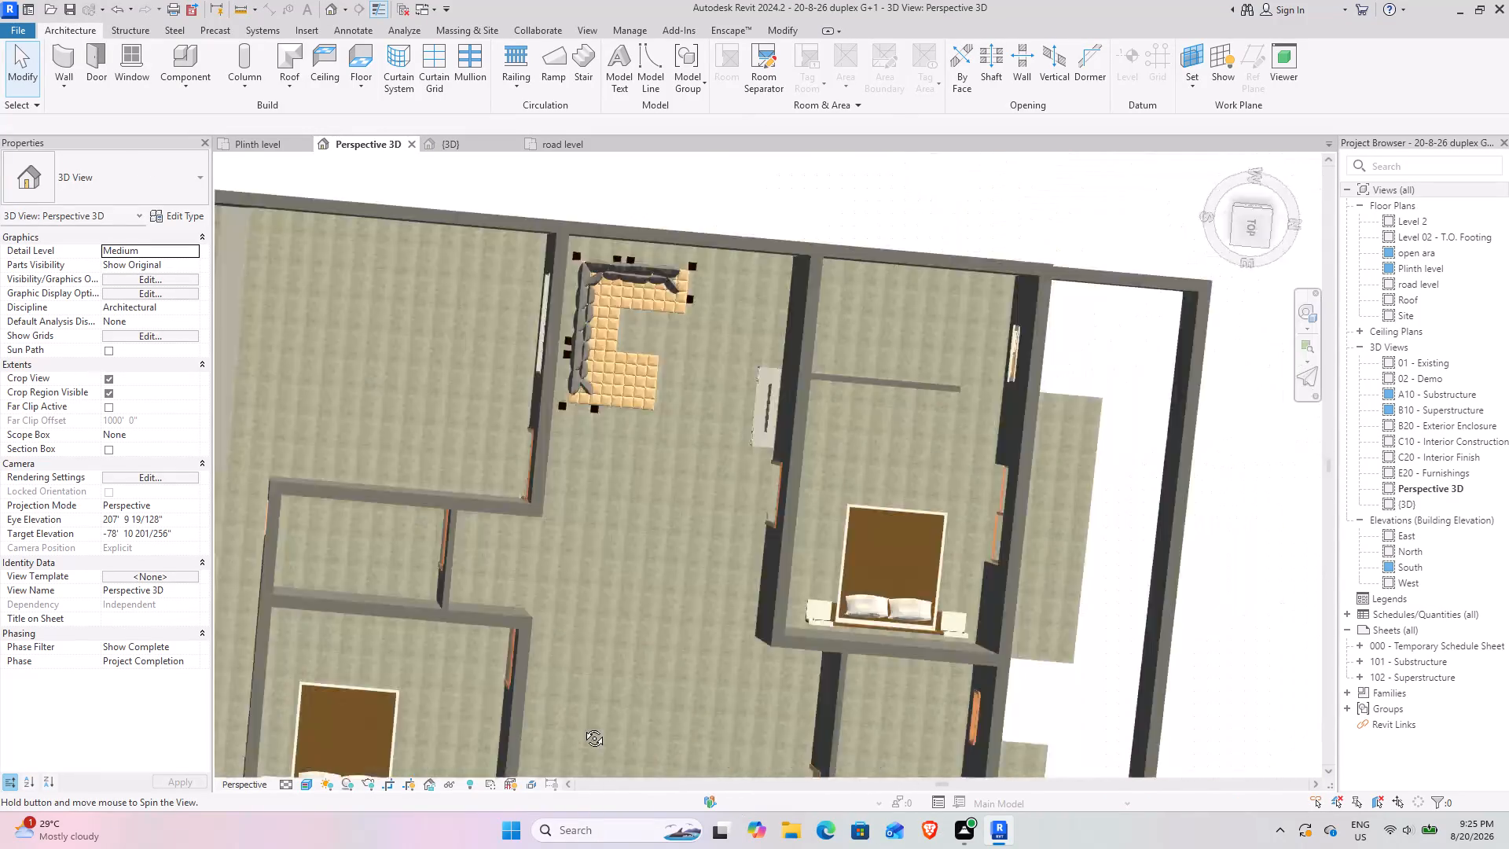
{"action": "middle_click_drag", "start_coordinate": [582, 726], "coordinate": [523, 375], "text": "shift"}
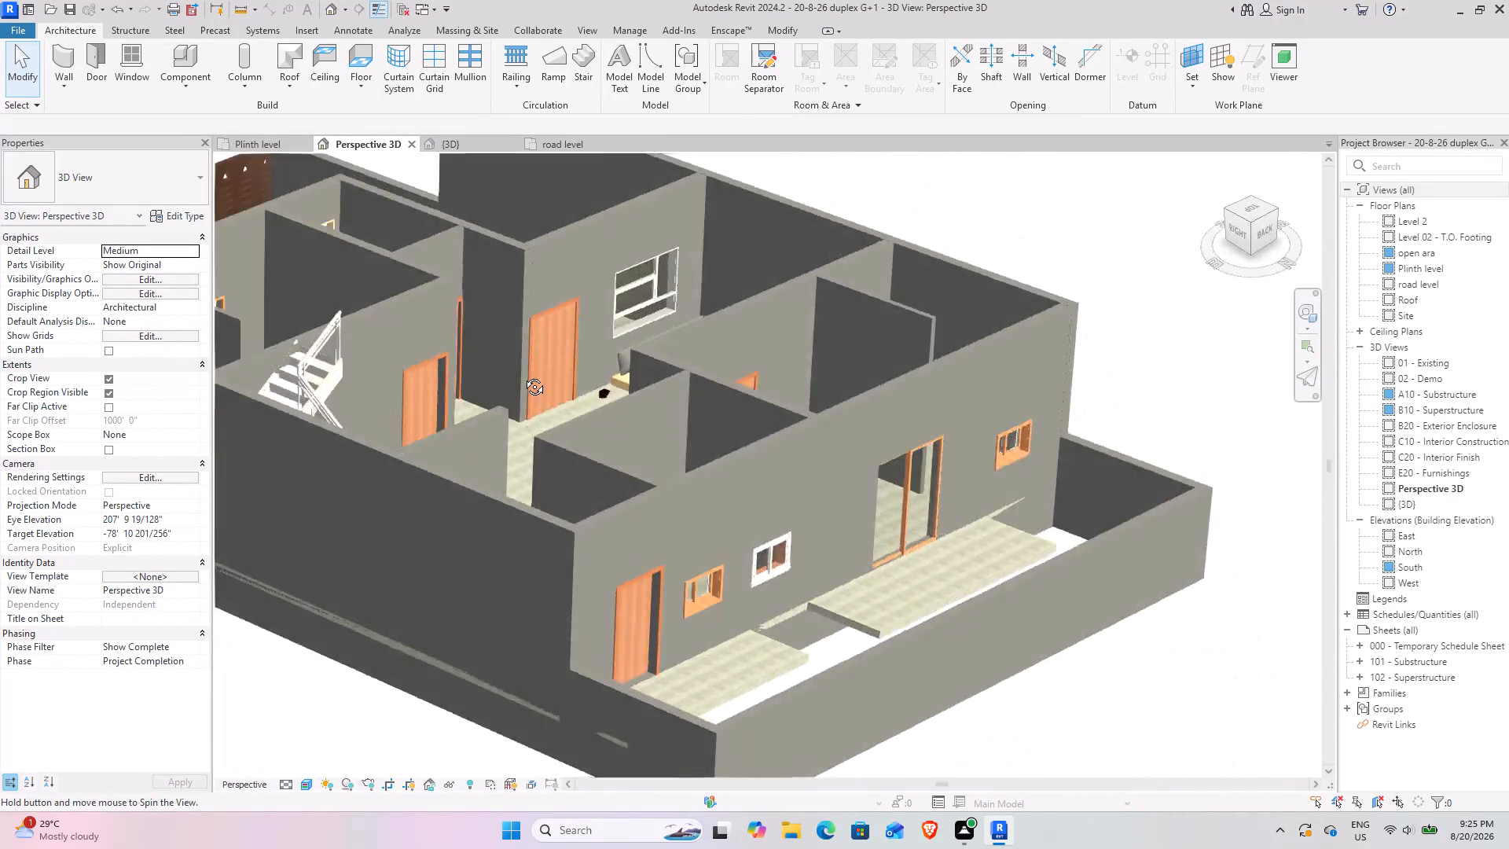
{"action": "middle_click_drag", "start_coordinate": [523, 375], "coordinate": [928, 456], "text": "shift"}
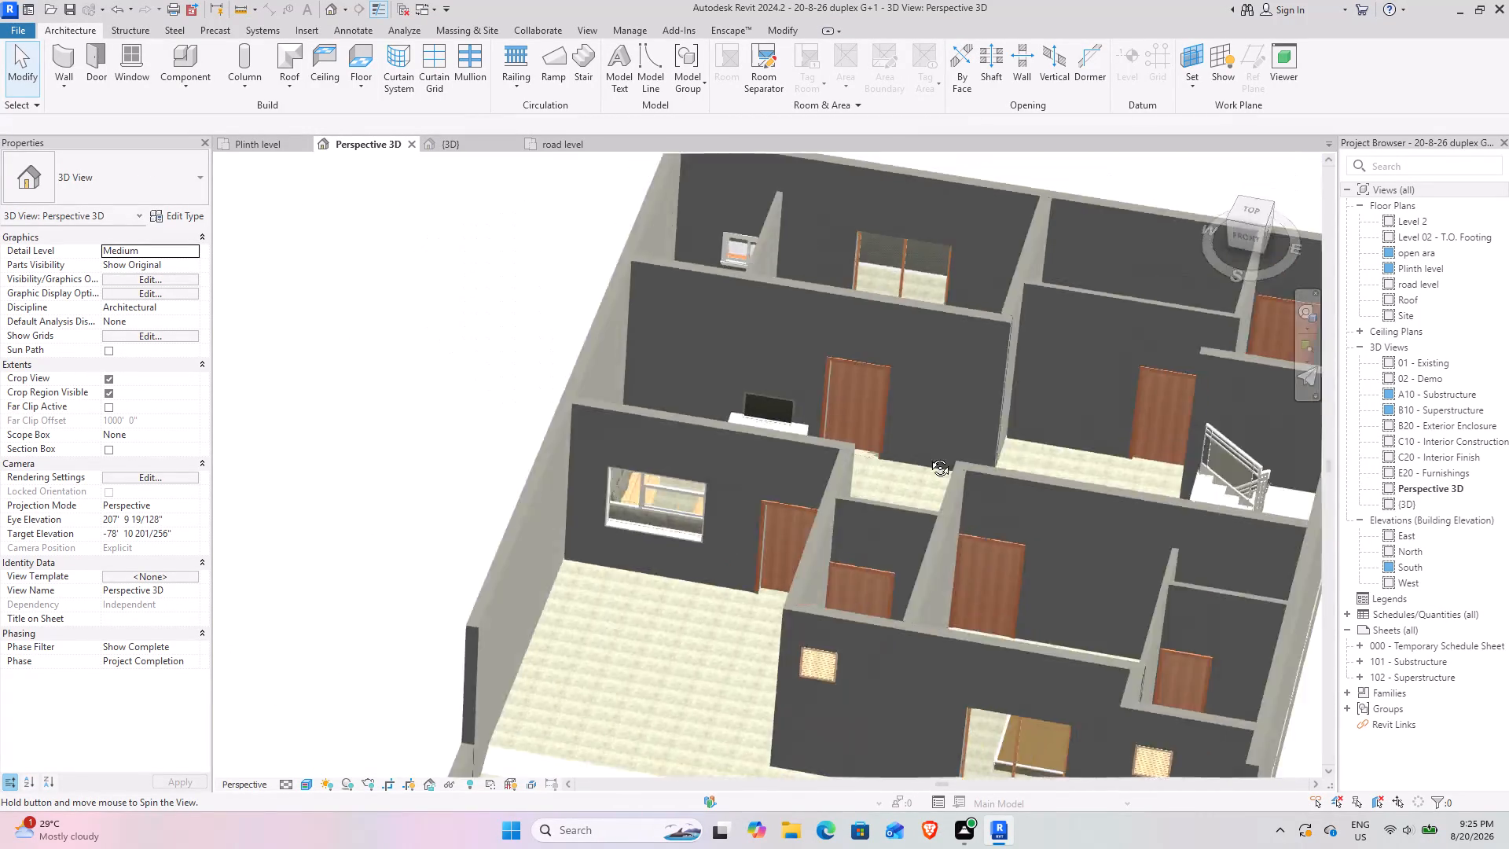
{"action": "middle_click_drag", "start_coordinate": [928, 456], "coordinate": [1058, 424], "text": "shift"}
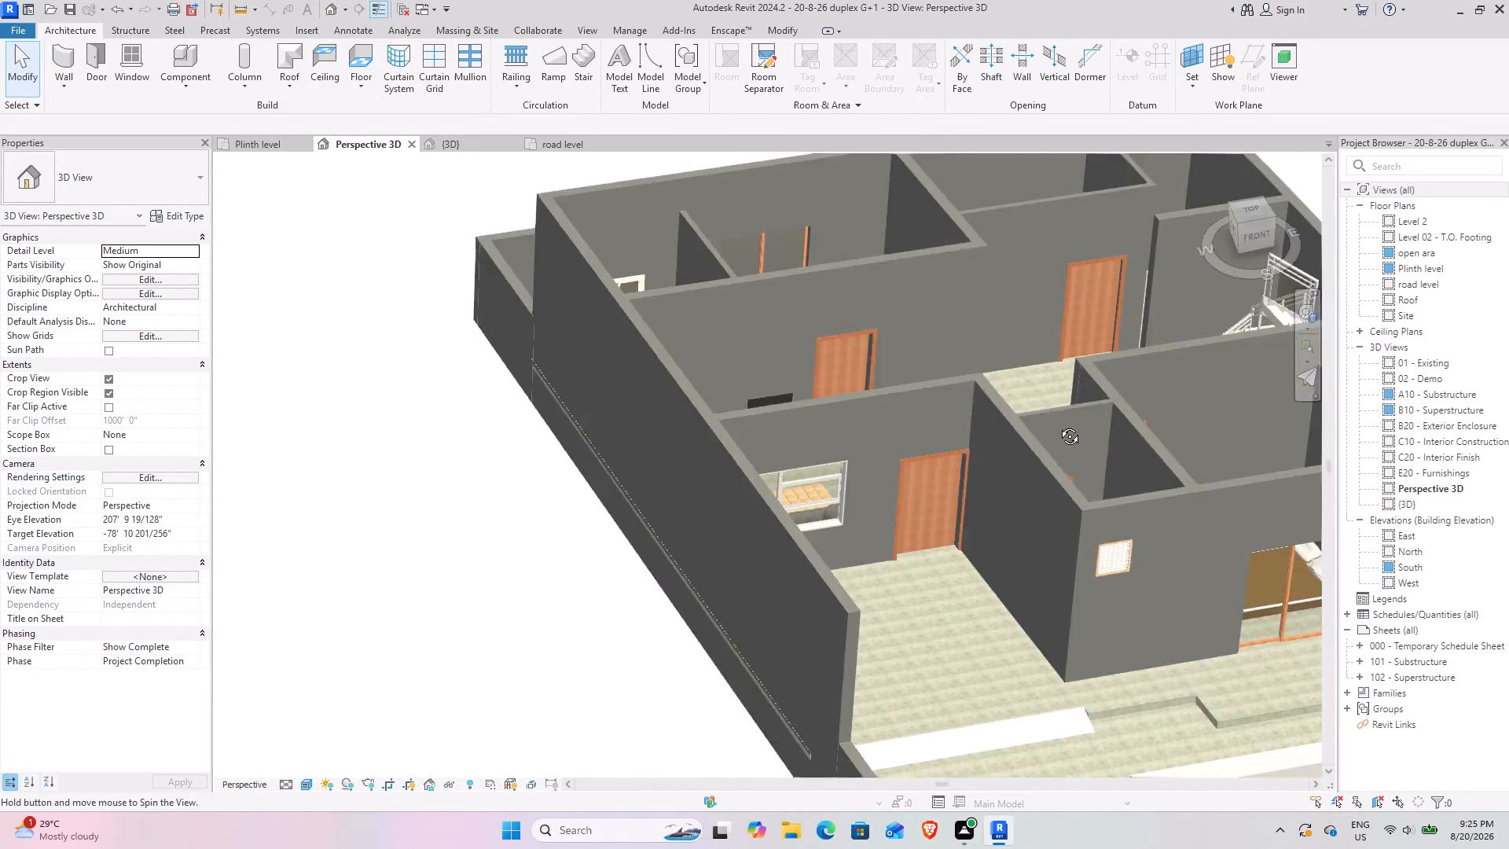
{"action": "middle_click_drag", "start_coordinate": [1058, 424], "coordinate": [978, 645], "text": "shift"}
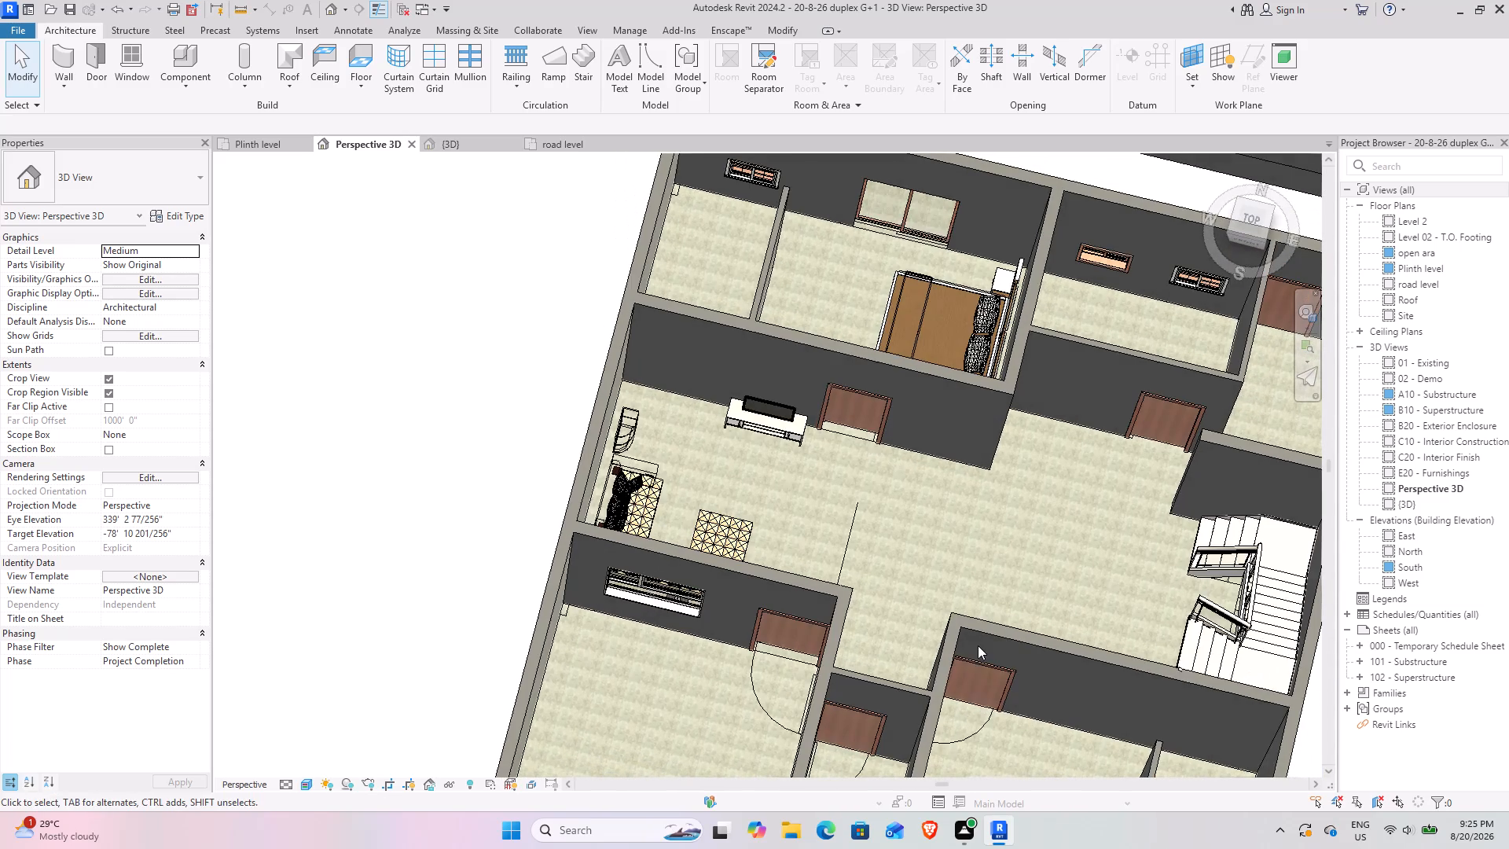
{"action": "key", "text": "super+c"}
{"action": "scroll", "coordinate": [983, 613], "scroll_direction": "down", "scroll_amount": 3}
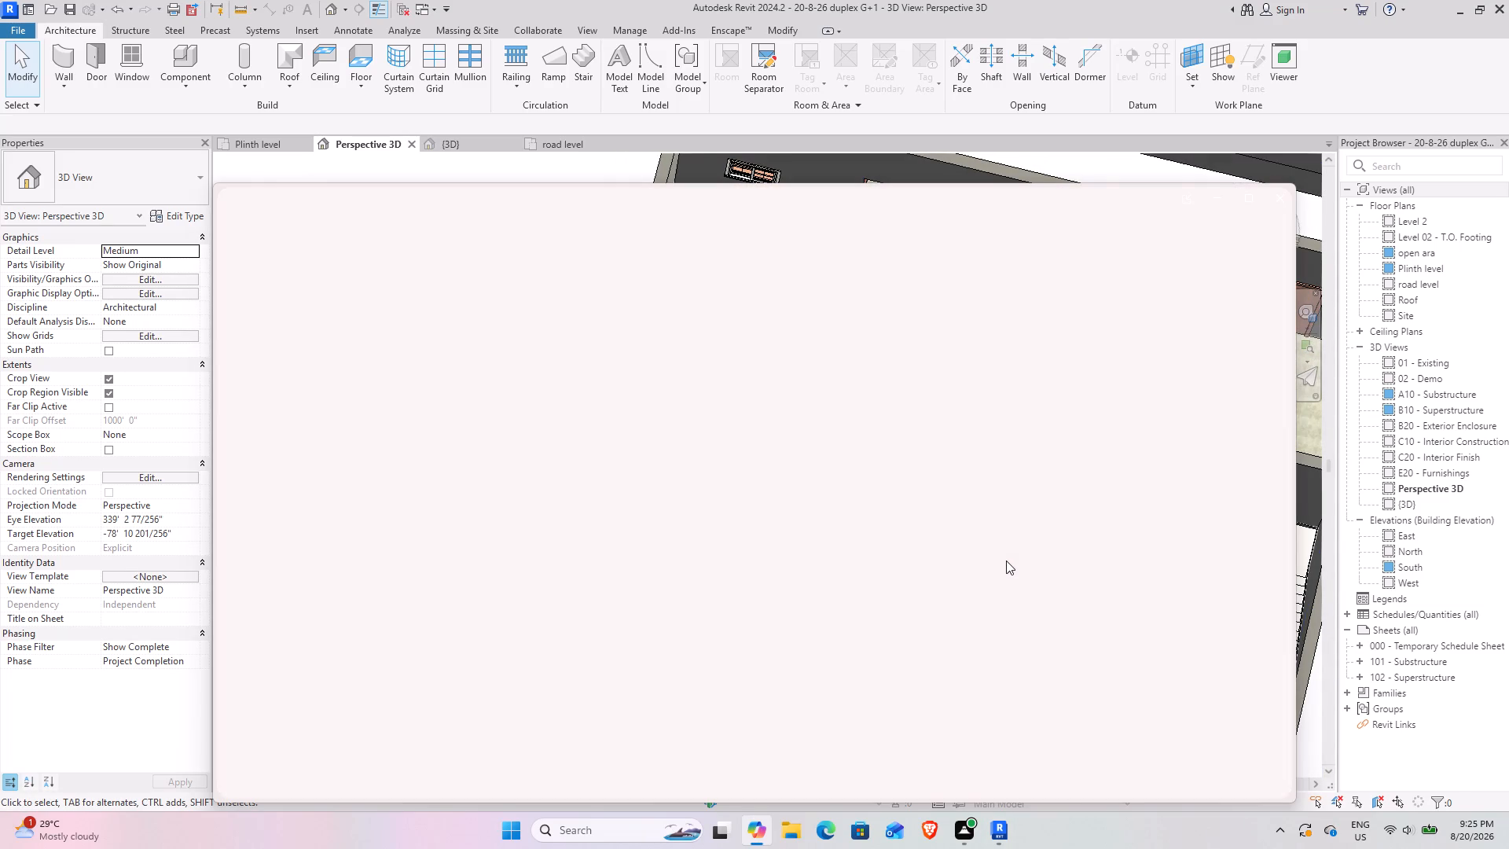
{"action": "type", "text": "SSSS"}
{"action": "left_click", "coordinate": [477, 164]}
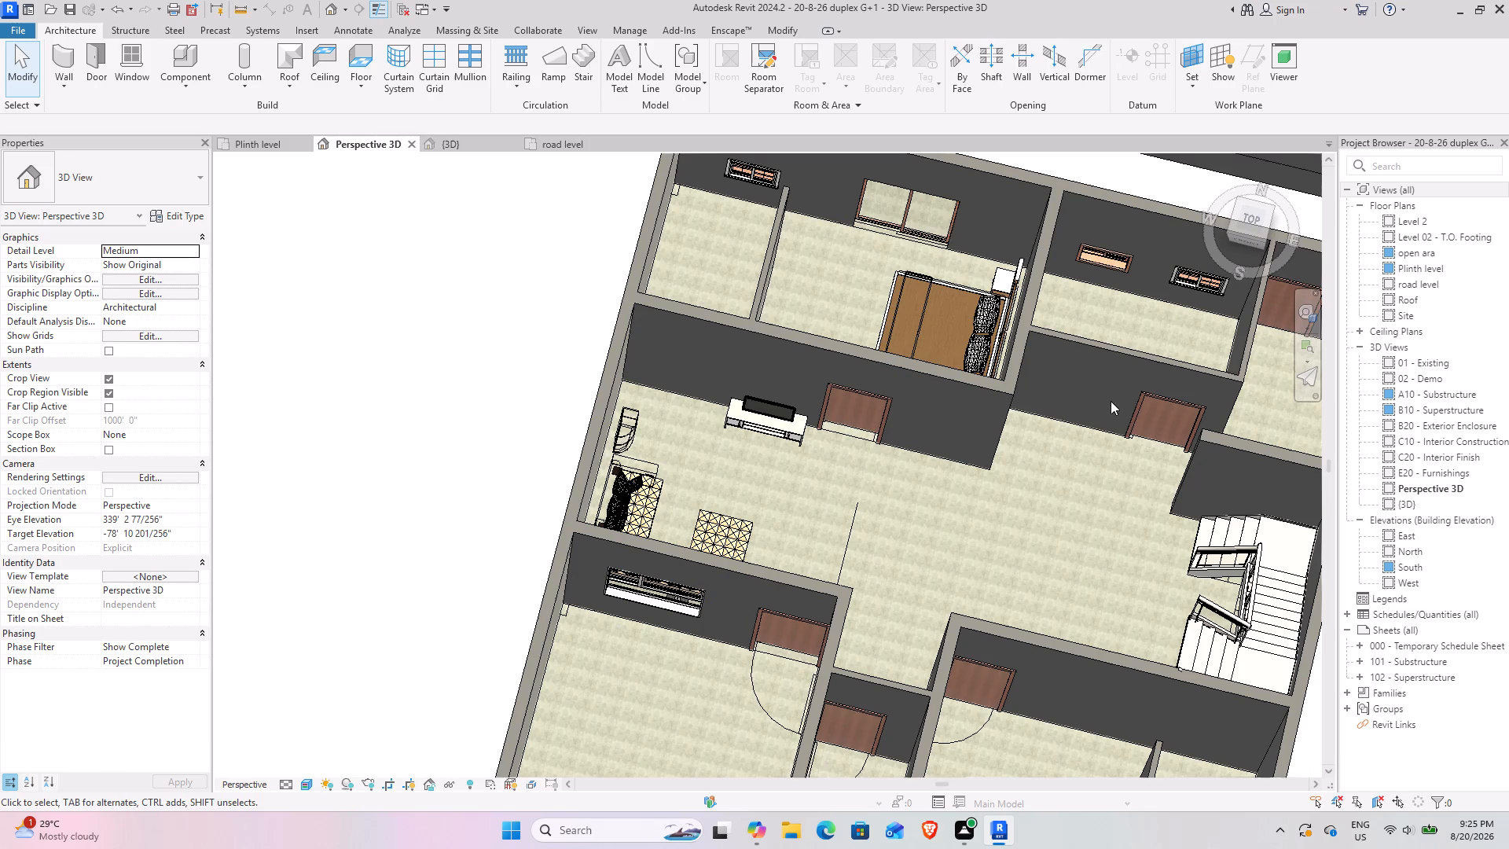
Save the duplex project with the whole Plinth level shown in the perspective 3D view.
{"action": "middle_click_drag", "start_coordinate": [1094, 413], "coordinate": [512, 81]}
{"action": "key", "text": "ctrl+s"}
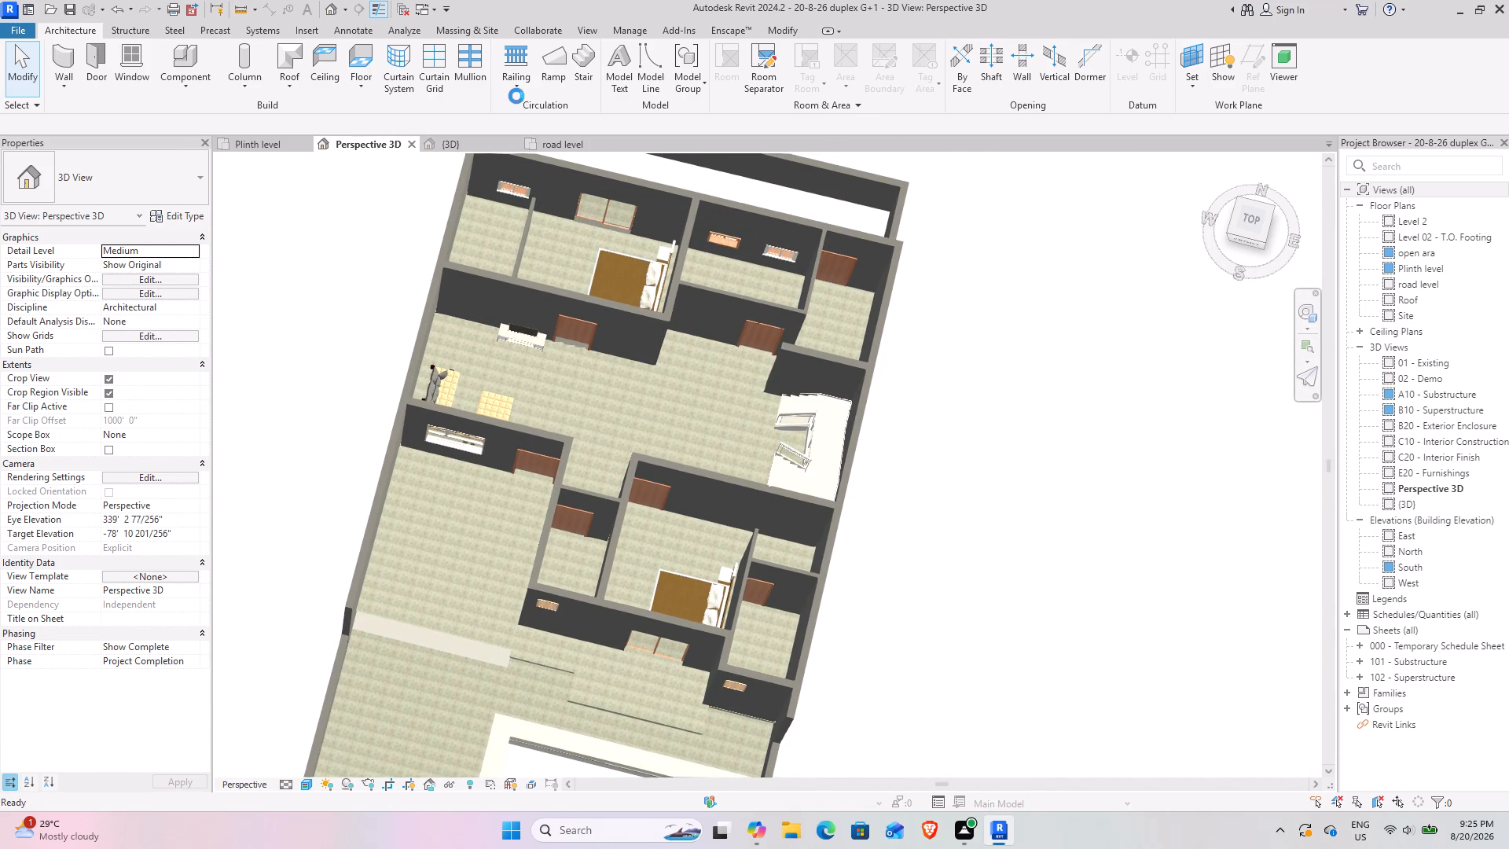
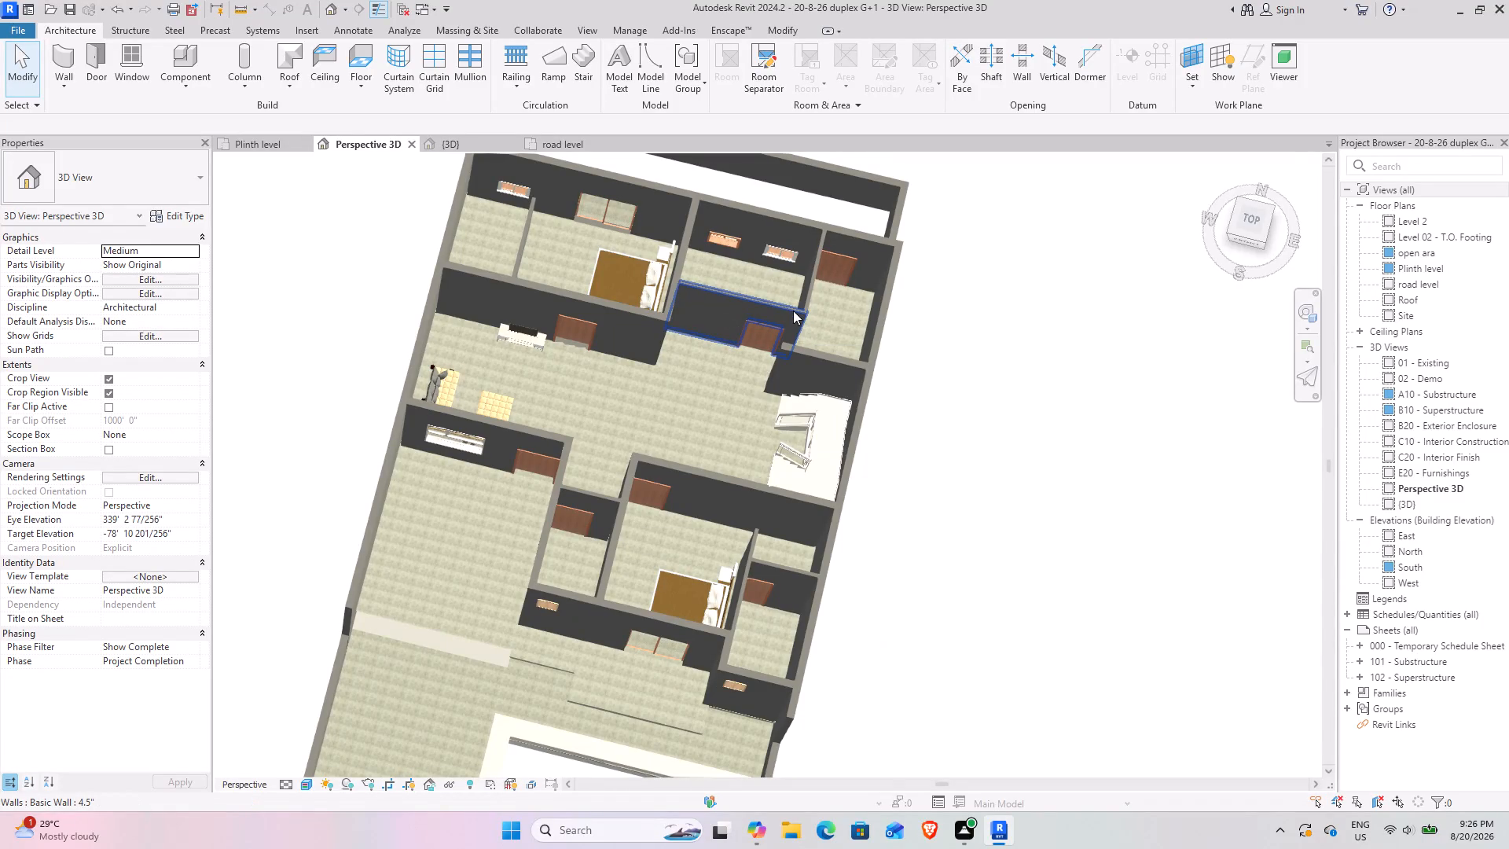
Examine the Plinth level living area in 3D, closing in on the floor between the TV stand and the opposite window wall.
{"action": "scroll", "coordinate": [793, 314], "scroll_direction": "down", "scroll_amount": 2}
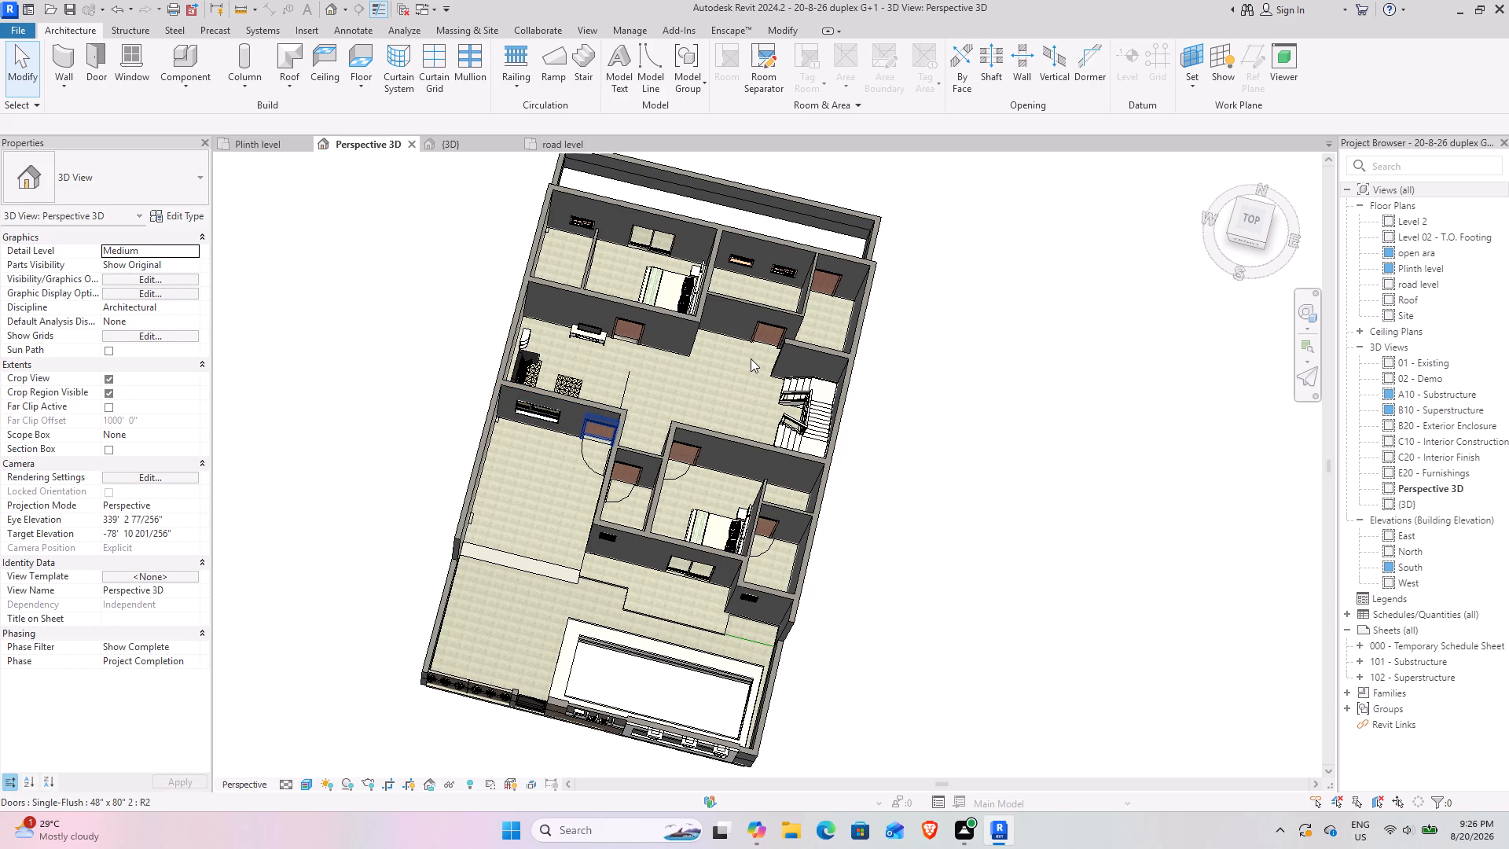
{"action": "scroll", "coordinate": [579, 402], "scroll_direction": "up", "scroll_amount": 5, "text": "shift"}
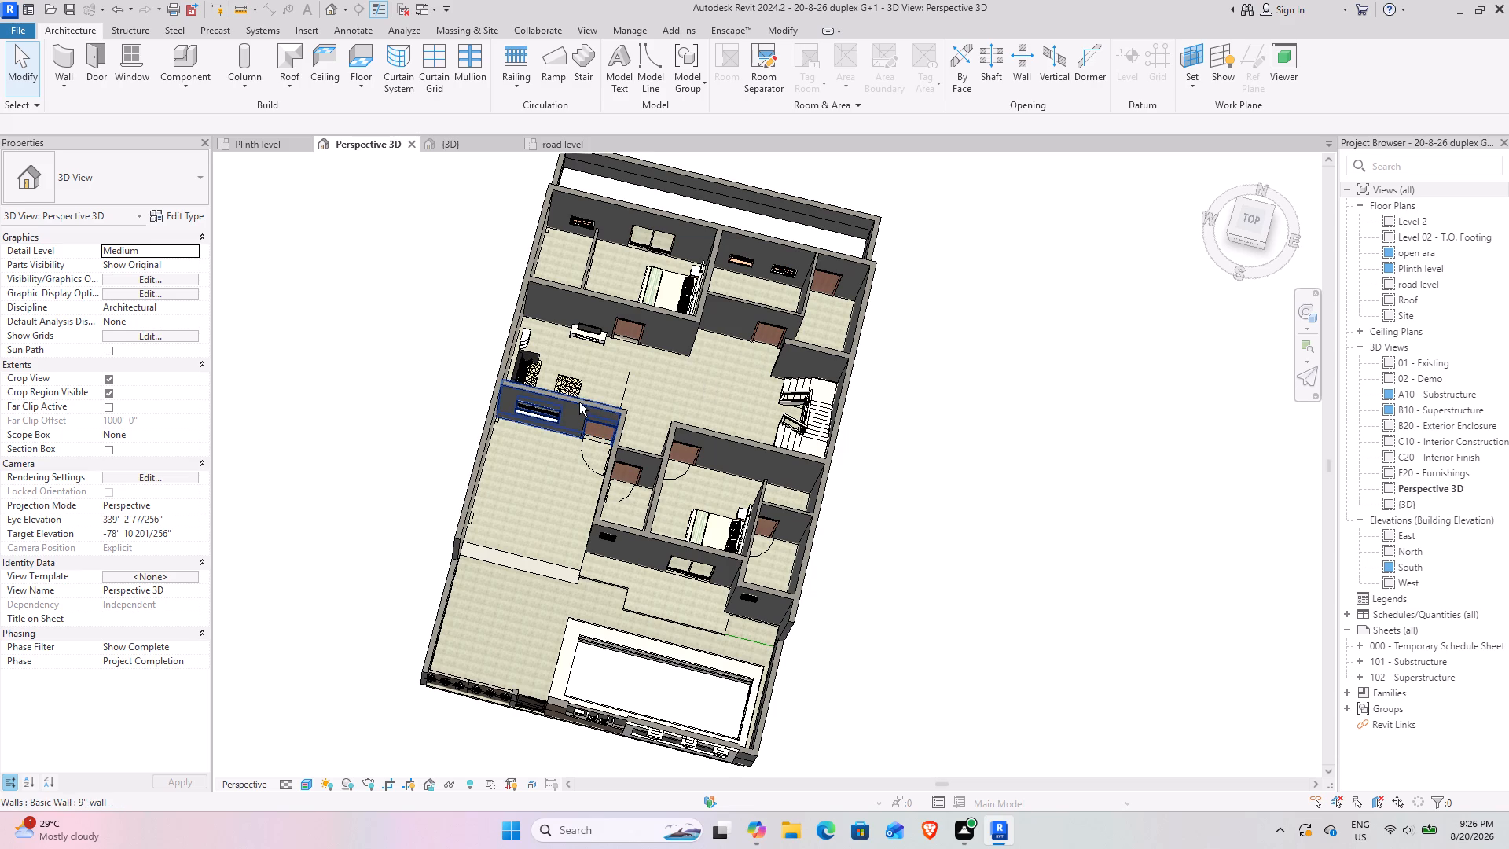
{"action": "scroll", "coordinate": [663, 387], "scroll_direction": "up", "scroll_amount": 6}
{"action": "middle_click_drag", "start_coordinate": [570, 402], "coordinate": [681, 296], "text": "shift"}
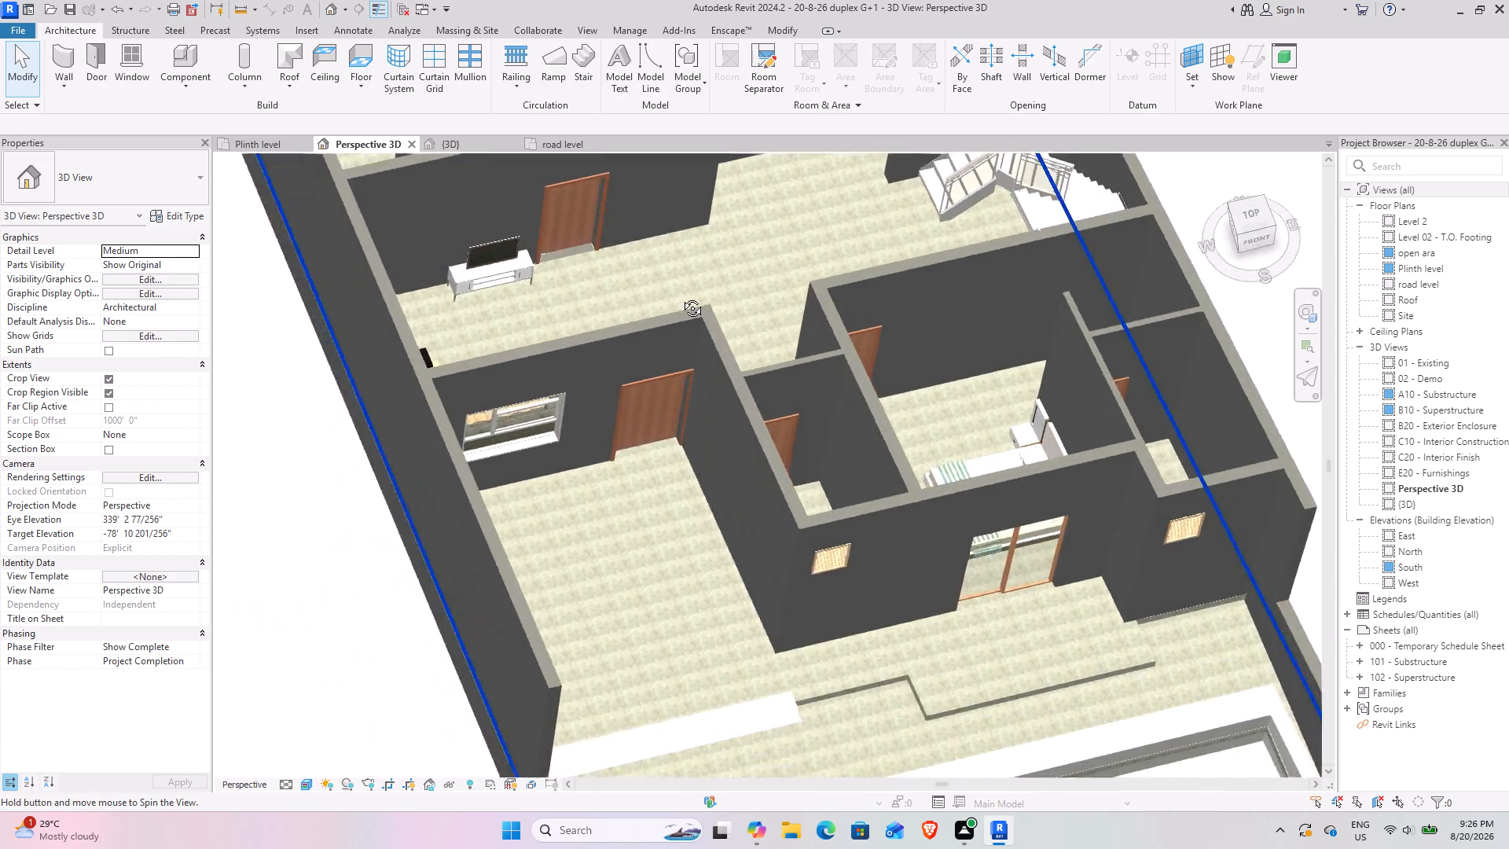
{"action": "middle_click_drag", "start_coordinate": [681, 296], "coordinate": [821, 260], "text": "shift"}
{"action": "middle_click_drag", "start_coordinate": [727, 242], "coordinate": [766, 454]}
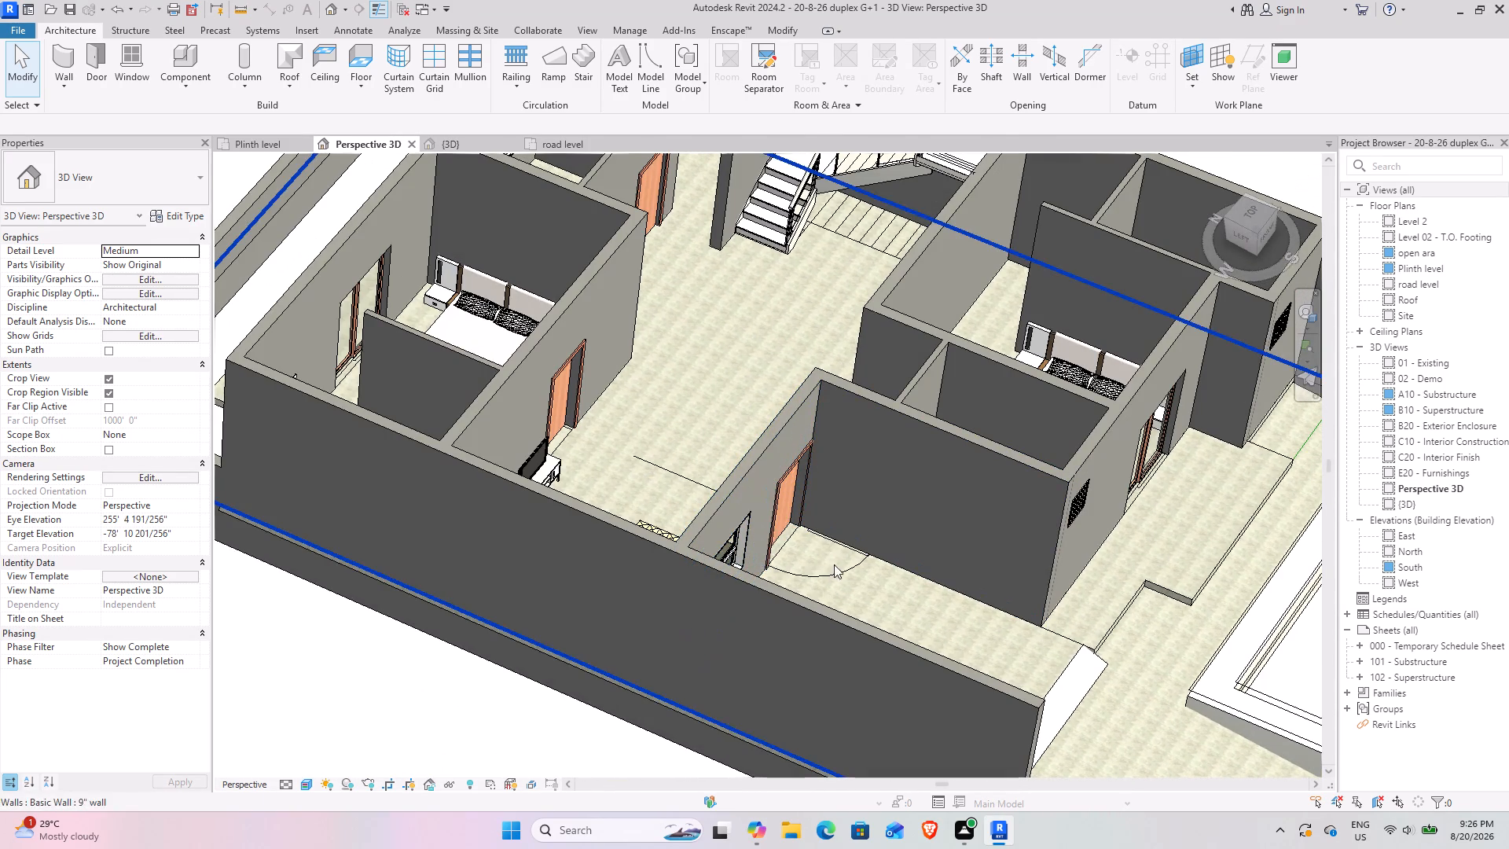
{"action": "scroll", "coordinate": [659, 468], "scroll_direction": "up", "scroll_amount": 5}
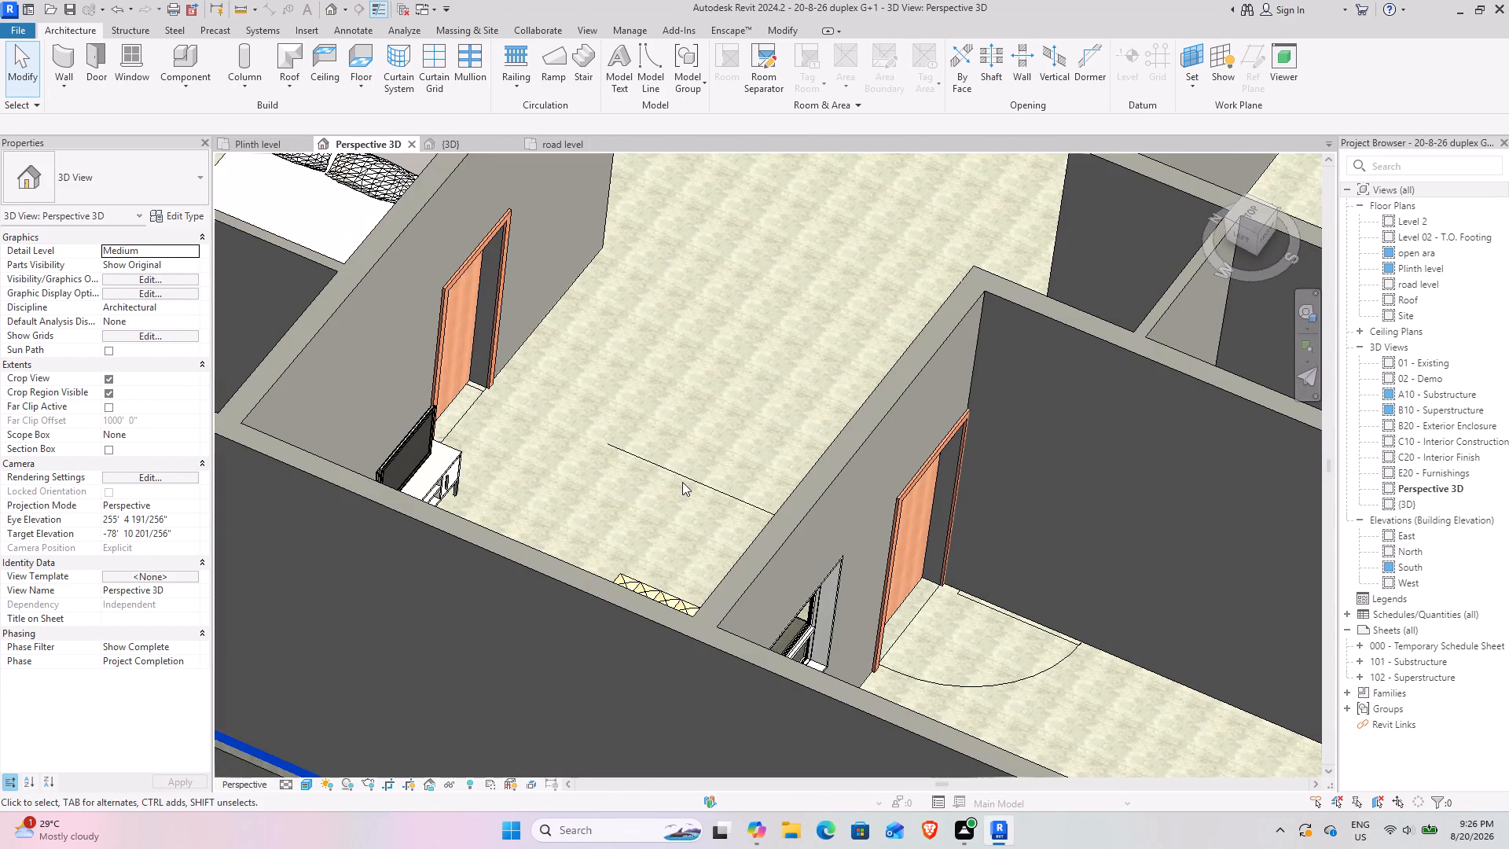
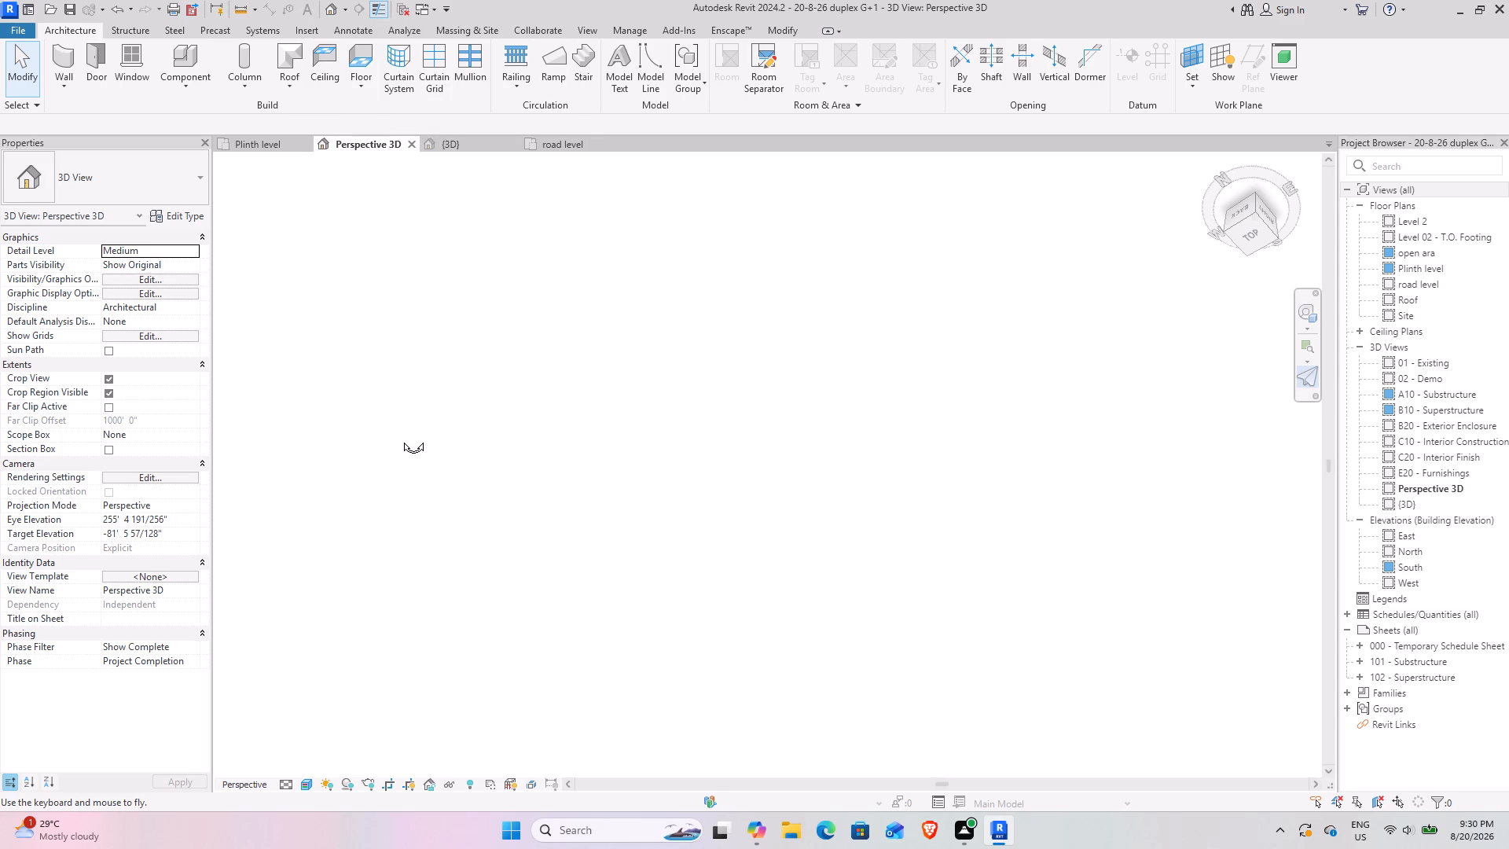
Exit fly navigation in the Perspective 3D view and look for the duplex model there.
{"action": "scroll", "coordinate": [674, 384], "scroll_direction": "down", "scroll_amount": 6}
{"action": "key", "text": "Escape"}
{"action": "key", "text": "Escape"}
{"action": "scroll", "coordinate": [696, 483], "scroll_direction": "down", "scroll_amount": 14}
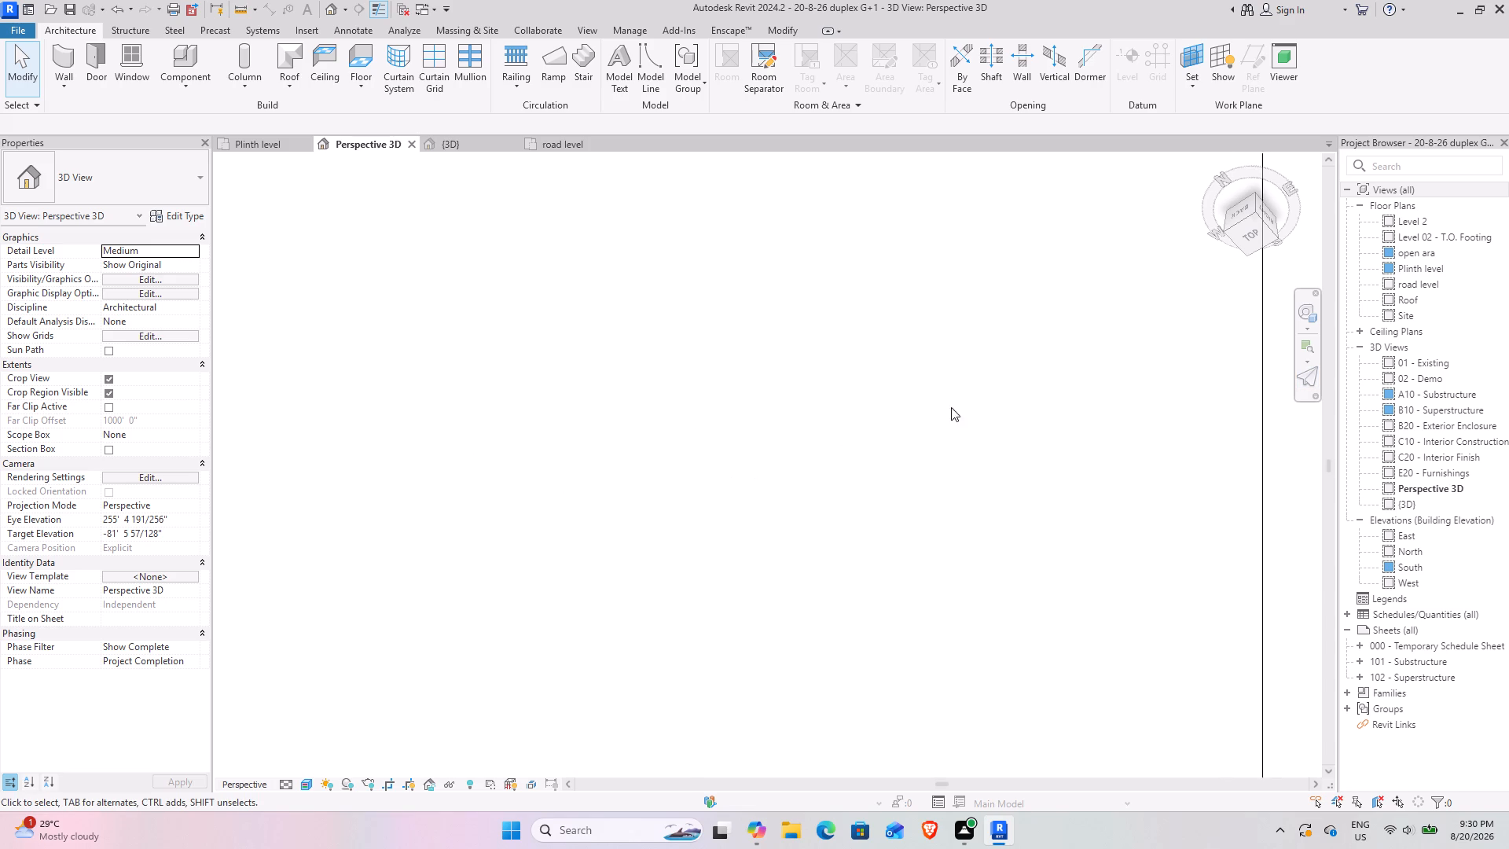
{"action": "scroll", "coordinate": [951, 407], "scroll_direction": "down", "scroll_amount": 7}
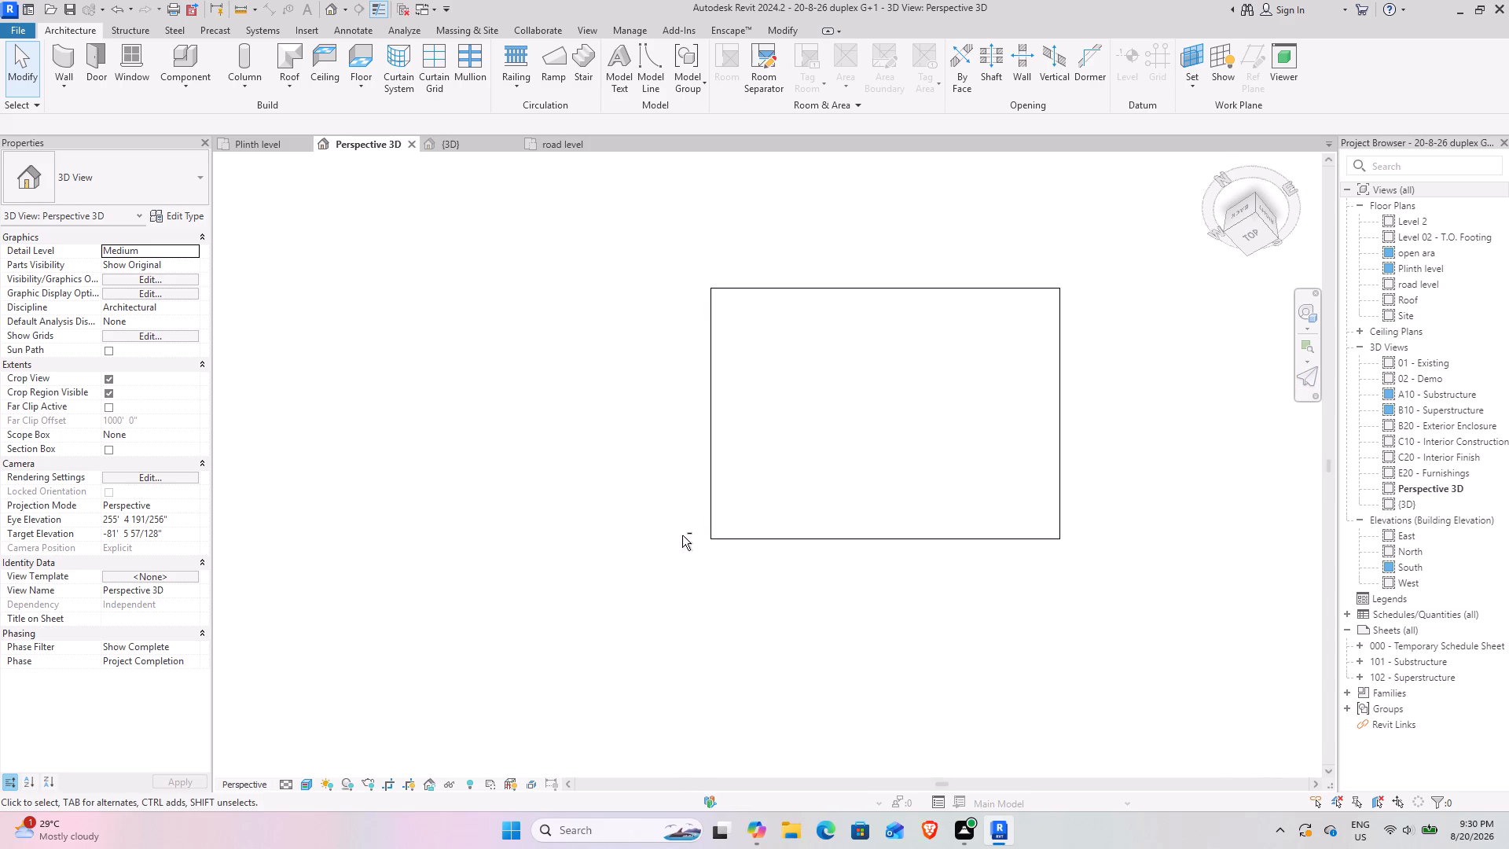
{"action": "middle_click_drag", "start_coordinate": [682, 535], "coordinate": [723, 360], "text": "shift"}
{"action": "scroll", "coordinate": [779, 379], "scroll_direction": "down", "scroll_amount": 4}
{"action": "middle_click_drag", "start_coordinate": [818, 476], "coordinate": [838, 224], "text": "shift"}
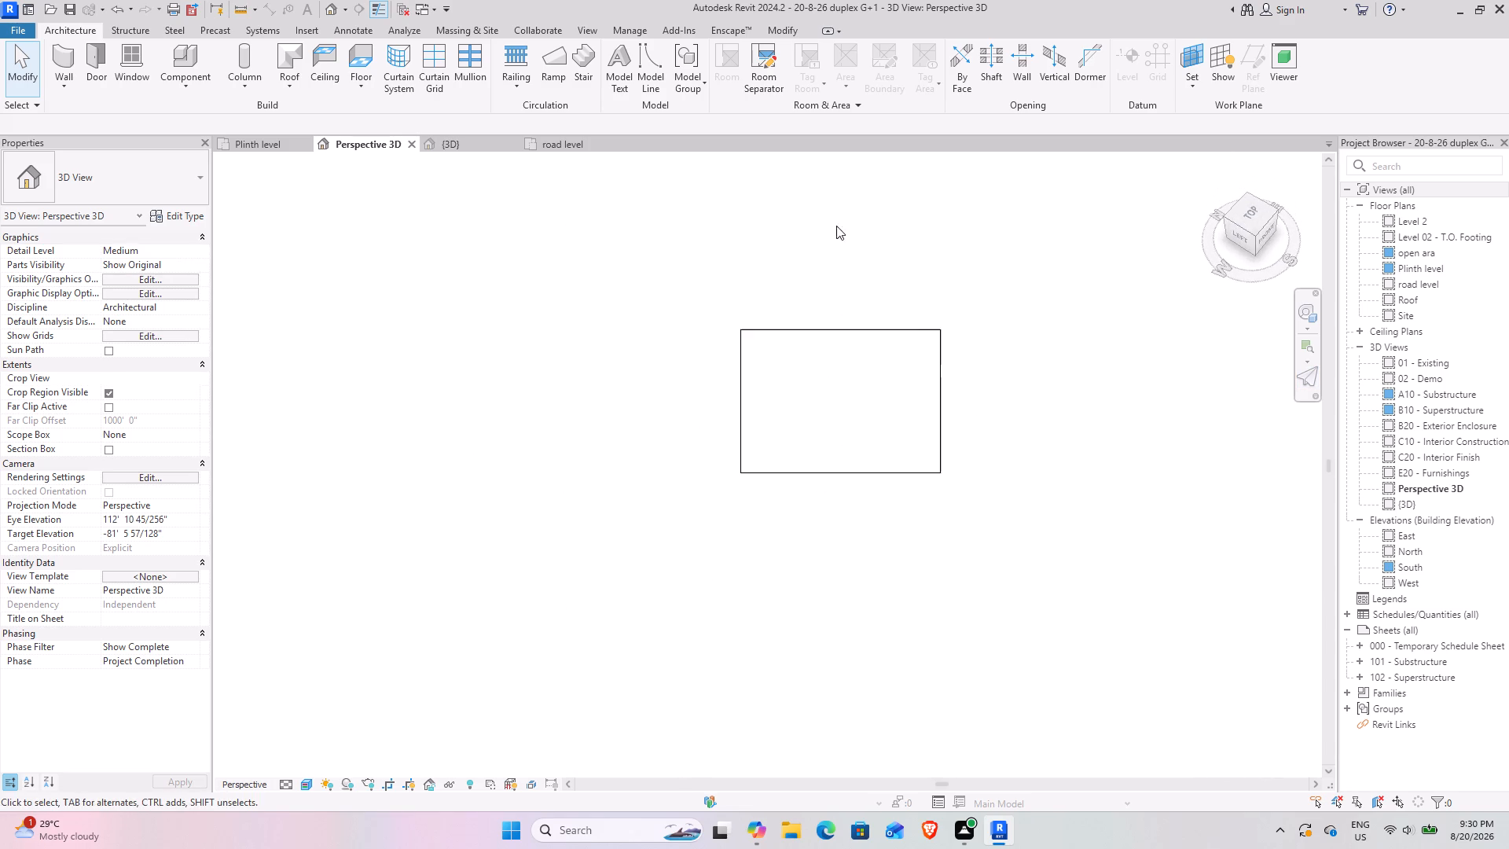
{"action": "middle_click_drag", "start_coordinate": [780, 502], "coordinate": [806, 327], "text": "shift"}
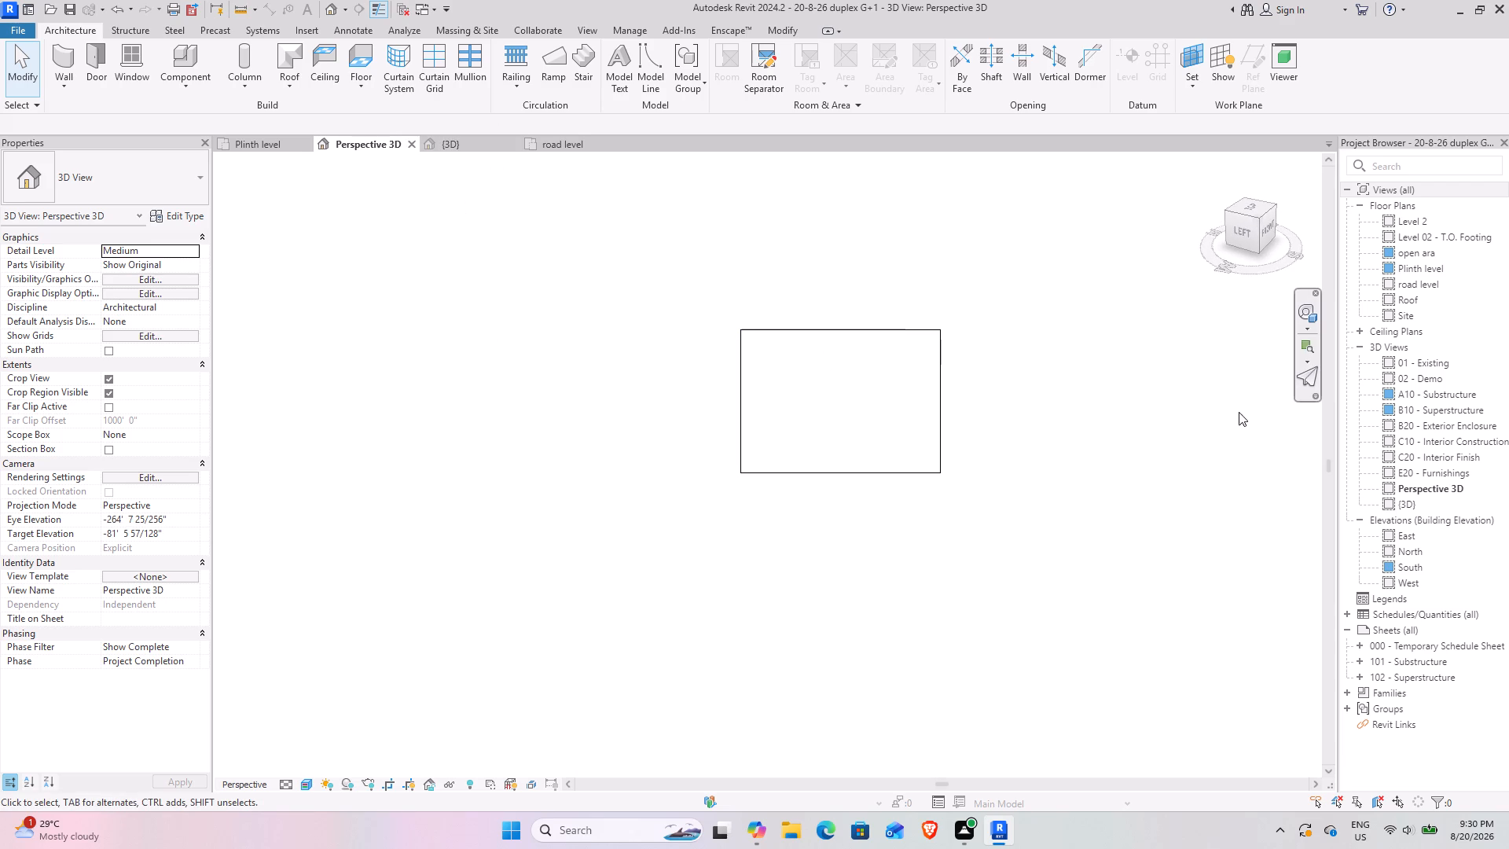
Check the duplex model in the {3D} view against the Perspective 3D view.
{"action": "left_click", "coordinate": [446, 142]}
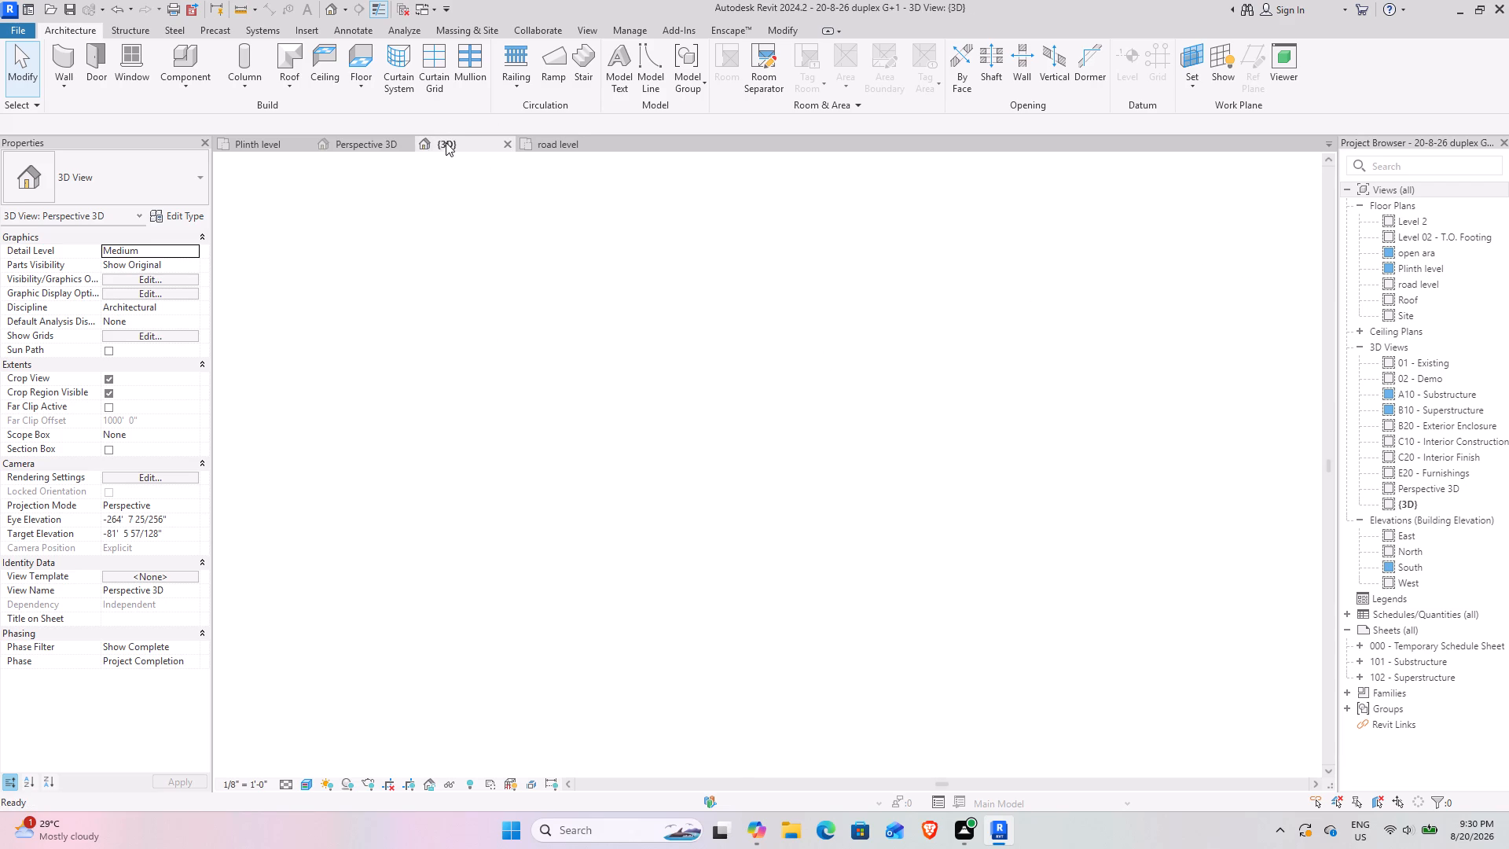
{"action": "scroll", "coordinate": [755, 538], "scroll_direction": "down", "scroll_amount": 8}
{"action": "middle_click_drag", "start_coordinate": [722, 627], "coordinate": [721, 625], "text": "shift"}
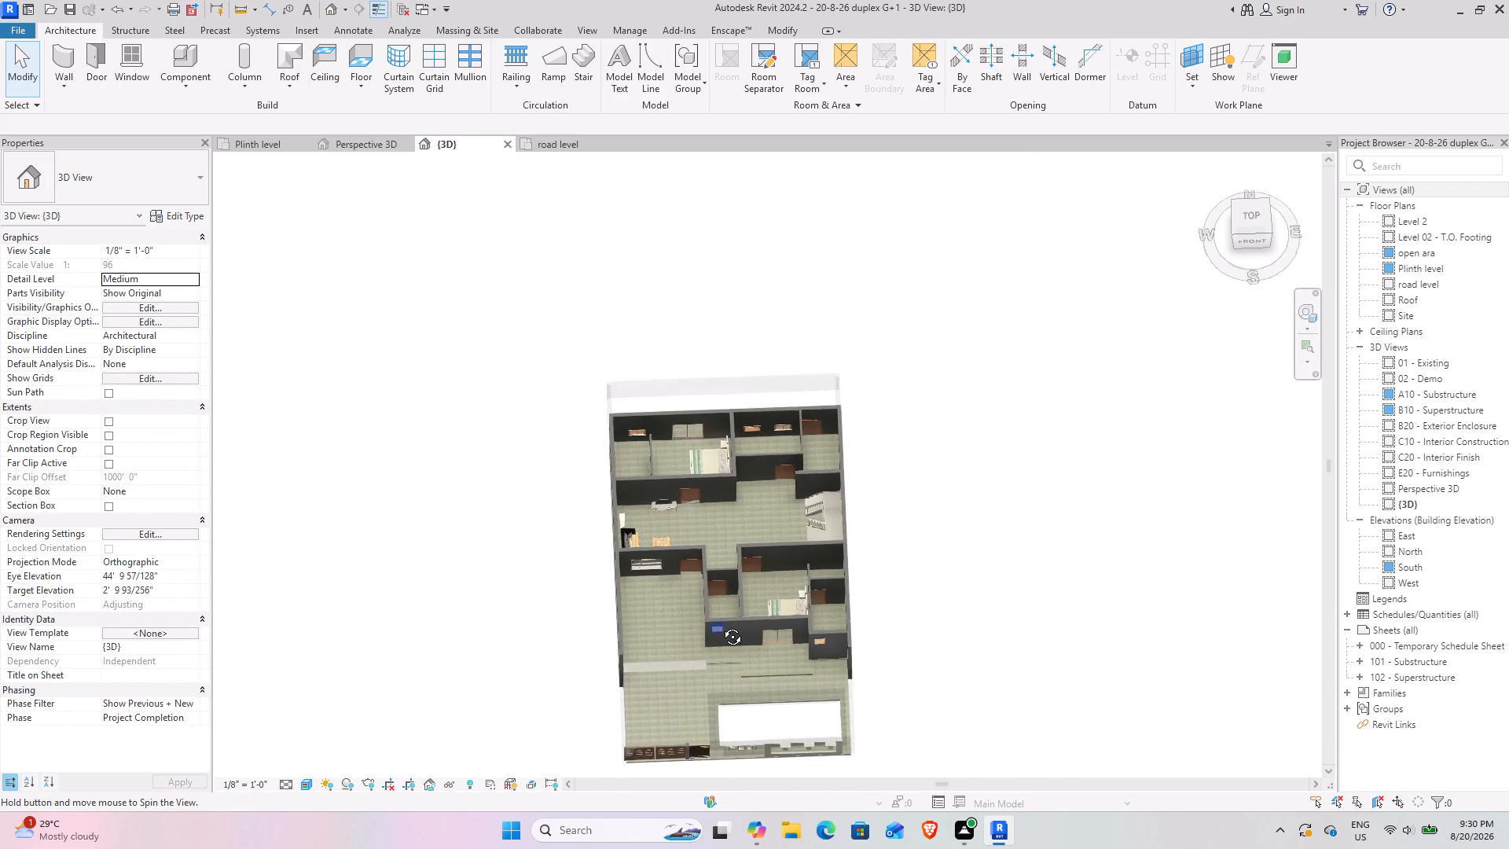
{"action": "middle_click_drag", "start_coordinate": [721, 625], "coordinate": [878, 450], "text": "shift"}
{"action": "scroll", "coordinate": [732, 529], "scroll_direction": "up", "scroll_amount": 4}
{"action": "left_click", "coordinate": [368, 142]}
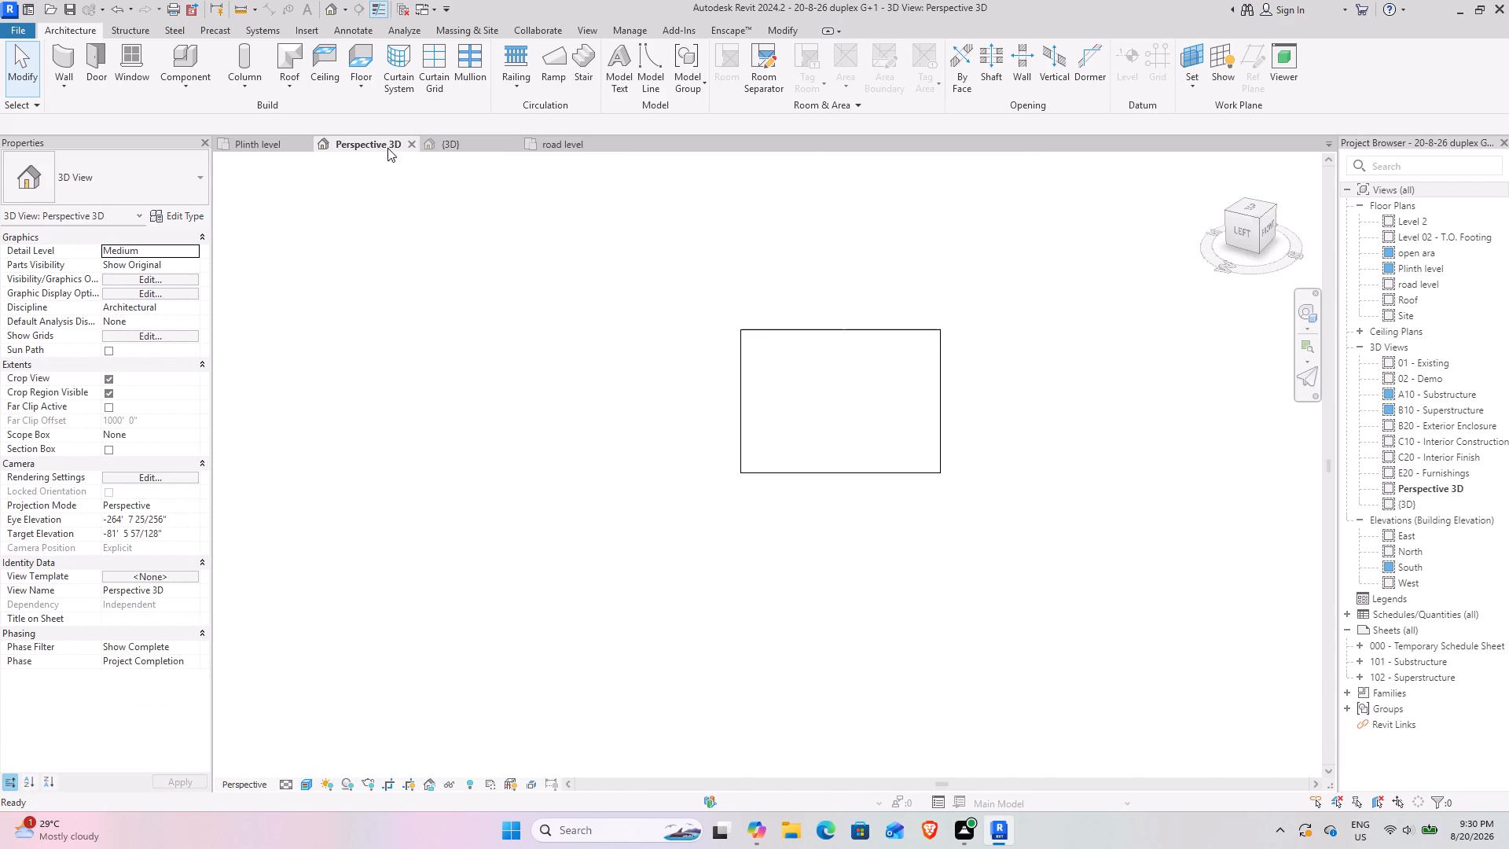
{"action": "scroll", "coordinate": [872, 428], "scroll_direction": "down", "scroll_amount": 4}
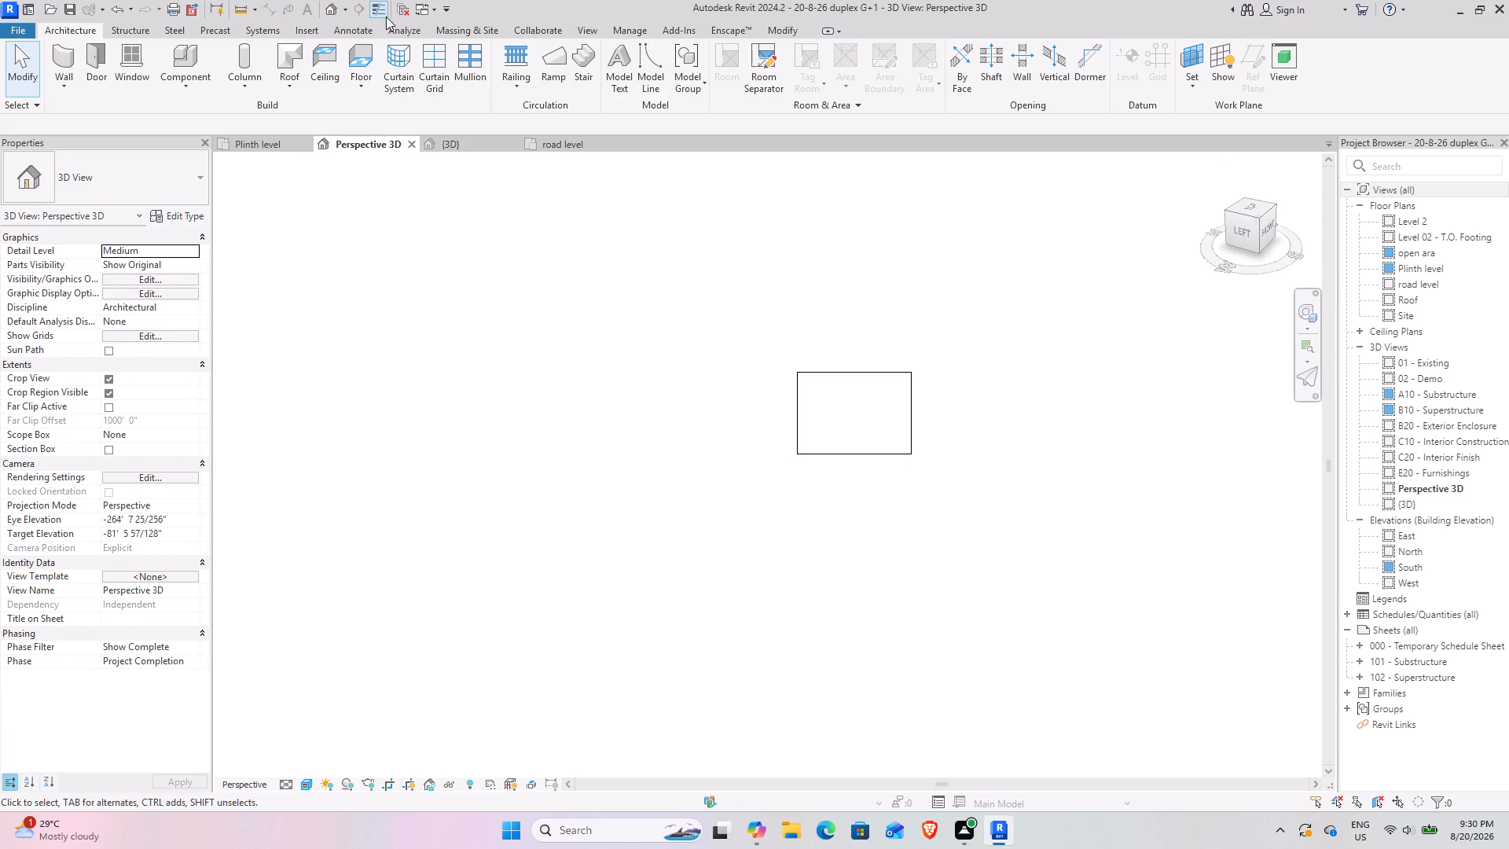
{"action": "left_click", "coordinate": [321, 12]}
{"action": "left_click", "coordinate": [330, 9]}
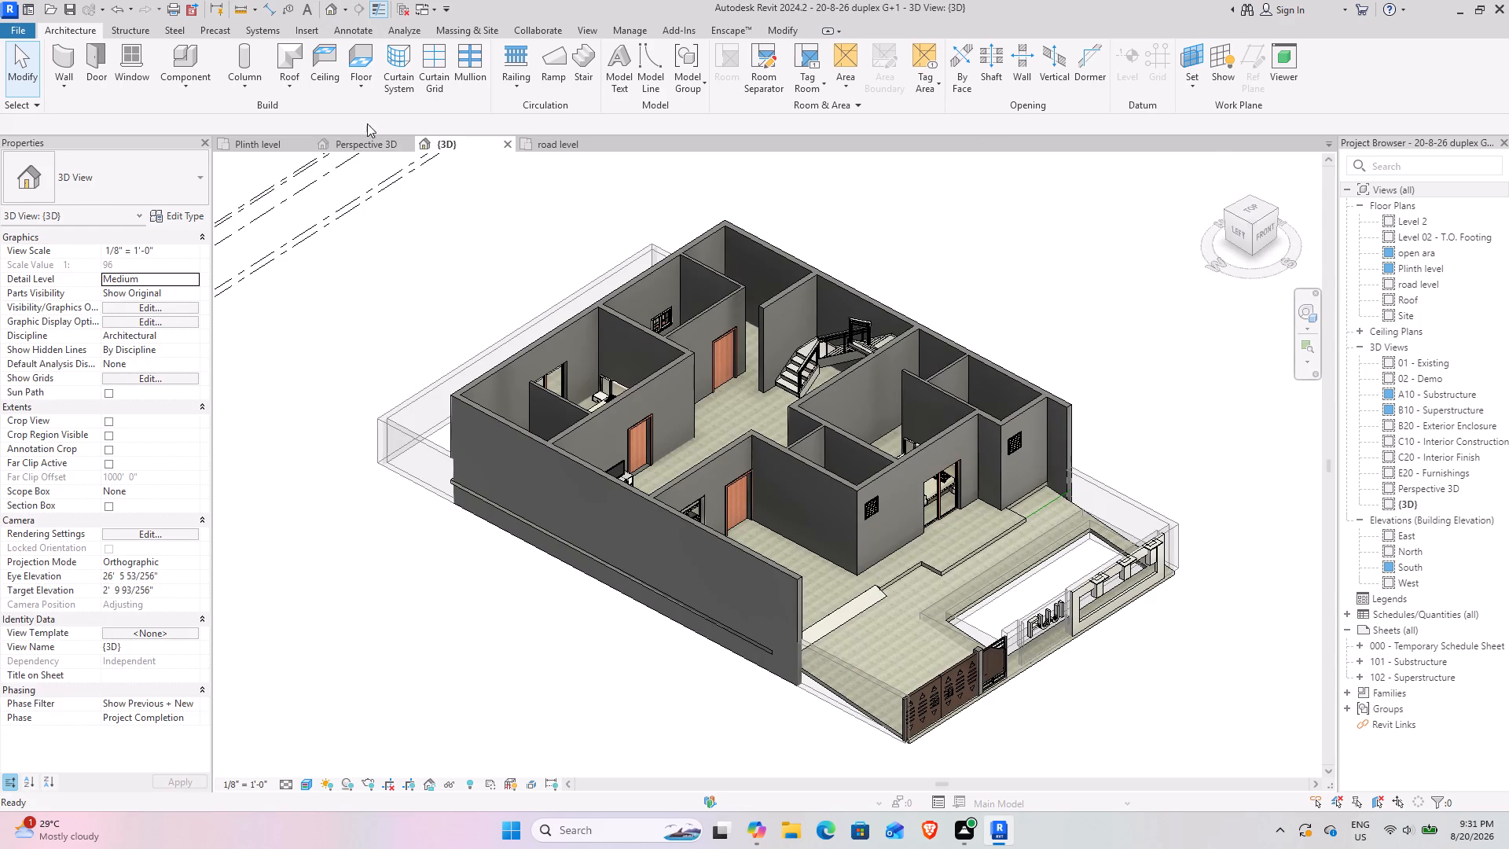
Orbit the Perspective 3D view in search of the duplex model.
{"action": "left_click", "coordinate": [369, 136]}
{"action": "middle_click_drag", "start_coordinate": [872, 455], "coordinate": [869, 441], "text": "shift"}
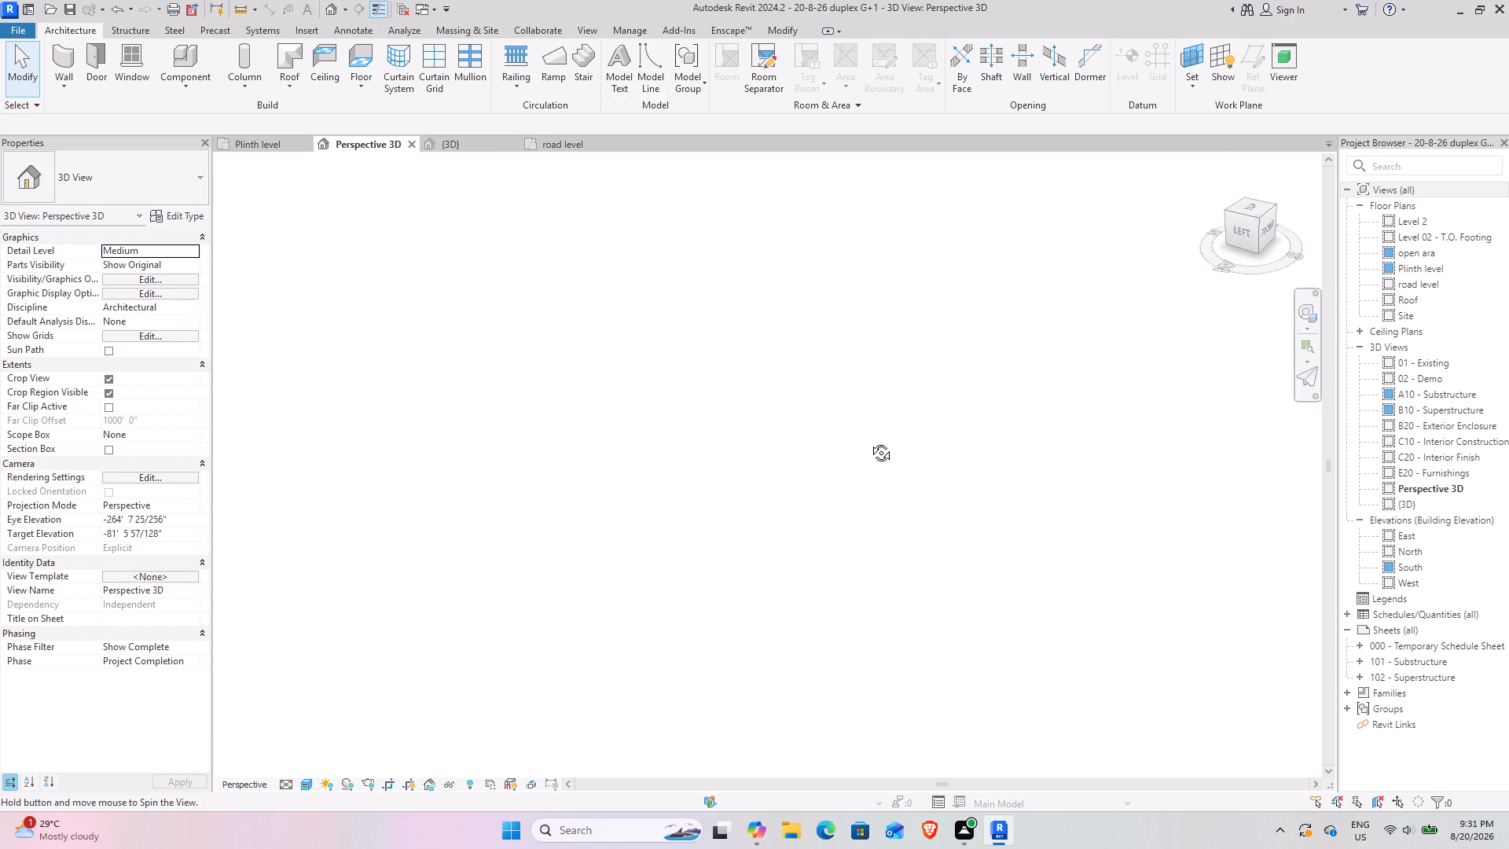
{"action": "middle_click_drag", "start_coordinate": [869, 441], "coordinate": [935, 315], "text": "shift"}
{"action": "middle_click_drag", "start_coordinate": [986, 326], "coordinate": [792, 418]}
{"action": "middle_click_drag", "start_coordinate": [593, 502], "coordinate": [730, 420], "text": "shift"}
{"action": "middle_click_drag", "start_coordinate": [881, 400], "coordinate": [686, 432]}
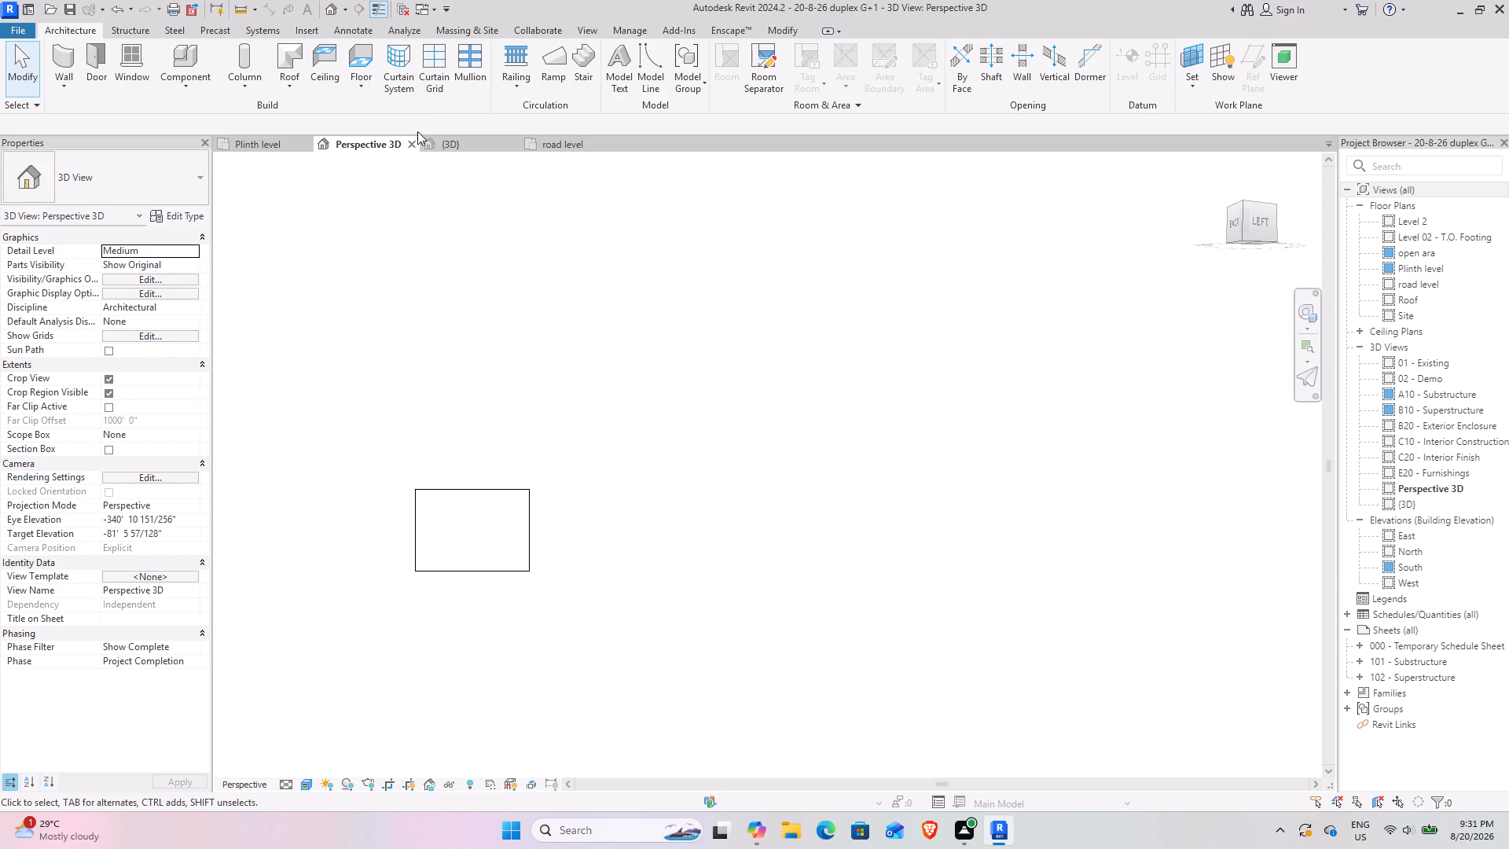
{"action": "left_click", "coordinate": [404, 149]}
Close the Perspective 3D view, reopen it and look for the model in it again.
{"action": "left_click", "coordinate": [410, 142]}
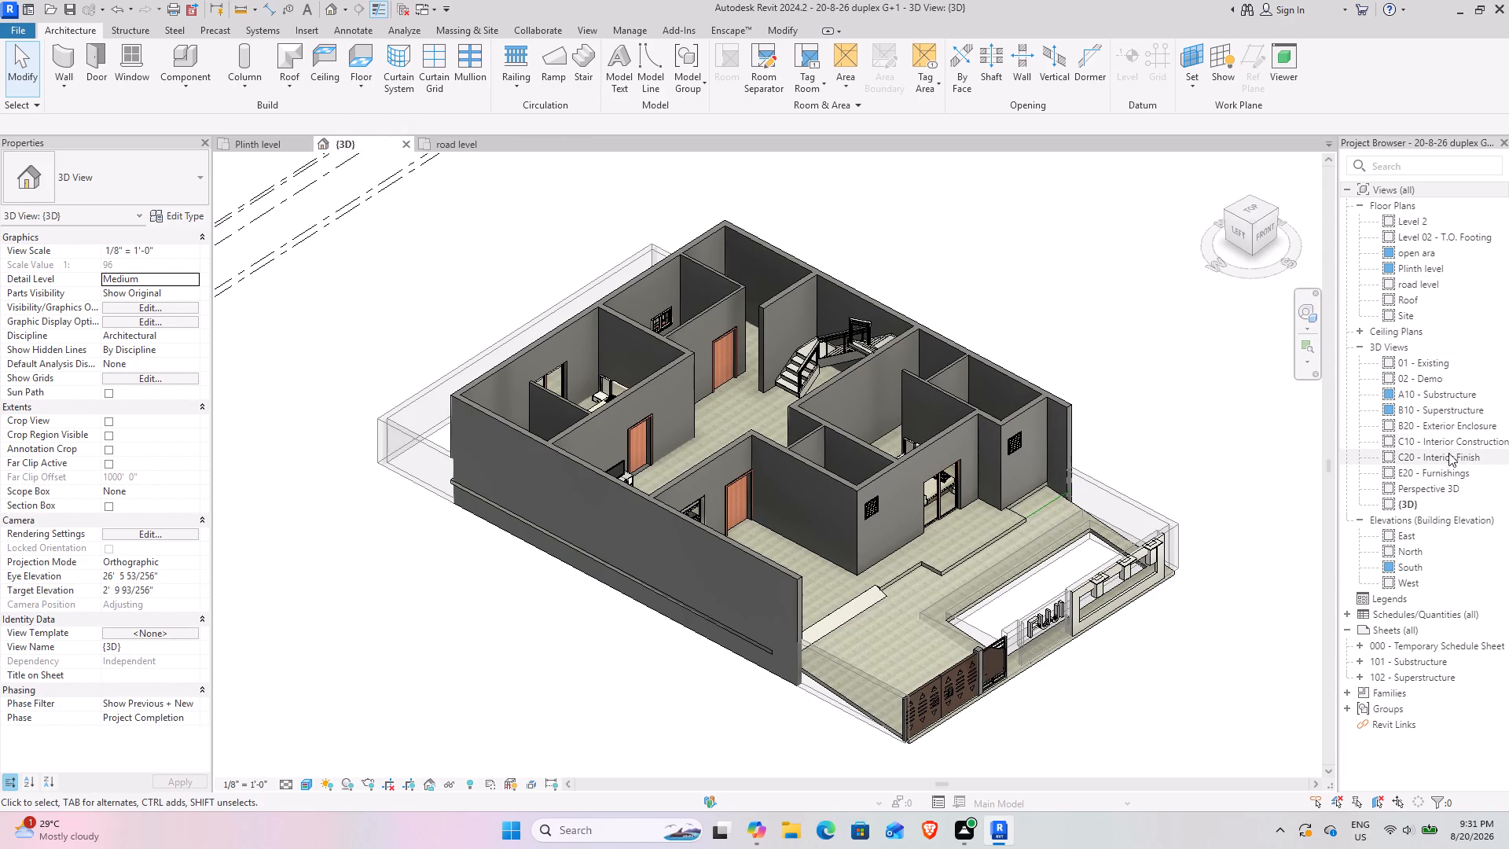
{"action": "double_click", "coordinate": [1459, 487]}
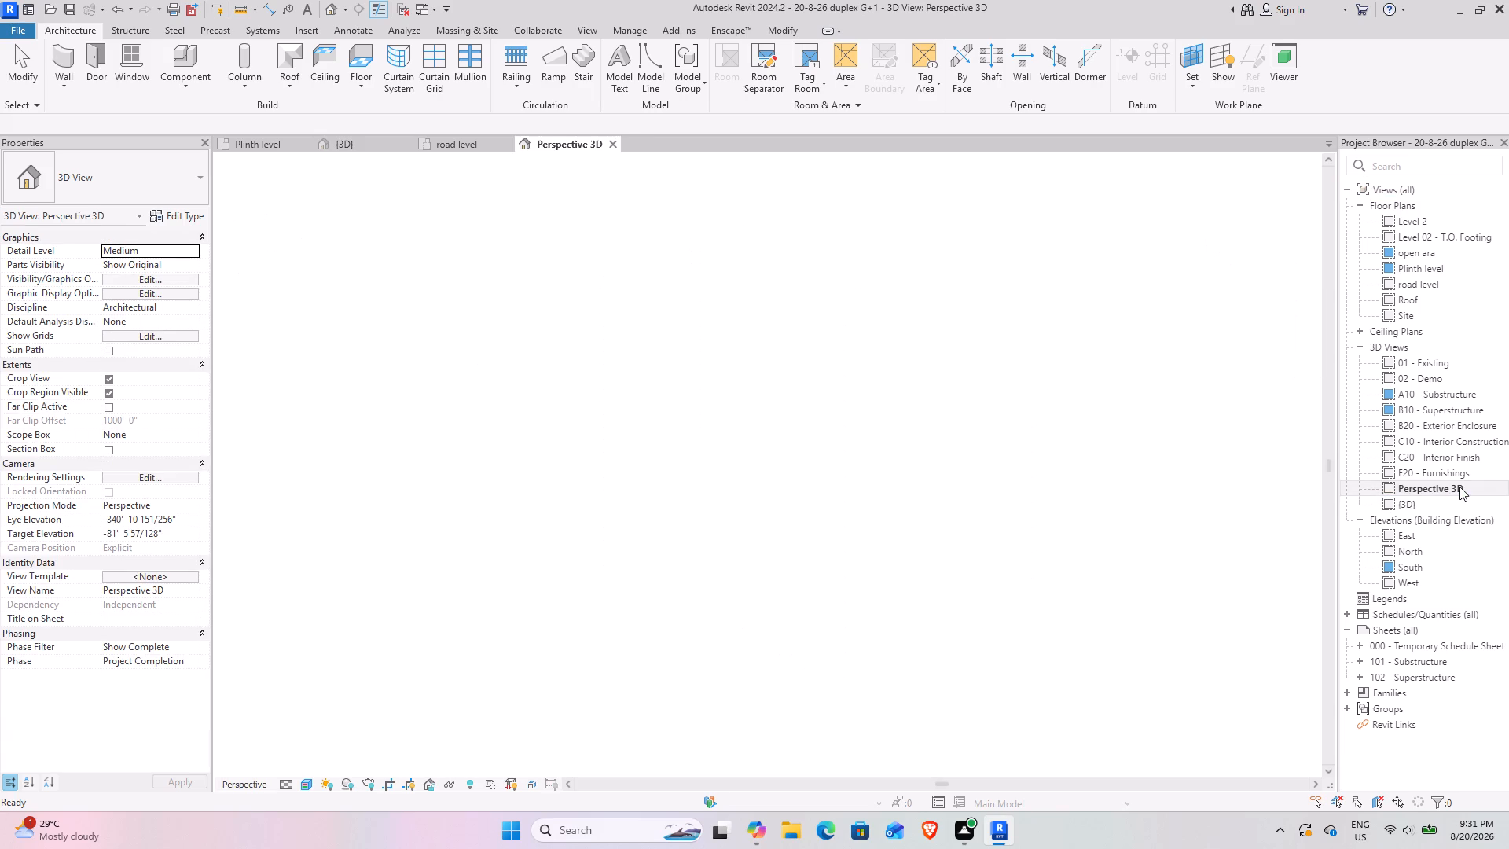
{"action": "scroll", "coordinate": [975, 469], "scroll_direction": "down", "scroll_amount": 4}
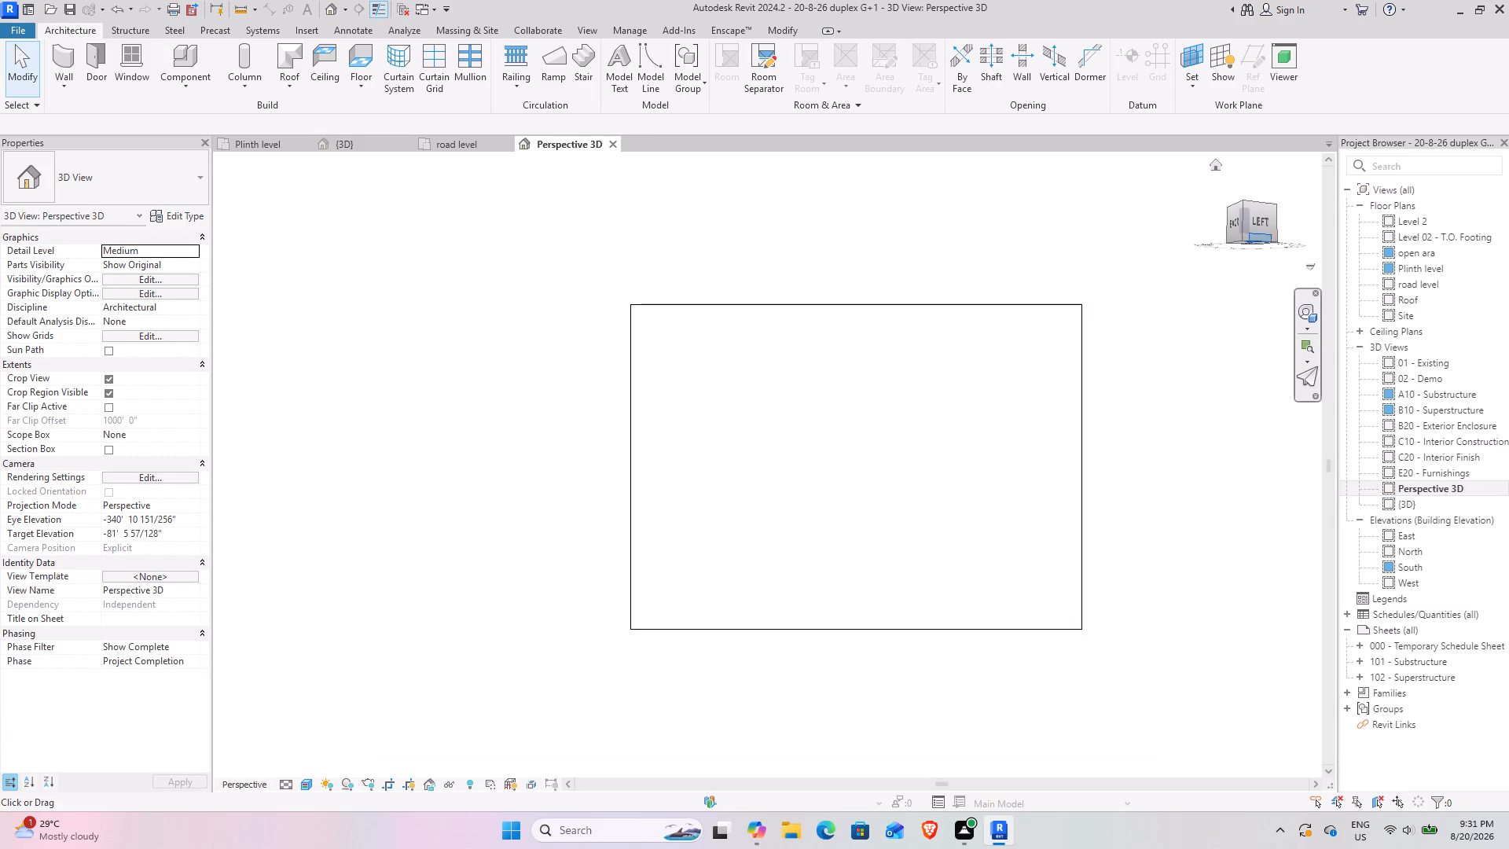
{"action": "middle_click_drag", "start_coordinate": [1085, 491], "coordinate": [1059, 497], "text": "shift"}
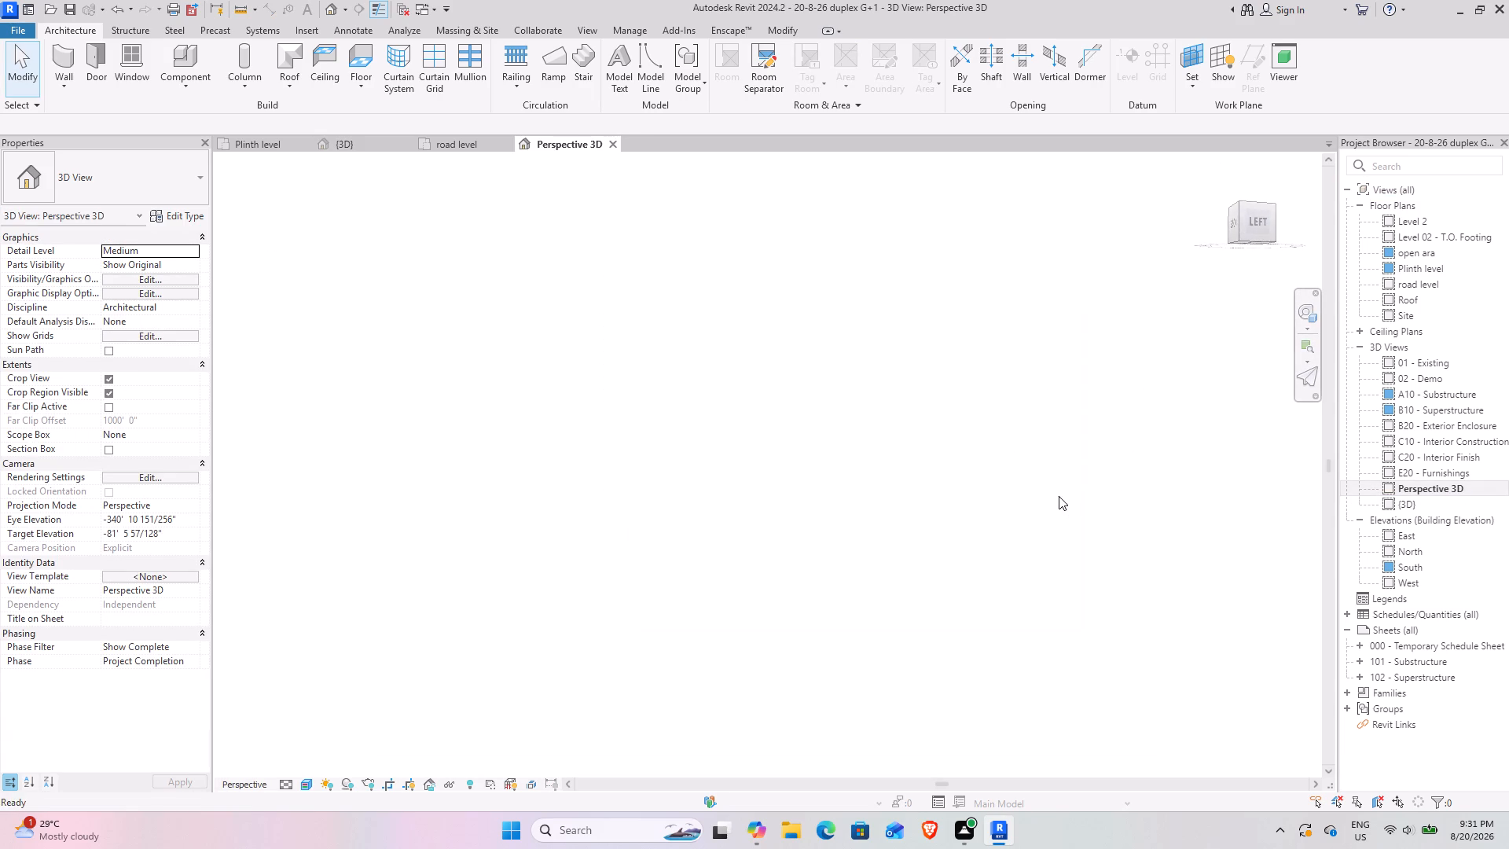
Open the Workplane Viewer, look over the active work plane around the FUJI lettering and close the viewer.
{"action": "left_click", "coordinate": [1280, 58]}
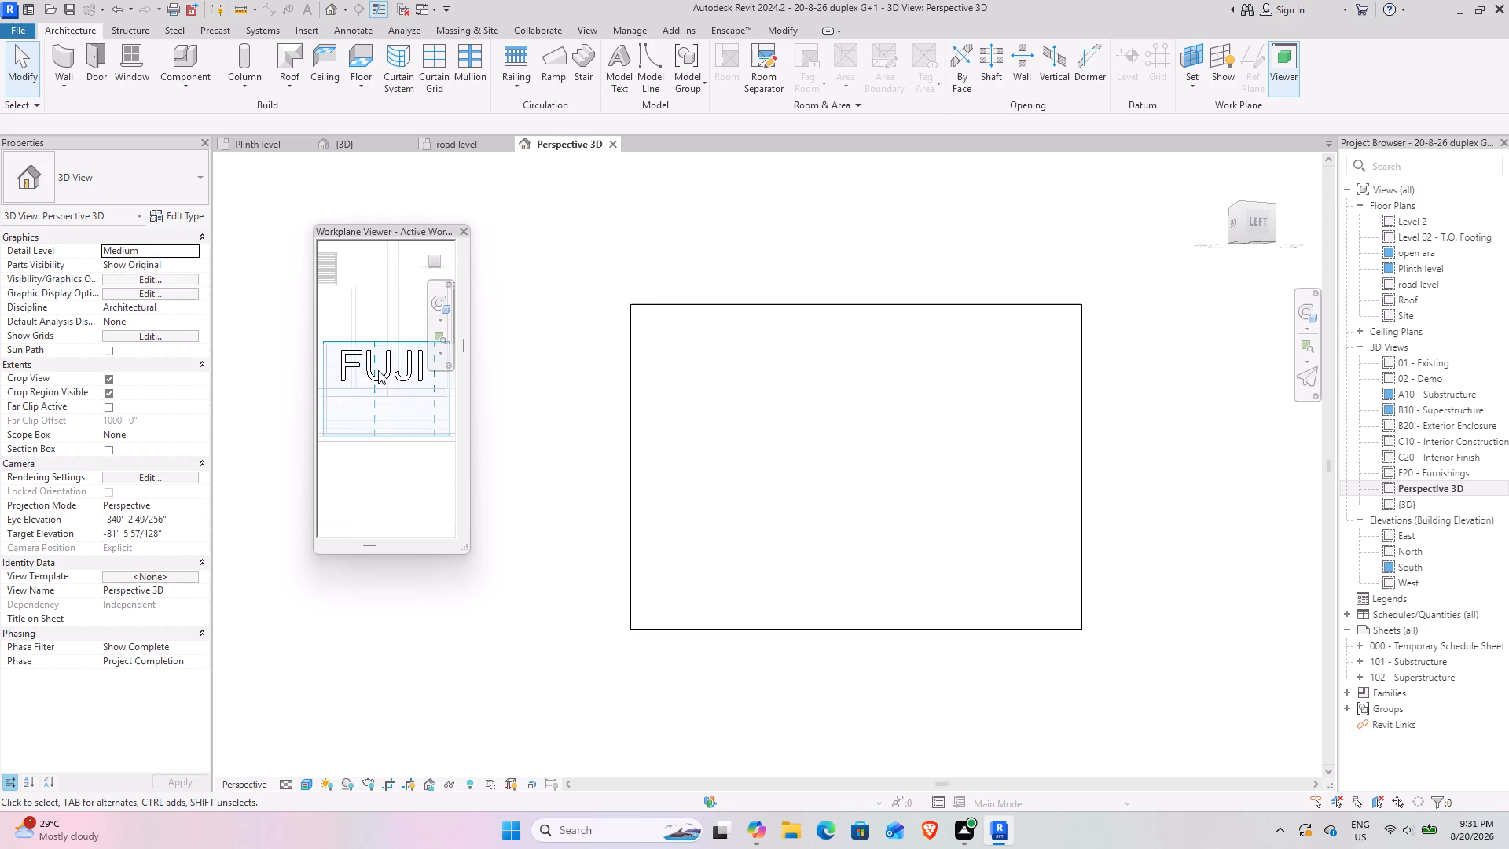
{"action": "scroll", "coordinate": [378, 370], "scroll_direction": "down", "scroll_amount": 12}
{"action": "middle_click_drag", "start_coordinate": [391, 372], "coordinate": [469, 388]}
{"action": "scroll", "coordinate": [396, 364], "scroll_direction": "down", "scroll_amount": 1}
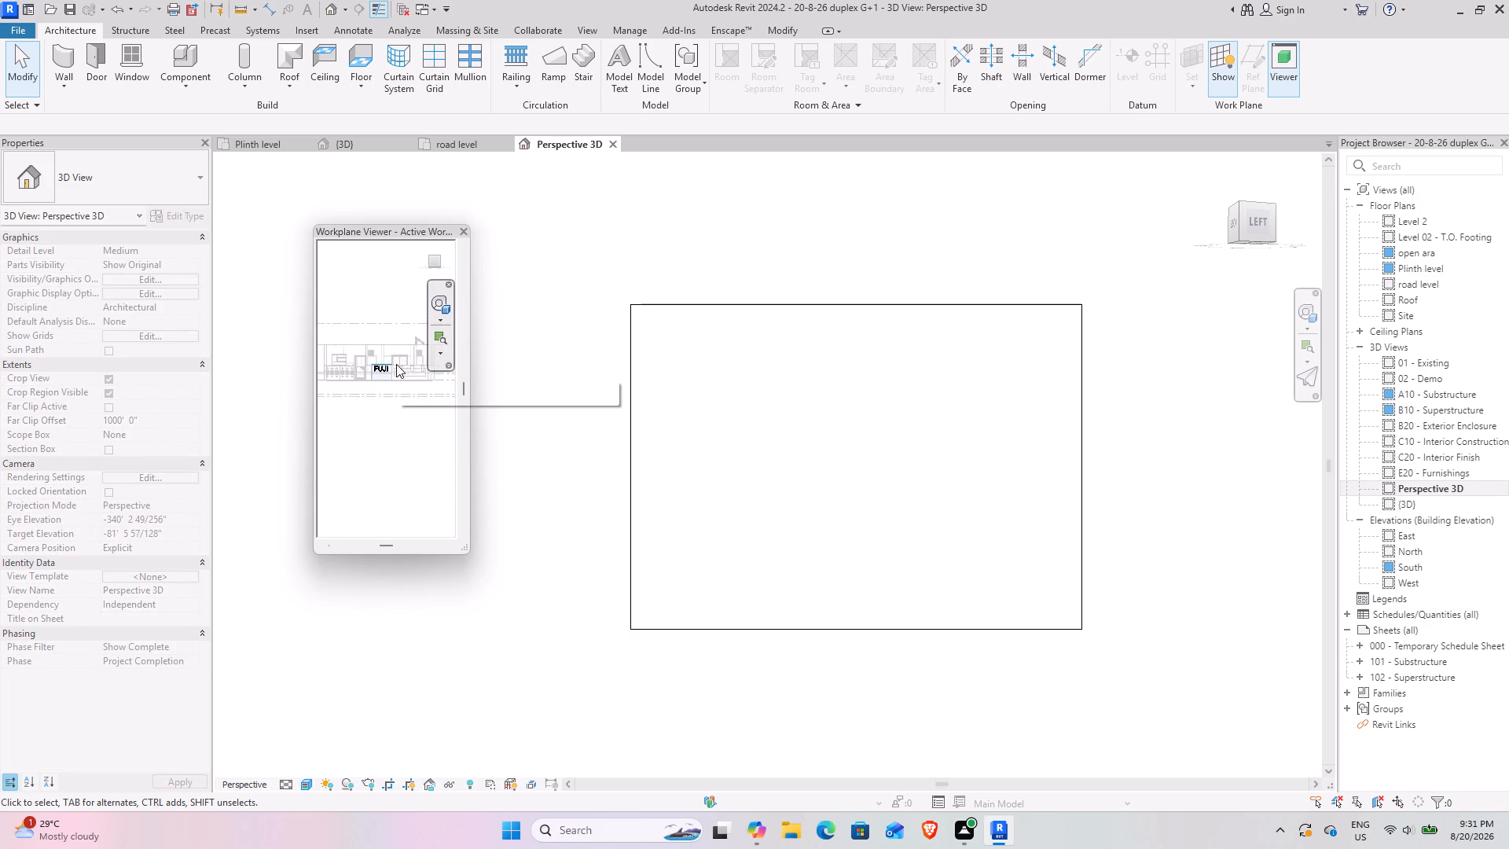
{"action": "scroll", "coordinate": [396, 364], "scroll_direction": "down", "scroll_amount": 1}
{"action": "left_click", "coordinate": [468, 227]}
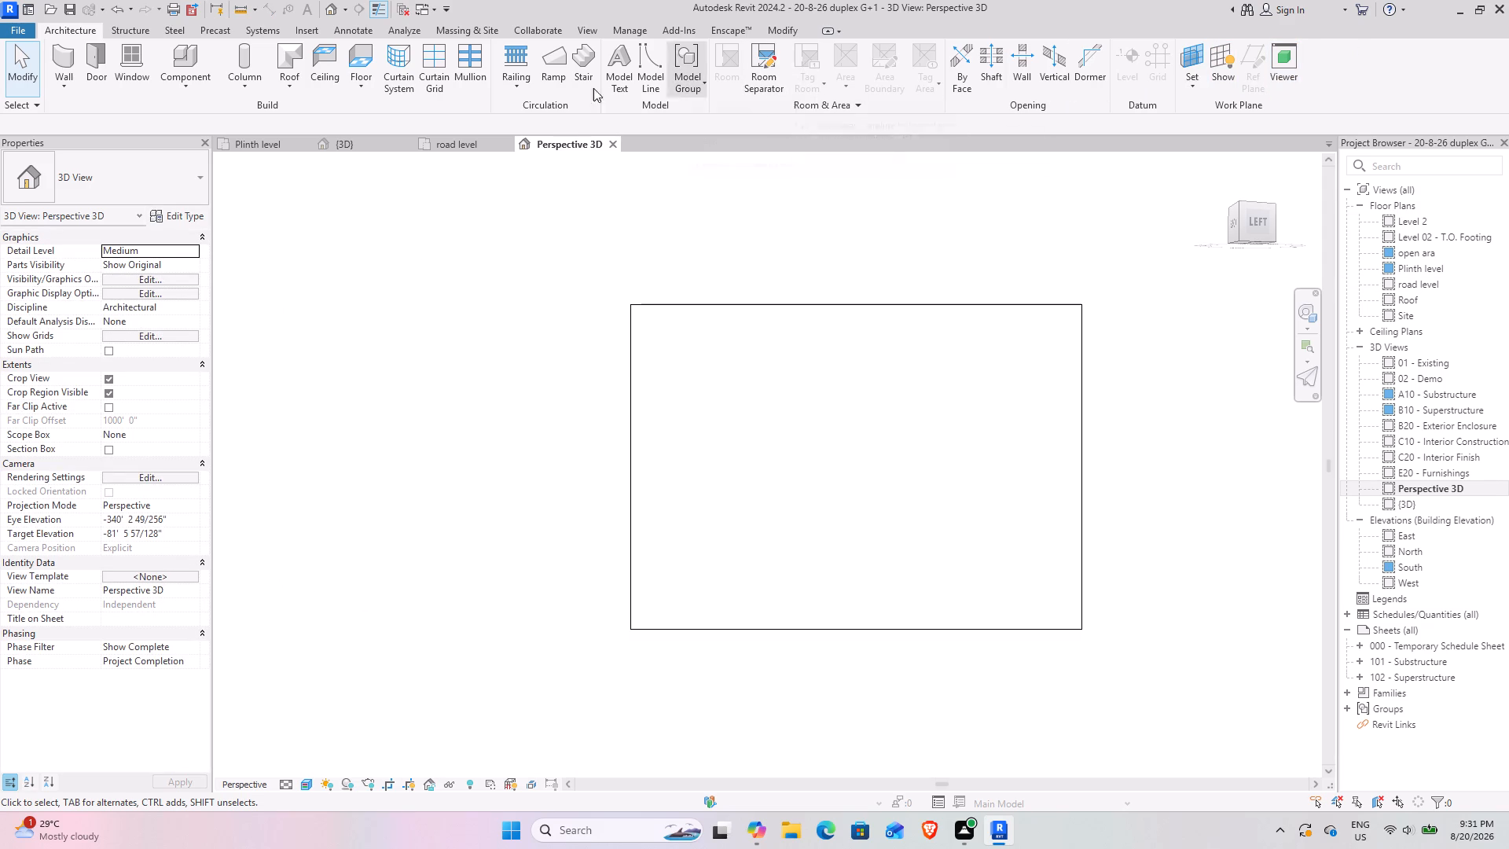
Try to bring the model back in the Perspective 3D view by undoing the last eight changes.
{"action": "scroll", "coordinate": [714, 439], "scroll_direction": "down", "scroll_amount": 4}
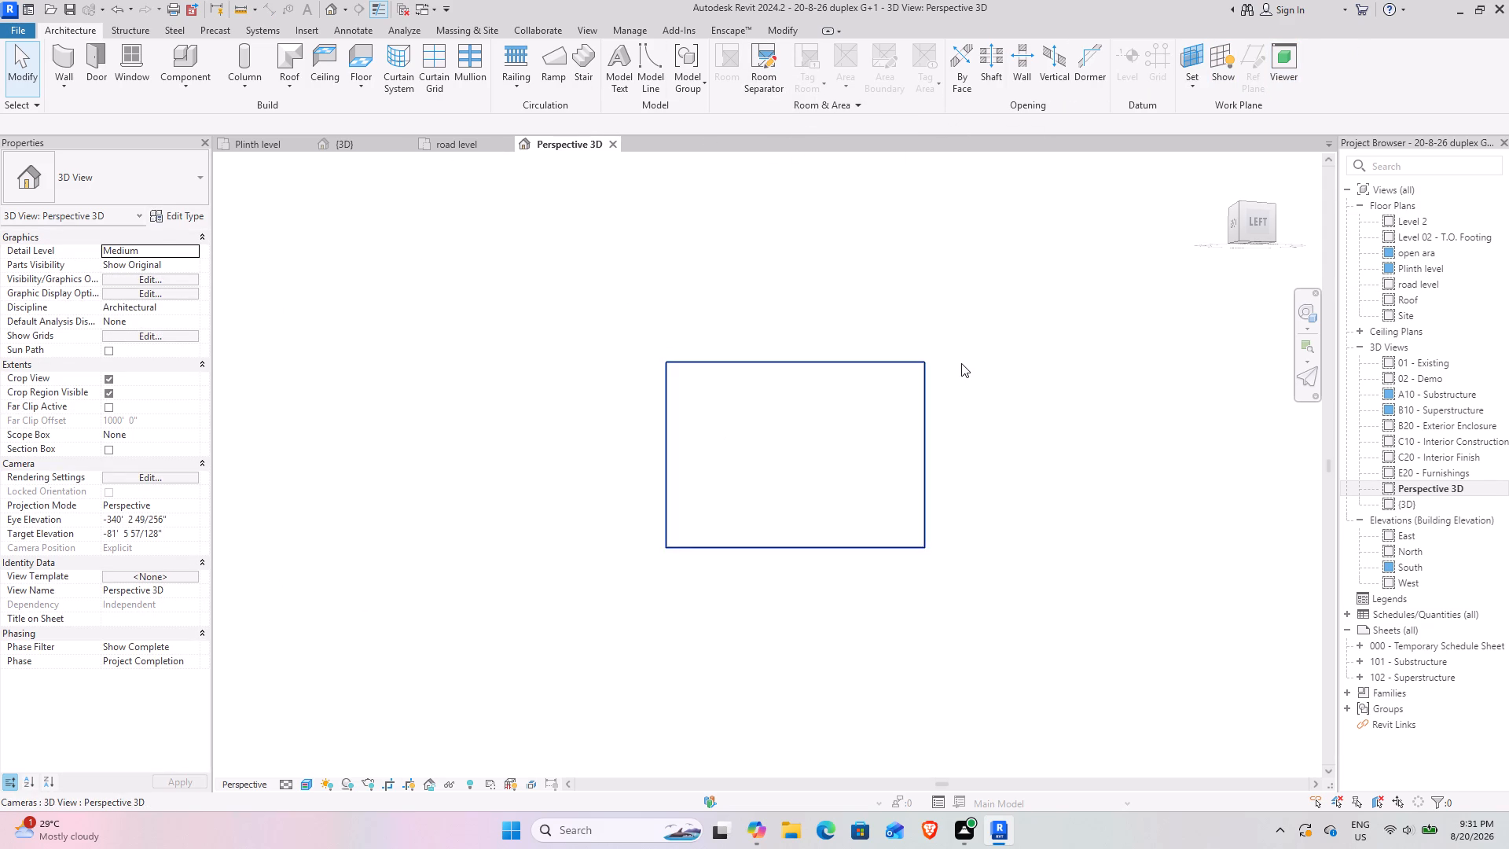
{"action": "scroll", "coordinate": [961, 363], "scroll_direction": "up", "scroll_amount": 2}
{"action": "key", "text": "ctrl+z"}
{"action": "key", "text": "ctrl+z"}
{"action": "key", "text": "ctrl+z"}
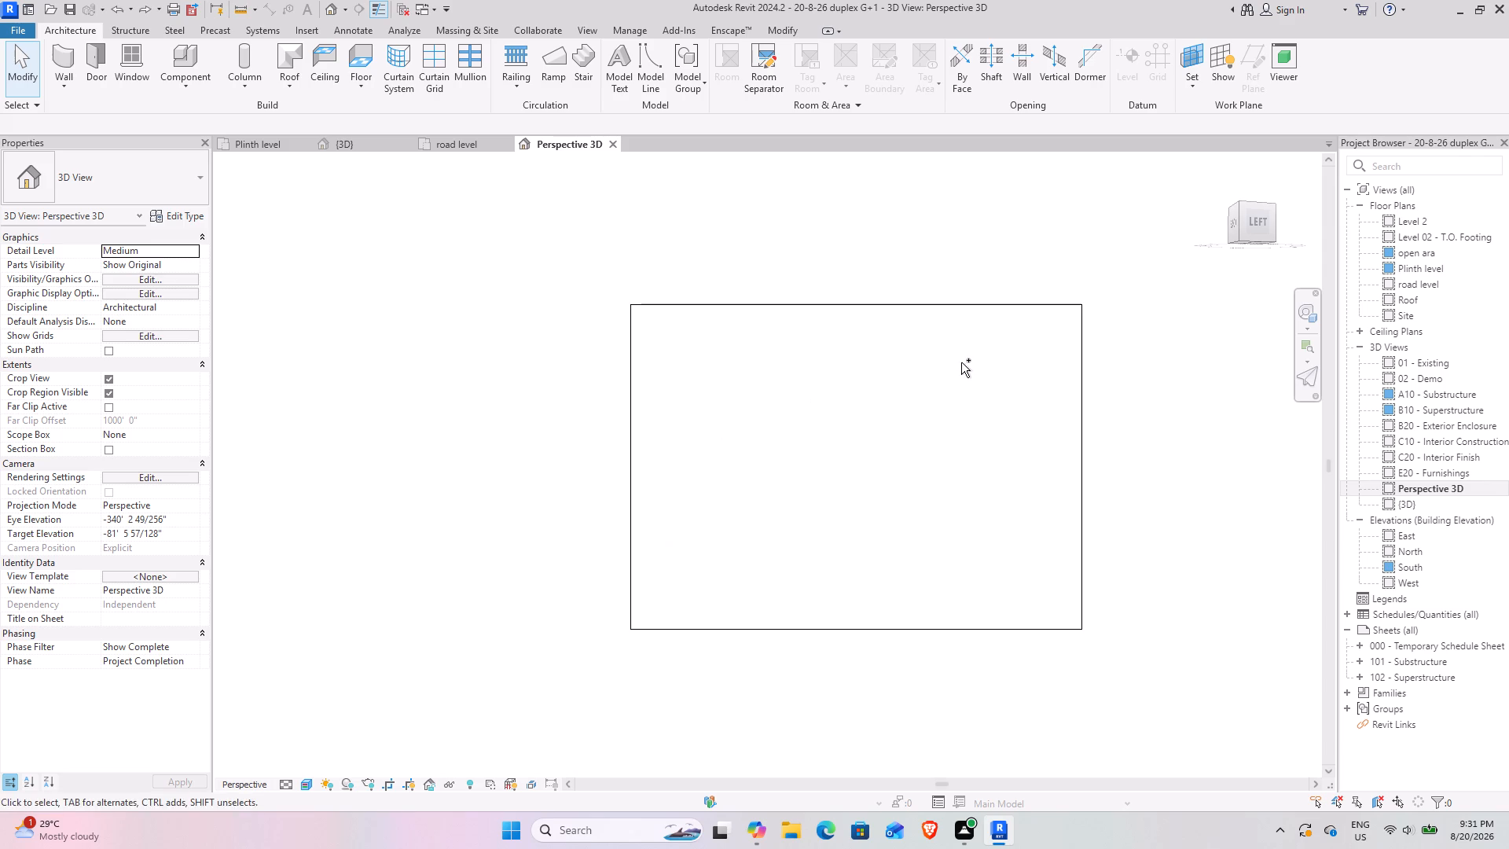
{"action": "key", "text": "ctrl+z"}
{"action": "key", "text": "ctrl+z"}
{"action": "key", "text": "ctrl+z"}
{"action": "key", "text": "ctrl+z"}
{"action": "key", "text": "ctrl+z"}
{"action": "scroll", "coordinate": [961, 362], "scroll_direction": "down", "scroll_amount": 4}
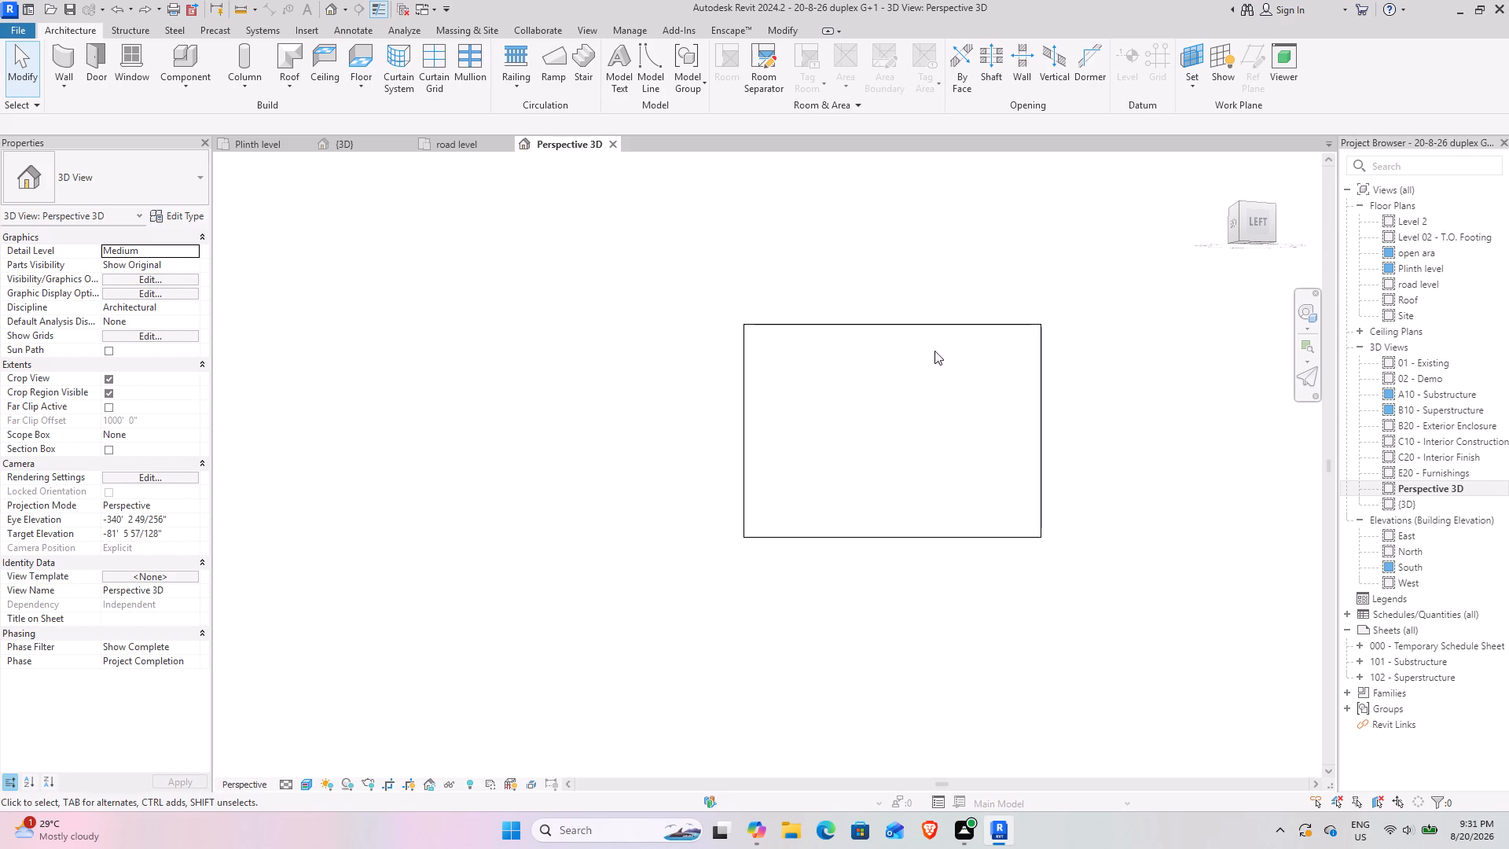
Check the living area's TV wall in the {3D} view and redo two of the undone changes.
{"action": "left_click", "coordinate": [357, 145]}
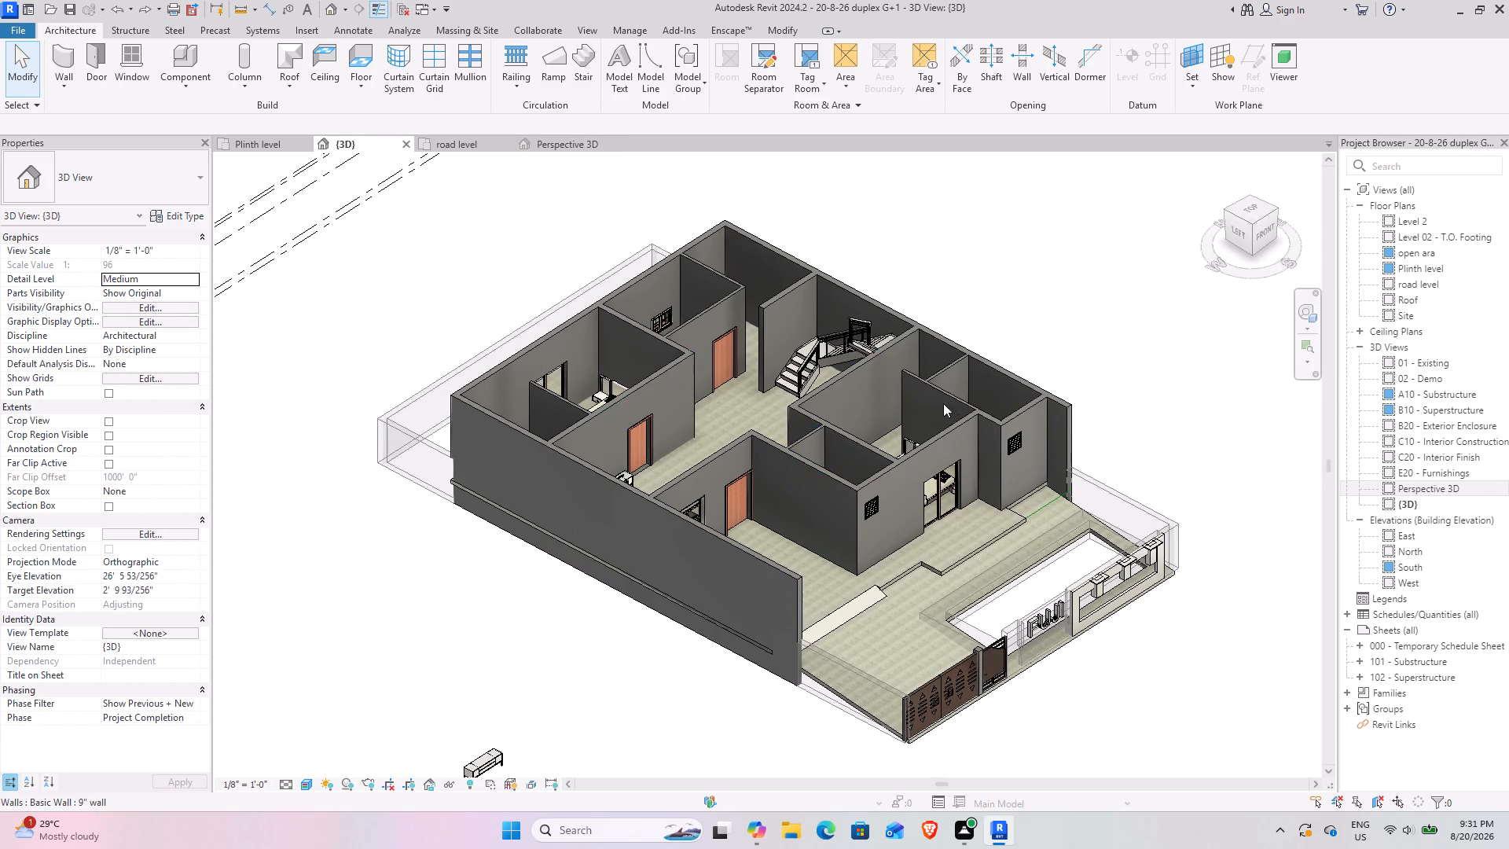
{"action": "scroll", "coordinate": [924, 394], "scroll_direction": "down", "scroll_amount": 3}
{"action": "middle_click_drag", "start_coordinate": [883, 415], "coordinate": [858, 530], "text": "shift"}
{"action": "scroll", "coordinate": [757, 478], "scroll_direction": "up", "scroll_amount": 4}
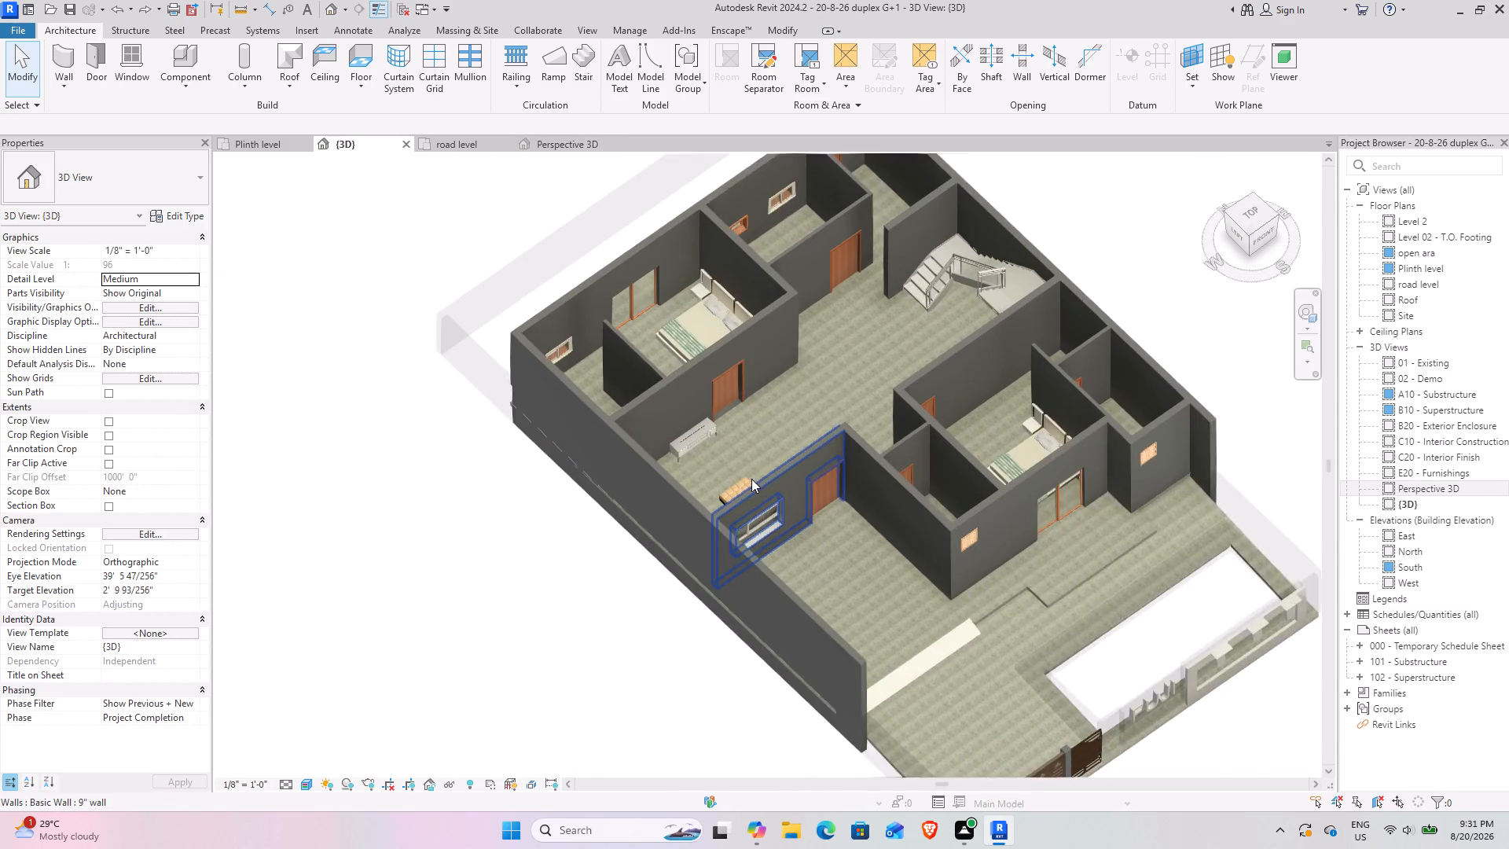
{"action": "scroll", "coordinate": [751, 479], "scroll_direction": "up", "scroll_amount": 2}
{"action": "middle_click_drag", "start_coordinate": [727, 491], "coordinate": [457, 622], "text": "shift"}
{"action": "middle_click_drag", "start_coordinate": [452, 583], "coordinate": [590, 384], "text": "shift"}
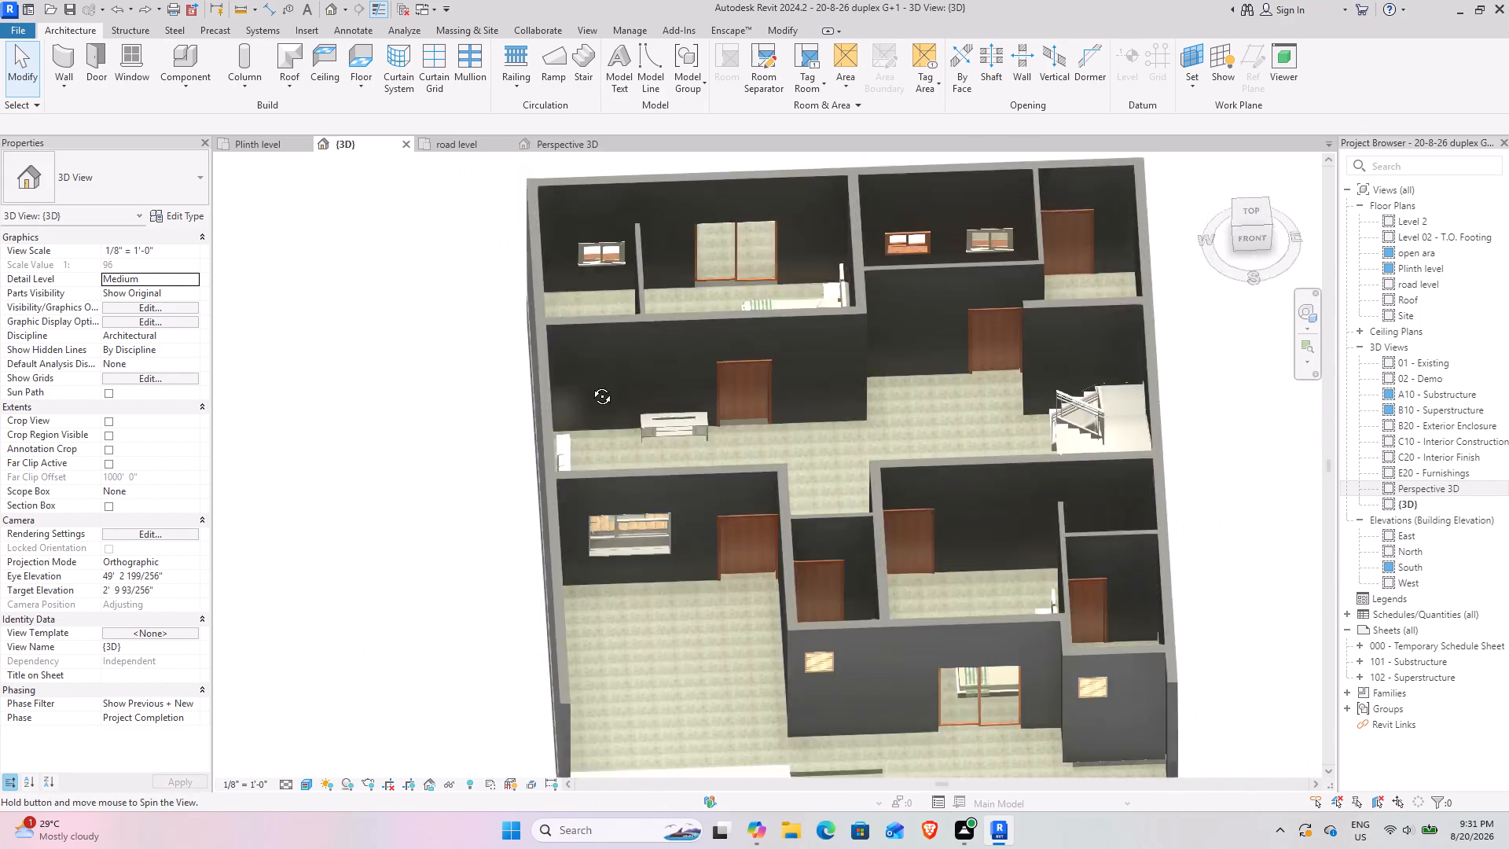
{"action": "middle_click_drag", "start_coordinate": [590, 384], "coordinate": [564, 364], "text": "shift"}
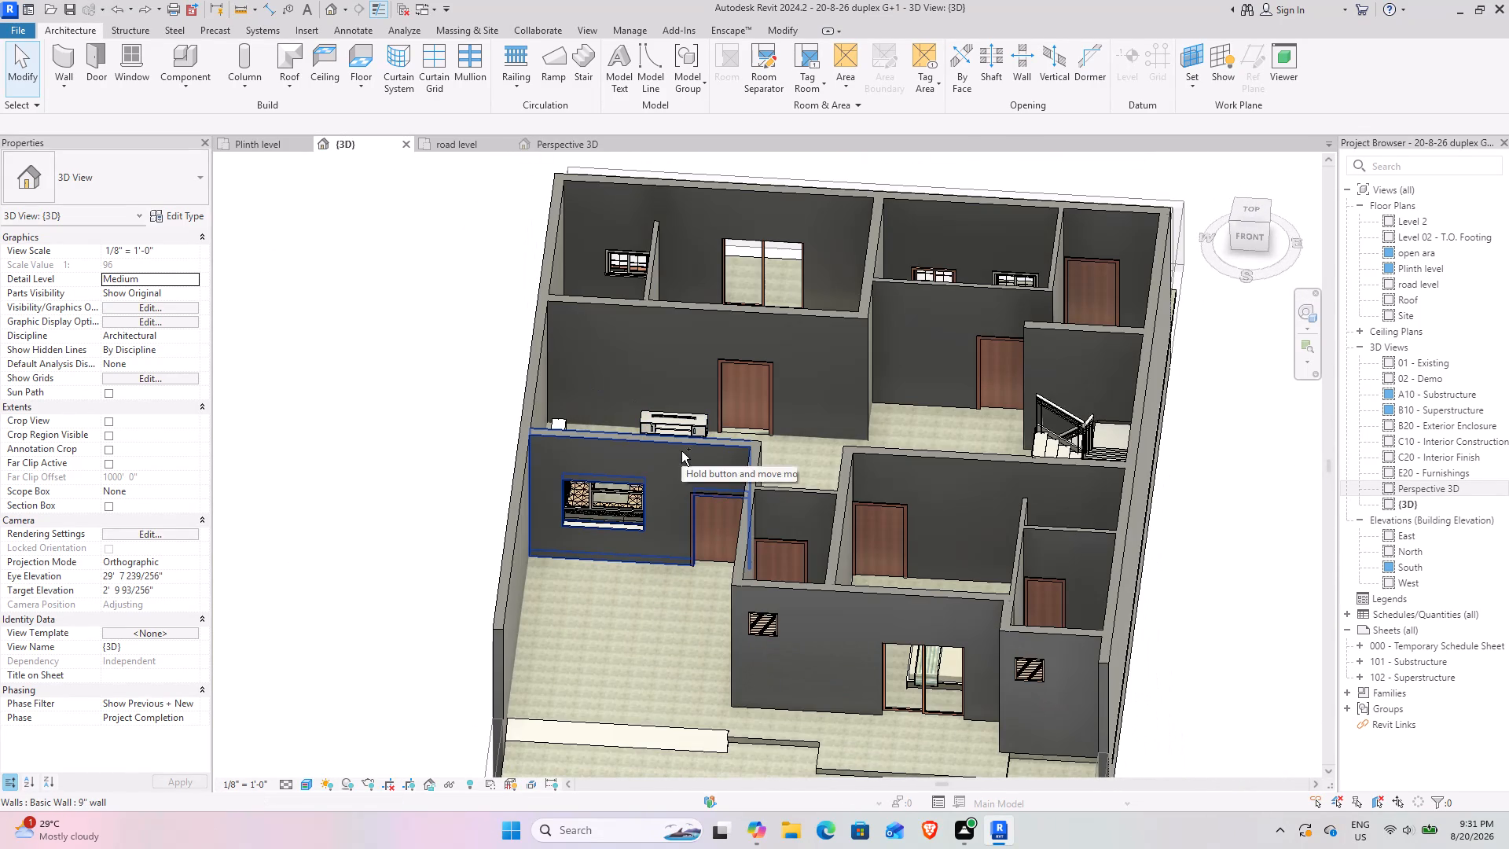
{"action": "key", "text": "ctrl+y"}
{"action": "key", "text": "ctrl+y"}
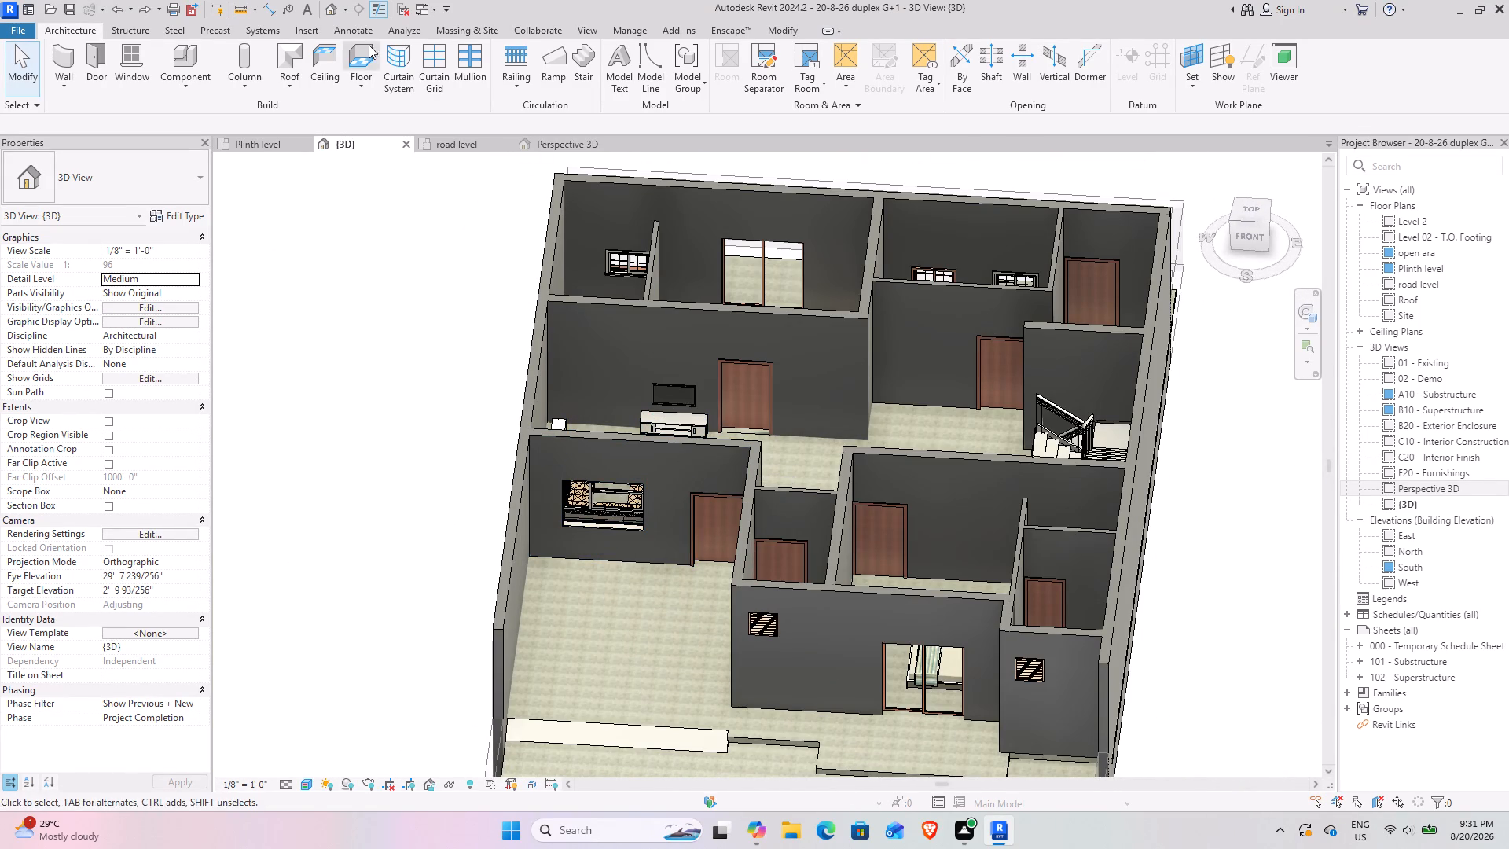
Set the {3D} view's visual style to Shaded, with the front boundary wall and its FUJI lettering in view.
{"action": "scroll", "coordinate": [736, 466], "scroll_direction": "down", "scroll_amount": 2}
{"action": "middle_click_drag", "start_coordinate": [735, 546], "coordinate": [725, 542]}
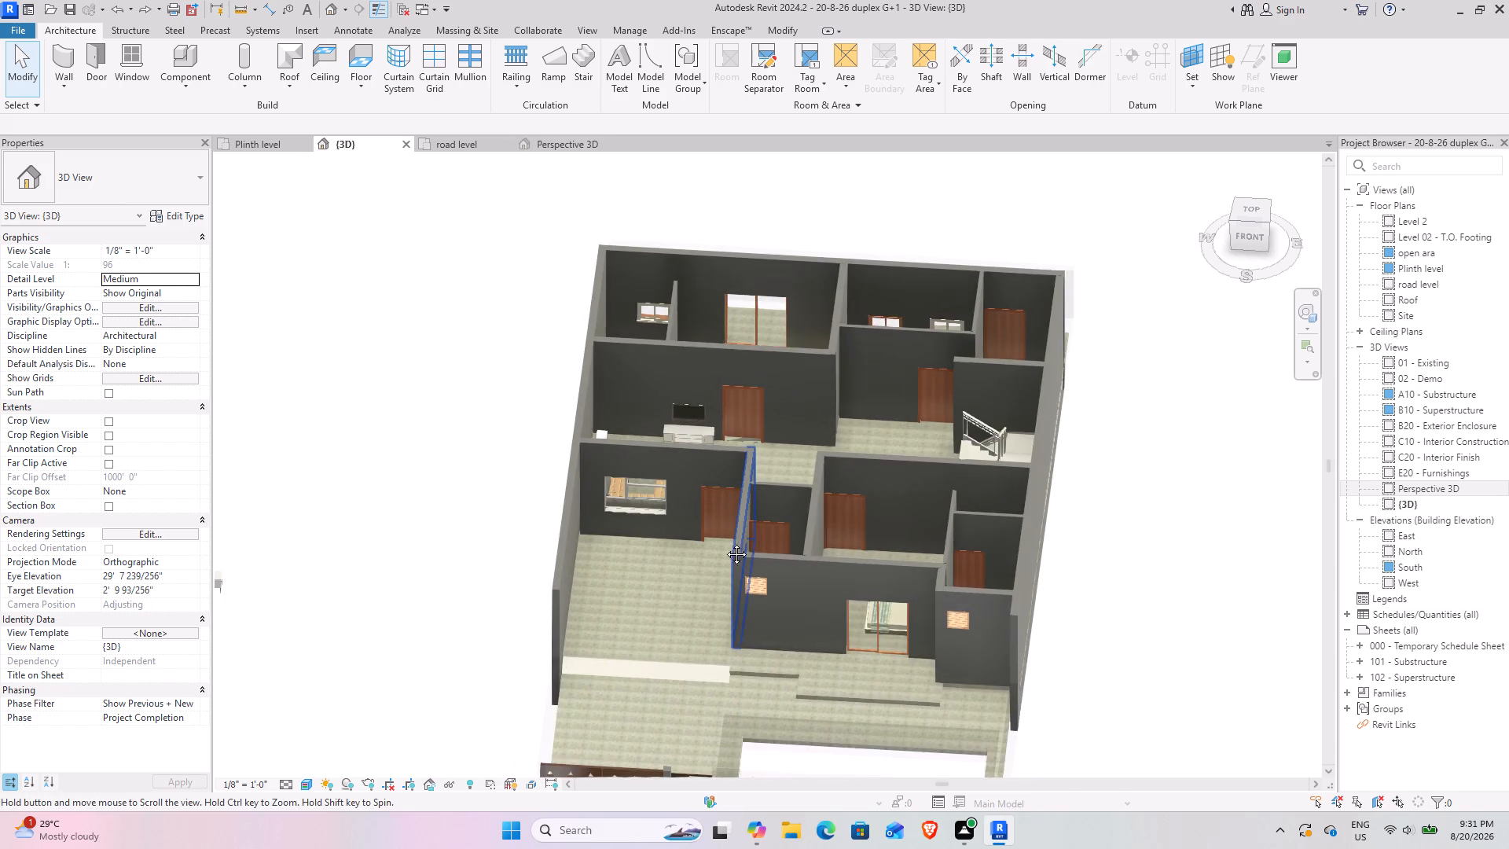
{"action": "middle_click_drag", "start_coordinate": [725, 542], "coordinate": [626, 237]}
{"action": "scroll", "coordinate": [699, 476], "scroll_direction": "up", "scroll_amount": 3}
{"action": "scroll", "coordinate": [781, 503], "scroll_direction": "up", "scroll_amount": 3}
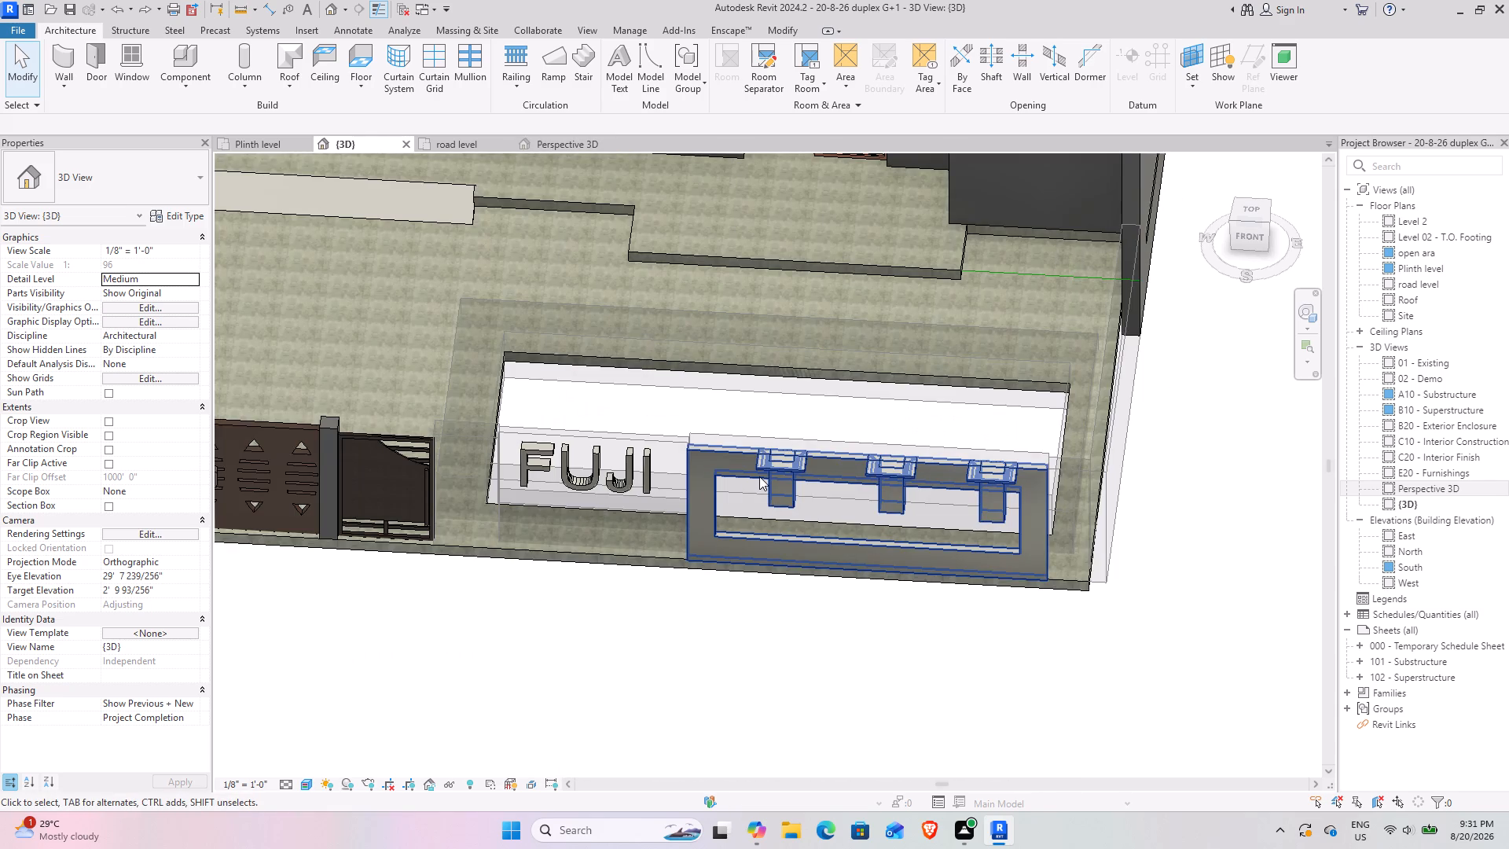
{"action": "middle_click_drag", "start_coordinate": [759, 476], "coordinate": [802, 358], "text": "shift"}
{"action": "middle_click_drag", "start_coordinate": [807, 358], "coordinate": [565, 700]}
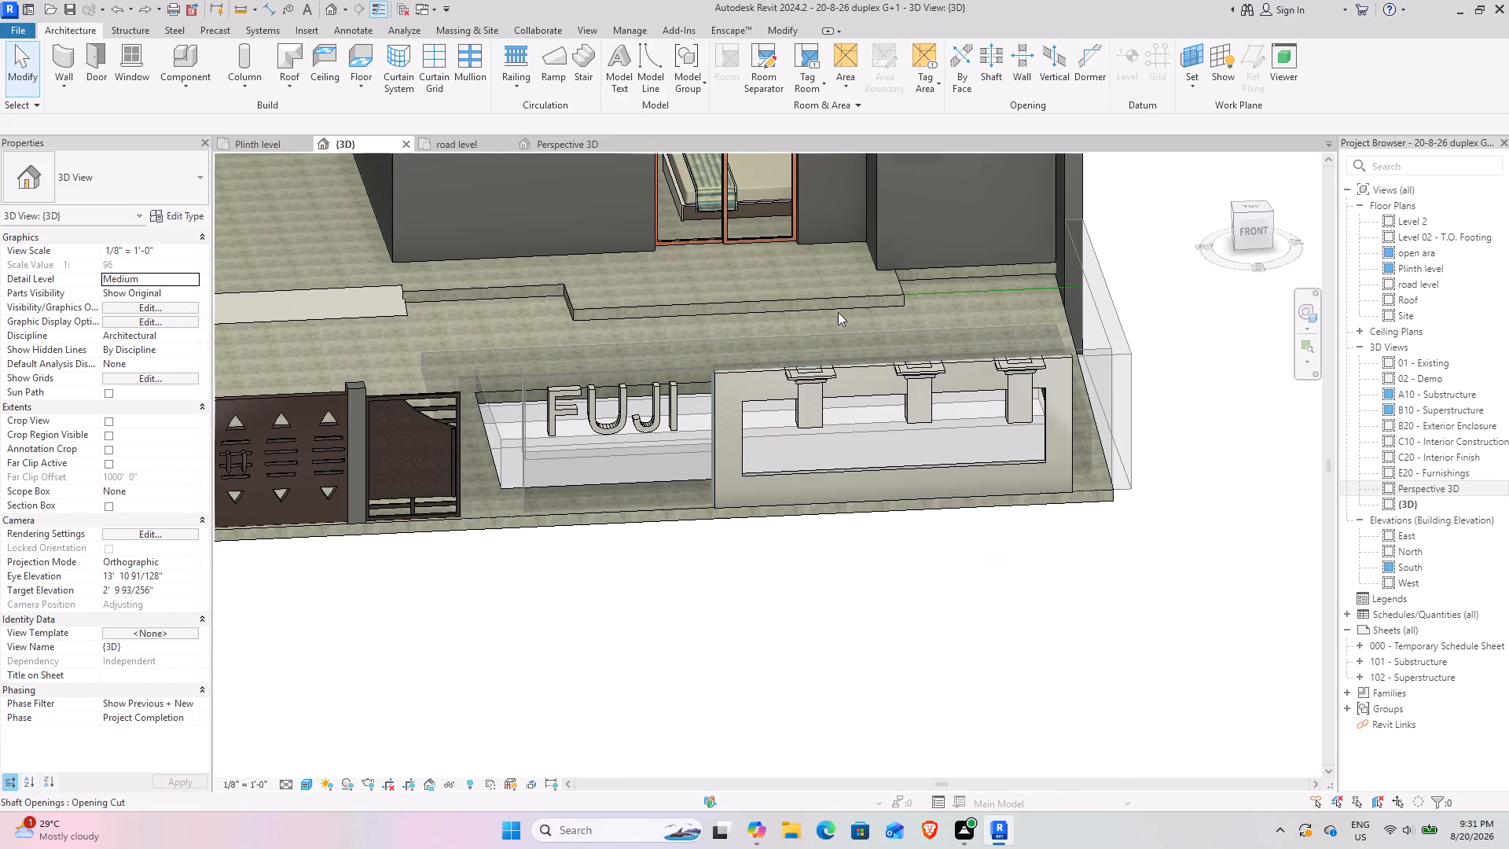
{"action": "left_click", "coordinate": [303, 785]}
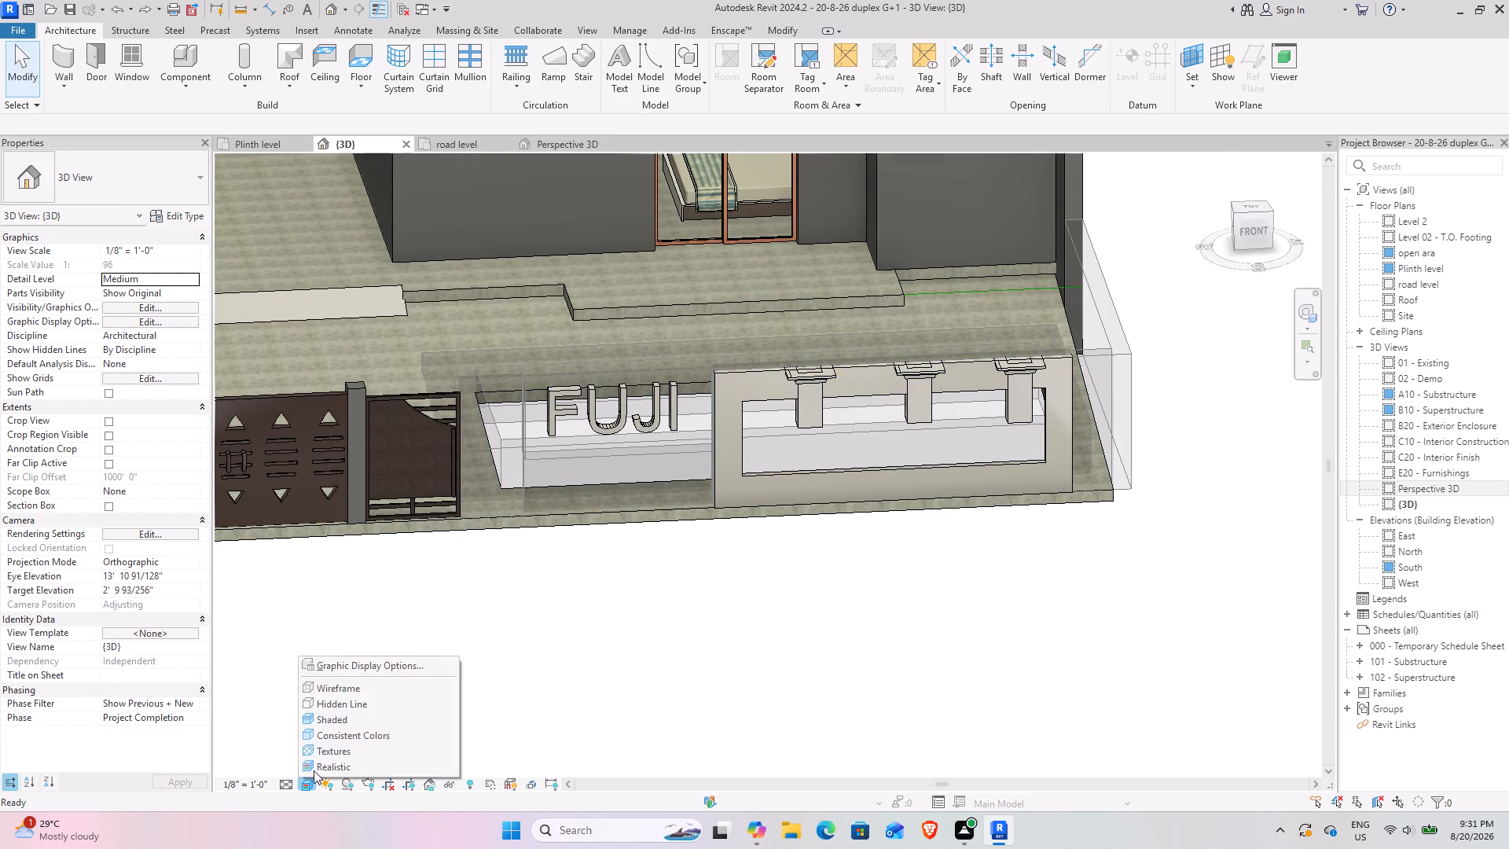
{"action": "left_click", "coordinate": [334, 715]}
Examine the front boundary wall in 3D, closing in on the framed panel with three piers beside the FUJI lettering.
{"action": "scroll", "coordinate": [862, 574], "scroll_direction": "down", "scroll_amount": 2}
{"action": "middle_click_drag", "start_coordinate": [744, 569], "coordinate": [732, 571]}
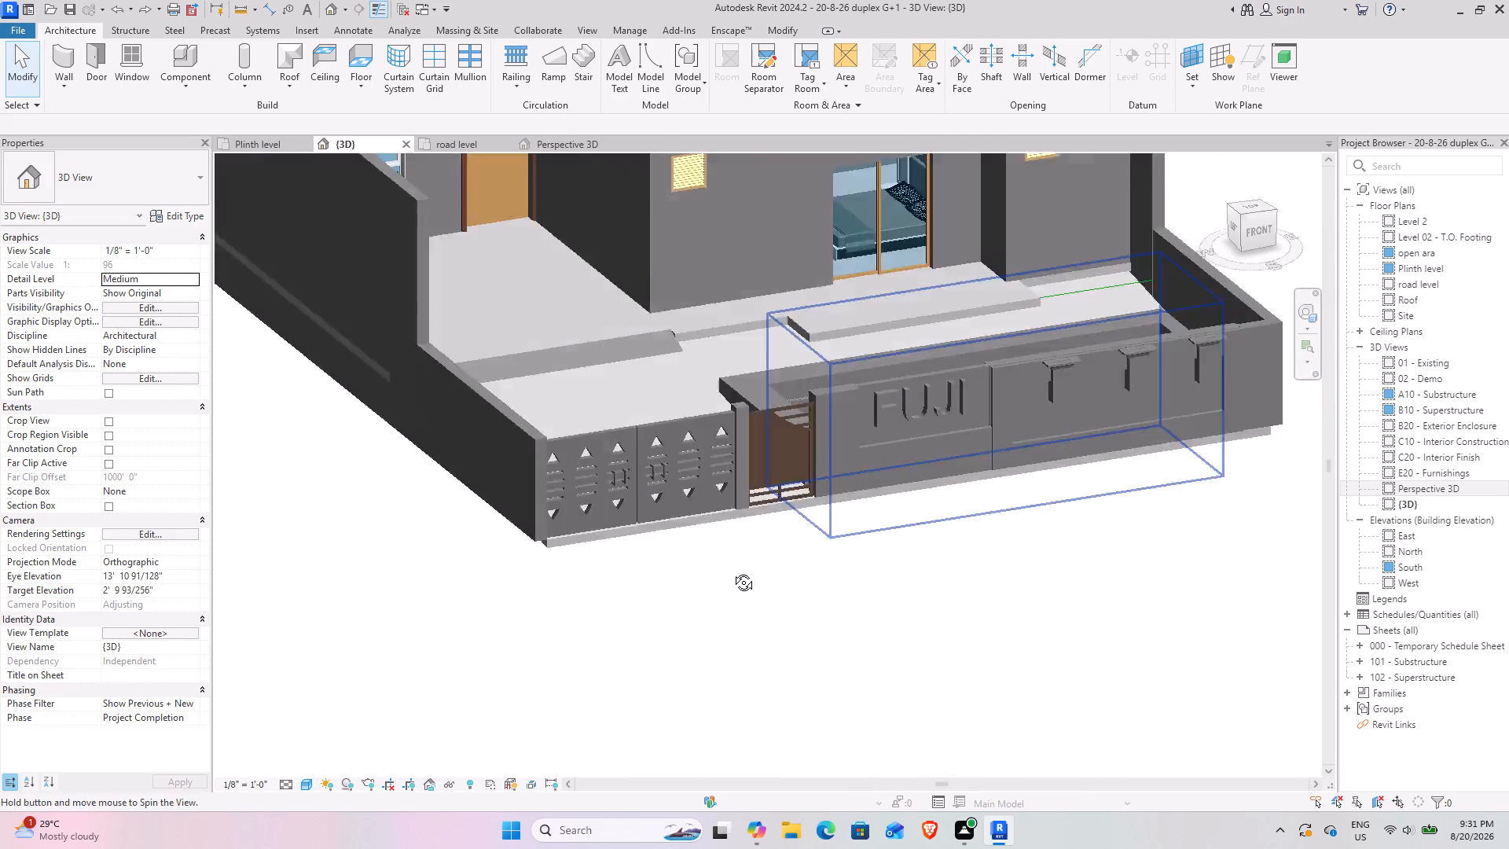
{"action": "middle_click_drag", "start_coordinate": [732, 571], "coordinate": [724, 571]}
{"action": "middle_click_drag", "start_coordinate": [717, 575], "coordinate": [468, 660]}
{"action": "scroll", "coordinate": [516, 553], "scroll_direction": "up", "scroll_amount": 3}
{"action": "middle_click_drag", "start_coordinate": [502, 627], "coordinate": [524, 593], "text": "shift"}
{"action": "scroll", "coordinate": [745, 454], "scroll_direction": "up", "scroll_amount": 1}
{"action": "middle_click_drag", "start_coordinate": [734, 454], "coordinate": [708, 461], "text": "shift"}
{"action": "middle_click_drag", "start_coordinate": [714, 469], "coordinate": [912, 467]}
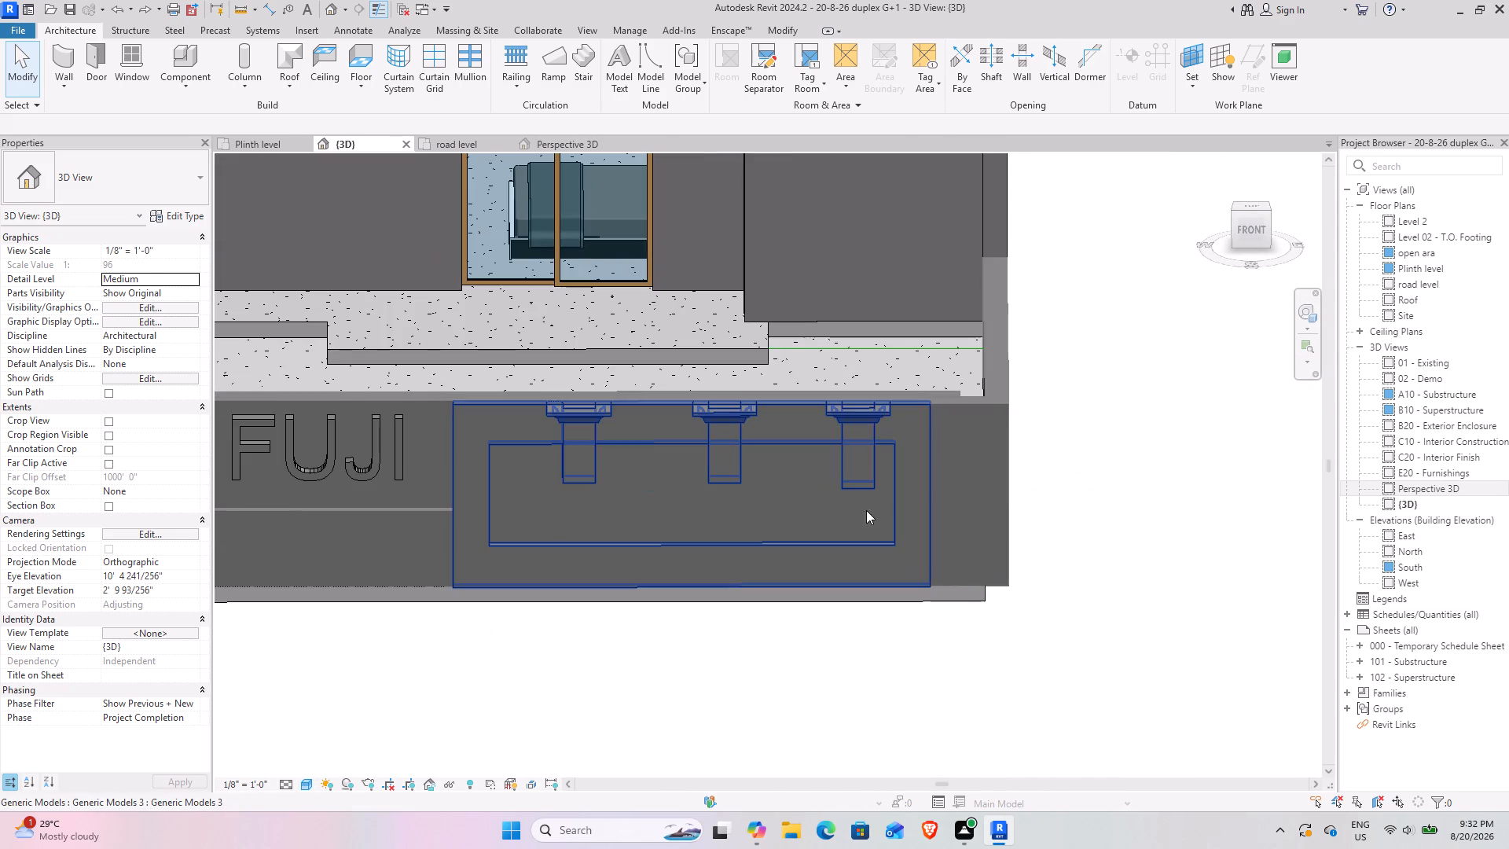
{"action": "scroll", "coordinate": [824, 553], "scroll_direction": "up", "scroll_amount": 3}
{"action": "middle_click_drag", "start_coordinate": [913, 544], "coordinate": [897, 549]}
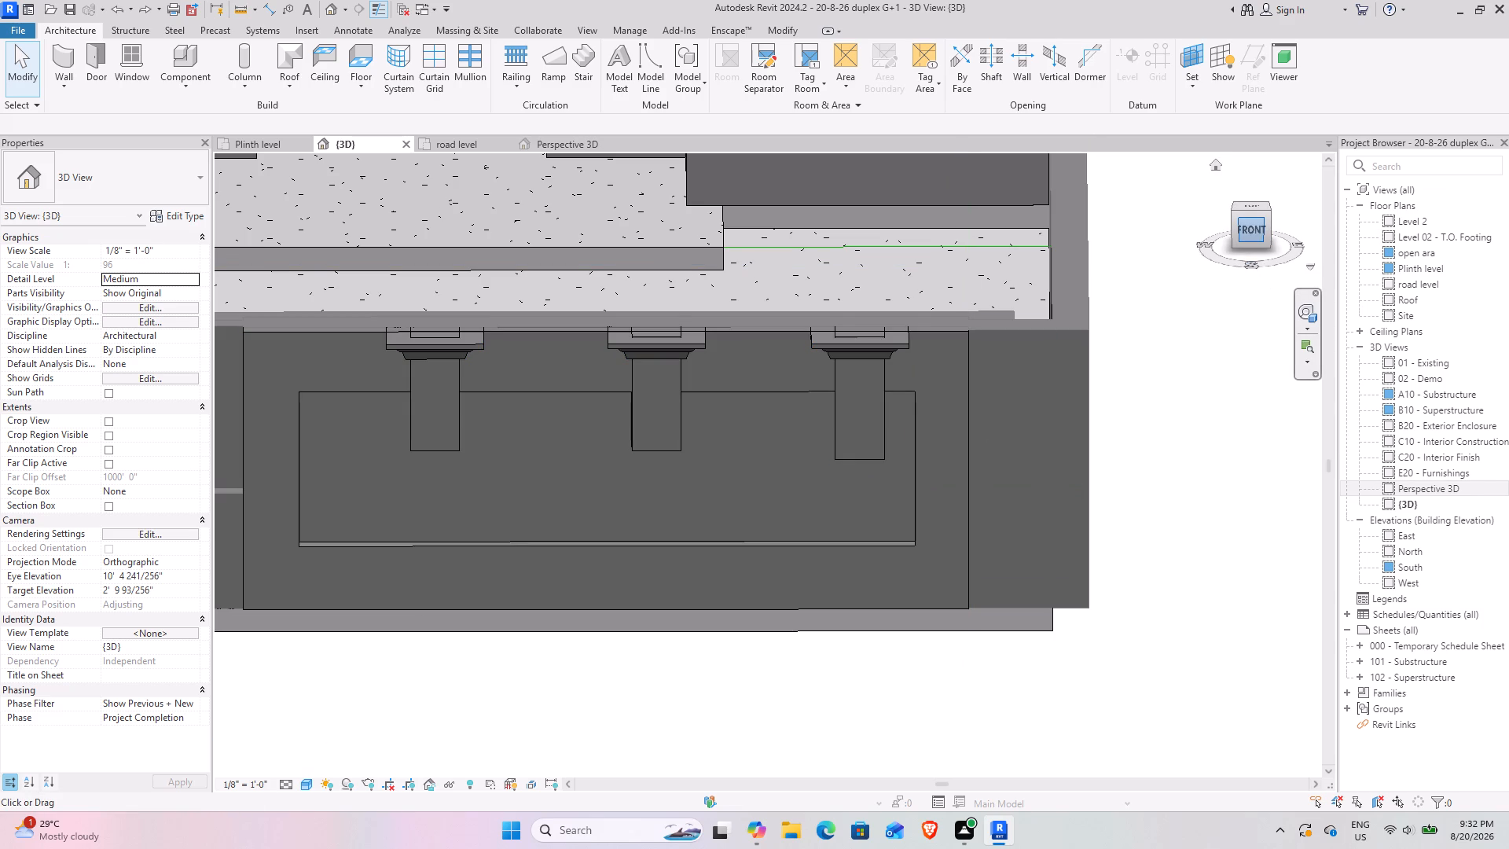
Open the framed panel with three piers beside the FUJI lettering for in-place editing, viewed from the front.
{"action": "left_click", "coordinate": [1261, 226]}
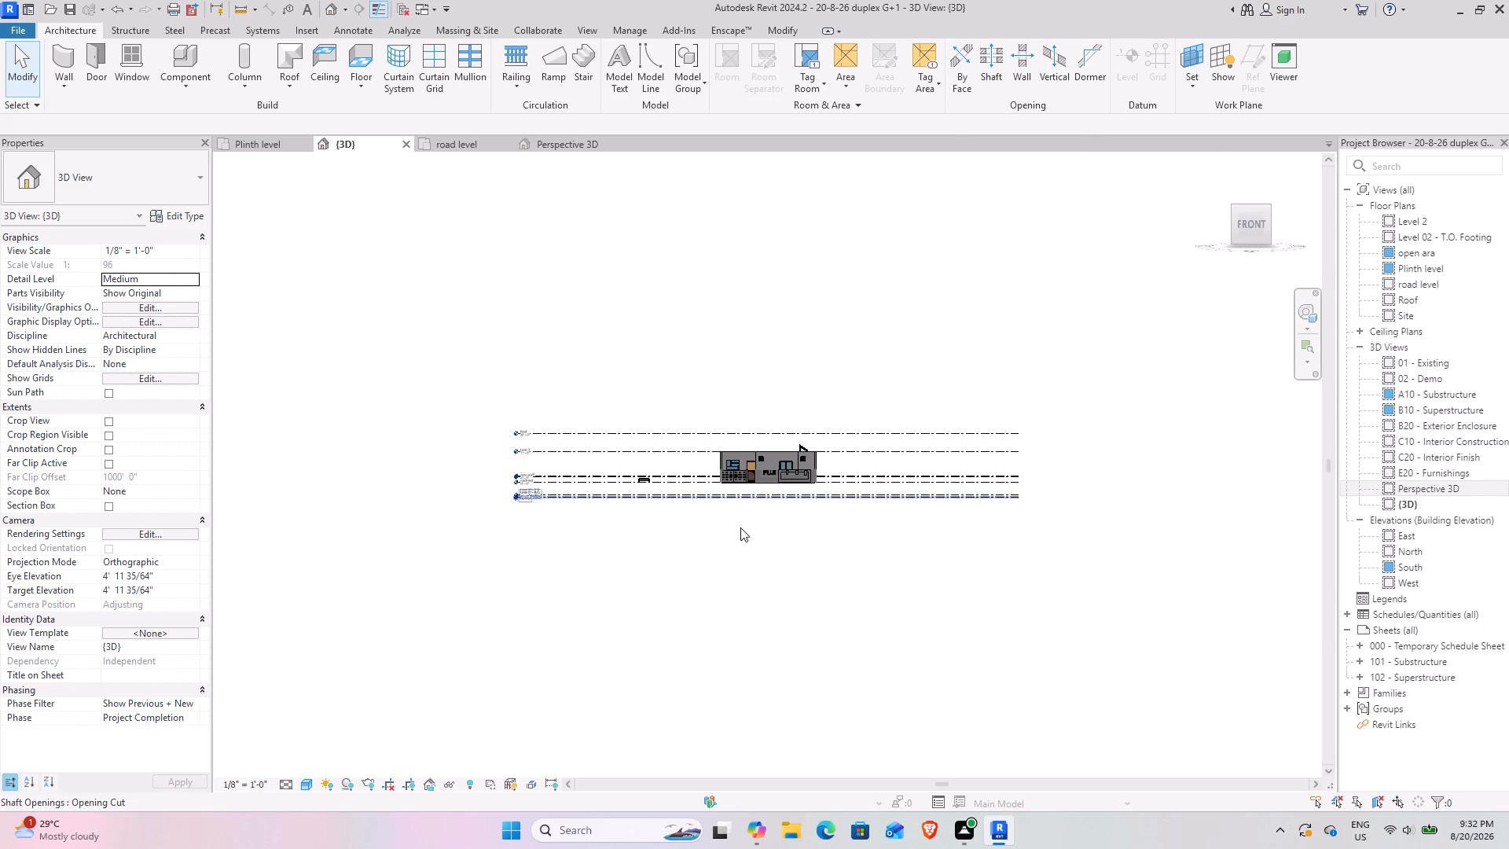
{"action": "scroll", "coordinate": [807, 427], "scroll_direction": "up", "scroll_amount": 20}
{"action": "scroll", "coordinate": [807, 427], "scroll_direction": "up", "scroll_amount": 2}
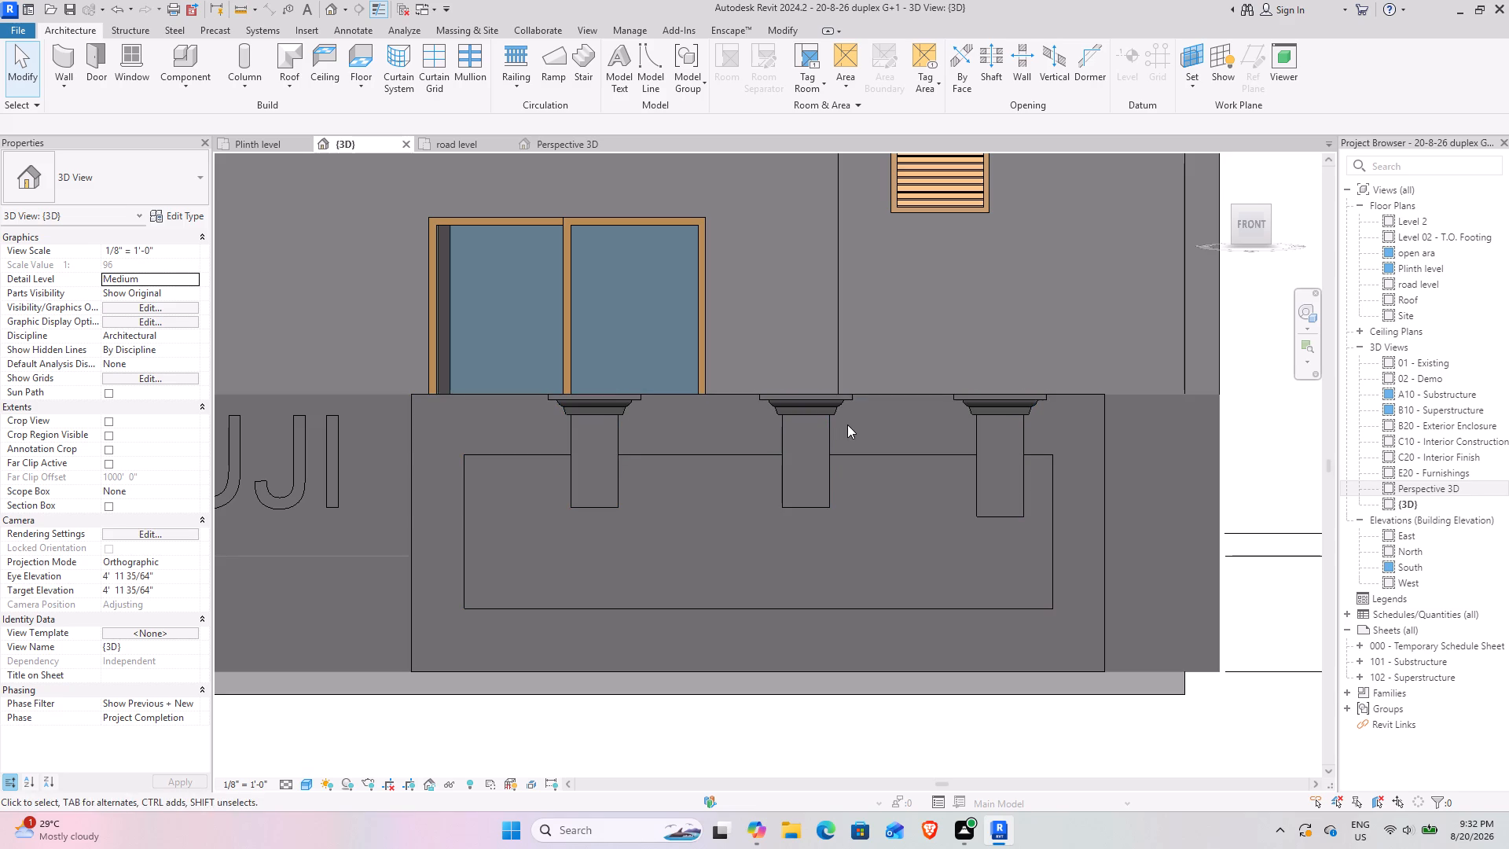
{"action": "left_click", "coordinate": [828, 436]}
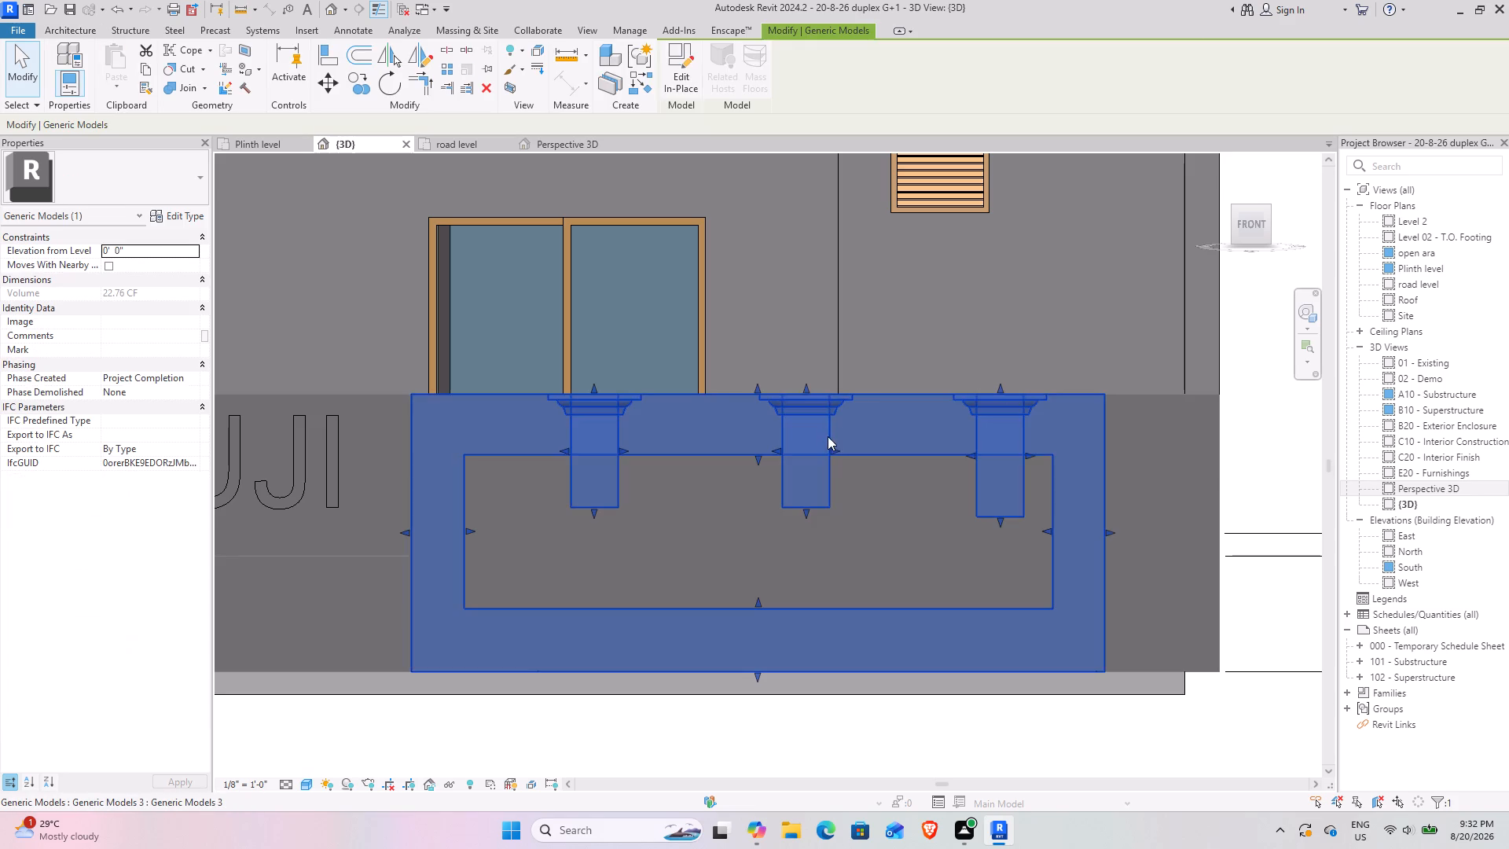
{"action": "left_click", "coordinate": [670, 91]}
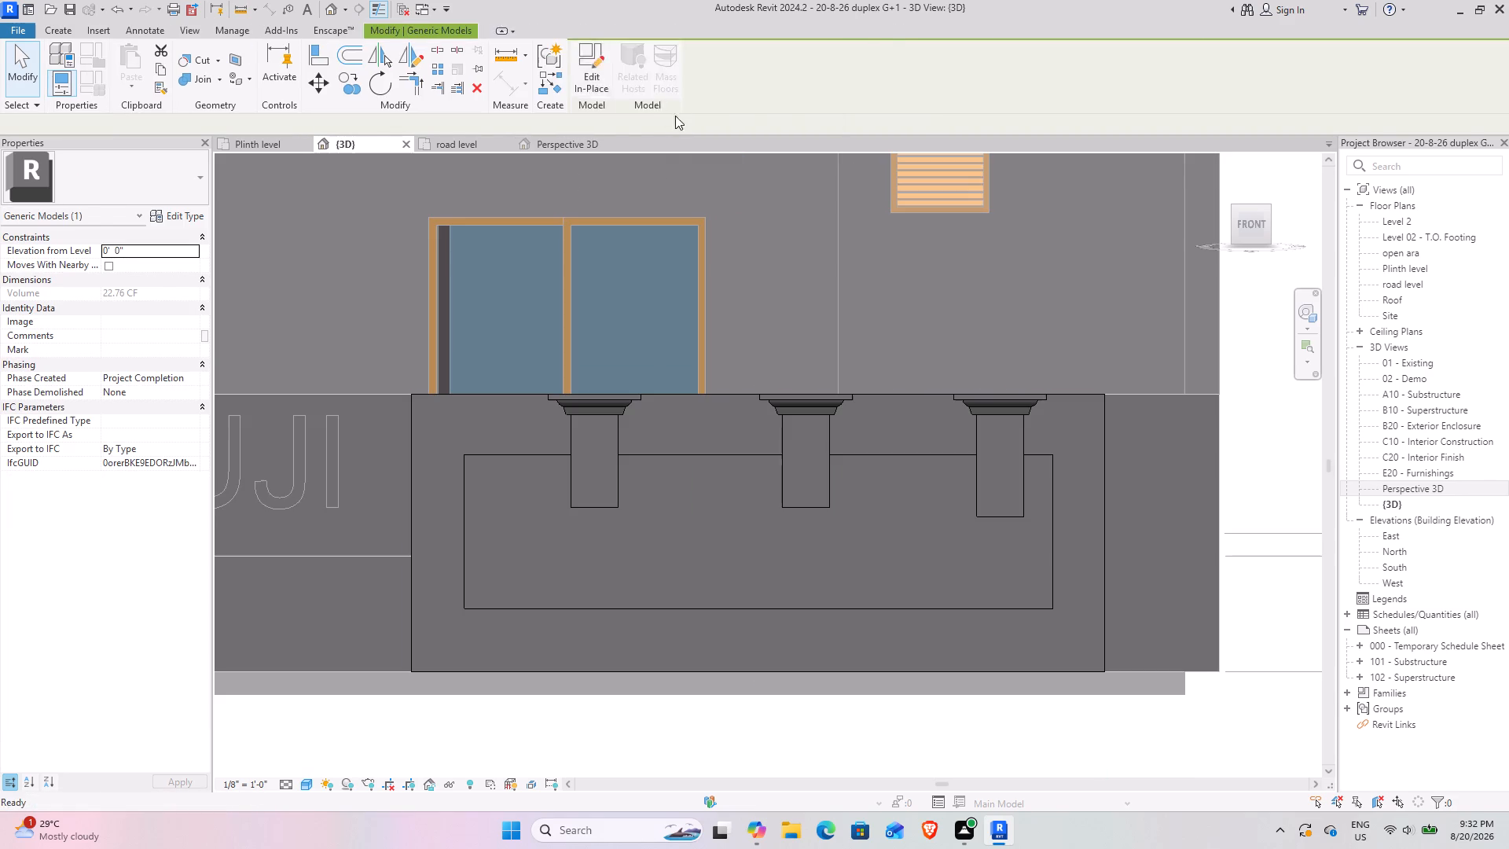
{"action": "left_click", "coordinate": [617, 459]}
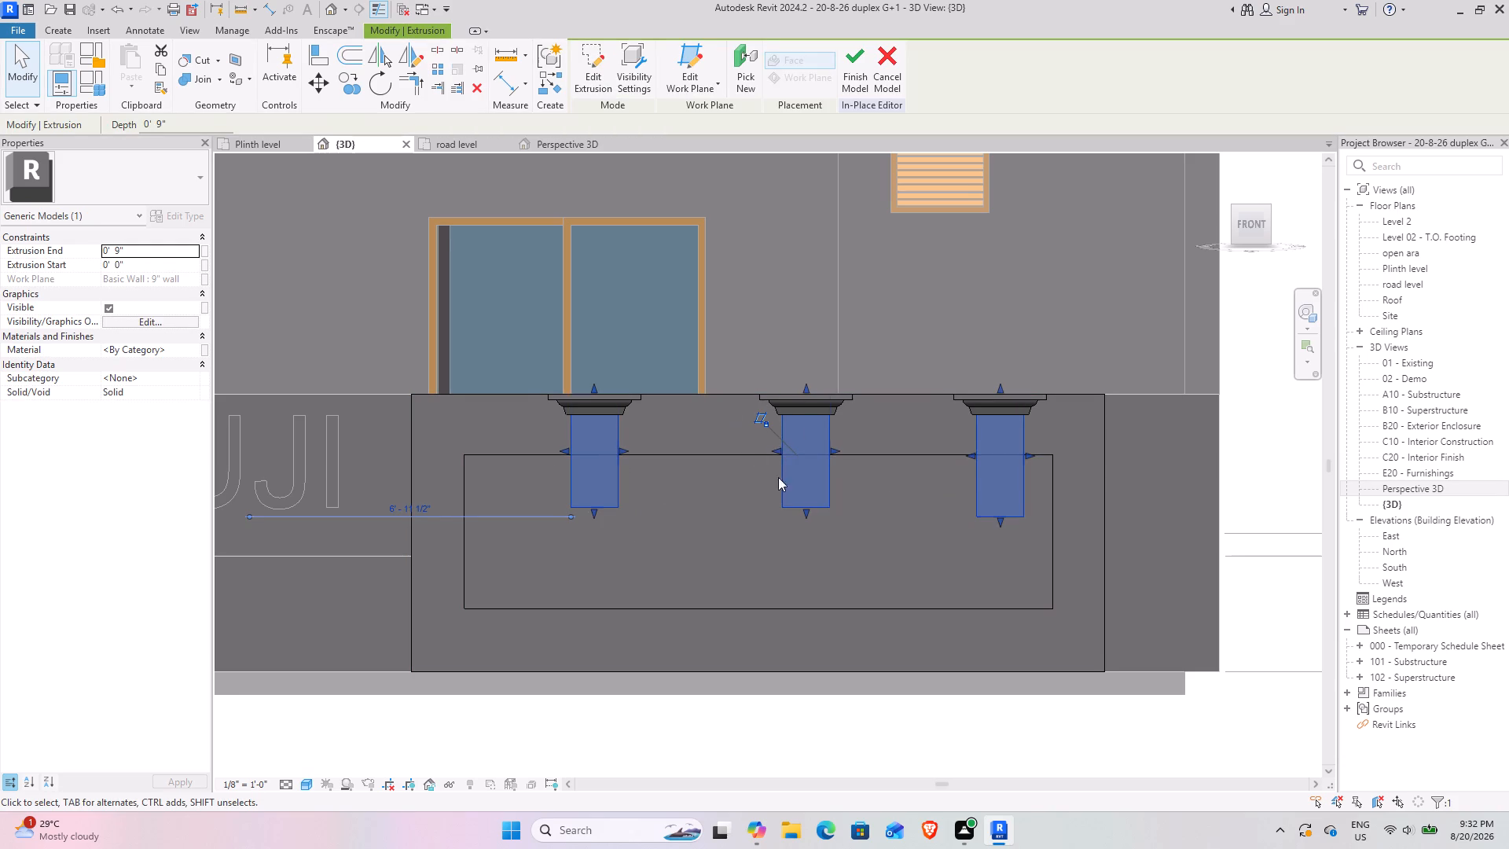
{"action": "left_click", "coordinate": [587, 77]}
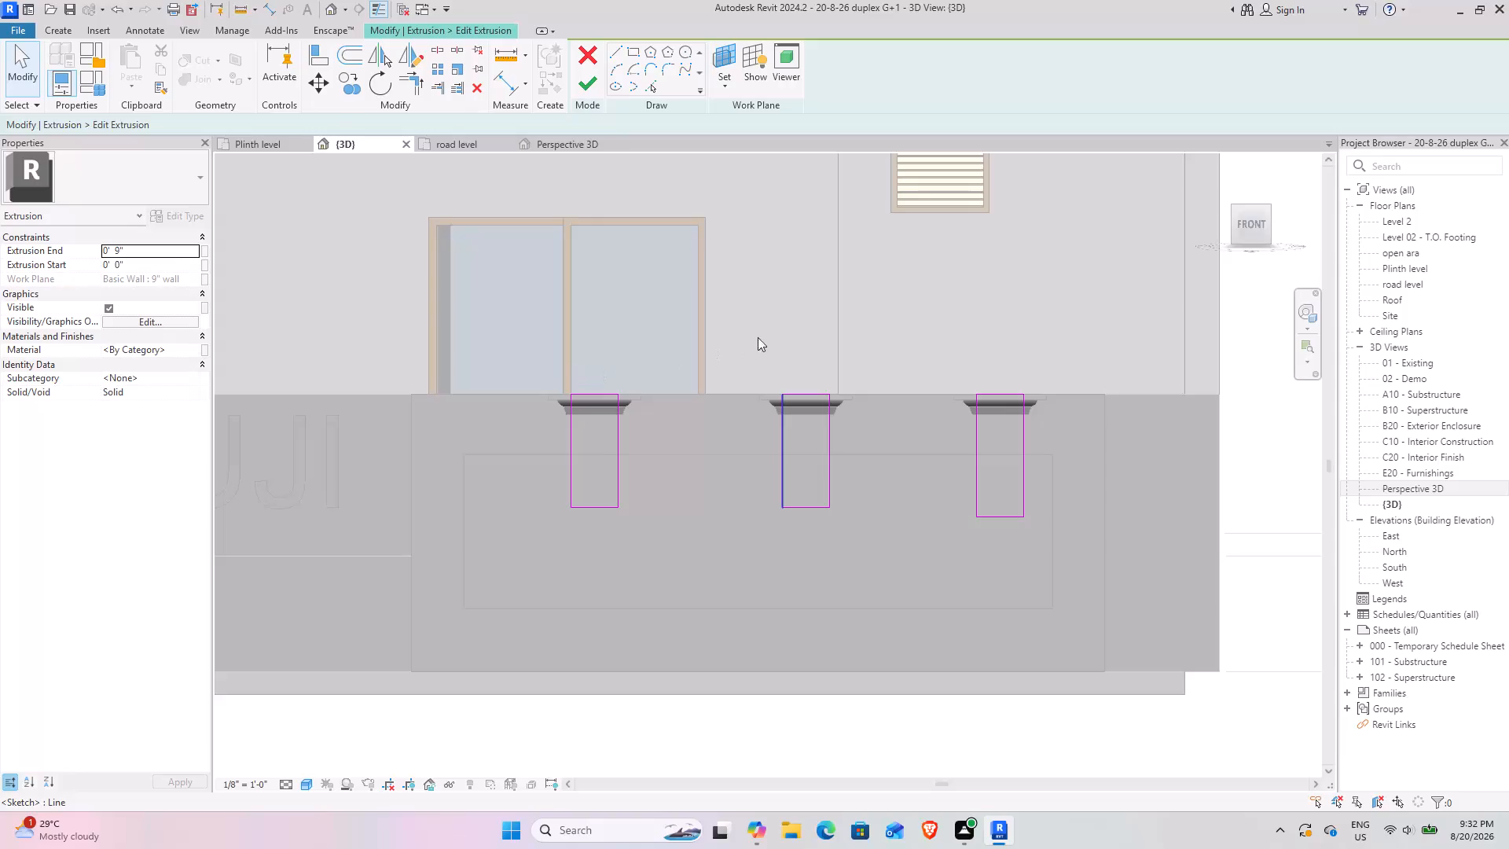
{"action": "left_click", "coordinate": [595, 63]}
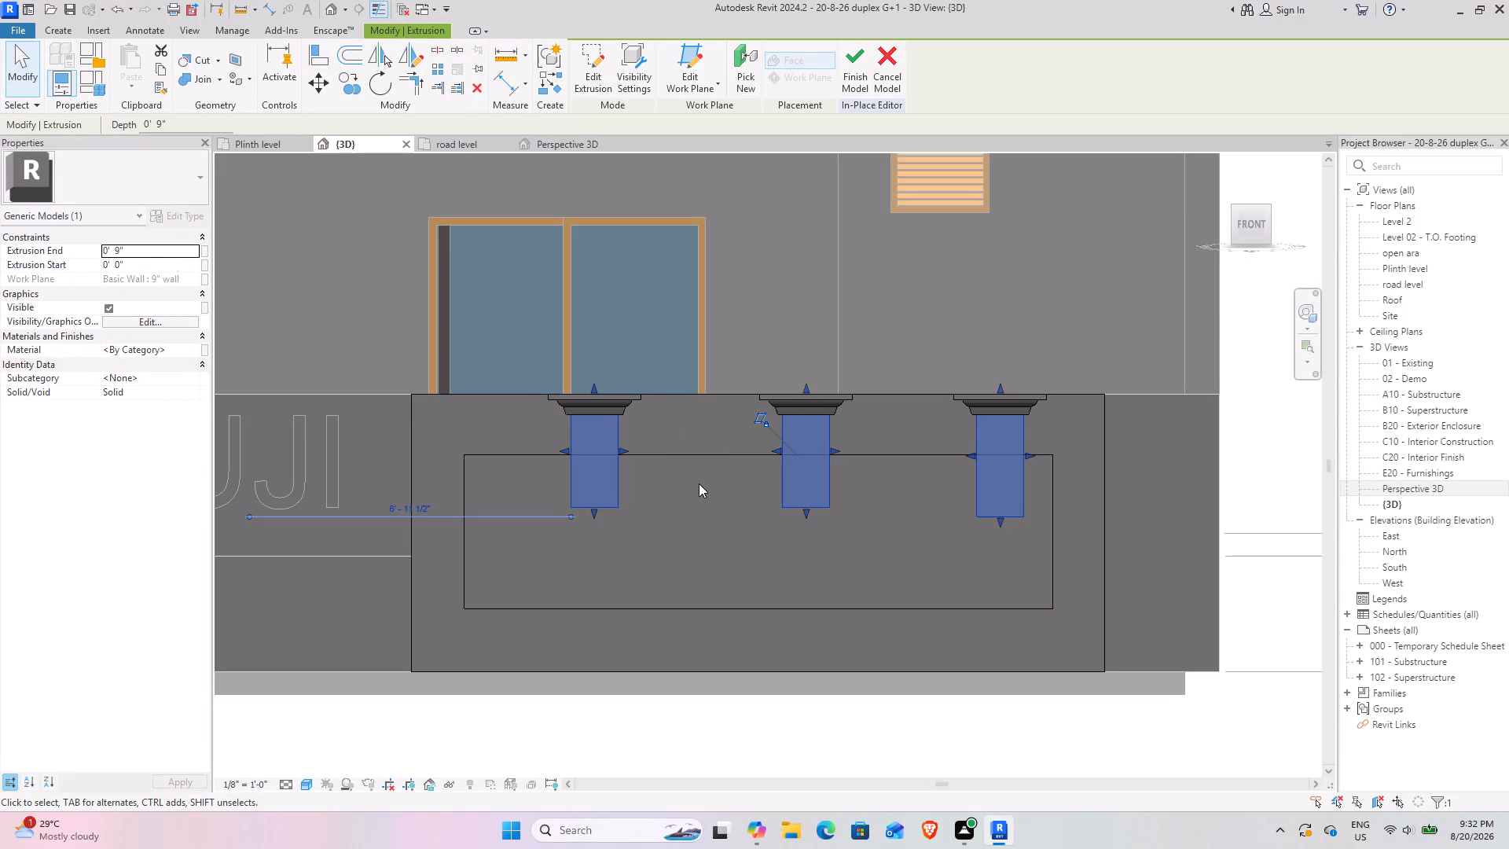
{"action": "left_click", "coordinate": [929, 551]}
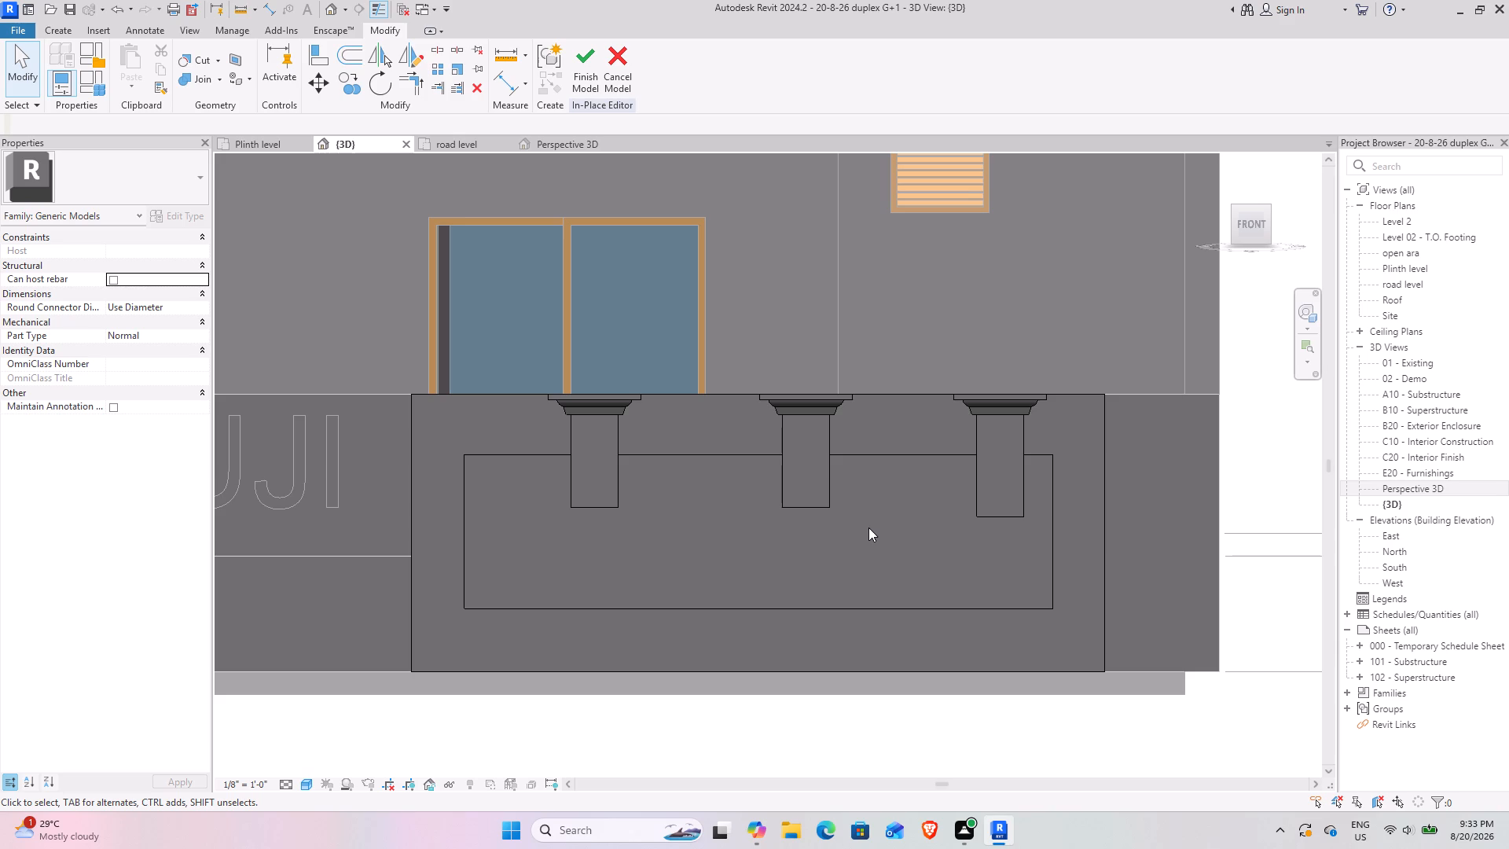
Examine the front boundary wall's framed panel from several 3D angles, checking its piers and frame extrusion.
{"action": "scroll", "coordinate": [675, 563], "scroll_direction": "up", "scroll_amount": 1}
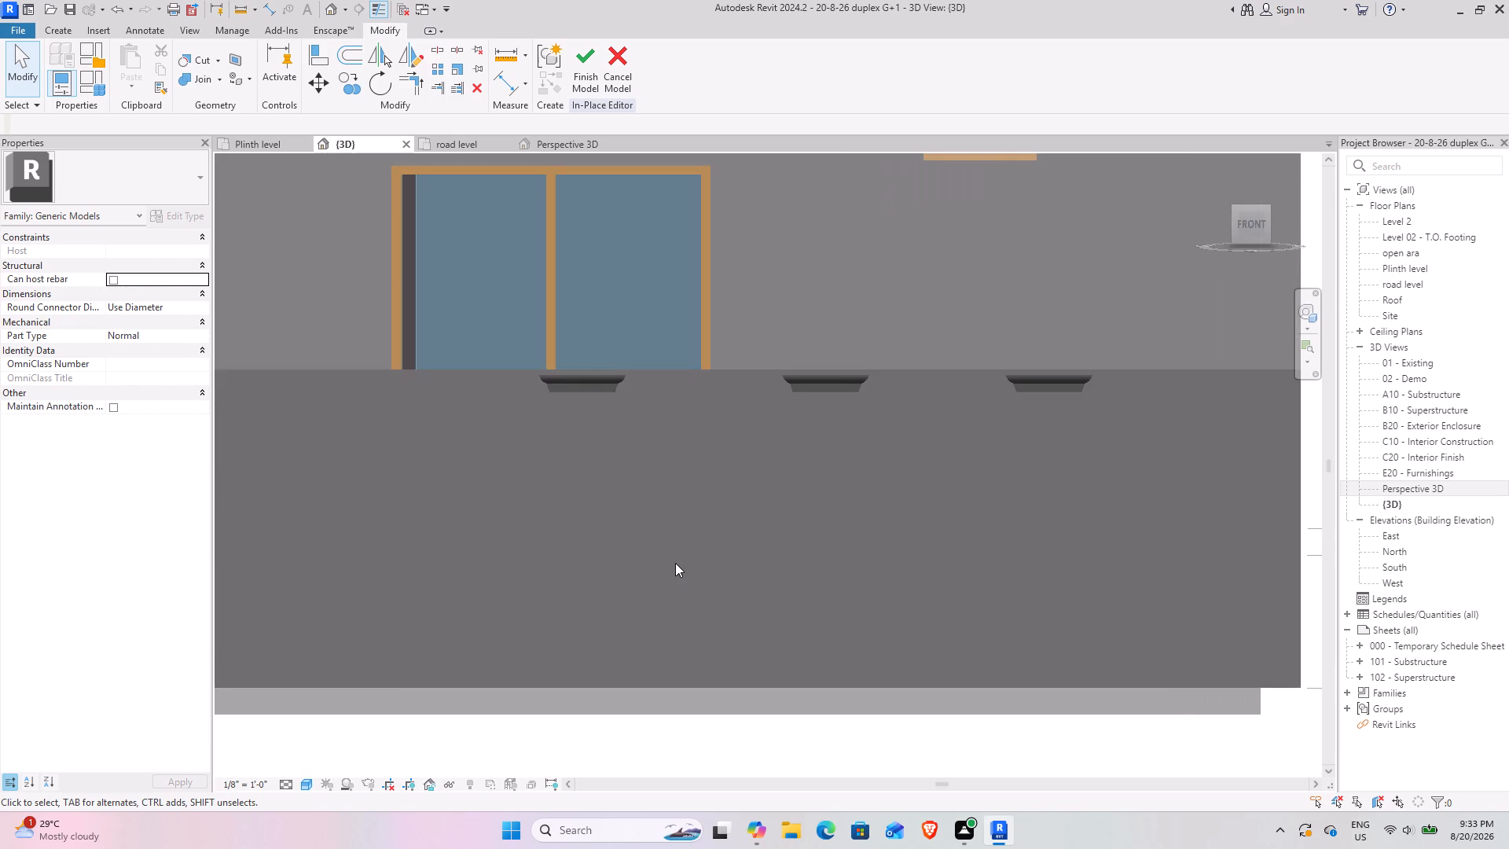
{"action": "scroll", "coordinate": [679, 552], "scroll_direction": "down", "scroll_amount": 1}
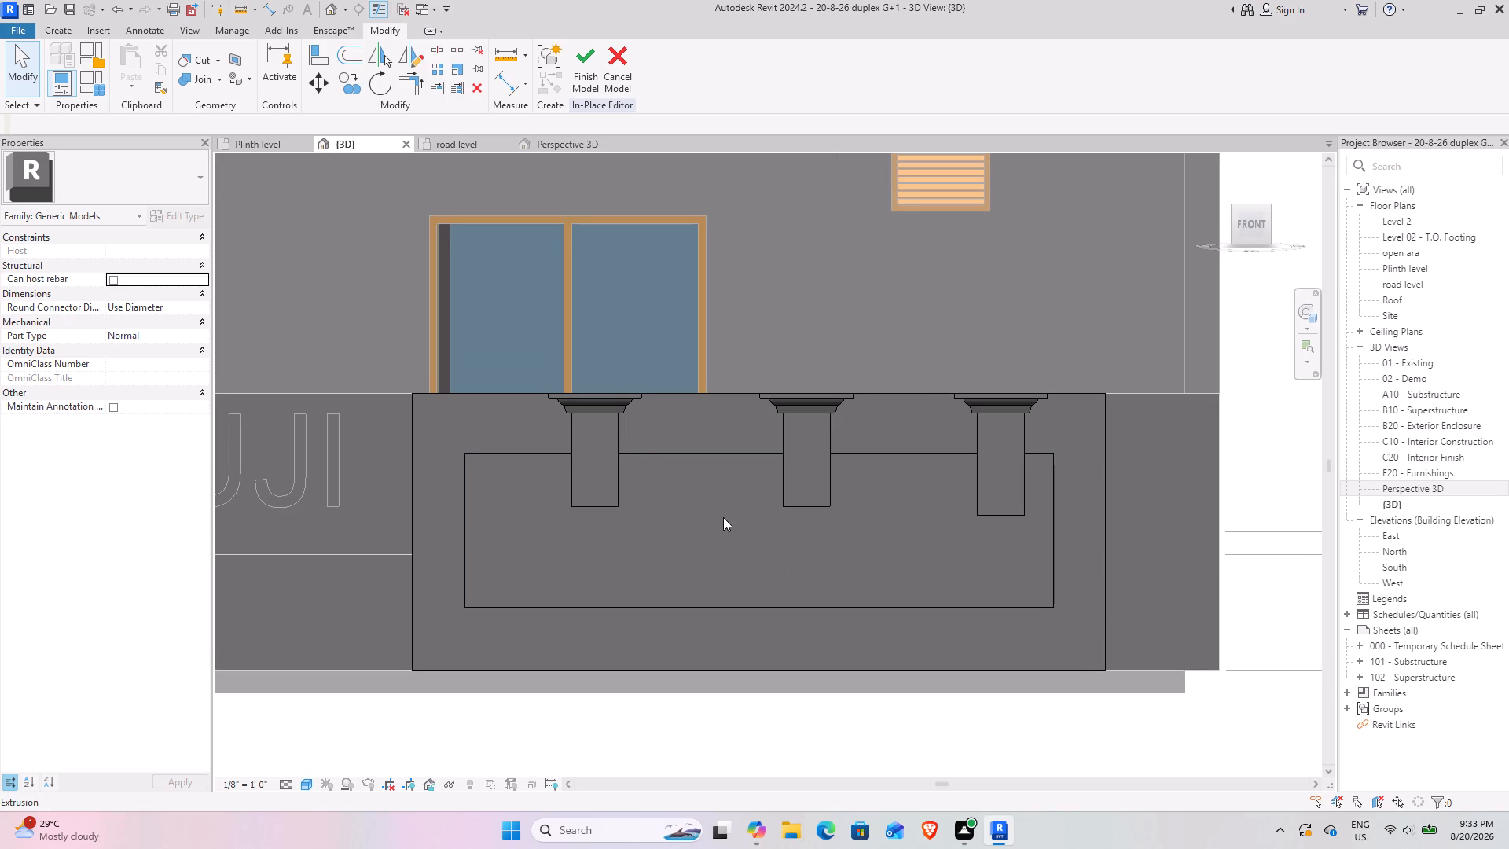
{"action": "scroll", "coordinate": [595, 311], "scroll_direction": "down", "scroll_amount": 2}
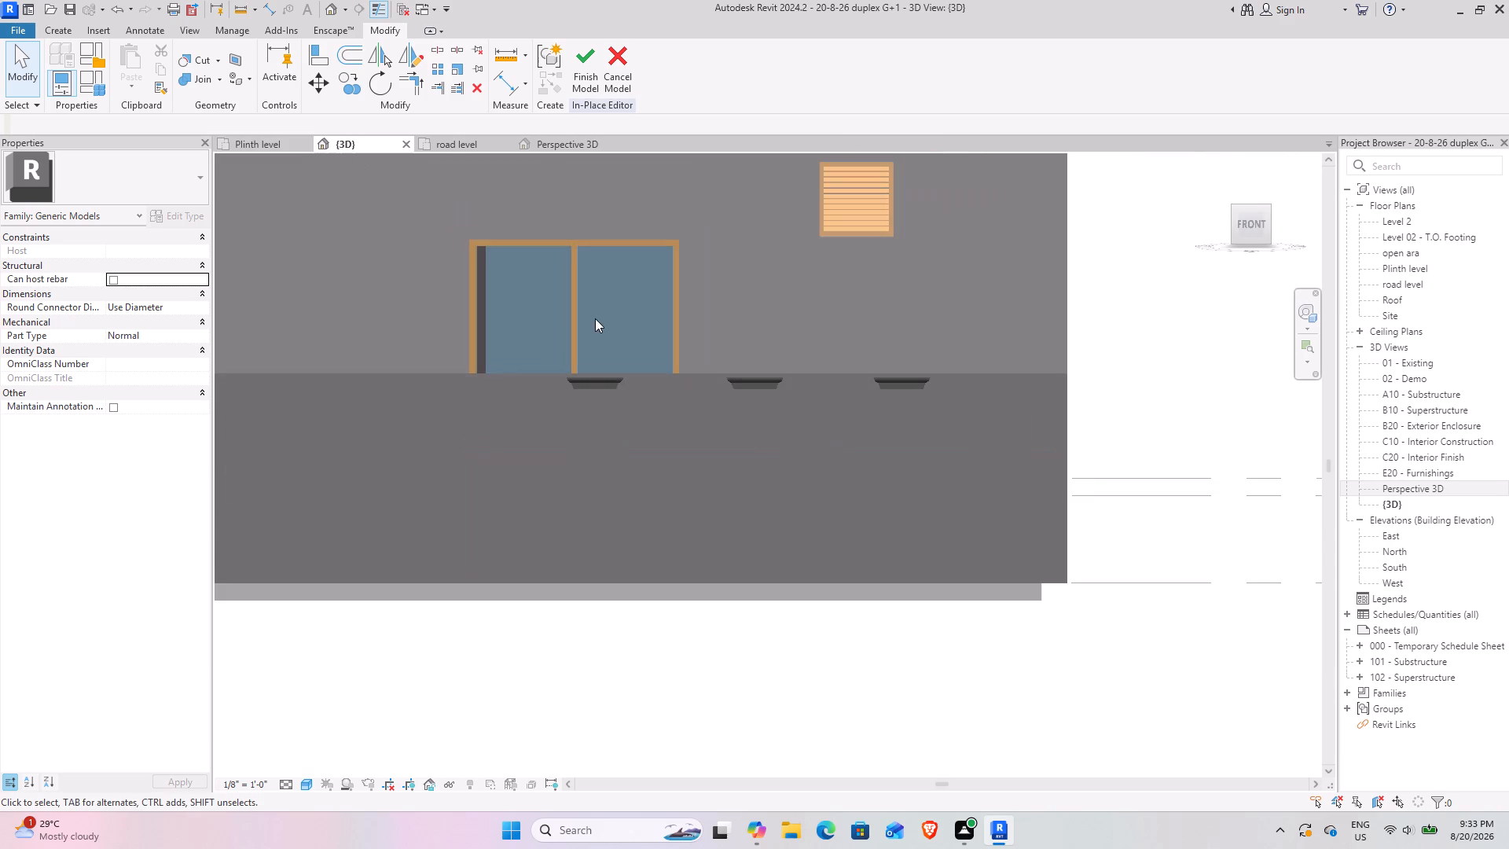
{"action": "middle_click_drag", "start_coordinate": [500, 549], "coordinate": [582, 601], "text": "shift"}
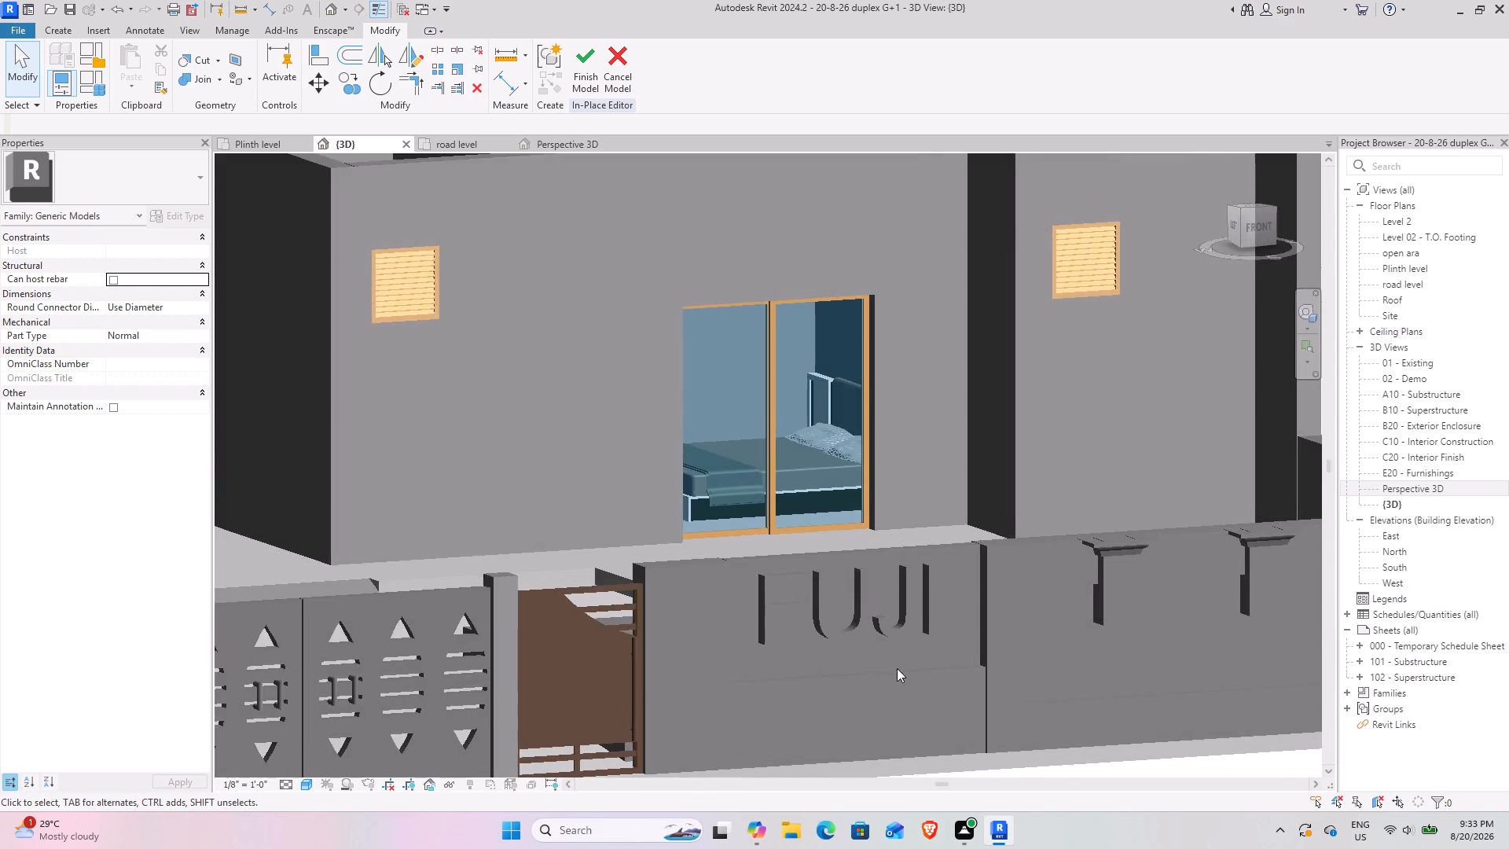
{"action": "middle_click_drag", "start_coordinate": [874, 659], "coordinate": [317, 404]}
{"action": "scroll", "coordinate": [523, 350], "scroll_direction": "up", "scroll_amount": 1}
{"action": "middle_click_drag", "start_coordinate": [491, 464], "coordinate": [571, 560], "text": "shift"}
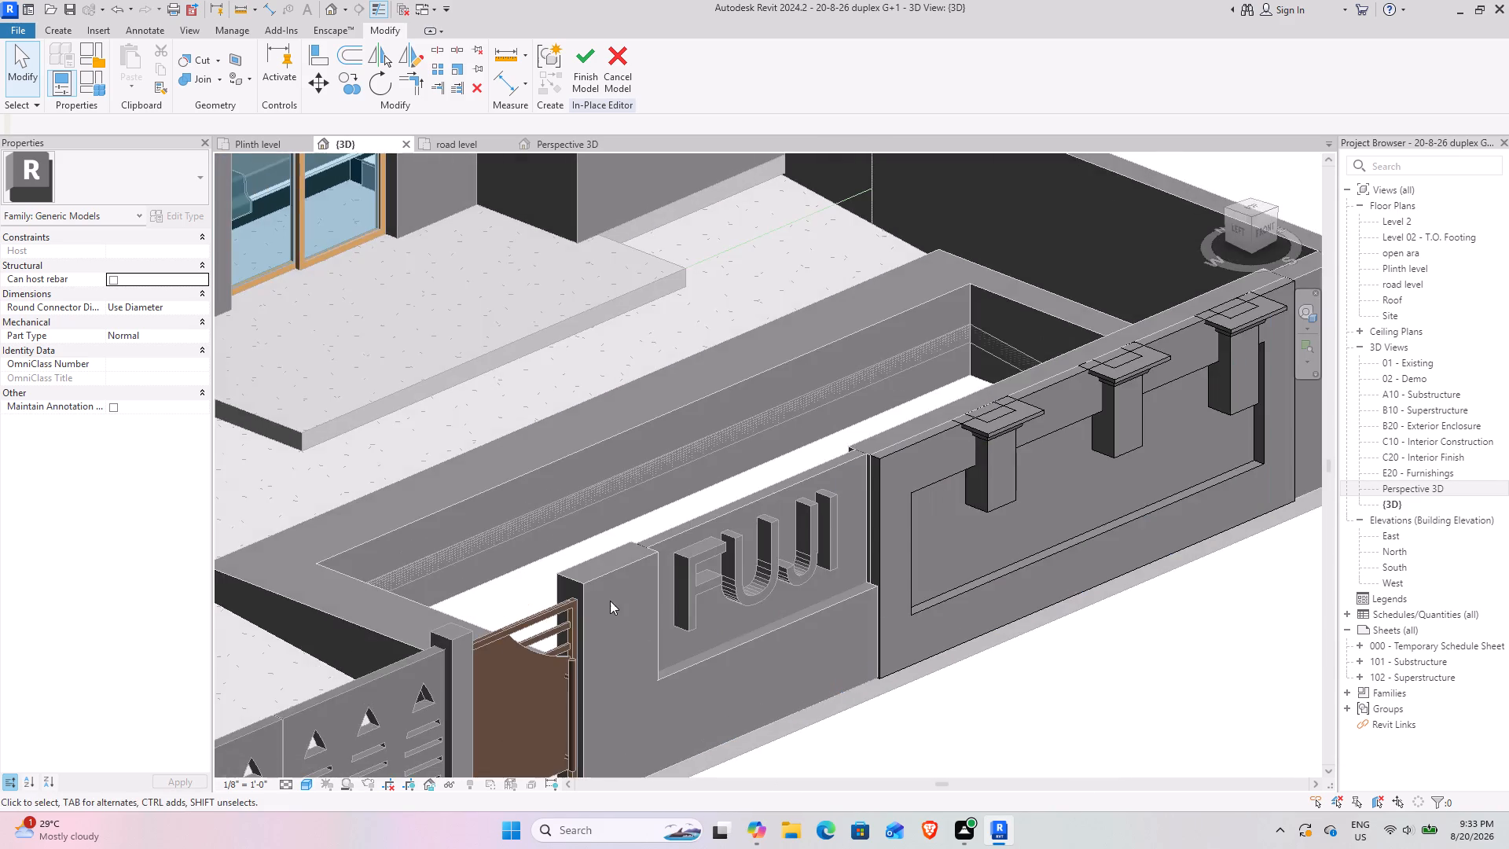
{"action": "middle_click_drag", "start_coordinate": [595, 602], "coordinate": [287, 613]}
{"action": "left_click", "coordinate": [831, 534]}
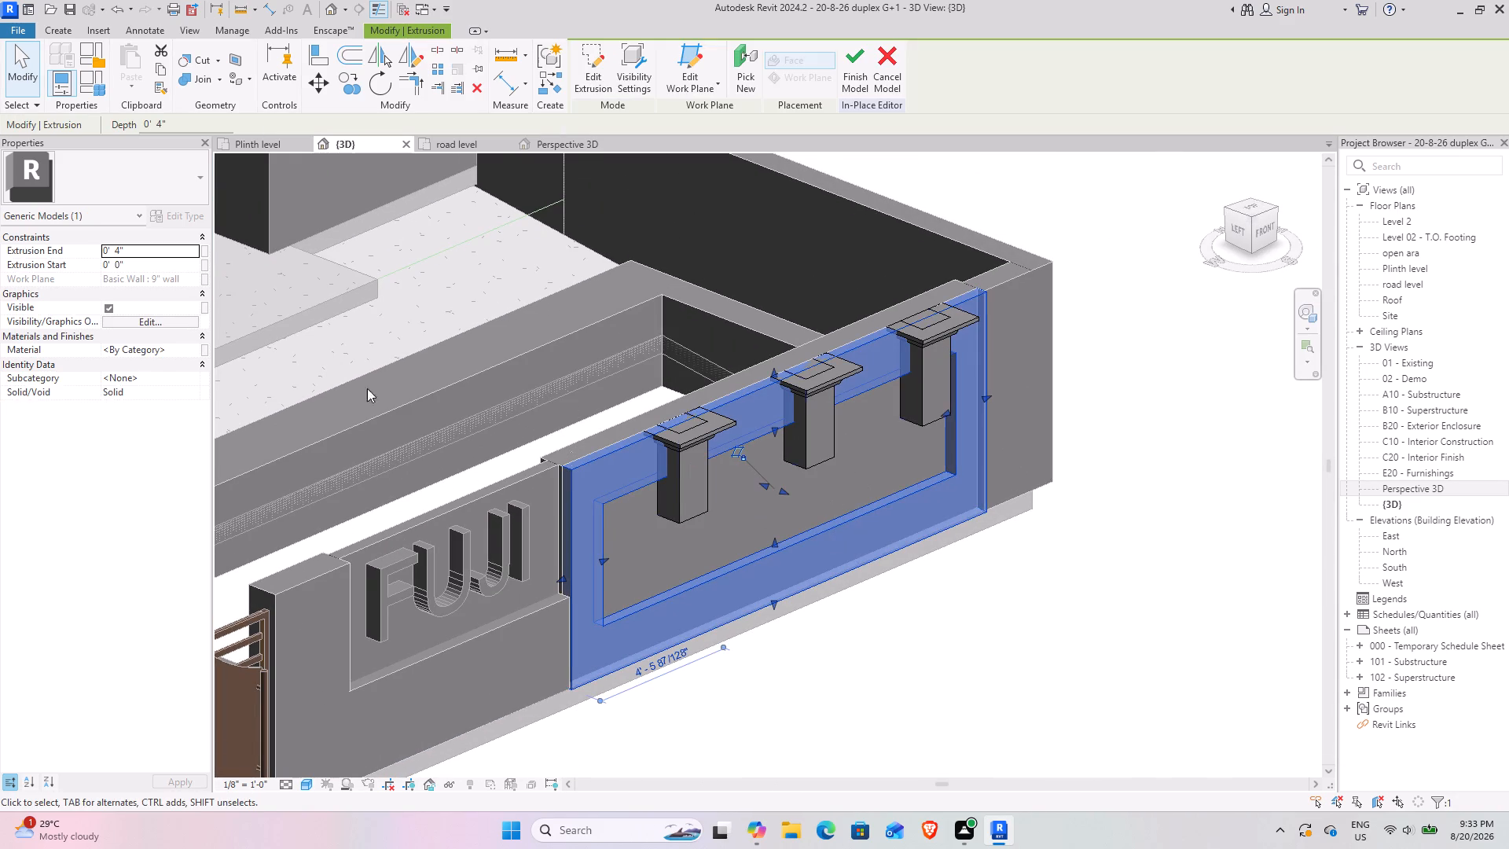
{"action": "left_click", "coordinate": [1116, 700]}
{"action": "scroll", "coordinate": [734, 497], "scroll_direction": "up", "scroll_amount": 4}
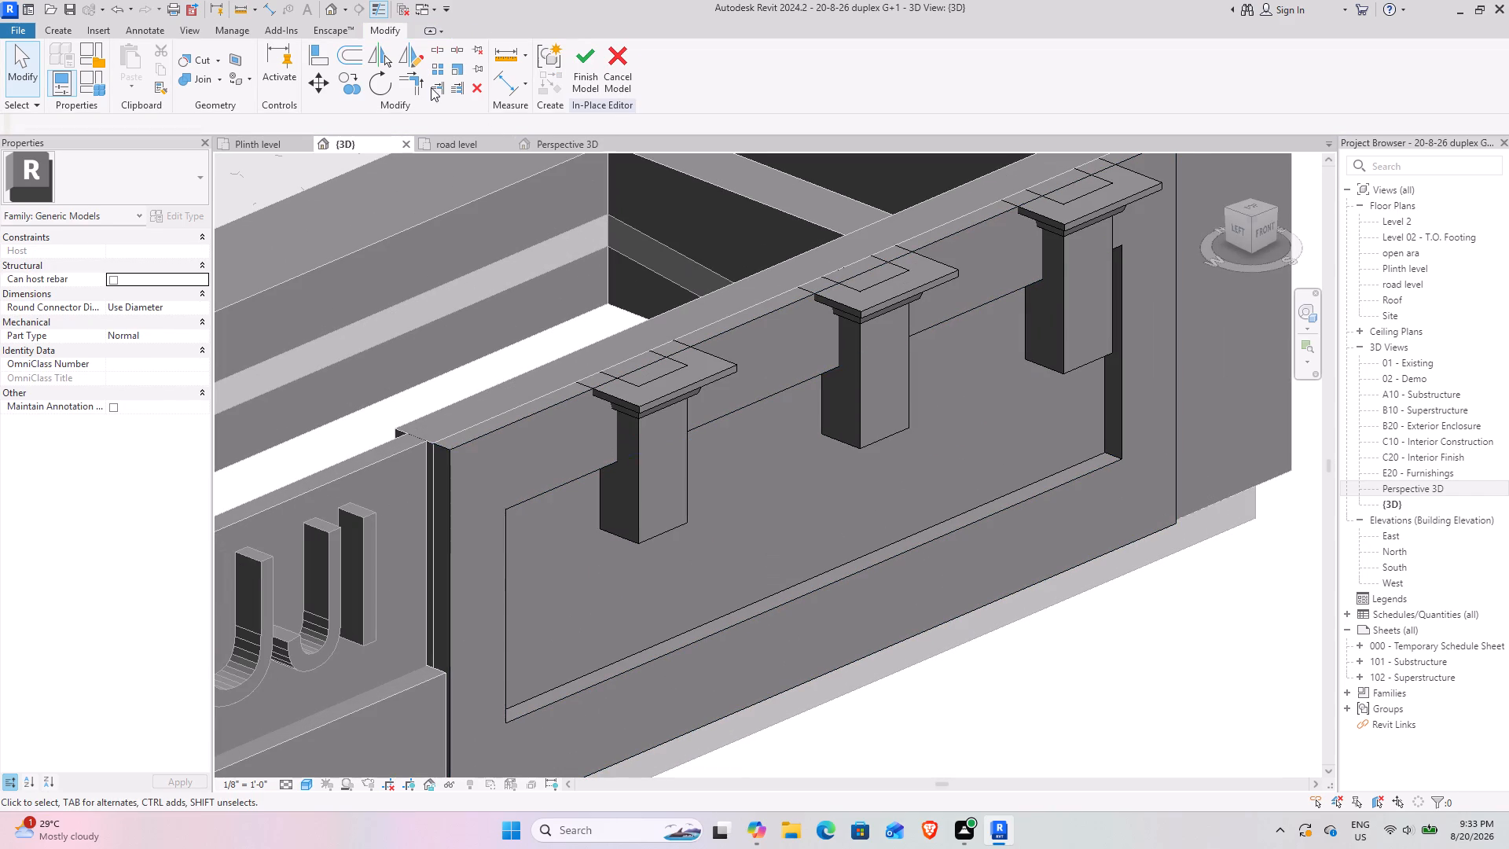
Start a new extrusion in the in-place model, picking a face of the panel's frame as work plane, and face the front.
{"action": "double_click", "coordinate": [70, 23]}
{"action": "left_click", "coordinate": [132, 66]}
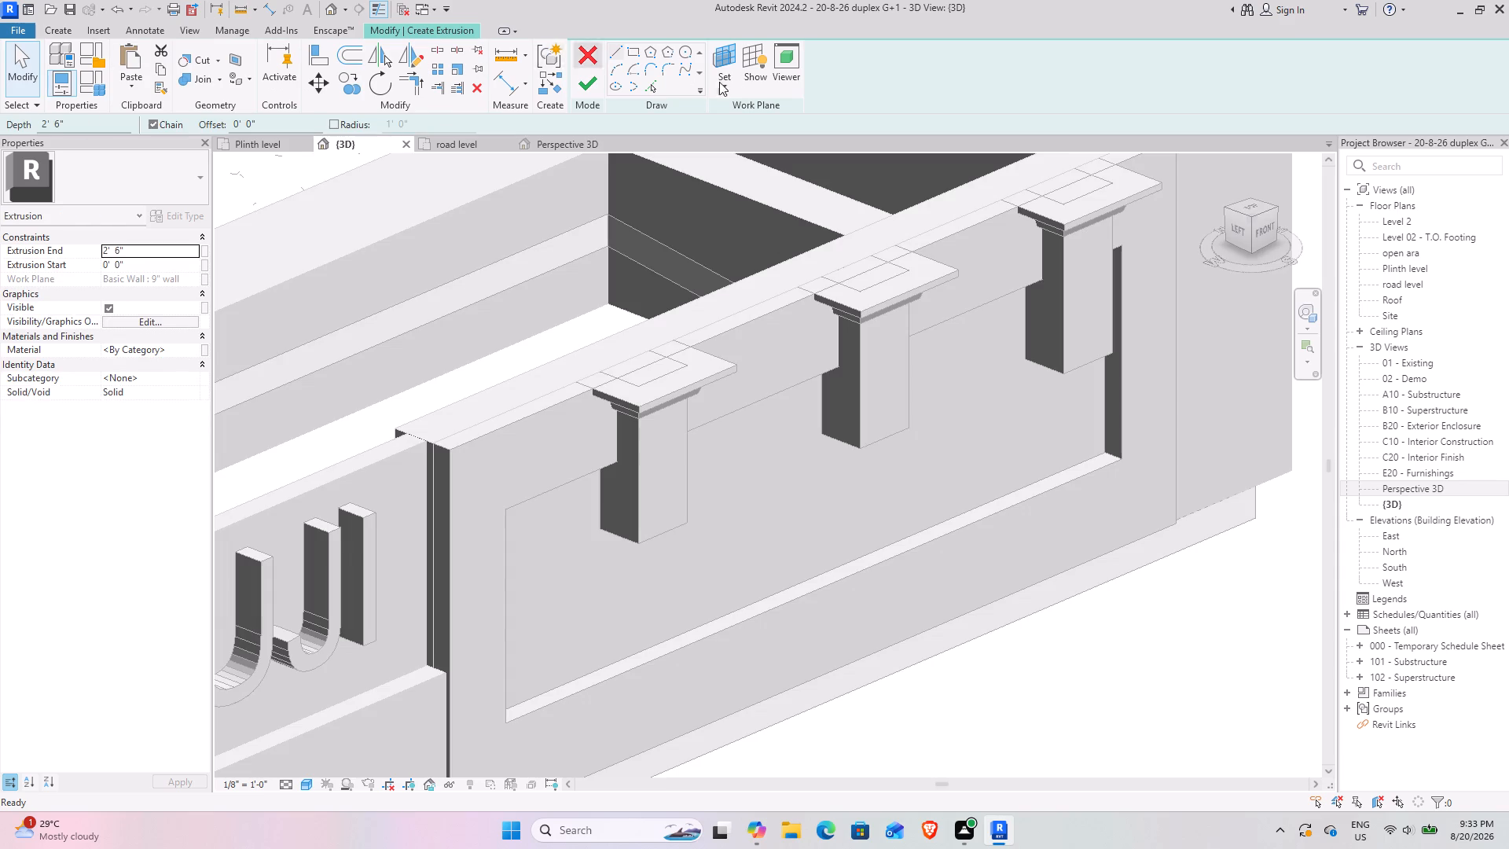
{"action": "left_click", "coordinate": [736, 83]}
{"action": "left_click", "coordinate": [743, 145]}
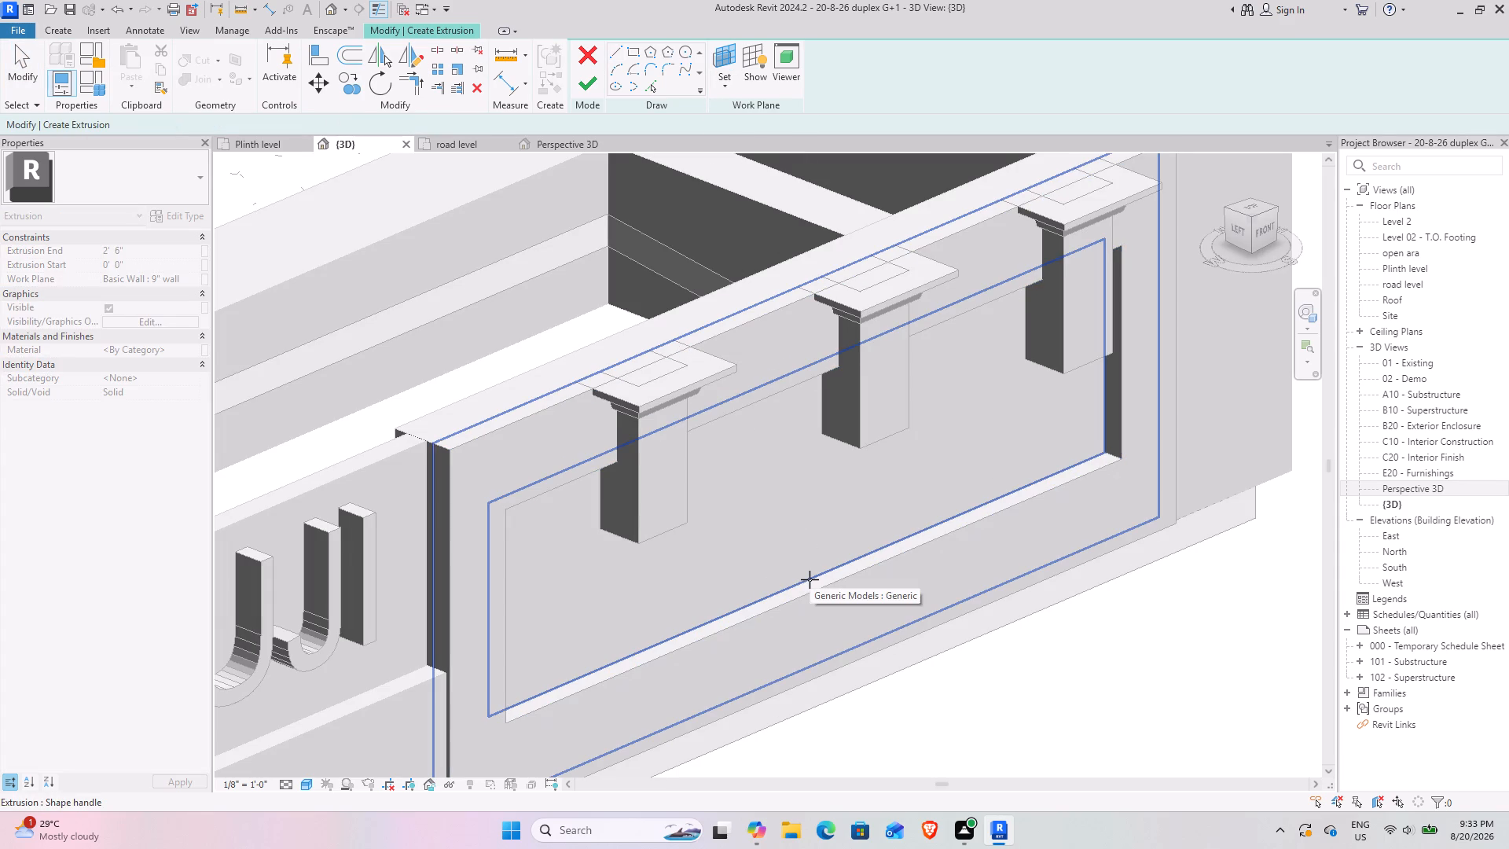
{"action": "left_click", "coordinate": [809, 574]}
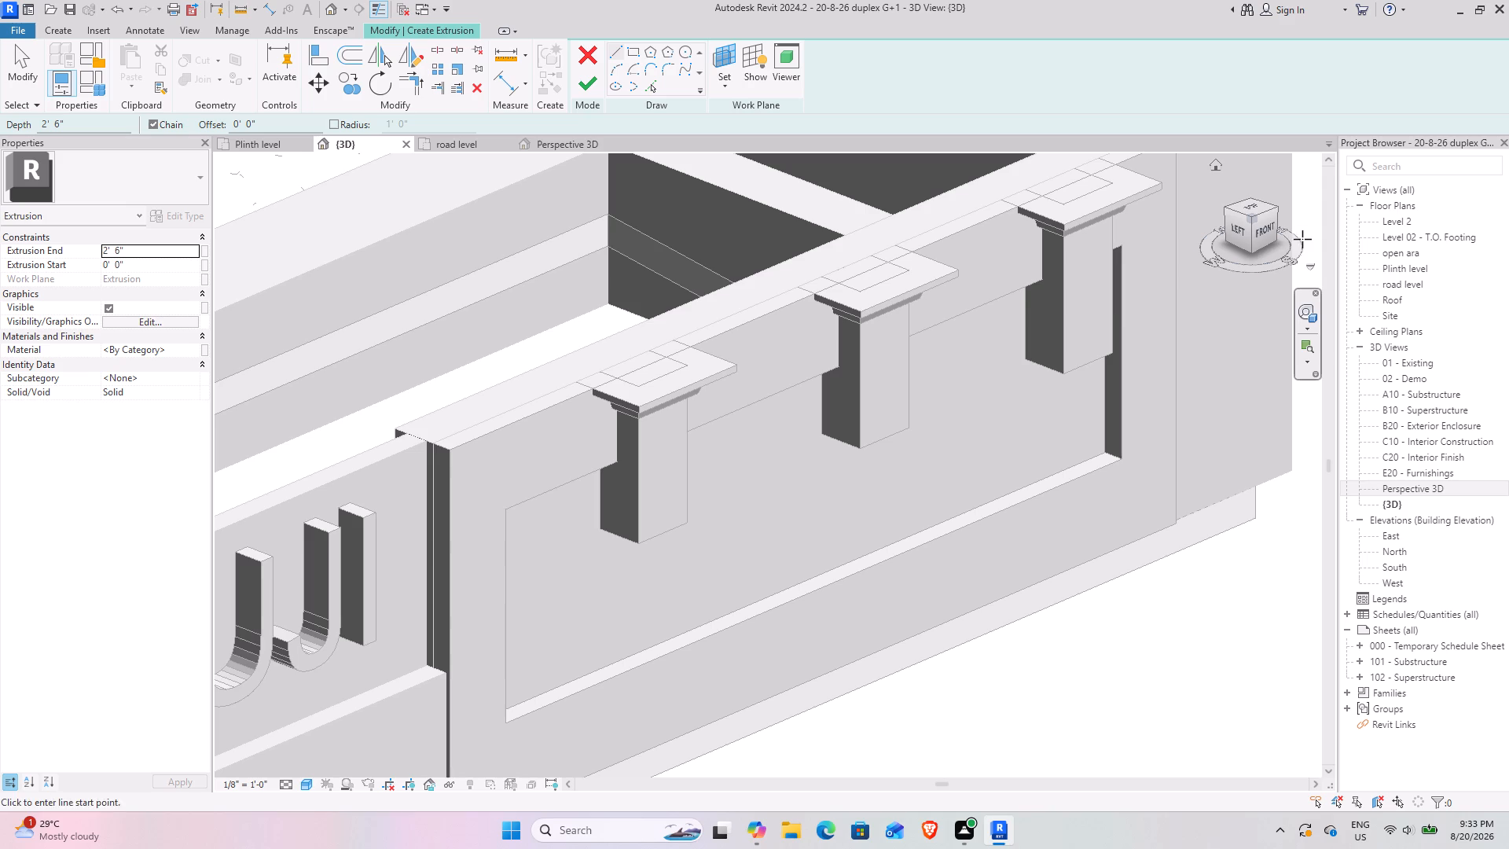
{"action": "left_click", "coordinate": [1263, 234]}
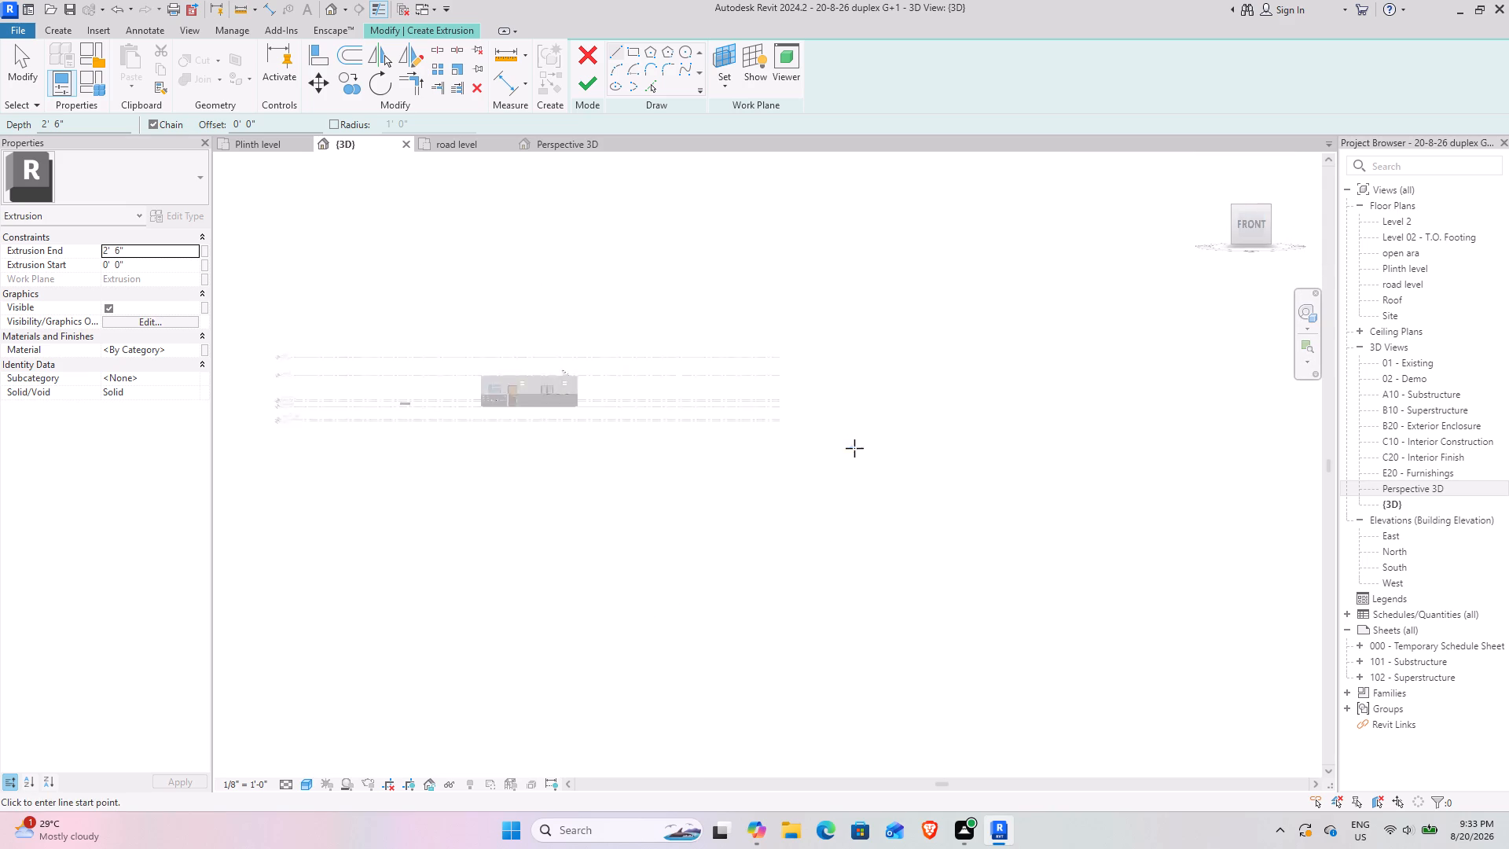
{"action": "scroll", "coordinate": [760, 475], "scroll_direction": "up", "scroll_amount": 20}
{"action": "scroll", "coordinate": [760, 475], "scroll_direction": "up", "scroll_amount": 1}
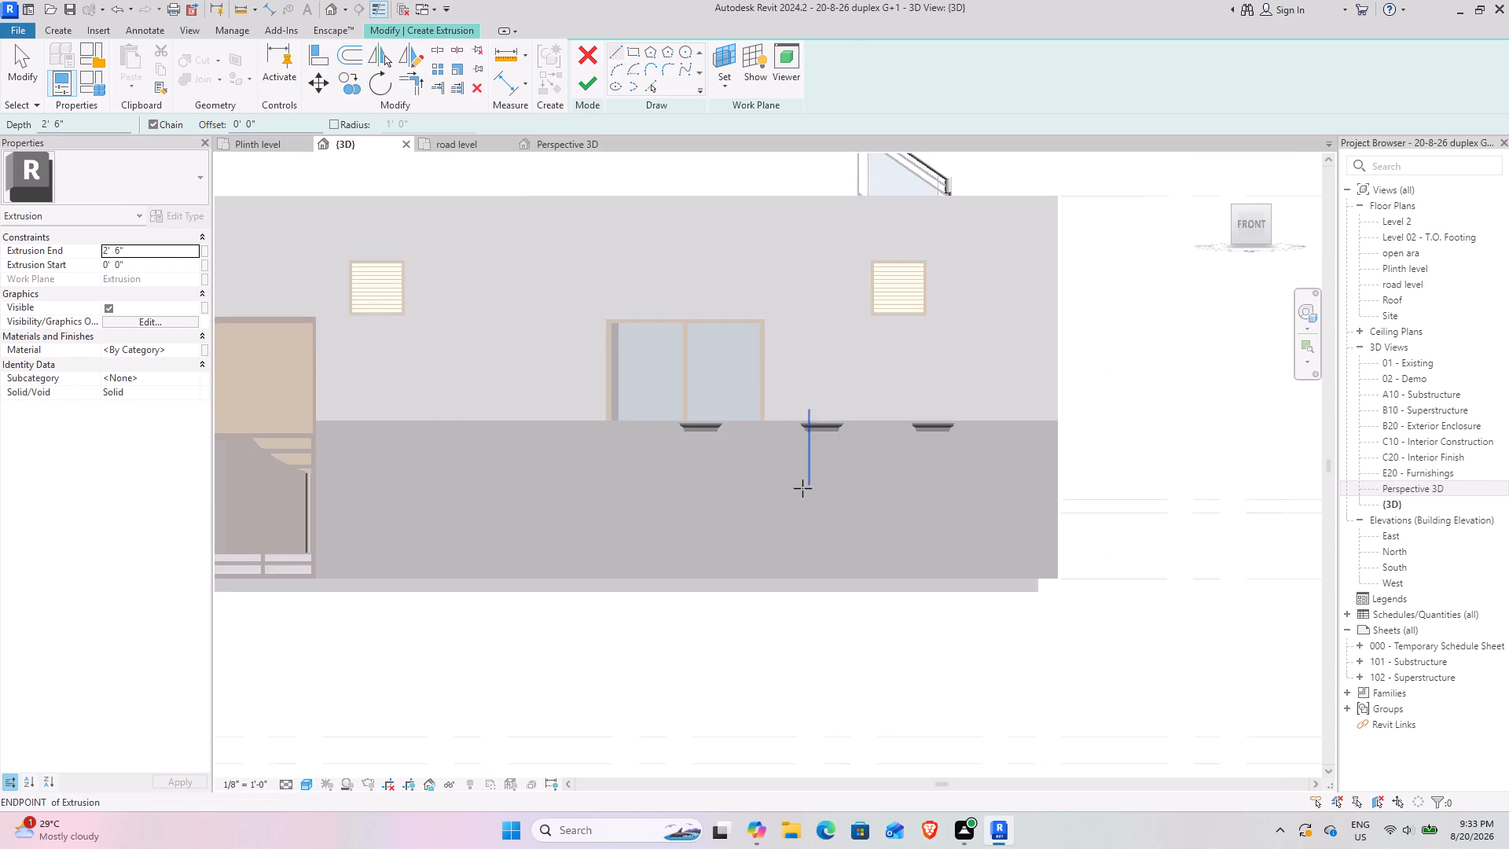
{"action": "scroll", "coordinate": [802, 488], "scroll_direction": "up", "scroll_amount": 2}
{"action": "scroll", "coordinate": [700, 479], "scroll_direction": "up", "scroll_amount": 2}
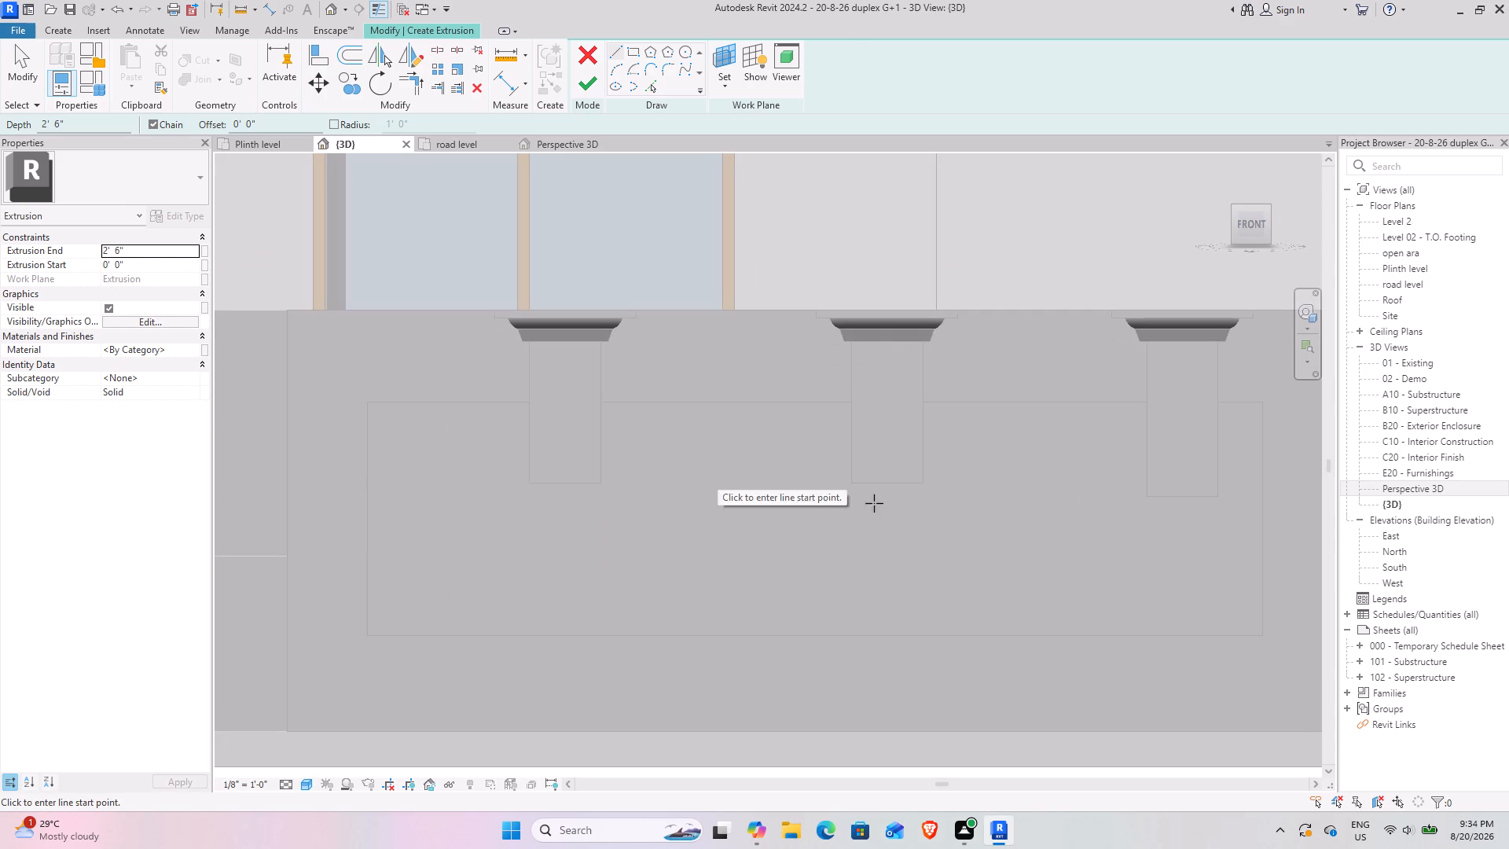
{"action": "scroll", "coordinate": [832, 481], "scroll_direction": "down", "scroll_amount": 2}
Set the {3D} view's visual style to Textures.
{"action": "left_click", "coordinate": [306, 785]}
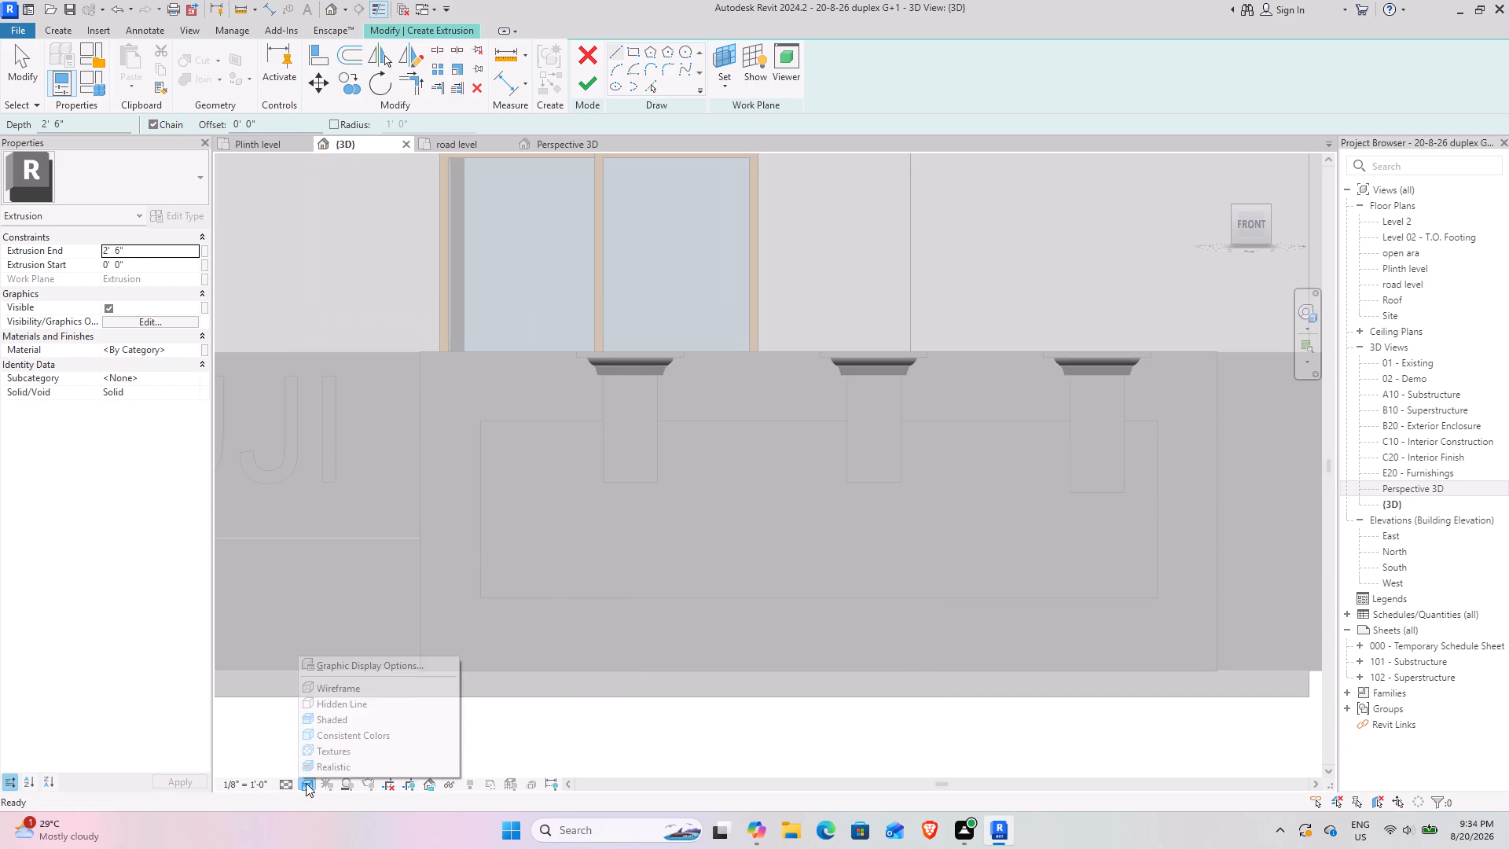
{"action": "left_click", "coordinate": [320, 764]}
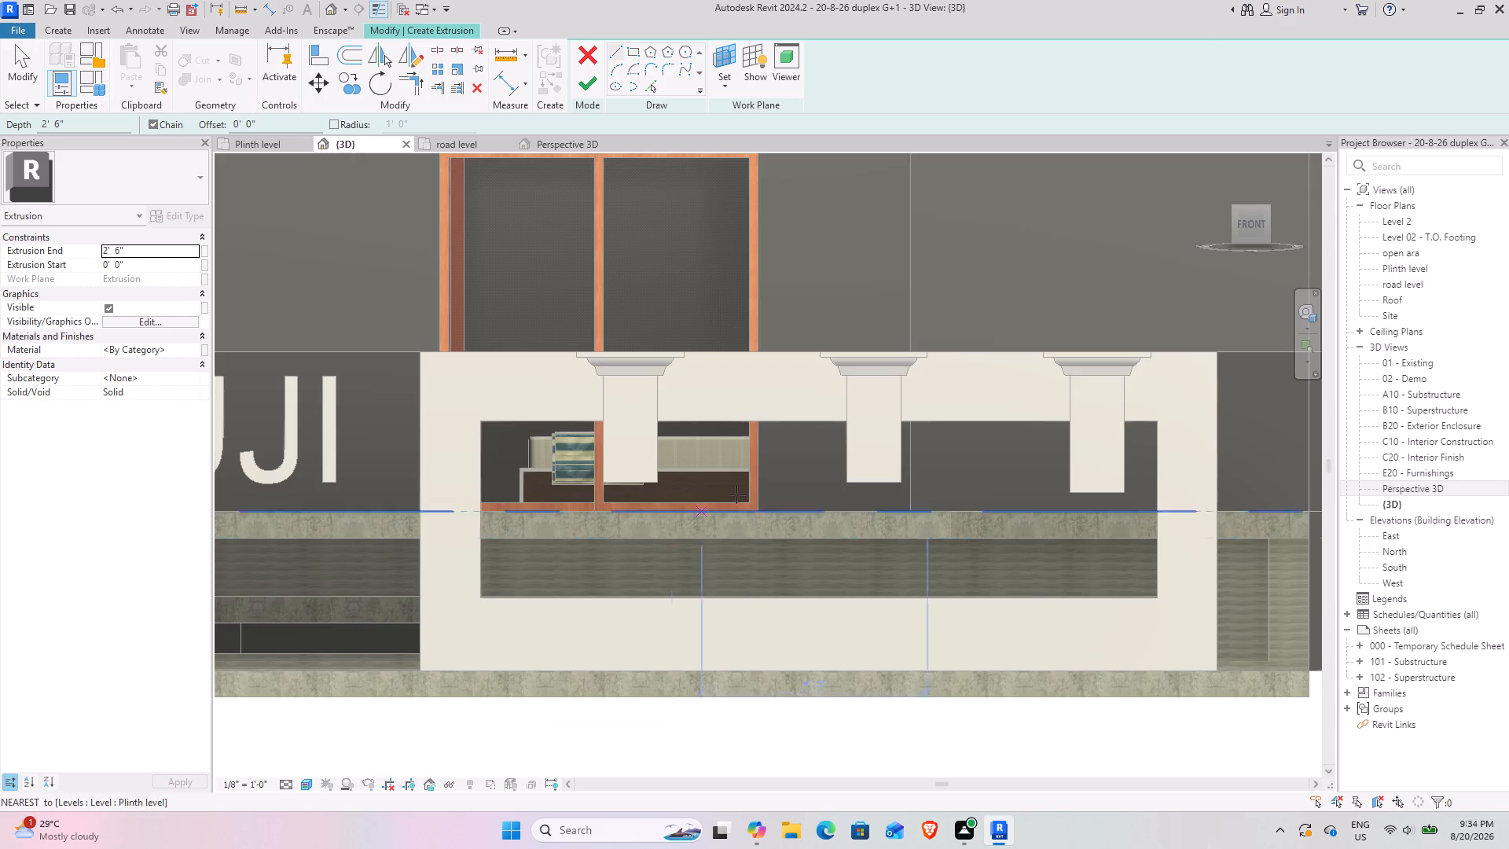
{"action": "left_click", "coordinate": [308, 789]}
{"action": "left_click", "coordinate": [335, 752]}
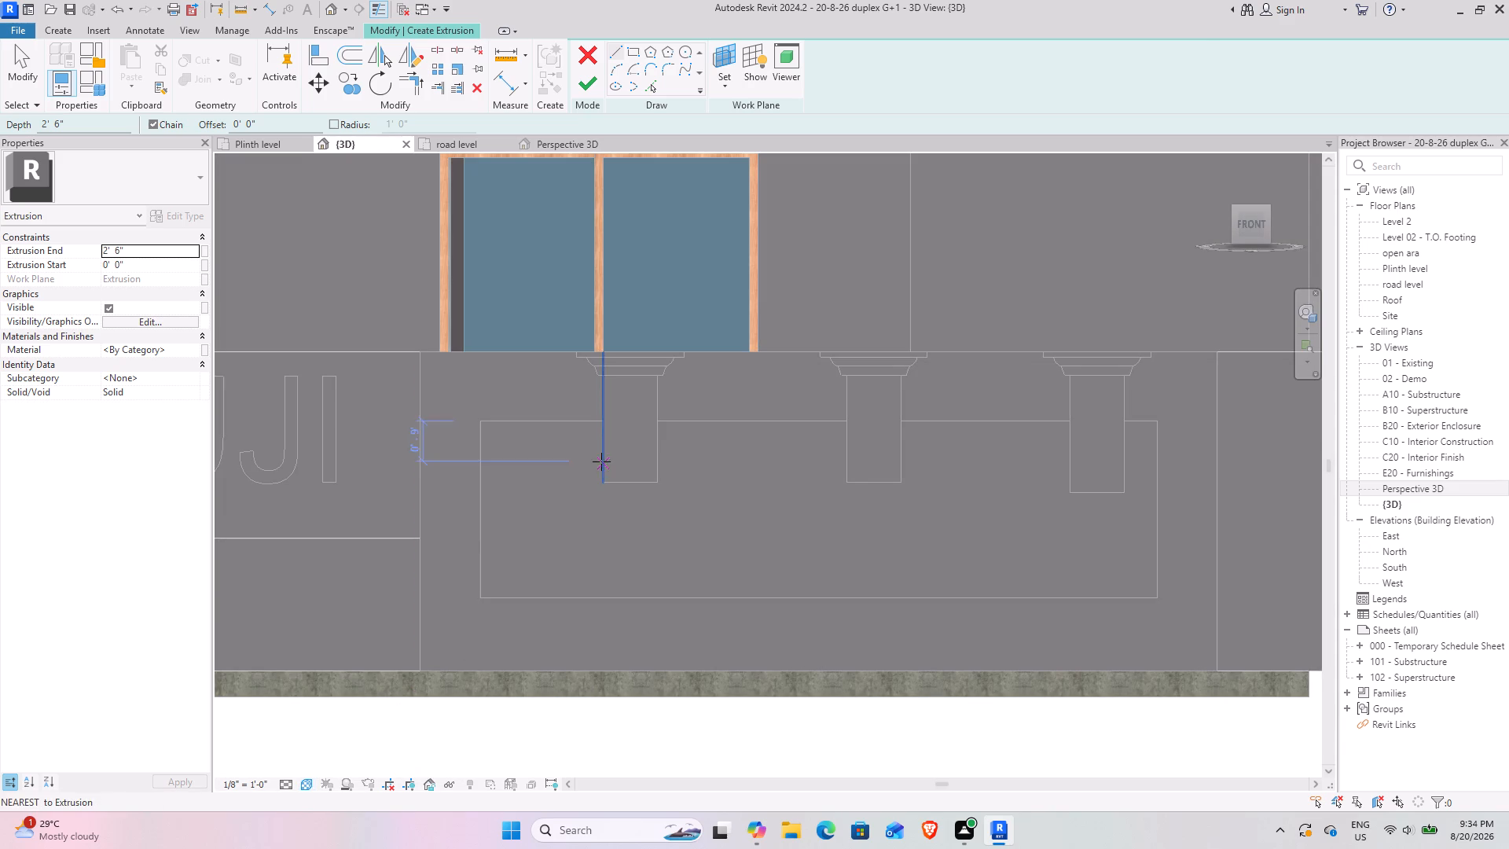
Sketch a rectangle about 11'-4 1/2" by 11" in the frame opening below the piers, ending at the opening edge farther from the lettering.
{"action": "scroll", "coordinate": [772, 557], "scroll_direction": "up", "scroll_amount": 1}
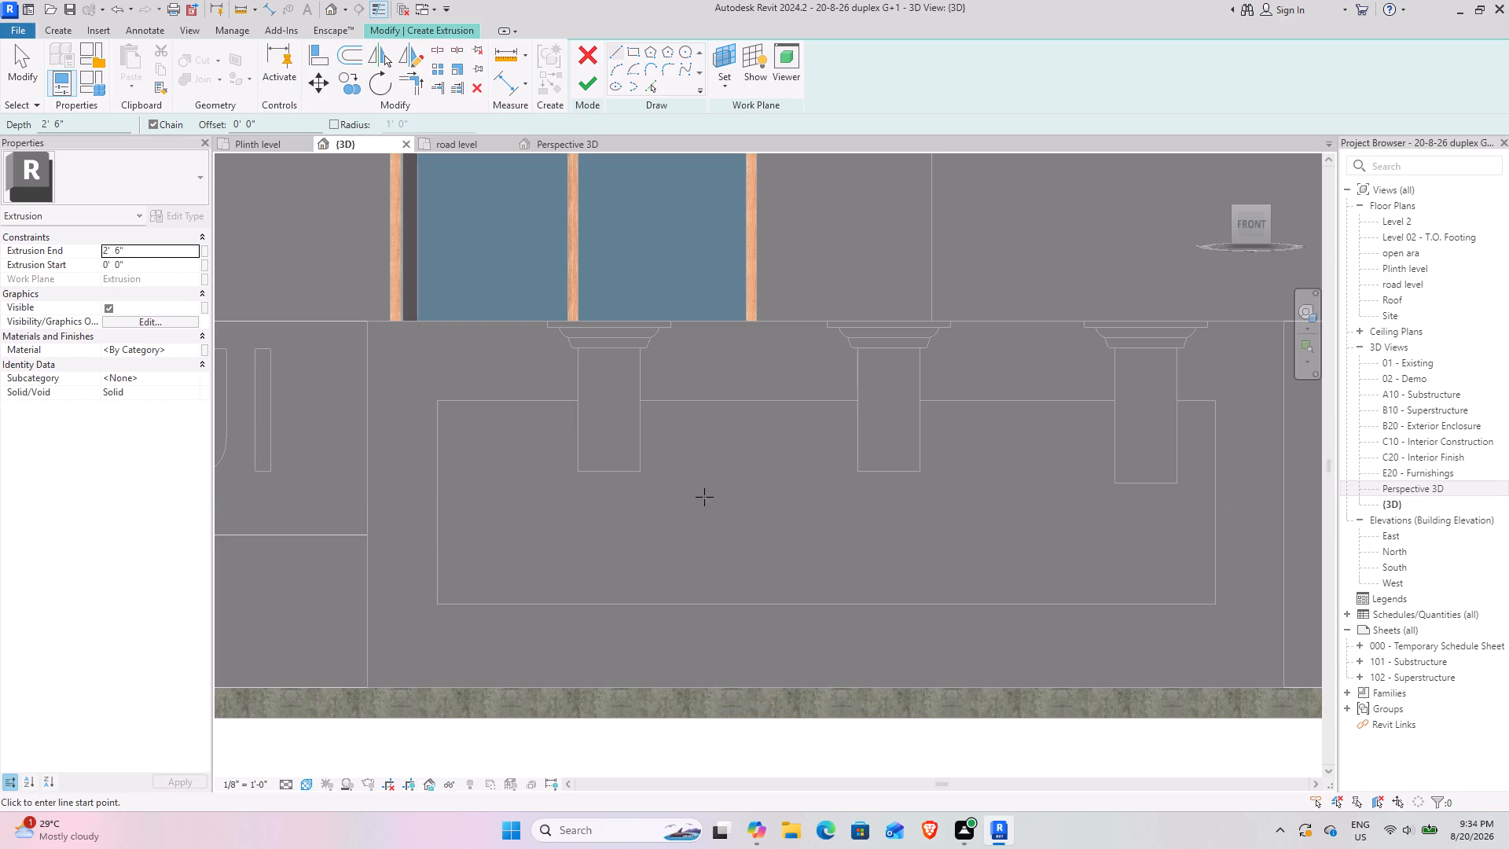
{"action": "left_click", "coordinate": [516, 492]}
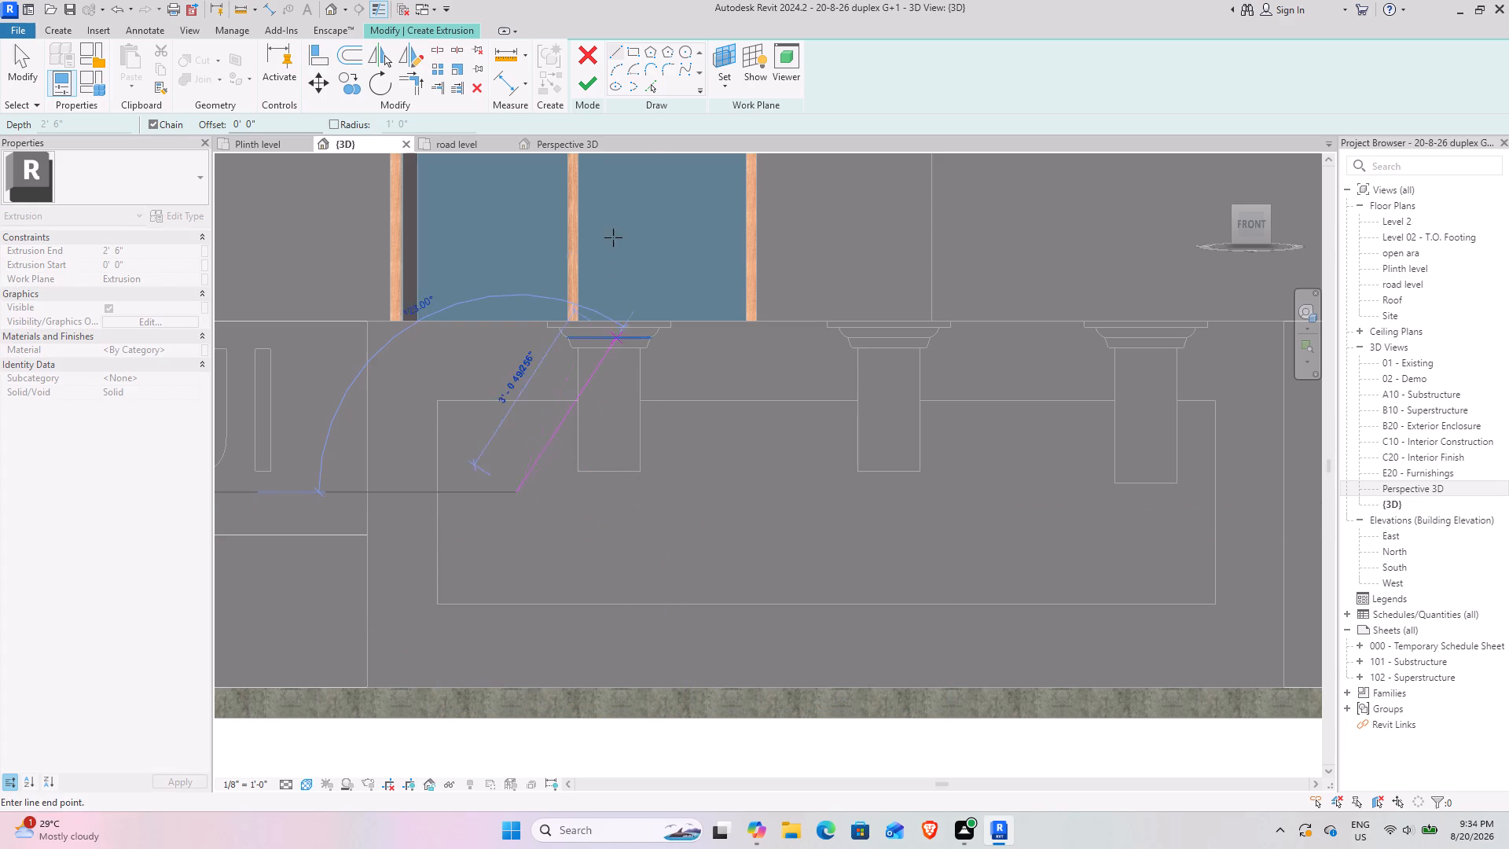
{"action": "left_click", "coordinate": [633, 59]}
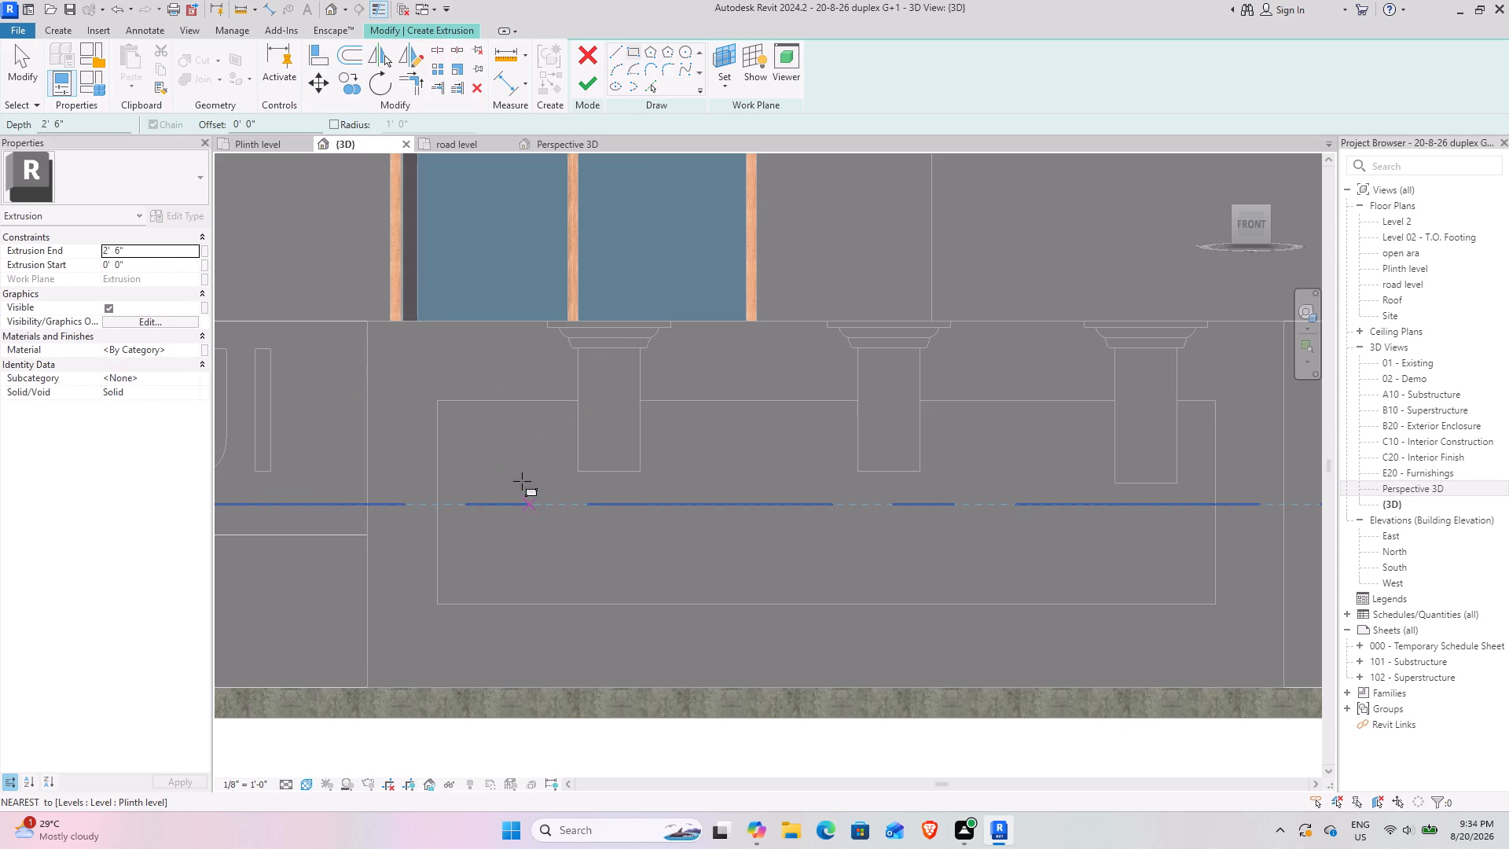
{"action": "left_click", "coordinate": [521, 505]}
{"action": "left_click", "coordinate": [1222, 560]}
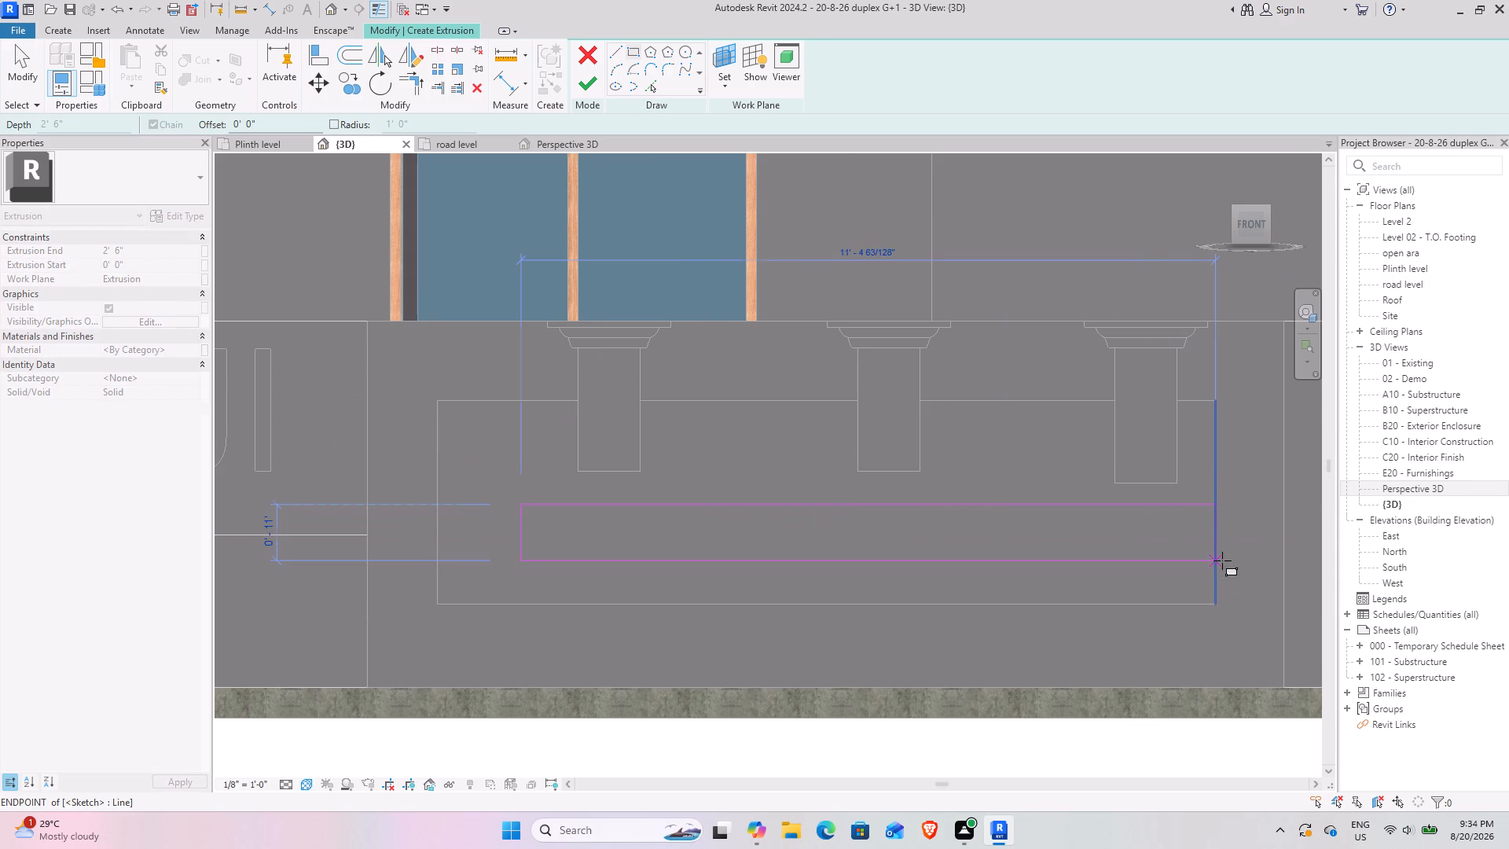
Set the new extrusion's Extrusion End to 4".
{"action": "left_click", "coordinate": [163, 255]}
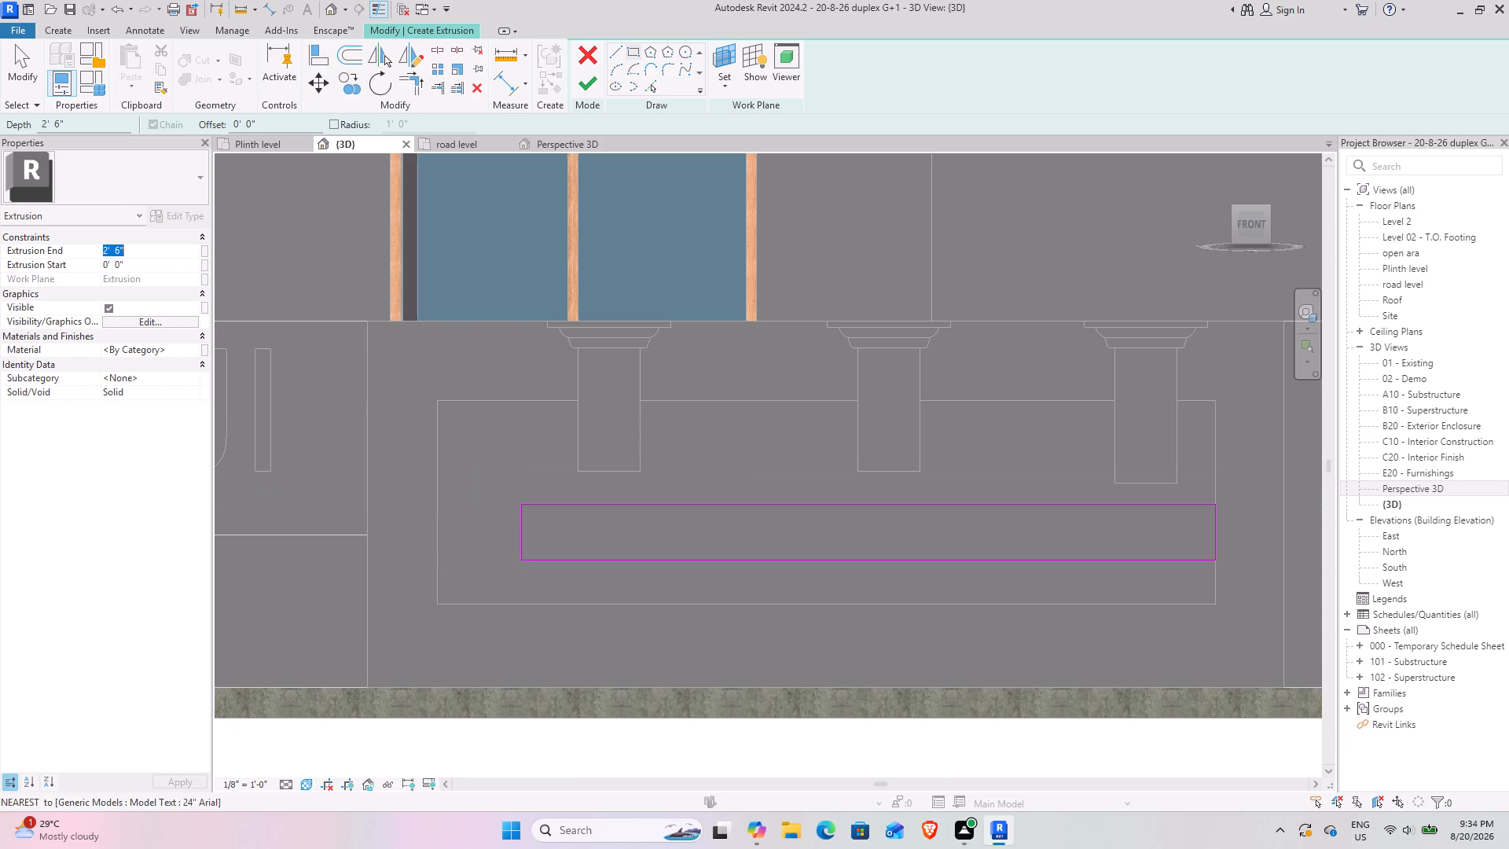
{"action": "key", "text": "4"}
{"action": "key", "text": "Return"}
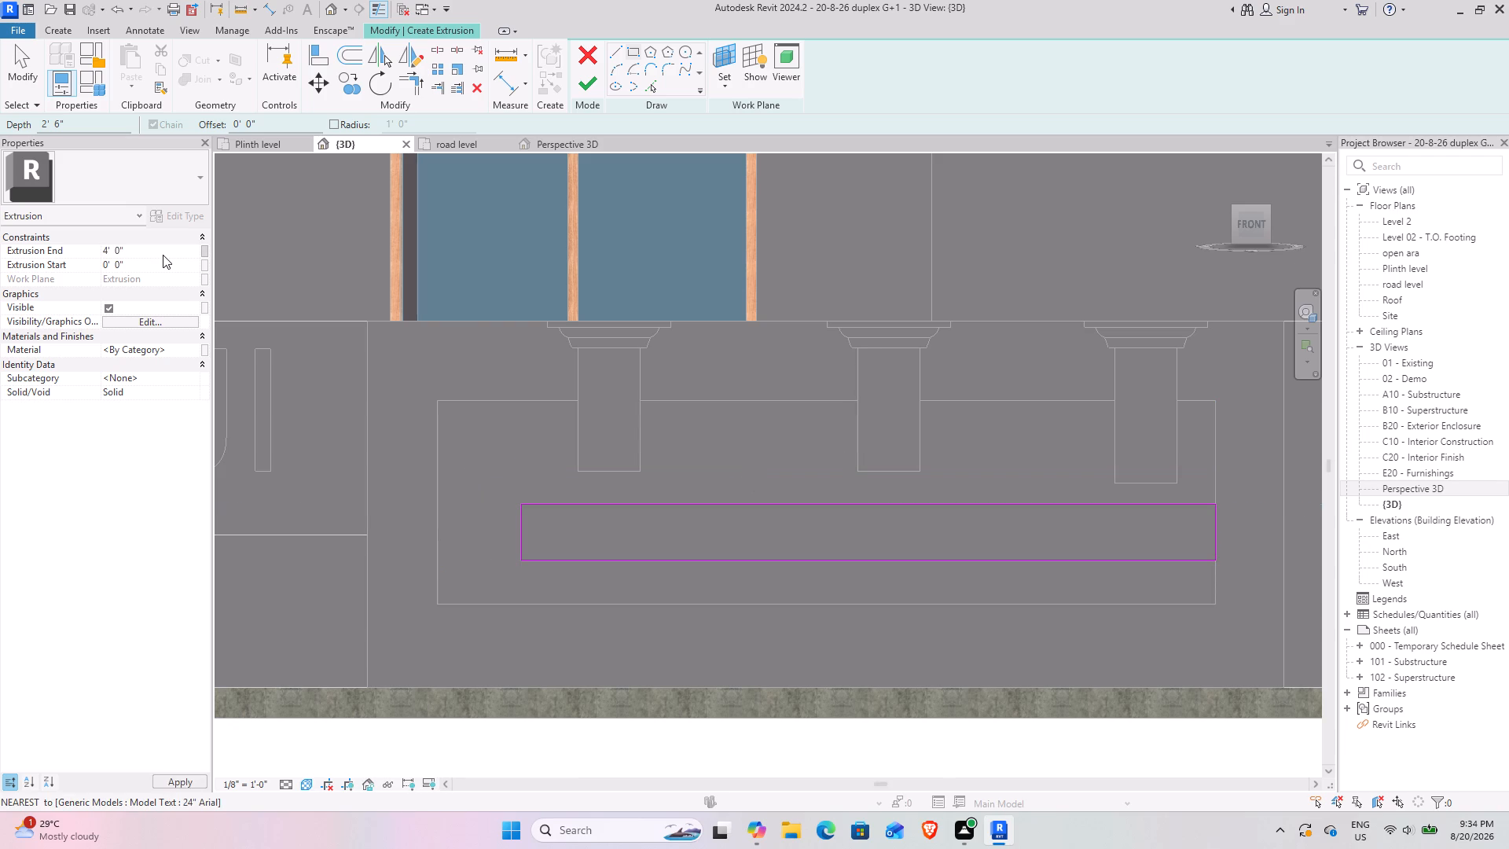
{"action": "left_click", "coordinate": [163, 255]}
{"action": "type", "text": "4'"}
{"action": "key", "text": "Return"}
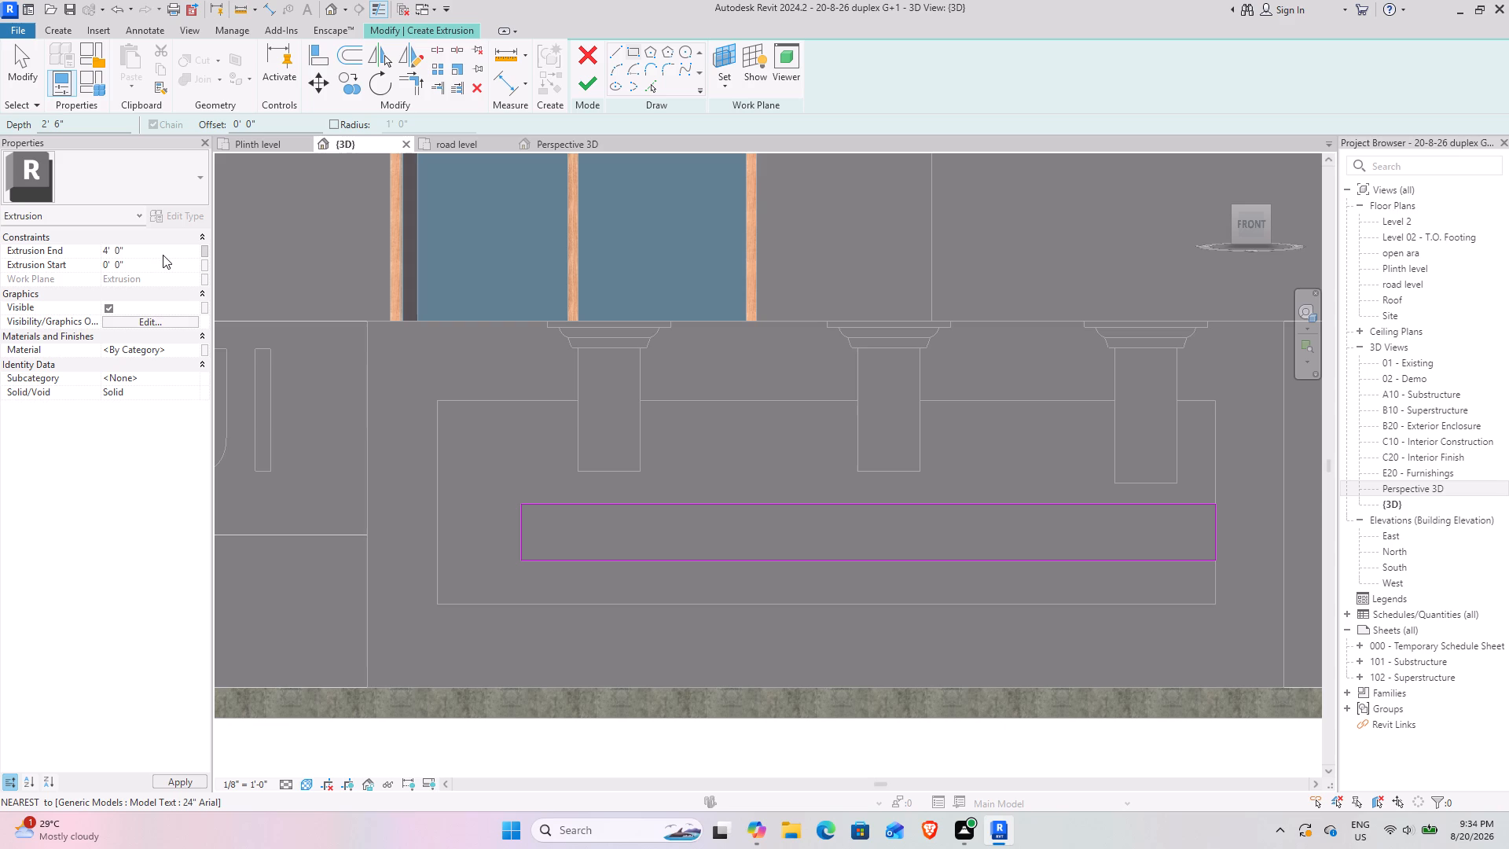
{"action": "left_click", "coordinate": [163, 255]}
{"action": "type", "text": "4\""}
{"action": "key", "text": "Return"}
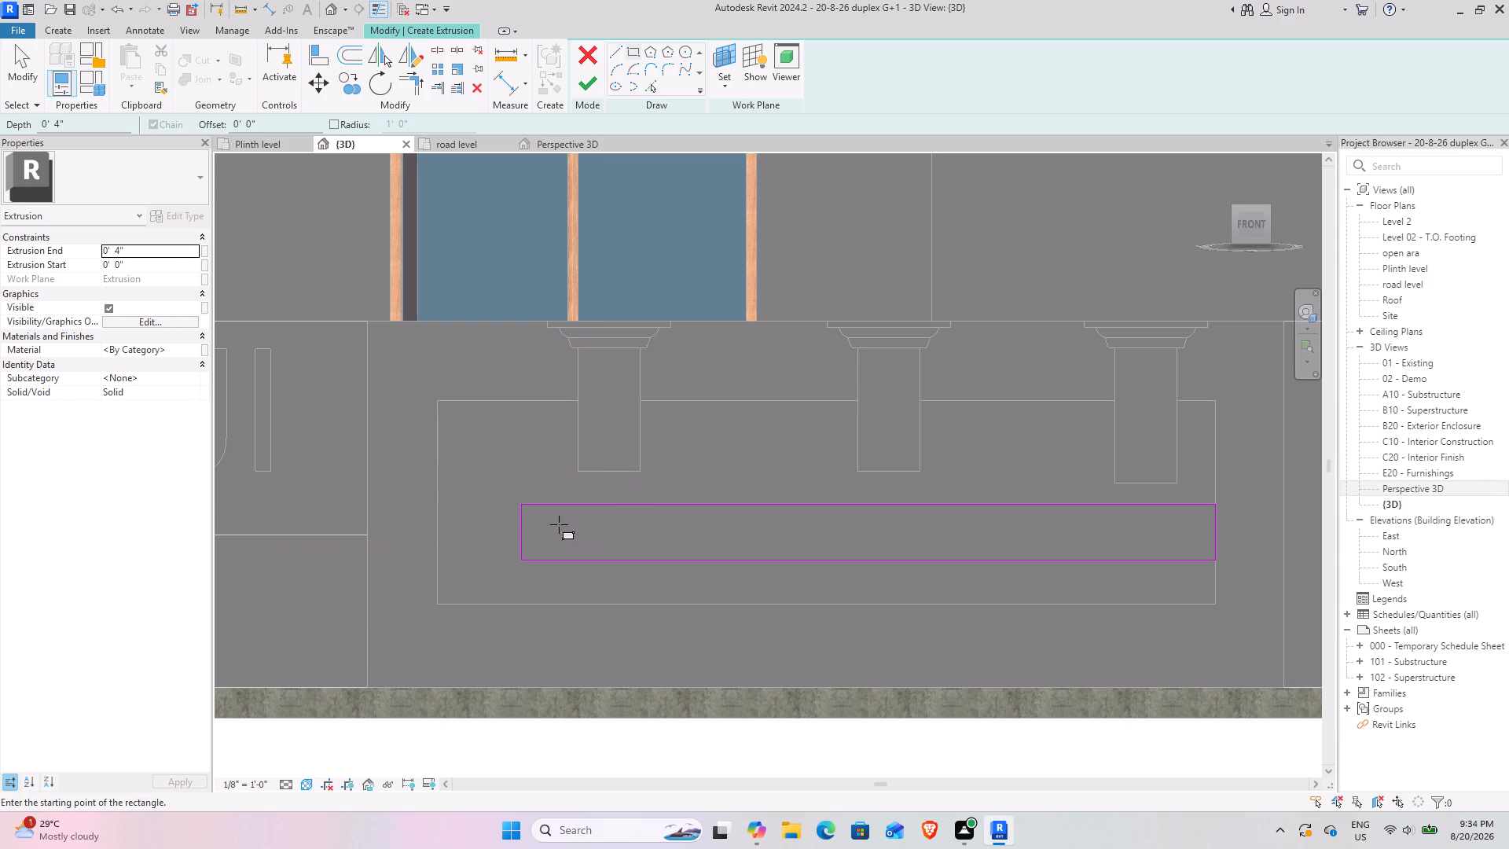
Sketch a second rectangle offset 3" inside the existing one and finish the extrusion as a hollow bar.
{"action": "scroll", "coordinate": [542, 516], "scroll_direction": "up", "scroll_amount": 2}
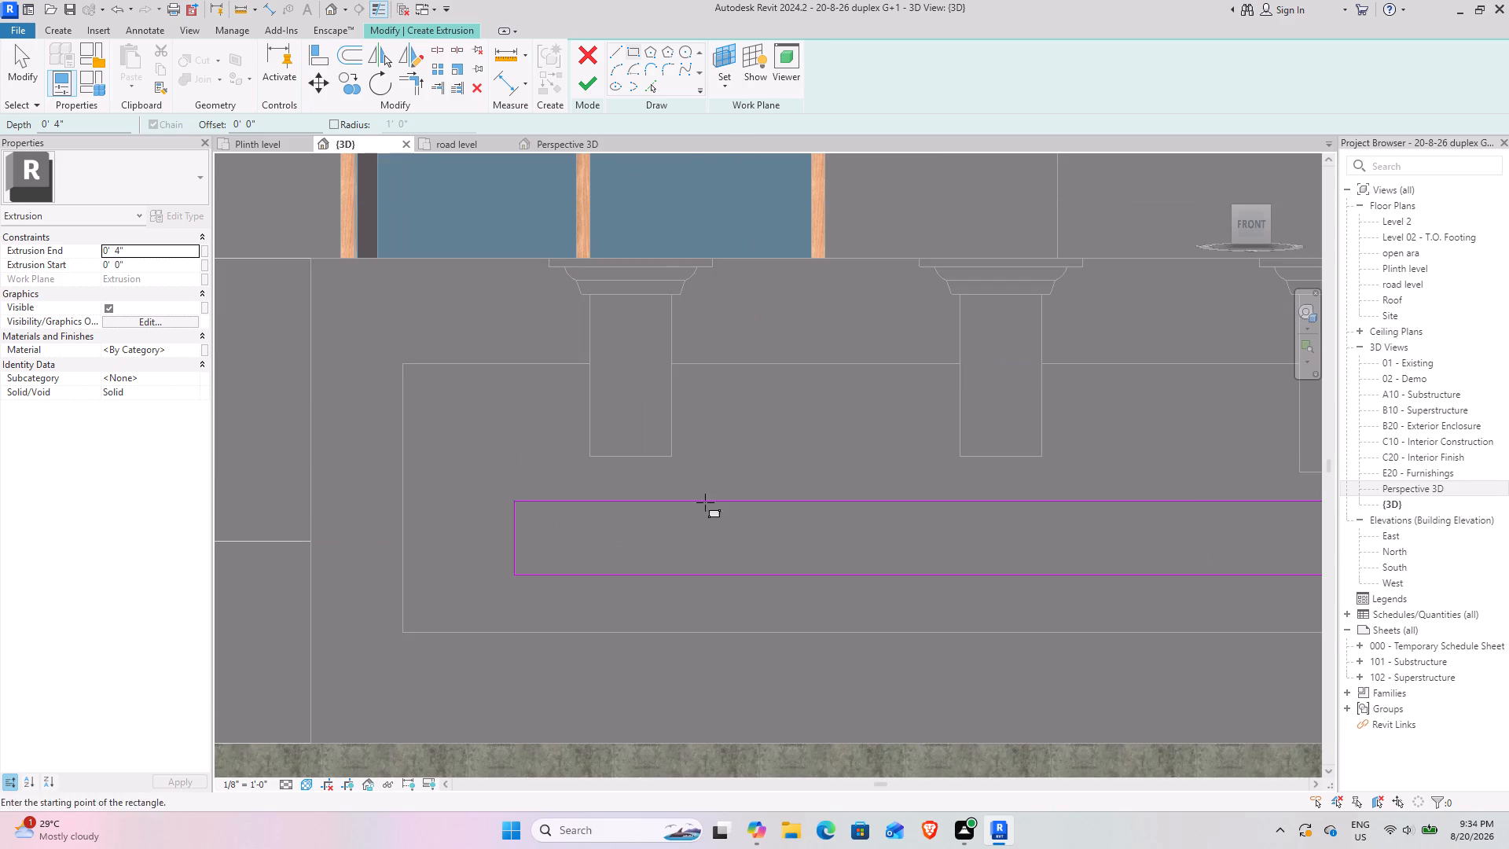
{"action": "scroll", "coordinate": [705, 510], "scroll_direction": "down", "scroll_amount": 2}
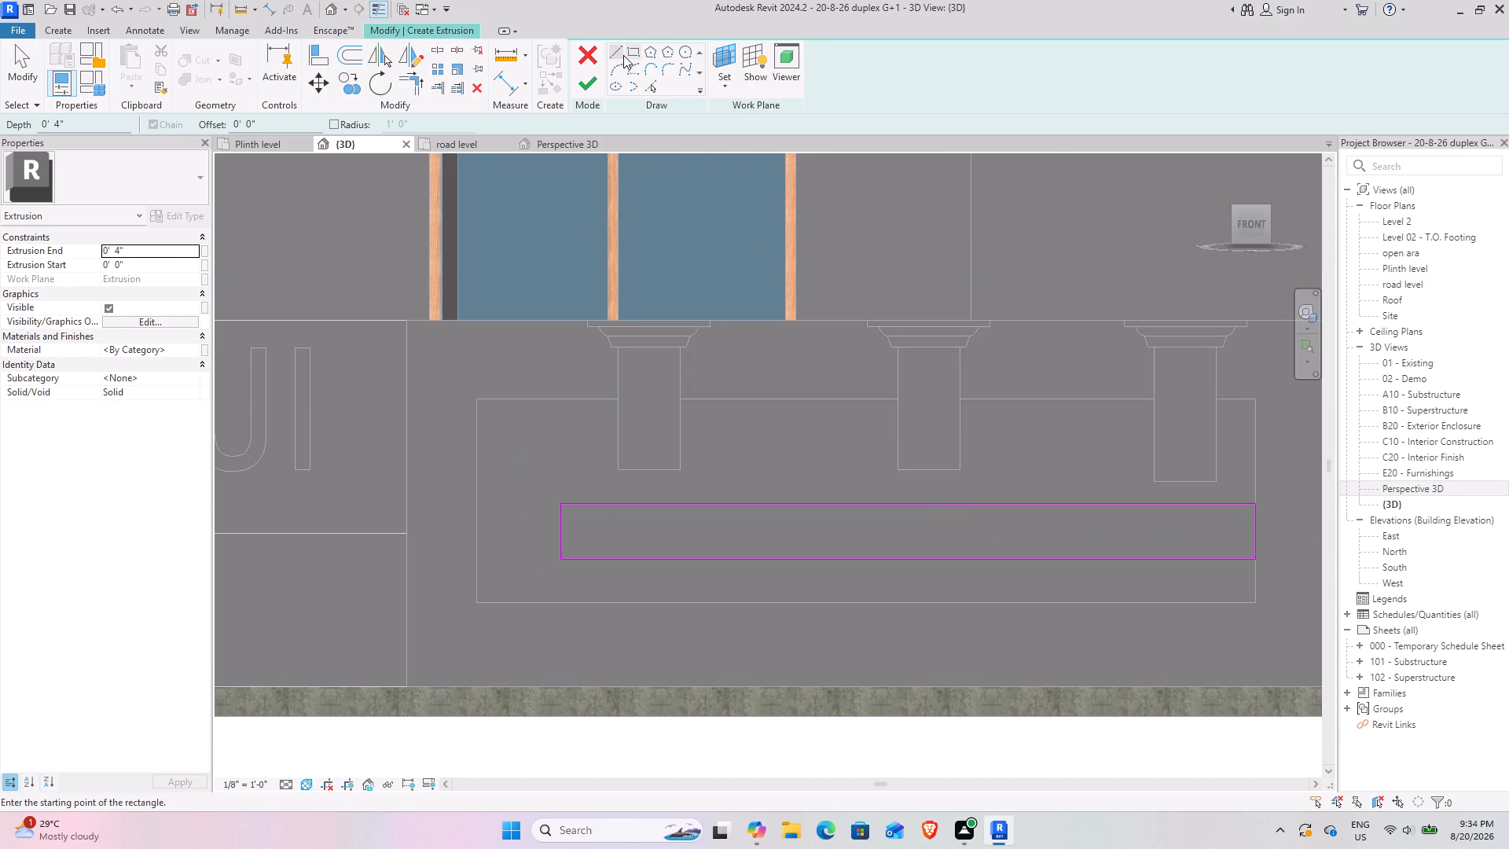
{"action": "left_click", "coordinate": [259, 122]}
{"action": "left_click_drag", "start_coordinate": [259, 122], "coordinate": [144, 122]}
{"action": "type", "text": "3\""}
{"action": "key", "text": "Return"}
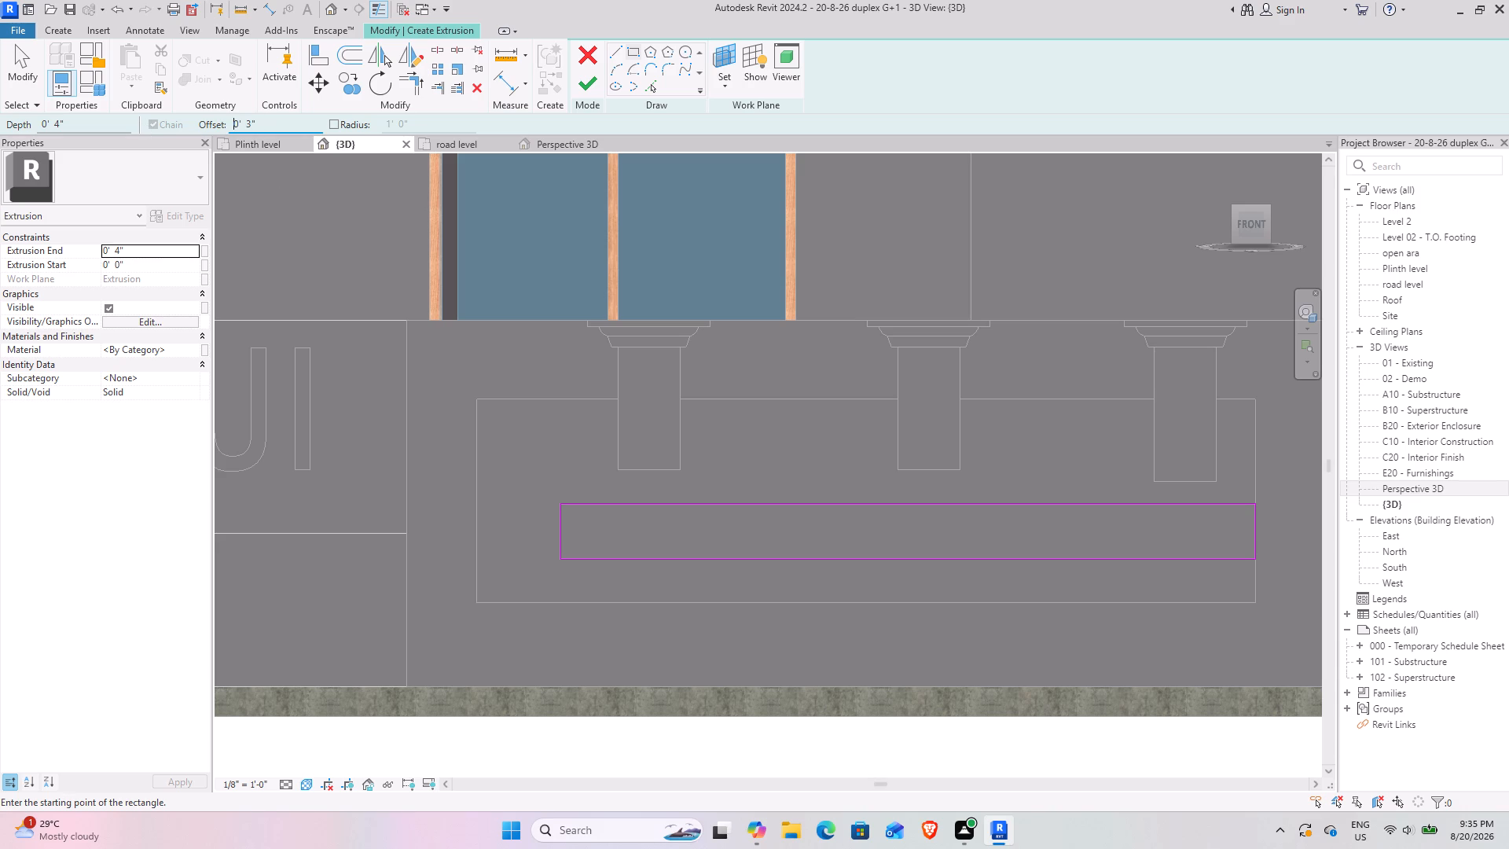
{"action": "left_click", "coordinate": [565, 505]}
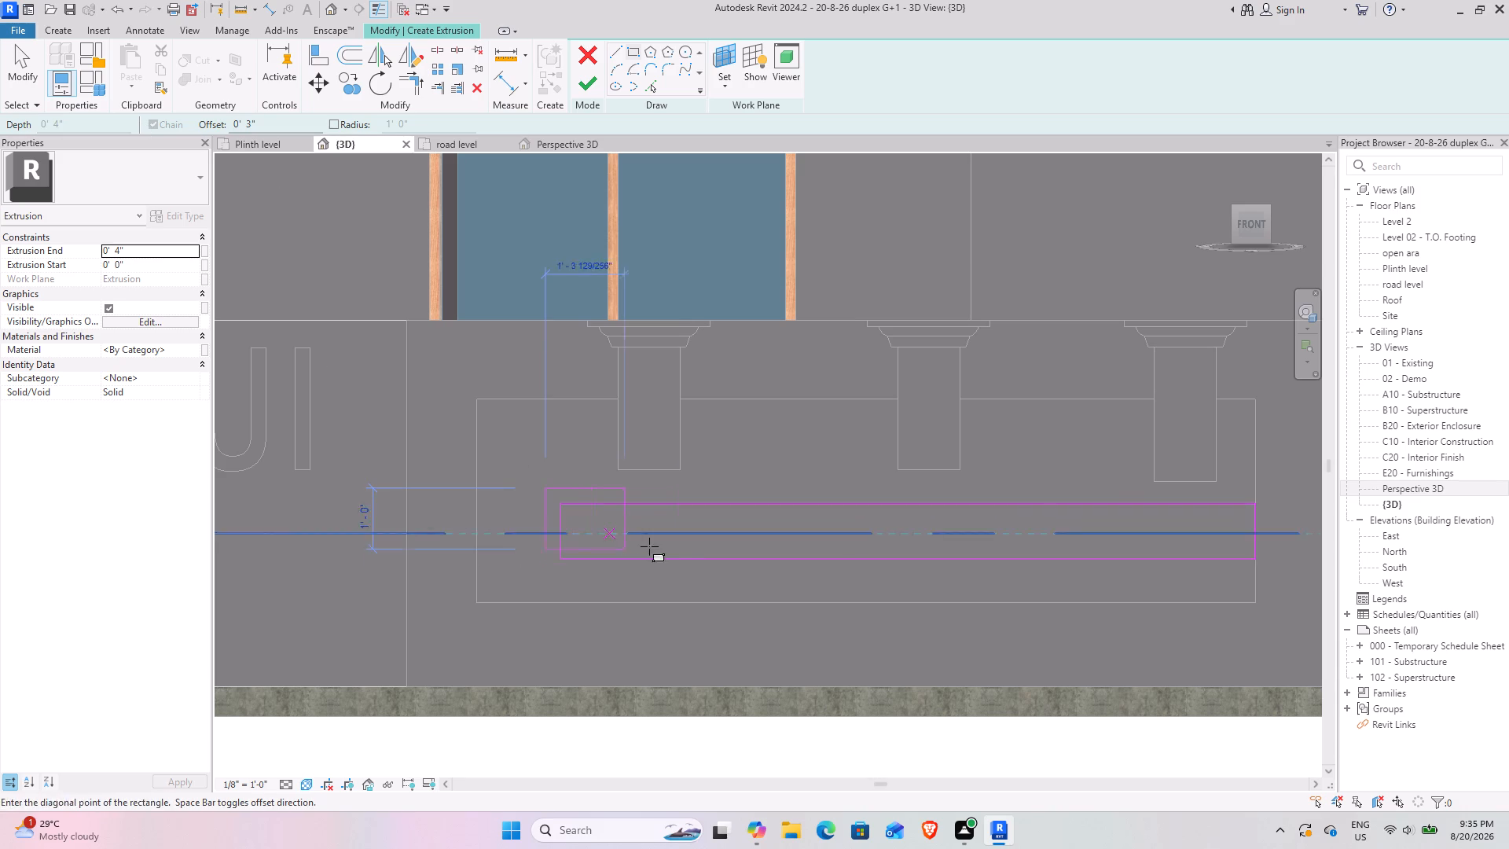
{"action": "key", "text": "space"}
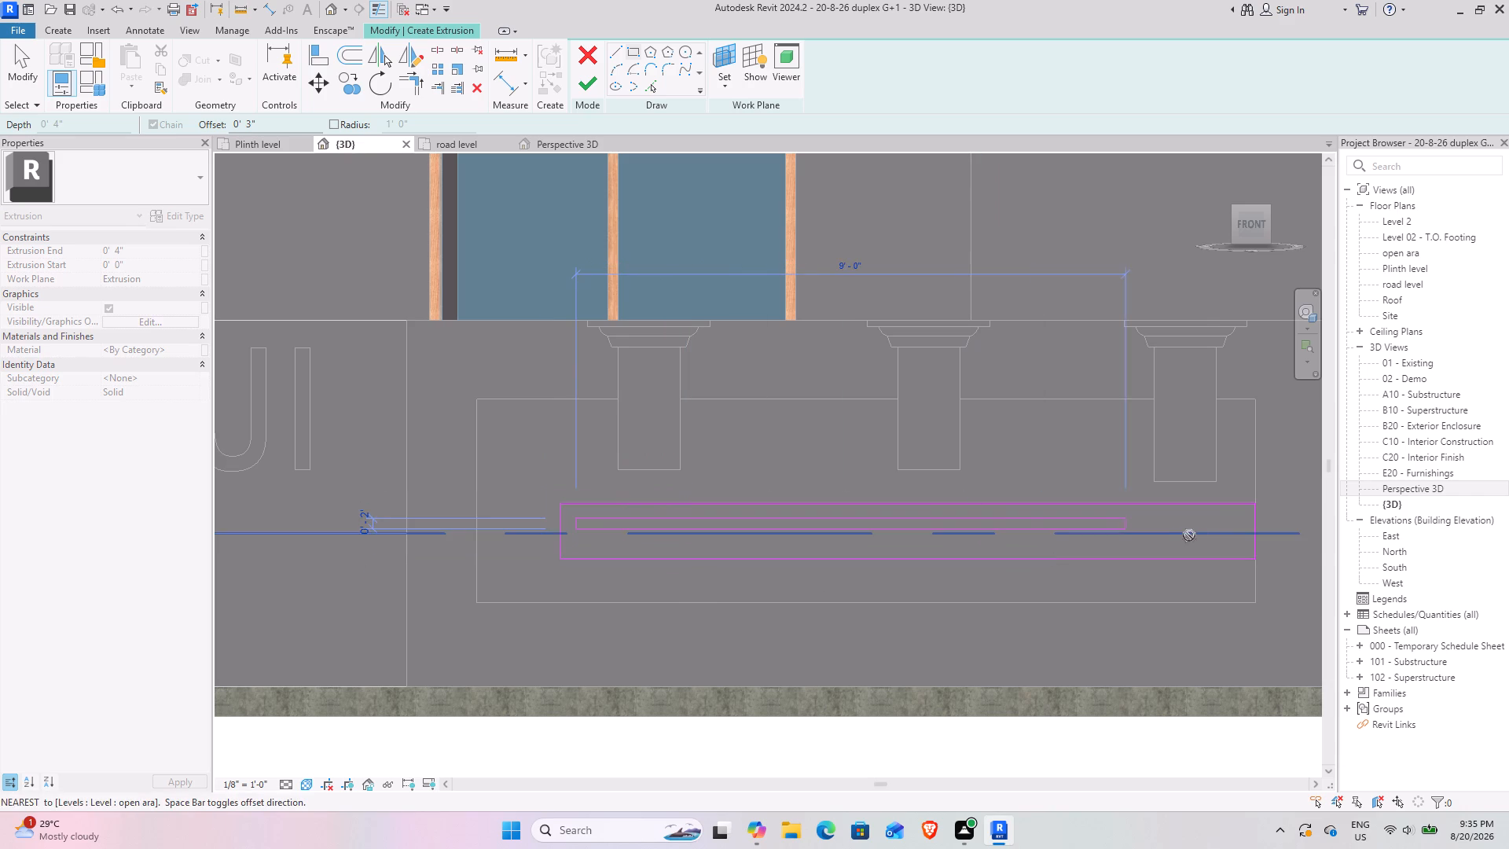
{"action": "left_click", "coordinate": [1255, 558]}
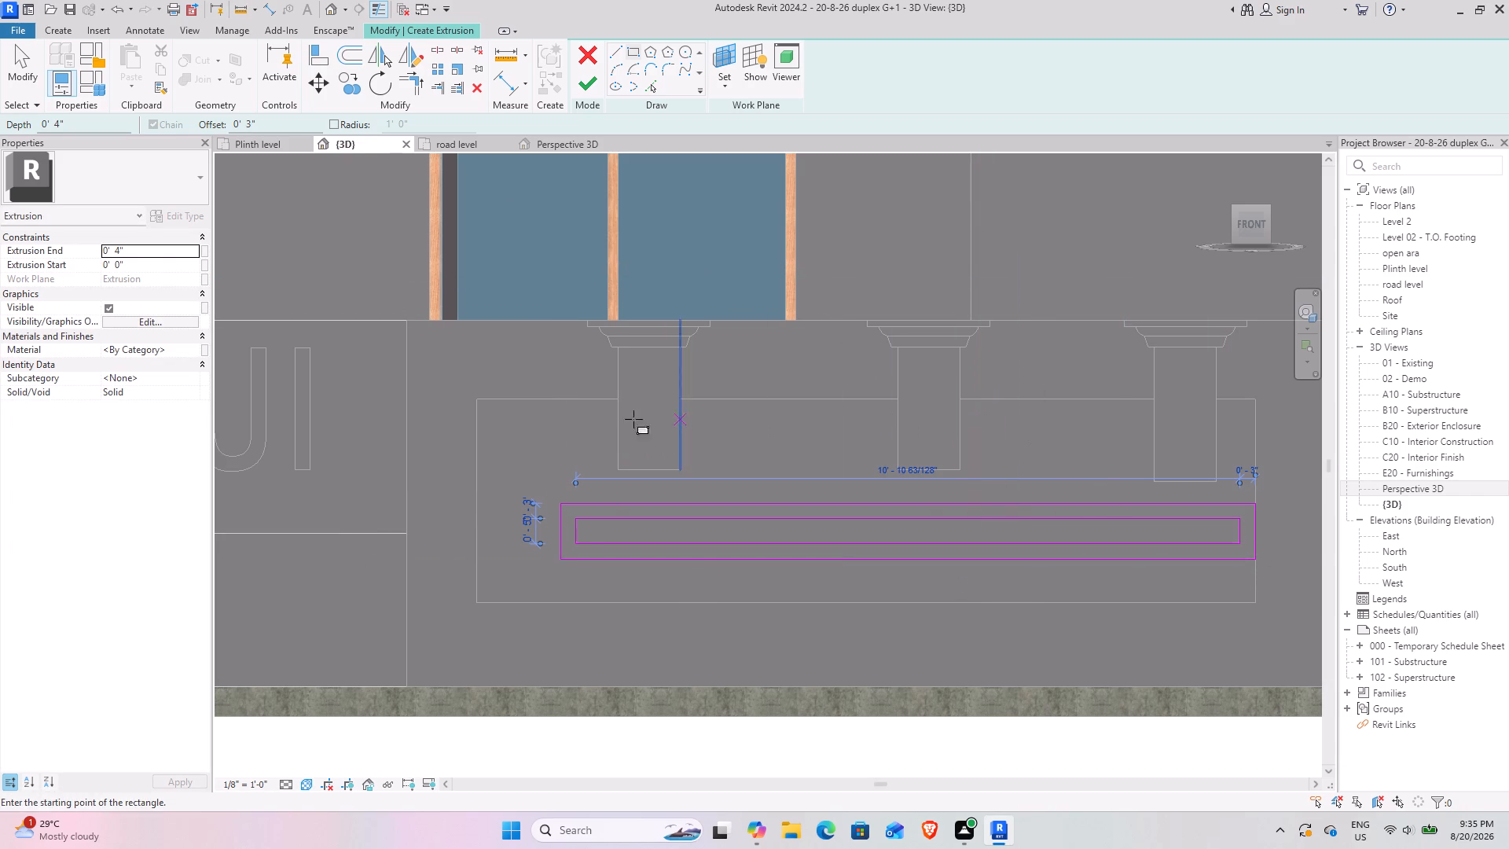
{"action": "left_click", "coordinate": [590, 89]}
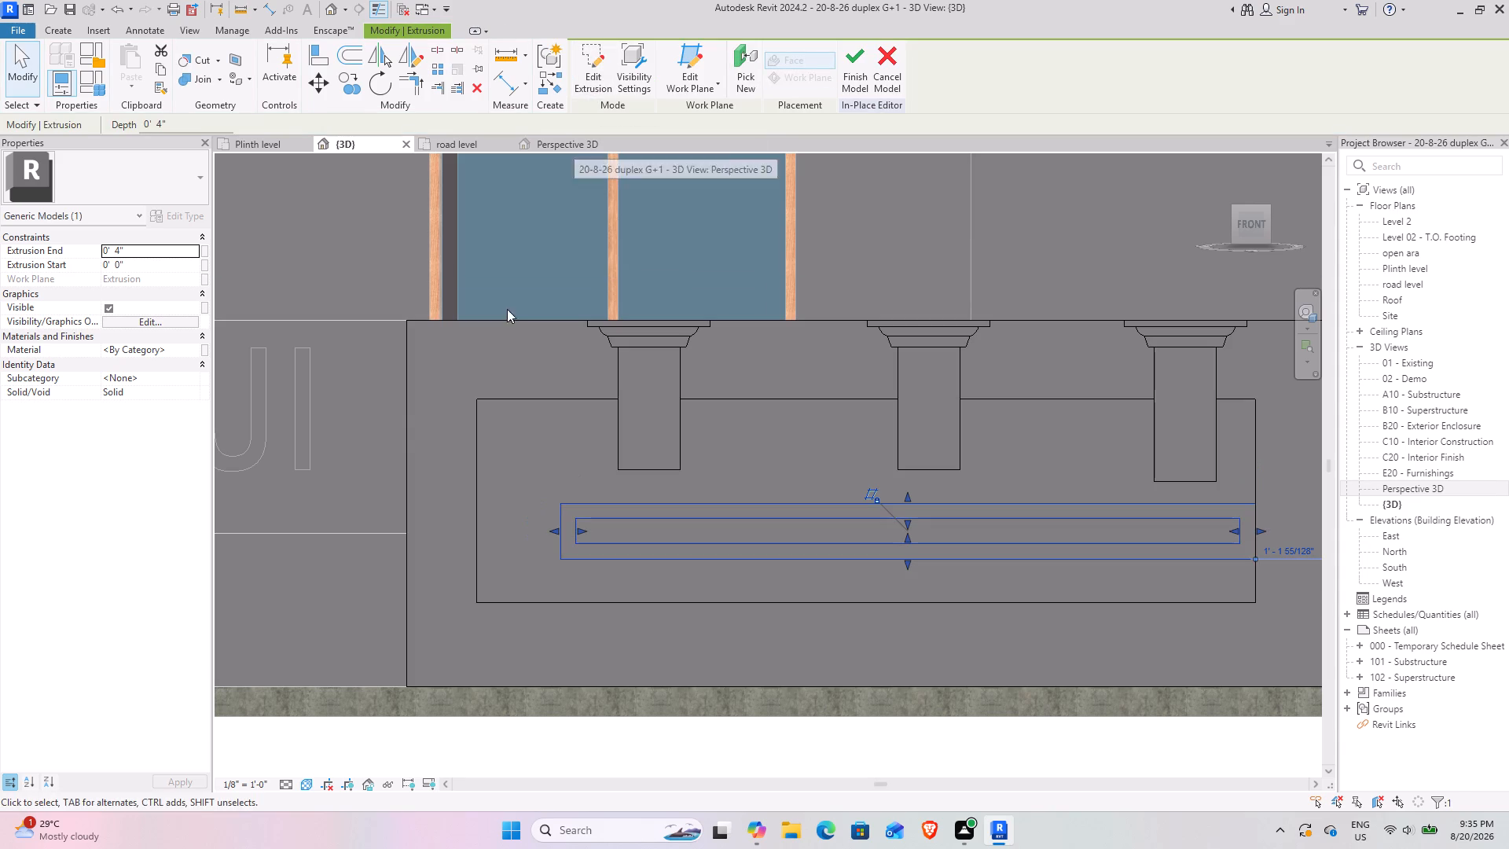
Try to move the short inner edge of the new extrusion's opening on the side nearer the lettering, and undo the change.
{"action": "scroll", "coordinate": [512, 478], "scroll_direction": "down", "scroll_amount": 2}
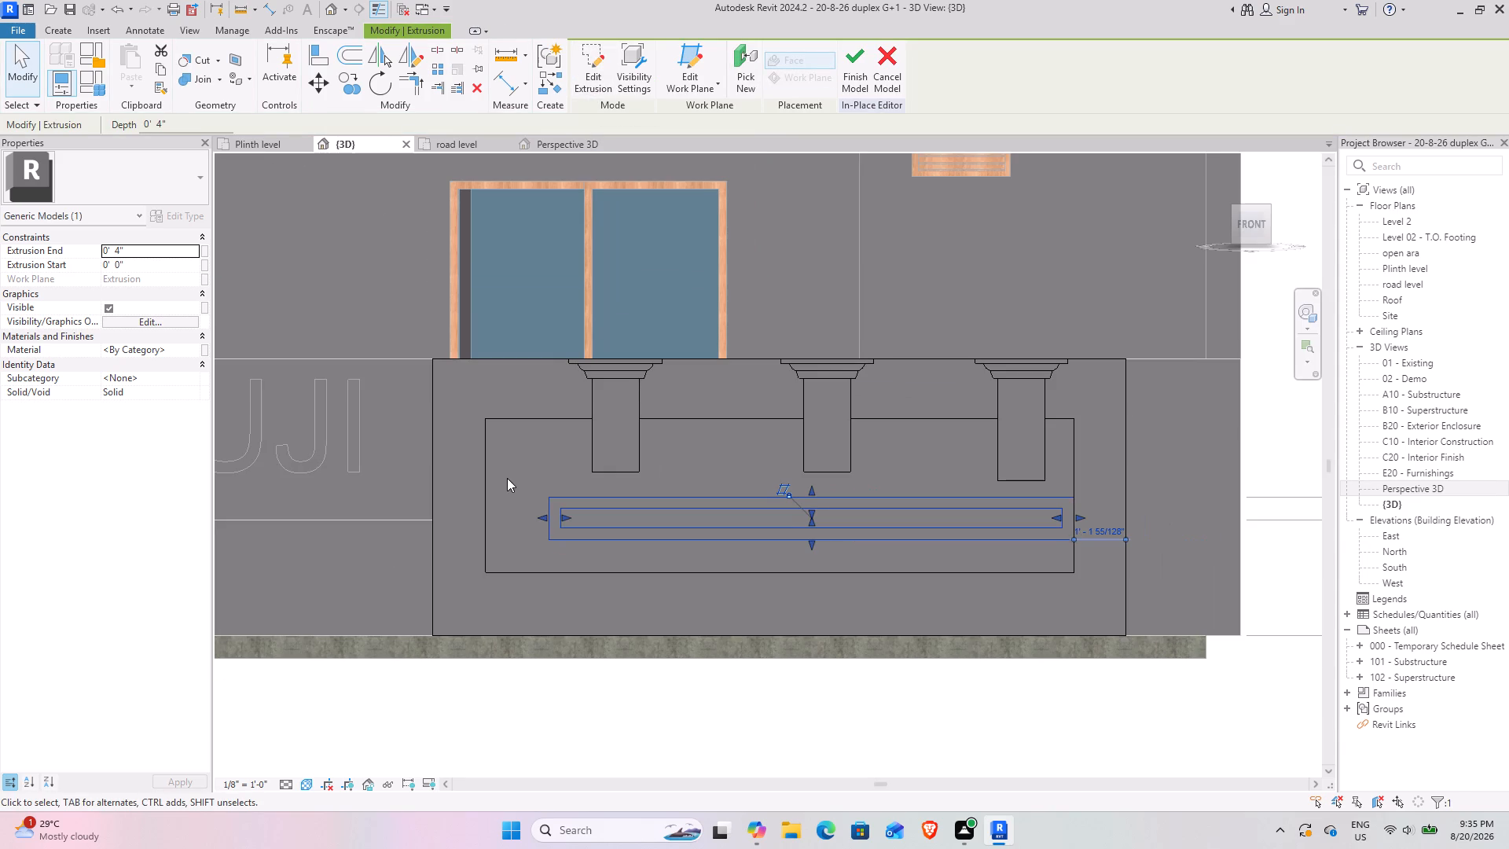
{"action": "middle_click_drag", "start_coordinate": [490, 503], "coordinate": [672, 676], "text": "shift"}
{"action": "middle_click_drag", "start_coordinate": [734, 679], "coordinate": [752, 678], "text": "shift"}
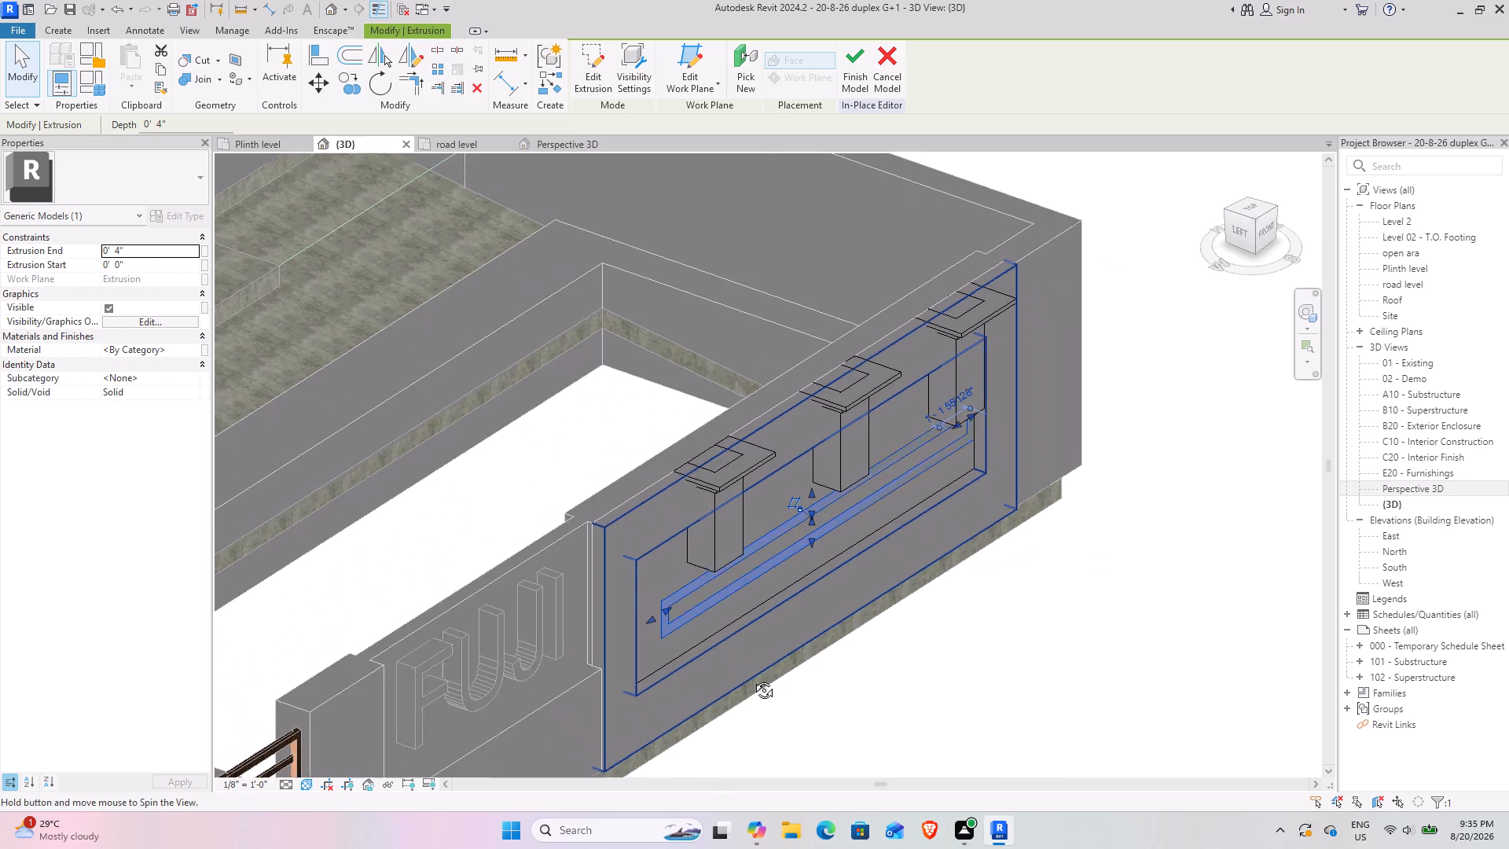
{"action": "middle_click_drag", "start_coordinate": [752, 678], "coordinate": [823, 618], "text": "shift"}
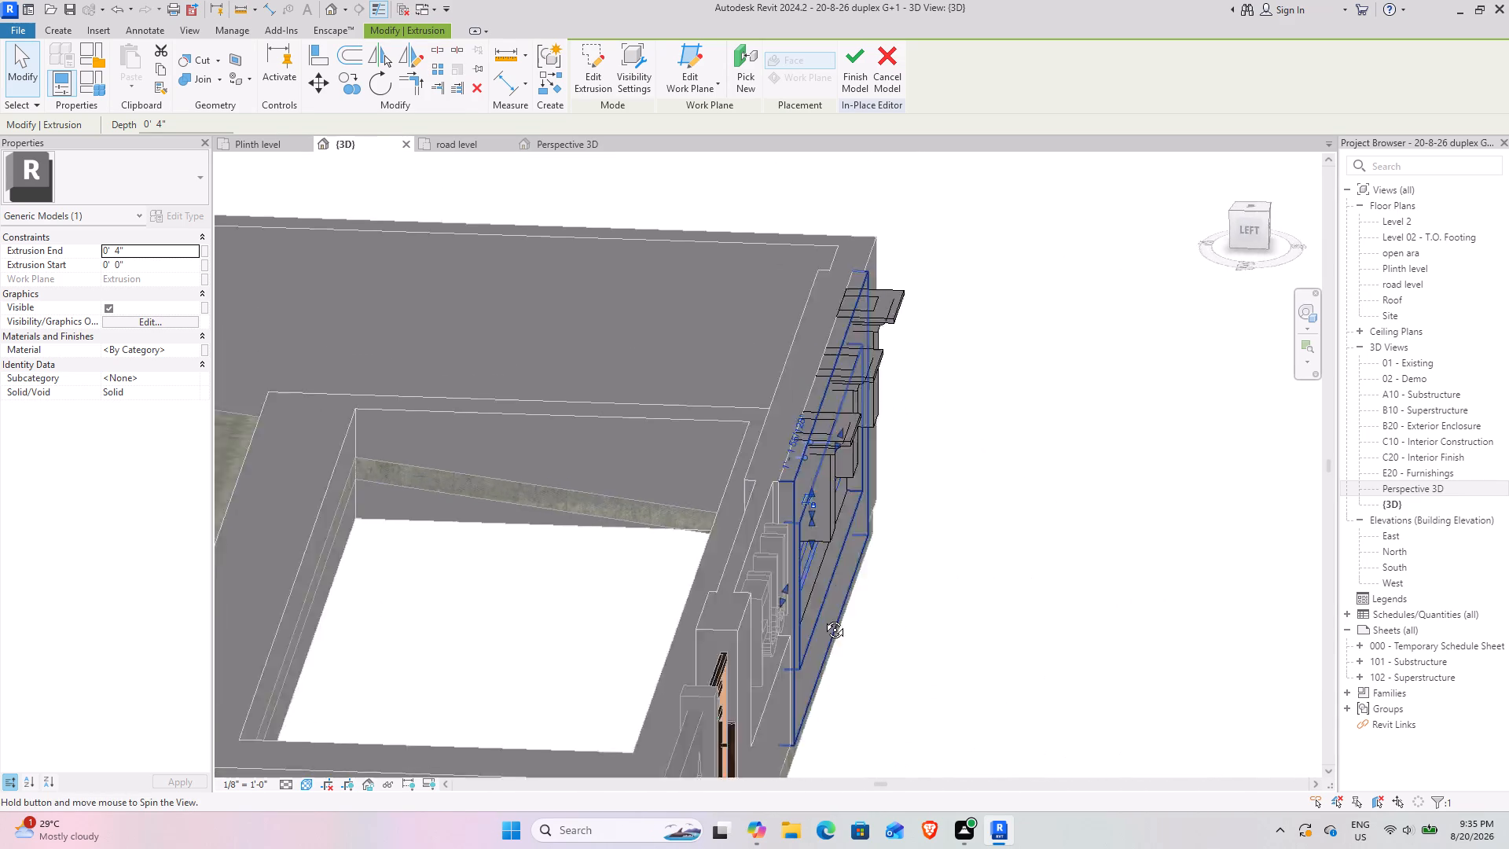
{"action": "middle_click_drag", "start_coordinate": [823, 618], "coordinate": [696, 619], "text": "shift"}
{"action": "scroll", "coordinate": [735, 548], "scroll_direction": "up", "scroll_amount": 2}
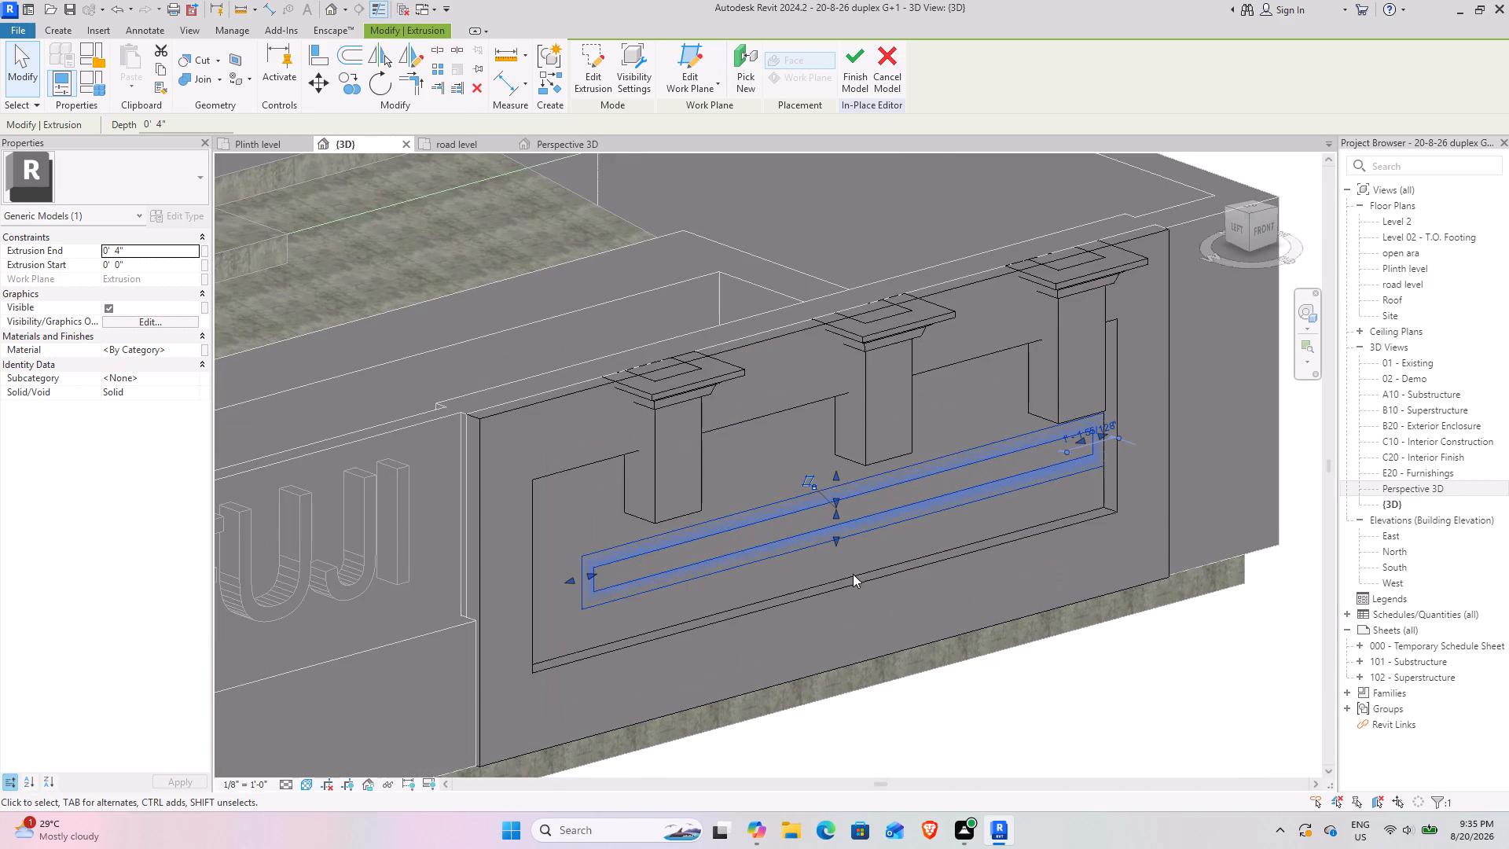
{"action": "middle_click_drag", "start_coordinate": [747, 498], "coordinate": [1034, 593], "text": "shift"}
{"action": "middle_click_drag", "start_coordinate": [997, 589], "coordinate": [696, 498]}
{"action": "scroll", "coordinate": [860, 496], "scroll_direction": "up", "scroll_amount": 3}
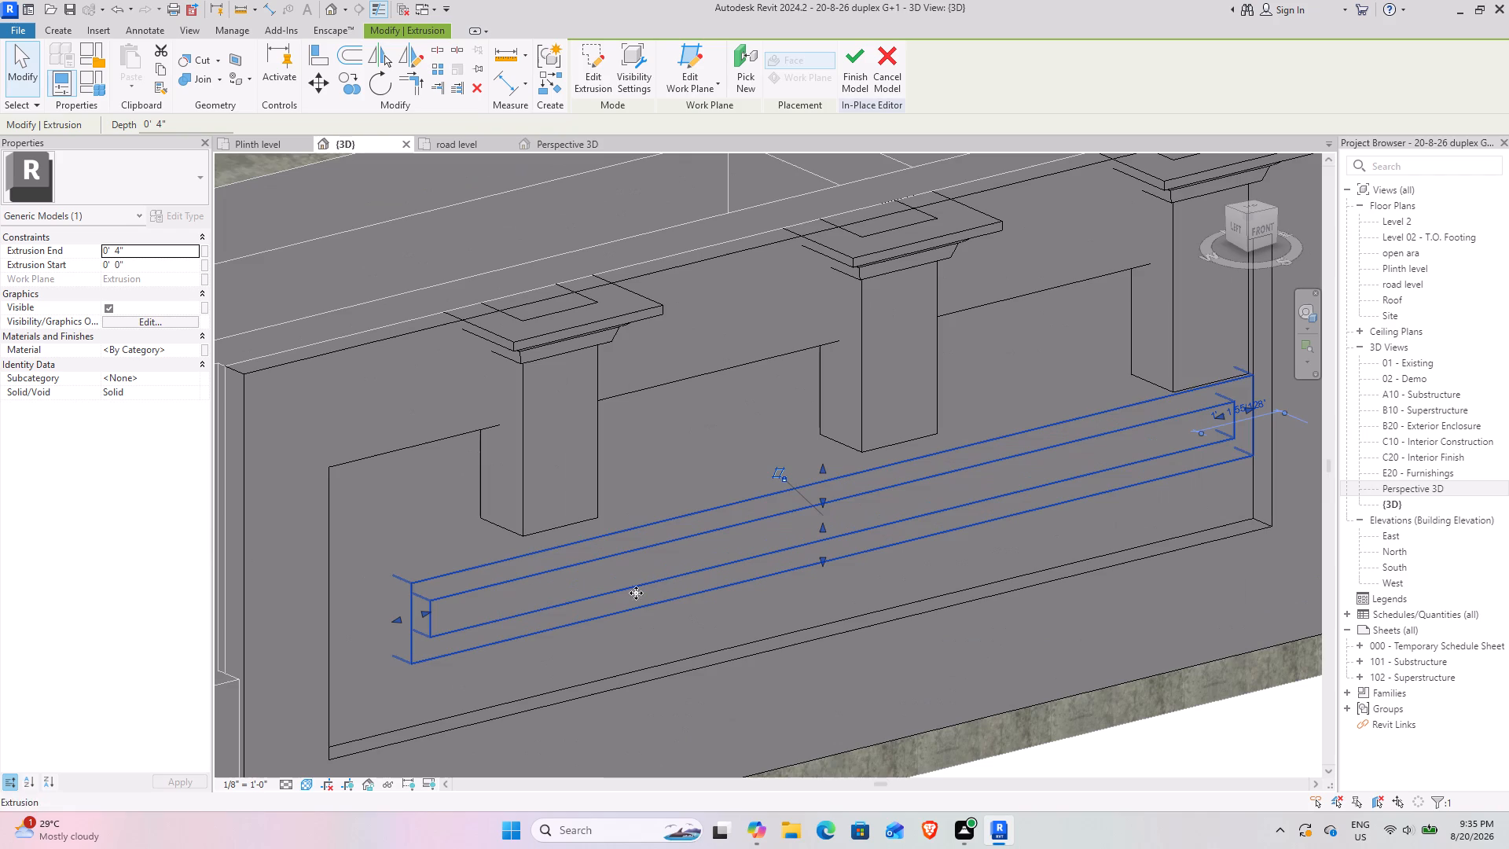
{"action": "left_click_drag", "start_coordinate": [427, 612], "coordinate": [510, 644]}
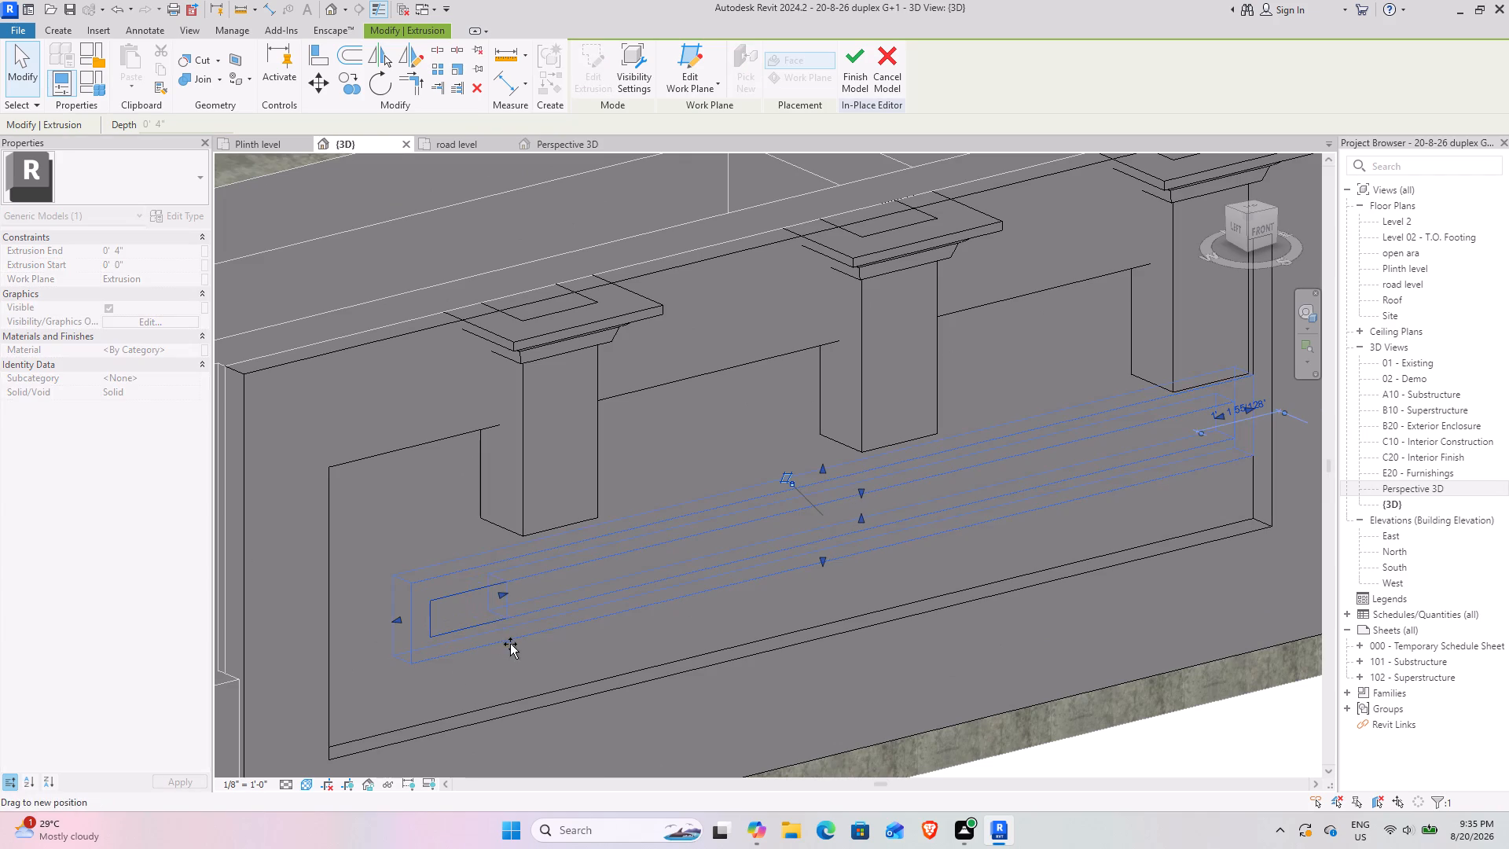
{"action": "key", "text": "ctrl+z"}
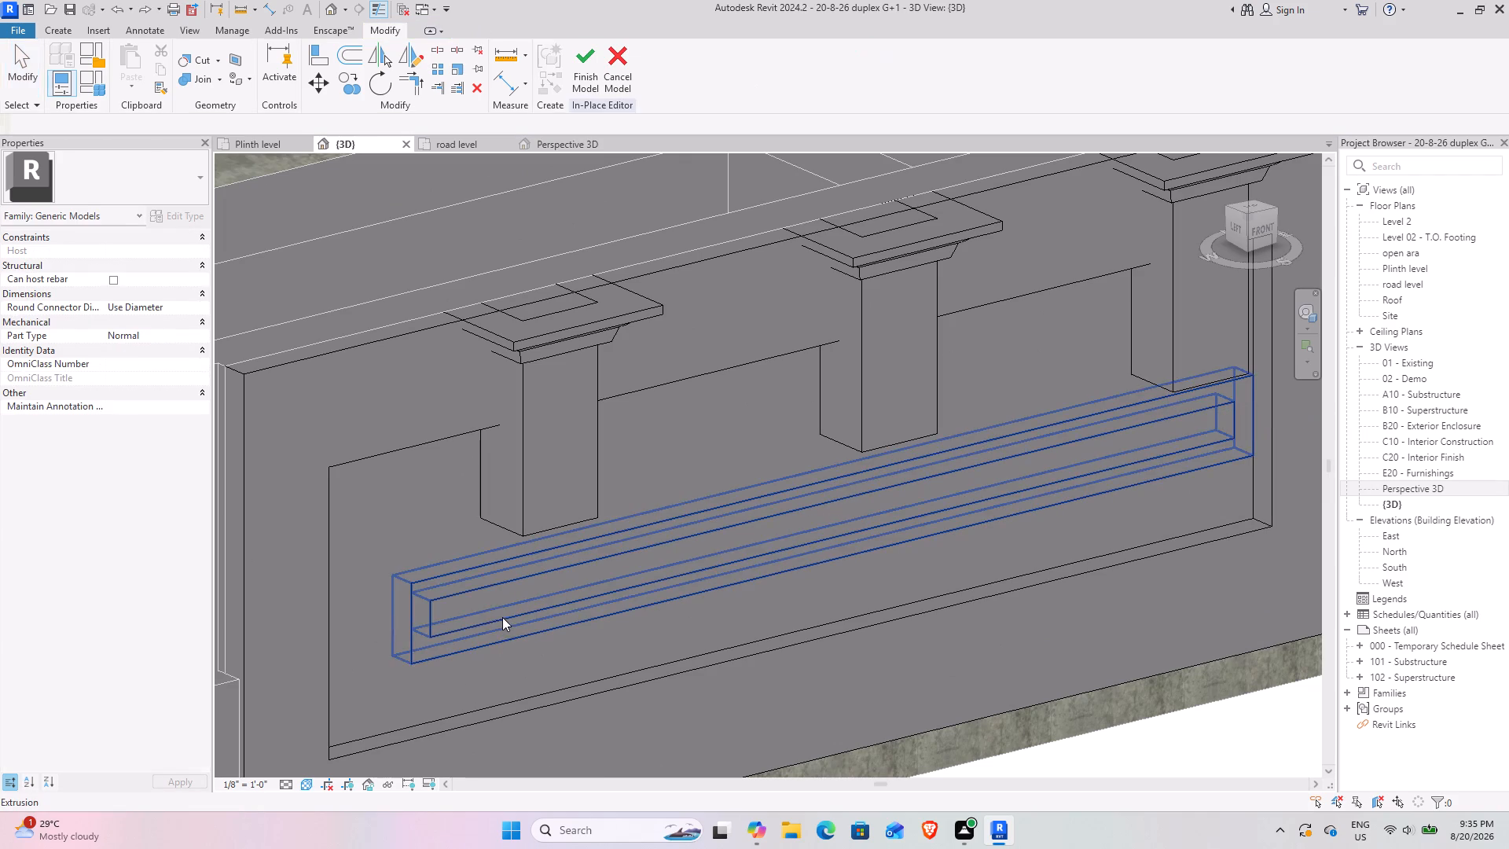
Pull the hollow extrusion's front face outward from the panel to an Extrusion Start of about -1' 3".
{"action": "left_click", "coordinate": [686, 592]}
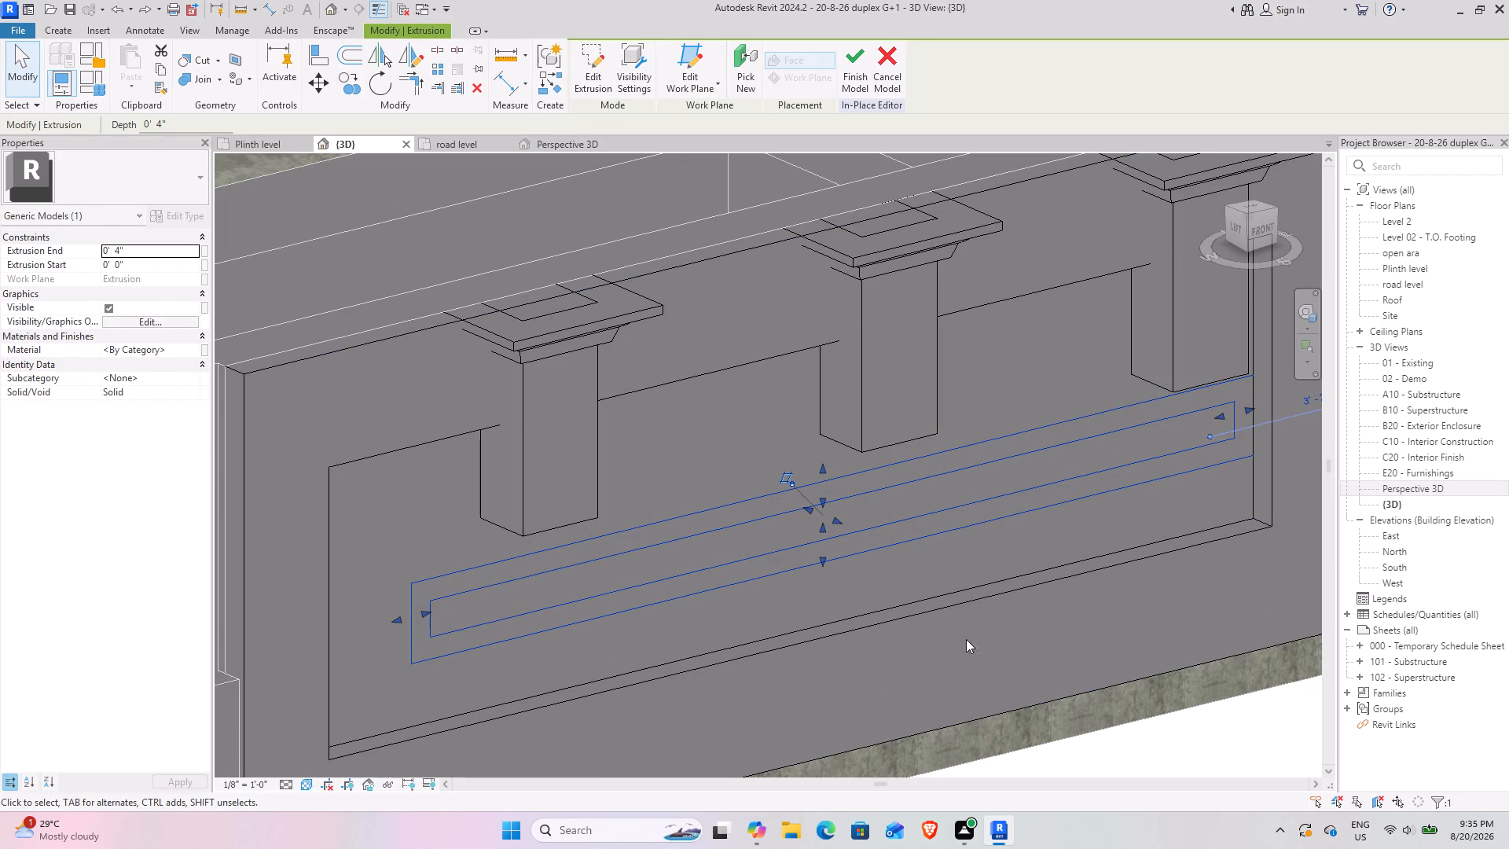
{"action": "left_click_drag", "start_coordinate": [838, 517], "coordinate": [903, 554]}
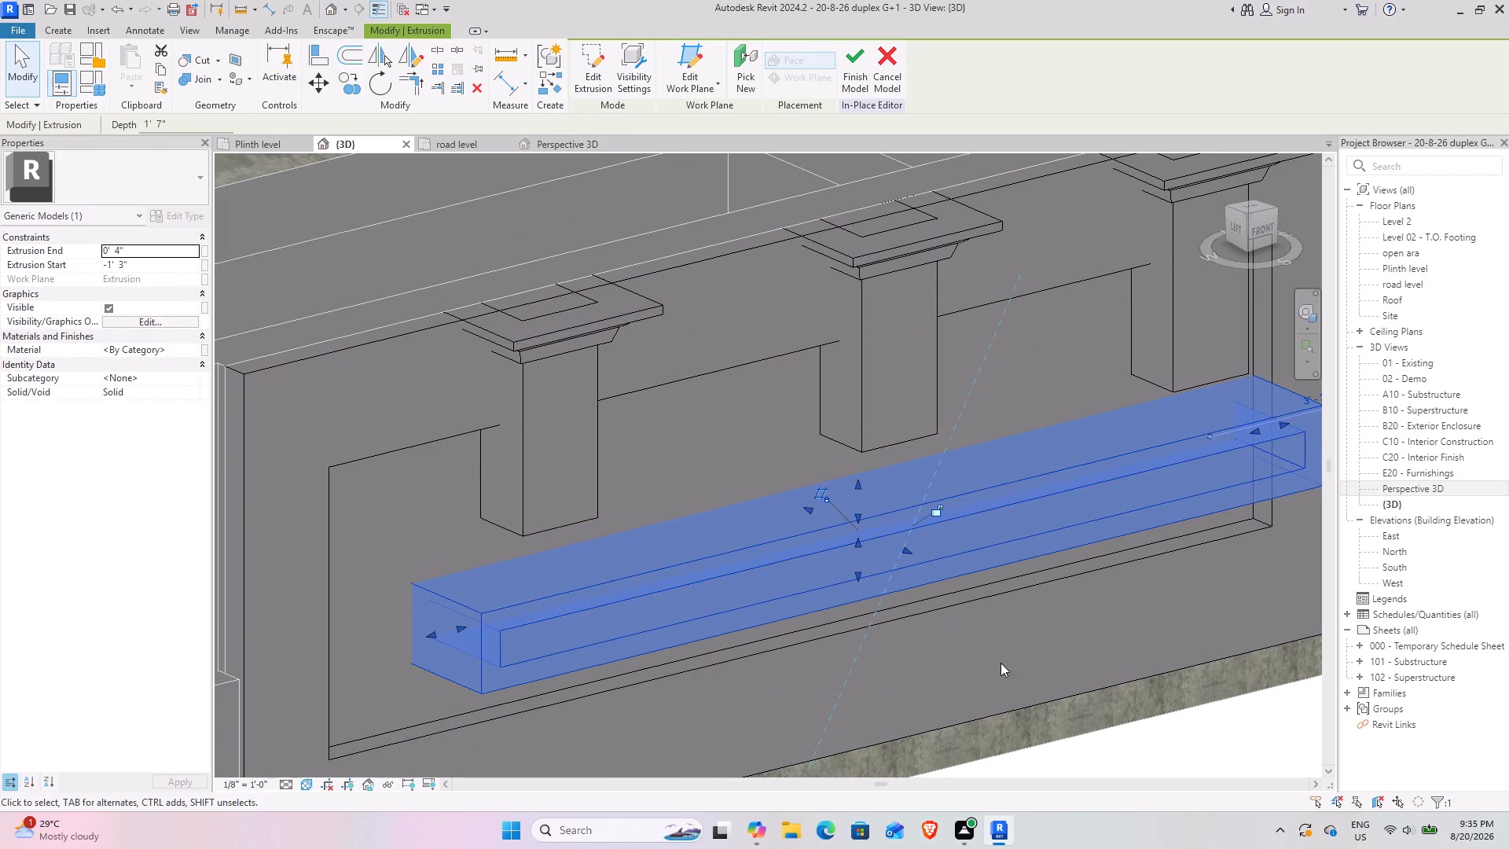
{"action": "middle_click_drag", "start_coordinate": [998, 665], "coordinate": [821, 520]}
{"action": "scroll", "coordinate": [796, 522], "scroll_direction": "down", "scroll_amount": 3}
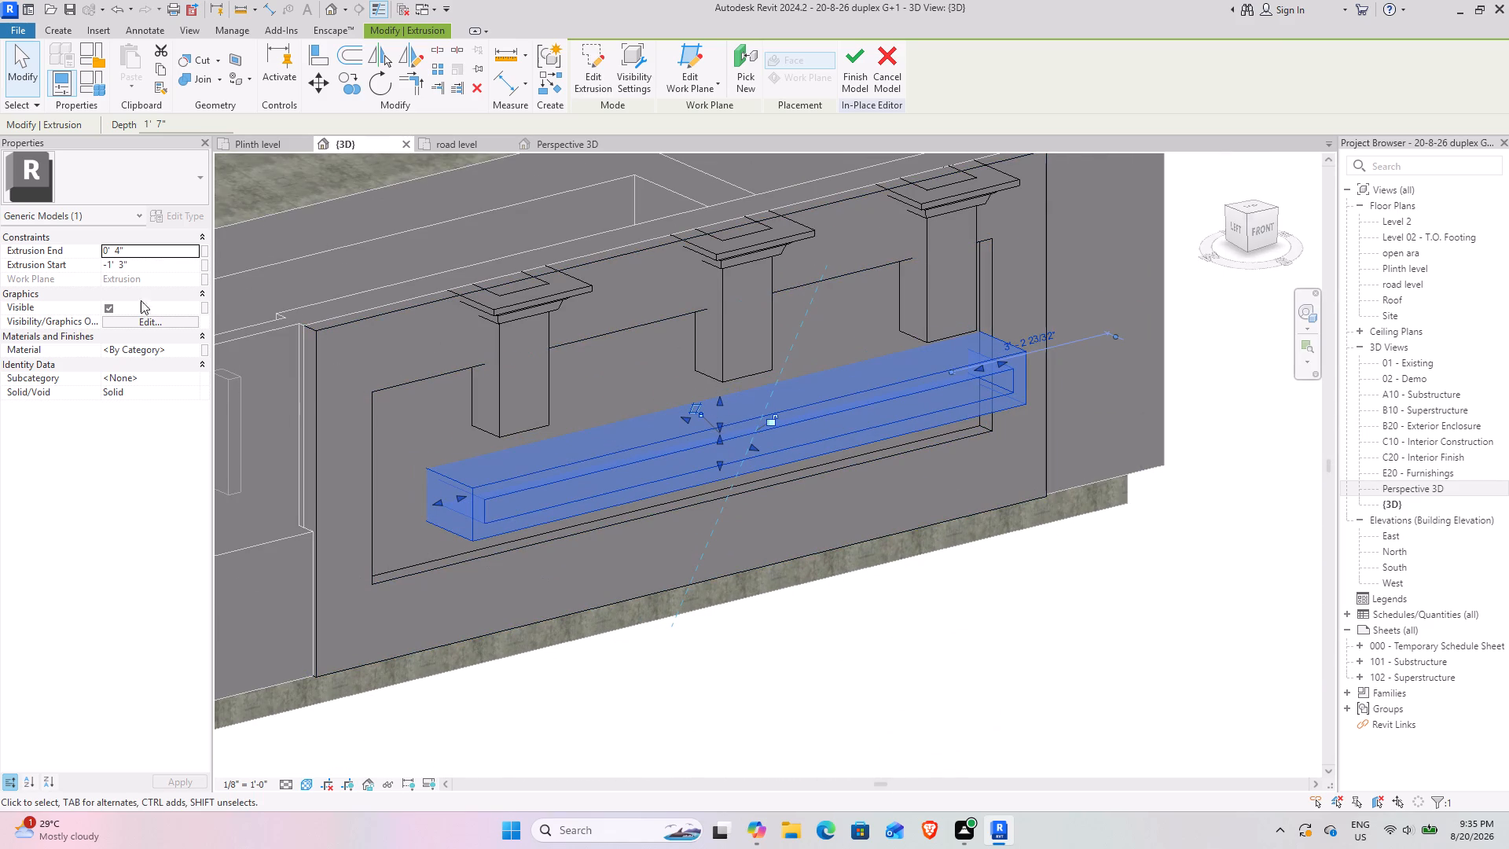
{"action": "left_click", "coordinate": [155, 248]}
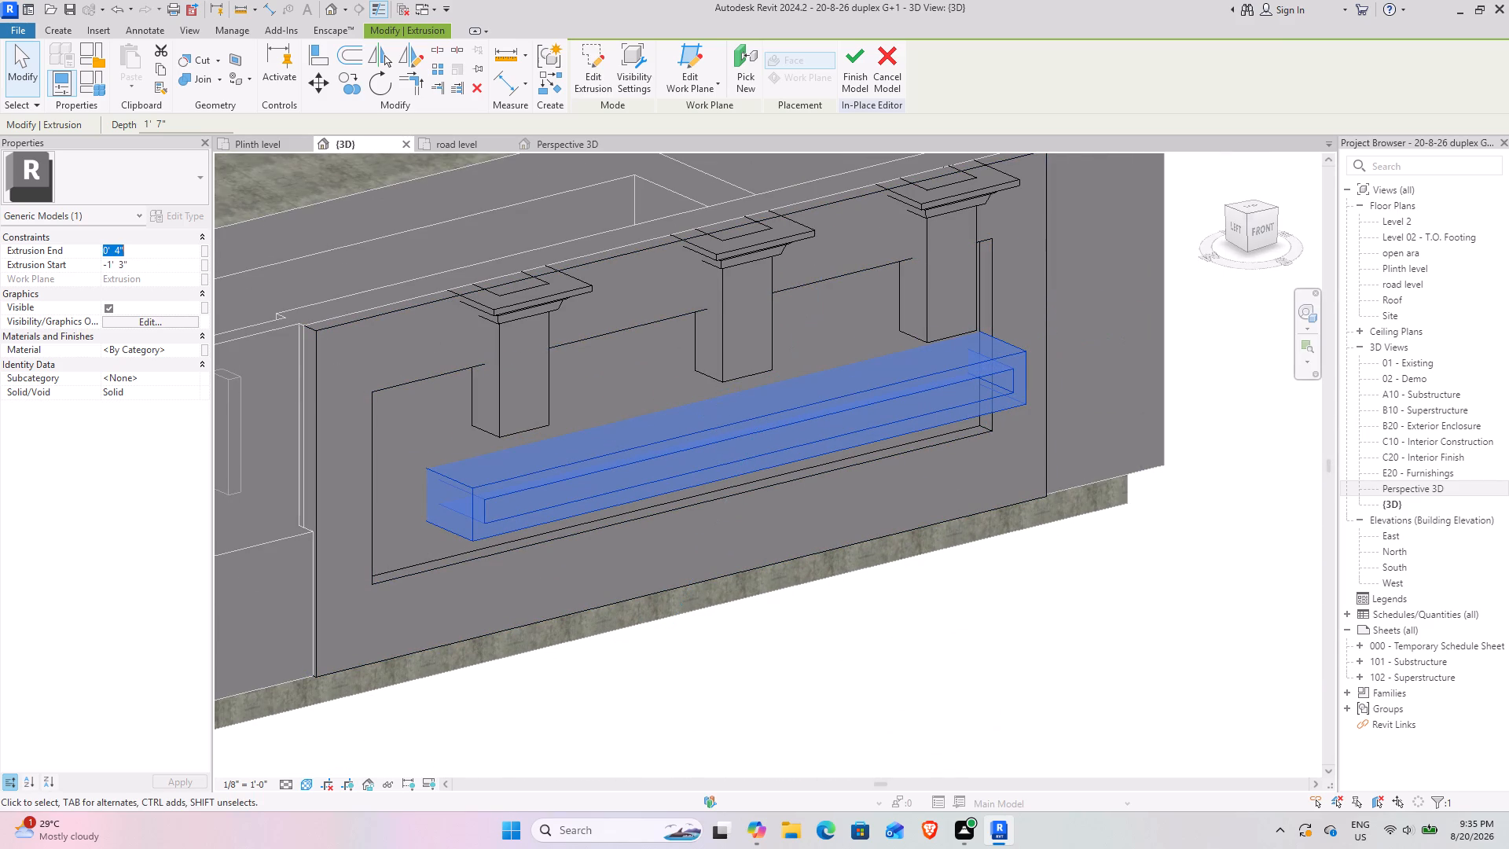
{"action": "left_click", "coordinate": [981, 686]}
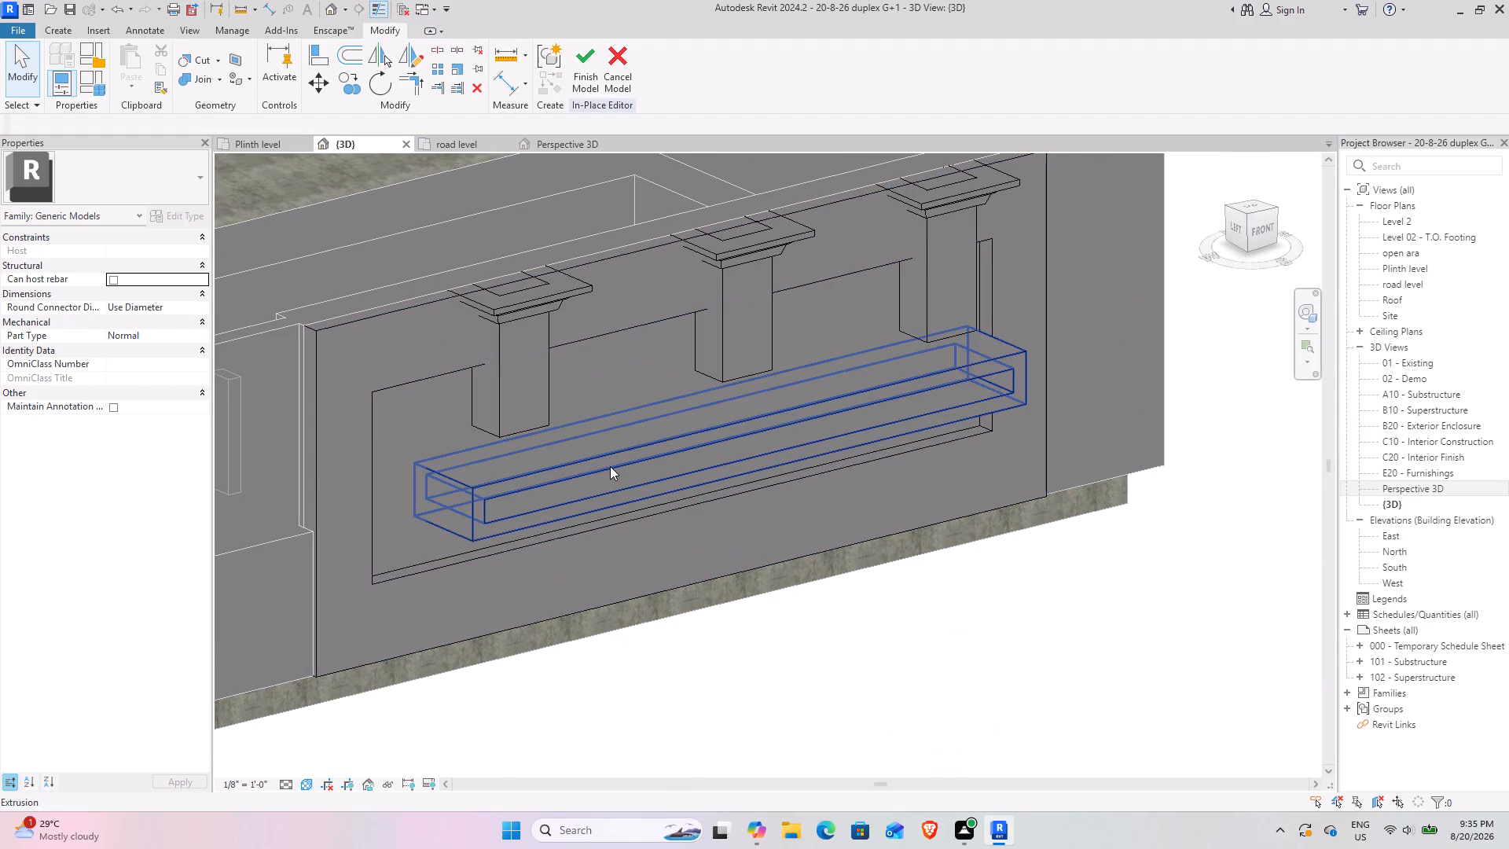
Push the hollow extrusion's front face back toward the panel, to an Extrusion Start of about -0' 6 1/2".
{"action": "left_click", "coordinate": [610, 466]}
{"action": "middle_click_drag", "start_coordinate": [617, 580], "coordinate": [614, 506], "text": "shift"}
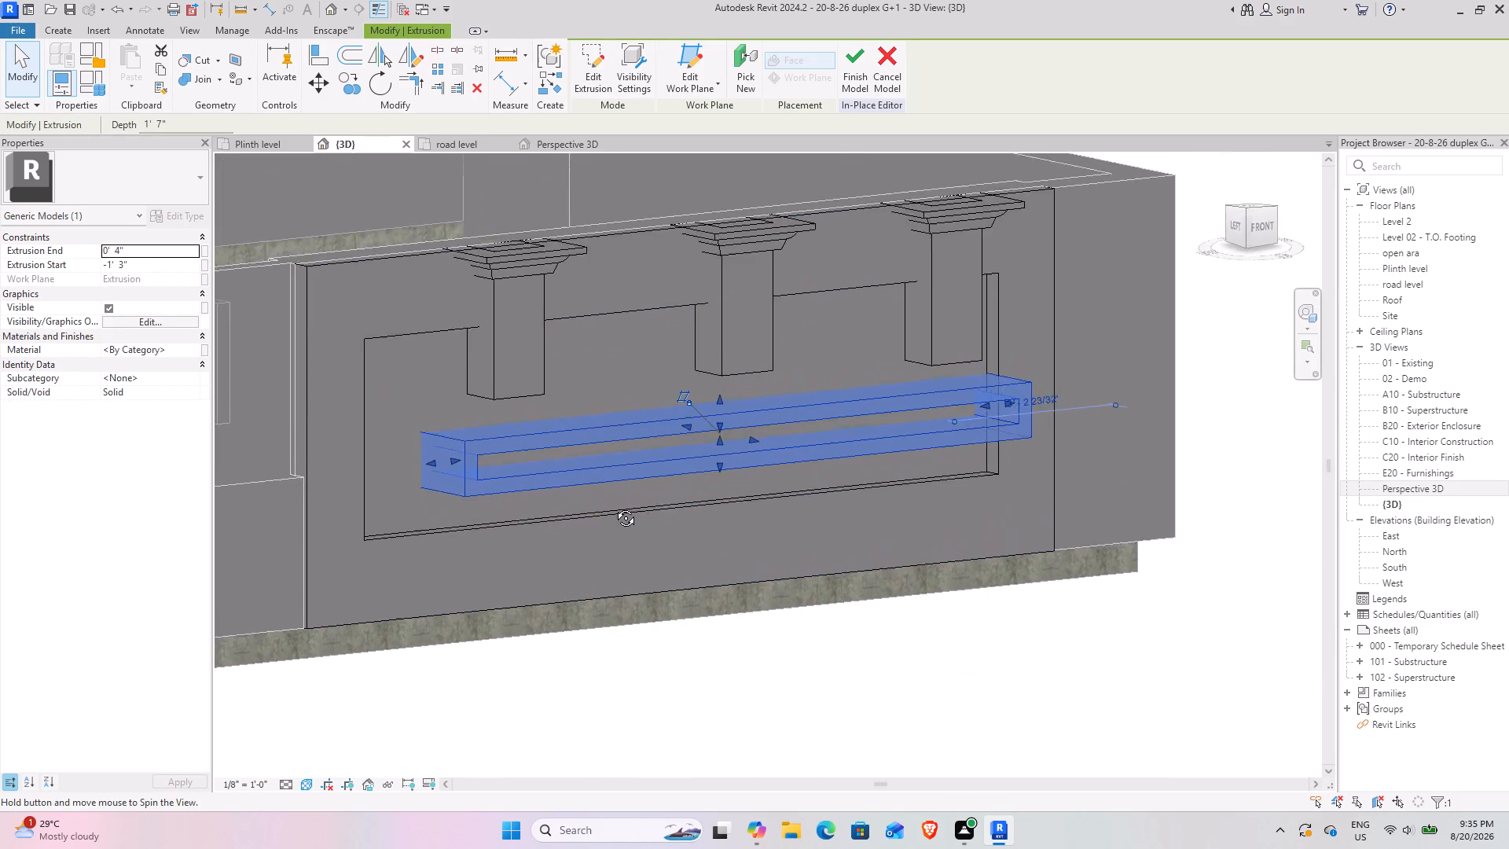
{"action": "middle_click_drag", "start_coordinate": [614, 506], "coordinate": [790, 486], "text": "shift"}
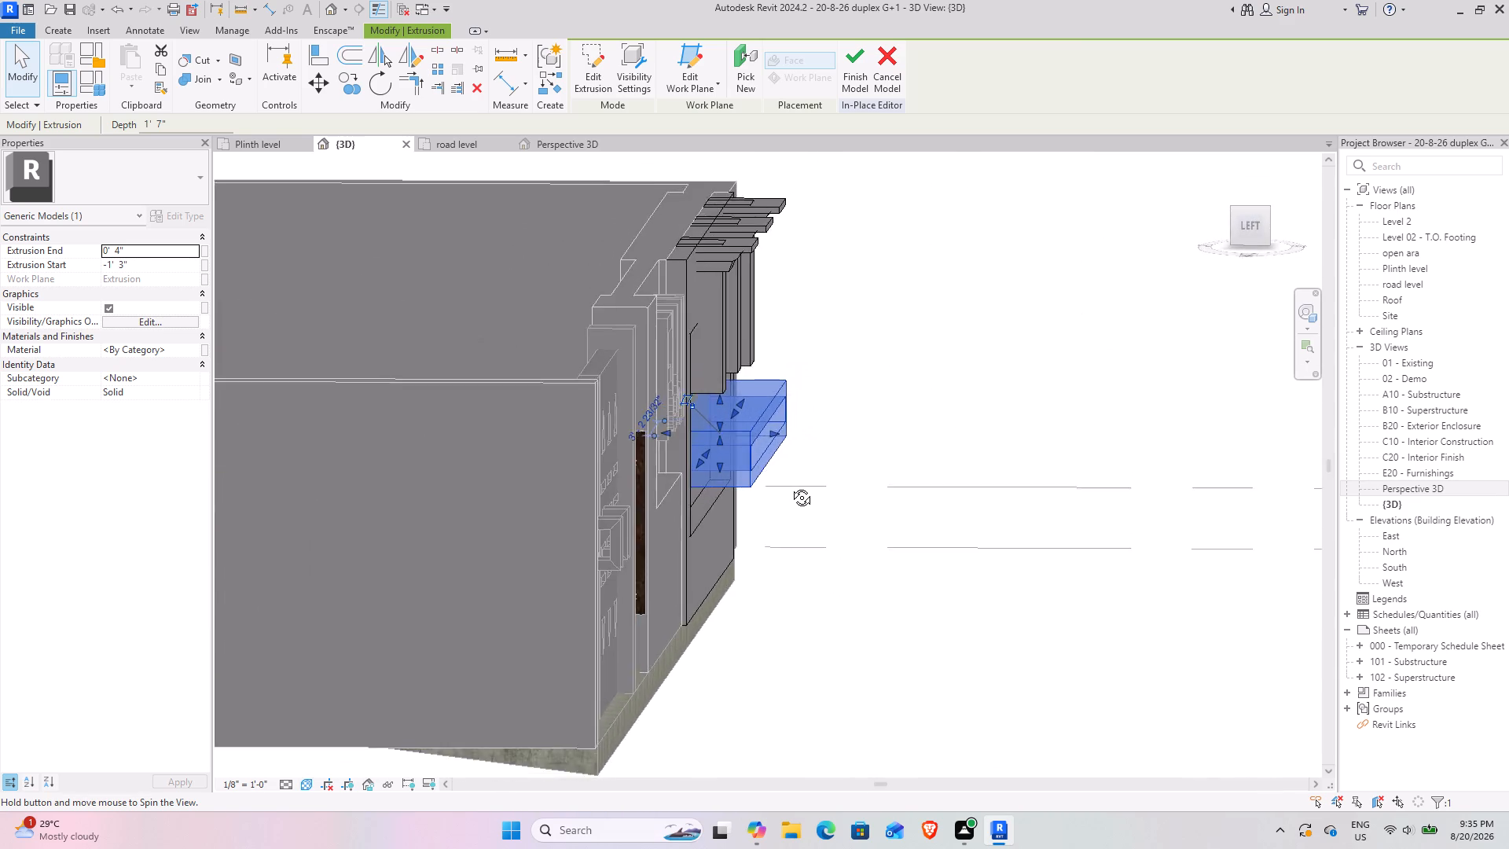
{"action": "middle_click_drag", "start_coordinate": [790, 486], "coordinate": [791, 465], "text": "shift"}
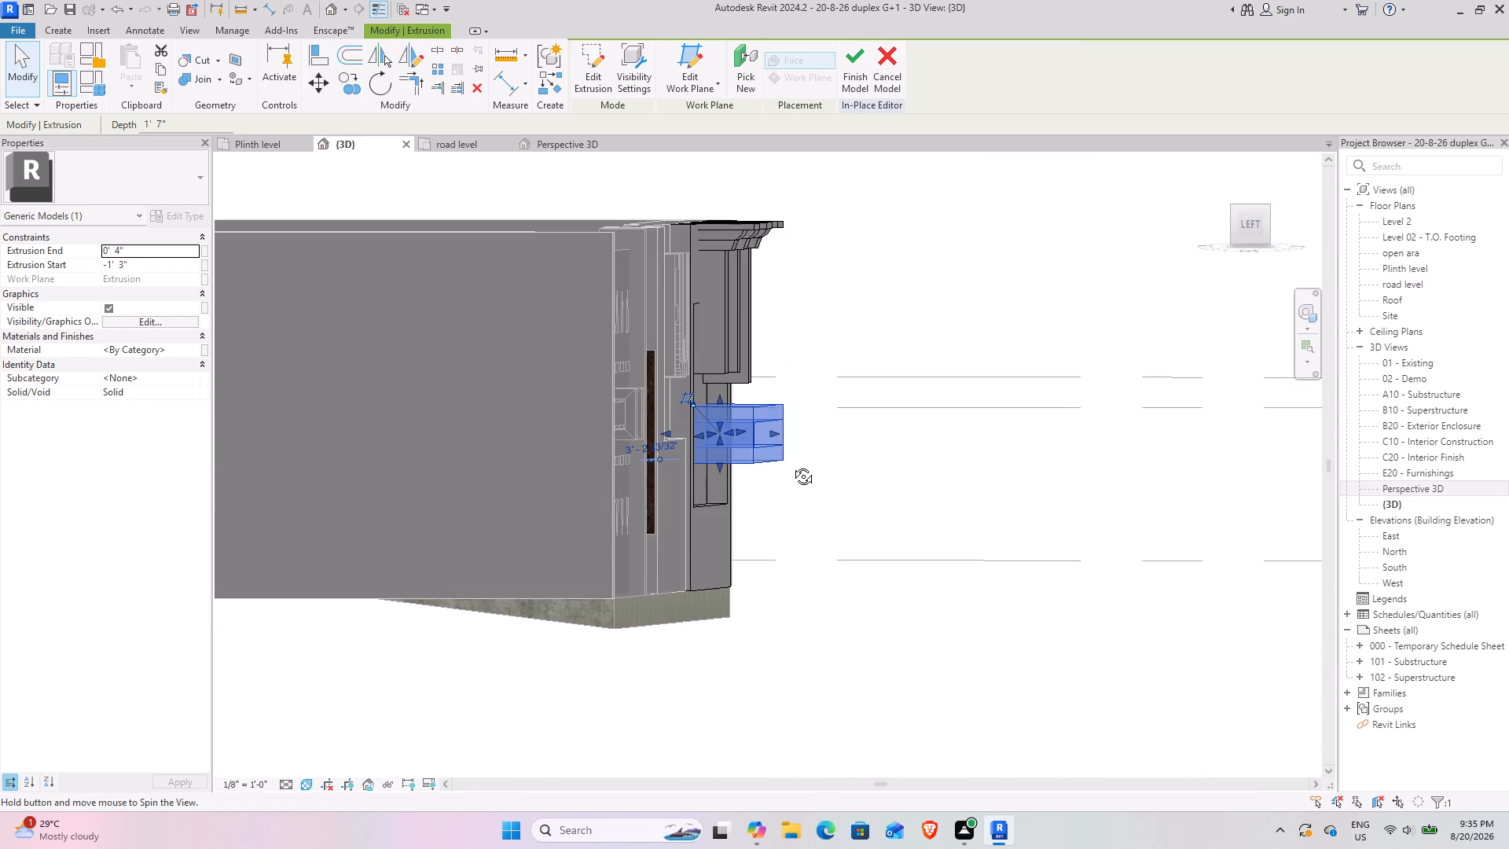
{"action": "middle_click_drag", "start_coordinate": [791, 465], "coordinate": [799, 469], "text": "shift"}
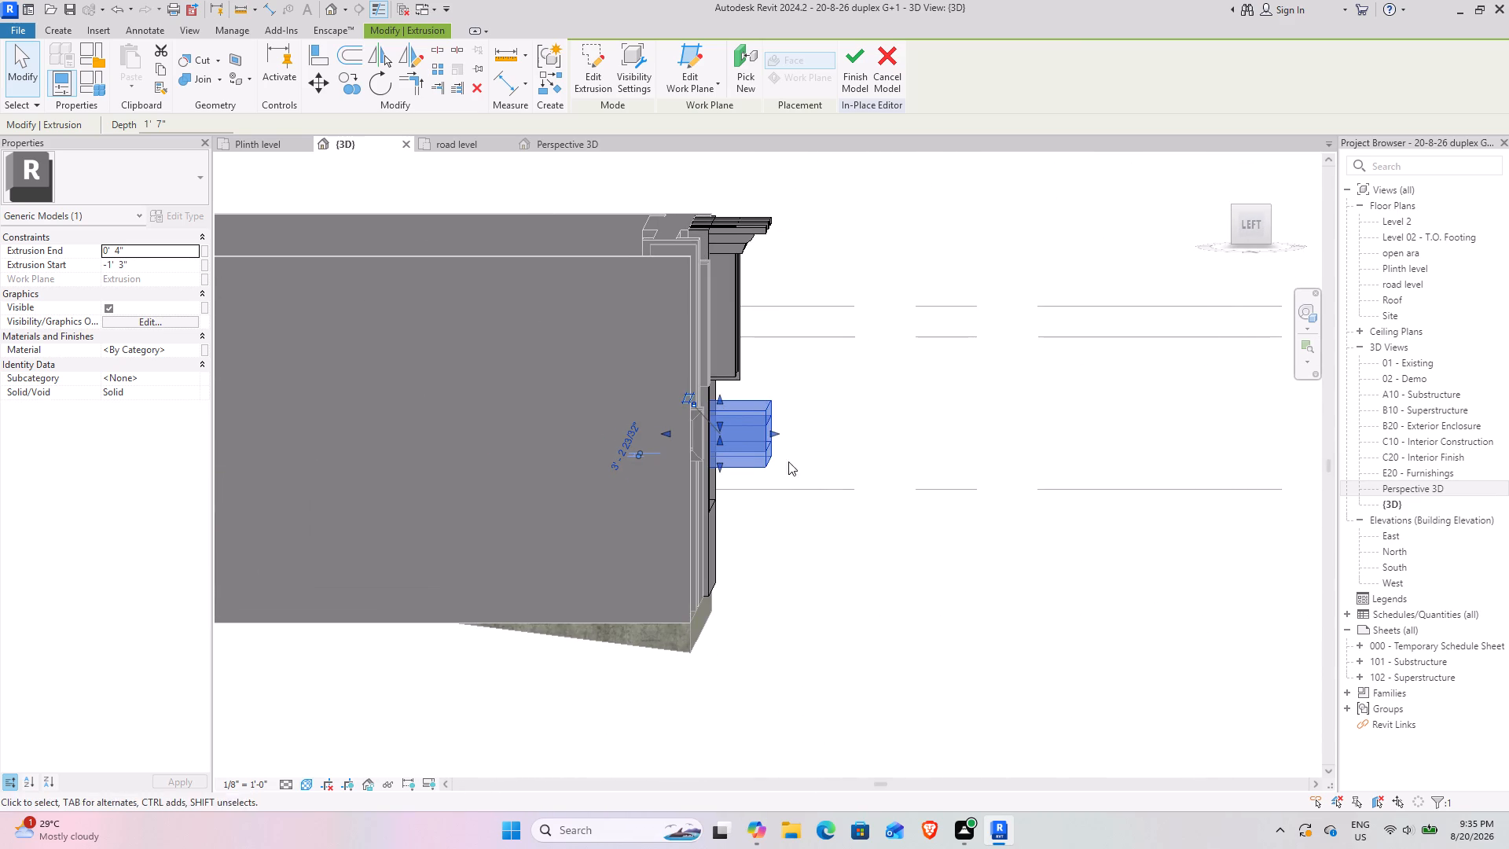
{"action": "left_click_drag", "start_coordinate": [775, 435], "coordinate": [744, 428]}
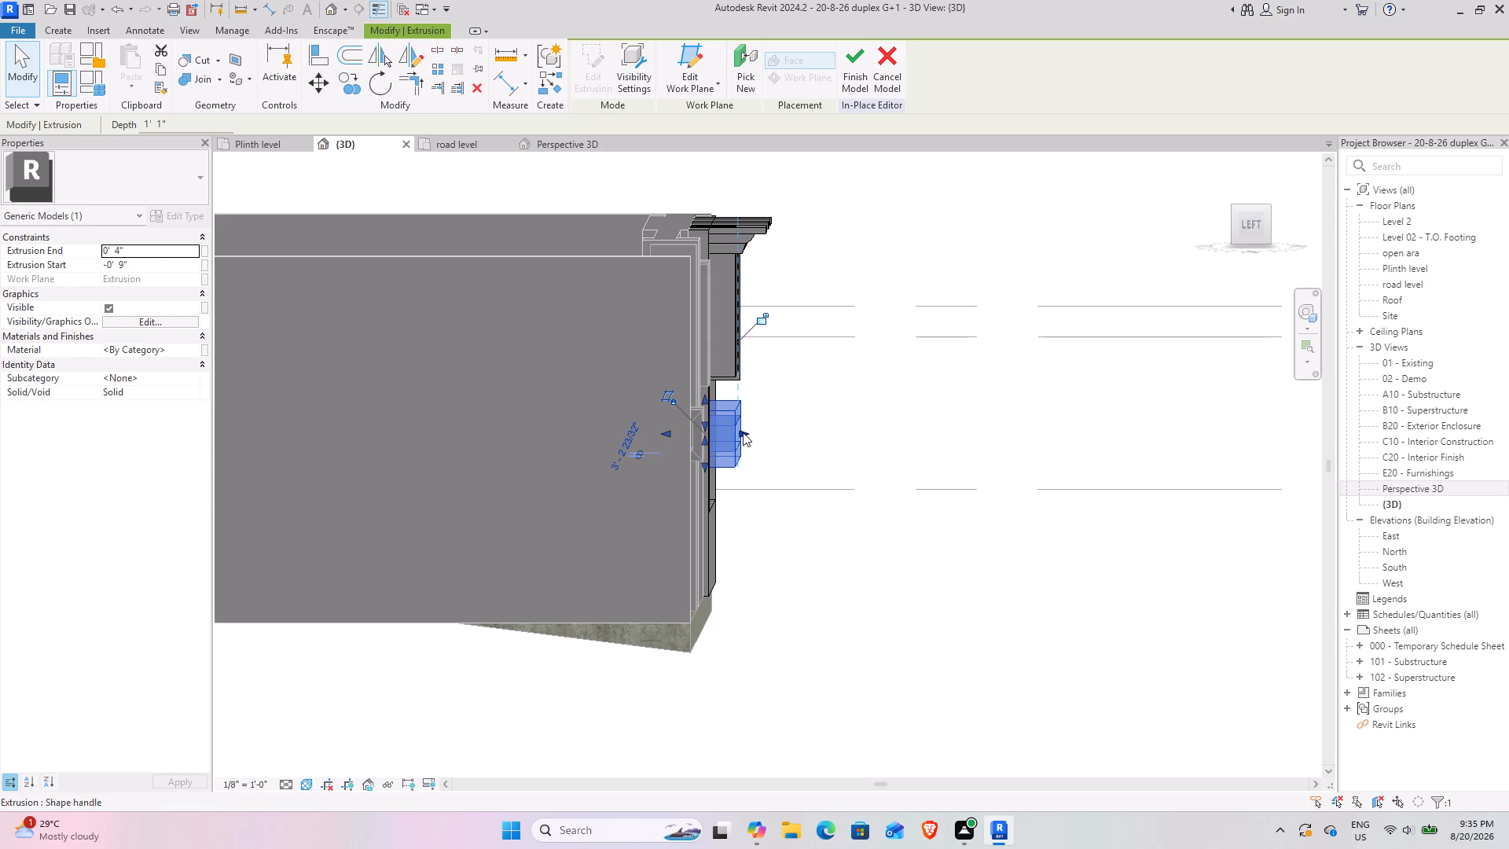
{"action": "left_click_drag", "start_coordinate": [743, 432], "coordinate": [725, 432]}
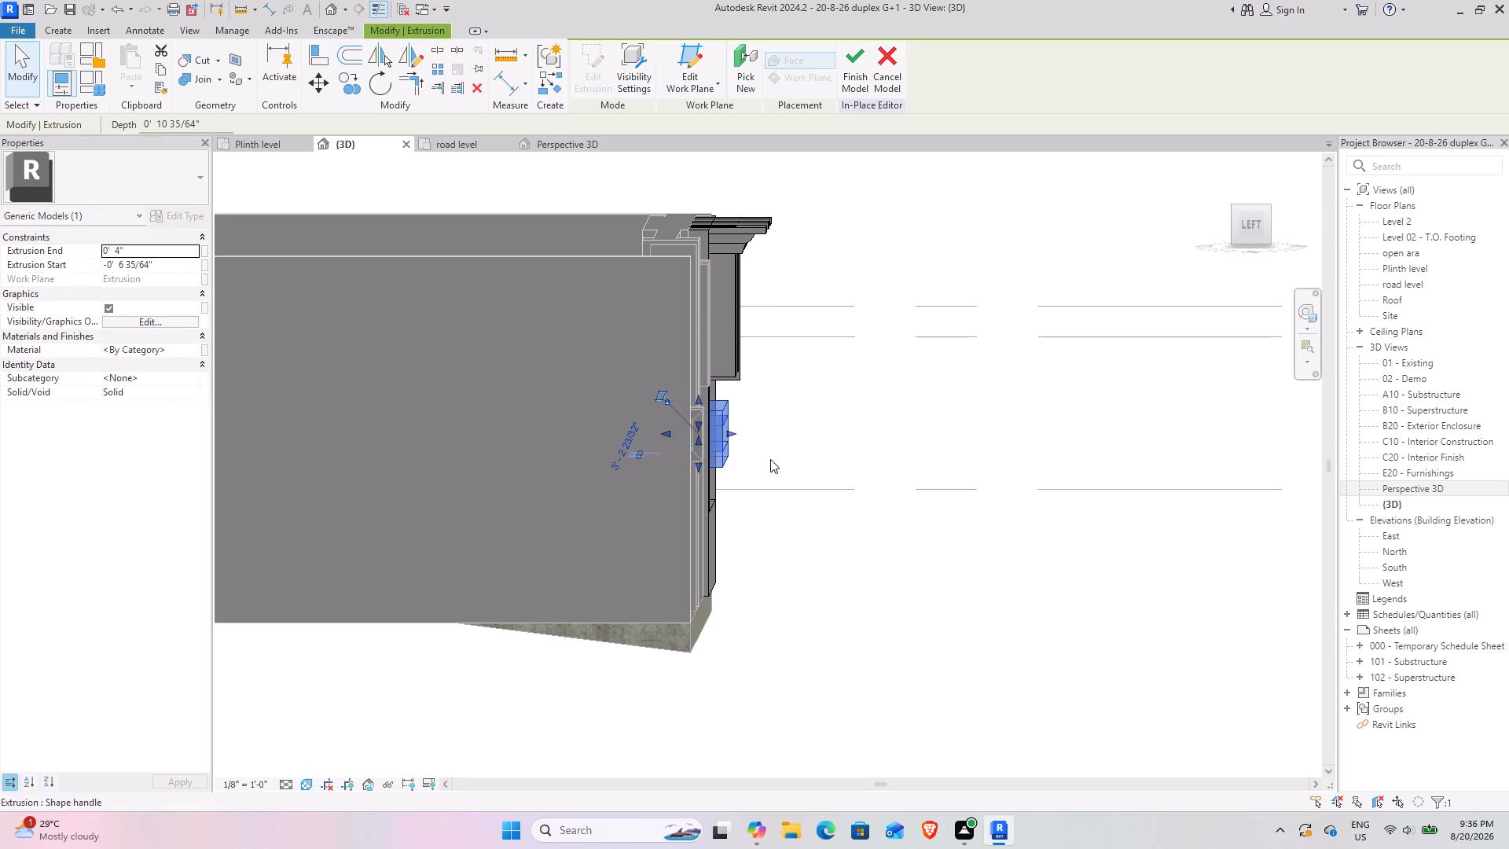
{"action": "left_click", "coordinate": [830, 476]}
Examine the hollow extrusion's projection and fit below the piers in the panel's frame from several angles.
{"action": "middle_click_drag", "start_coordinate": [817, 474], "coordinate": [768, 499], "text": "shift"}
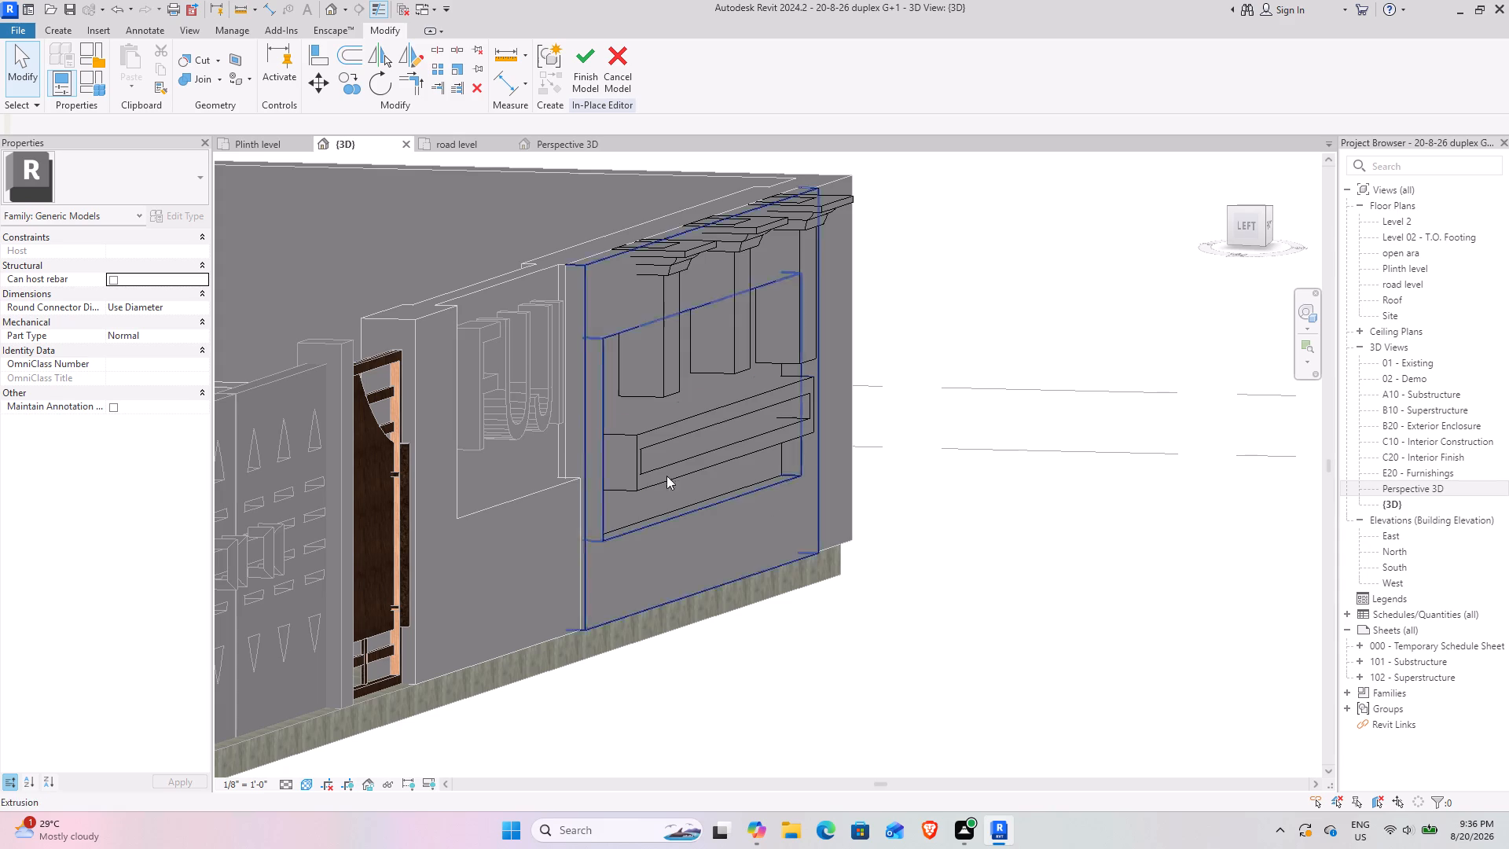
{"action": "middle_click_drag", "start_coordinate": [681, 483], "coordinate": [598, 566], "text": "shift"}
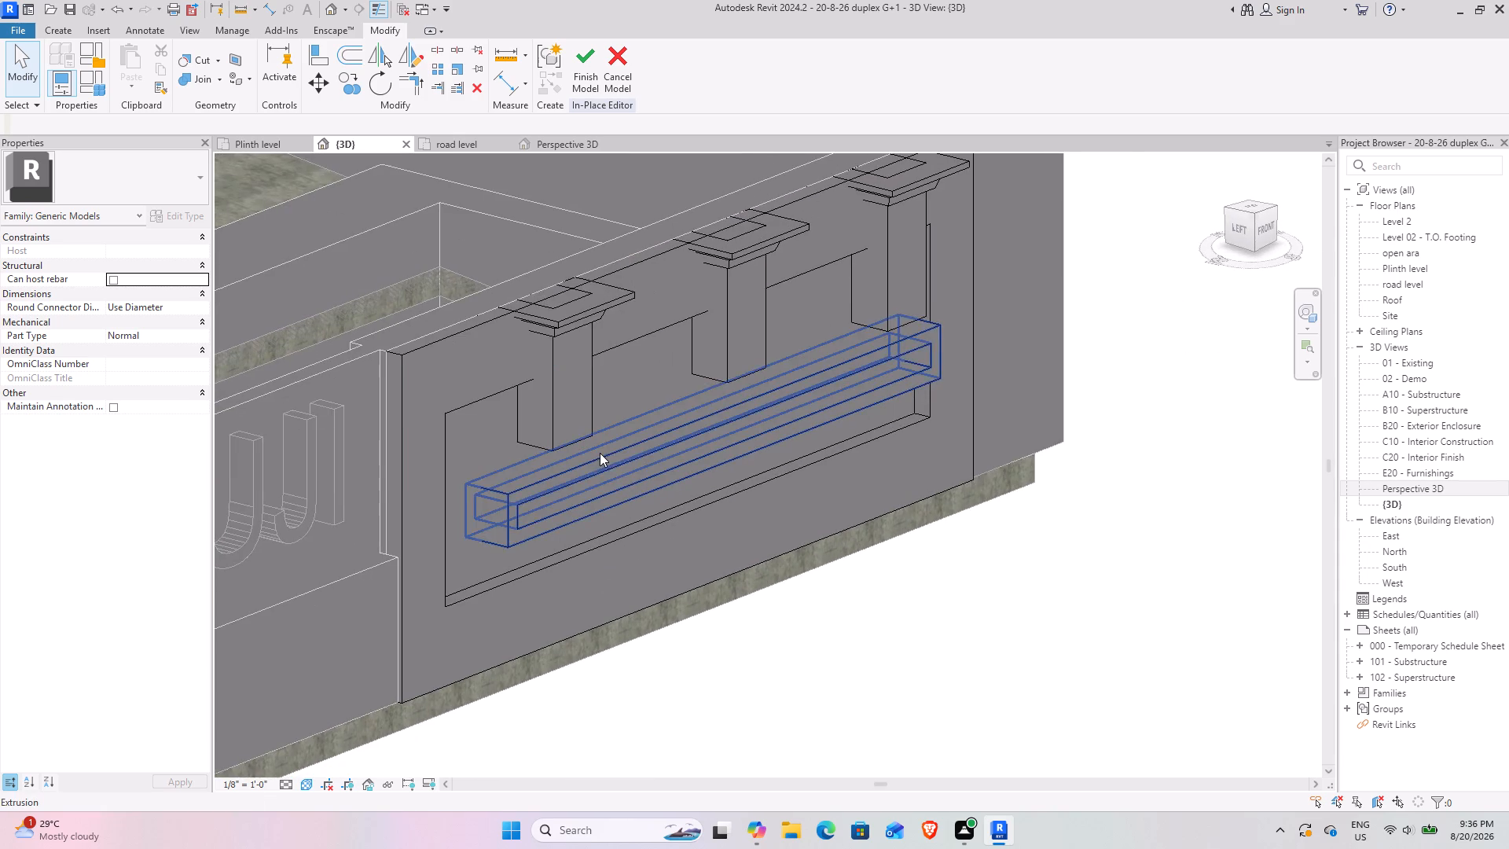
{"action": "scroll", "coordinate": [599, 454], "scroll_direction": "up", "scroll_amount": 2}
{"action": "middle_click_drag", "start_coordinate": [538, 562], "coordinate": [470, 474], "text": "shift"}
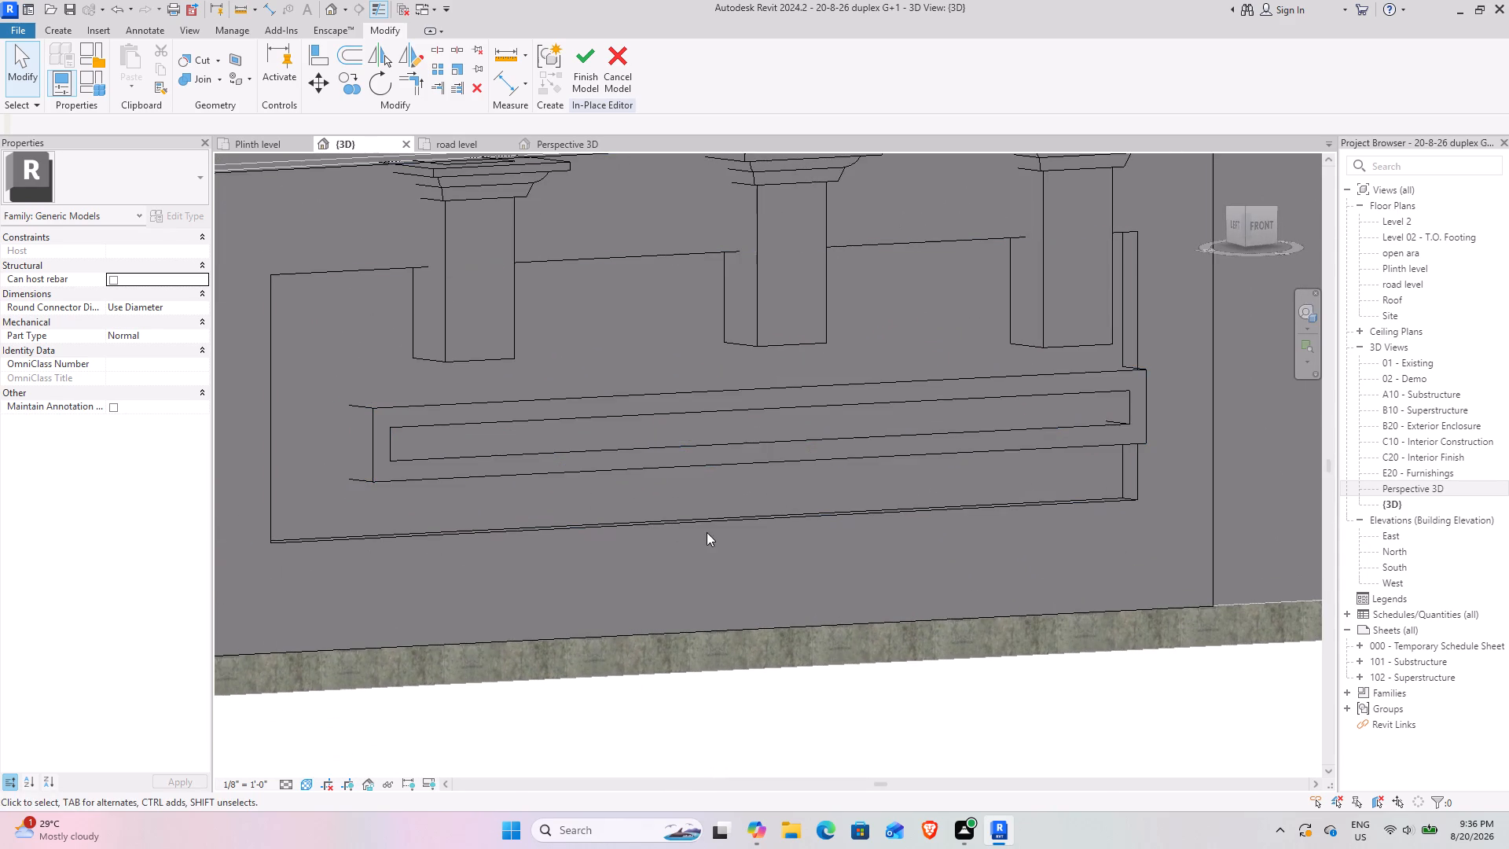
{"action": "middle_click_drag", "start_coordinate": [682, 532], "coordinate": [475, 493]}
{"action": "middle_click_drag", "start_coordinate": [516, 505], "coordinate": [583, 532], "text": "shift"}
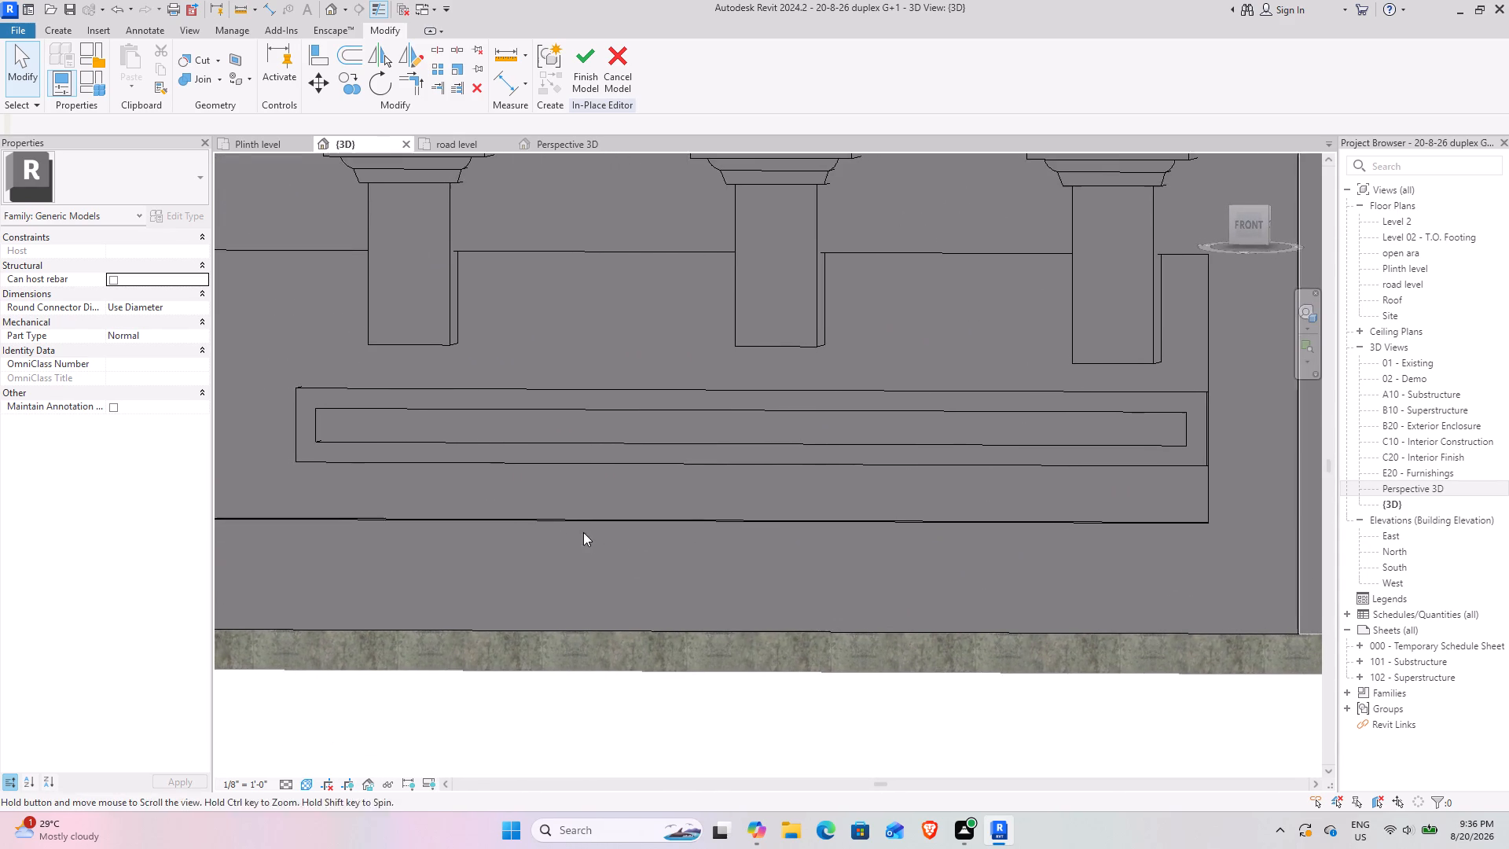
{"action": "middle_click_drag", "start_coordinate": [583, 532], "coordinate": [582, 531], "text": "shift"}
{"action": "middle_click_drag", "start_coordinate": [624, 560], "coordinate": [1015, 555]}
{"action": "scroll", "coordinate": [564, 472], "scroll_direction": "down", "scroll_amount": 3}
{"action": "middle_click_drag", "start_coordinate": [762, 476], "coordinate": [896, 579], "text": "shift"}
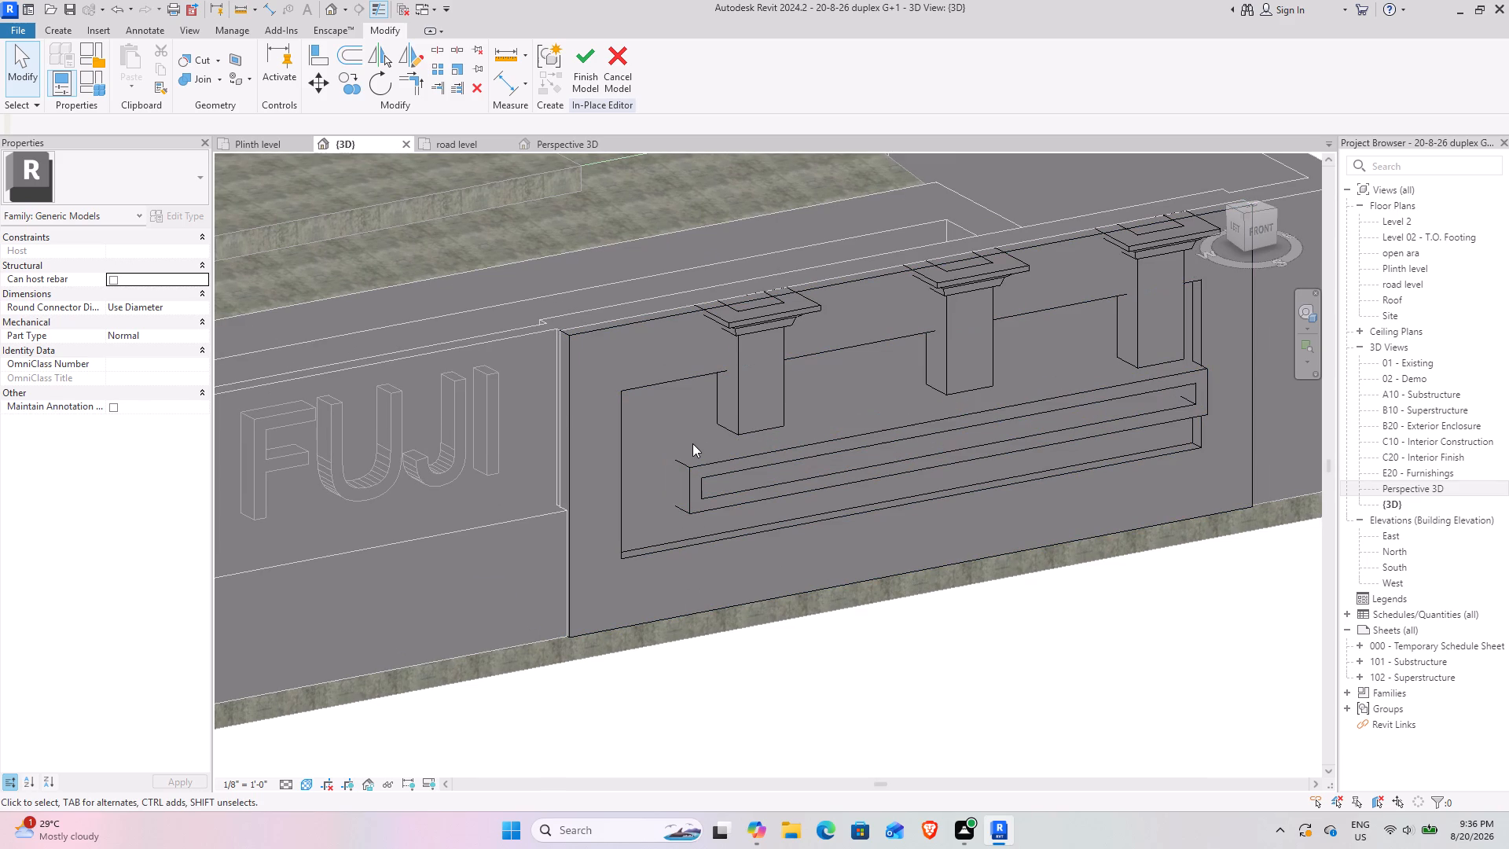
{"action": "scroll", "coordinate": [688, 449], "scroll_direction": "up", "scroll_amount": 6}
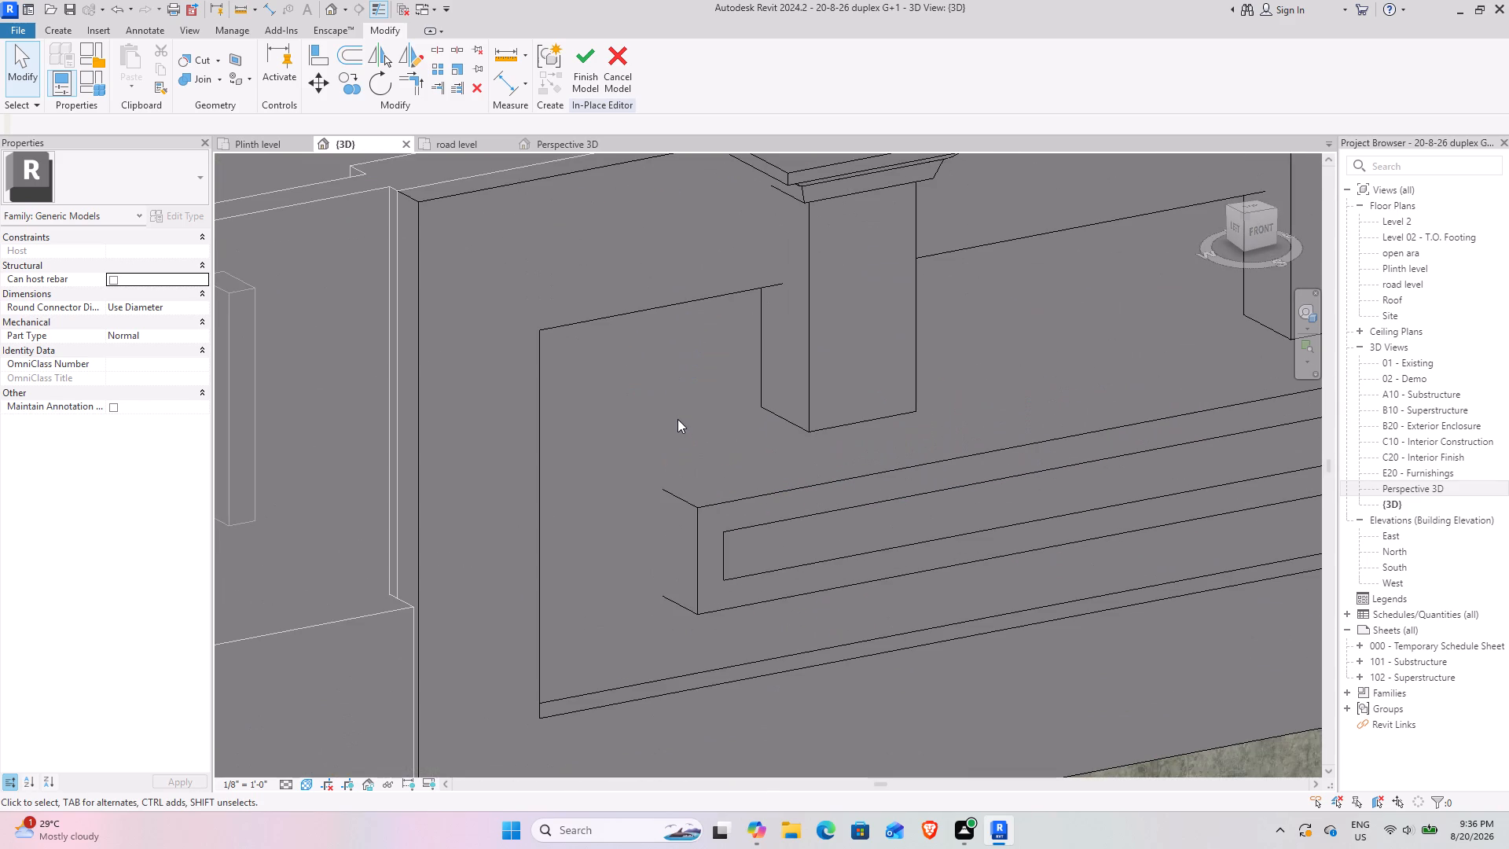
{"action": "scroll", "coordinate": [685, 414], "scroll_direction": "down", "scroll_amount": 5}
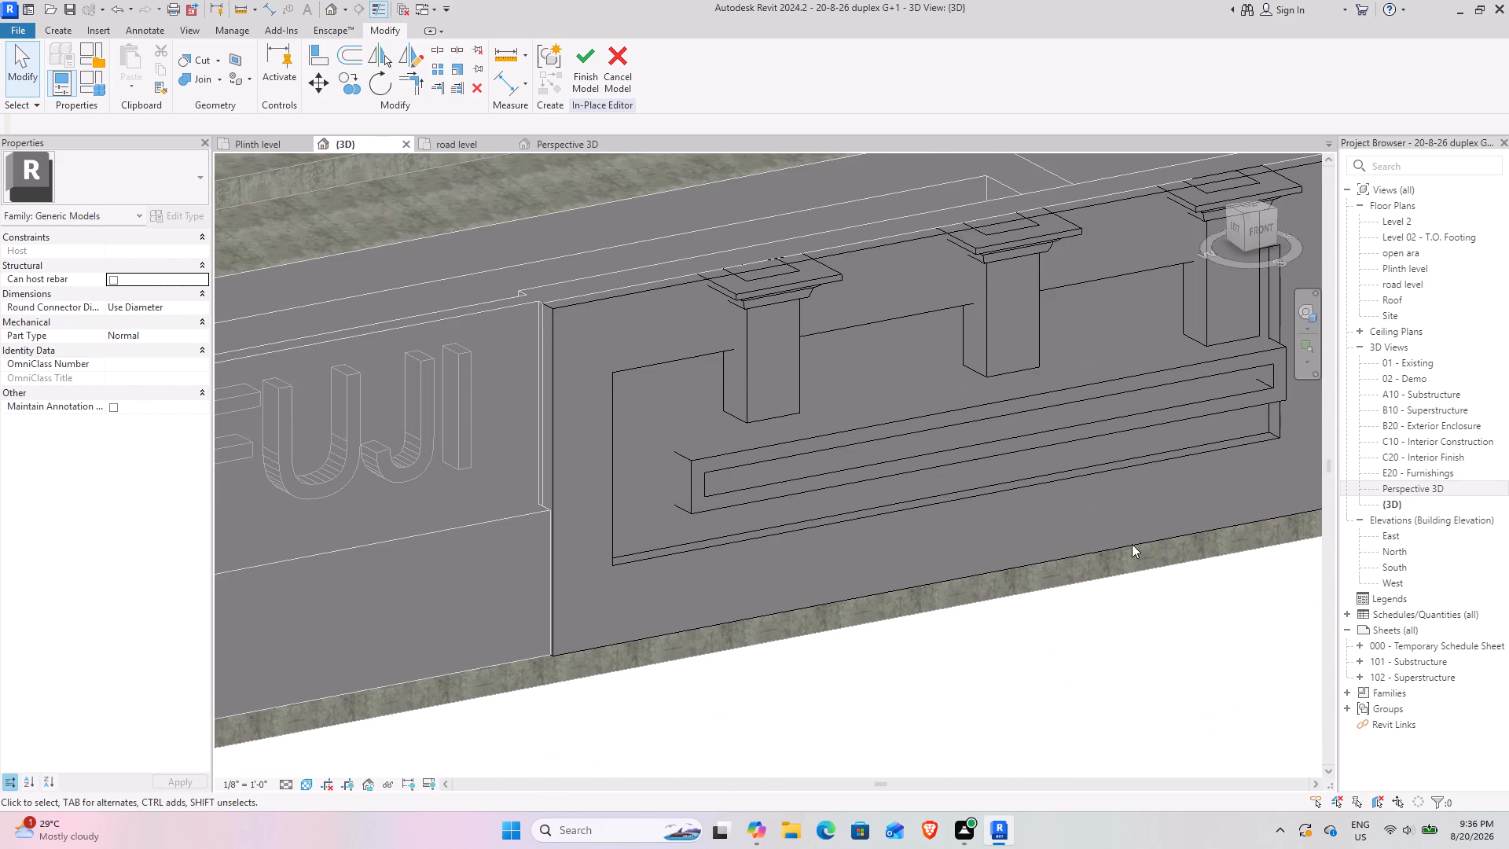
{"action": "middle_click_drag", "start_coordinate": [1072, 599], "coordinate": [839, 606]}
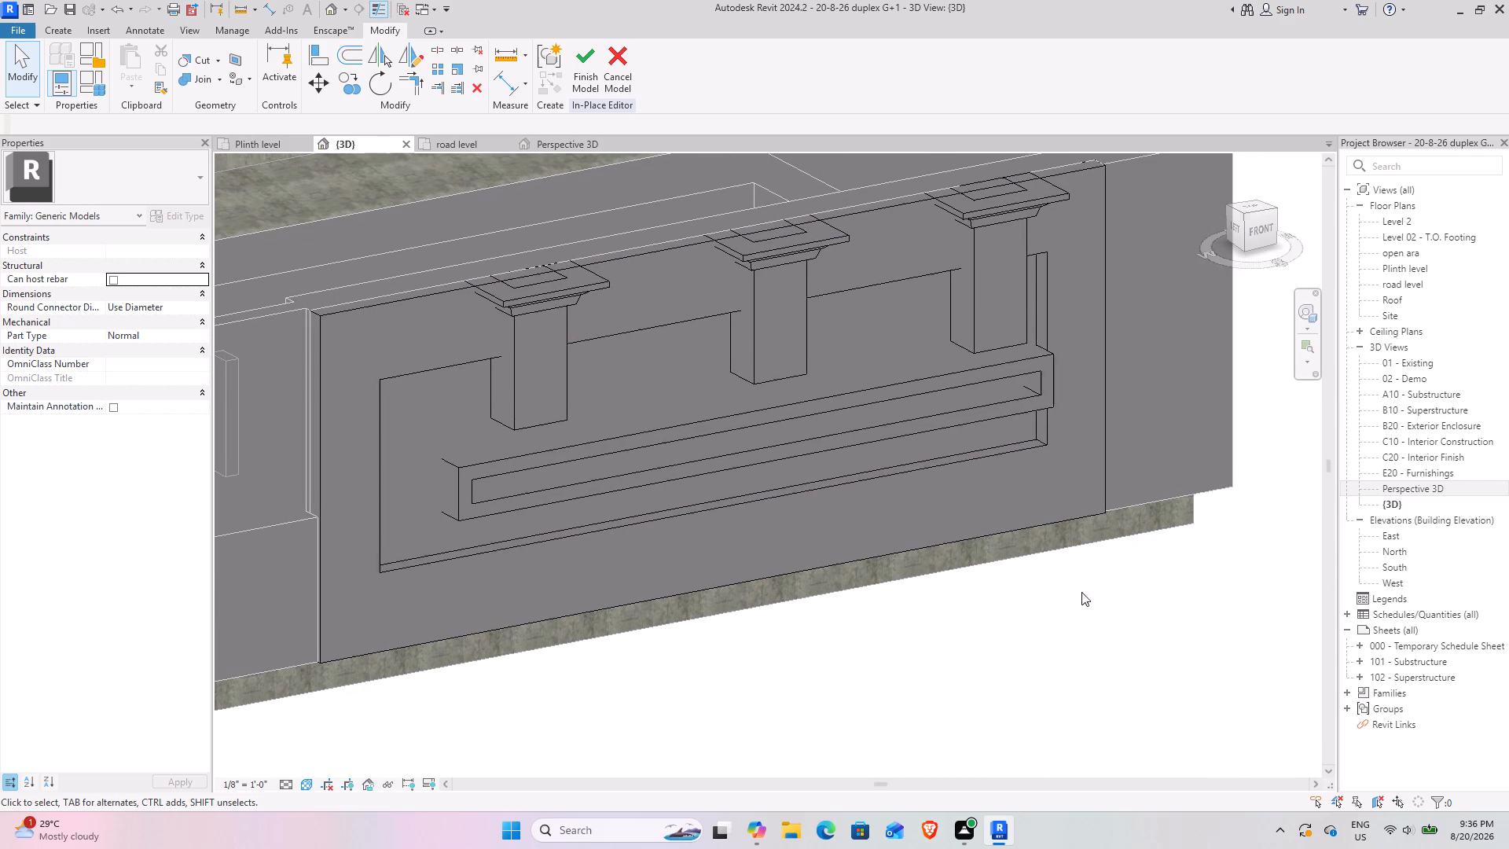
{"action": "scroll", "coordinate": [819, 603], "scroll_direction": "down", "scroll_amount": 2}
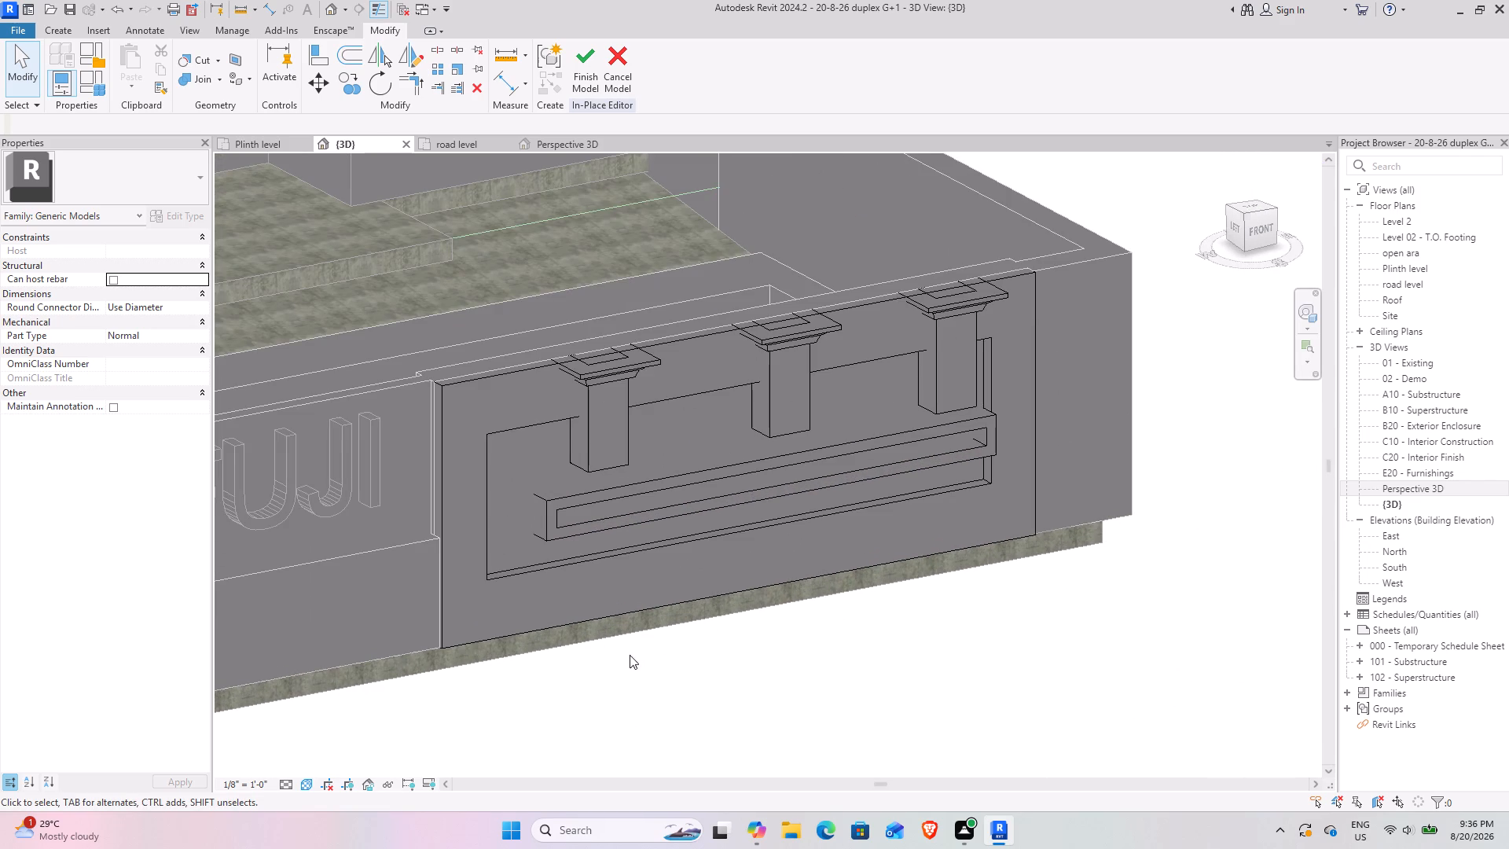
Examine how far the hollow bar projects from the framed panel, comparing it with the three piers from the front, above and side.
{"action": "middle_click_drag", "start_coordinate": [630, 654], "coordinate": [804, 640]}
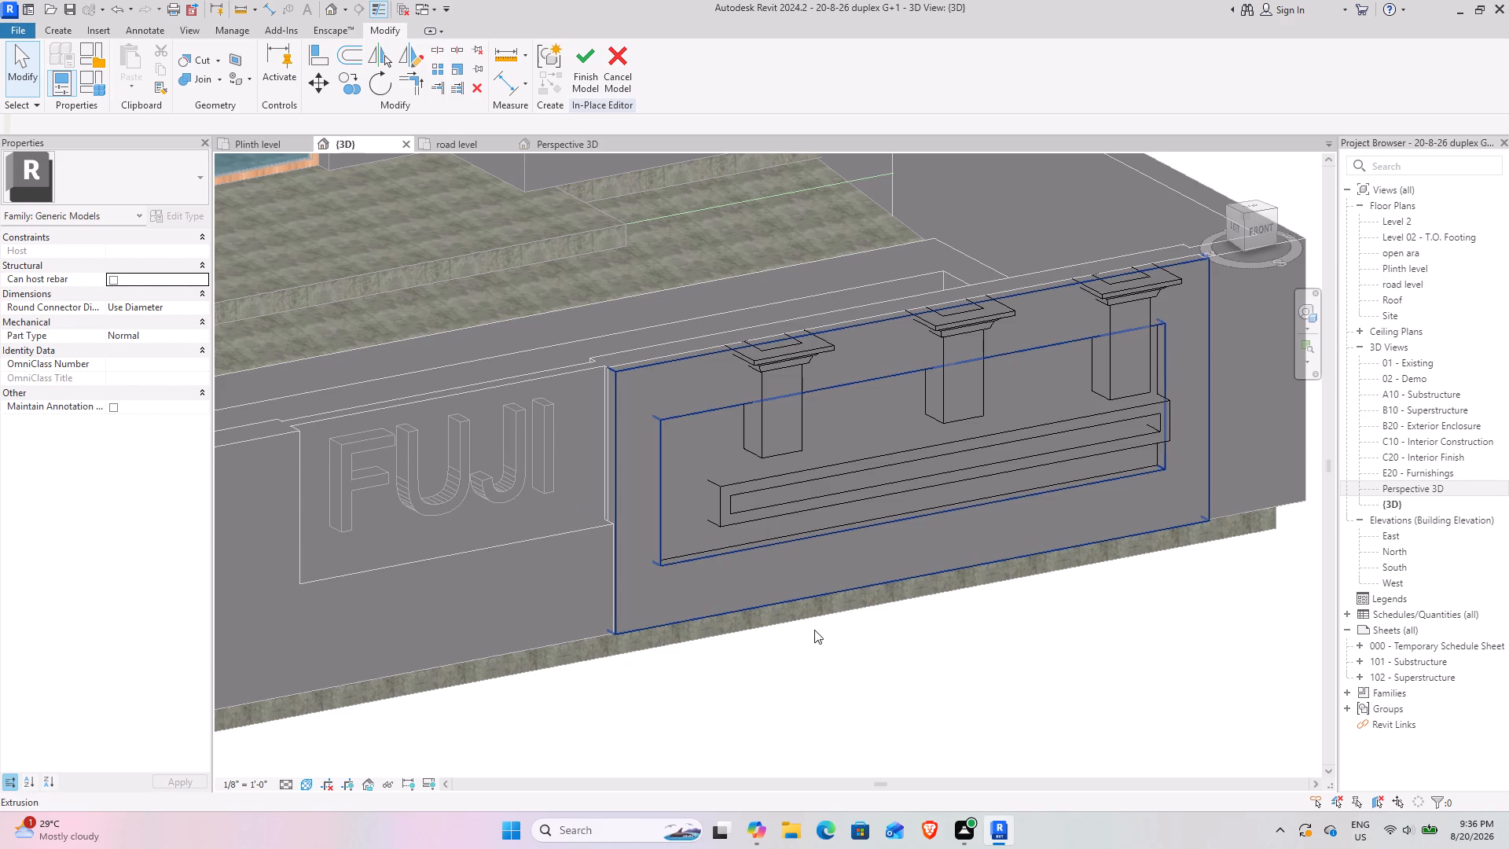
{"action": "middle_click_drag", "start_coordinate": [814, 630], "coordinate": [620, 667]}
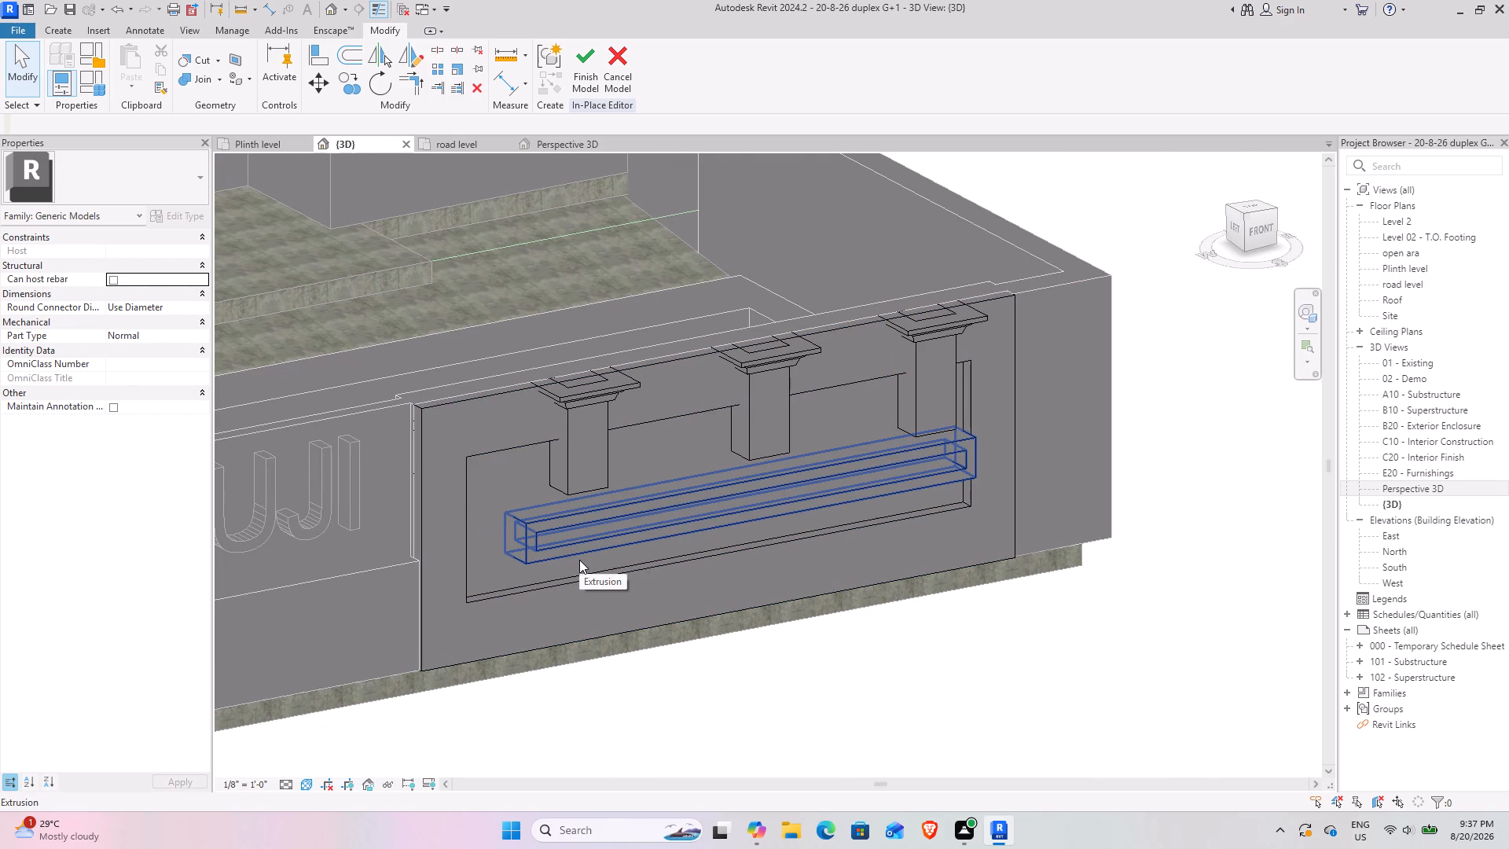
{"action": "scroll", "coordinate": [579, 560], "scroll_direction": "up", "scroll_amount": 2}
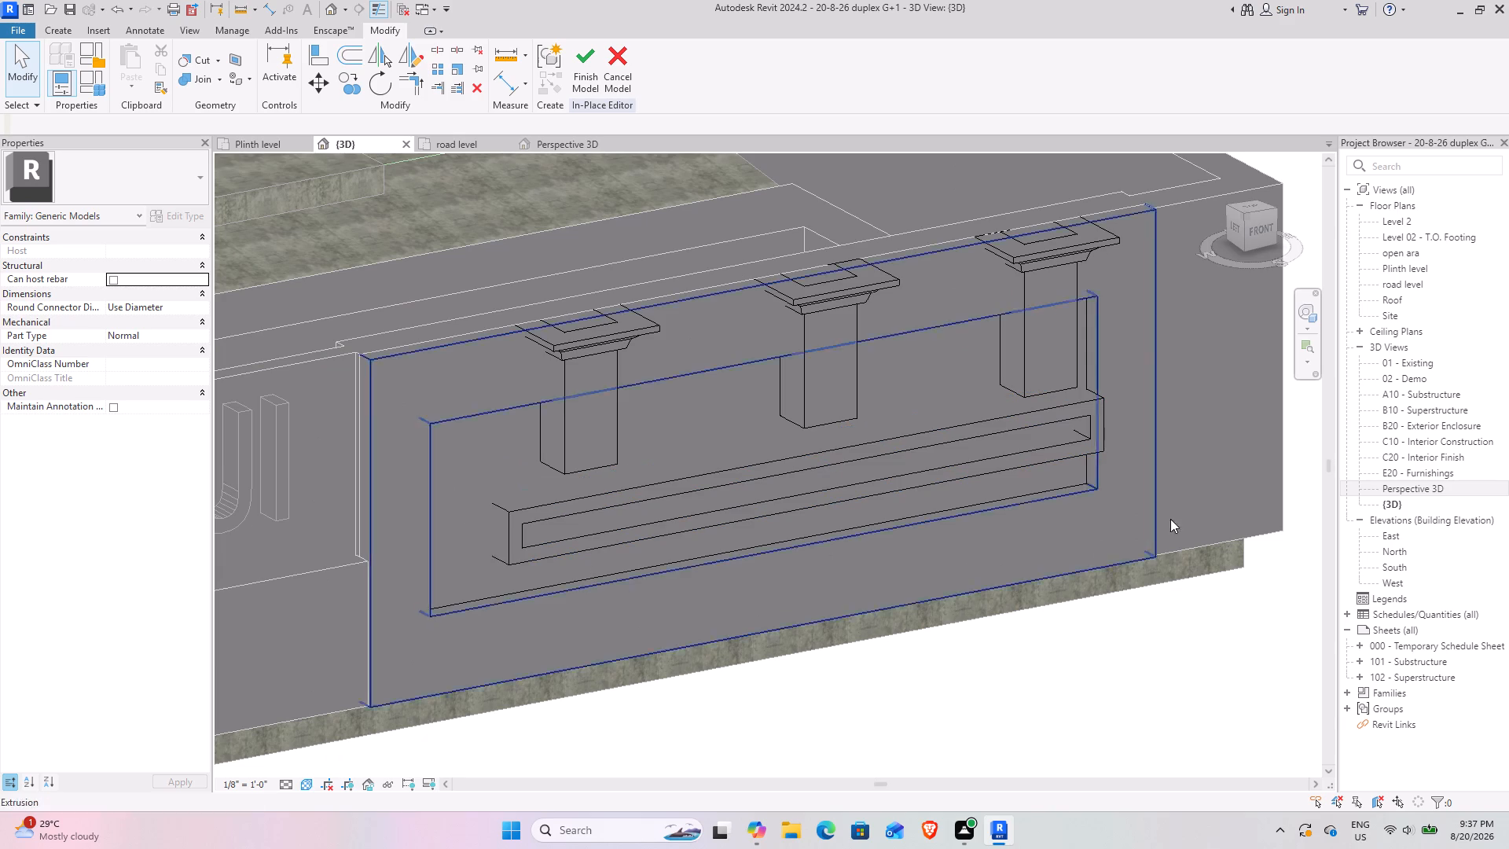
{"action": "scroll", "coordinate": [764, 499], "scroll_direction": "down", "scroll_amount": 1}
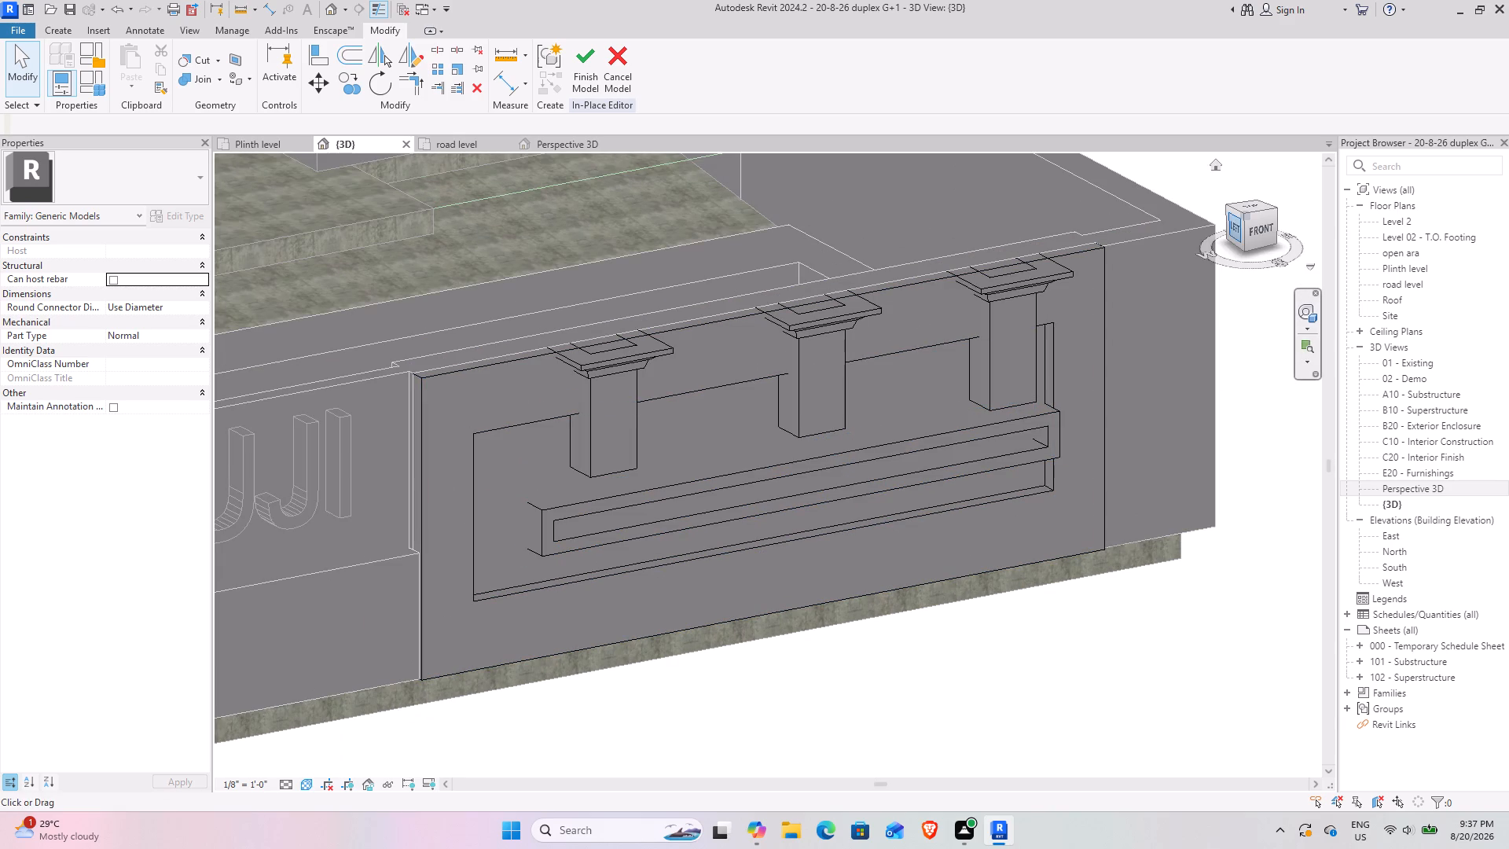
{"action": "left_click_drag", "start_coordinate": [1240, 238], "coordinate": [876, 259]}
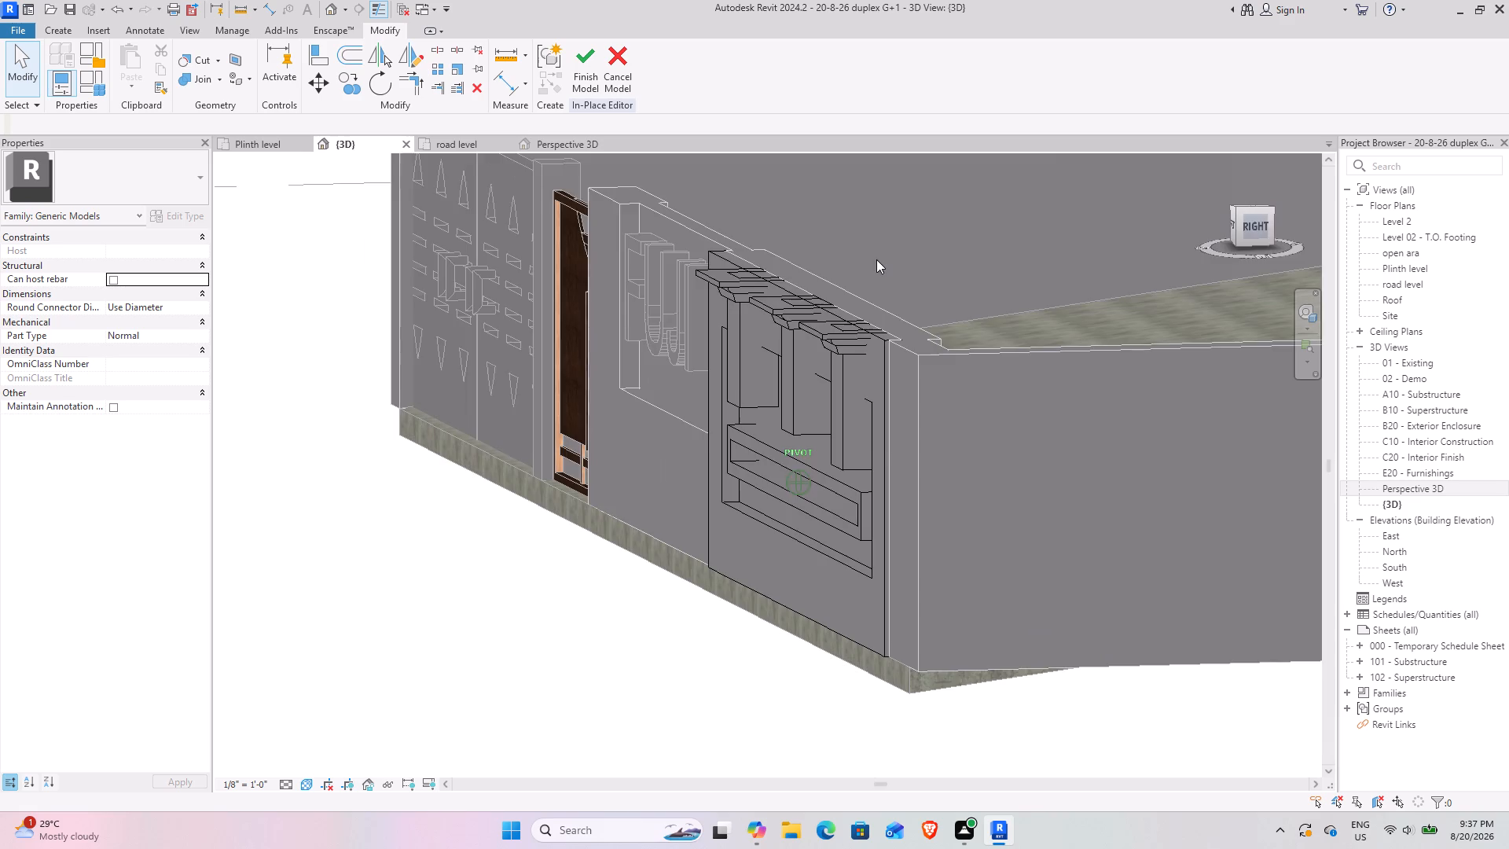
{"action": "left_click_drag", "start_coordinate": [876, 259], "coordinate": [881, 332]}
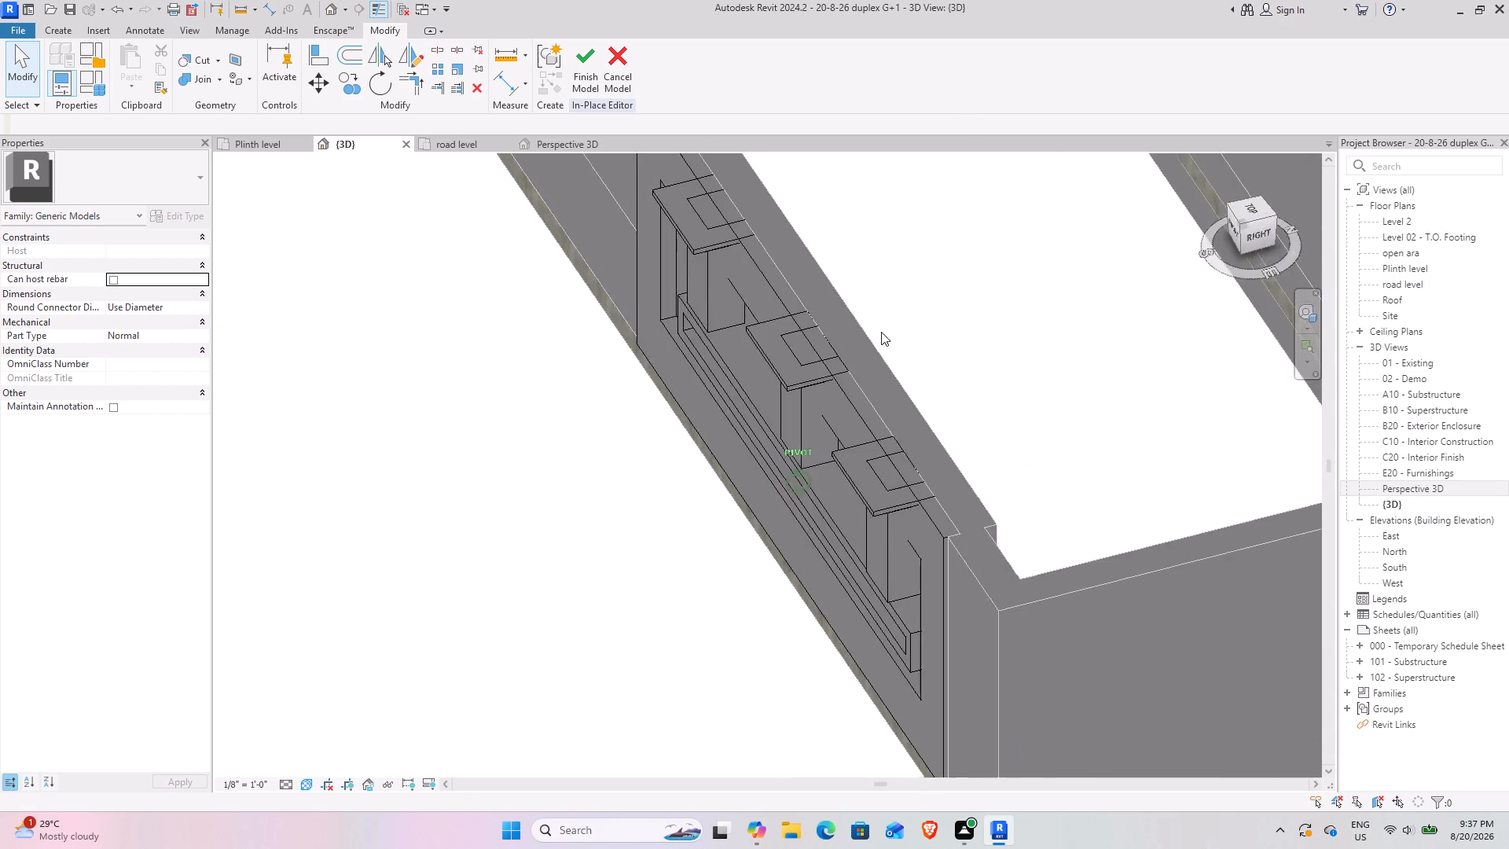
{"action": "left_click_drag", "start_coordinate": [881, 332], "coordinate": [812, 253]}
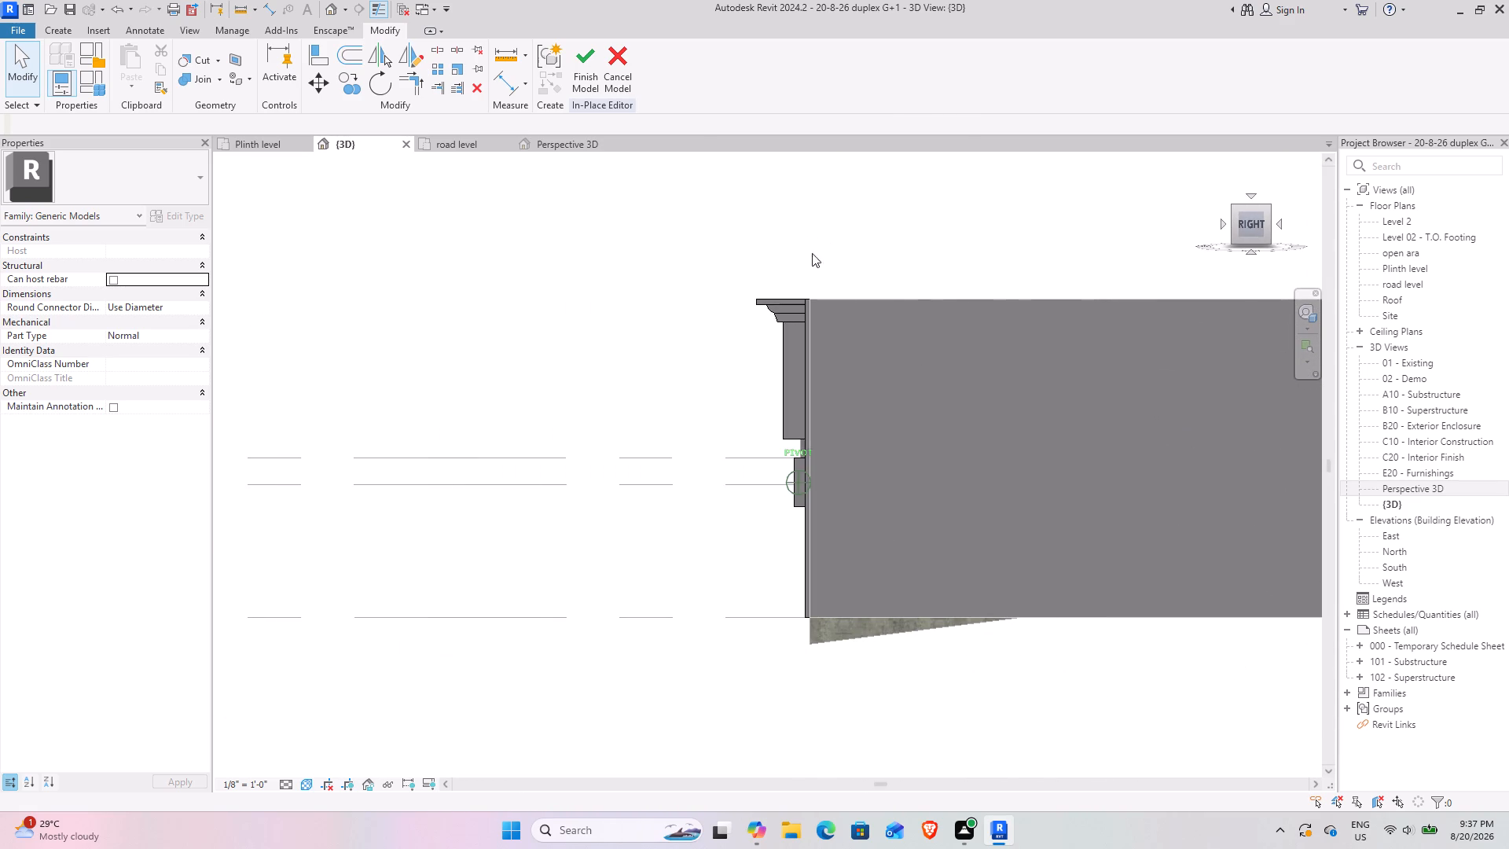
{"action": "left_click_drag", "start_coordinate": [812, 253], "coordinate": [878, 255]}
{"action": "left_click_drag", "start_coordinate": [878, 255], "coordinate": [1026, 290]}
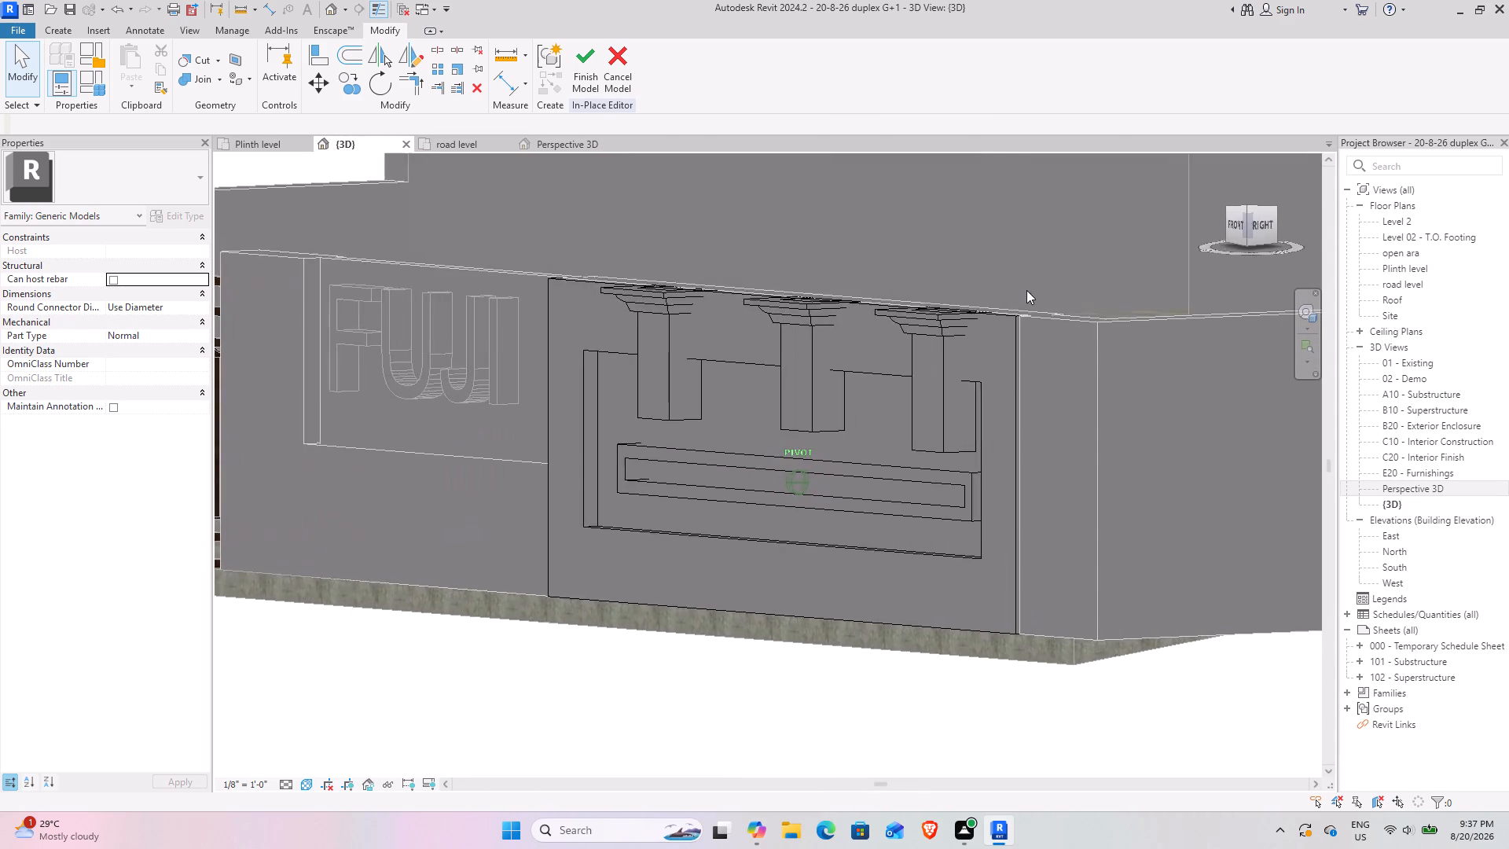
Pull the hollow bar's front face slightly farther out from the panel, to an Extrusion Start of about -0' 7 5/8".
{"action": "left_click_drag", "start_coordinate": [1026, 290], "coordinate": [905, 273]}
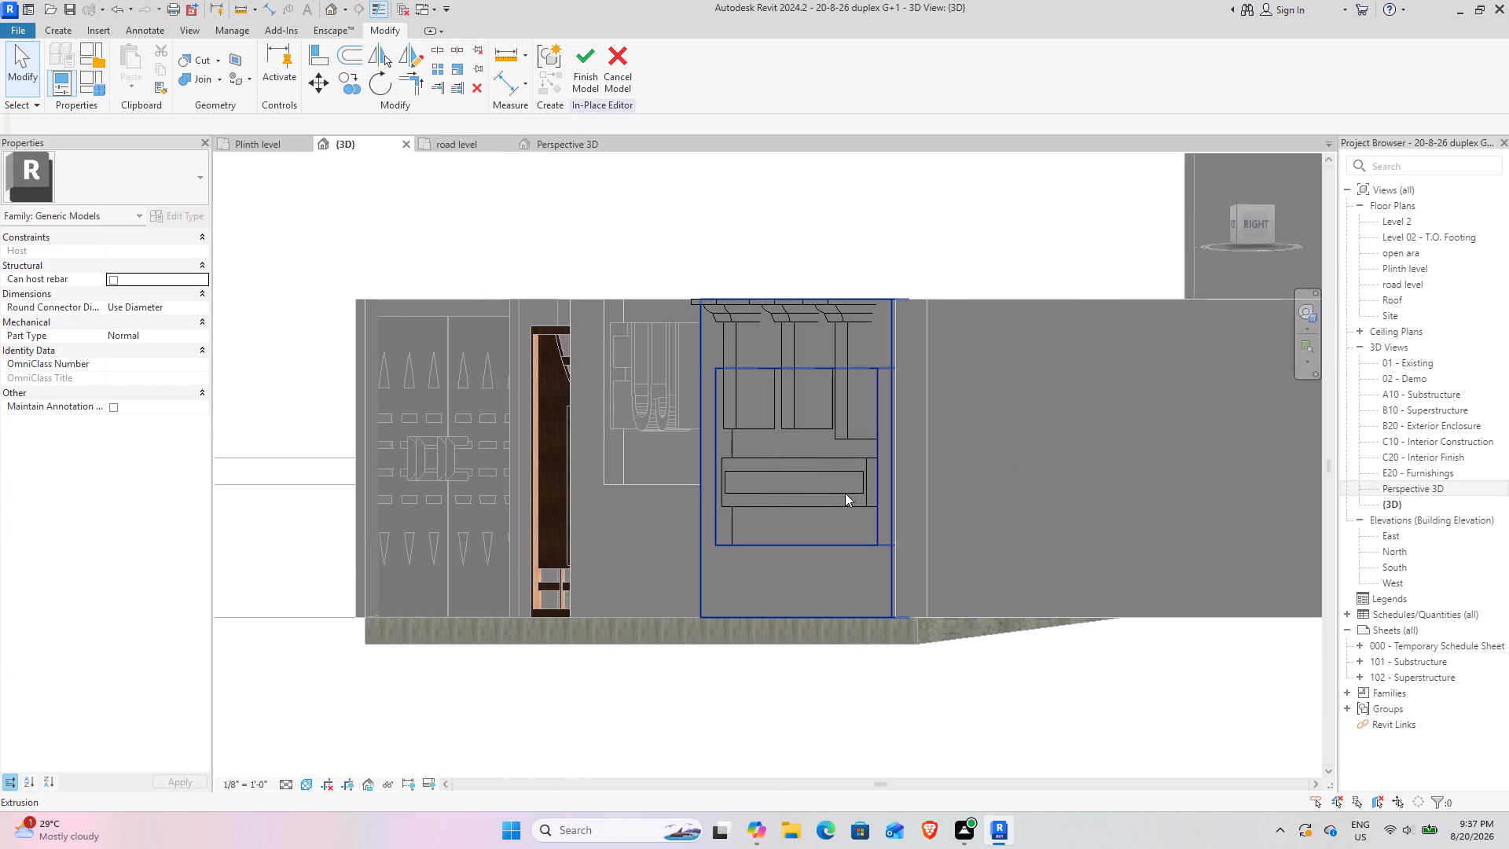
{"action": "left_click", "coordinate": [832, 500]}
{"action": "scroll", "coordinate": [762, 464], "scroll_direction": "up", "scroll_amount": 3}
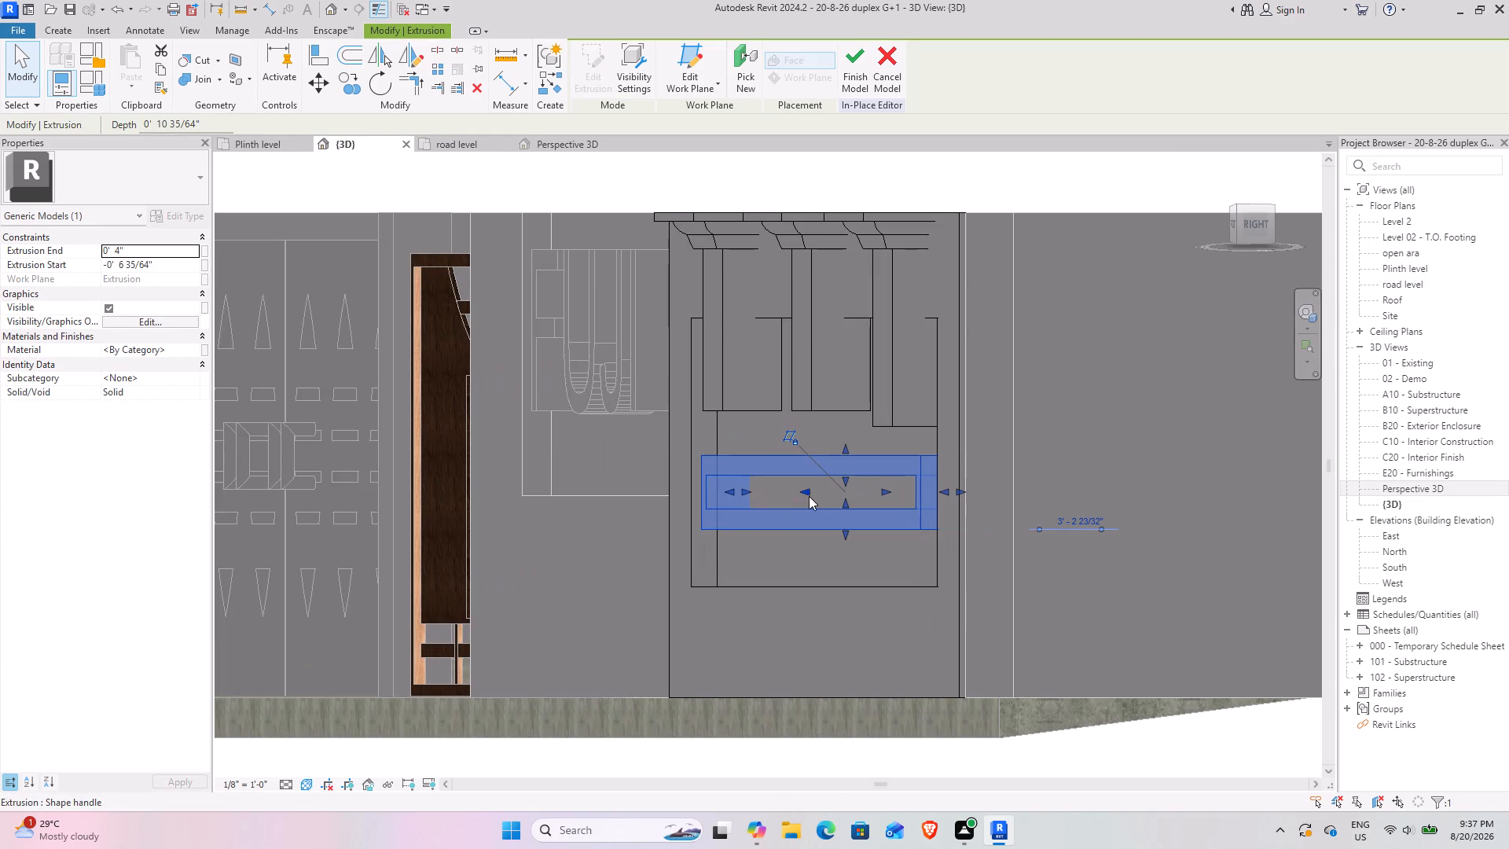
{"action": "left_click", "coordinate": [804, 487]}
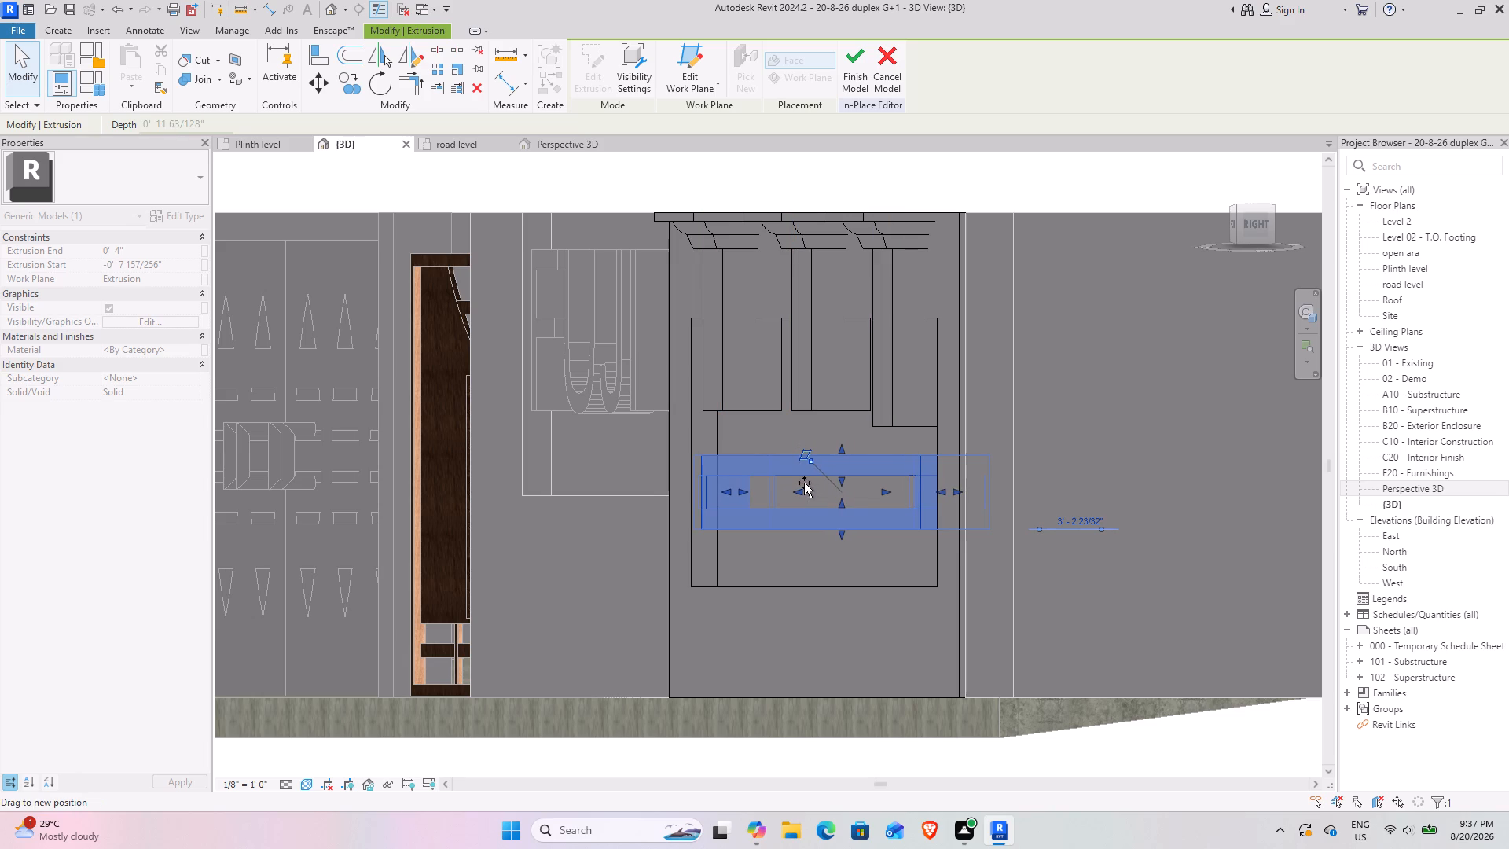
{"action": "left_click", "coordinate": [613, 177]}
Examine the hollow bar within the framed panel and against the whole front boundary wall, including the FUJI lettering and gate.
{"action": "scroll", "coordinate": [690, 572], "scroll_direction": "down", "scroll_amount": 3}
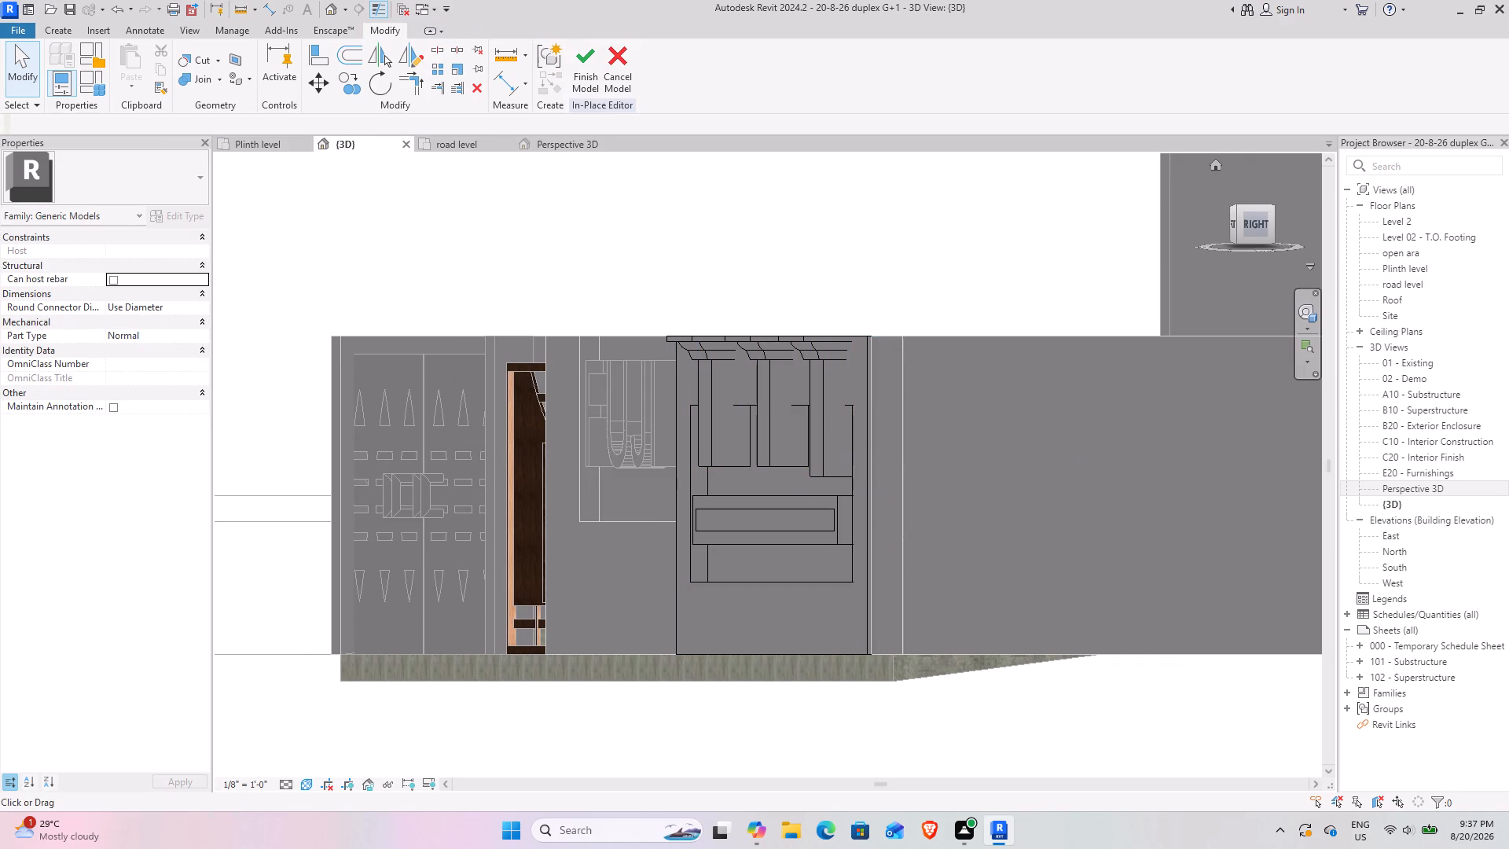
{"action": "left_click_drag", "start_coordinate": [1236, 223], "coordinate": [292, 248]}
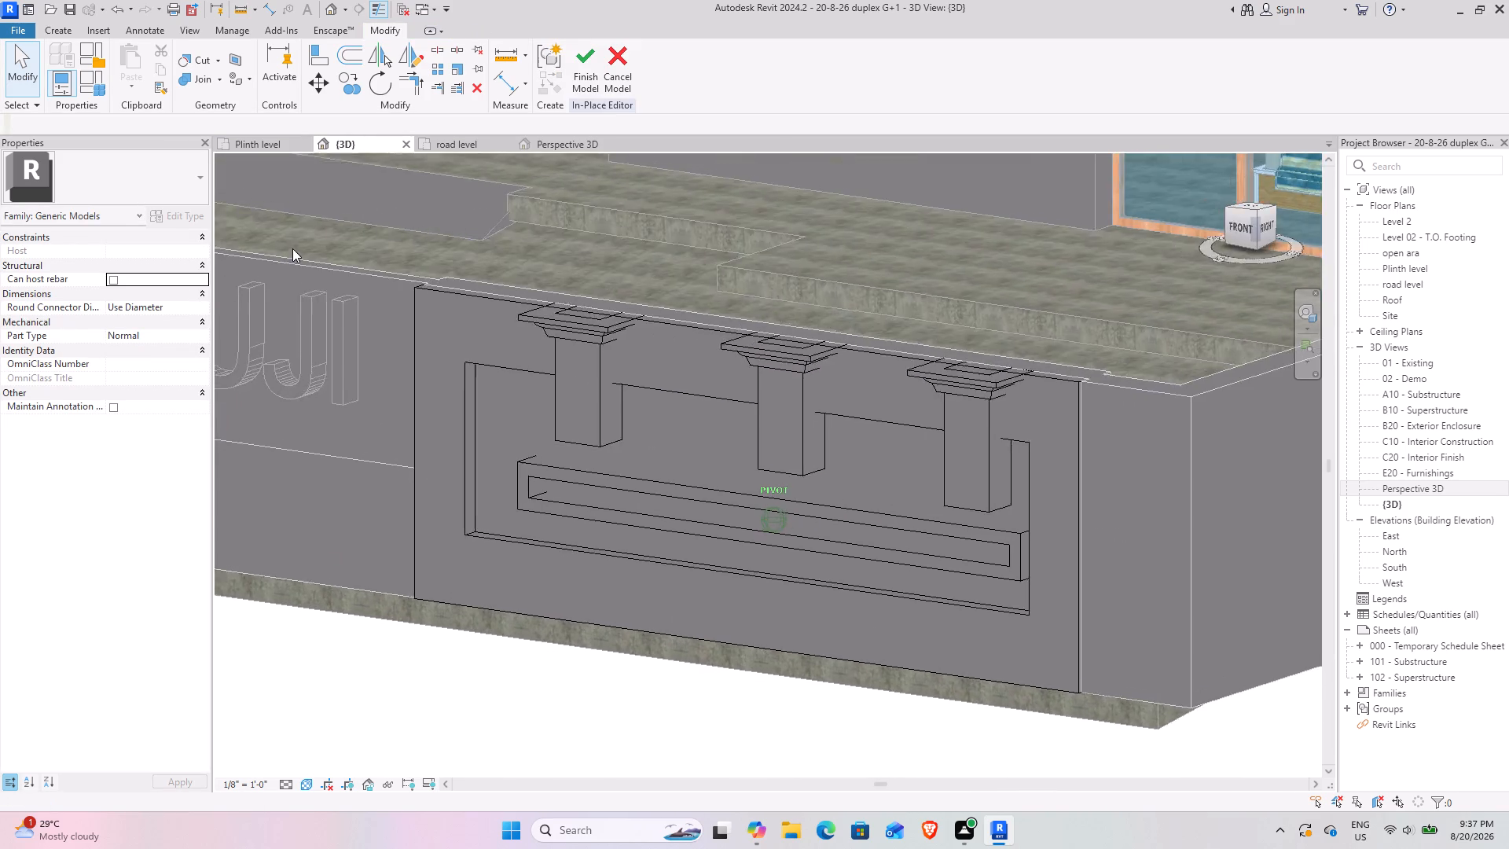
{"action": "left_click_drag", "start_coordinate": [292, 248], "coordinate": [619, 237]}
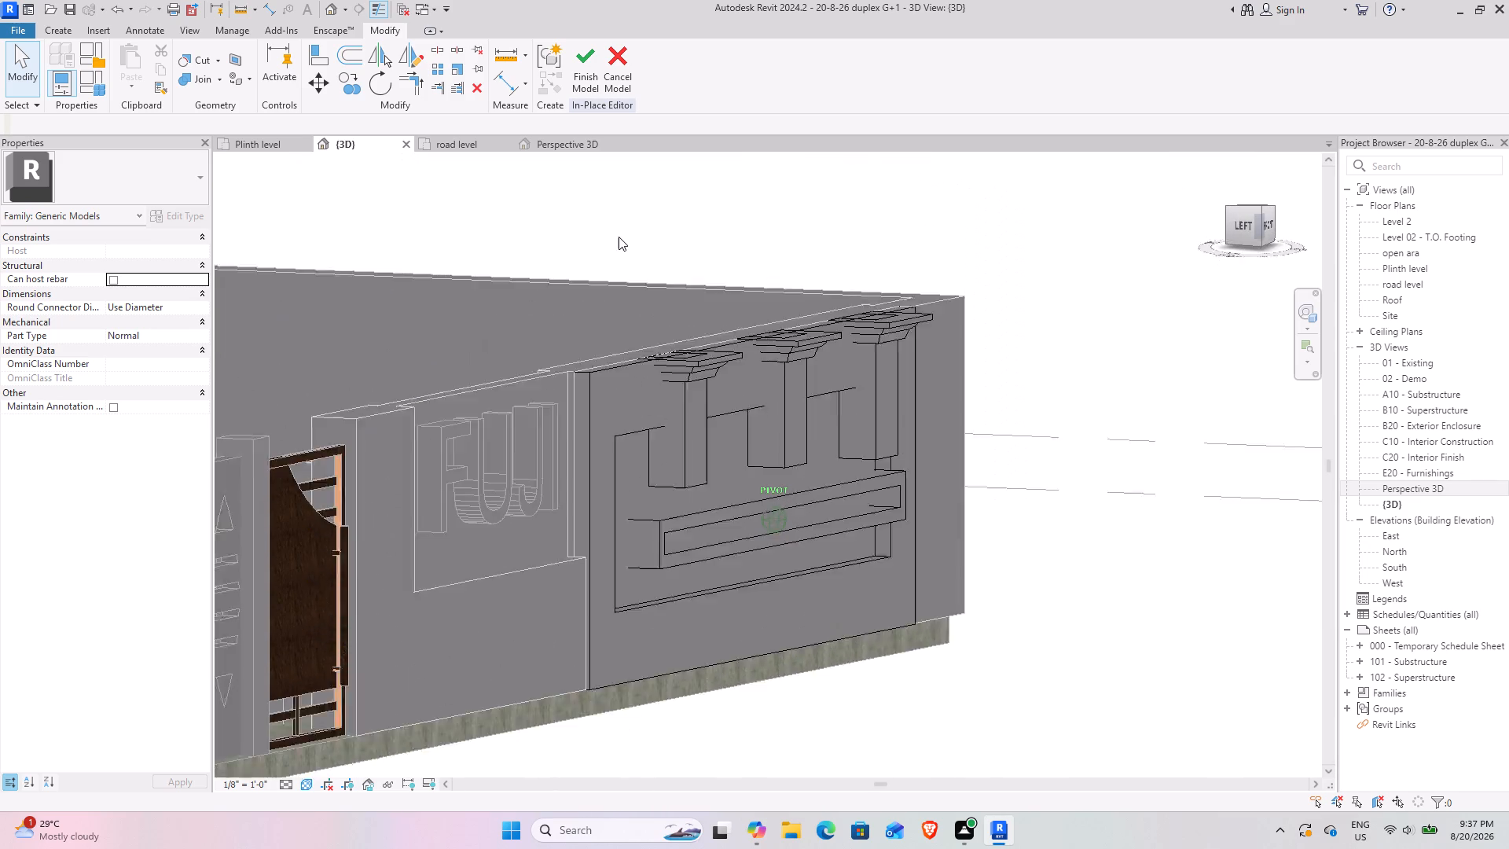
{"action": "left_click_drag", "start_coordinate": [619, 237], "coordinate": [553, 303]}
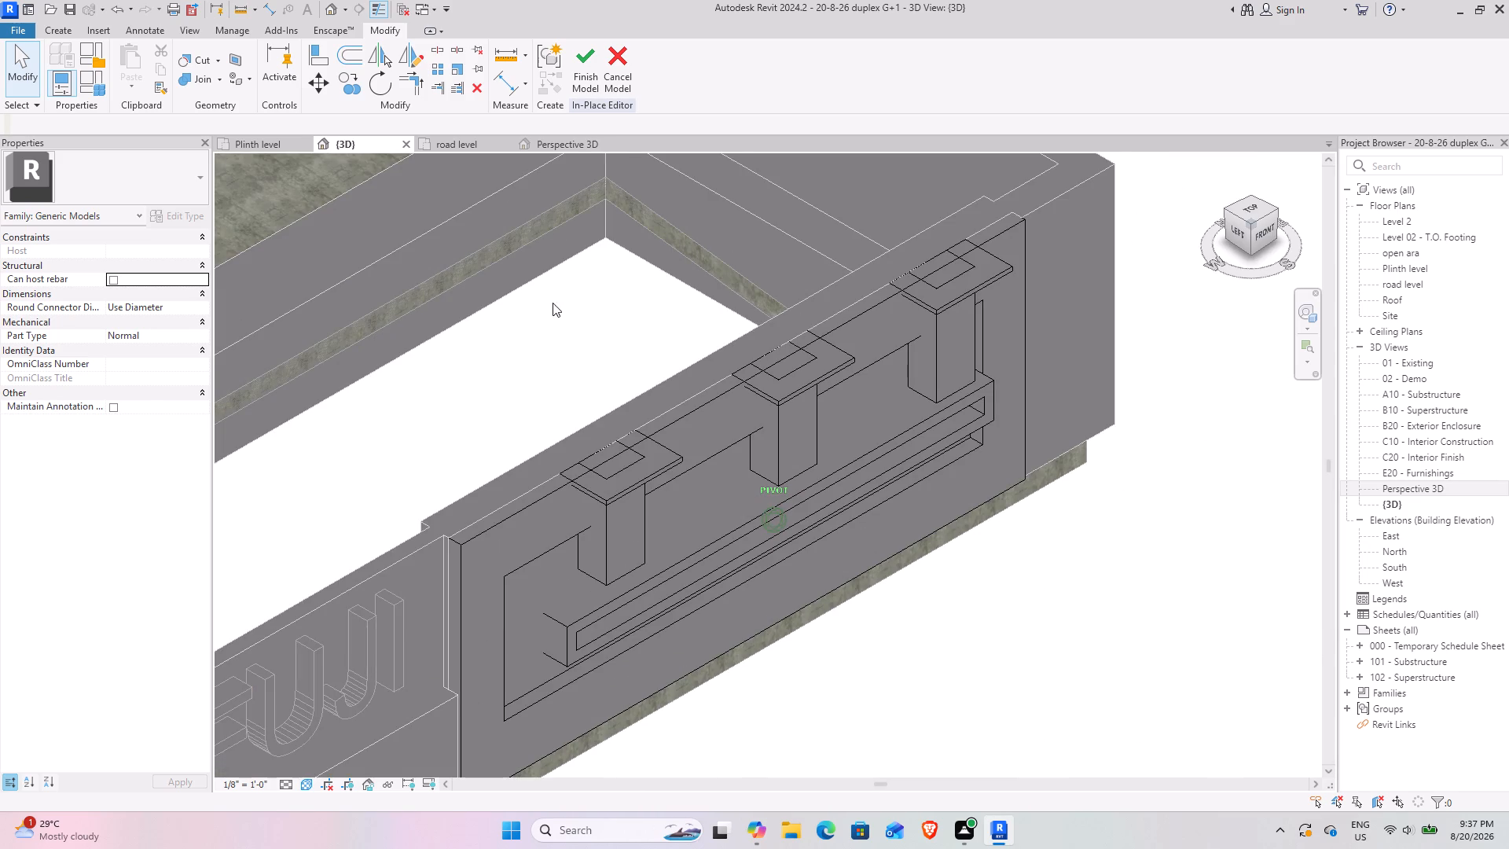
{"action": "left_click_drag", "start_coordinate": [553, 303], "coordinate": [553, 261]}
{"action": "scroll", "coordinate": [1149, 401], "scroll_direction": "down", "scroll_amount": 7}
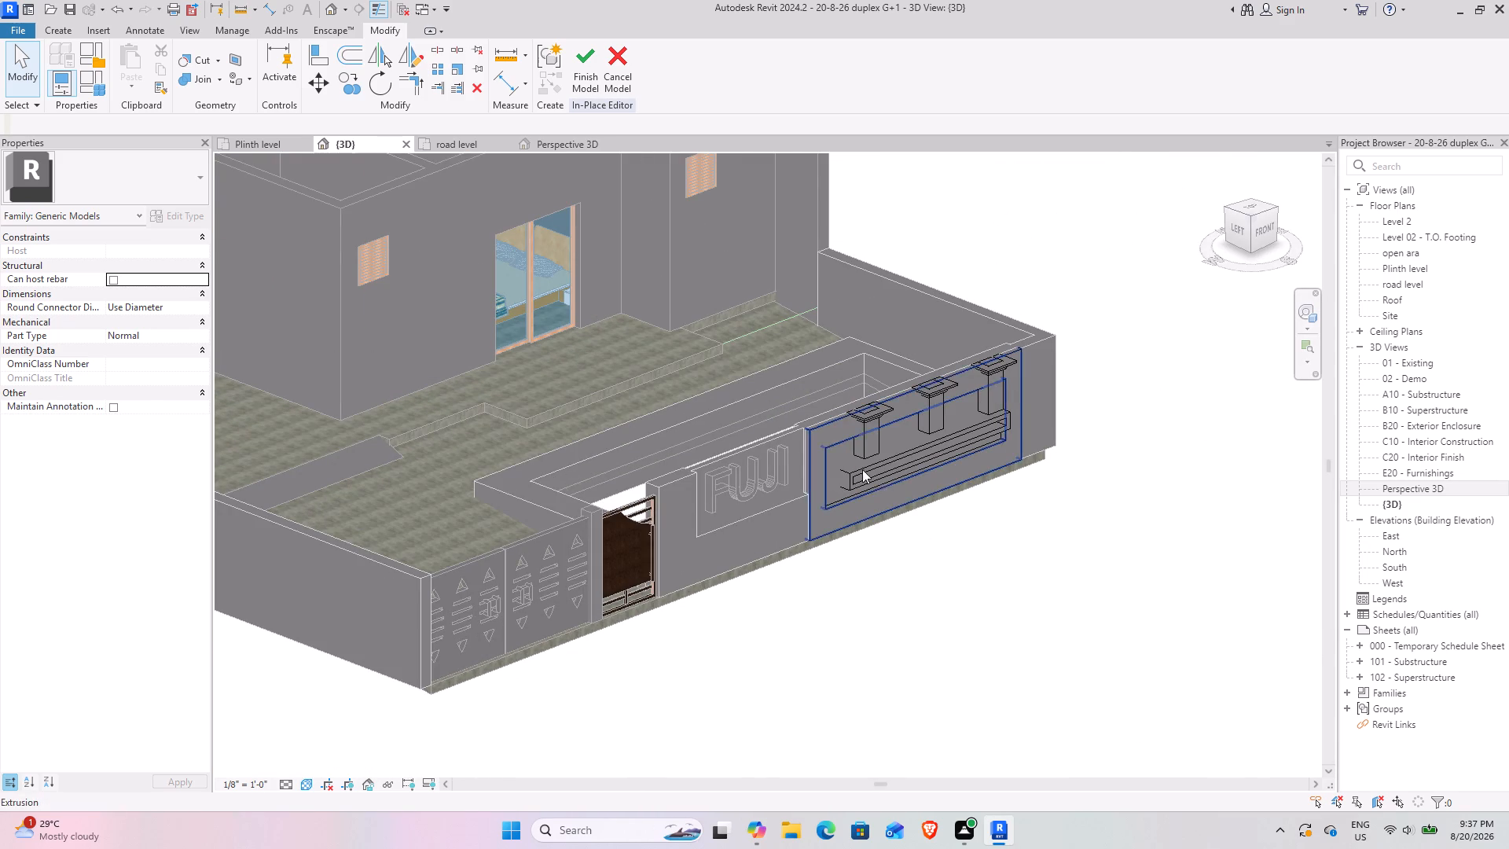
{"action": "scroll", "coordinate": [843, 458], "scroll_direction": "up", "scroll_amount": 4}
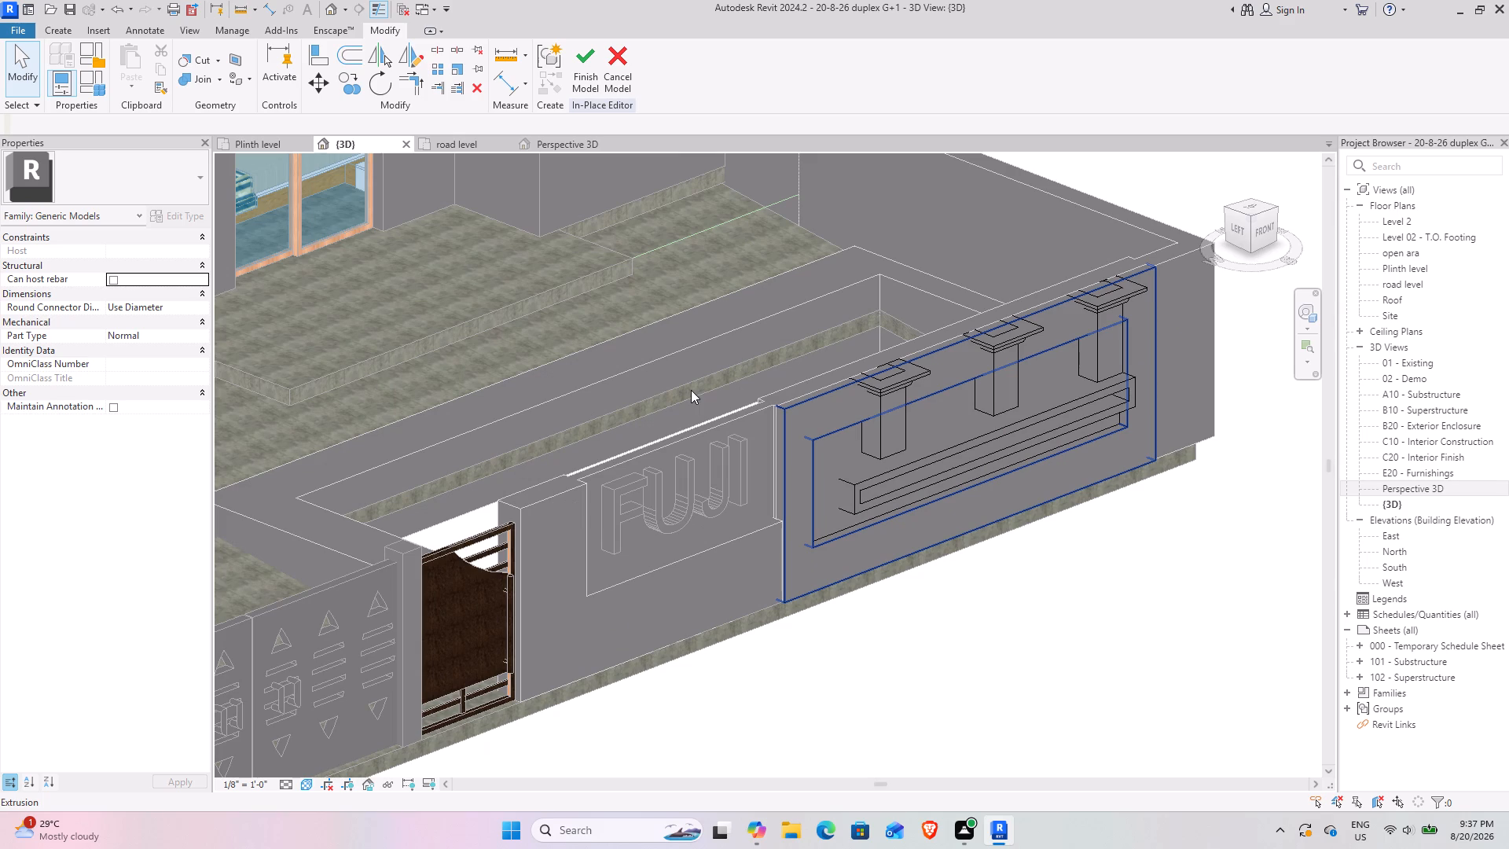
{"action": "middle_click_drag", "start_coordinate": [461, 461], "coordinate": [776, 296]}
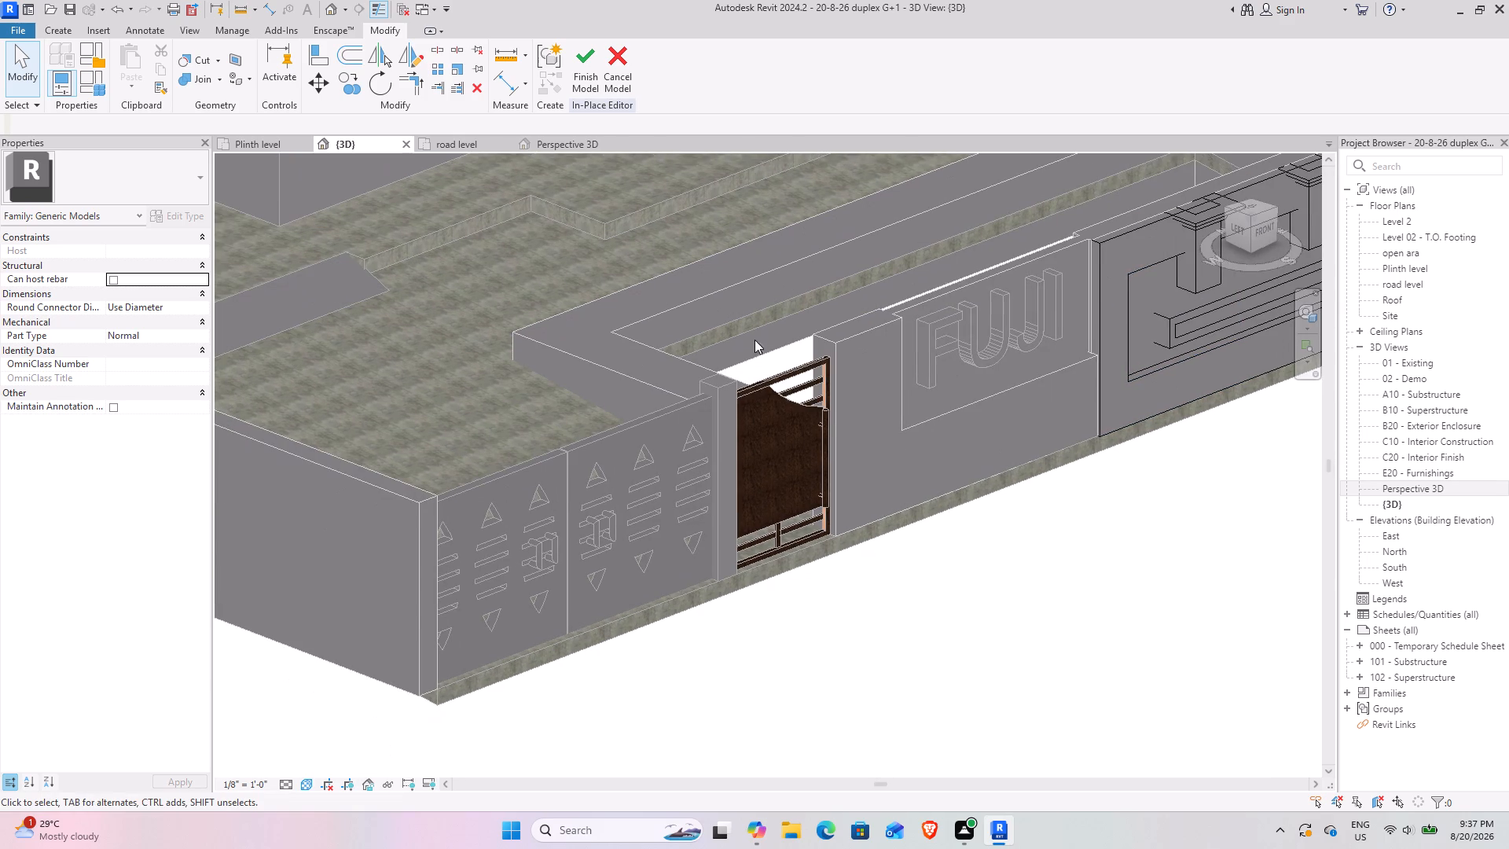
{"action": "scroll", "coordinate": [1074, 374], "scroll_direction": "up", "scroll_amount": 2}
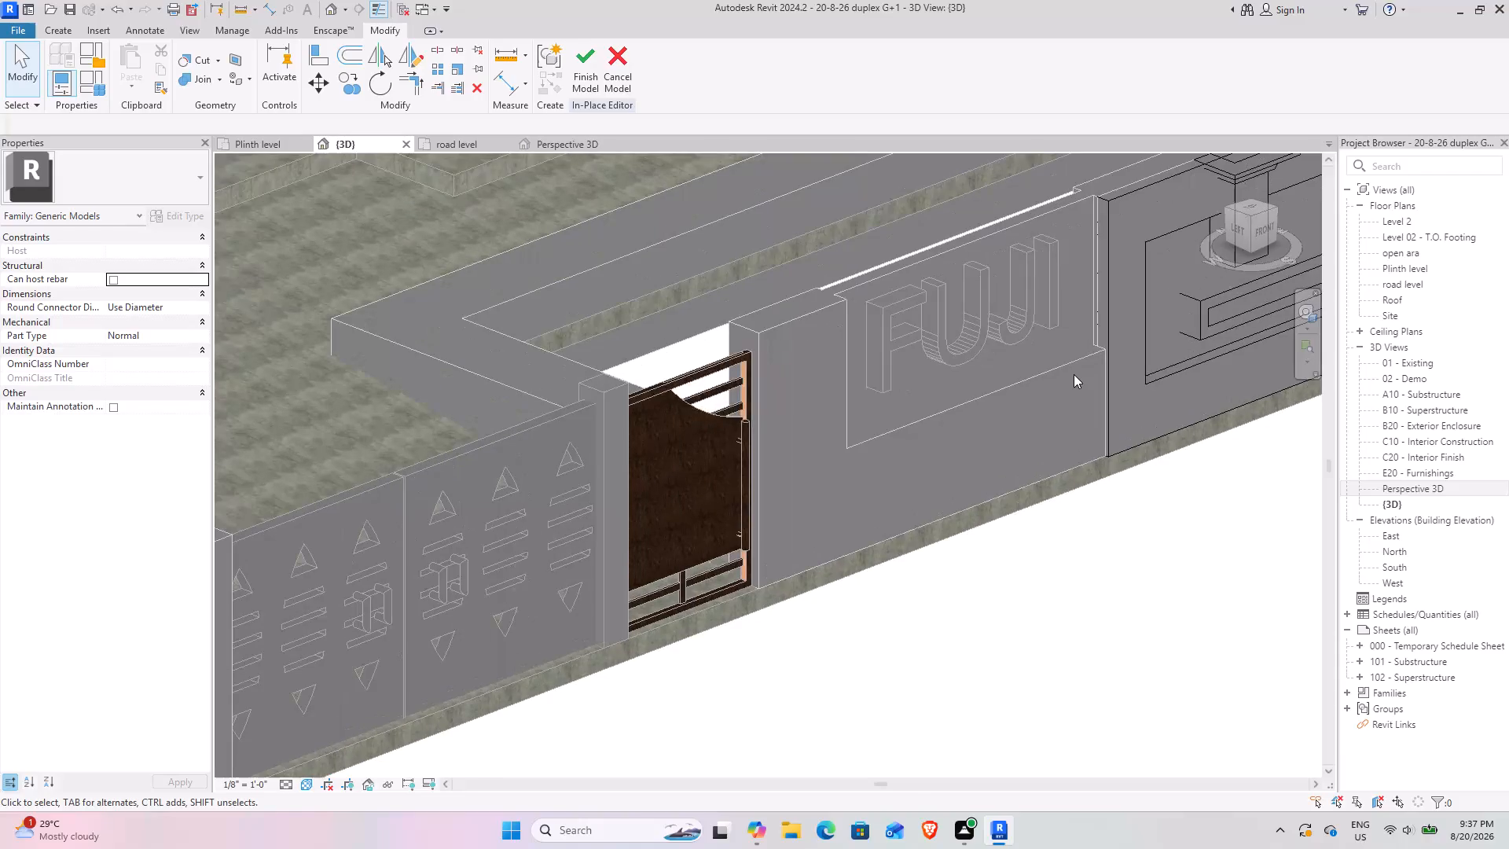
{"action": "middle_click_drag", "start_coordinate": [1071, 374], "coordinate": [573, 578]}
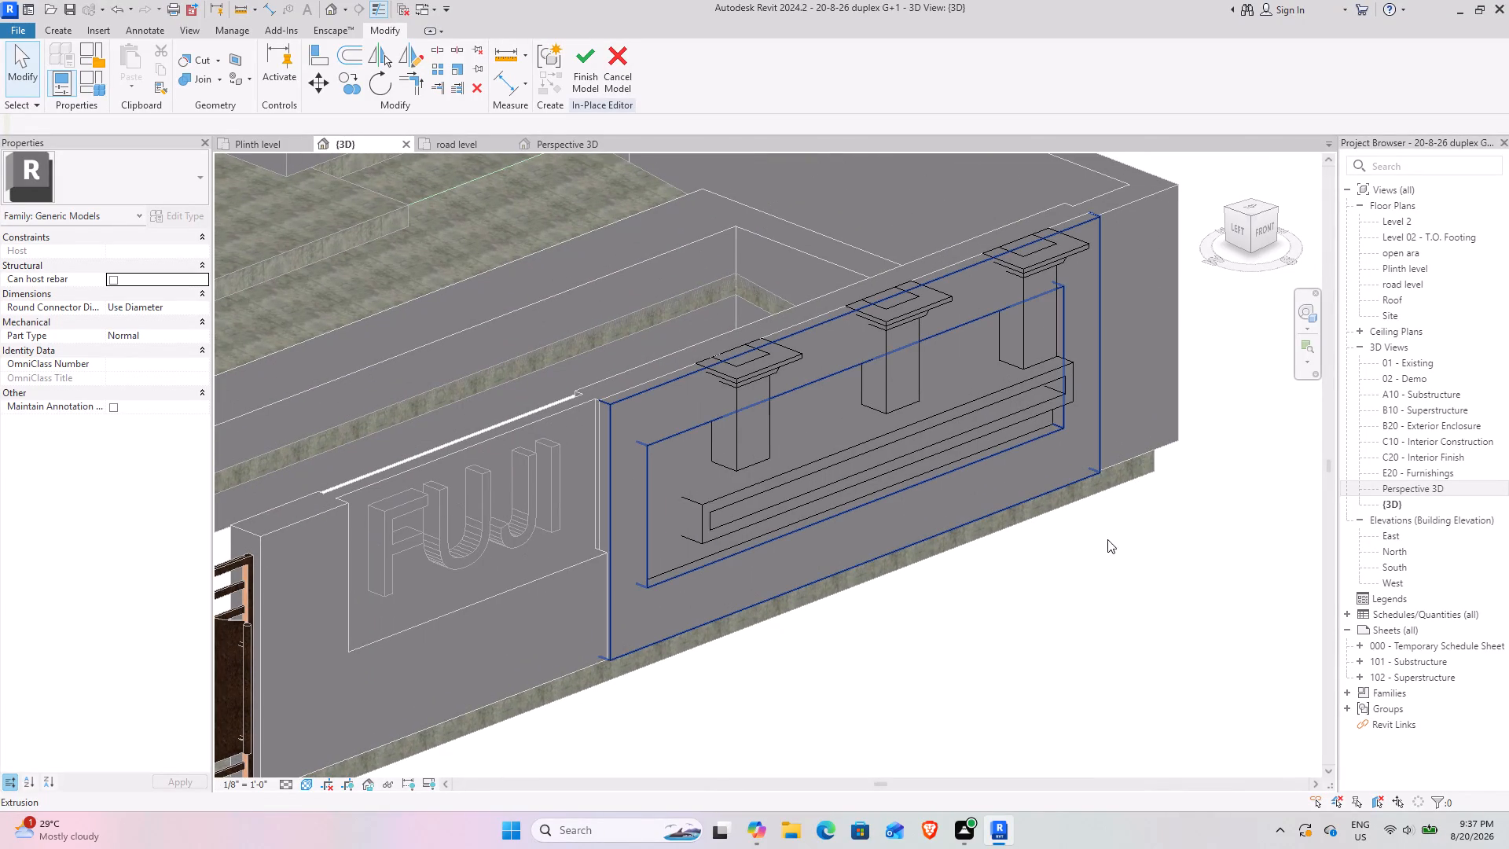
{"action": "scroll", "coordinate": [680, 503], "scroll_direction": "up", "scroll_amount": 2}
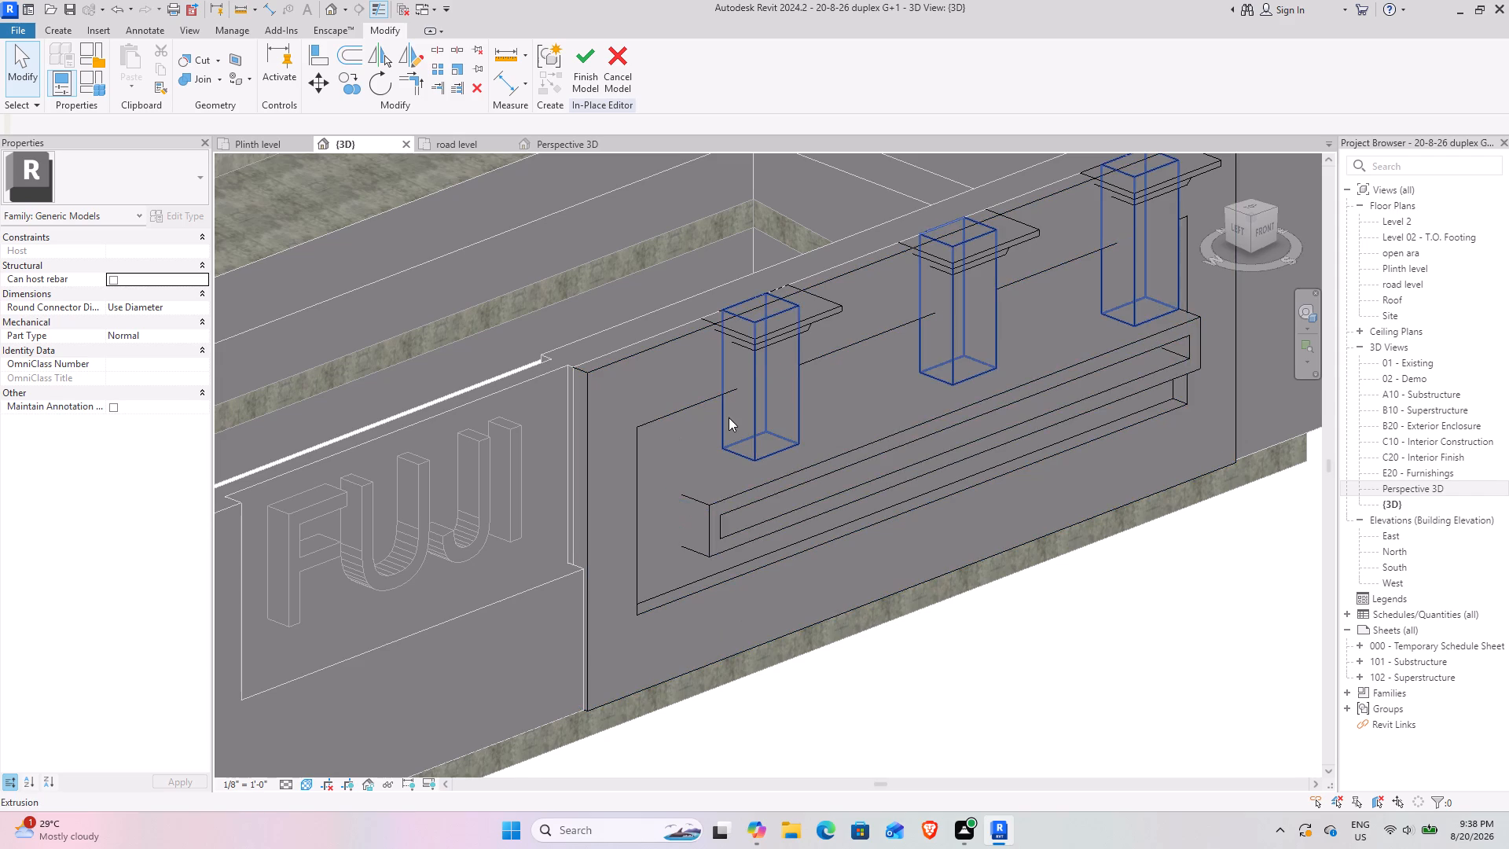
{"action": "scroll", "coordinate": [729, 417], "scroll_direction": "down", "scroll_amount": 4}
{"action": "middle_click_drag", "start_coordinate": [536, 507], "coordinate": [630, 470]}
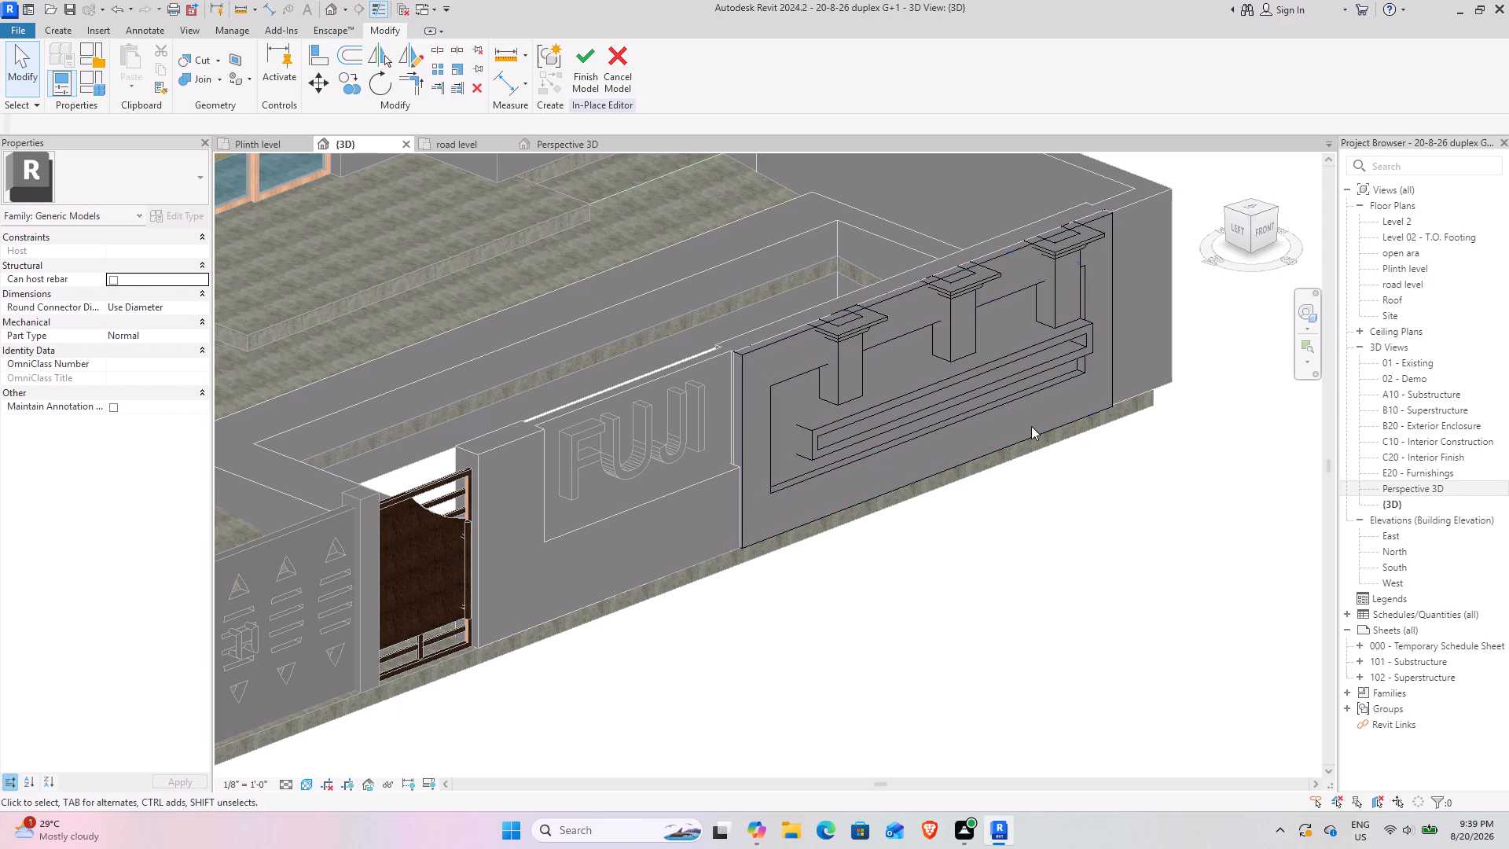
{"action": "middle_click_drag", "start_coordinate": [1030, 426], "coordinate": [880, 392], "text": "shift"}
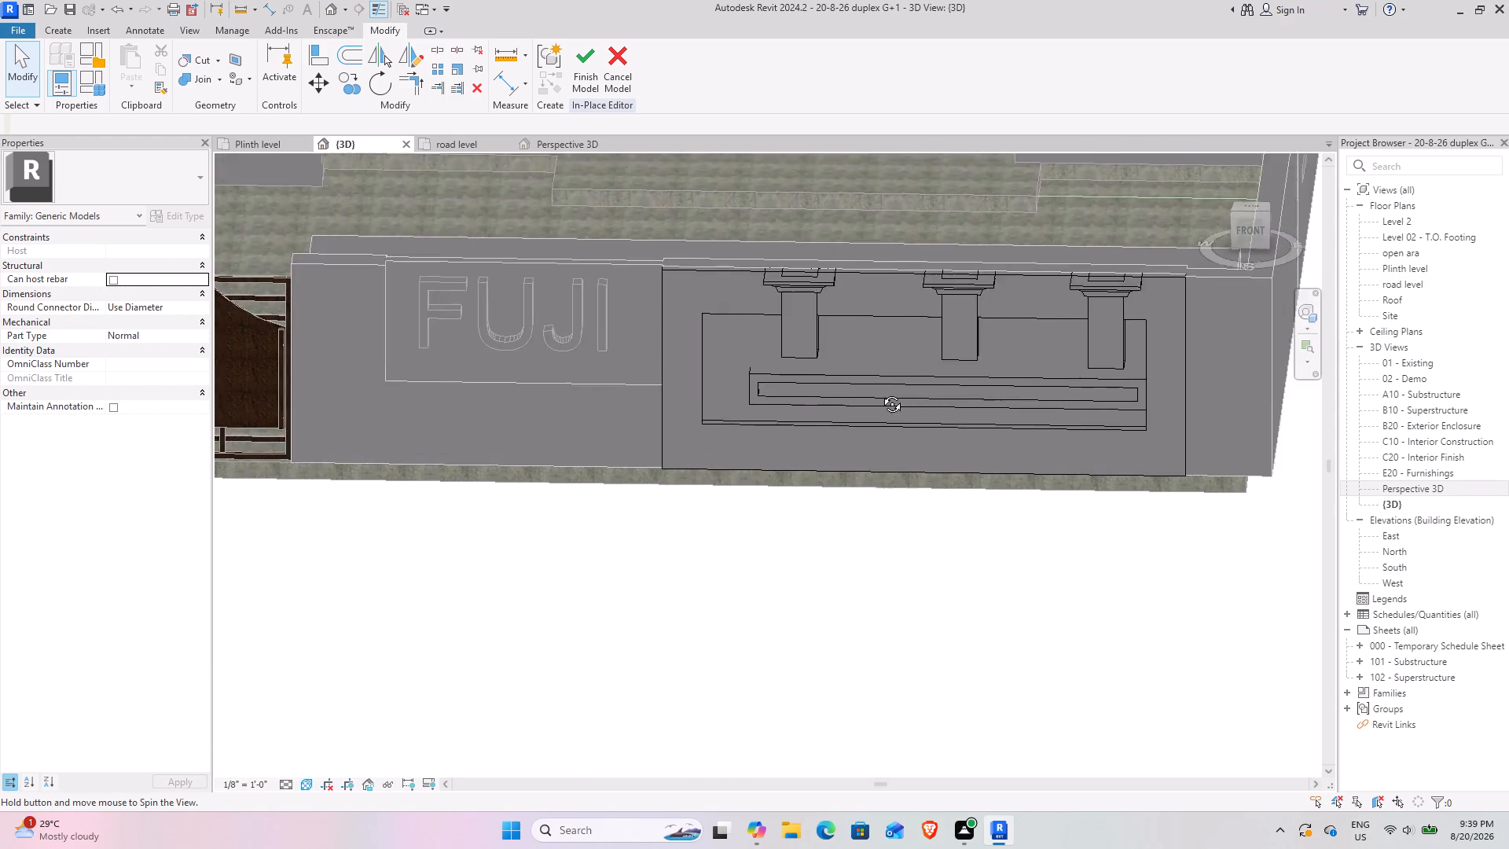
{"action": "middle_click_drag", "start_coordinate": [880, 392], "coordinate": [891, 322], "text": "shift"}
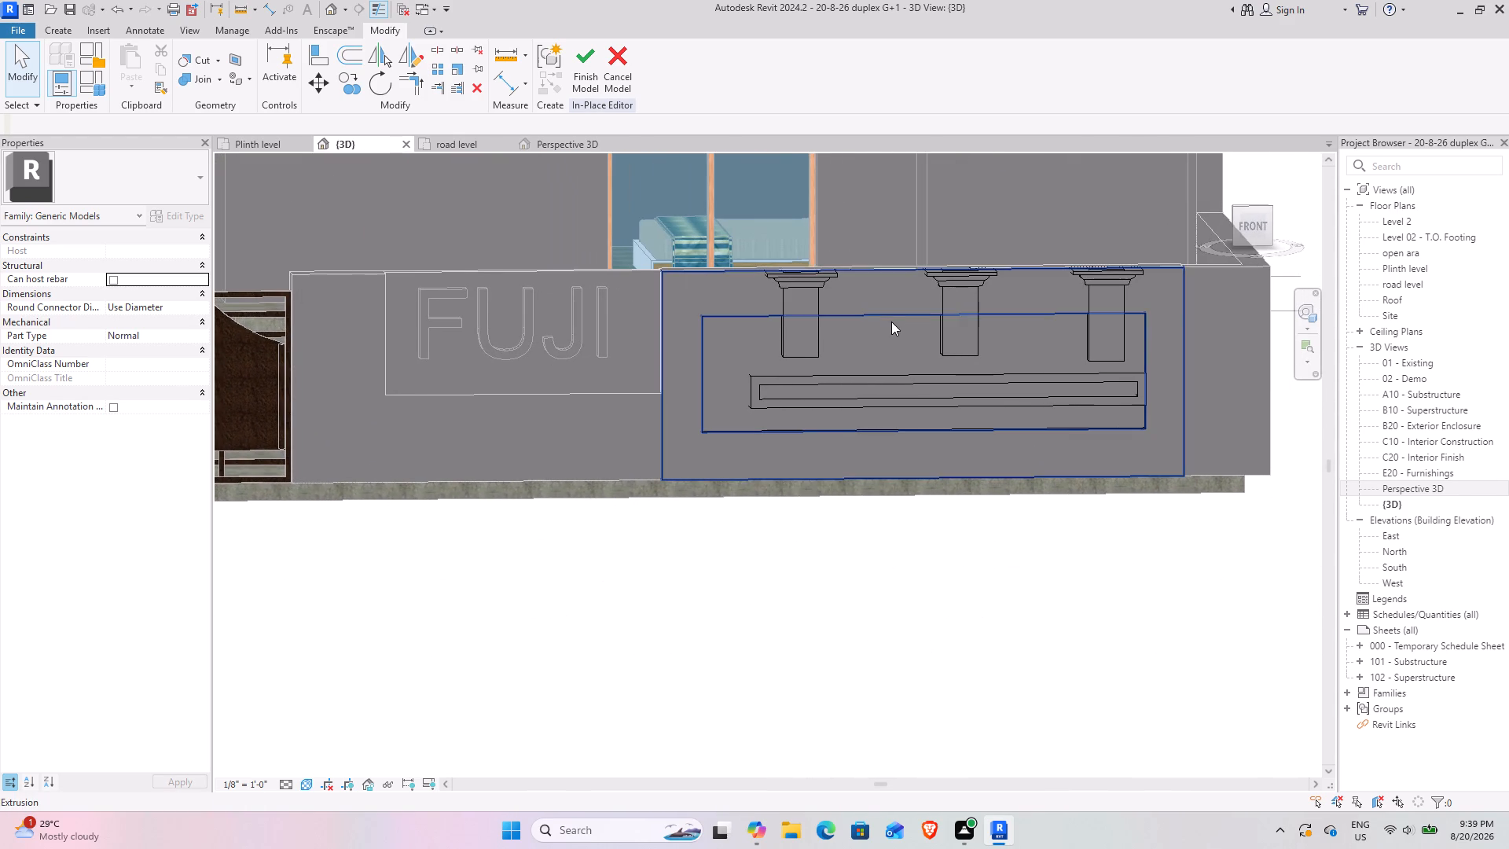
{"action": "scroll", "coordinate": [757, 392], "scroll_direction": "up", "scroll_amount": 4}
{"action": "middle_click_drag", "start_coordinate": [811, 406], "coordinate": [795, 406]}
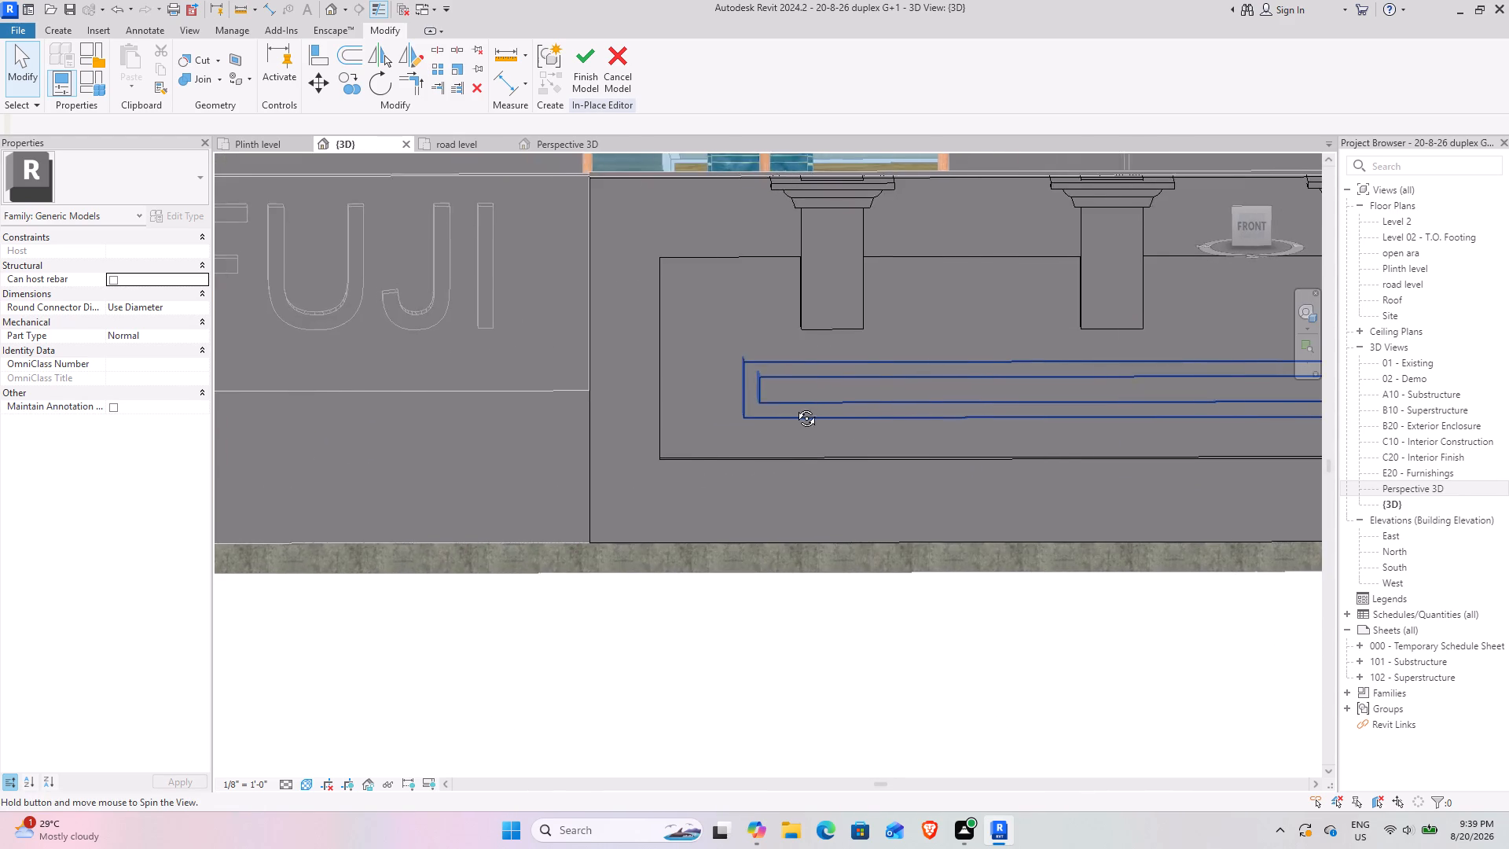
{"action": "middle_click_drag", "start_coordinate": [795, 406], "coordinate": [681, 347]}
{"action": "middle_click_drag", "start_coordinate": [897, 425], "coordinate": [538, 393]}
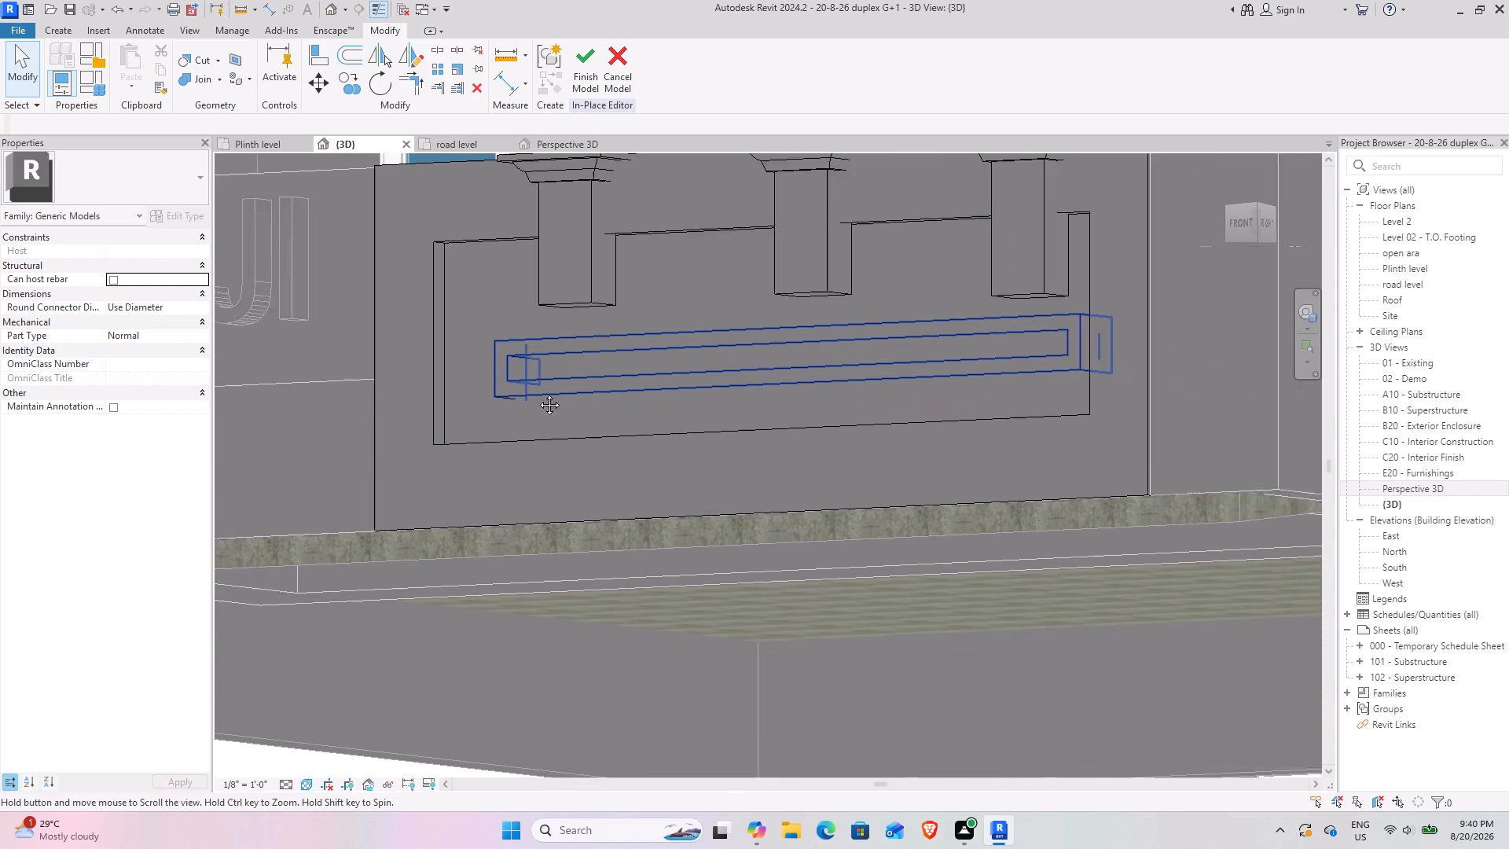
{"action": "middle_click_drag", "start_coordinate": [538, 393], "coordinate": [479, 393]}
Set the Extrusion Start of the hollow bar below the piers to 0.
{"action": "left_click_drag", "start_coordinate": [876, 361], "coordinate": [869, 364]}
{"action": "middle_click_drag", "start_coordinate": [497, 429], "coordinate": [753, 465], "text": "shift"}
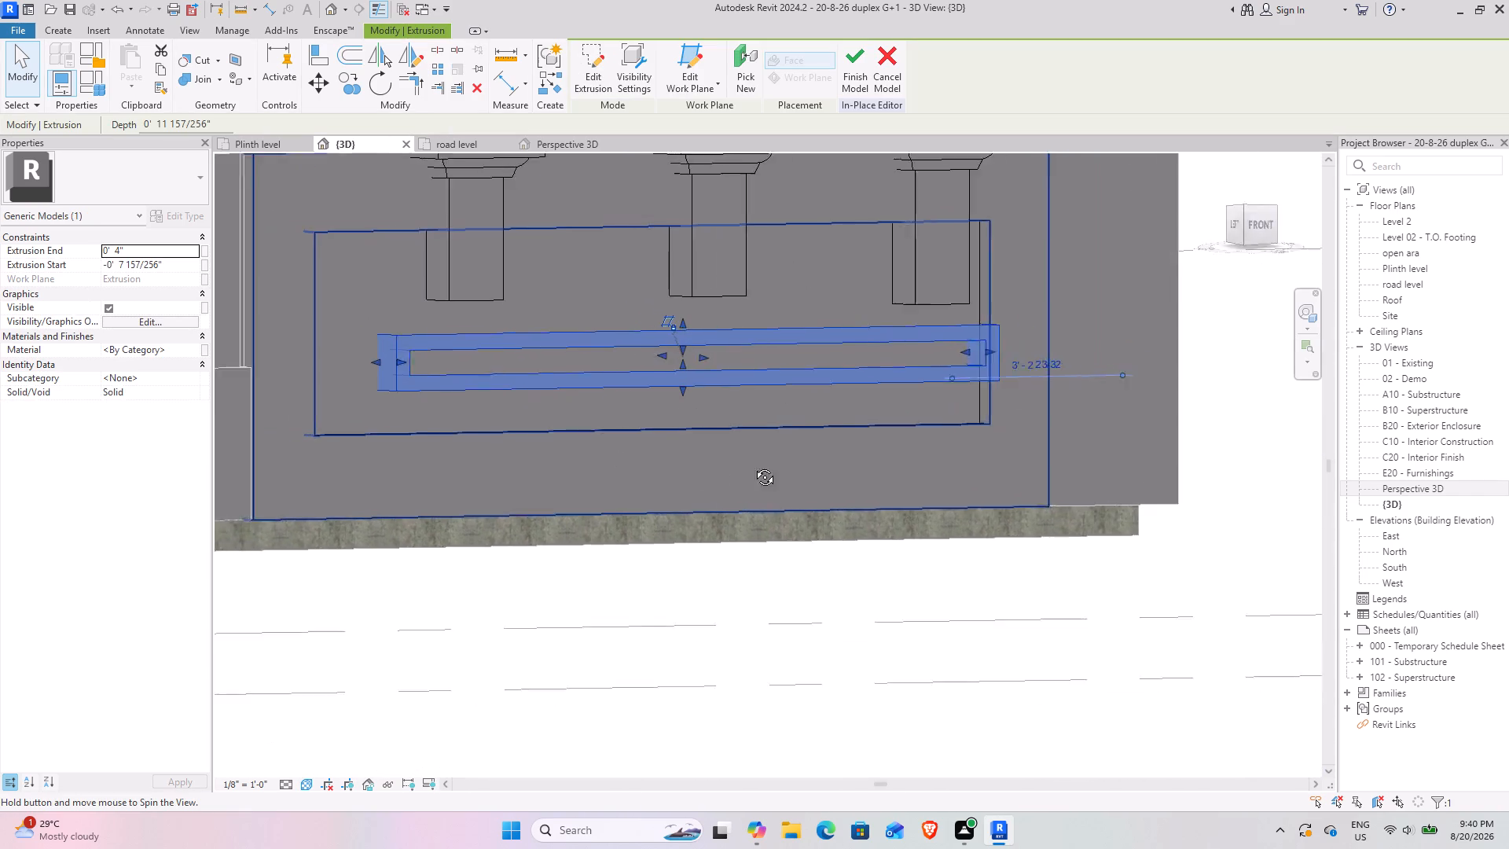
{"action": "middle_click_drag", "start_coordinate": [753, 465], "coordinate": [903, 469], "text": "shift"}
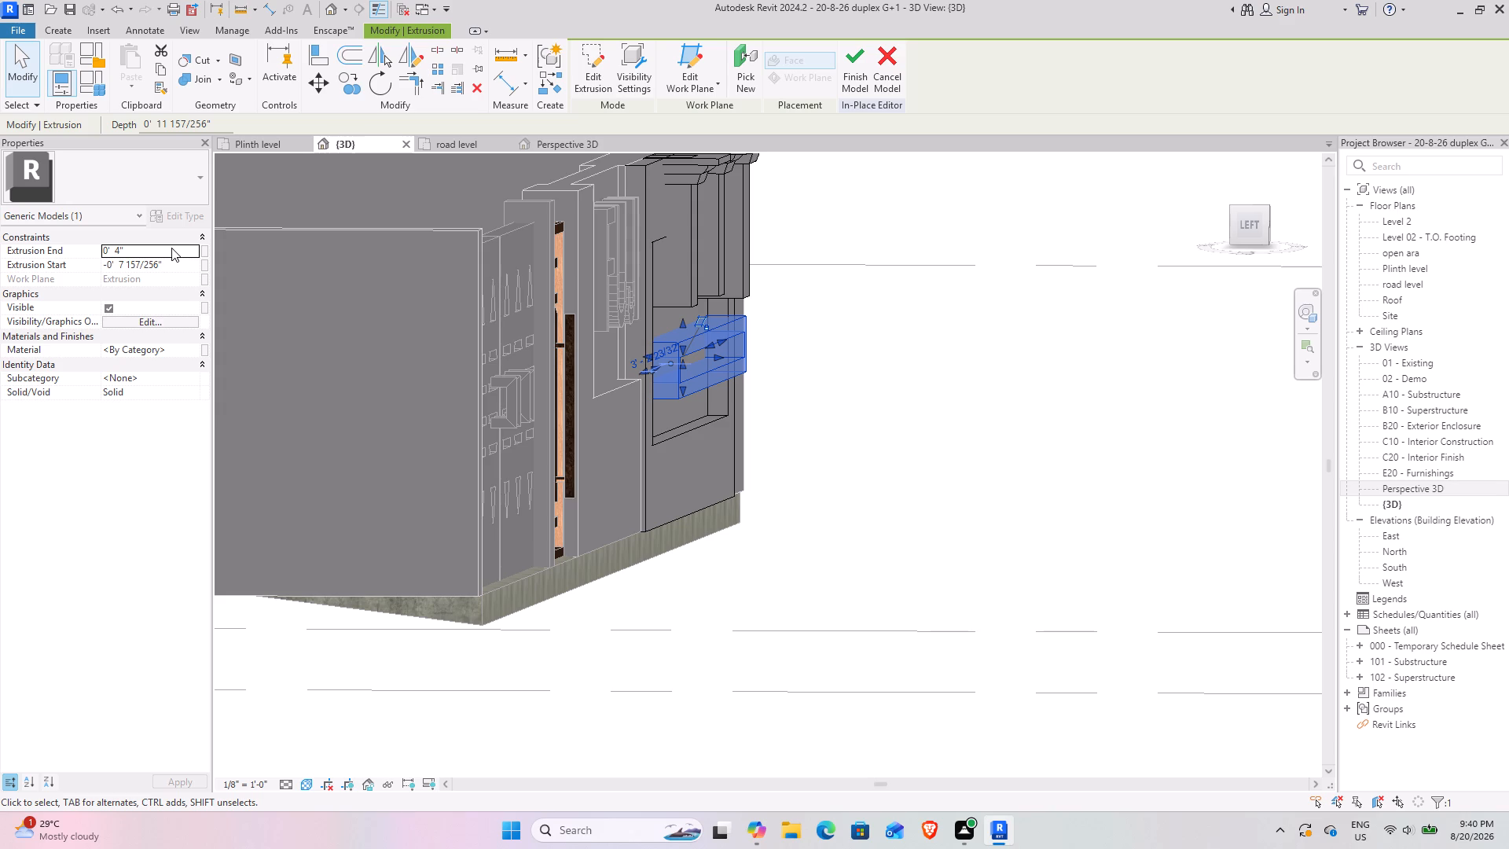
{"action": "left_click", "coordinate": [162, 263]}
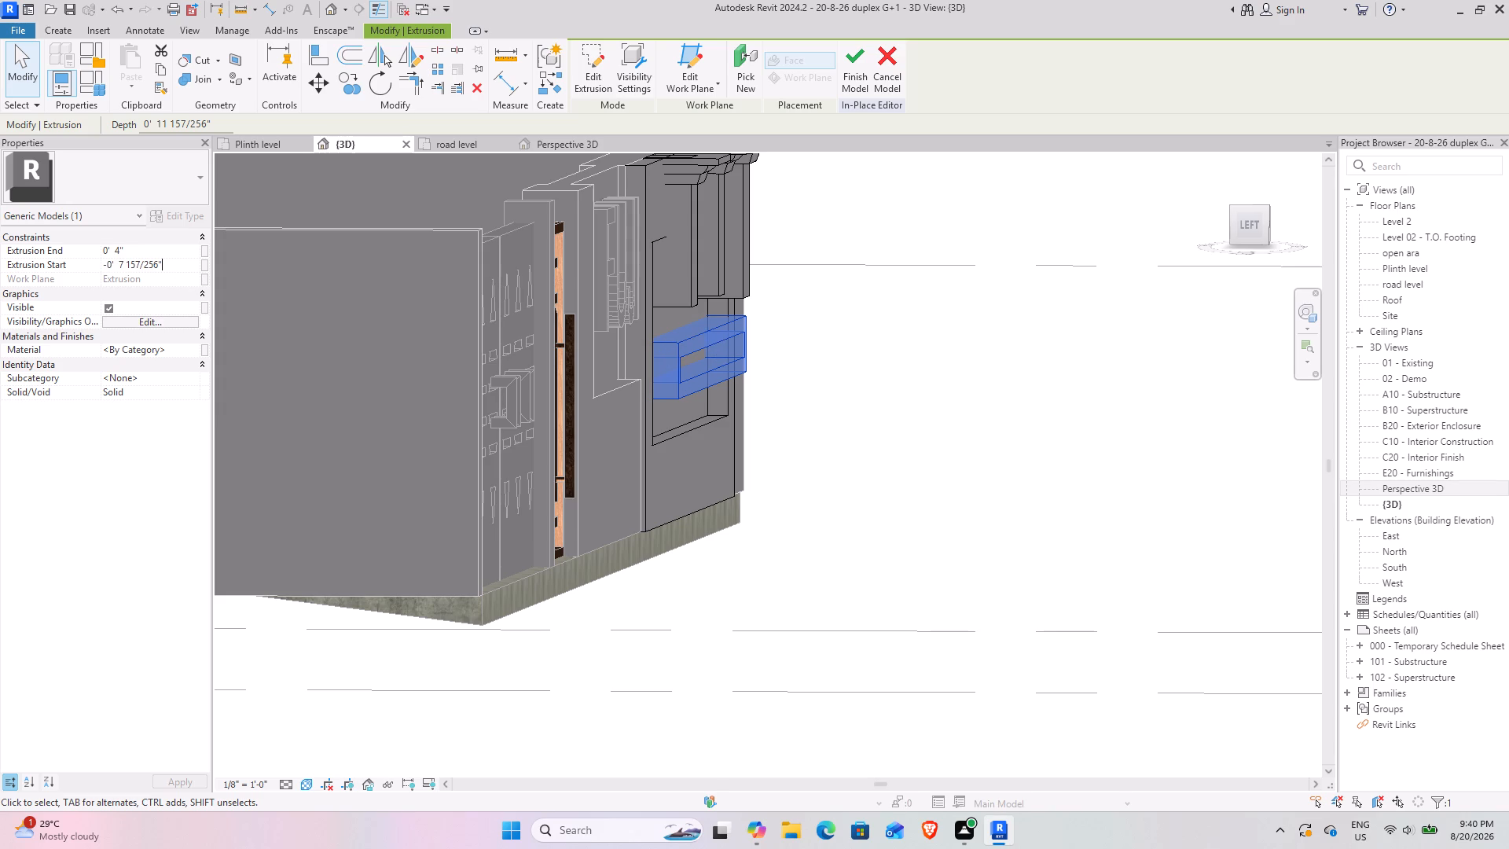
{"action": "left_click_drag", "start_coordinate": [173, 263], "coordinate": [0, 293]}
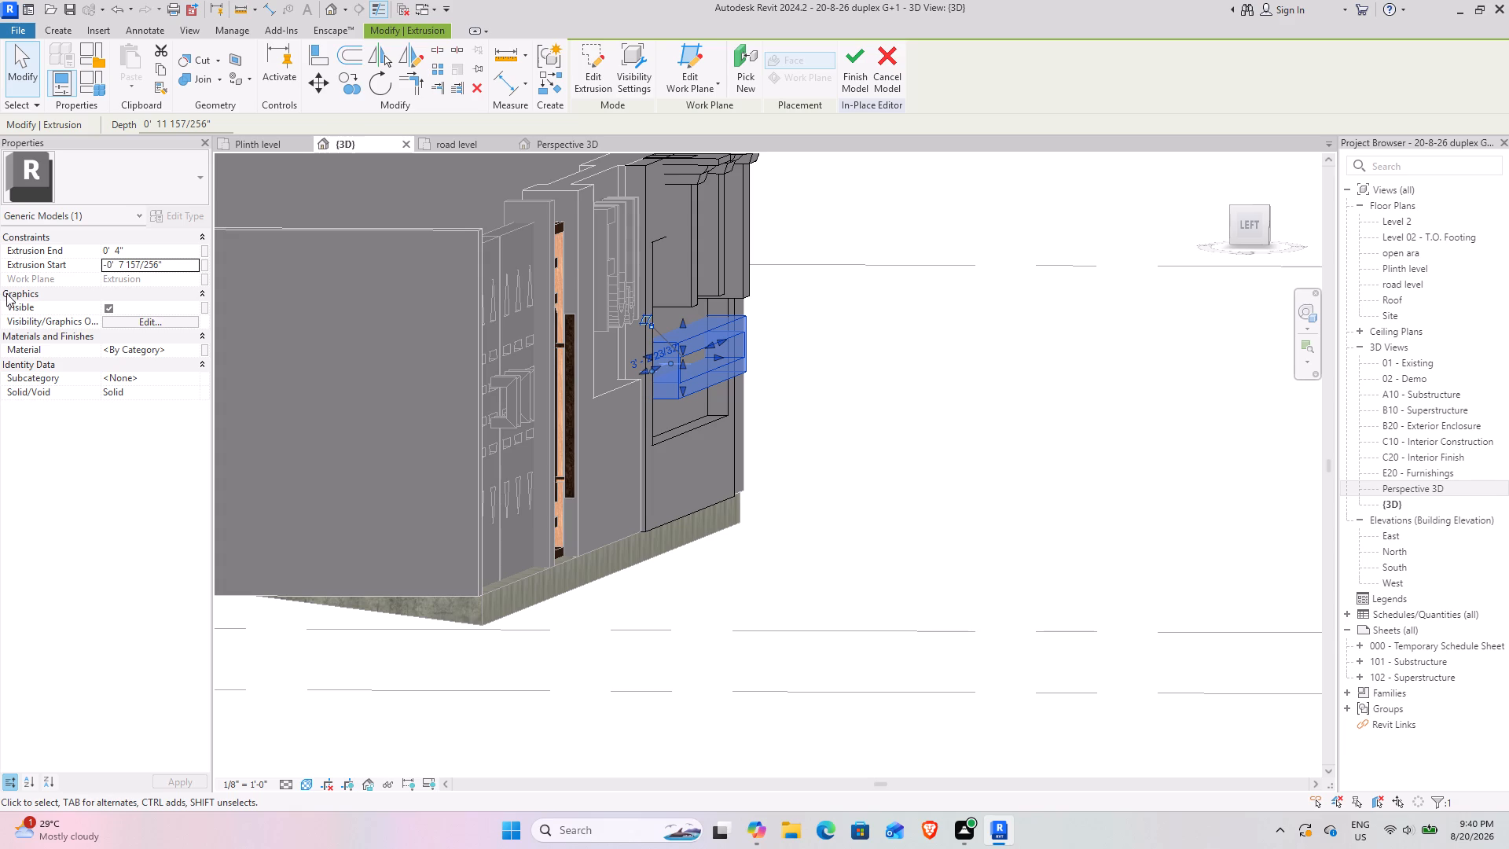
{"action": "left_click_drag", "start_coordinate": [171, 261], "coordinate": [105, 263]}
{"action": "left_click_drag", "start_coordinate": [165, 266], "coordinate": [162, 266]}
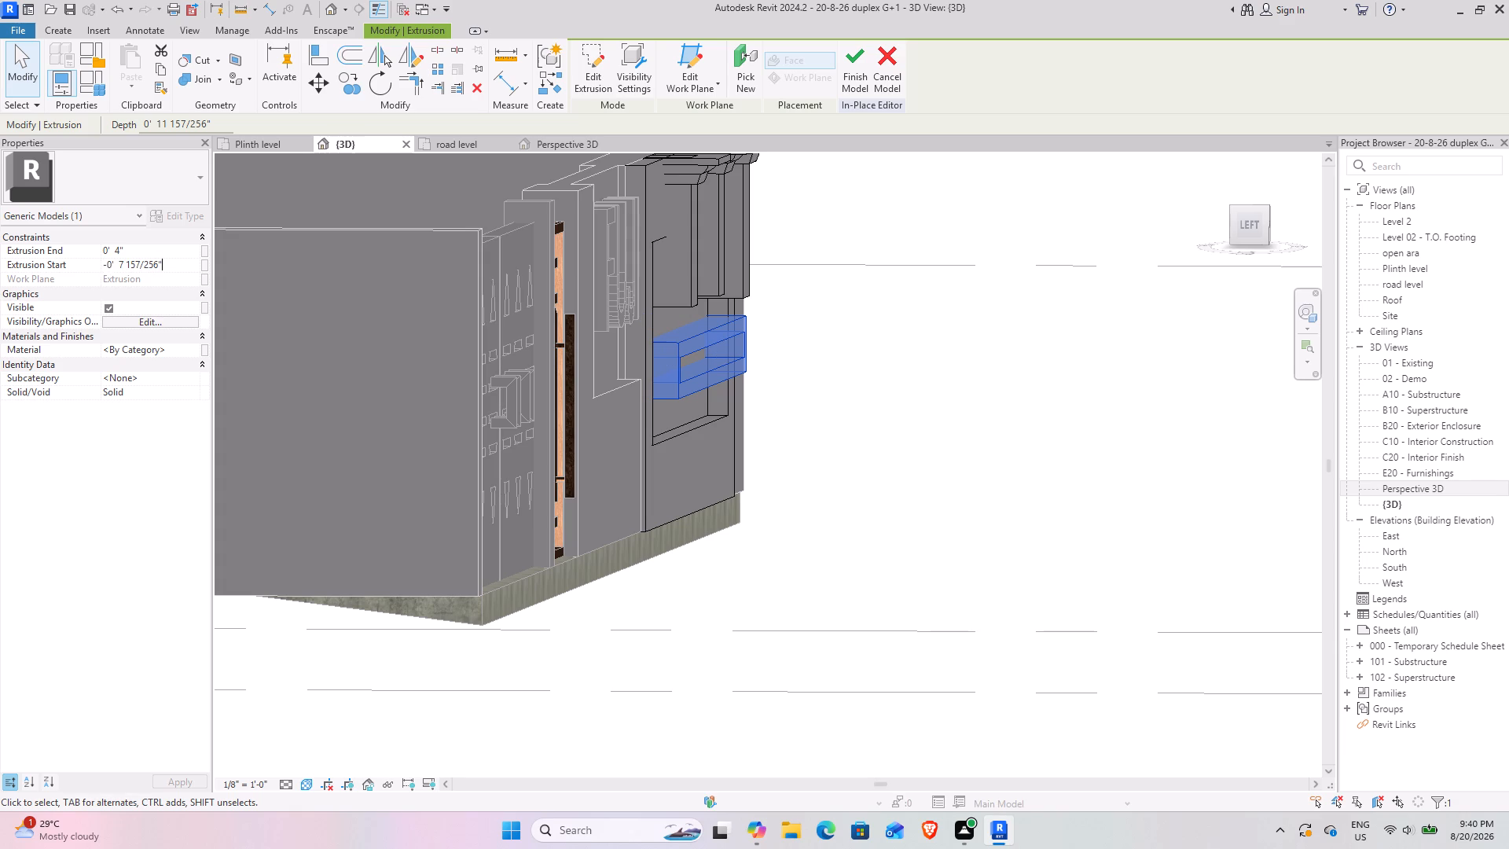
{"action": "left_click_drag", "start_coordinate": [162, 266], "coordinate": [84, 266]}
{"action": "key", "text": "0"}
{"action": "key", "text": "Return"}
Set the hollow bar's Extrusion End to 8".
{"action": "left_click", "coordinate": [156, 252]}
{"action": "key", "text": "8"}
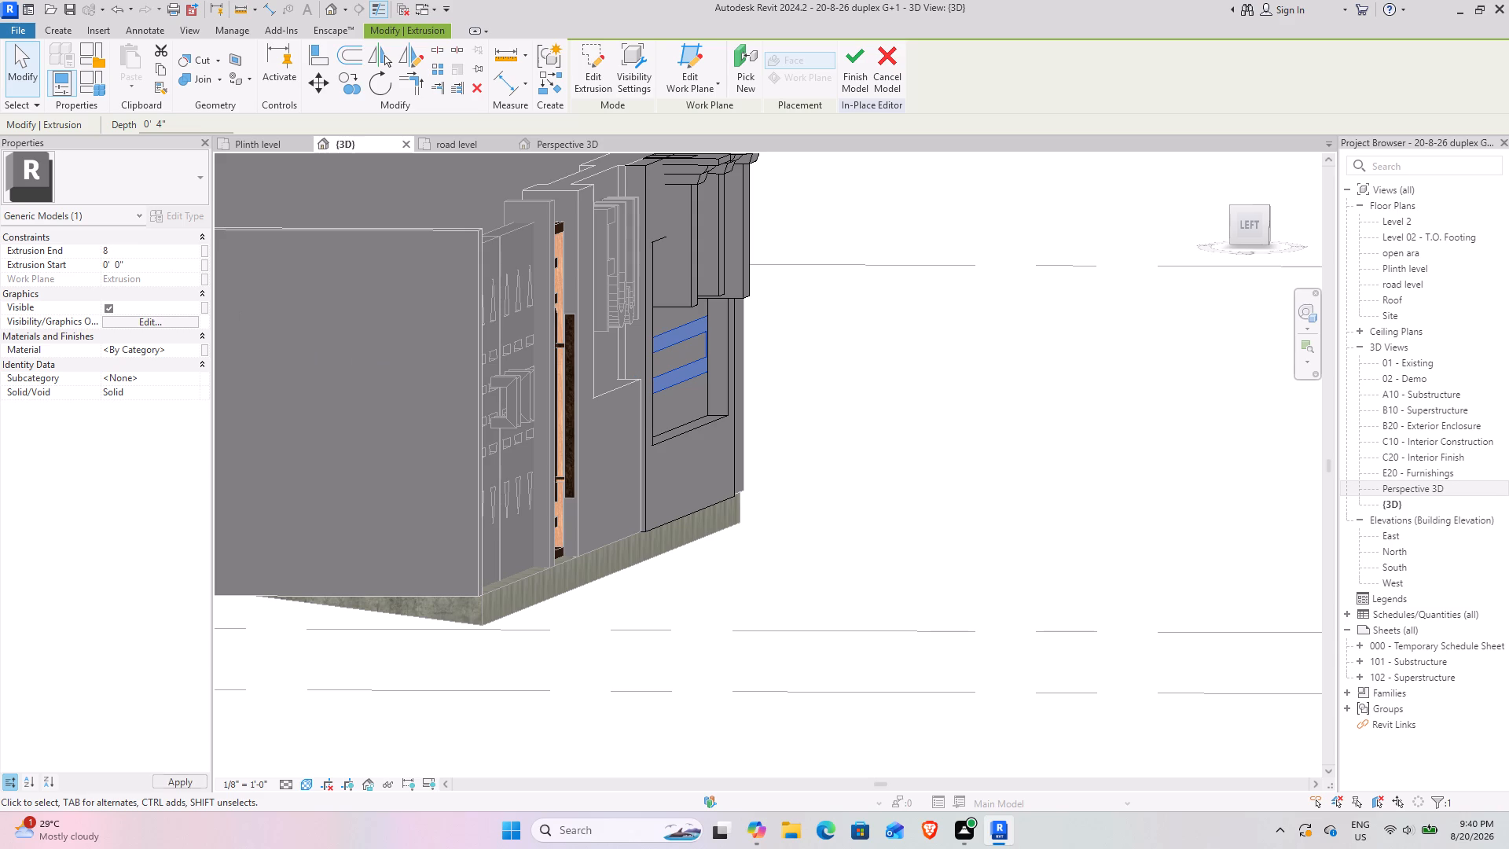
{"action": "key", "text": "shift+quotedbl"}
{"action": "key", "text": "Return"}
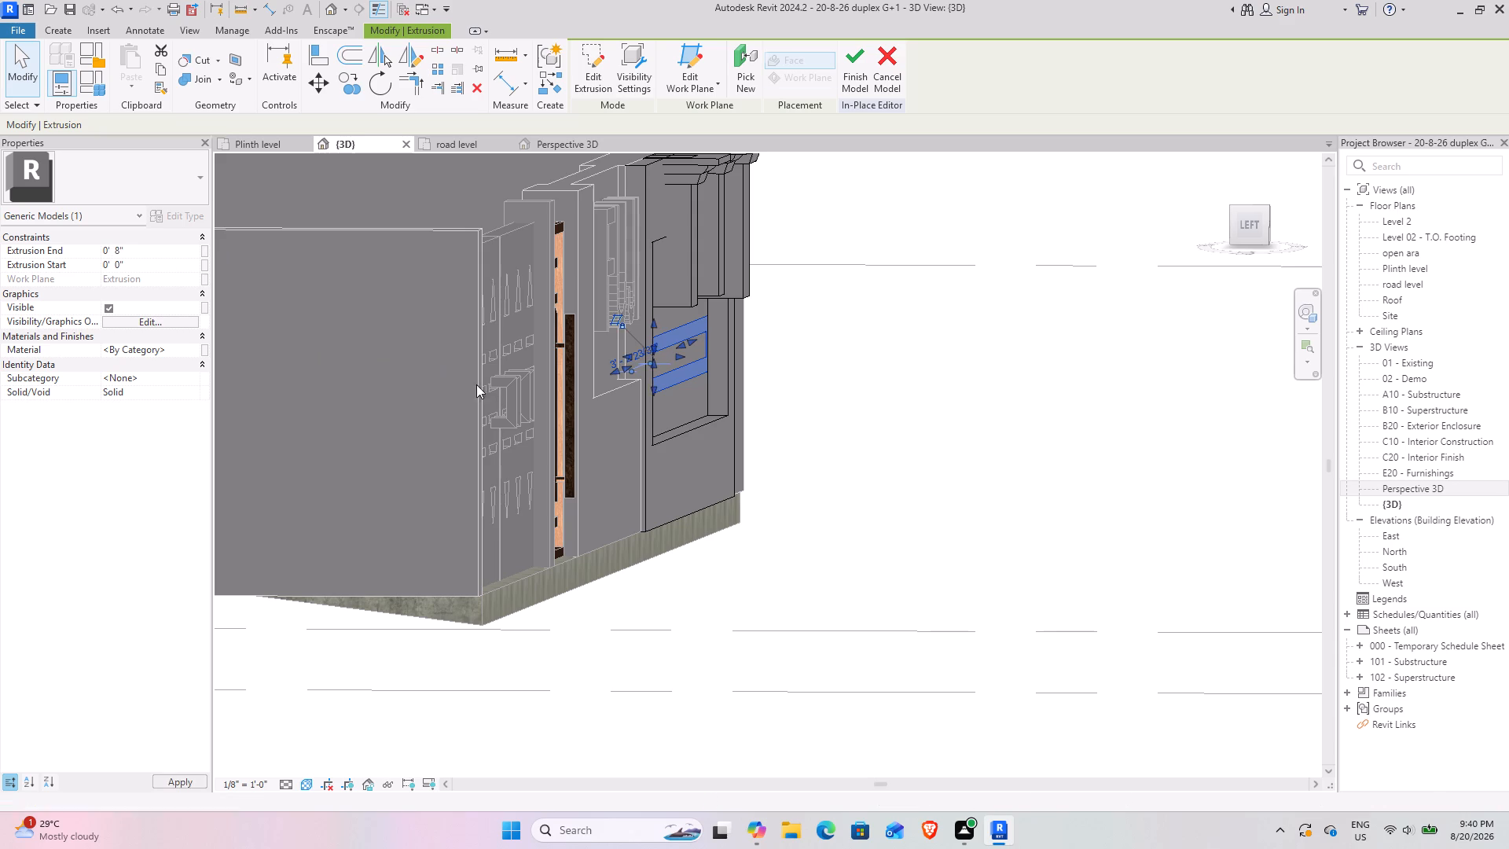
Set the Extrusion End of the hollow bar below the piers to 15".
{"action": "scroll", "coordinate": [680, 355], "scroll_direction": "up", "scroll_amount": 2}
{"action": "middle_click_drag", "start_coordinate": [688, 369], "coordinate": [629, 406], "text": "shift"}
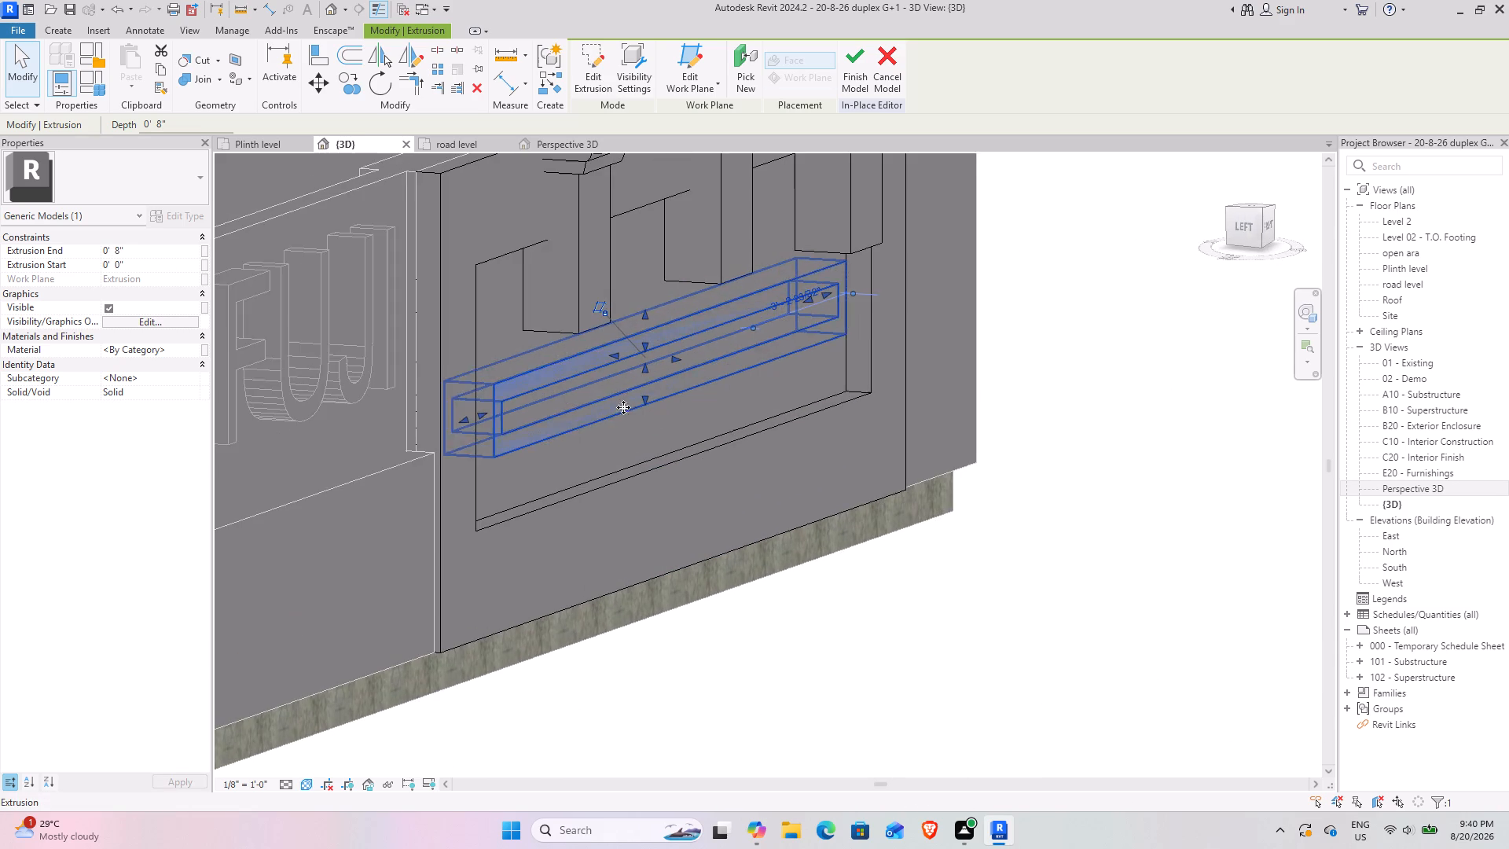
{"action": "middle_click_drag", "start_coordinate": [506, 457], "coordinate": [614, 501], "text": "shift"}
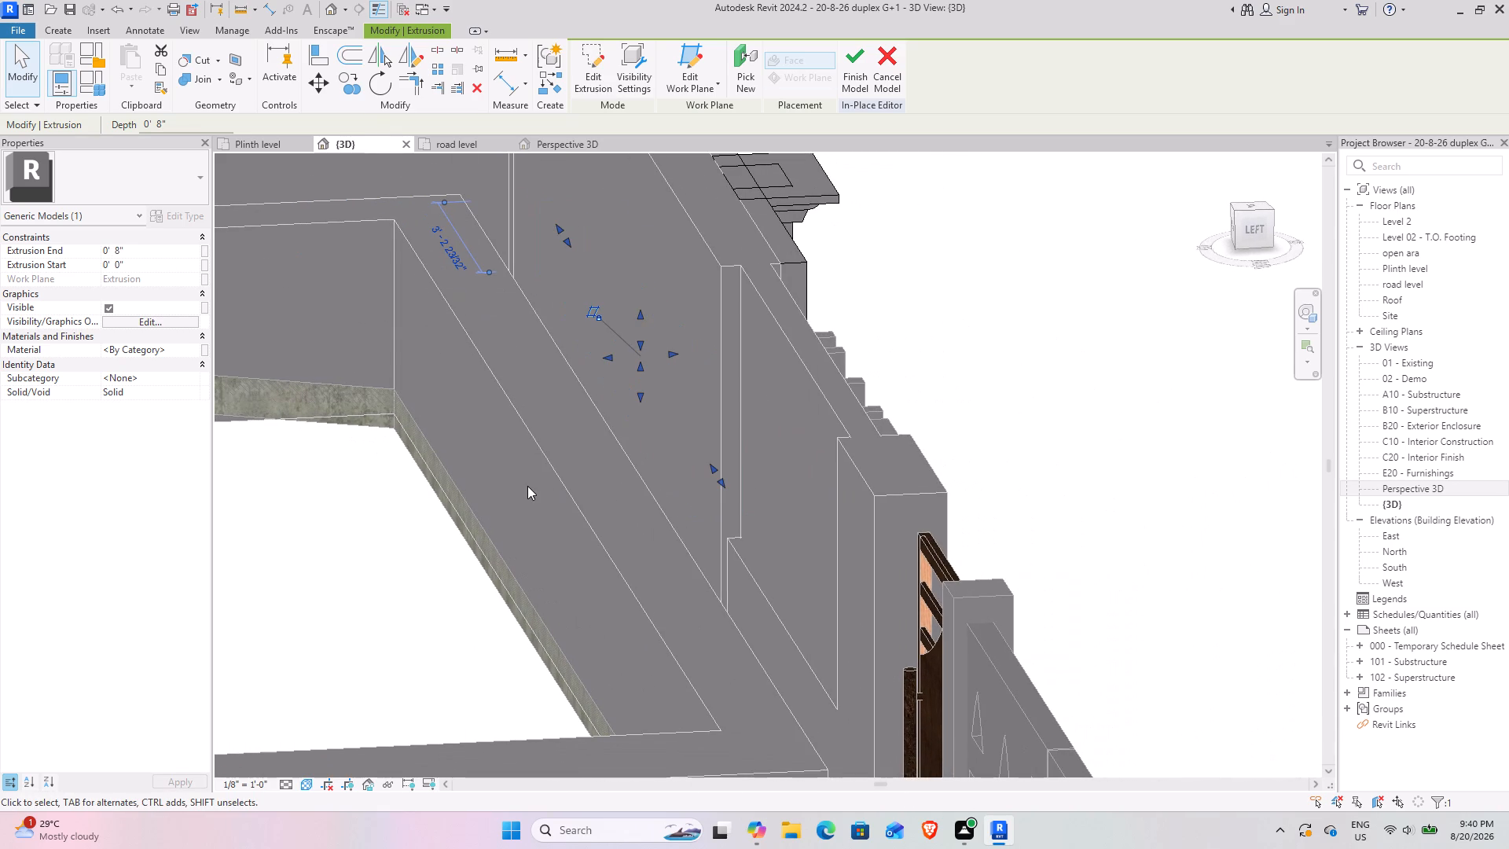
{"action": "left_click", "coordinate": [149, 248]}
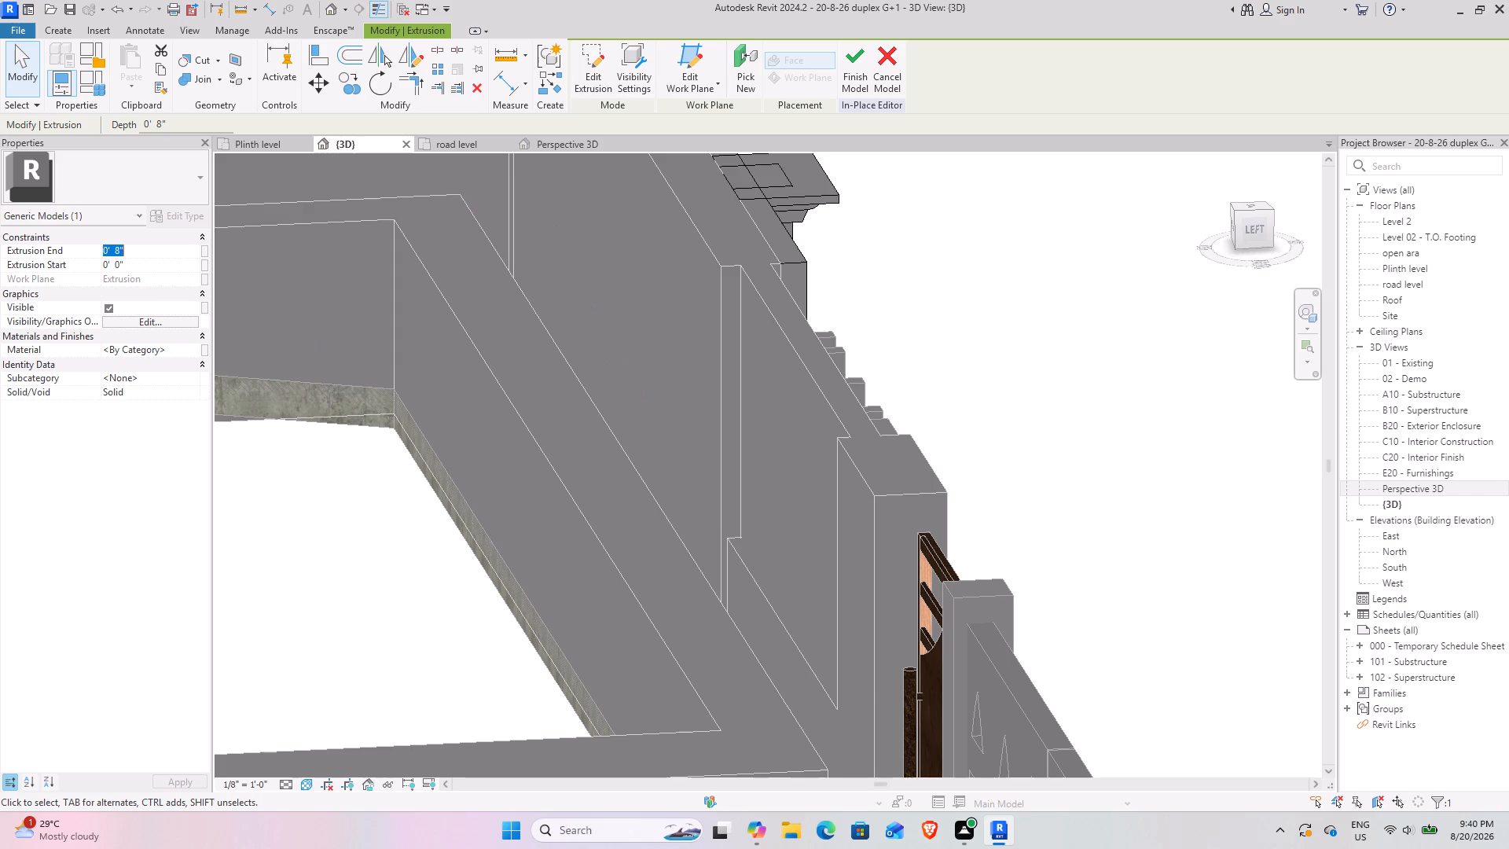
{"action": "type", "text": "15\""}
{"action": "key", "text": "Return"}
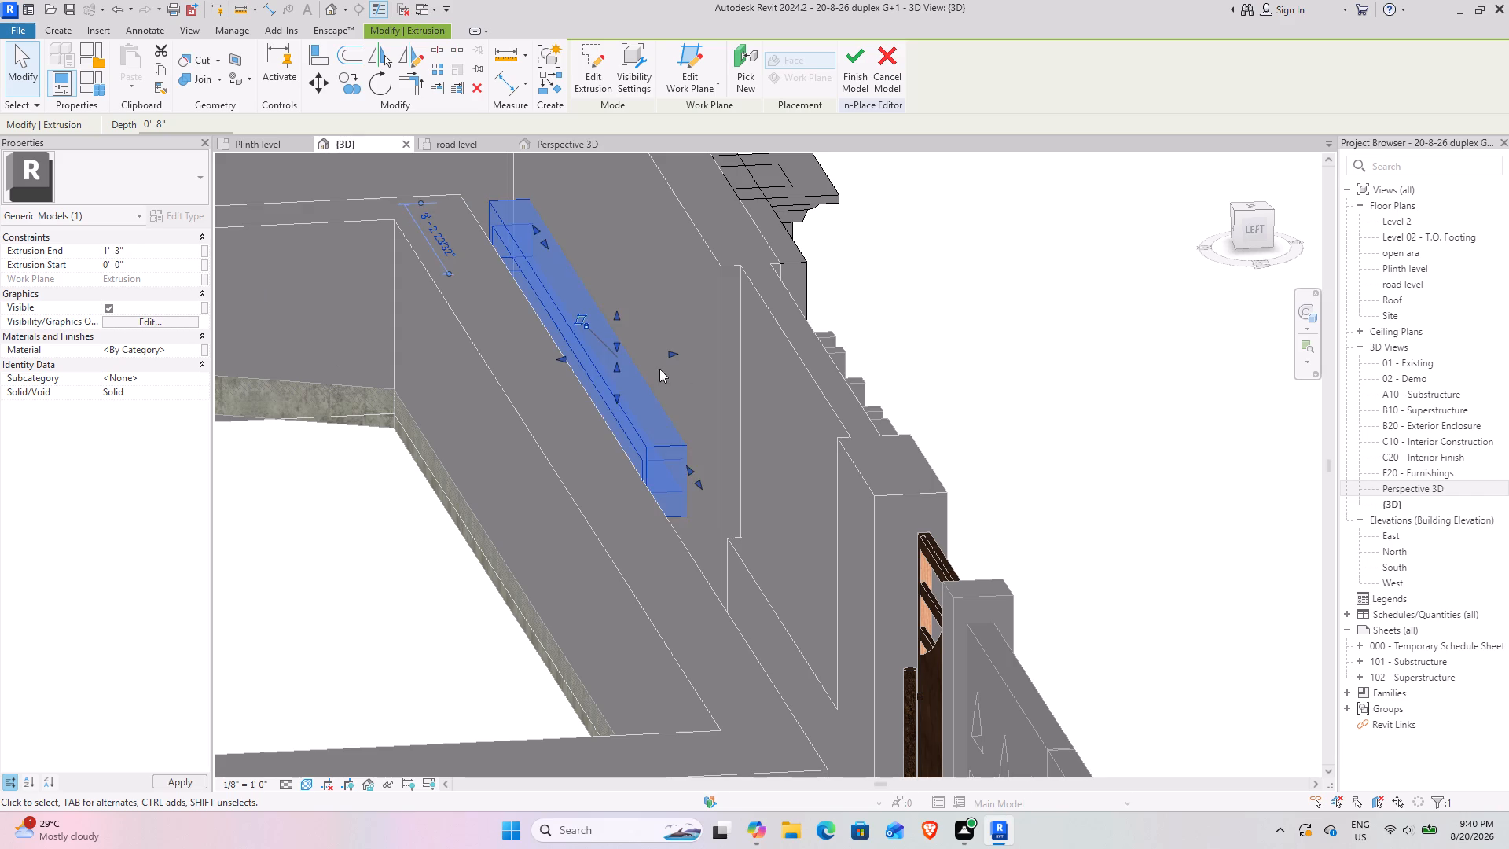
Set the hollow bar's Extrusion End to 0.
{"action": "middle_click_drag", "start_coordinate": [699, 369], "coordinate": [593, 373], "text": "shift"}
{"action": "middle_click_drag", "start_coordinate": [751, 545], "coordinate": [895, 568], "text": "shift"}
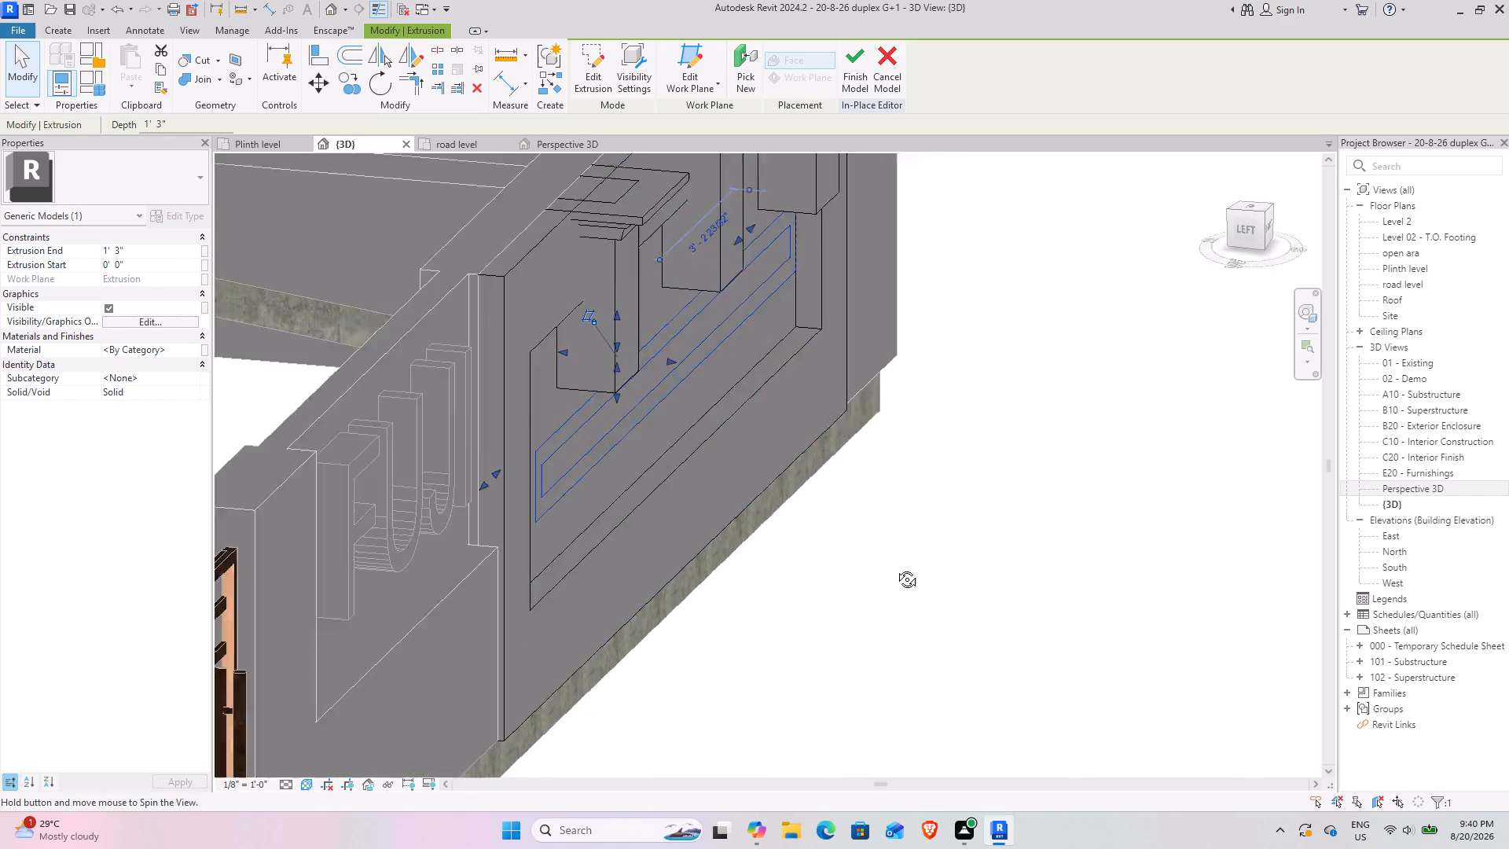
{"action": "middle_click_drag", "start_coordinate": [895, 568], "coordinate": [964, 594], "text": "shift"}
{"action": "middle_click_drag", "start_coordinate": [840, 564], "coordinate": [754, 575]}
{"action": "middle_click_drag", "start_coordinate": [666, 564], "coordinate": [580, 570], "text": "shift"}
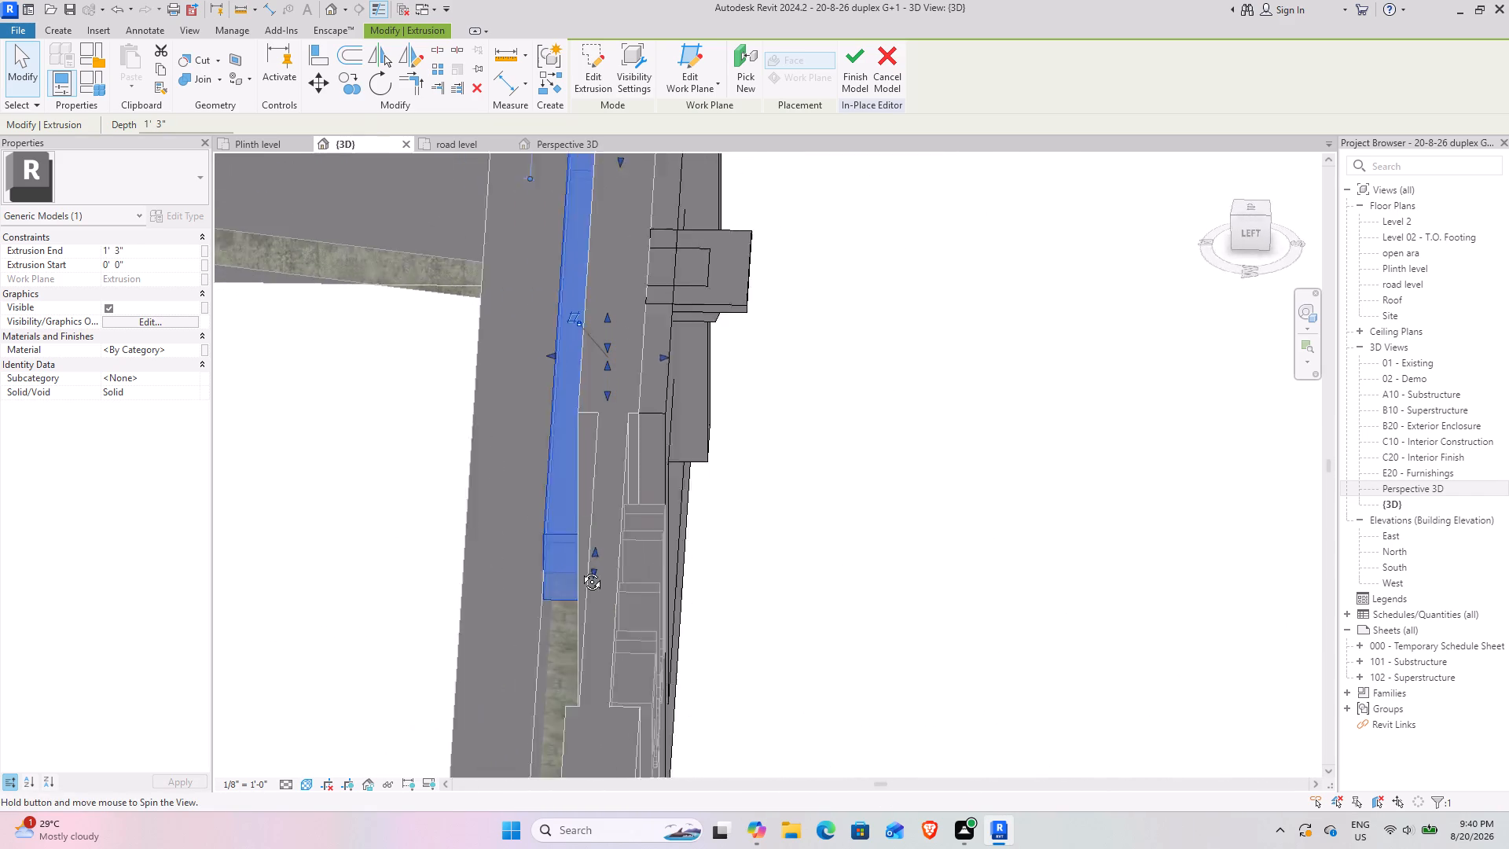
{"action": "middle_click_drag", "start_coordinate": [580, 570], "coordinate": [626, 554], "text": "shift"}
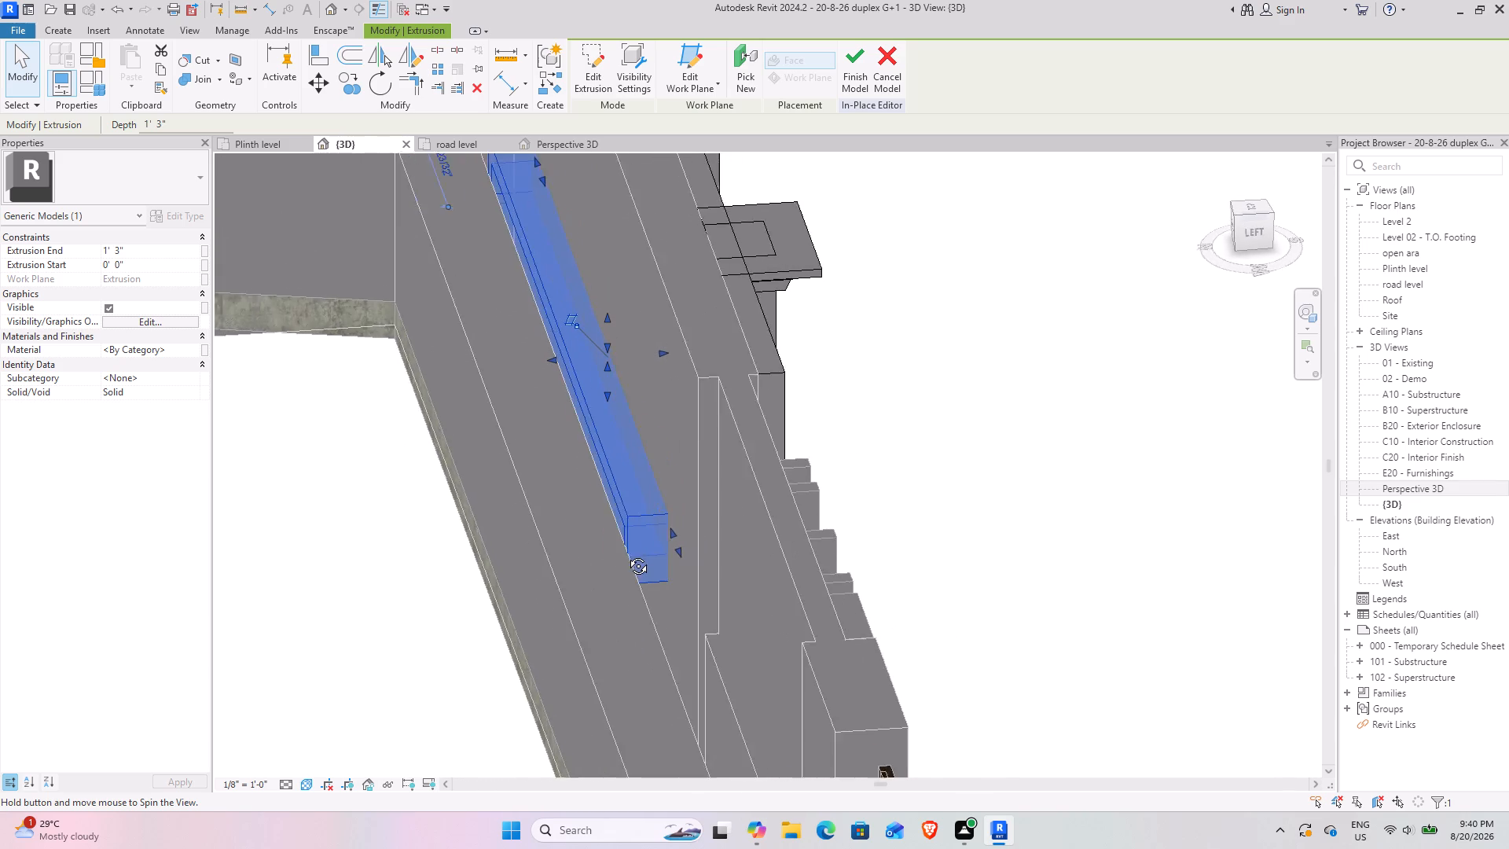
{"action": "middle_click_drag", "start_coordinate": [626, 554], "coordinate": [625, 553], "text": "shift"}
{"action": "left_click", "coordinate": [171, 255]}
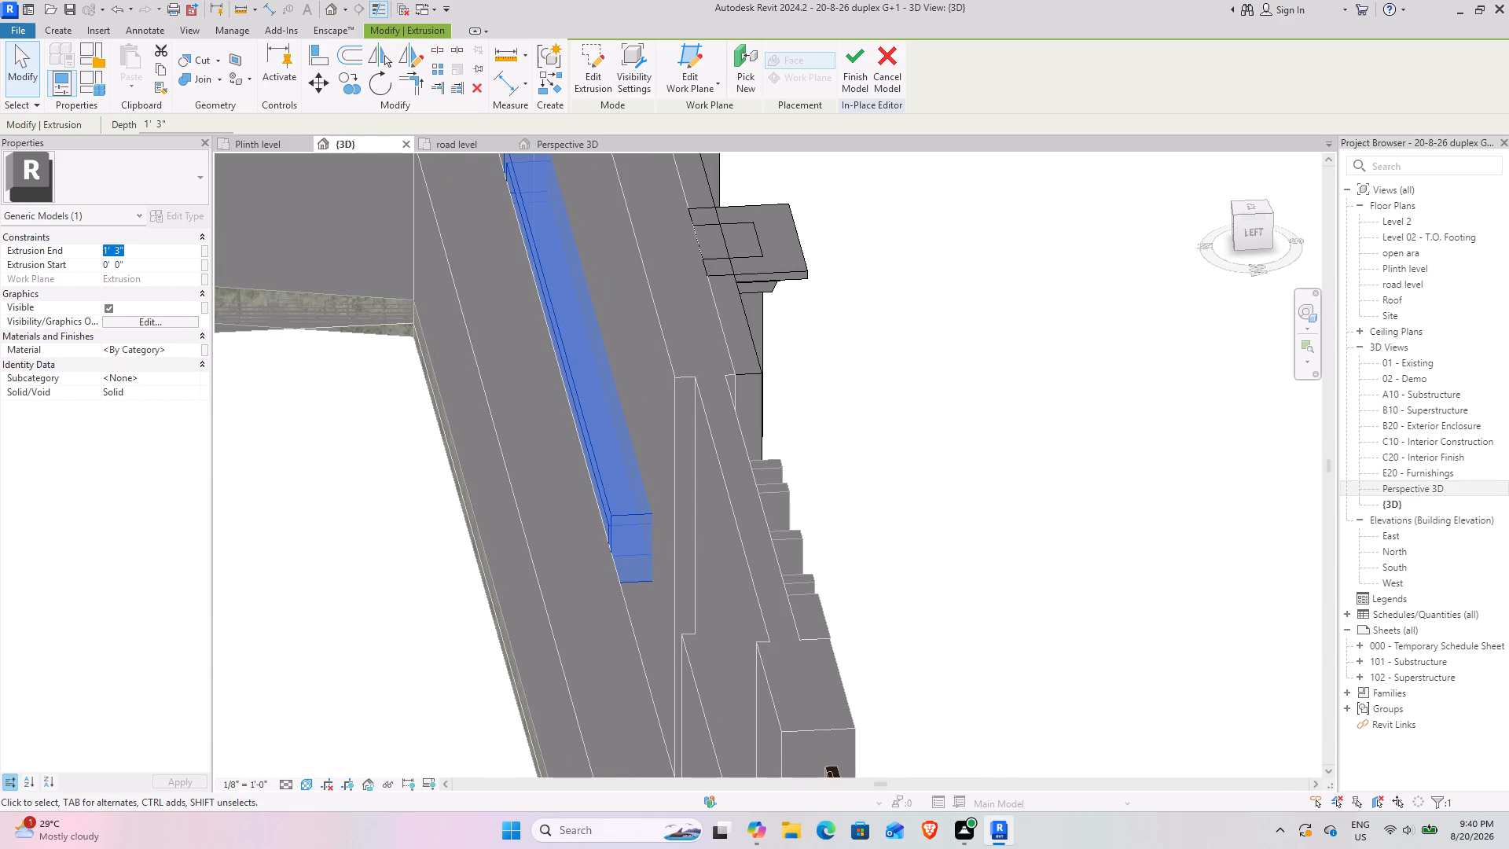
{"action": "key", "text": "0"}
{"action": "key", "text": "Return"}
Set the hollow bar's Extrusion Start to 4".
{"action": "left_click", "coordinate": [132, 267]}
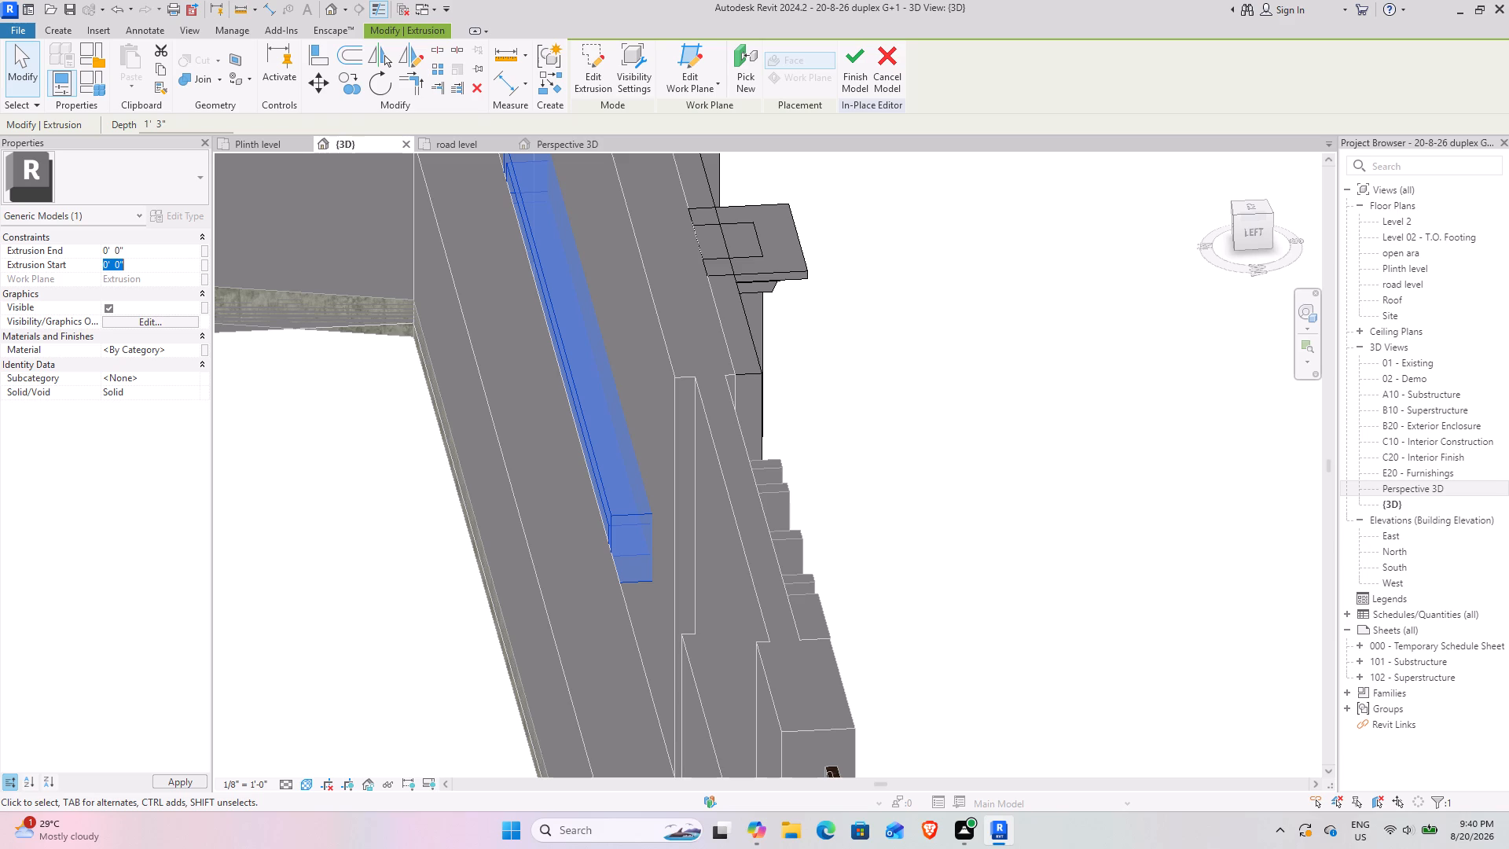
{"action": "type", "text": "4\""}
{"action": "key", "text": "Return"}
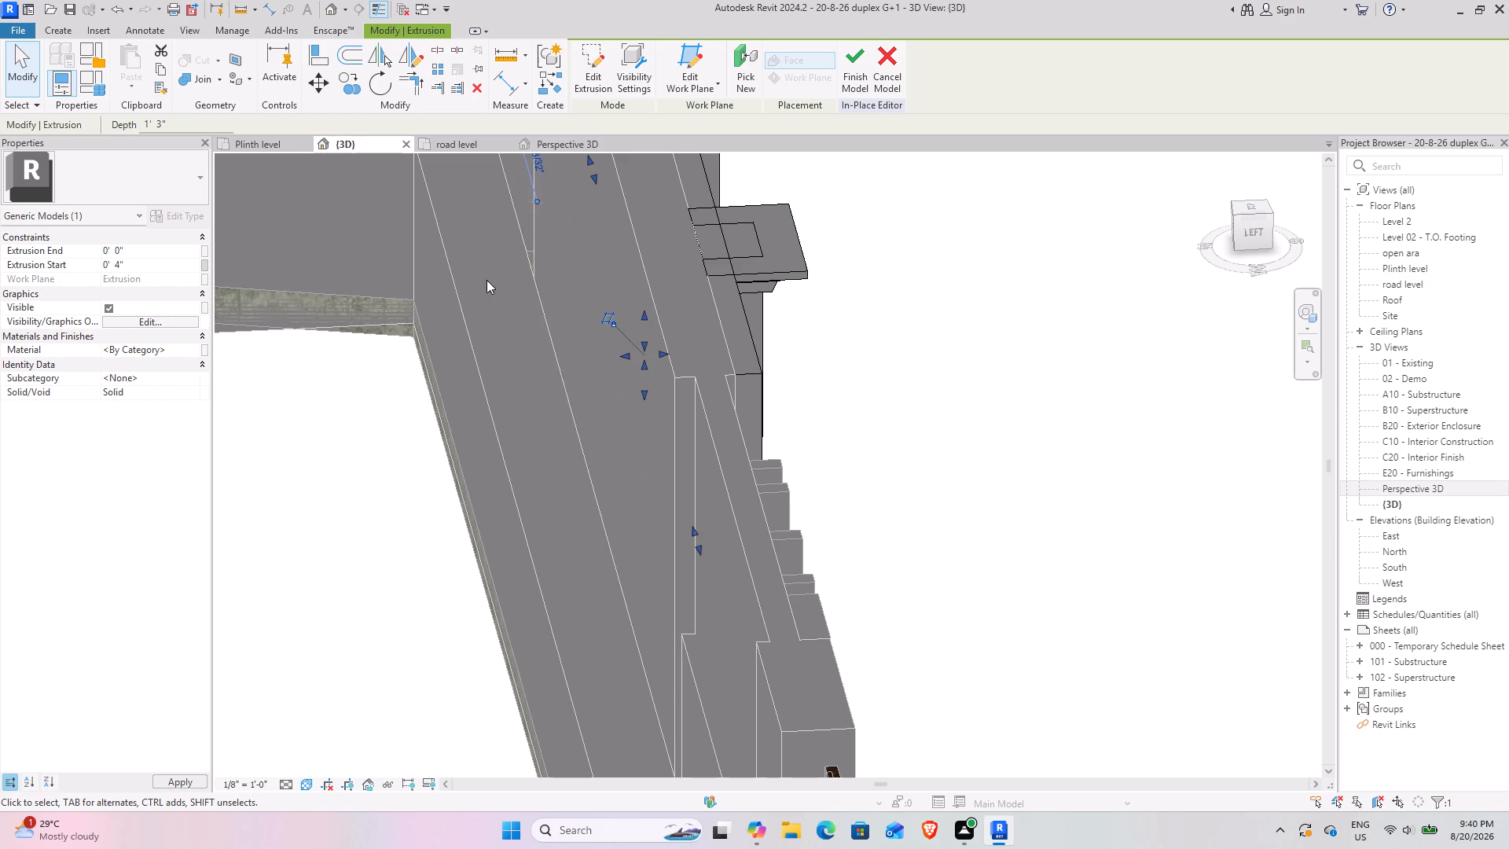
Set the hollow bar's Extrusion Start to -4" and deselect the bar.
{"action": "scroll", "coordinate": [883, 367], "scroll_direction": "up", "scroll_amount": 1}
{"action": "middle_click_drag", "start_coordinate": [871, 367], "coordinate": [774, 296], "text": "shift"}
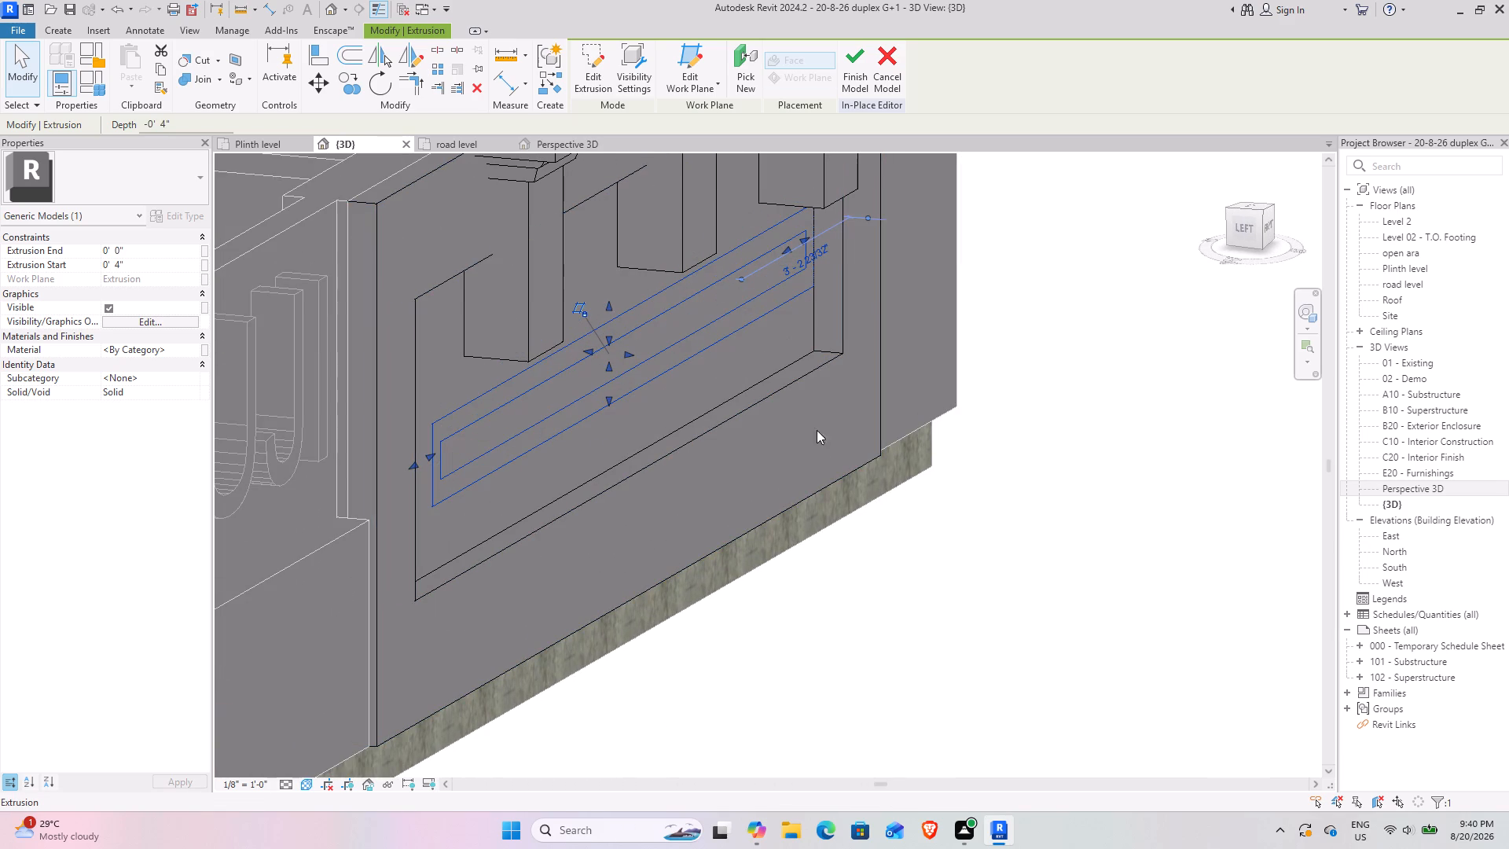
{"action": "middle_click_drag", "start_coordinate": [655, 560], "coordinate": [686, 583], "text": "shift"}
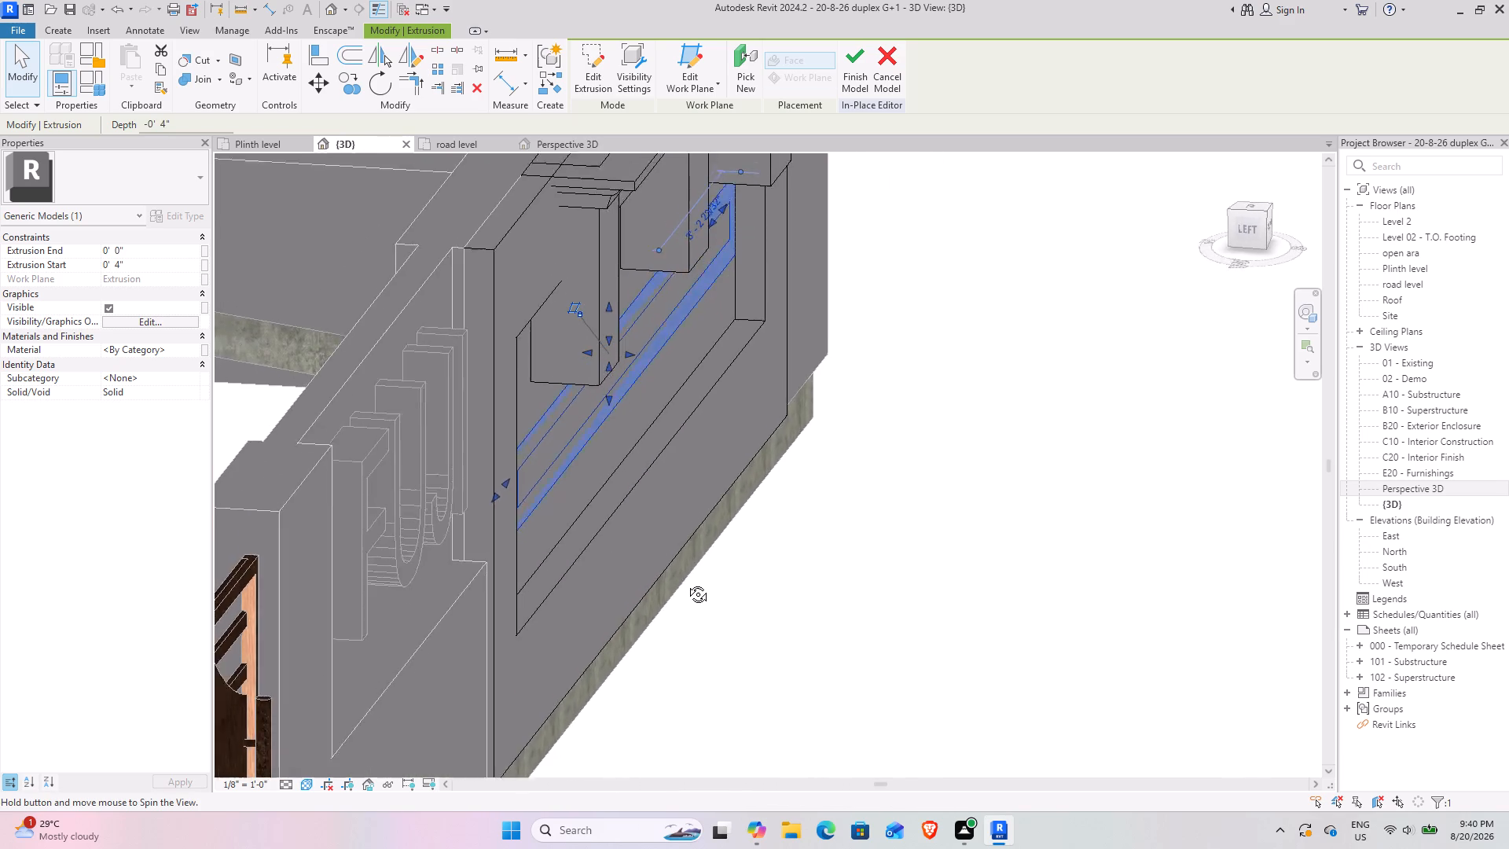
{"action": "middle_click_drag", "start_coordinate": [686, 583], "coordinate": [663, 601], "text": "shift"}
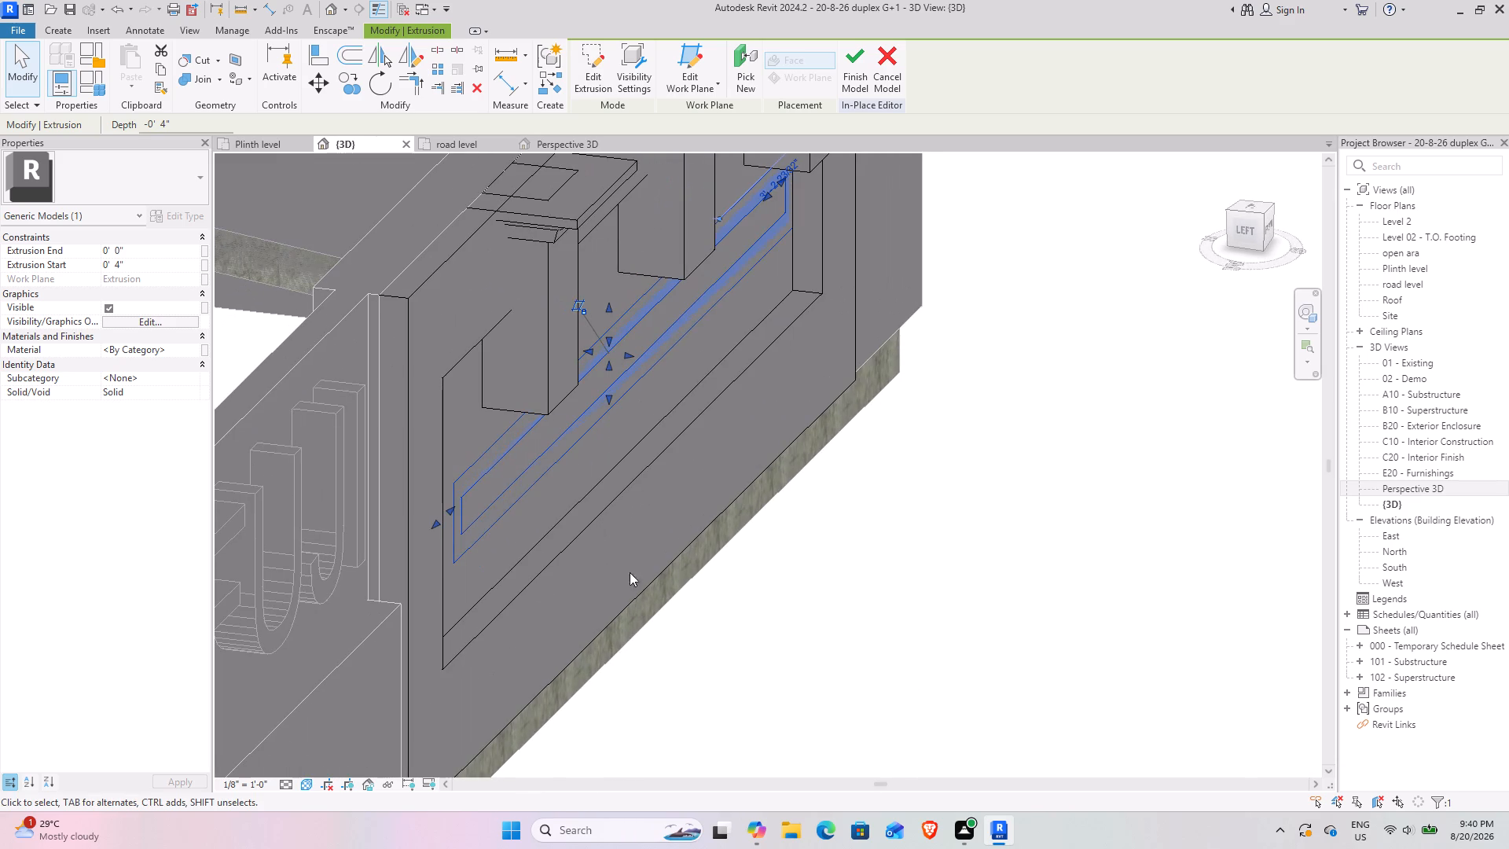
{"action": "left_click", "coordinate": [161, 263]}
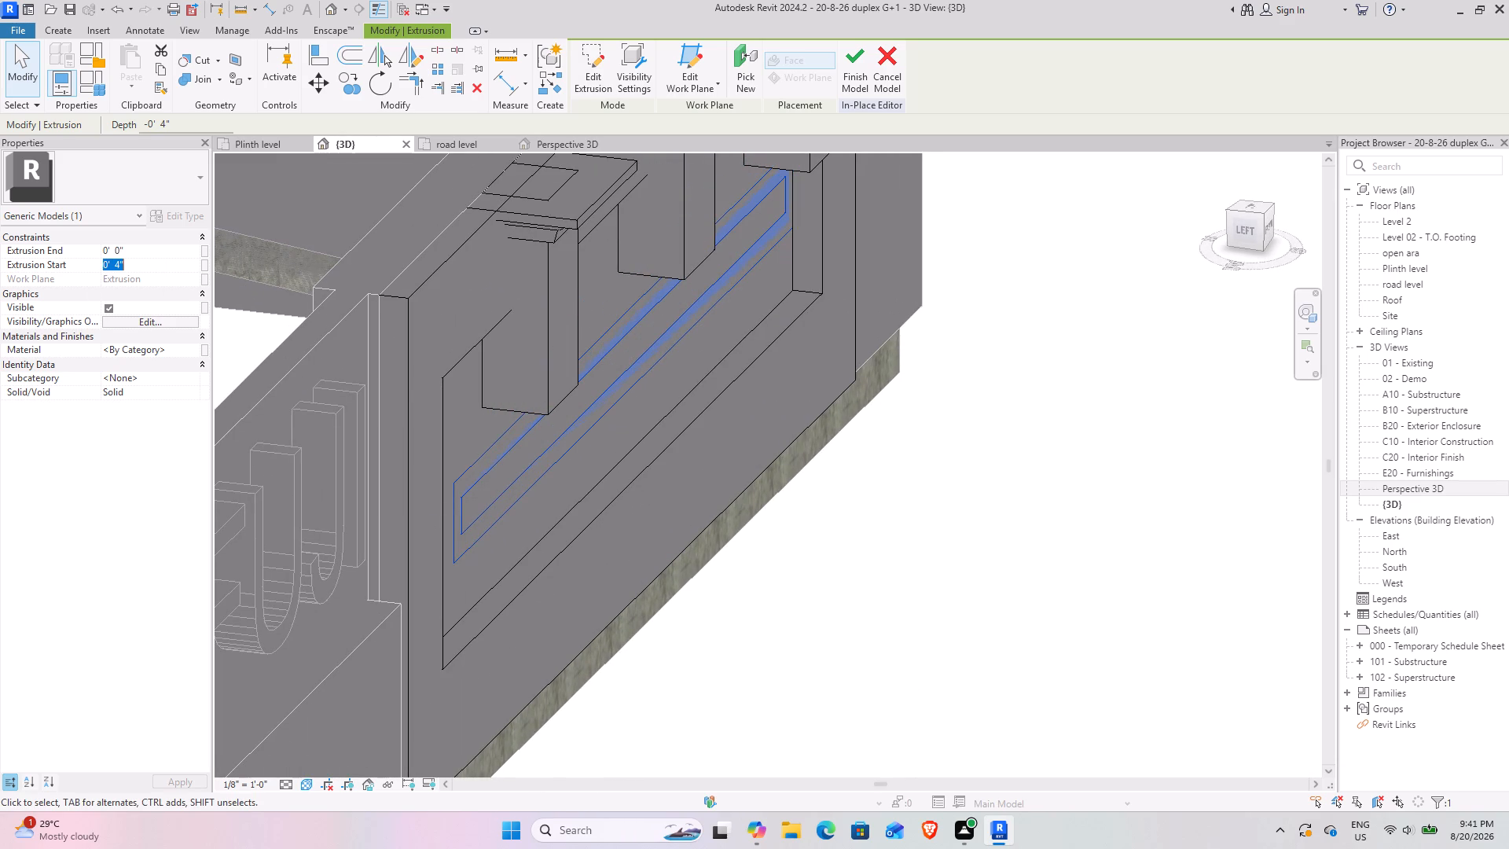
{"action": "type", "text": "-4\""}
{"action": "key", "text": "Return"}
{"action": "left_click", "coordinate": [875, 527]}
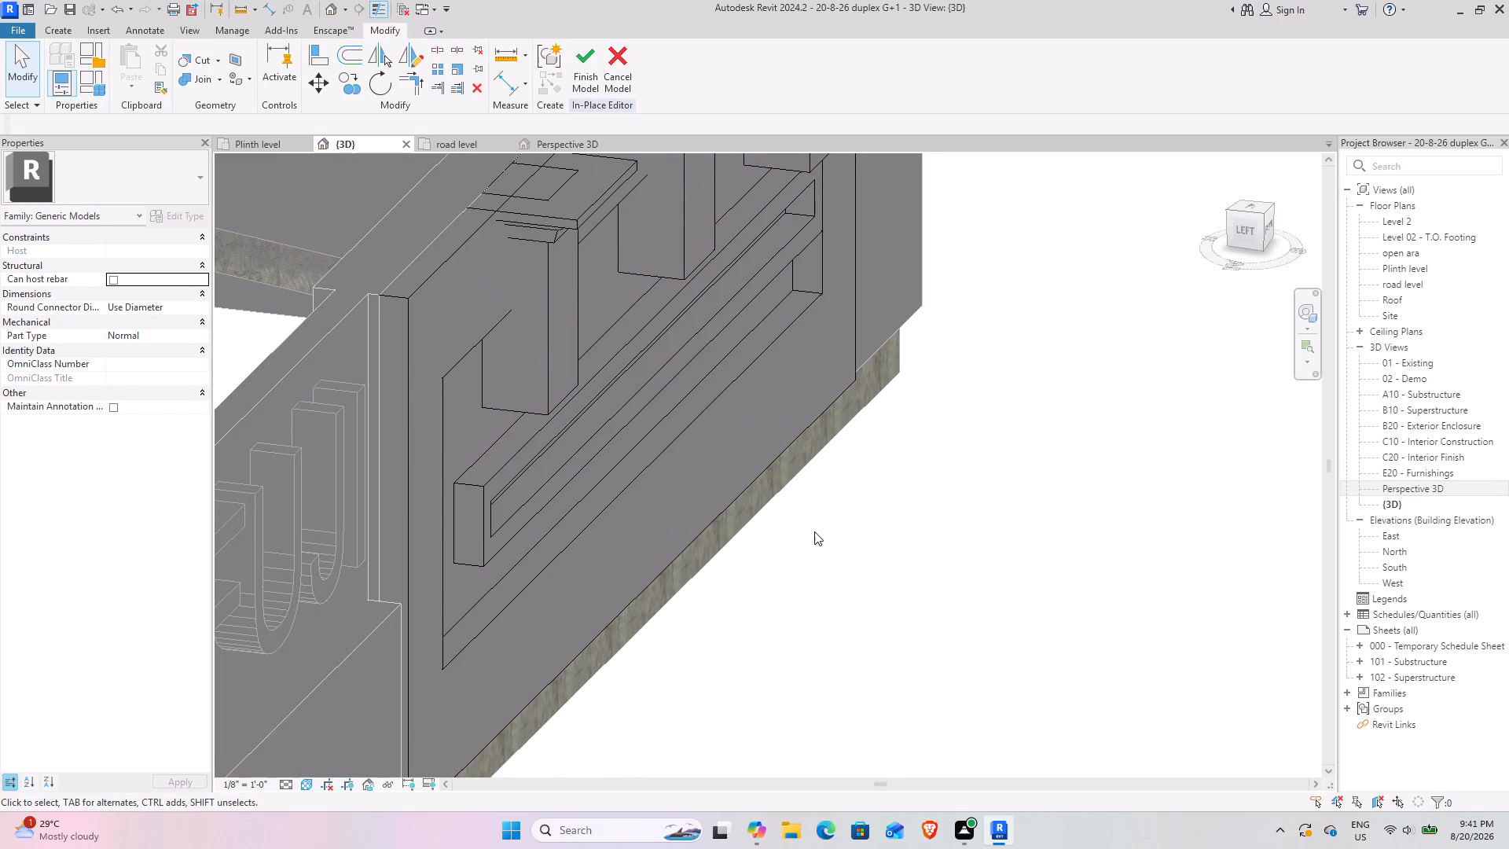
Examine the hollow bar's projection in the framed panel and against the whole front boundary wall, gate and house facade.
{"action": "middle_click_drag", "start_coordinate": [720, 542], "coordinate": [770, 461], "text": "shift"}
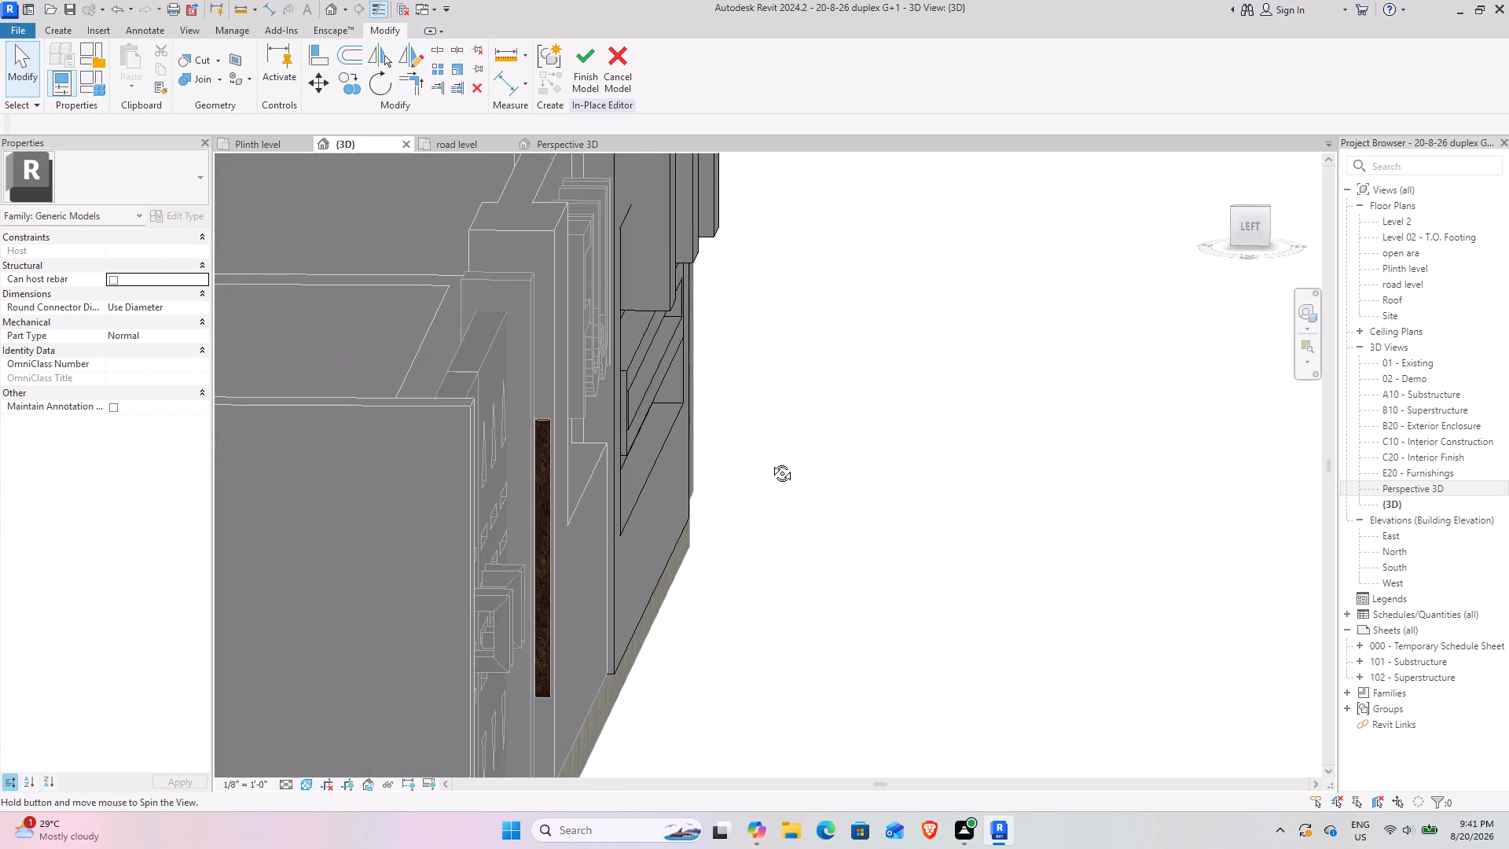
{"action": "middle_click_drag", "start_coordinate": [770, 461], "coordinate": [612, 479], "text": "shift"}
{"action": "scroll", "coordinate": [596, 481], "scroll_direction": "down", "scroll_amount": 4}
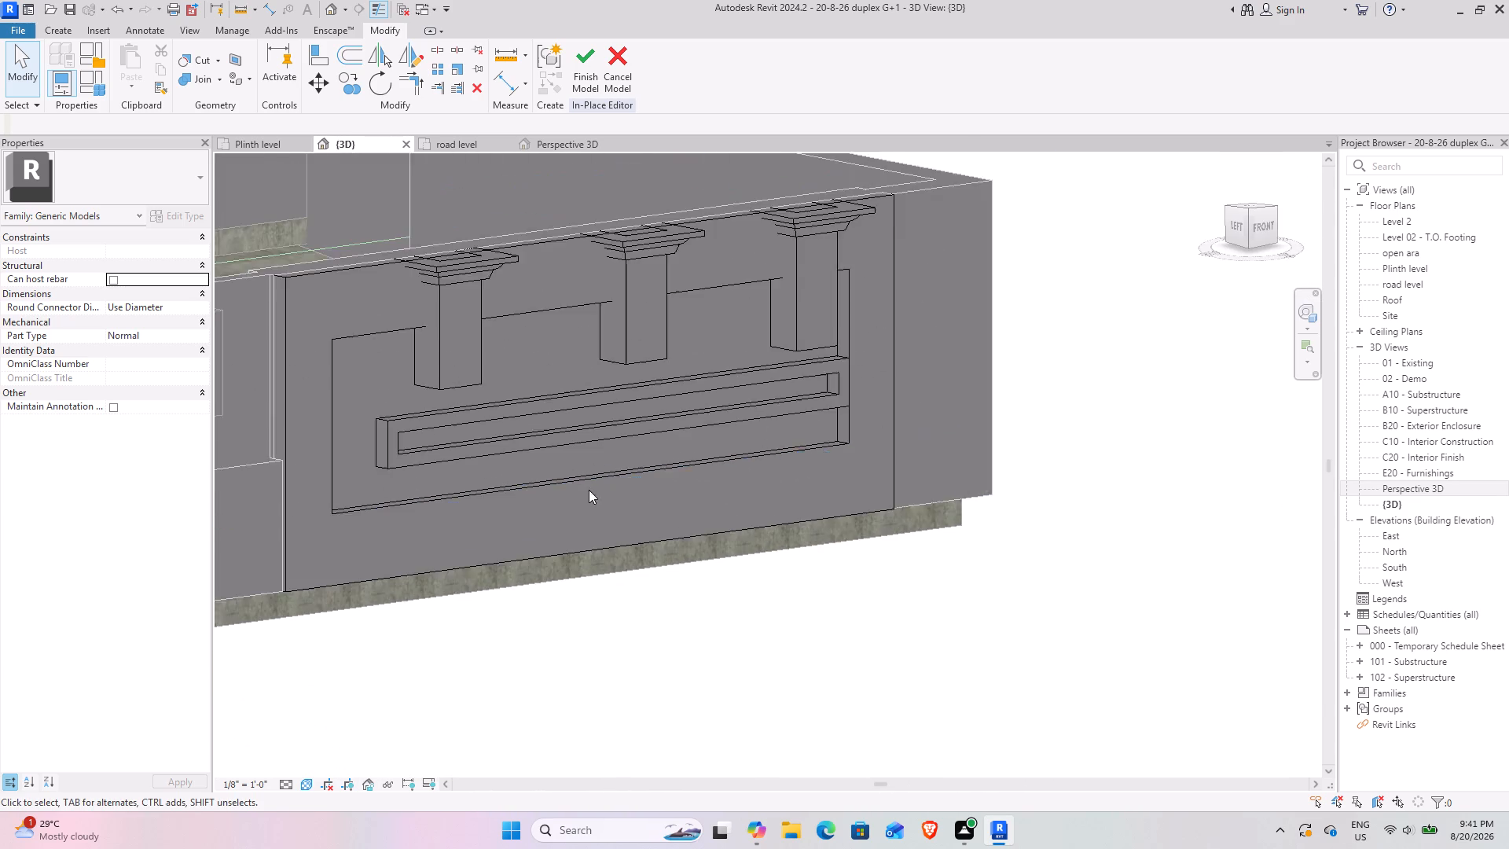
{"action": "scroll", "coordinate": [589, 490], "scroll_direction": "down", "scroll_amount": 2}
{"action": "middle_click_drag", "start_coordinate": [384, 546], "coordinate": [311, 531], "text": "shift"}
{"action": "scroll", "coordinate": [349, 536], "scroll_direction": "down", "scroll_amount": 3}
{"action": "middle_click_drag", "start_coordinate": [413, 562], "coordinate": [758, 562]}
{"action": "middle_click_drag", "start_coordinate": [578, 550], "coordinate": [645, 531]}
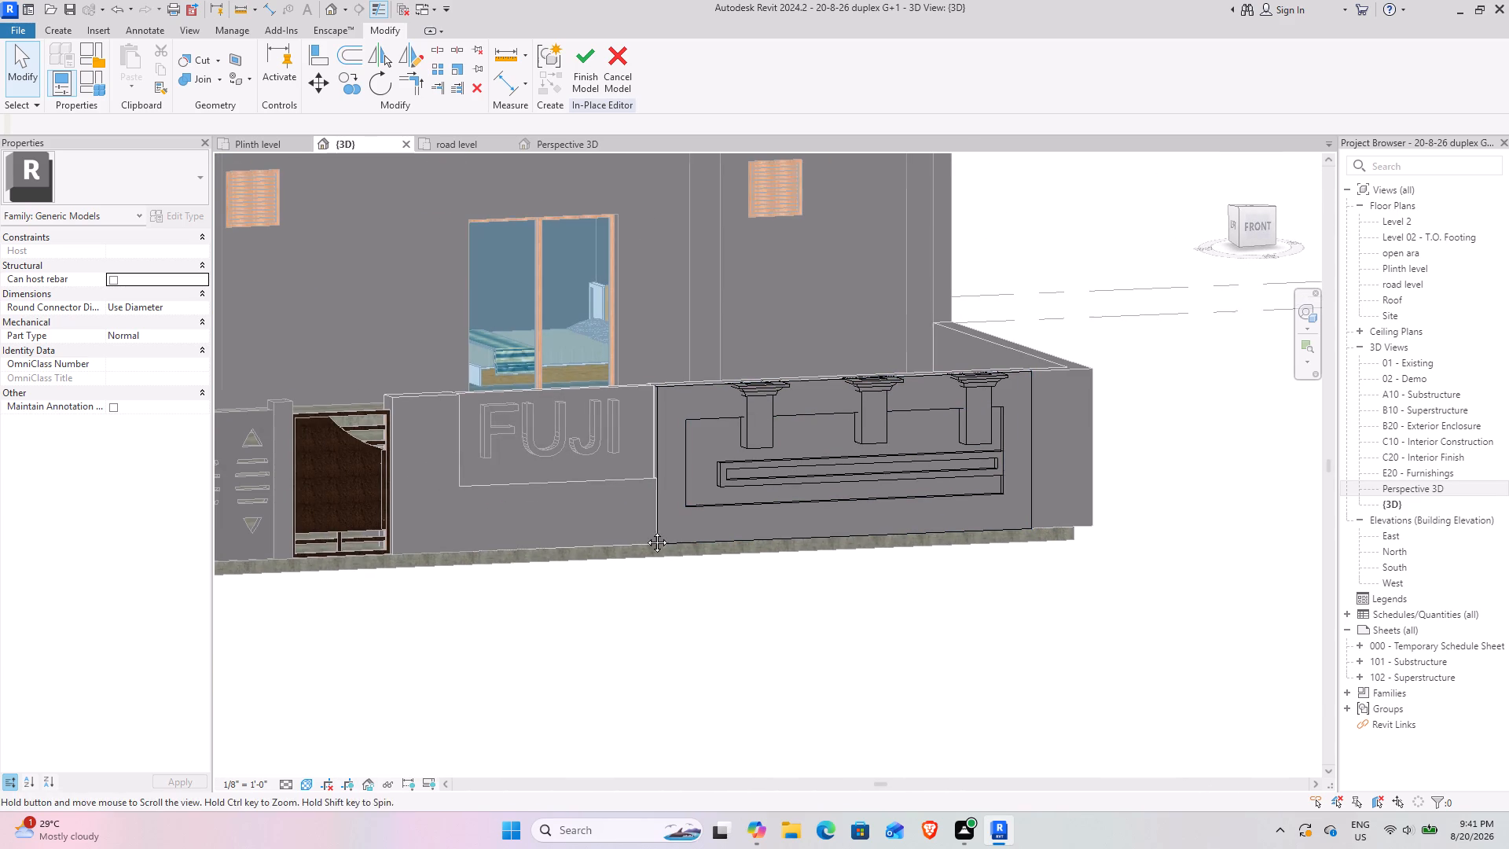
{"action": "middle_click_drag", "start_coordinate": [645, 531], "coordinate": [691, 531]}
{"action": "scroll", "coordinate": [584, 529], "scroll_direction": "down", "scroll_amount": 3}
{"action": "middle_click_drag", "start_coordinate": [520, 546], "coordinate": [451, 444], "text": "shift"}
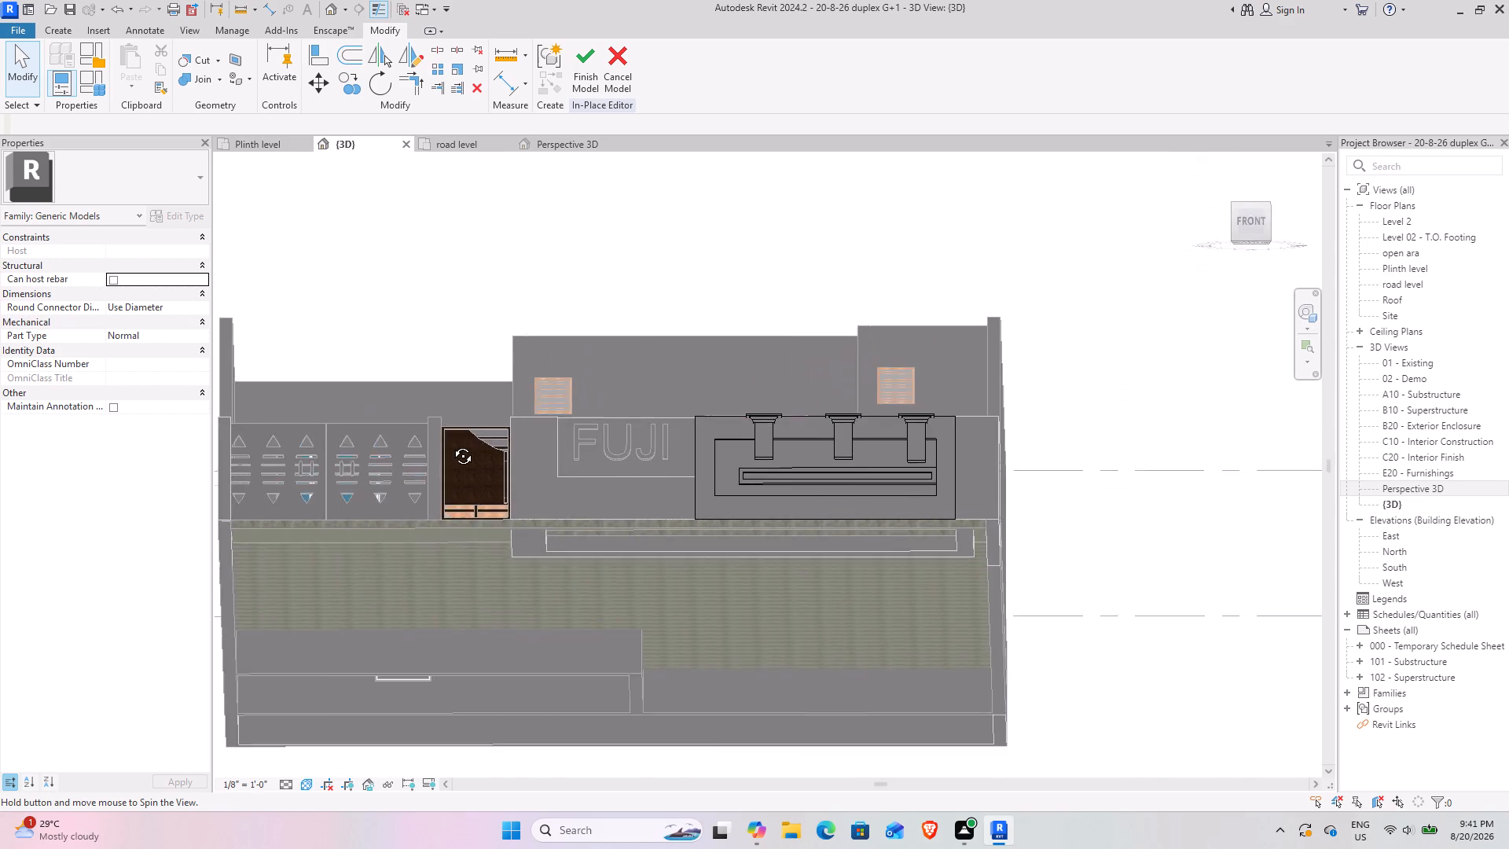
{"action": "middle_click_drag", "start_coordinate": [451, 444], "coordinate": [575, 549], "text": "shift"}
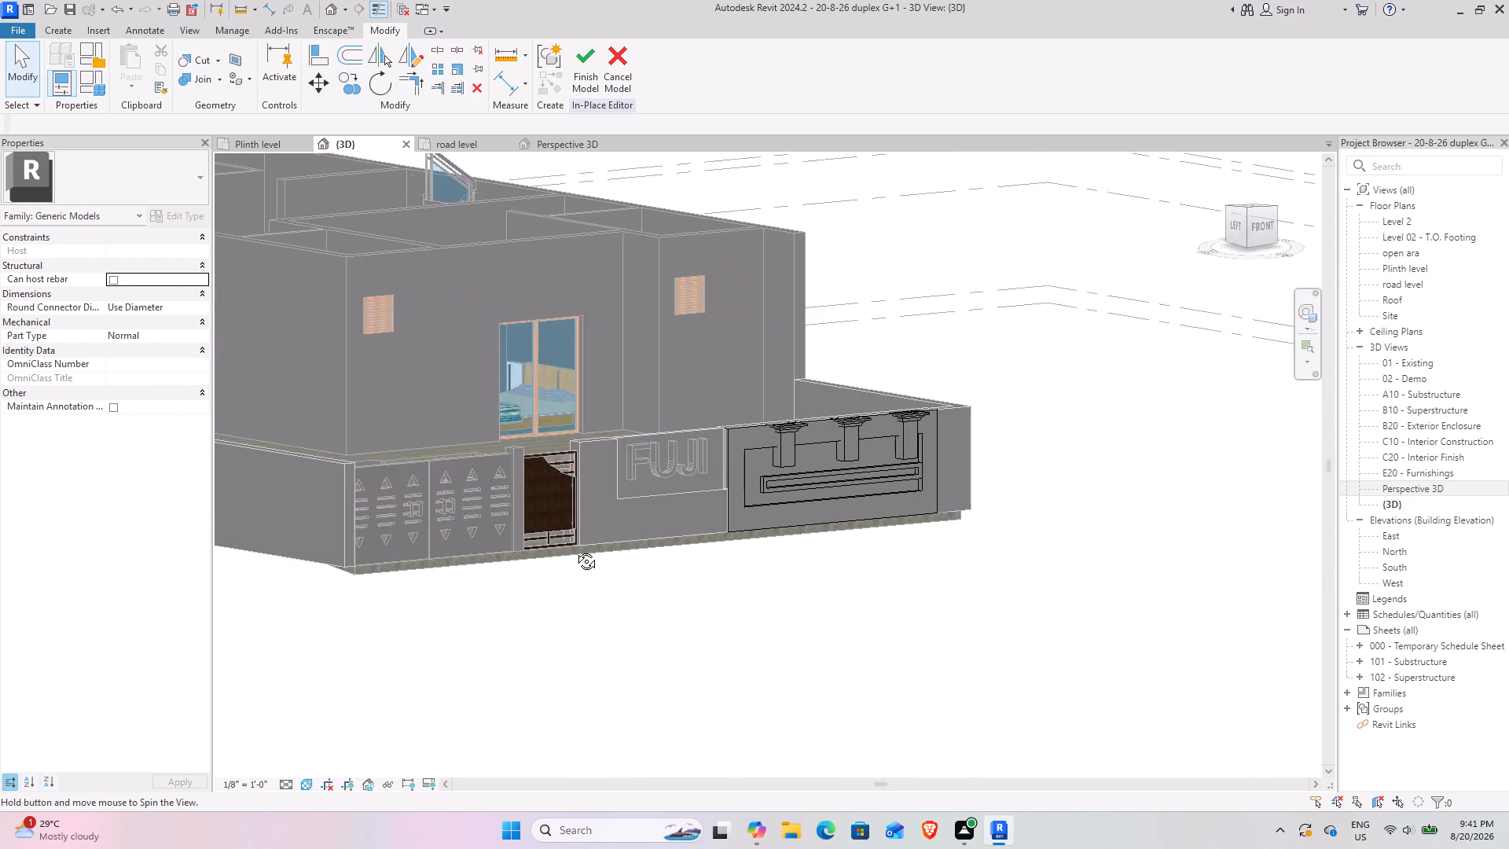
{"action": "middle_click_drag", "start_coordinate": [575, 549], "coordinate": [527, 560], "text": "shift"}
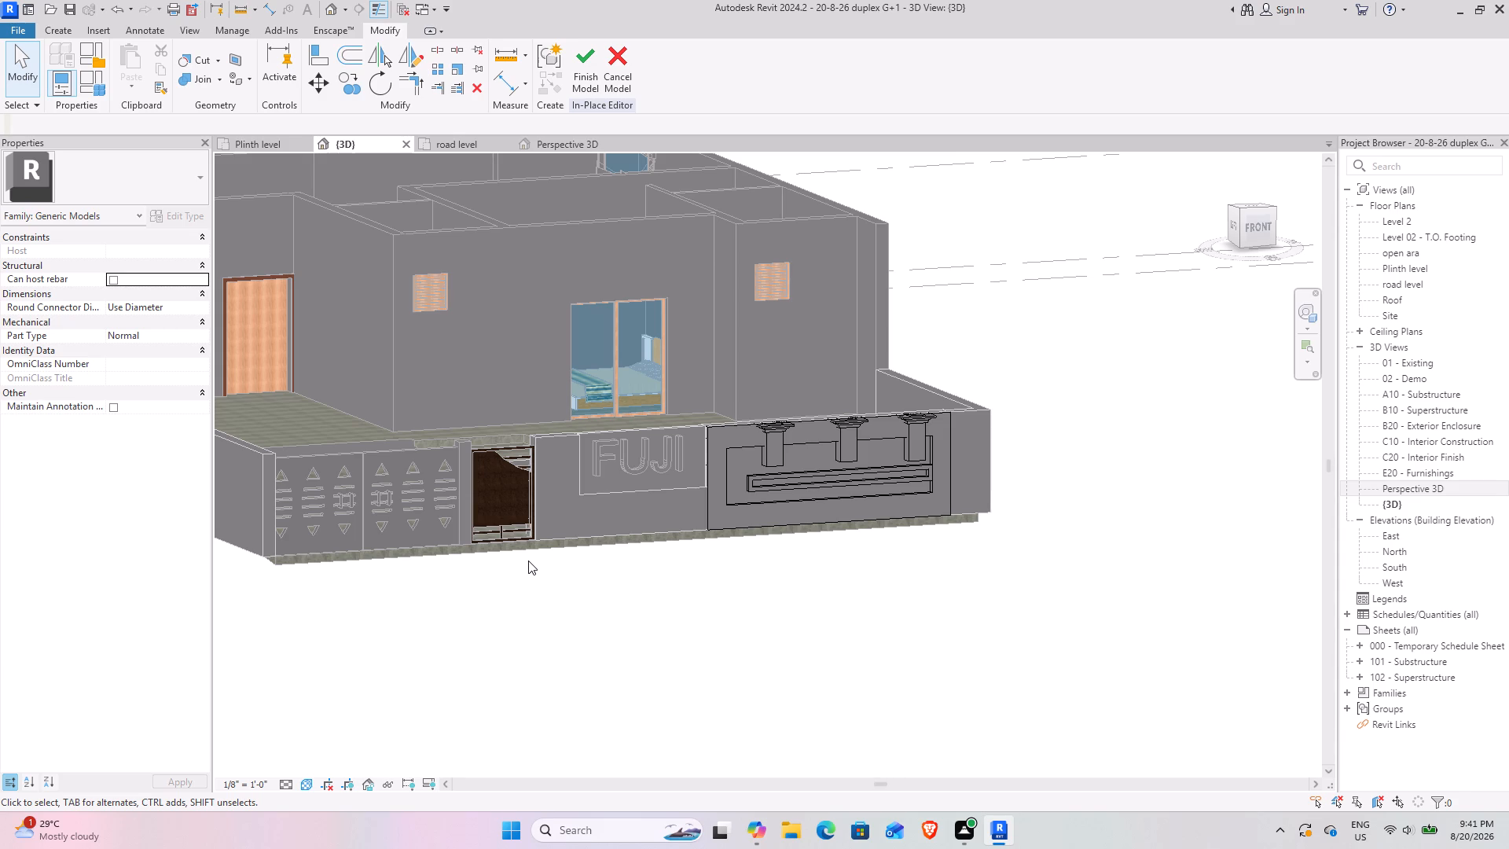
{"action": "middle_click_drag", "start_coordinate": [572, 503], "coordinate": [470, 490], "text": "shift"}
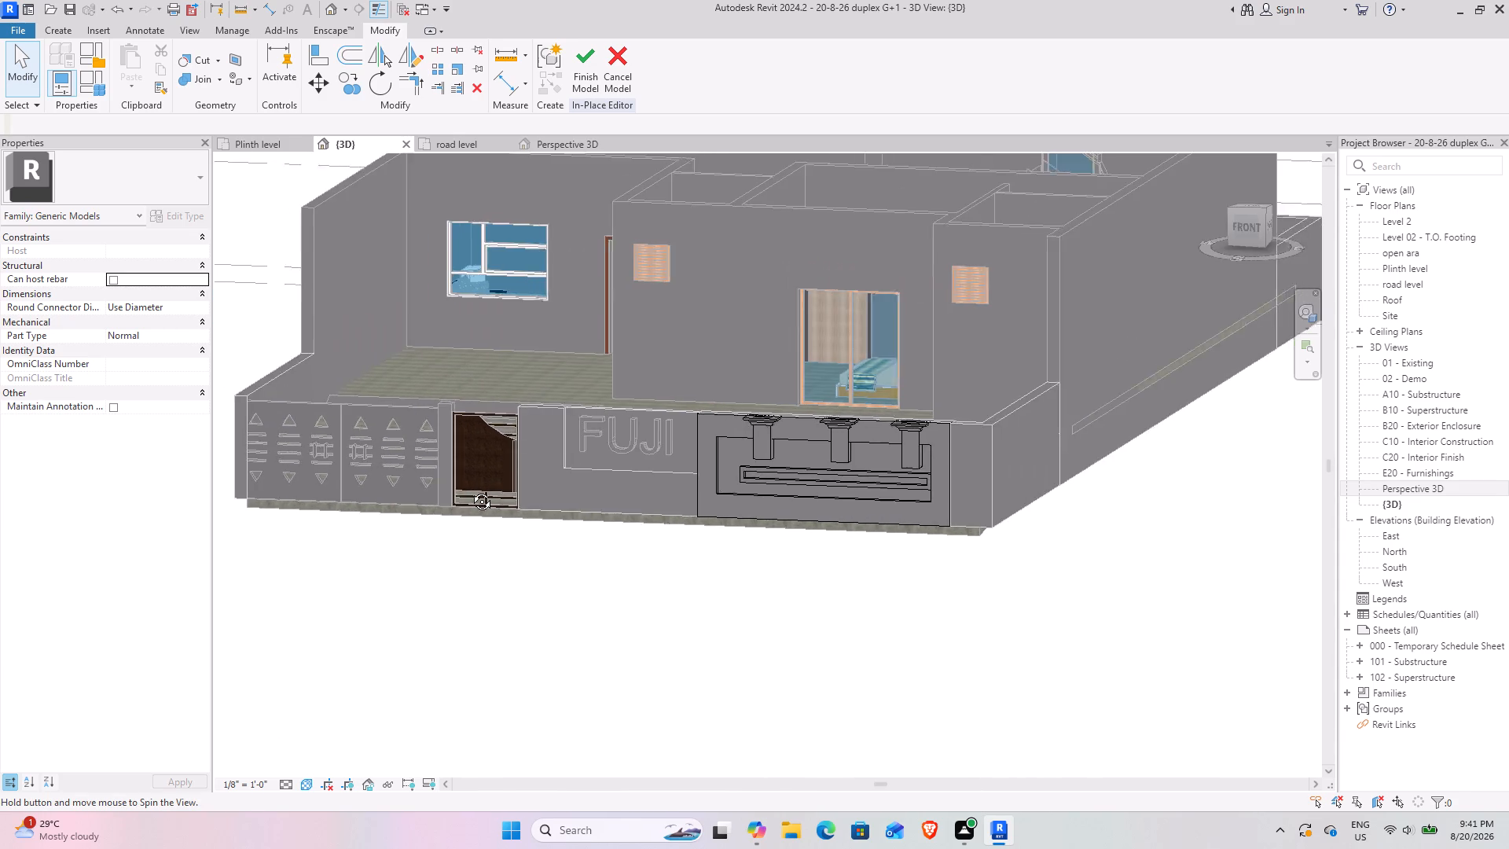
{"action": "middle_click_drag", "start_coordinate": [470, 490], "coordinate": [497, 453], "text": "shift"}
{"action": "scroll", "coordinate": [774, 409], "scroll_direction": "up", "scroll_amount": 3}
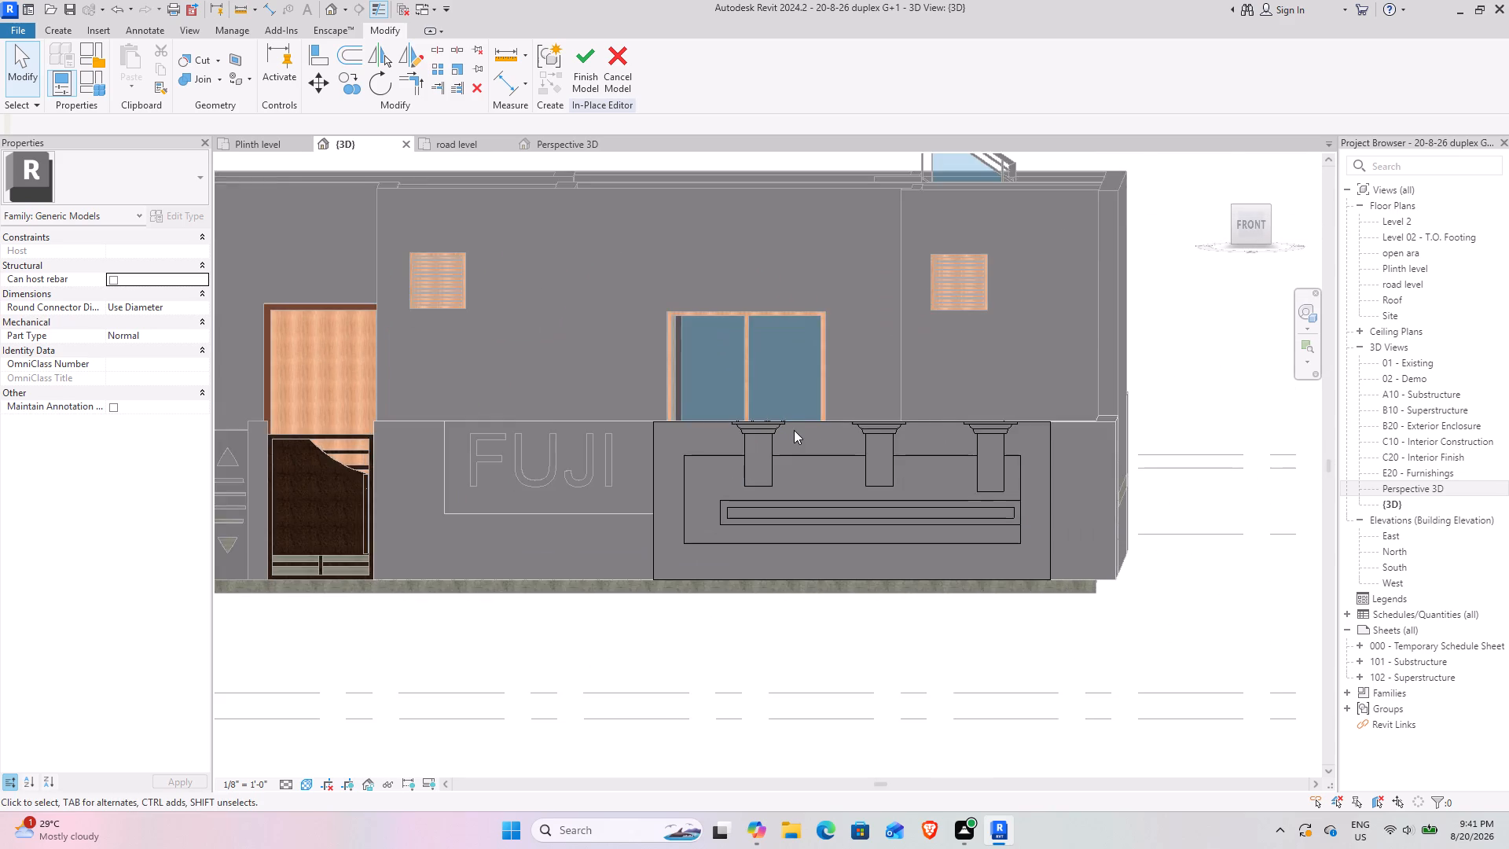
{"action": "scroll", "coordinate": [794, 430], "scroll_direction": "up", "scroll_amount": 3}
{"action": "middle_click_drag", "start_coordinate": [867, 464], "coordinate": [859, 464], "text": "shift"}
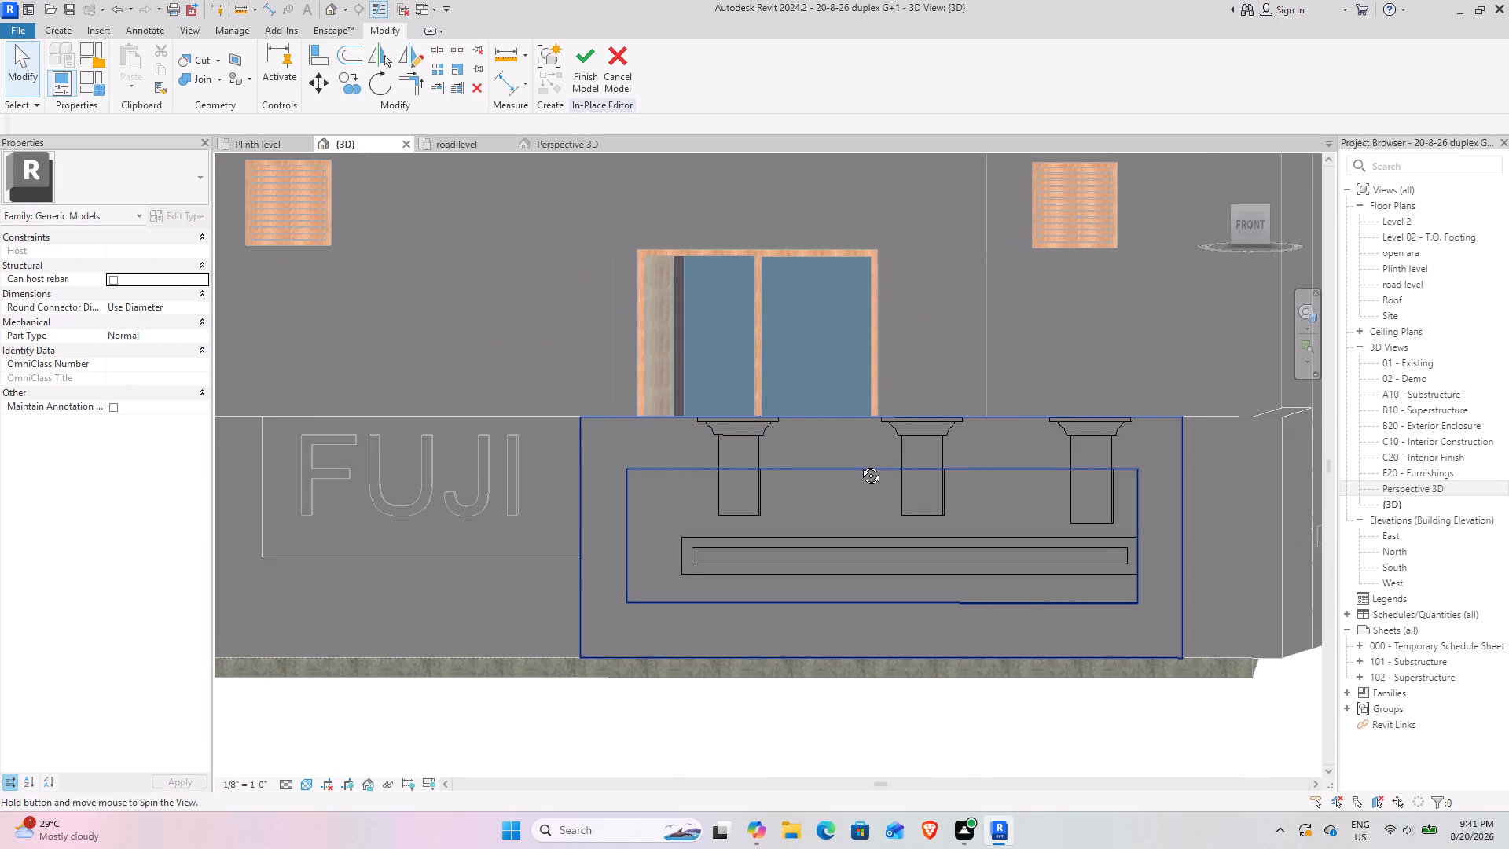
{"action": "middle_click_drag", "start_coordinate": [859, 464], "coordinate": [884, 461], "text": "shift"}
{"action": "middle_click", "coordinate": [742, 436], "text": "shift"}
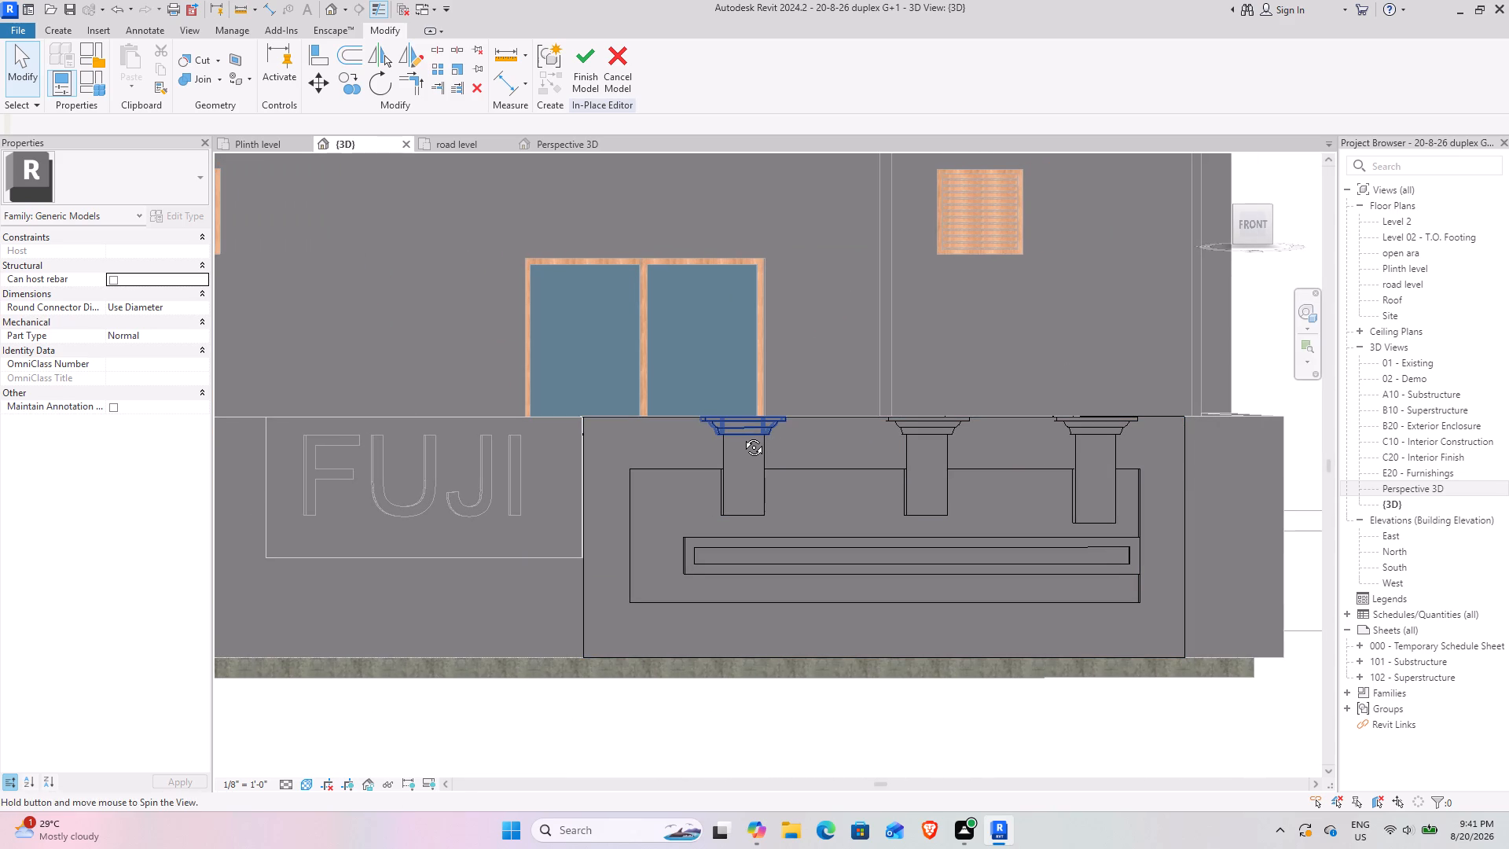
{"action": "scroll", "coordinate": [939, 634], "scroll_direction": "down", "scroll_amount": 1}
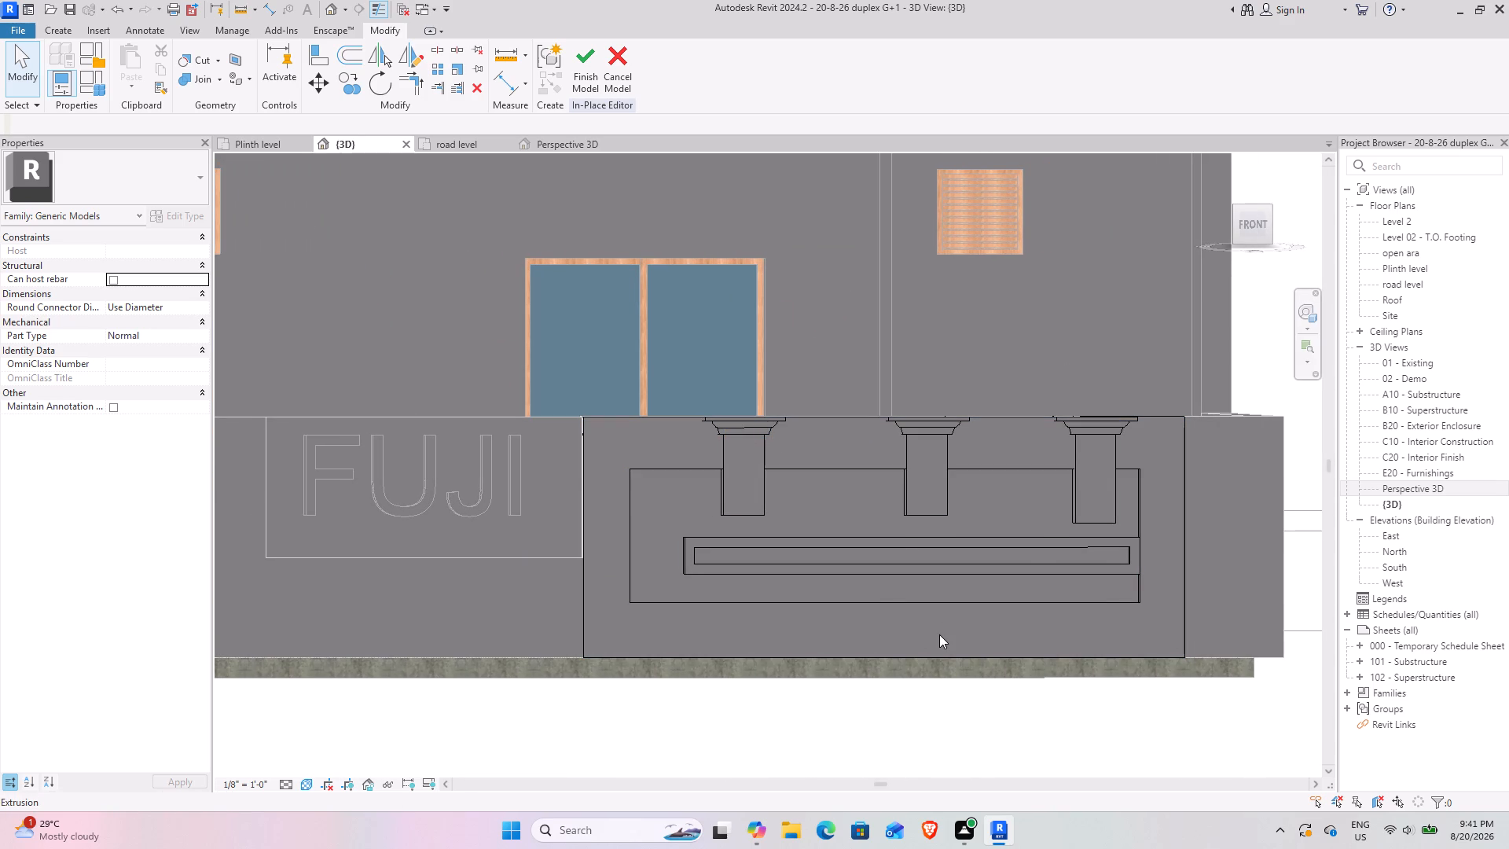
{"action": "scroll", "coordinate": [896, 620], "scroll_direction": "down", "scroll_amount": 1}
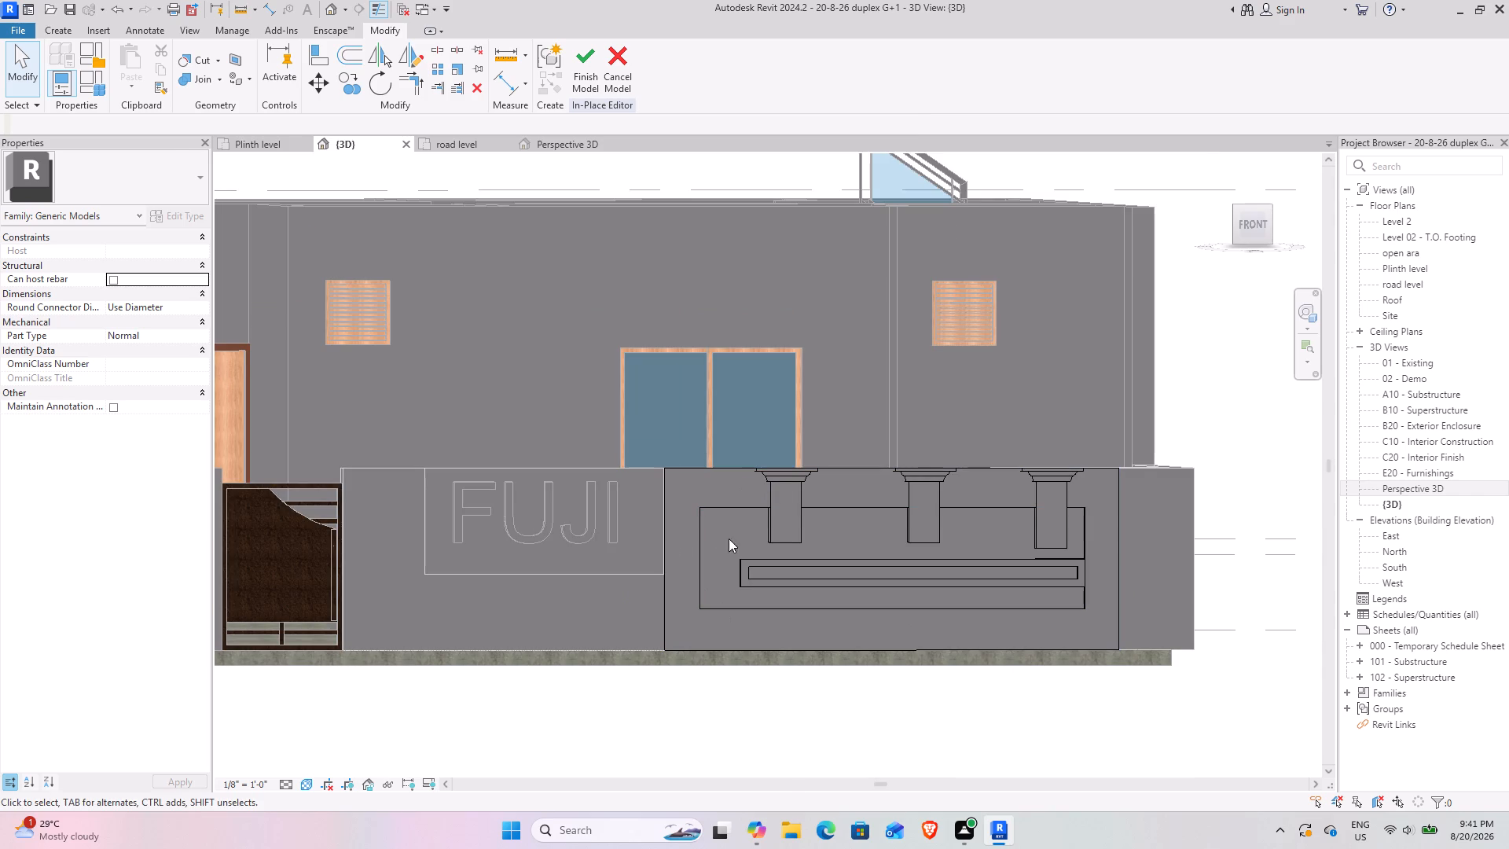
{"action": "middle_click_drag", "start_coordinate": [642, 544], "coordinate": [706, 618], "text": "shift"}
{"action": "middle_click_drag", "start_coordinate": [688, 530], "coordinate": [775, 530], "text": "shift"}
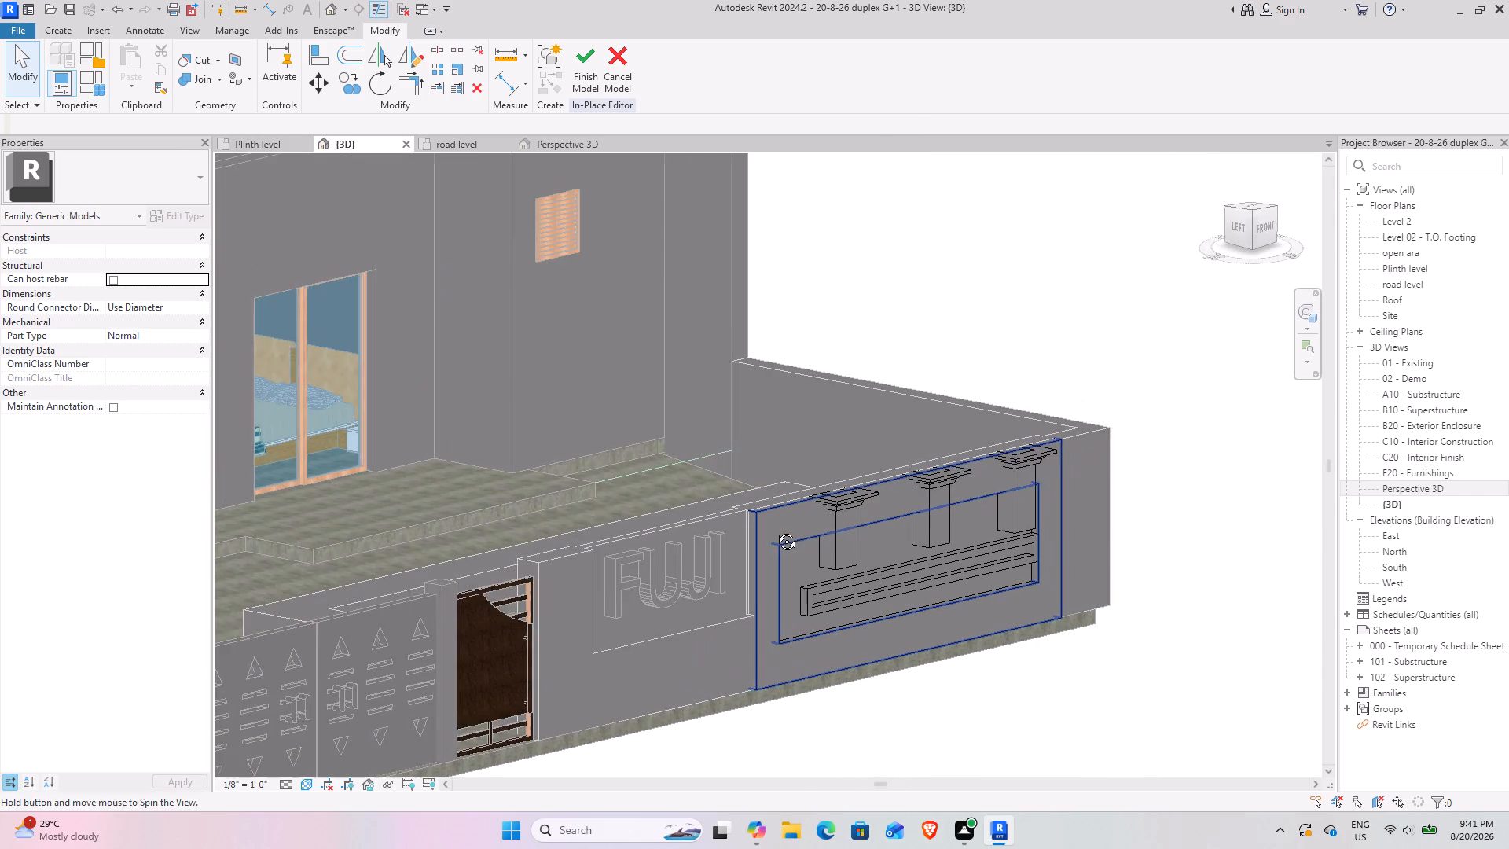
{"action": "middle_click_drag", "start_coordinate": [775, 530], "coordinate": [603, 531], "text": "shift"}
{"action": "scroll", "coordinate": [593, 531], "scroll_direction": "down", "scroll_amount": 3}
{"action": "middle_click_drag", "start_coordinate": [590, 524], "coordinate": [632, 629], "text": "shift"}
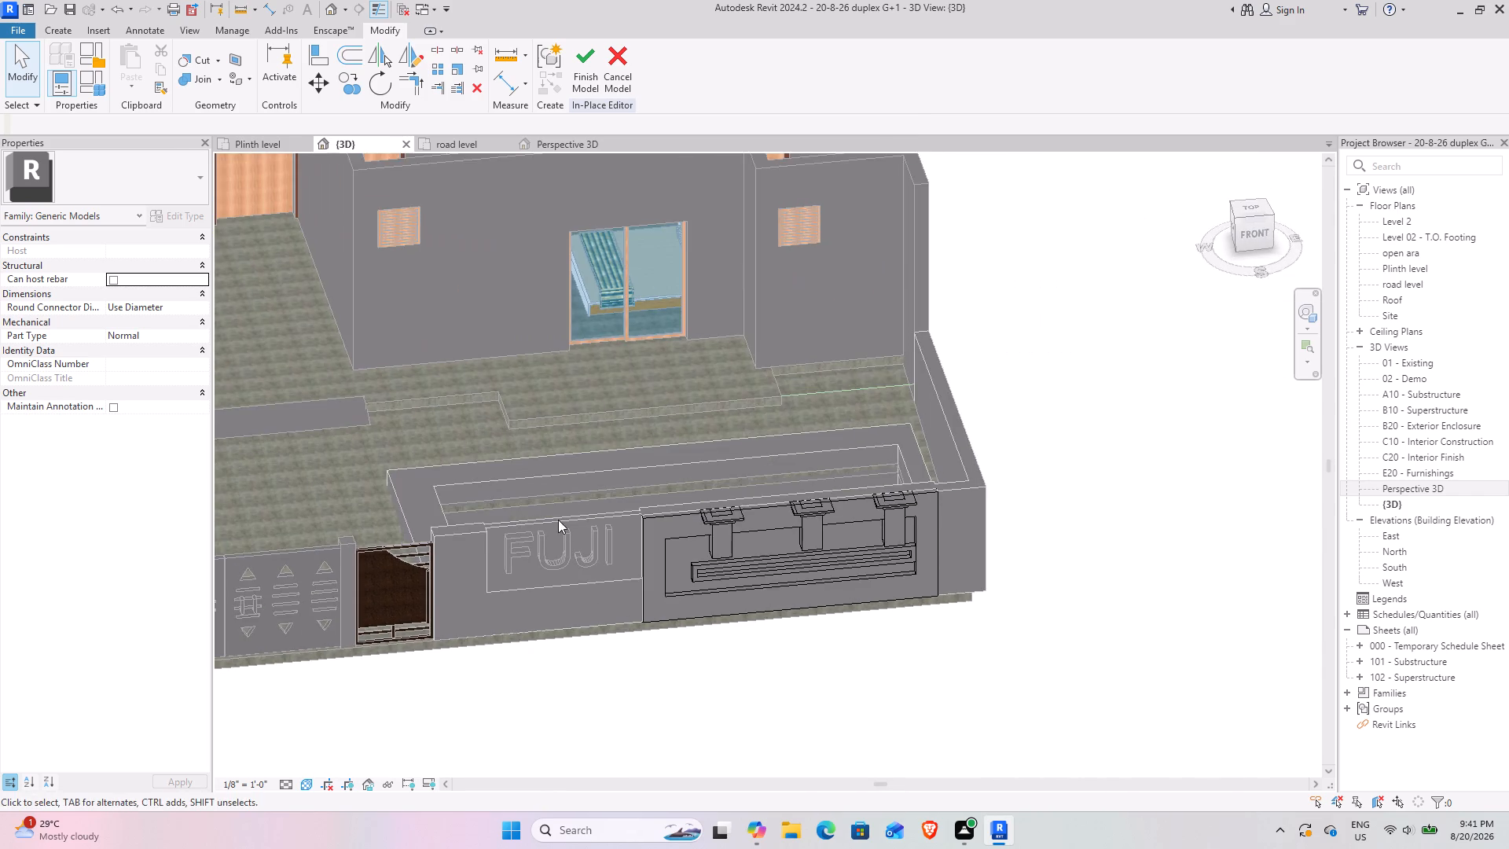
{"action": "middle_click_drag", "start_coordinate": [565, 522], "coordinate": [509, 375], "text": "shift"}
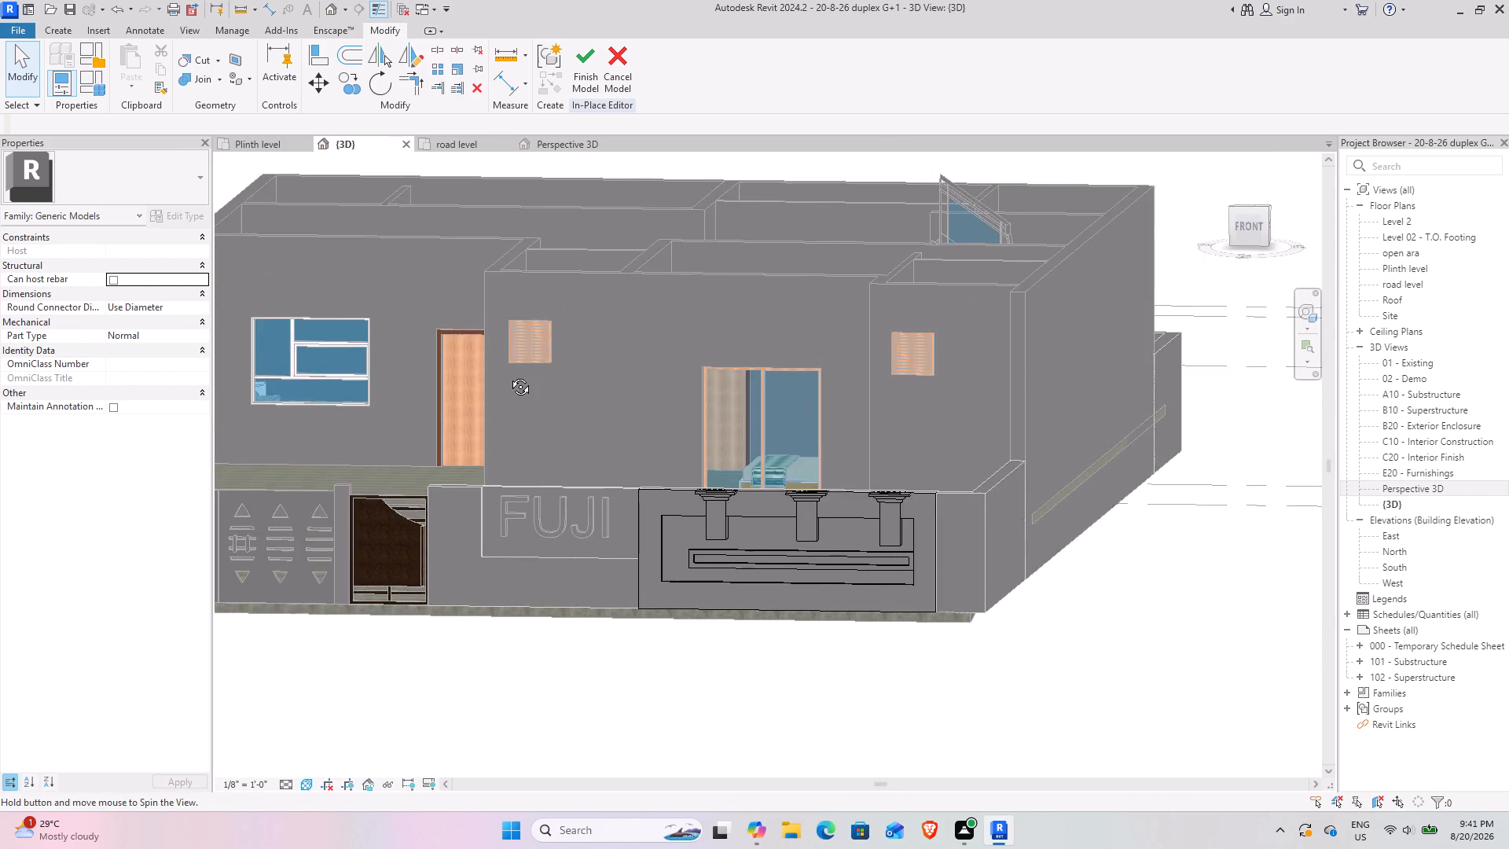
{"action": "middle_click_drag", "start_coordinate": [509, 375], "coordinate": [524, 381], "text": "shift"}
{"action": "middle_click_drag", "start_coordinate": [449, 410], "coordinate": [608, 412]}
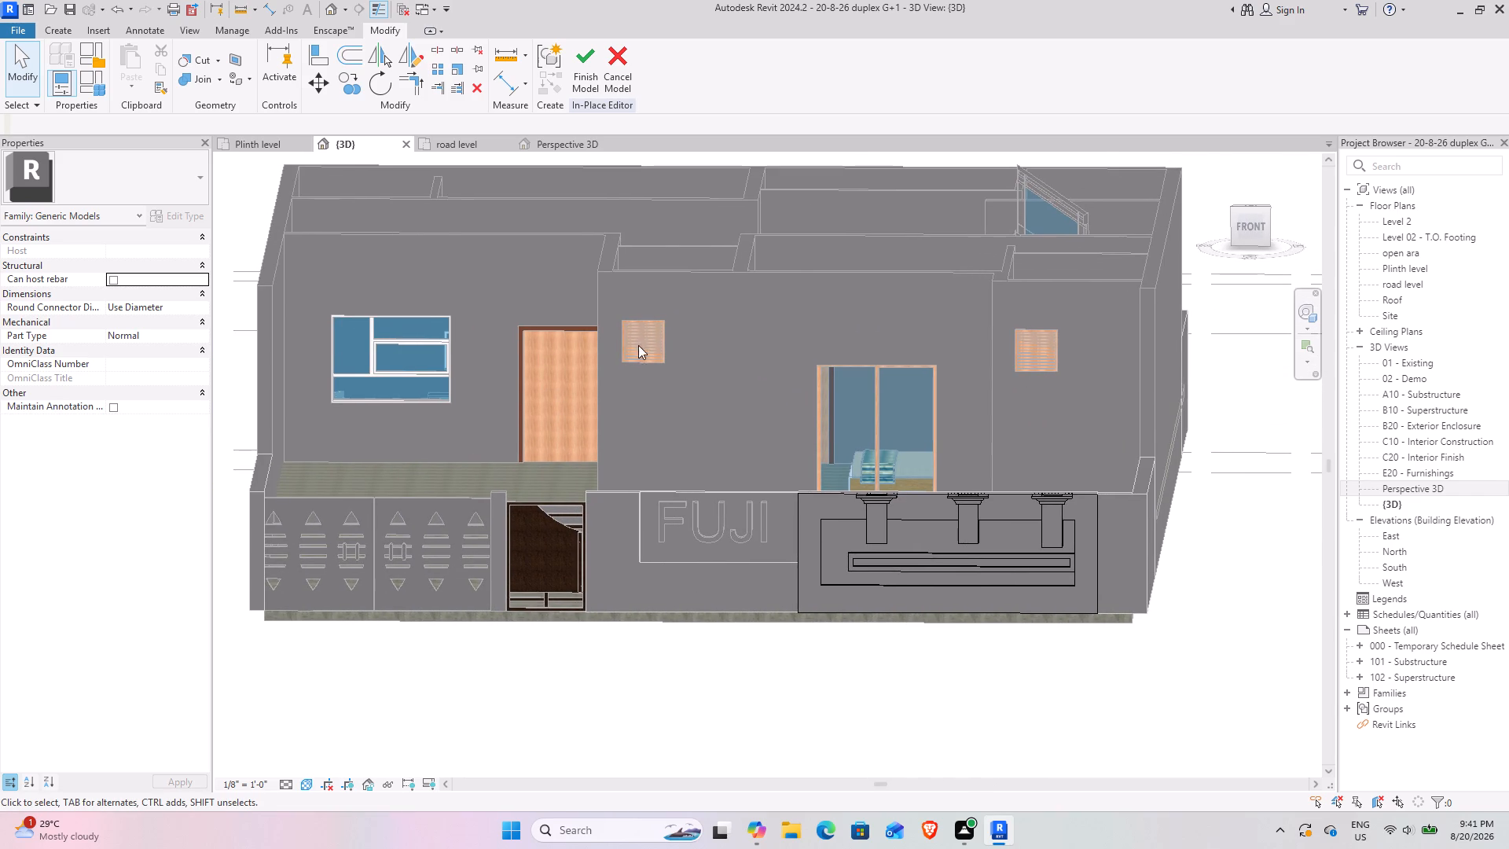
Finish the in-place model of the framed panel with the piers and hollow bar.
{"action": "left_click", "coordinate": [578, 78]}
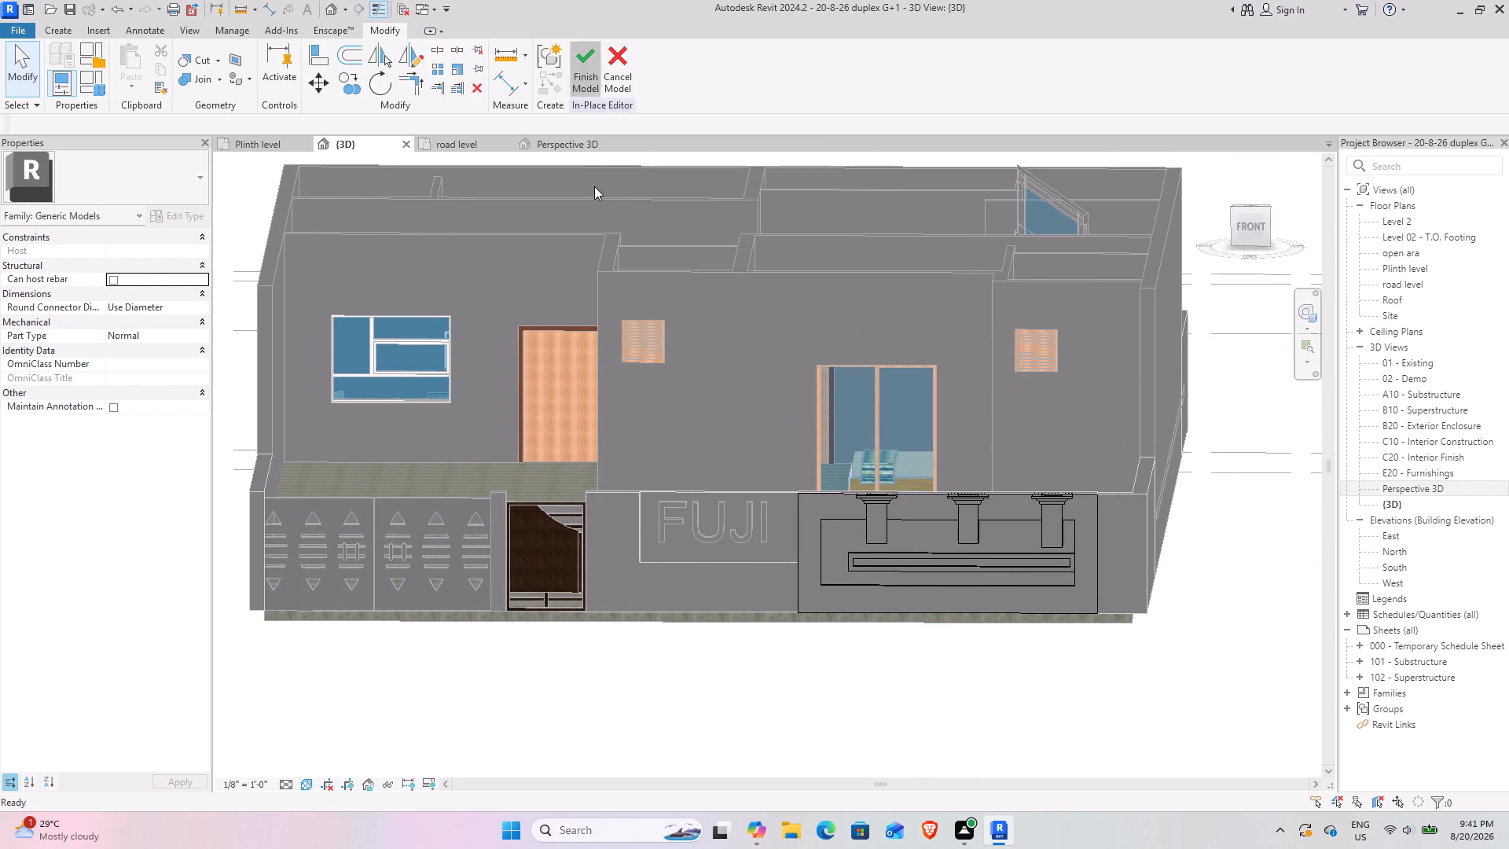
{"action": "middle_click_drag", "start_coordinate": [607, 441], "coordinate": [747, 416], "text": "shift"}
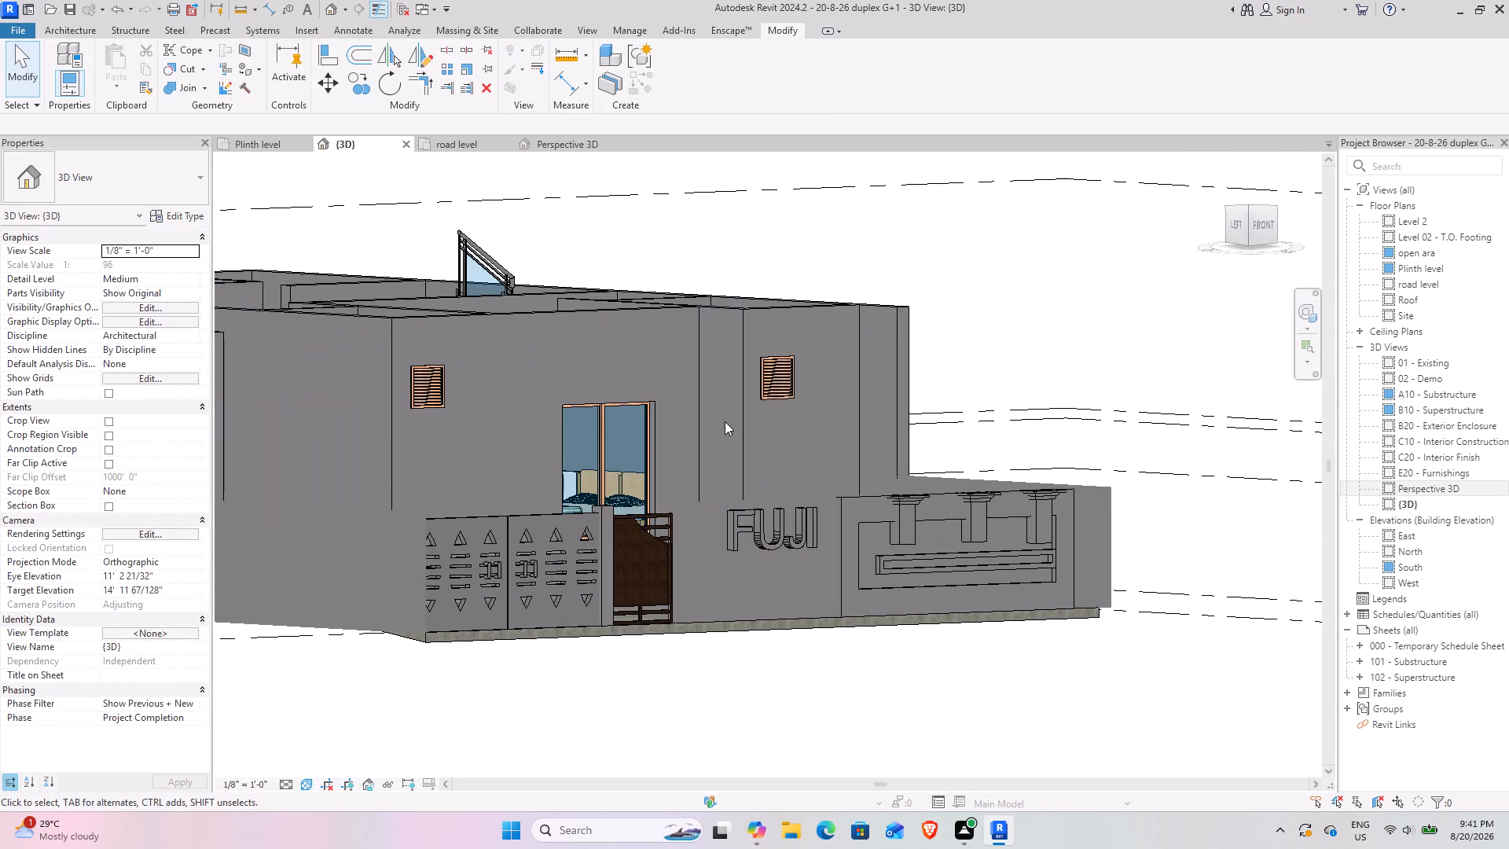
Examine the house and its front boundary wall in 3D from the front and from above.
{"action": "middle_click_drag", "start_coordinate": [713, 422], "coordinate": [484, 460], "text": "shift"}
{"action": "scroll", "coordinate": [534, 388], "scroll_direction": "down", "scroll_amount": 1}
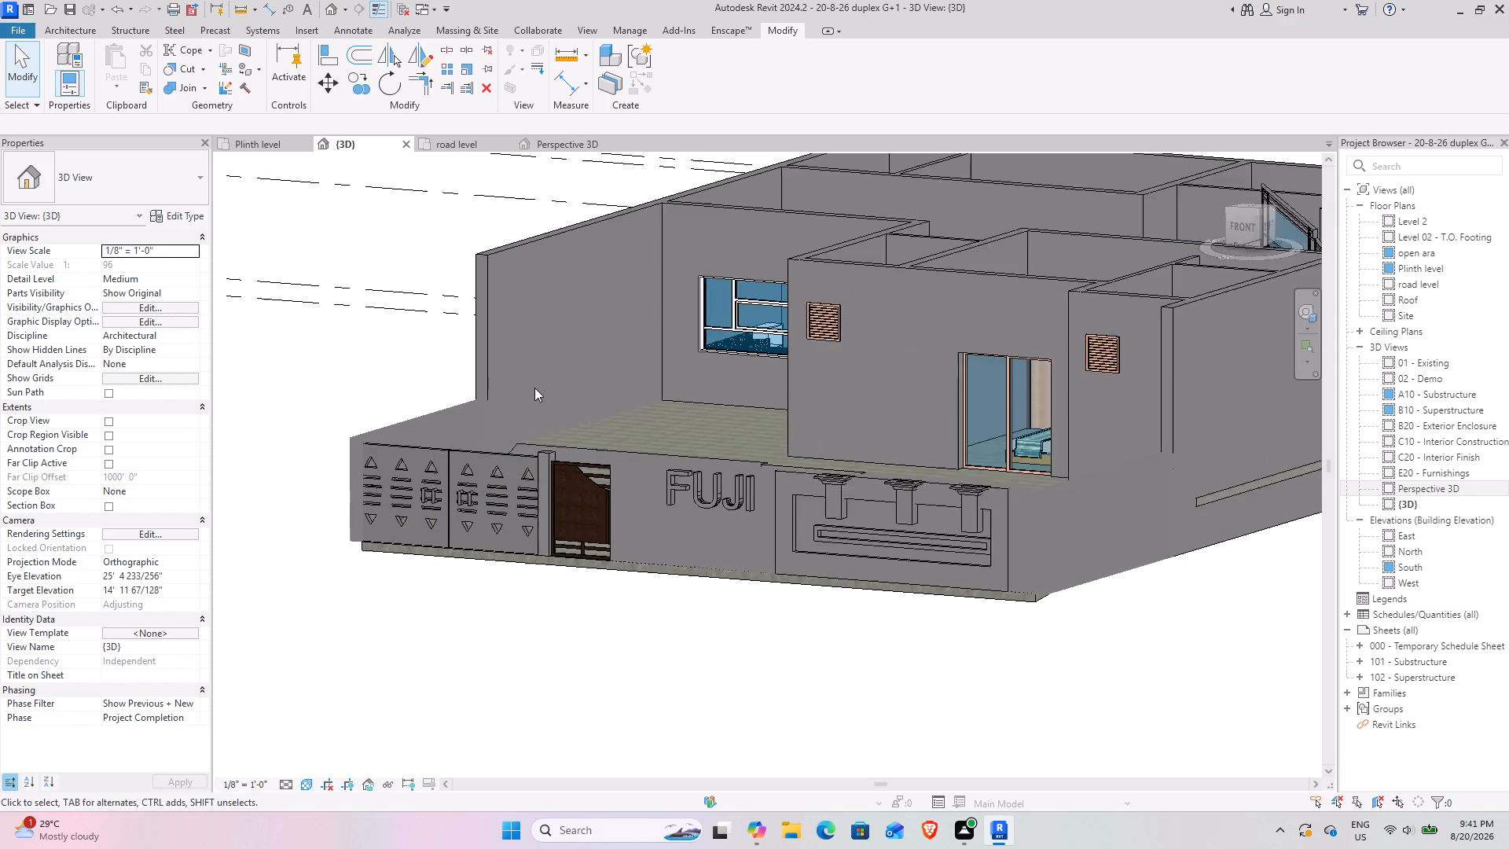
{"action": "scroll", "coordinate": [534, 388], "scroll_direction": "down", "scroll_amount": 1}
{"action": "middle_click_drag", "start_coordinate": [535, 388], "coordinate": [584, 432], "text": "shift"}
{"action": "middle_click_drag", "start_coordinate": [555, 366], "coordinate": [653, 487]}
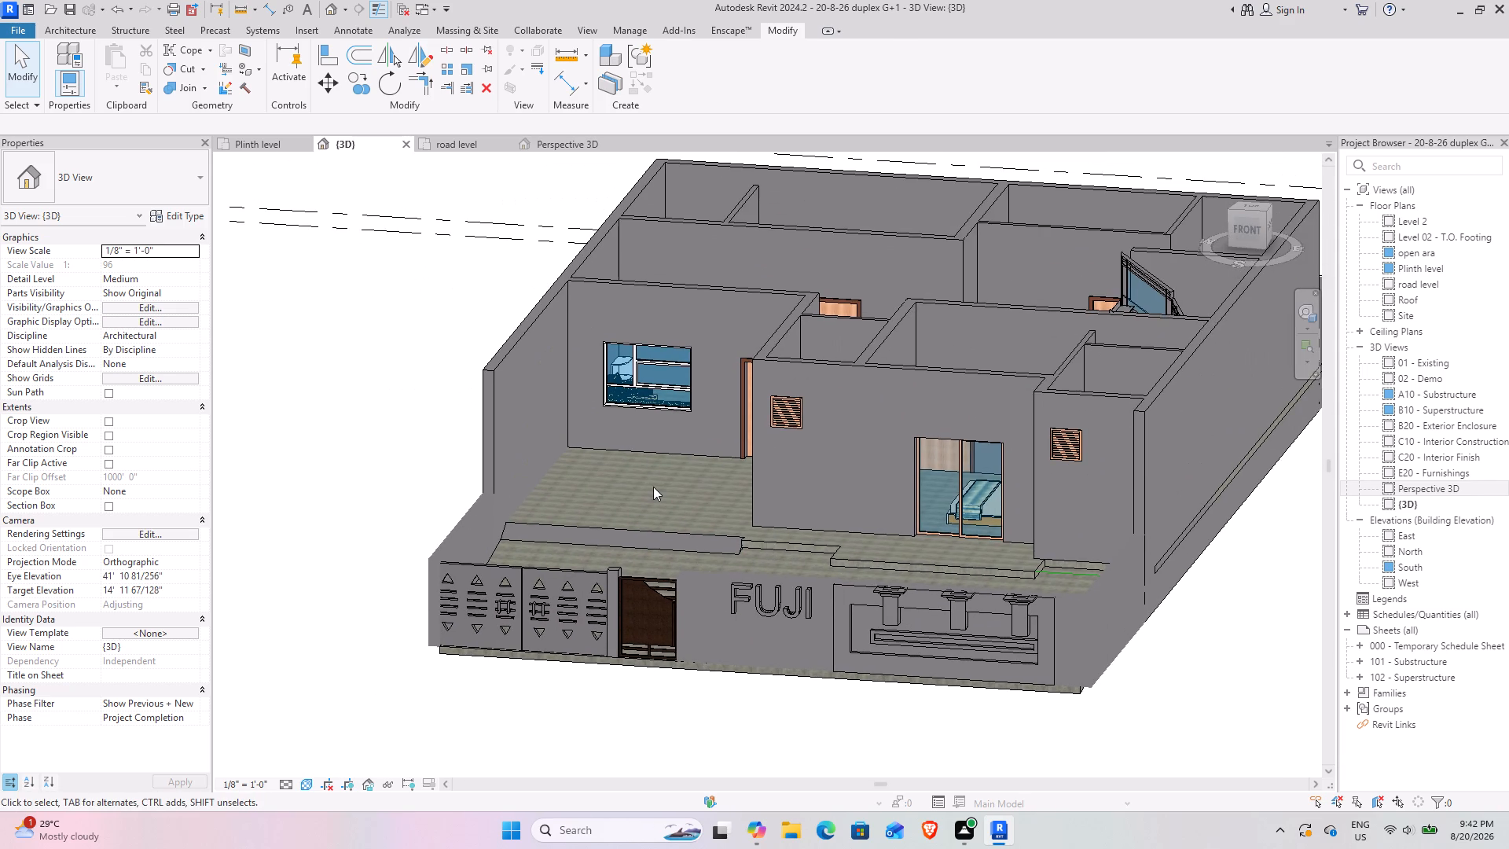
{"action": "middle_click_drag", "start_coordinate": [738, 377], "coordinate": [689, 557]}
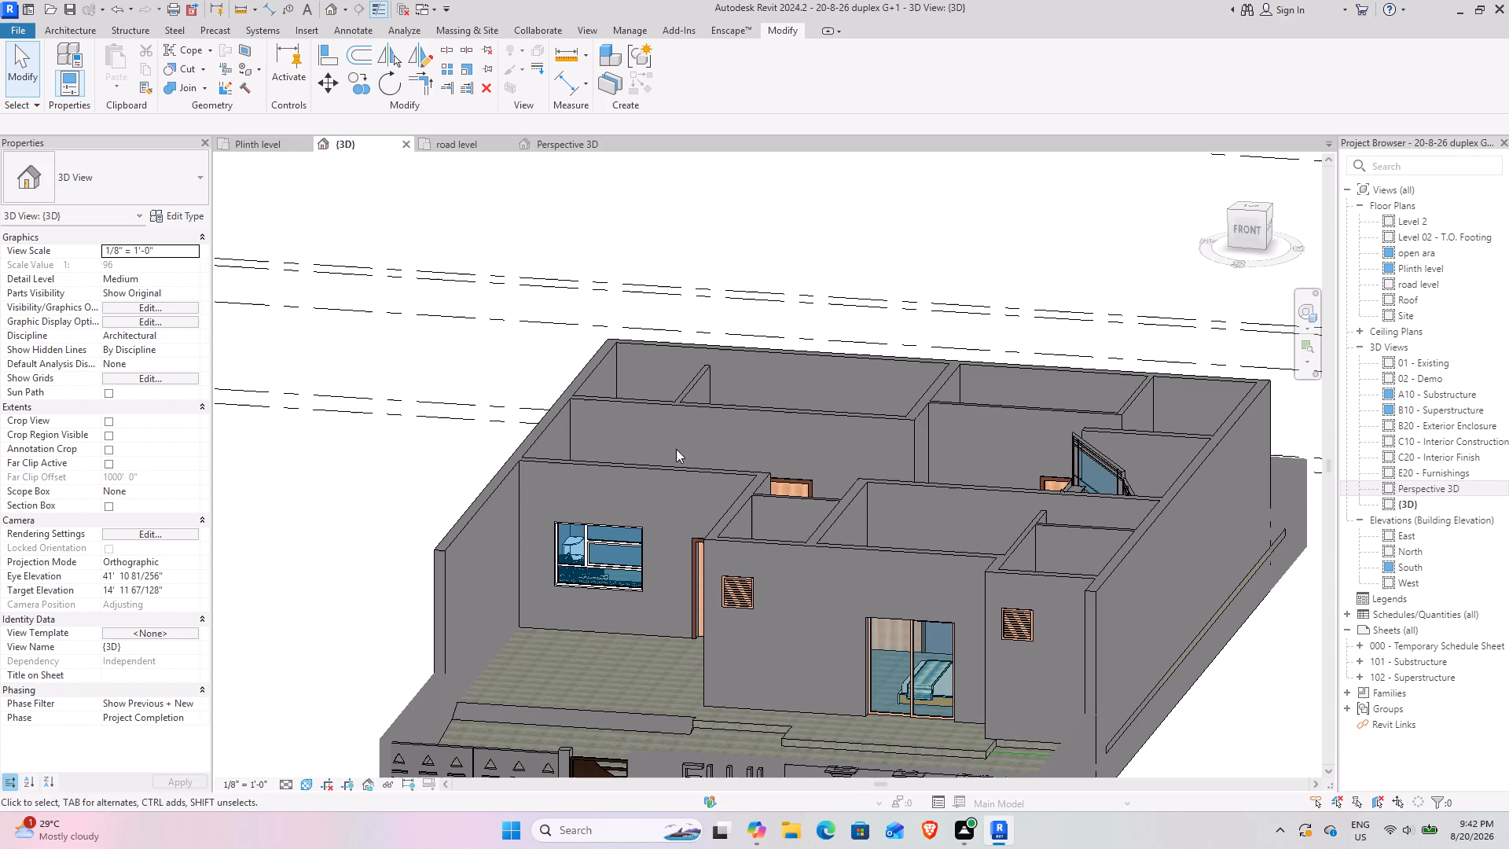
{"action": "middle_click_drag", "start_coordinate": [806, 474], "coordinate": [718, 469]}
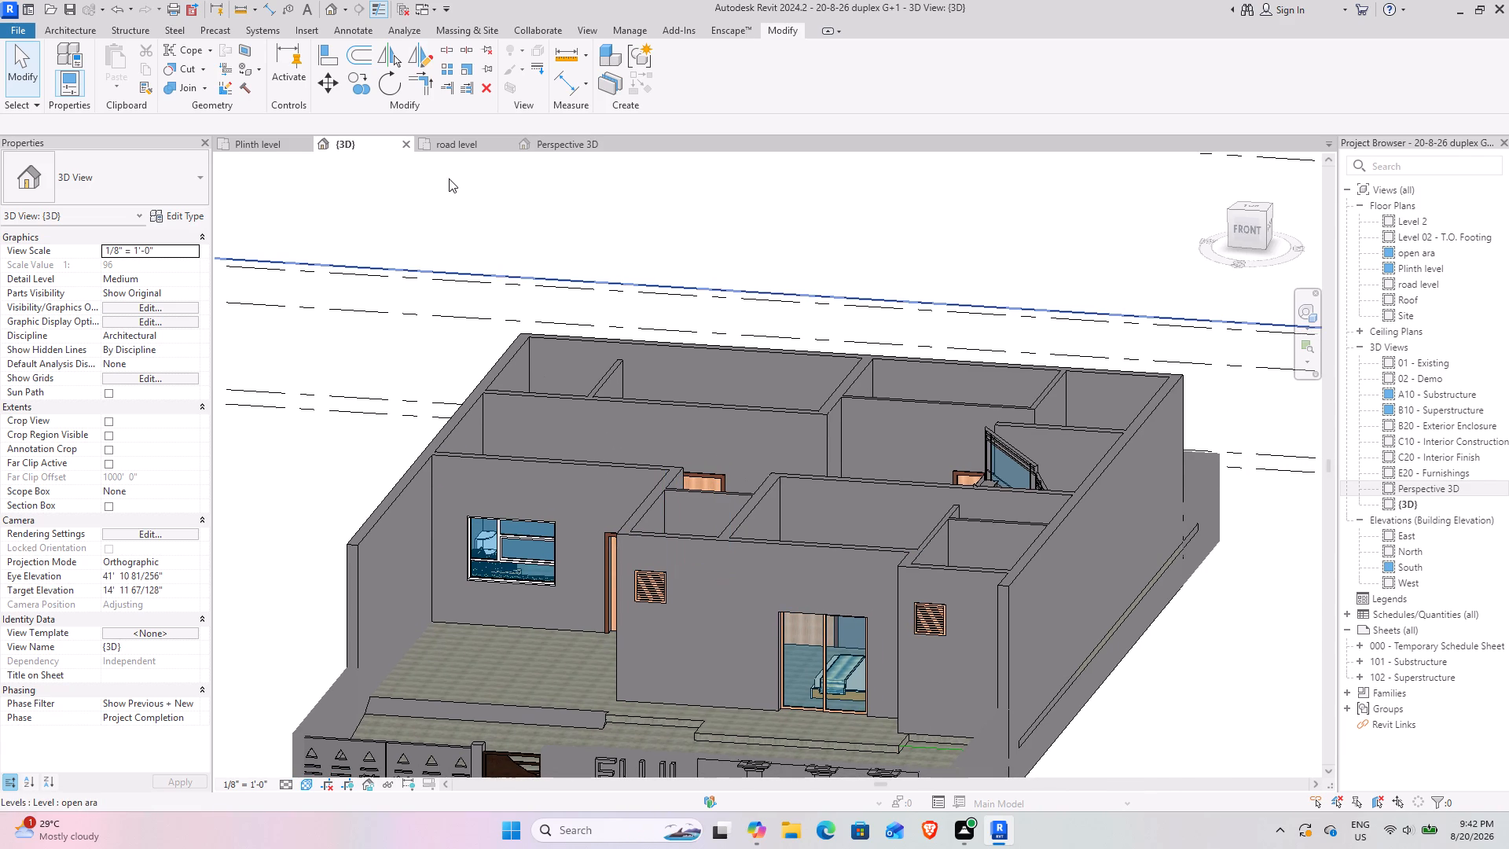
Open the Plinth level reflected ceiling plan.
{"action": "double_click", "coordinate": [1419, 334]}
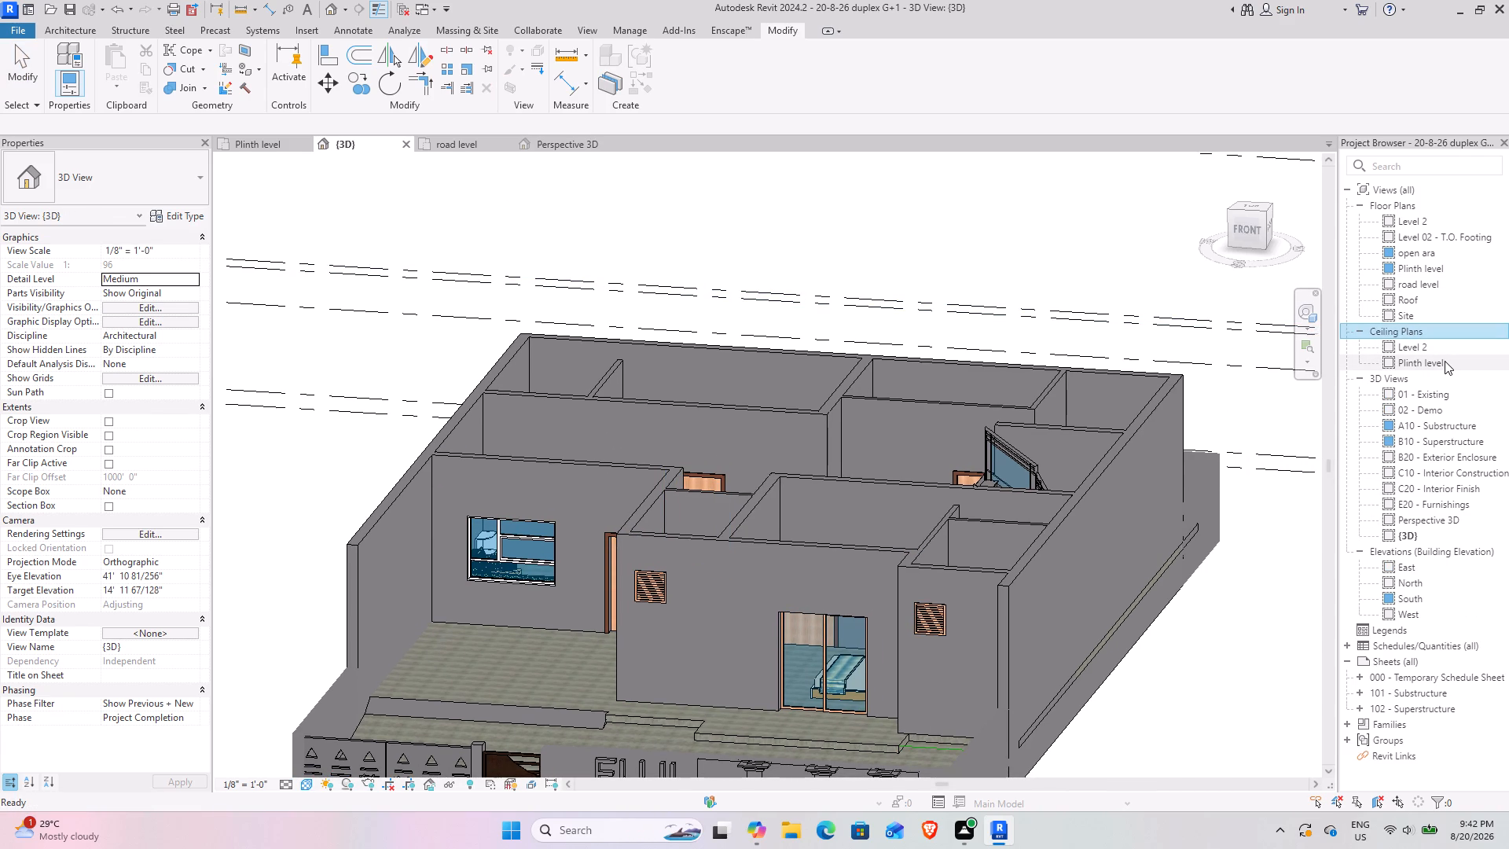
{"action": "left_click", "coordinate": [1445, 361]}
{"action": "left_click", "coordinate": [1445, 361]}
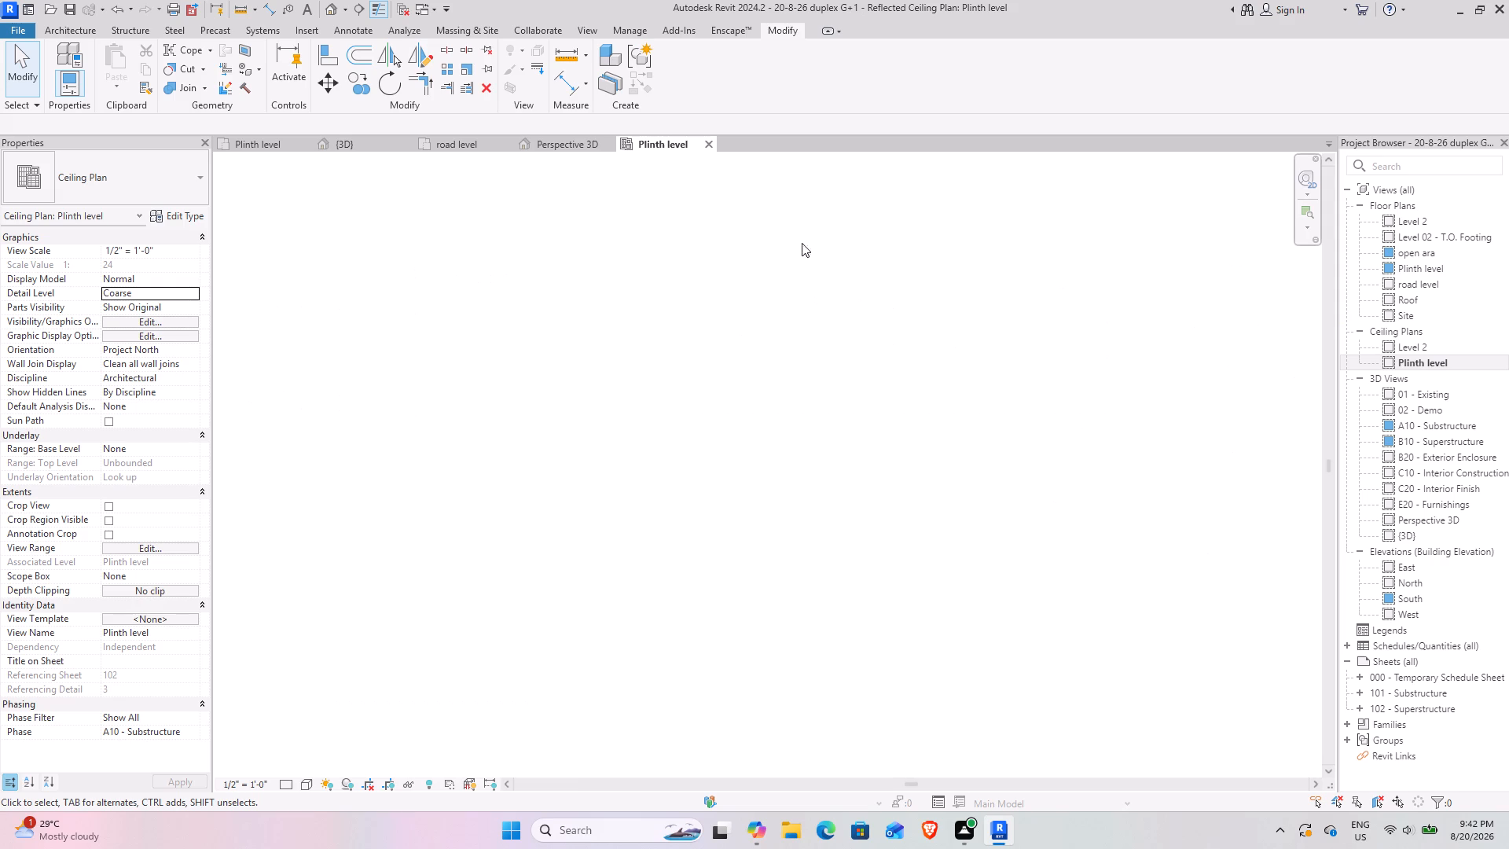
Set the ceiling plan's underlay range with road level as the base level and Level 2 as the top level.
{"action": "scroll", "coordinate": [754, 380], "scroll_direction": "down", "scroll_amount": 11}
{"action": "scroll", "coordinate": [660, 523], "scroll_direction": "up", "scroll_amount": 5}
{"action": "scroll", "coordinate": [641, 491], "scroll_direction": "down", "scroll_amount": 14}
{"action": "scroll", "coordinate": [641, 482], "scroll_direction": "up", "scroll_amount": 7}
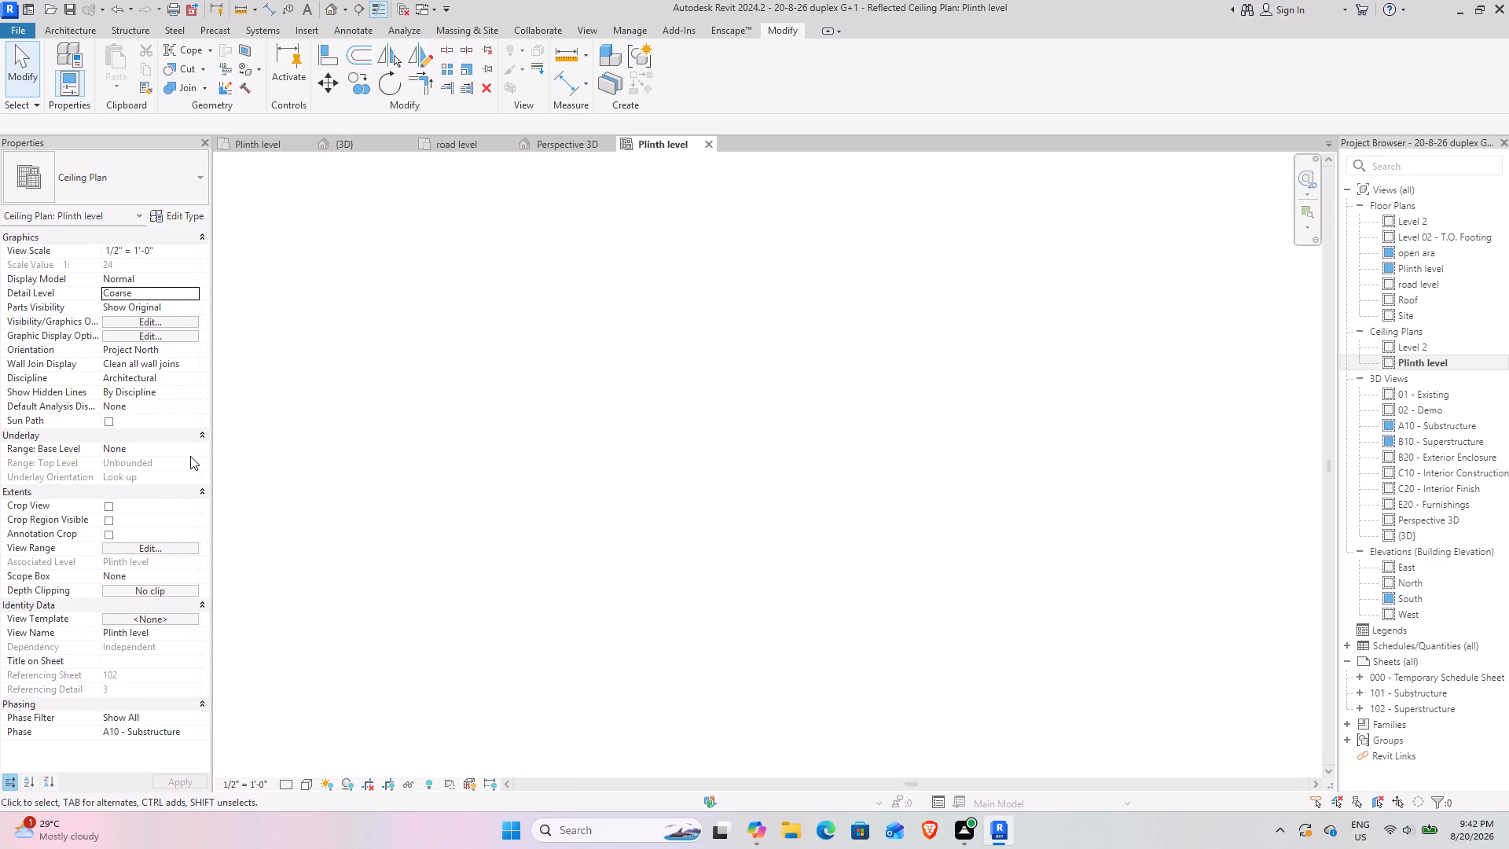
{"action": "left_click", "coordinate": [196, 448]}
{"action": "scroll", "coordinate": [130, 504], "scroll_direction": "down", "scroll_amount": 1}
{"action": "scroll", "coordinate": [128, 494], "scroll_direction": "up", "scroll_amount": 1}
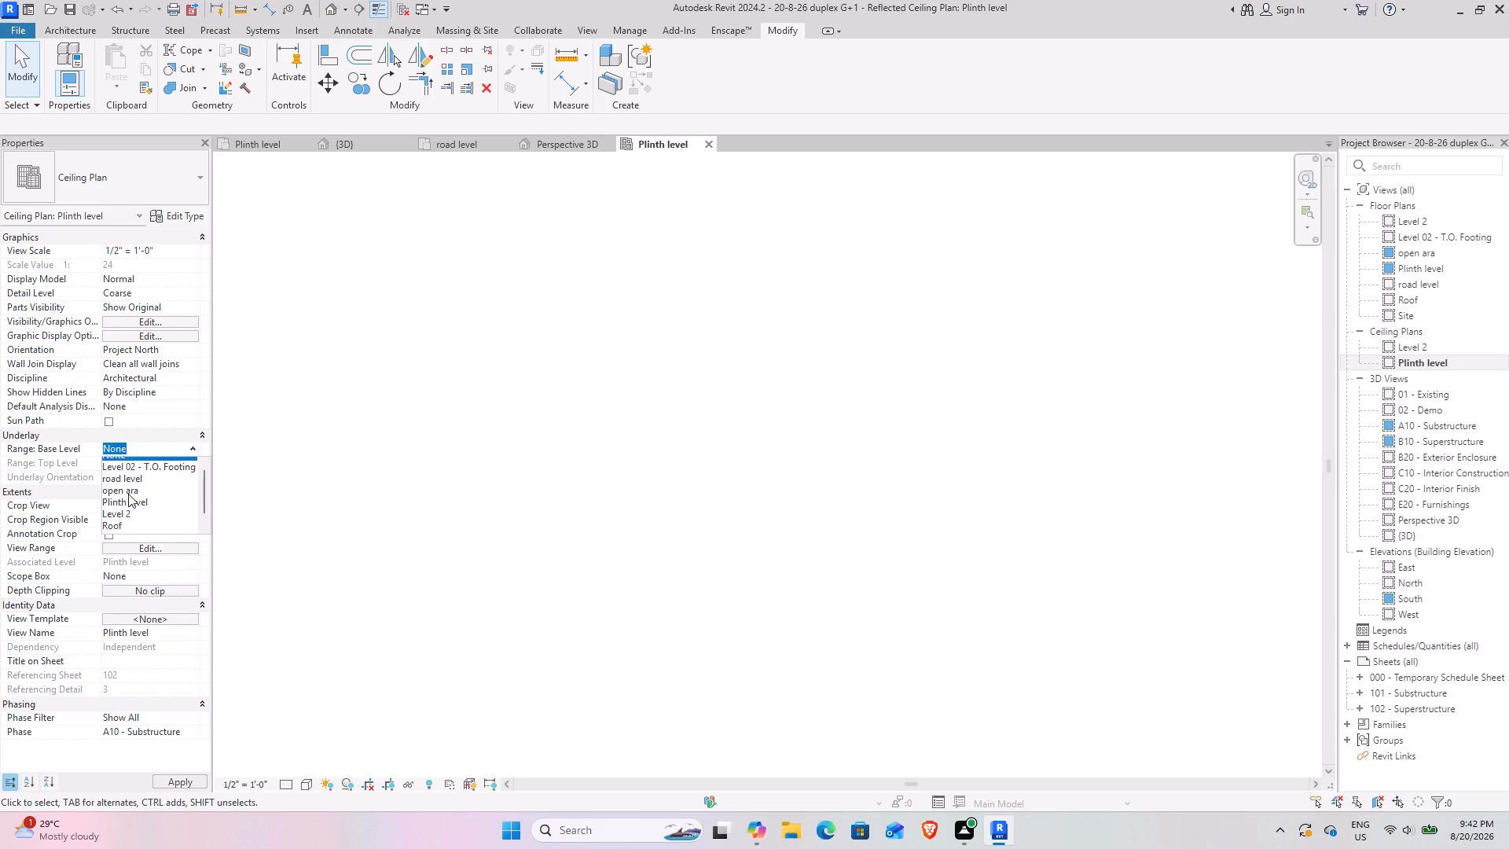
{"action": "left_click", "coordinate": [141, 485]}
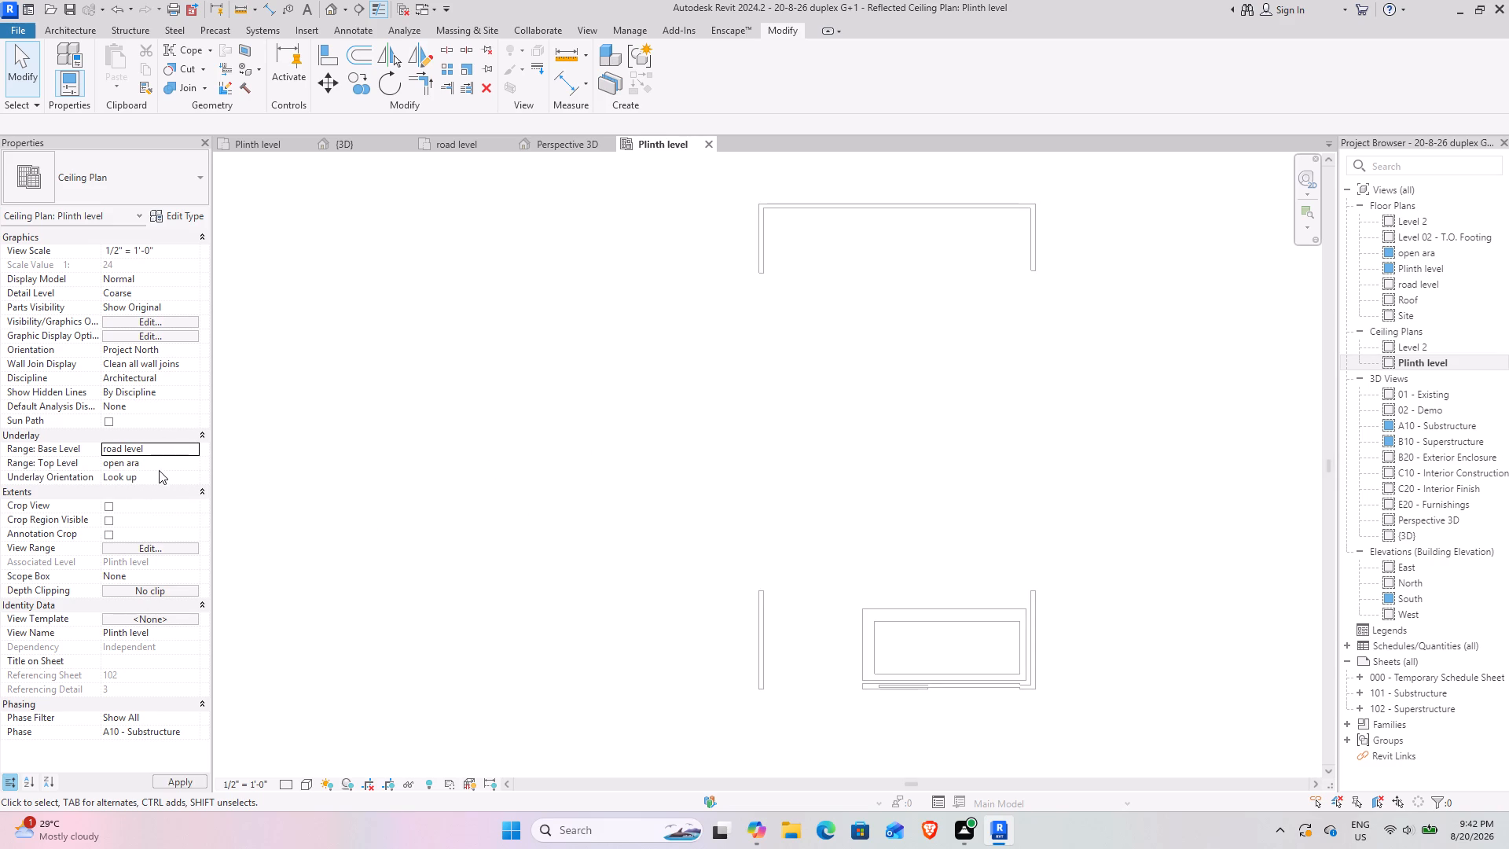
{"action": "left_click", "coordinate": [191, 462]}
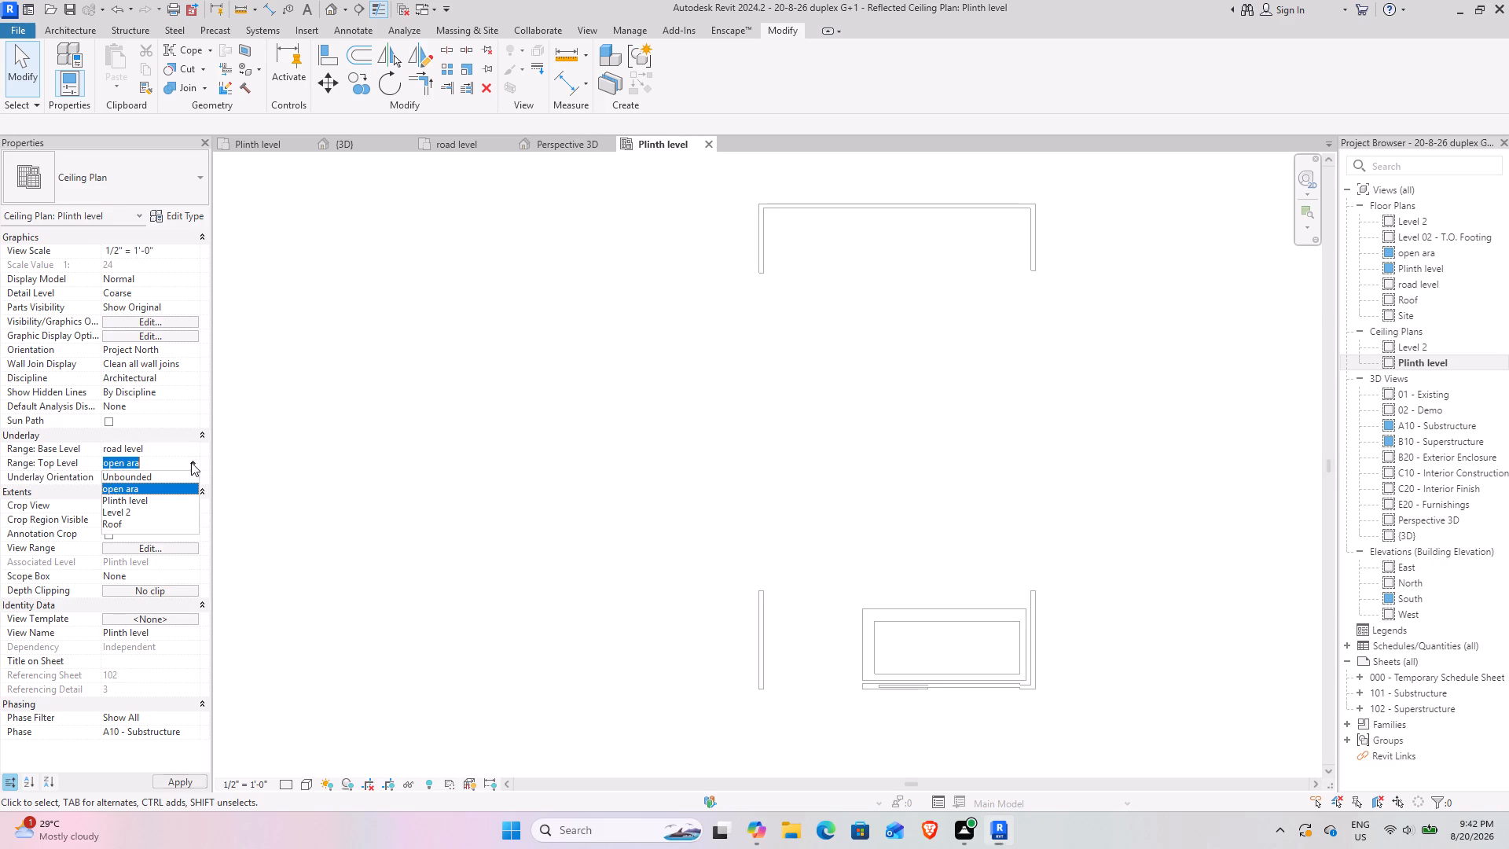
{"action": "left_click", "coordinate": [129, 514]}
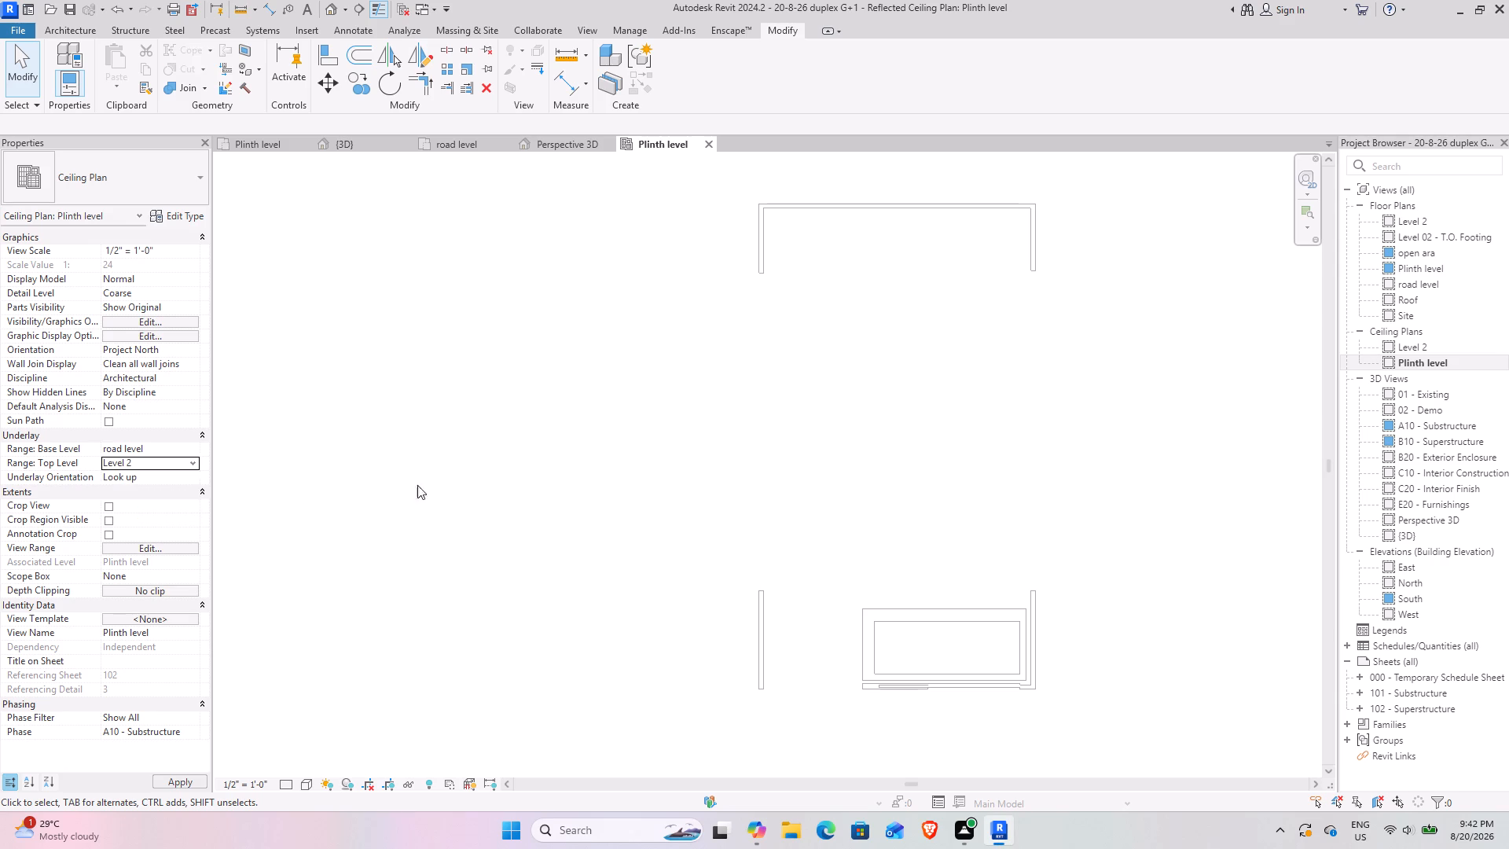
{"action": "left_click", "coordinate": [687, 447]}
Start a sketched 2' x 4' ACT System compound ceiling on Plinth level with a 9' height offset.
{"action": "scroll", "coordinate": [882, 487], "scroll_direction": "up", "scroll_amount": 2}
{"action": "scroll", "coordinate": [942, 527], "scroll_direction": "up", "scroll_amount": 1}
{"action": "middle_click_drag", "start_coordinate": [936, 526], "coordinate": [732, 477]}
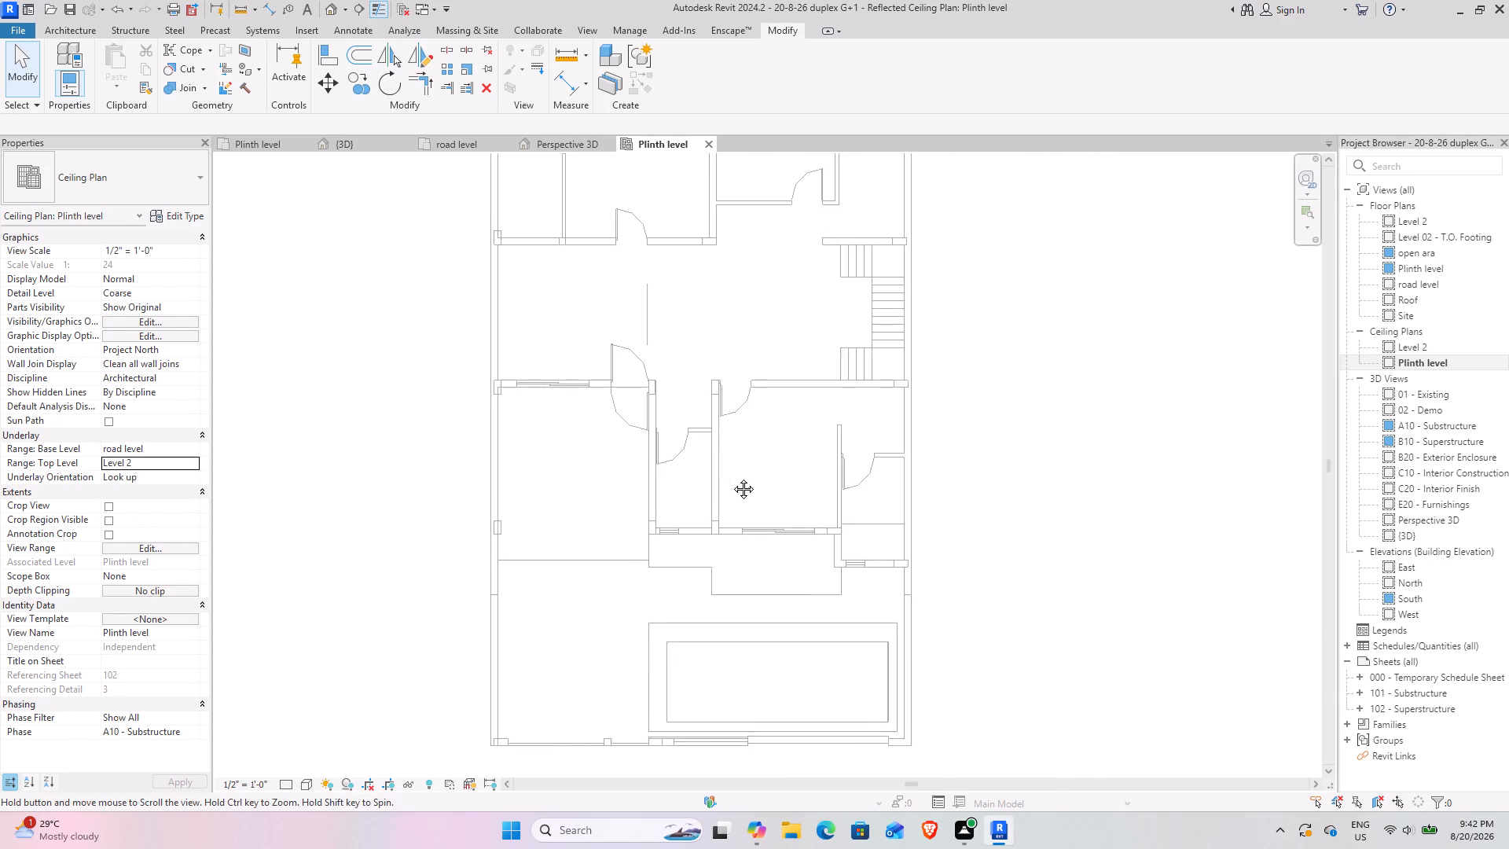
{"action": "middle_click_drag", "start_coordinate": [732, 477], "coordinate": [688, 464]}
{"action": "scroll", "coordinate": [662, 480], "scroll_direction": "down", "scroll_amount": 2}
{"action": "middle_click_drag", "start_coordinate": [654, 350], "coordinate": [655, 467]}
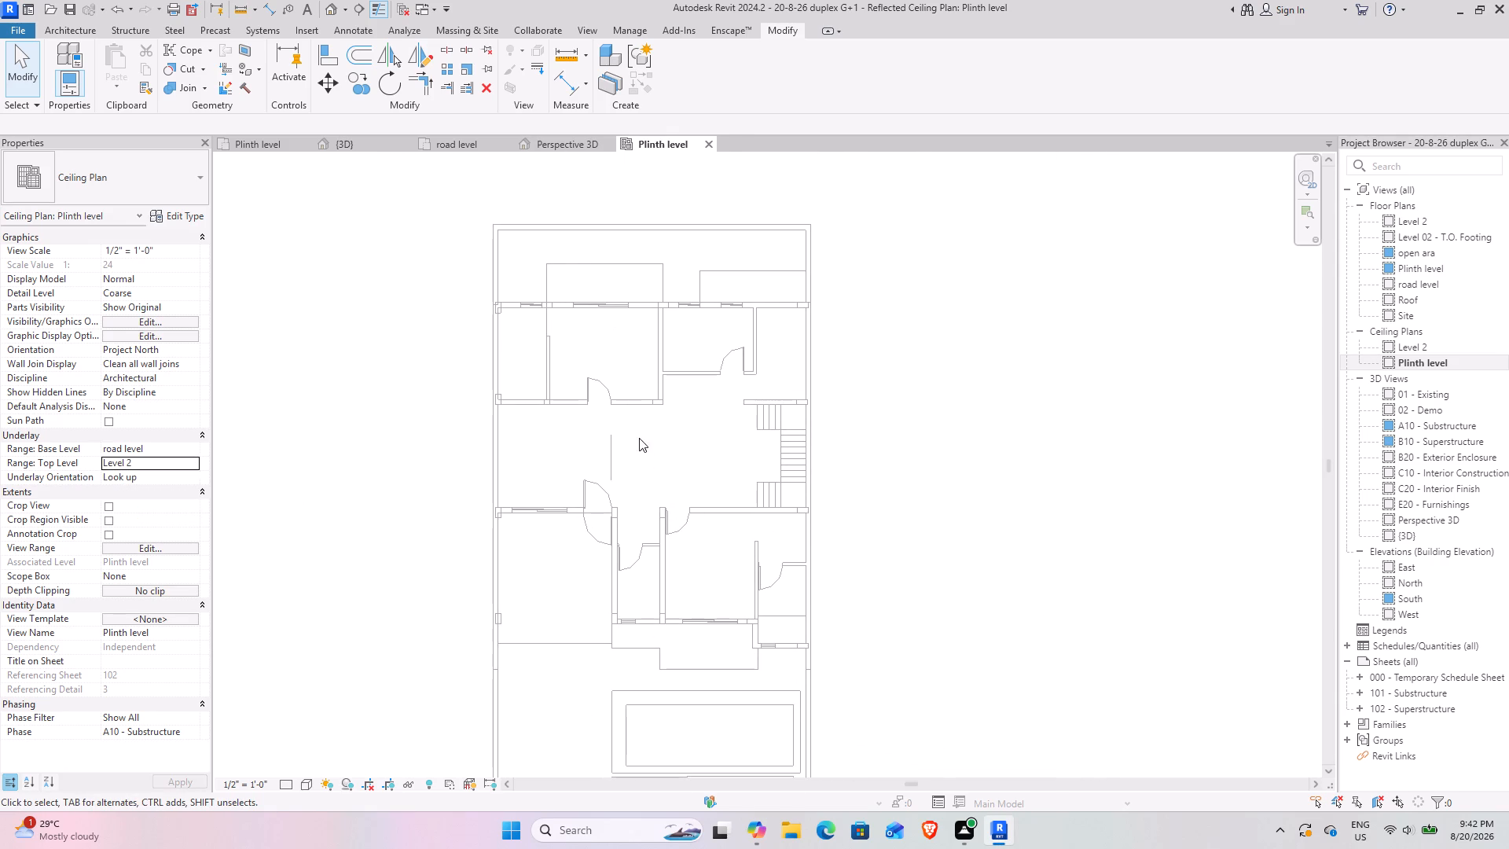
{"action": "left_click", "coordinate": [58, 35]}
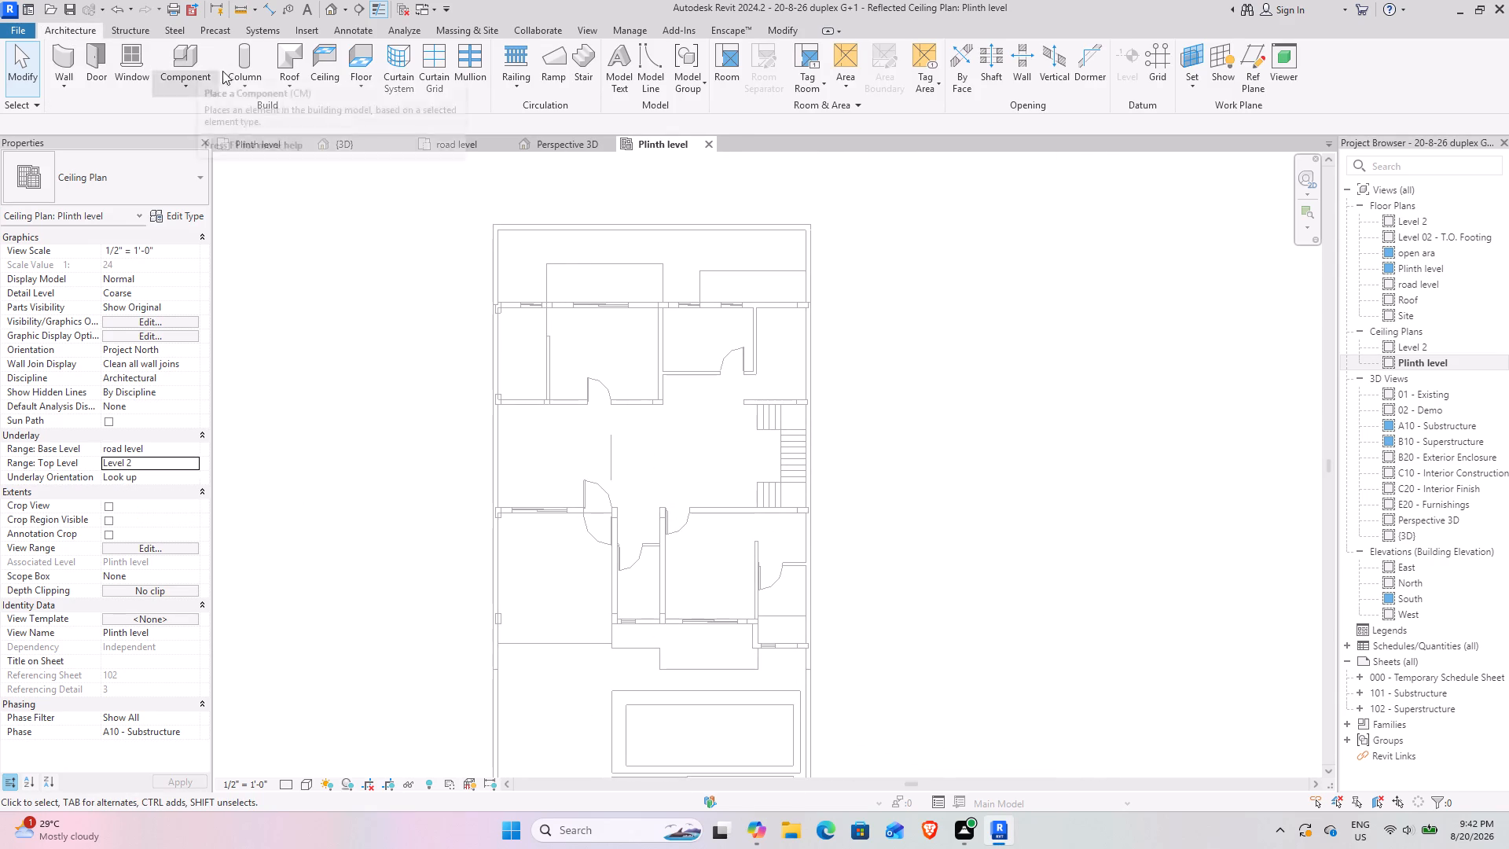
{"action": "left_click", "coordinate": [338, 50]}
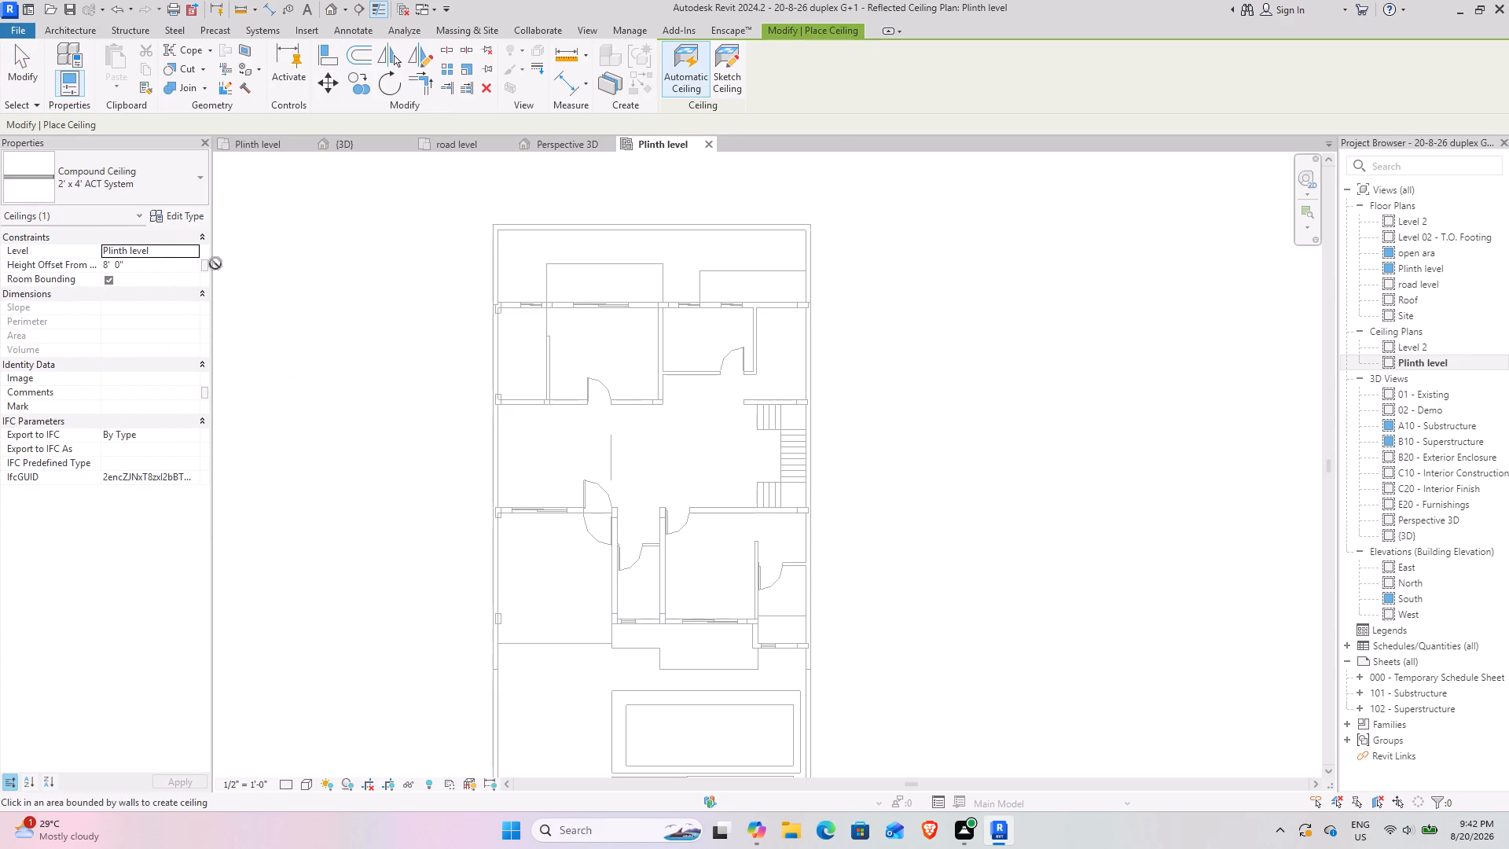
{"action": "left_click", "coordinate": [141, 269]}
{"action": "left_click", "coordinate": [149, 259]}
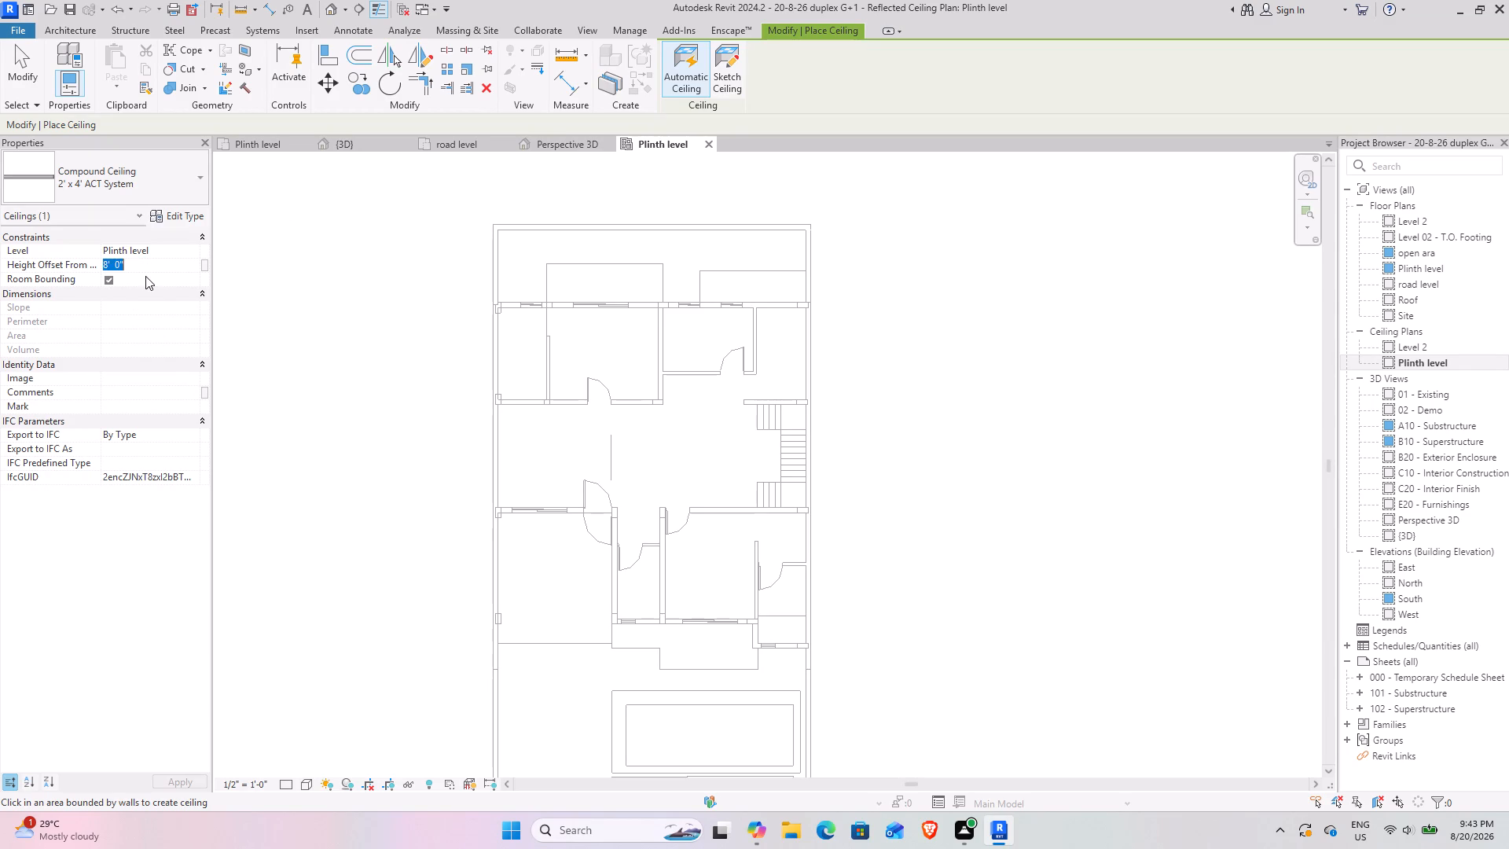
{"action": "type", "text": "9'"}
{"action": "key", "text": "Return"}
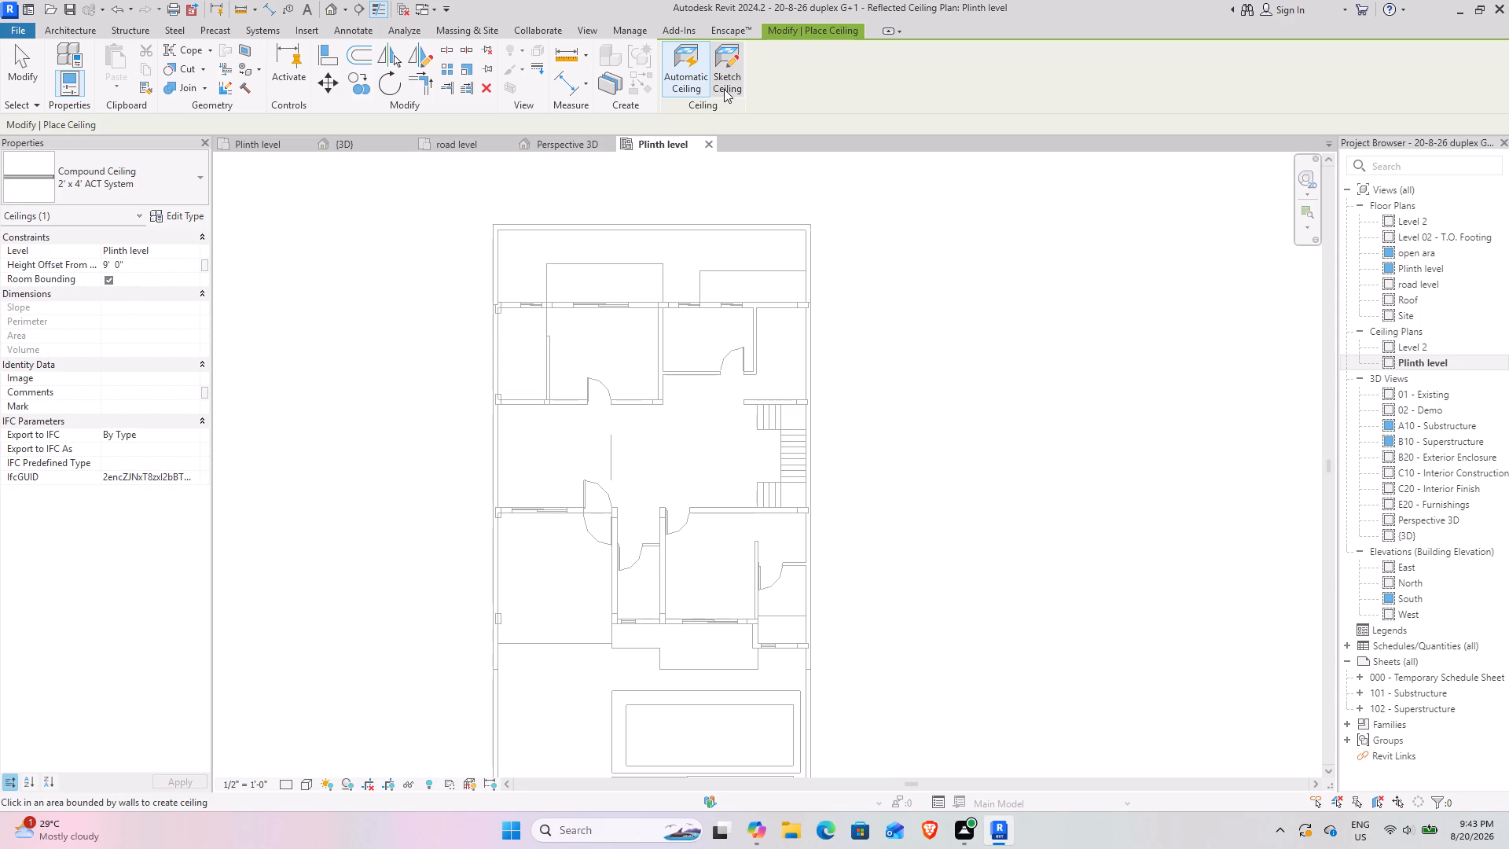
{"action": "left_click", "coordinate": [743, 74]}
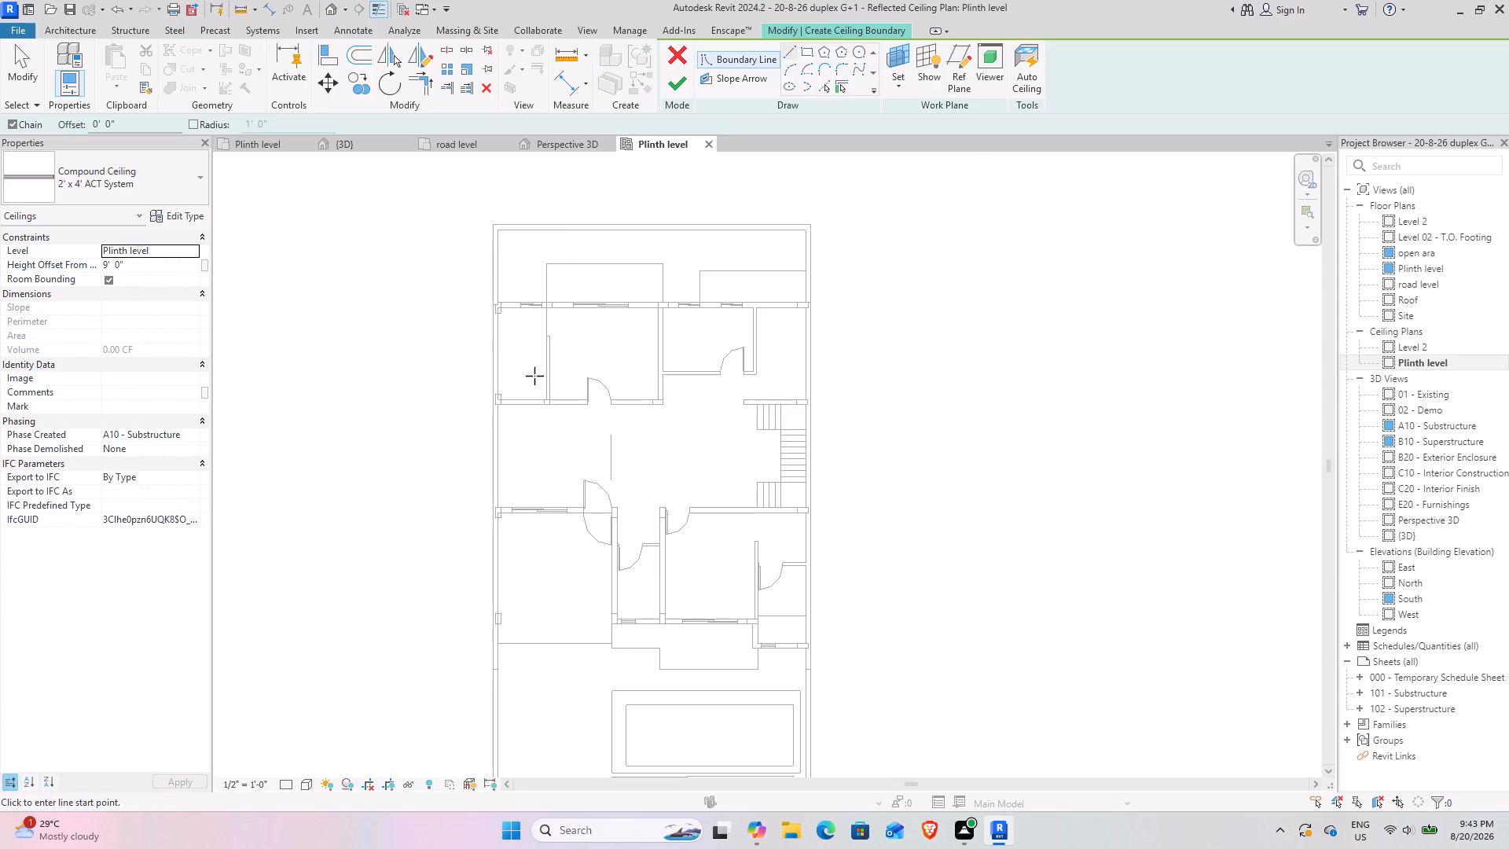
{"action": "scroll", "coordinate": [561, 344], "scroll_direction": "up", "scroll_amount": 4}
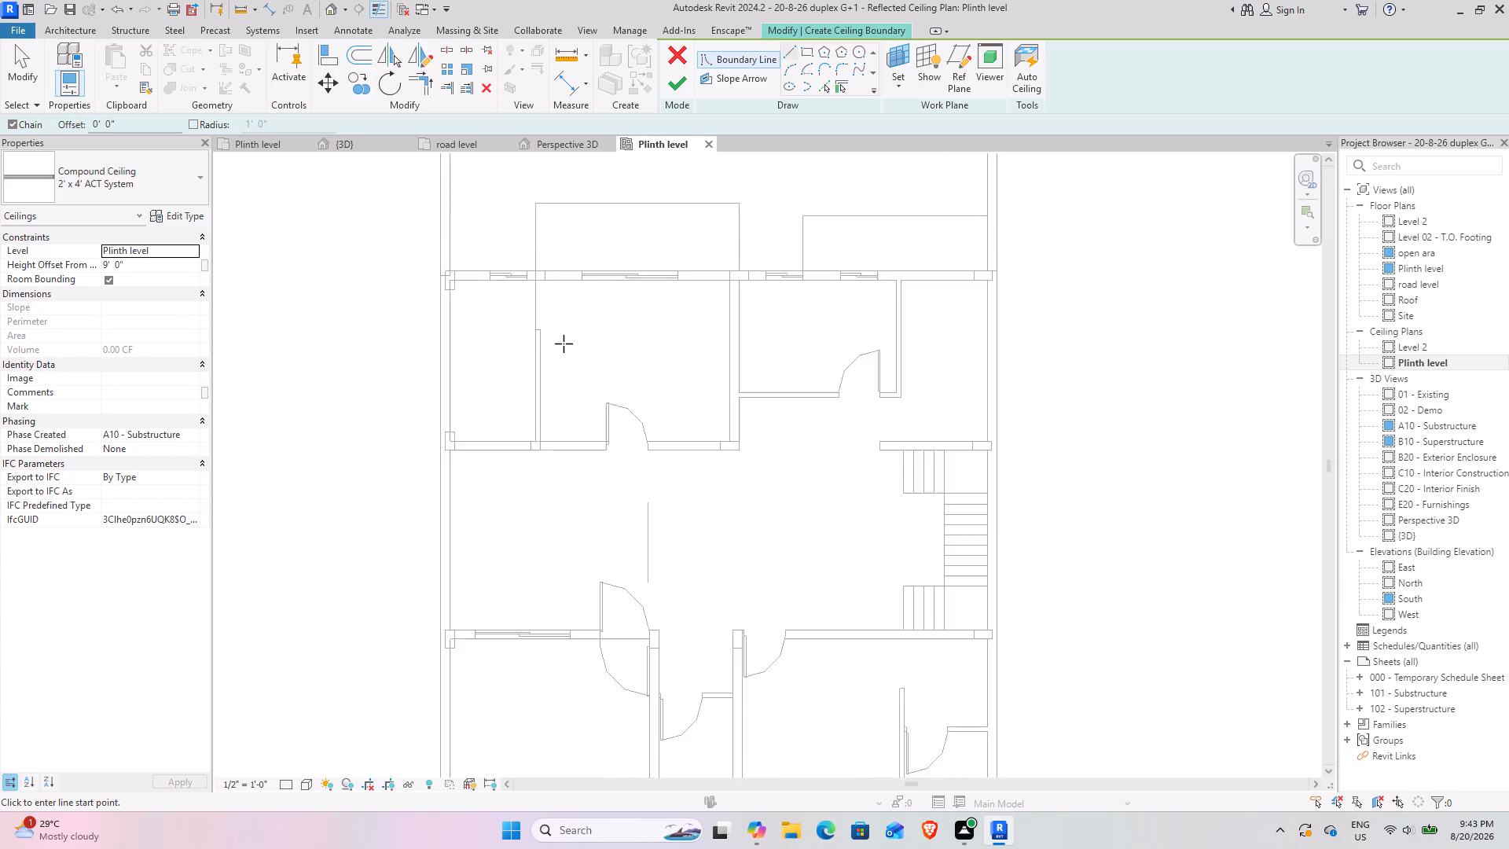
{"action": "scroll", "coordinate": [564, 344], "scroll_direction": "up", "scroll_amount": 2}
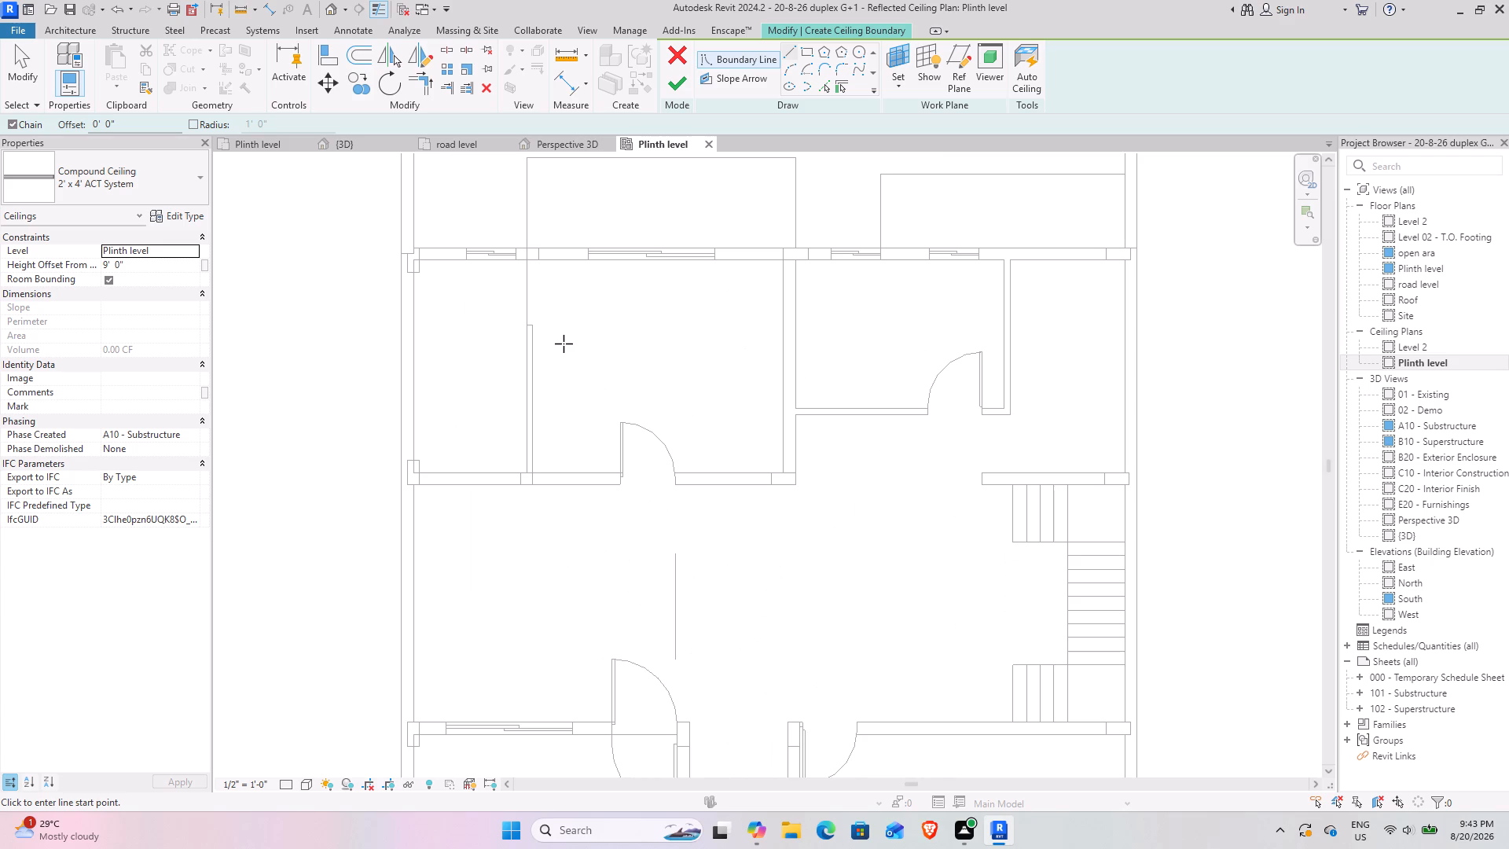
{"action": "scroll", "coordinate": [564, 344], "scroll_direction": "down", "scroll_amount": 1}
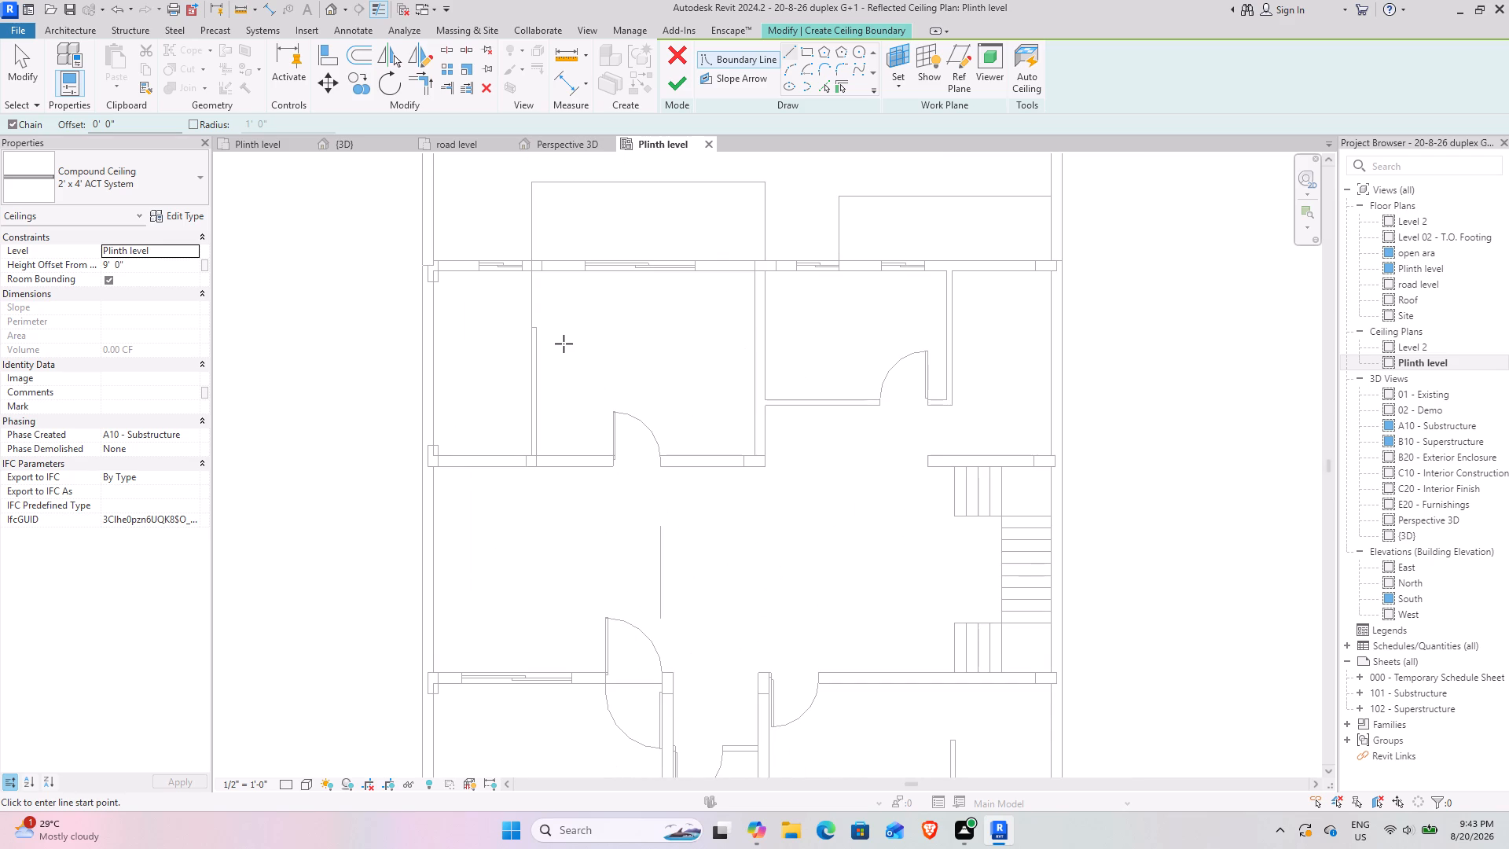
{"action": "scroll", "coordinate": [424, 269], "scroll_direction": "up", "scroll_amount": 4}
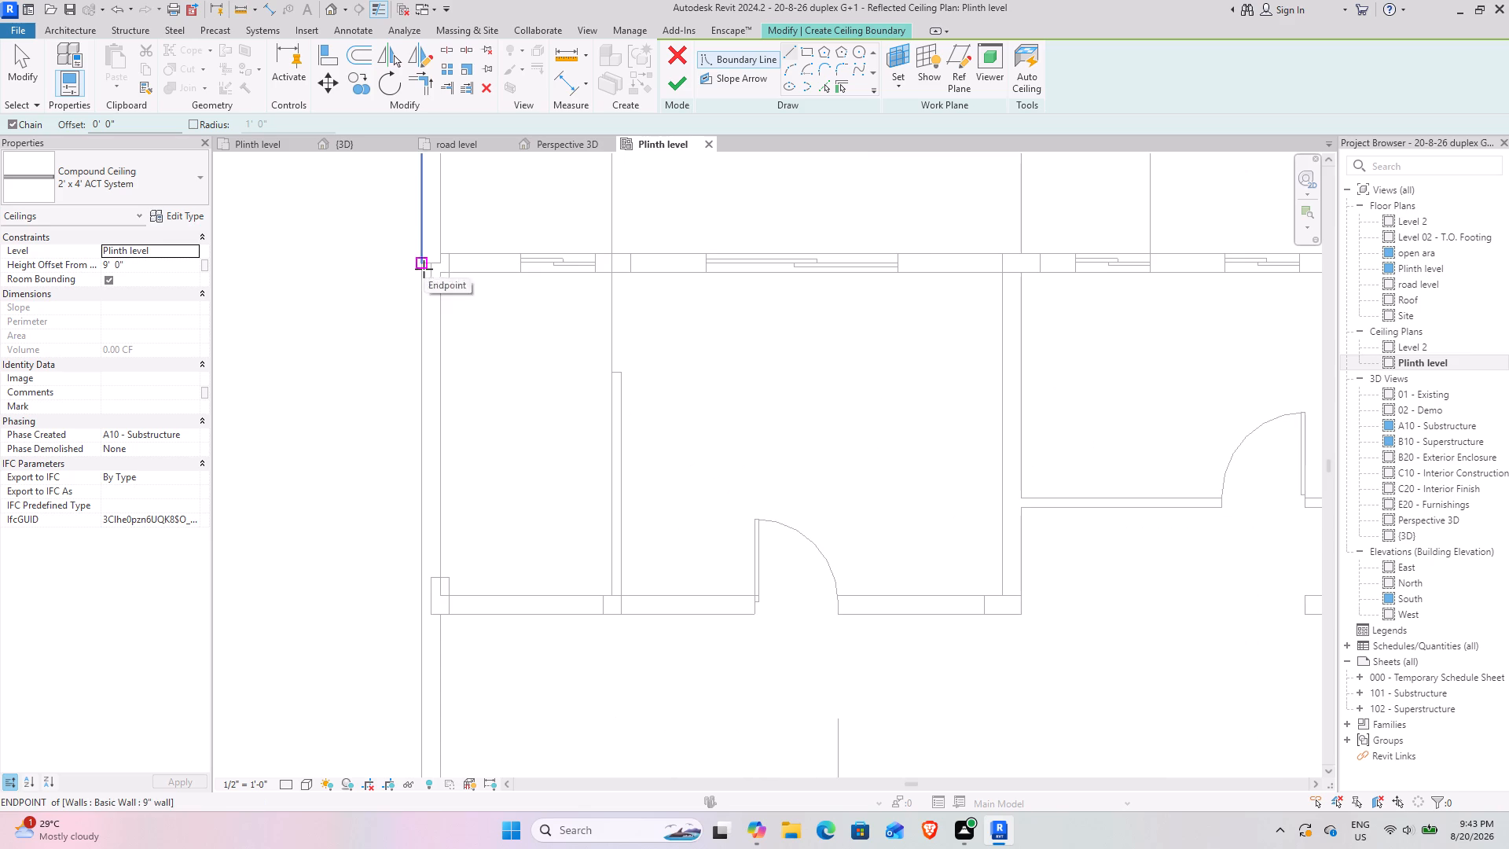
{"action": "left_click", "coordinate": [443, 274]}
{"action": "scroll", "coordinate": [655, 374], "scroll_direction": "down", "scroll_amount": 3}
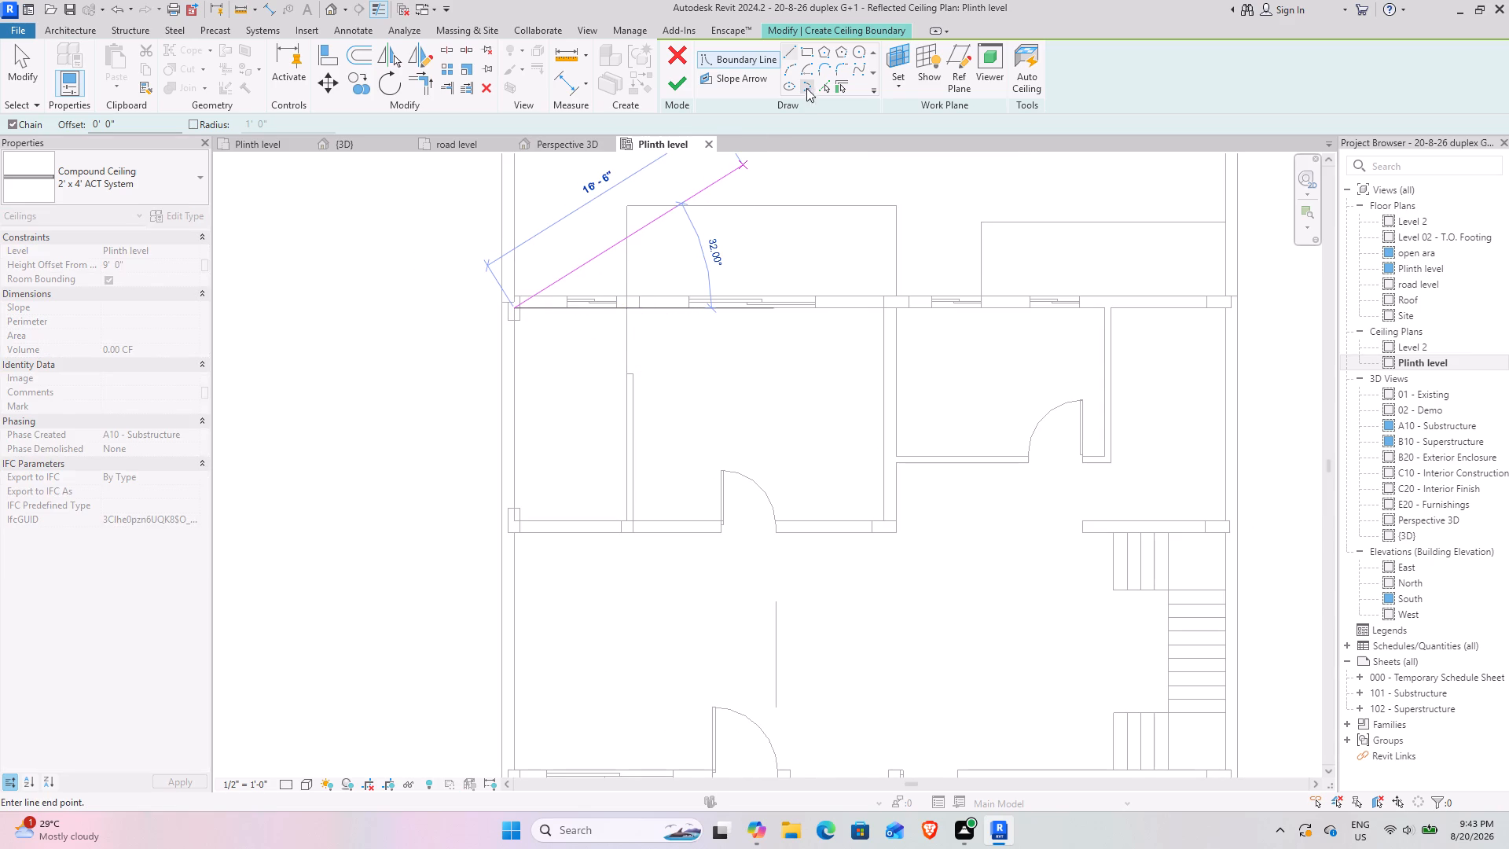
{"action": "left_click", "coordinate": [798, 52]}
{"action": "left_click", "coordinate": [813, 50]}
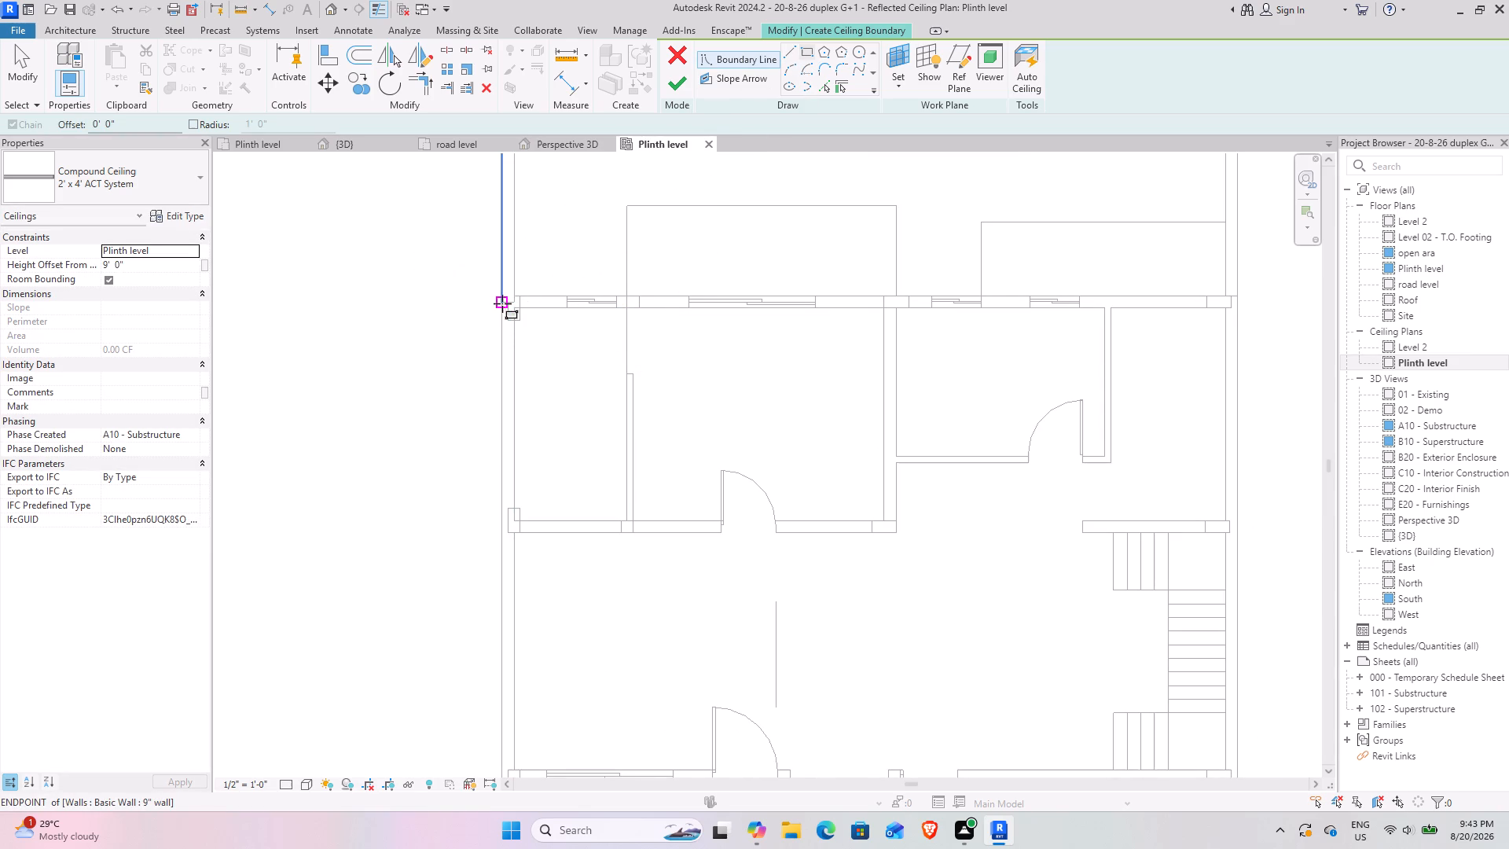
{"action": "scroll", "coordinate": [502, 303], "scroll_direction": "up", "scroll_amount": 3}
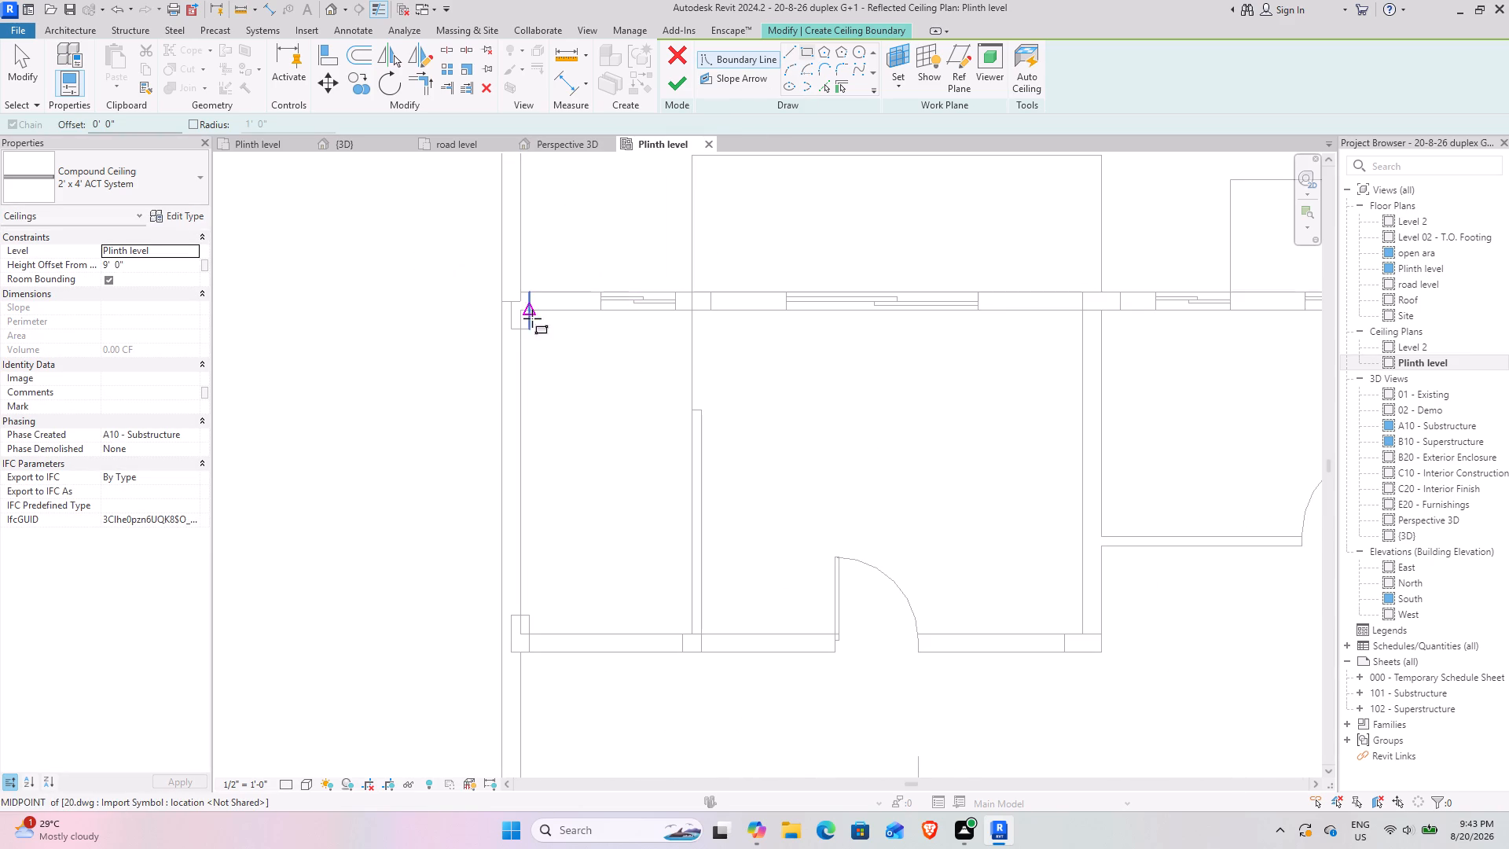
Create ceiling boundary lines from the inner wall faces of the rear west room using Pick Lines, one on each of its four sides.
{"action": "left_click", "coordinate": [828, 86]}
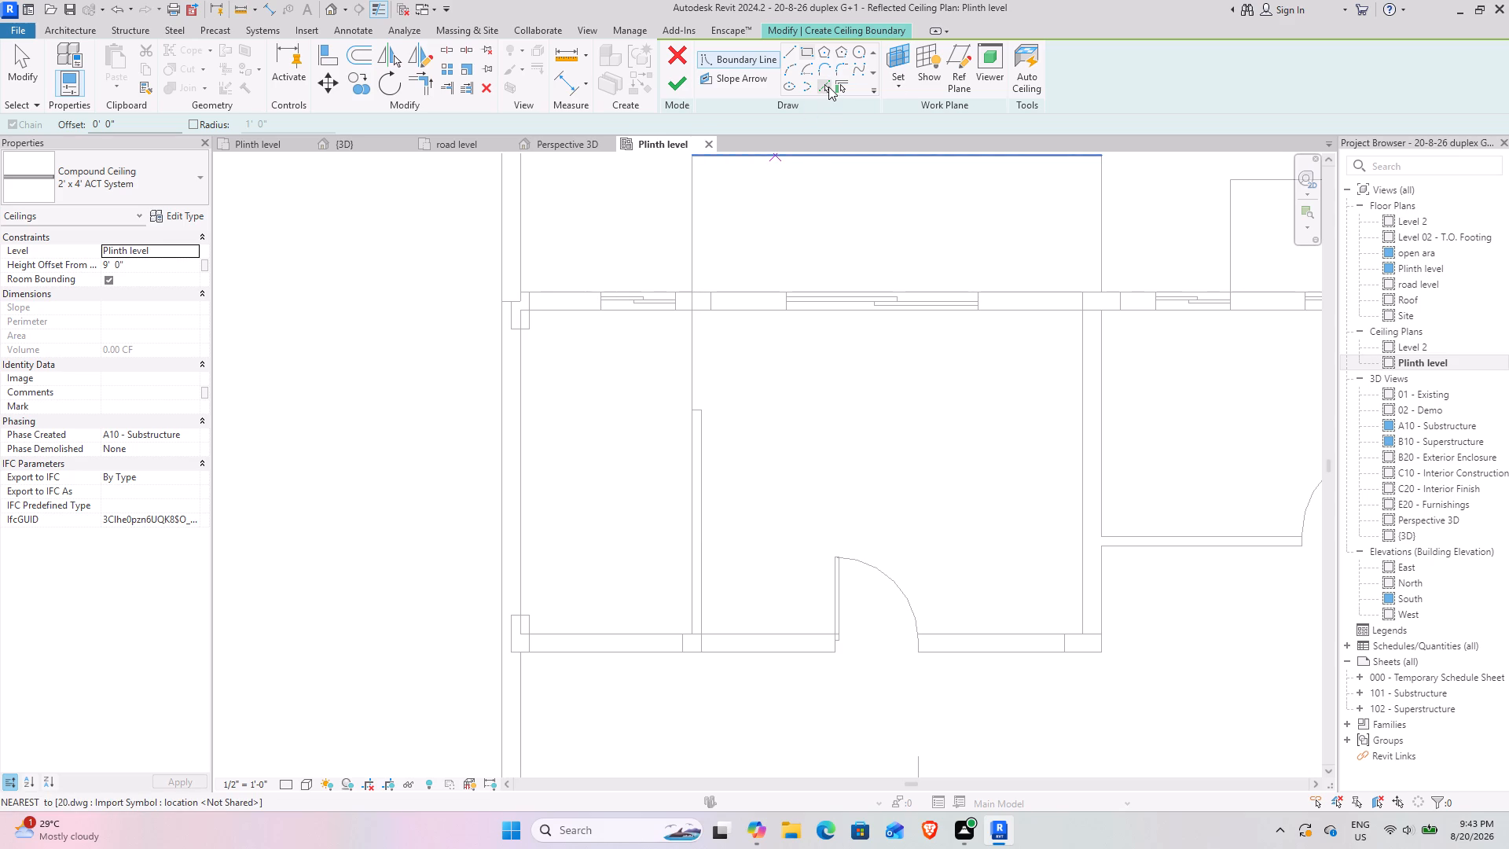
{"action": "left_click", "coordinate": [625, 307]}
{"action": "left_click", "coordinate": [526, 436]}
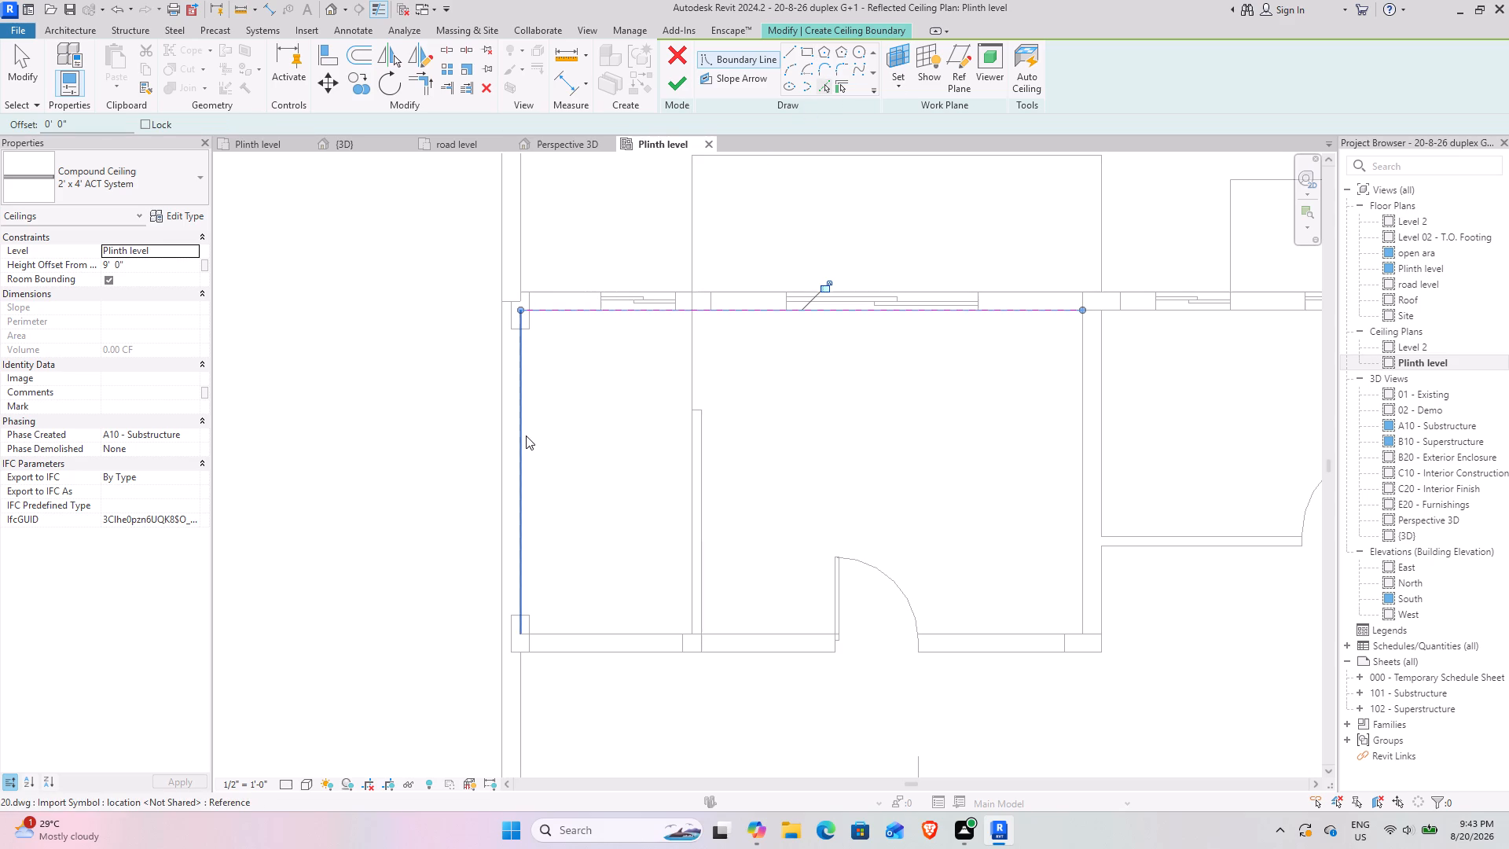
{"action": "left_click", "coordinate": [770, 629]}
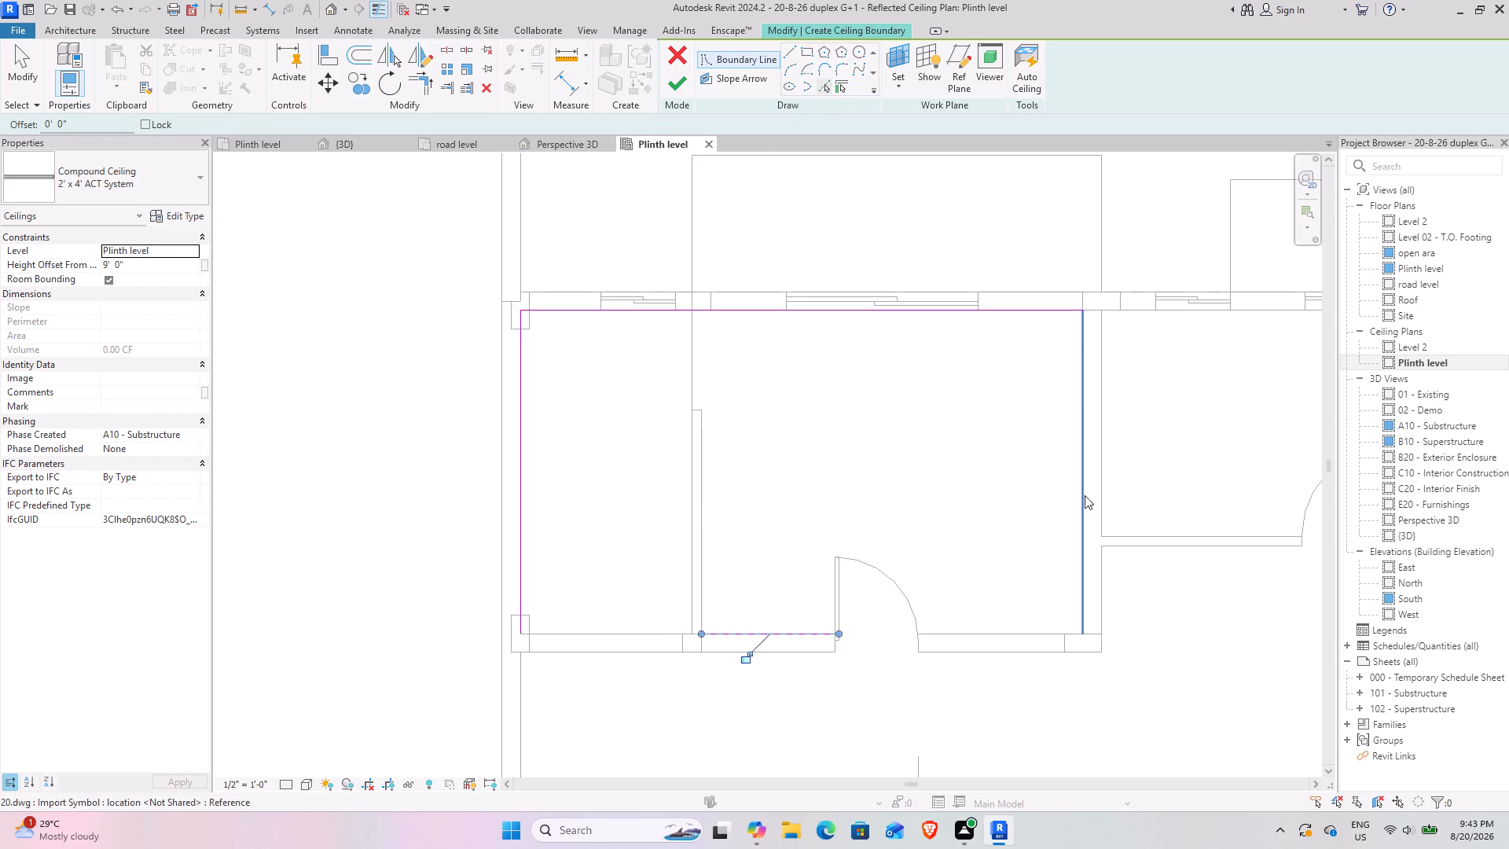
{"action": "left_click", "coordinate": [1081, 494]}
Trim/extend the south ceiling boundary line to meet the west and east lines, closing the room's outline.
{"action": "left_click", "coordinate": [426, 81]}
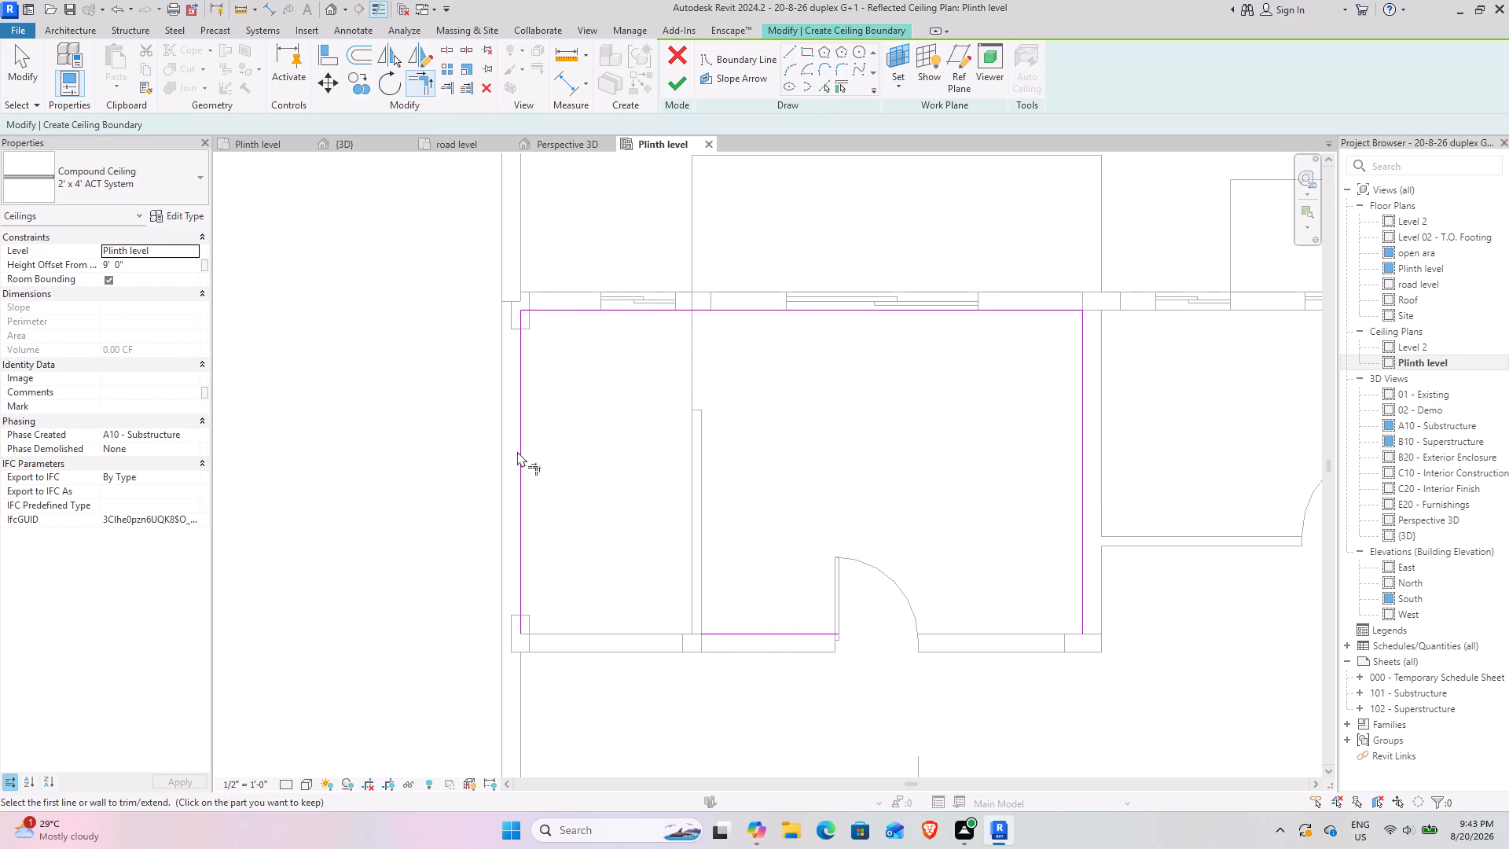
{"action": "left_click", "coordinate": [528, 486]}
{"action": "left_click", "coordinate": [762, 631]}
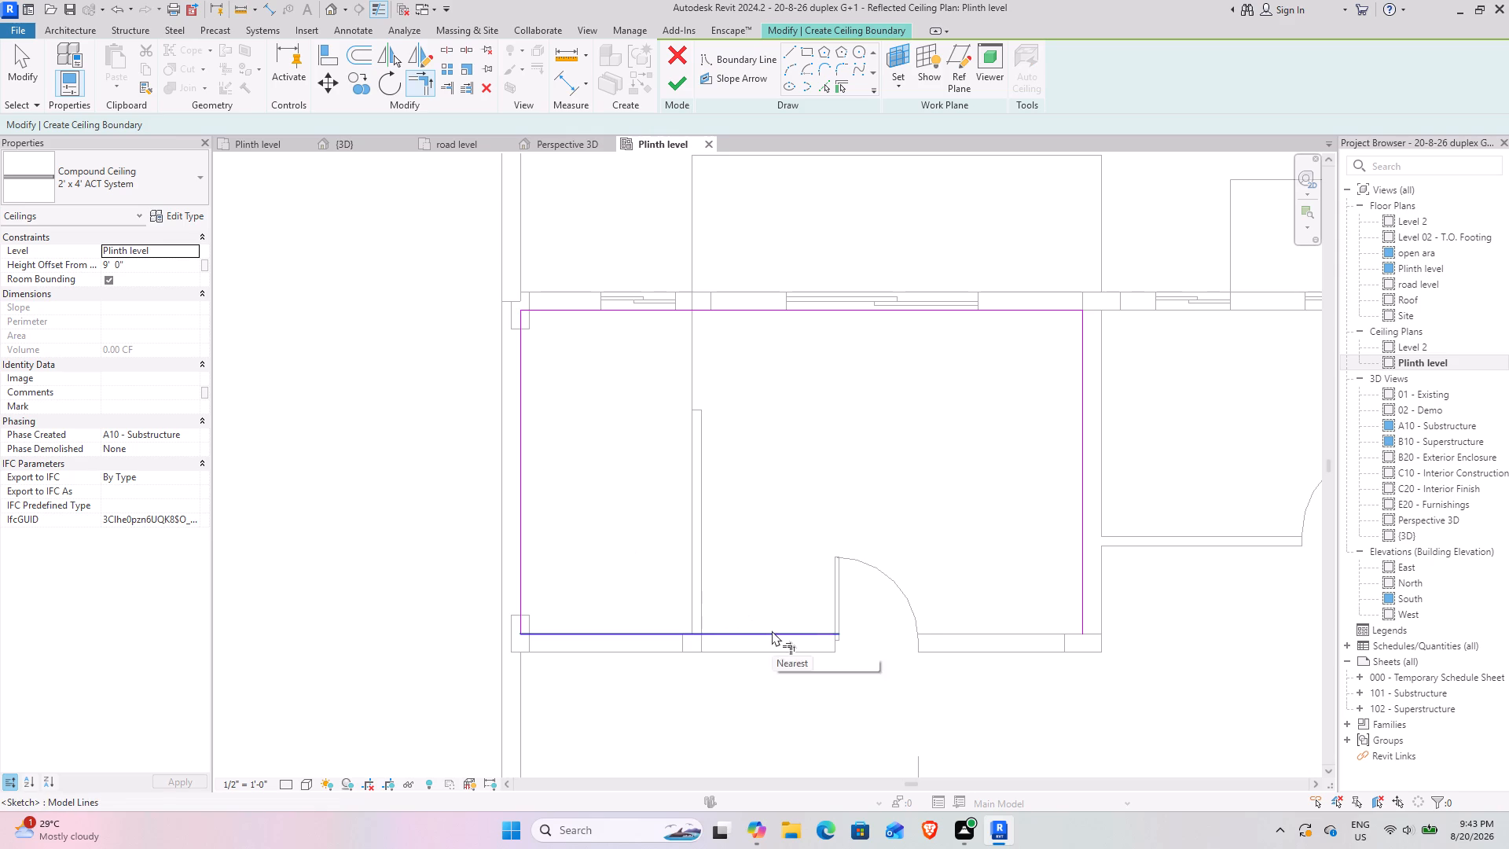
{"action": "left_click", "coordinate": [772, 630]}
{"action": "left_click", "coordinate": [1085, 549]}
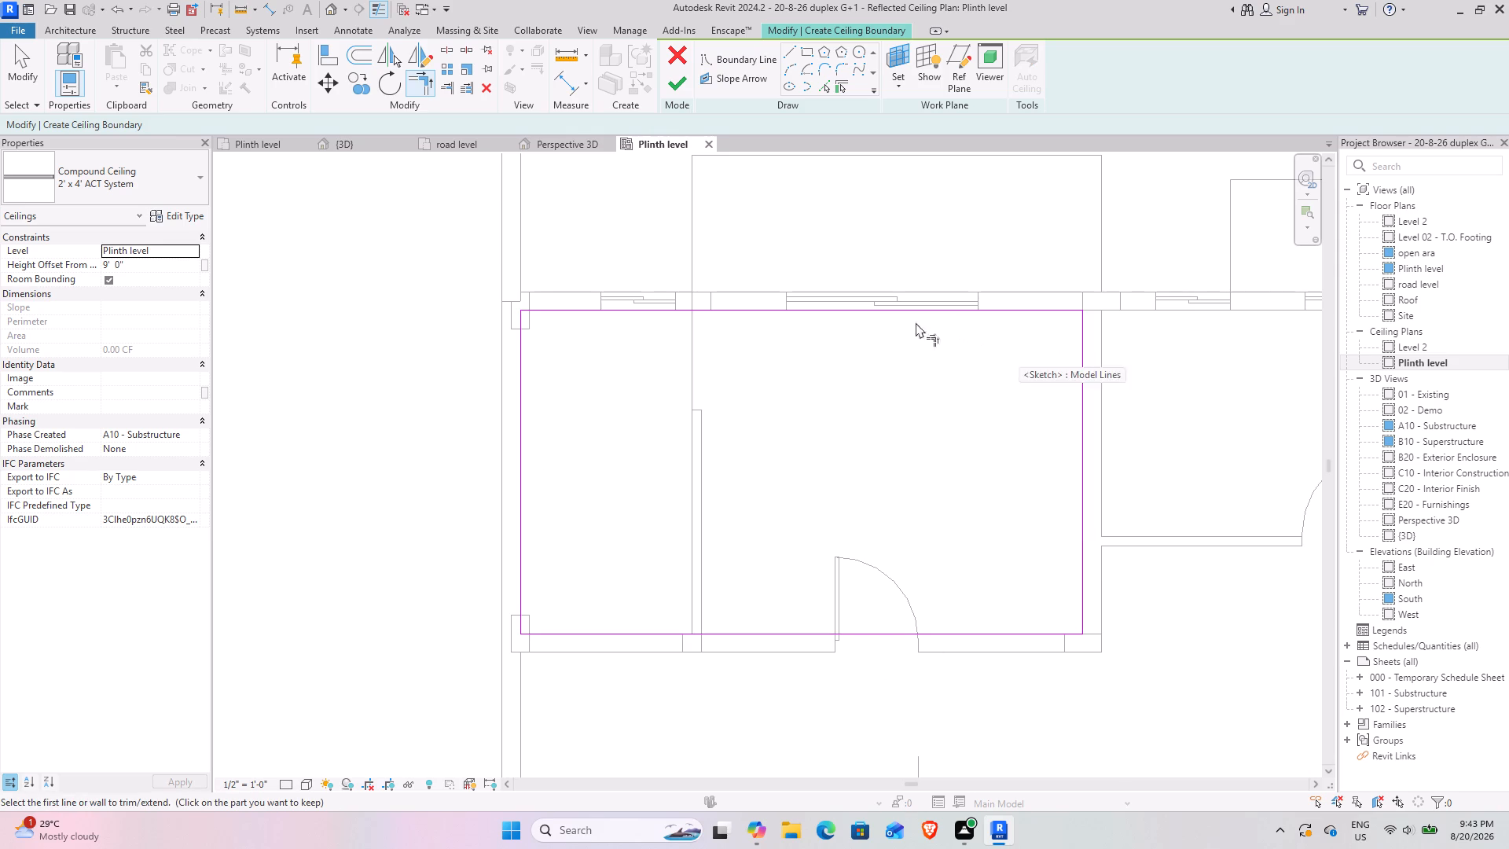
Draw a rectangular boundary inside the room's ceiling outline, offset 2' inward from the outer corners.
{"action": "left_click", "coordinate": [791, 59]}
{"action": "scroll", "coordinate": [866, 339], "scroll_direction": "down", "scroll_amount": 2}
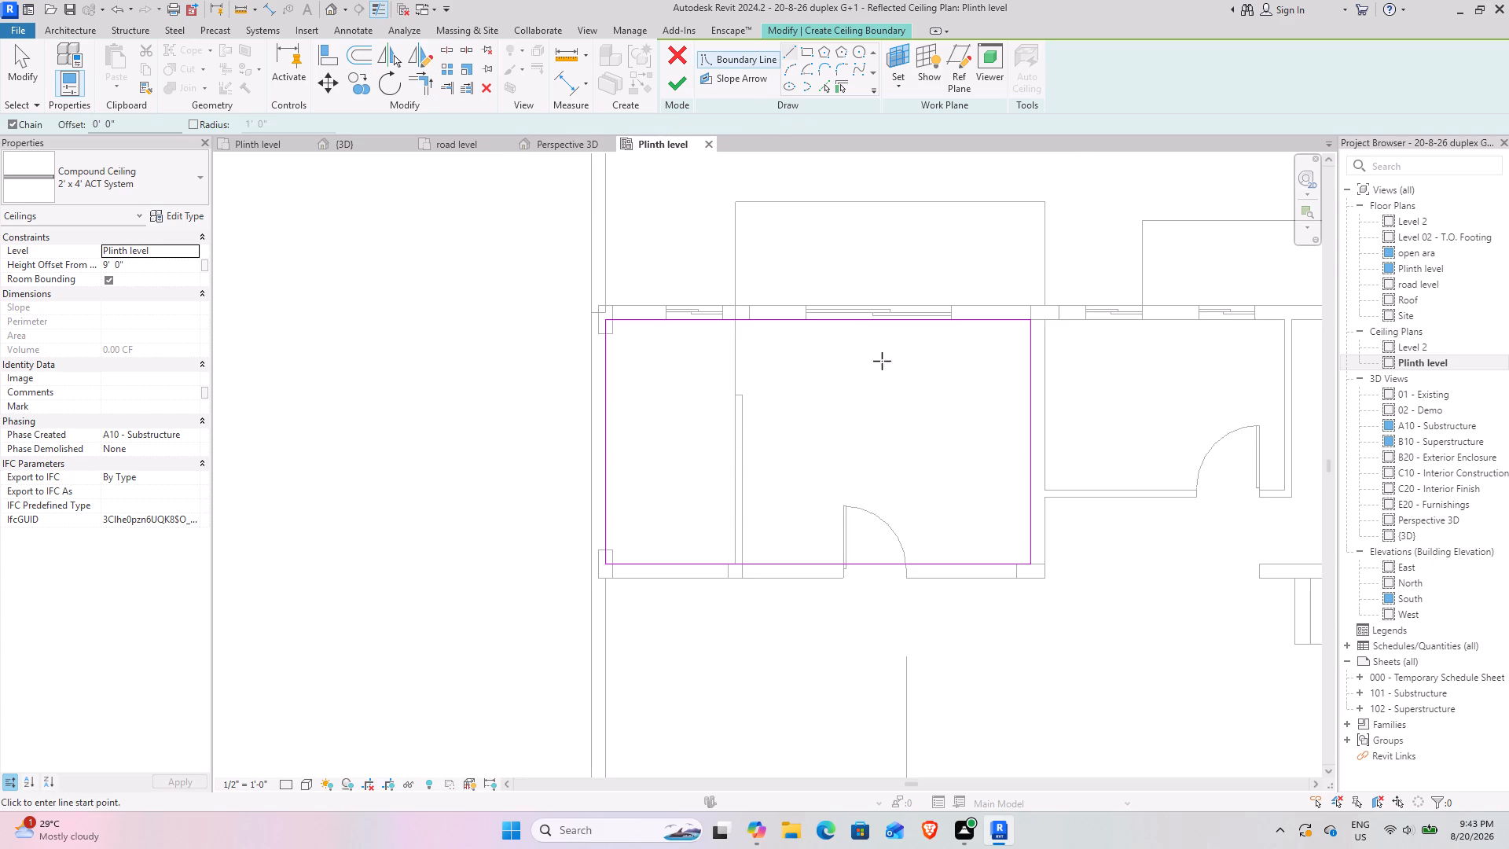
{"action": "middle_click_drag", "start_coordinate": [969, 394], "coordinate": [462, 323]}
{"action": "scroll", "coordinate": [633, 251], "scroll_direction": "up", "scroll_amount": 1}
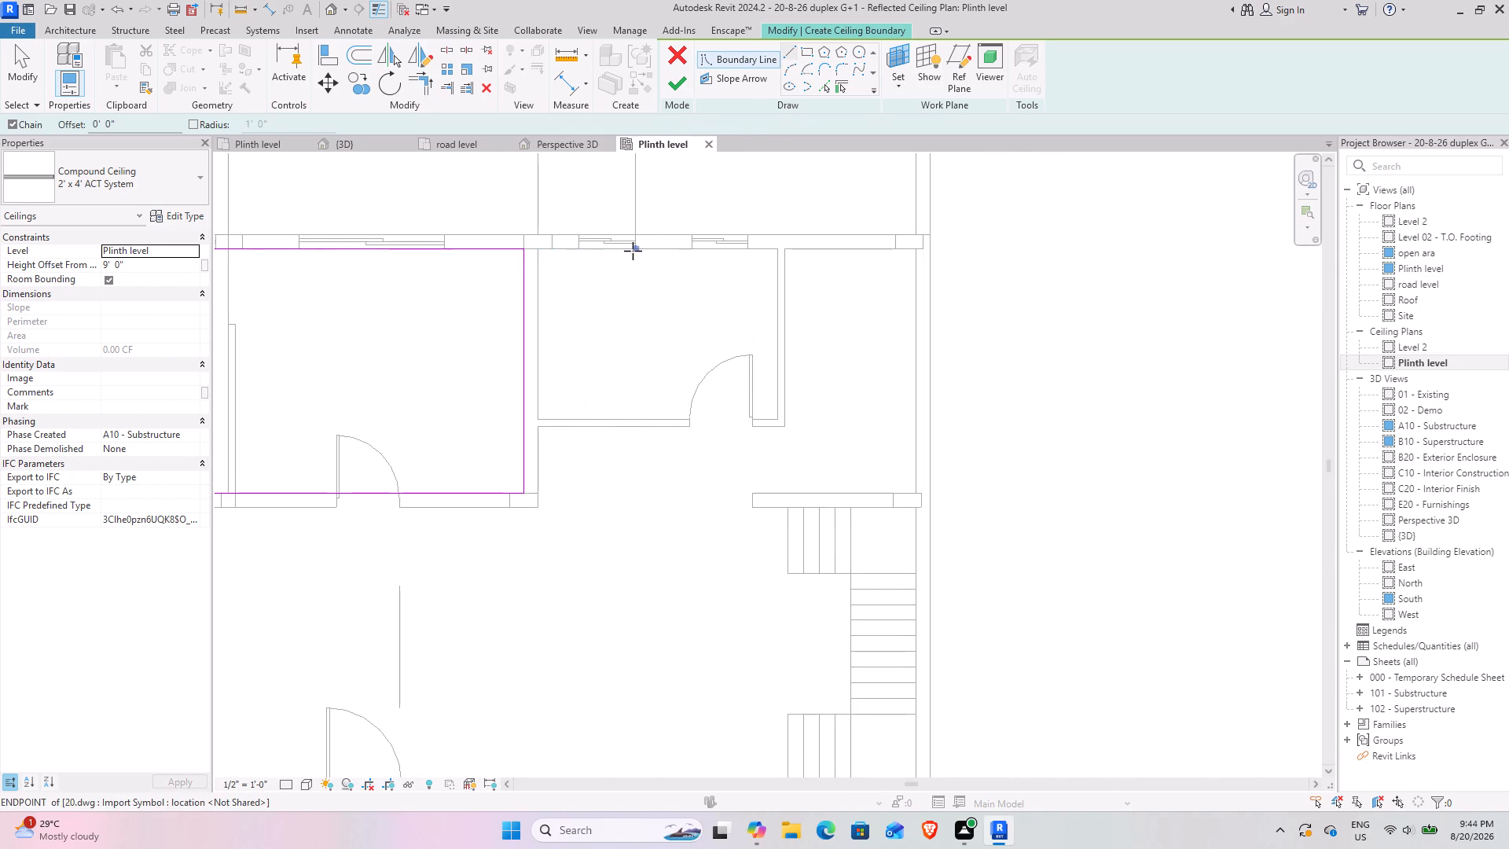
{"action": "scroll", "coordinate": [598, 374], "scroll_direction": "down", "scroll_amount": 2}
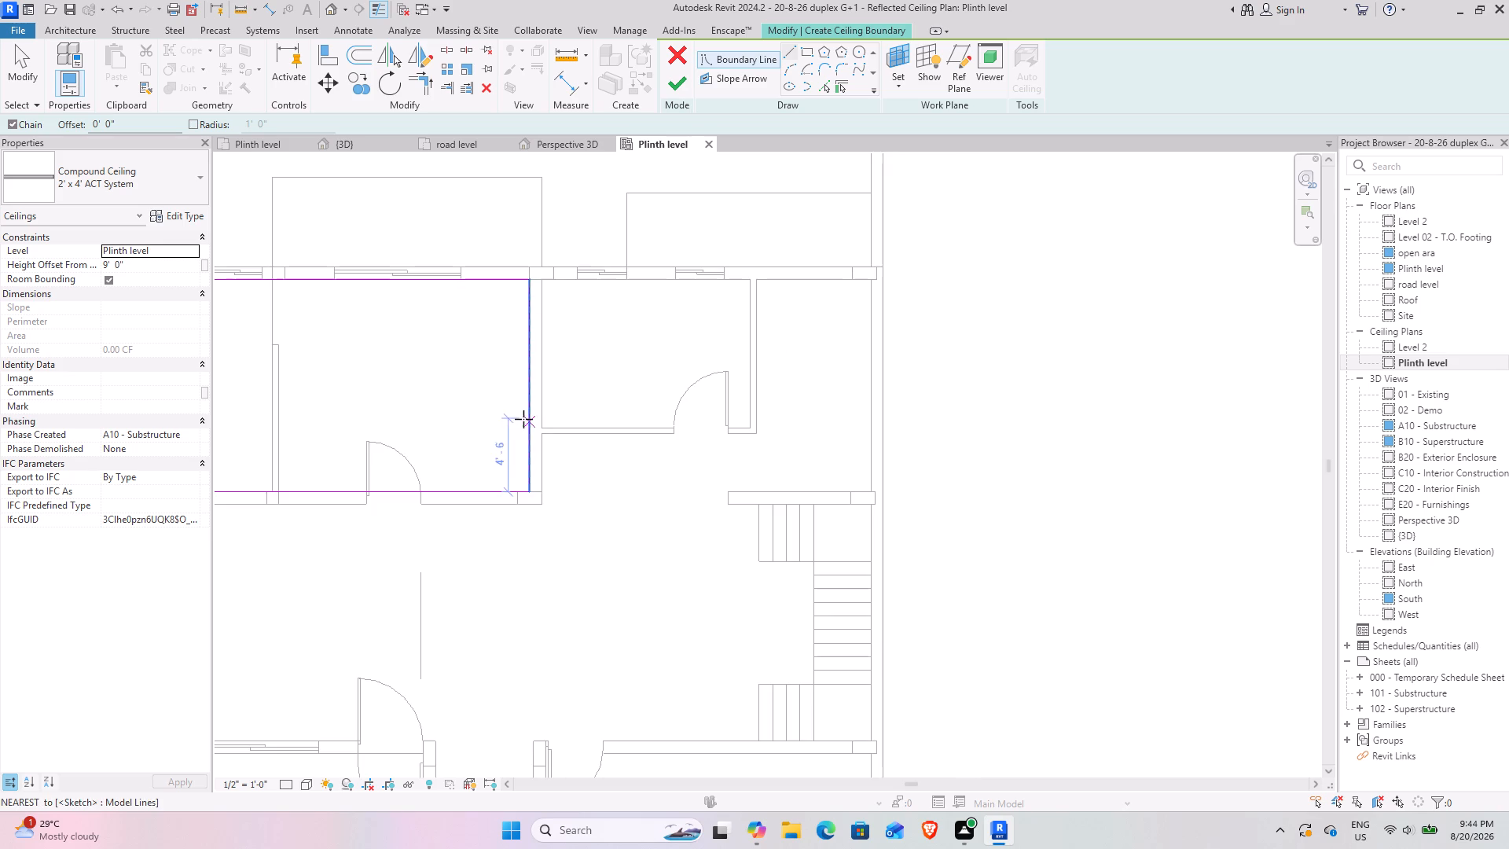
{"action": "middle_click_drag", "start_coordinate": [506, 415], "coordinate": [772, 205]}
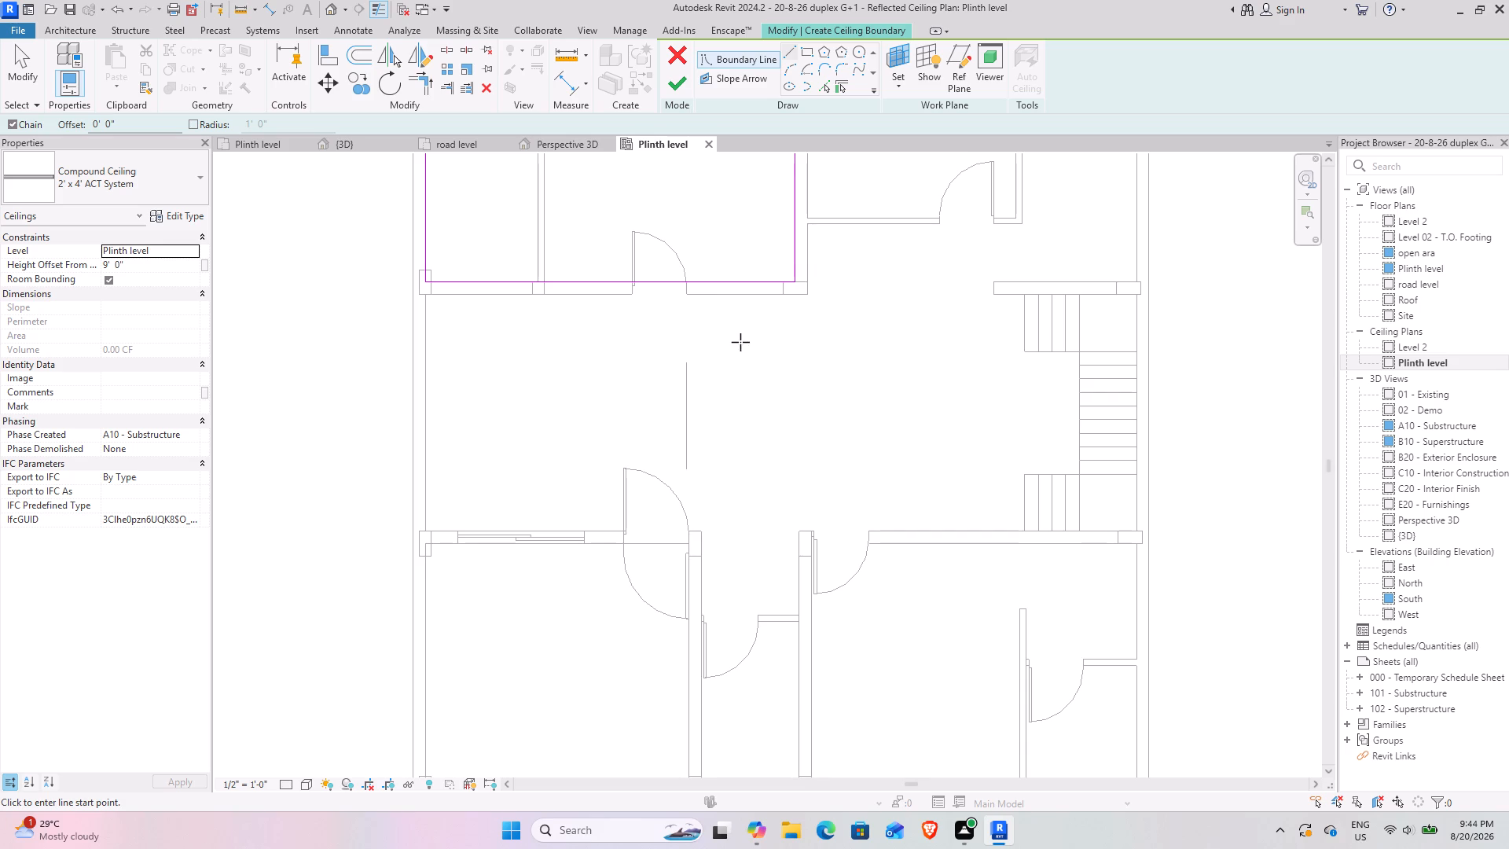
{"action": "middle_click_drag", "start_coordinate": [760, 398], "coordinate": [608, 474]}
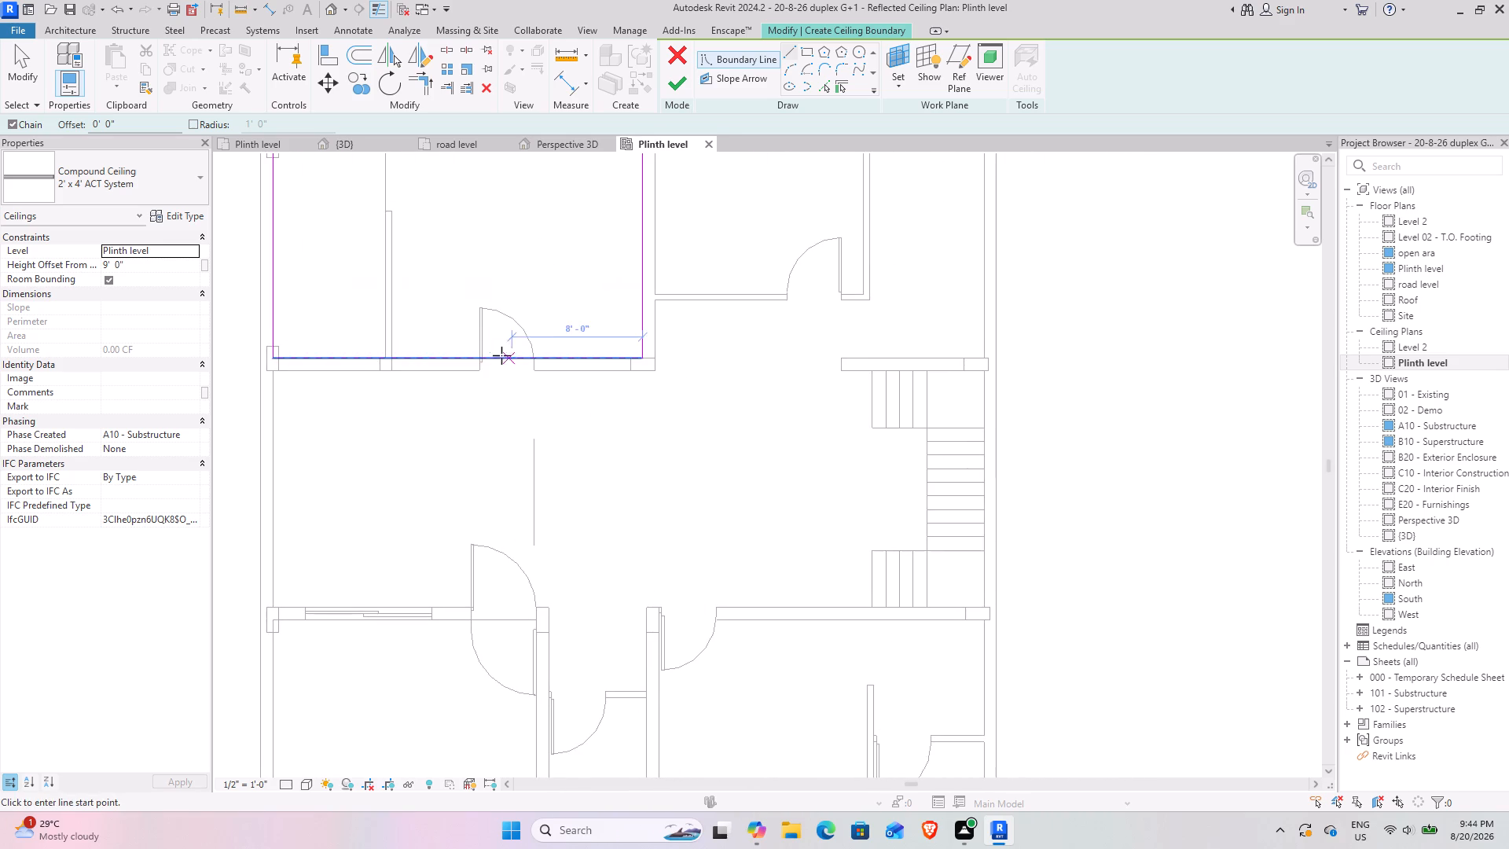
{"action": "middle_click_drag", "start_coordinate": [501, 357], "coordinate": [586, 537]}
{"action": "middle_click_drag", "start_coordinate": [571, 527], "coordinate": [550, 428]}
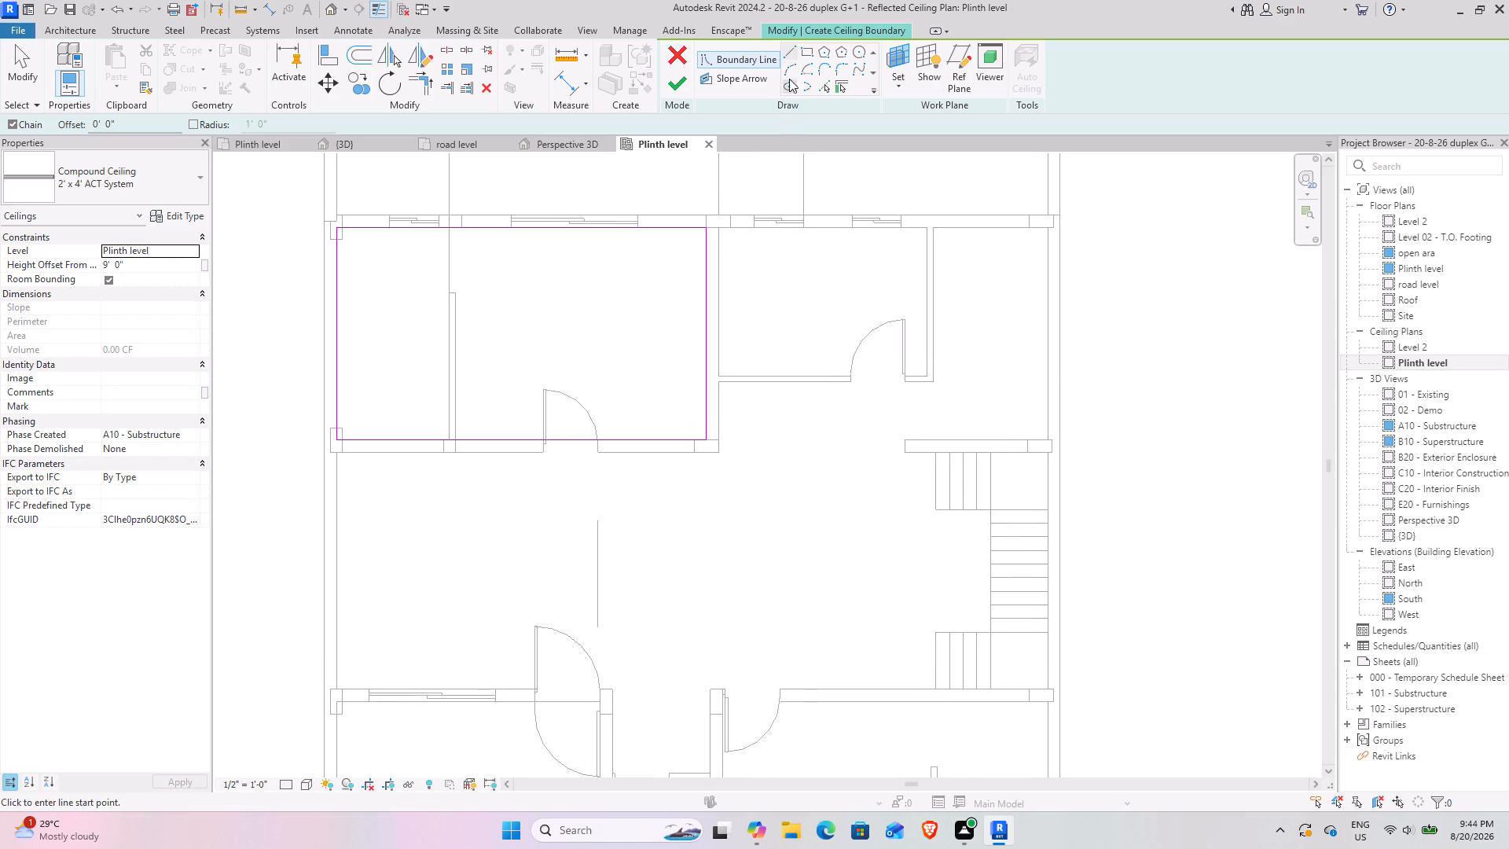
{"action": "left_click", "coordinate": [810, 47]}
{"action": "middle_click_drag", "start_coordinate": [314, 265], "coordinate": [349, 399]}
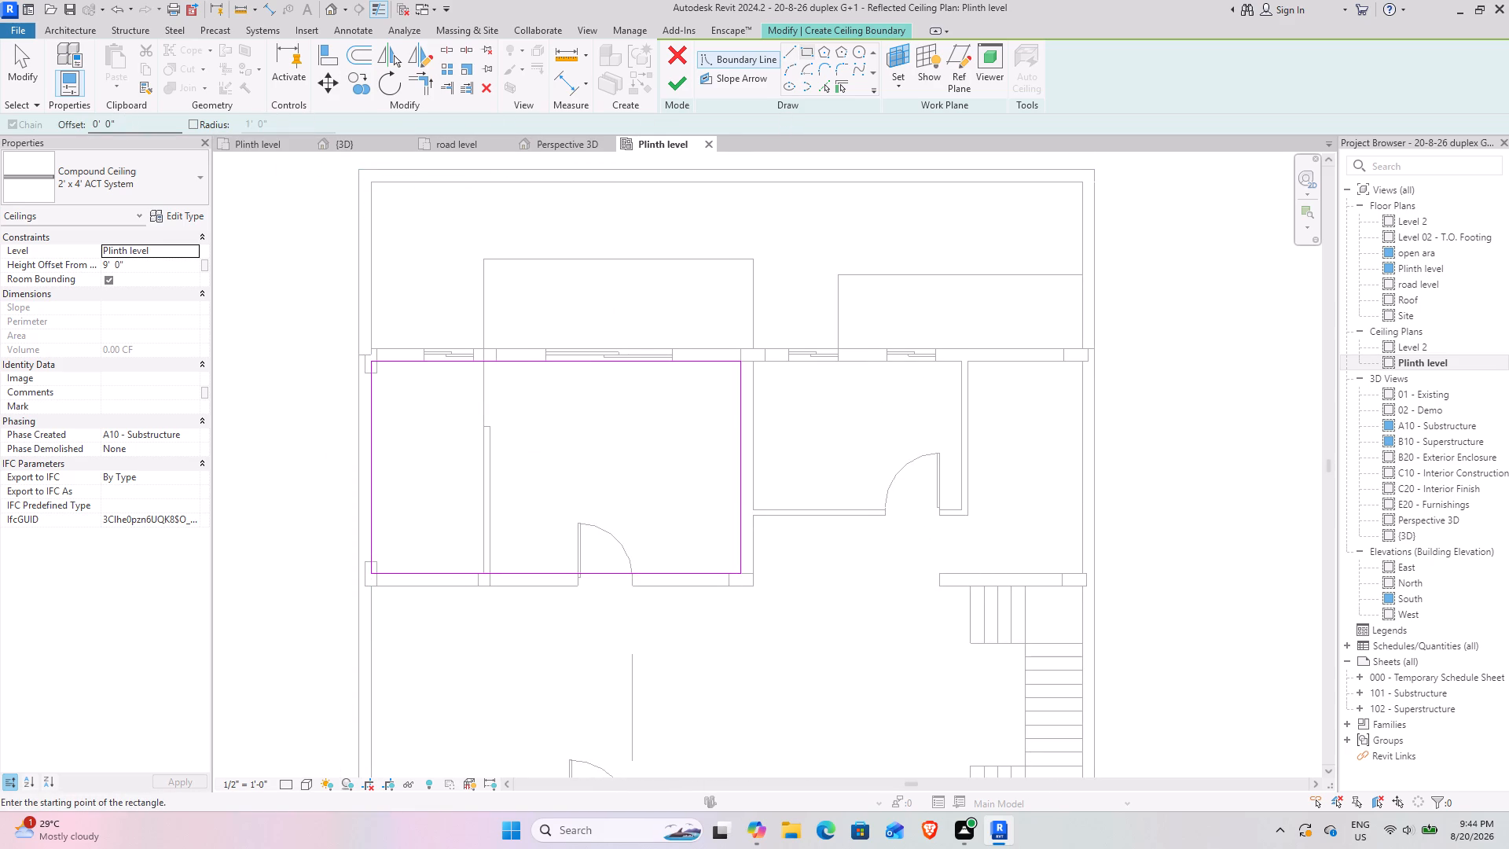
{"action": "left_click_drag", "start_coordinate": [131, 118], "coordinate": [73, 118]}
{"action": "key", "text": "2"}
{"action": "key", "text": "apostrophe"}
{"action": "key", "text": "Return"}
{"action": "left_click", "coordinate": [376, 366]}
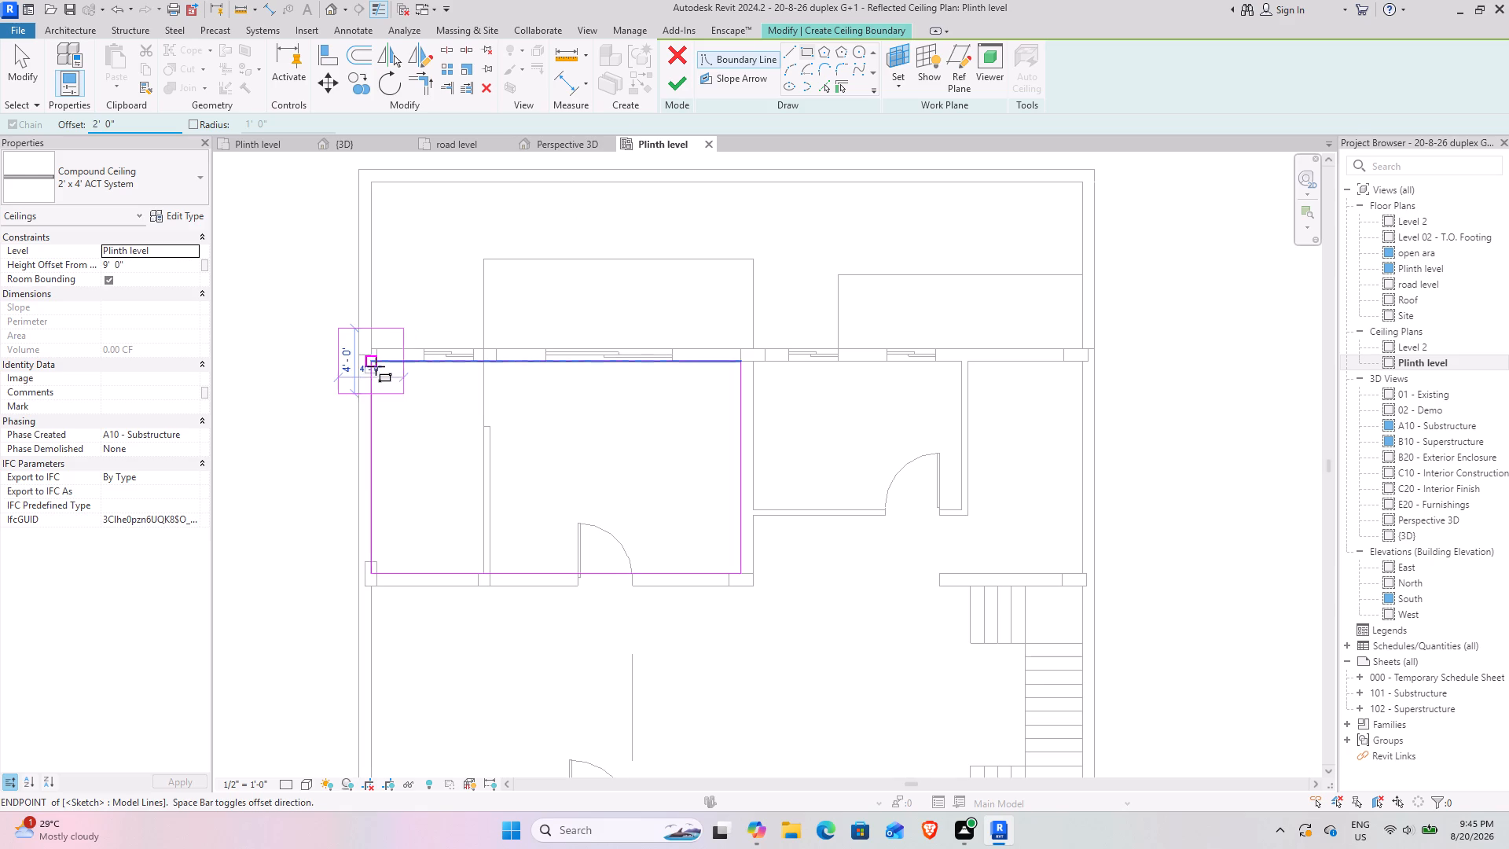
{"action": "key", "text": "space"}
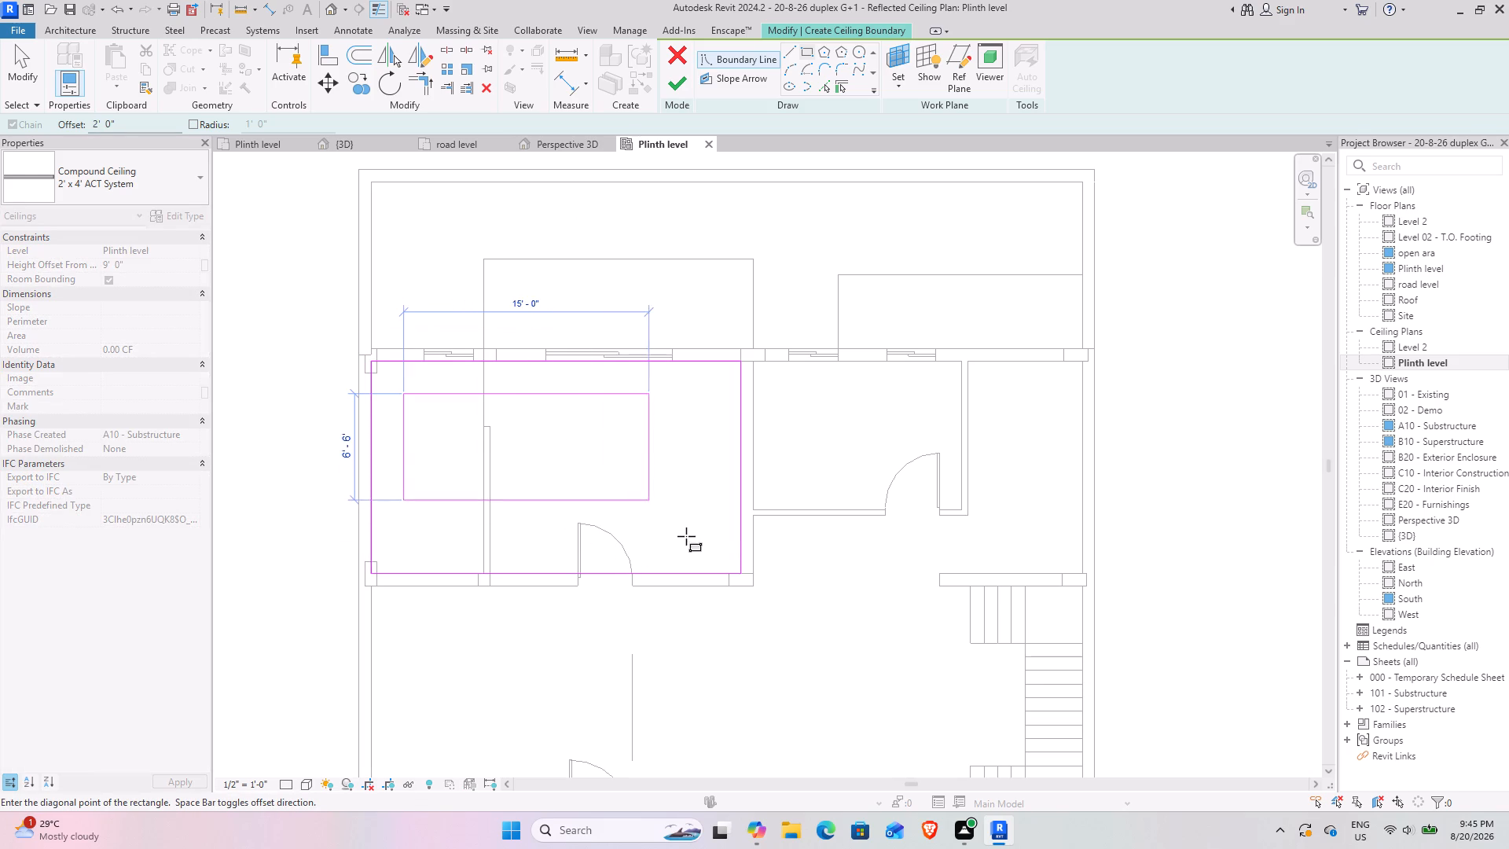
{"action": "left_click", "coordinate": [738, 572]}
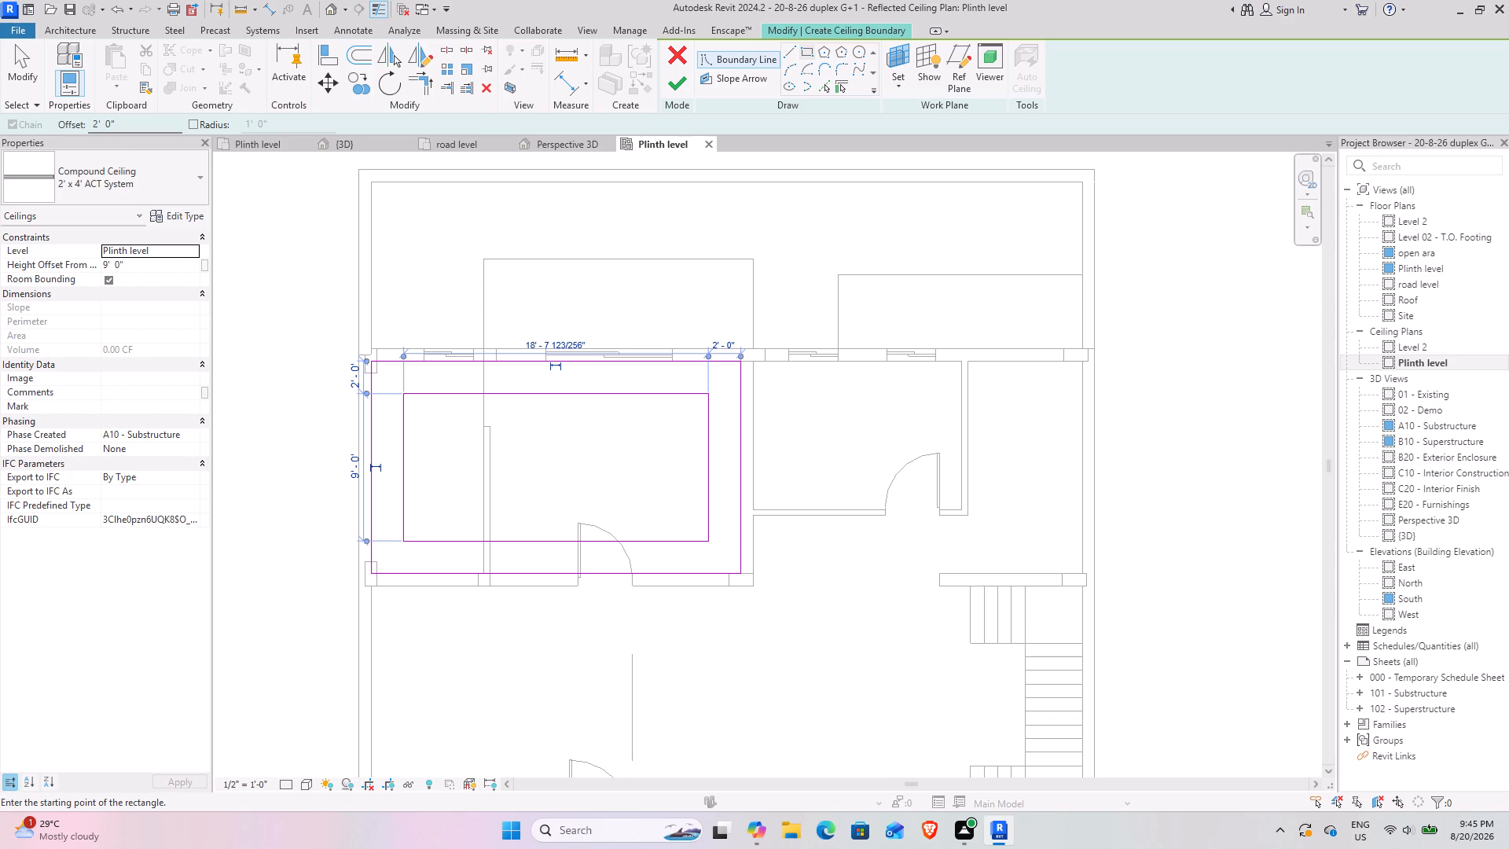
{"action": "key", "text": "space"}
Draw a second rectangle offset 1" inside the inner rectangle and finish the ceiling sketch.
{"action": "left_click_drag", "start_coordinate": [124, 127], "coordinate": [57, 121]}
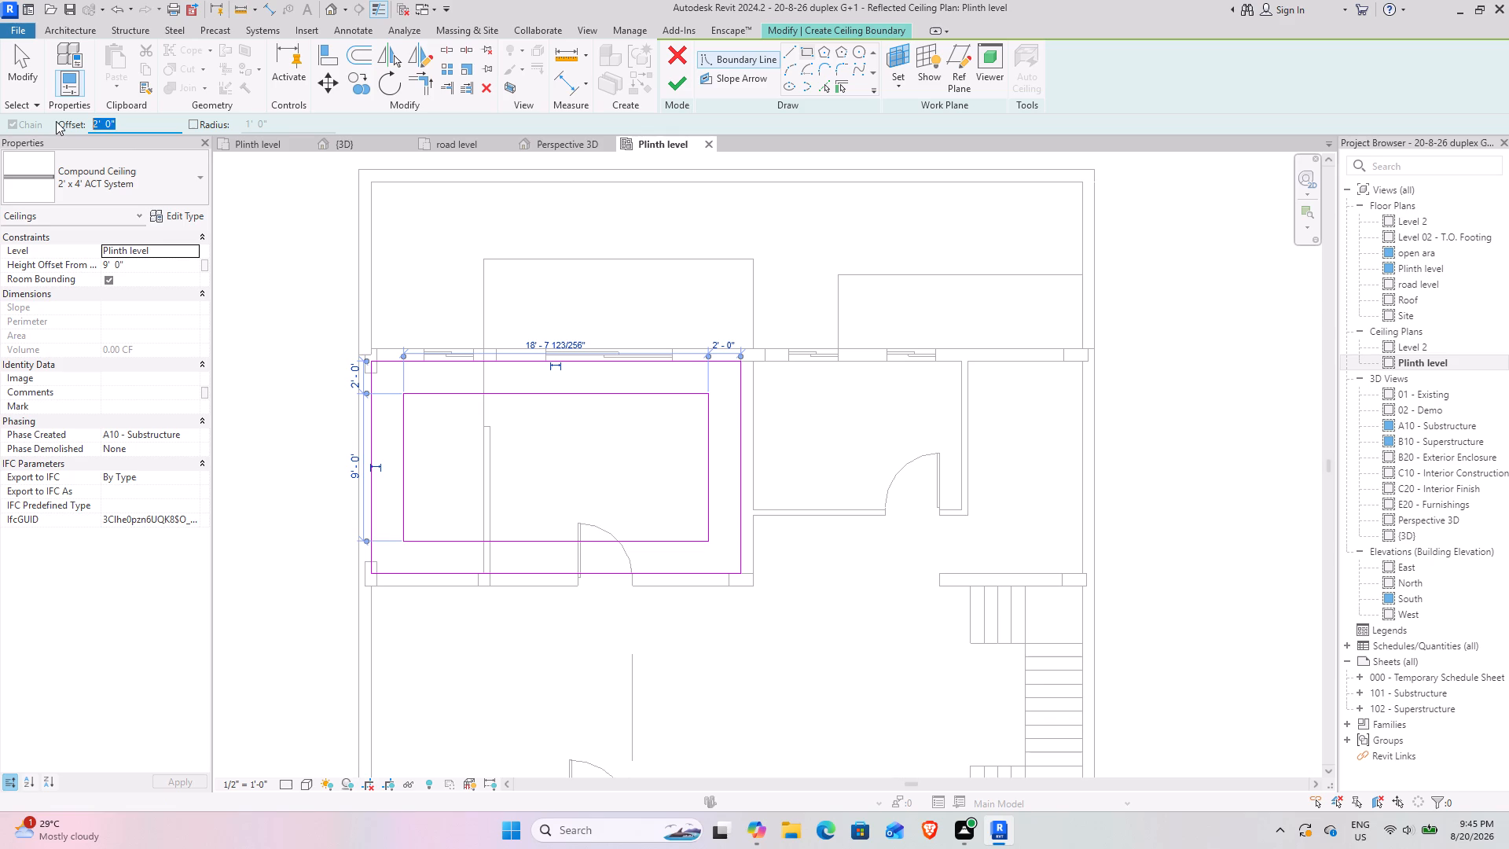
{"action": "key", "text": "6"}
{"action": "left_click_drag", "start_coordinate": [116, 125], "coordinate": [0, 125]}
{"action": "key", "text": "1"}
{"action": "key", "text": "shift+quotedbl"}
{"action": "key", "text": "Return"}
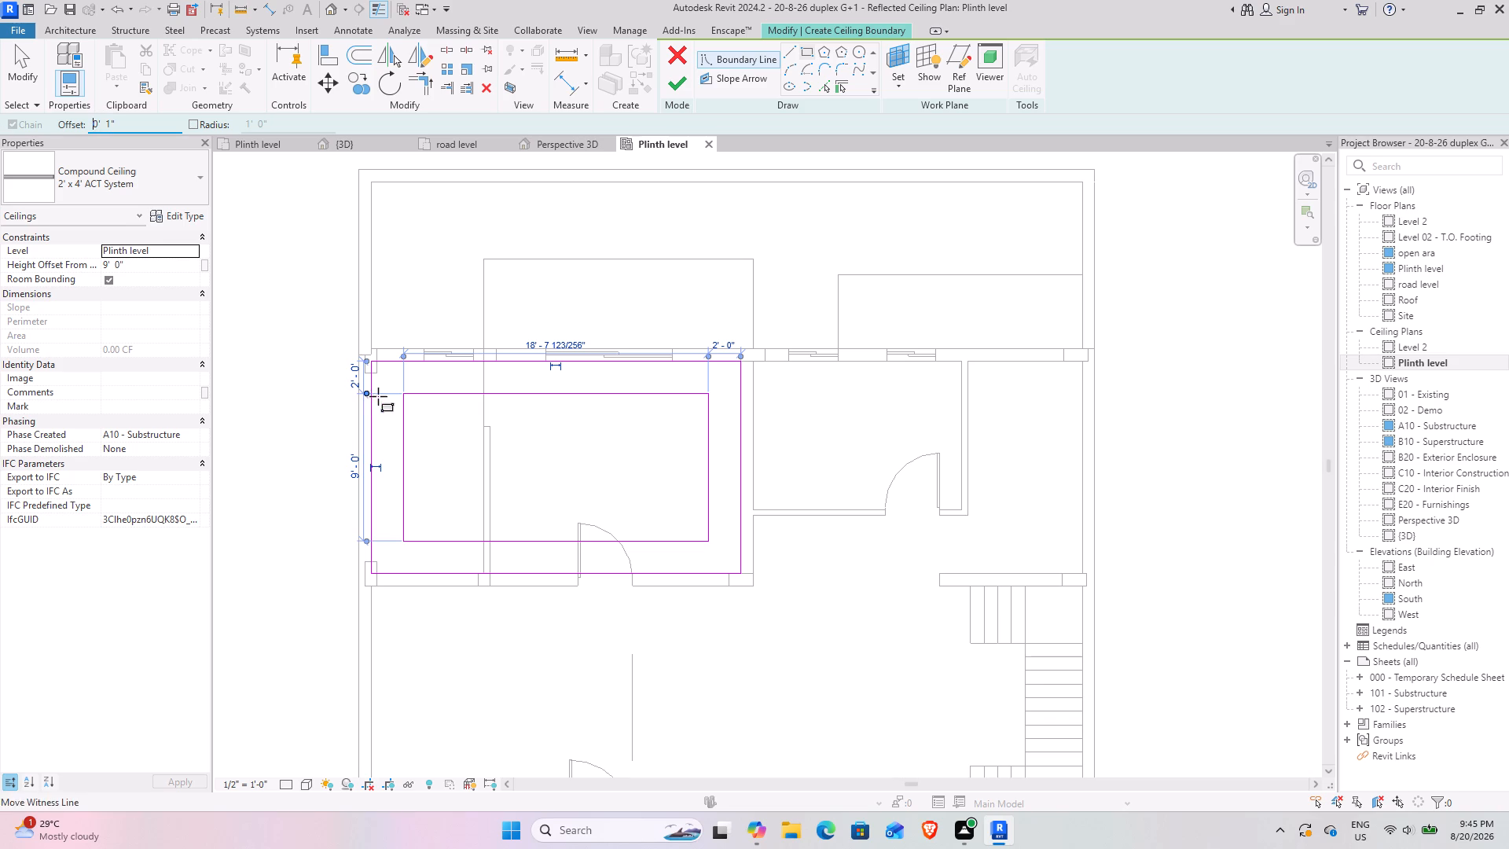
{"action": "left_click", "coordinate": [400, 390]}
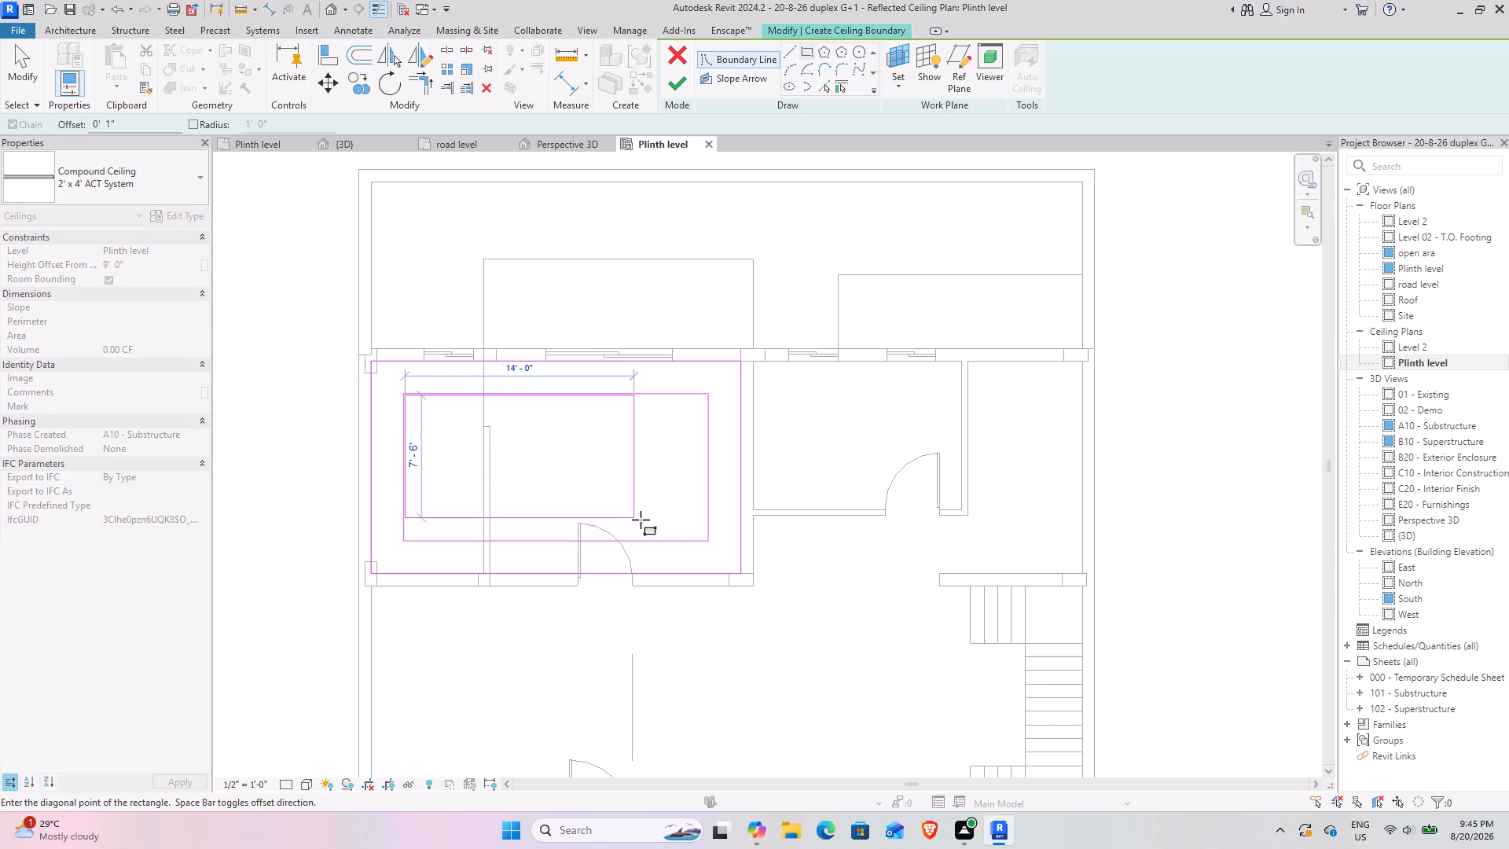
{"action": "left_click", "coordinate": [703, 537]}
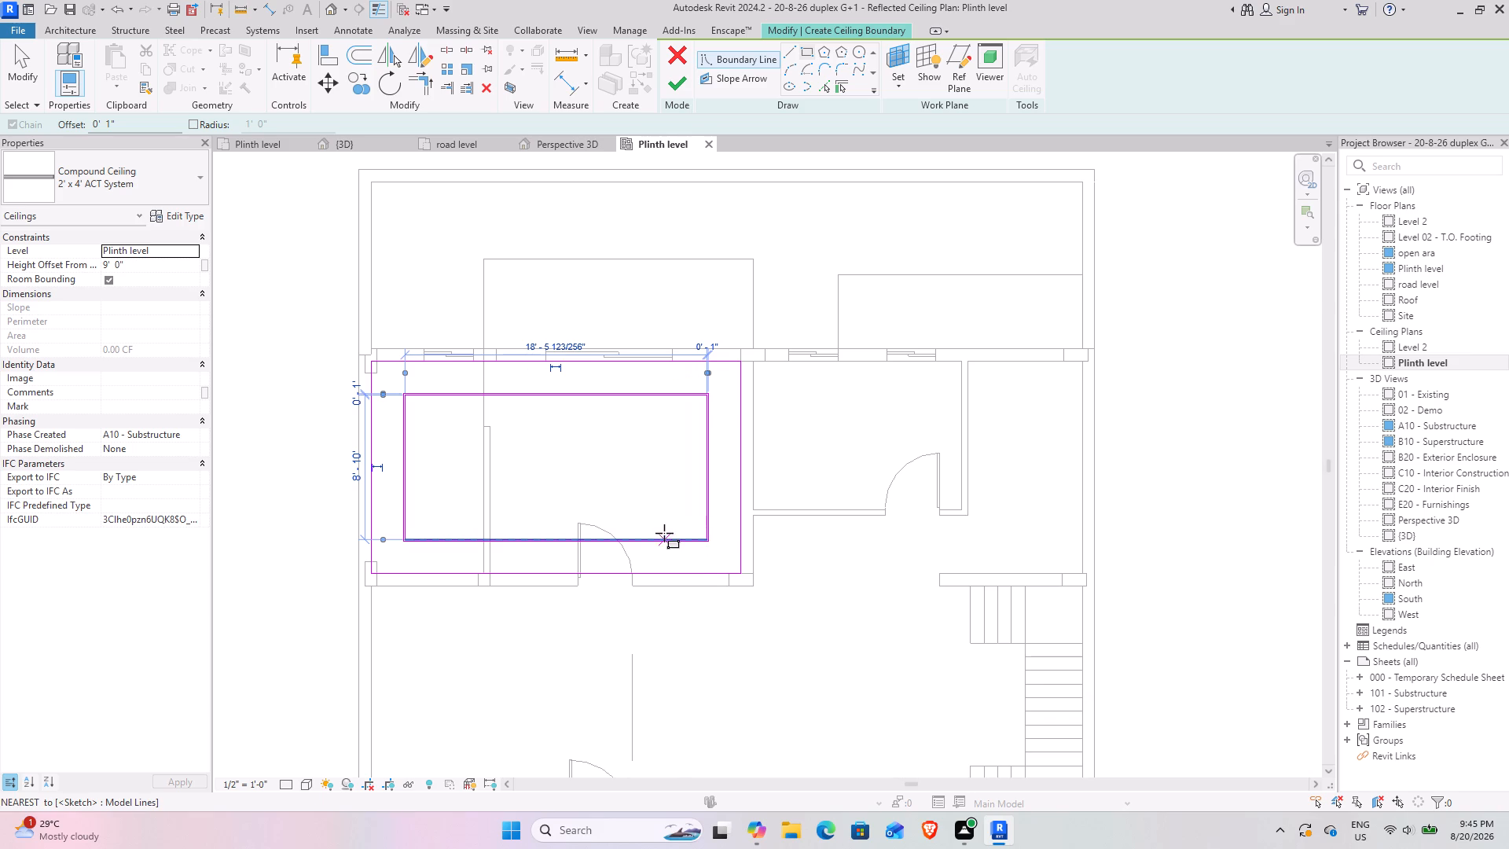
{"action": "left_click", "coordinate": [675, 90]}
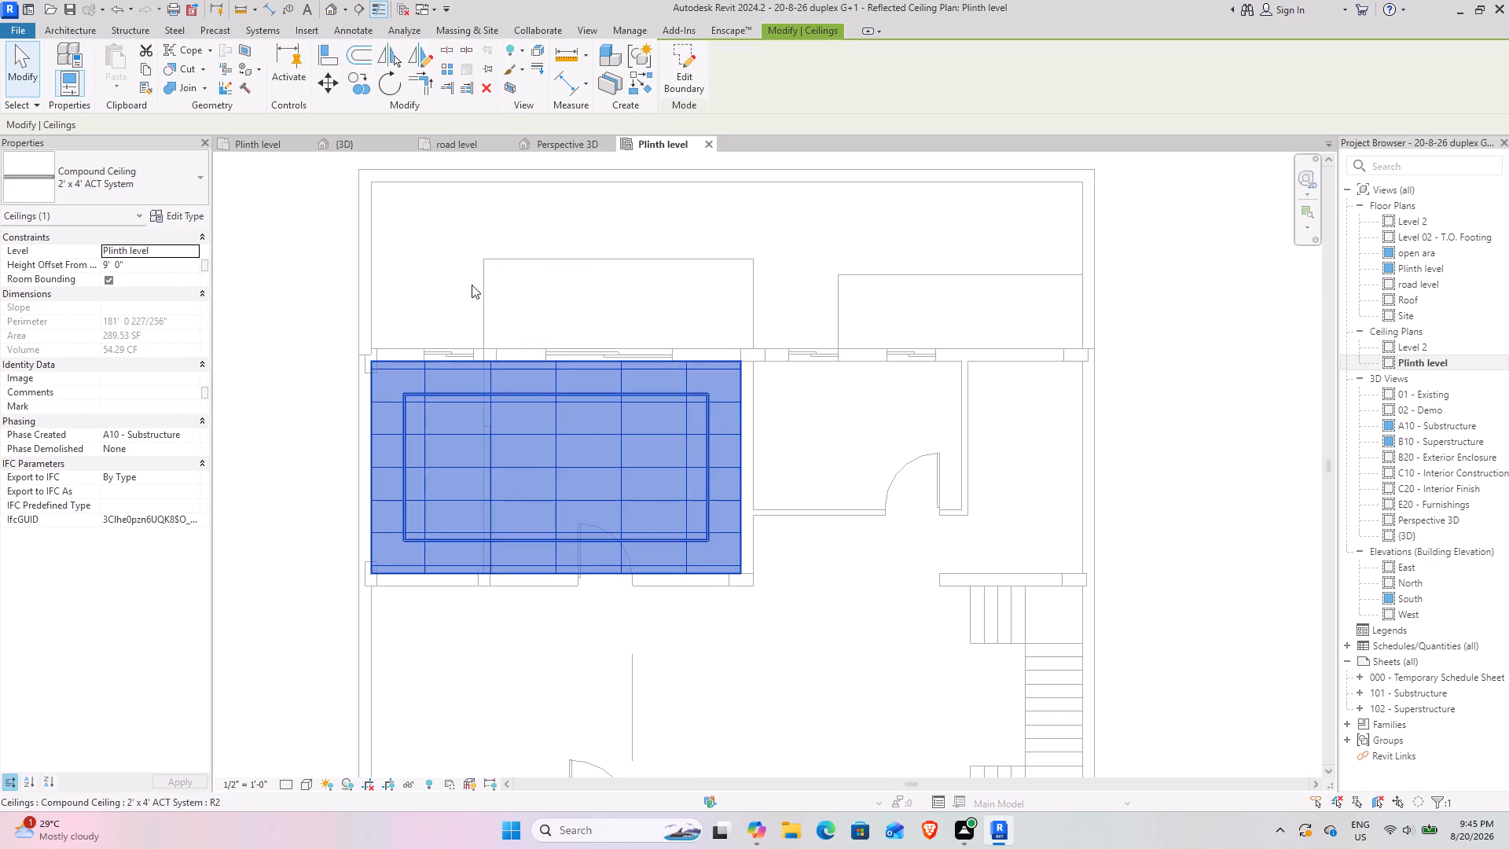
Create a perspective camera view from the room's southwest corner, targeting the northeast part of the new ceiling.
{"action": "left_click", "coordinate": [51, 32]}
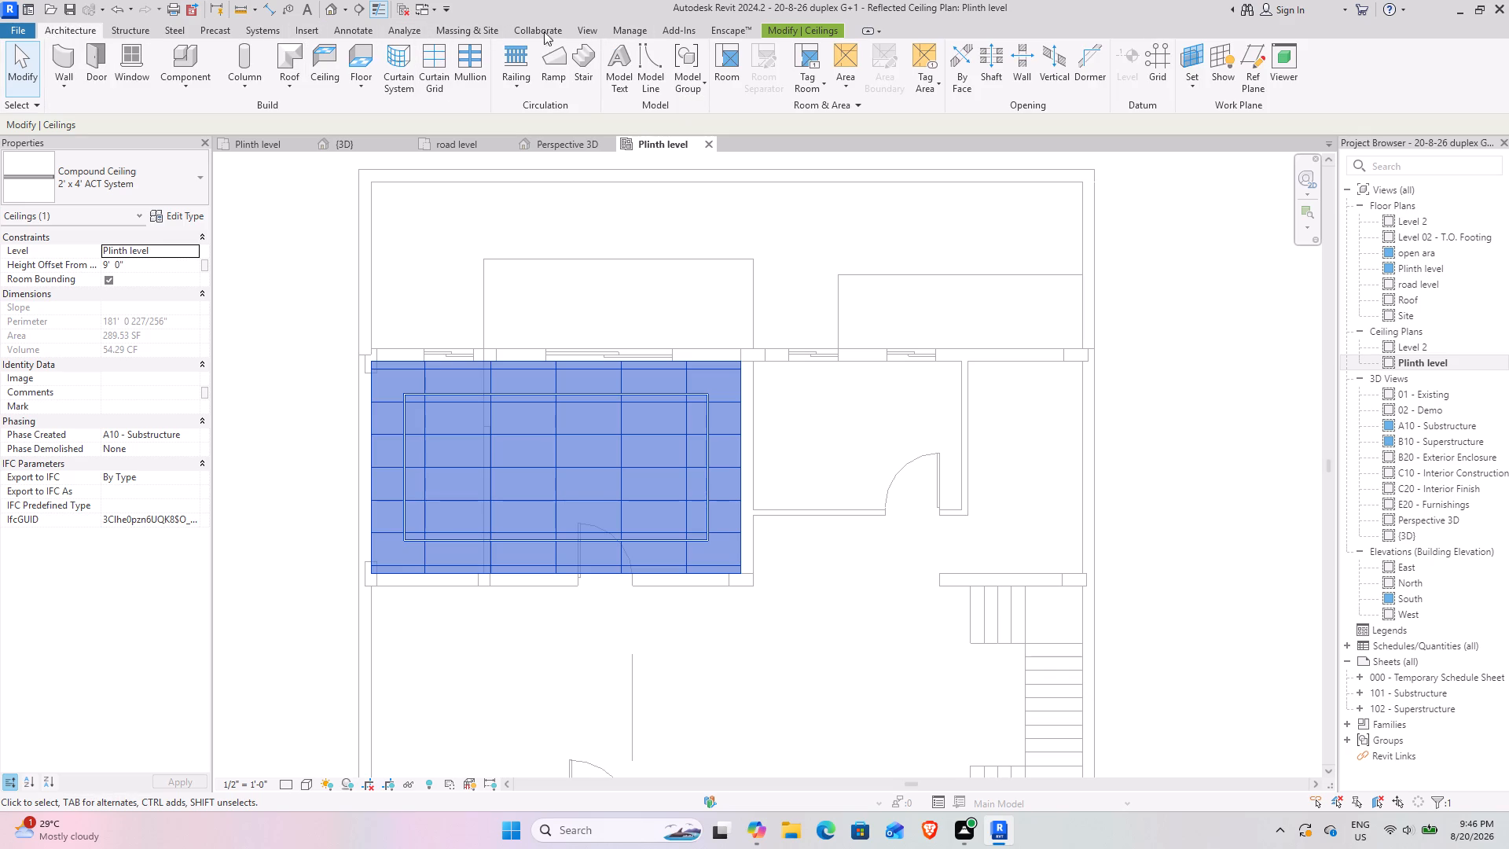
{"action": "left_click", "coordinate": [573, 31]}
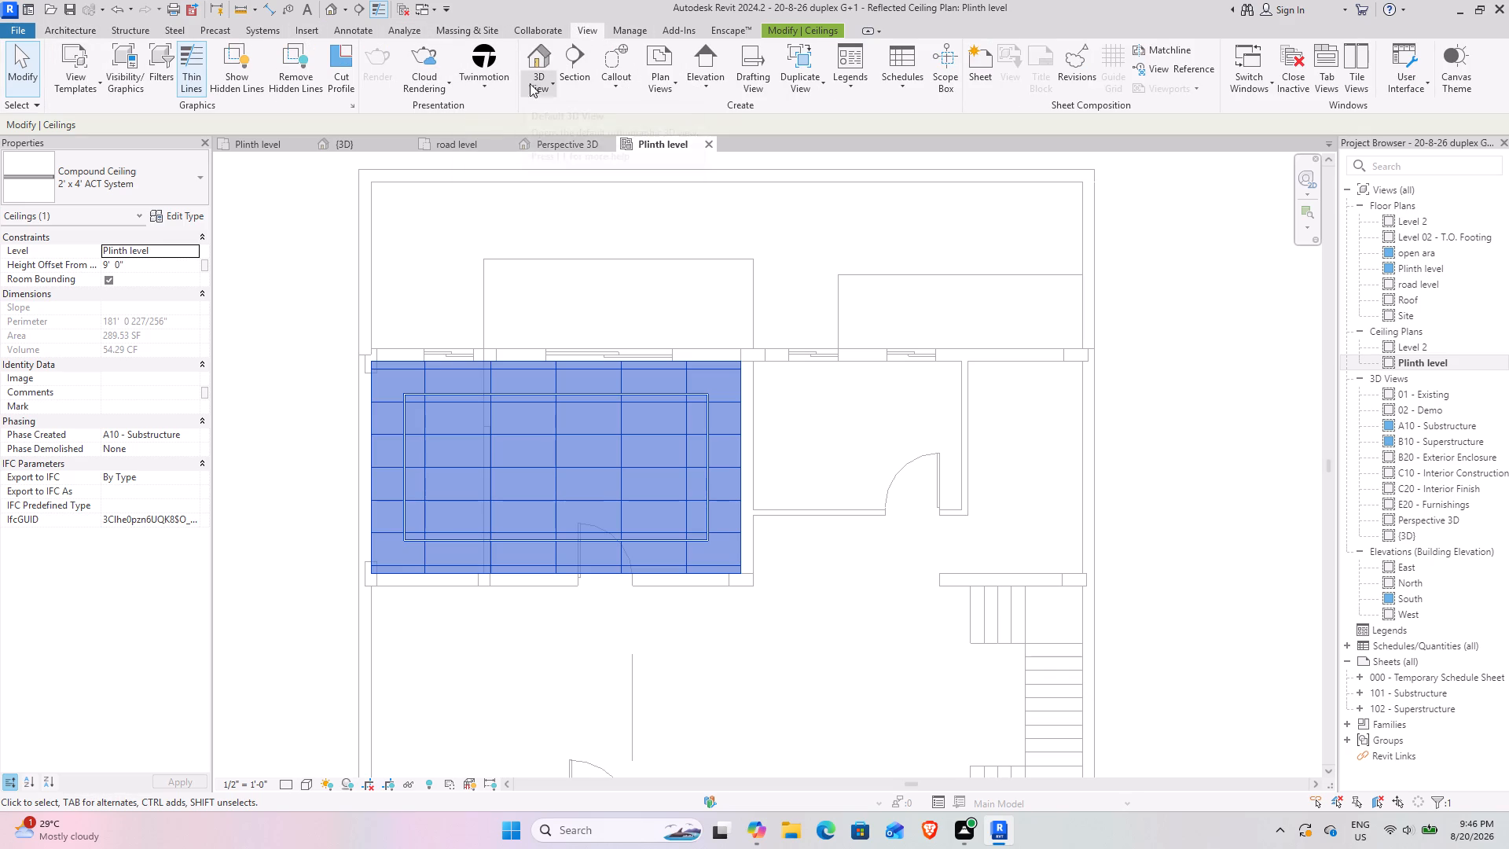
{"action": "left_click", "coordinate": [542, 83]}
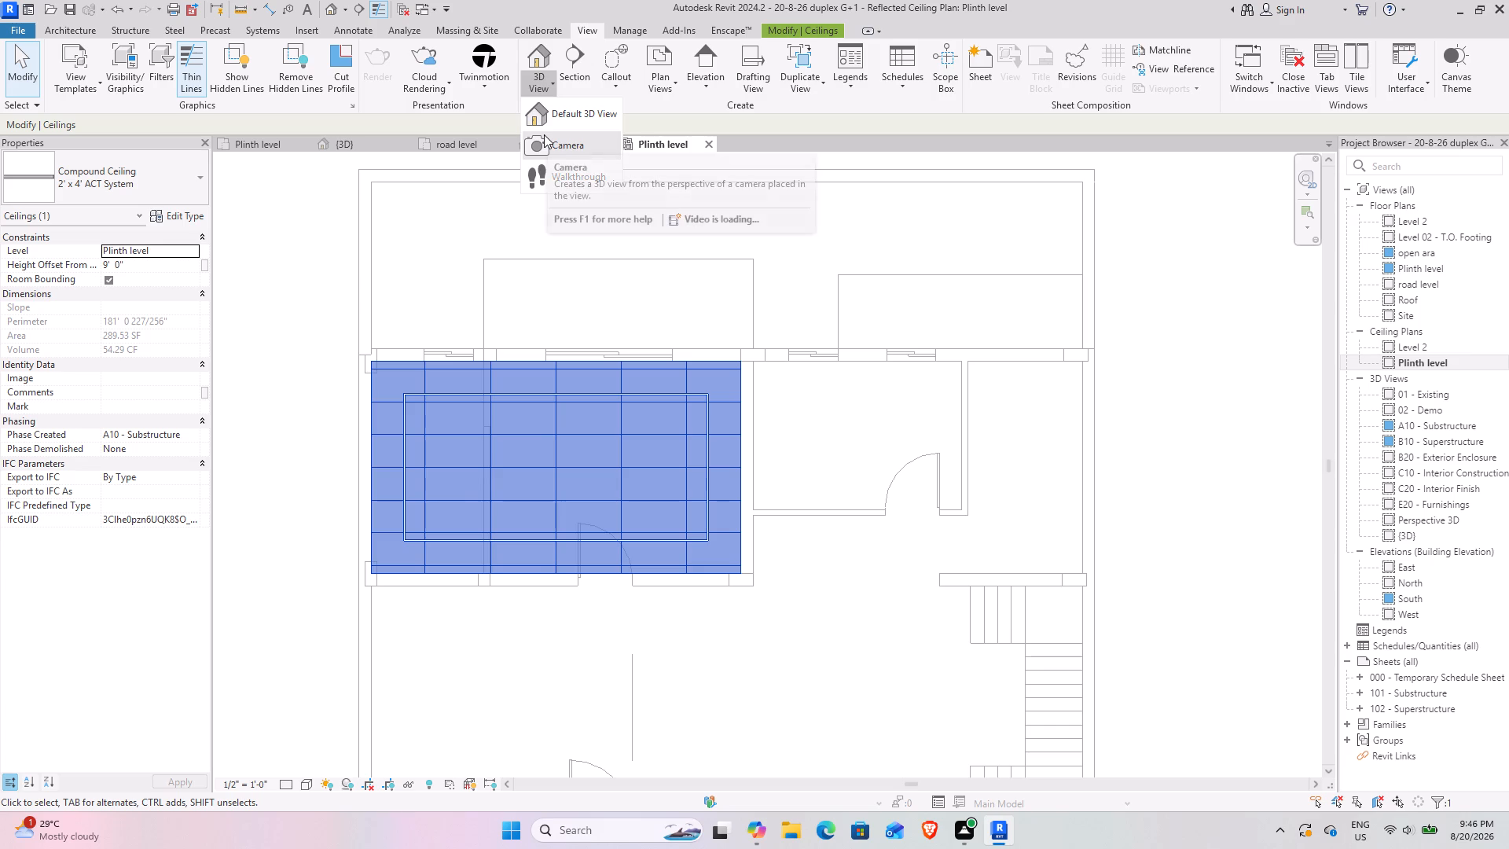
{"action": "left_click", "coordinate": [544, 134]}
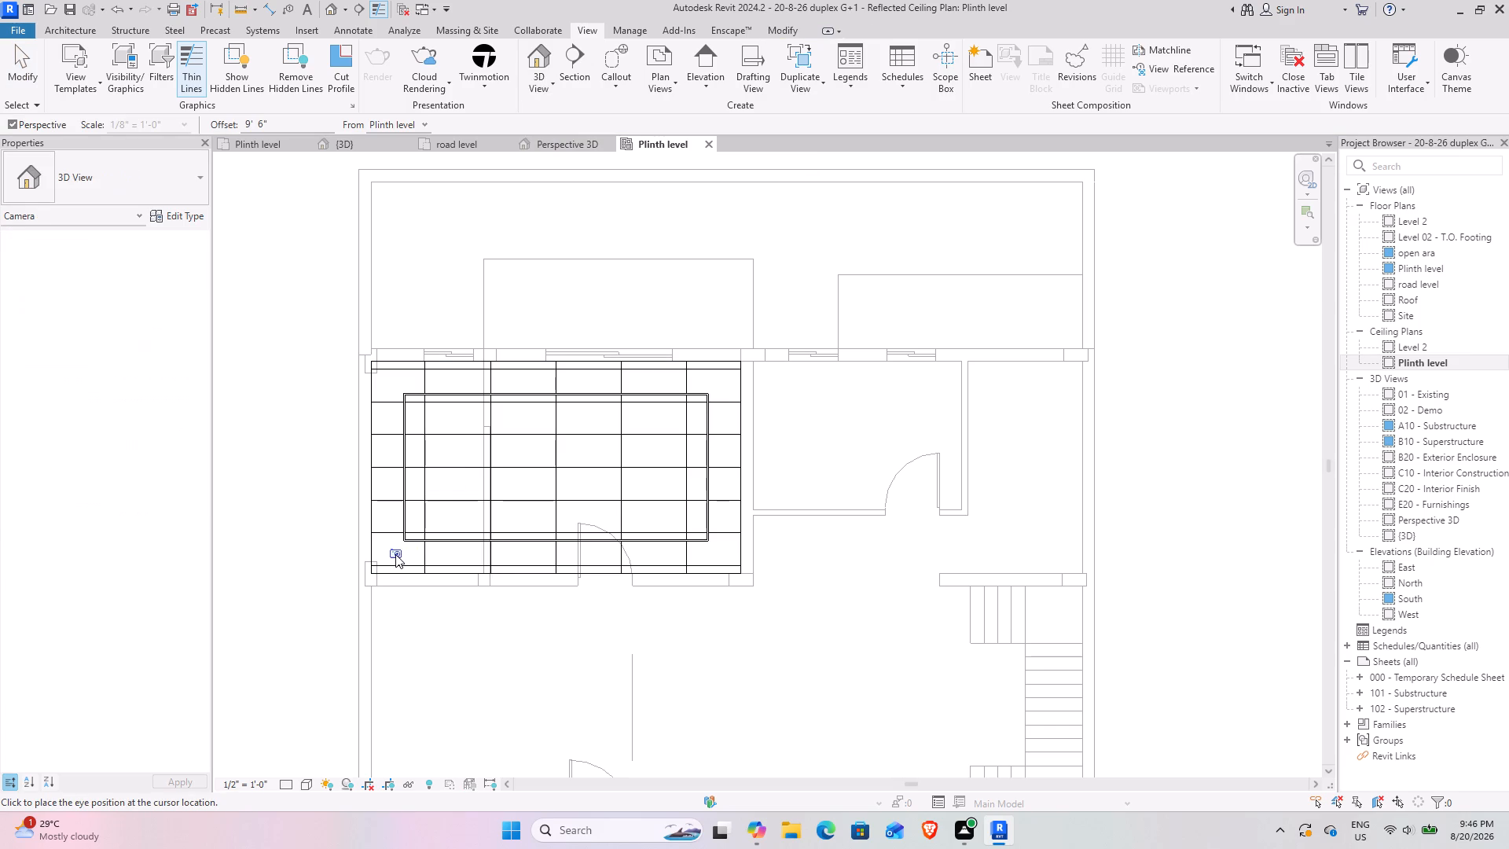
{"action": "left_click", "coordinate": [395, 554]}
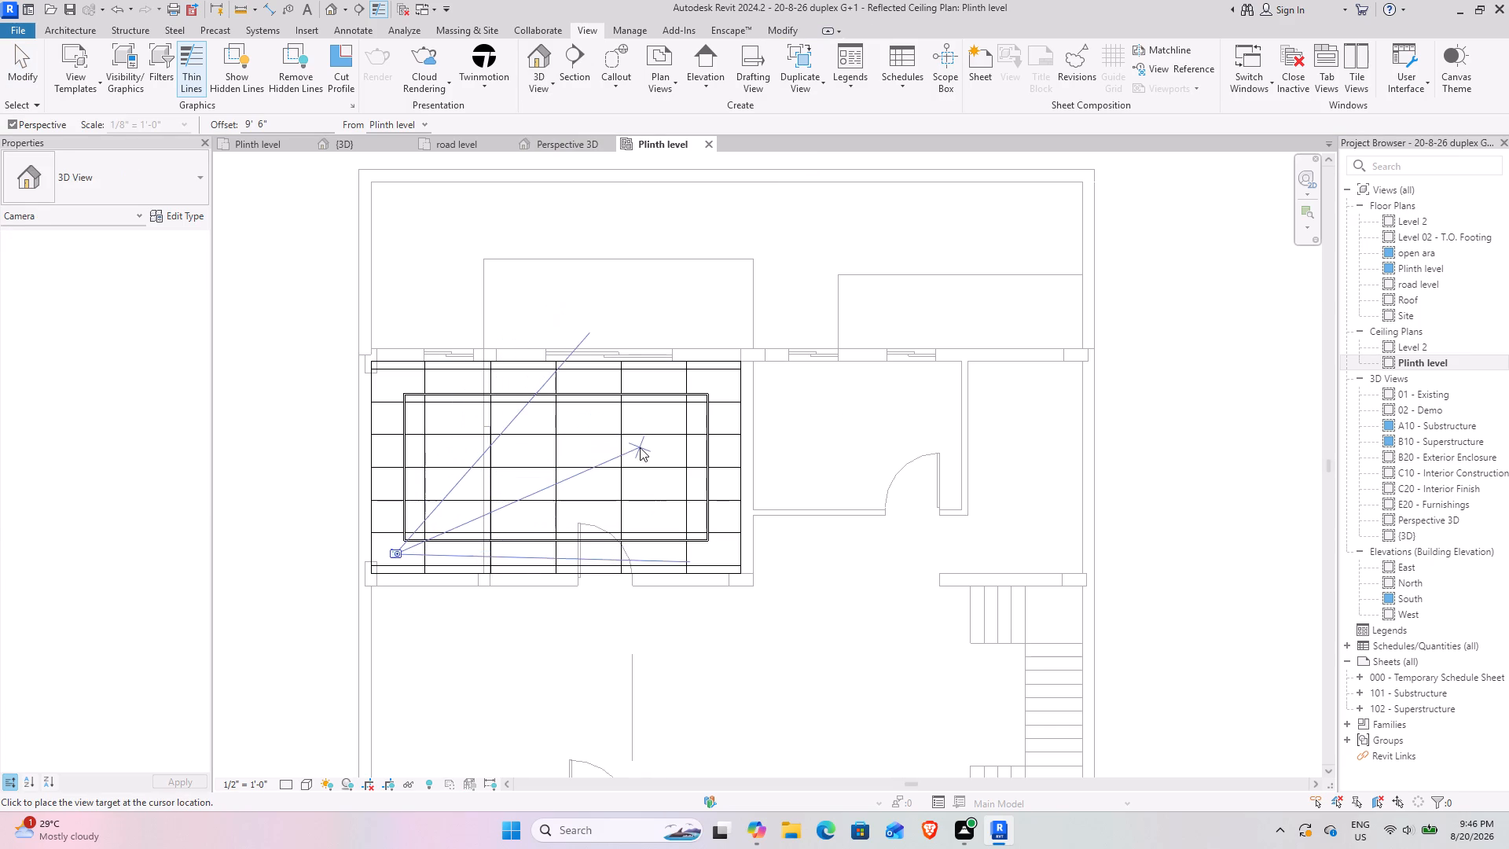
{"action": "left_click", "coordinate": [663, 394]}
{"action": "scroll", "coordinate": [747, 461], "scroll_direction": "down", "scroll_amount": 1}
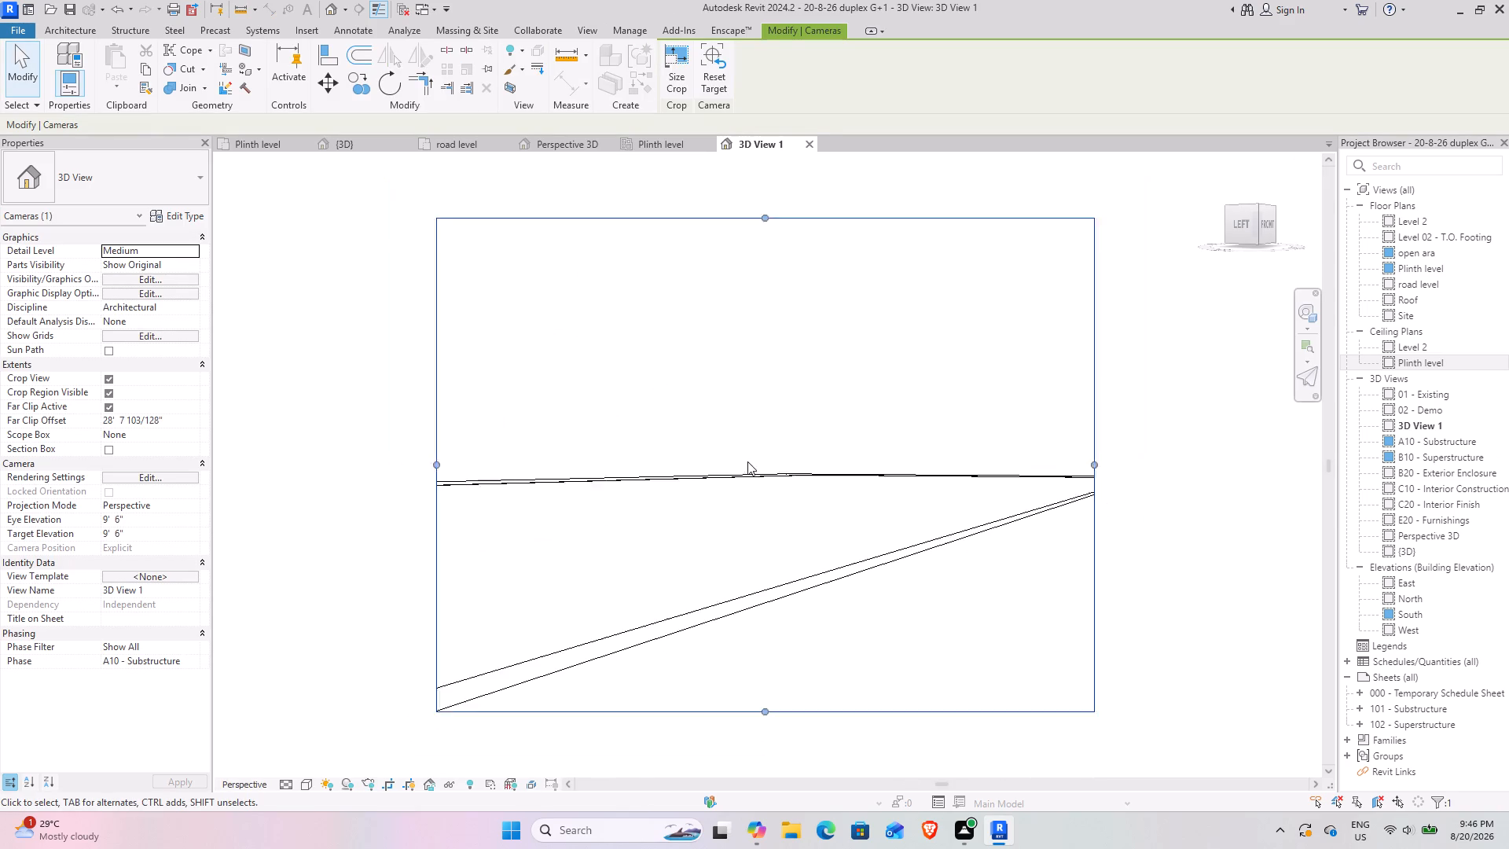
{"action": "scroll", "coordinate": [747, 461], "scroll_direction": "down", "scroll_amount": 2}
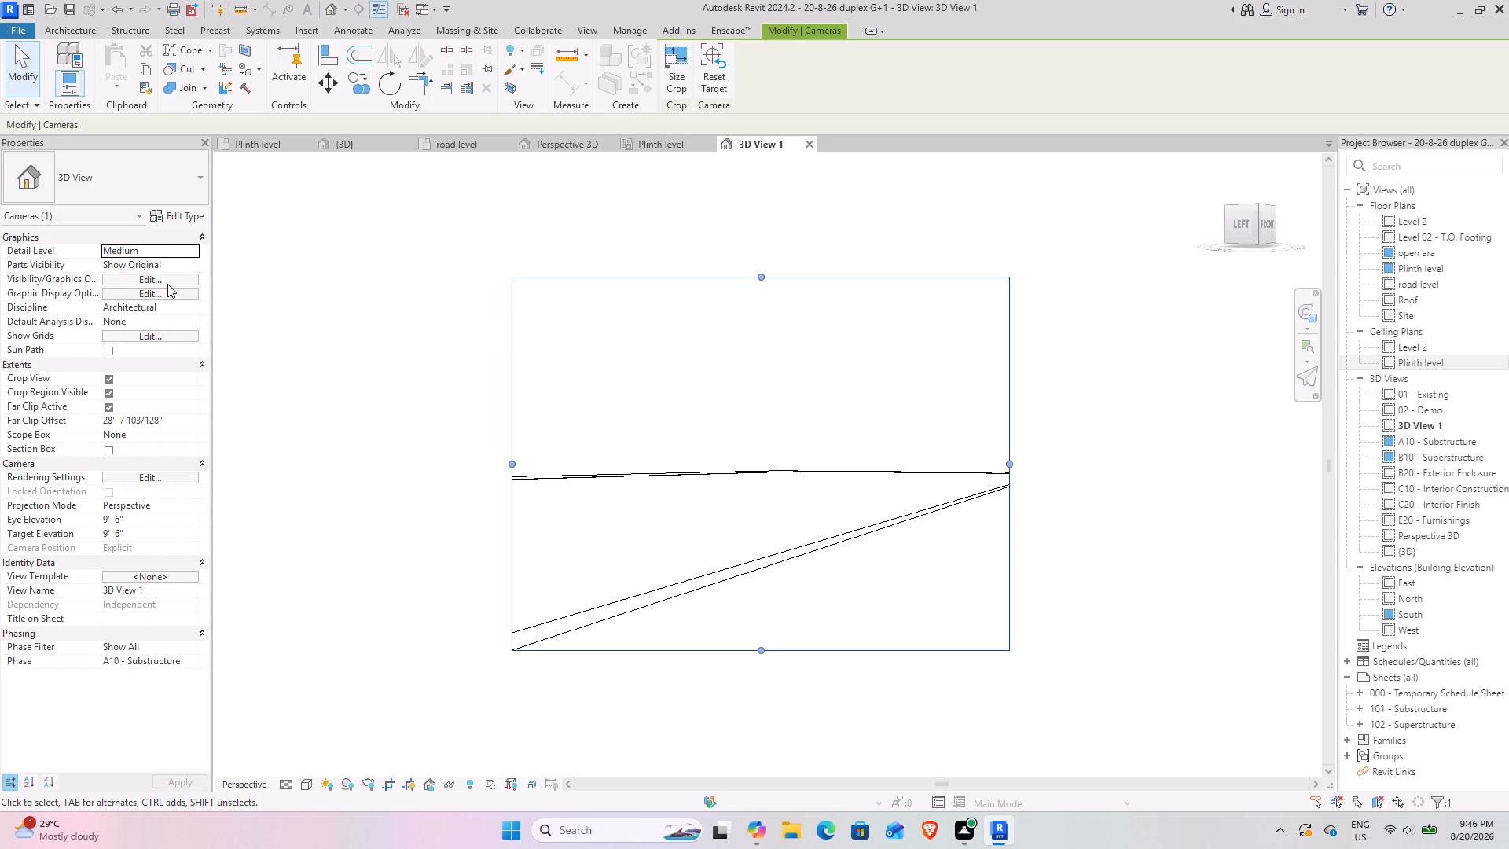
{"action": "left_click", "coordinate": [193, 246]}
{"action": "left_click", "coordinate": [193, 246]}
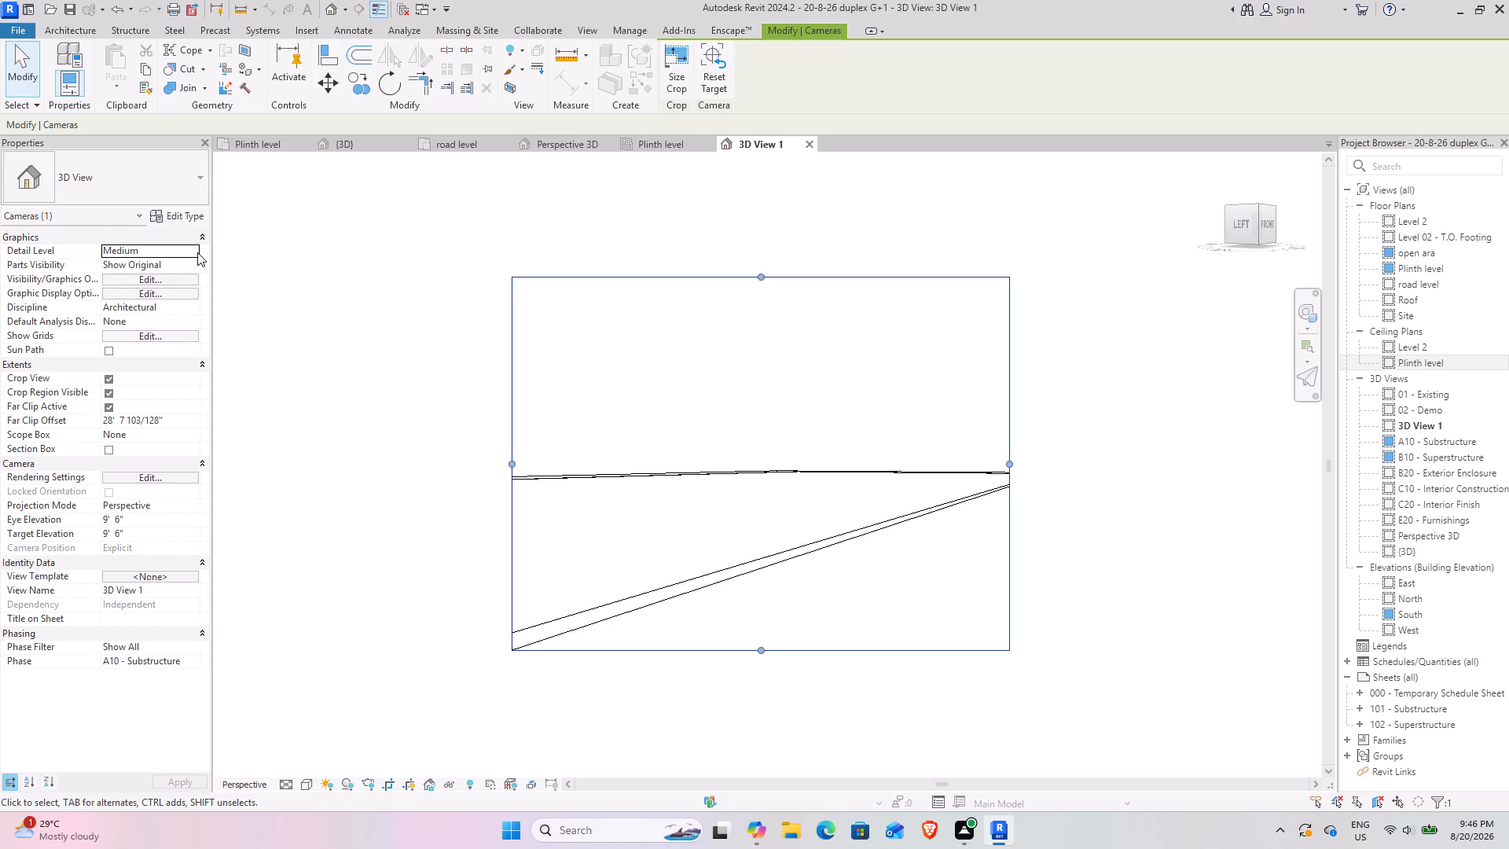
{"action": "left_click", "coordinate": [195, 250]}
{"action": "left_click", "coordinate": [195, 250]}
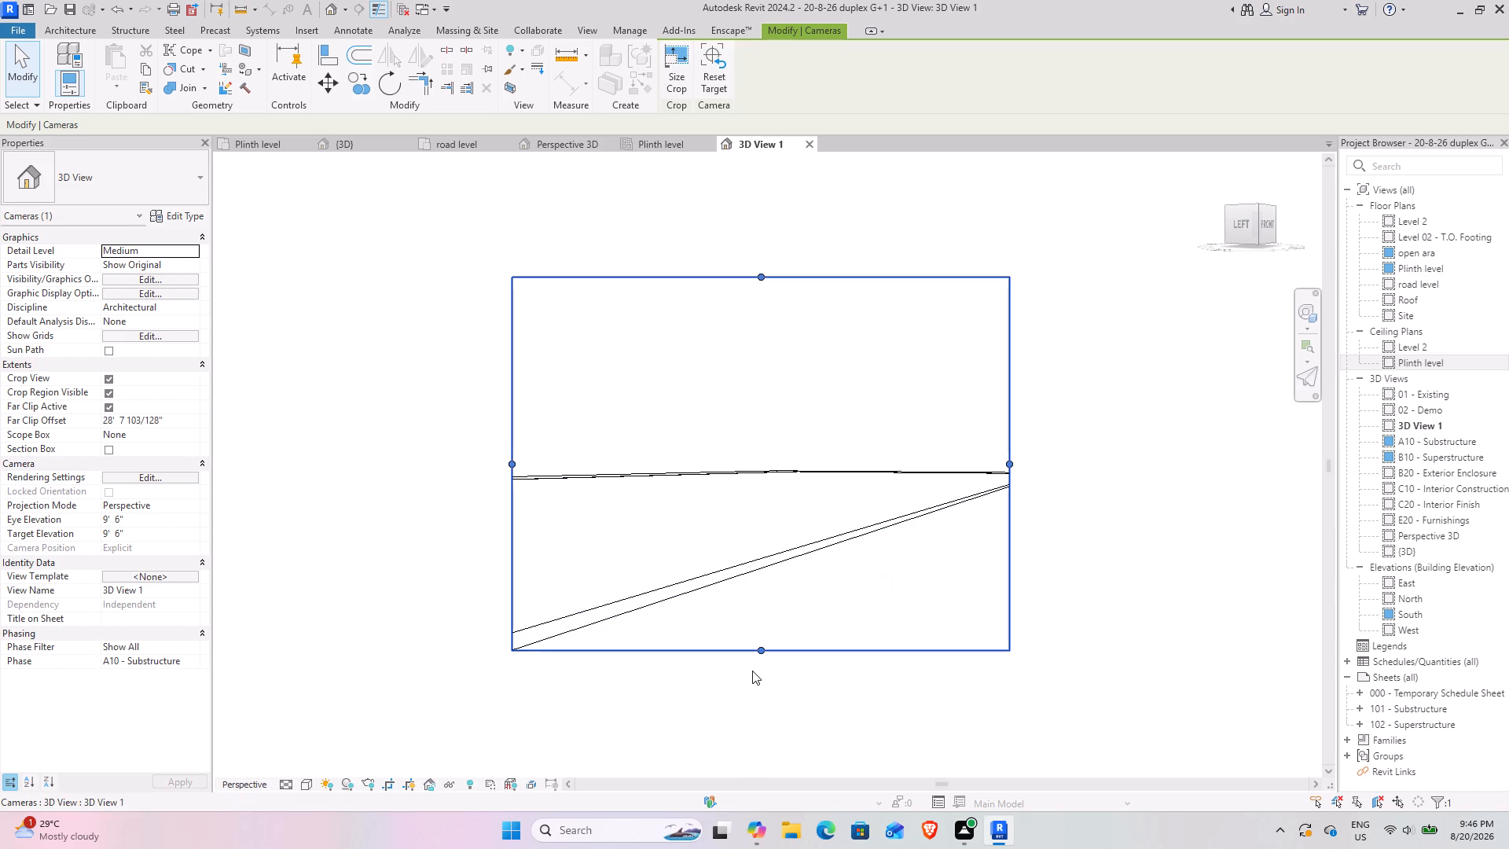
Enlarge the camera view's crop region downward and outward on both sides to show more of the ceiling.
{"action": "left_click_drag", "start_coordinate": [759, 656], "coordinate": [754, 727]}
{"action": "left_click_drag", "start_coordinate": [1008, 504], "coordinate": [1029, 502]}
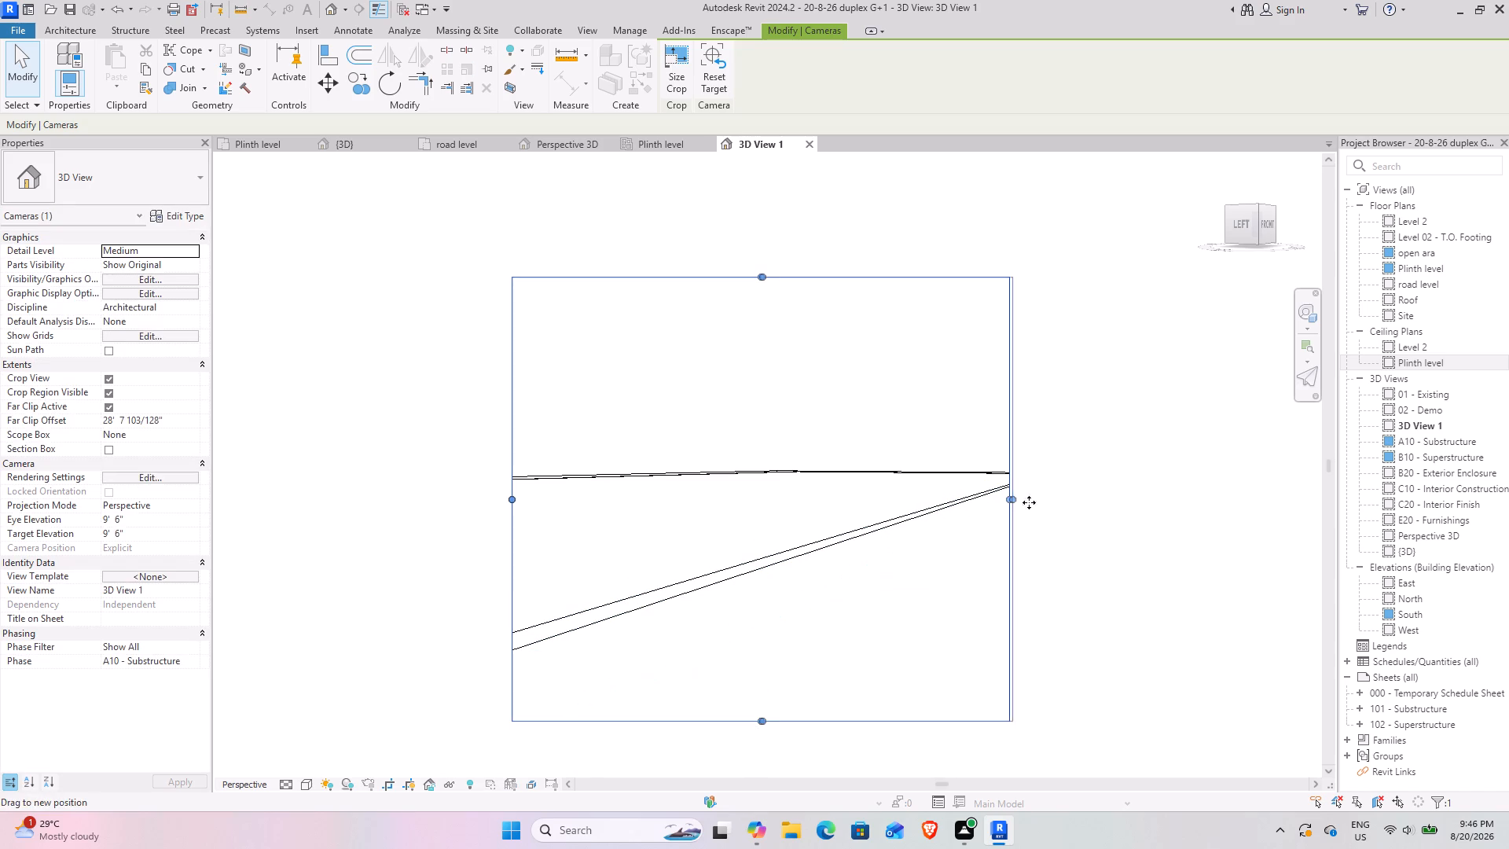
{"action": "left_click_drag", "start_coordinate": [1029, 502], "coordinate": [1149, 502]}
{"action": "left_click_drag", "start_coordinate": [508, 506], "coordinate": [250, 503]}
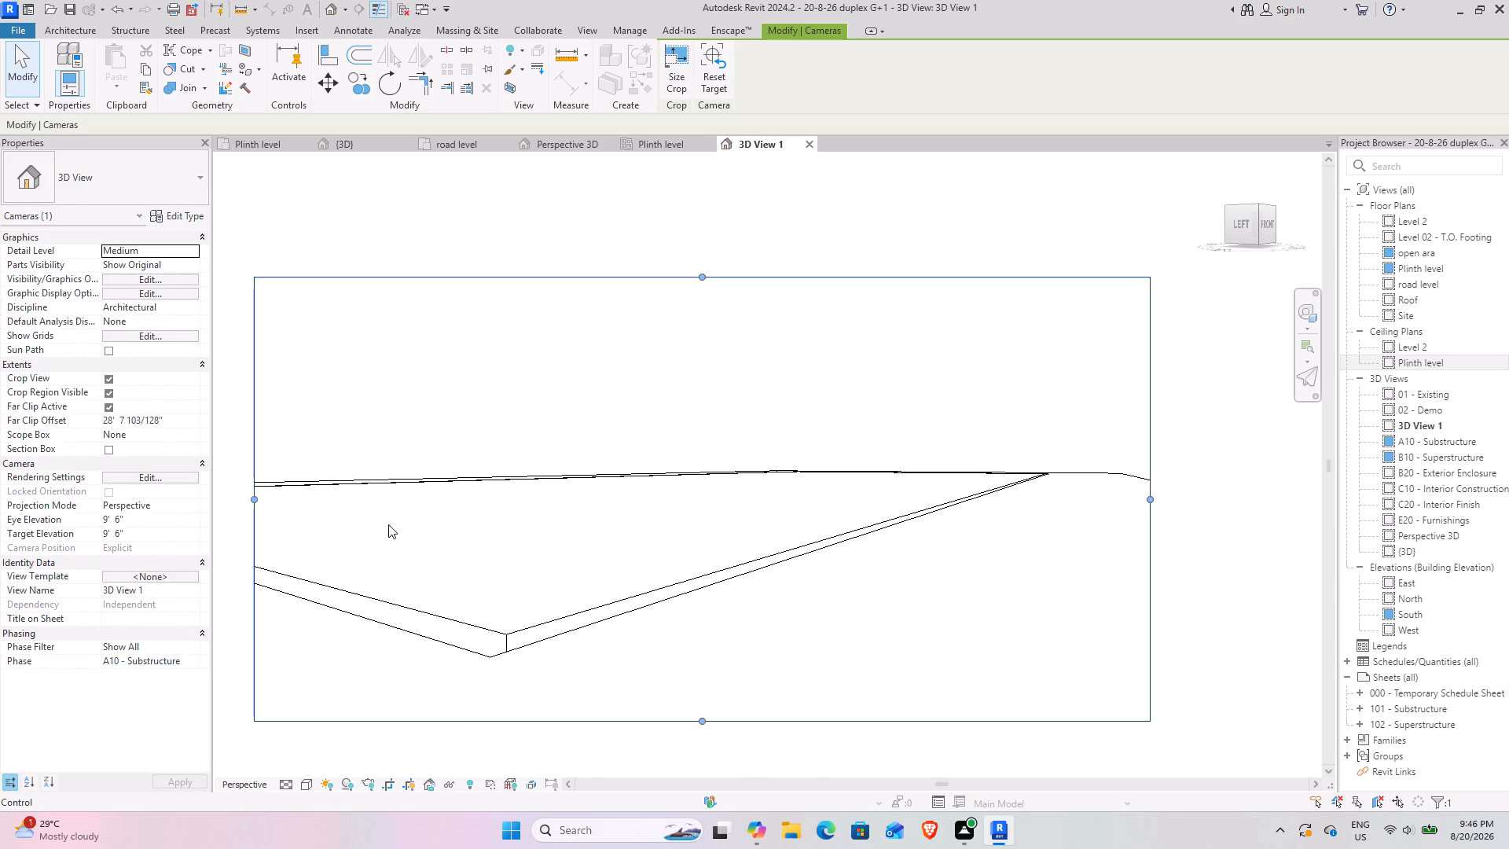
Set the ceiling camera view's visual style to Realistic and examine the inset border from below.
{"action": "middle_click_drag", "start_coordinate": [507, 623], "coordinate": [679, 480]}
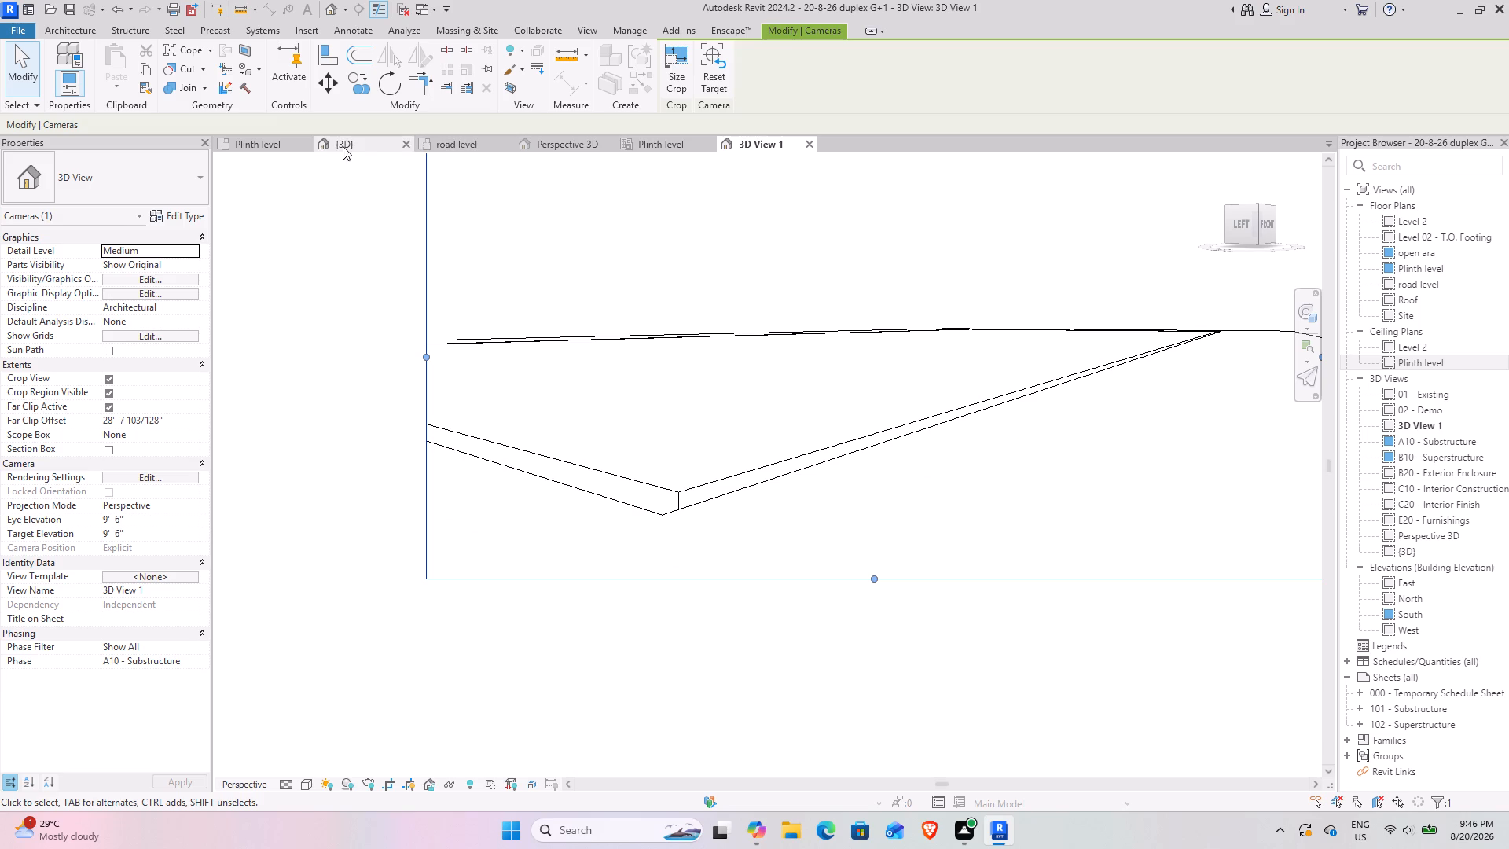
{"action": "left_click", "coordinate": [264, 143]}
{"action": "middle_click_drag", "start_coordinate": [653, 395], "coordinate": [489, 682]}
{"action": "left_click", "coordinate": [742, 149]}
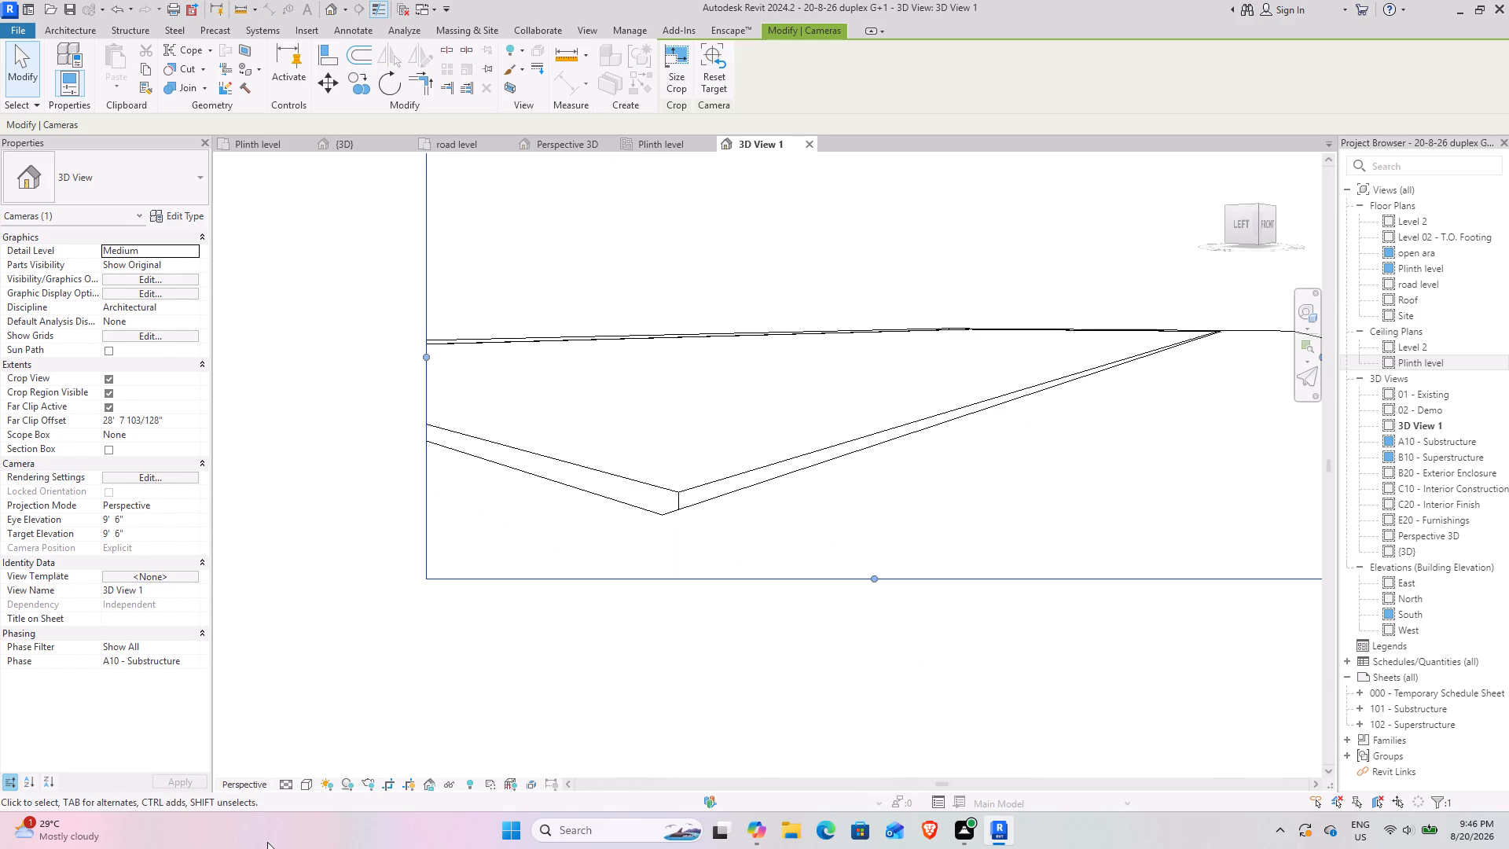
{"action": "left_click", "coordinate": [300, 777]}
{"action": "left_click", "coordinate": [324, 771]}
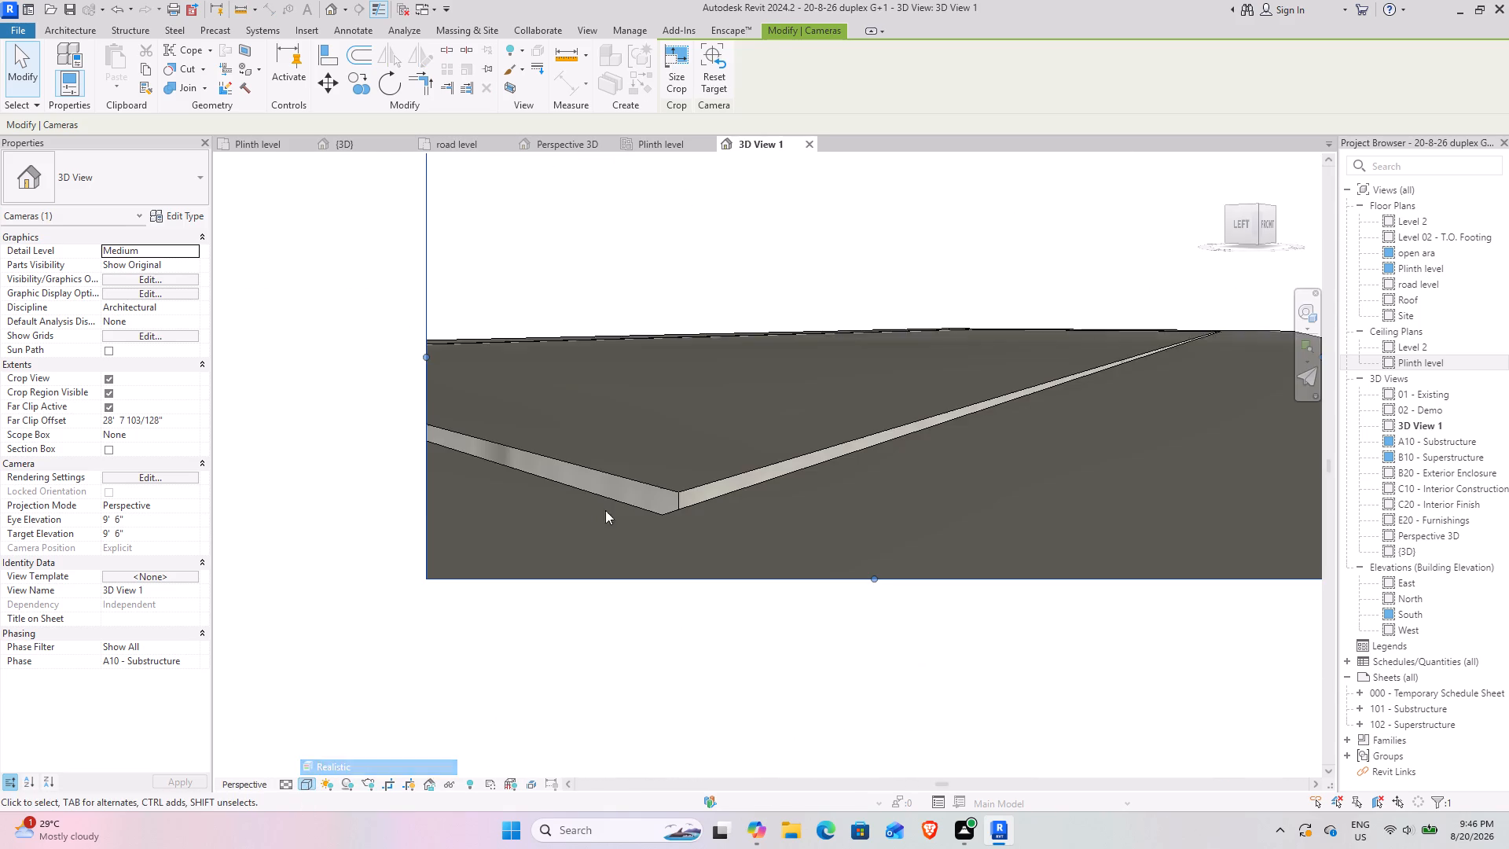
{"action": "middle_click_drag", "start_coordinate": [928, 489], "coordinate": [728, 599]}
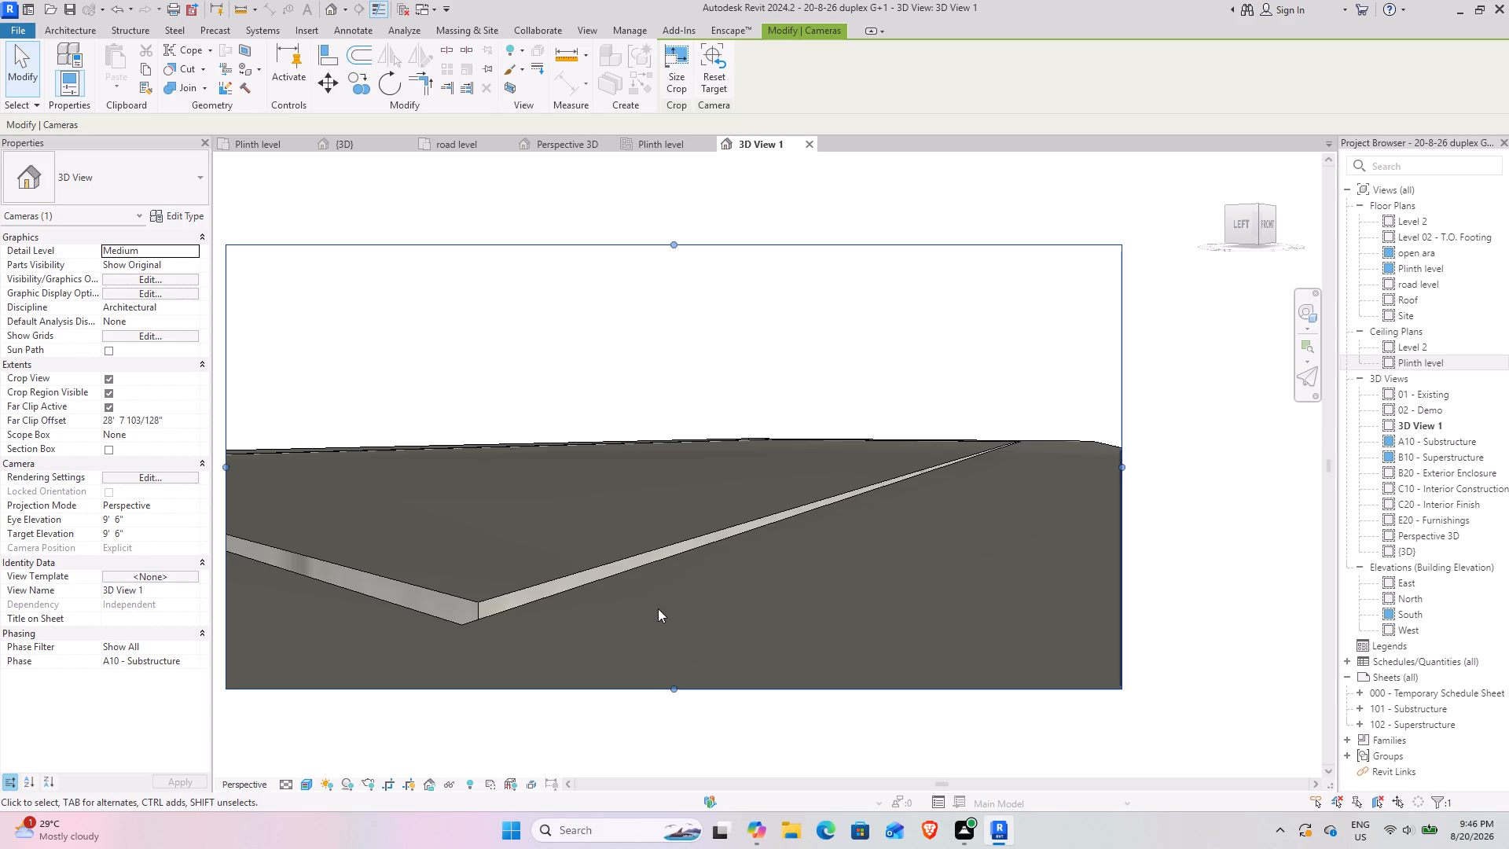
{"action": "middle_click_drag", "start_coordinate": [657, 608], "coordinate": [717, 571]}
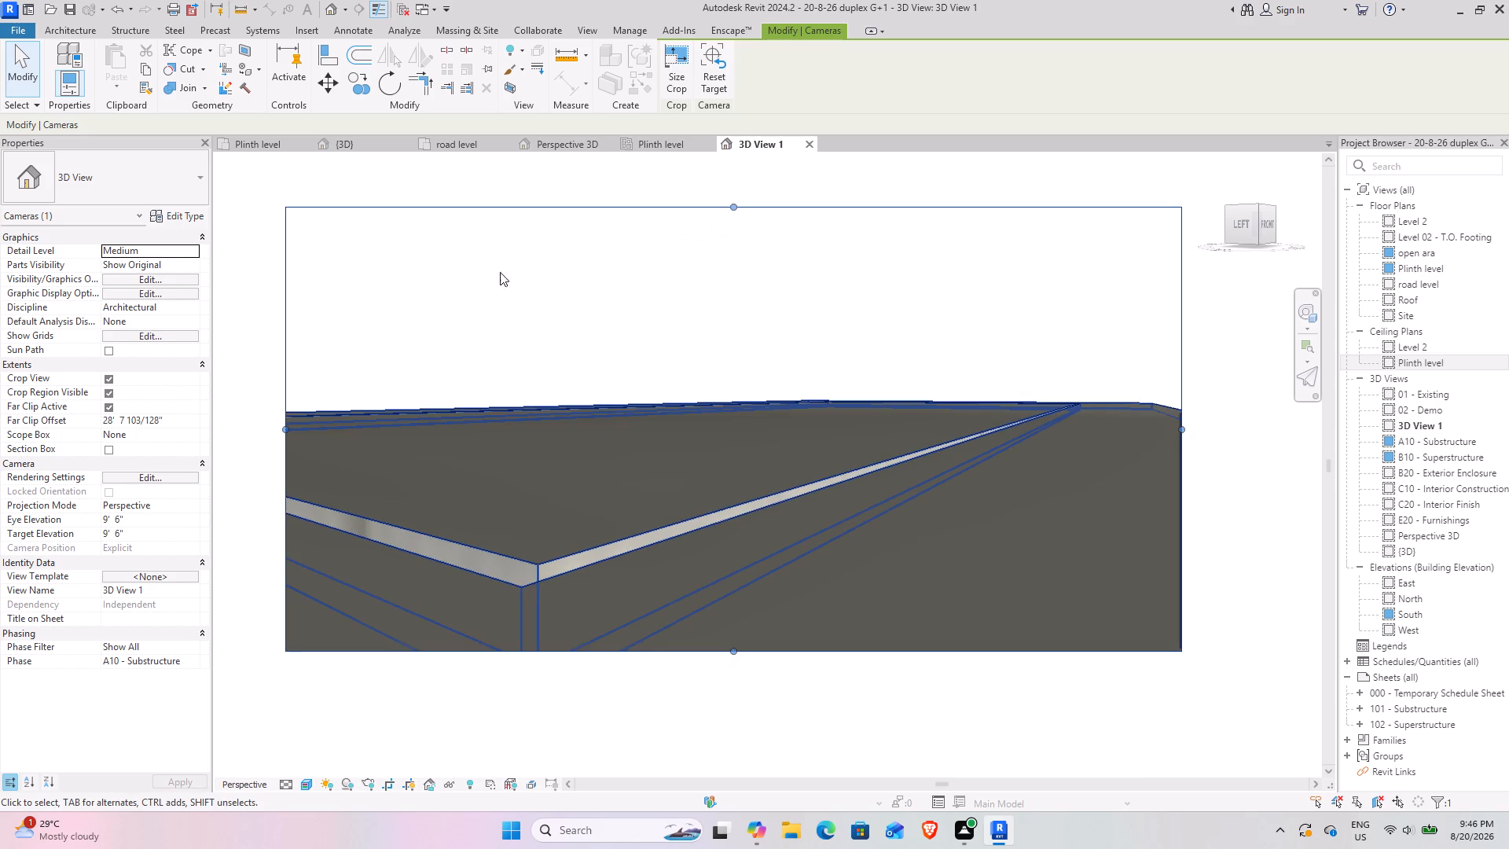
Set the Plinth level reflected ceiling plan's visual style to Realistic.
{"action": "left_click", "coordinate": [687, 146]}
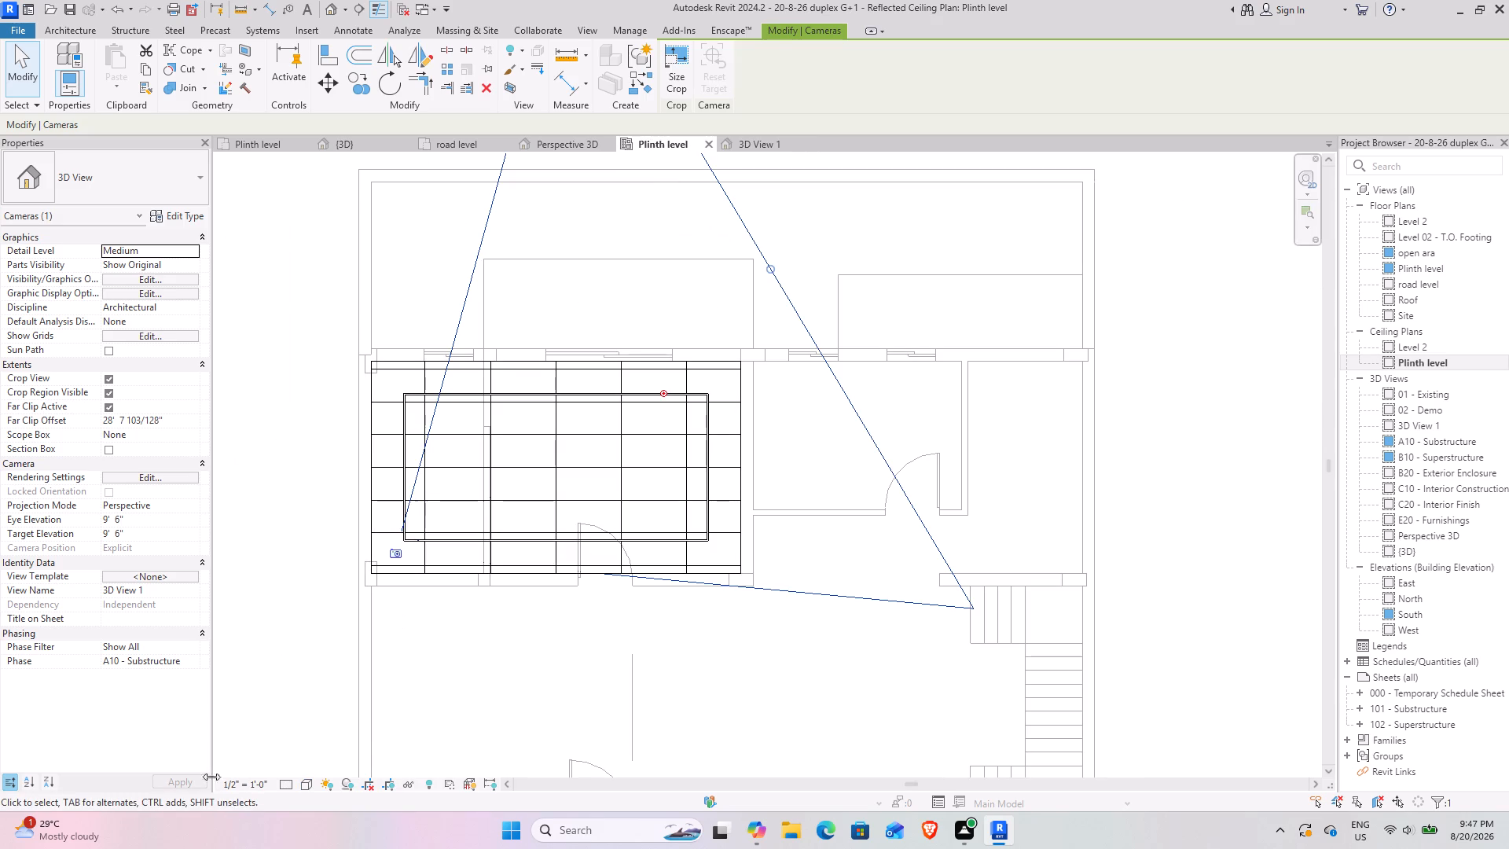
{"action": "left_click", "coordinate": [307, 782]}
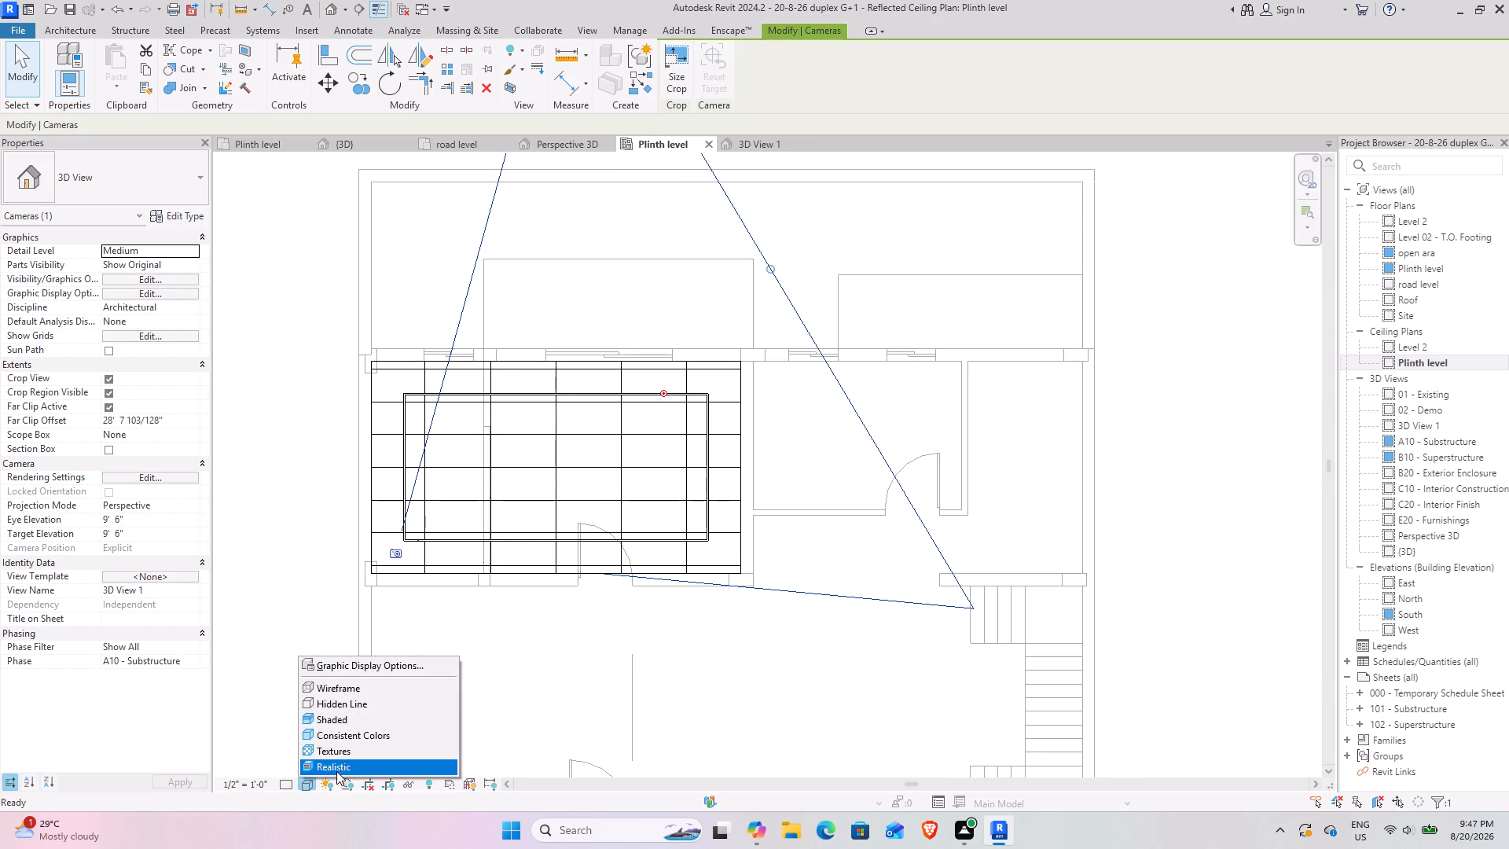
{"action": "left_click", "coordinate": [338, 770]}
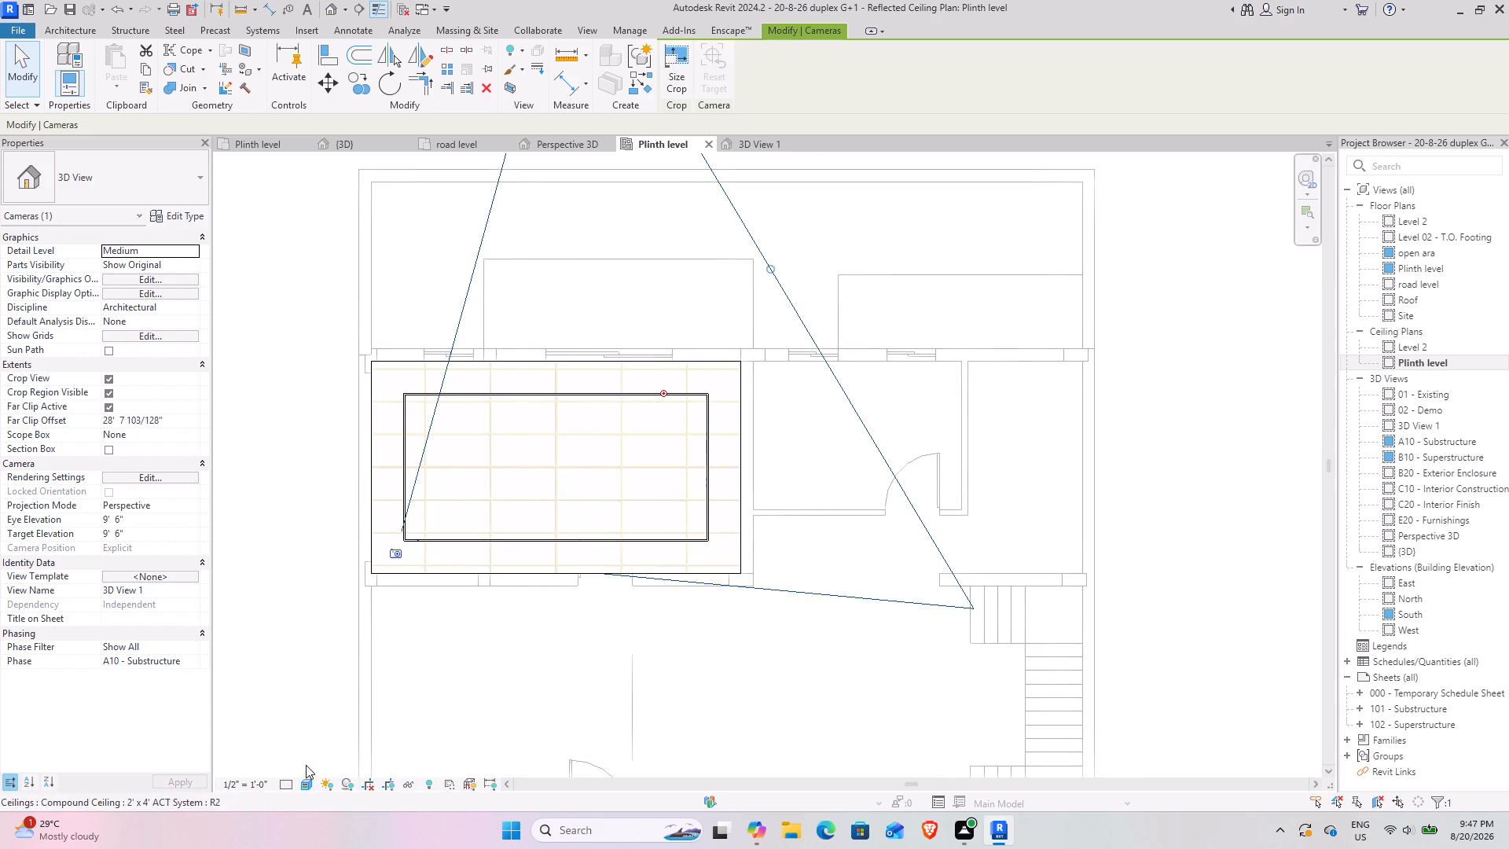
{"action": "scroll", "coordinate": [684, 472], "scroll_direction": "down", "scroll_amount": 3}
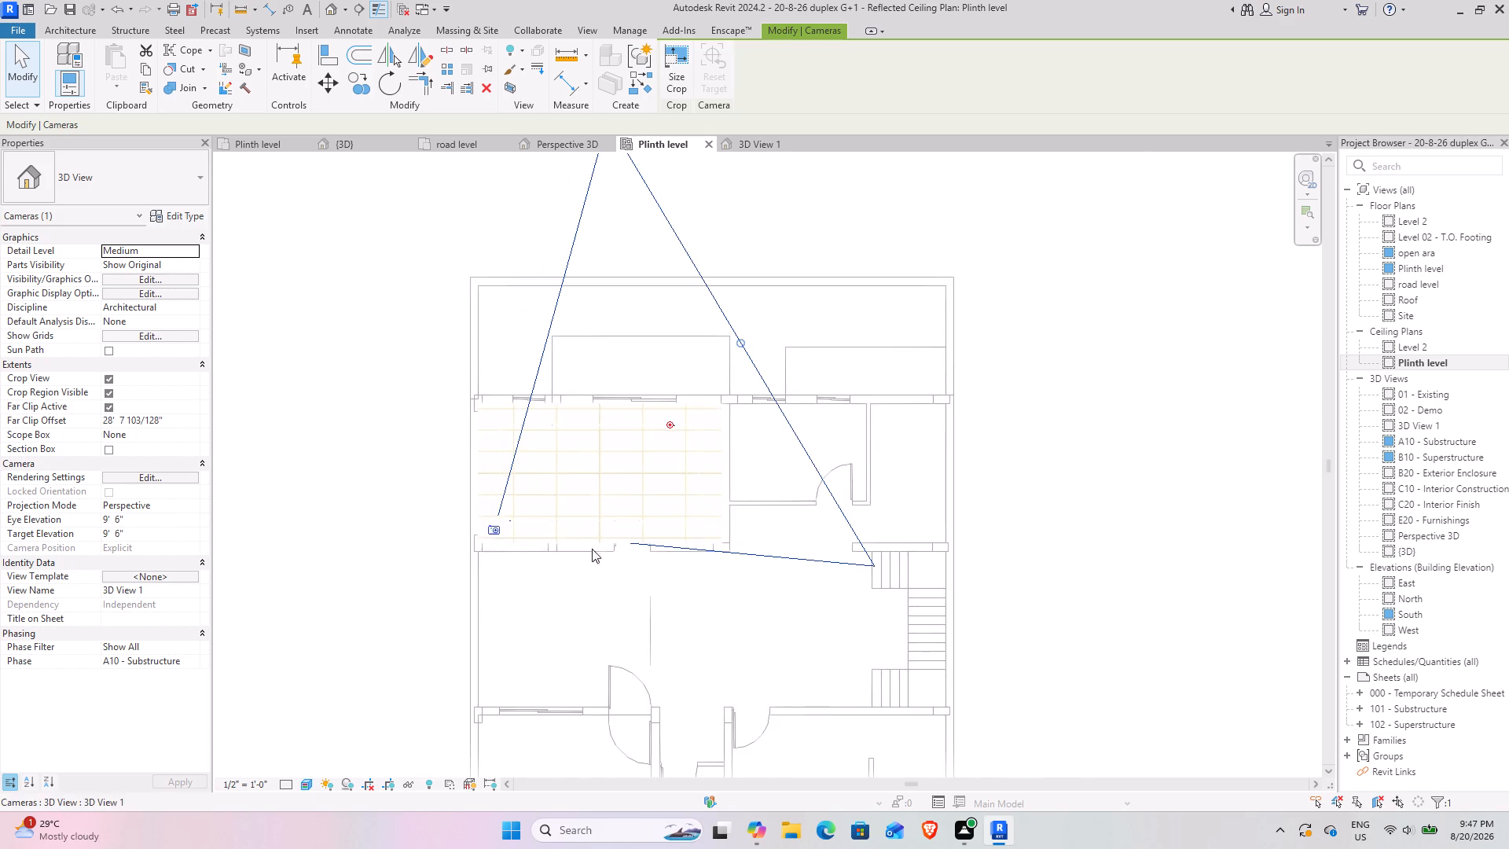
{"action": "scroll", "coordinate": [583, 512], "scroll_direction": "up", "scroll_amount": 3}
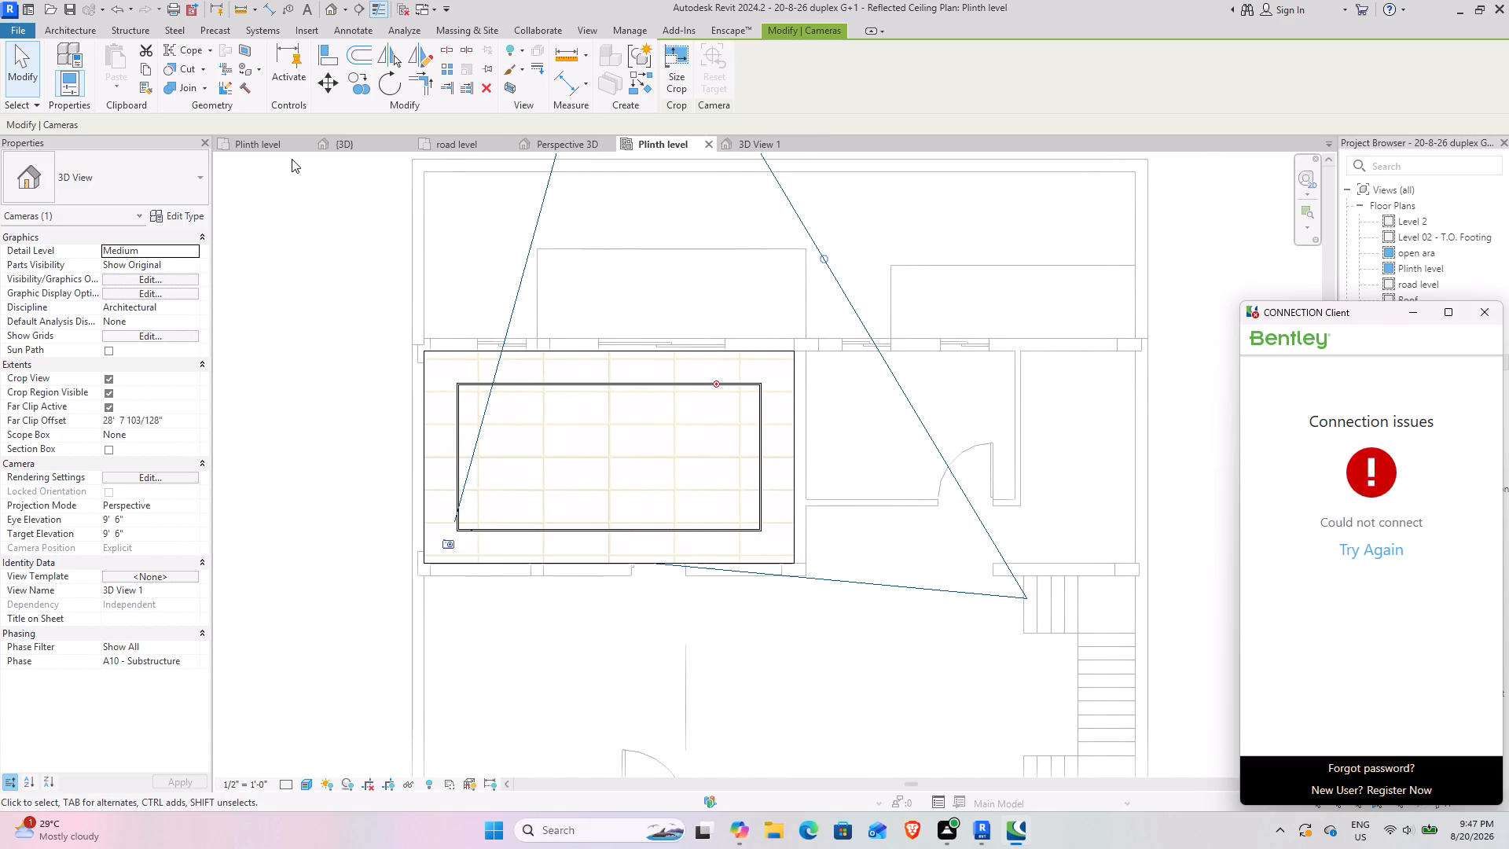
Create a perspective camera view in the Plinth level floor plan from the bedroom's southwest corner, targeting the area near the bed's north side.
{"action": "left_click", "coordinate": [258, 149]}
{"action": "middle_click_drag", "start_coordinate": [526, 661], "coordinate": [725, 568]}
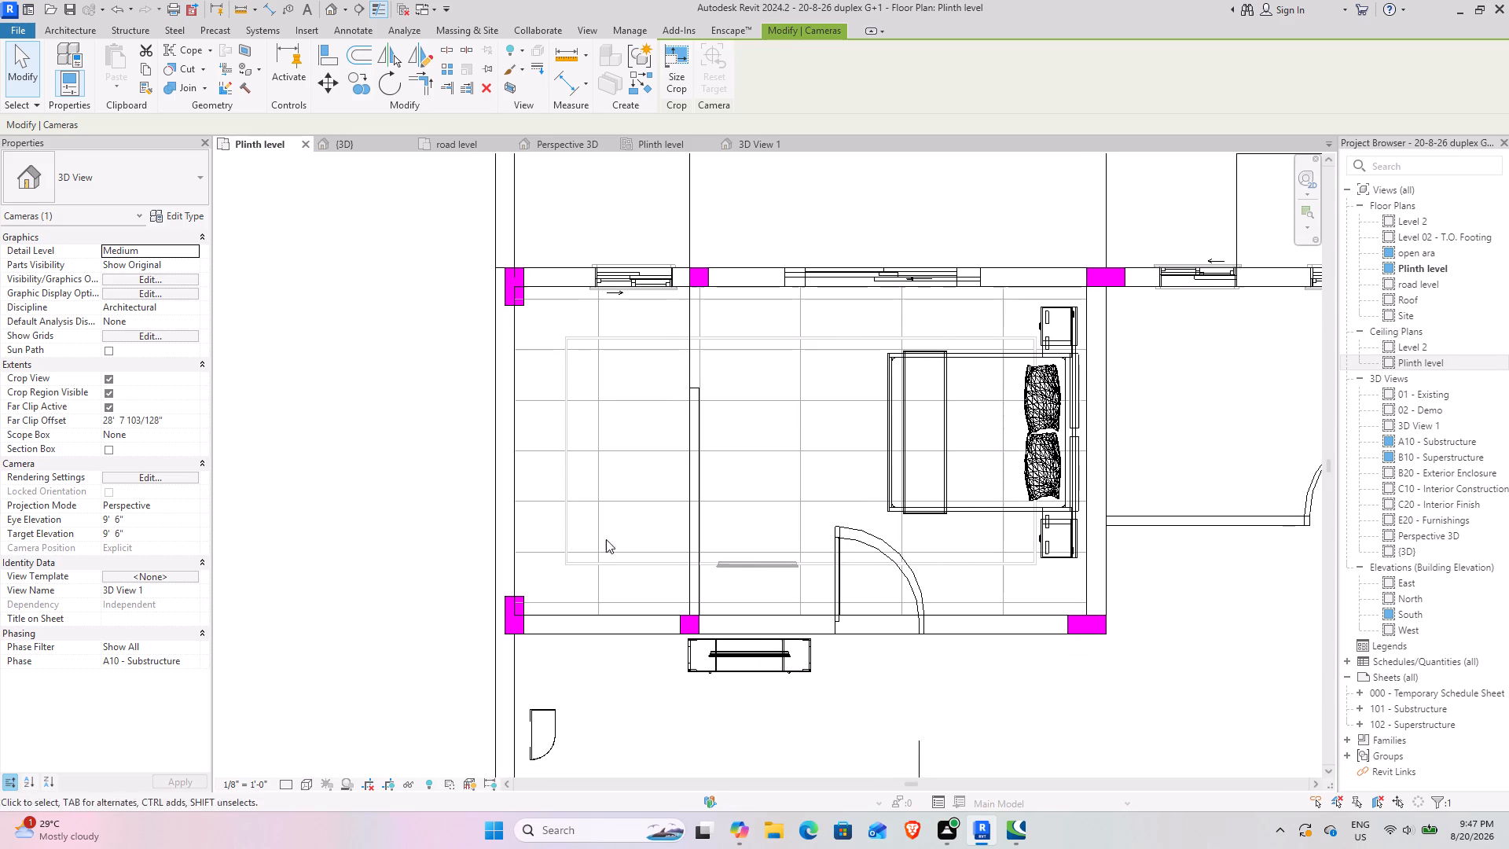
{"action": "left_click", "coordinate": [87, 31]}
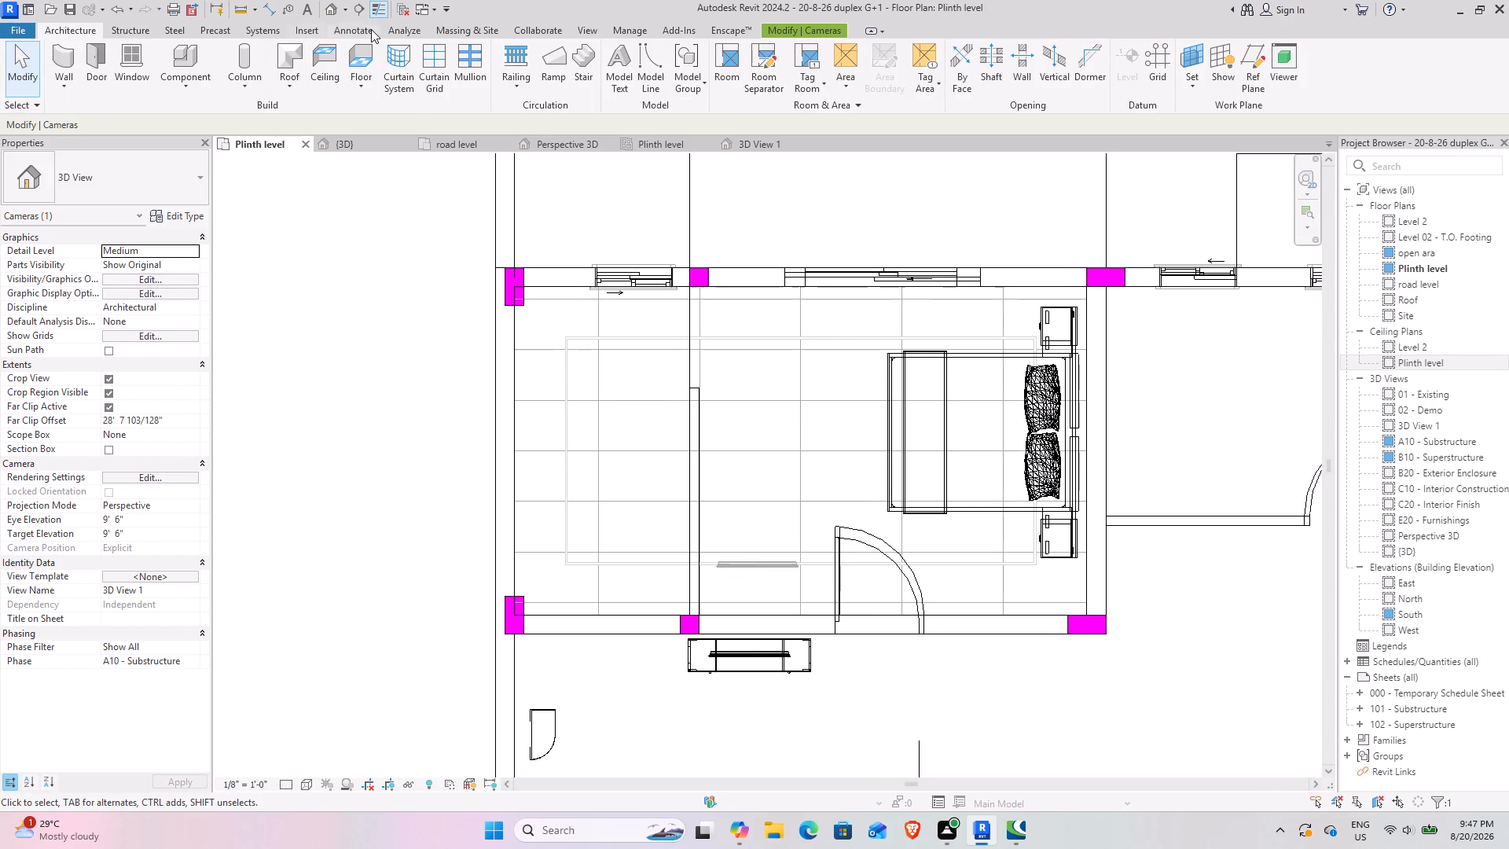
{"action": "left_click", "coordinate": [586, 26]}
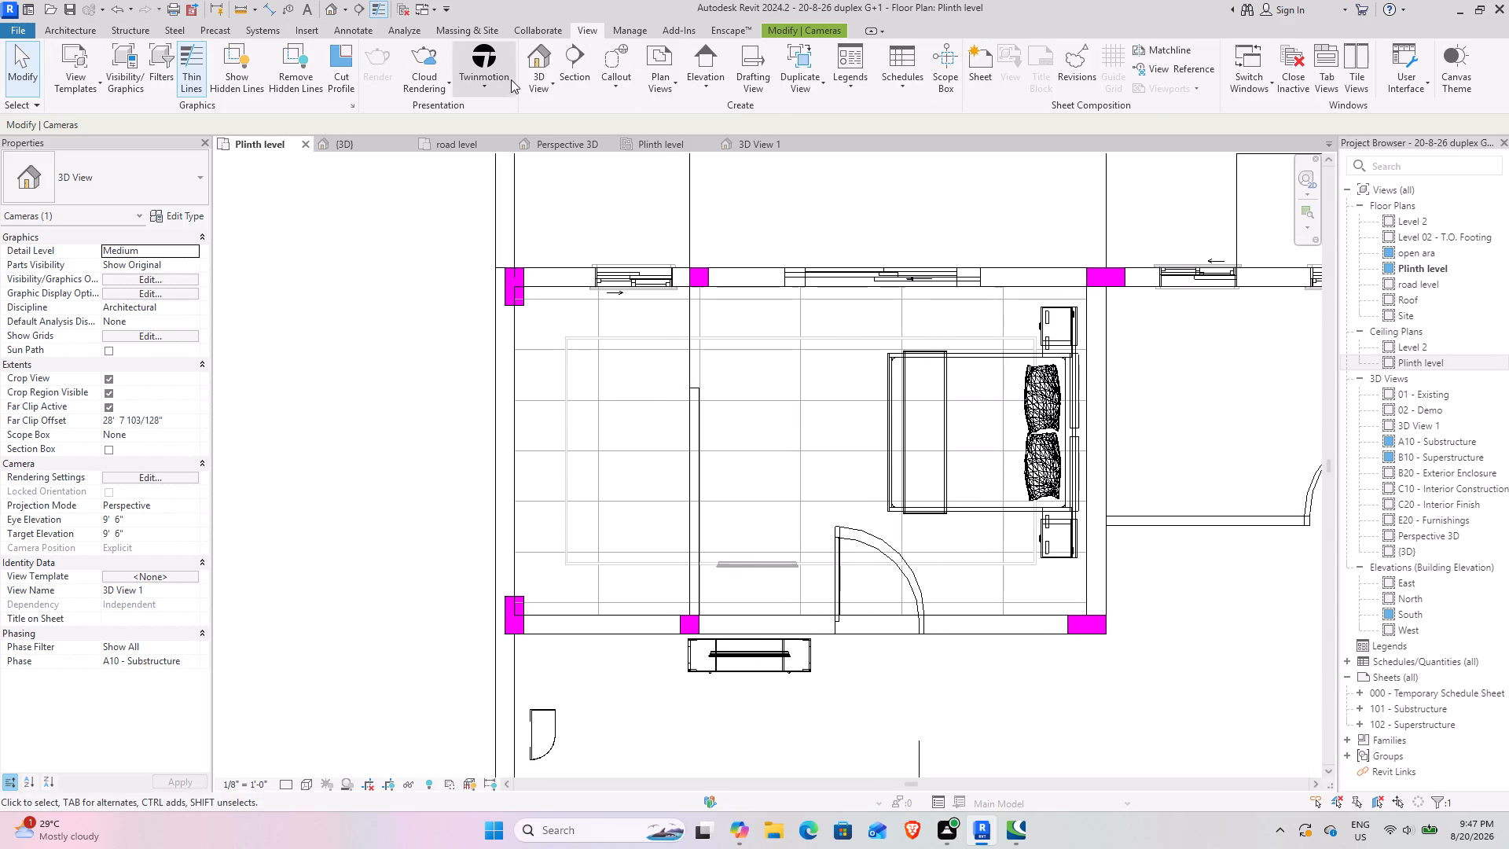
{"action": "left_click", "coordinate": [534, 82]}
{"action": "left_click", "coordinate": [556, 143]}
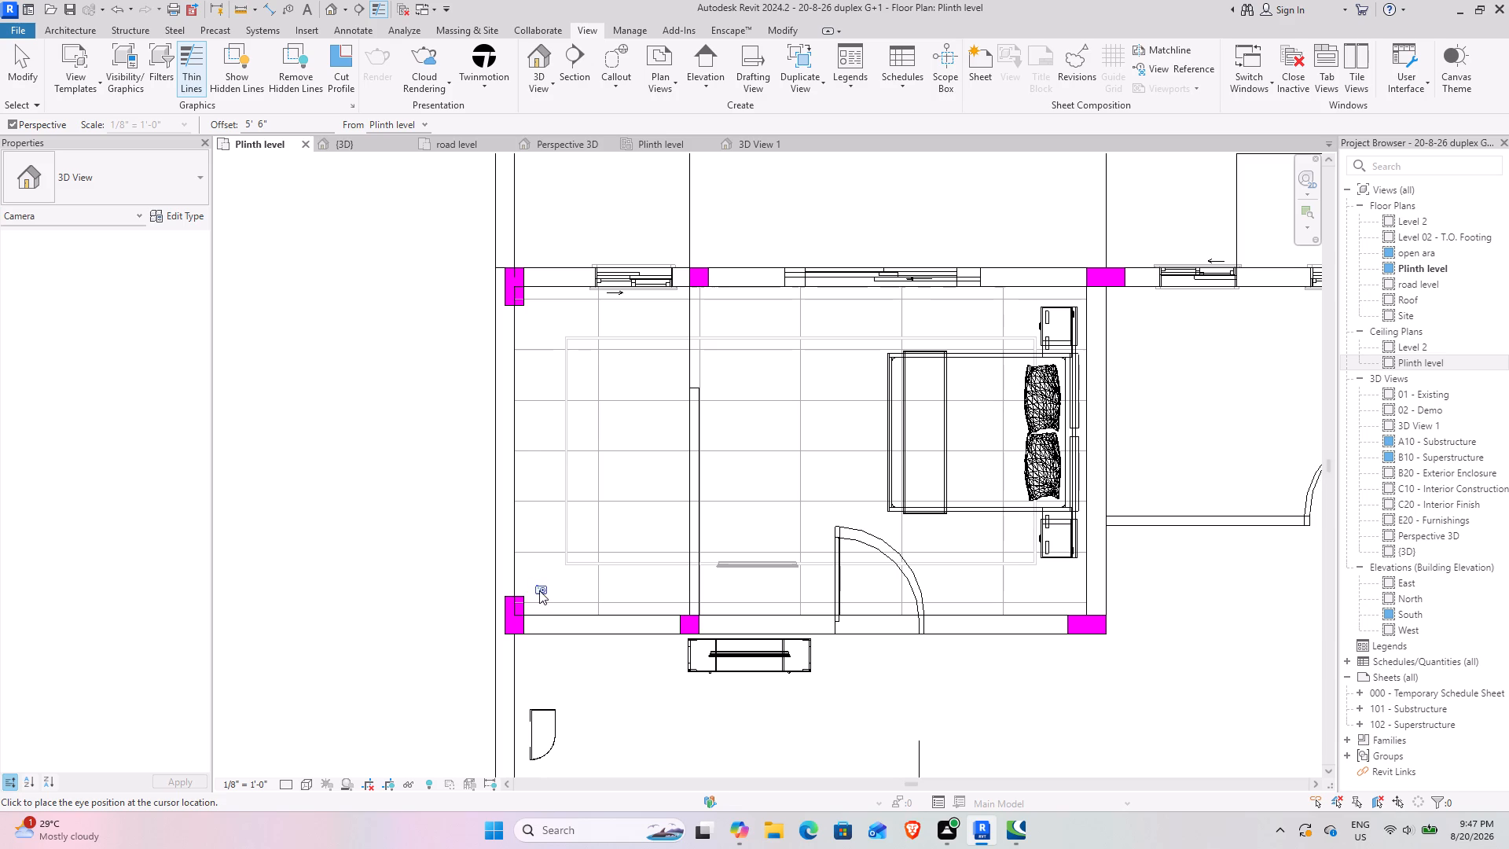
{"action": "left_click", "coordinate": [527, 593]}
{"action": "left_click", "coordinate": [951, 340]}
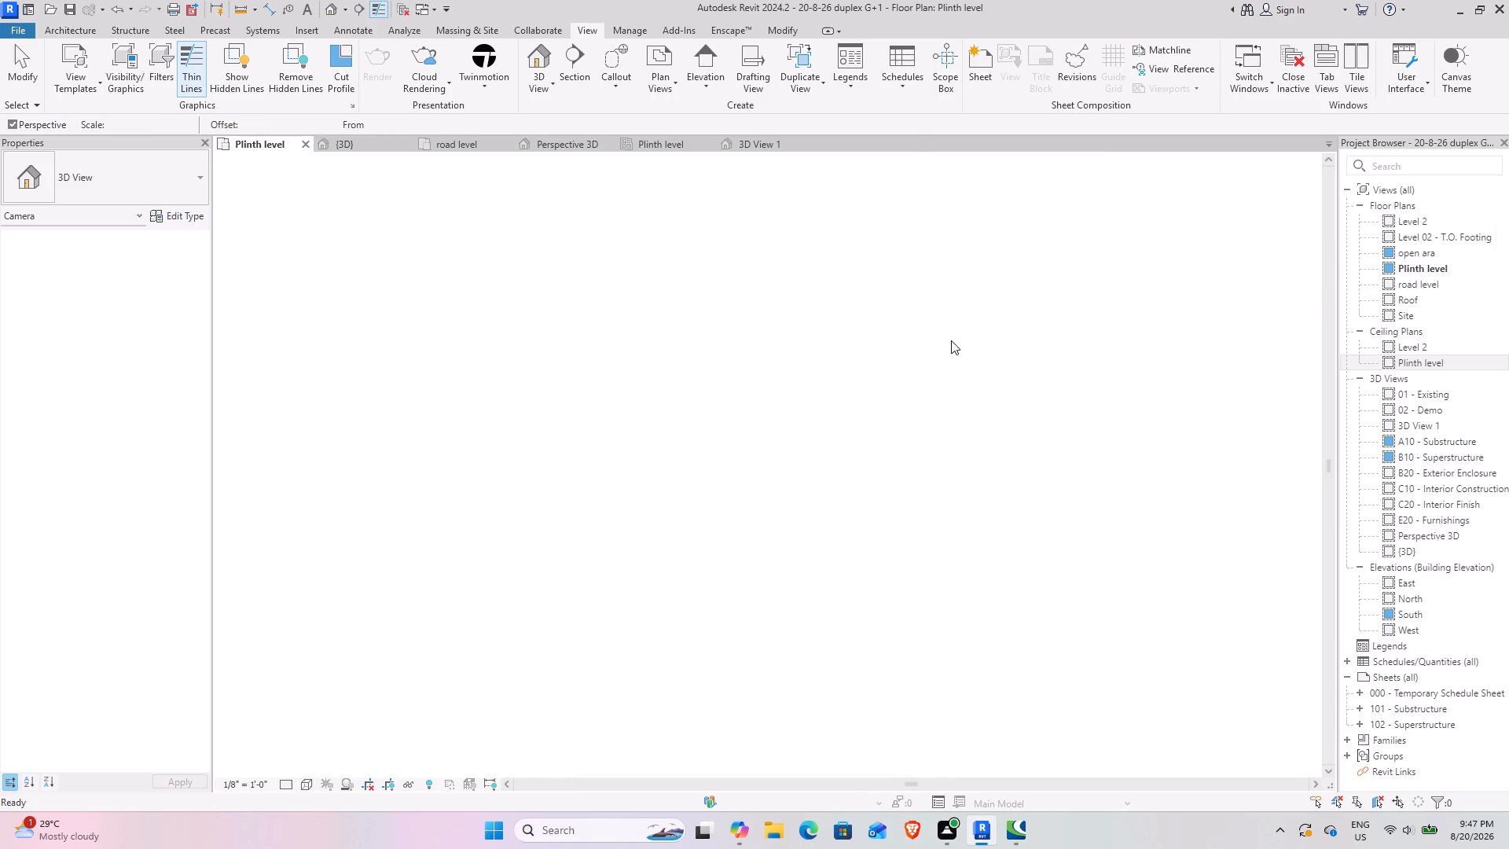
{"action": "scroll", "coordinate": [547, 522], "scroll_direction": "down", "scroll_amount": 3}
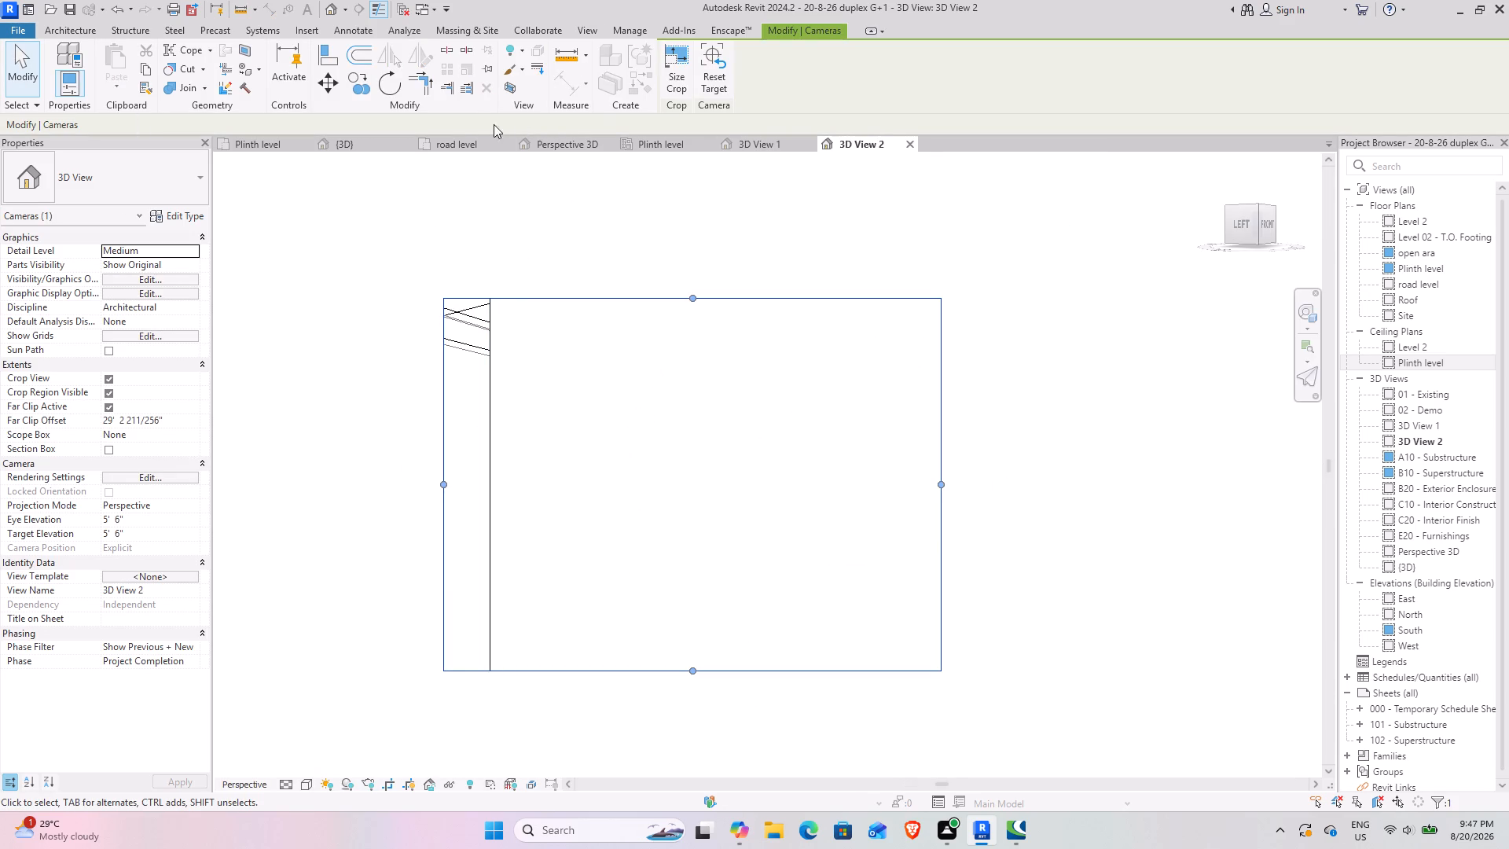
Edit the bedroom ceiling's boundary, moving the inner rectangle's west line east to 6'-9" from the outer inset rectangle's west line.
{"action": "left_click", "coordinate": [266, 145]}
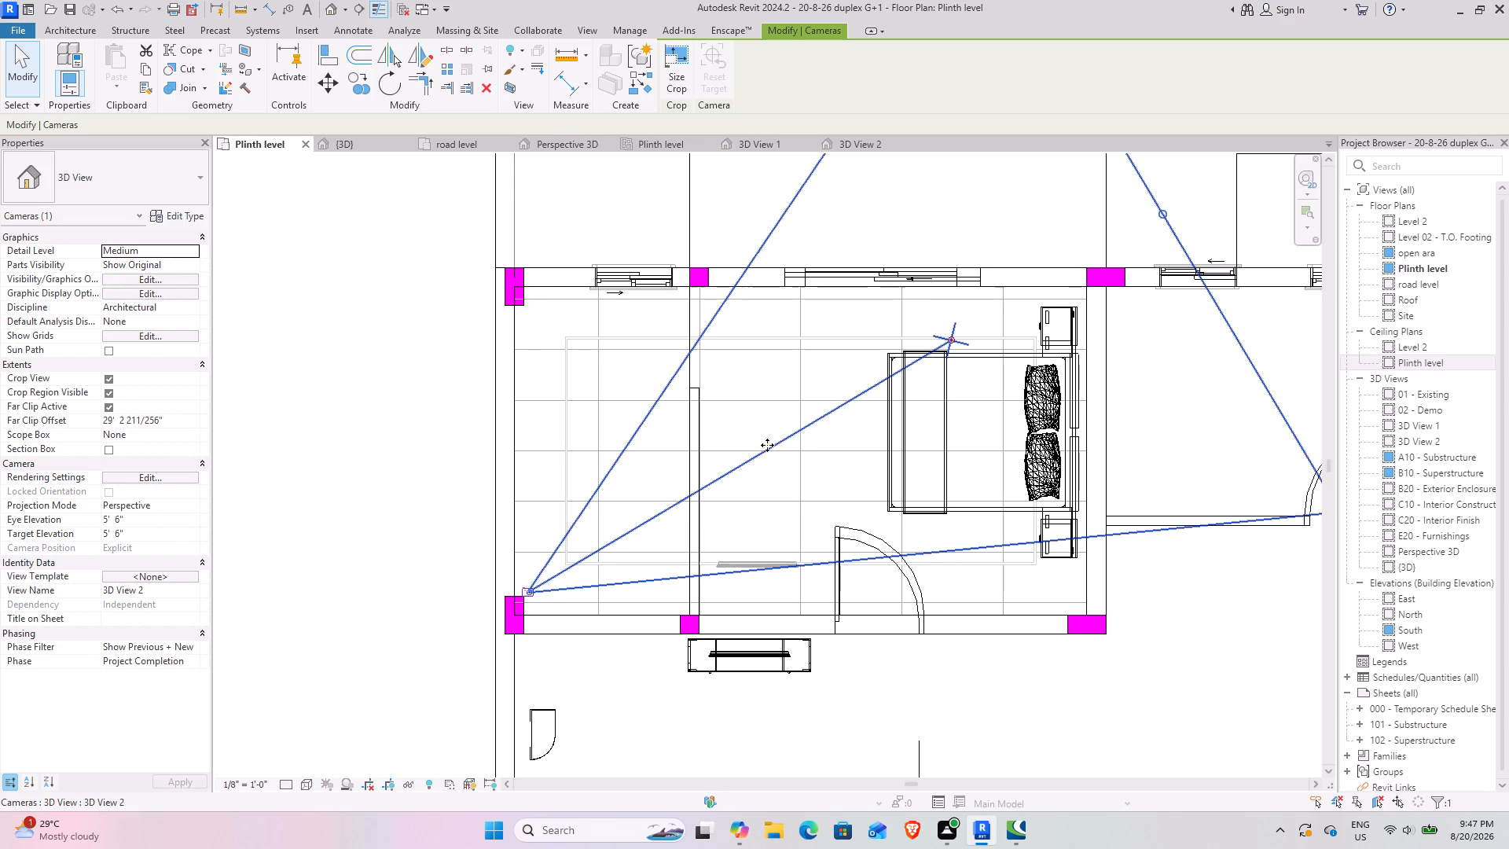
{"action": "middle_click_drag", "start_coordinate": [785, 472], "coordinate": [576, 553]}
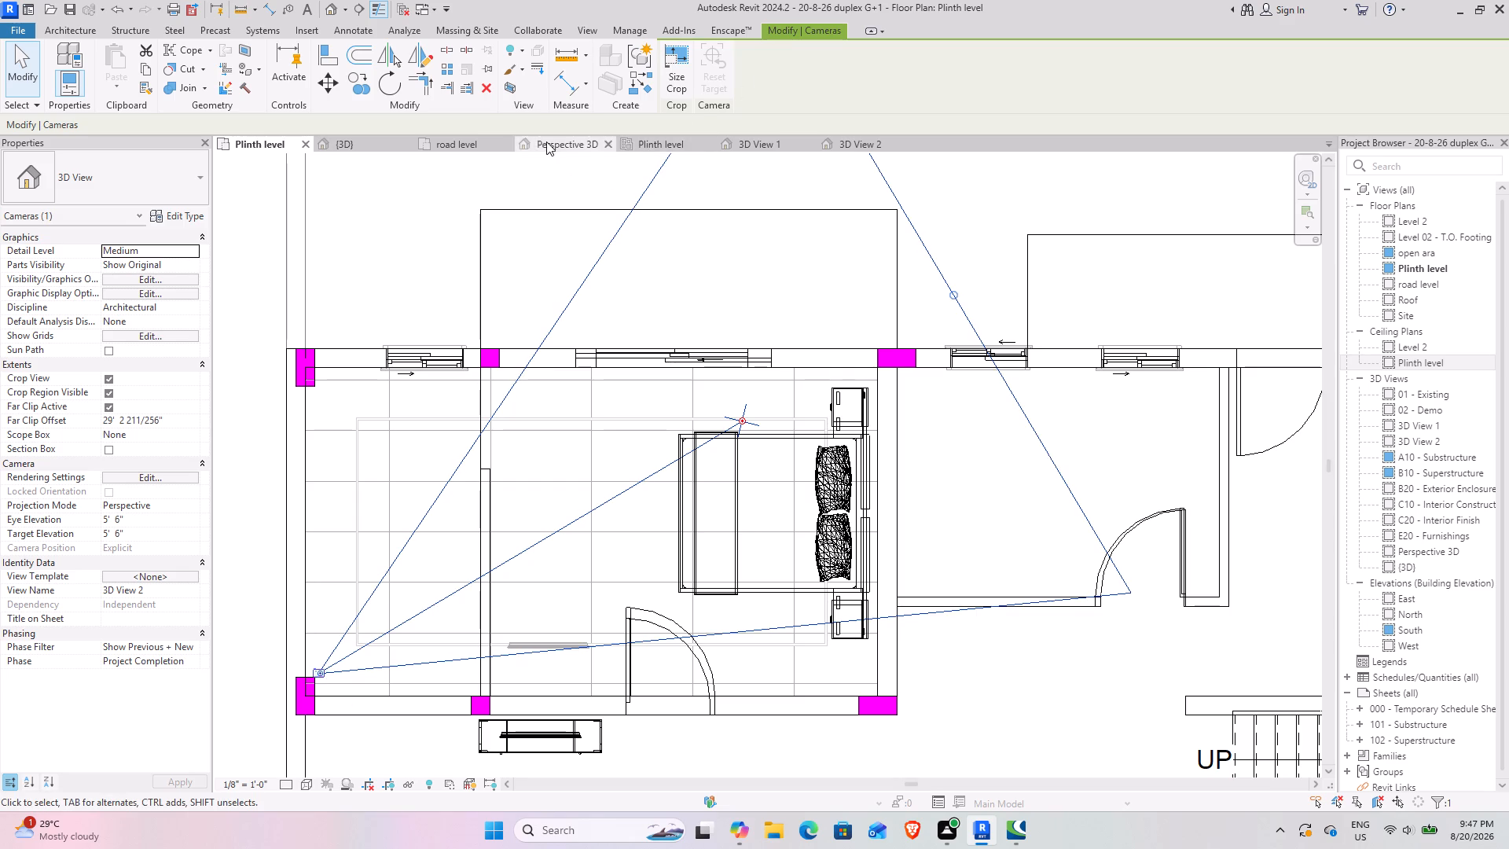
{"action": "left_click", "coordinate": [646, 141]}
{"action": "left_click", "coordinate": [505, 378]}
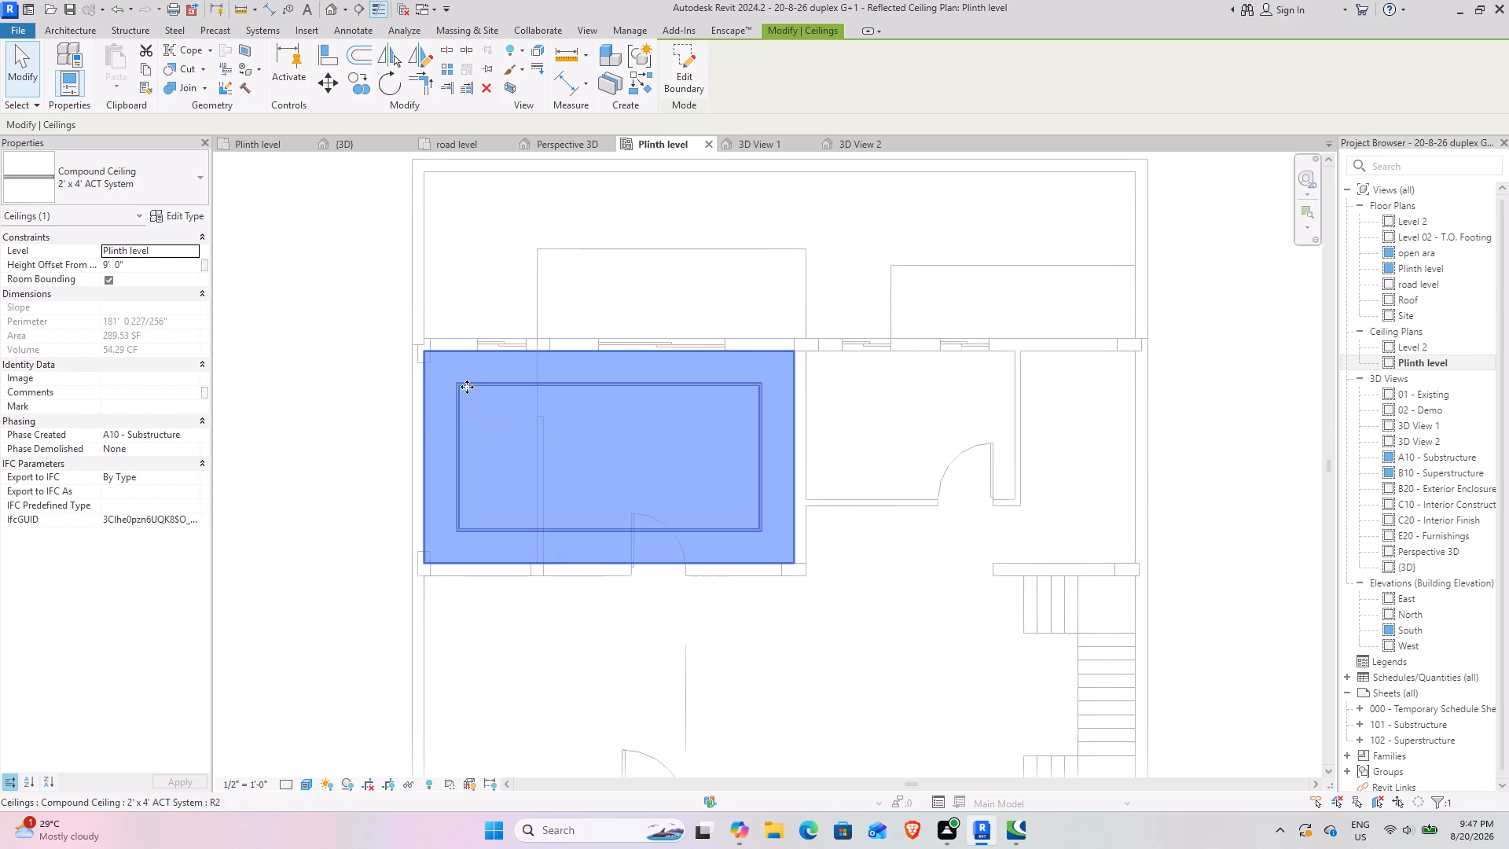
{"action": "left_click", "coordinate": [675, 67]}
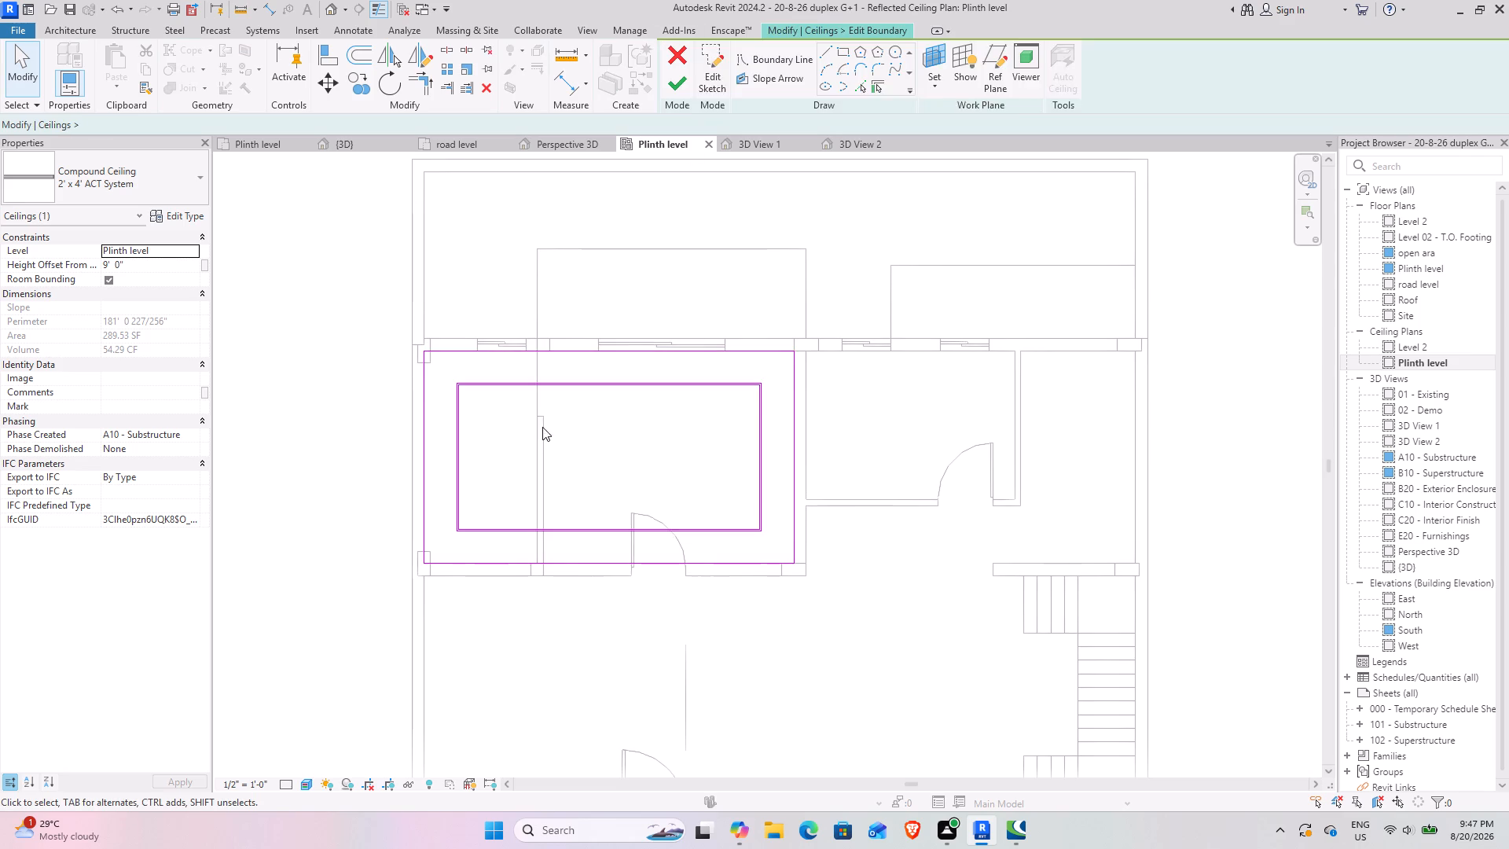
{"action": "scroll", "coordinate": [469, 419], "scroll_direction": "up", "scroll_amount": 3}
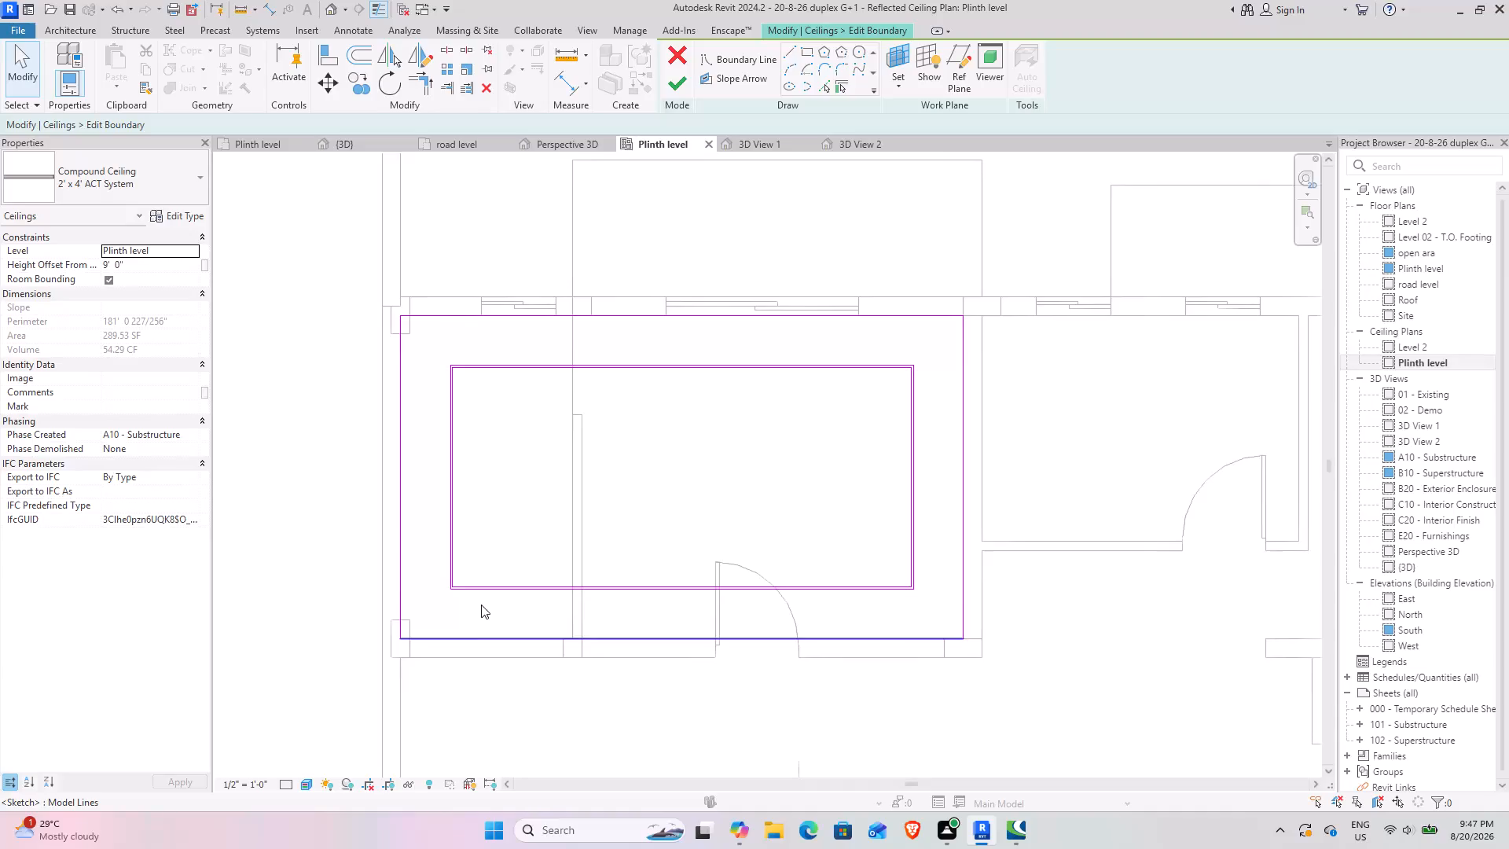
{"action": "left_click", "coordinate": [456, 455]}
{"action": "scroll", "coordinate": [461, 436], "scroll_direction": "up", "scroll_amount": 3}
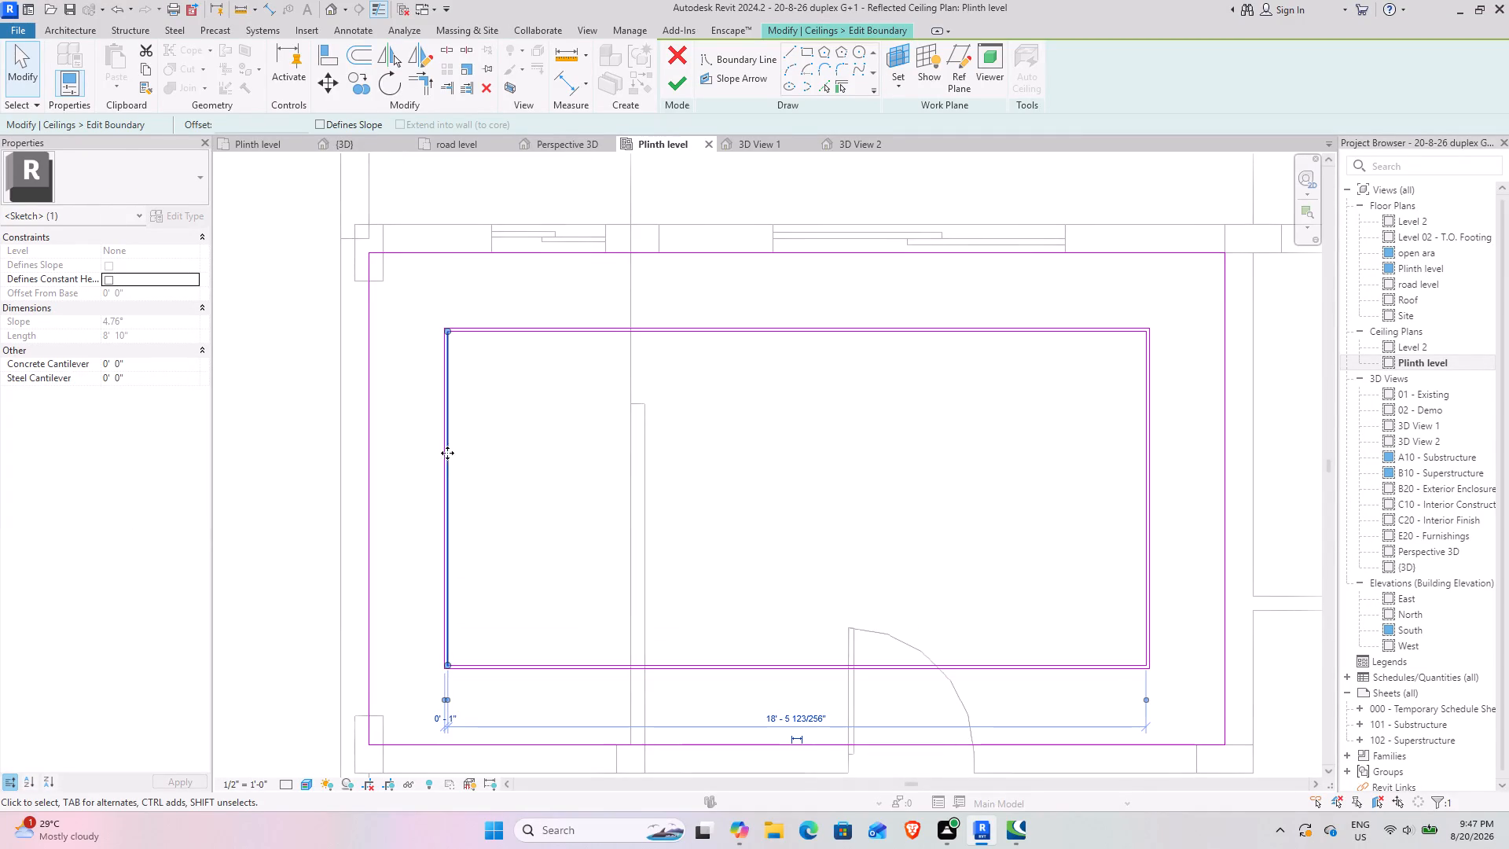
{"action": "left_click_drag", "start_coordinate": [444, 482], "coordinate": [661, 483]}
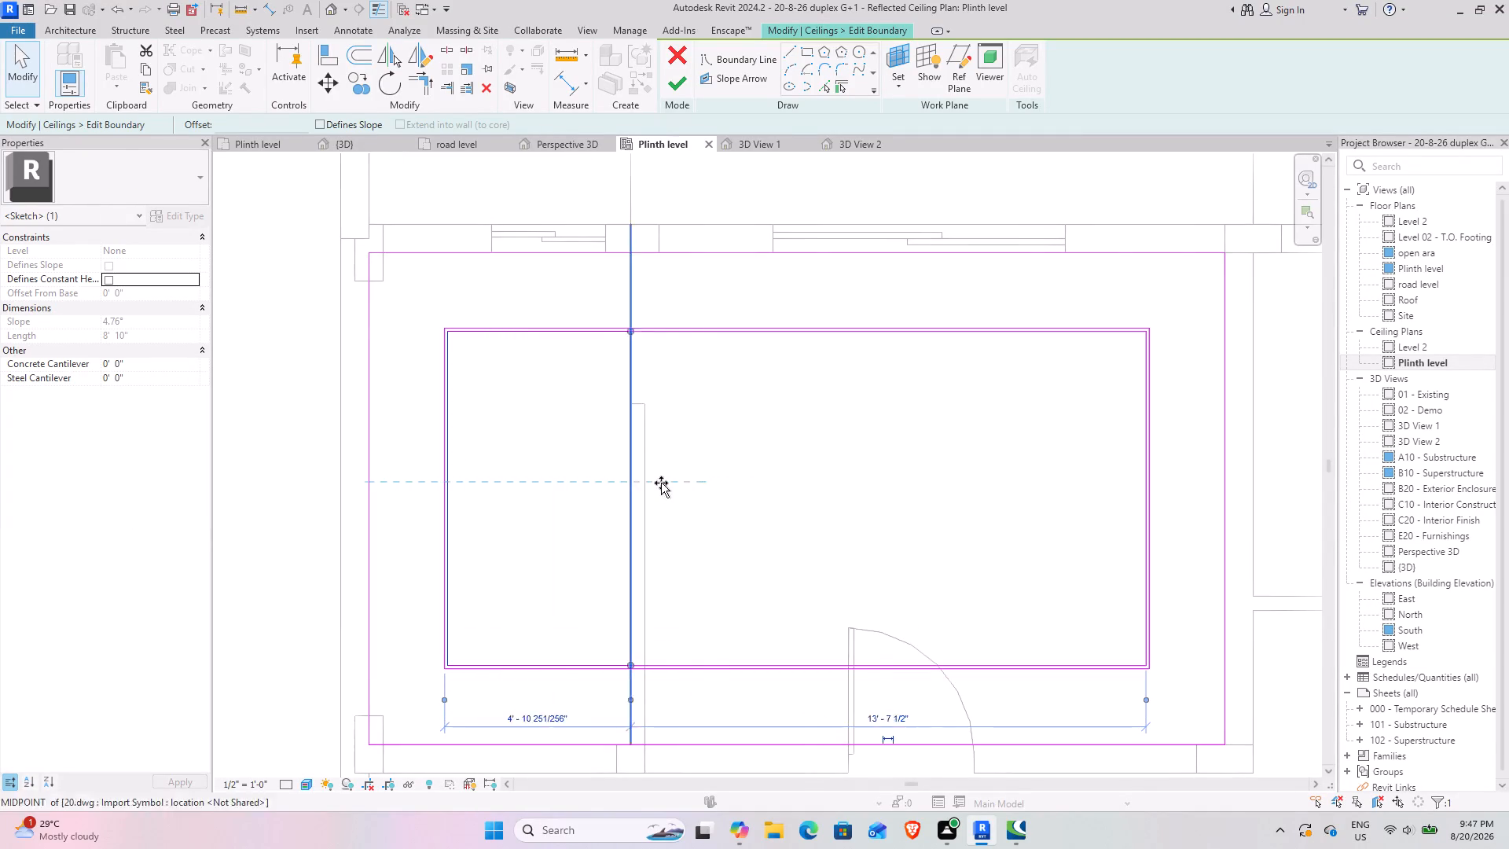
{"action": "left_click_drag", "start_coordinate": [661, 483], "coordinate": [690, 480]}
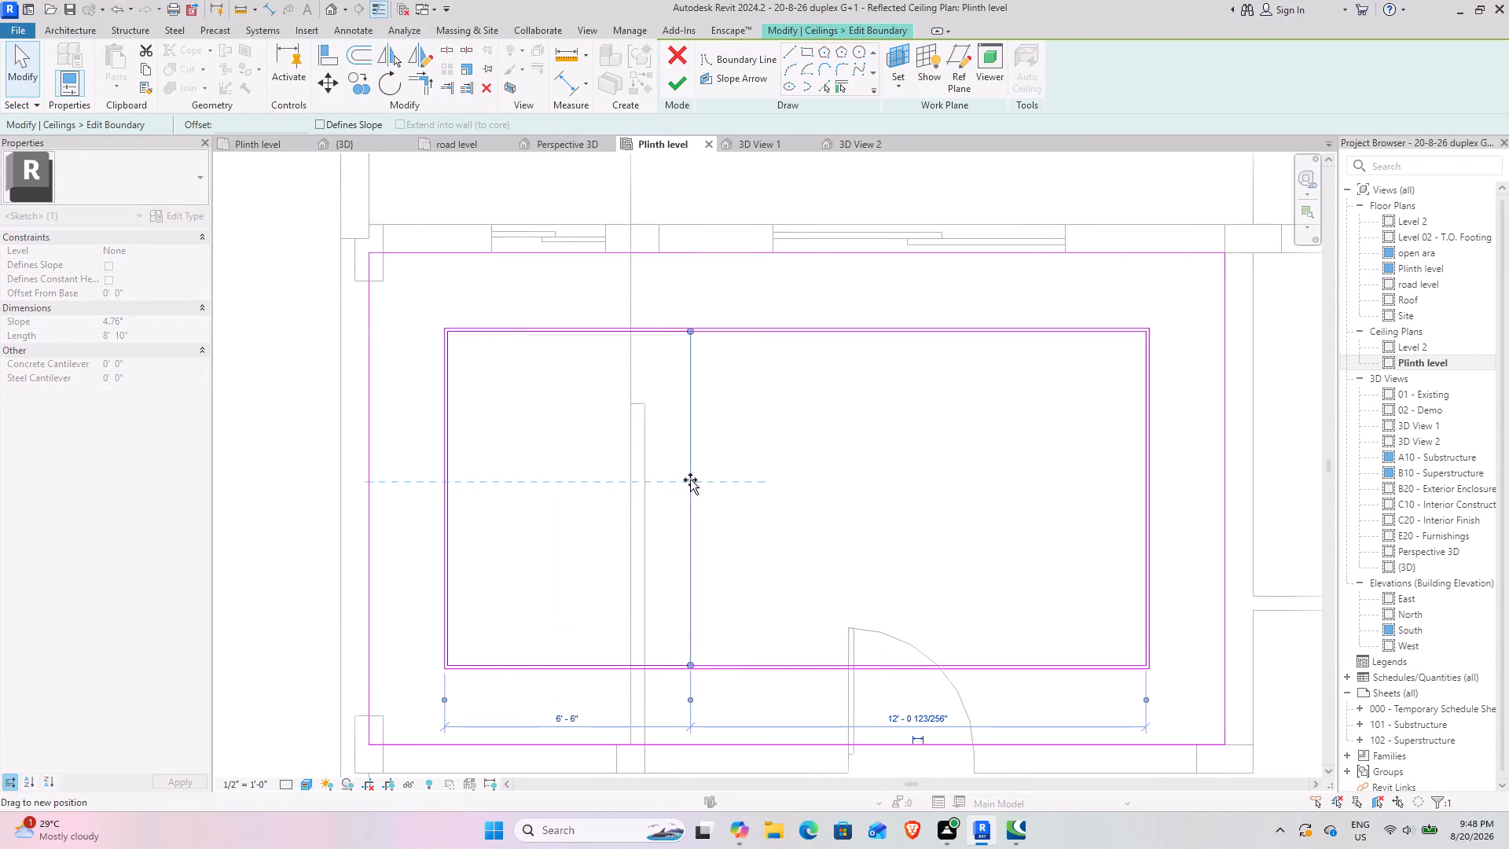
{"action": "left_click_drag", "start_coordinate": [690, 480], "coordinate": [696, 480]}
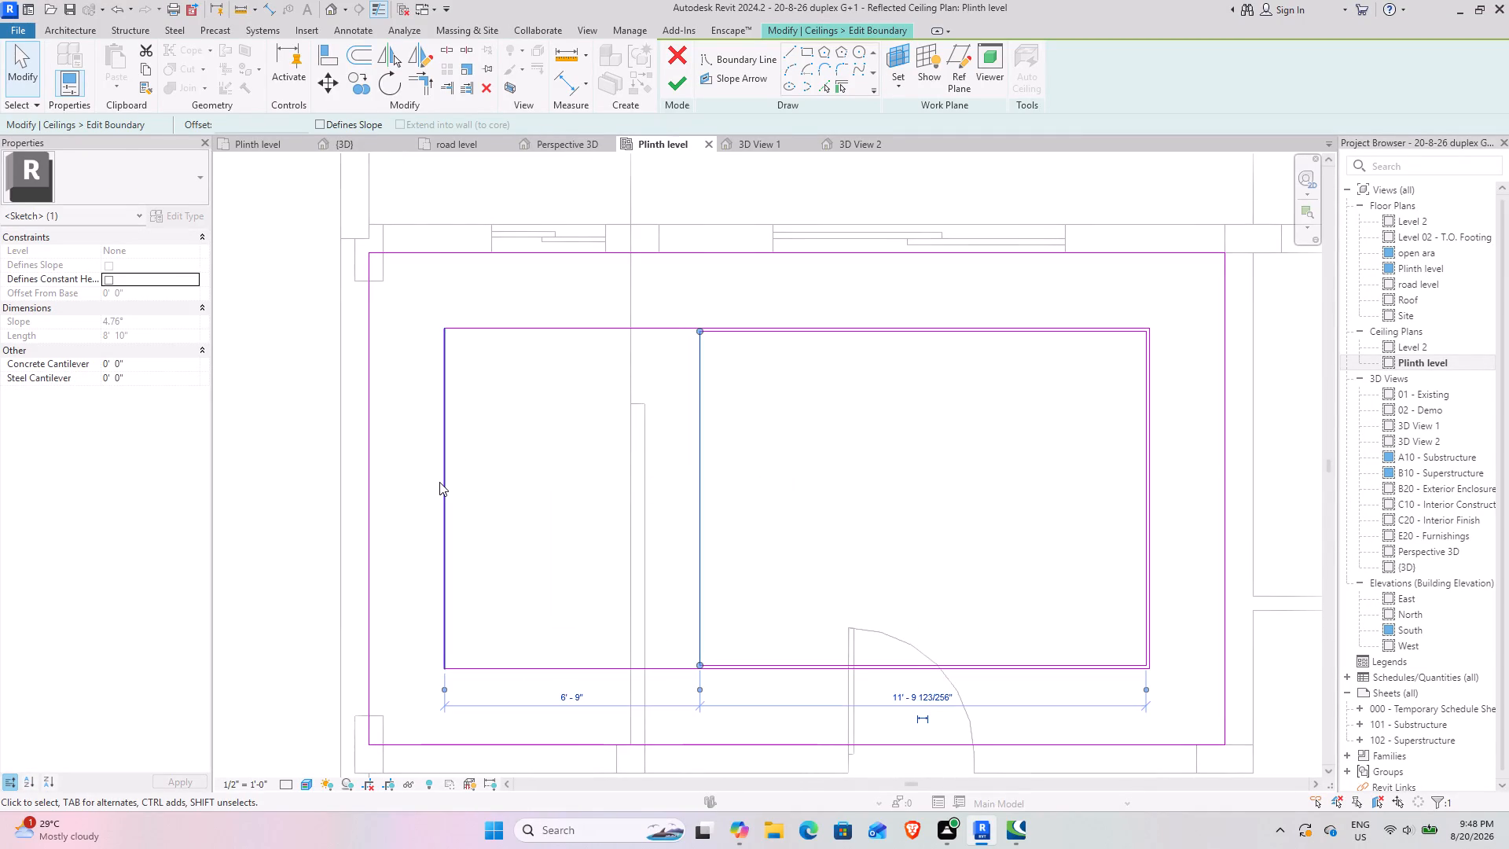
Move the outer inset rectangle's west line to 8'-6" from the ceiling's west edge, 3" from the inner line, and finish the boundary.
{"action": "left_click", "coordinate": [439, 482]}
{"action": "left_click_drag", "start_coordinate": [444, 476], "coordinate": [676, 485]}
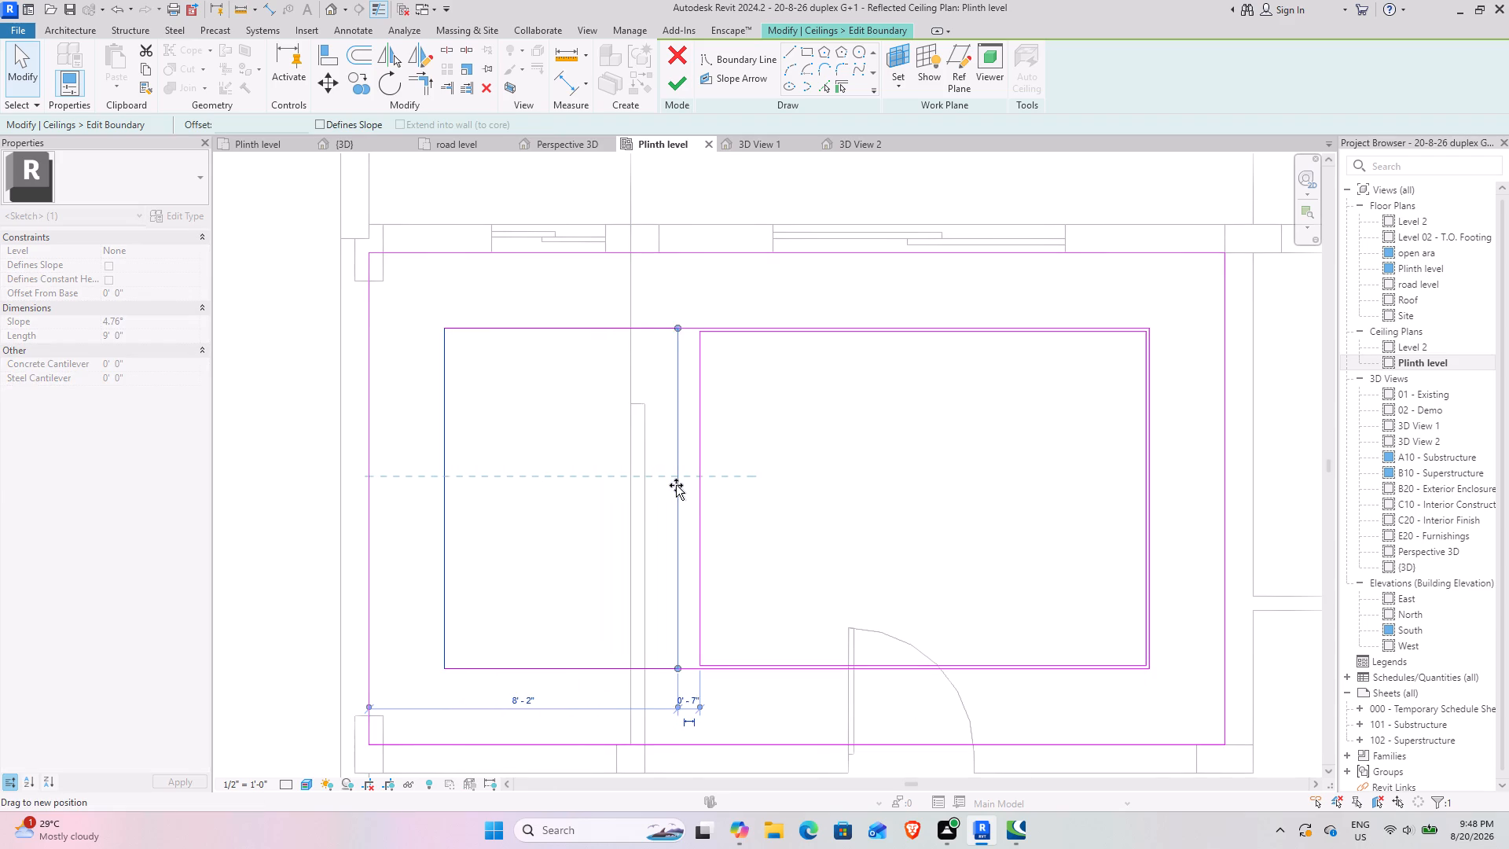
{"action": "left_click_drag", "start_coordinate": [676, 485], "coordinate": [695, 487]}
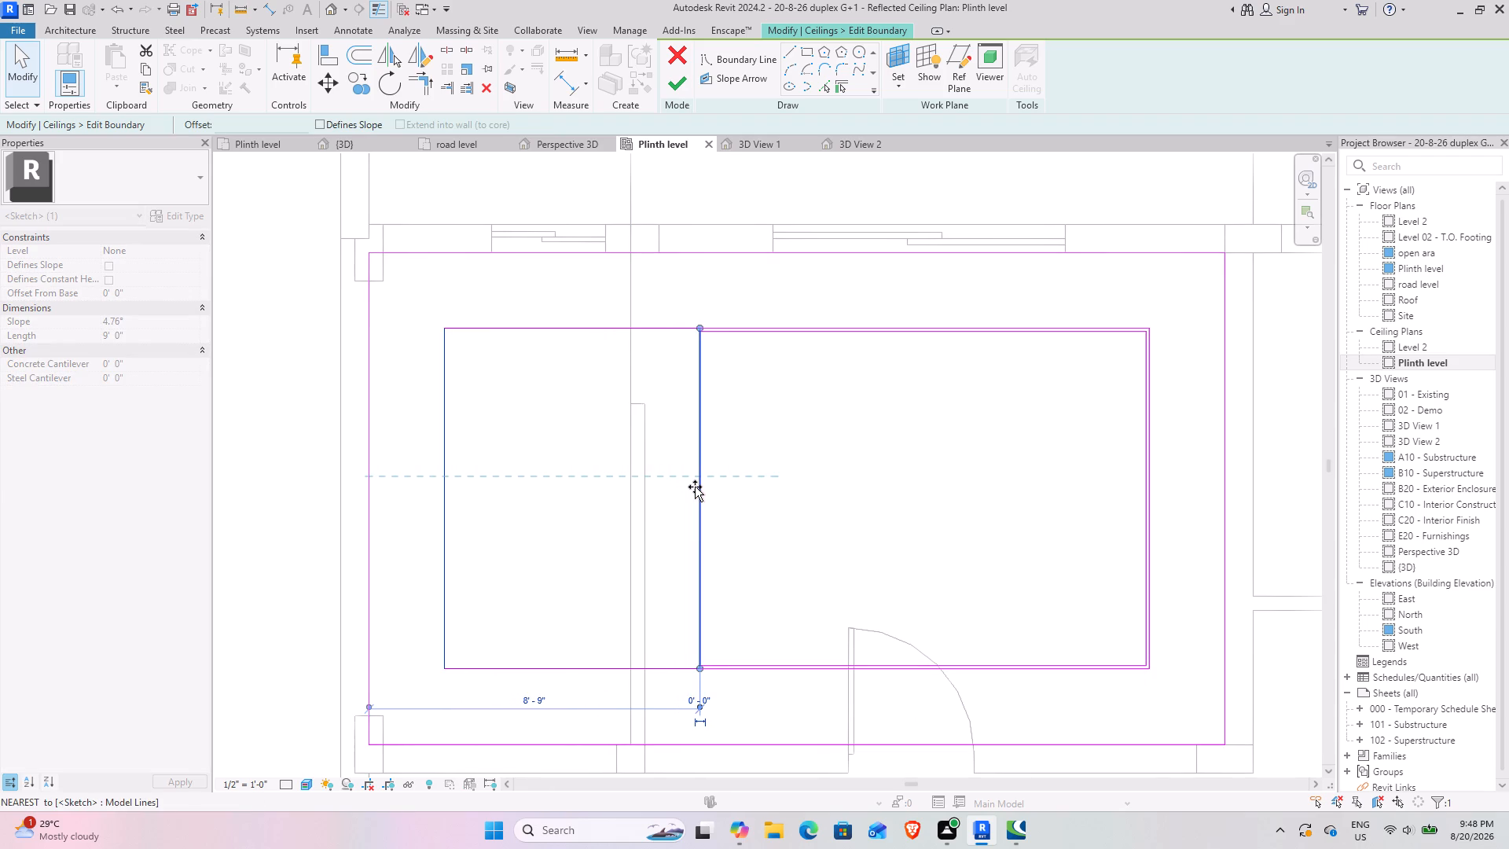
{"action": "left_click_drag", "start_coordinate": [695, 487], "coordinate": [688, 487]}
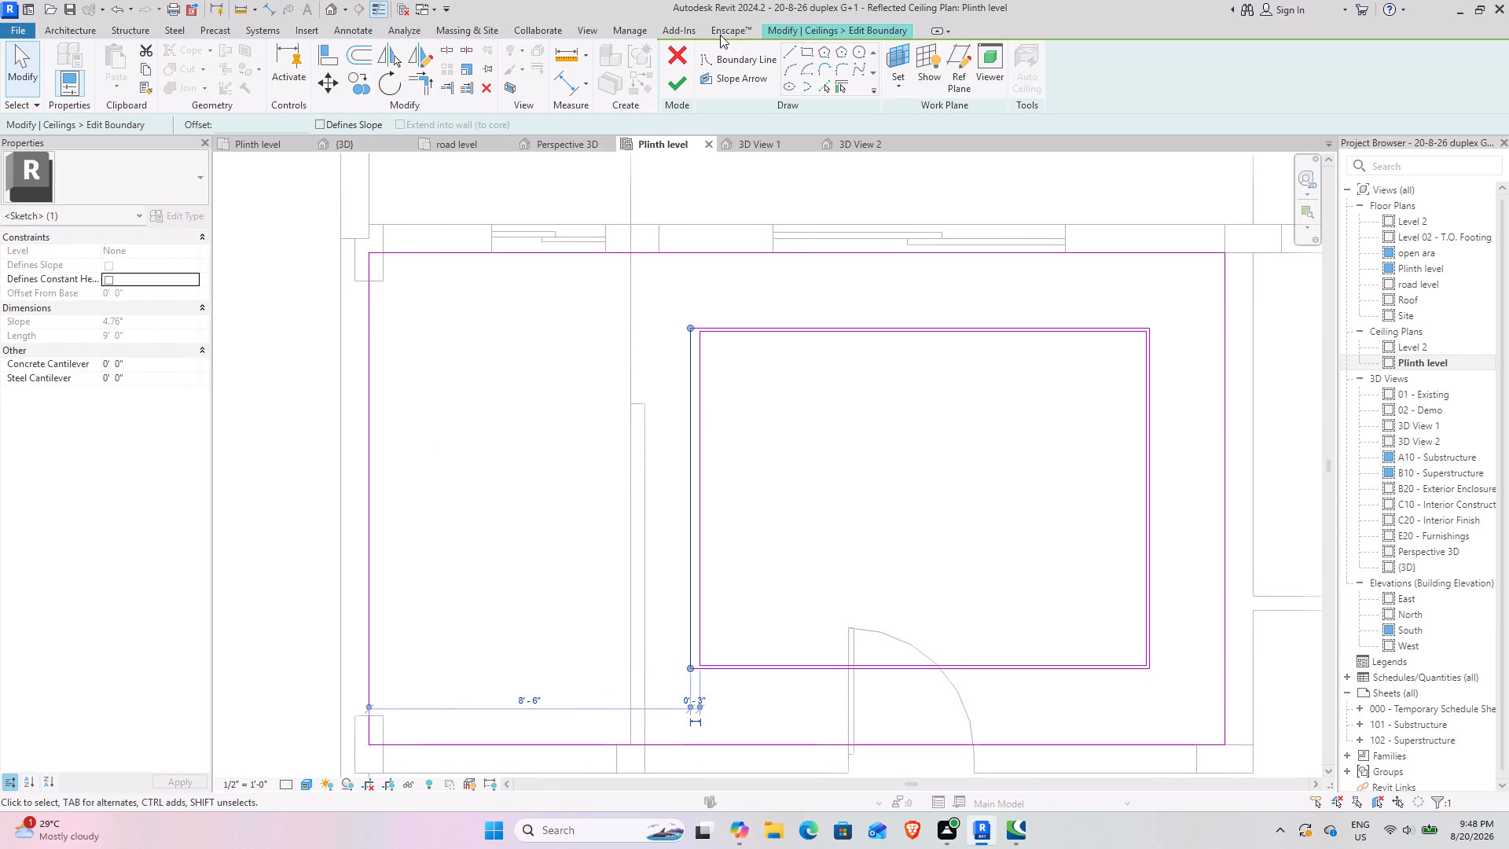
{"action": "left_click", "coordinate": [684, 95]}
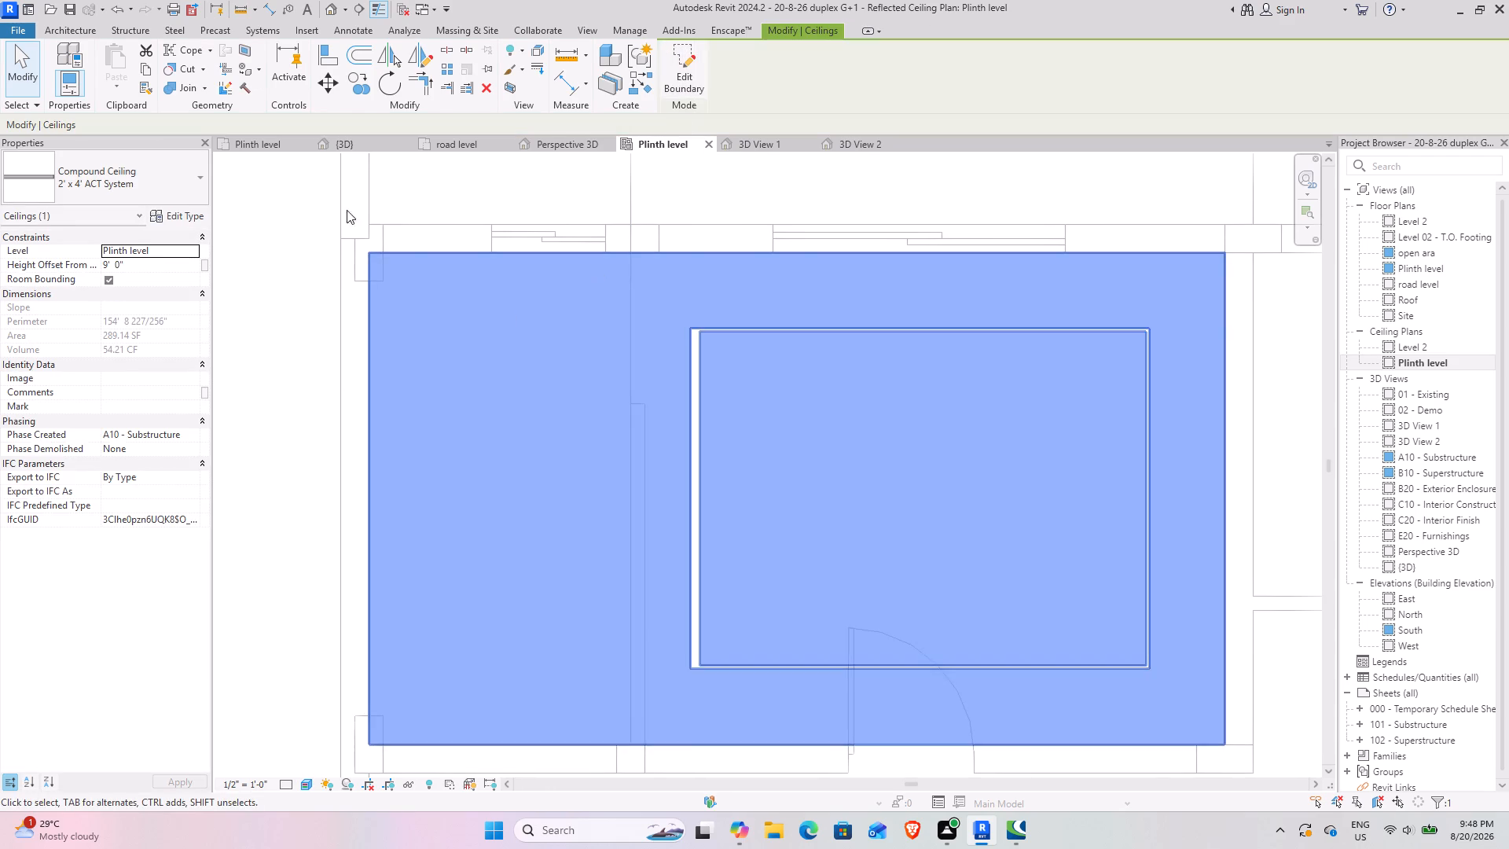
Check the reshaped ceiling border in the Plinth level floor plan and the bedroom camera view.
{"action": "scroll", "coordinate": [686, 403], "scroll_direction": "up", "scroll_amount": 2}
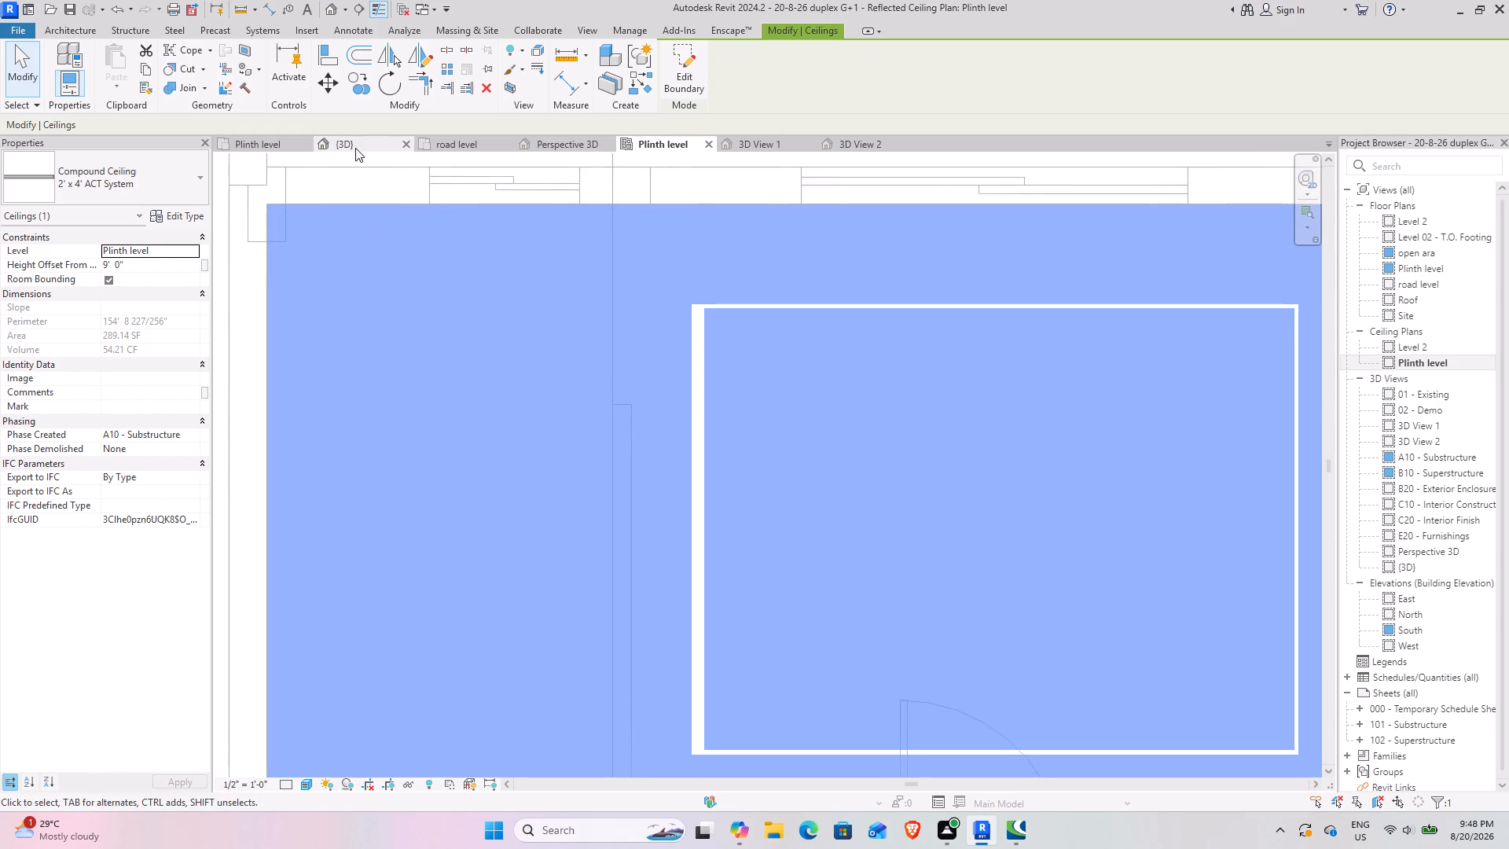
{"action": "left_click", "coordinate": [281, 149]}
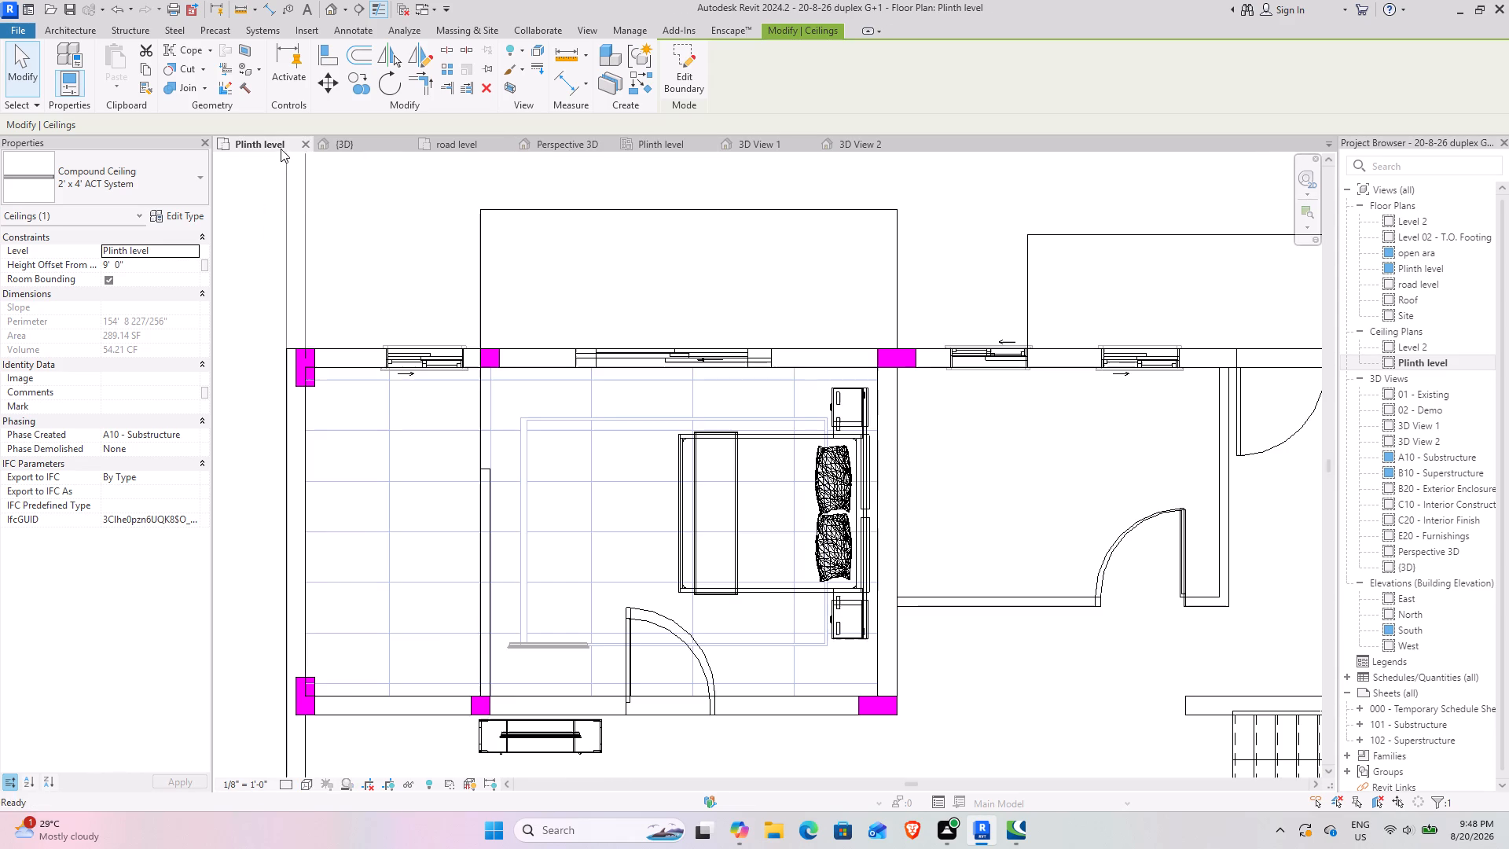
{"action": "left_click", "coordinate": [846, 149]}
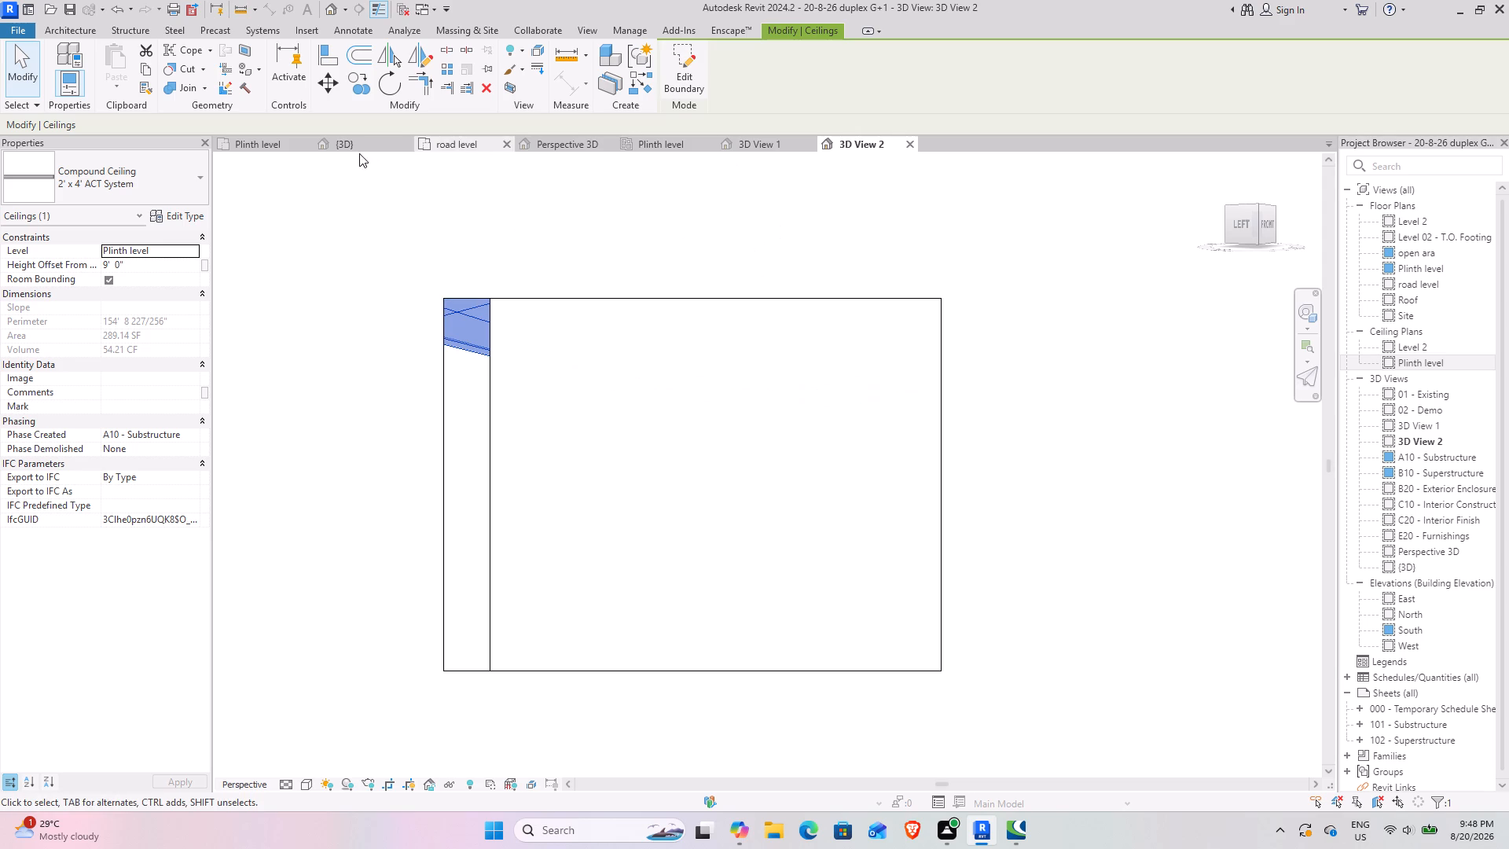
{"action": "left_click", "coordinate": [263, 144]}
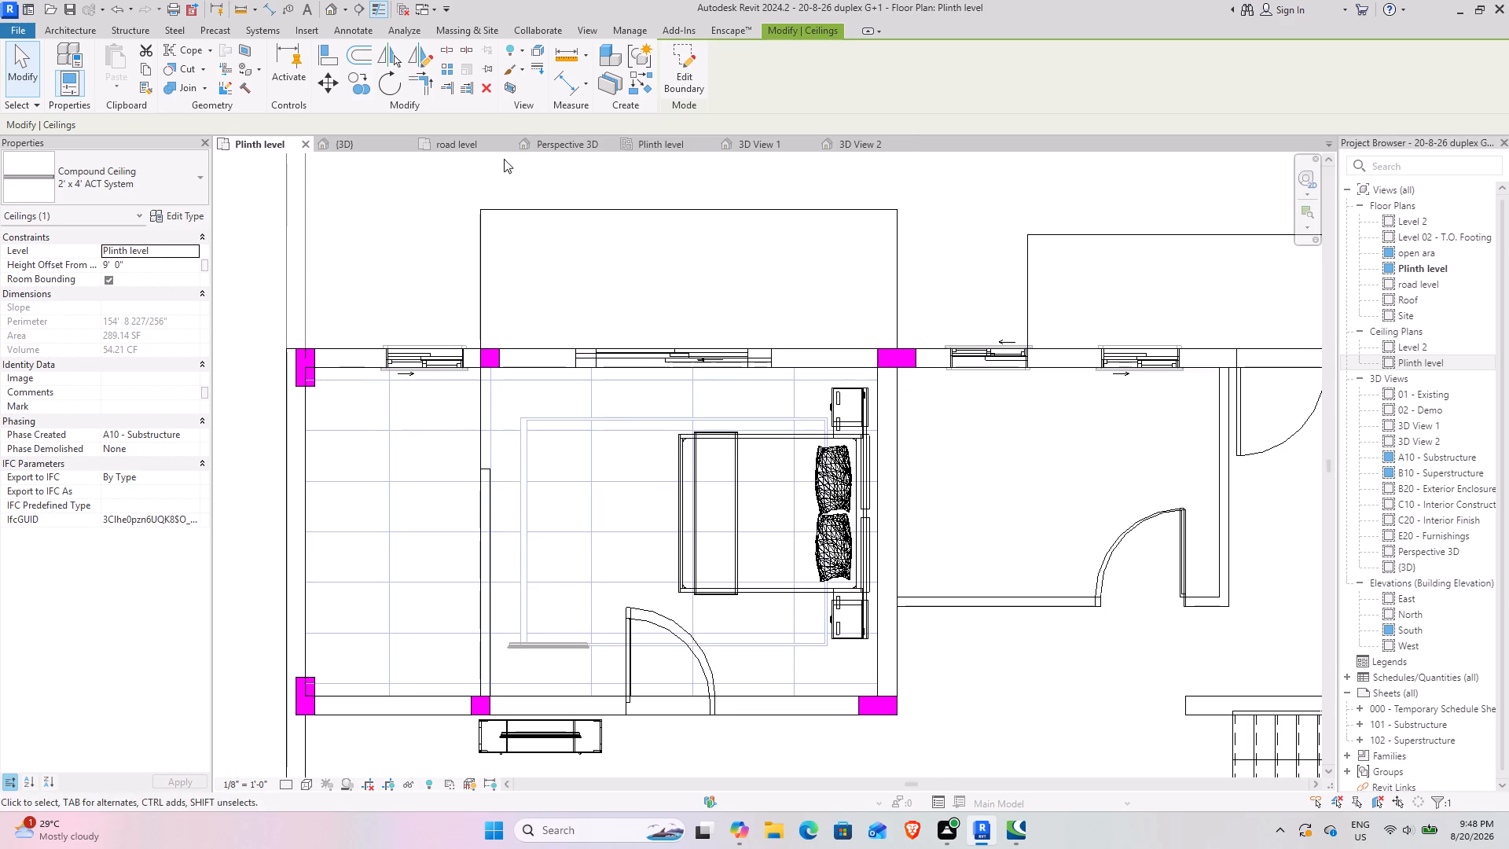
Set the Plinth level floor plan's visual style to Shaded, trying Wireframe and Hidden Line first, and look over the plan.
{"action": "left_click", "coordinate": [330, 645]}
{"action": "scroll", "coordinate": [377, 616], "scroll_direction": "down", "scroll_amount": 2}
{"action": "middle_click_drag", "start_coordinate": [373, 615], "coordinate": [449, 550]}
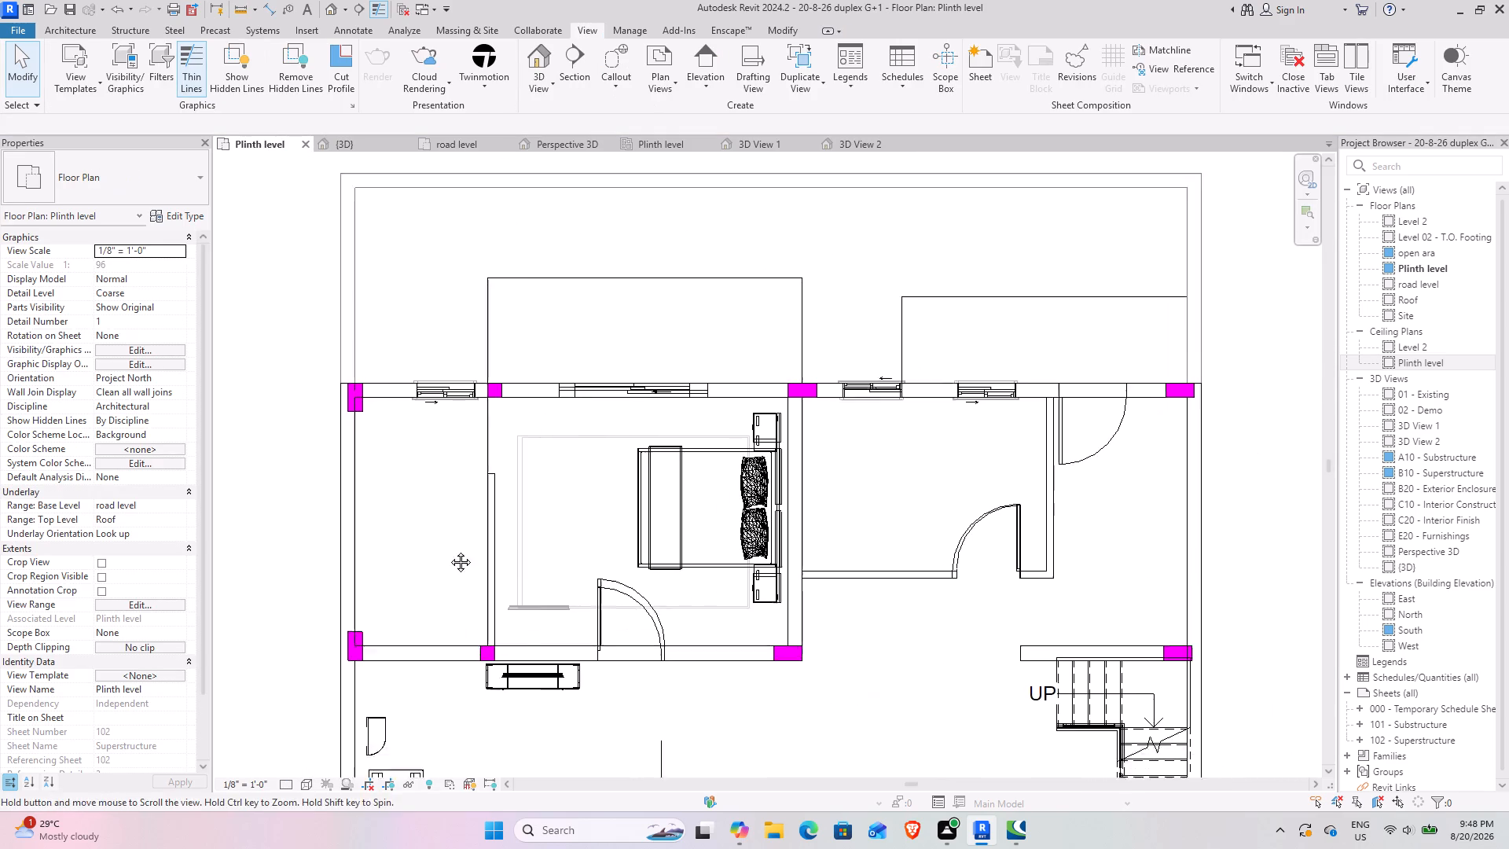
{"action": "middle_click_drag", "start_coordinate": [449, 550], "coordinate": [450, 549]}
{"action": "left_click", "coordinate": [307, 790]}
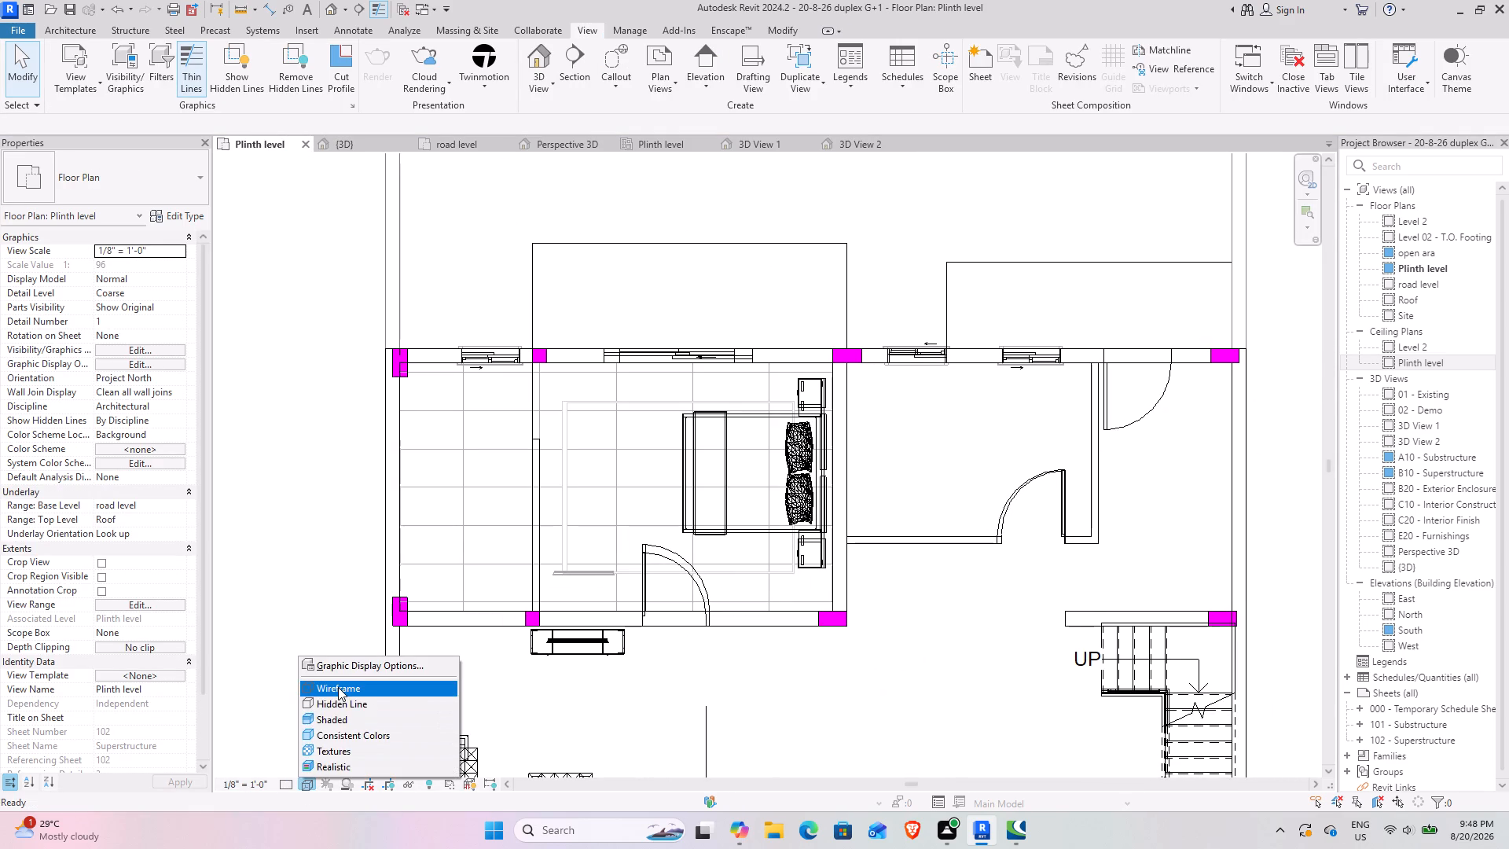
{"action": "left_click", "coordinate": [338, 687]}
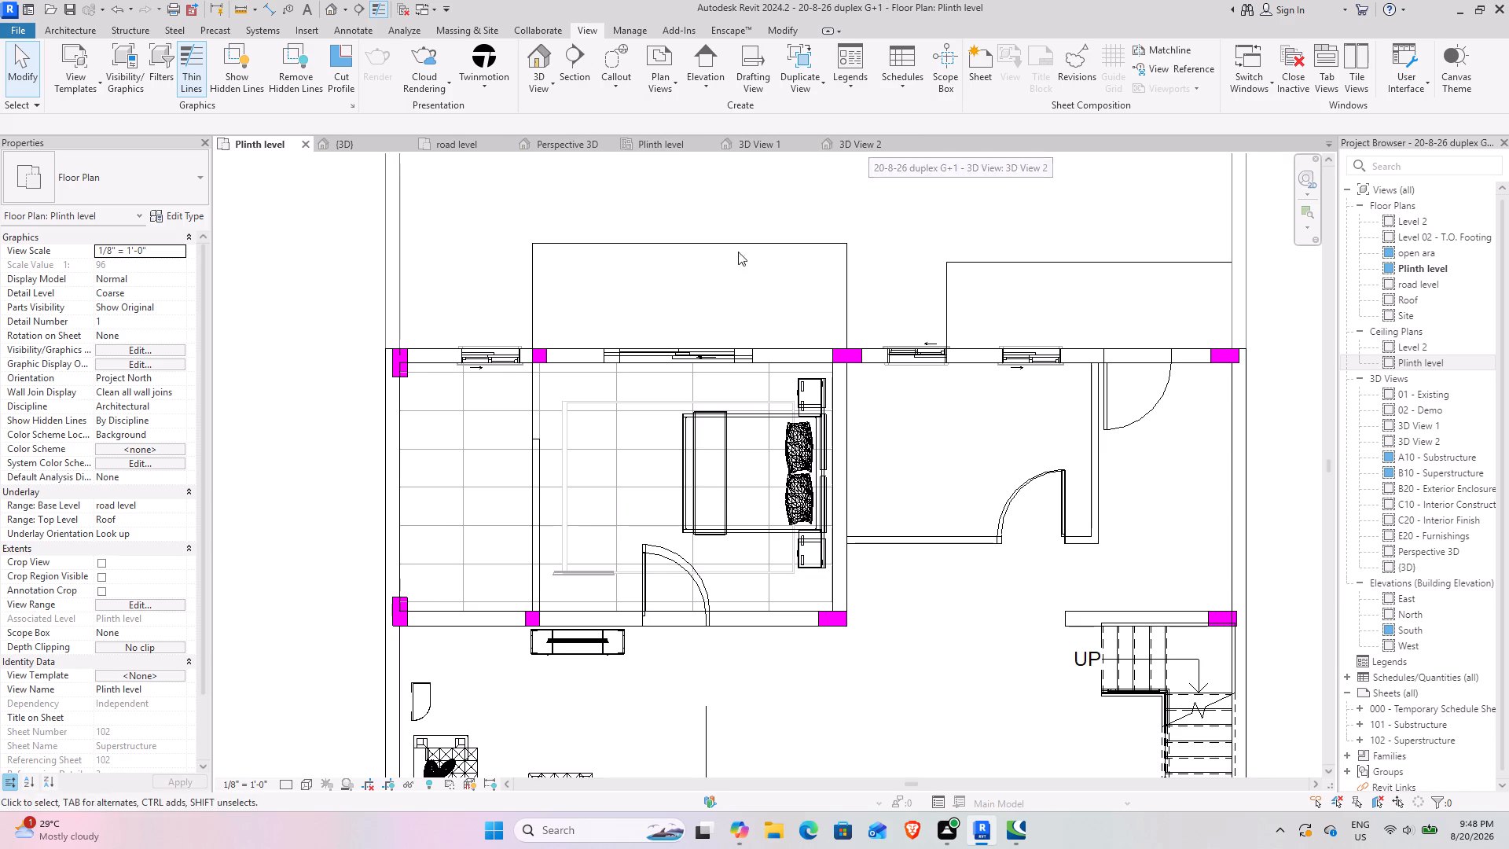
{"action": "left_click", "coordinate": [298, 780]}
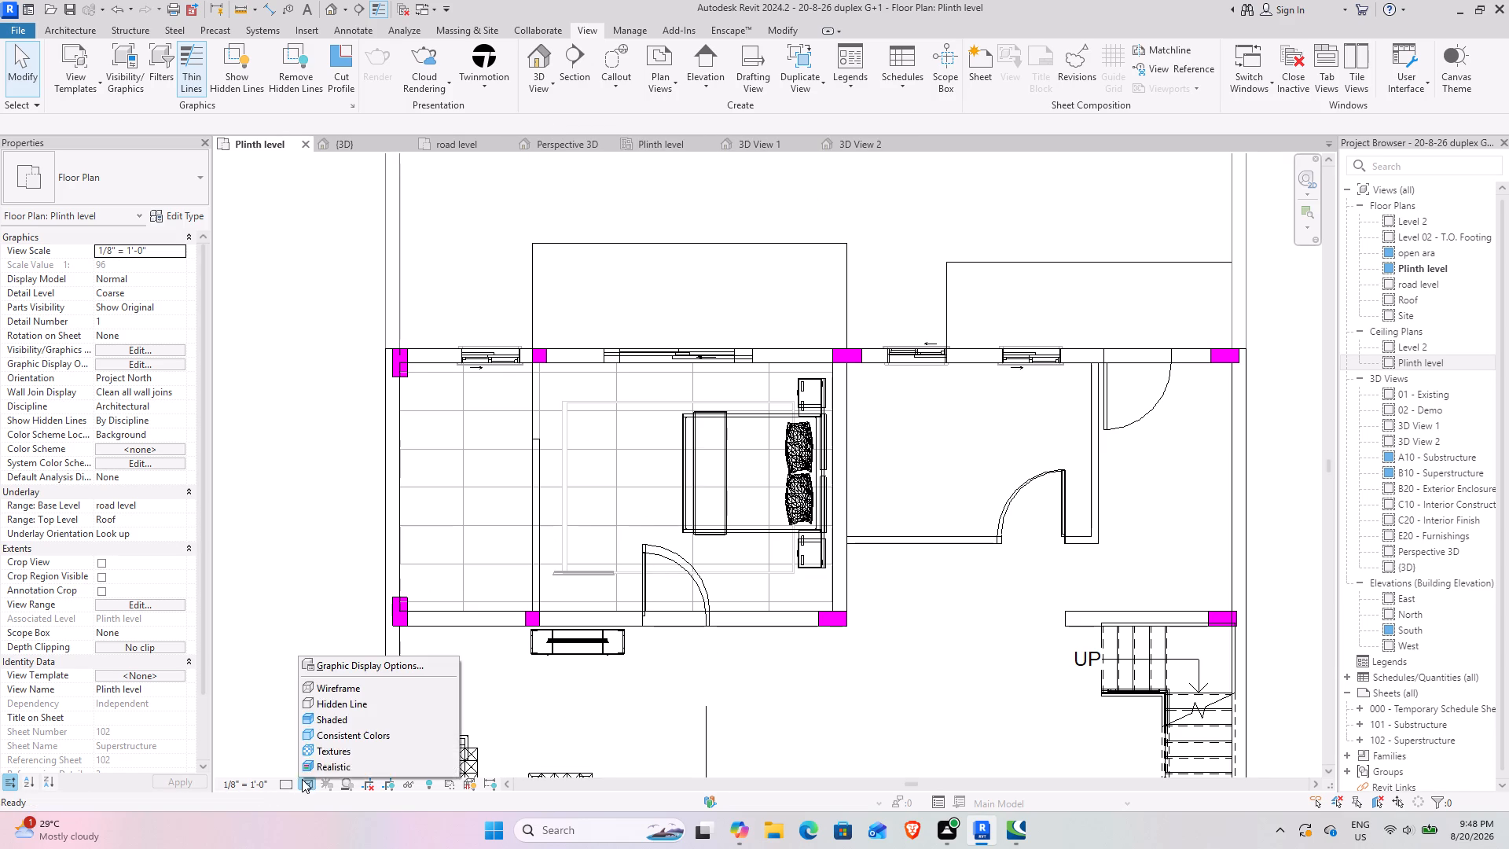
{"action": "left_click", "coordinate": [339, 701]}
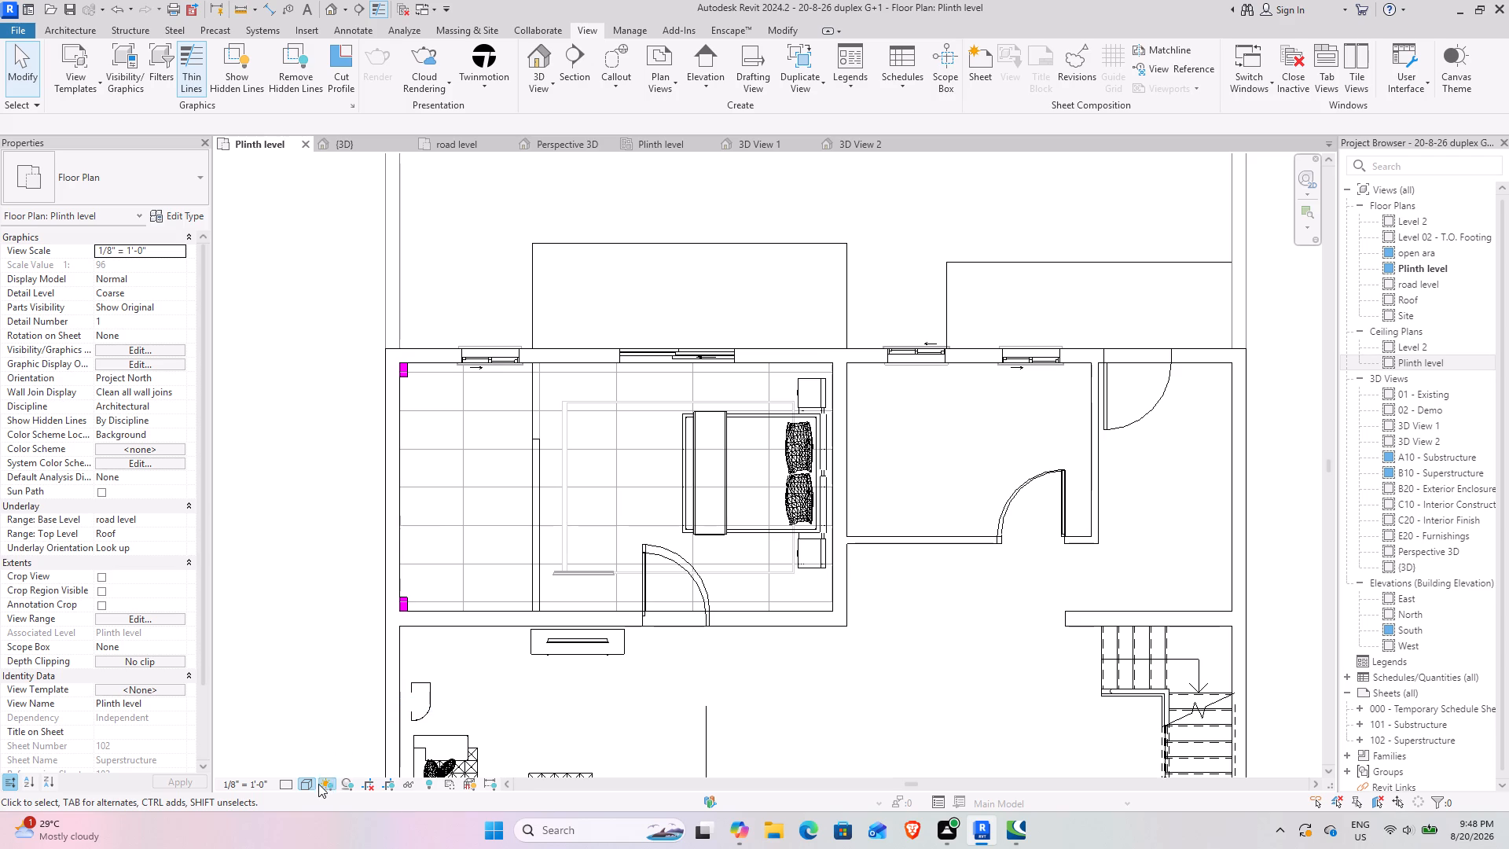
{"action": "left_click", "coordinate": [306, 788]}
{"action": "left_click", "coordinate": [331, 717]}
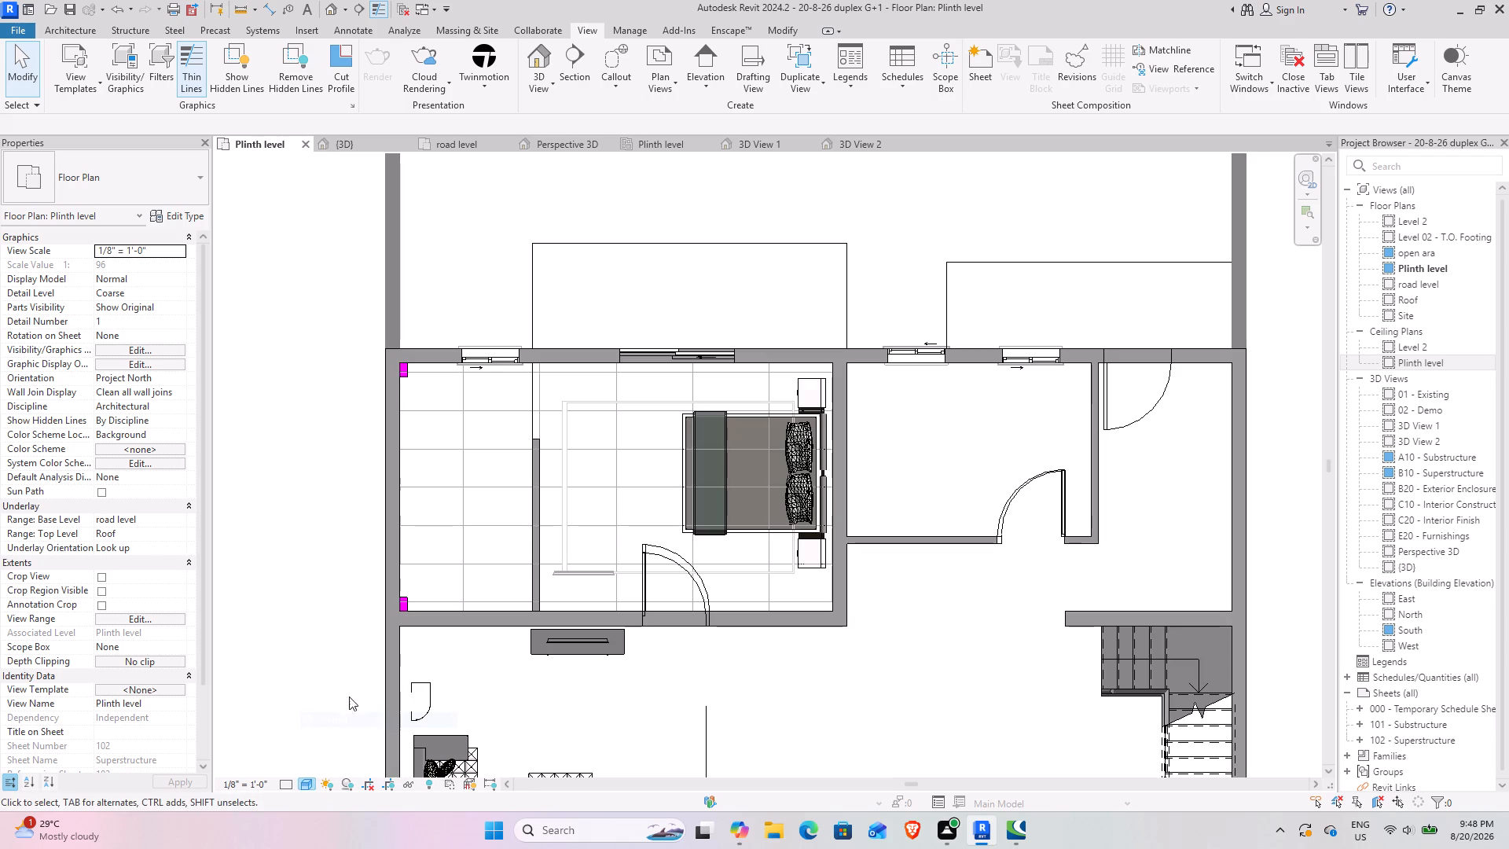
{"action": "scroll", "coordinate": [608, 470], "scroll_direction": "down", "scroll_amount": 2}
{"action": "middle_click_drag", "start_coordinate": [613, 516], "coordinate": [506, 366]}
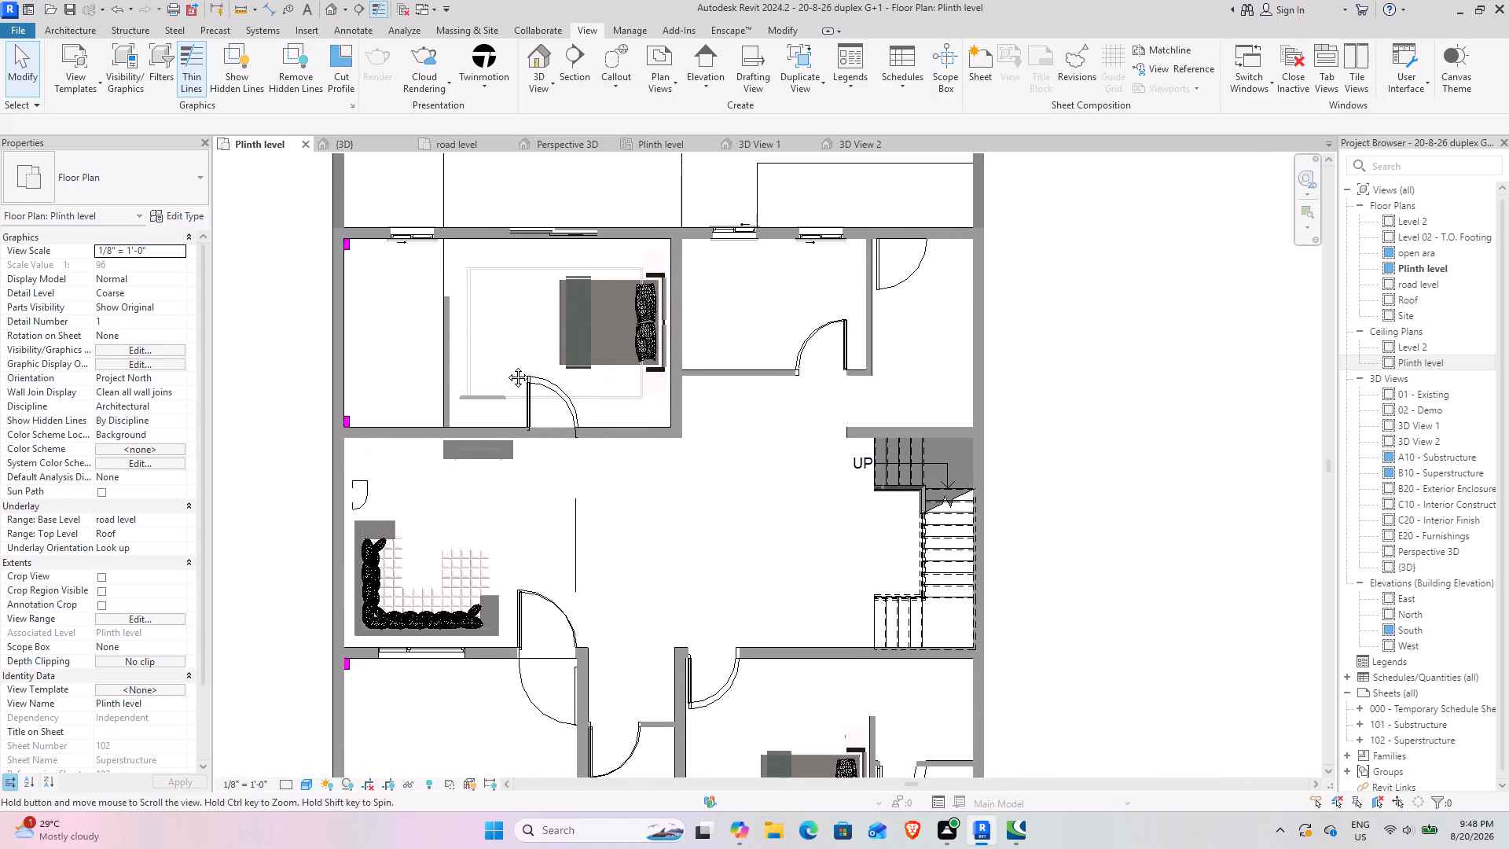
{"action": "middle_click_drag", "start_coordinate": [506, 366], "coordinate": [505, 365]}
{"action": "middle_click_drag", "start_coordinate": [490, 368], "coordinate": [545, 569]}
{"action": "scroll", "coordinate": [514, 548], "scroll_direction": "up", "scroll_amount": 2}
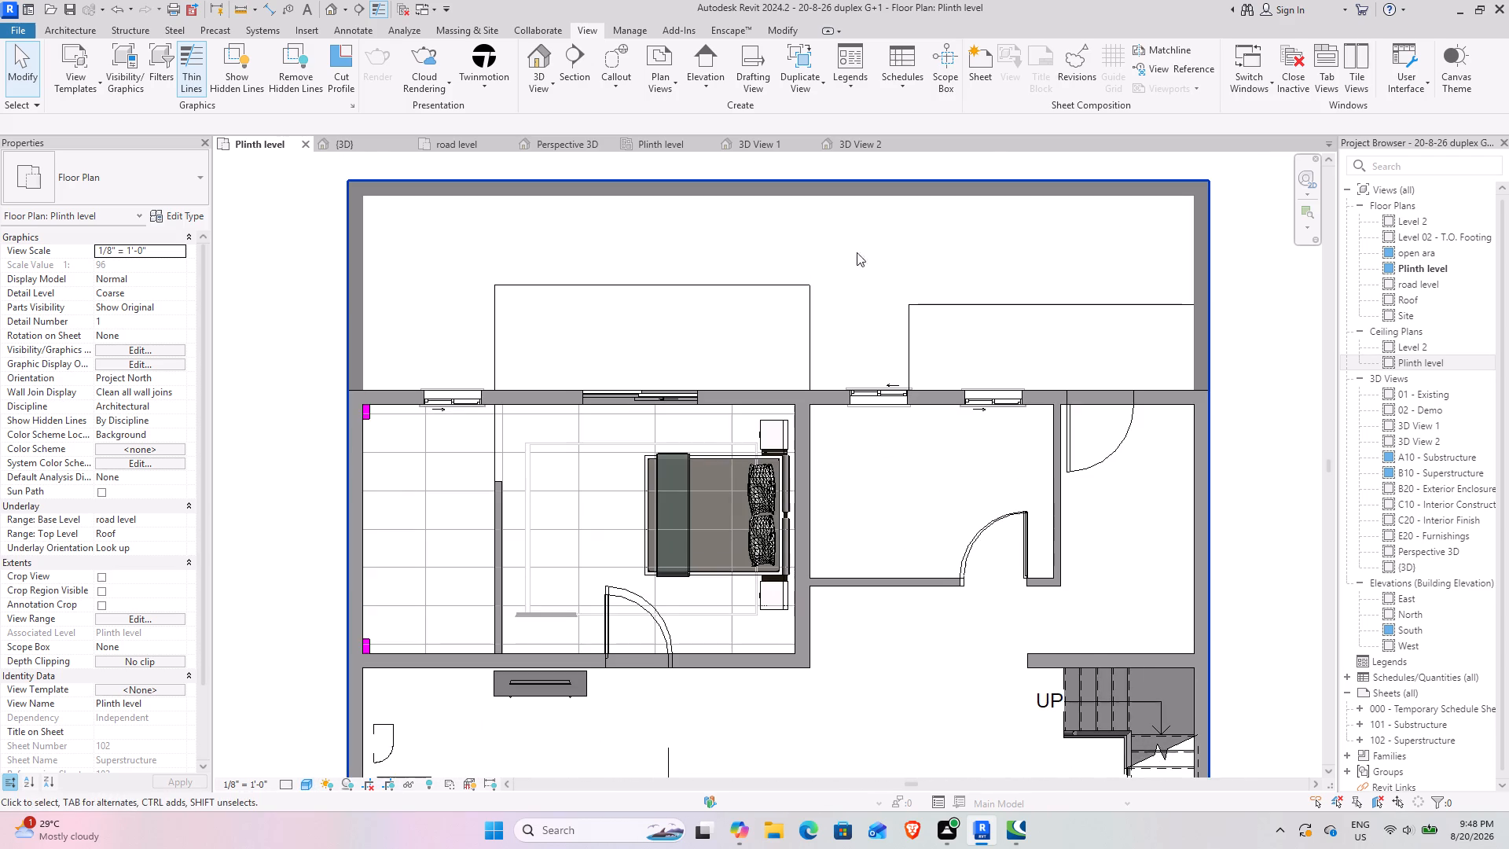
Enlarge the crop region of the 3D View 2 camera view on all four sides.
{"action": "left_click", "coordinate": [883, 149]}
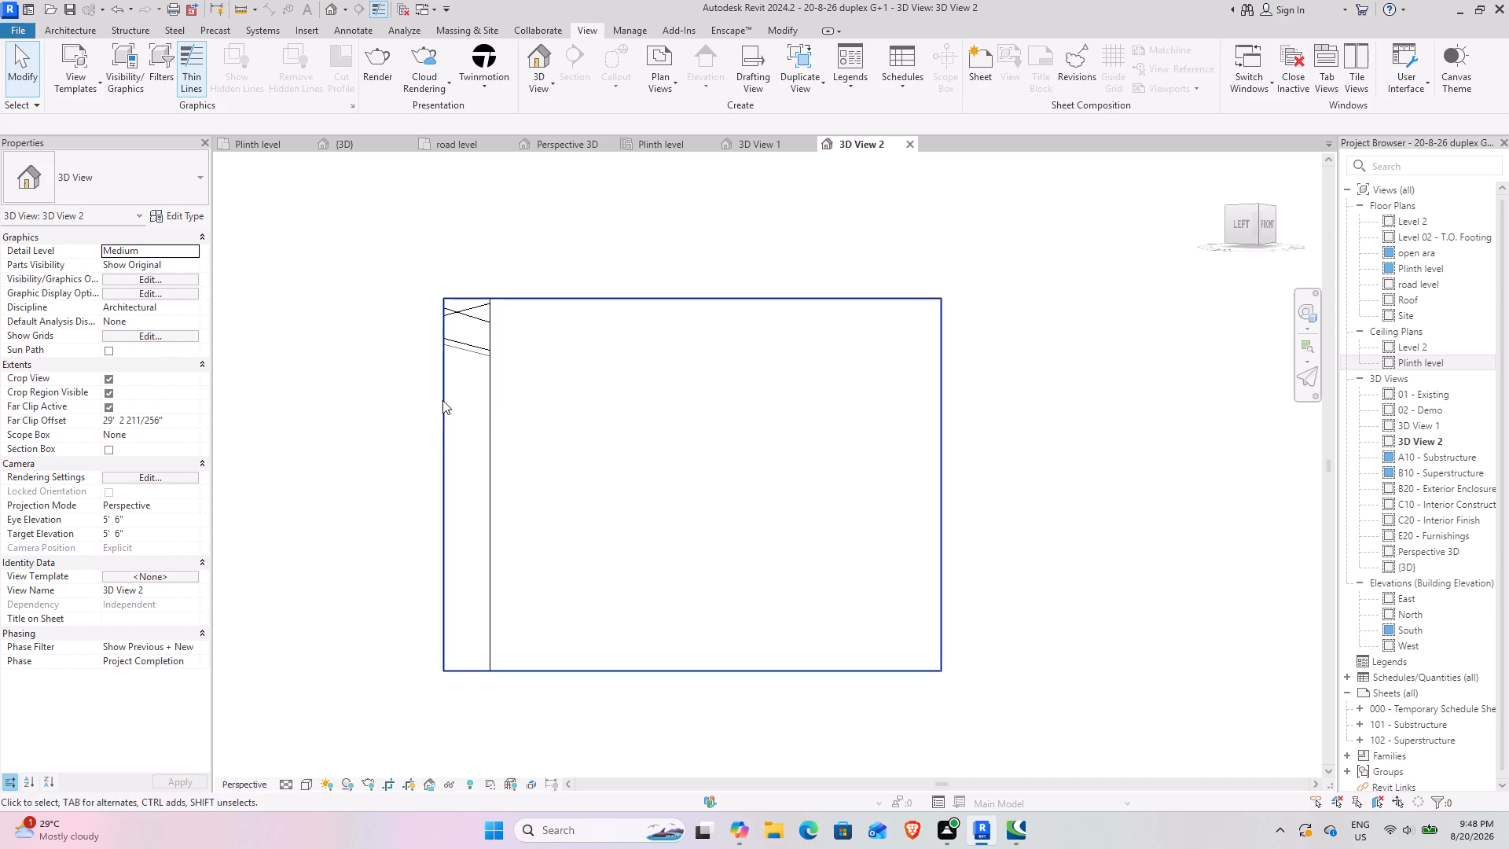
{"action": "left_click", "coordinate": [446, 428]}
{"action": "left_click_drag", "start_coordinate": [442, 485], "coordinate": [255, 480]}
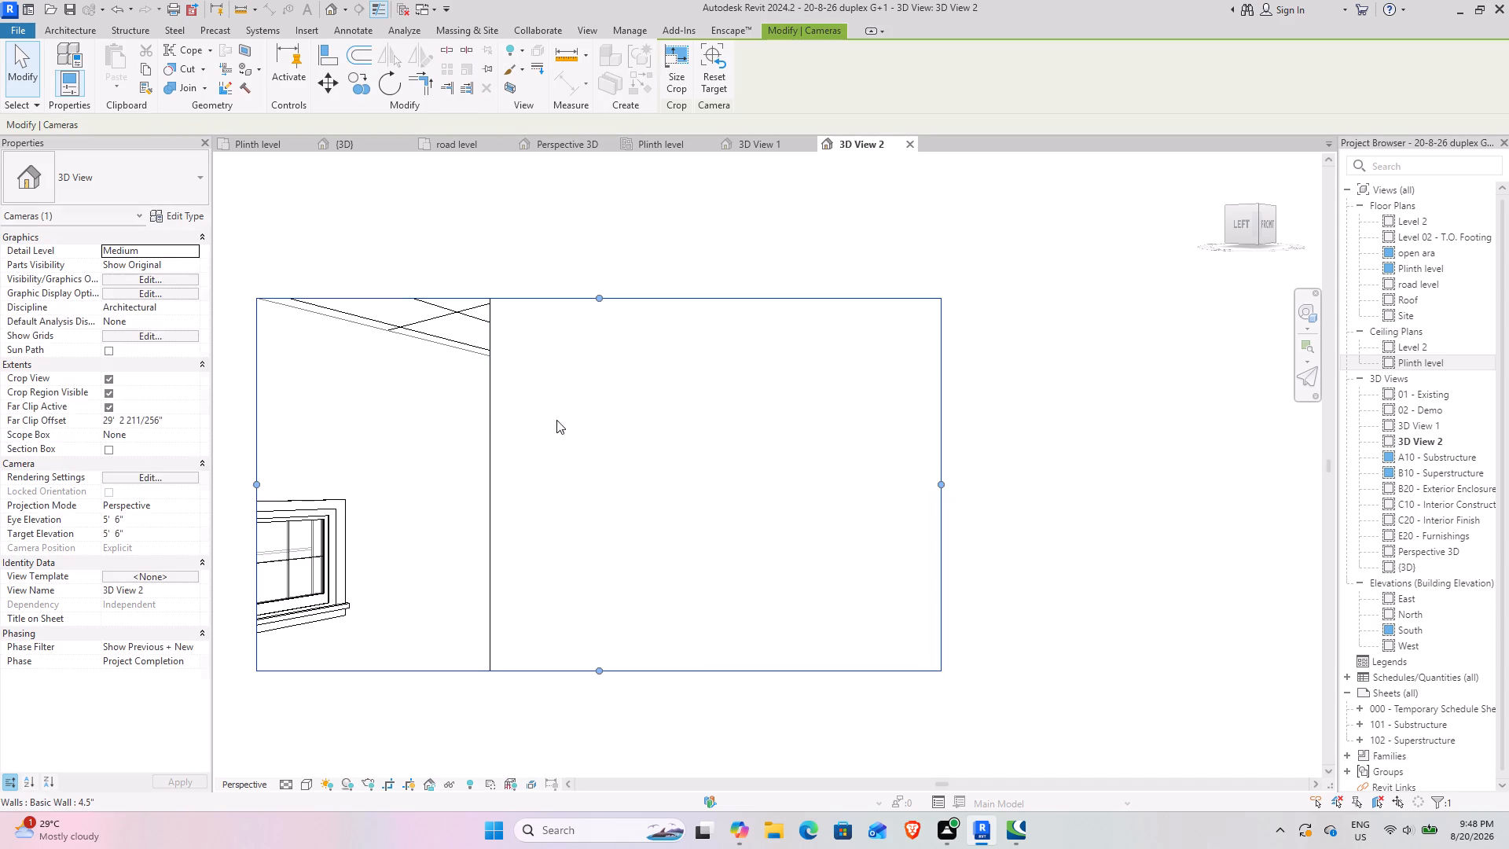
{"action": "left_click_drag", "start_coordinate": [601, 296], "coordinate": [576, 201]}
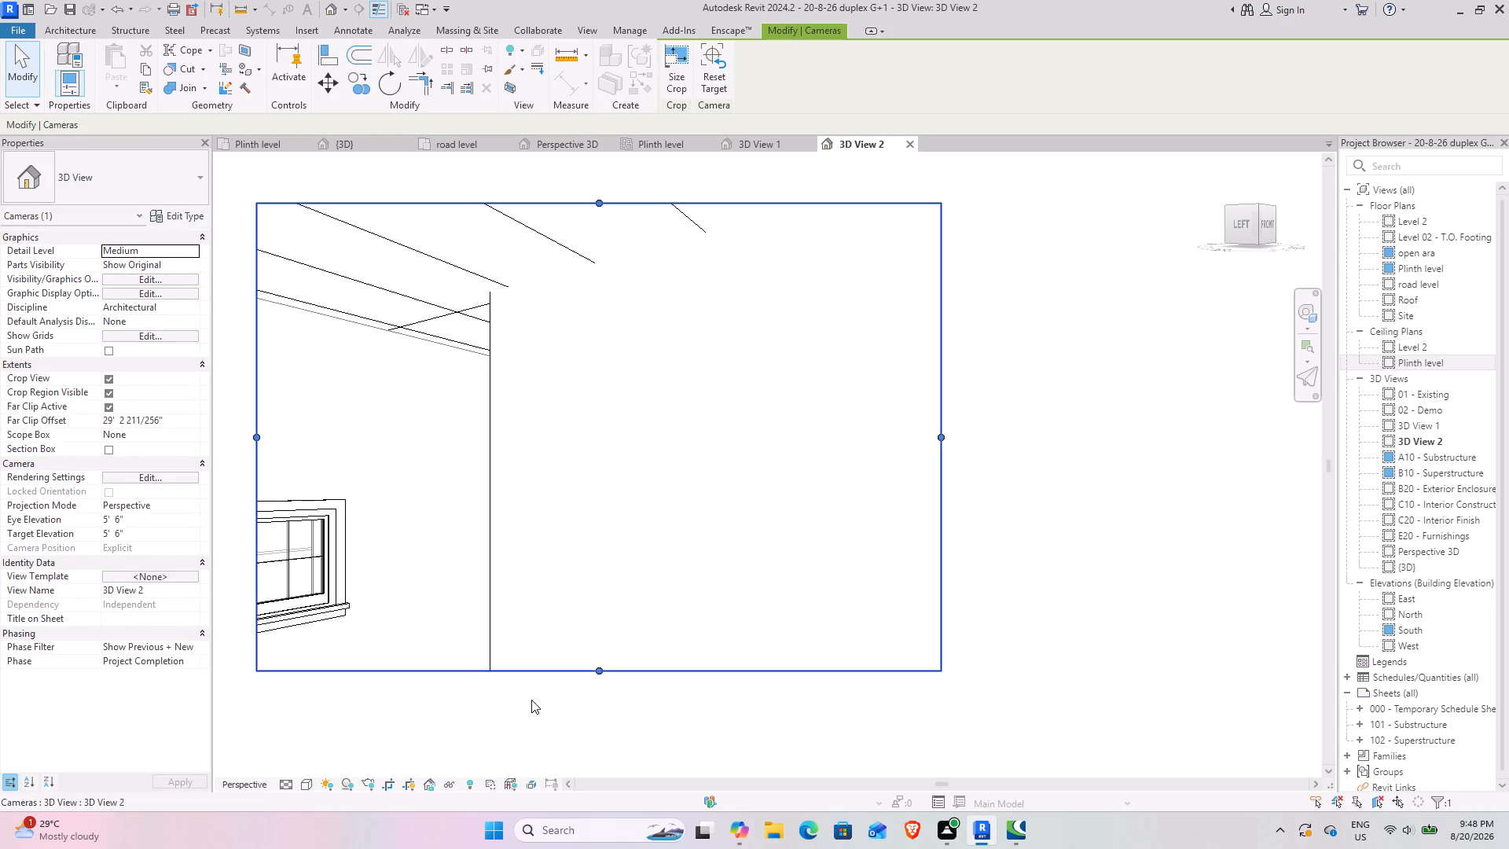
{"action": "left_click_drag", "start_coordinate": [599, 678], "coordinate": [602, 774]}
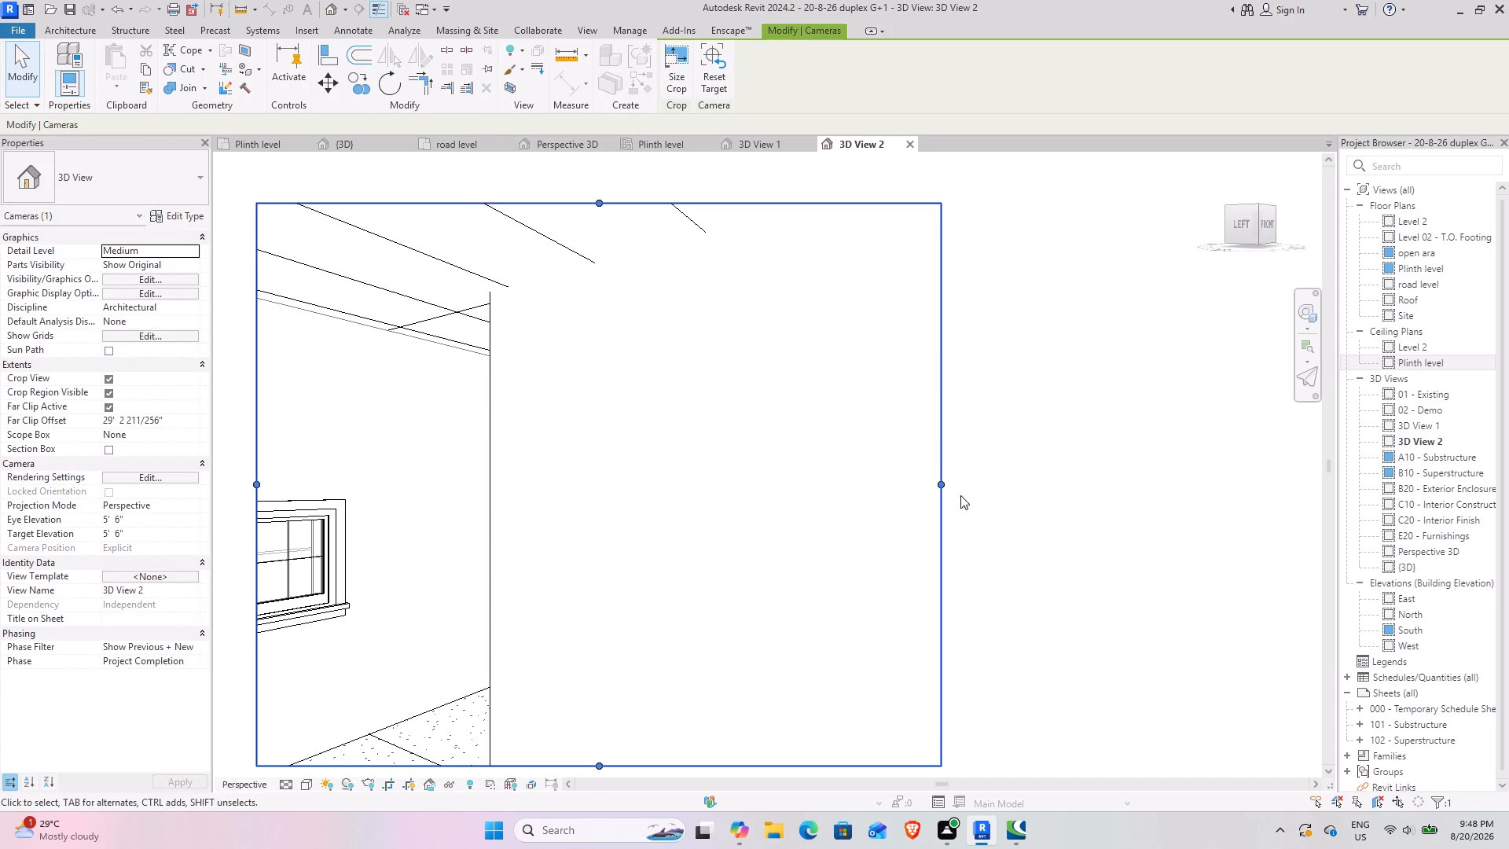
{"action": "left_click_drag", "start_coordinate": [944, 480], "coordinate": [1063, 479]}
{"action": "middle_click_drag", "start_coordinate": [527, 609], "coordinate": [604, 485]}
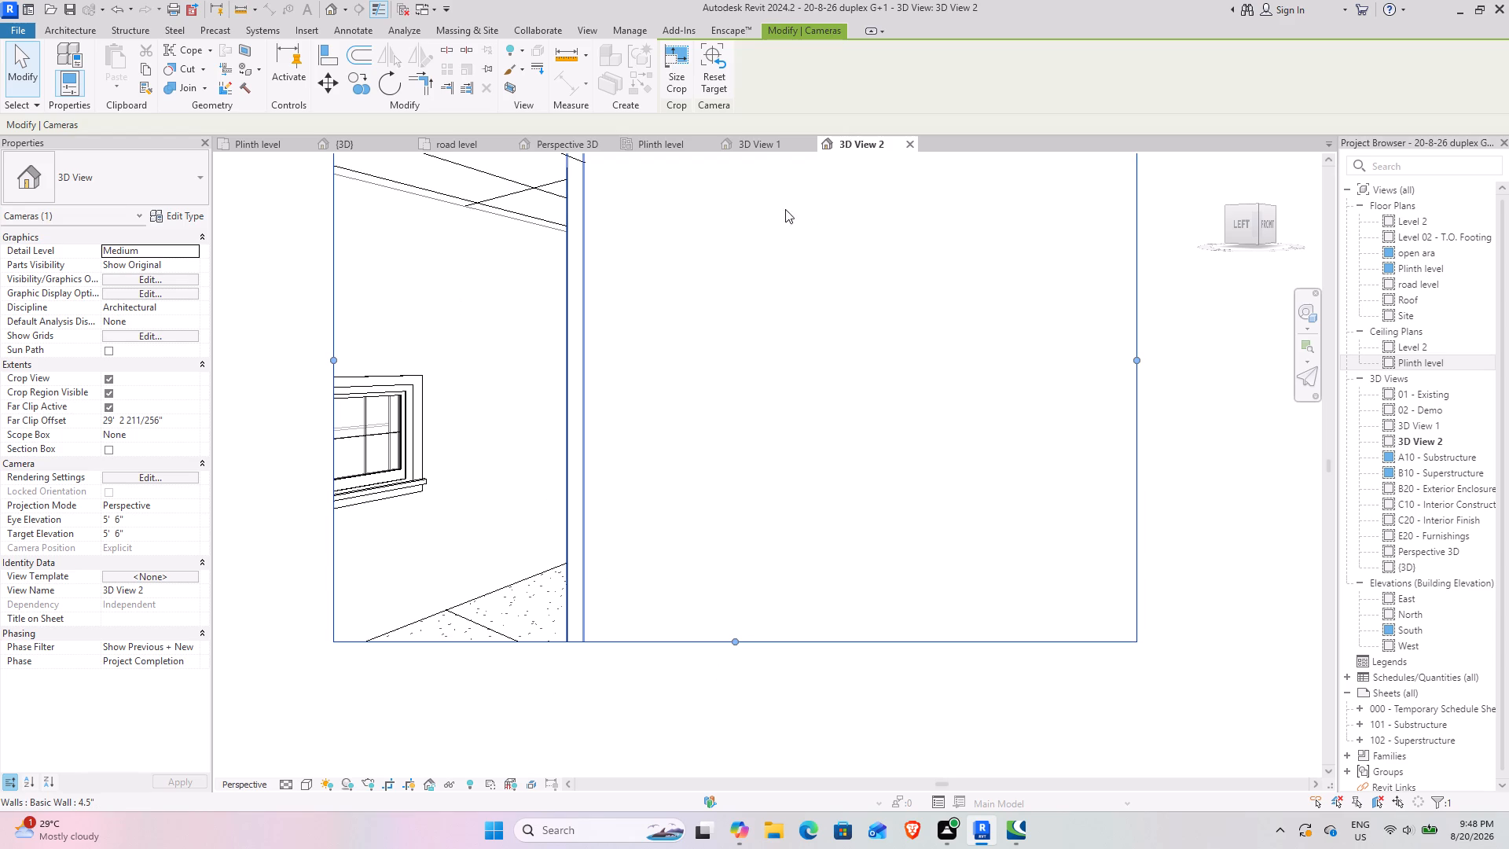
In the Plinth level floor plan, move the 3D View 2 camera east past the partition wall, near the south wall beside the door.
{"action": "left_click", "coordinate": [758, 151]}
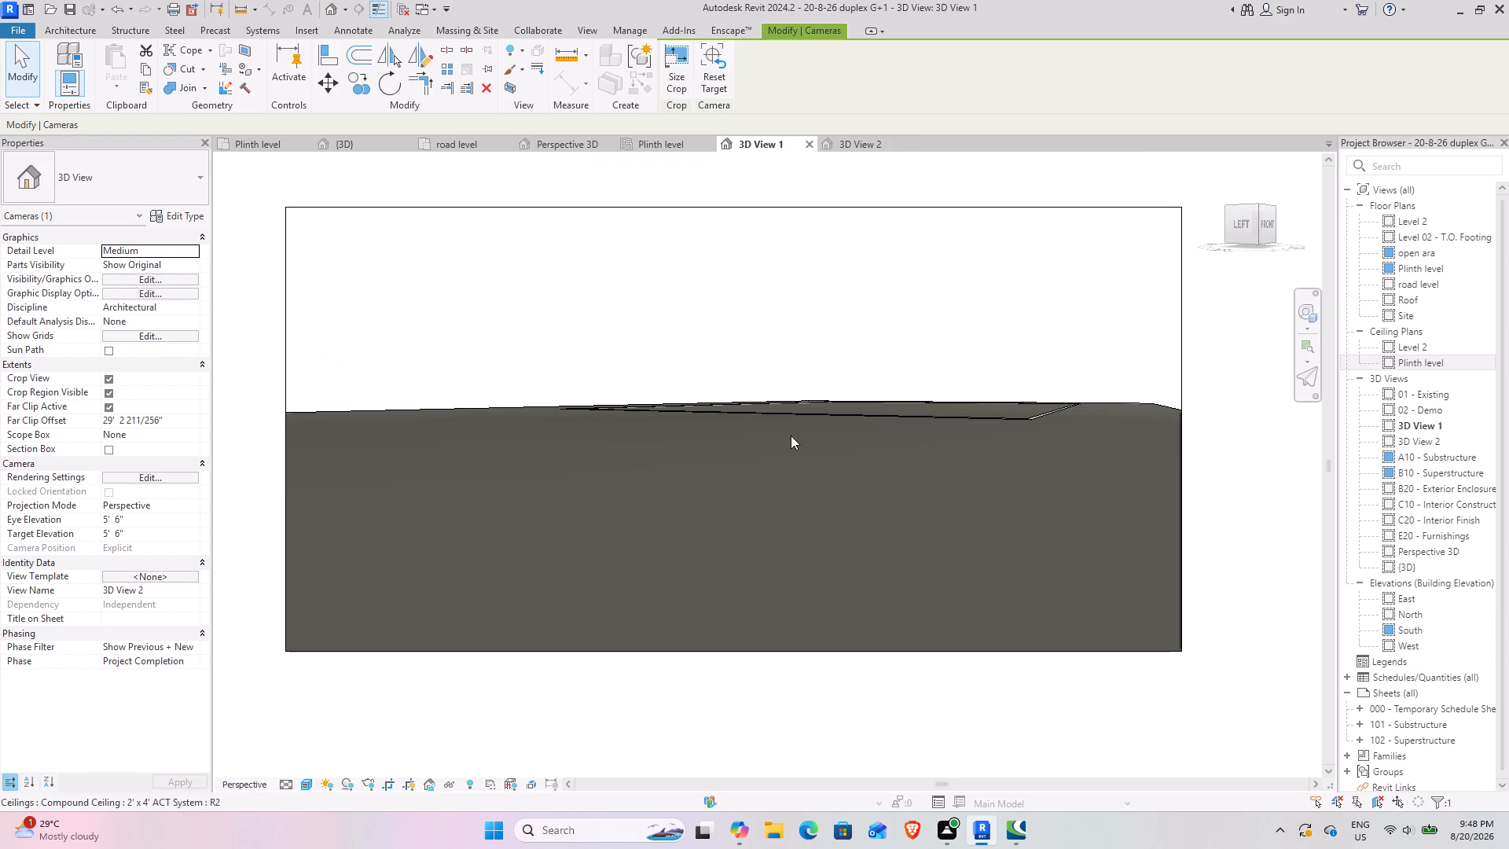
{"action": "scroll", "coordinate": [1048, 388], "scroll_direction": "up", "scroll_amount": 3}
{"action": "scroll", "coordinate": [1047, 387], "scroll_direction": "down", "scroll_amount": 3}
{"action": "left_click", "coordinate": [279, 138]}
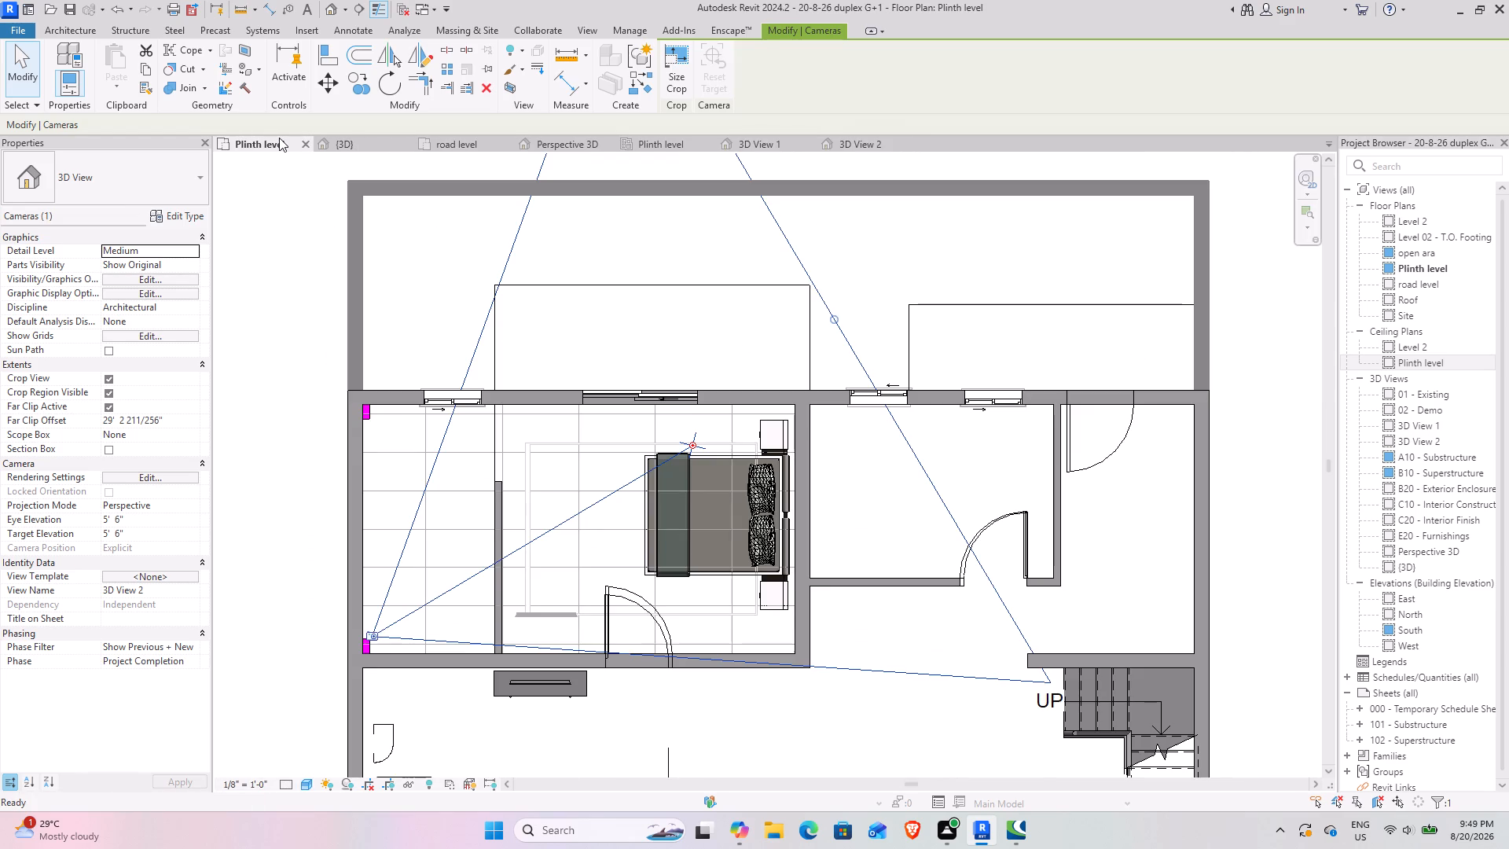
{"action": "left_click", "coordinate": [373, 635]}
{"action": "left_click_drag", "start_coordinate": [373, 634], "coordinate": [523, 640]}
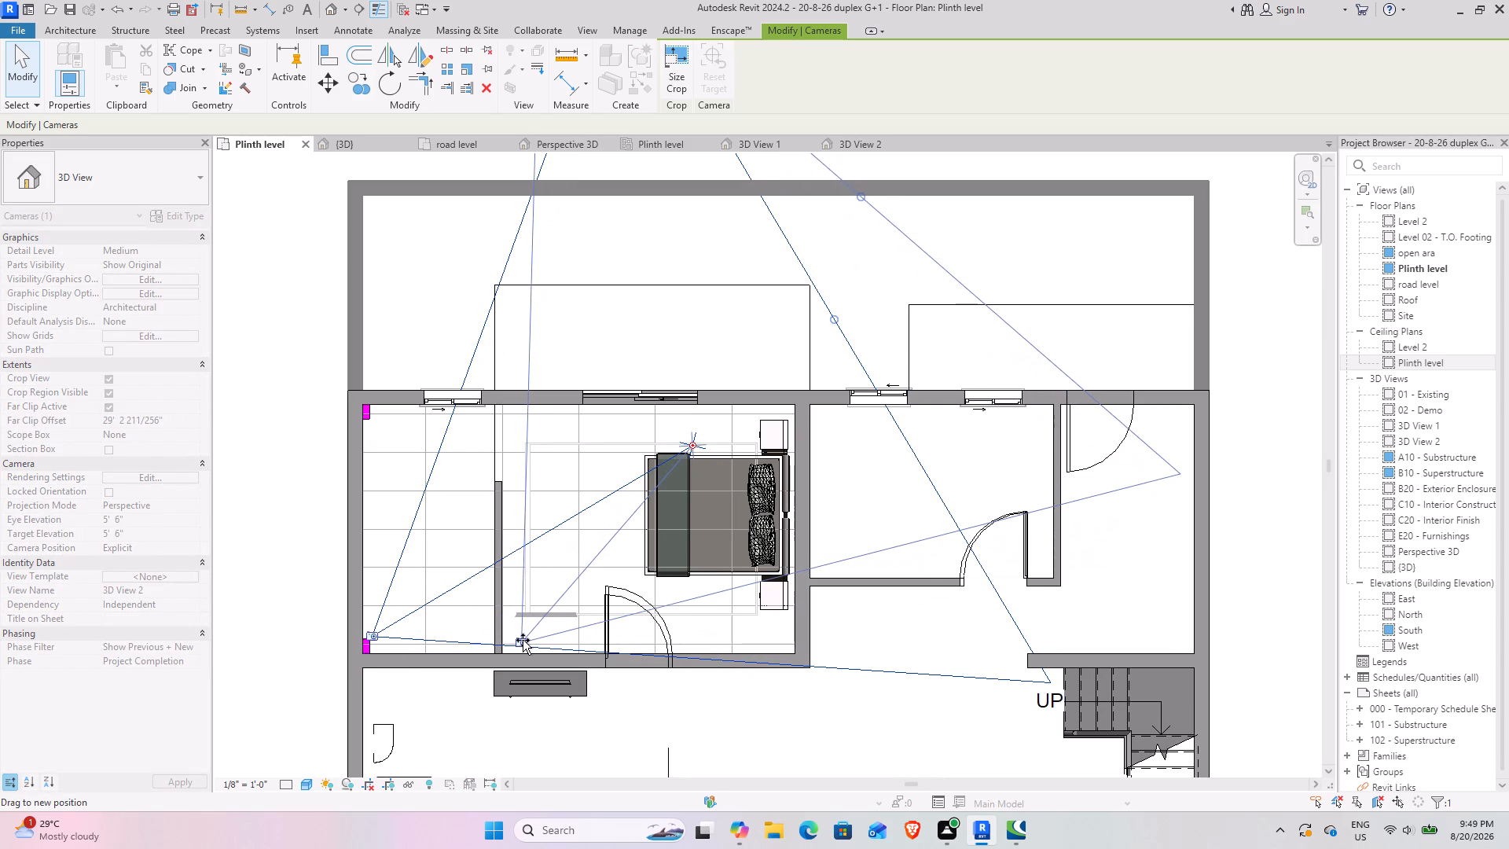
{"action": "left_click_drag", "start_coordinate": [523, 640], "coordinate": [518, 642]}
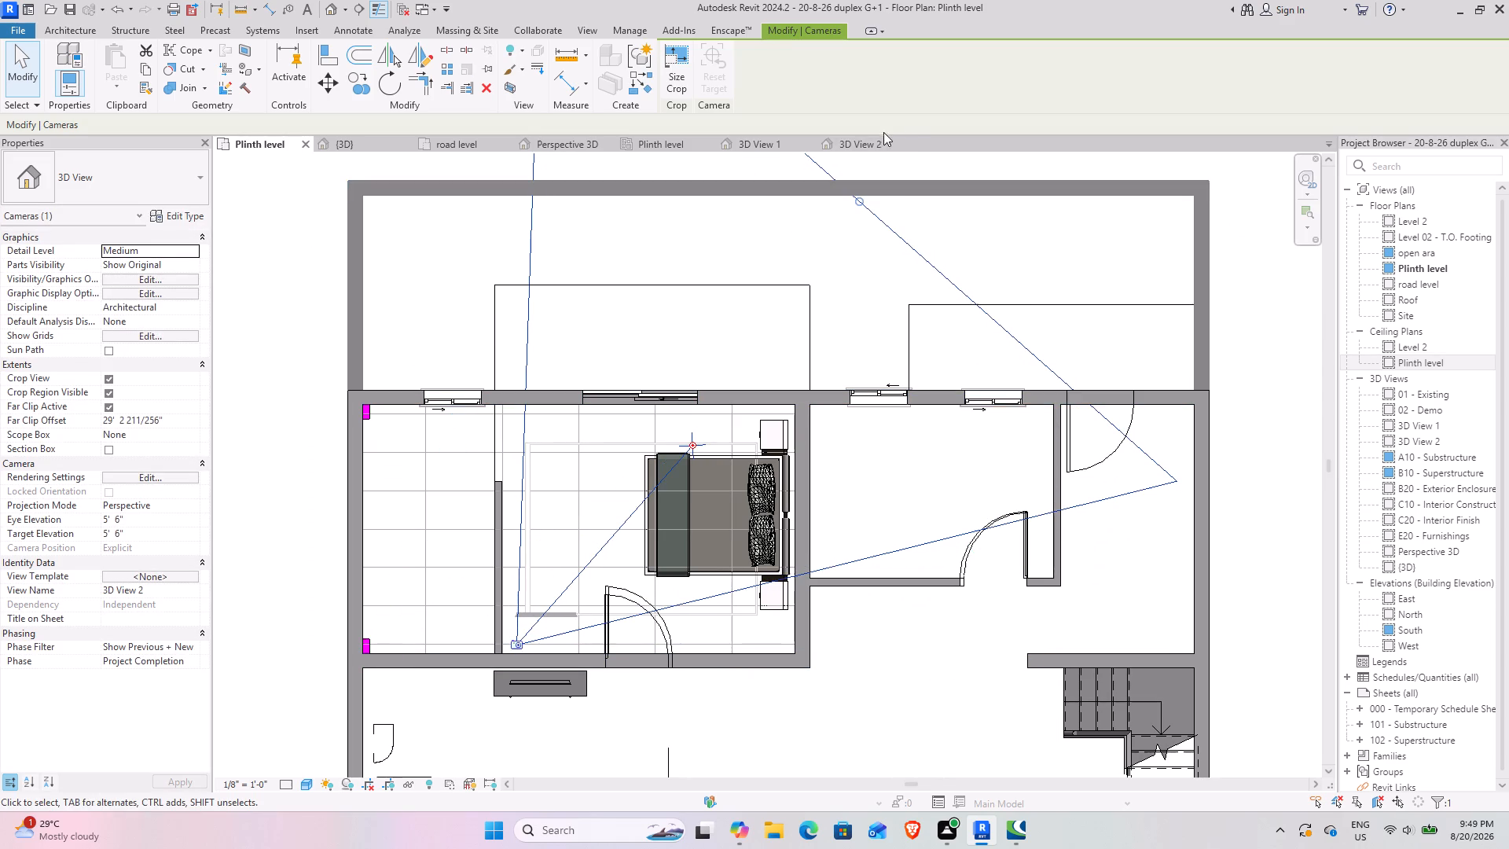
Set the visual style of the 3D View 2 camera view to Realistic.
{"action": "left_click", "coordinate": [857, 145]}
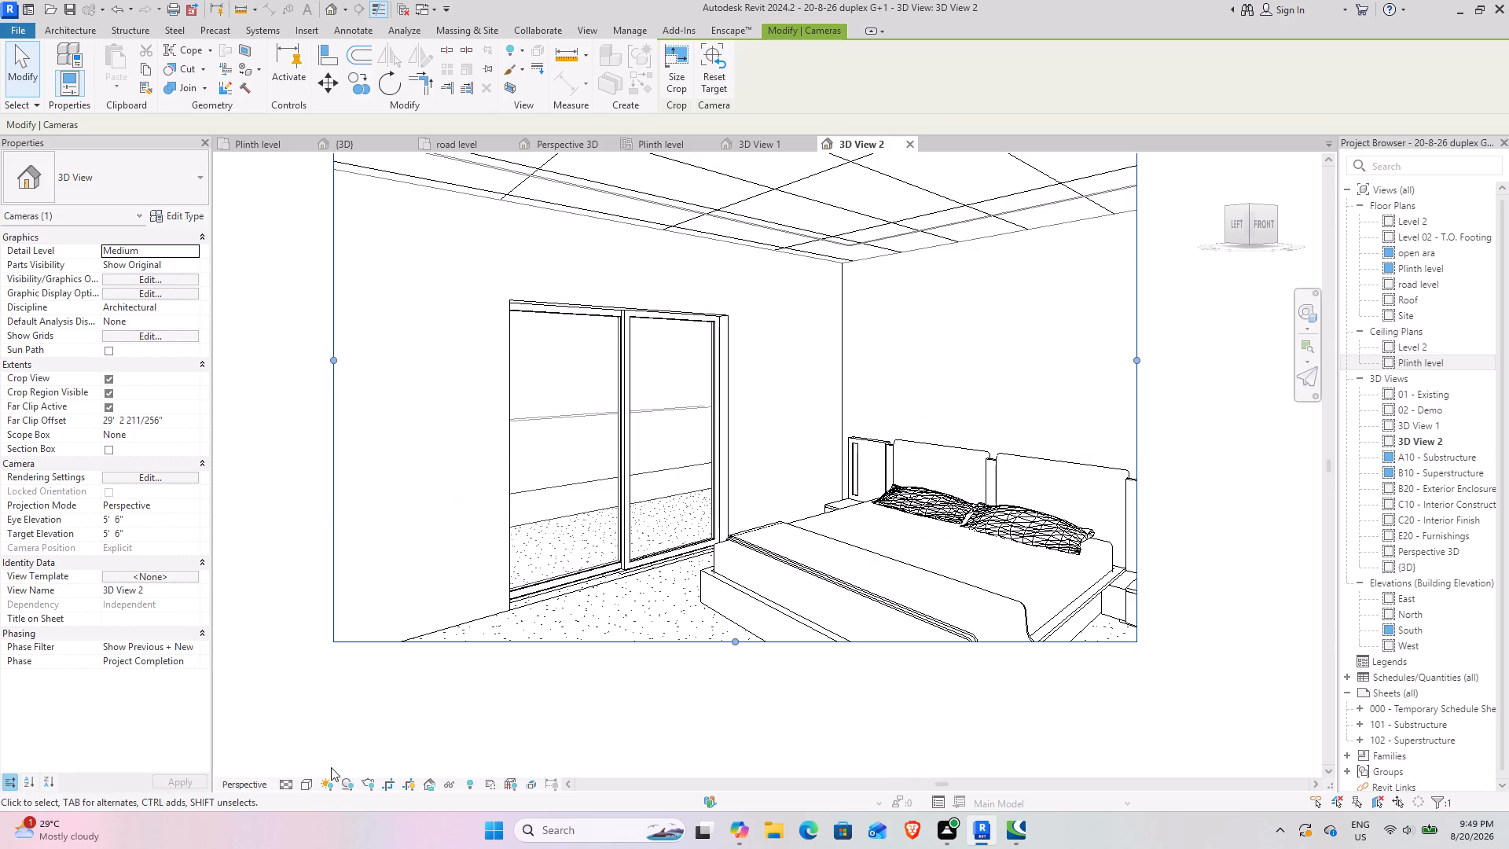
{"action": "double_click", "coordinate": [317, 784]}
{"action": "left_click", "coordinate": [303, 786]}
{"action": "left_click", "coordinate": [337, 768]}
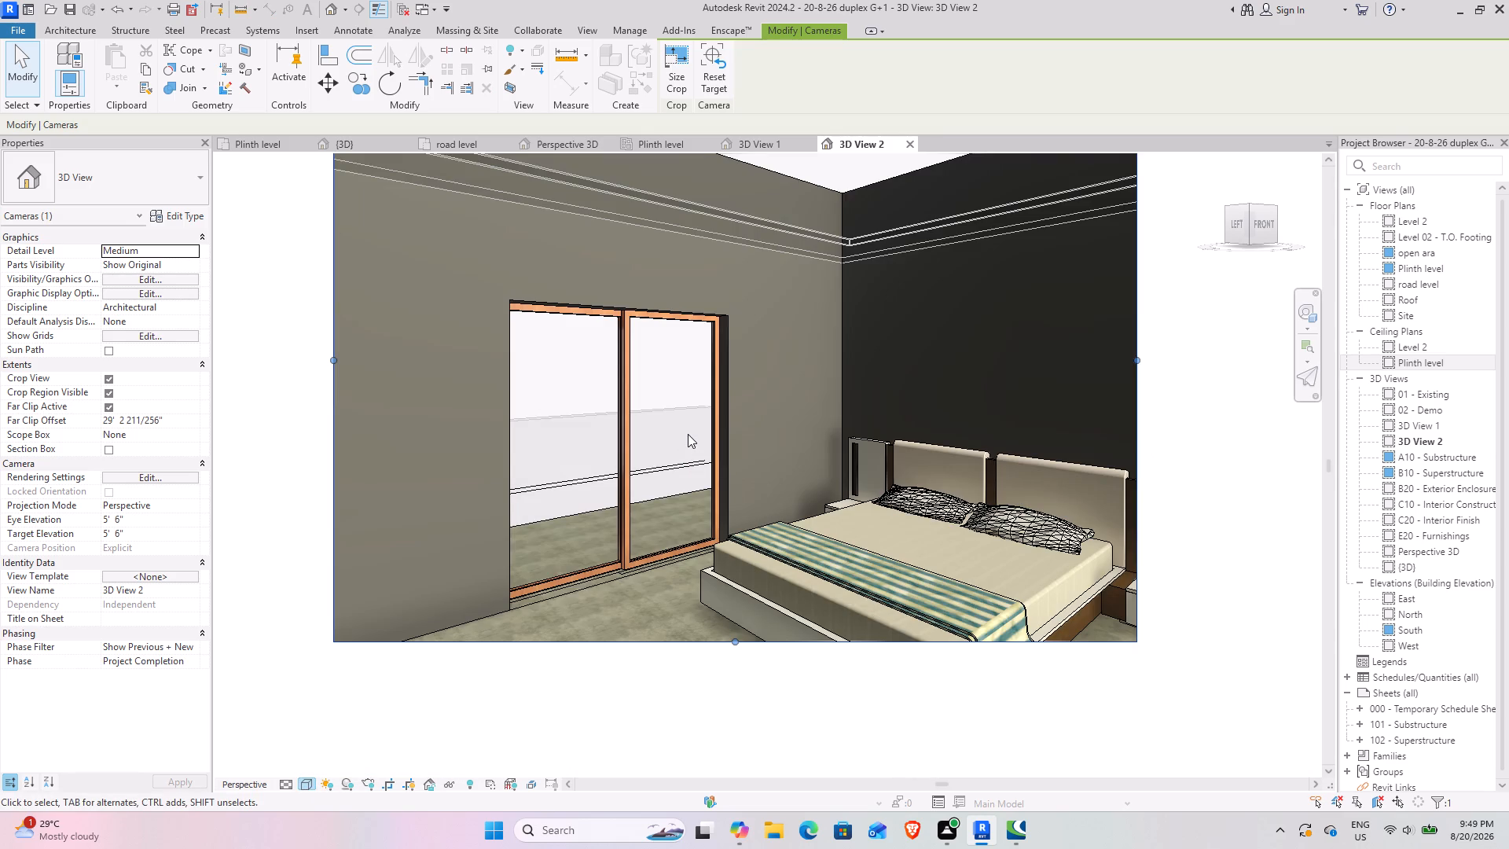
Extend the 3D View 2 crop region on every side to take in more ceiling, floor, the whole bed and both side walls.
{"action": "middle_click_drag", "start_coordinate": [721, 411], "coordinate": [734, 531]}
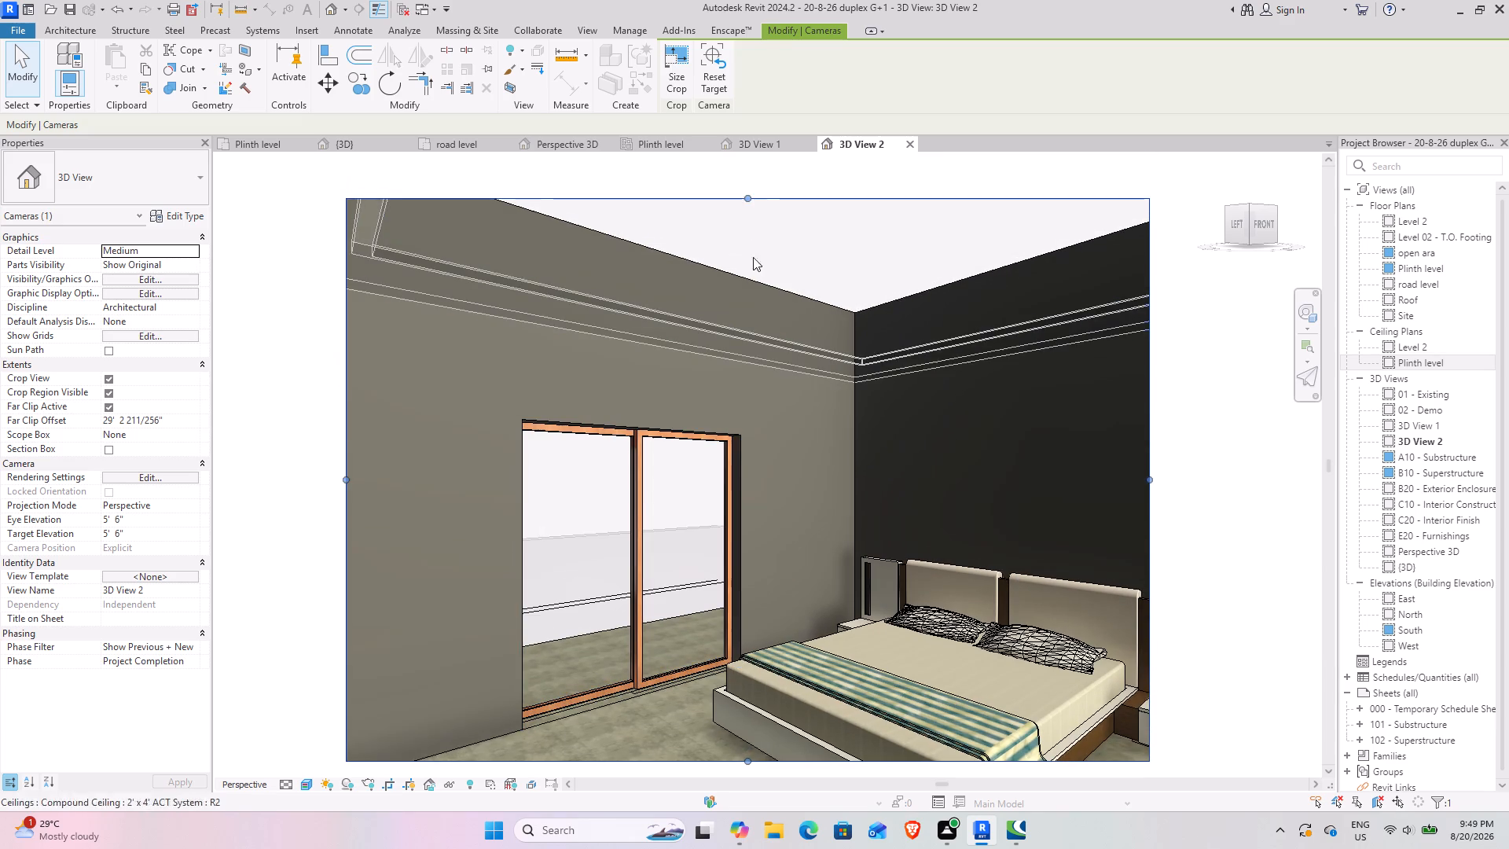
{"action": "left_click_drag", "start_coordinate": [747, 197], "coordinate": [749, 164]}
{"action": "middle_click_drag", "start_coordinate": [710, 546], "coordinate": [707, 421]}
{"action": "left_click_drag", "start_coordinate": [743, 636], "coordinate": [743, 714]}
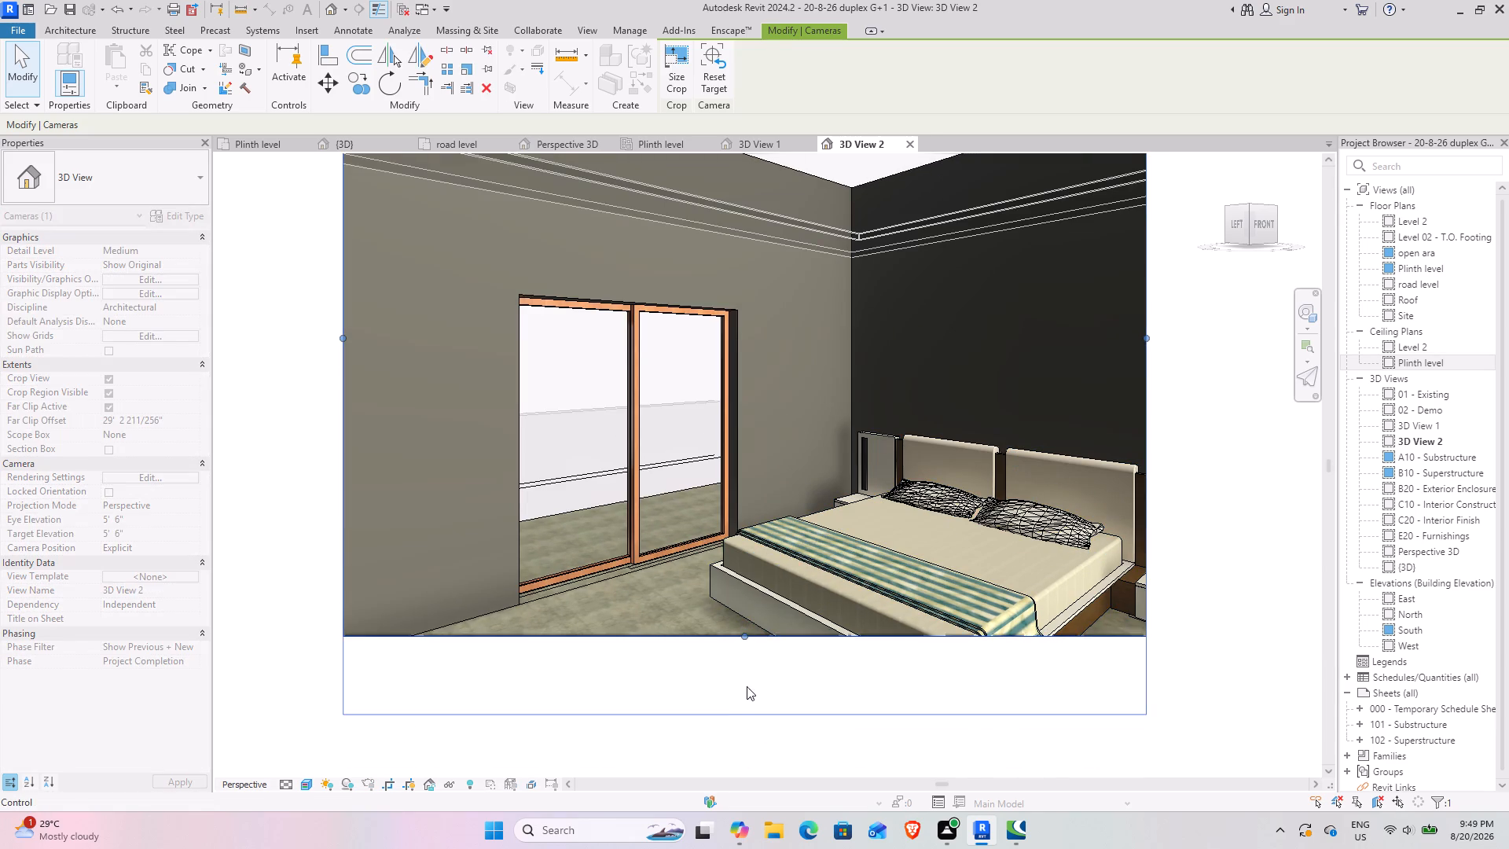
{"action": "left_click_drag", "start_coordinate": [1146, 374], "coordinate": [1275, 373]}
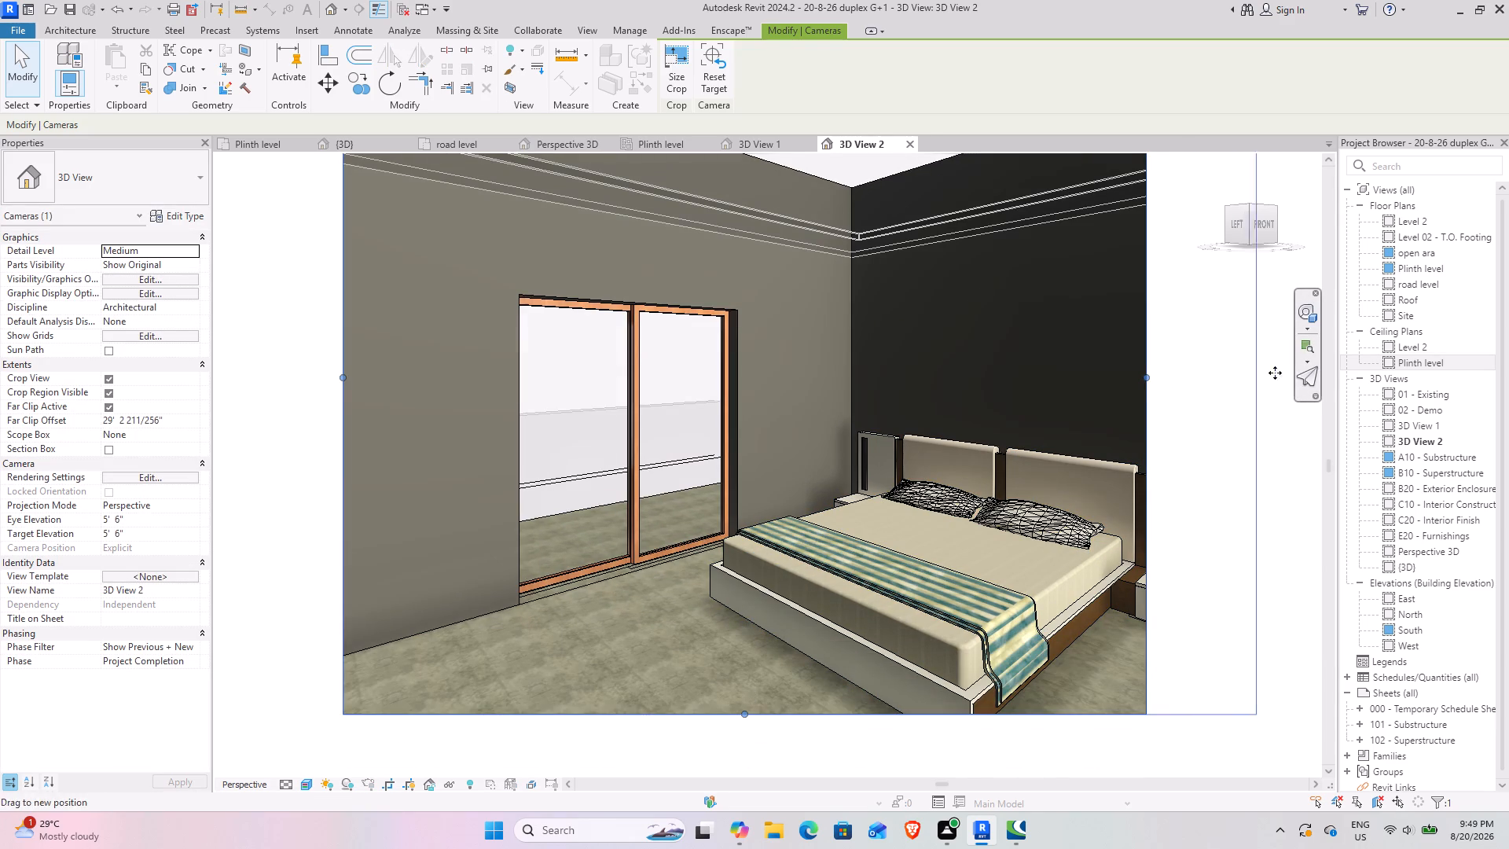
{"action": "left_click_drag", "start_coordinate": [1275, 373], "coordinate": [1299, 374]}
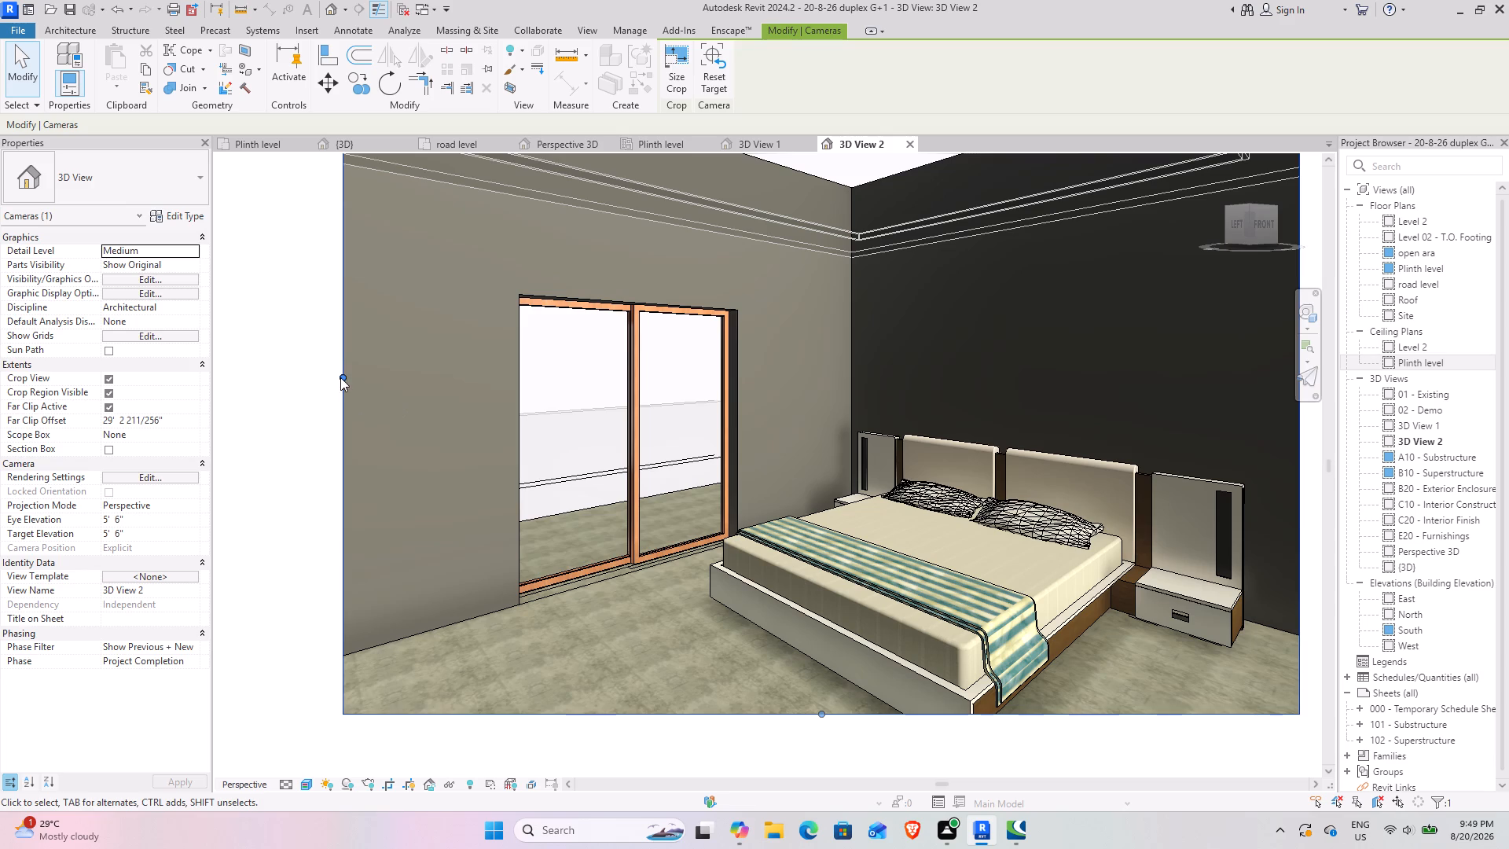
{"action": "left_click_drag", "start_coordinate": [340, 377], "coordinate": [238, 377]}
{"action": "middle_click_drag", "start_coordinate": [626, 421], "coordinate": [603, 556]}
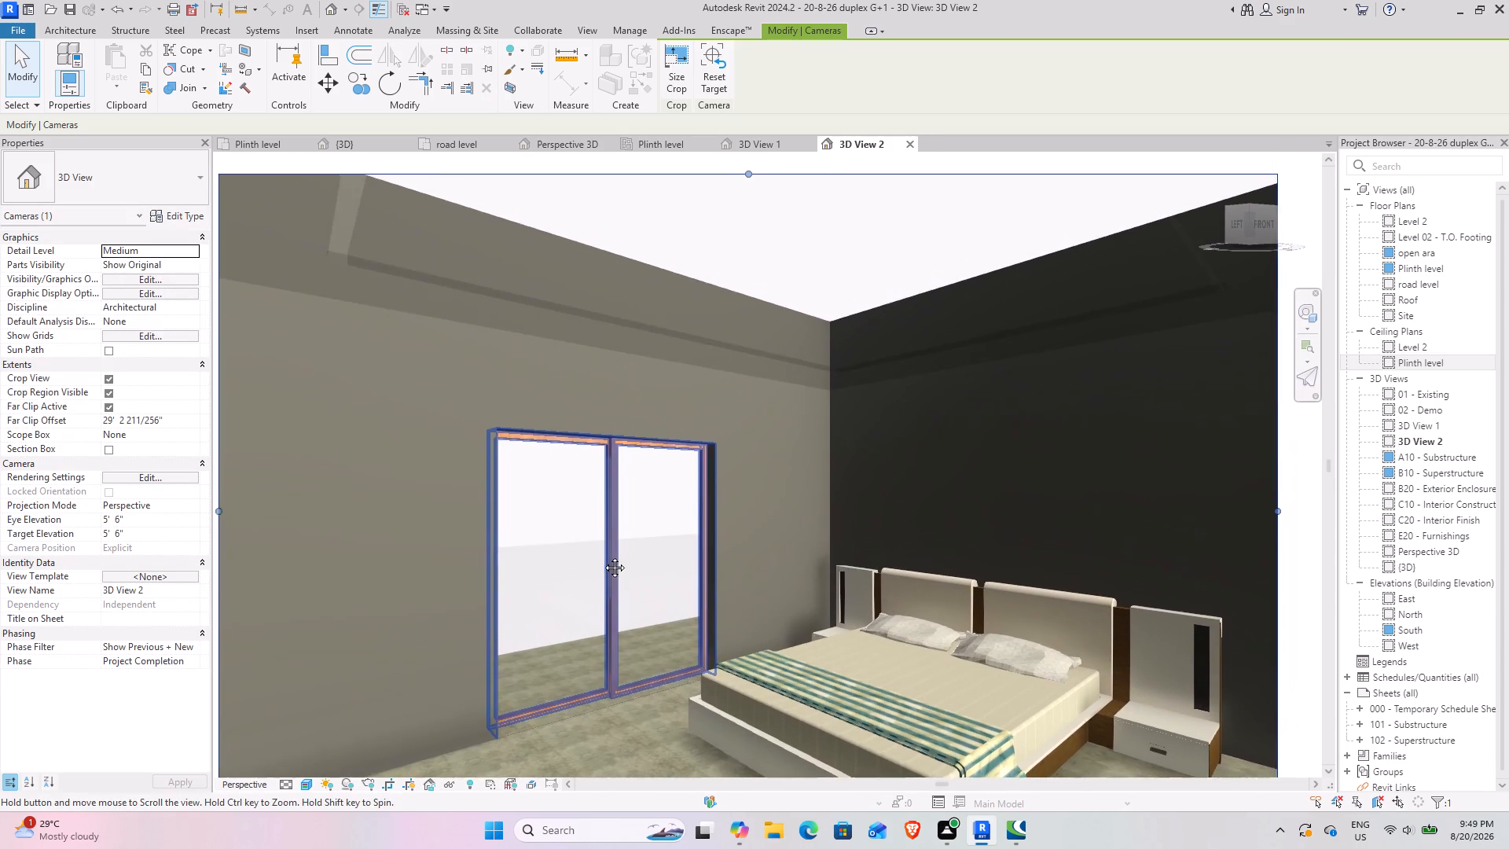
{"action": "middle_click_drag", "start_coordinate": [603, 556], "coordinate": [602, 556]}
{"action": "middle_click_drag", "start_coordinate": [854, 607], "coordinate": [782, 458]}
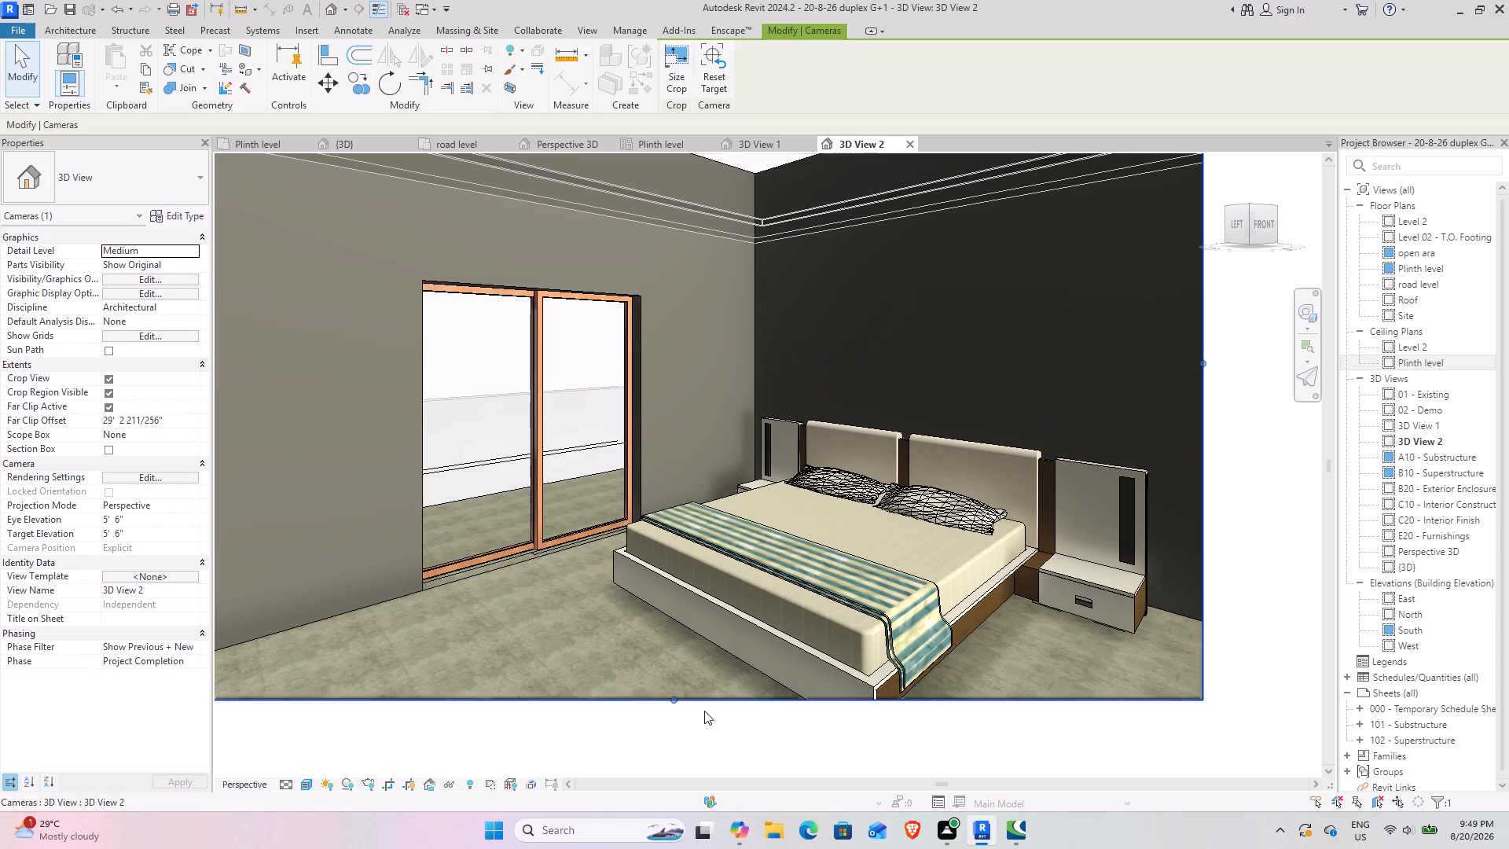
{"action": "left_click_drag", "start_coordinate": [670, 696], "coordinate": [681, 761]}
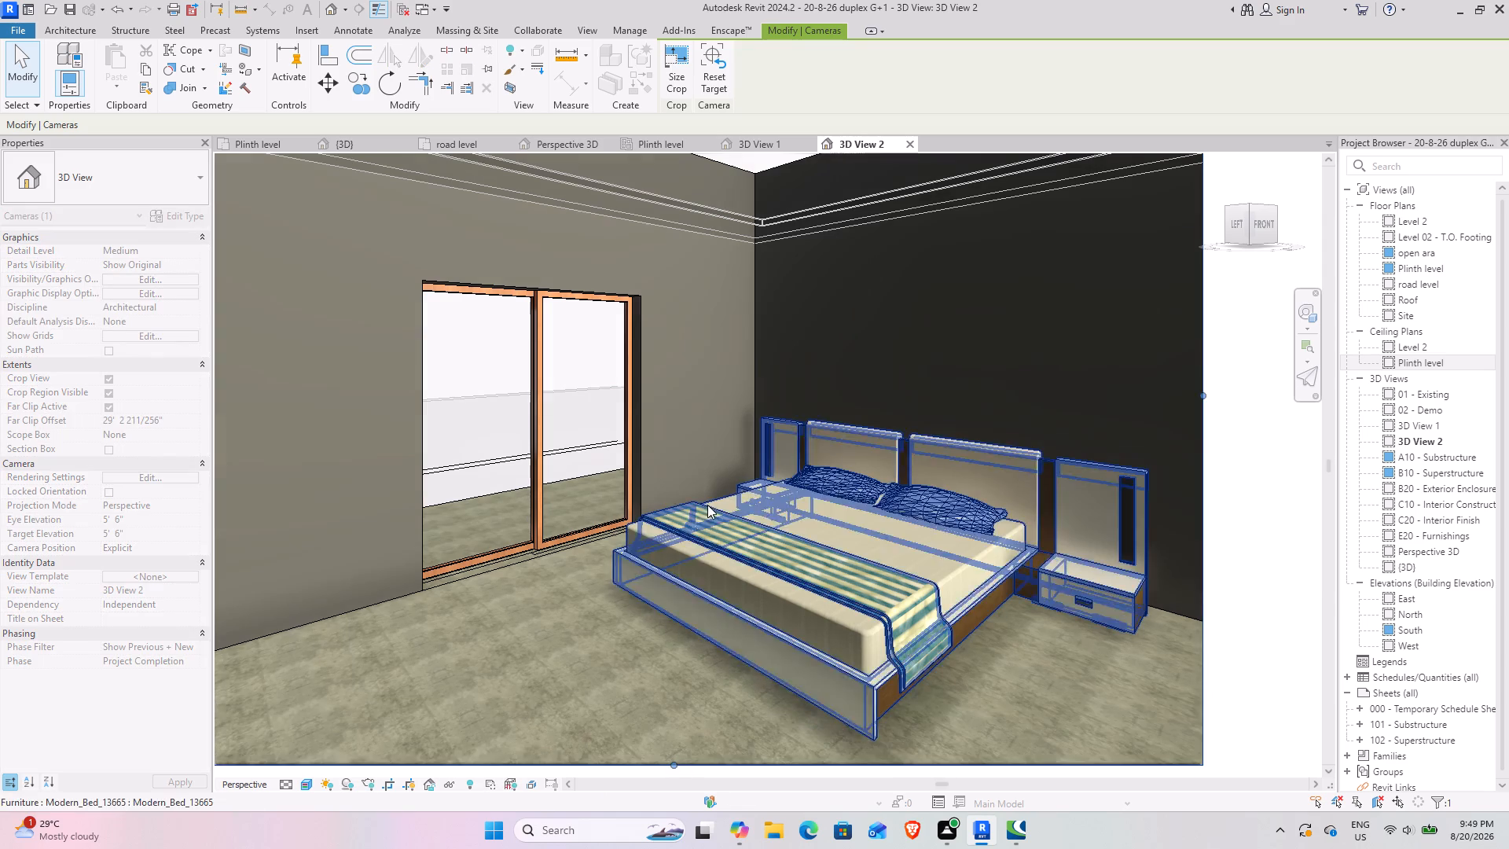
{"action": "middle_click_drag", "start_coordinate": [634, 399], "coordinate": [748, 767]}
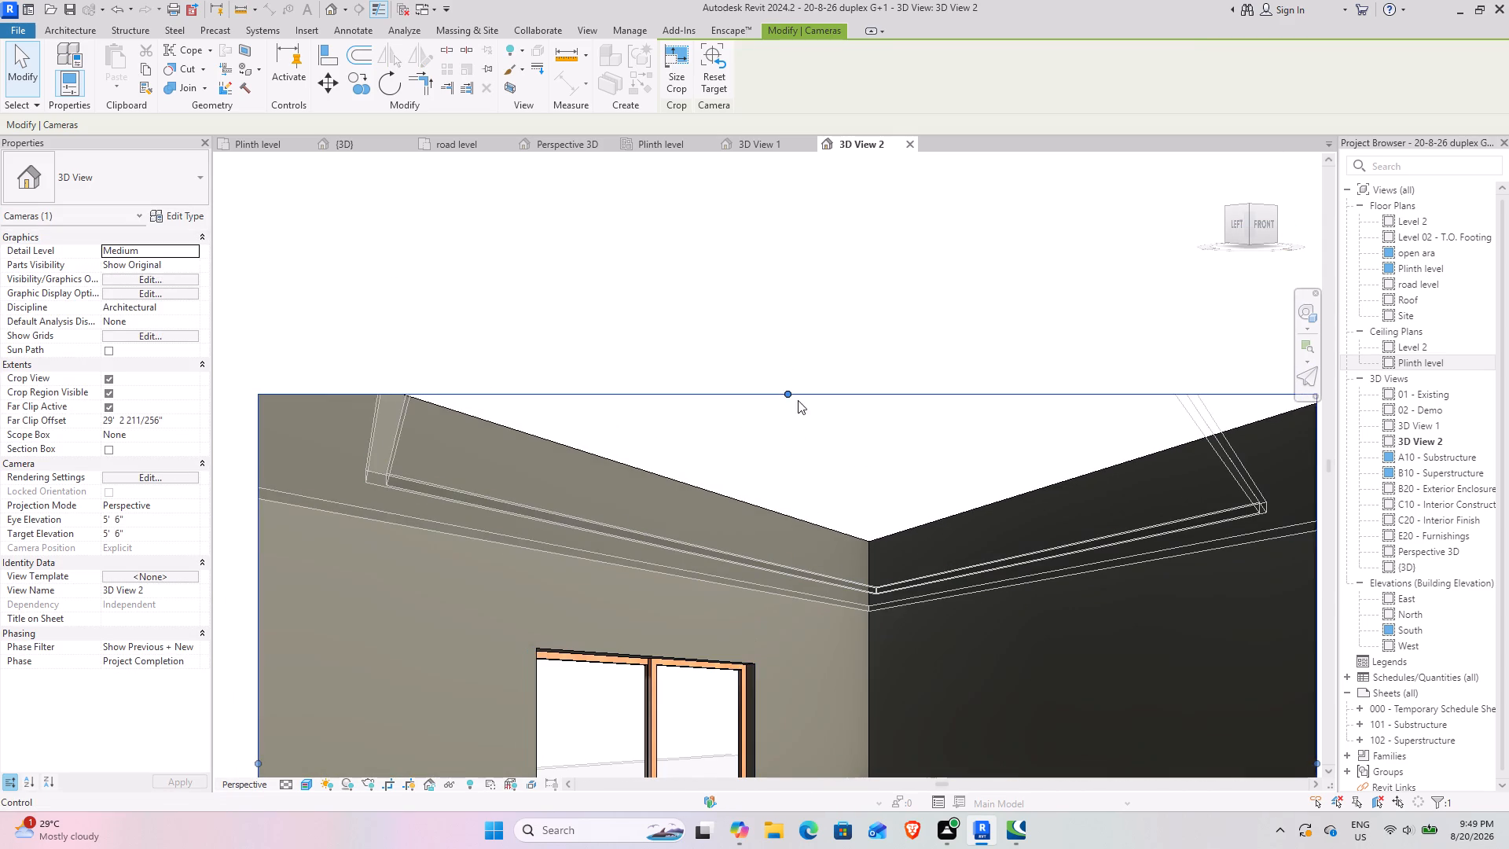
{"action": "left_click_drag", "start_coordinate": [789, 390], "coordinate": [766, 342]}
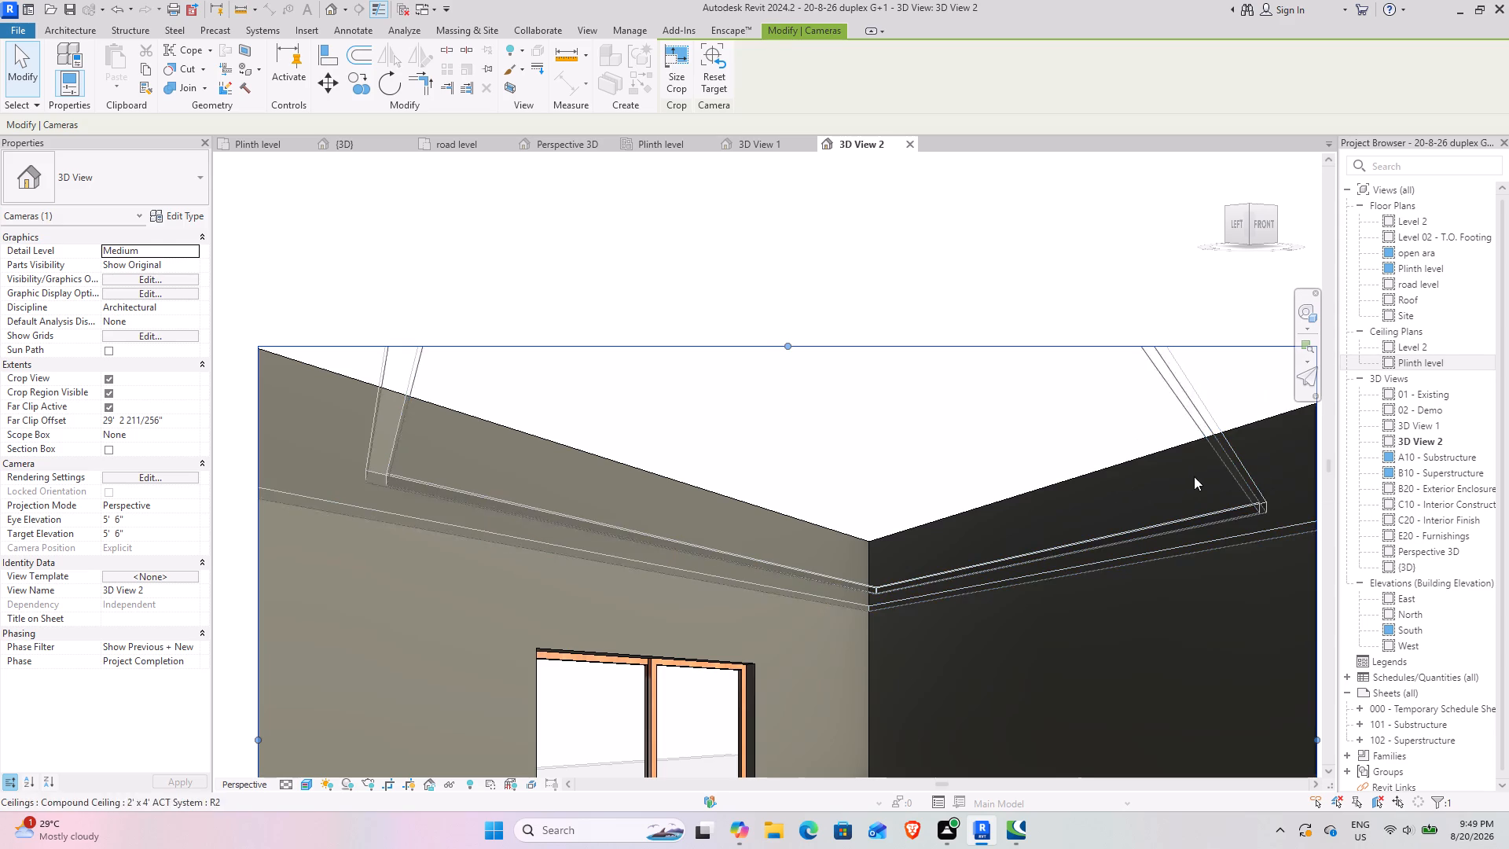
Examine the bedroom ceiling's inset border along the walls and corners in the 3D View 2 camera view.
{"action": "scroll", "coordinate": [611, 579], "scroll_direction": "down", "scroll_amount": 2}
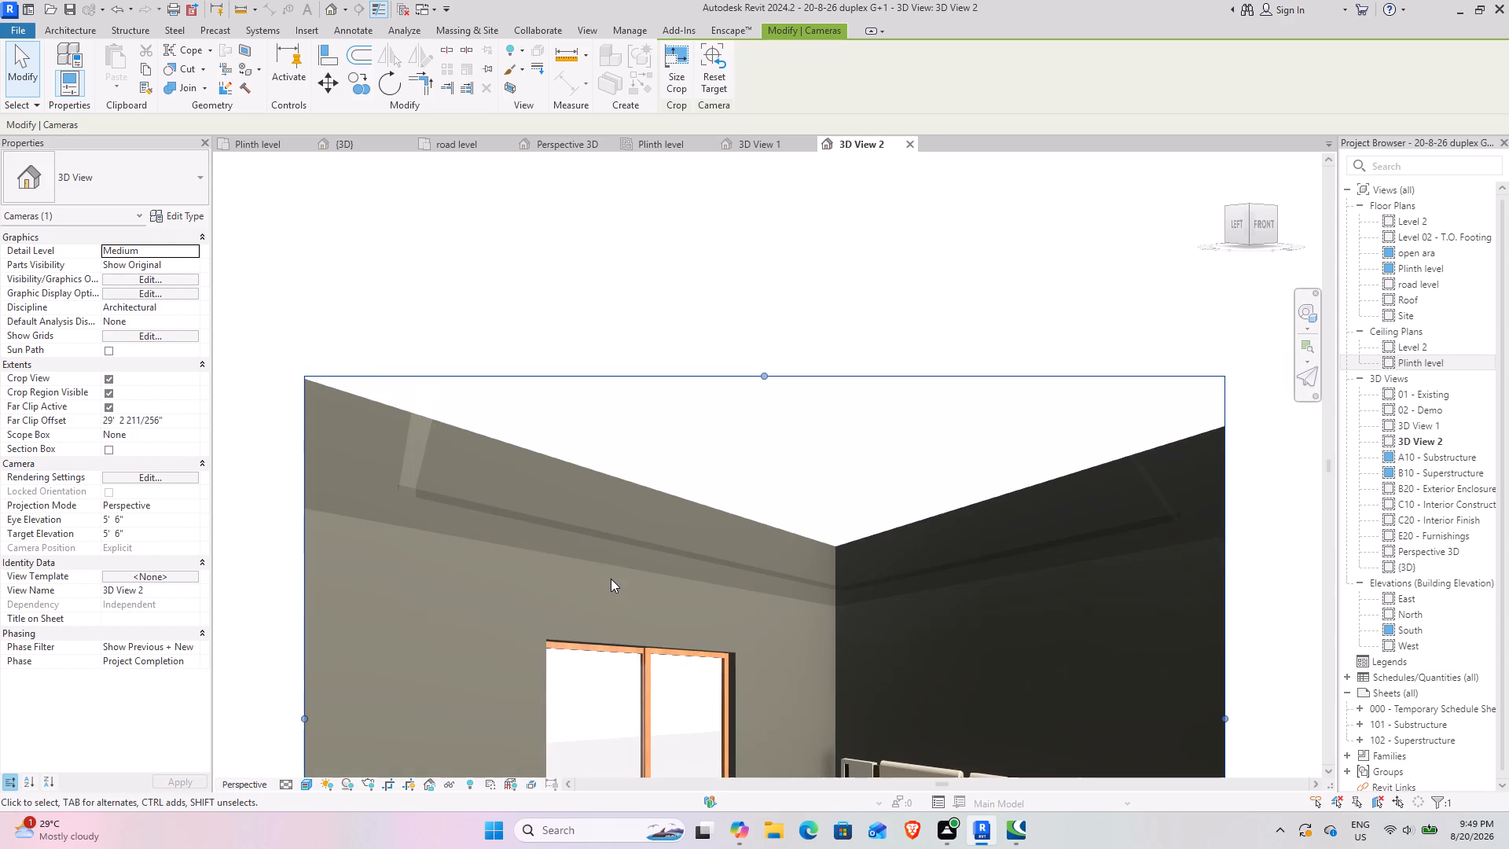
{"action": "middle_click_drag", "start_coordinate": [594, 568], "coordinate": [614, 455]}
{"action": "scroll", "coordinate": [1110, 420], "scroll_direction": "up", "scroll_amount": 3}
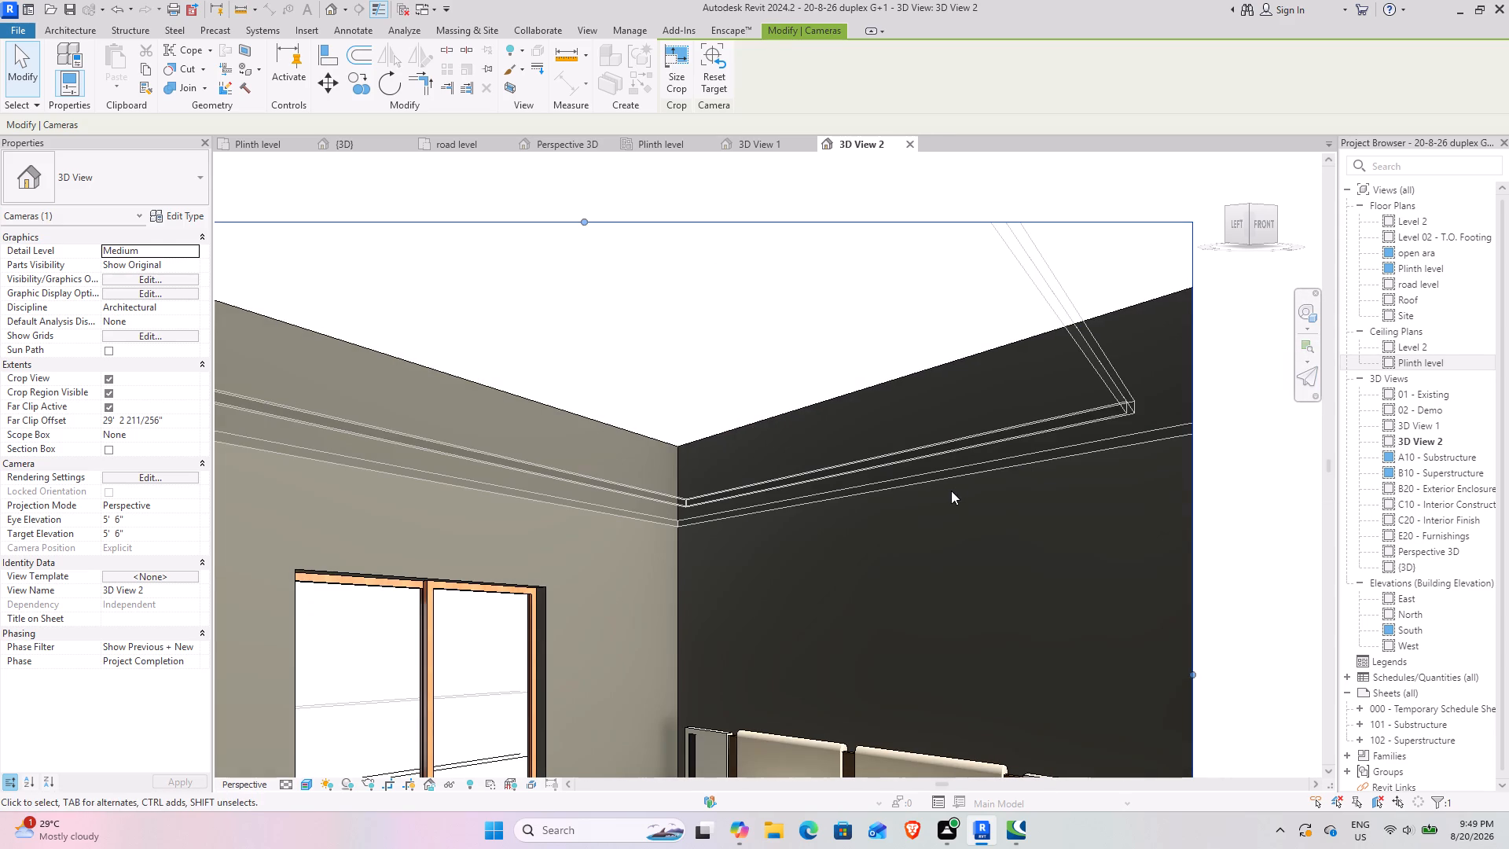
{"action": "middle_click_drag", "start_coordinate": [651, 536], "coordinate": [866, 573]}
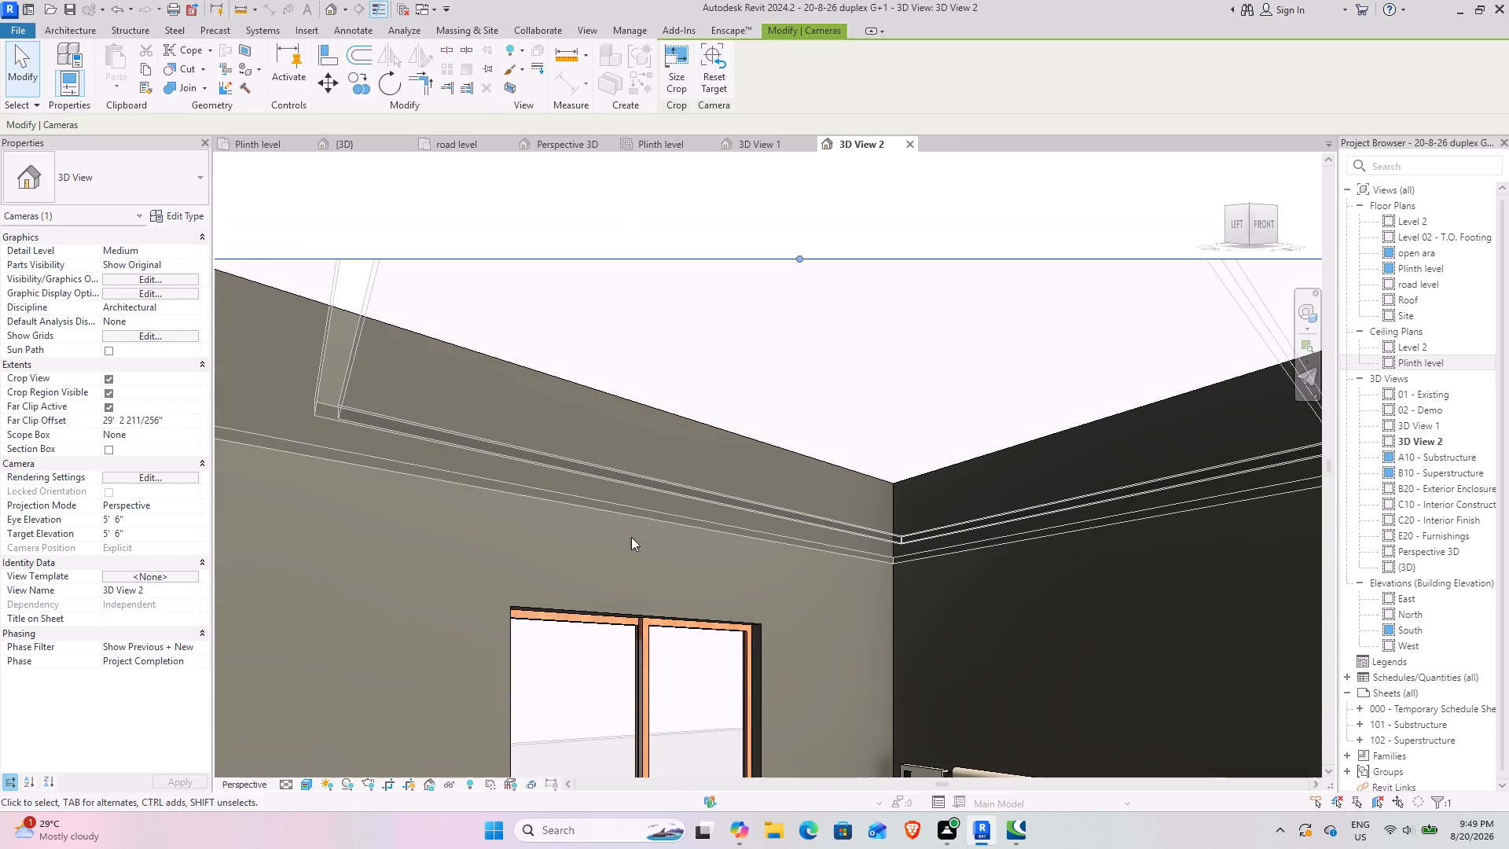
{"action": "middle_click_drag", "start_coordinate": [350, 475], "coordinate": [367, 543]}
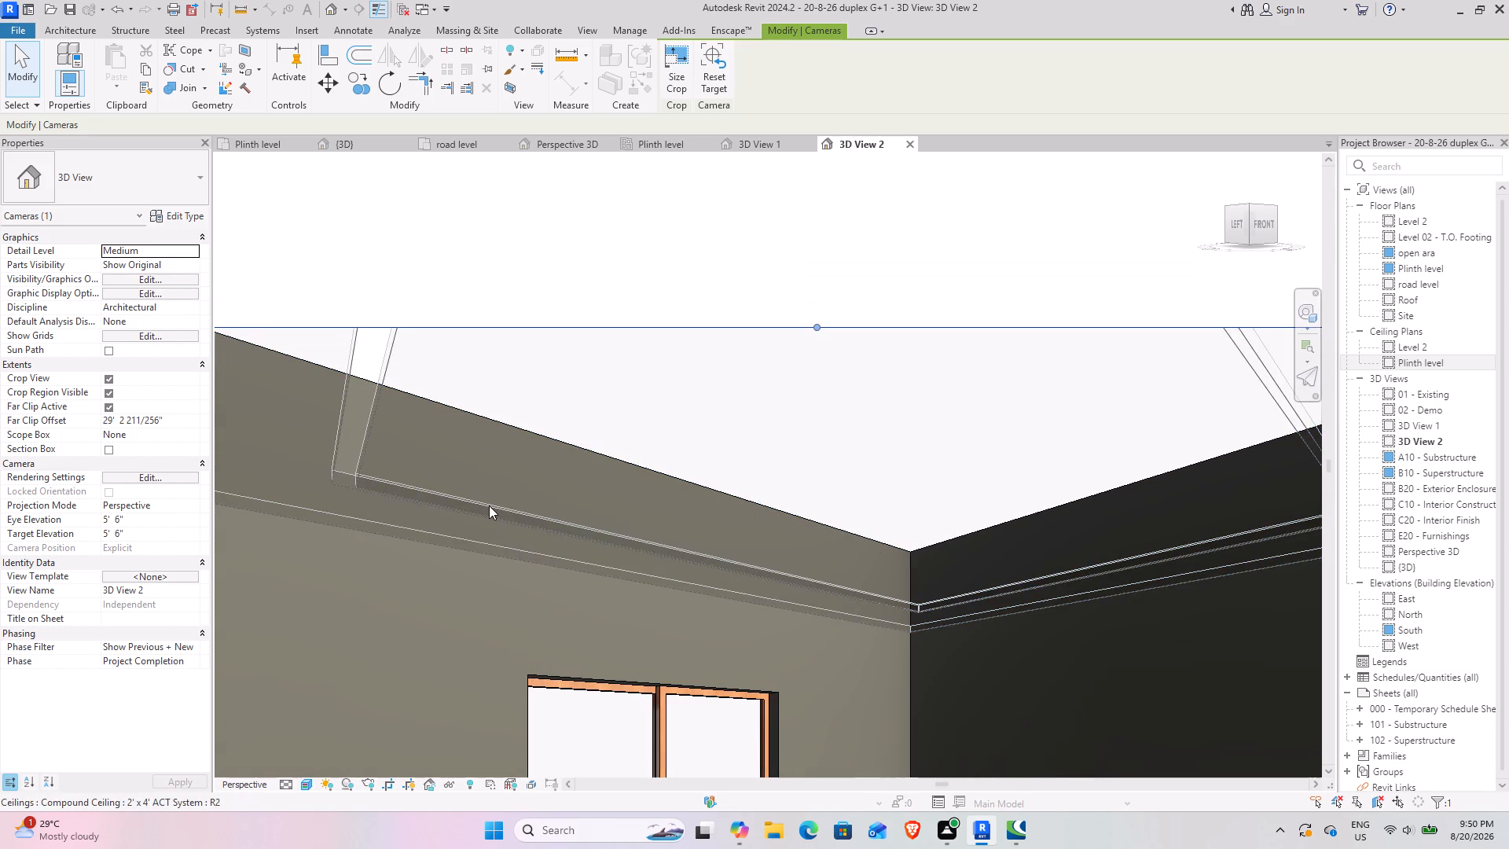
{"action": "scroll", "coordinate": [489, 505], "scroll_direction": "down", "scroll_amount": 2}
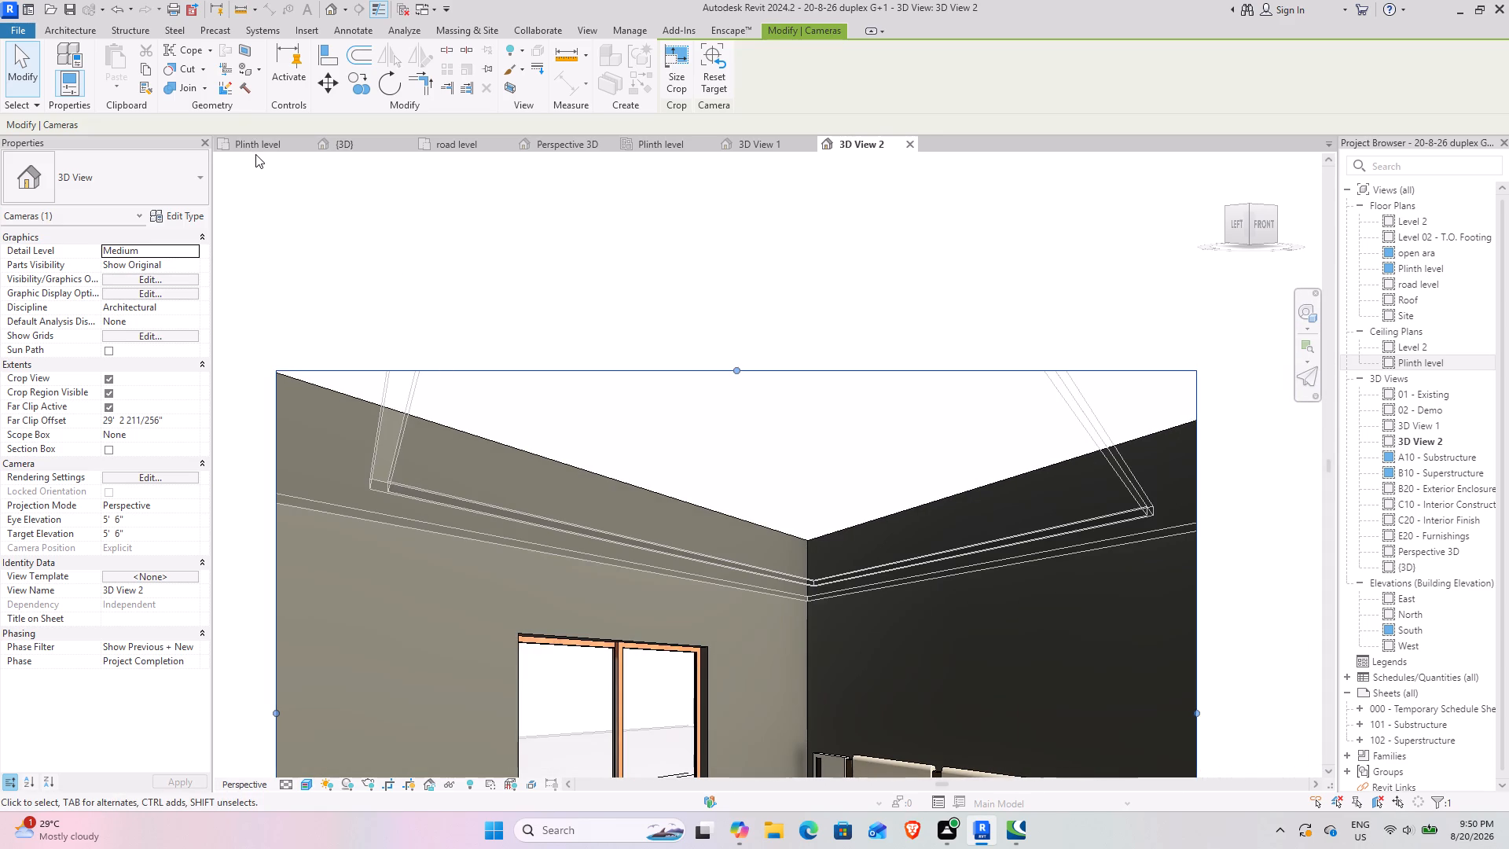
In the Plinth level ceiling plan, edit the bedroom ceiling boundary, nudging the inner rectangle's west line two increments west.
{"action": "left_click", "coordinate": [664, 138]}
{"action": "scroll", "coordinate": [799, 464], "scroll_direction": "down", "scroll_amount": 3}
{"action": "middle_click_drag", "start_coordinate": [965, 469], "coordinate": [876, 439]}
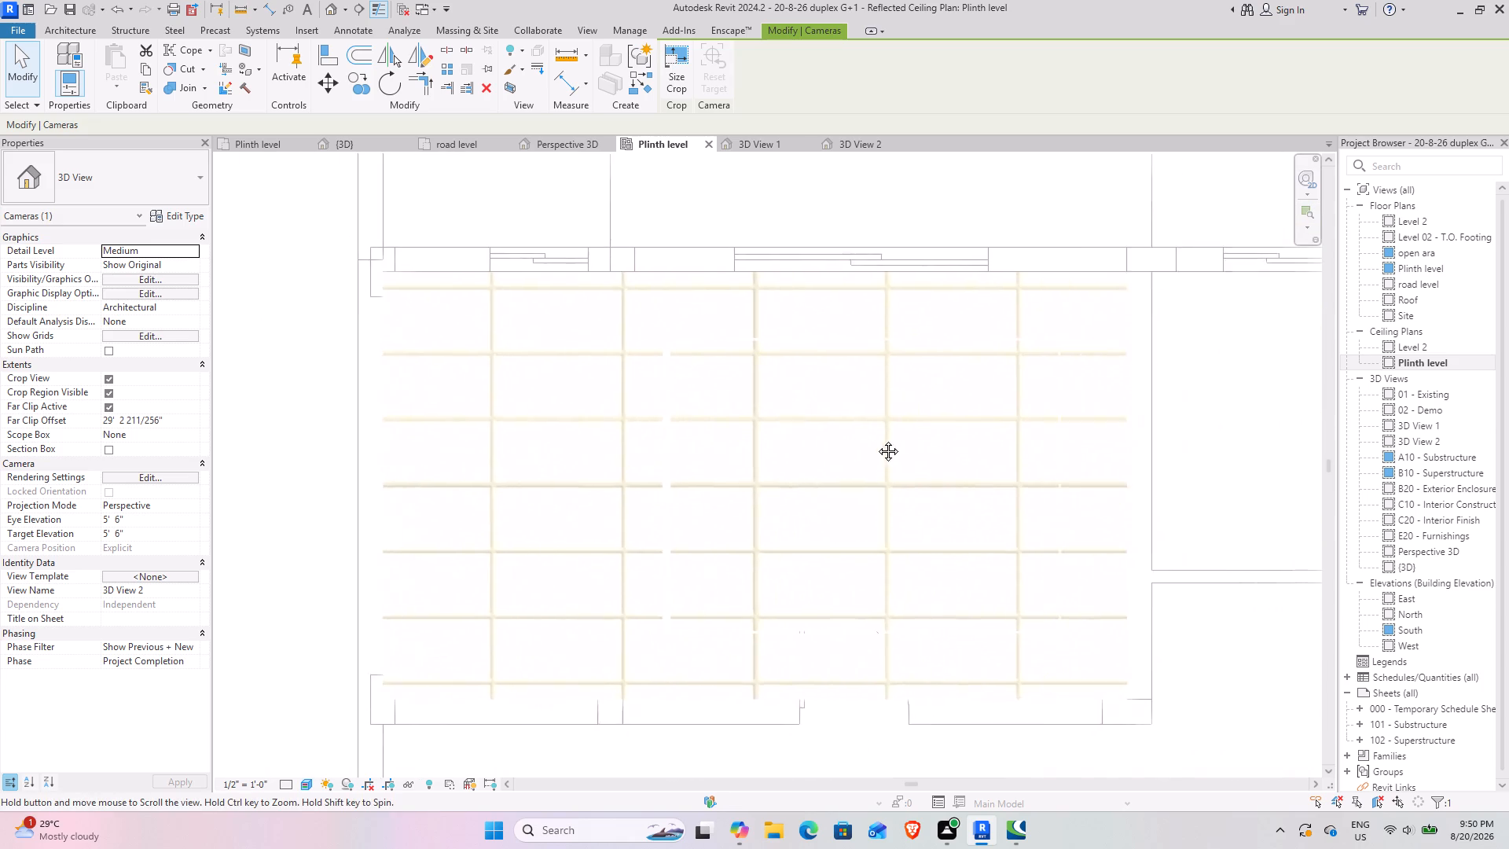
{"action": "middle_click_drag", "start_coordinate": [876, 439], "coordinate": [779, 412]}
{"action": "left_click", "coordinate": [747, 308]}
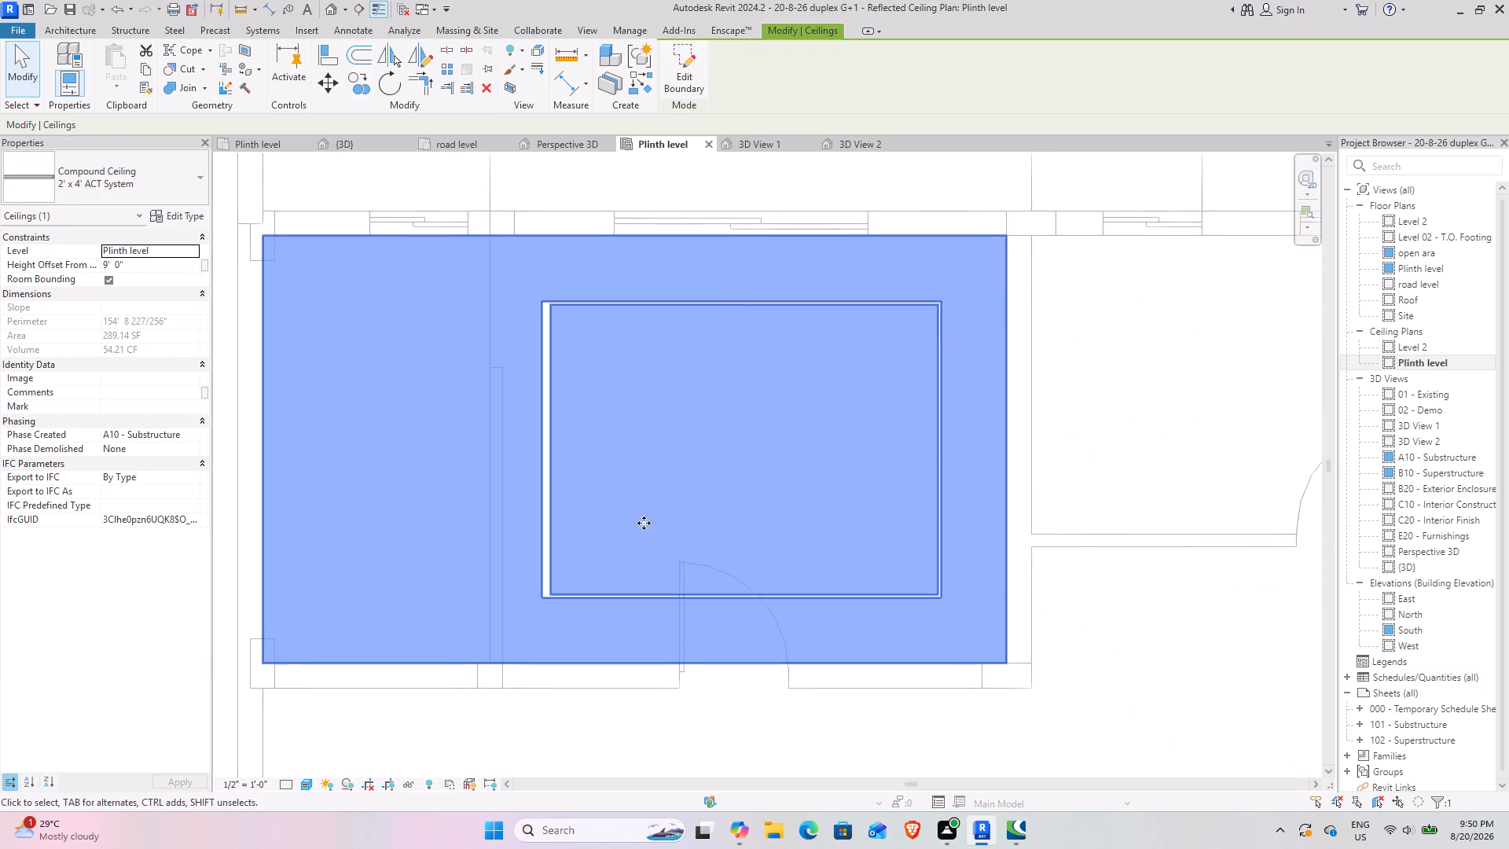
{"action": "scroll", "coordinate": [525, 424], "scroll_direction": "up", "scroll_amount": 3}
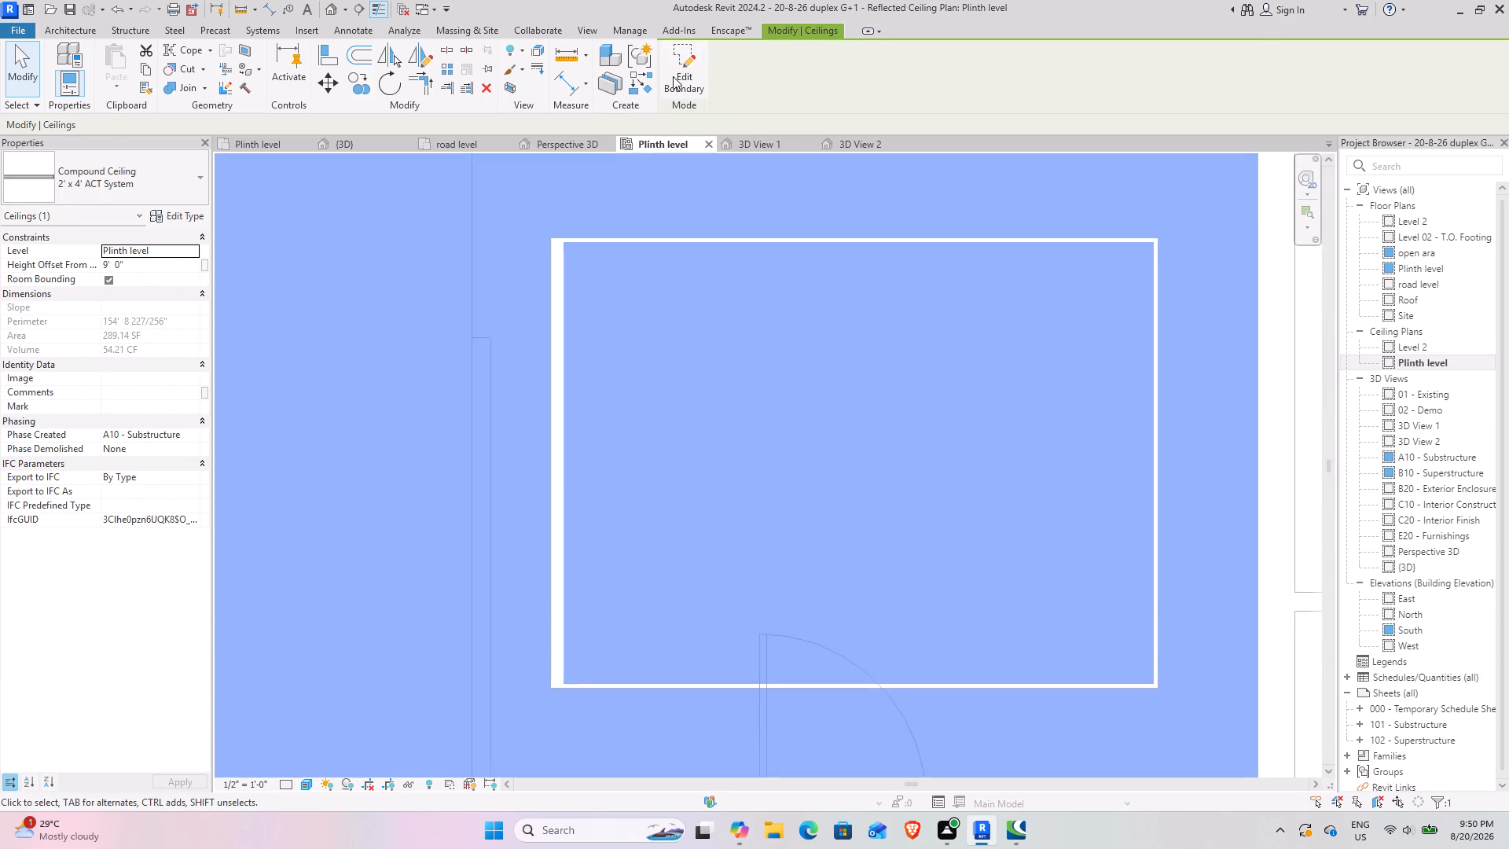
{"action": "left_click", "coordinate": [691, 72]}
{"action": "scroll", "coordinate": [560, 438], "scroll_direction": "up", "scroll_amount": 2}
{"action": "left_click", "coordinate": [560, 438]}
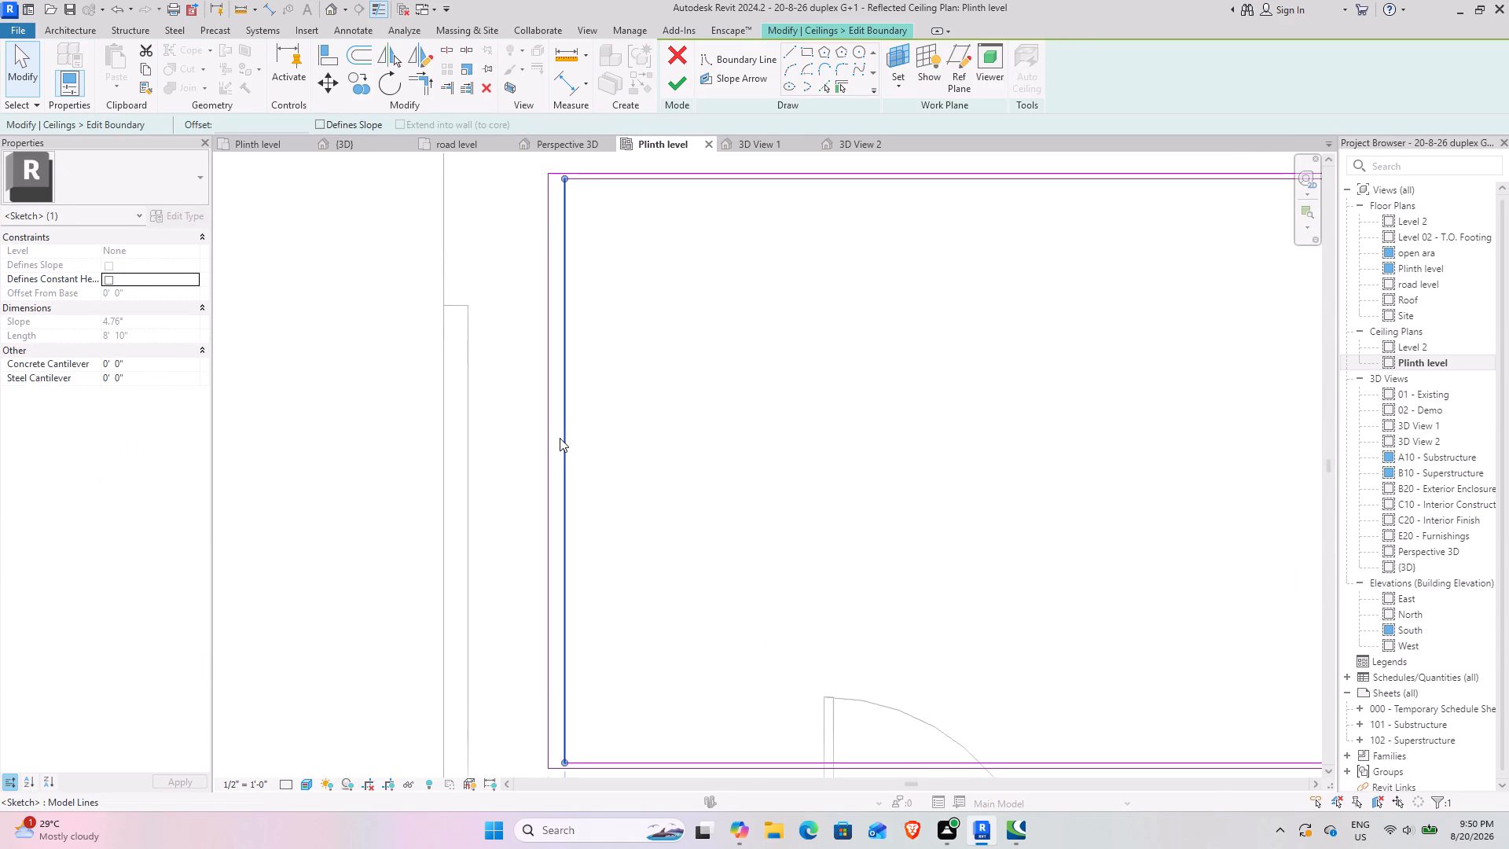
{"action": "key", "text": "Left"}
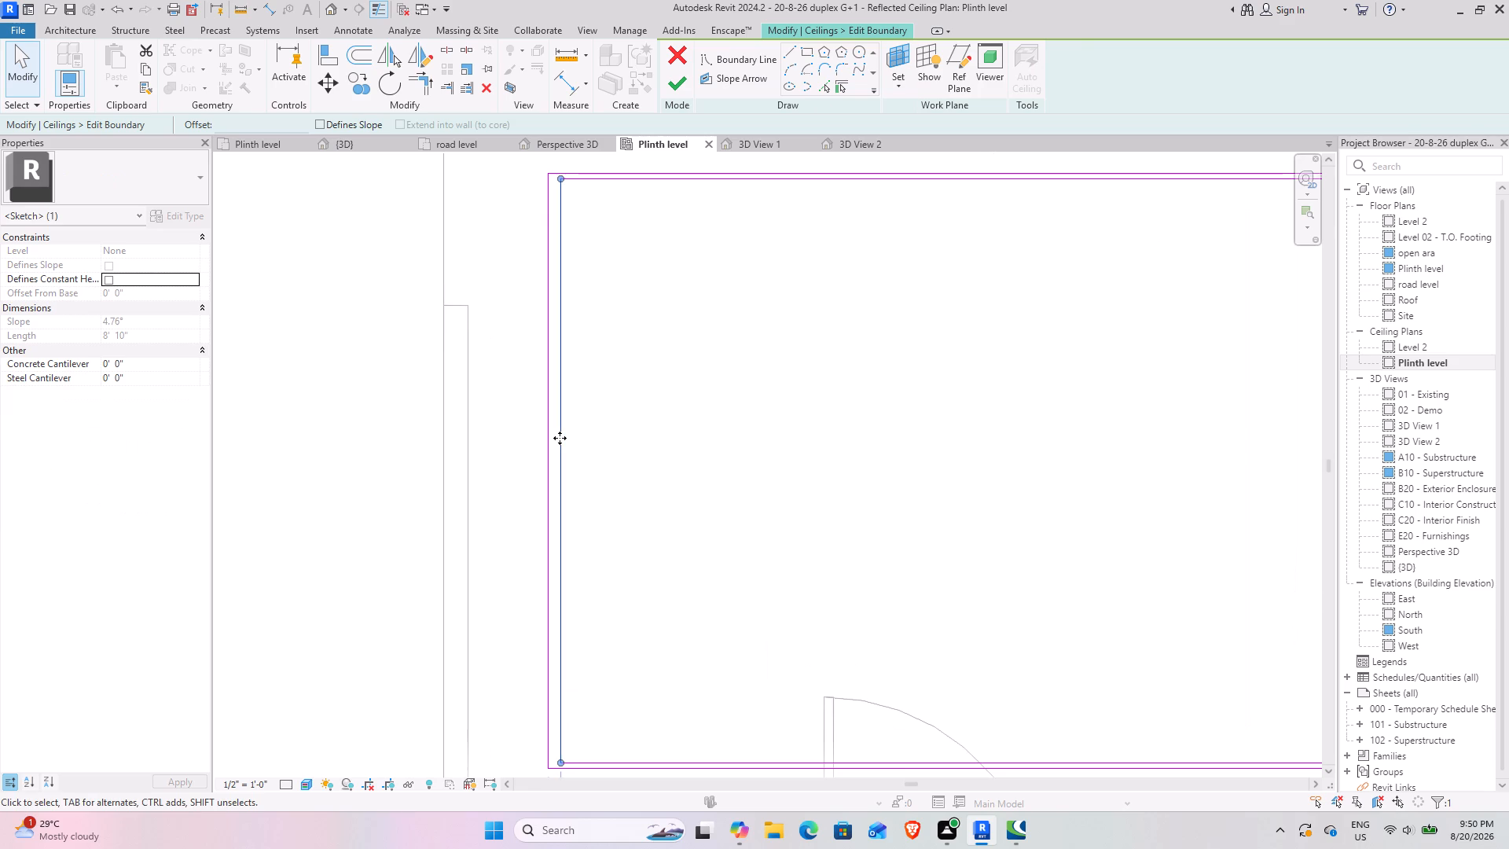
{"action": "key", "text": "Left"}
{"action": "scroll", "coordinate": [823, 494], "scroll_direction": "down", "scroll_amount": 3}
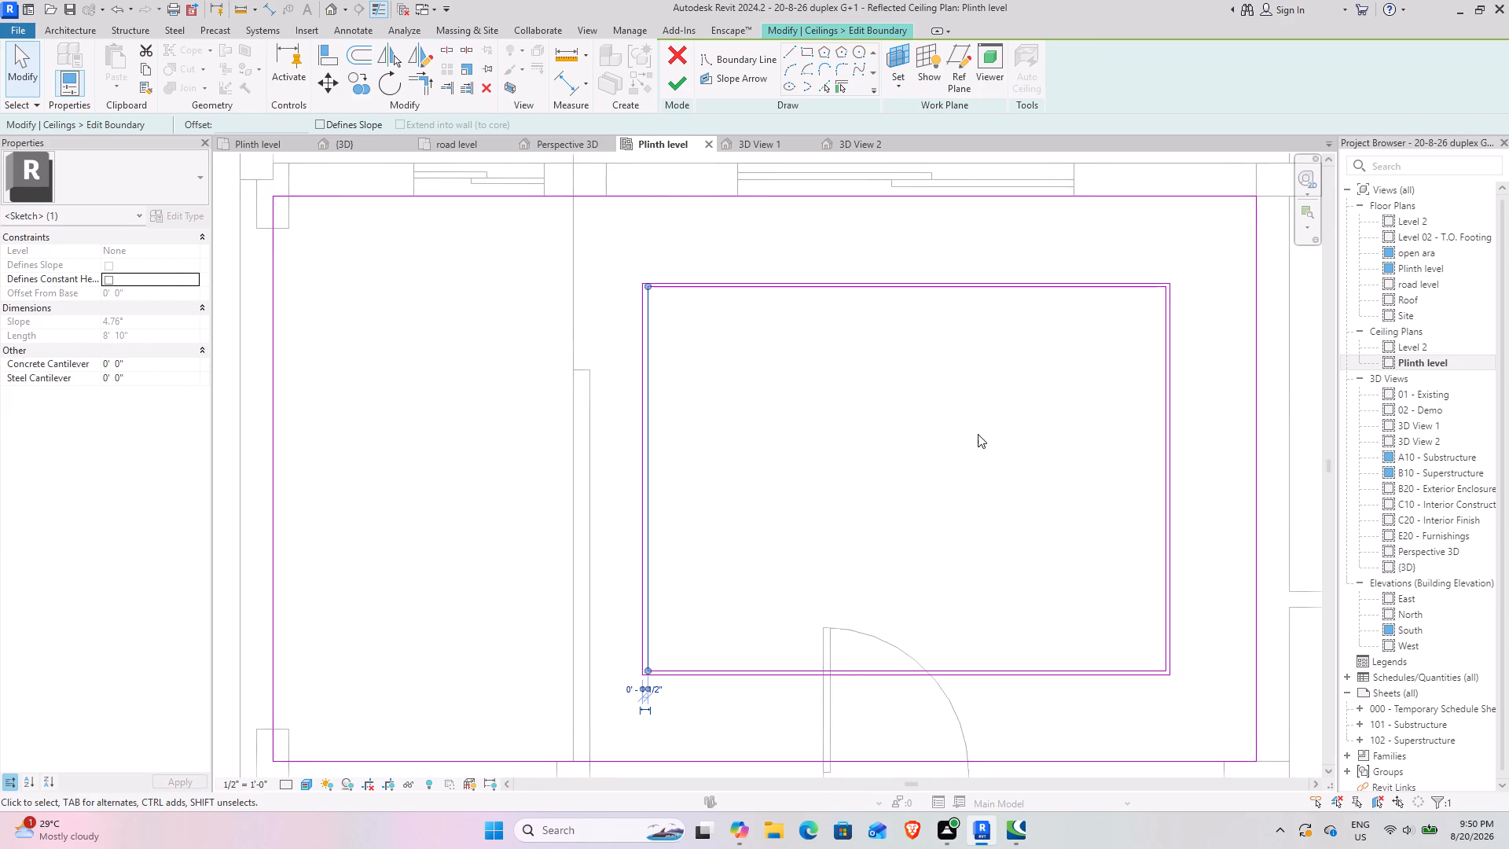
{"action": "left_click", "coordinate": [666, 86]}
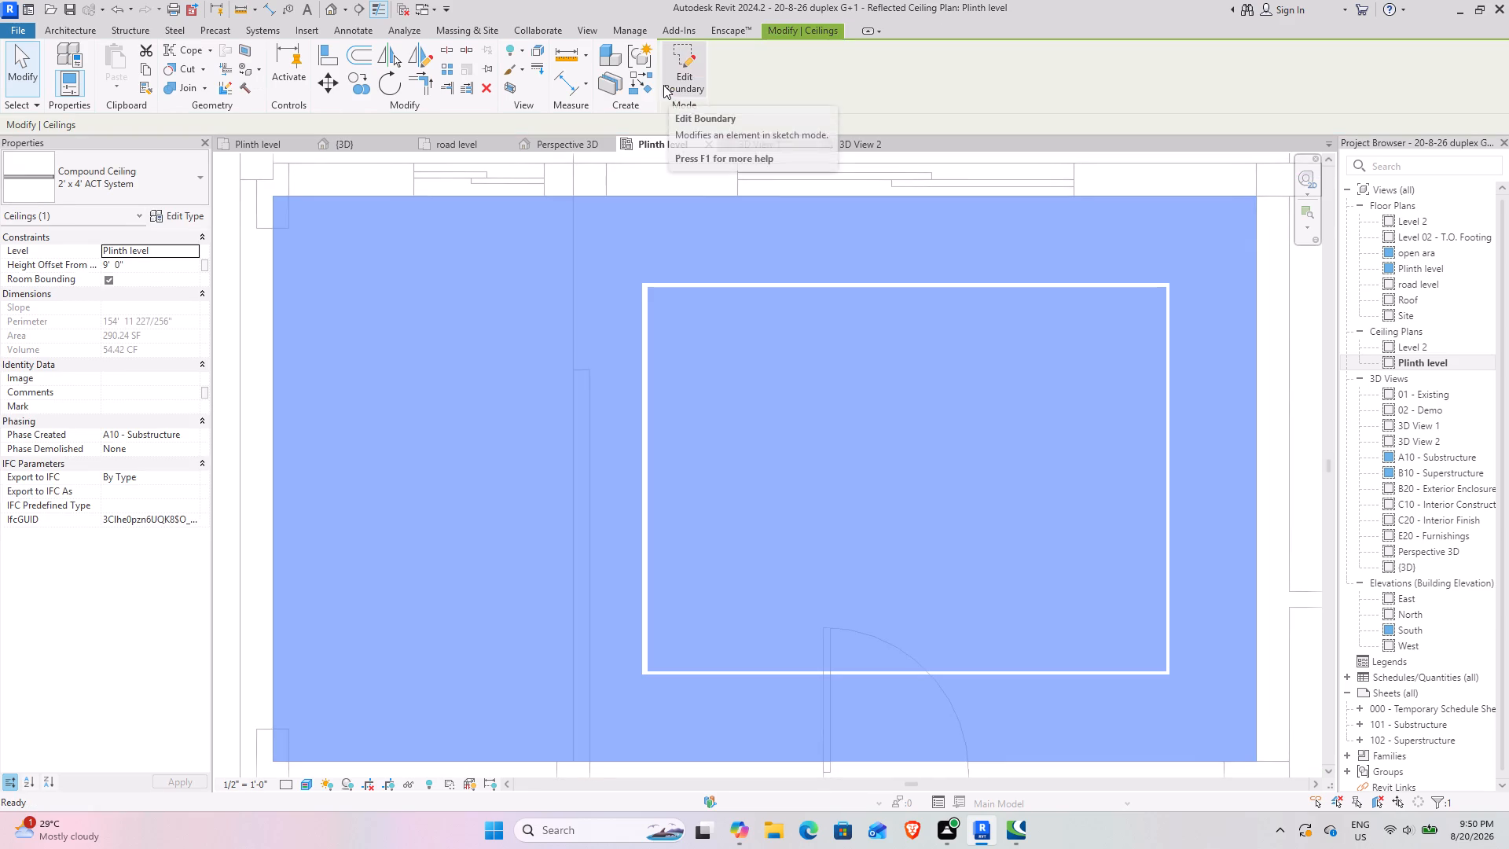
Examine the bedroom ceiling's inset border from above and at its corners in the {3D} view.
{"action": "left_click", "coordinate": [344, 147]}
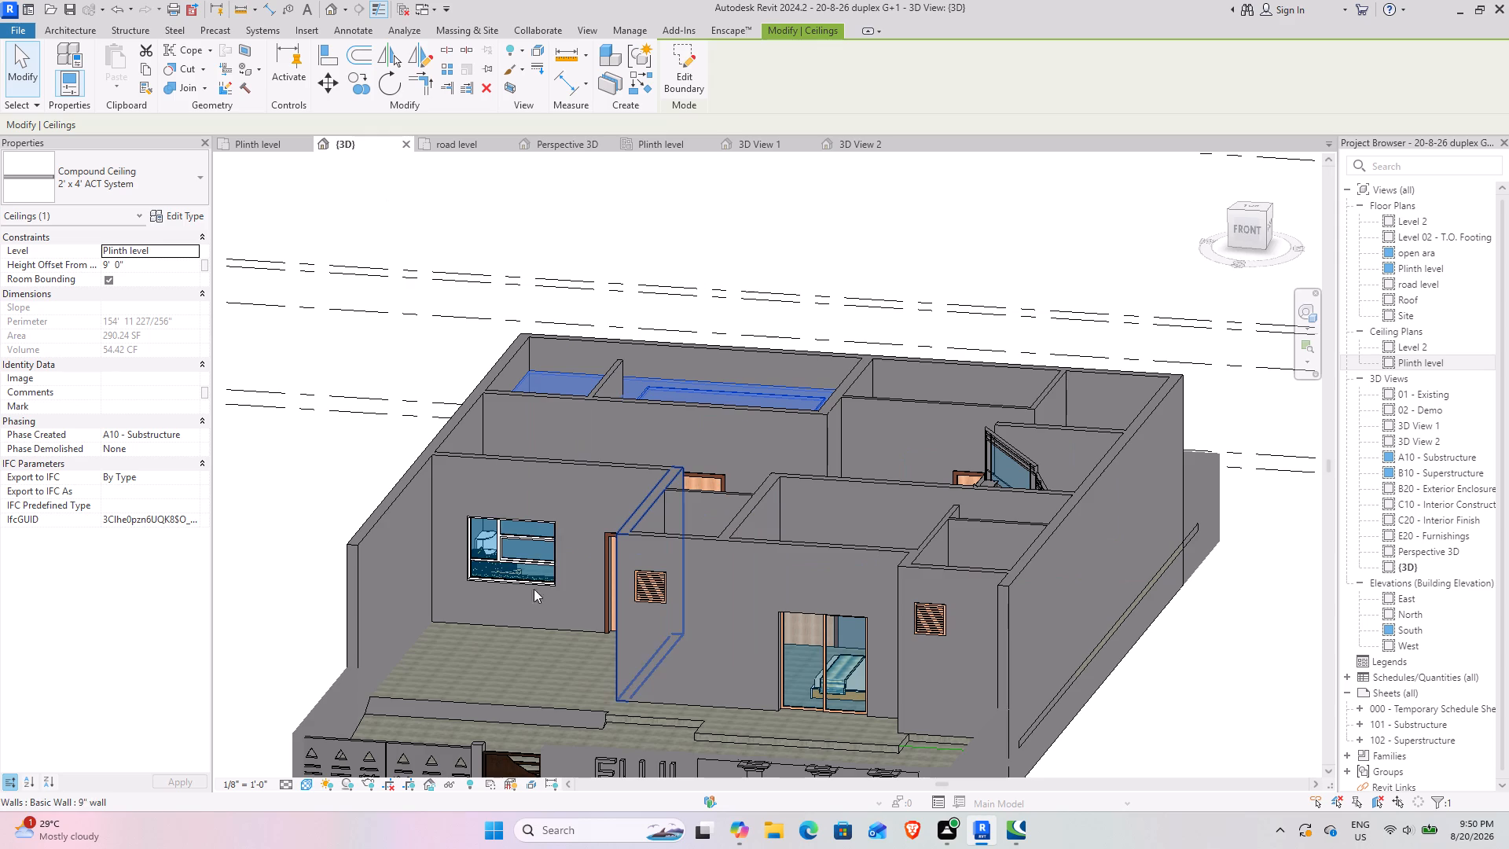
{"action": "middle_click", "coordinate": [525, 572]}
{"action": "middle_click_drag", "start_coordinate": [524, 569], "coordinate": [644, 740], "text": "shift"}
{"action": "left_click", "coordinate": [433, 512]}
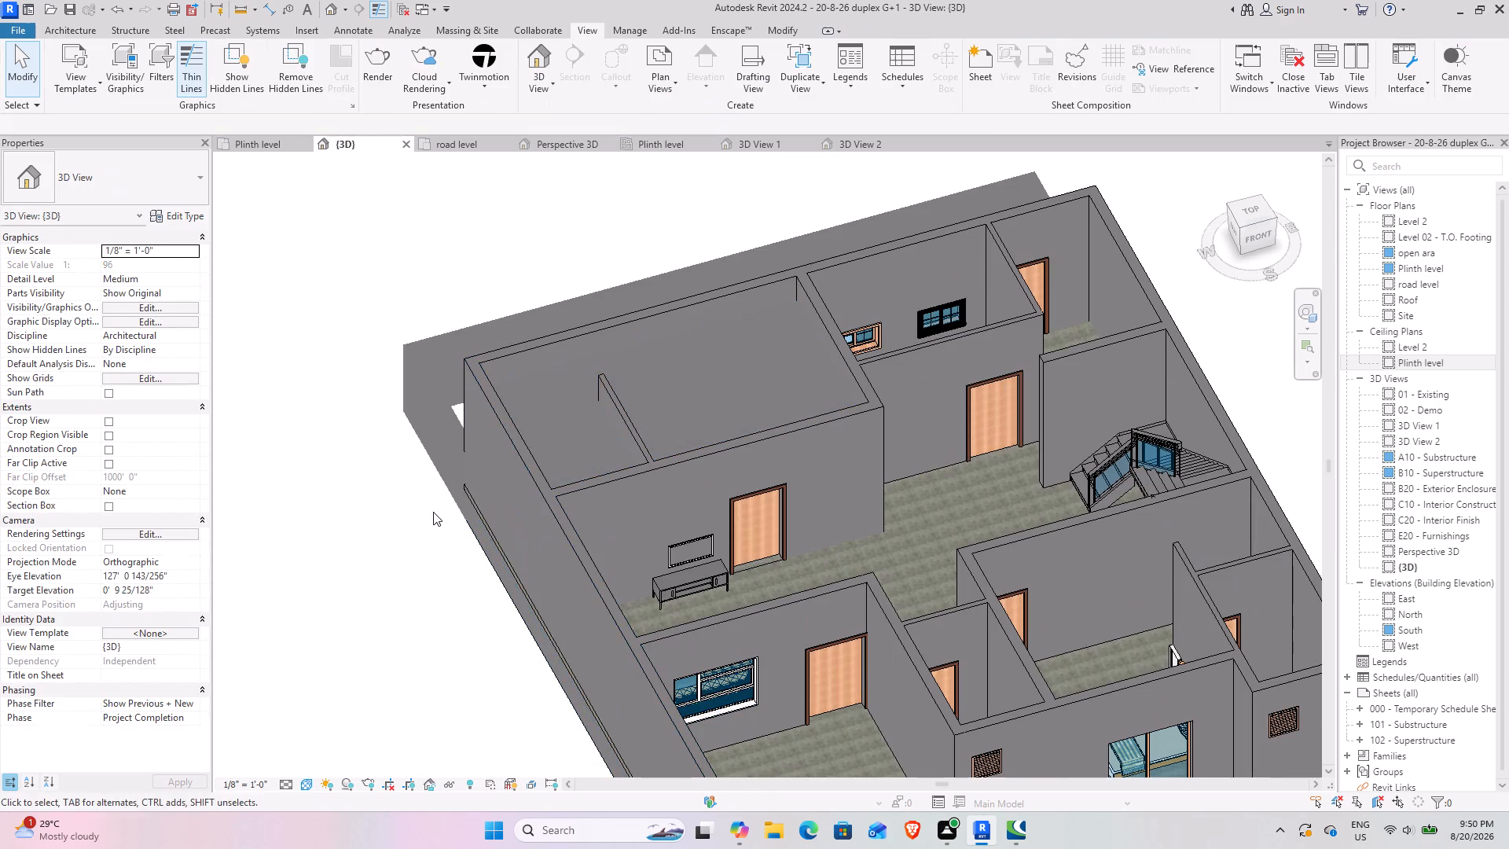
{"action": "middle_click_drag", "start_coordinate": [579, 536], "coordinate": [488, 431]}
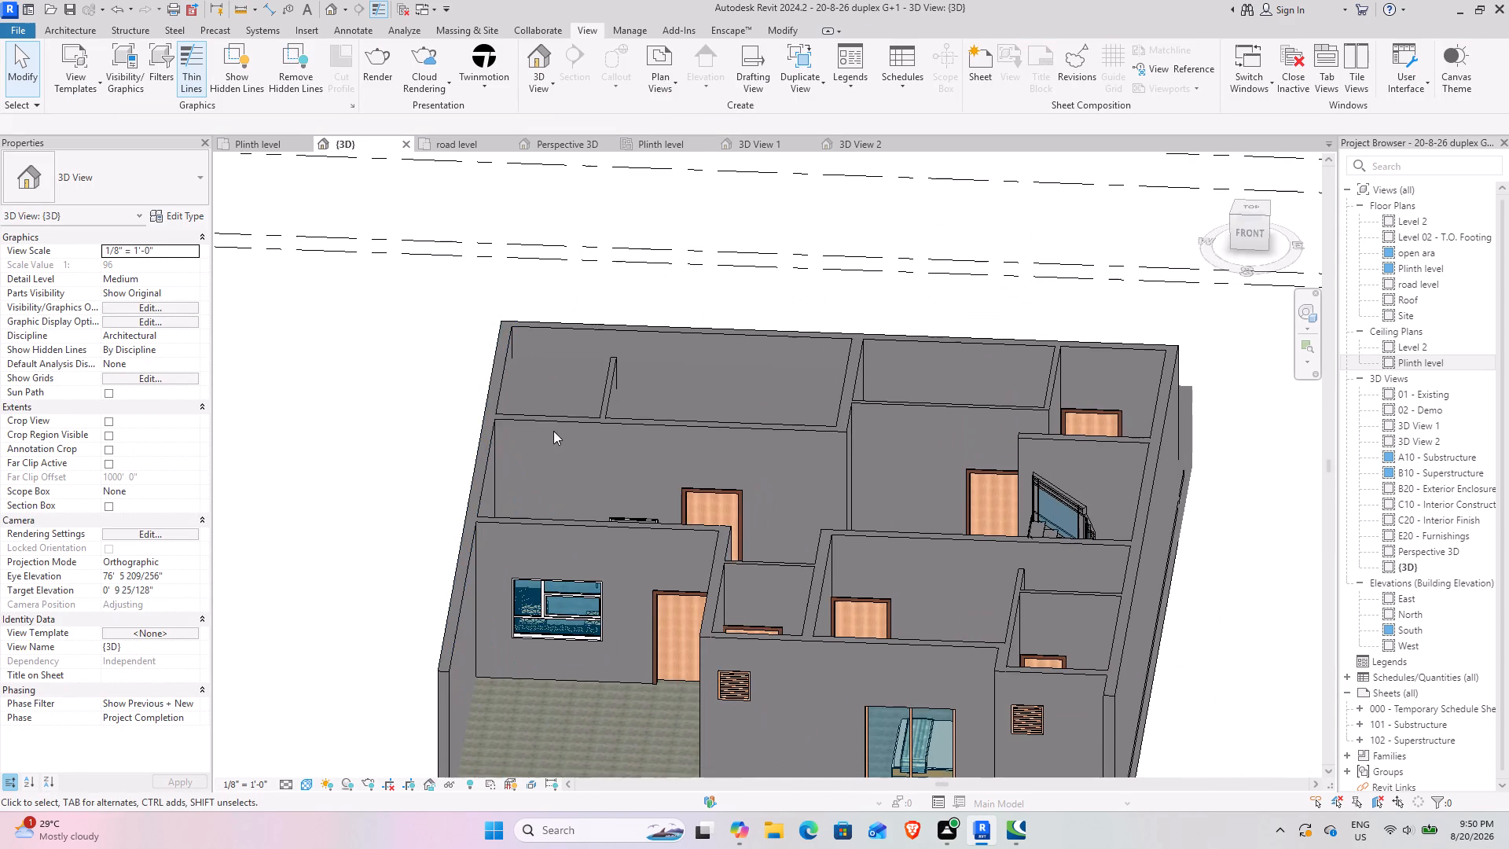
{"action": "middle_click_drag", "start_coordinate": [592, 427], "coordinate": [601, 689], "text": "shift"}
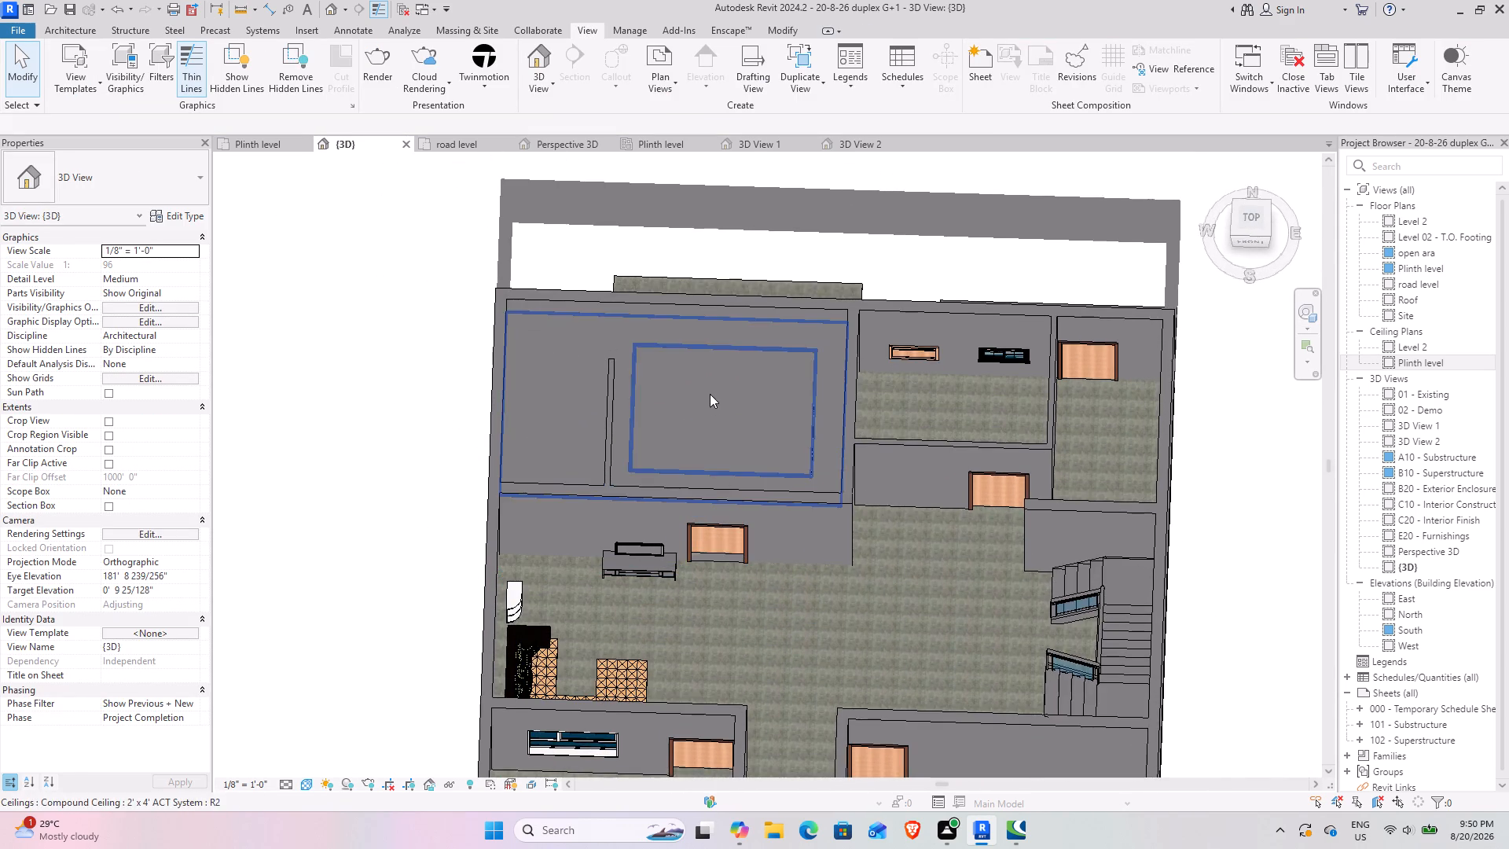
{"action": "scroll", "coordinate": [710, 394], "scroll_direction": "up", "scroll_amount": 6}
{"action": "middle_click_drag", "start_coordinate": [517, 562], "coordinate": [578, 605], "text": "shift"}
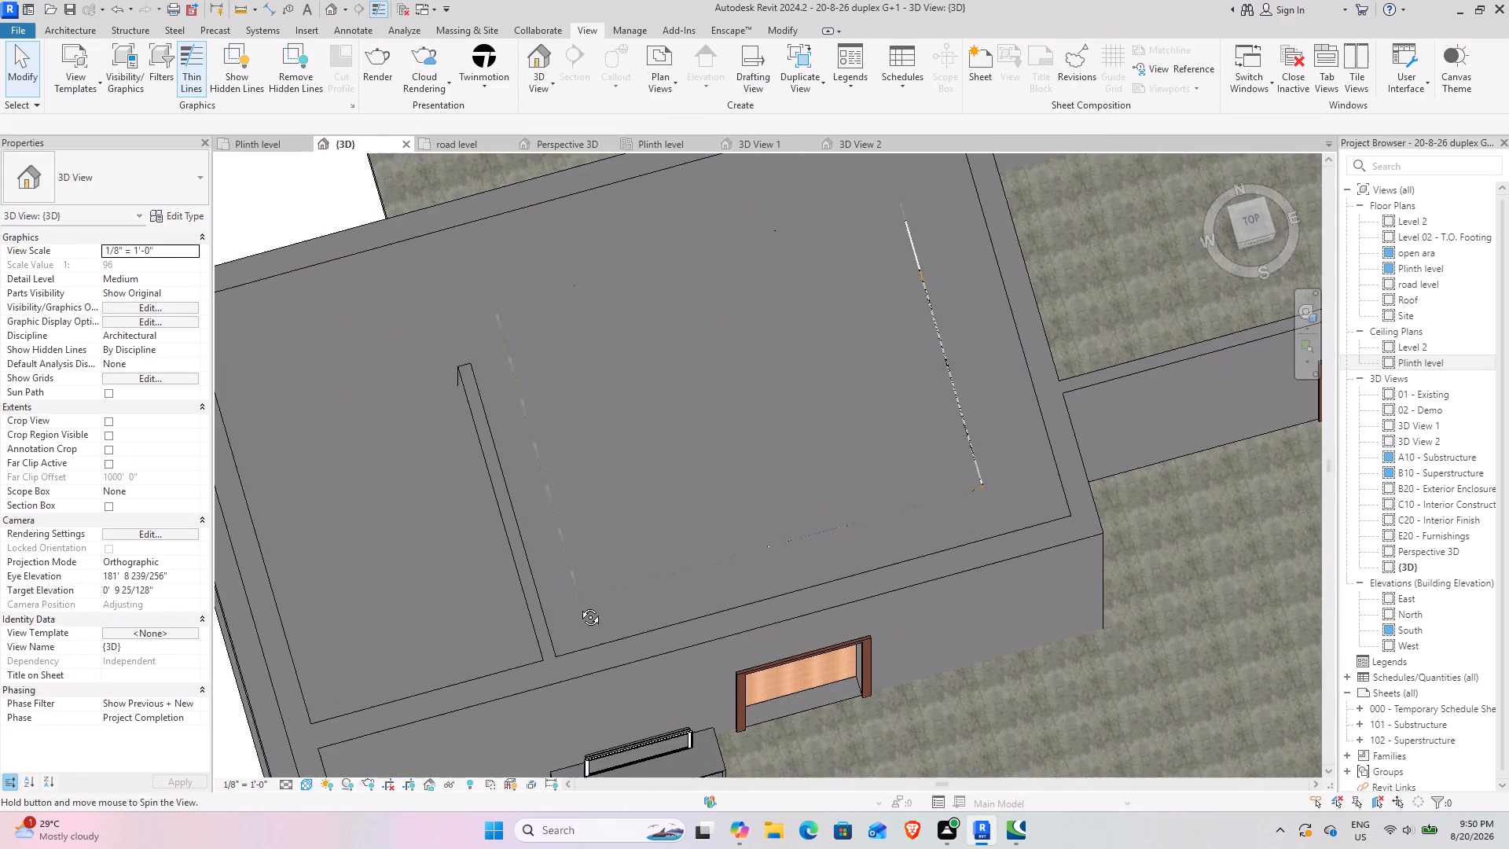
{"action": "middle_click_drag", "start_coordinate": [578, 605], "coordinate": [665, 564], "text": "shift"}
{"action": "scroll", "coordinate": [667, 591], "scroll_direction": "down", "scroll_amount": 1}
{"action": "scroll", "coordinate": [665, 573], "scroll_direction": "up", "scroll_amount": 3}
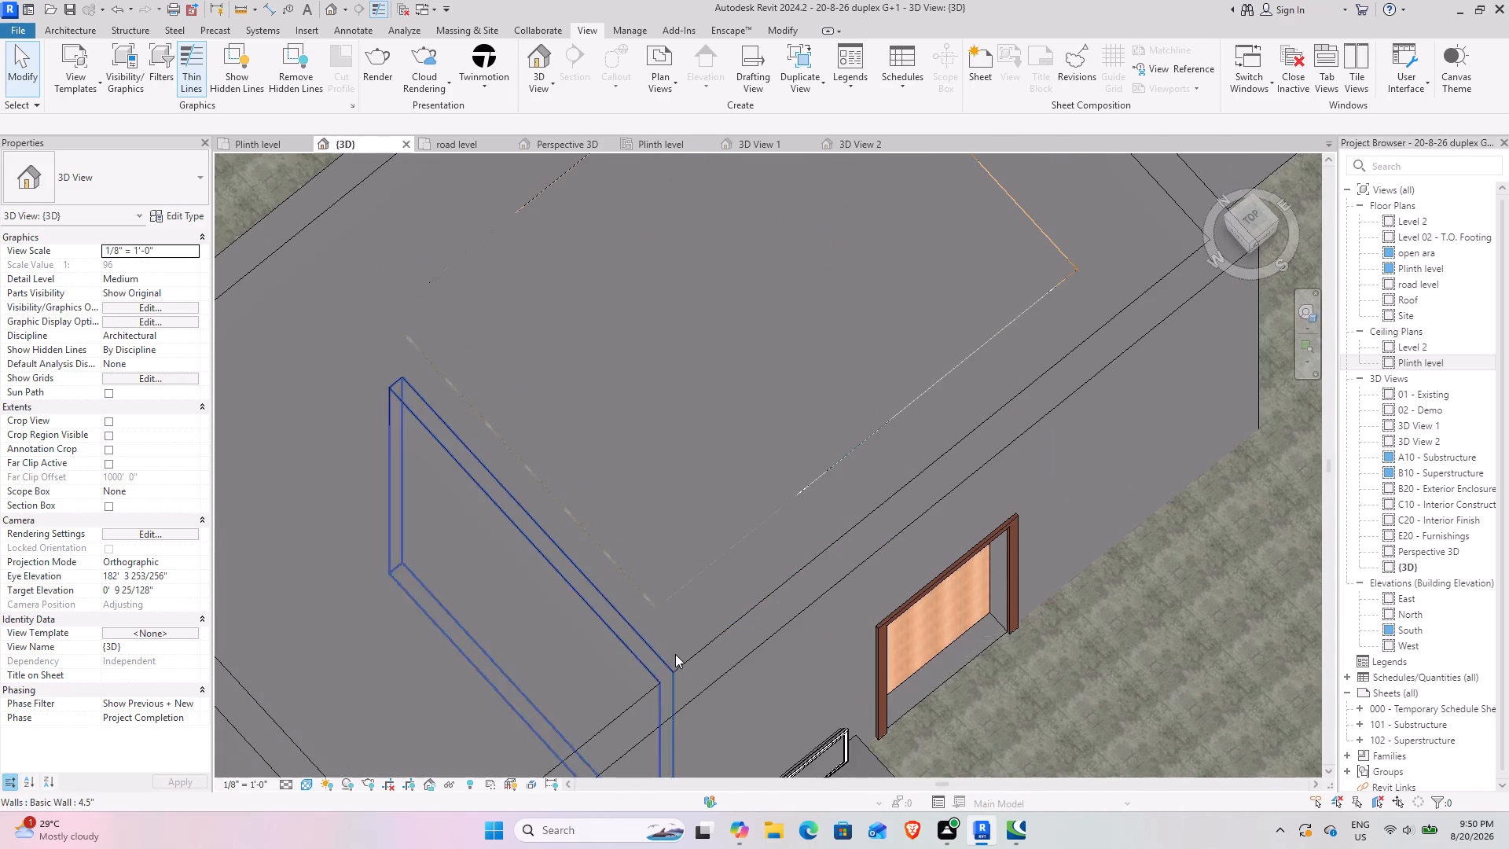
{"action": "middle_click_drag", "start_coordinate": [696, 579], "coordinate": [556, 616], "text": "shift"}
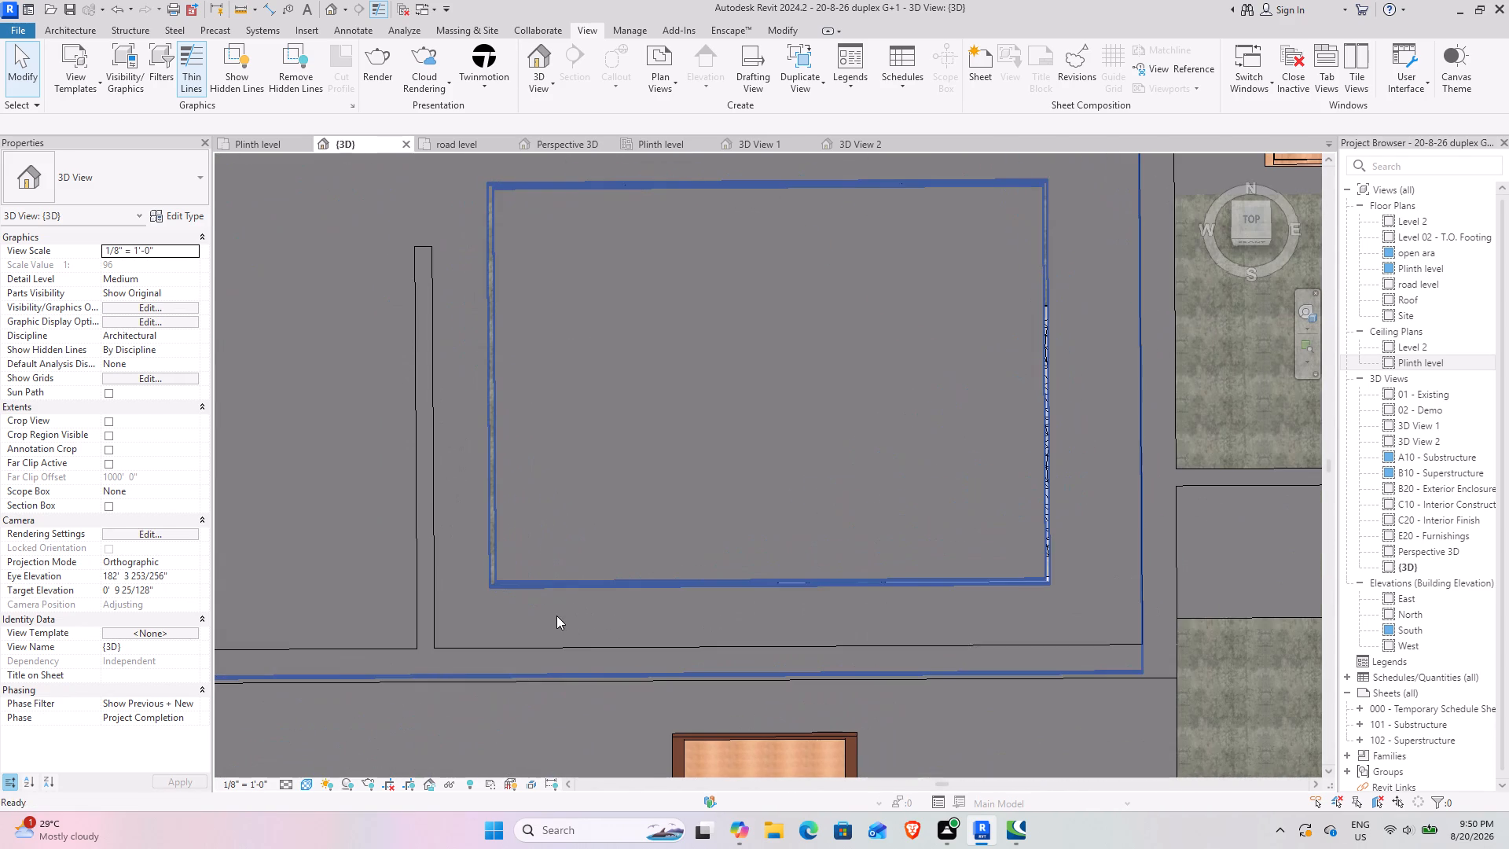
{"action": "scroll", "coordinate": [593, 527], "scroll_direction": "down", "scroll_amount": 1}
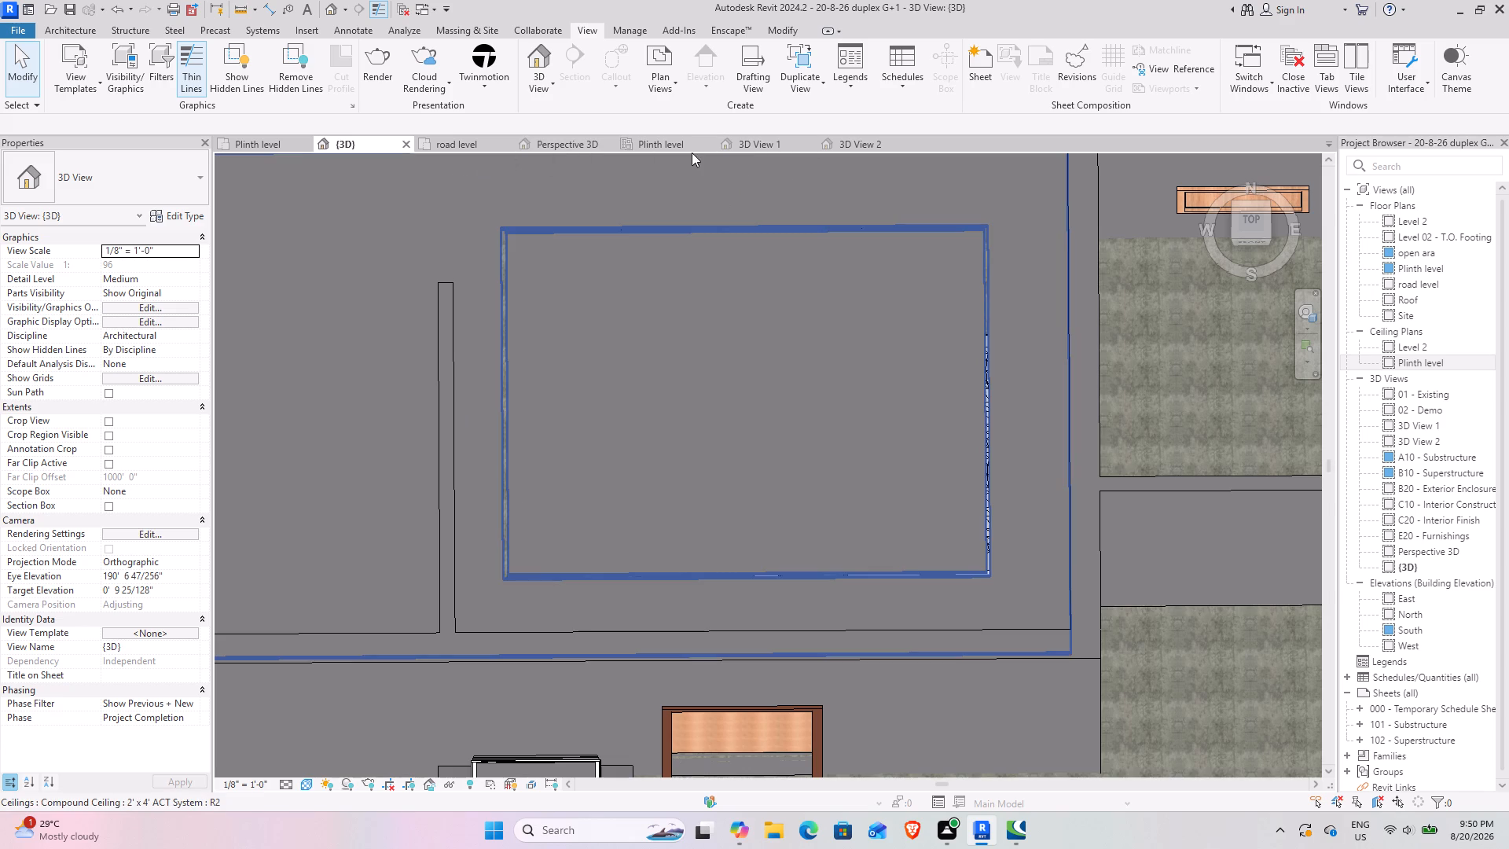
Reopen the bedroom ceiling's boundary in the Plinth level ceiling plan and delete the four lines of the innermost rectangle.
{"action": "left_click", "coordinate": [656, 142]}
{"action": "scroll", "coordinate": [754, 303], "scroll_direction": "down", "scroll_amount": 2}
{"action": "middle_click_drag", "start_coordinate": [801, 334], "coordinate": [780, 337]}
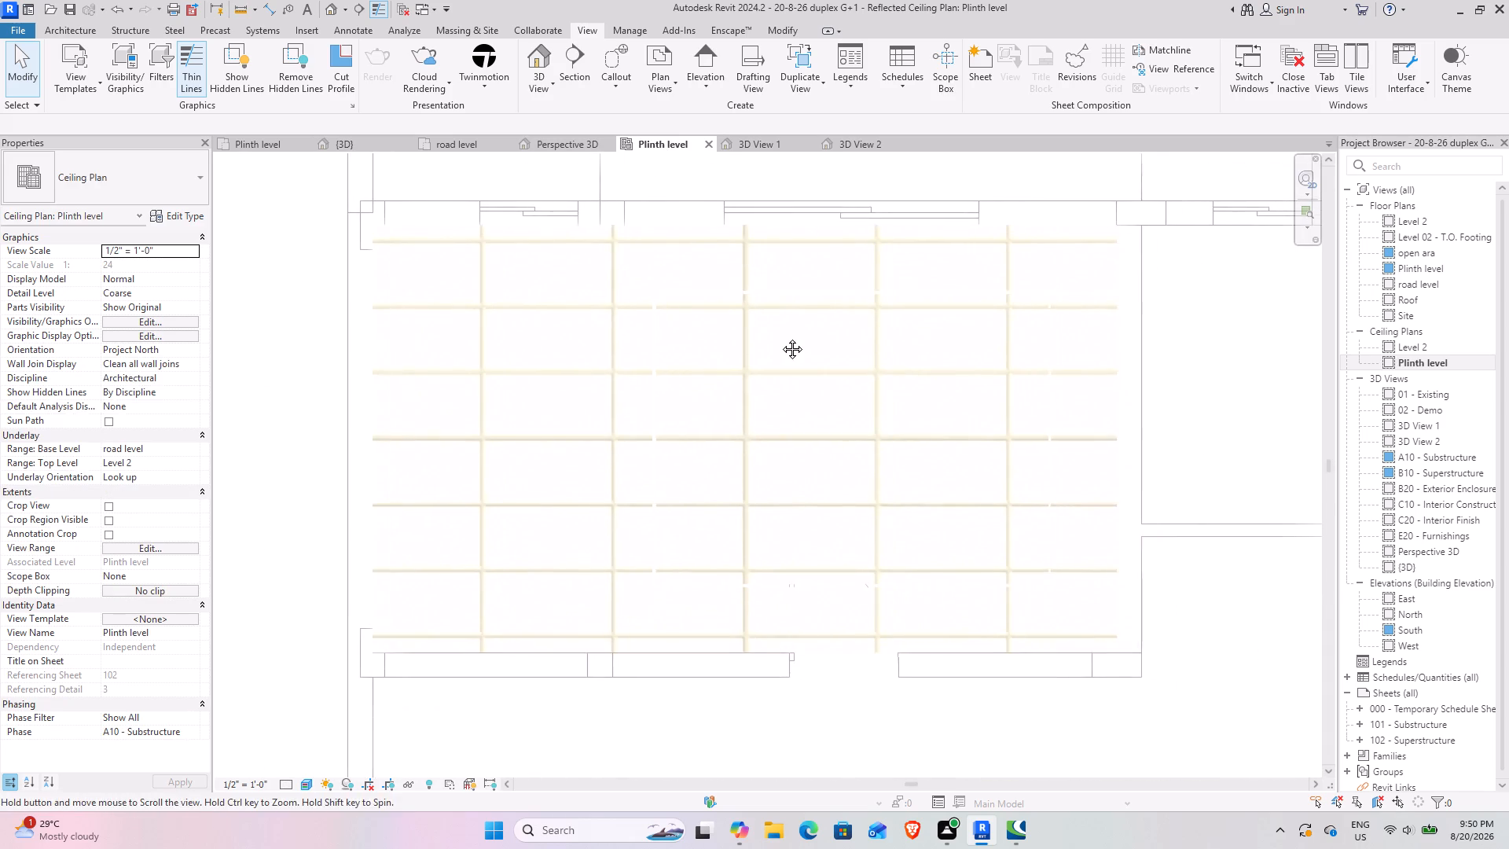
{"action": "middle_click_drag", "start_coordinate": [780, 337], "coordinate": [777, 337]}
{"action": "left_click", "coordinate": [768, 296]}
{"action": "left_click", "coordinate": [688, 72]}
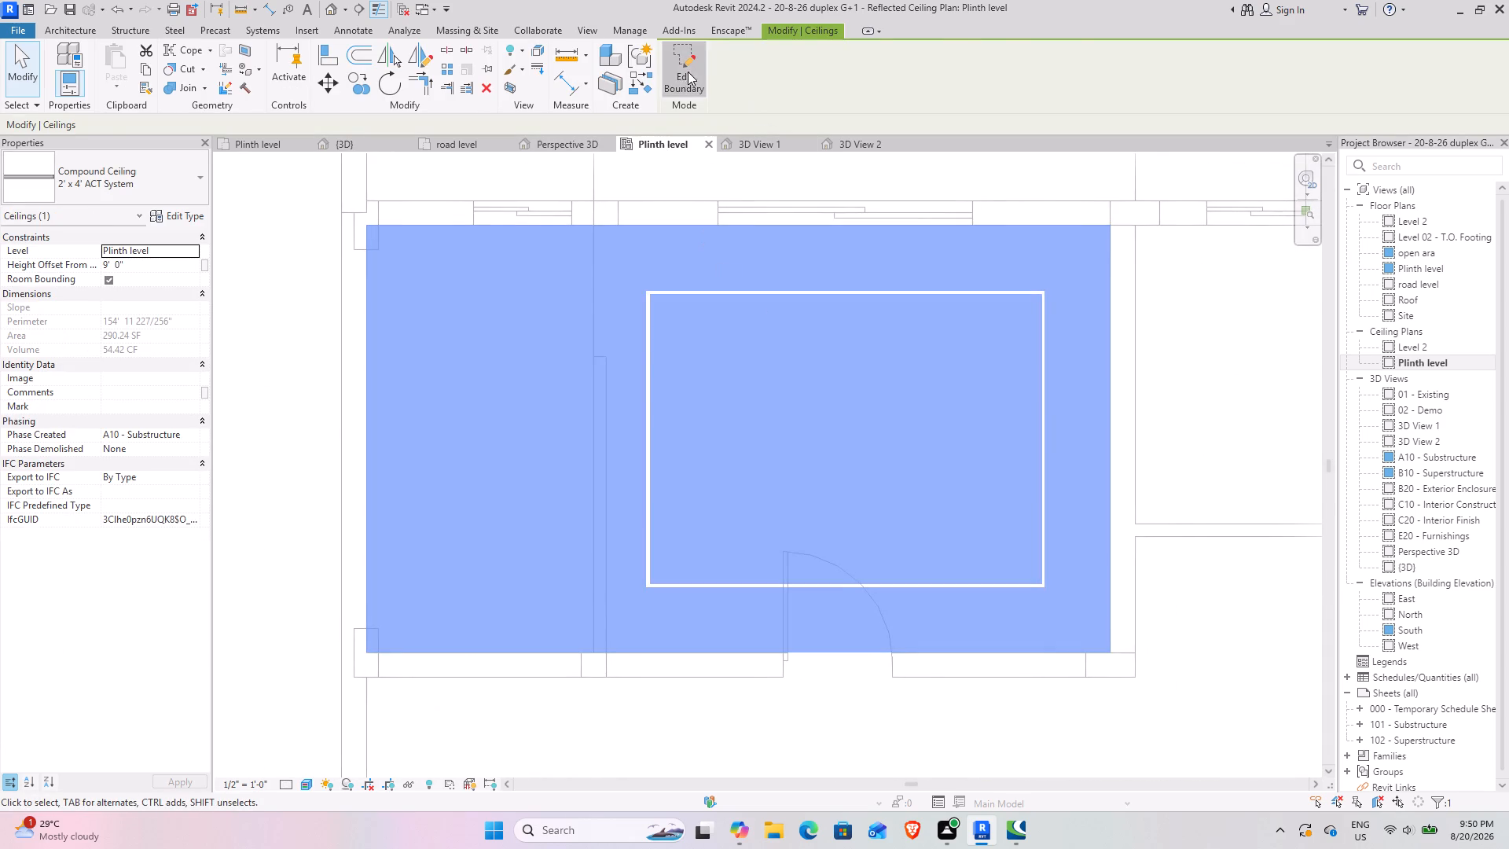
{"action": "scroll", "coordinate": [709, 356], "scroll_direction": "up", "scroll_amount": 2}
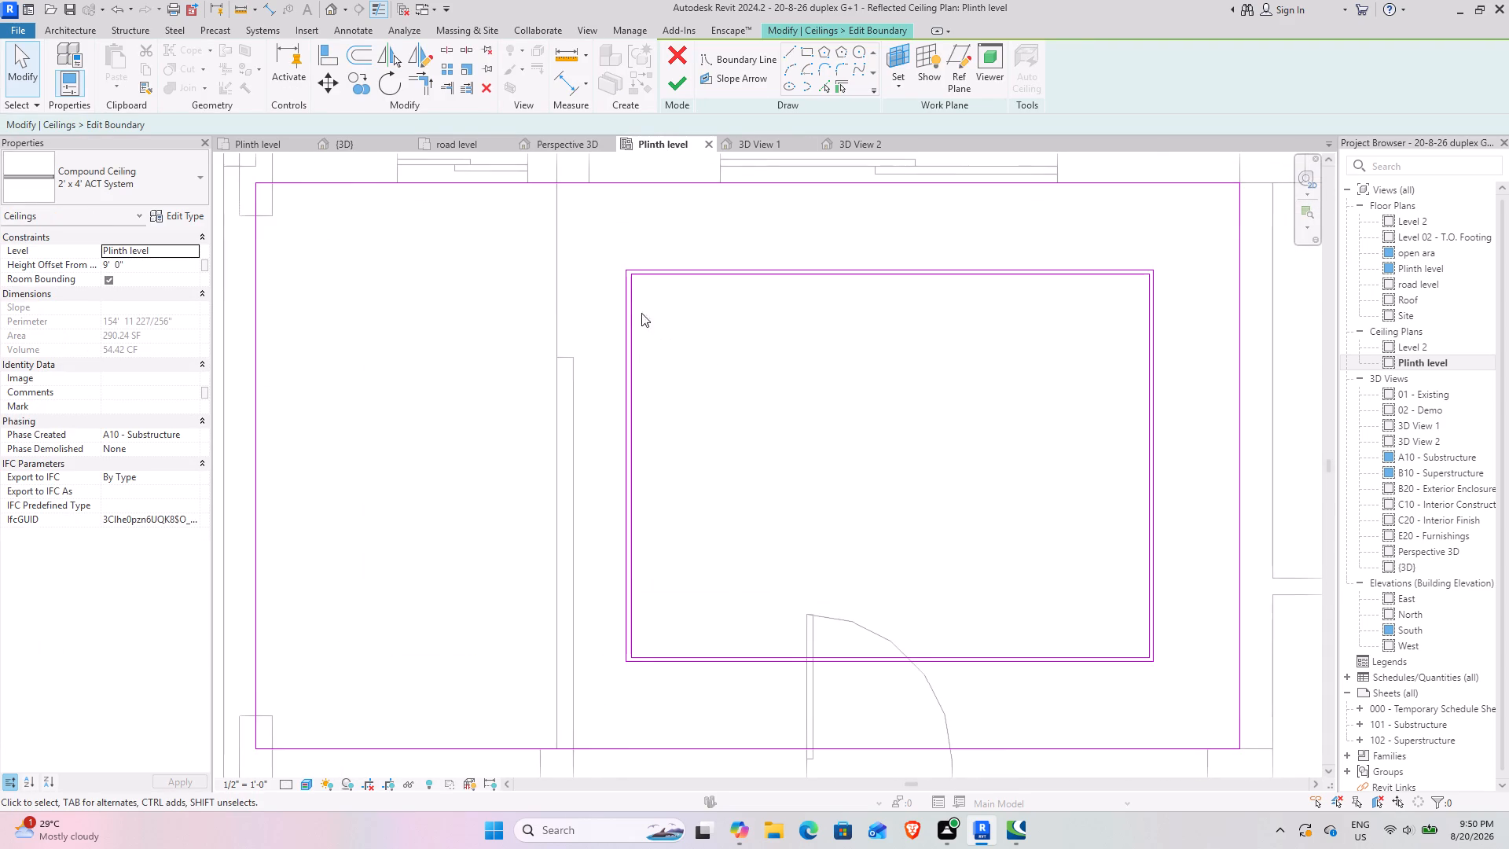
{"action": "left_click", "coordinate": [650, 274]}
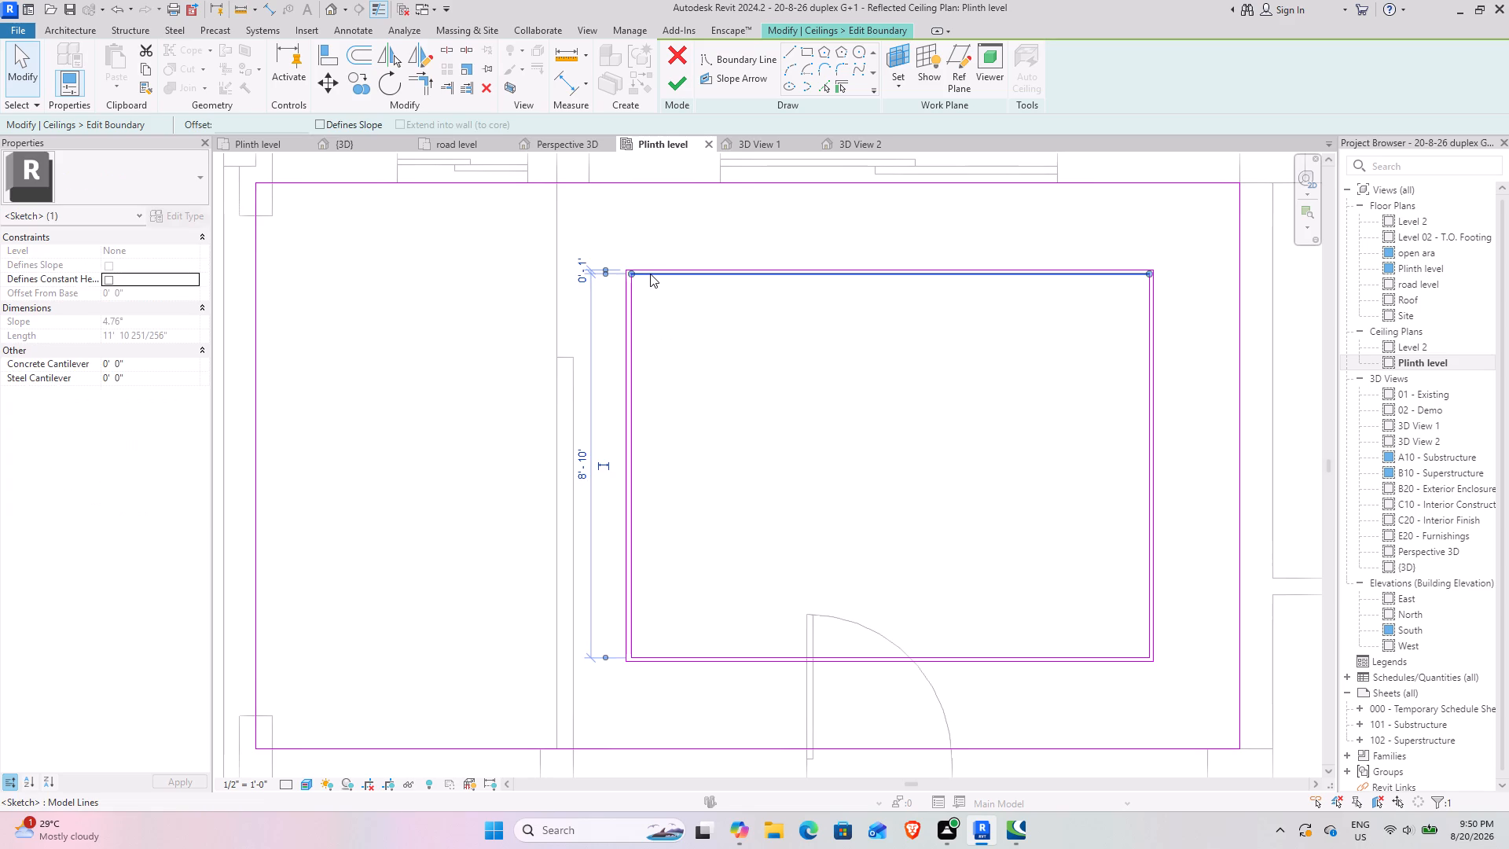
{"action": "left_click", "coordinate": [637, 331], "text": "ctrl"}
{"action": "left_click", "coordinate": [836, 655], "text": "ctrl"}
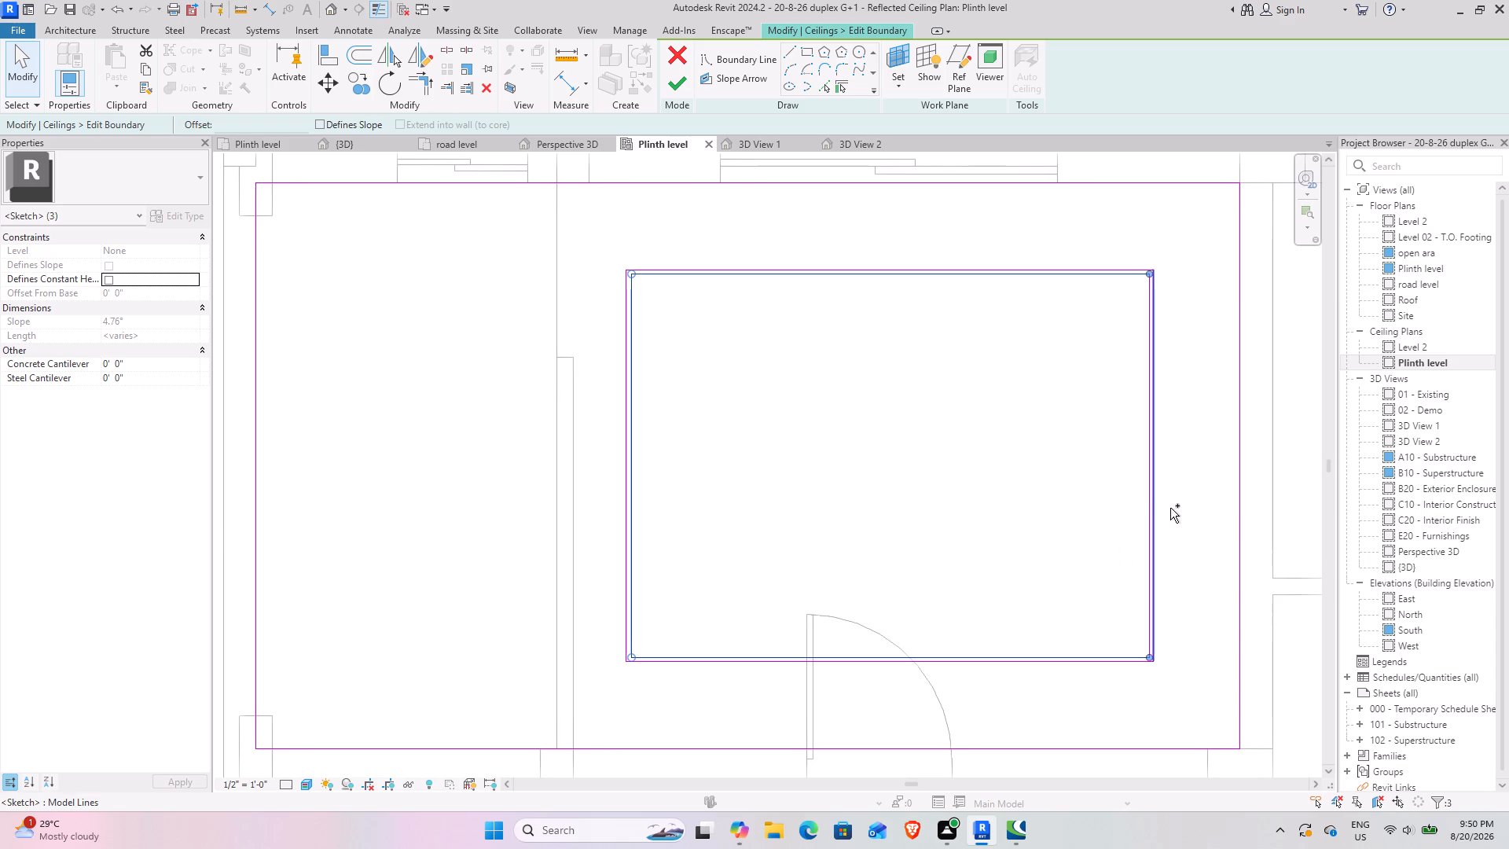
{"action": "left_click", "coordinate": [1142, 507], "text": "ctrl"}
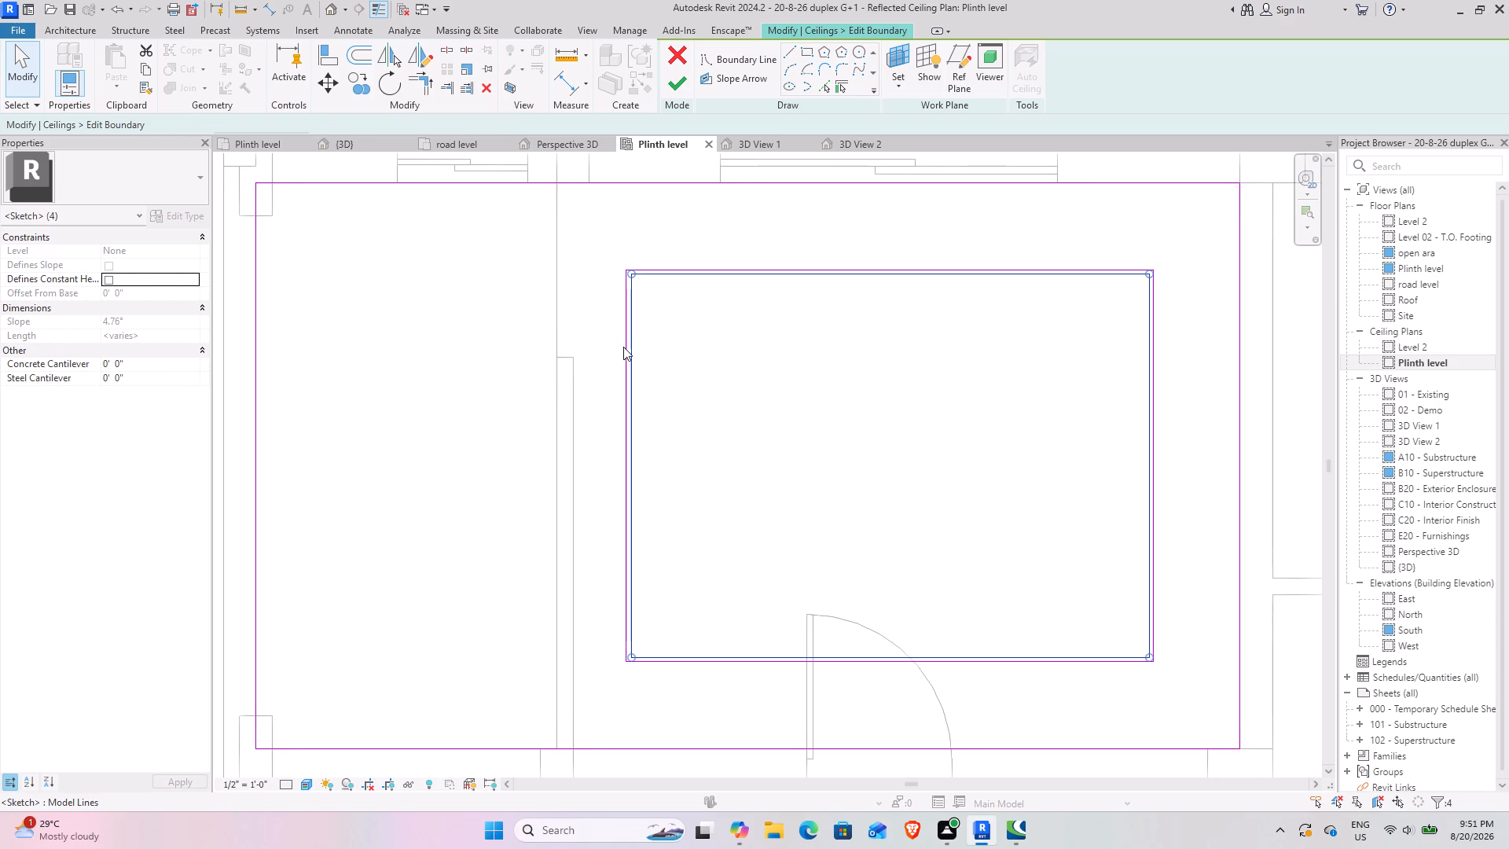
{"action": "left_click", "coordinate": [488, 96]}
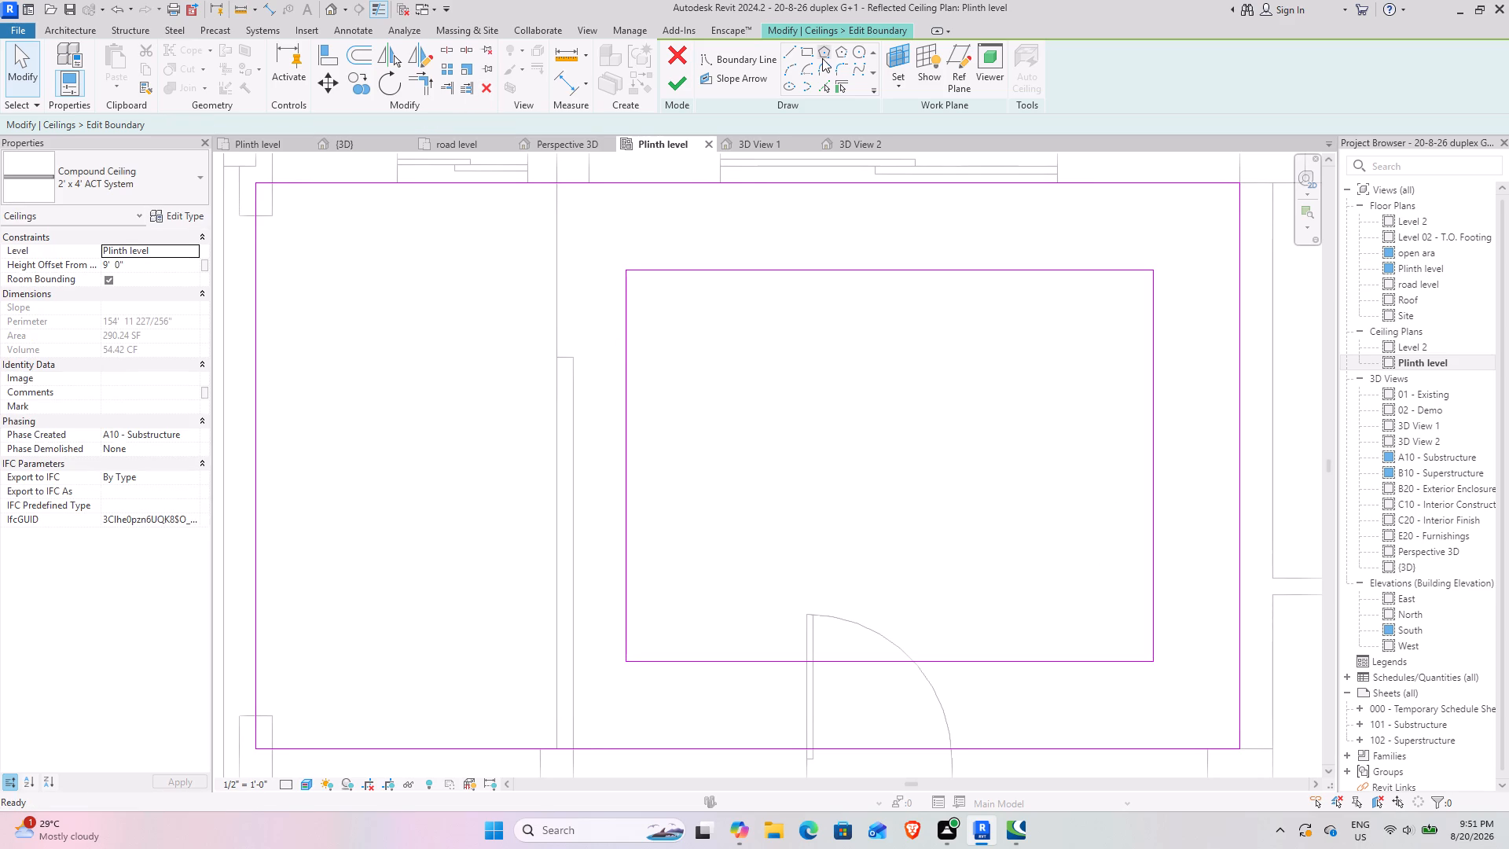
Sketch a new inner rectangle offset 1' 0" inside the remaining inset rectangle and finish the ceiling boundary.
{"action": "left_click", "coordinate": [805, 50]}
{"action": "left_click_drag", "start_coordinate": [143, 127], "coordinate": [49, 120]}
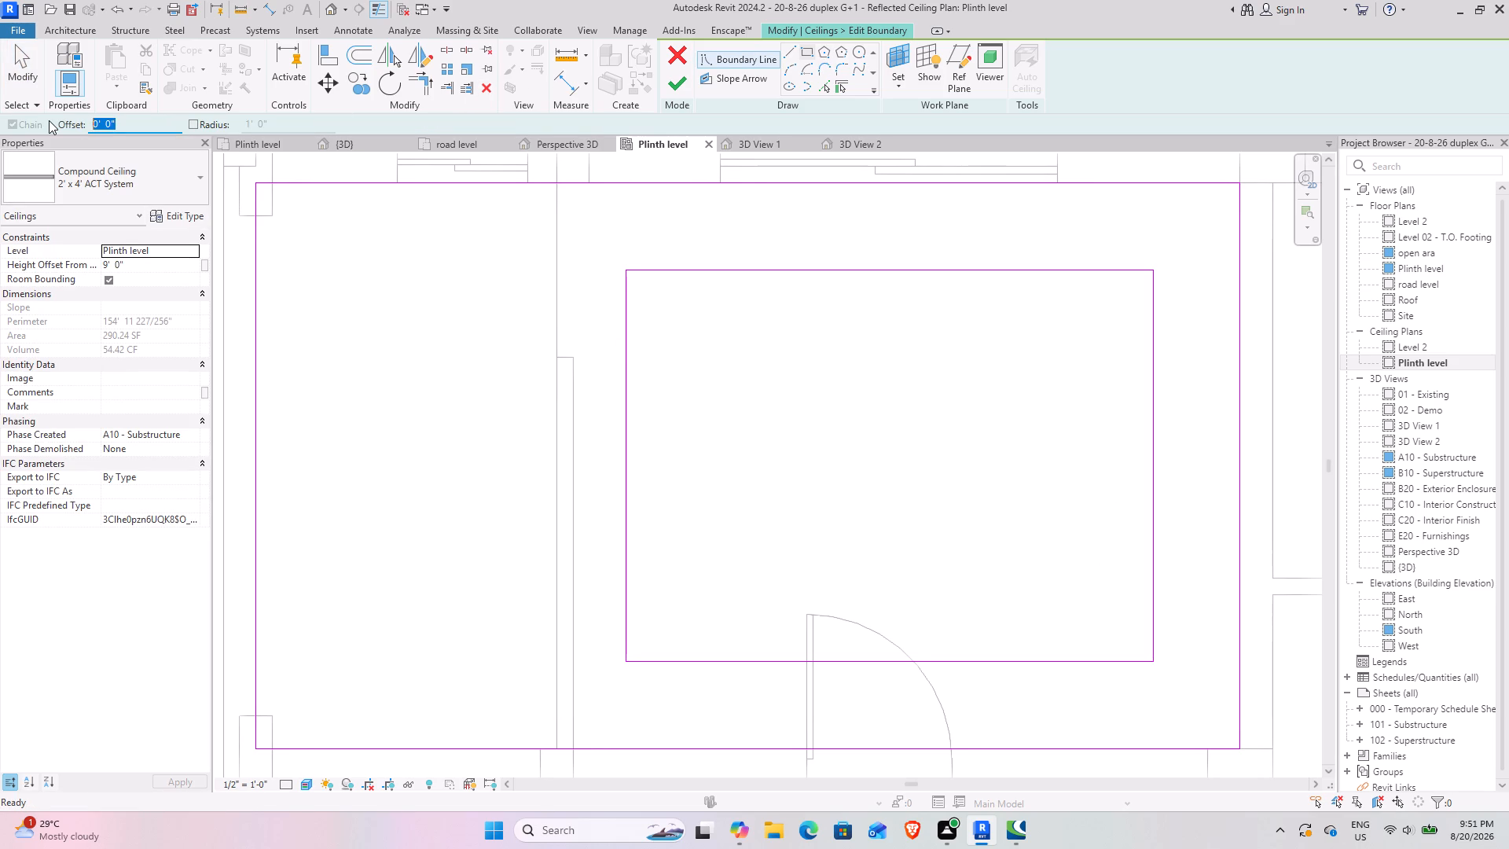
{"action": "type", "text": "1'"}
{"action": "key", "text": "Return"}
{"action": "left_click", "coordinate": [623, 270]}
{"action": "key", "text": "space"}
{"action": "left_click", "coordinate": [1152, 660]}
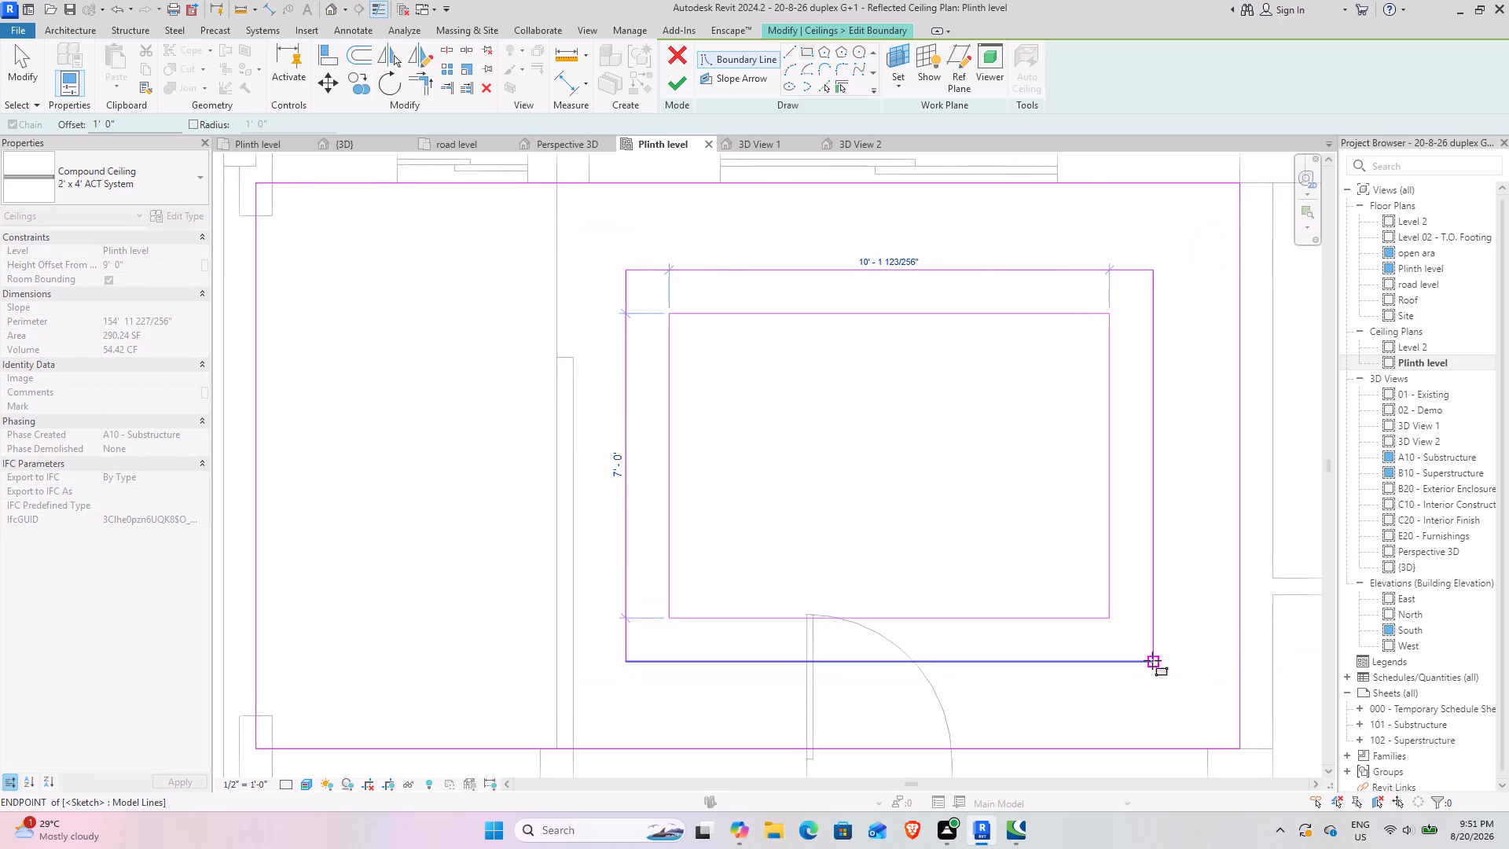
{"action": "left_click", "coordinate": [686, 83]}
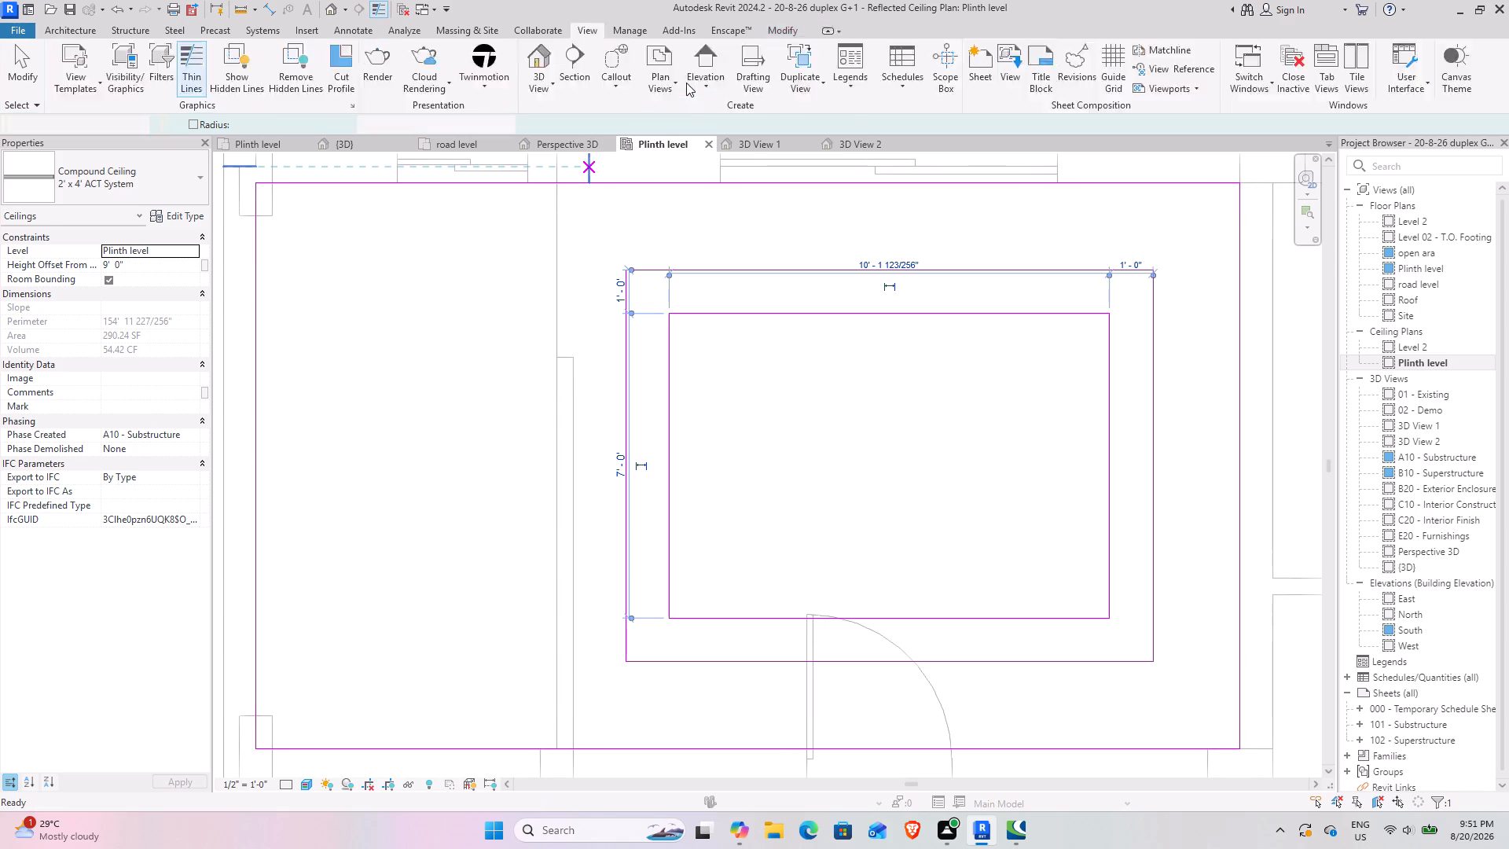
Examine the bedroom ceiling's widened inset band in the {3D} view and from inside the room in 3D View 2.
{"action": "left_click", "coordinate": [340, 151]}
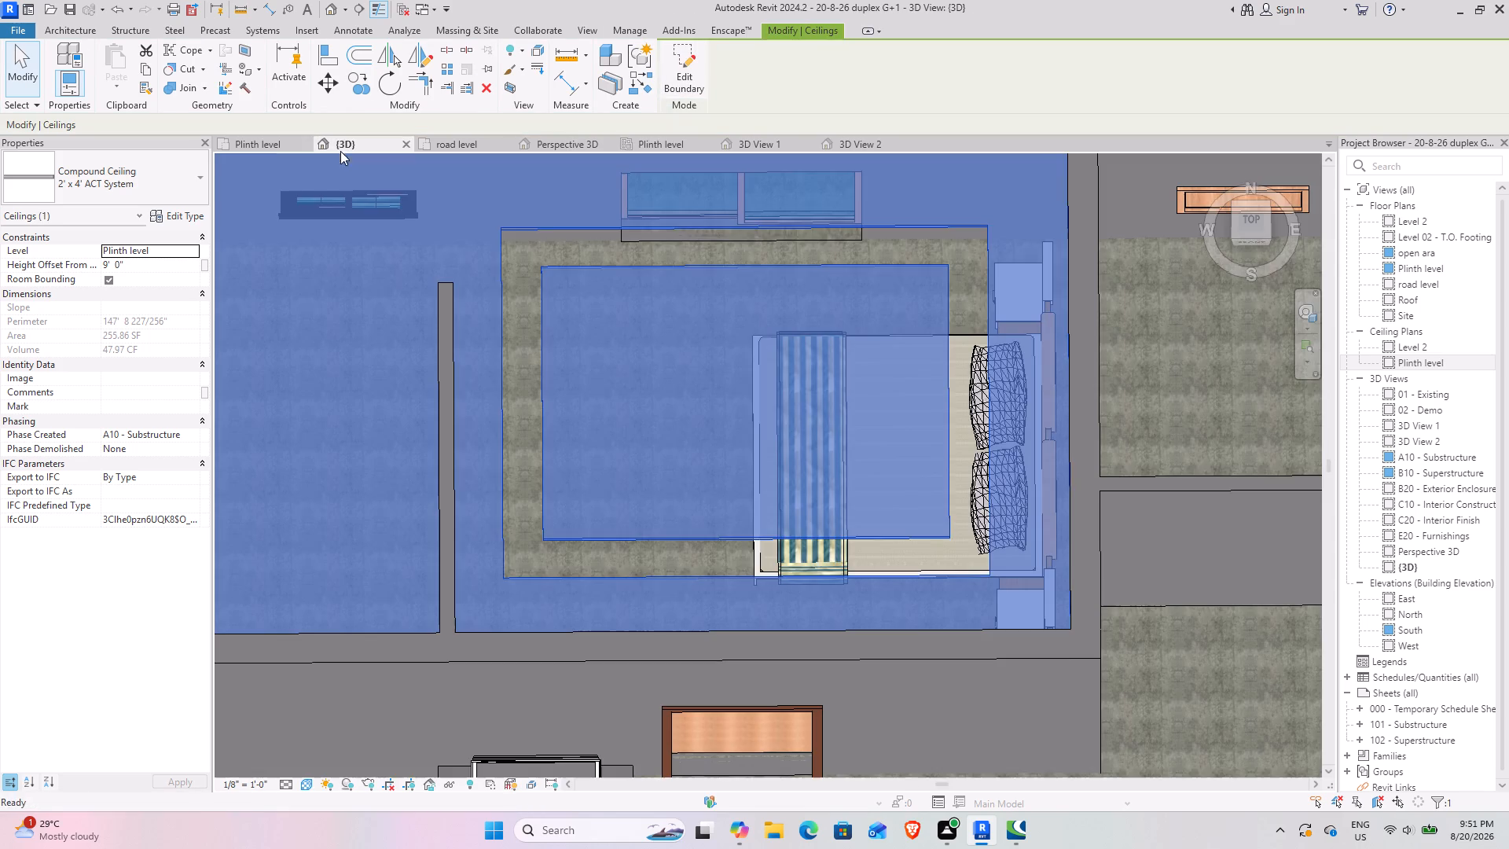
{"action": "scroll", "coordinate": [560, 470], "scroll_direction": "down", "scroll_amount": 3}
{"action": "middle_click_drag", "start_coordinate": [442, 533], "coordinate": [444, 533], "text": "shift"}
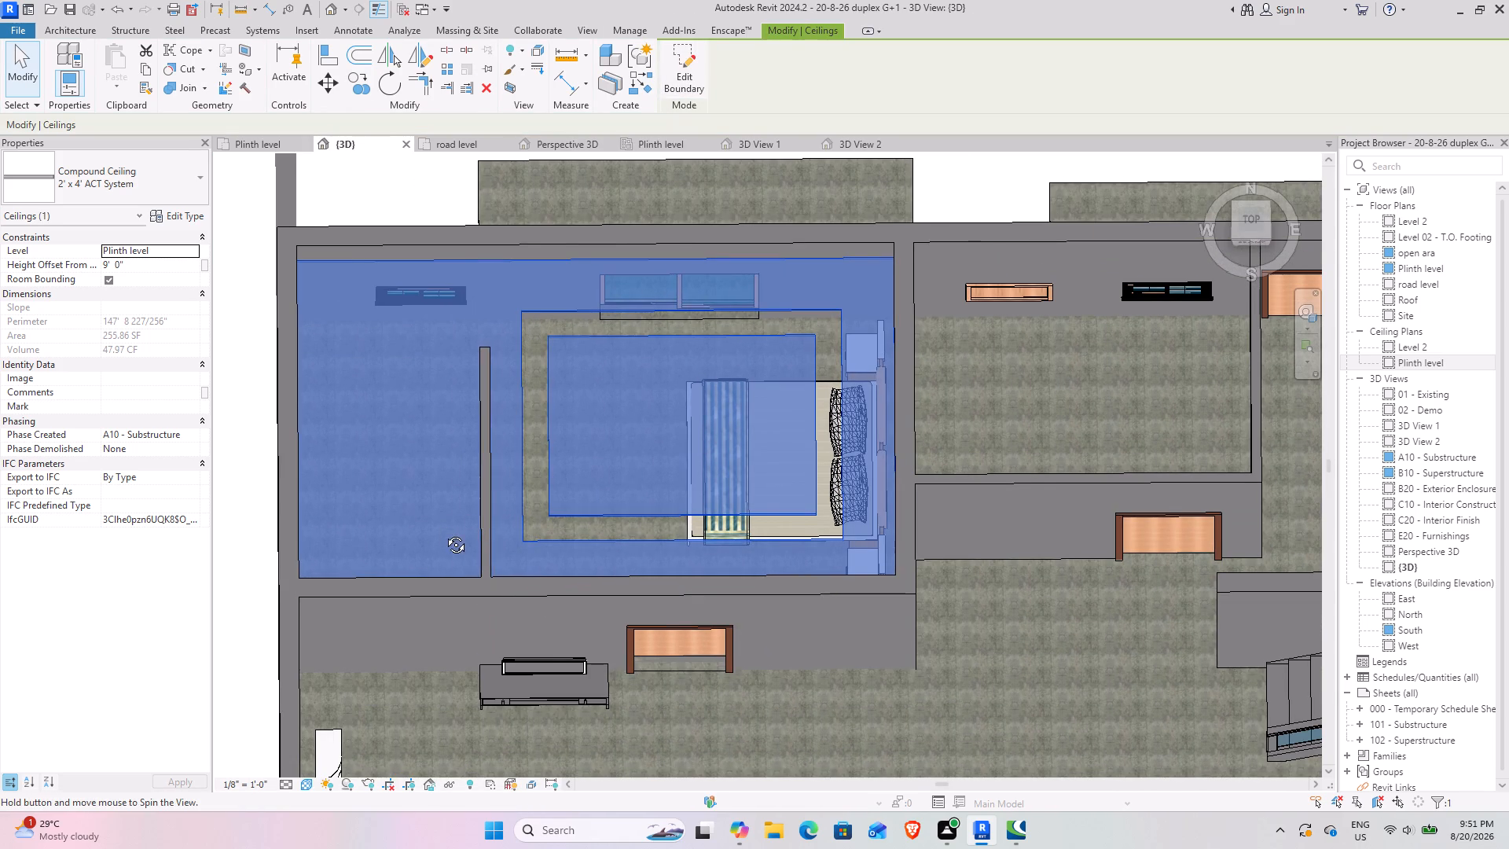
{"action": "middle_click_drag", "start_coordinate": [444, 533], "coordinate": [545, 373], "text": "shift"}
{"action": "left_click", "coordinate": [890, 668]}
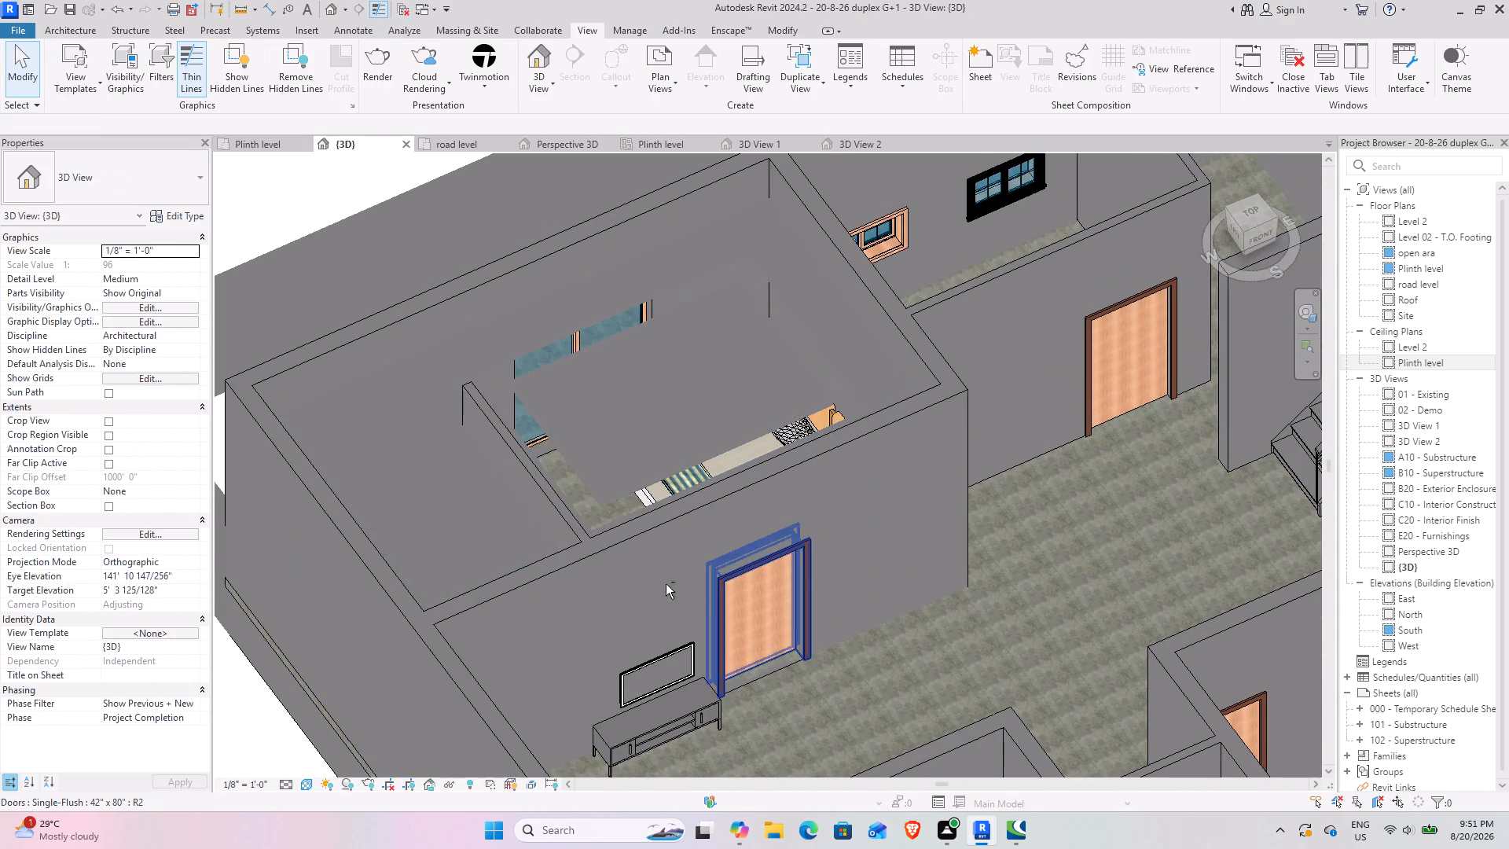
{"action": "middle_click_drag", "start_coordinate": [666, 584], "coordinate": [644, 466], "text": "shift"}
{"action": "left_click", "coordinate": [862, 145]}
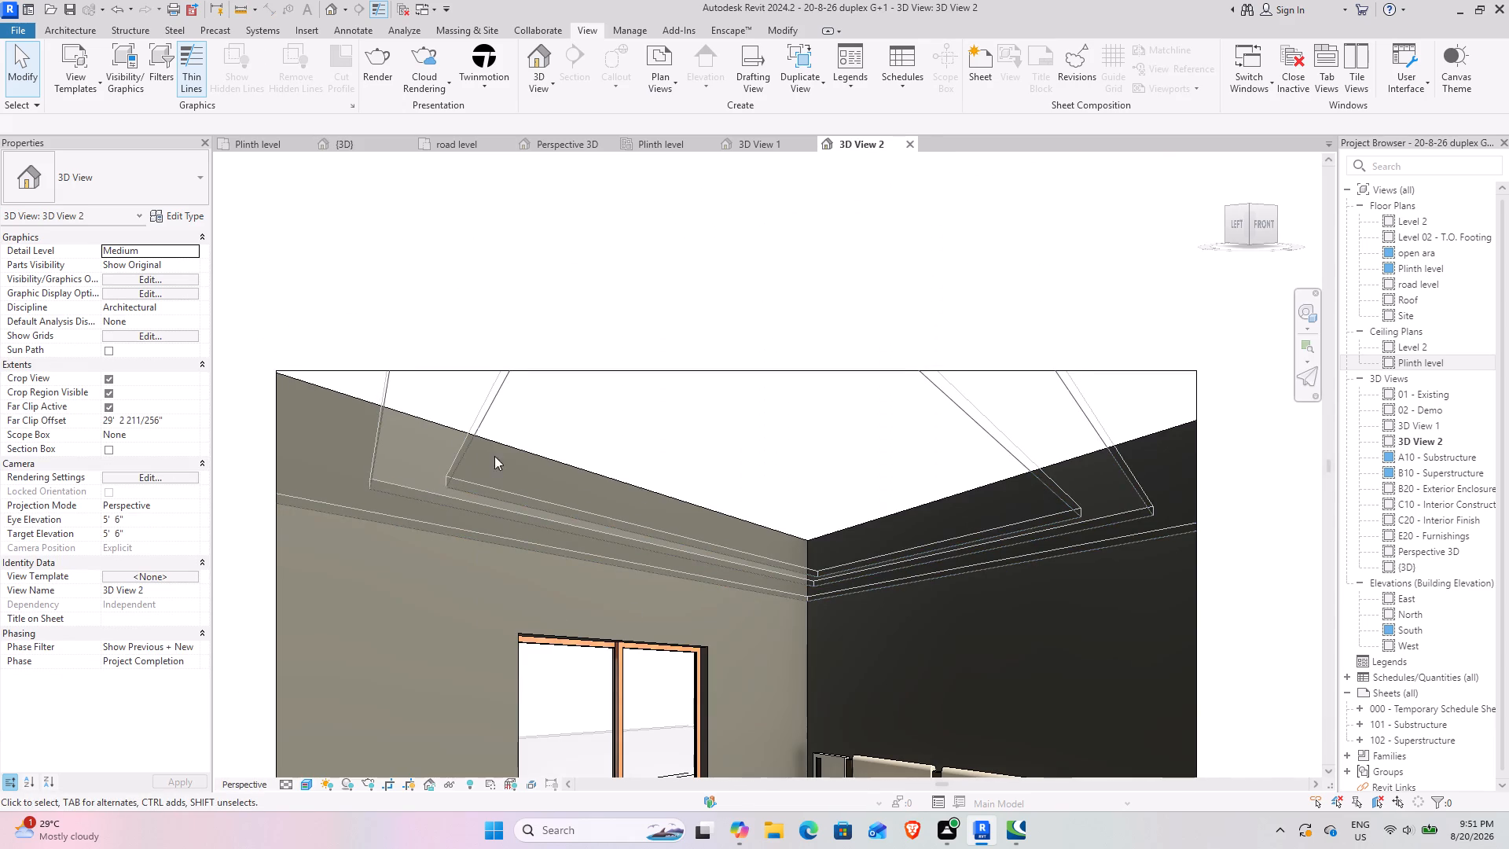
{"action": "middle_click_drag", "start_coordinate": [742, 520], "coordinate": [688, 491], "text": "shift"}
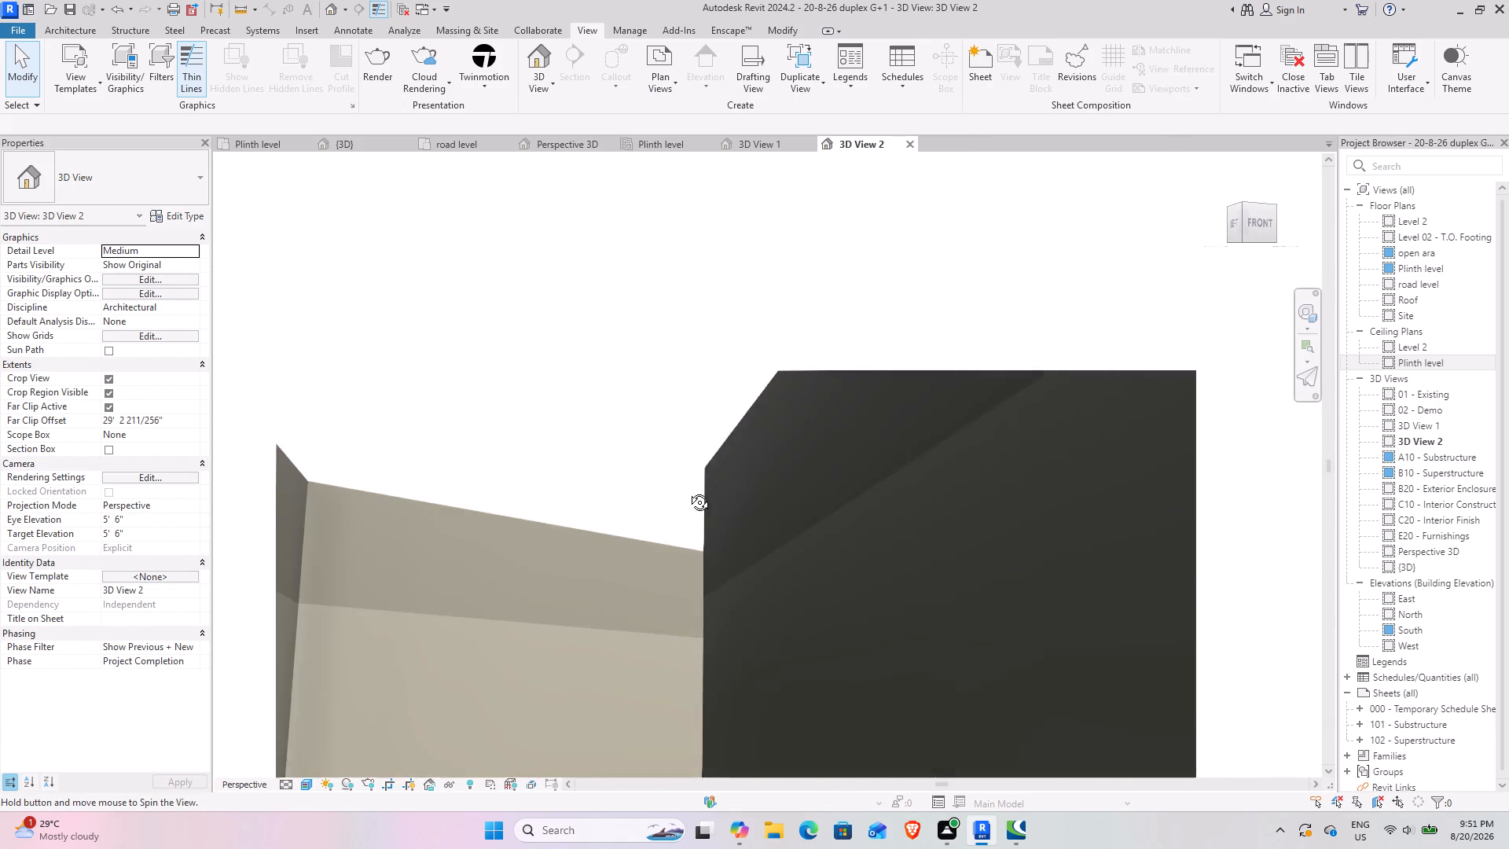
{"action": "middle_click_drag", "start_coordinate": [688, 491], "coordinate": [768, 488], "text": "shift"}
{"action": "middle_click_drag", "start_coordinate": [772, 501], "coordinate": [702, 402]}
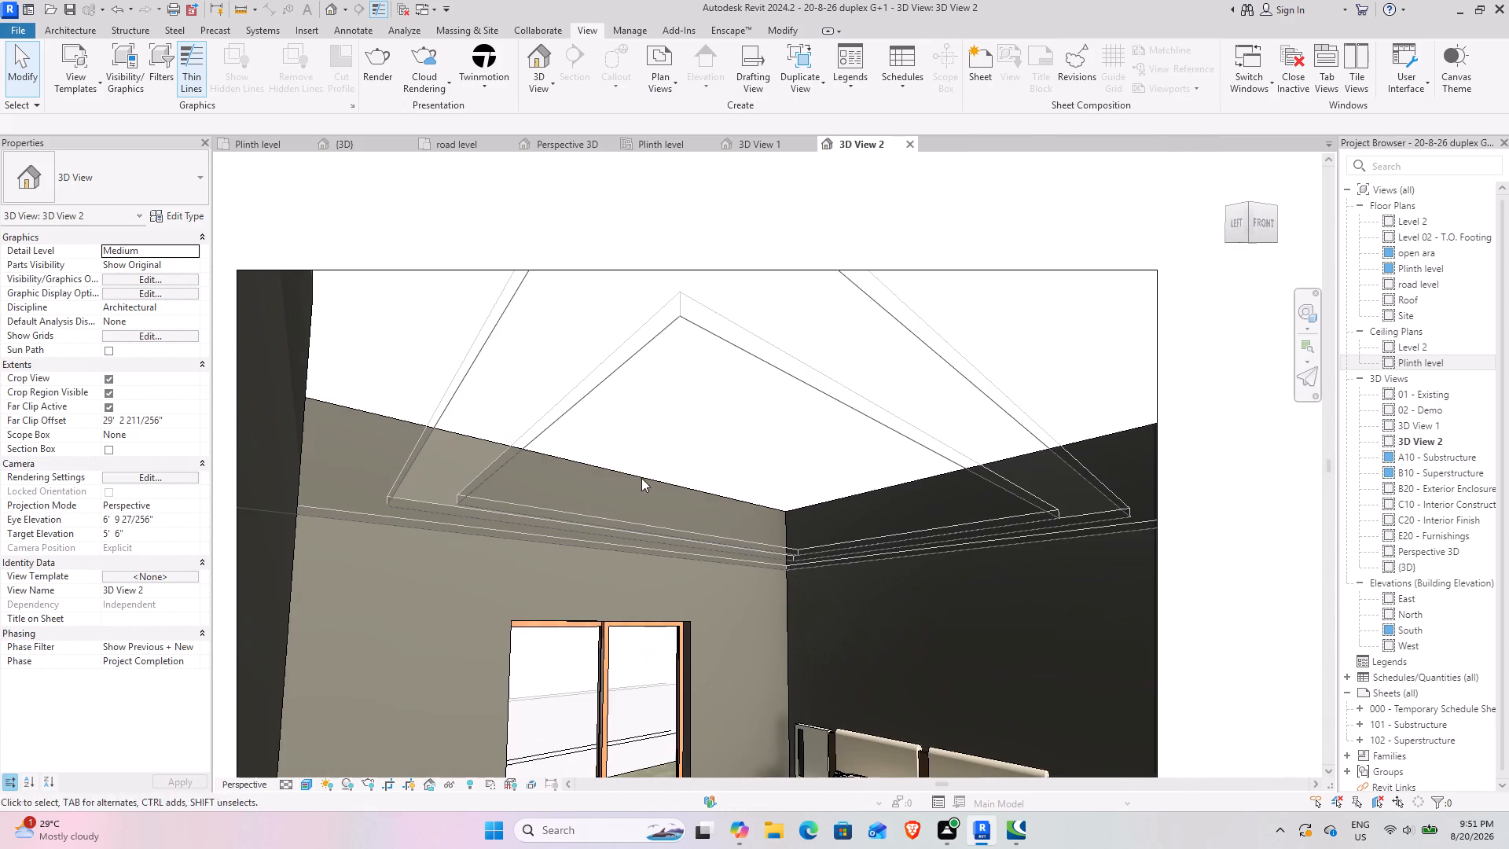
{"action": "middle_click_drag", "start_coordinate": [649, 511], "coordinate": [654, 338]}
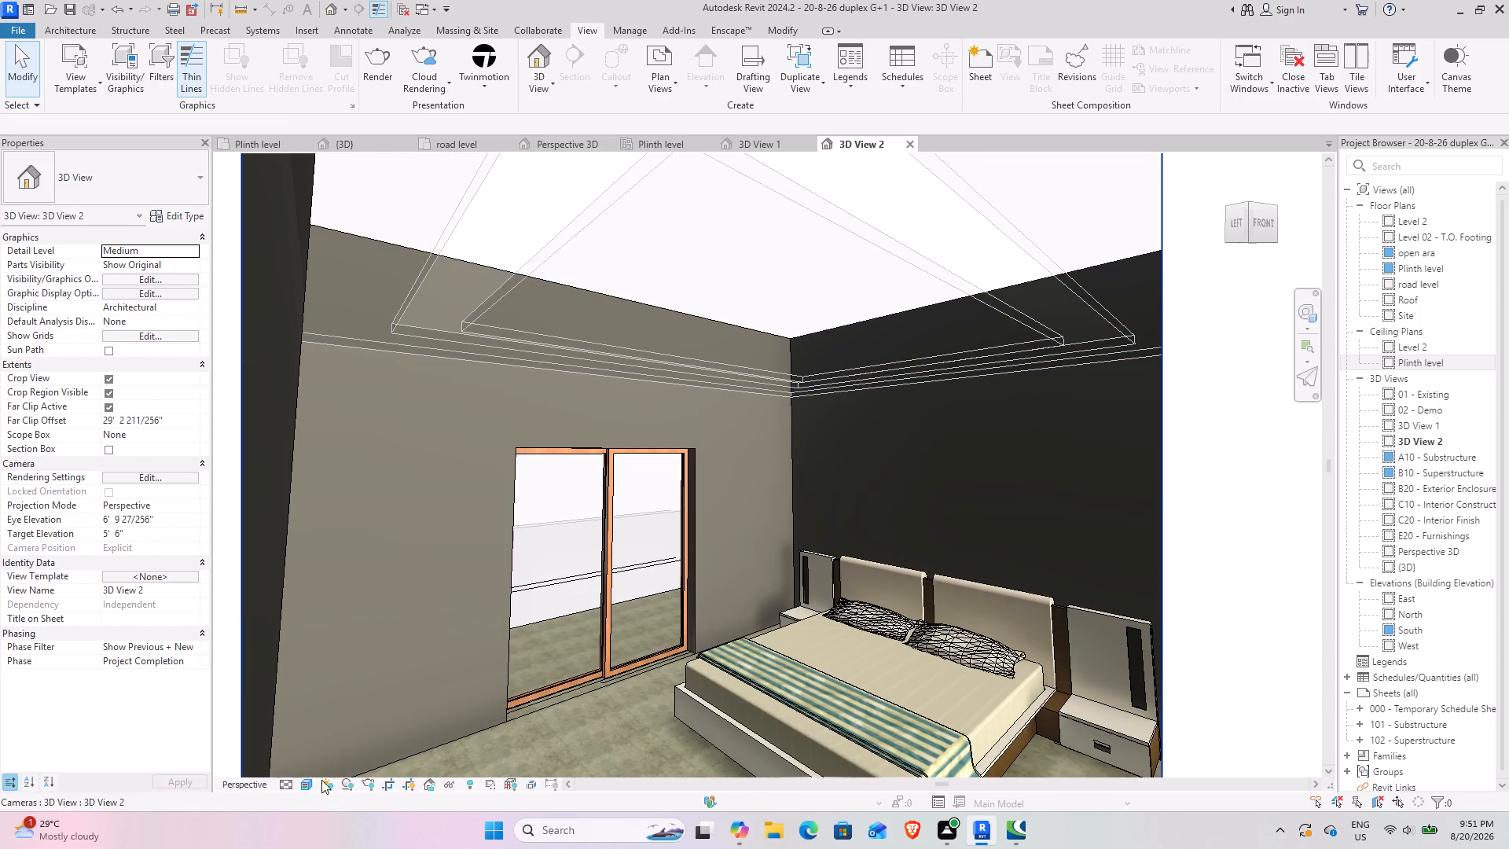
Set the visual style of the 3D View 2 camera view to Shaded.
{"action": "left_click", "coordinate": [302, 782]}
{"action": "left_click", "coordinate": [330, 719]}
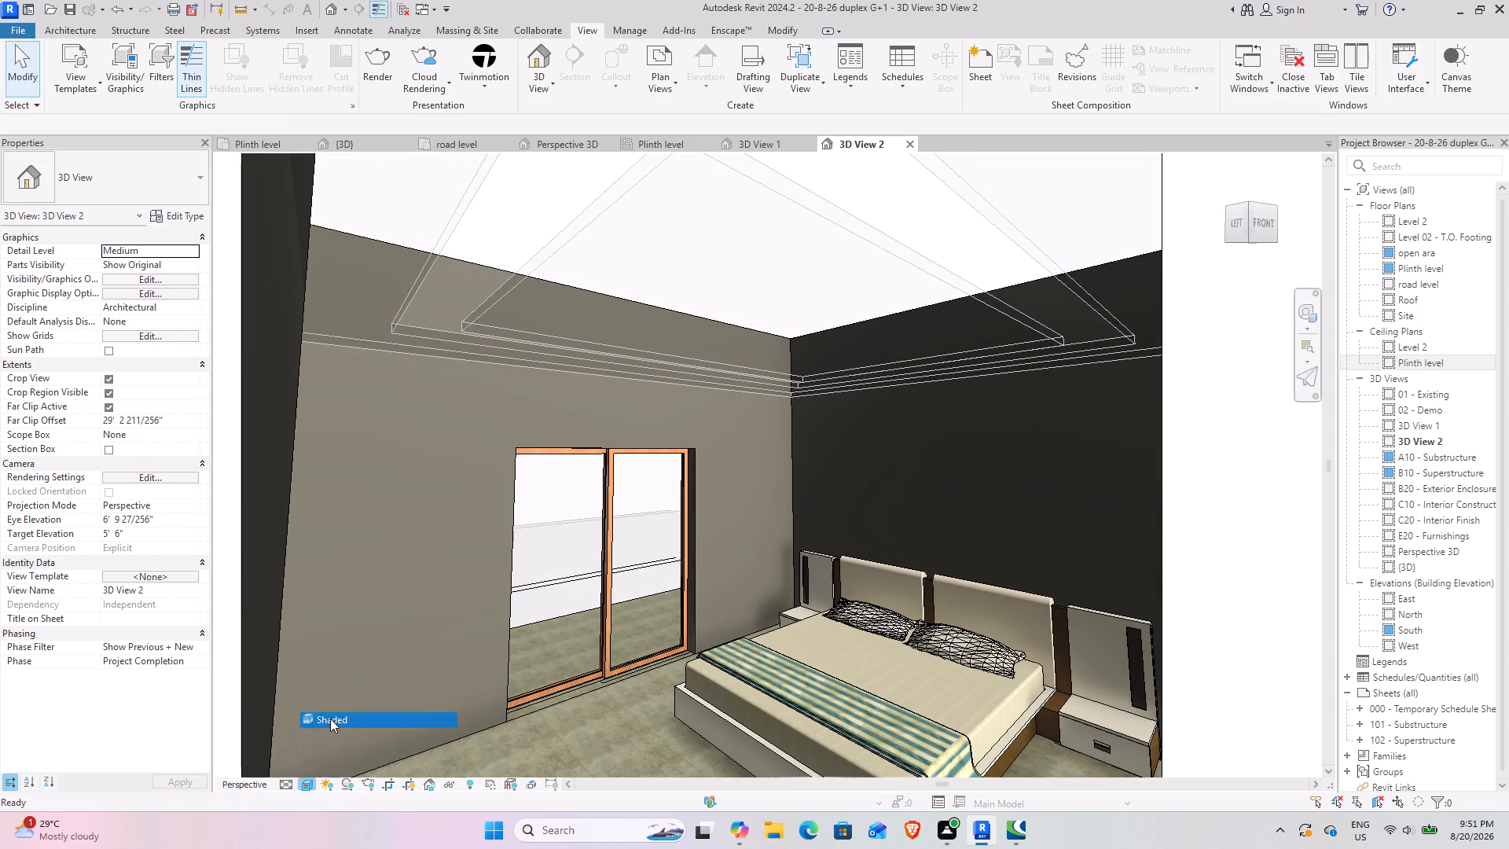
{"action": "middle_click_drag", "start_coordinate": [443, 575], "coordinate": [439, 564]}
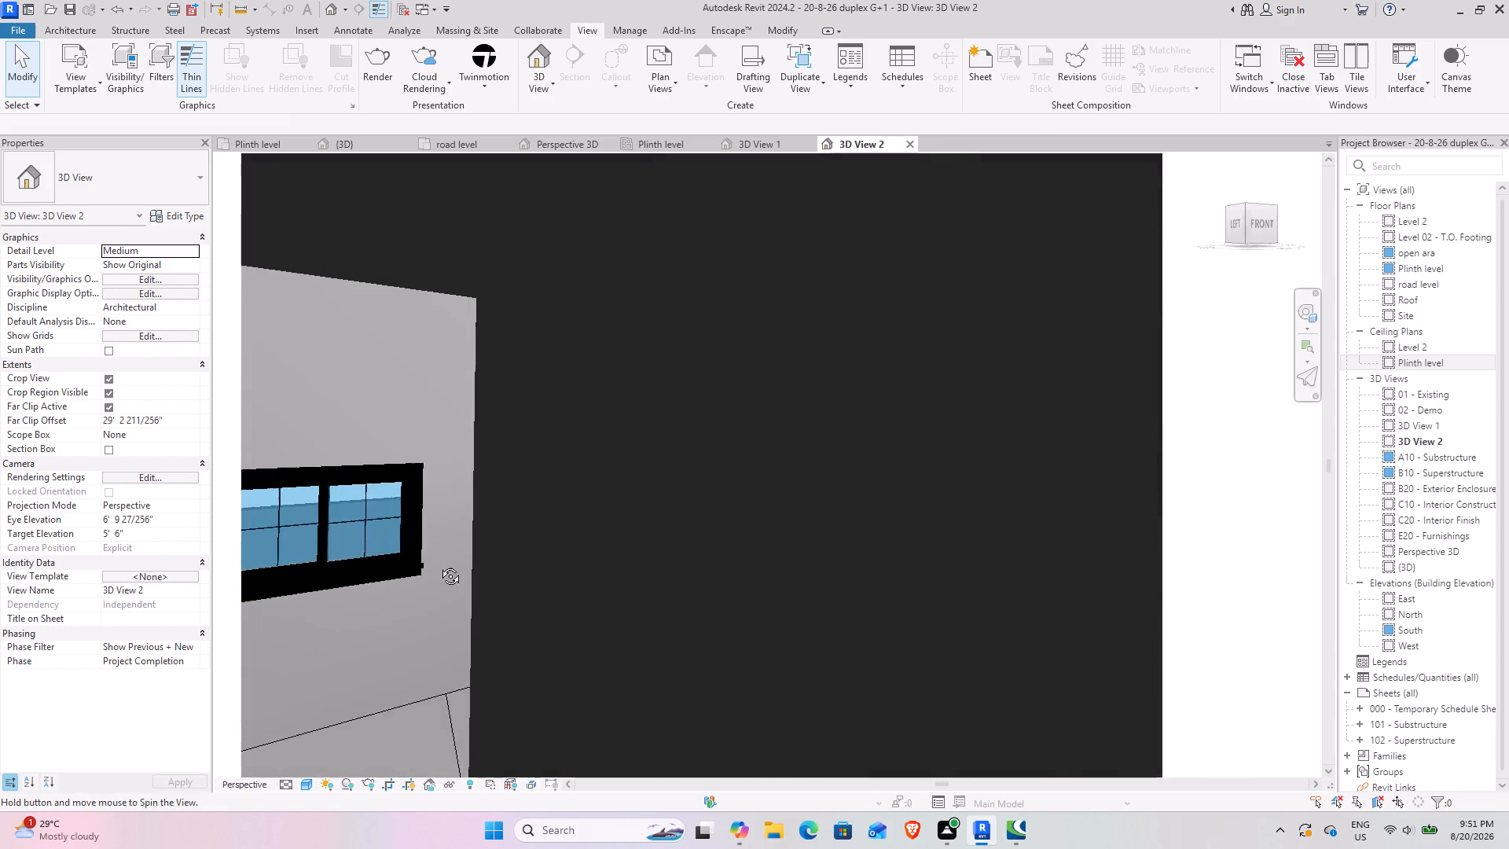
Examine the bedroom ceiling and its inset band from several angles inside the room in 3D View 2.
{"action": "middle_click_drag", "start_coordinate": [439, 564], "coordinate": [475, 545]}
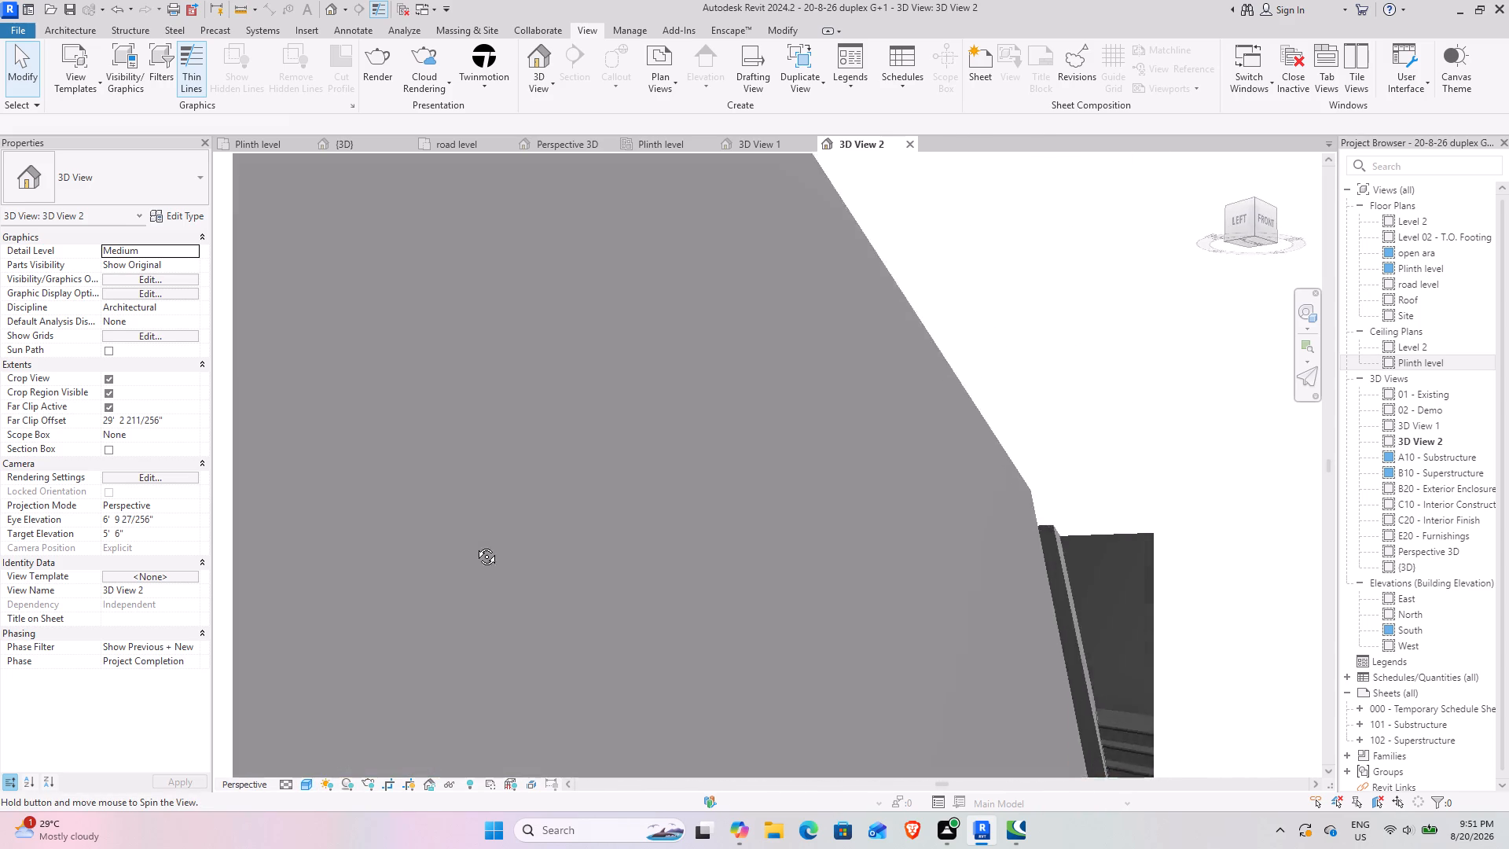
{"action": "middle_click_drag", "start_coordinate": [475, 545], "coordinate": [462, 581]}
{"action": "middle_click_drag", "start_coordinate": [503, 577], "coordinate": [841, 540]}
{"action": "middle_click_drag", "start_coordinate": [661, 572], "coordinate": [163, 602]}
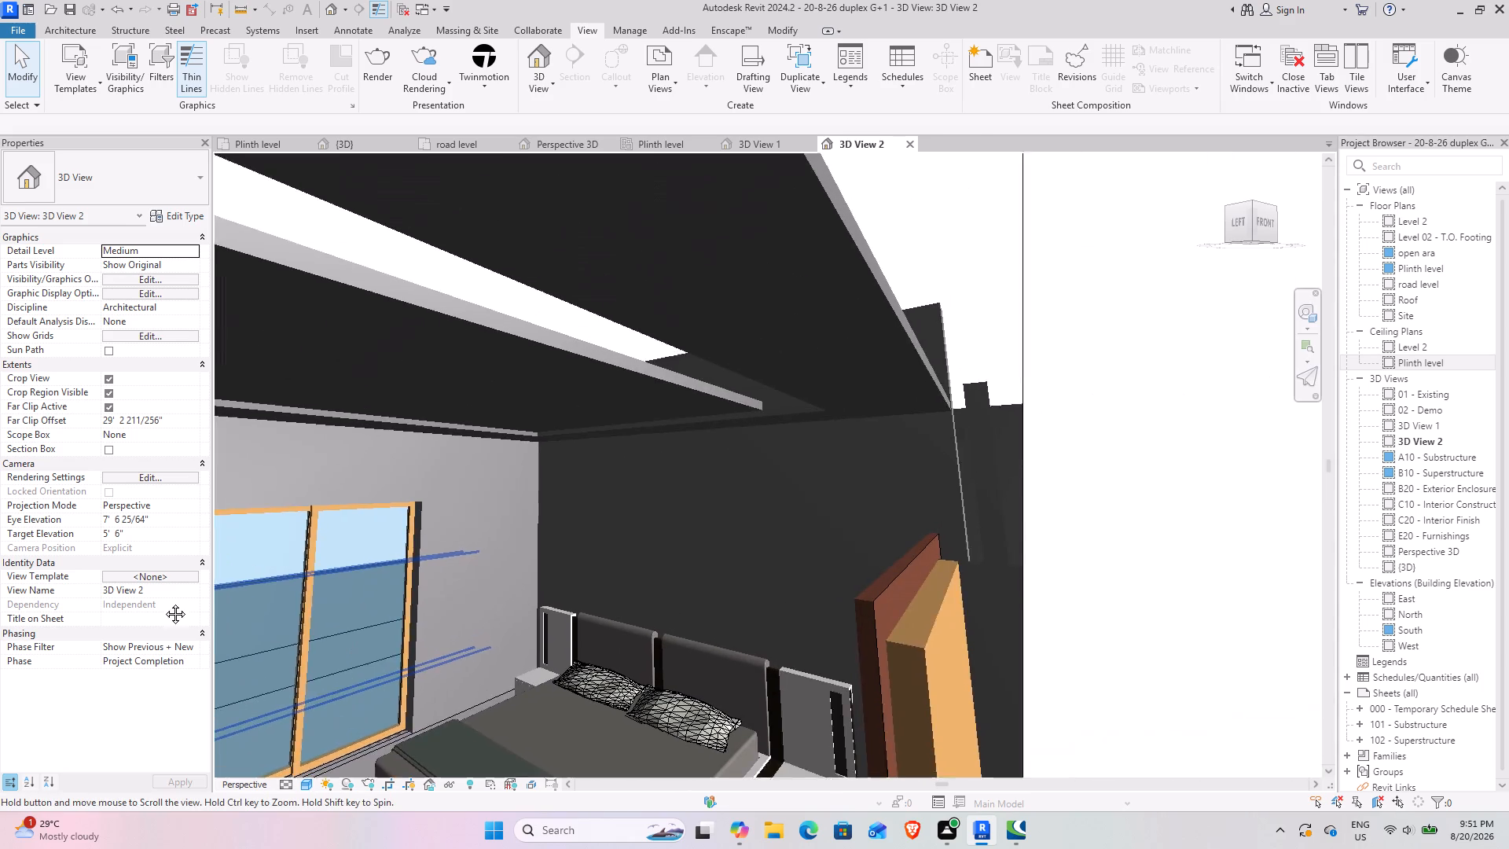
{"action": "middle_click_drag", "start_coordinate": [163, 602], "coordinate": [163, 602]}
{"action": "middle_click_drag", "start_coordinate": [431, 491], "coordinate": [861, 529]}
{"action": "middle_click_drag", "start_coordinate": [828, 518], "coordinate": [640, 496]}
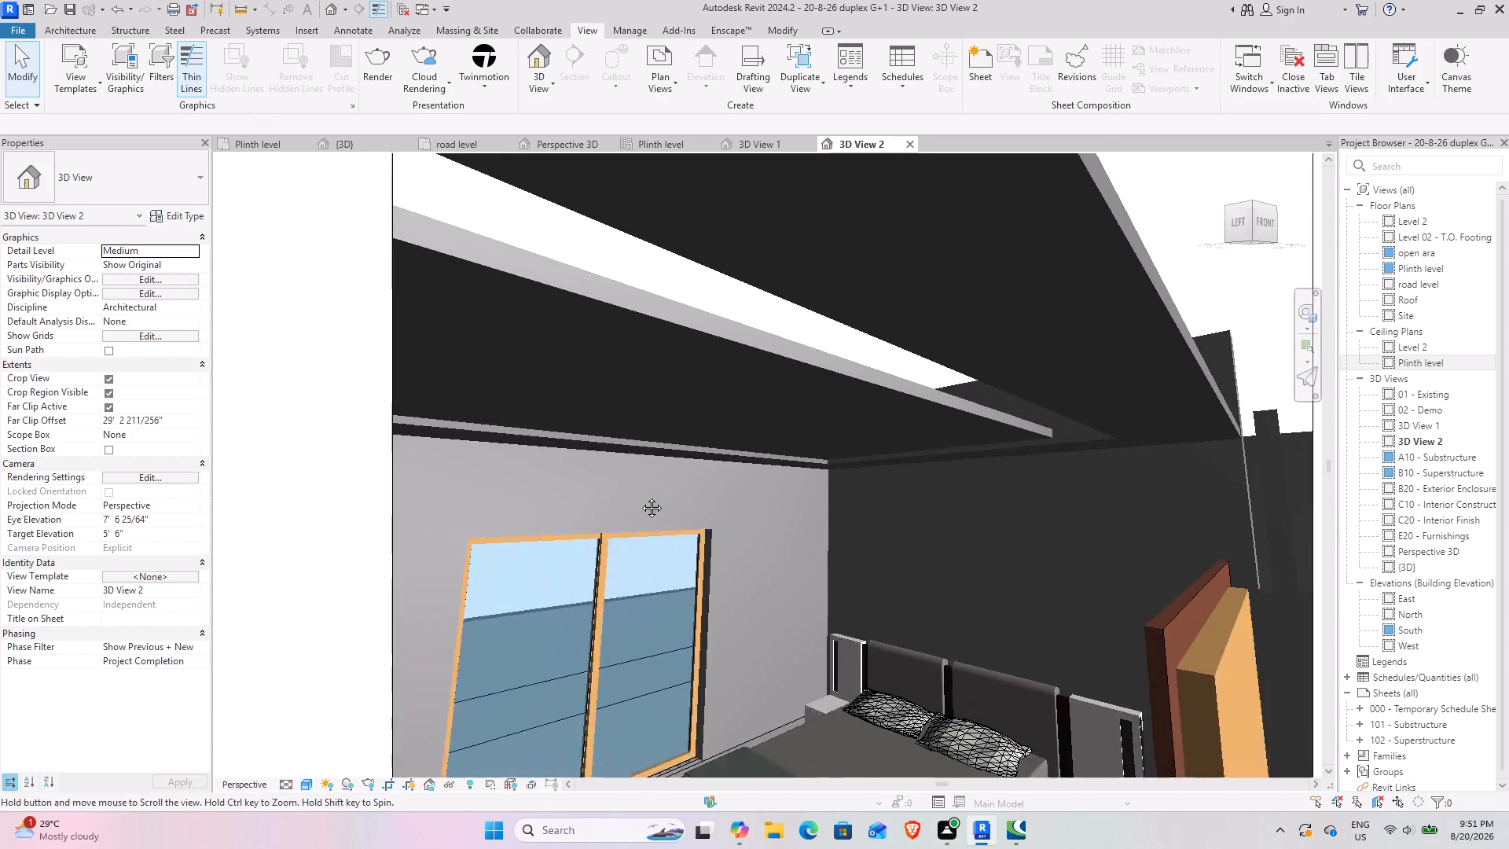
{"action": "middle_click_drag", "start_coordinate": [640, 496], "coordinate": [498, 536]}
{"action": "middle_click_drag", "start_coordinate": [537, 536], "coordinate": [486, 518], "text": "shift"}
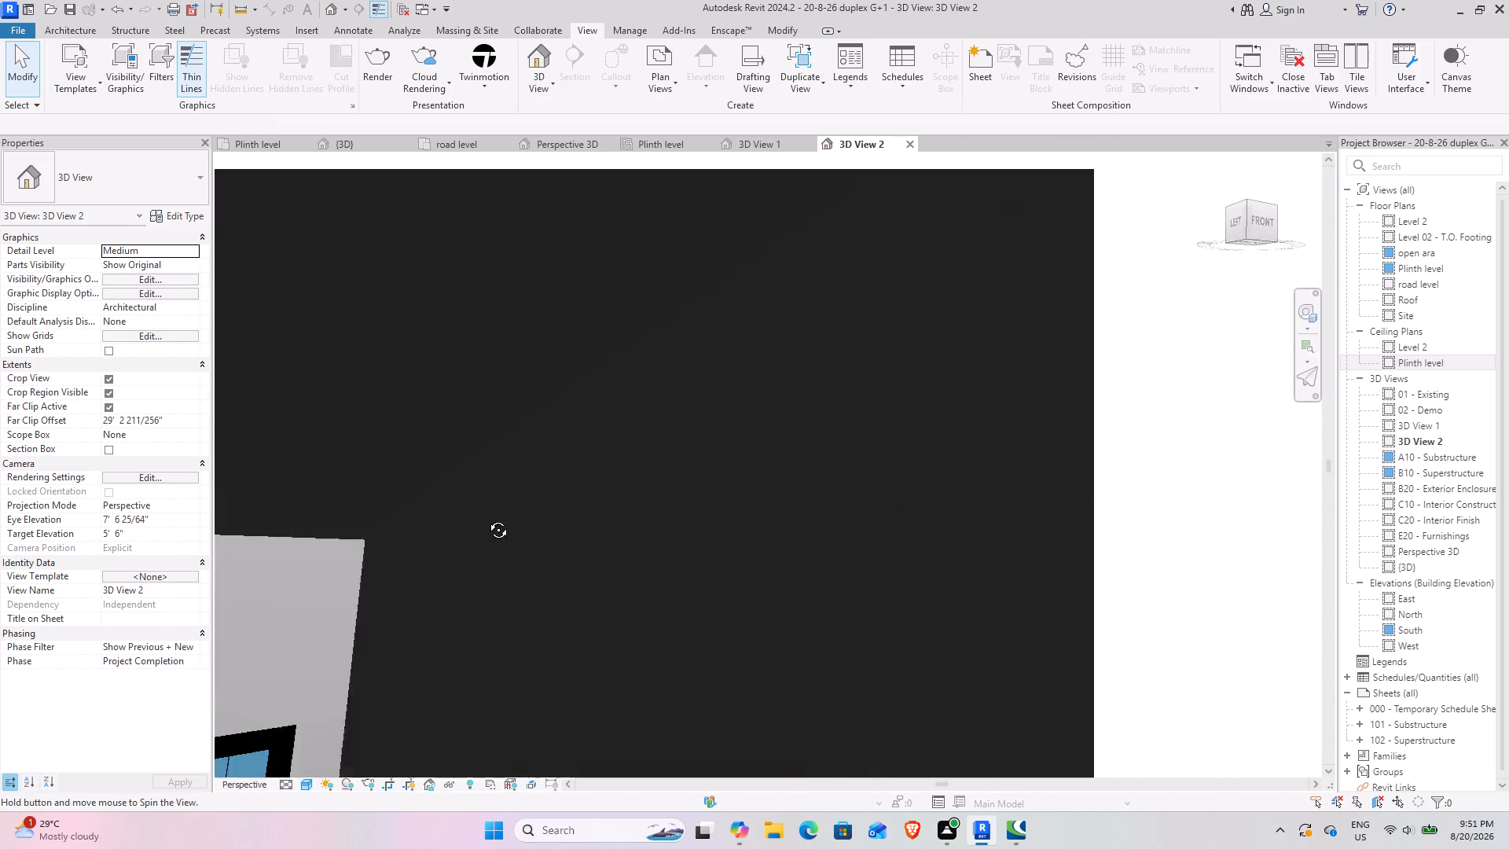
{"action": "middle_click_drag", "start_coordinate": [486, 518], "coordinate": [527, 527], "text": "shift"}
{"action": "scroll", "coordinate": [527, 525], "scroll_direction": "up", "scroll_amount": 2}
{"action": "middle_click_drag", "start_coordinate": [501, 554], "coordinate": [565, 388]}
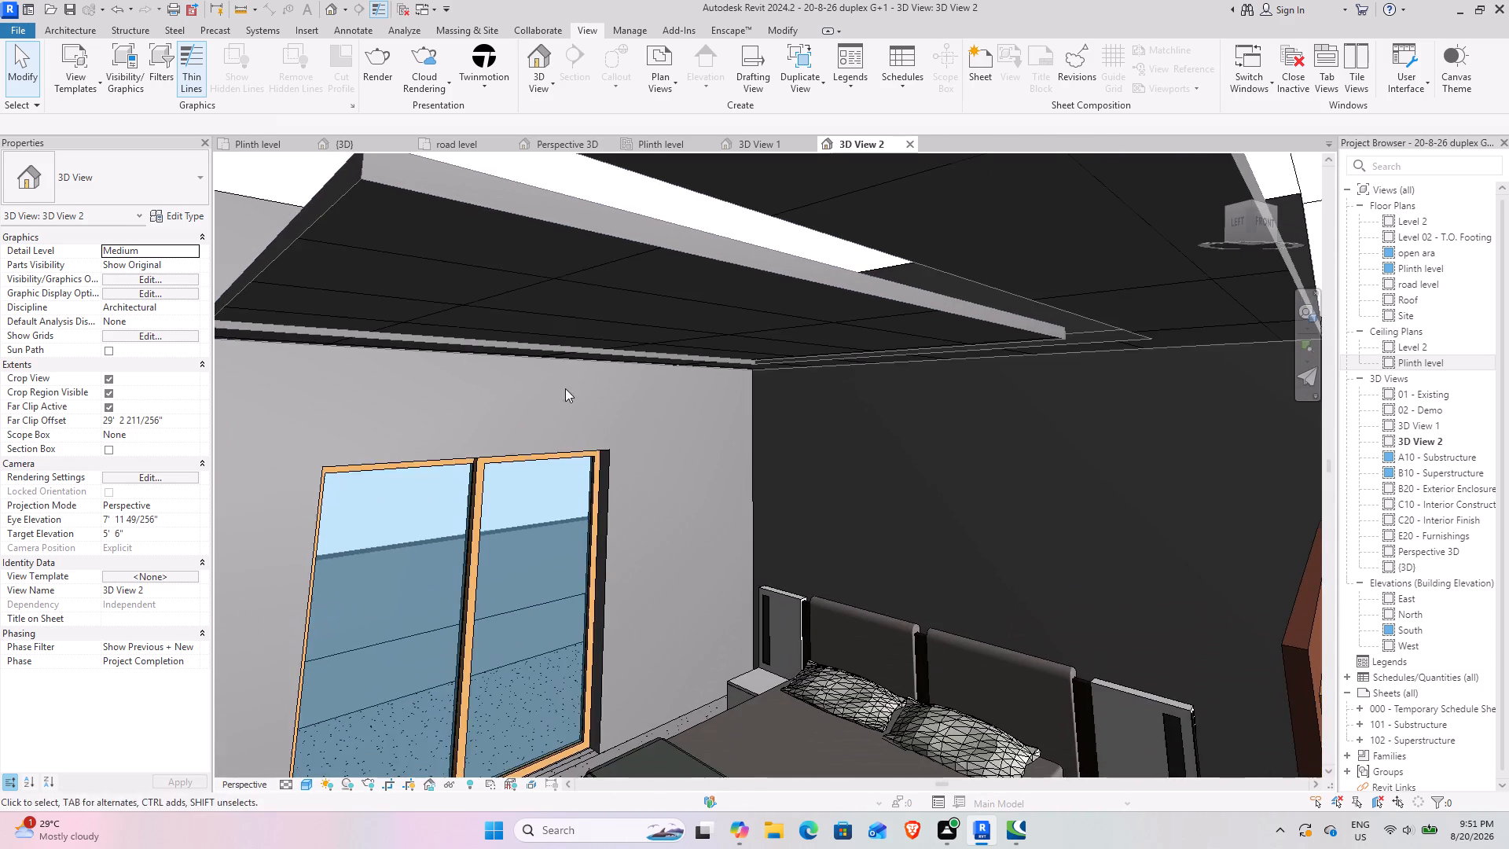
{"action": "middle_click_drag", "start_coordinate": [556, 467], "coordinate": [726, 307]}
{"action": "middle_click_drag", "start_coordinate": [722, 393], "coordinate": [548, 623]}
{"action": "middle_click_drag", "start_coordinate": [621, 505], "coordinate": [658, 498]}
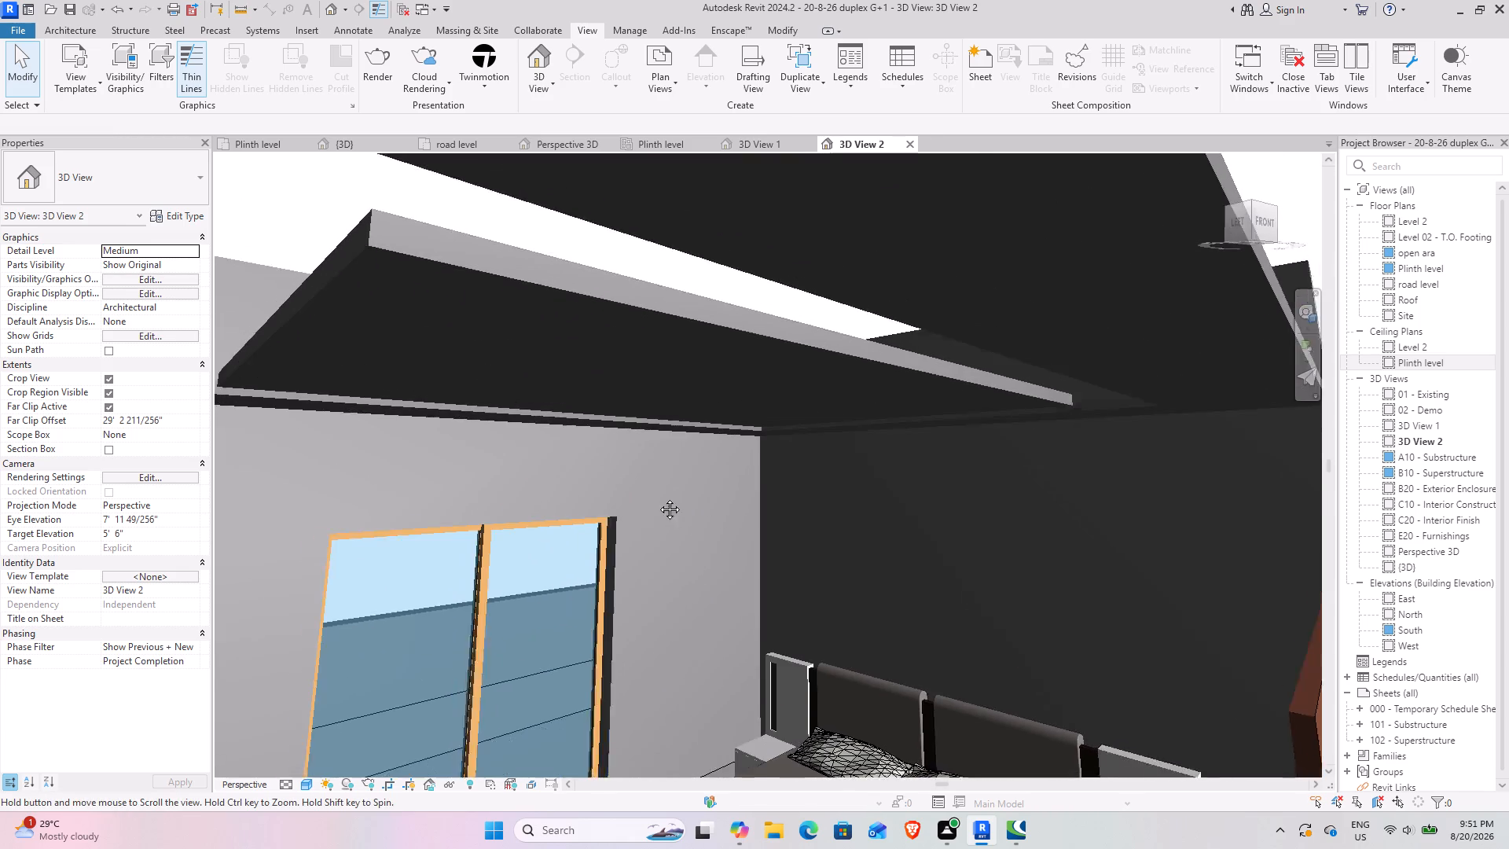
{"action": "middle_click_drag", "start_coordinate": [658, 498], "coordinate": [633, 535]}
{"action": "scroll", "coordinate": [645, 493], "scroll_direction": "down", "scroll_amount": 3}
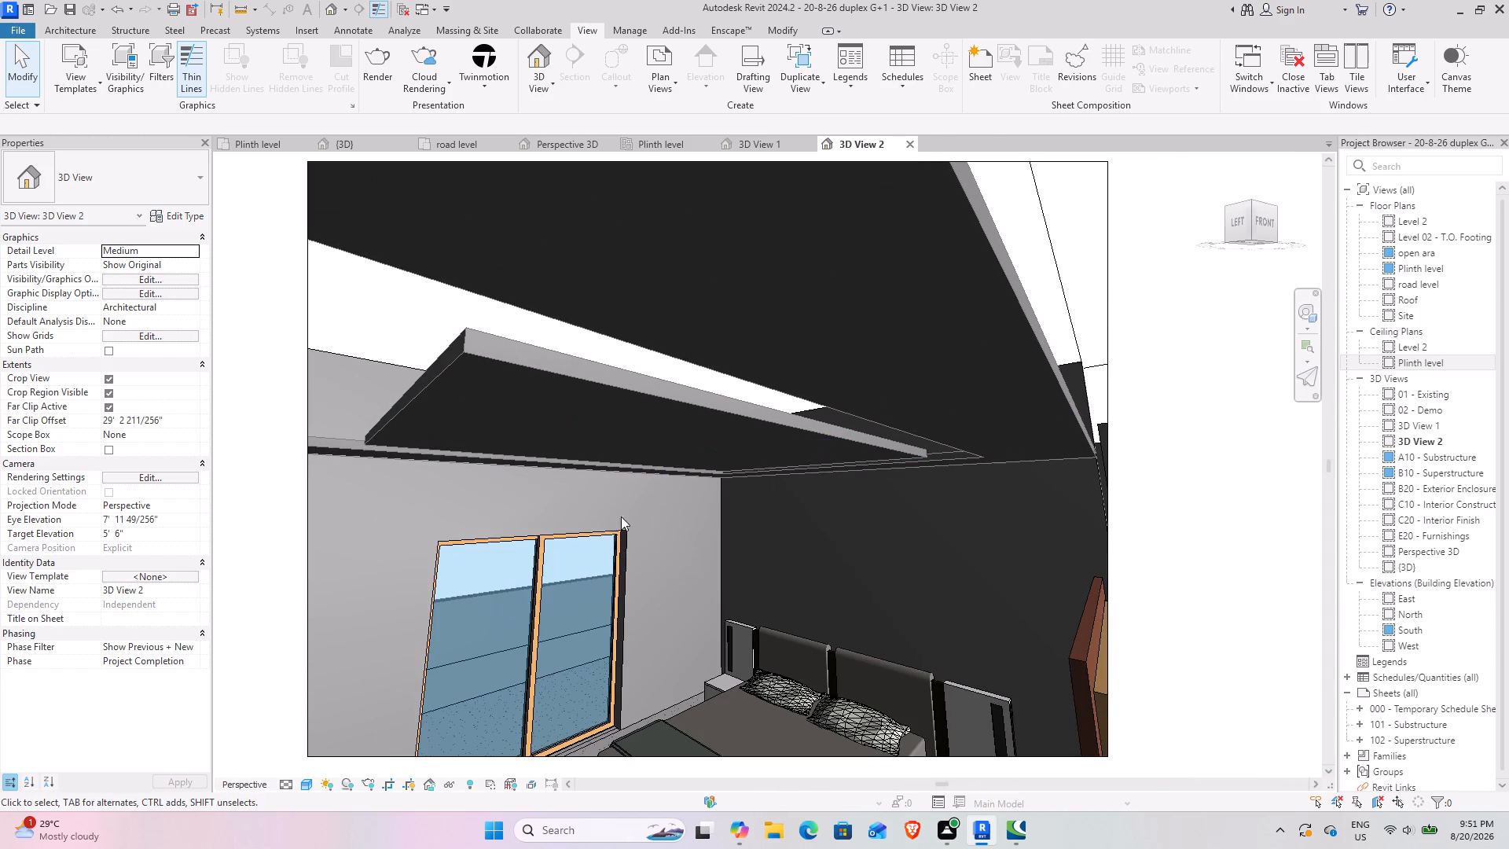
{"action": "middle_click_drag", "start_coordinate": [598, 527], "coordinate": [619, 436]}
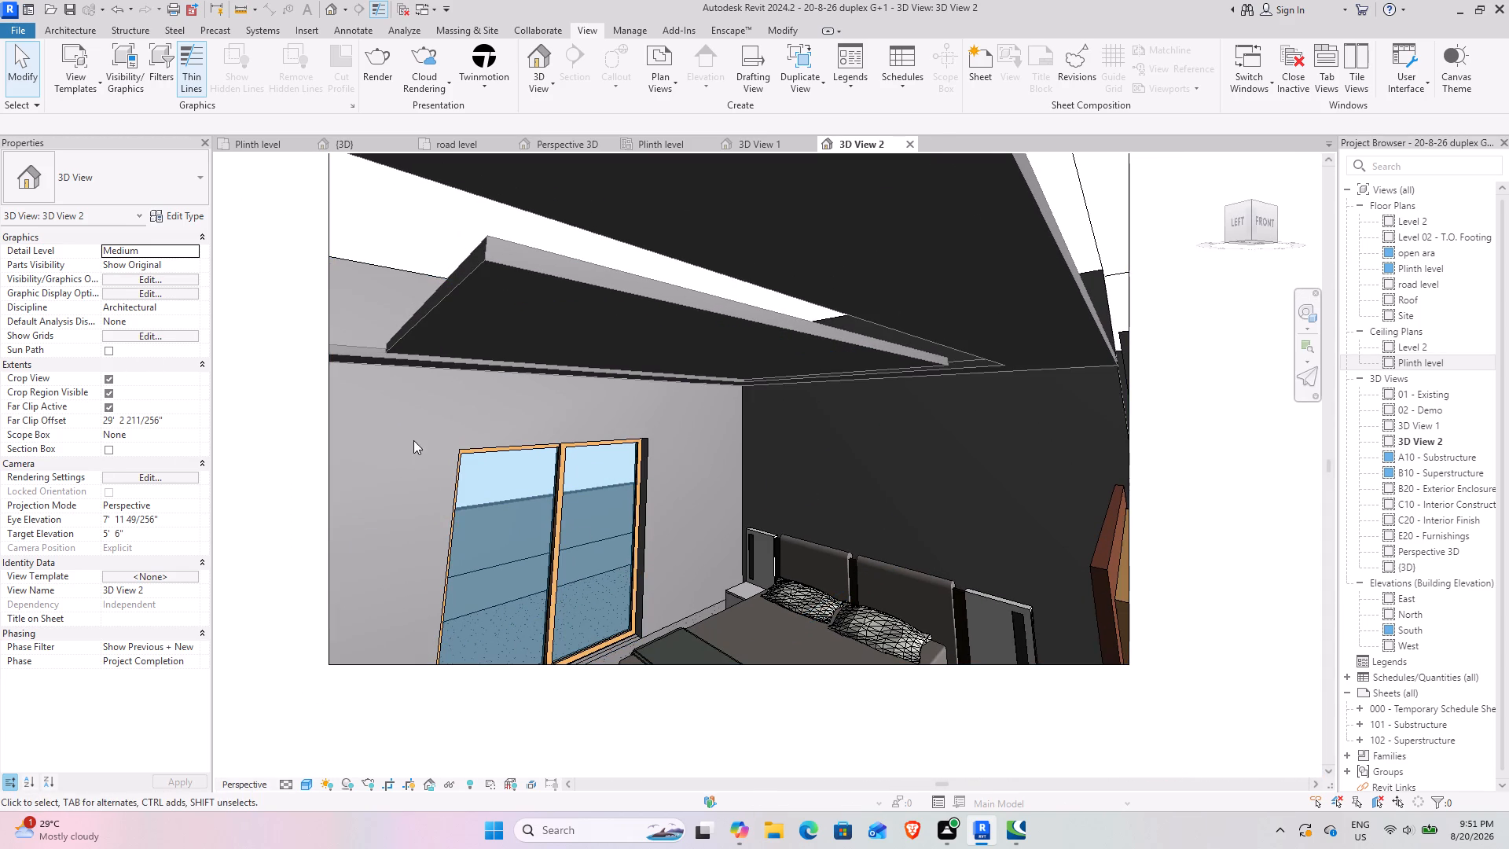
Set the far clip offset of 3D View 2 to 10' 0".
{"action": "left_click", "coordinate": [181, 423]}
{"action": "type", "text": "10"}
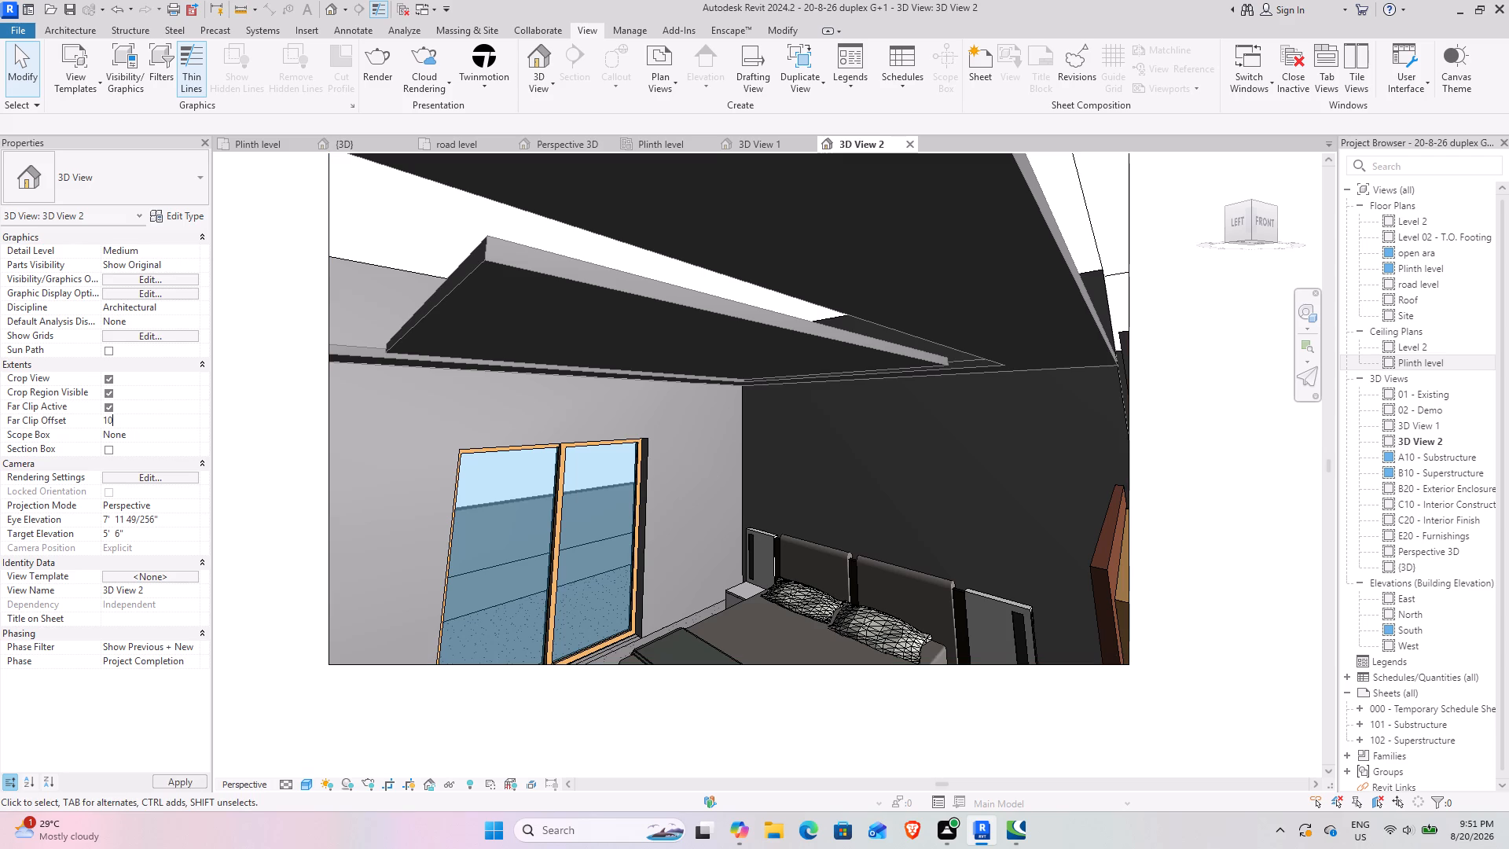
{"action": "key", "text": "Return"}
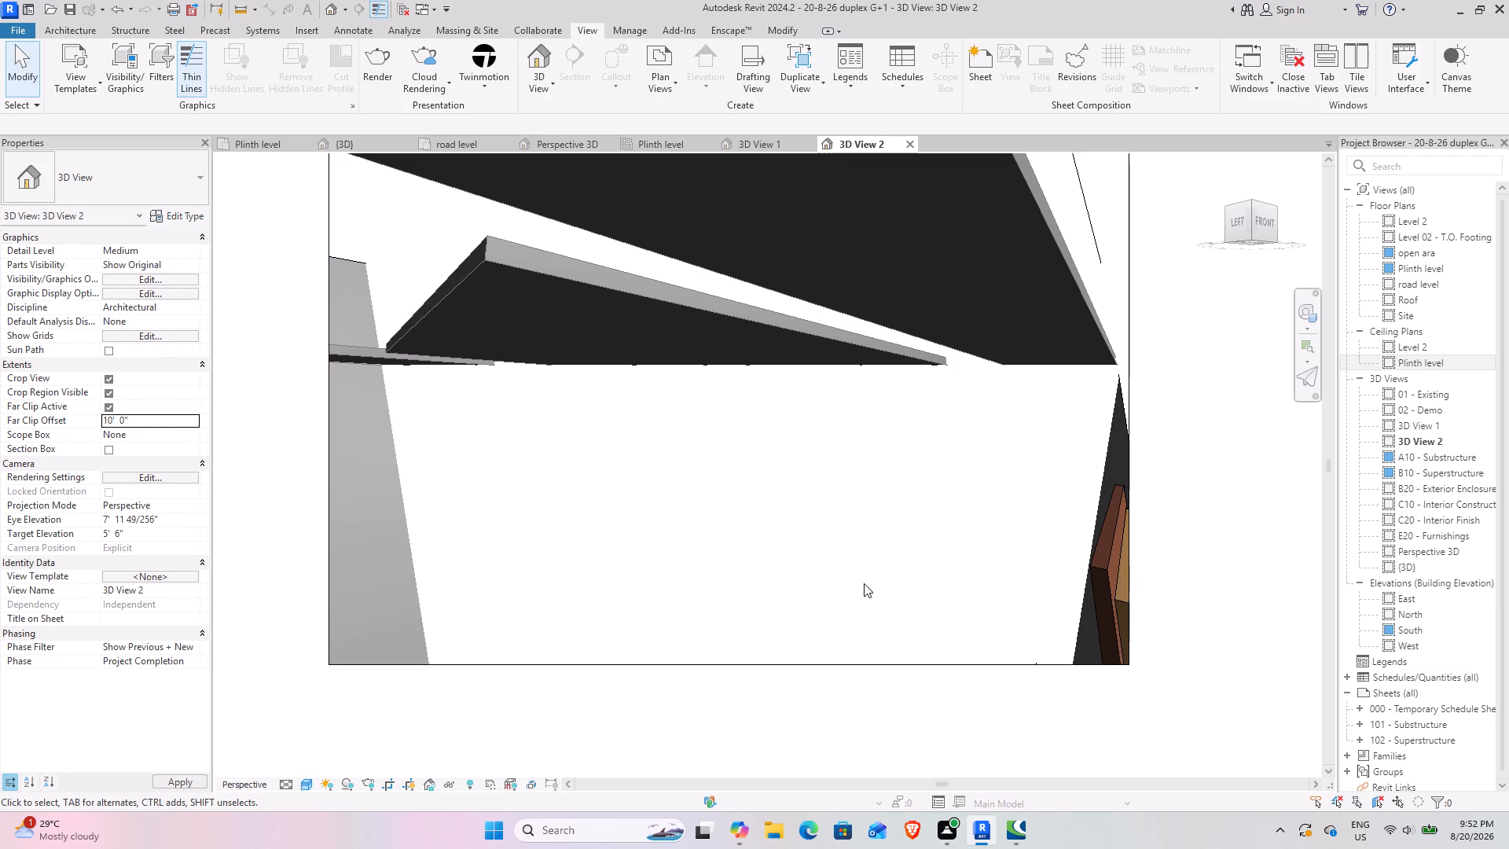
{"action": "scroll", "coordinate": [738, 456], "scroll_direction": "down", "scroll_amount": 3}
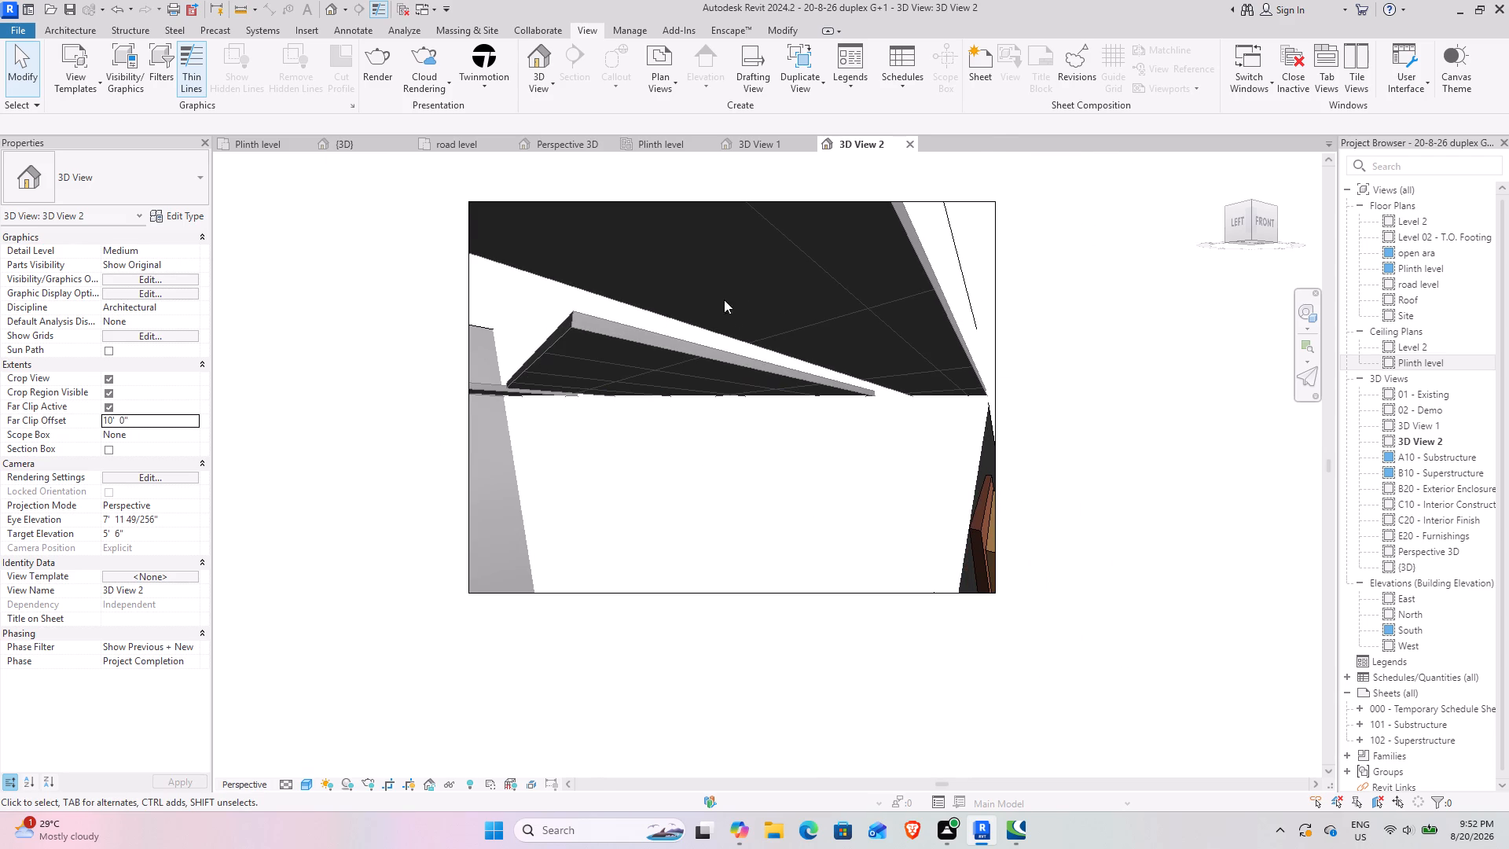
Set the far clip offset of 3D View 2 to 30' 0".
{"action": "left_click", "coordinate": [182, 423]}
{"action": "type", "text": "30"}
{"action": "key", "text": "Return"}
{"action": "scroll", "coordinate": [663, 483], "scroll_direction": "up", "scroll_amount": 2}
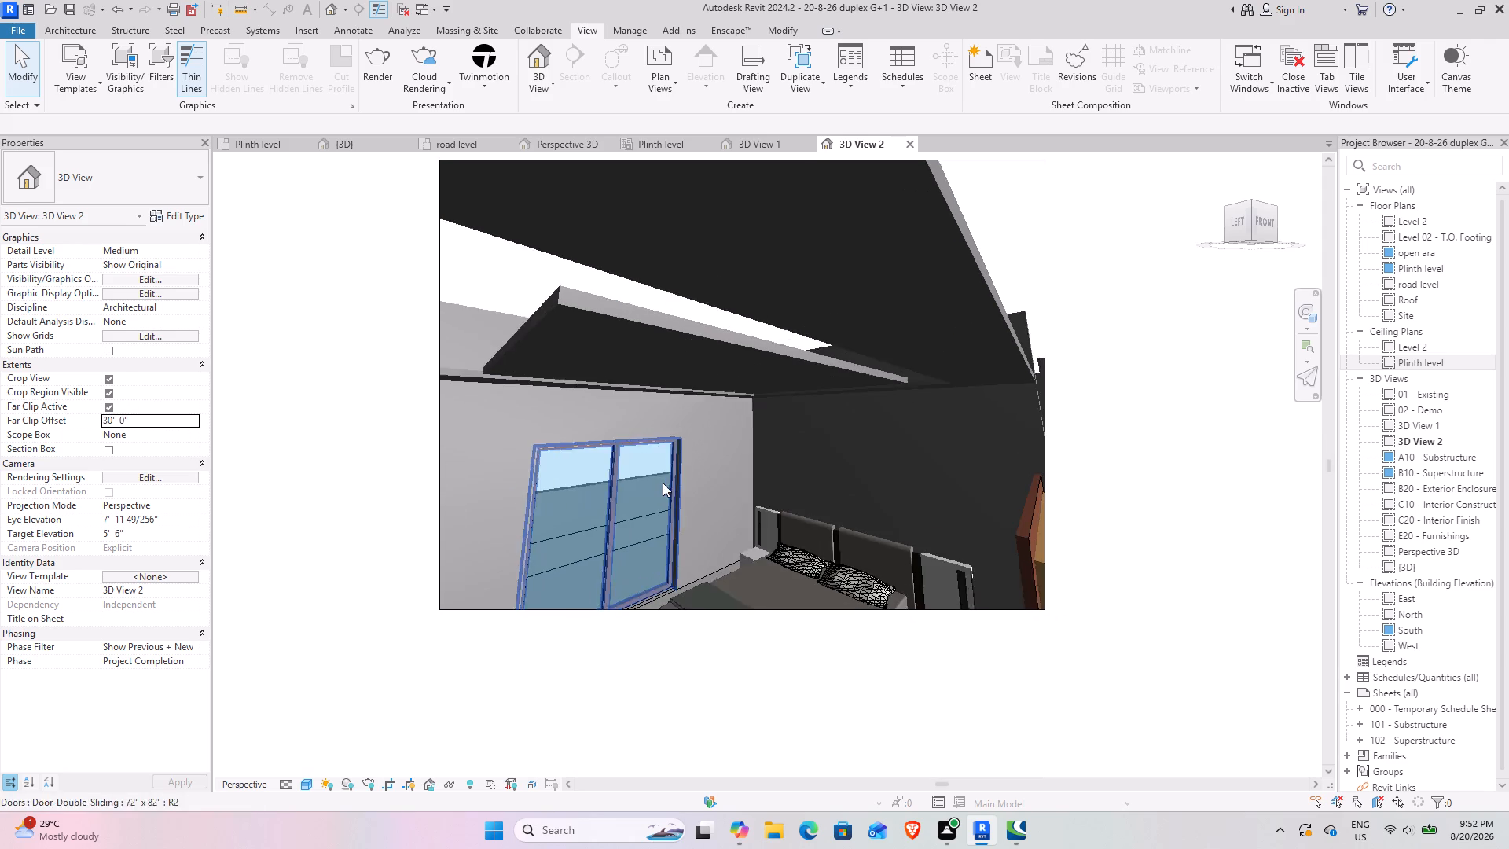
Extend the lower edge of 3D View 2's crop region downward to take in the whole bed and the floor.
{"action": "middle_click_drag", "start_coordinate": [760, 484], "coordinate": [691, 534]}
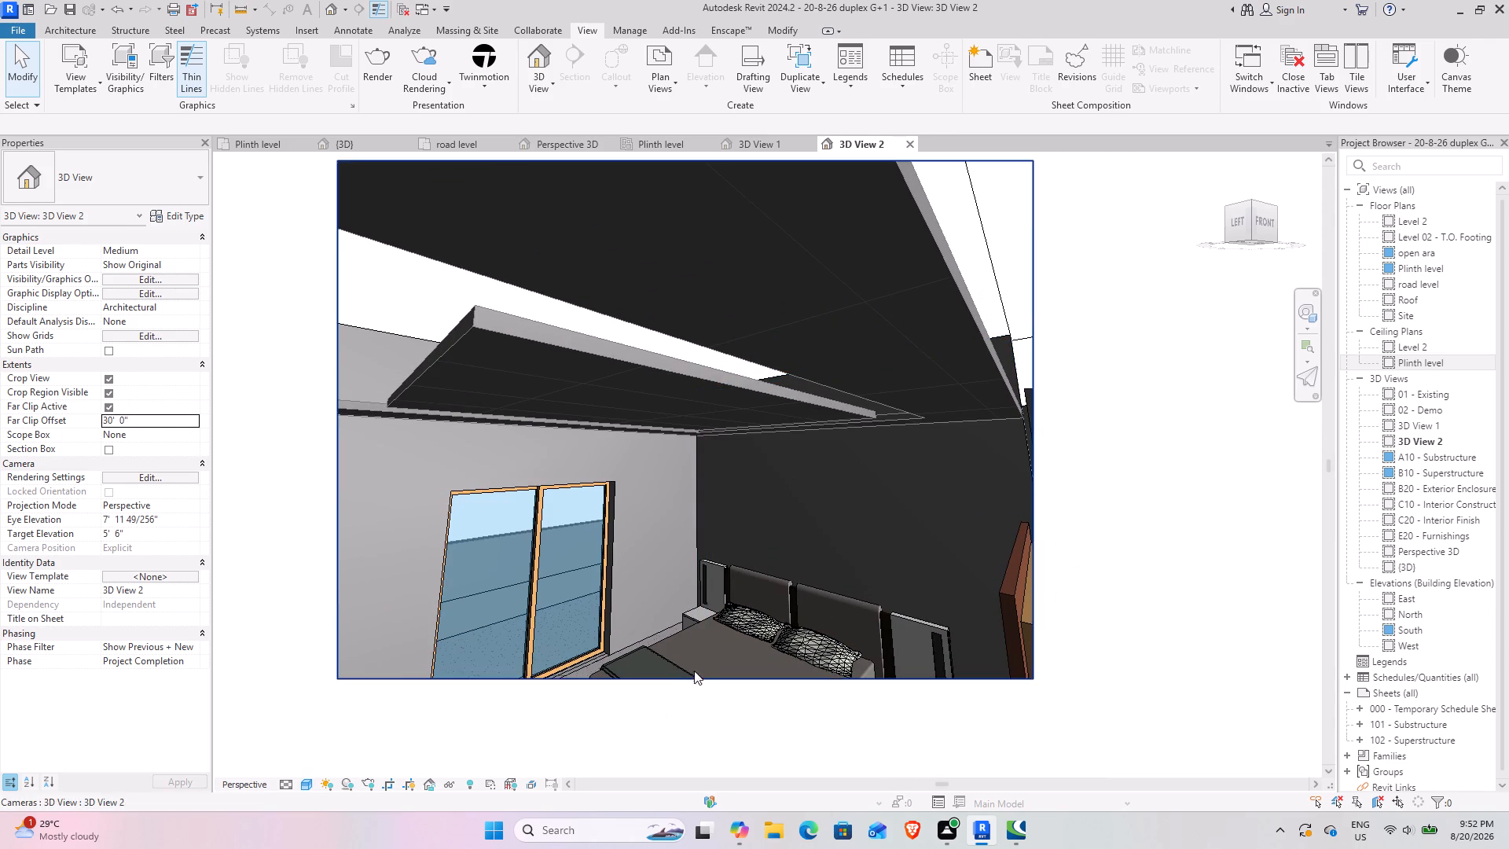
{"action": "left_click", "coordinate": [692, 678]}
{"action": "left_click_drag", "start_coordinate": [684, 678], "coordinate": [671, 778]}
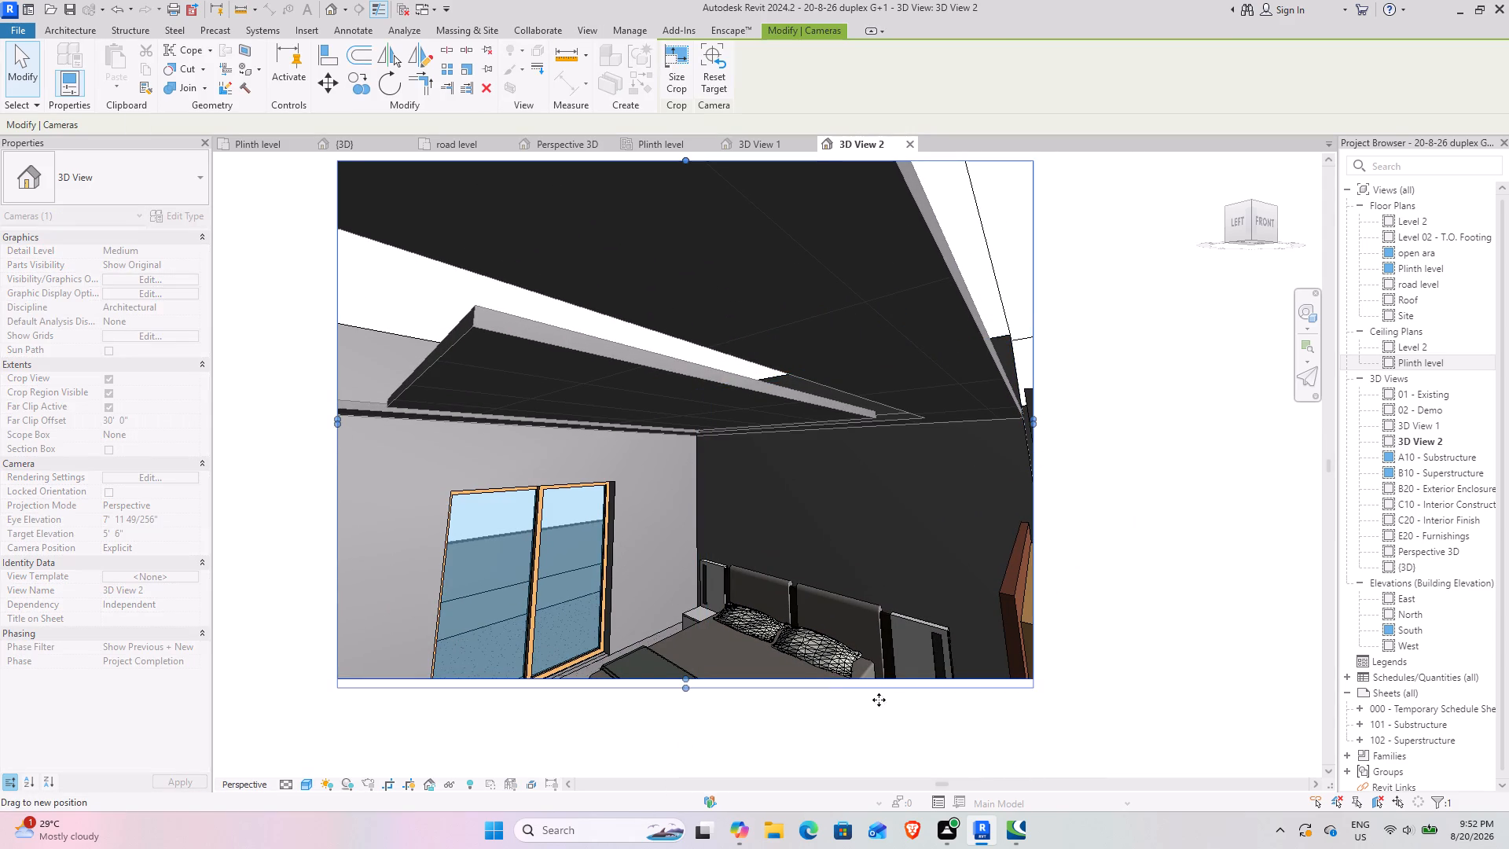
{"action": "left_click", "coordinate": [784, 751]}
{"action": "middle_click_drag", "start_coordinate": [792, 730], "coordinate": [821, 612]}
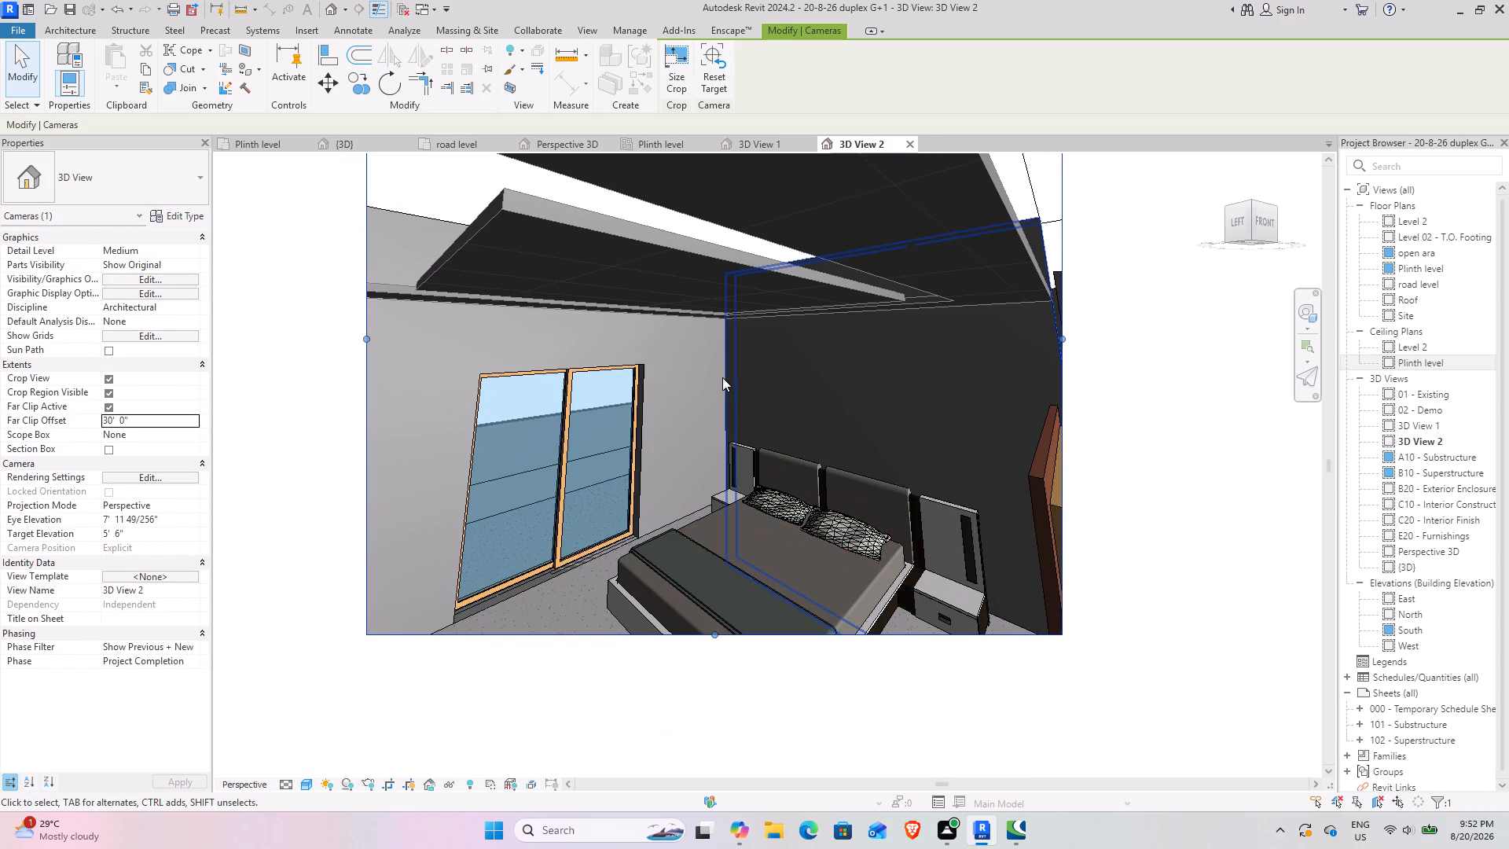
{"action": "middle_click_drag", "start_coordinate": [662, 451], "coordinate": [619, 620]}
{"action": "middle_click_drag", "start_coordinate": [615, 549], "coordinate": [626, 479]}
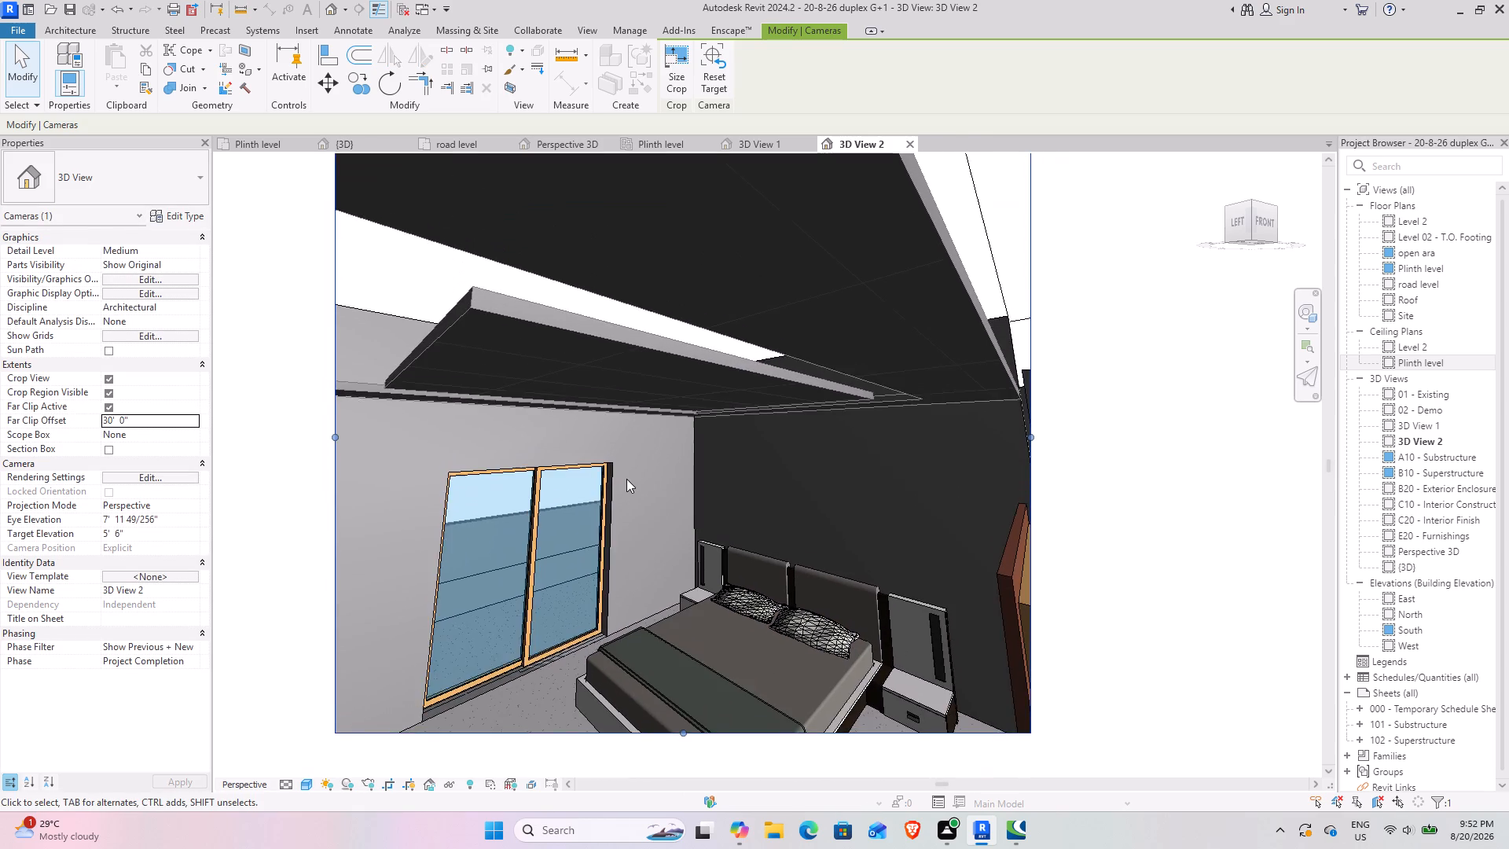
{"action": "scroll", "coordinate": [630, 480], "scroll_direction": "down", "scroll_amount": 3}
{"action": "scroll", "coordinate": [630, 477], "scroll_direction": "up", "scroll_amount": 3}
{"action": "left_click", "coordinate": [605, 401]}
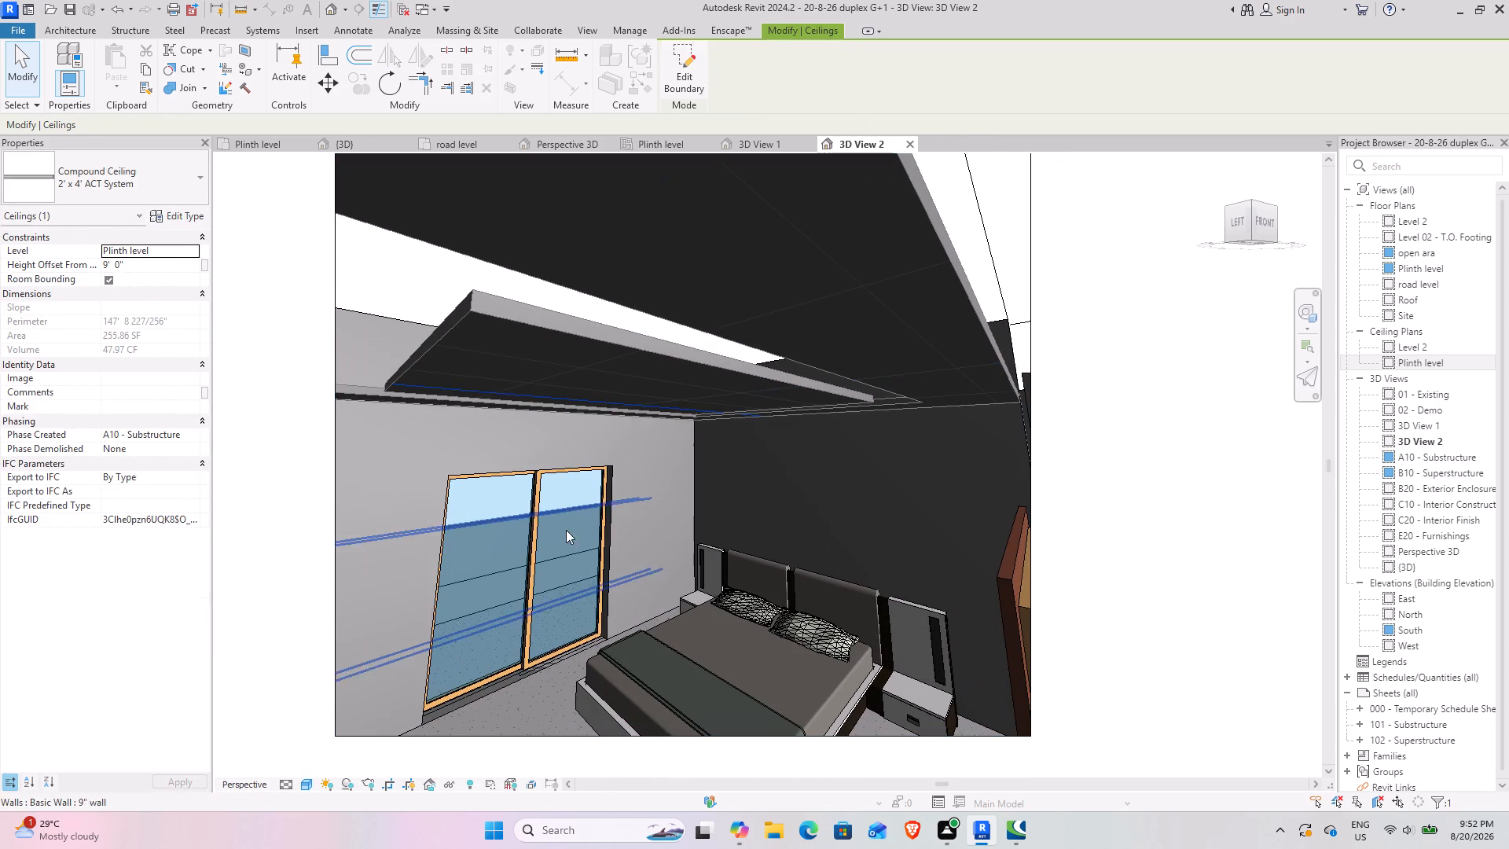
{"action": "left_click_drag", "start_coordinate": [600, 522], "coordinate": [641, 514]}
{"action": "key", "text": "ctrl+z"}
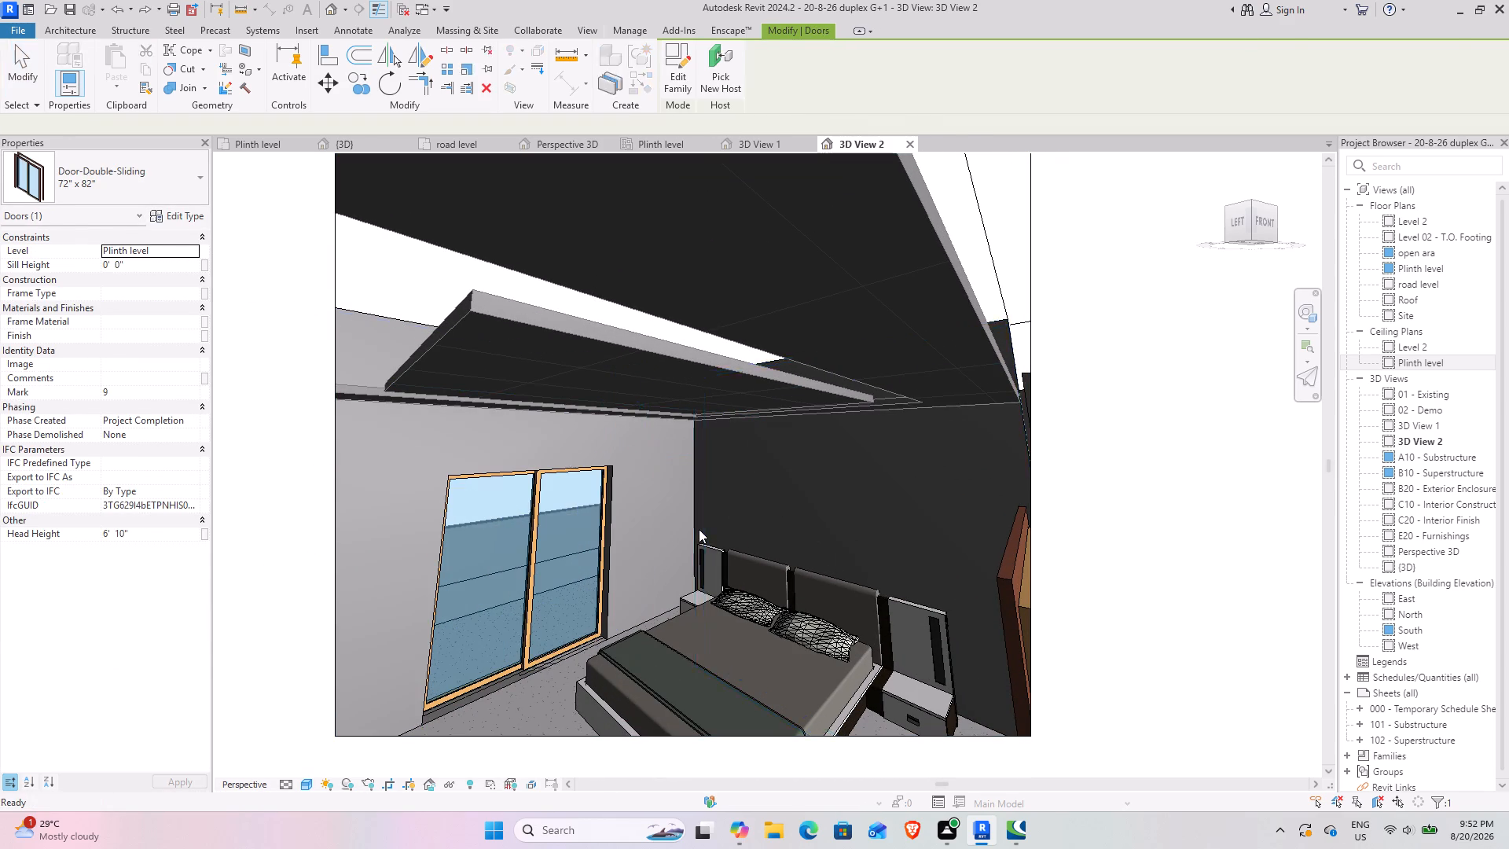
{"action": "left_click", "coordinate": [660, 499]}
Change the bedroom ceiling's type to the compound ceiling GWB on Mtl Stud.
{"action": "middle_click_drag", "start_coordinate": [633, 557], "coordinate": [670, 585]}
{"action": "middle_click_drag", "start_coordinate": [670, 473], "coordinate": [642, 496]}
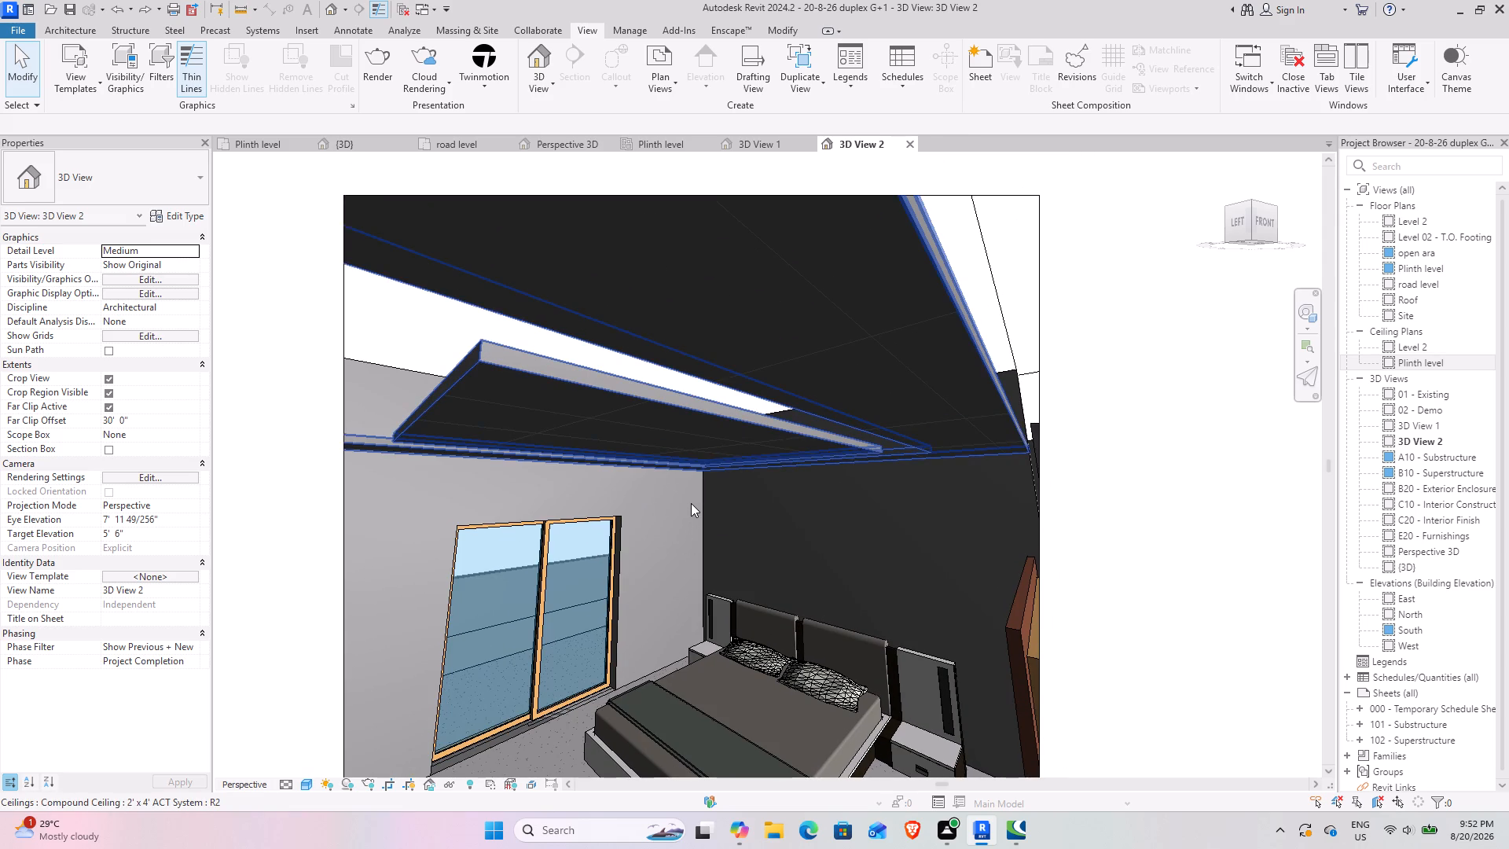
{"action": "scroll", "coordinate": [691, 501], "scroll_direction": "down", "scroll_amount": 1}
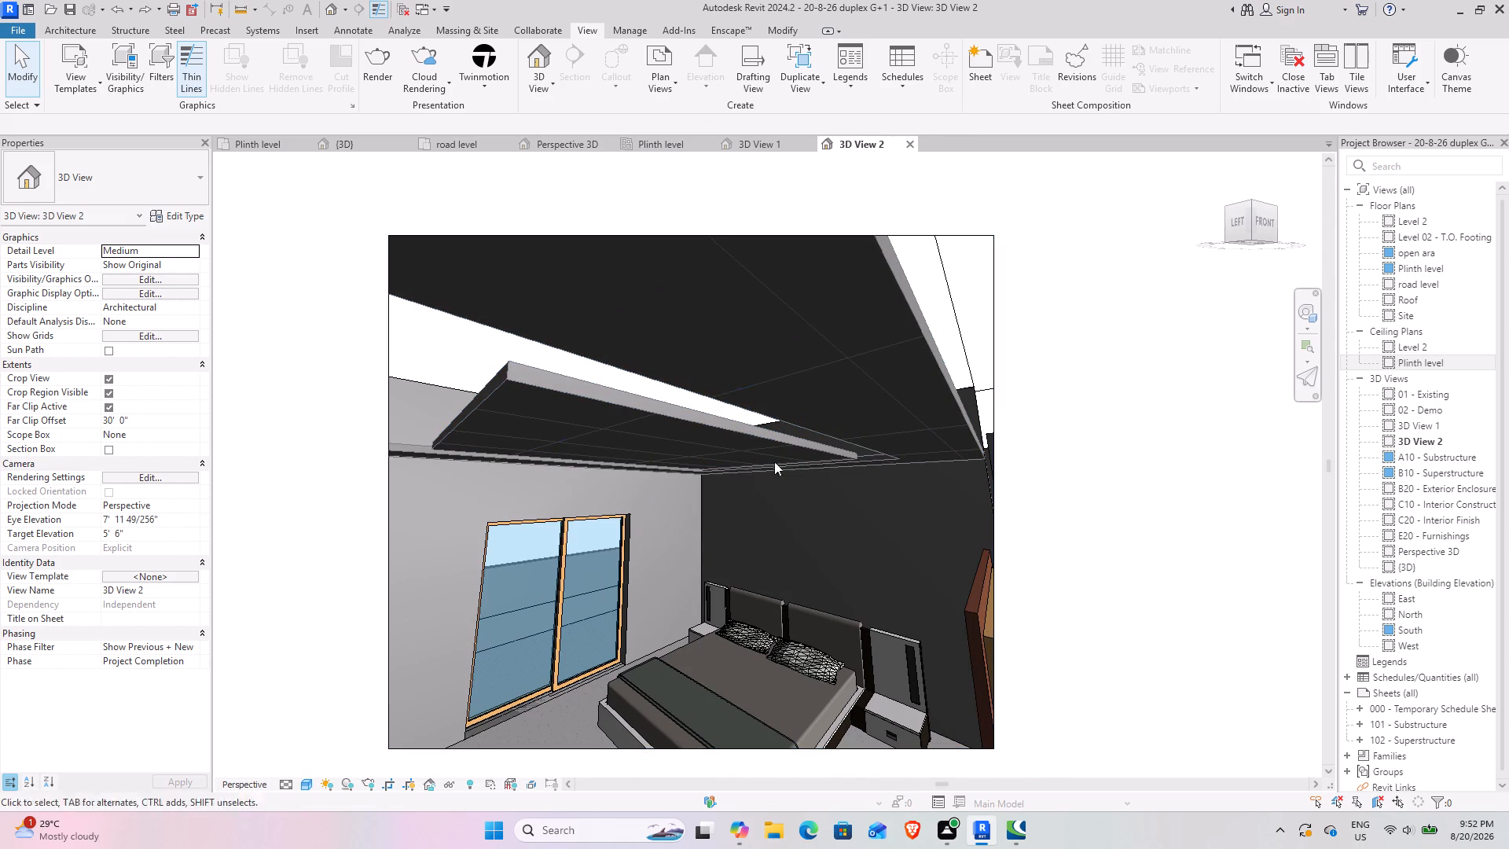
{"action": "left_click", "coordinate": [703, 398]}
{"action": "left_click", "coordinate": [119, 164]}
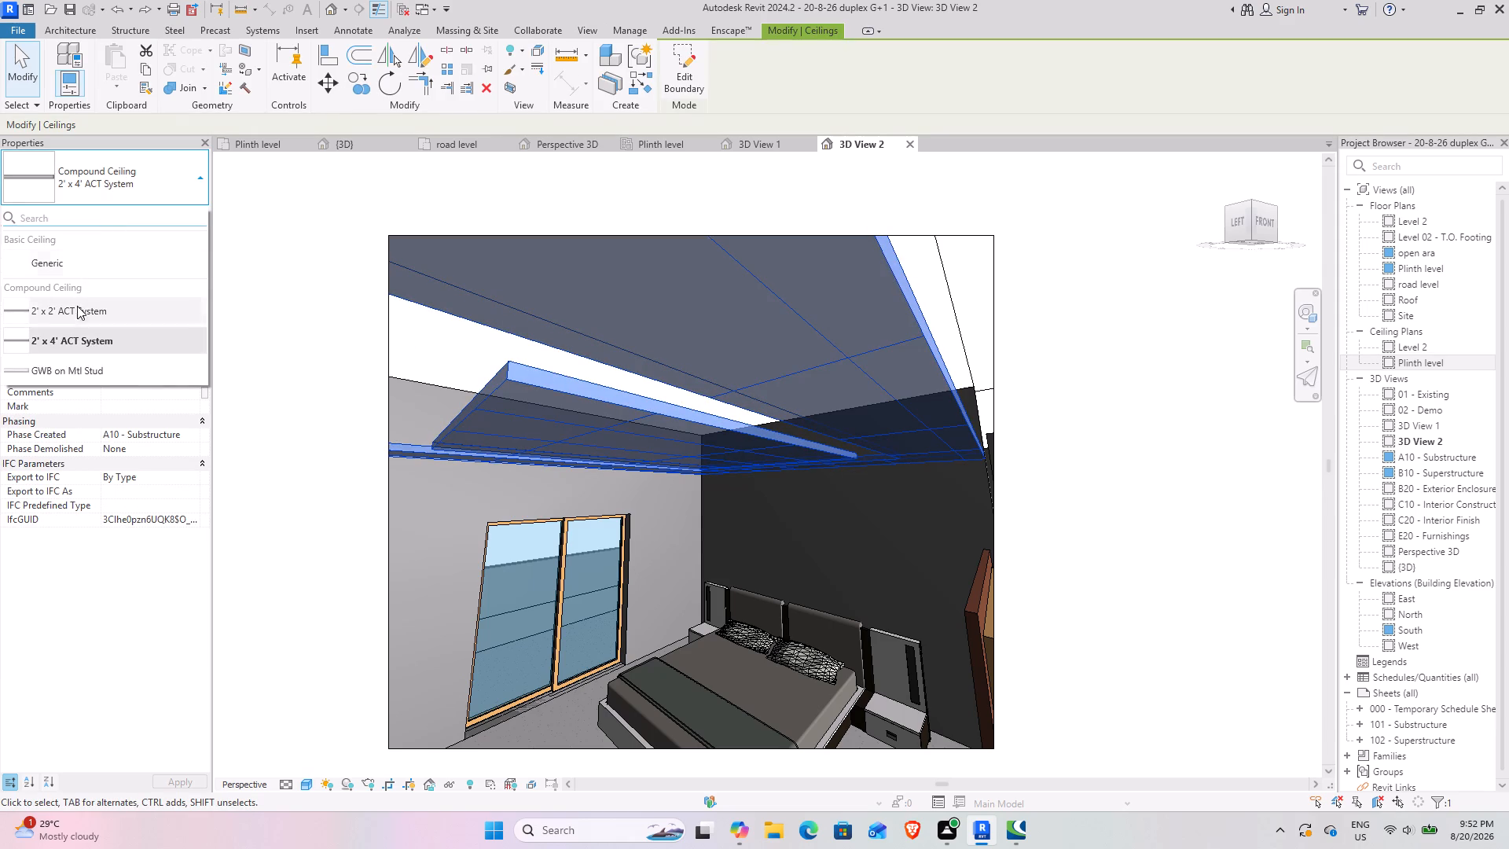
{"action": "left_click", "coordinate": [103, 372]}
{"action": "left_click", "coordinate": [666, 558]}
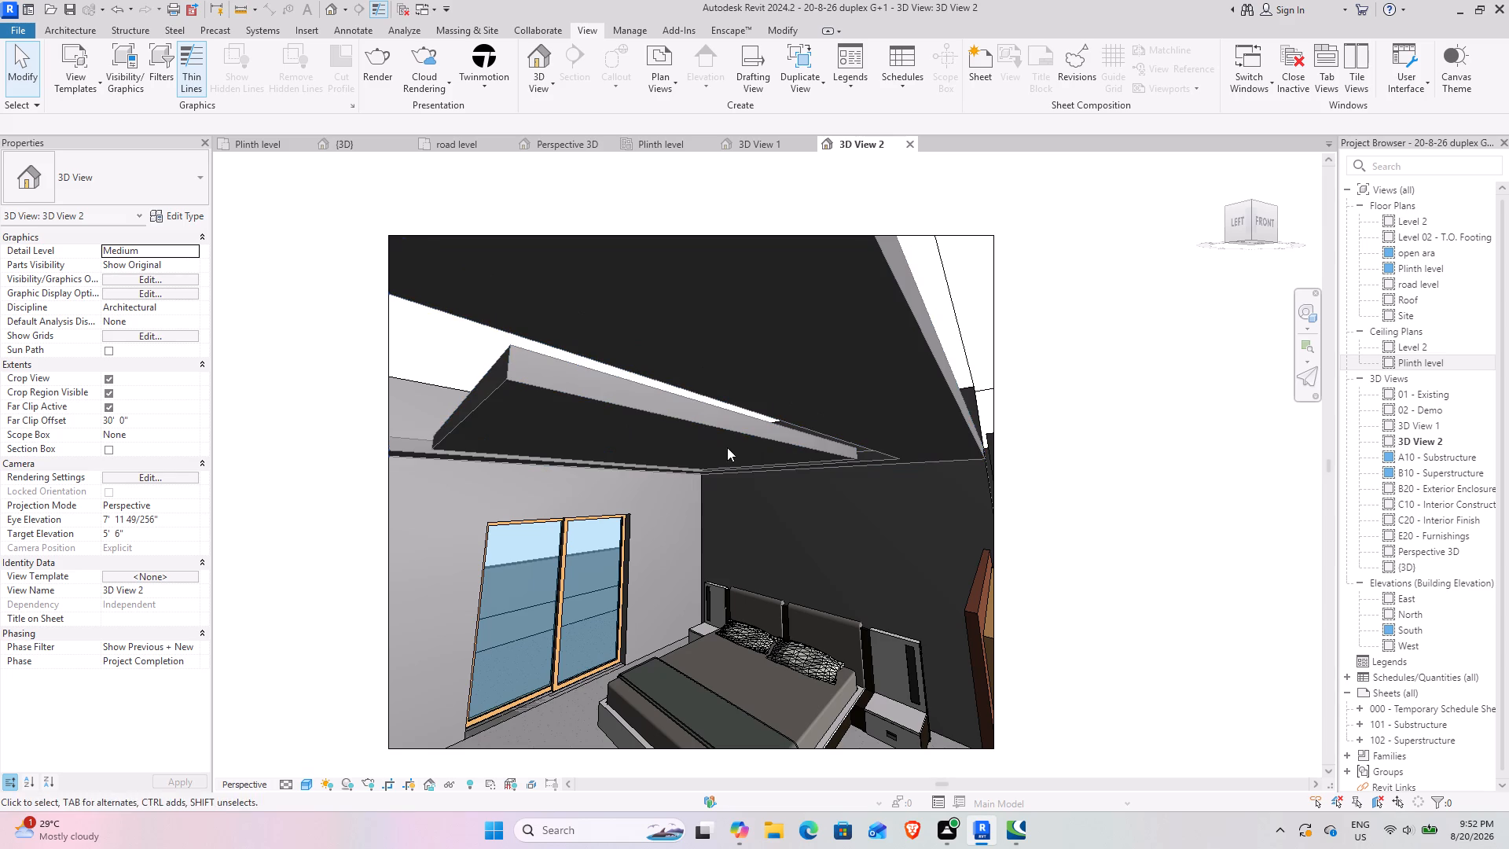
Compare the bedroom layout in the Plinth level floor plan with the bed and ceiling in 3D View 2.
{"action": "left_click", "coordinate": [265, 136]}
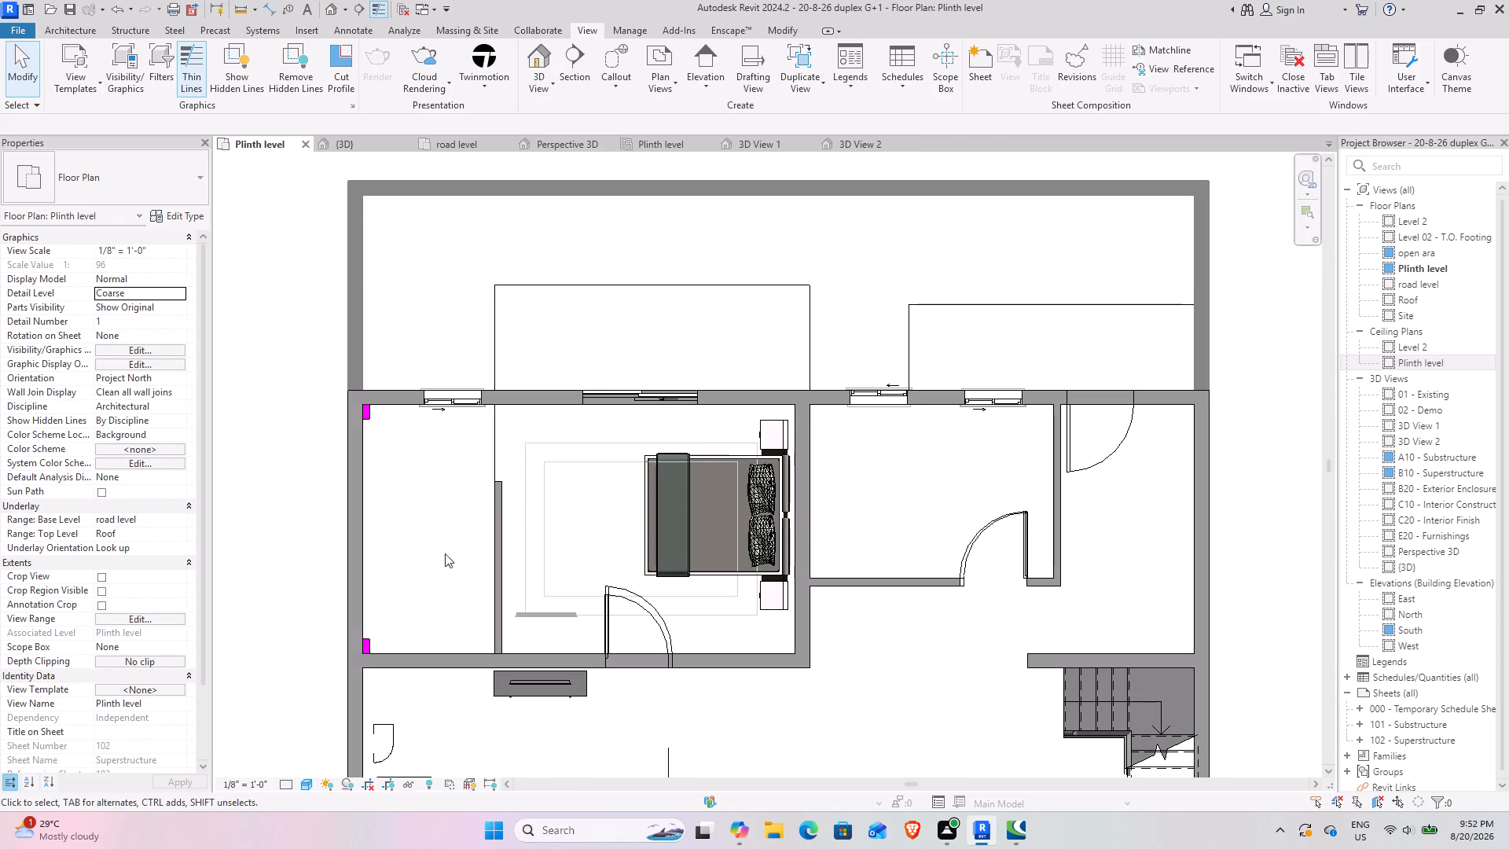
{"action": "middle_click_drag", "start_coordinate": [521, 482], "coordinate": [441, 326]}
{"action": "left_click", "coordinate": [844, 143]}
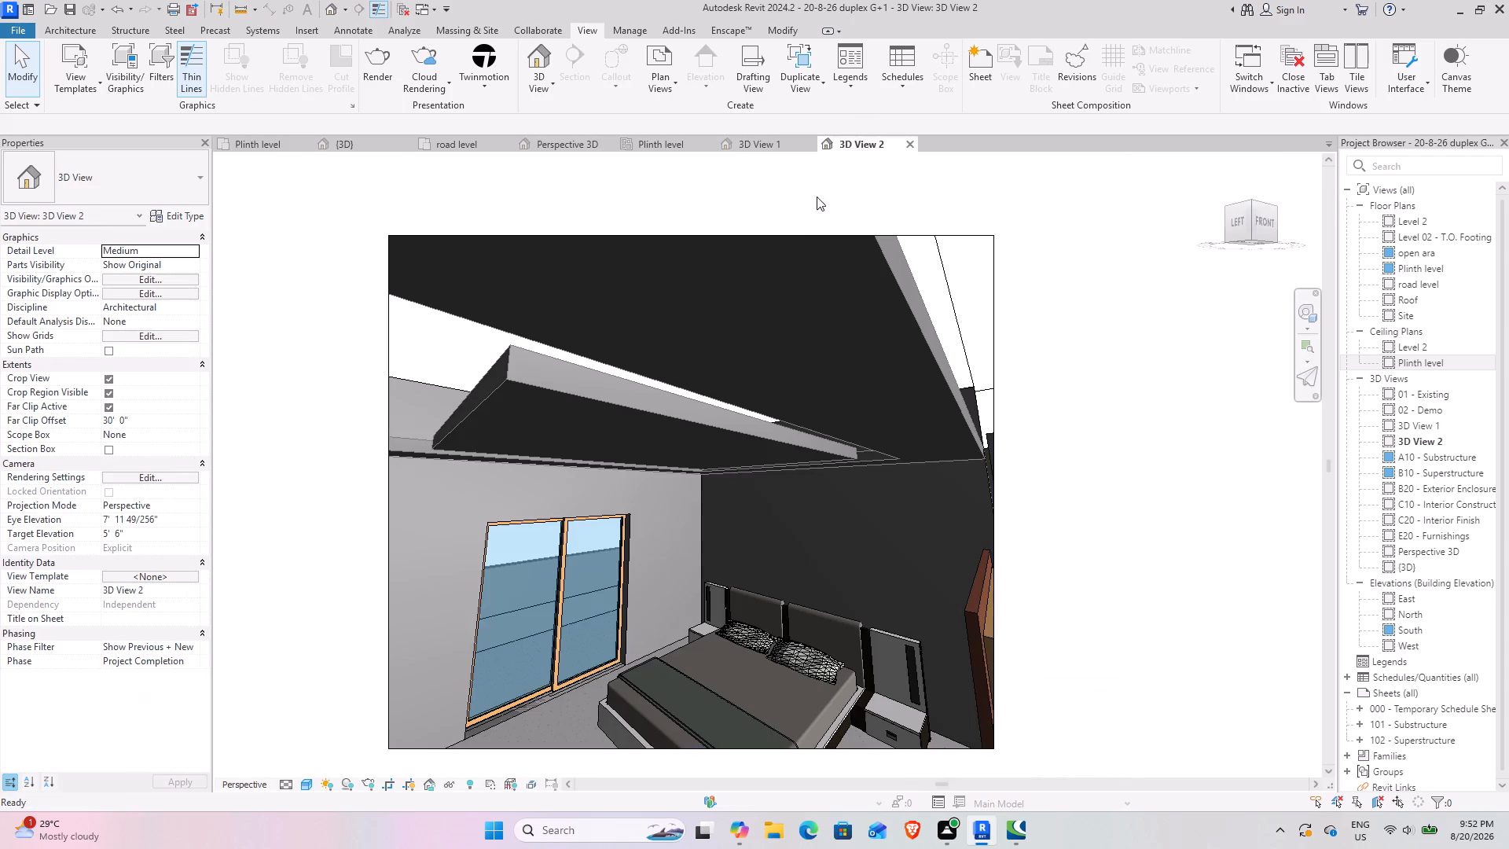
{"action": "left_click", "coordinate": [711, 583]}
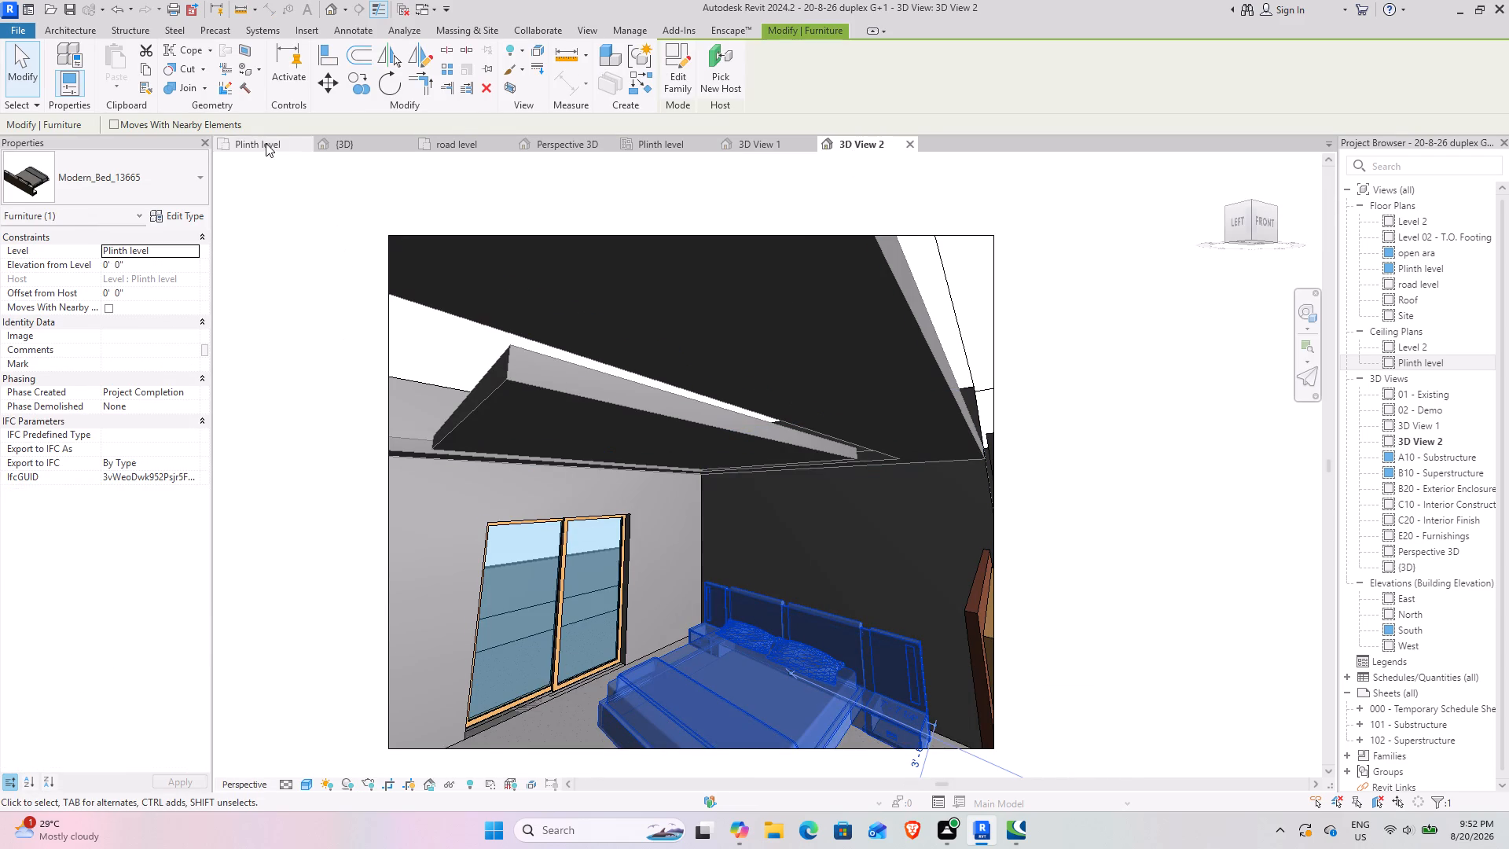
{"action": "left_click", "coordinate": [265, 142]}
{"action": "left_click", "coordinate": [812, 624]}
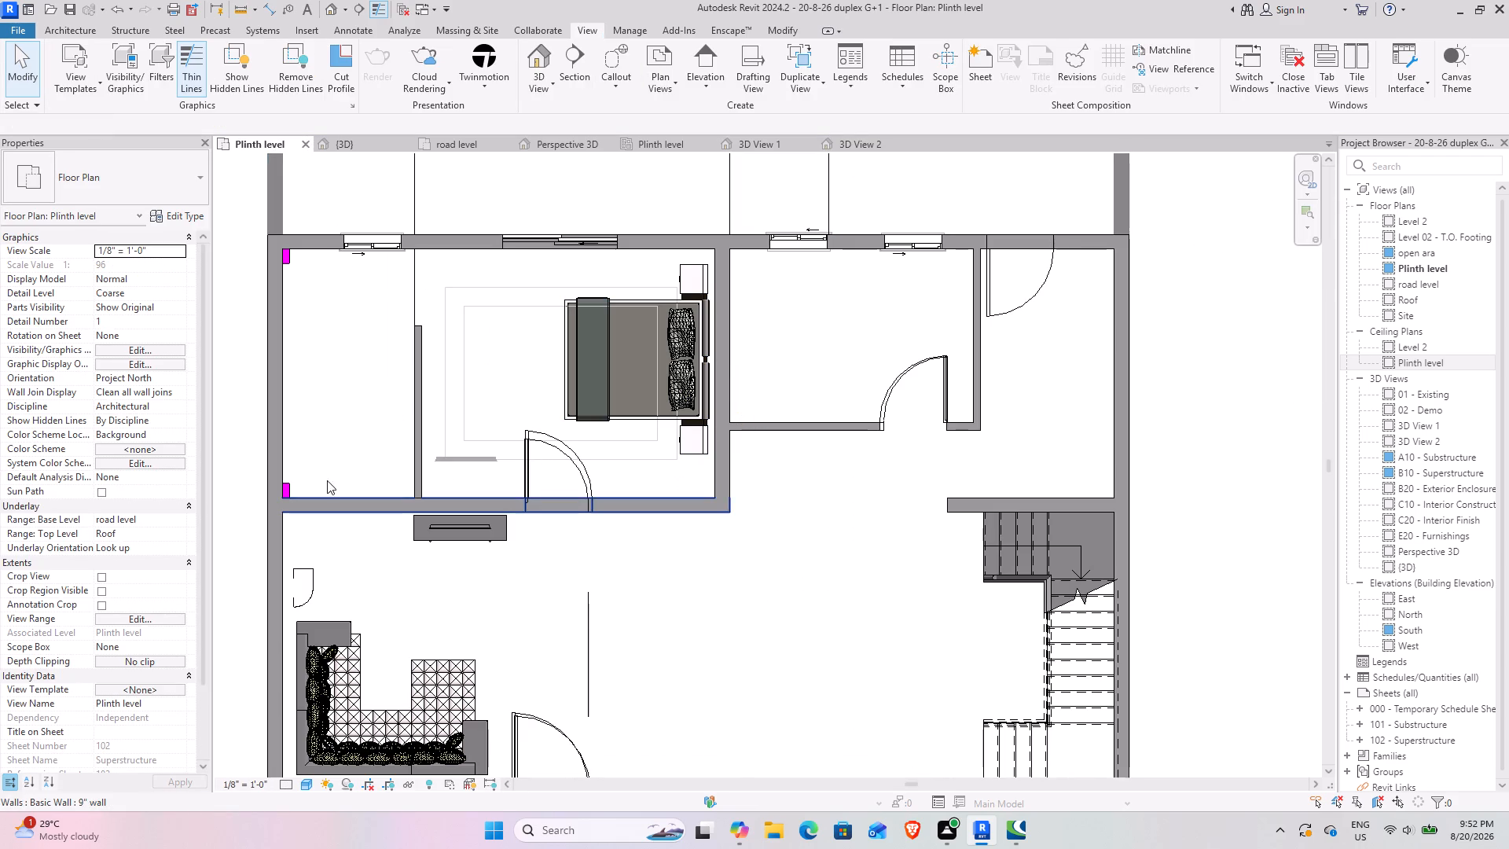
{"action": "scroll", "coordinate": [370, 498], "scroll_direction": "down", "scroll_amount": 2}
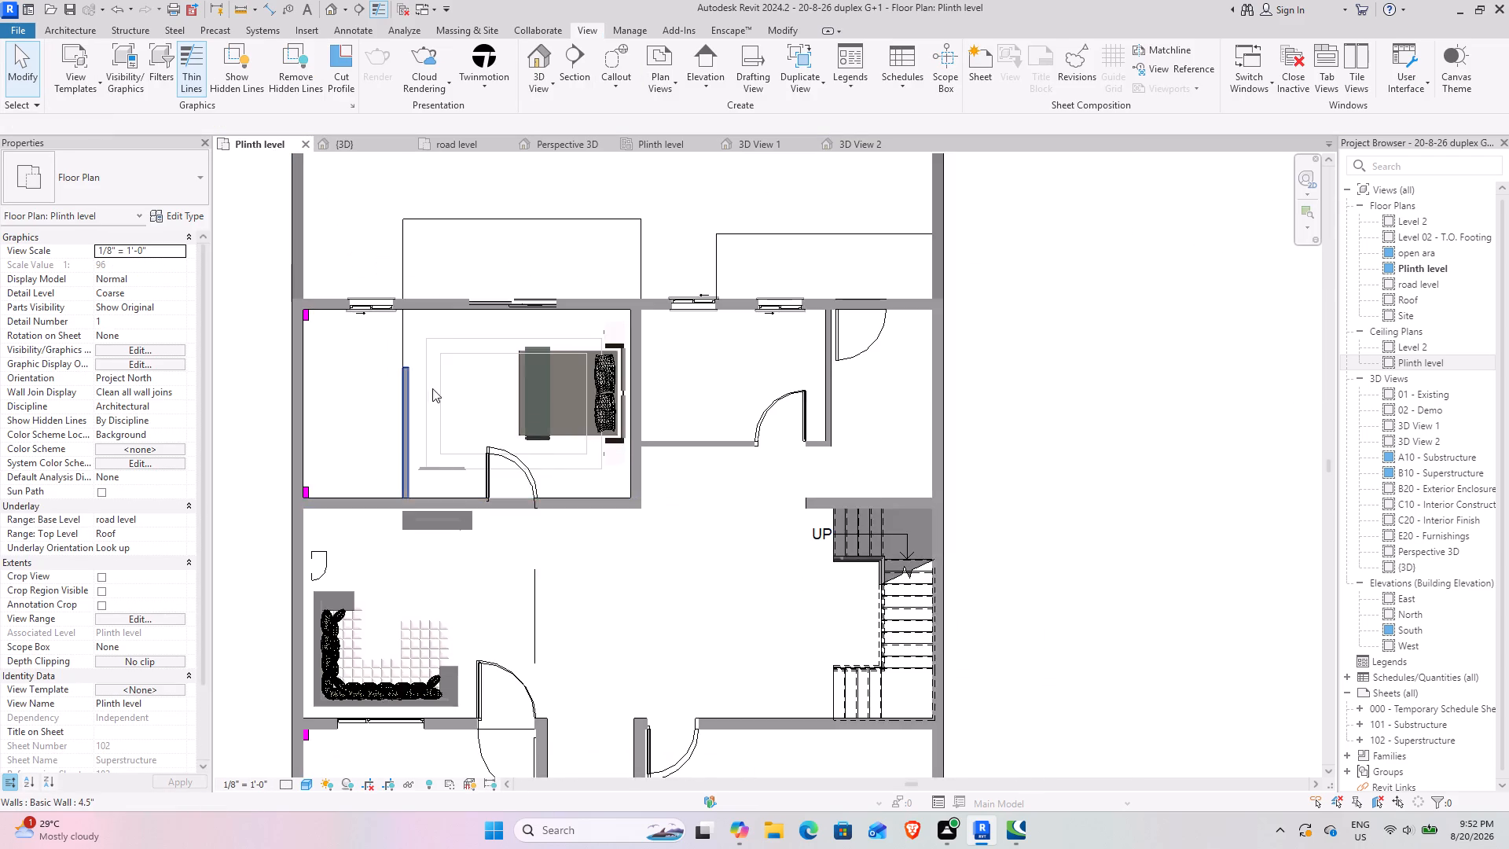
{"action": "middle_click_drag", "start_coordinate": [431, 388], "coordinate": [486, 468]}
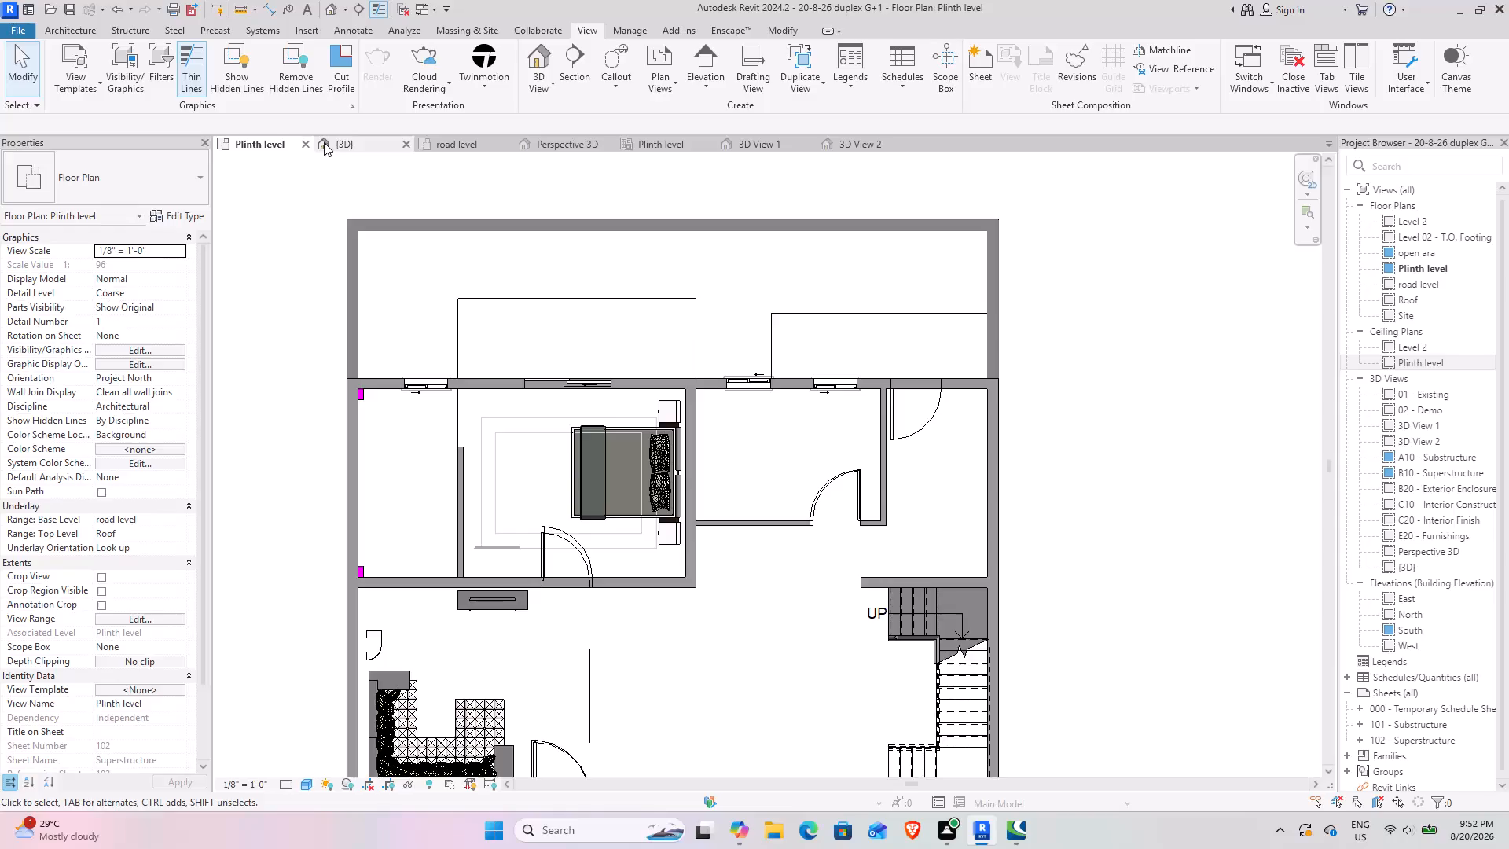
Examine the bedroom ceiling and its inset border band from above in the {3D} view and 3D View 1.
{"action": "left_click", "coordinate": [324, 142]}
{"action": "scroll", "coordinate": [606, 568], "scroll_direction": "down", "scroll_amount": 3}
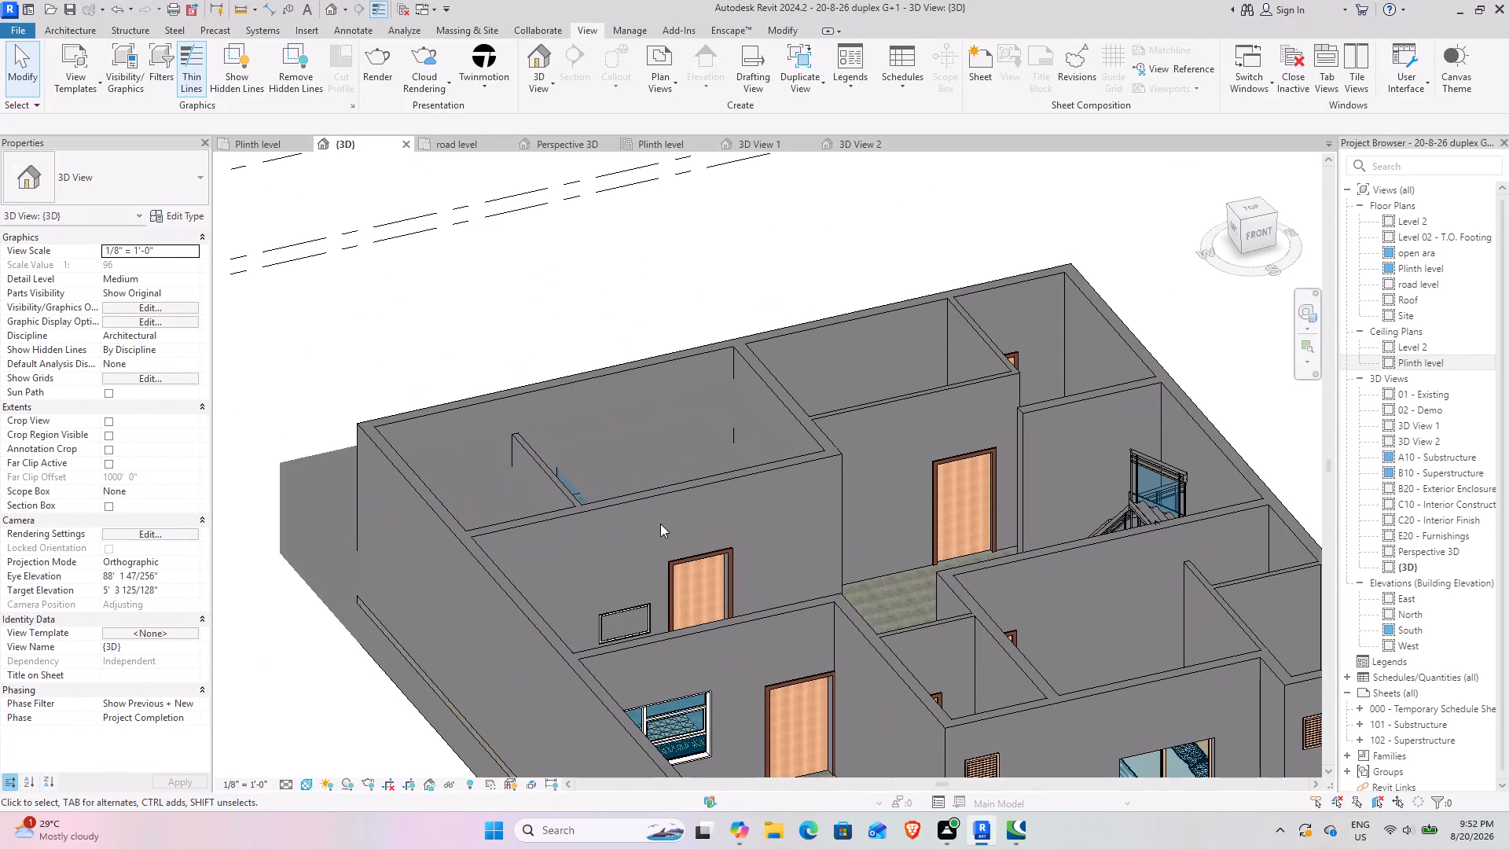
{"action": "middle_click_drag", "start_coordinate": [640, 529], "coordinate": [567, 649], "text": "shift"}
{"action": "middle_click_drag", "start_coordinate": [507, 529], "coordinate": [516, 536], "text": "shift"}
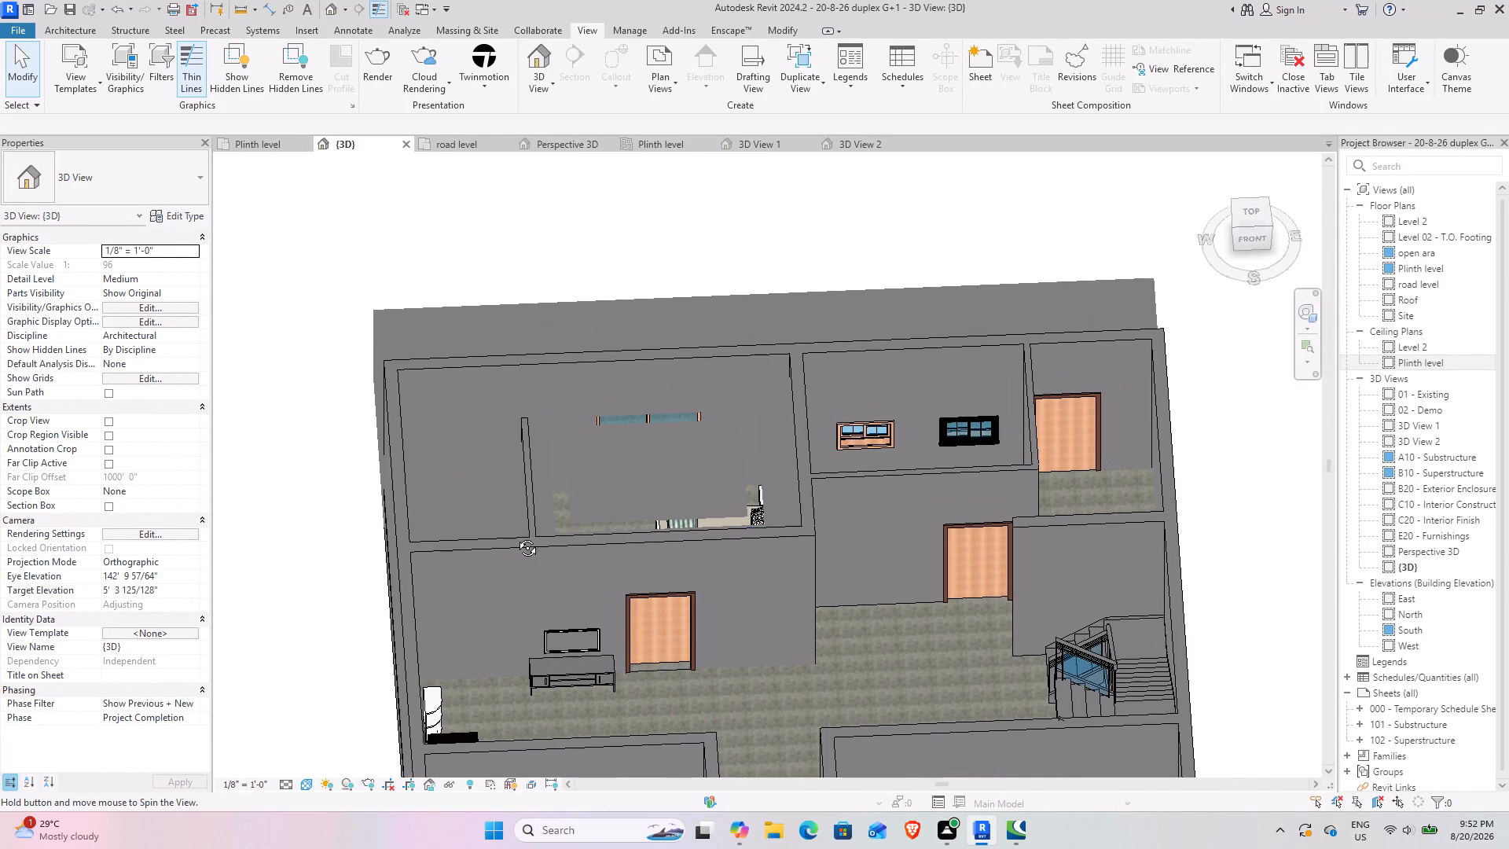
{"action": "middle_click_drag", "start_coordinate": [516, 536], "coordinate": [525, 669], "text": "shift"}
{"action": "scroll", "coordinate": [650, 438], "scroll_direction": "up", "scroll_amount": 3}
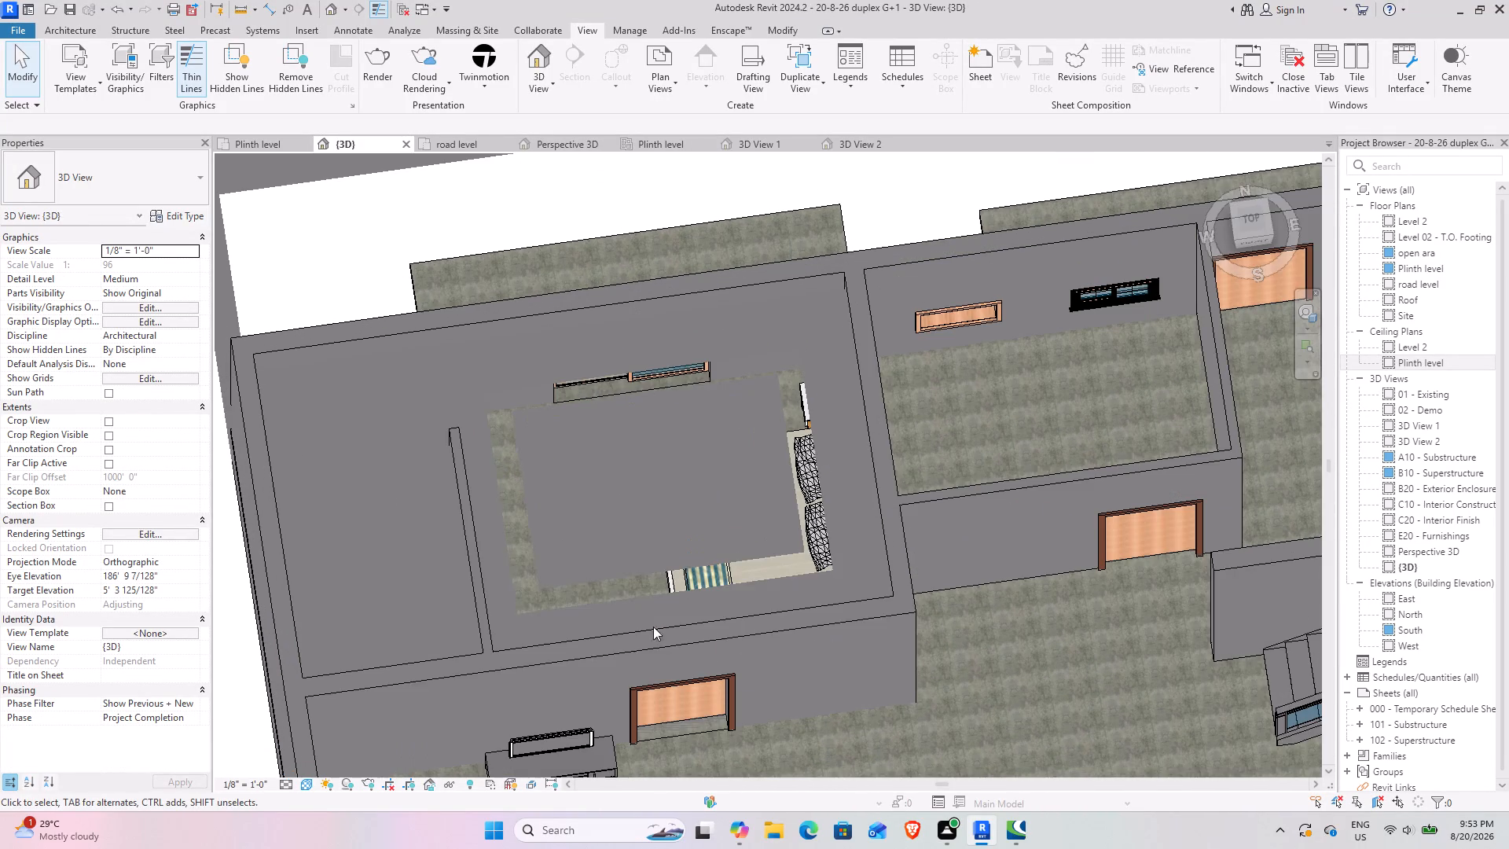
{"action": "middle_click_drag", "start_coordinate": [602, 598], "coordinate": [615, 389], "text": "shift"}
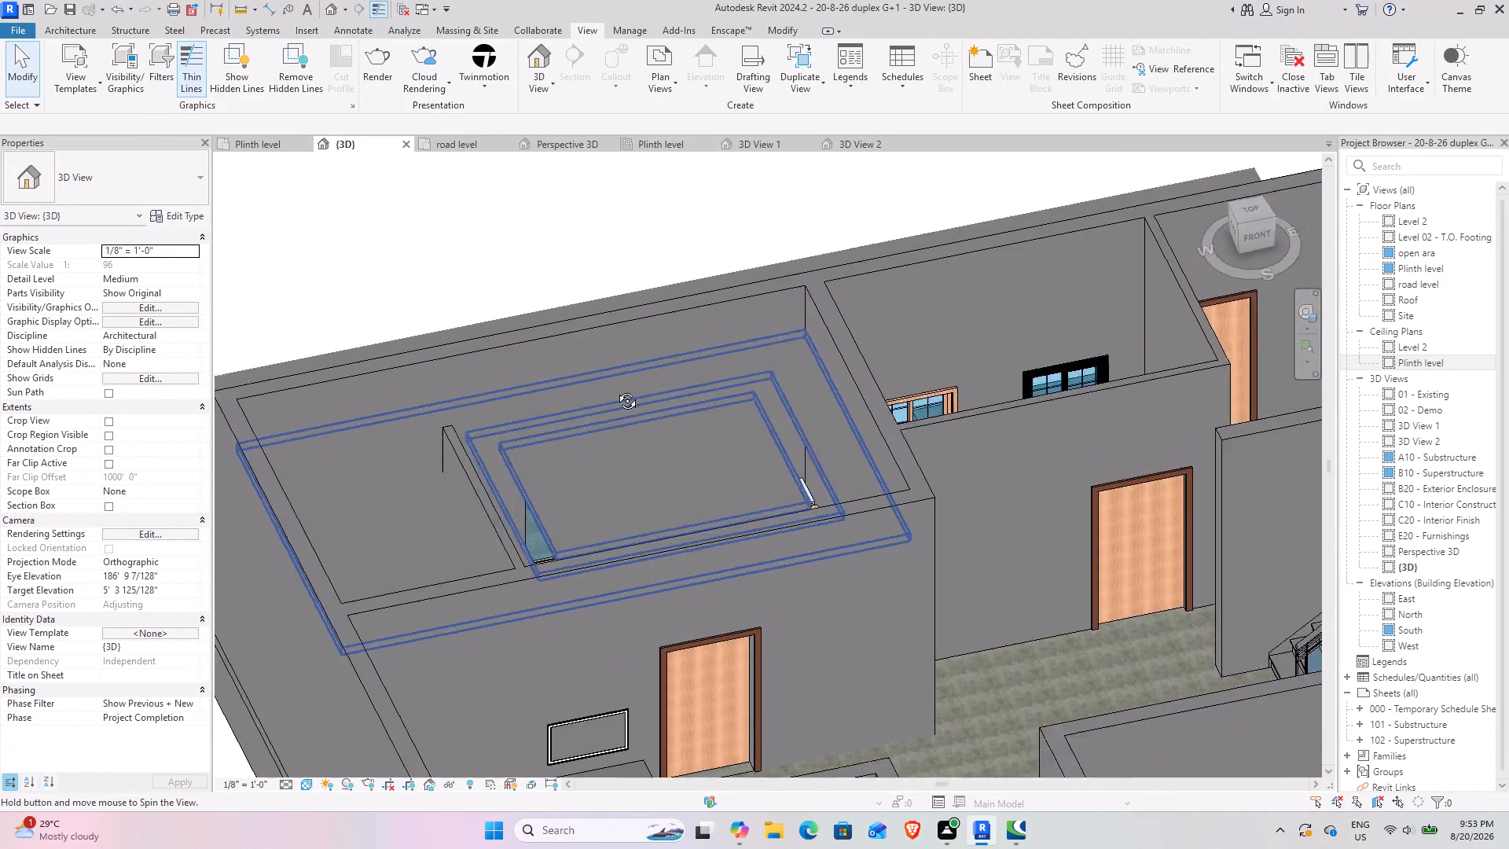
{"action": "middle_click_drag", "start_coordinate": [615, 389], "coordinate": [329, 225], "text": "shift"}
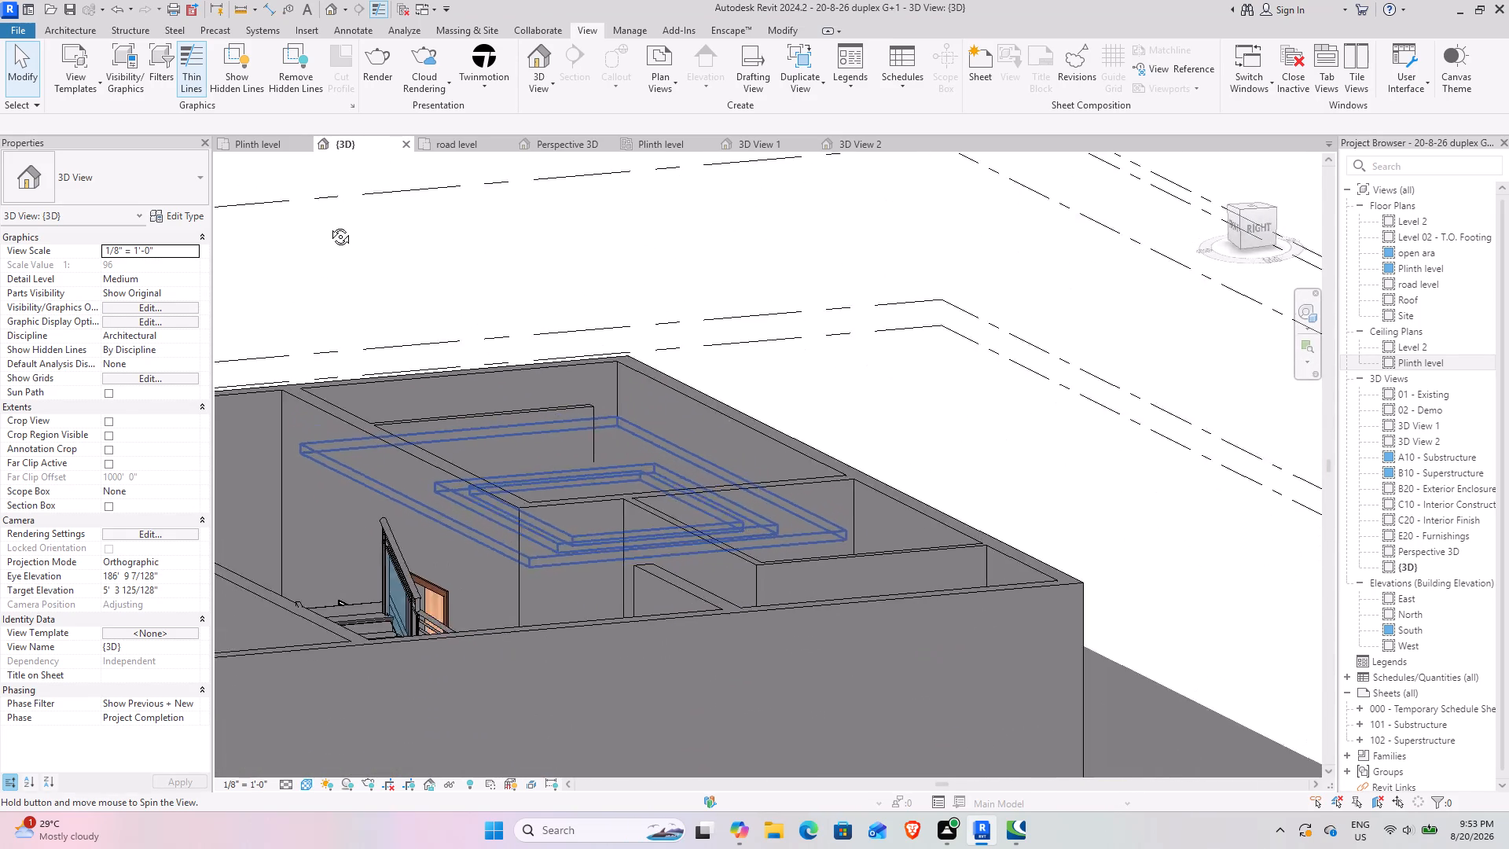
{"action": "middle_click_drag", "start_coordinate": [329, 225], "coordinate": [294, 233], "text": "shift"}
{"action": "middle_click_drag", "start_coordinate": [434, 458], "coordinate": [251, 498], "text": "shift"}
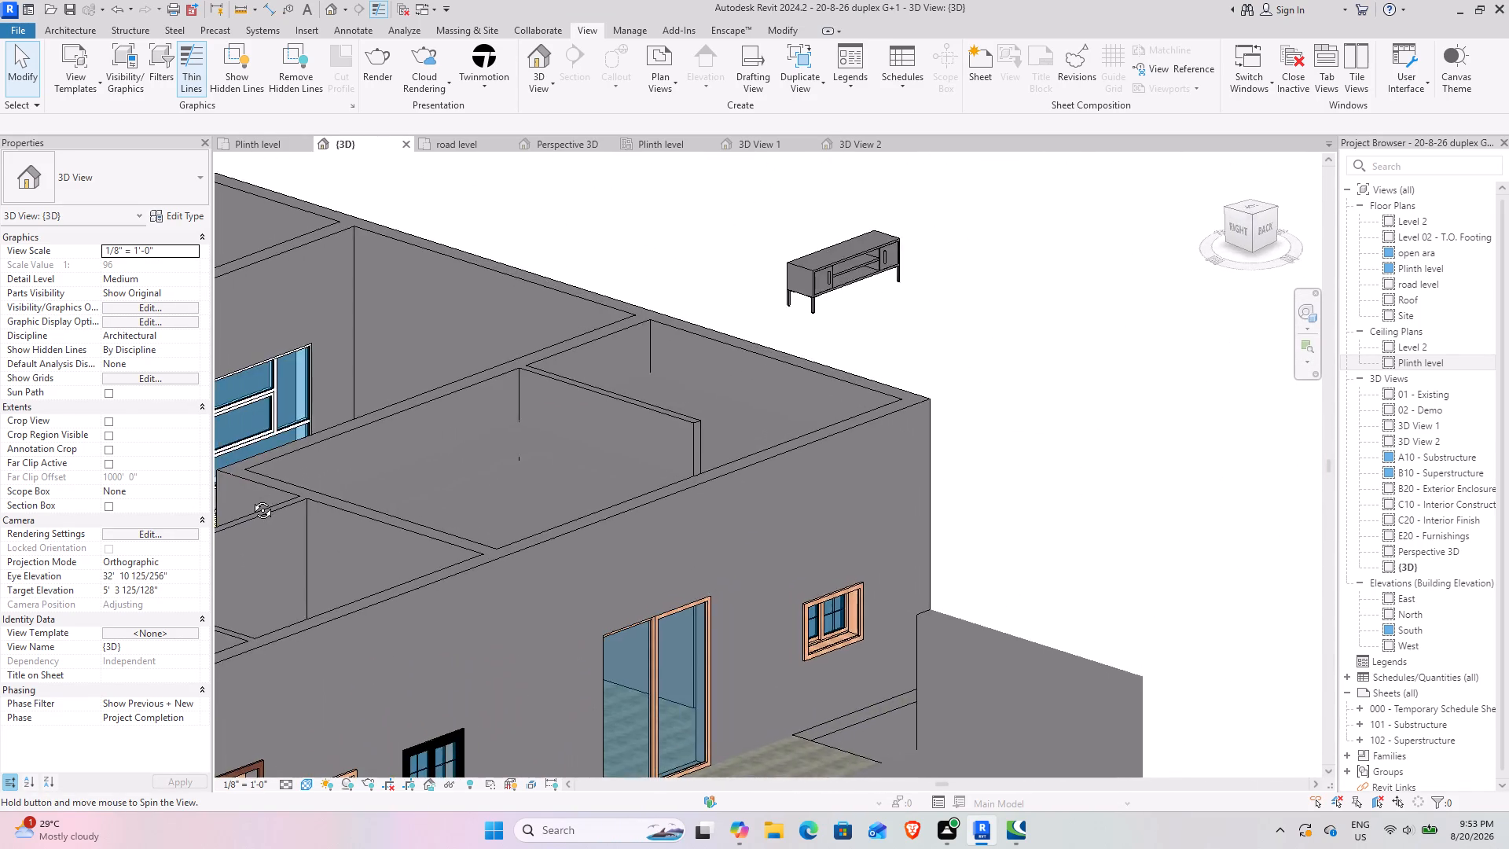
{"action": "middle_click_drag", "start_coordinate": [251, 498], "coordinate": [662, 465], "text": "shift"}
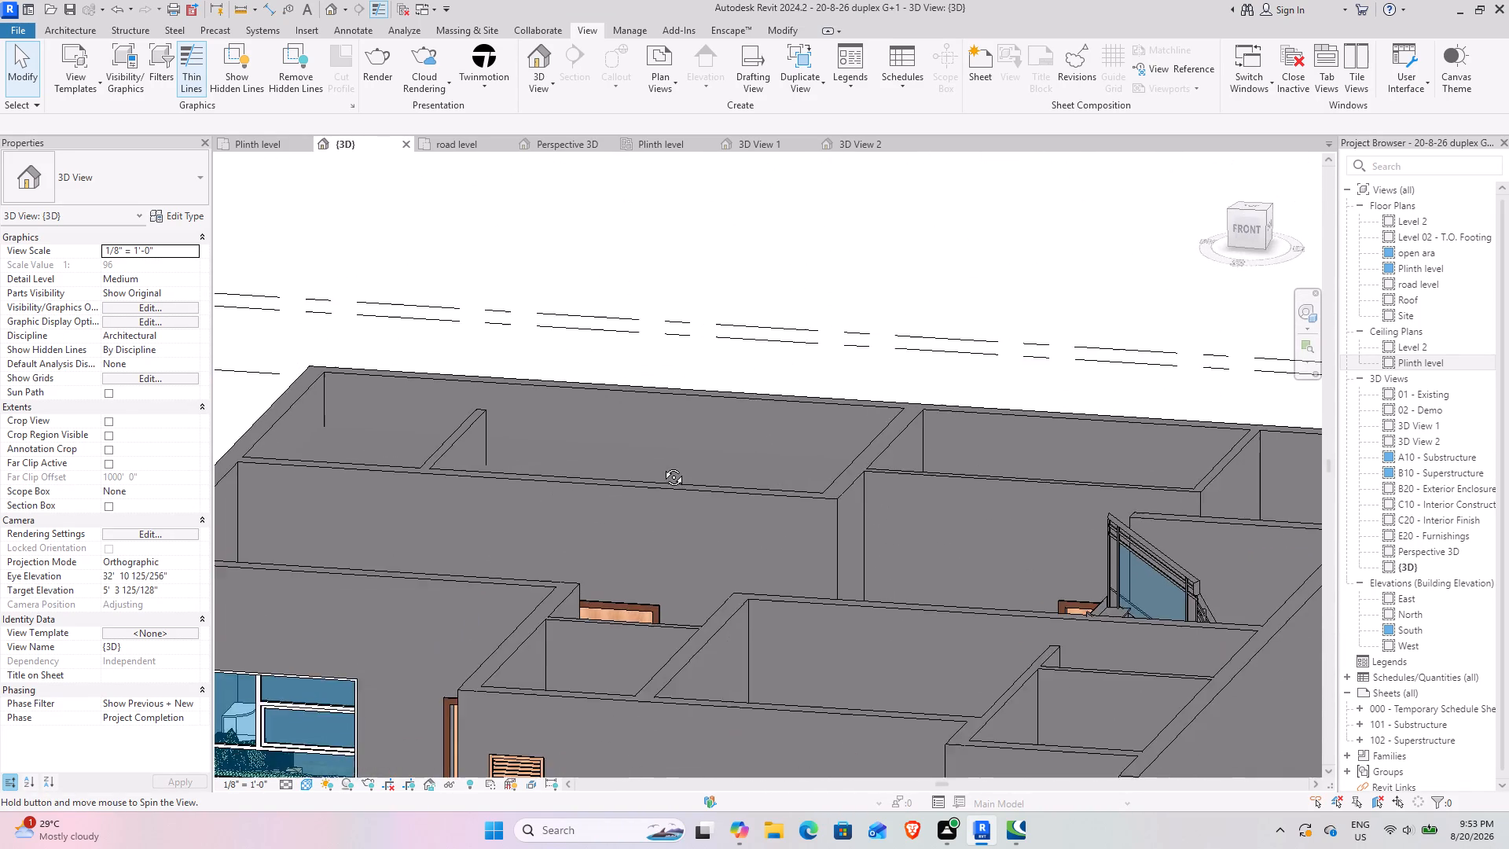
{"action": "middle_click_drag", "start_coordinate": [662, 465], "coordinate": [663, 607], "text": "shift"}
{"action": "middle_click_drag", "start_coordinate": [571, 425], "coordinate": [517, 192]}
{"action": "middle_click_drag", "start_coordinate": [530, 471], "coordinate": [562, 535]}
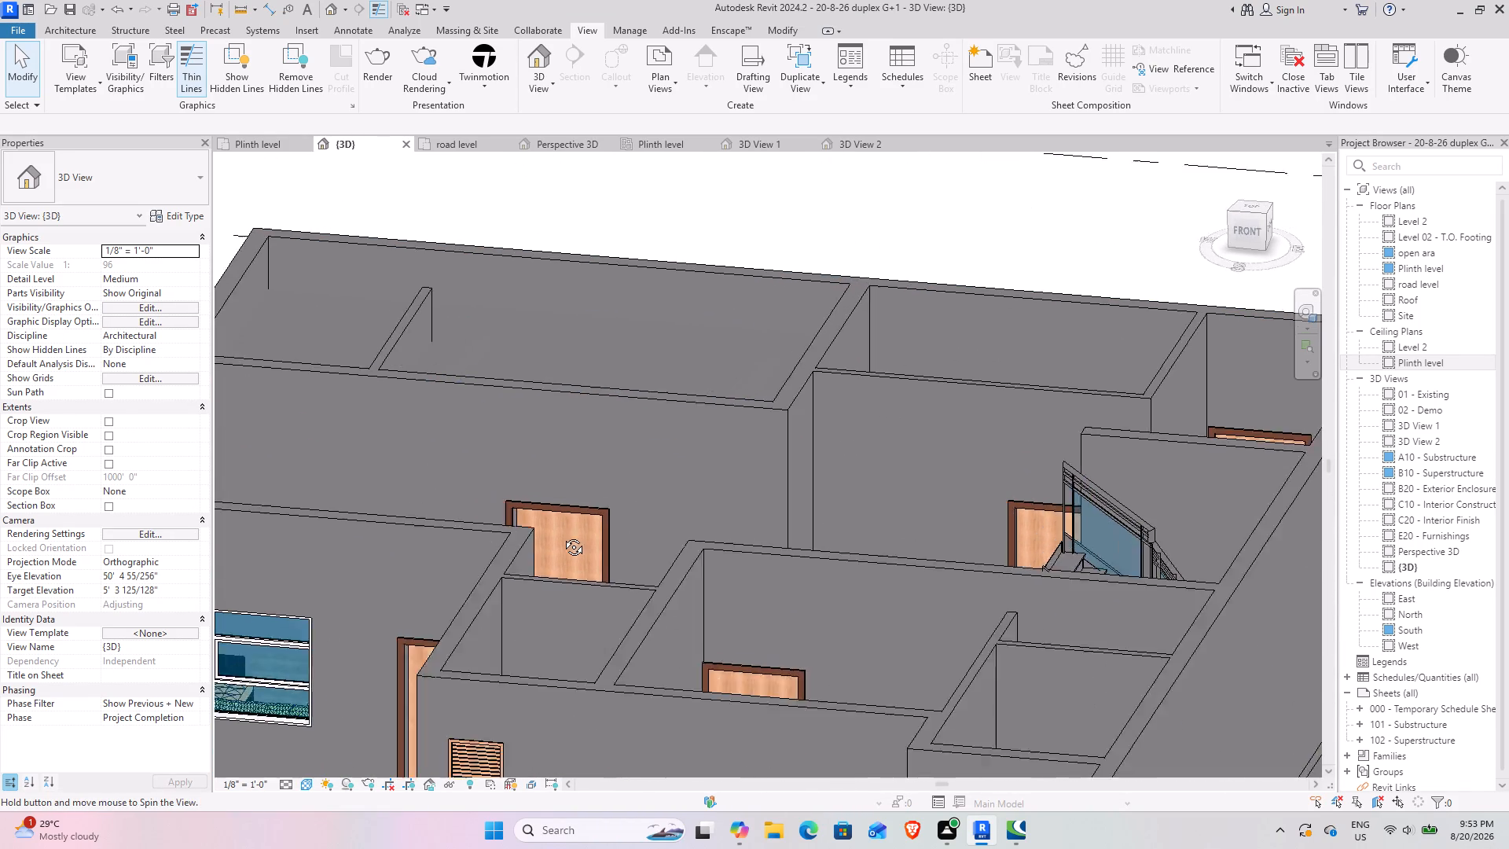
{"action": "middle_click_drag", "start_coordinate": [562, 535], "coordinate": [591, 607]}
{"action": "middle_click_drag", "start_coordinate": [564, 483], "coordinate": [555, 529]}
{"action": "left_click", "coordinate": [596, 476]}
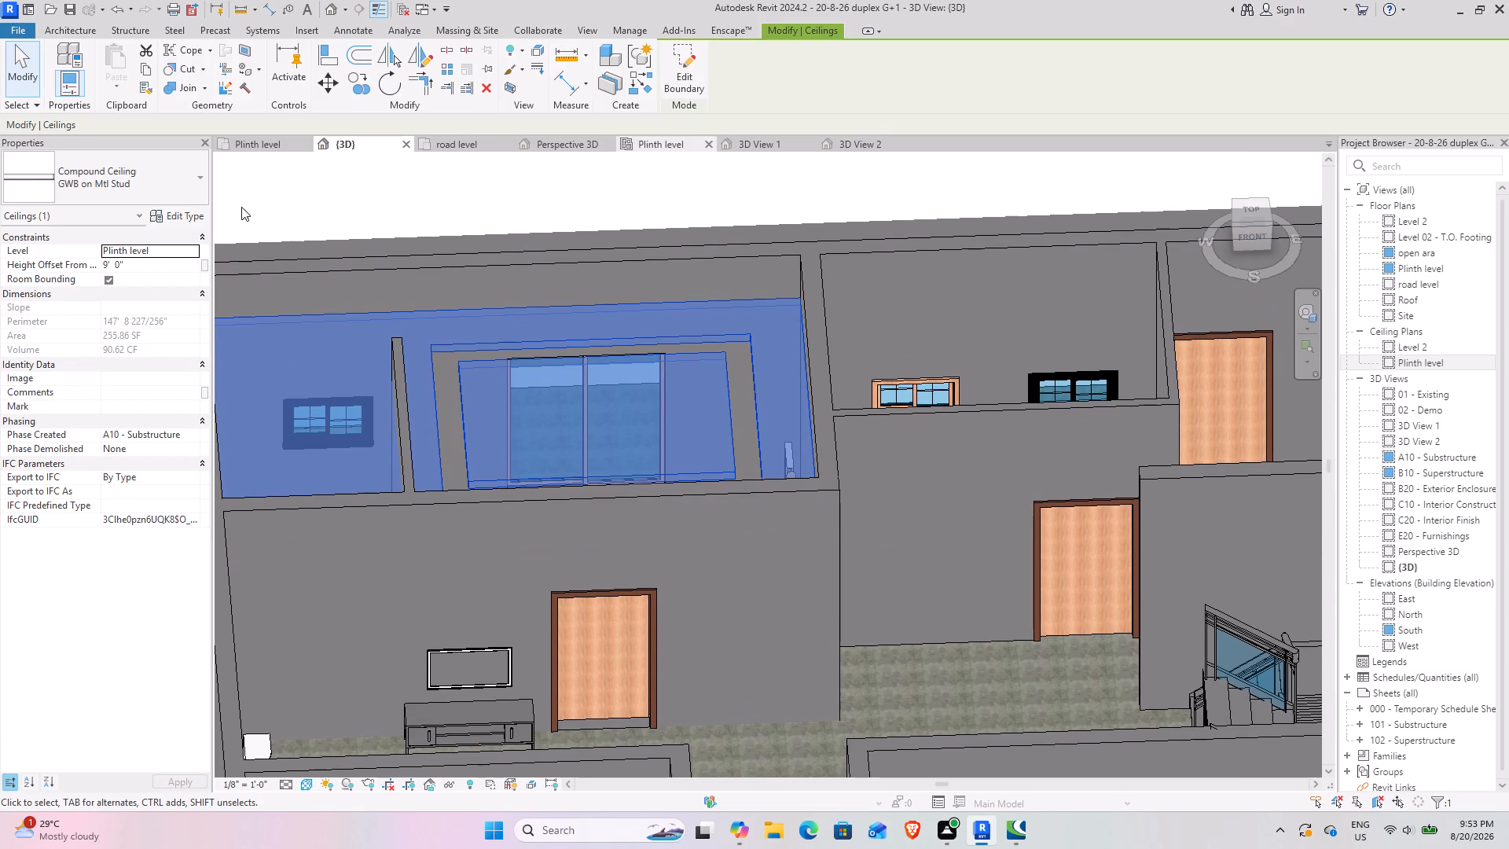
{"action": "left_click", "coordinate": [607, 164]}
{"action": "left_click", "coordinate": [761, 144]}
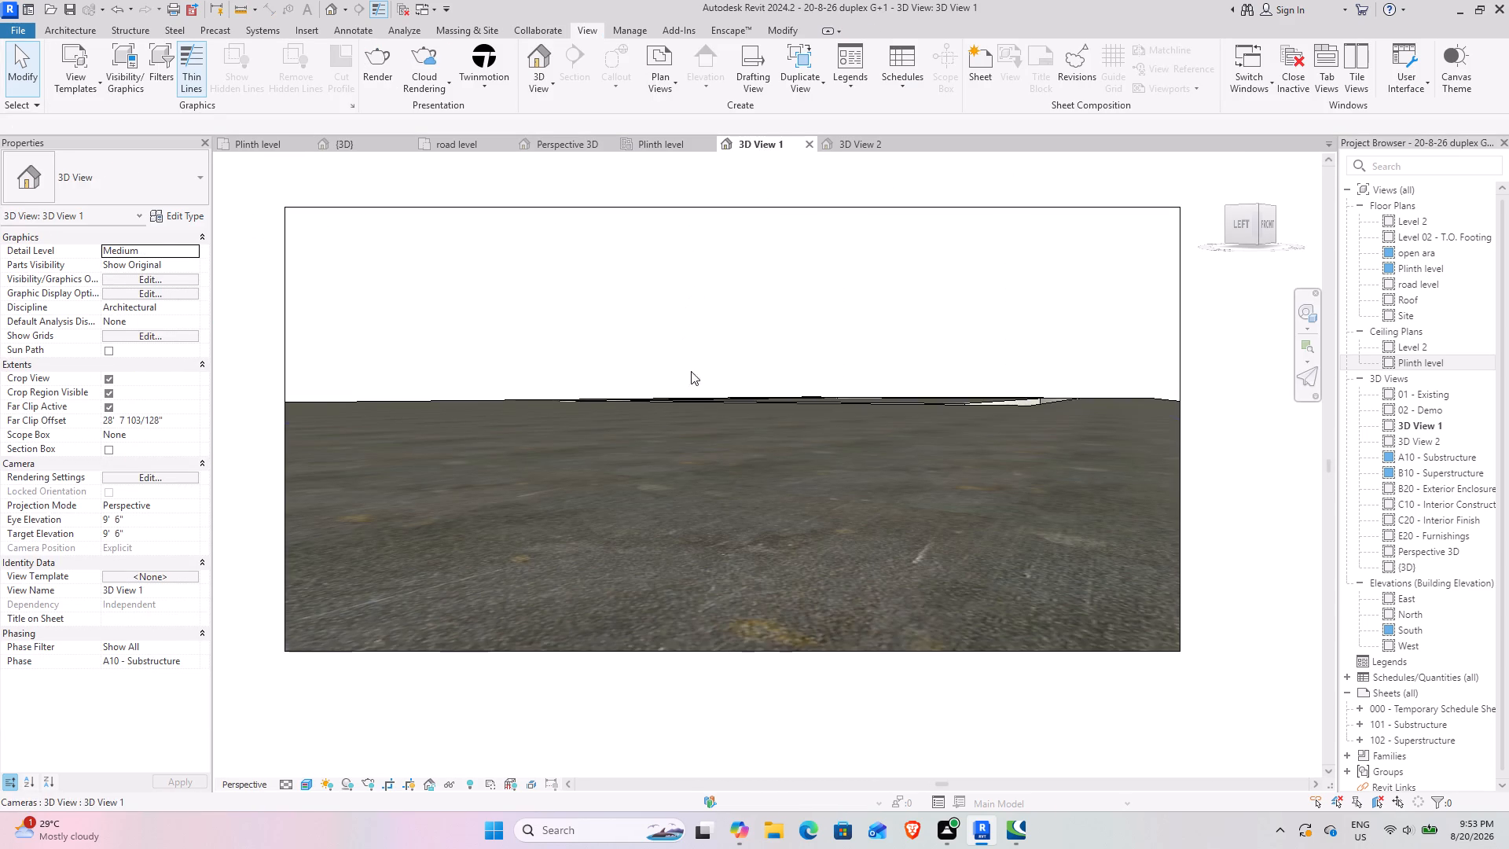
{"action": "scroll", "coordinate": [909, 399], "scroll_direction": "up", "scroll_amount": 3}
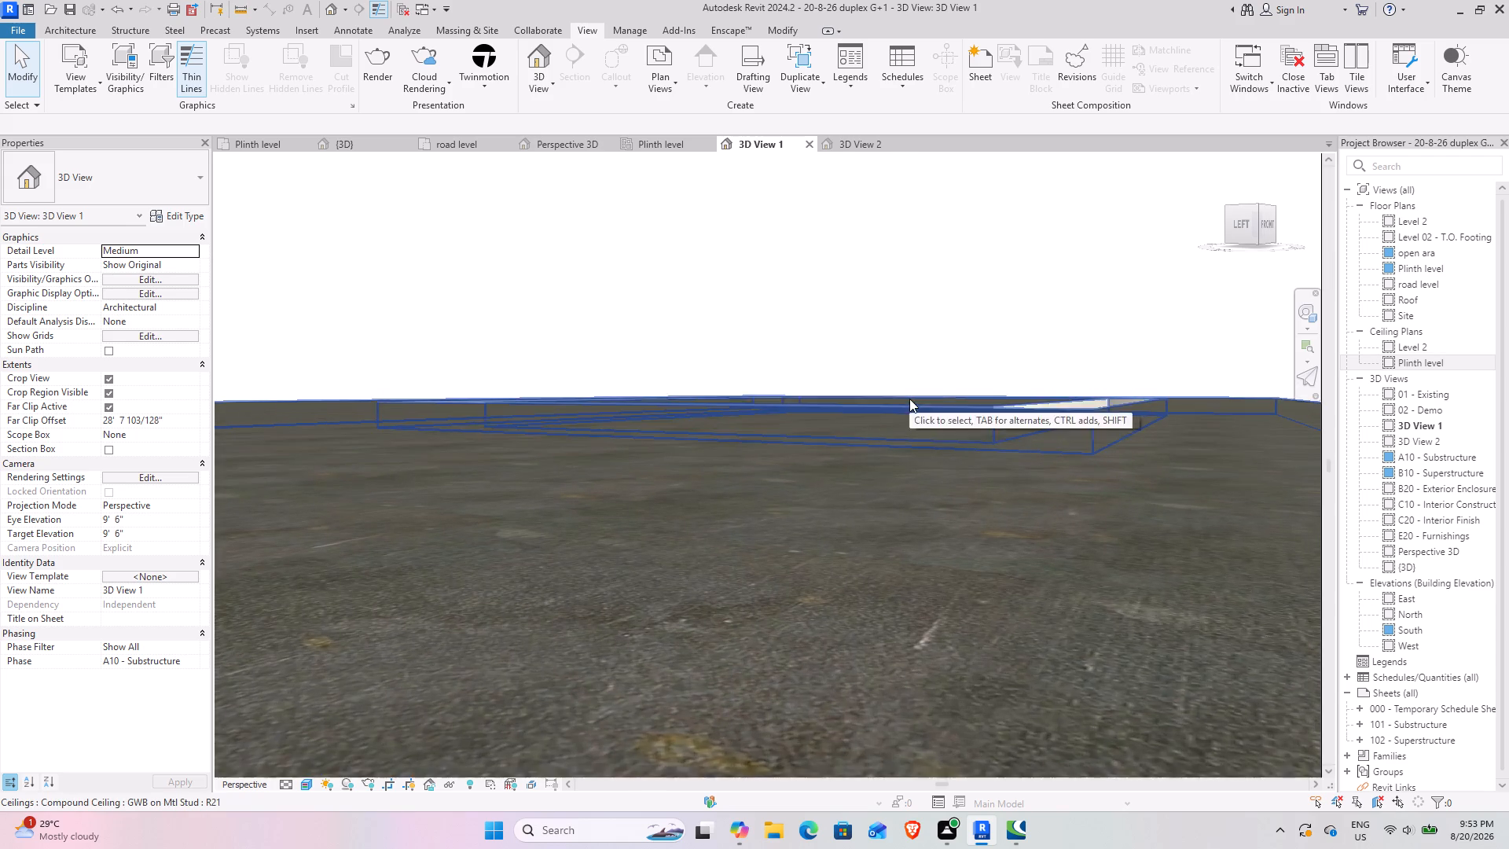
{"action": "scroll", "coordinate": [909, 399], "scroll_direction": "down", "scroll_amount": 2}
{"action": "middle_click_drag", "start_coordinate": [879, 386], "coordinate": [862, 486]}
{"action": "middle_click_drag", "start_coordinate": [842, 391], "coordinate": [839, 445], "text": "shift"}
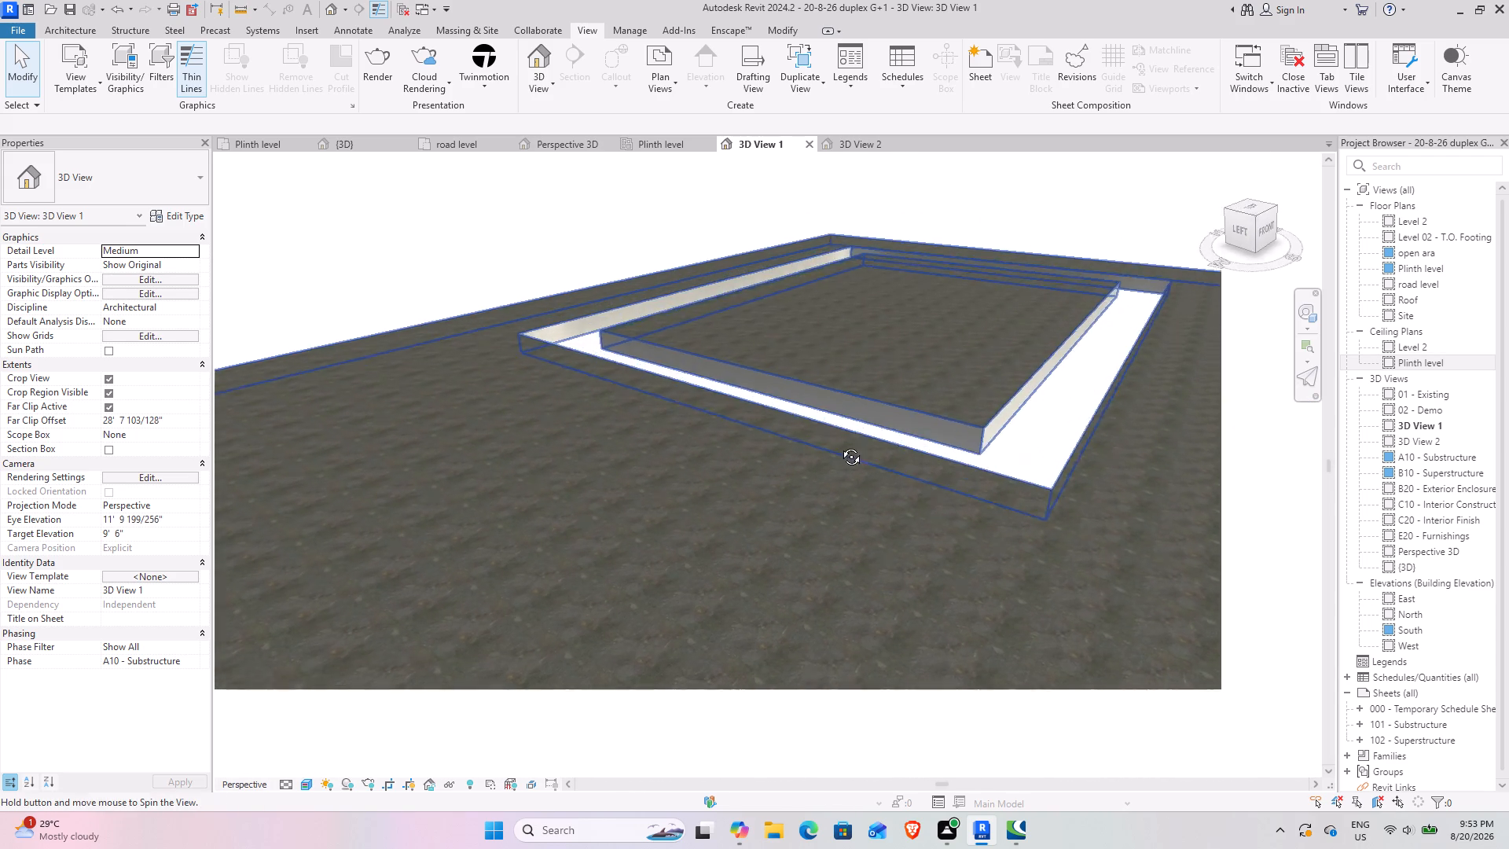
{"action": "middle_click_drag", "start_coordinate": [839, 445], "coordinate": [836, 456], "text": "shift"}
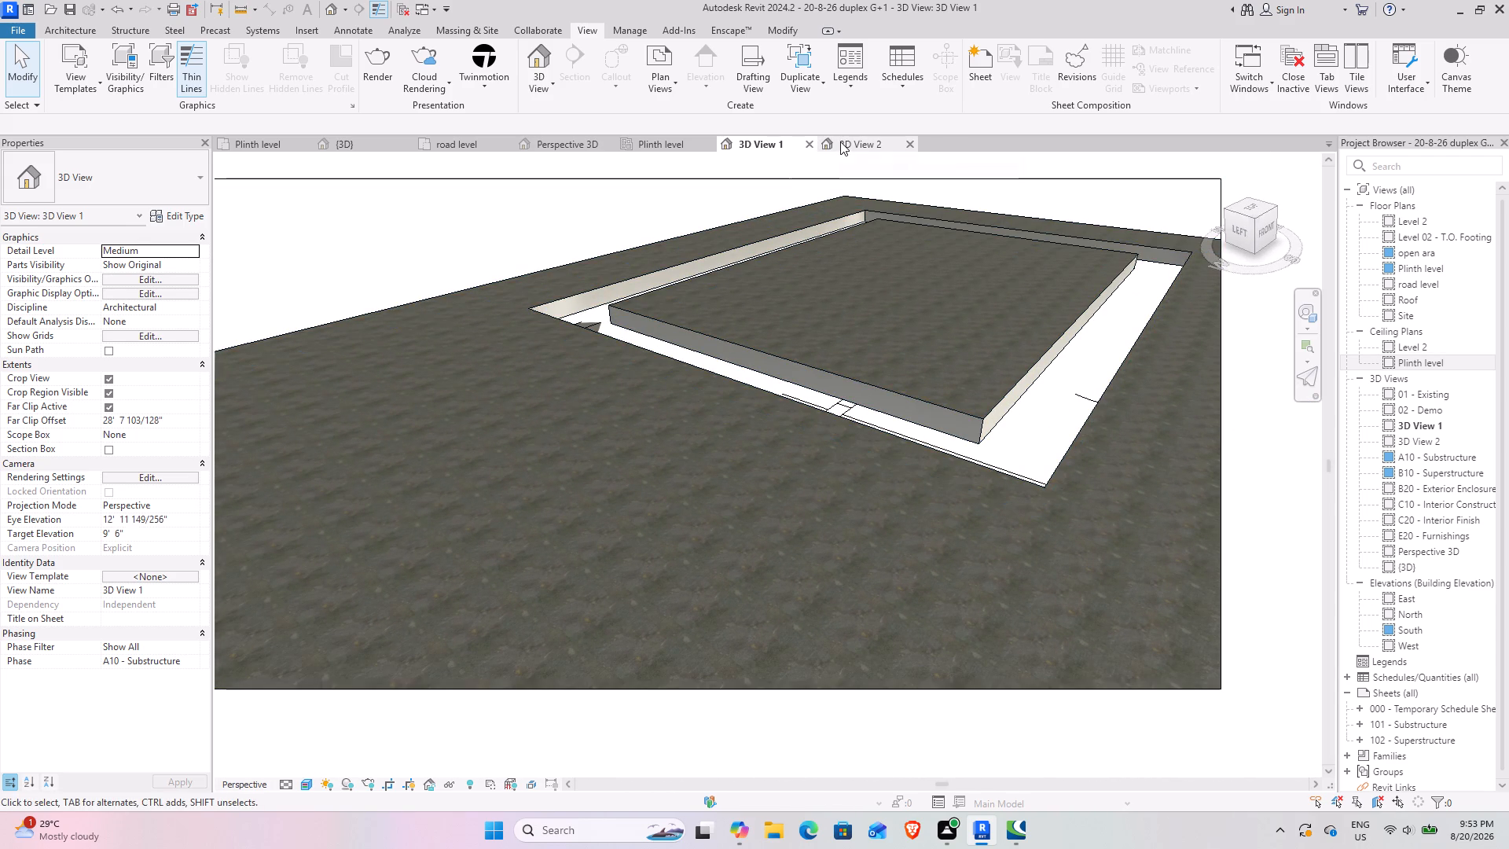
Examine the bedroom ceiling's inset band and the open gap around its central panel from inside the room in 3D View 2.
{"action": "left_click", "coordinate": [840, 141]}
{"action": "middle_click_drag", "start_coordinate": [667, 434], "coordinate": [666, 474], "text": "shift"}
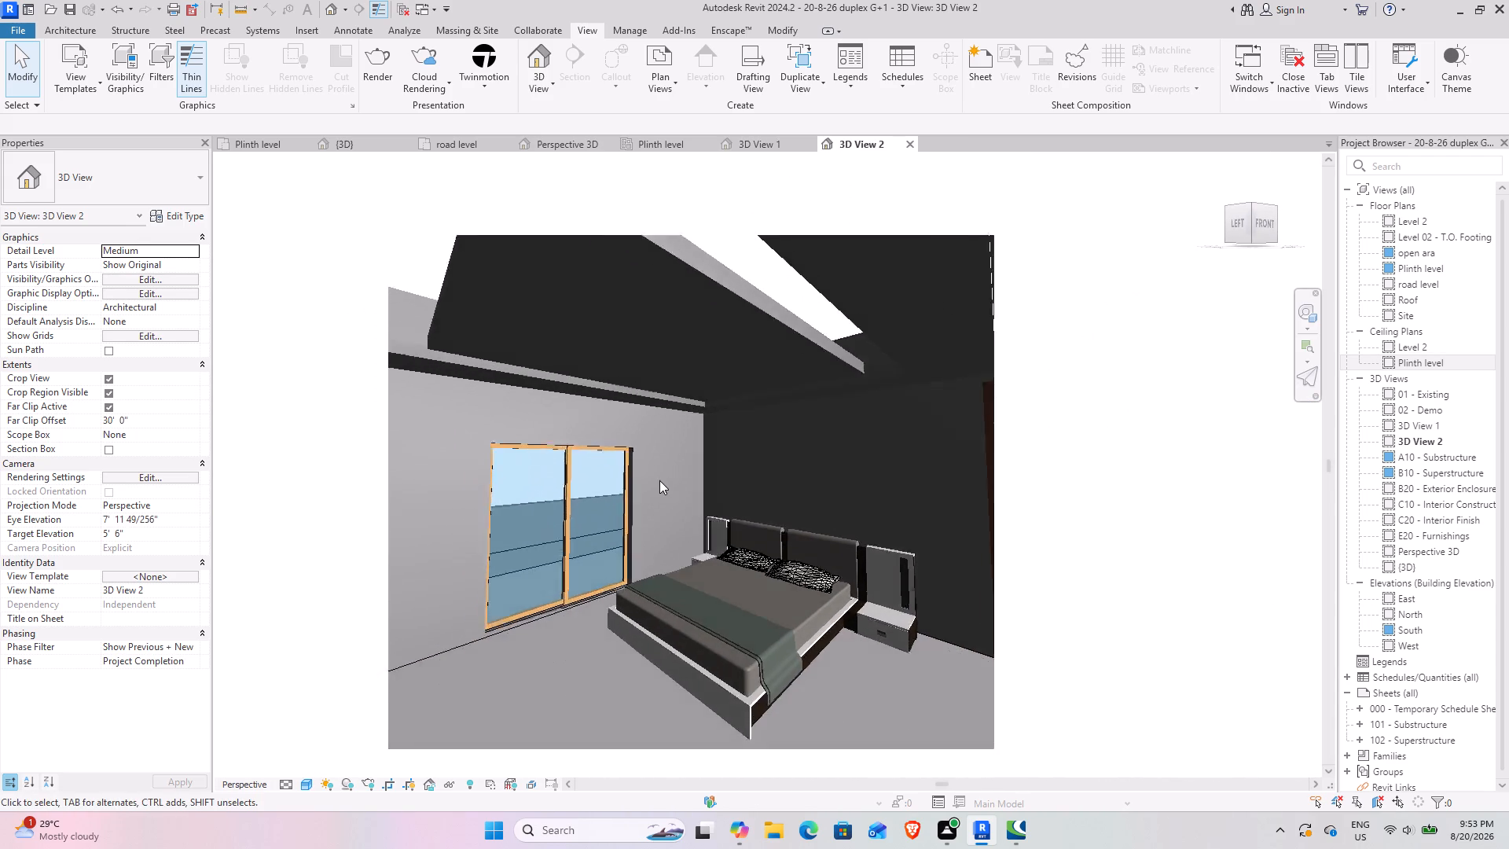
{"action": "middle_click_drag", "start_coordinate": [654, 480], "coordinate": [624, 469], "text": "shift"}
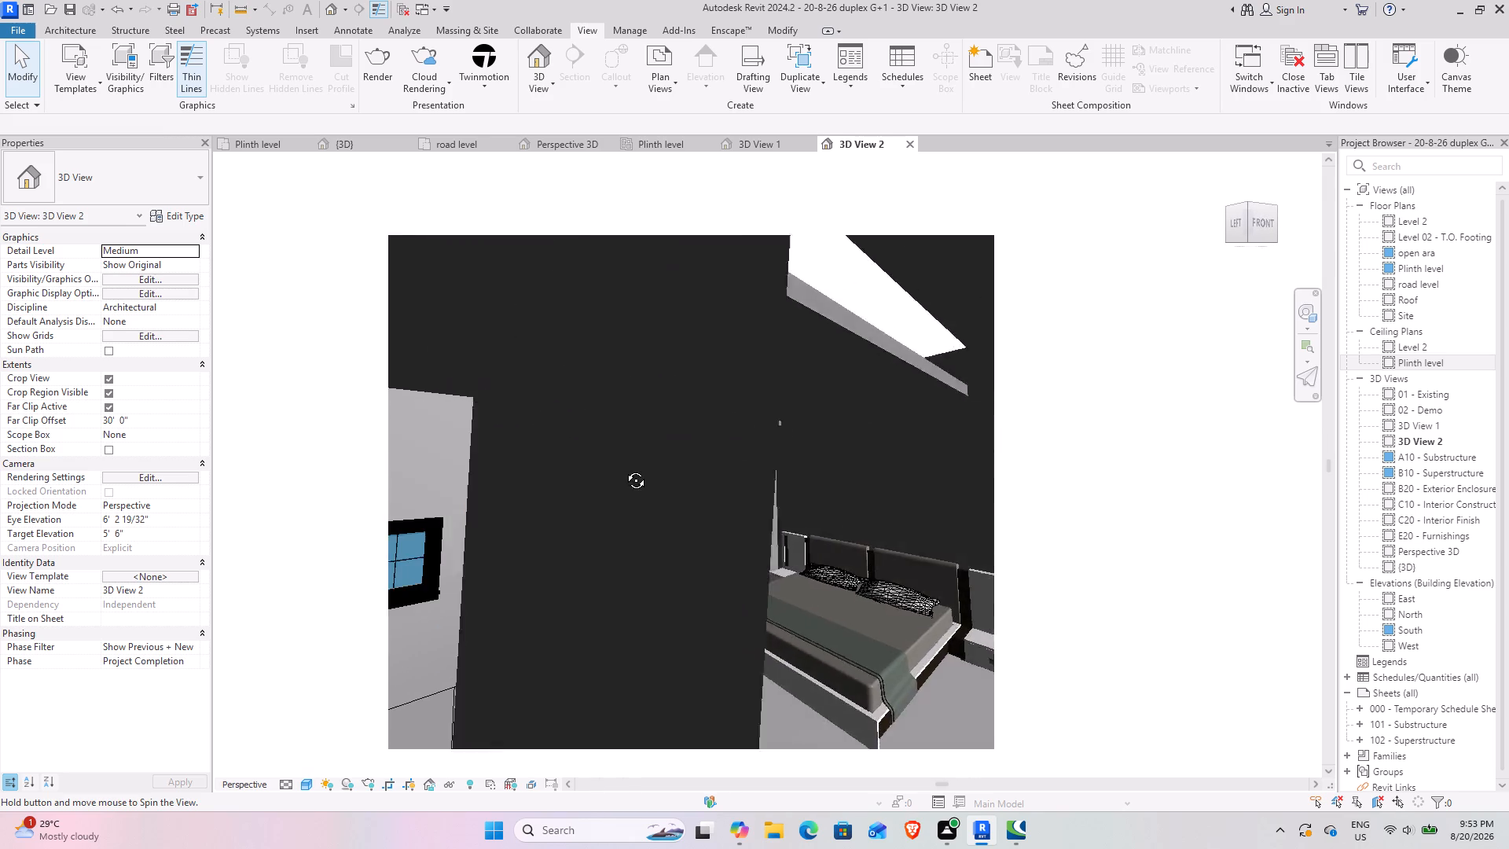
{"action": "middle_click_drag", "start_coordinate": [624, 469], "coordinate": [620, 469], "text": "shift"}
{"action": "middle_click_drag", "start_coordinate": [665, 494], "coordinate": [695, 495], "text": "shift"}
{"action": "middle_click_drag", "start_coordinate": [690, 495], "coordinate": [685, 391]}
{"action": "middle_click_drag", "start_coordinate": [680, 402], "coordinate": [680, 463]}
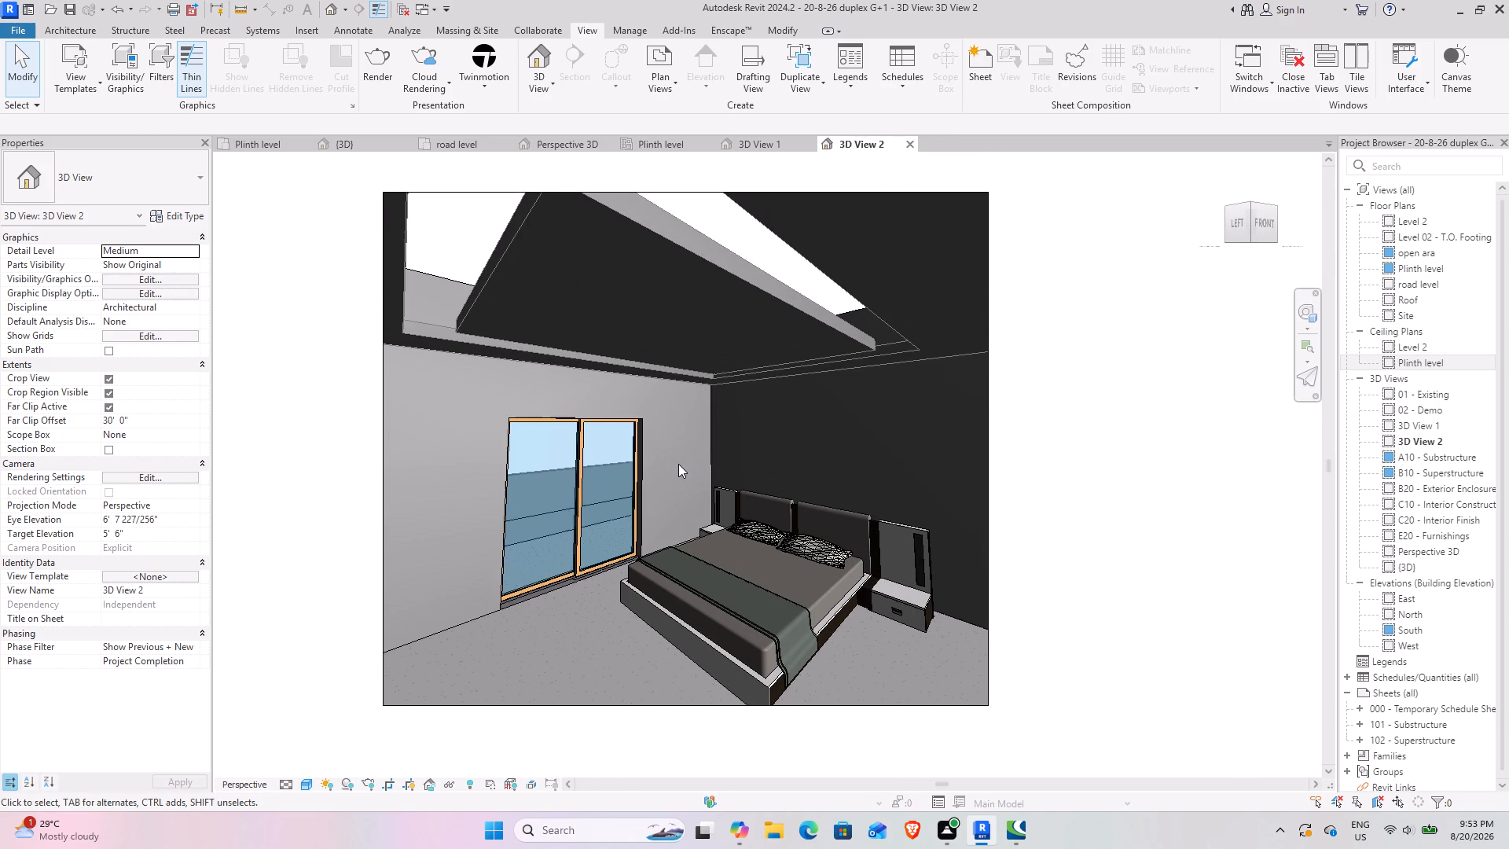
{"action": "key", "text": "Down"}
{"action": "key", "text": "Down"}
{"action": "key", "text": "shift+Down"}
{"action": "key", "text": "shift+Down"}
{"action": "middle_click_drag", "start_coordinate": [670, 442], "coordinate": [671, 469], "text": "shift"}
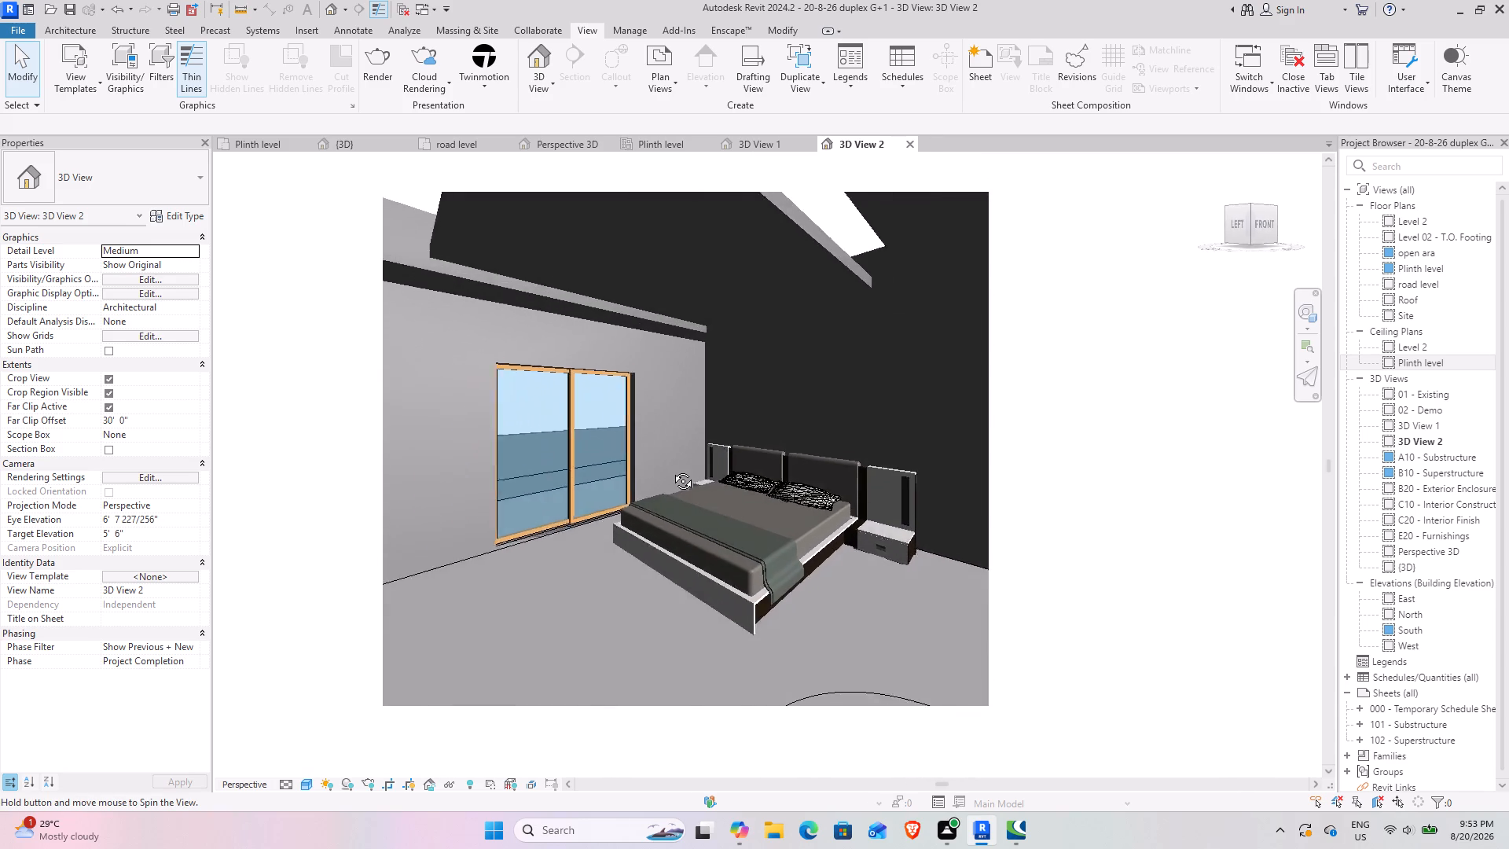
{"action": "middle_click_drag", "start_coordinate": [671, 469], "coordinate": [659, 443], "text": "shift"}
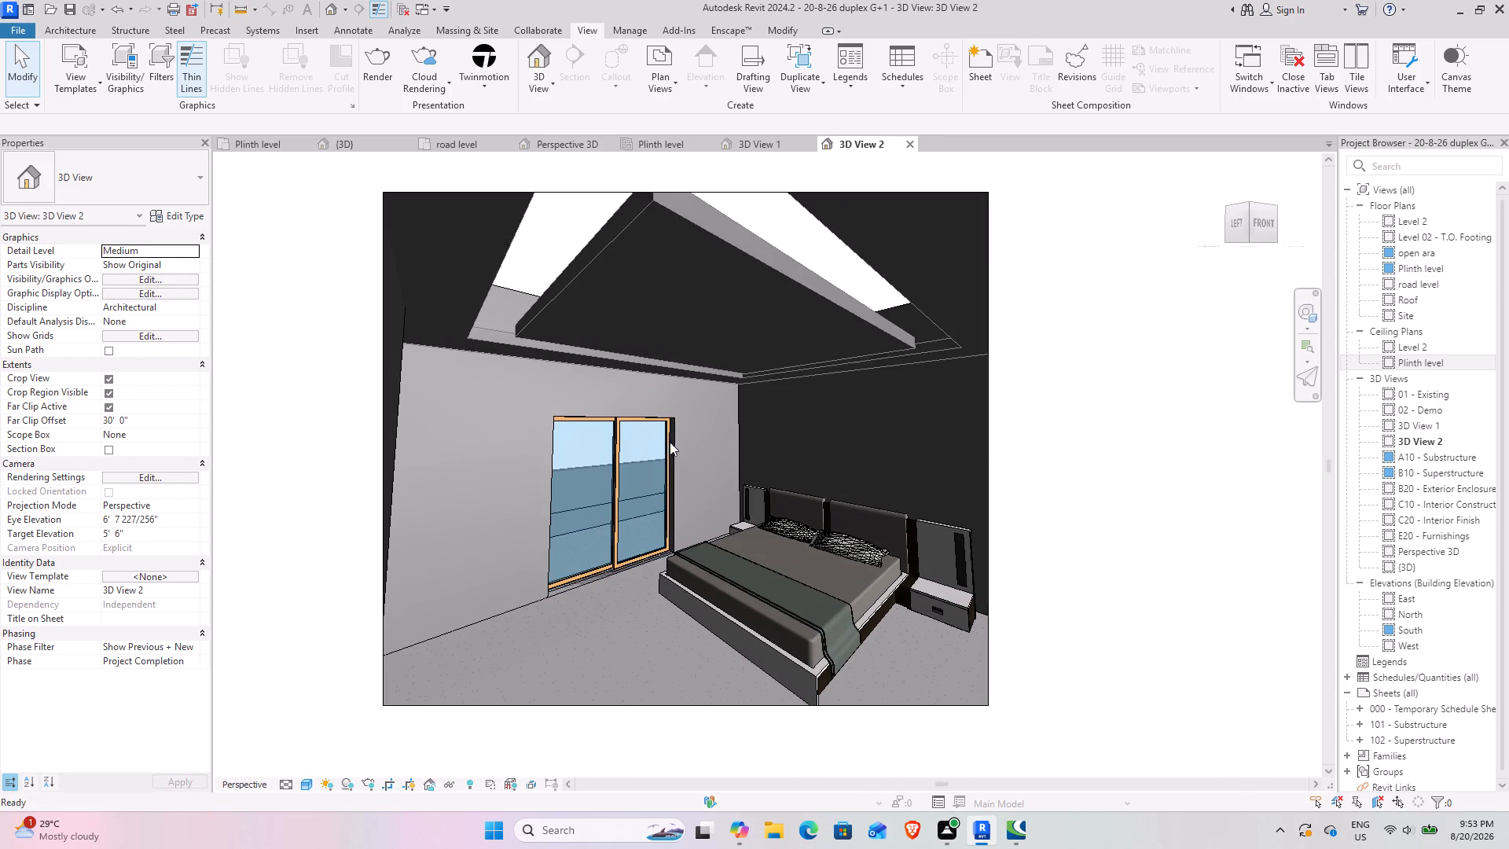
{"action": "scroll", "coordinate": [686, 347], "scroll_direction": "up", "scroll_amount": 2}
{"action": "scroll", "coordinate": [750, 348], "scroll_direction": "down", "scroll_amount": 1}
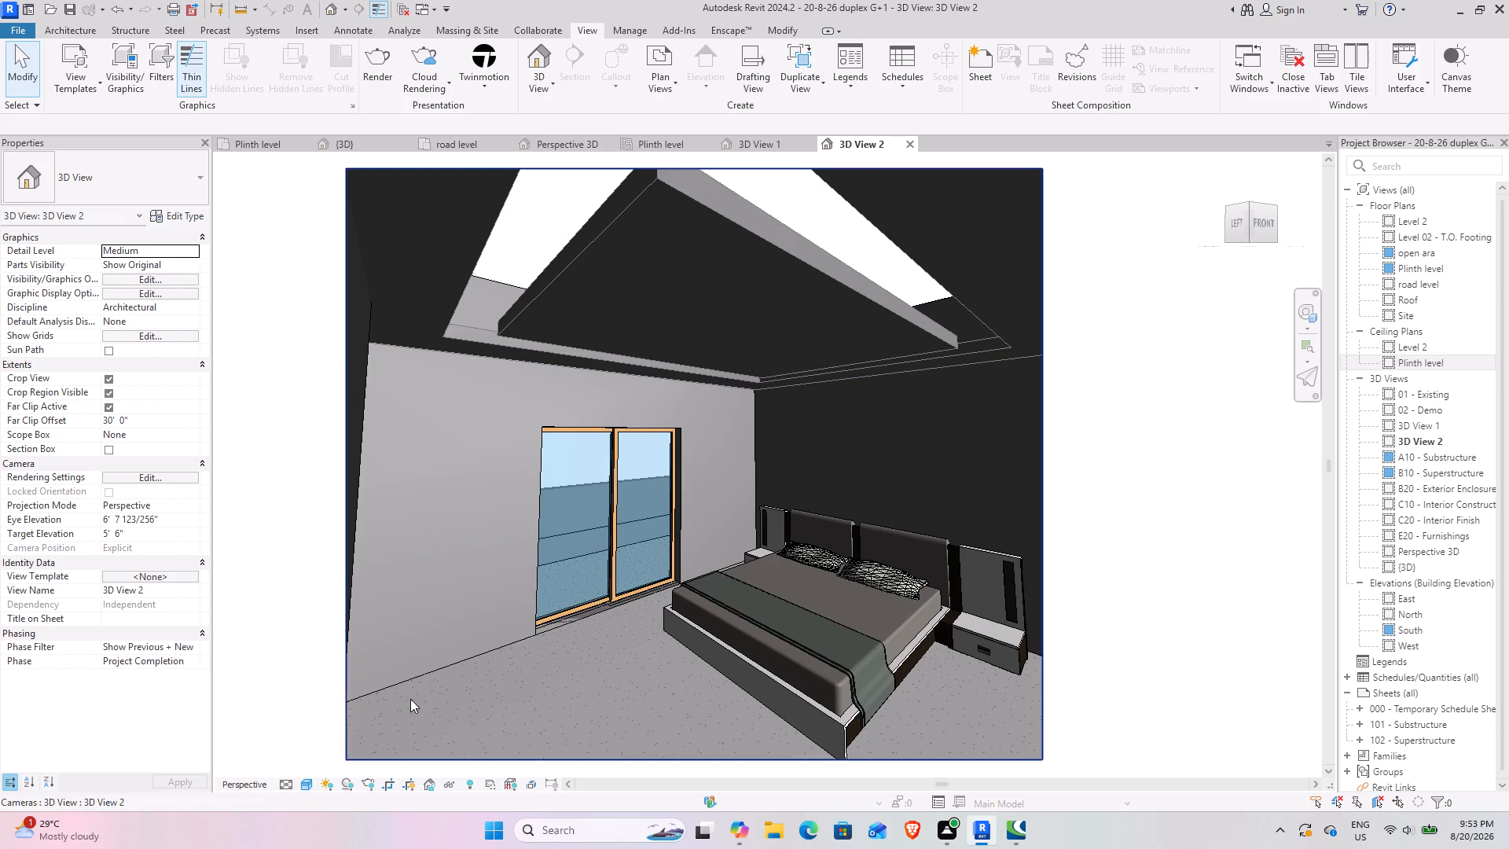
{"action": "scroll", "coordinate": [721, 277], "scroll_direction": "up", "scroll_amount": 3}
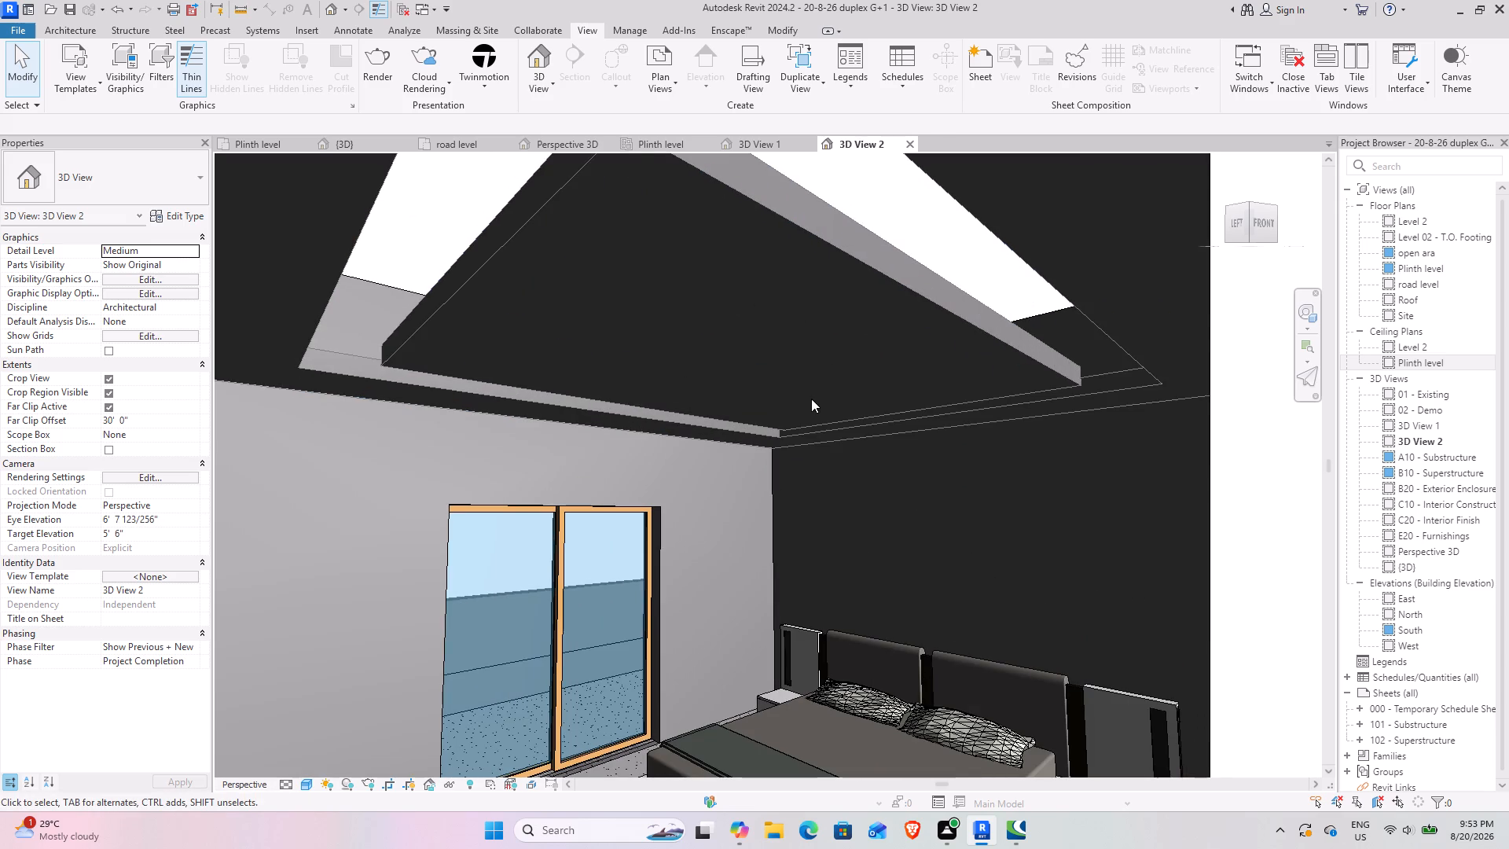
{"action": "scroll", "coordinate": [811, 399], "scroll_direction": "down", "scroll_amount": 3}
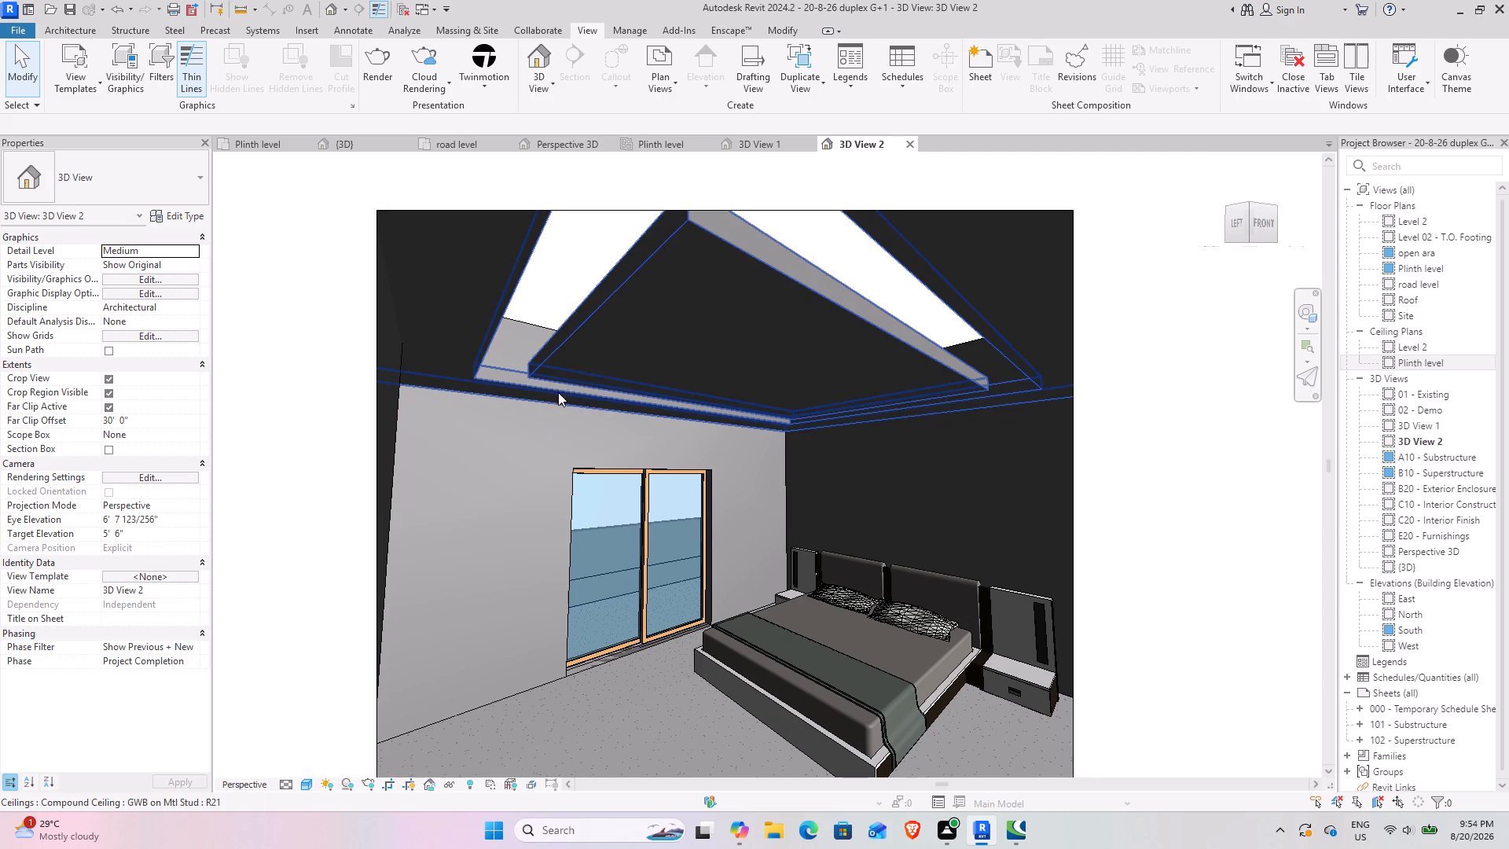
{"action": "scroll", "coordinate": [487, 361], "scroll_direction": "up", "scroll_amount": 3}
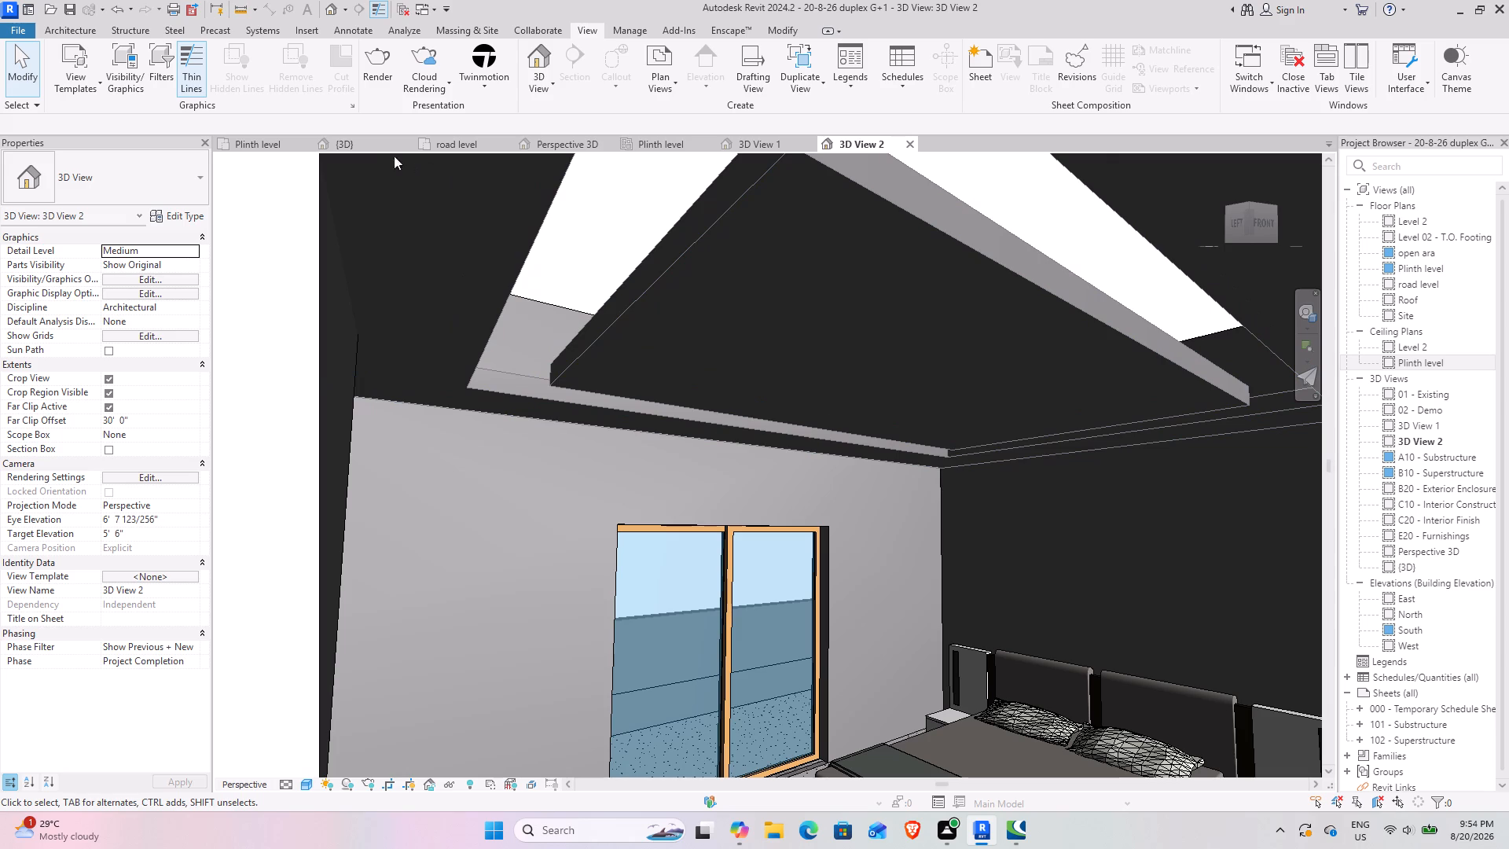
Set the Plinth level reflected ceiling plan's visual style to Shaded and check the extent of the bedroom ceiling.
{"action": "left_click", "coordinate": [656, 146]}
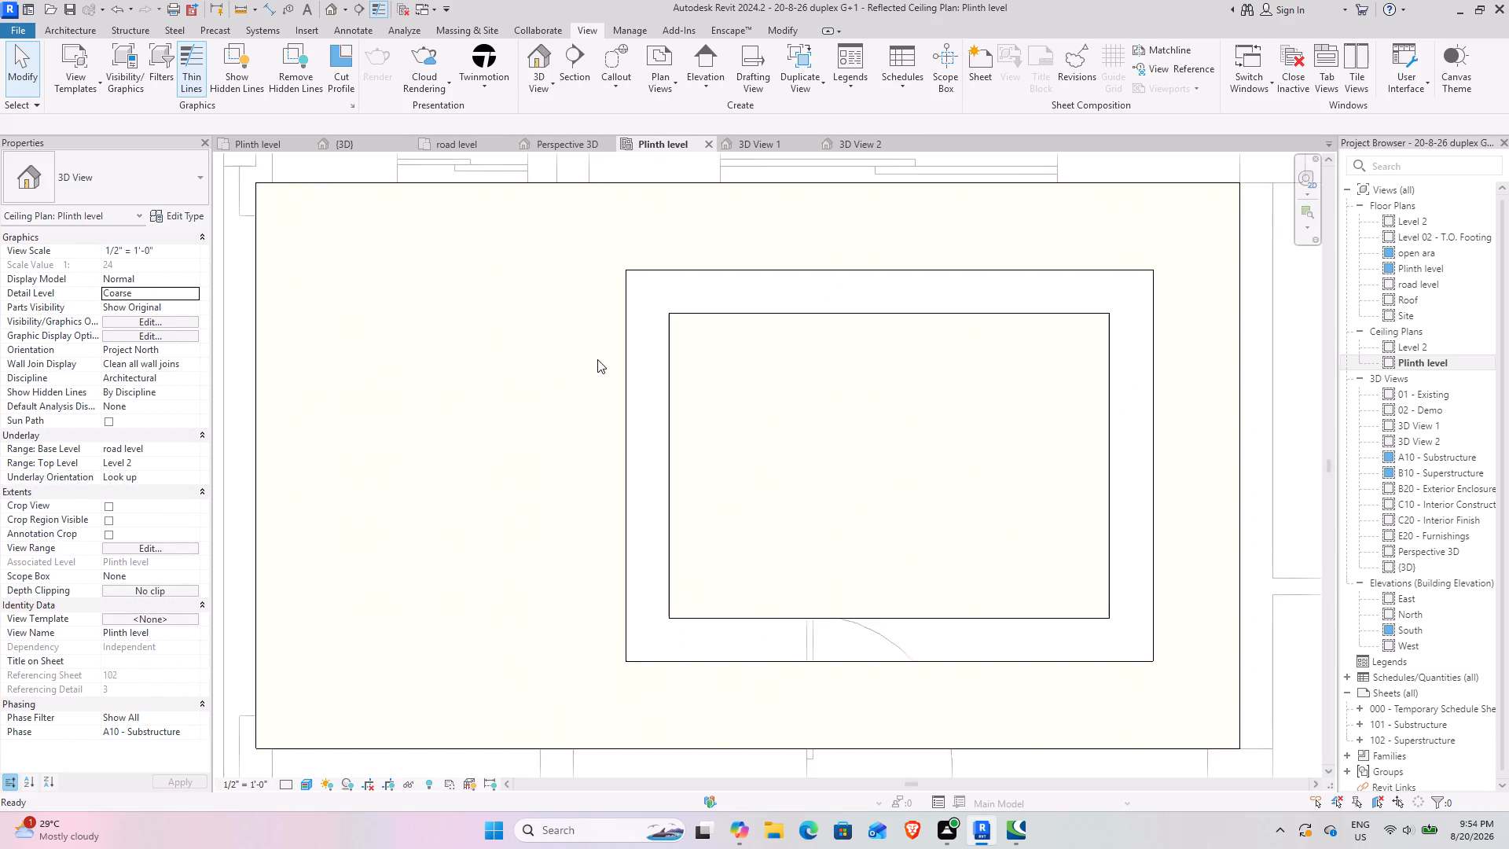
{"action": "scroll", "coordinate": [719, 438], "scroll_direction": "down", "scroll_amount": 3}
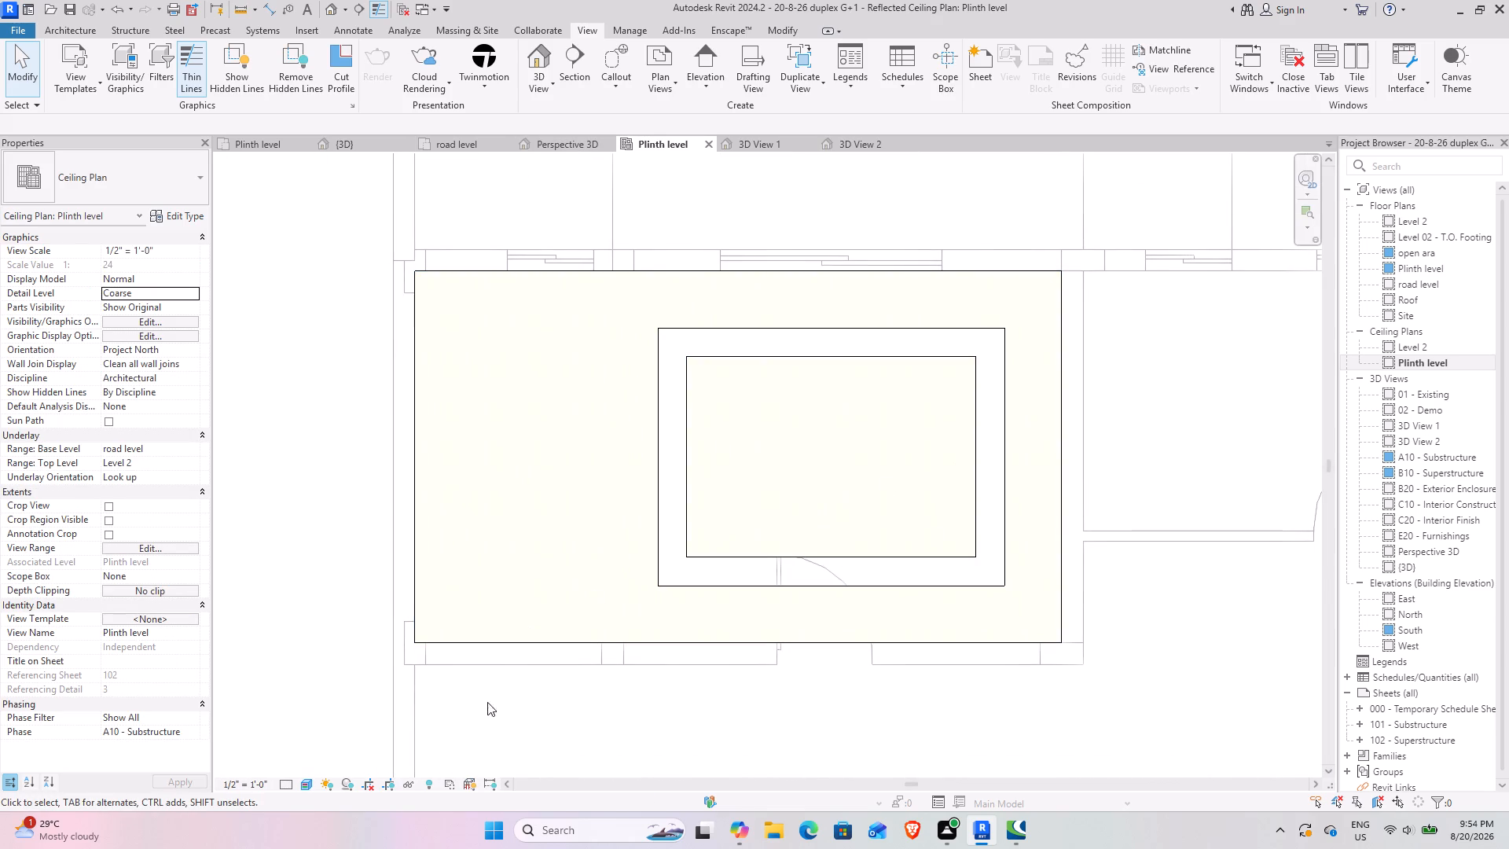
{"action": "left_click", "coordinate": [303, 787]}
{"action": "left_click", "coordinate": [329, 715]}
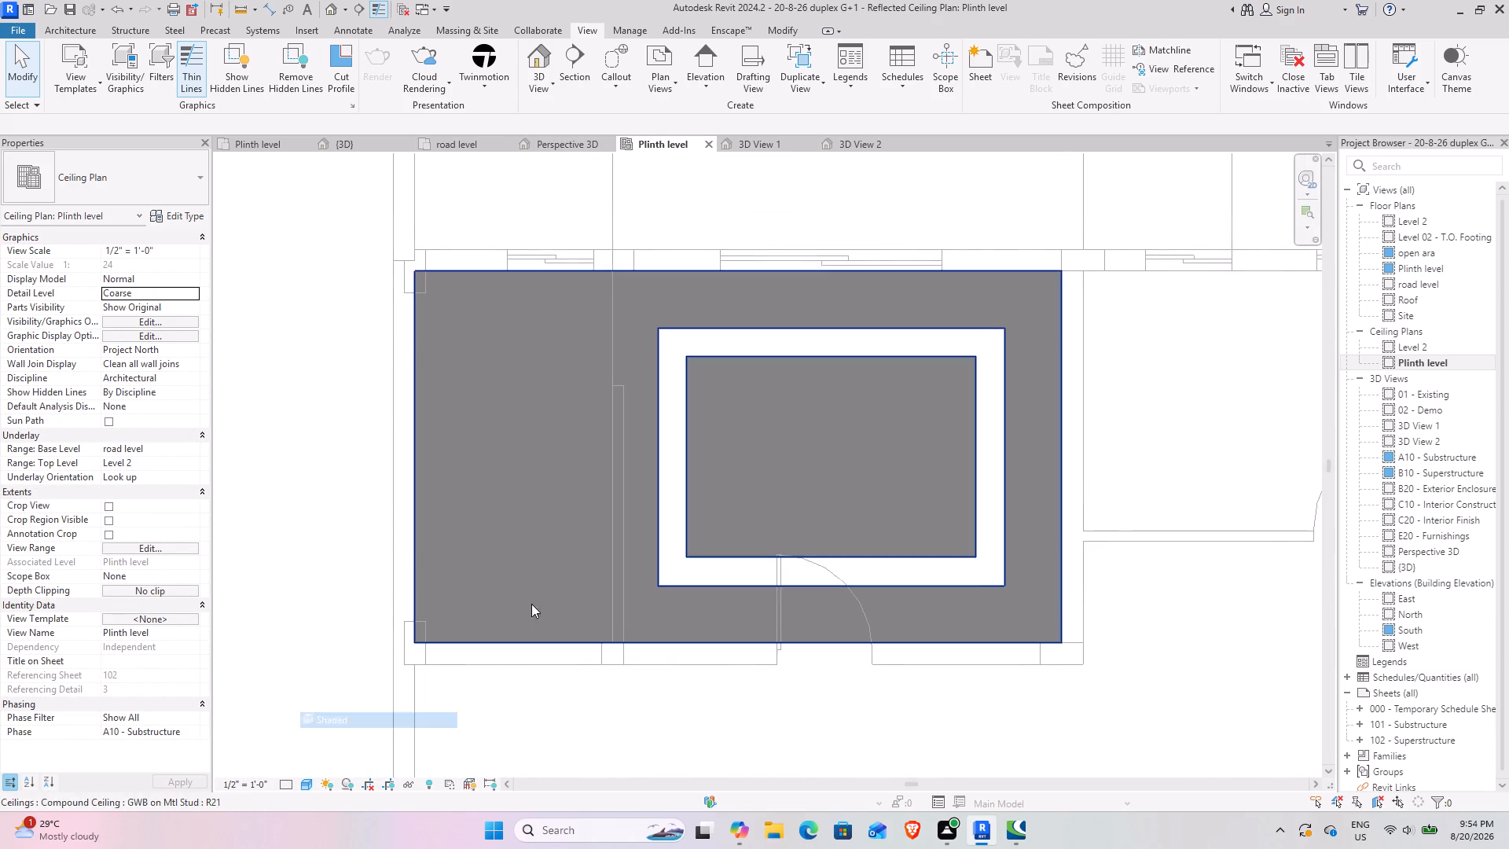
{"action": "left_click", "coordinate": [689, 487]}
{"action": "middle_click_drag", "start_coordinate": [850, 490], "coordinate": [802, 509]}
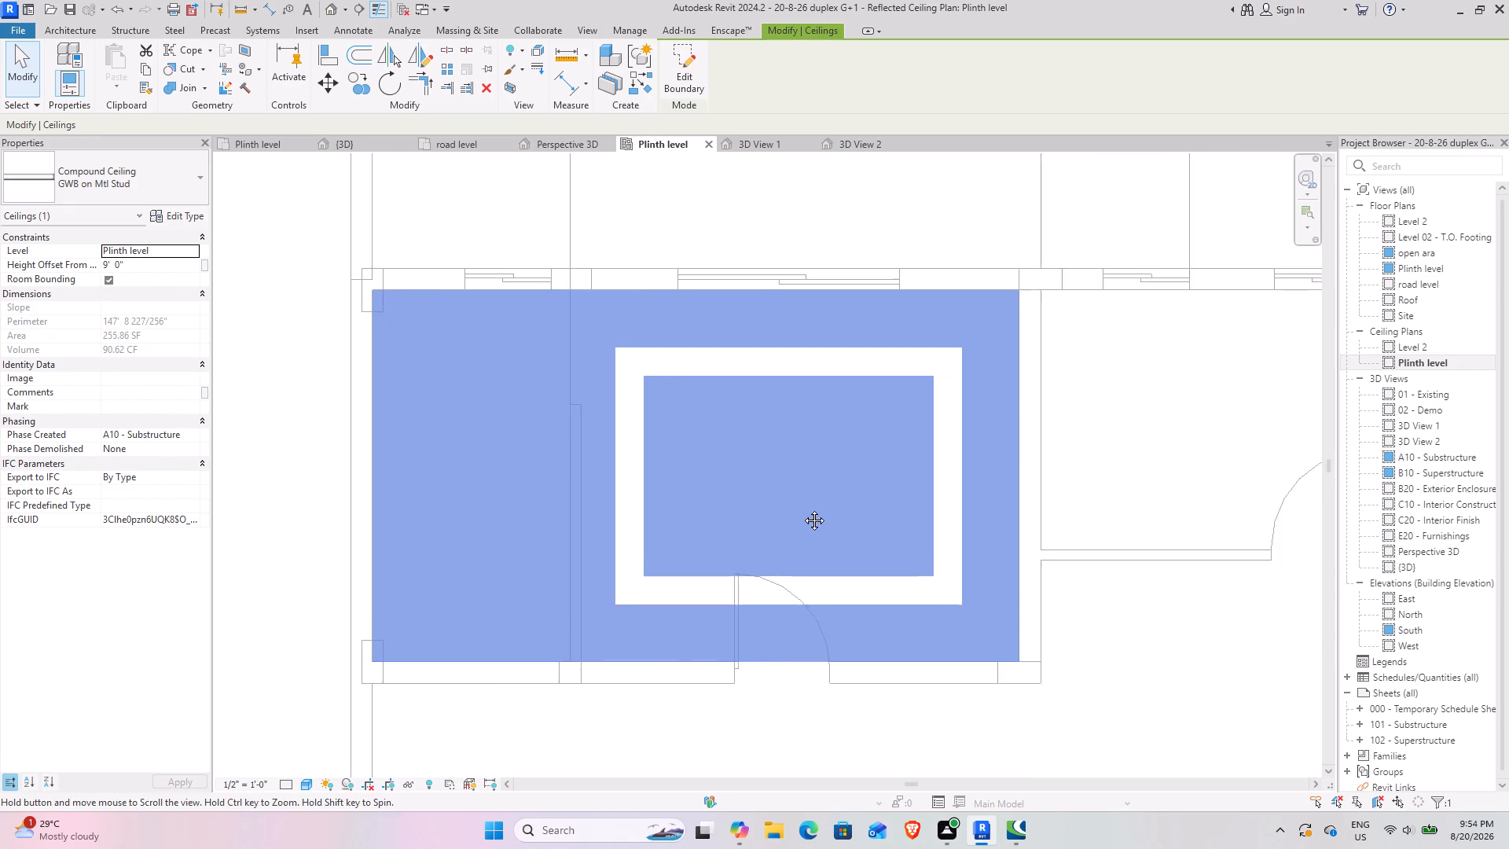
{"action": "middle_click_drag", "start_coordinate": [802, 509], "coordinate": [747, 501]}
{"action": "scroll", "coordinate": [566, 368], "scroll_direction": "up", "scroll_amount": 3}
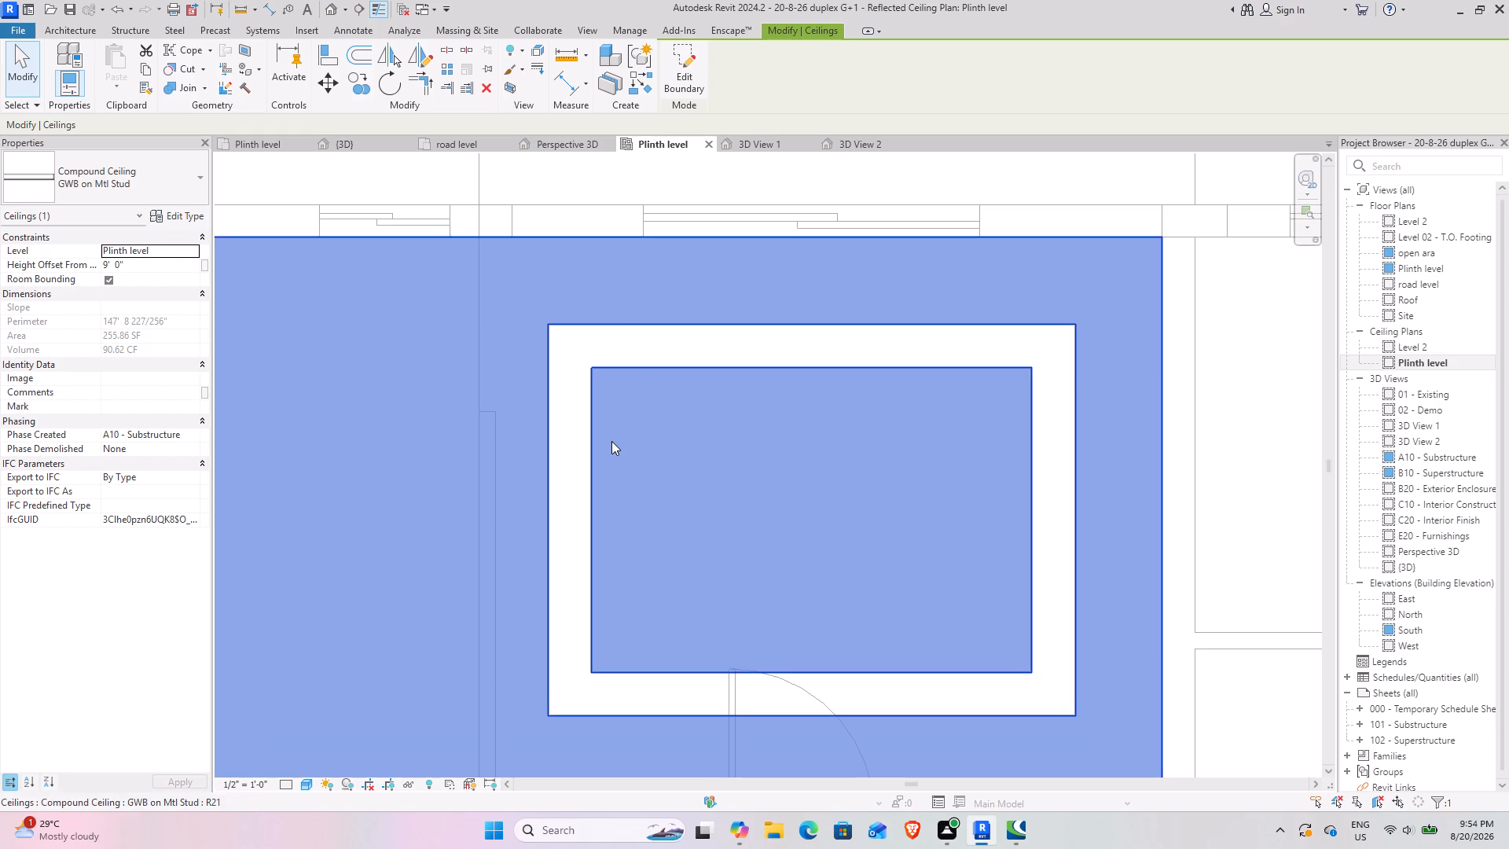
{"action": "left_click", "coordinate": [10, 64]}
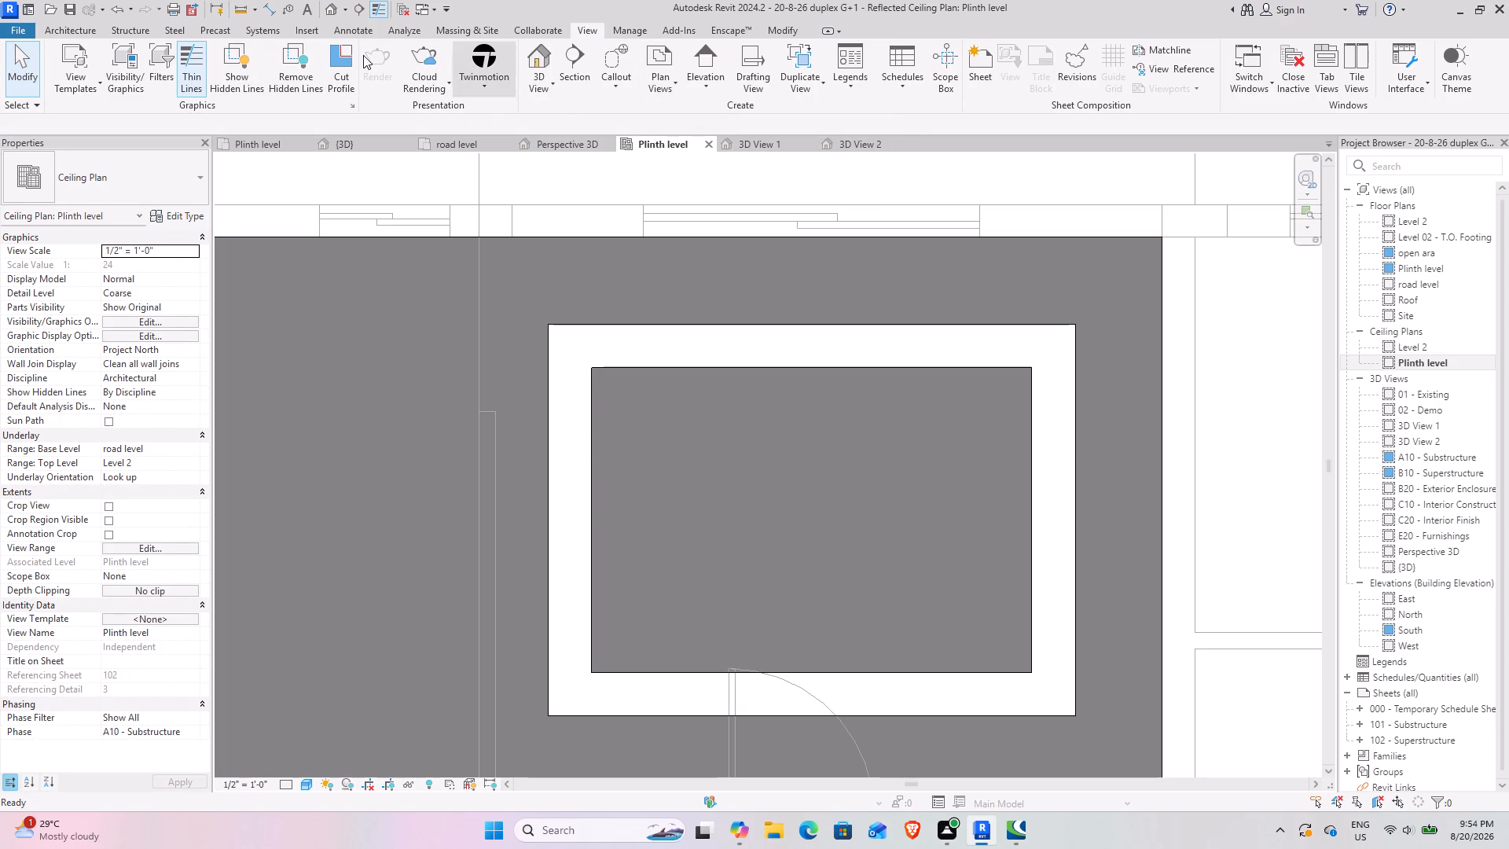
Start a new ceiling in the reflected ceiling plan and review the 2' x 4' ACT System type's layer structure and type properties.
{"action": "left_click", "coordinate": [66, 28]}
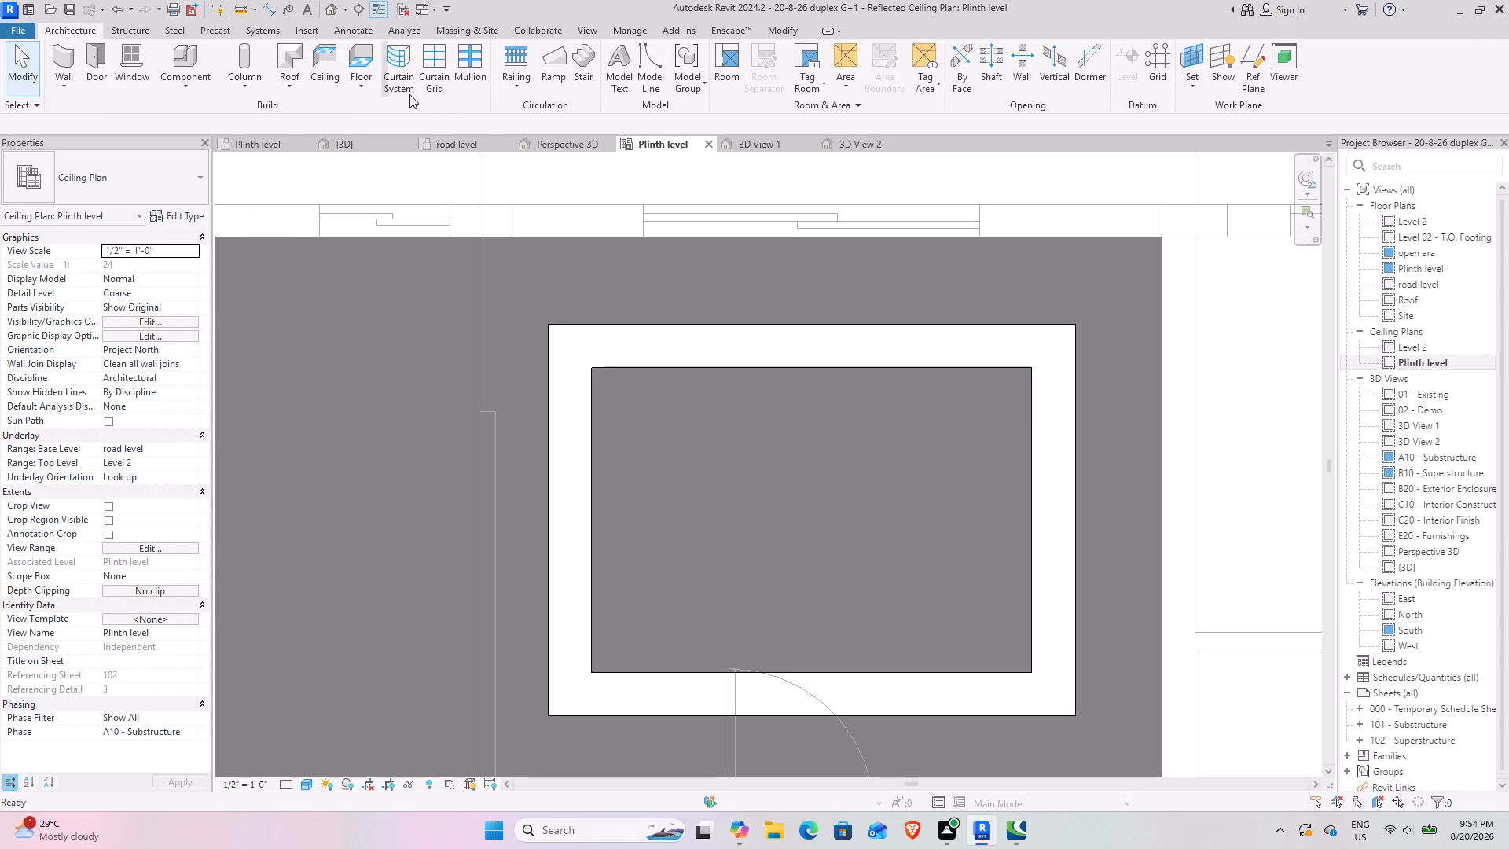
{"action": "left_click", "coordinate": [326, 61]}
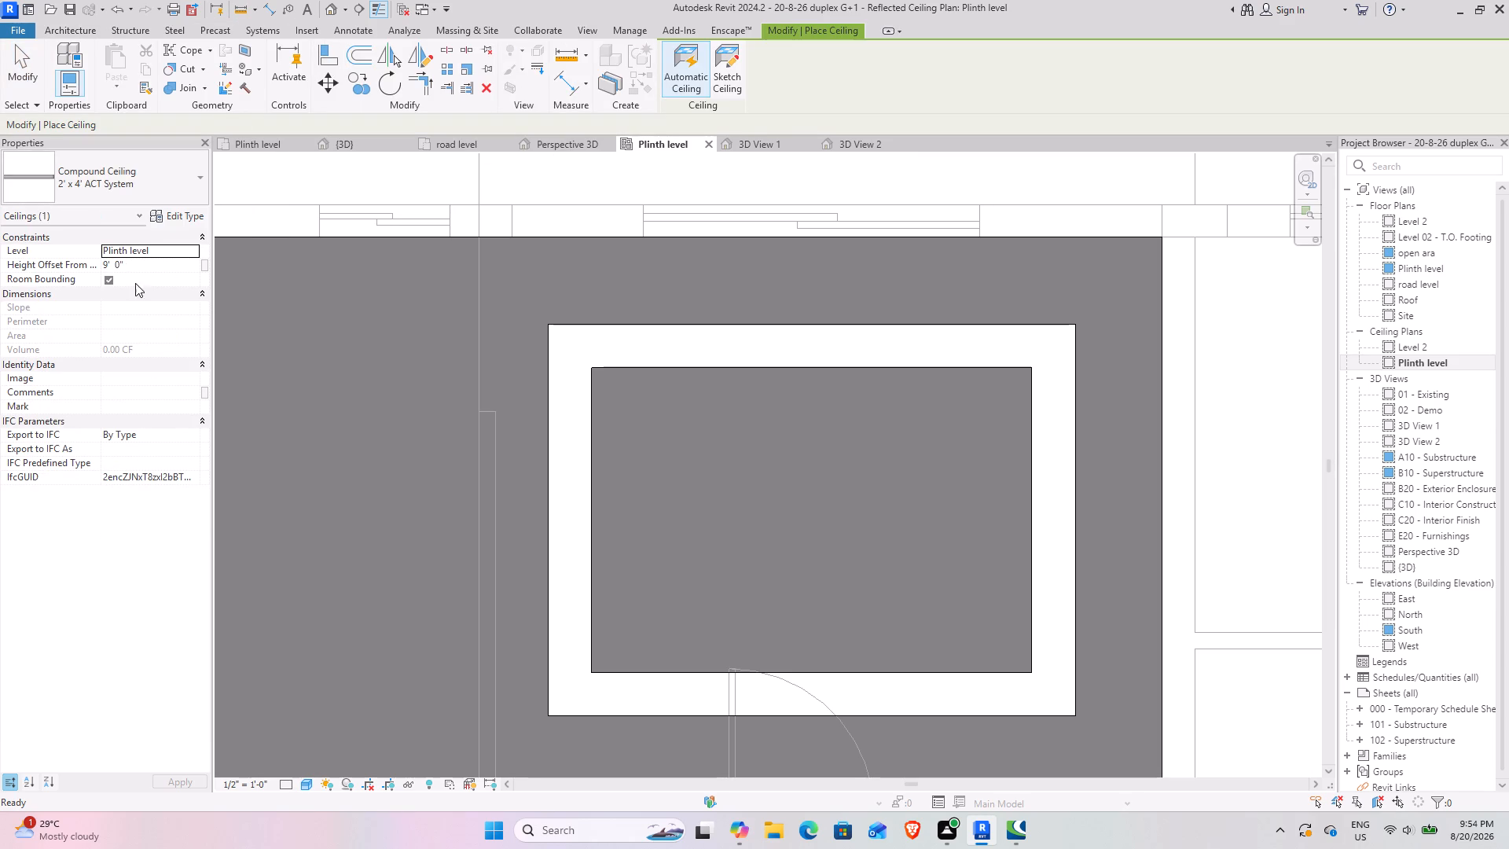
{"action": "left_click", "coordinate": [141, 186]}
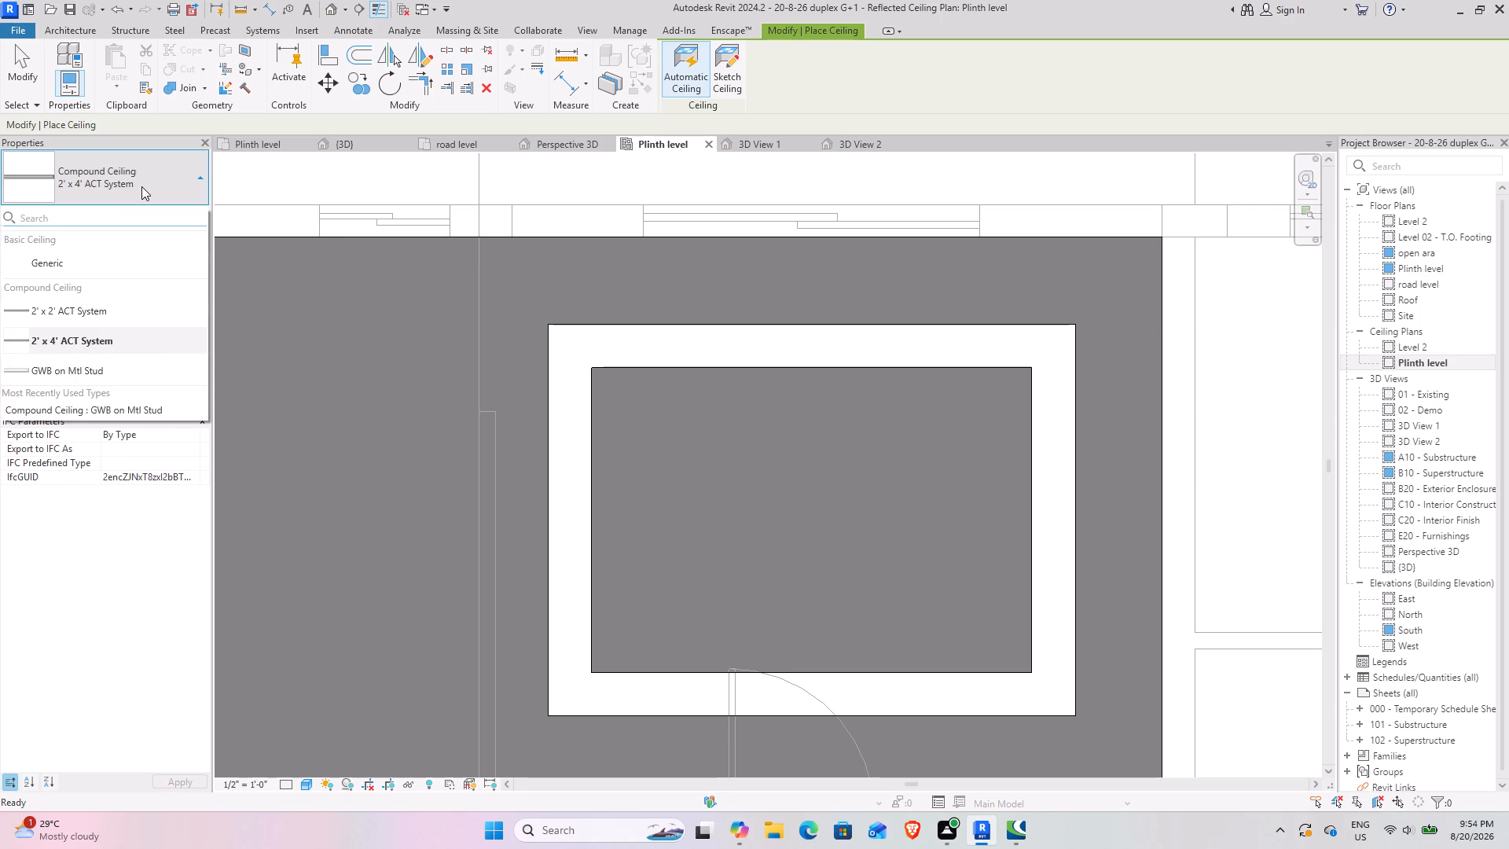
{"action": "left_click", "coordinate": [141, 186]}
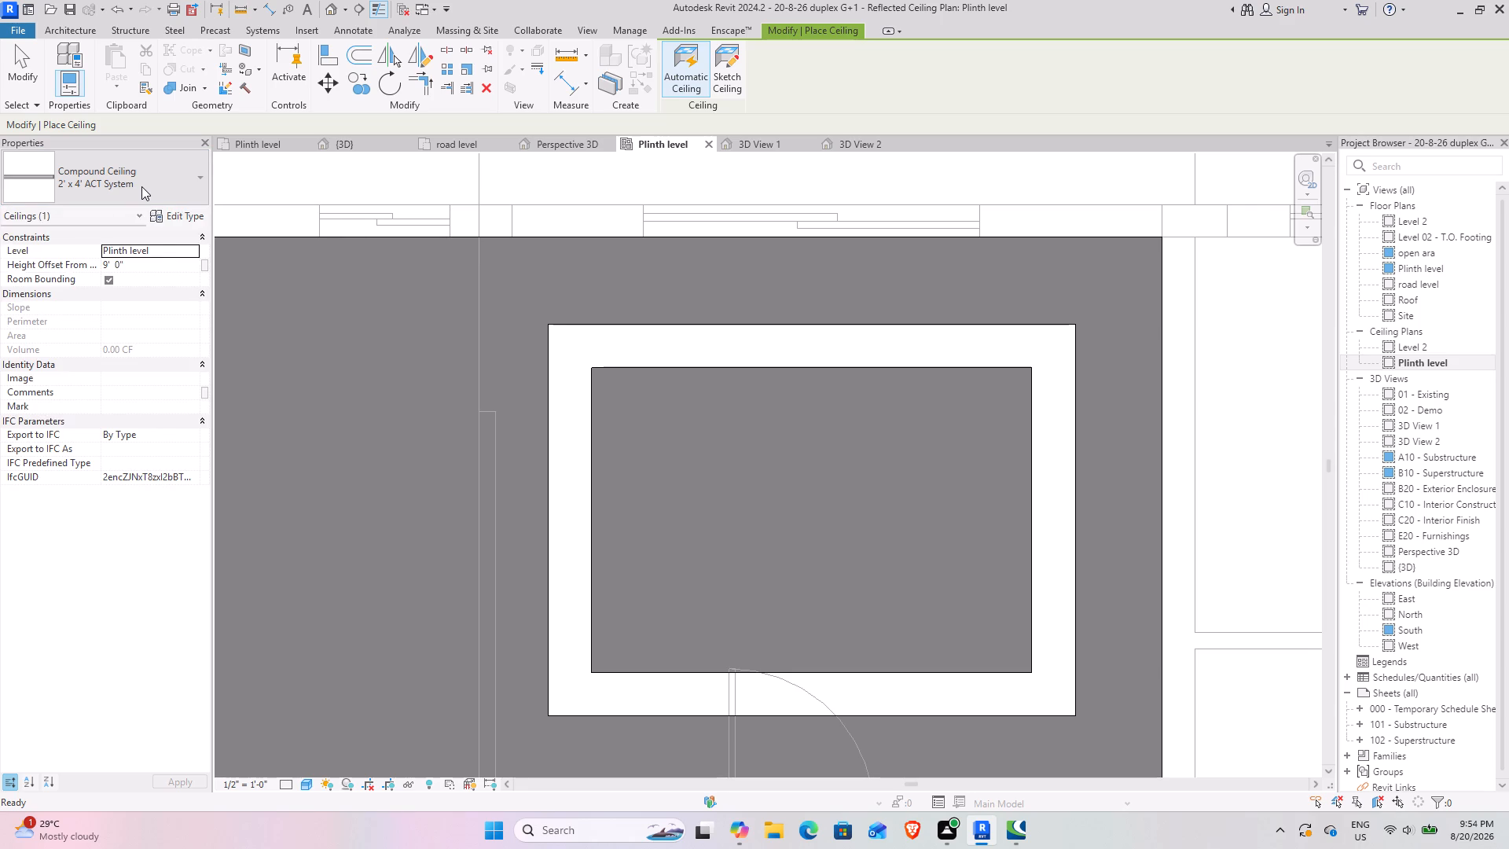
{"action": "left_click", "coordinate": [178, 211]}
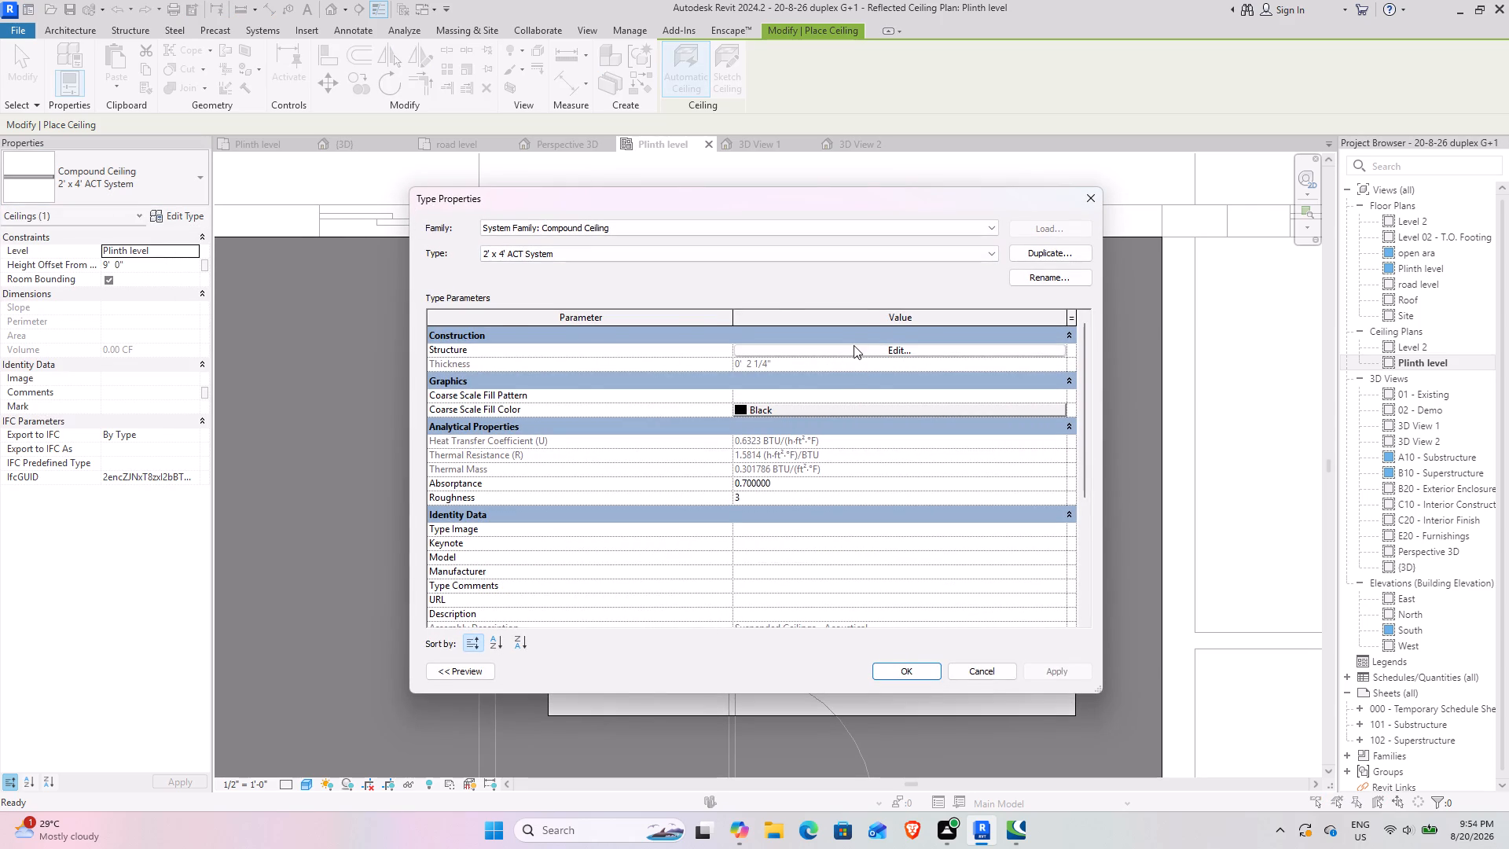
{"action": "left_click", "coordinate": [854, 345]}
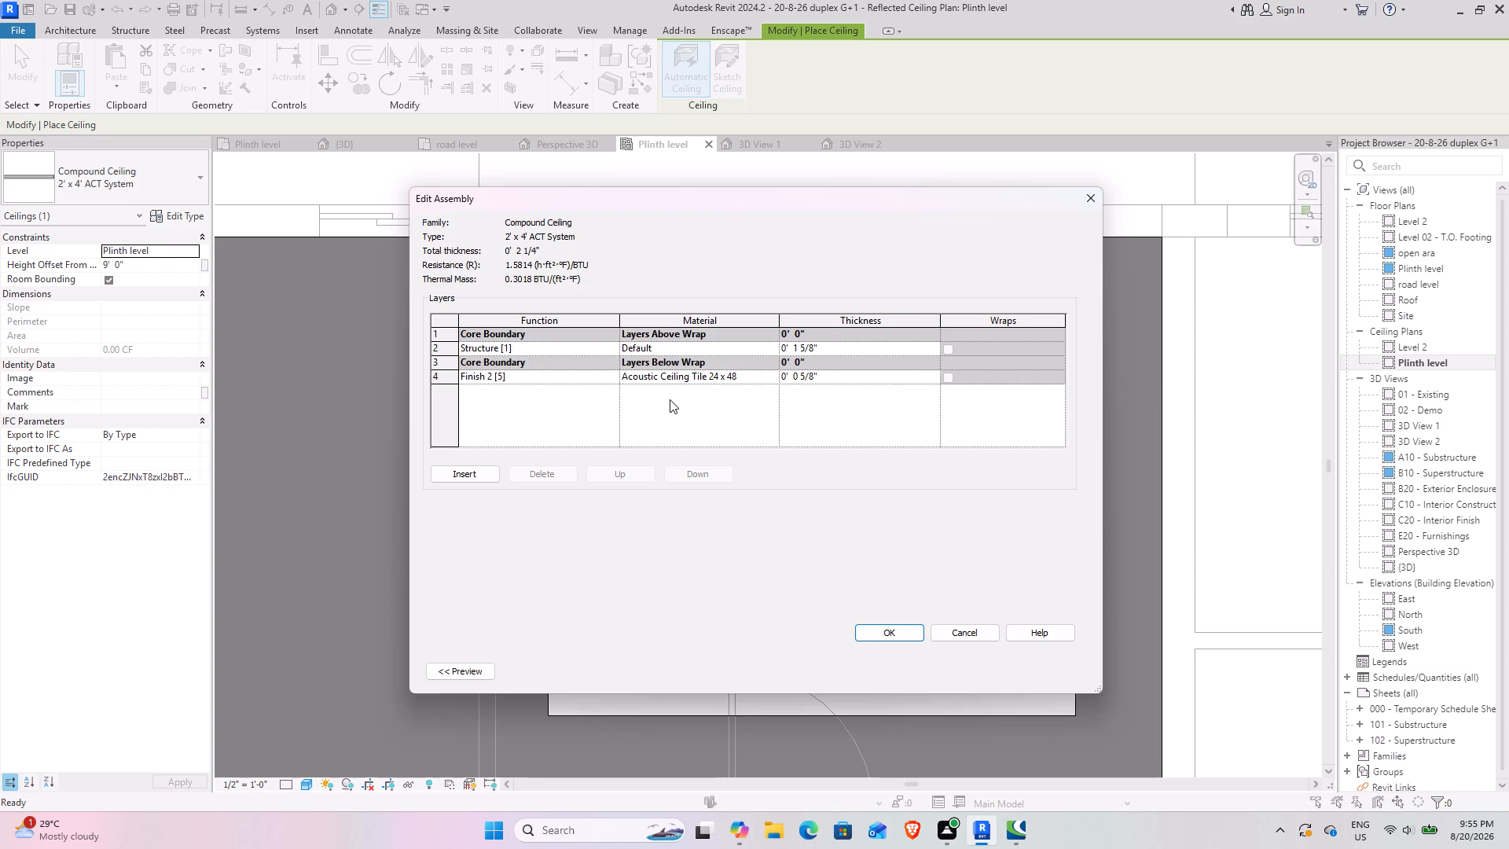
{"action": "left_click", "coordinate": [964, 634]}
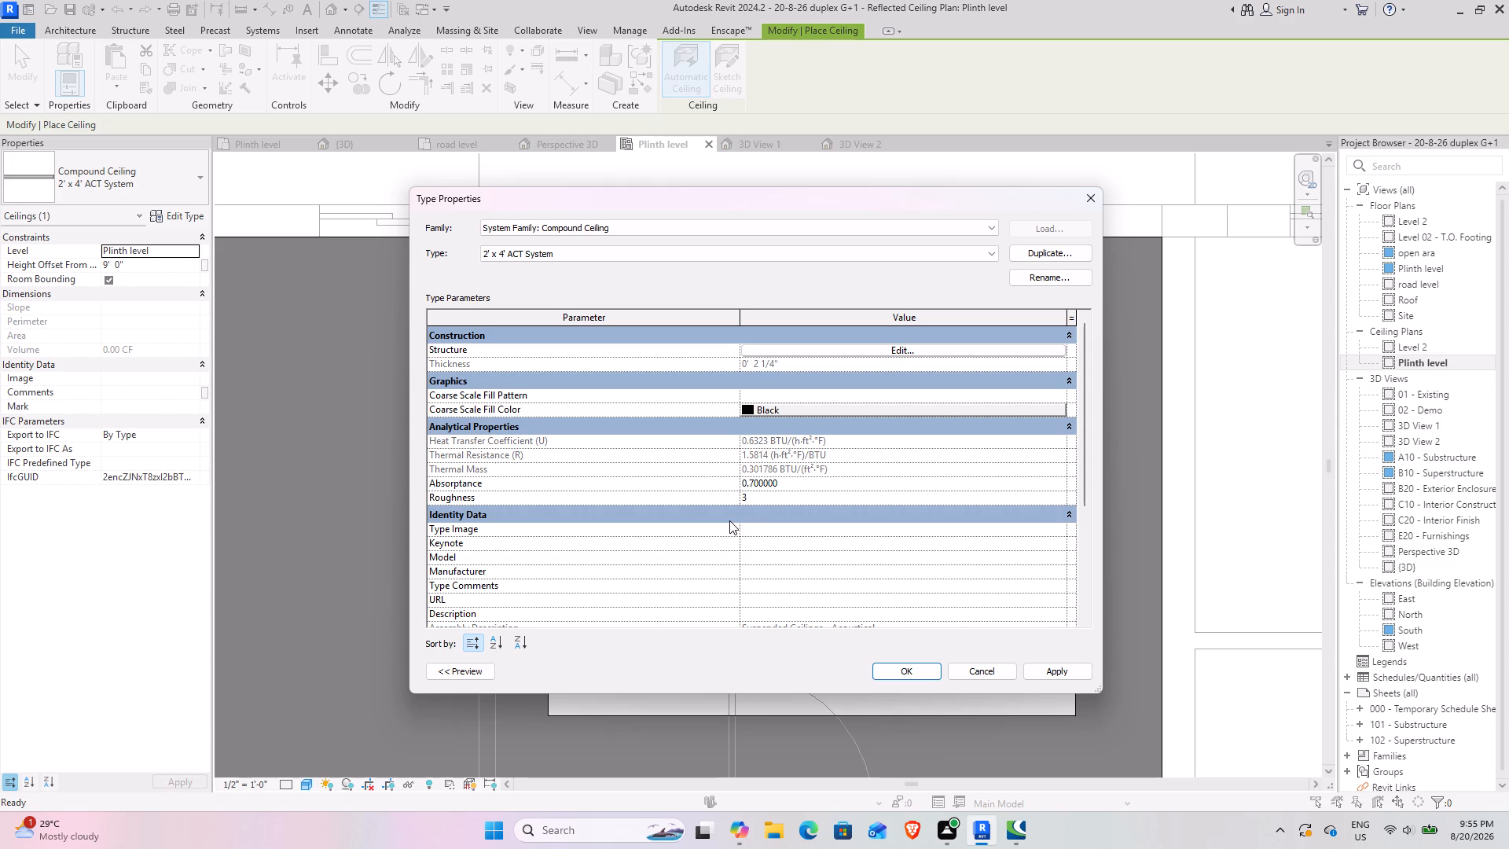
{"action": "scroll", "coordinate": [752, 472], "scroll_direction": "down", "scroll_amount": 2}
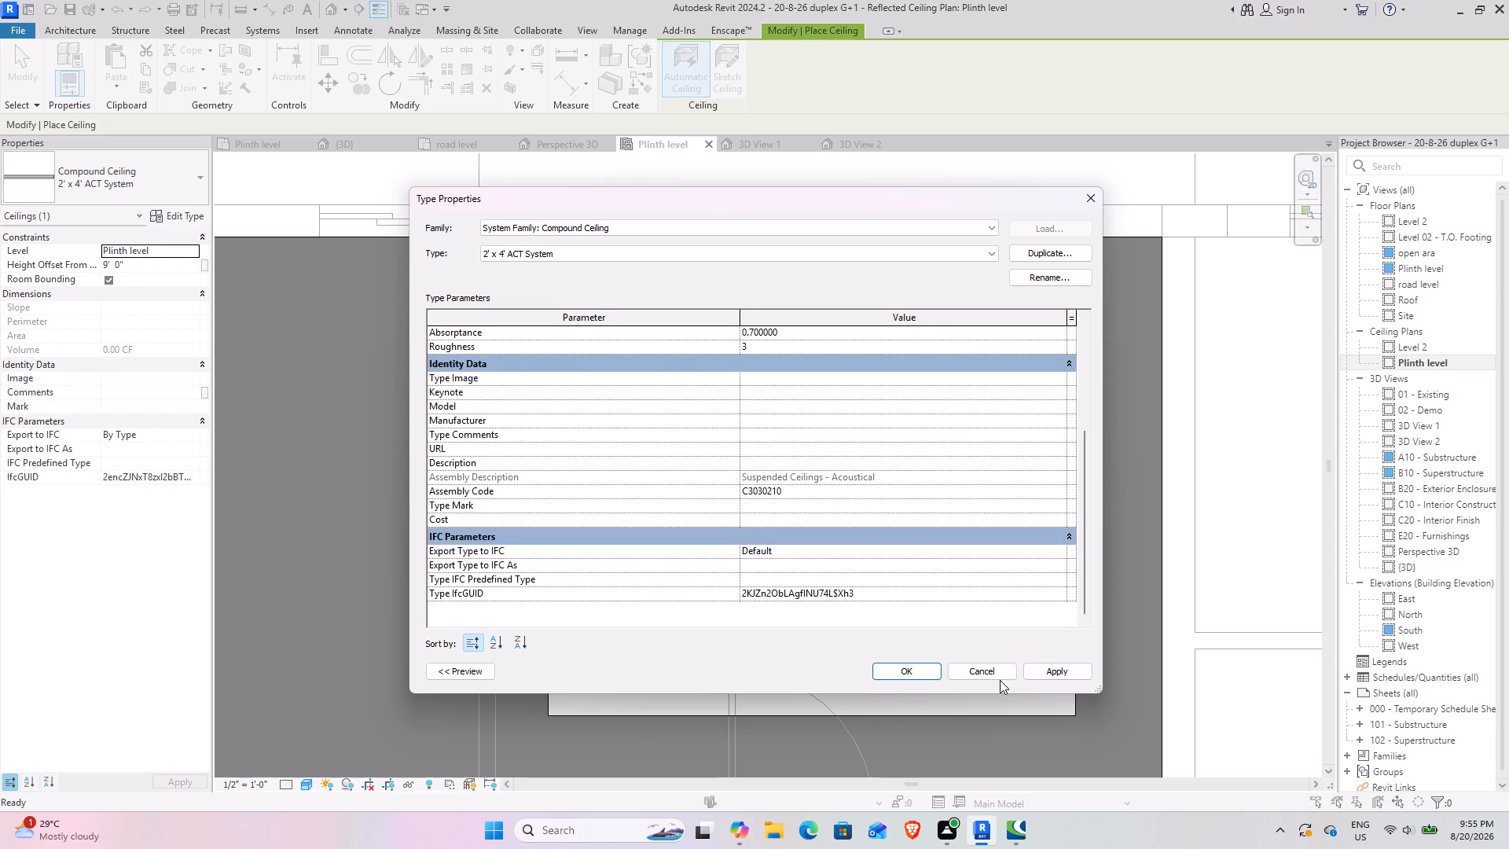
{"action": "left_click", "coordinate": [986, 665]}
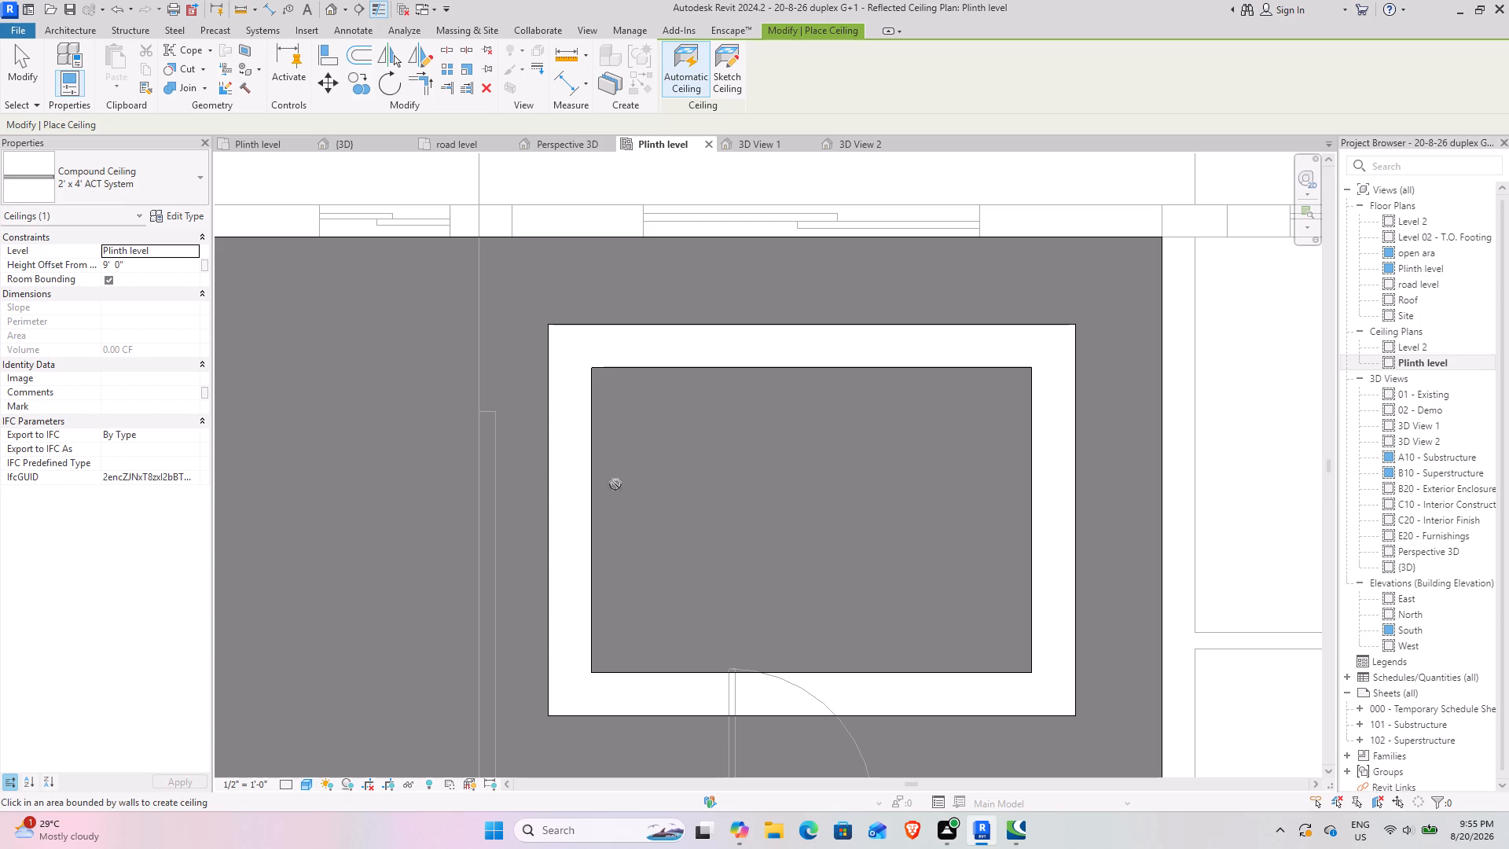
Sketch a rectangular 2' x 4' ACT System ceiling, about 12' 1 1/2" by 9' 0", at 9' 4" over the bedroom's inset opening; check it in 3D View 2.
{"action": "left_click", "coordinate": [123, 265]}
{"action": "left_click_drag", "start_coordinate": [150, 268], "coordinate": [75, 268]}
{"action": "type", "text": "9'4\""}
{"action": "key", "text": "Return"}
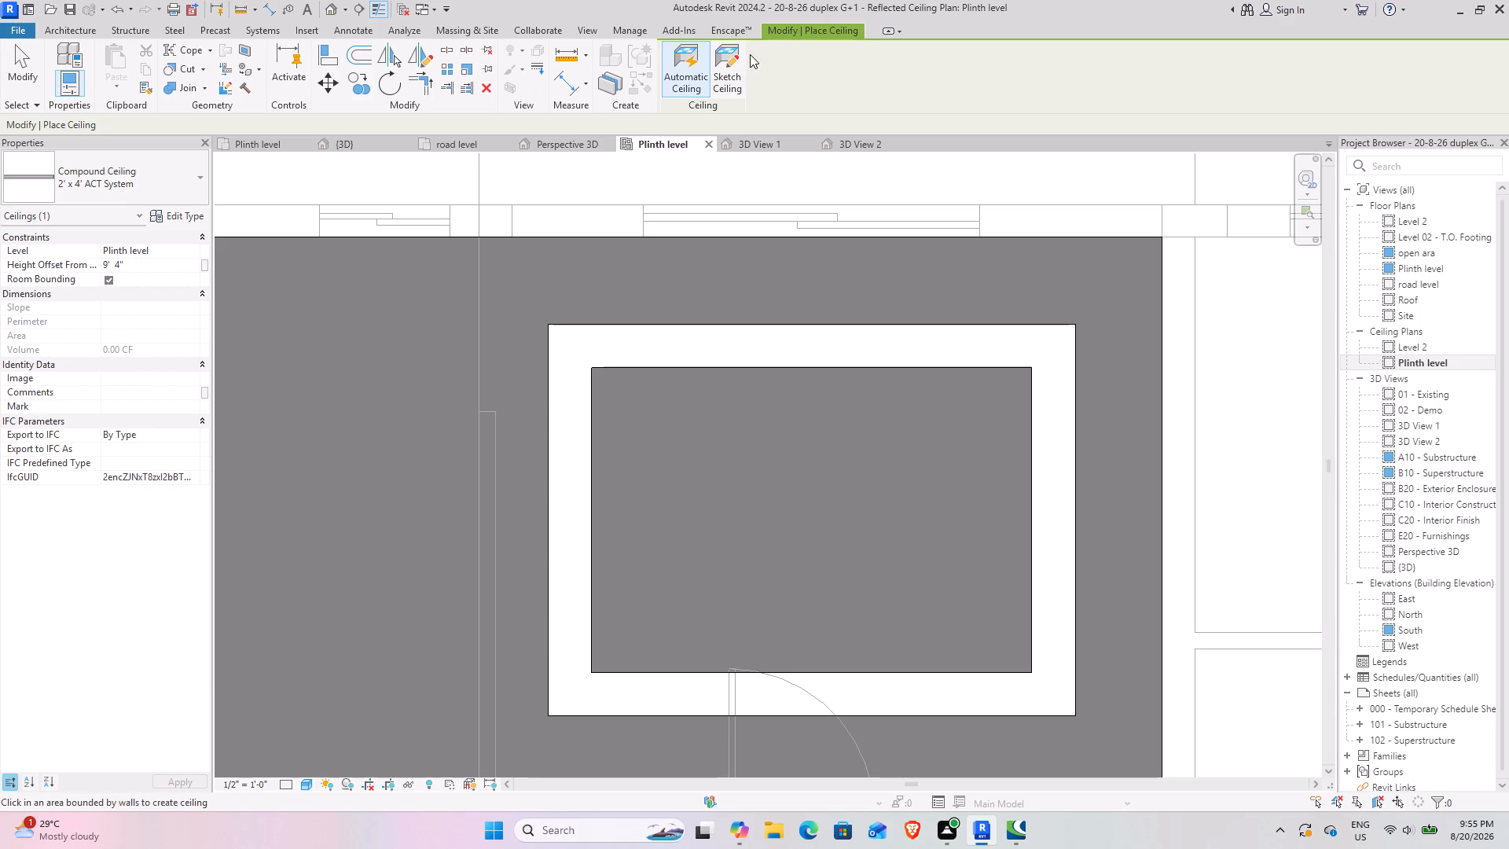
{"action": "left_click", "coordinate": [726, 61]}
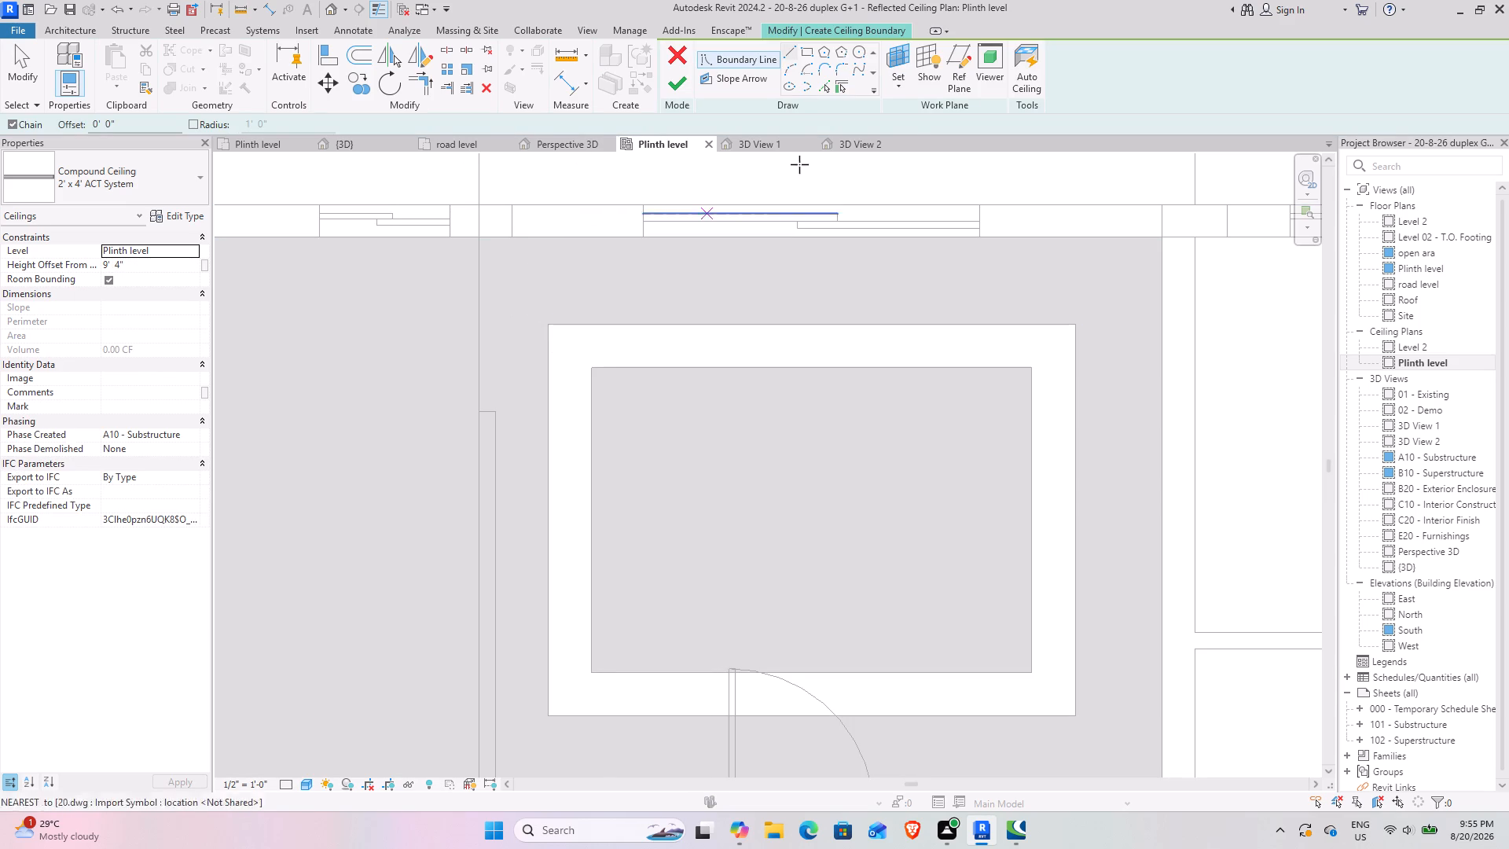
{"action": "left_click", "coordinate": [808, 51]}
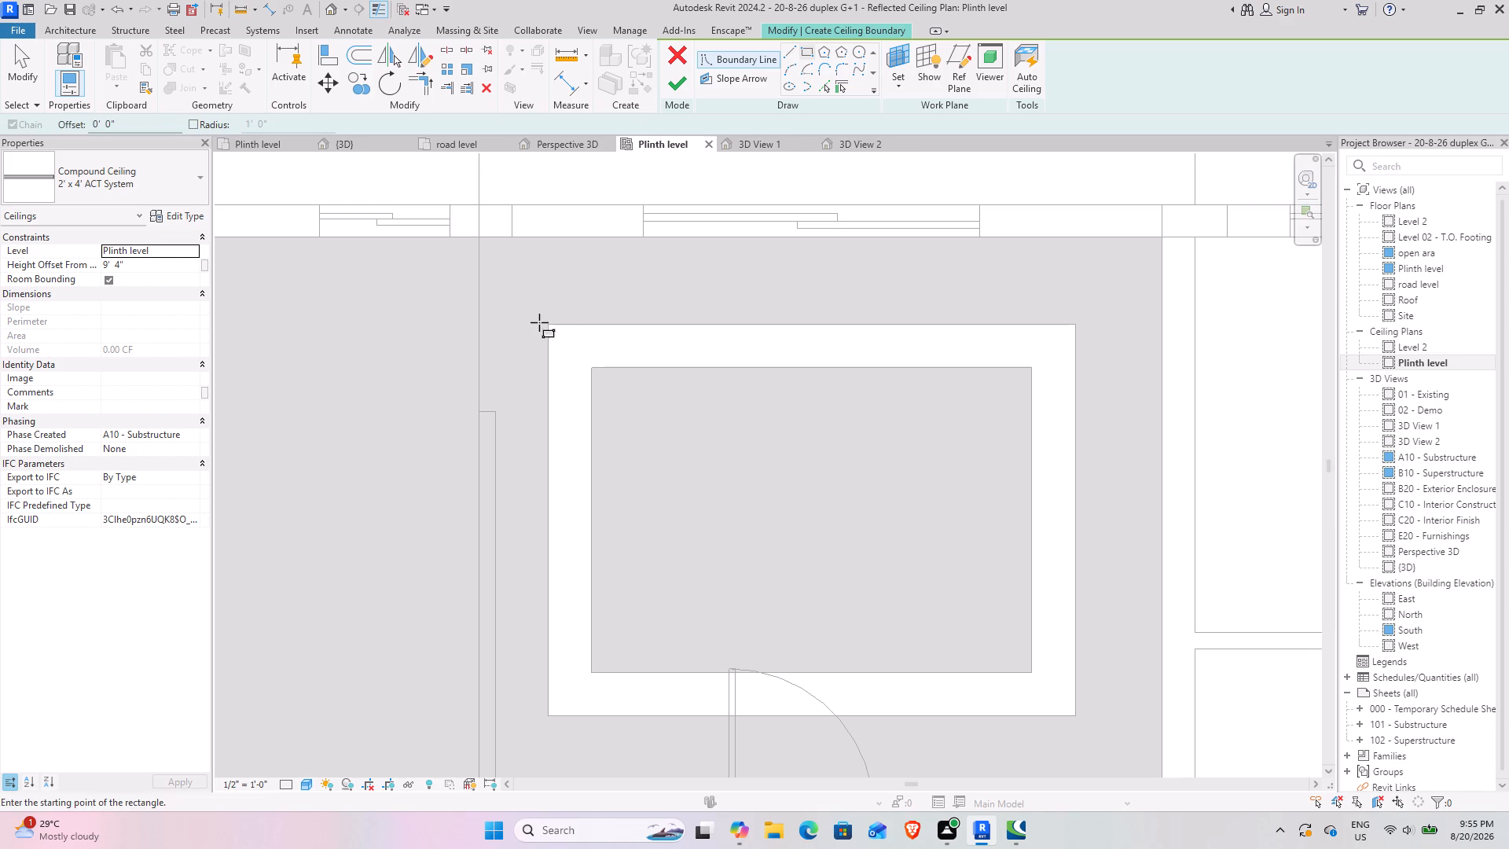
{"action": "left_click", "coordinate": [545, 325]}
{"action": "left_click", "coordinate": [1075, 714]}
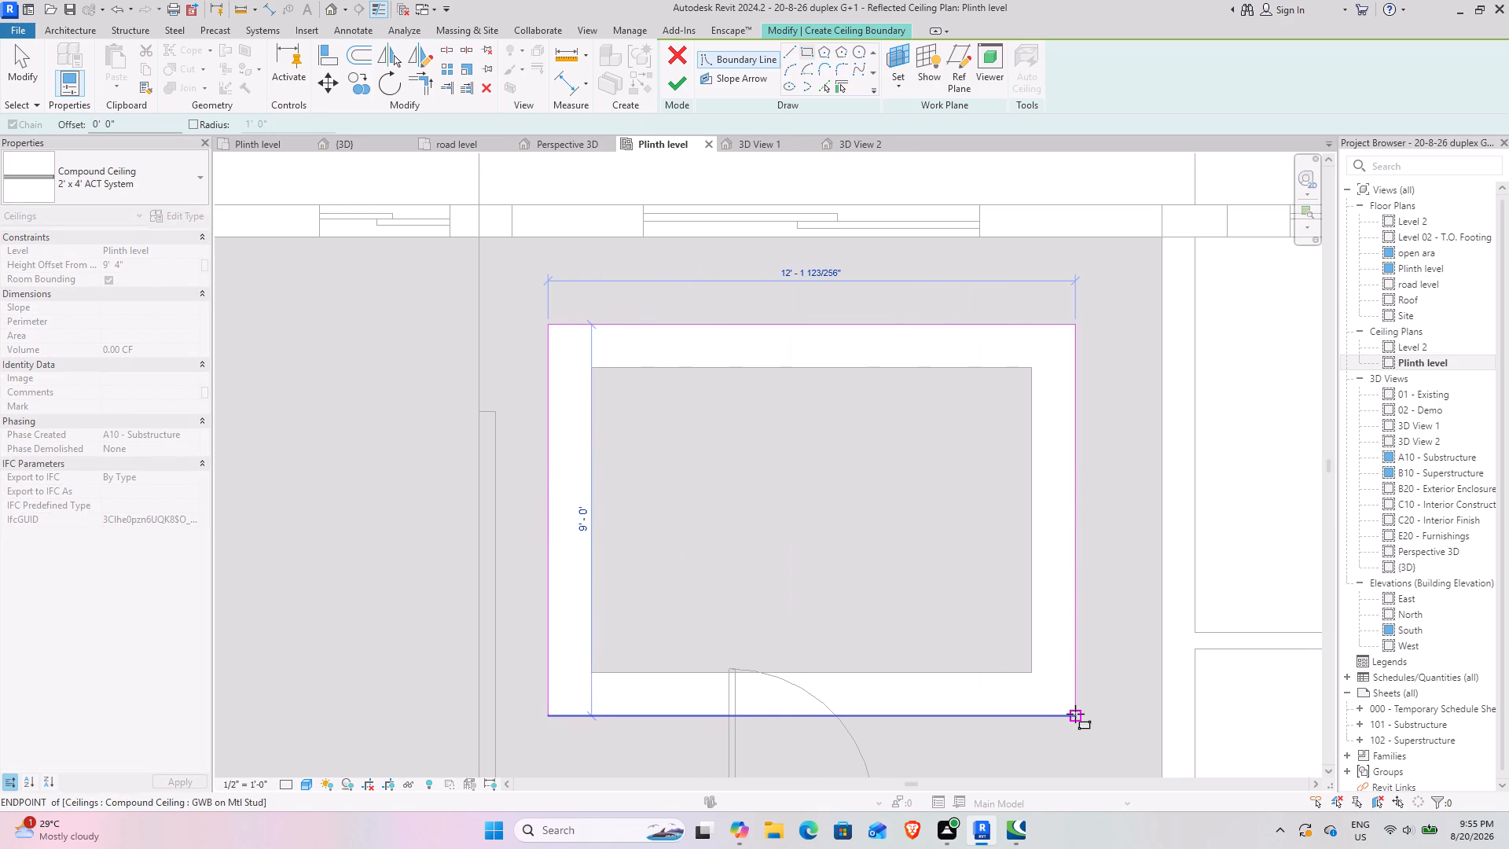
{"action": "left_click", "coordinate": [673, 79]}
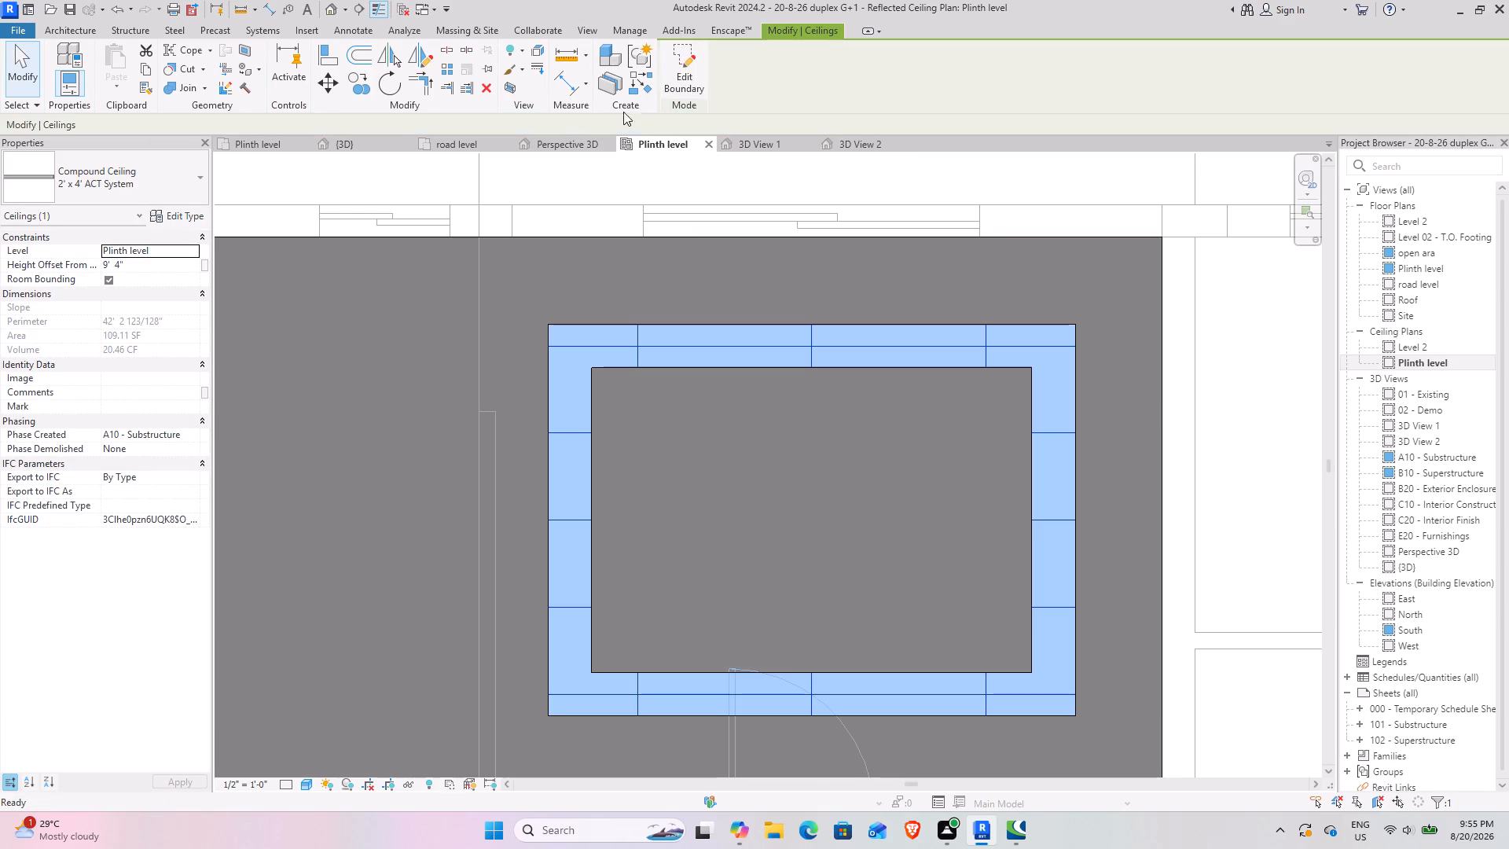
{"action": "left_click", "coordinate": [834, 145]}
{"action": "left_click", "coordinate": [892, 579]}
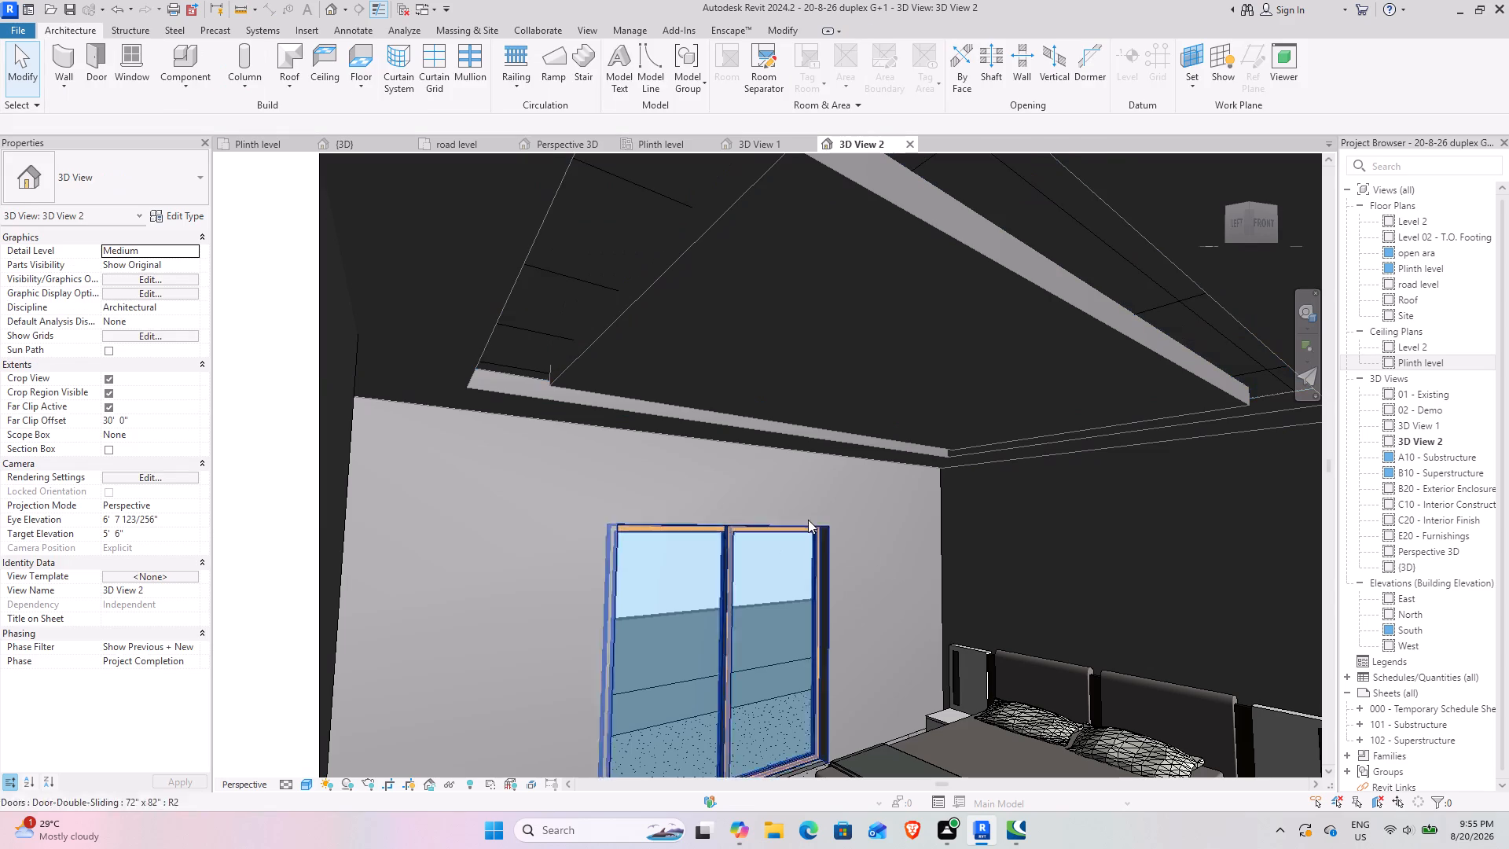
{"action": "scroll", "coordinate": [579, 270], "scroll_direction": "up", "scroll_amount": 2}
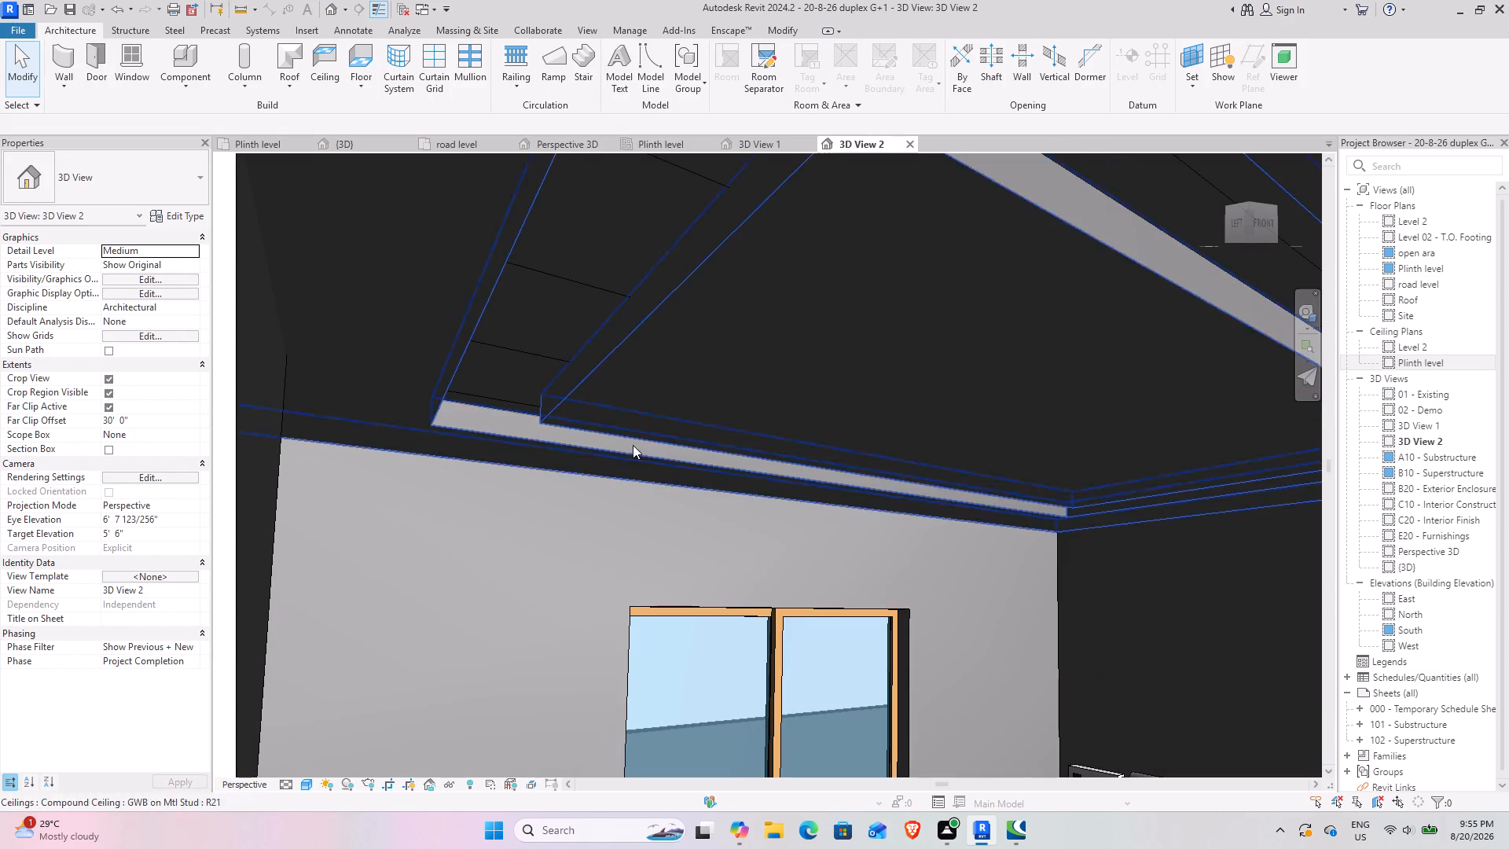
{"action": "scroll", "coordinate": [581, 336], "scroll_direction": "down", "scroll_amount": 2}
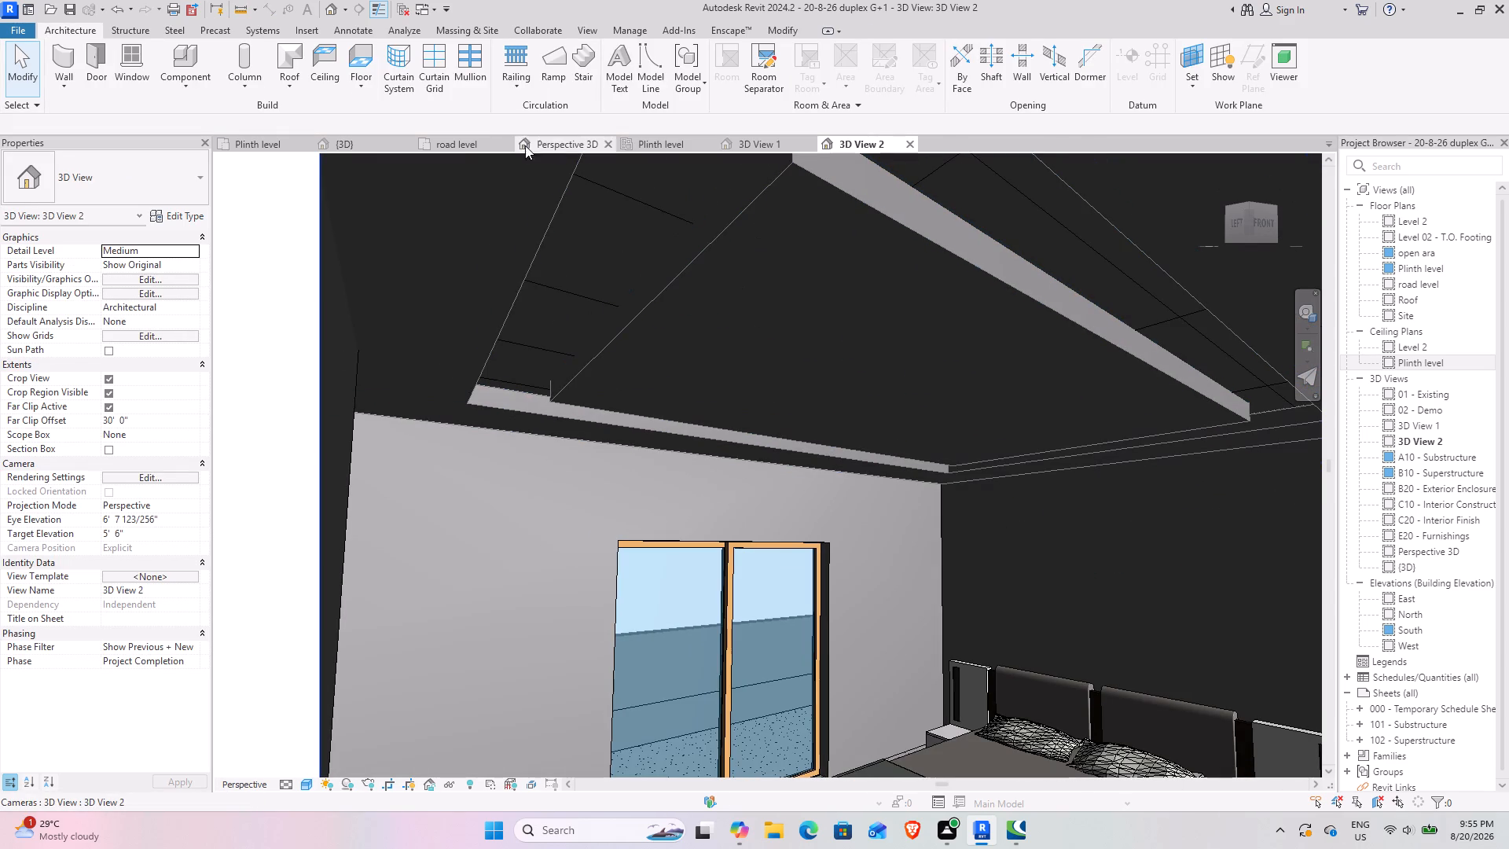
Change the type of the bedroom's raised 9' 4" ceiling to GWB on Mtl Stud.
{"action": "left_click", "coordinate": [657, 139]}
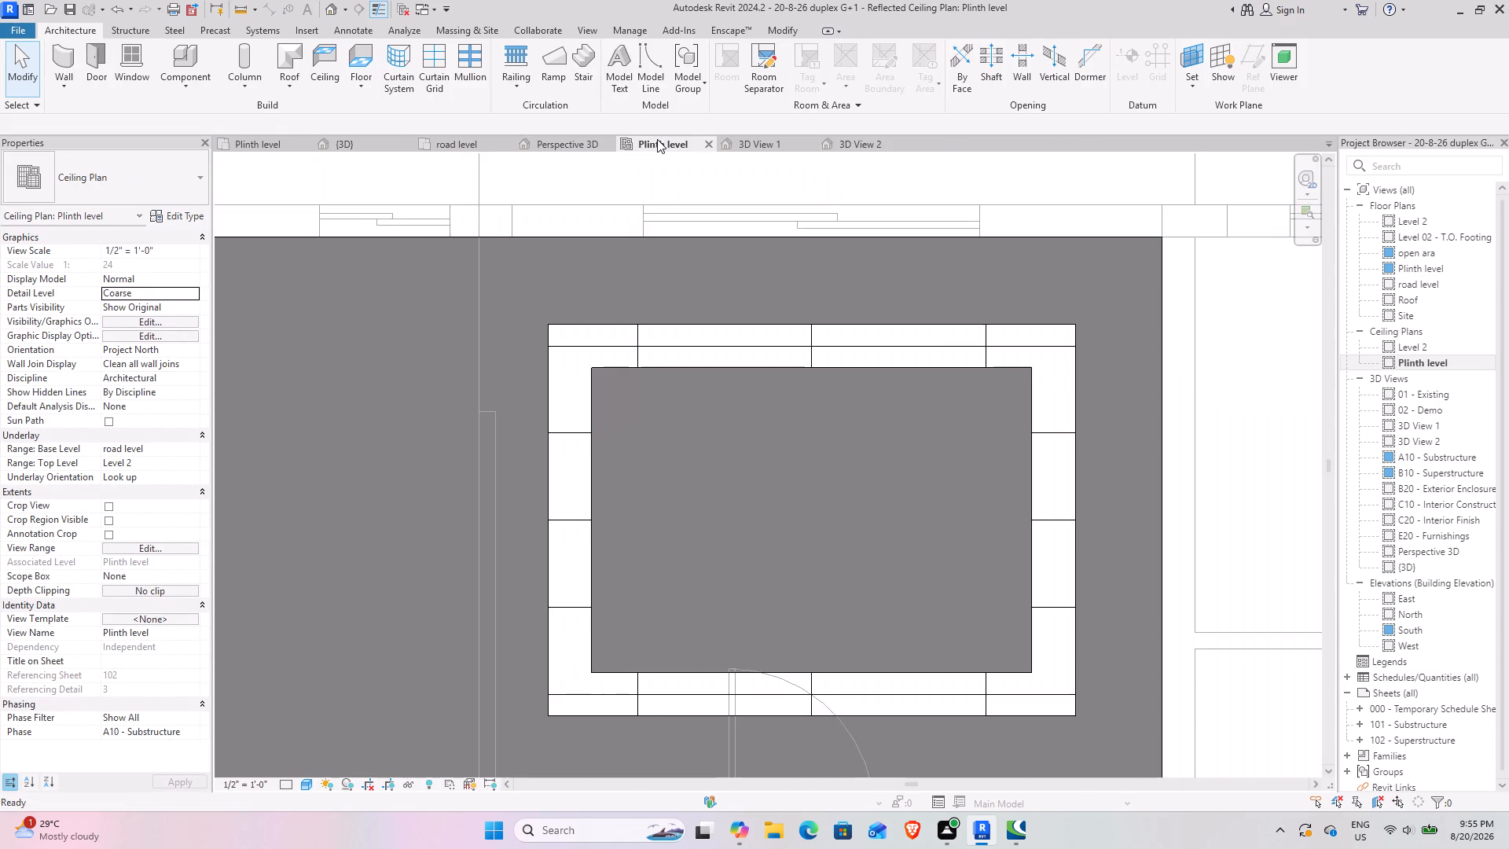
{"action": "left_click", "coordinate": [660, 324]}
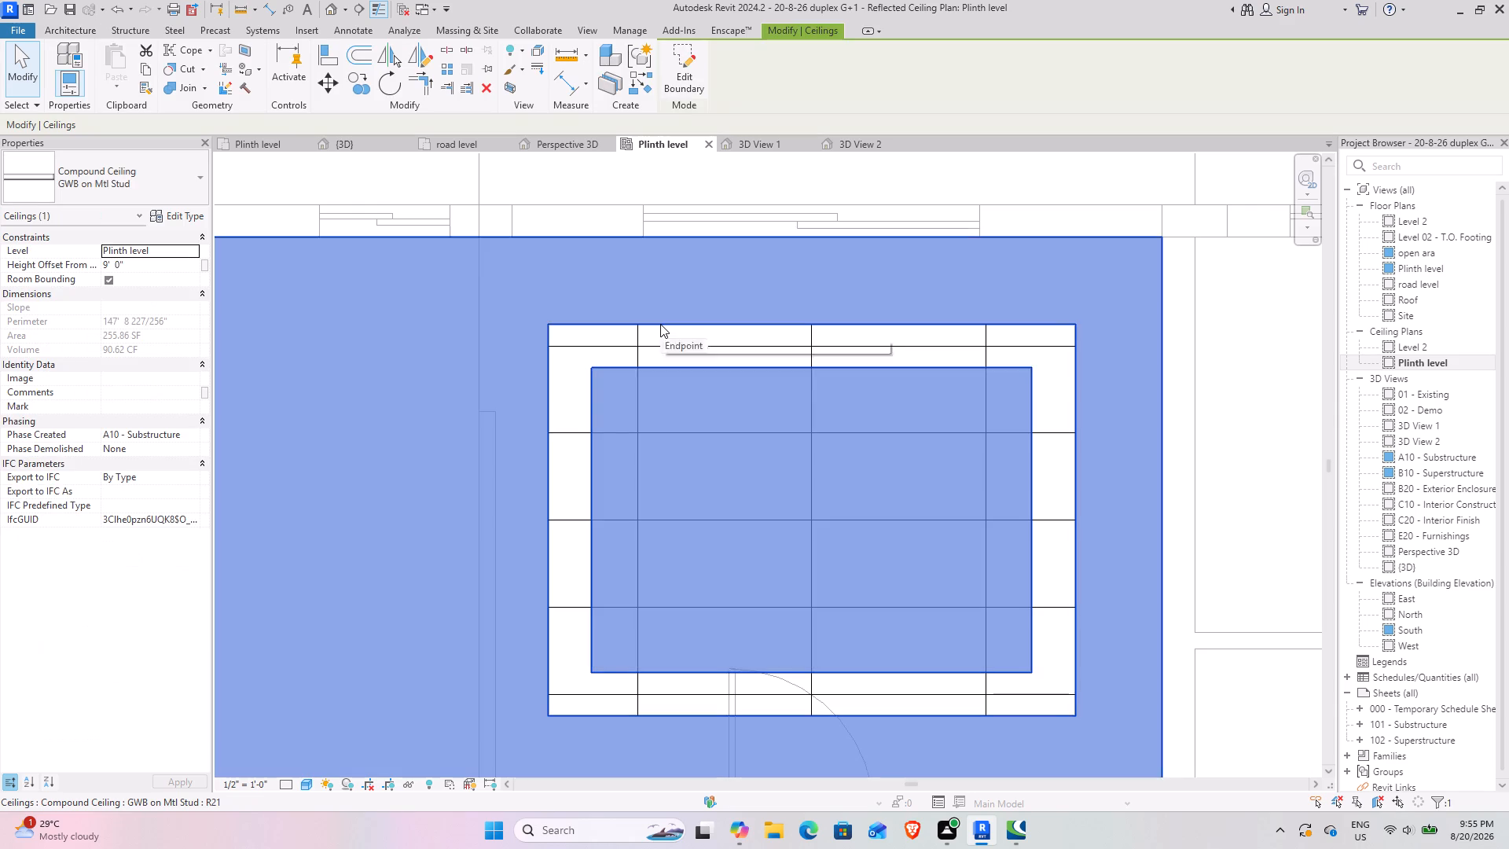
{"action": "left_click", "coordinate": [770, 349]}
{"action": "left_click", "coordinate": [768, 336]}
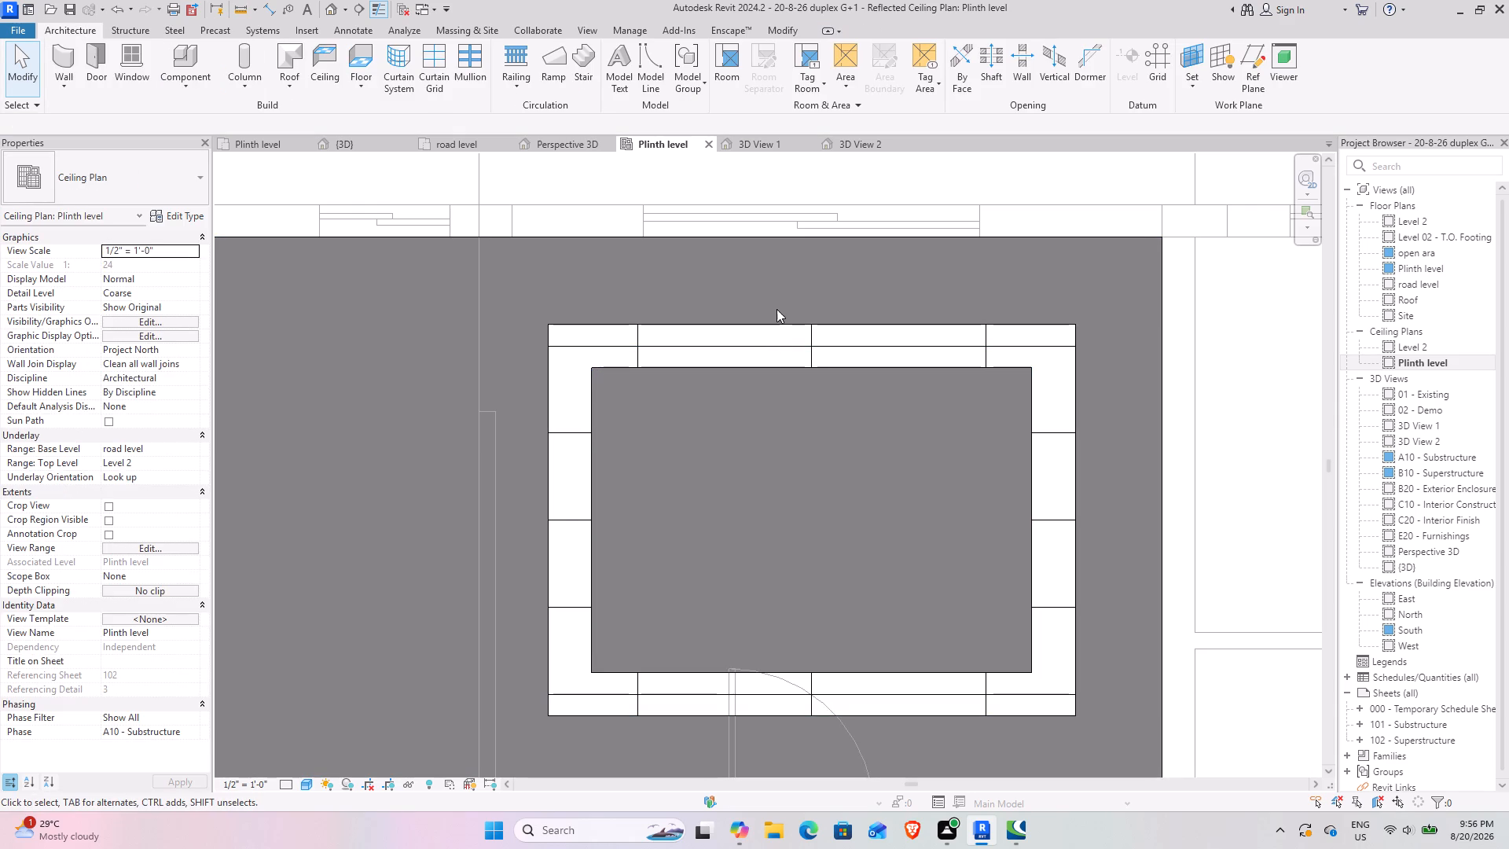
{"action": "left_click", "coordinate": [764, 330]}
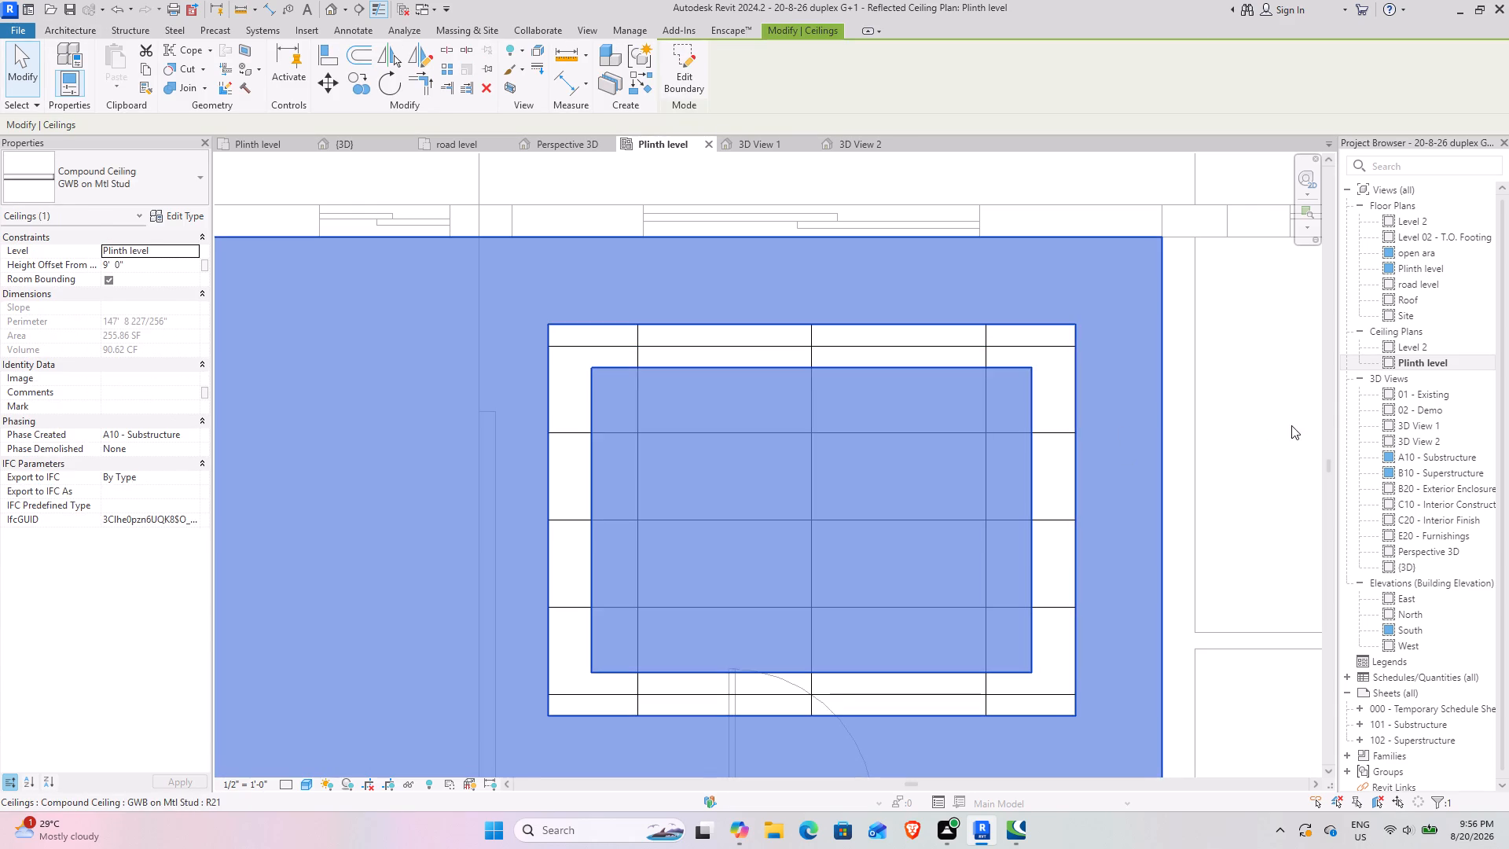
{"action": "left_click", "coordinate": [1291, 425]}
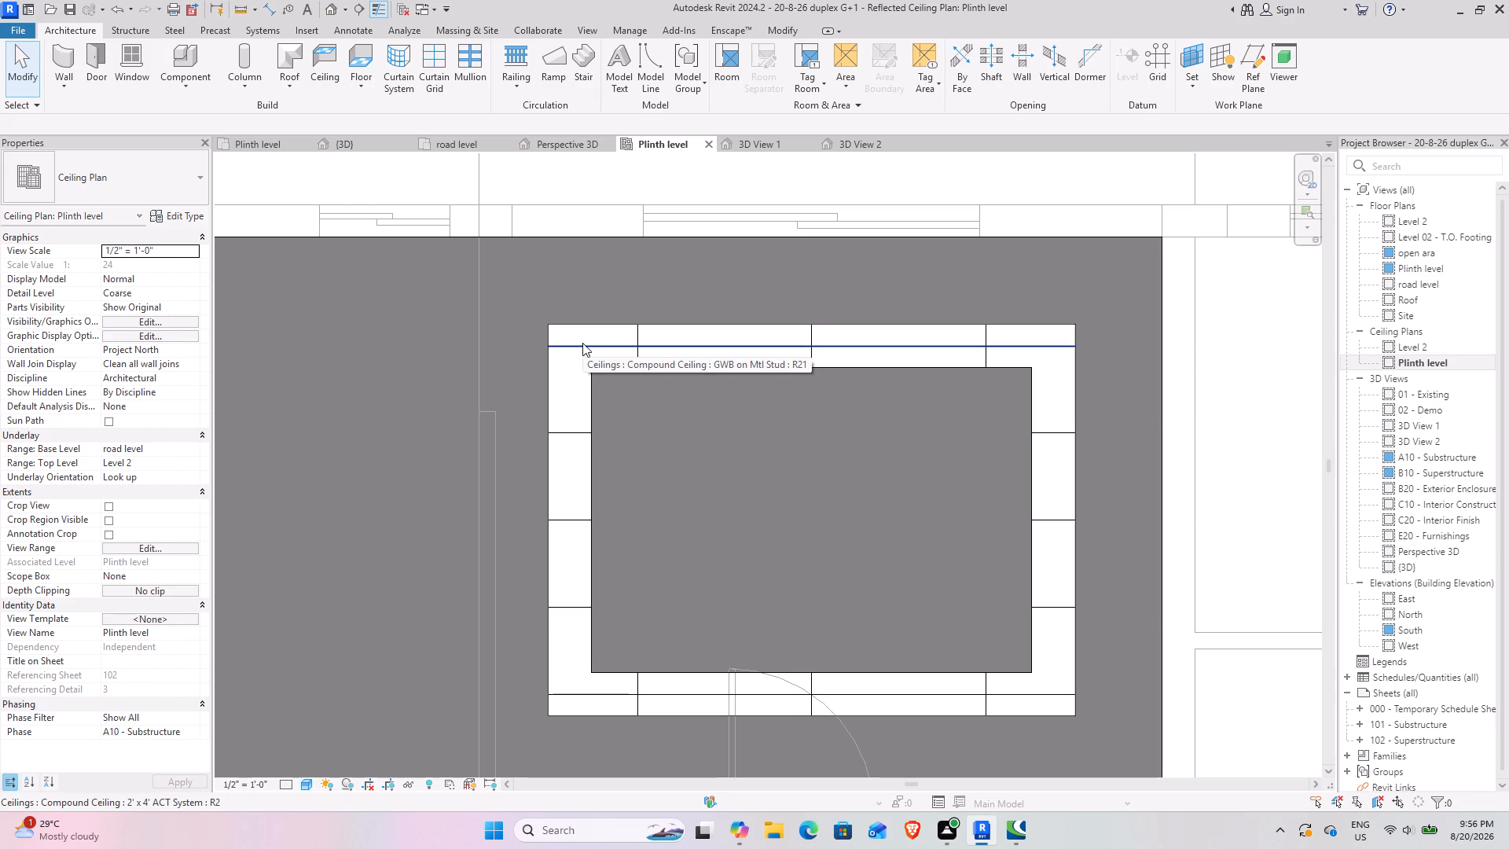
{"action": "left_click", "coordinate": [850, 139]}
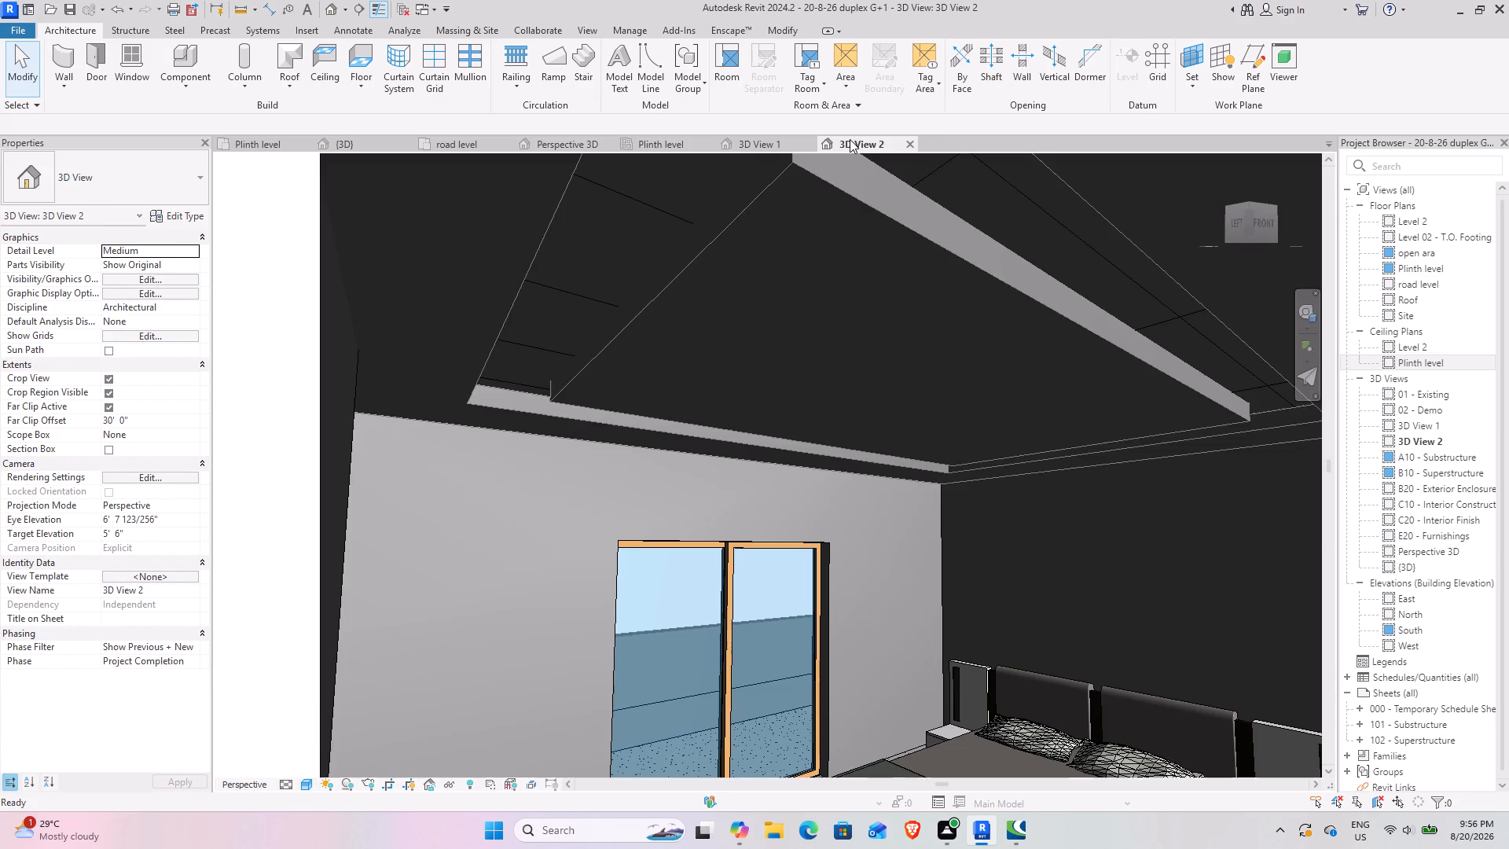
{"action": "left_click", "coordinate": [614, 189]}
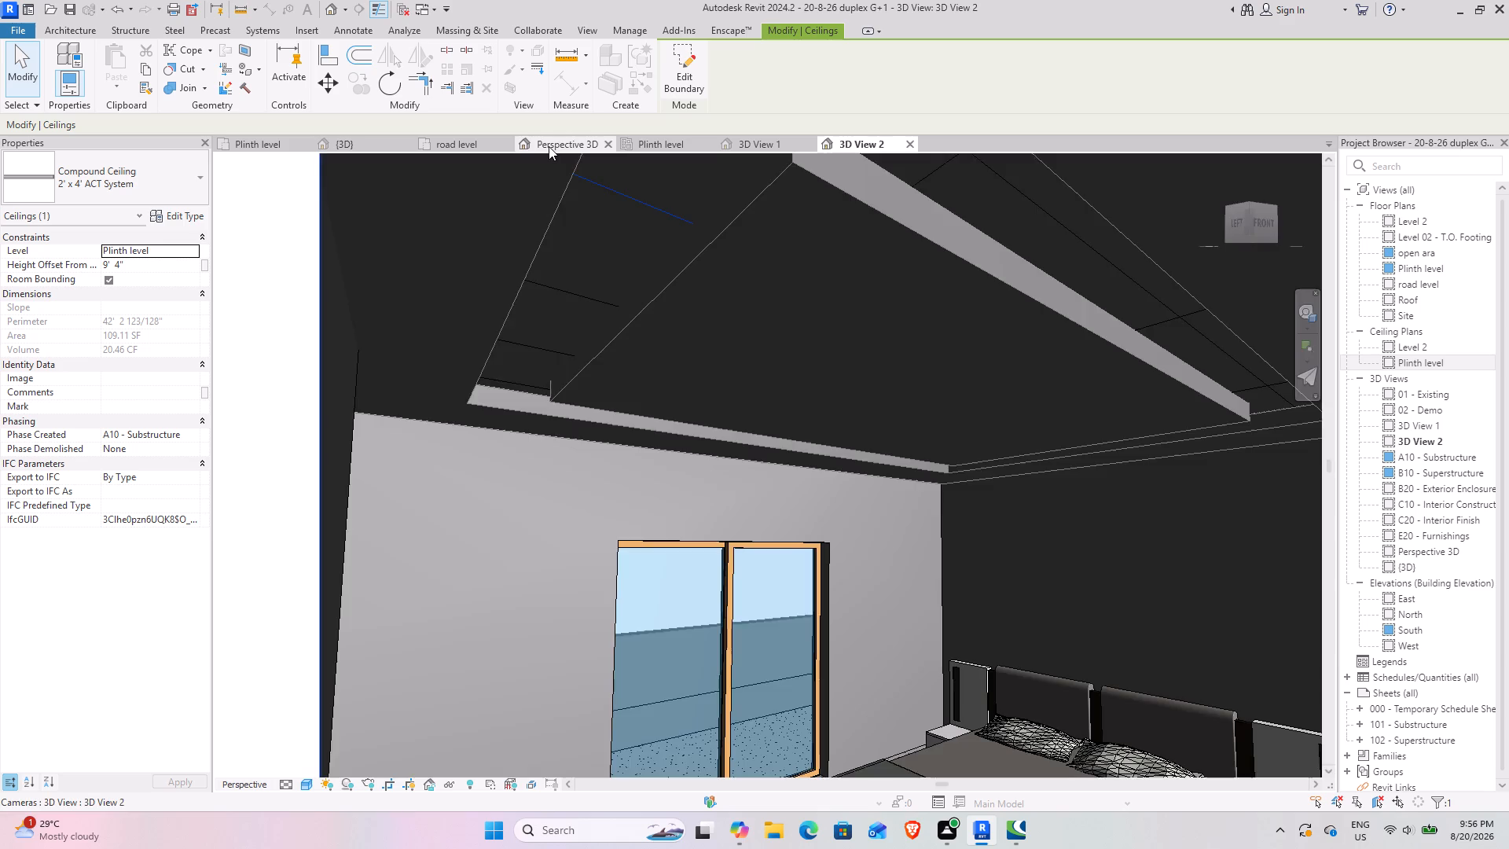
{"action": "left_click", "coordinate": [549, 146]}
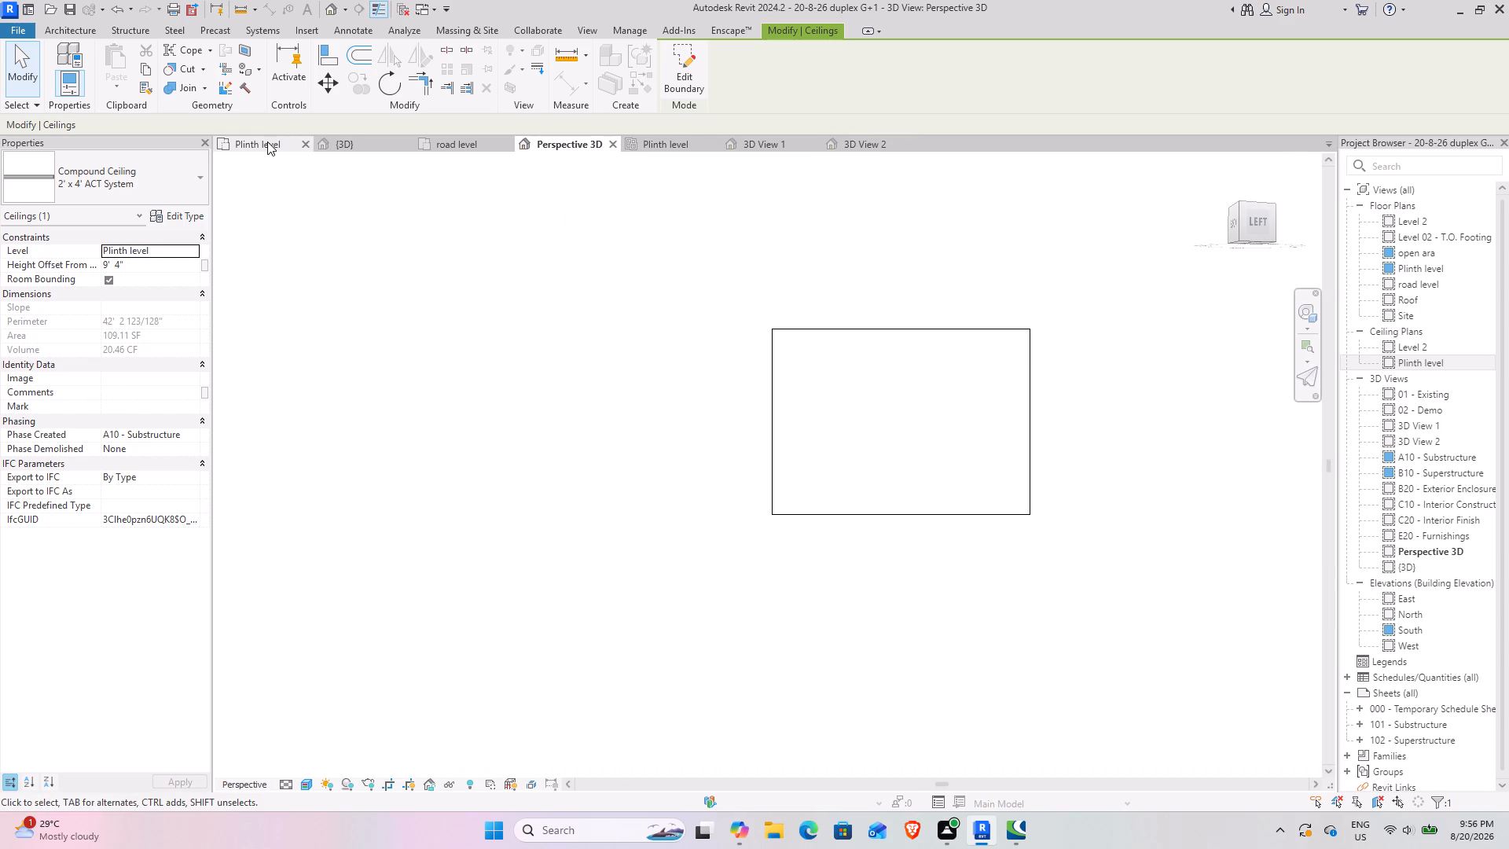
{"action": "left_click", "coordinate": [267, 141]}
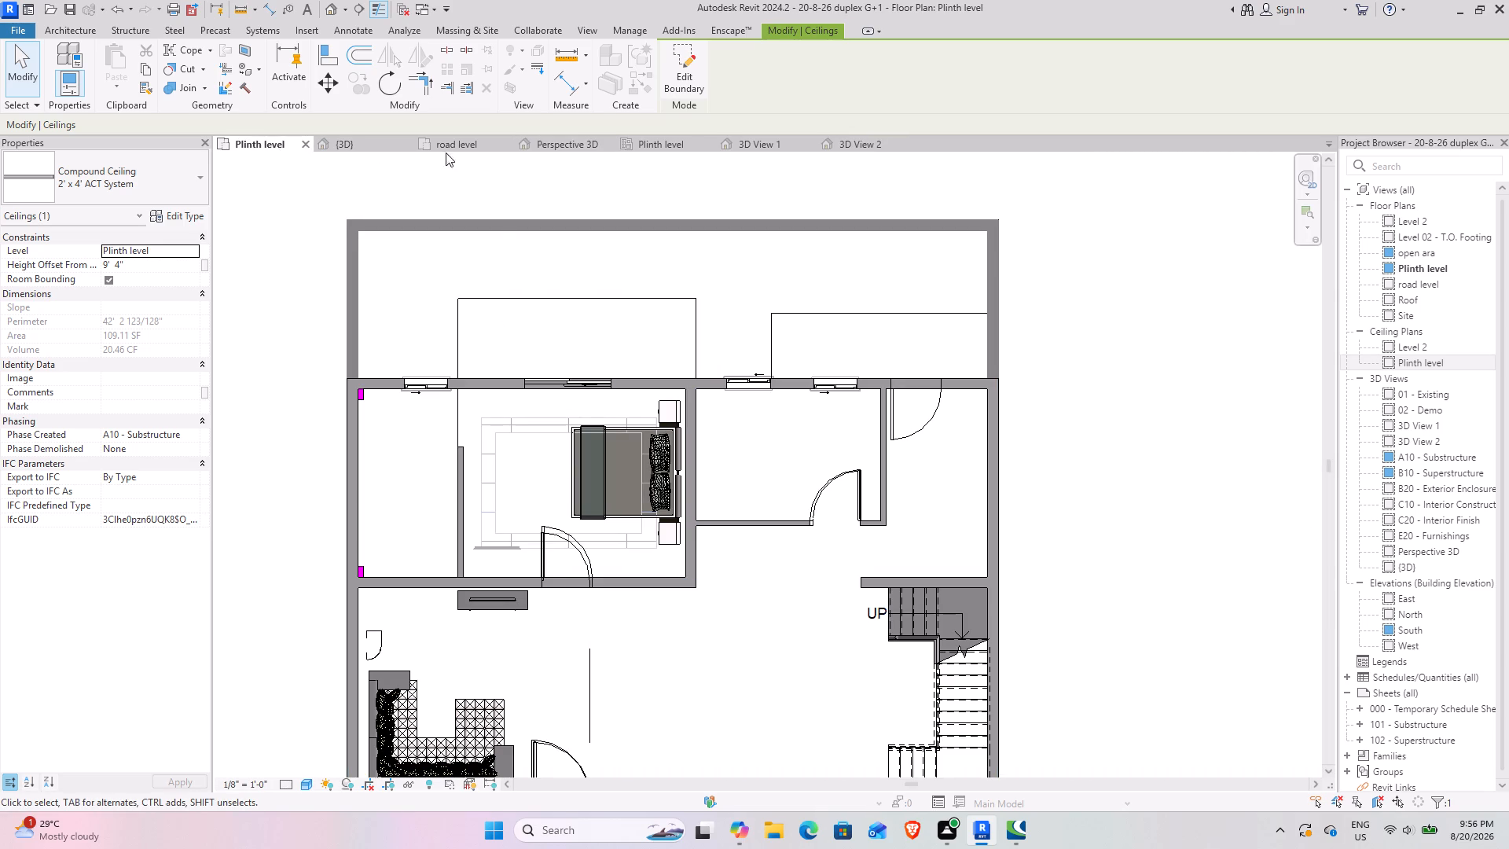
{"action": "left_click", "coordinate": [655, 147]}
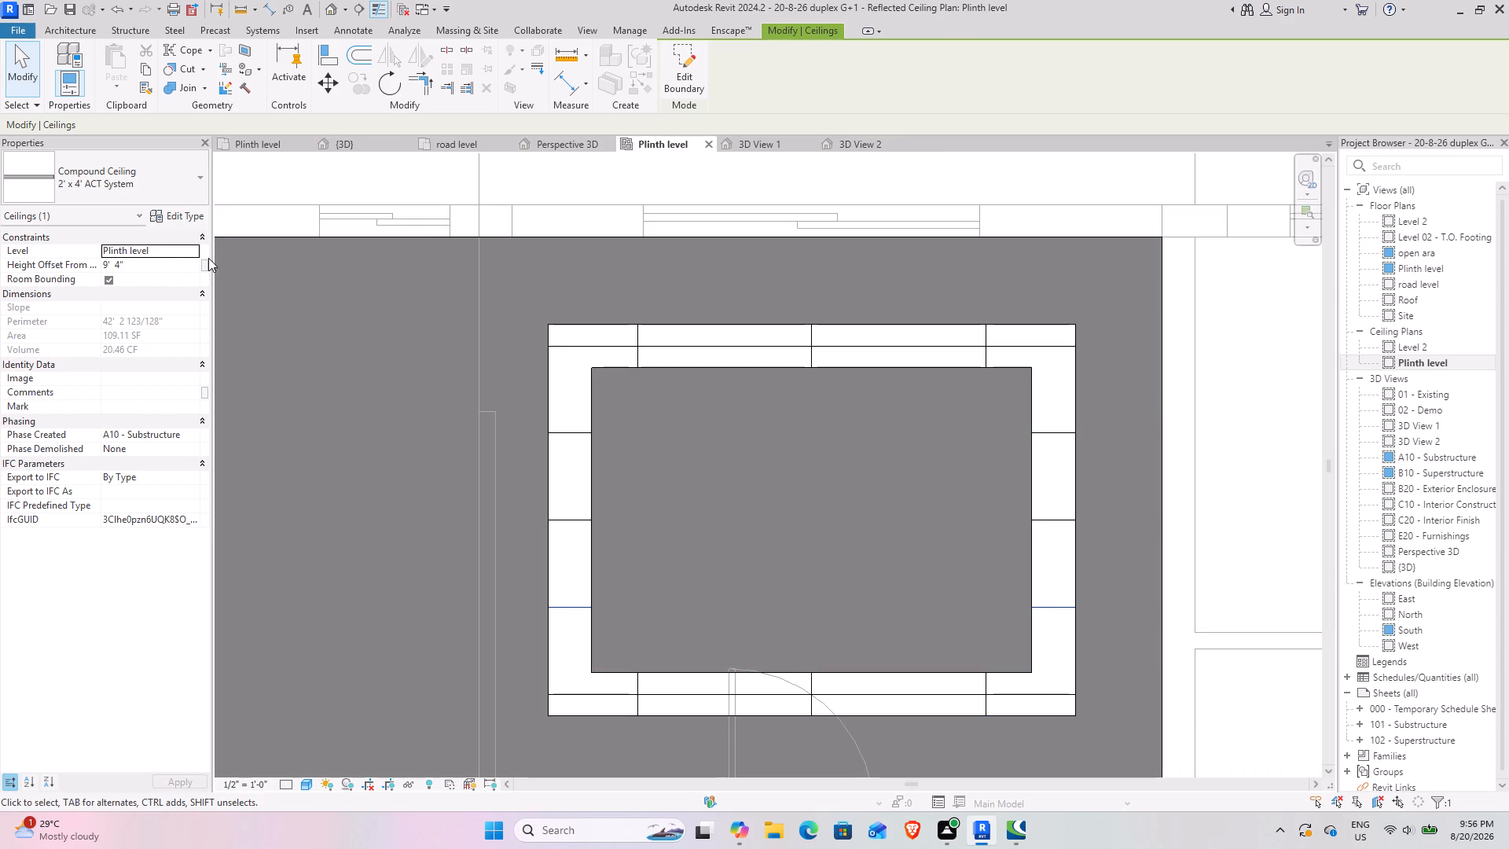
{"action": "left_click", "coordinate": [197, 190]}
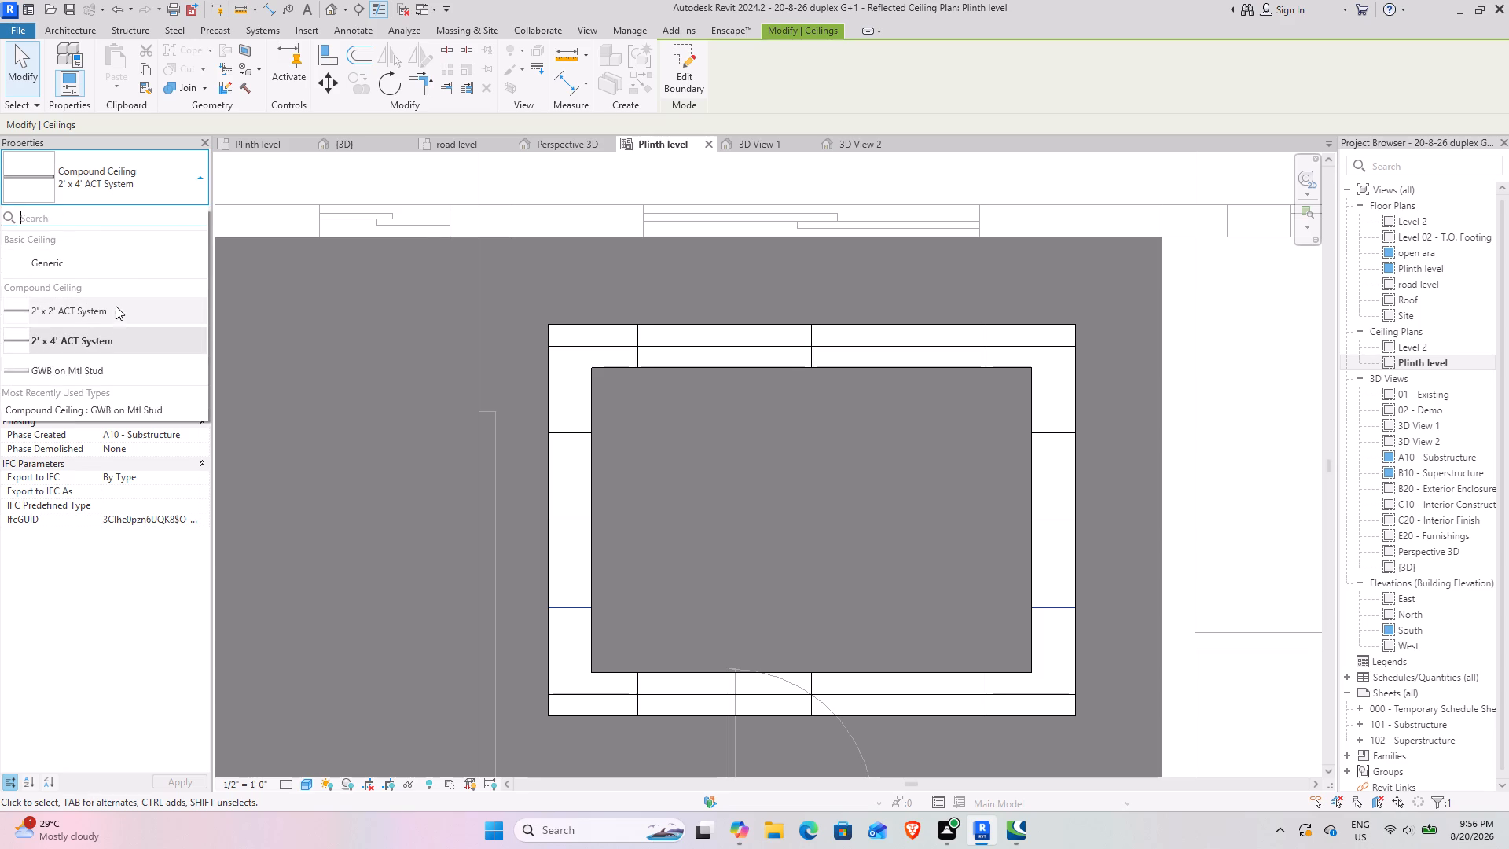
{"action": "left_click", "coordinate": [96, 368]}
{"action": "left_click", "coordinate": [1124, 440]}
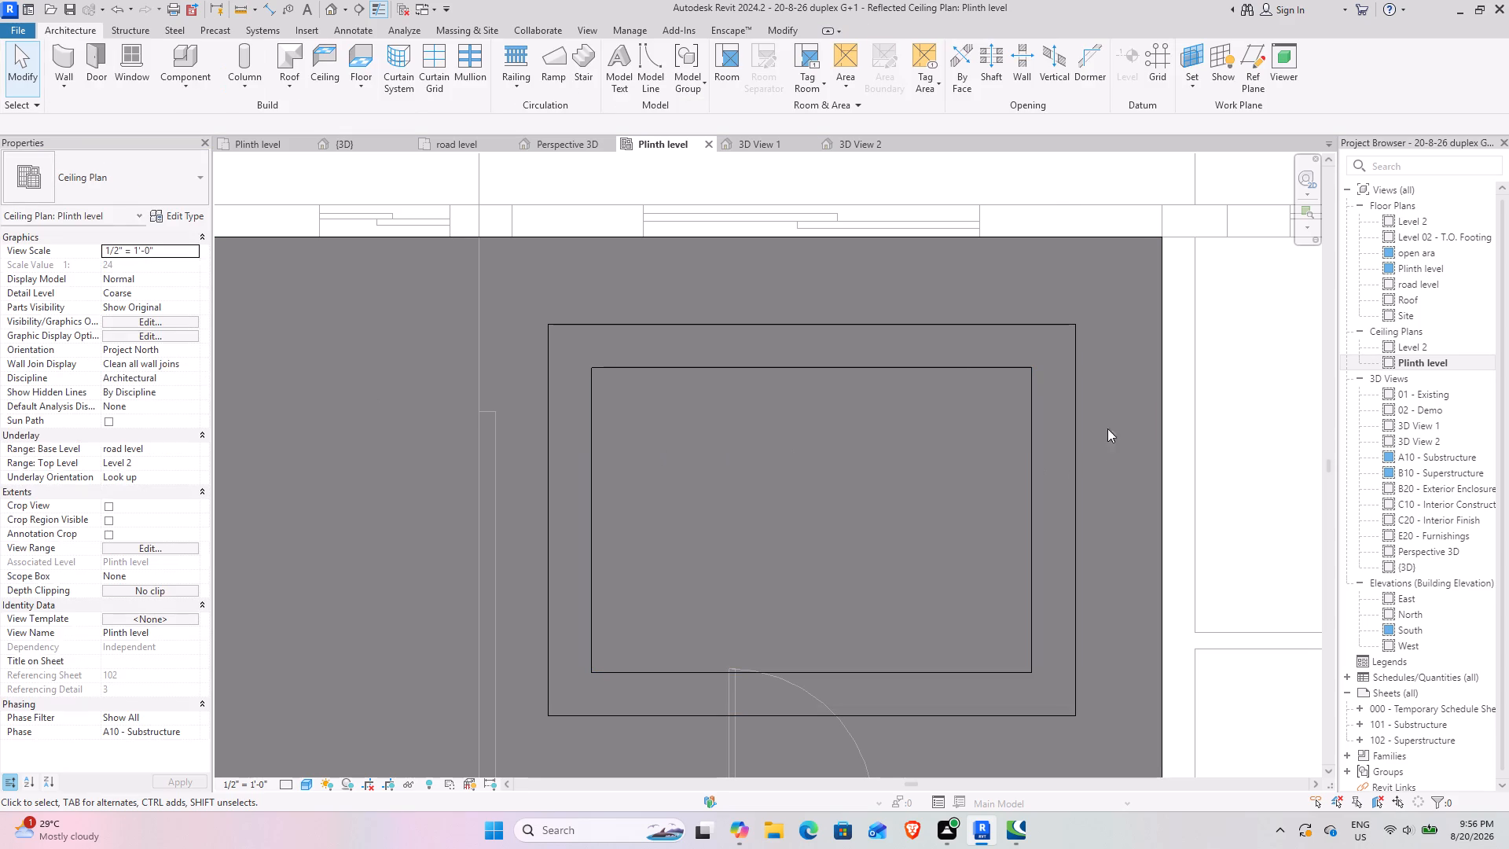
Enlarge 3D View 2's crop region on all four sides so the camera view takes in more of the bedroom.
{"action": "left_click", "coordinate": [837, 138]}
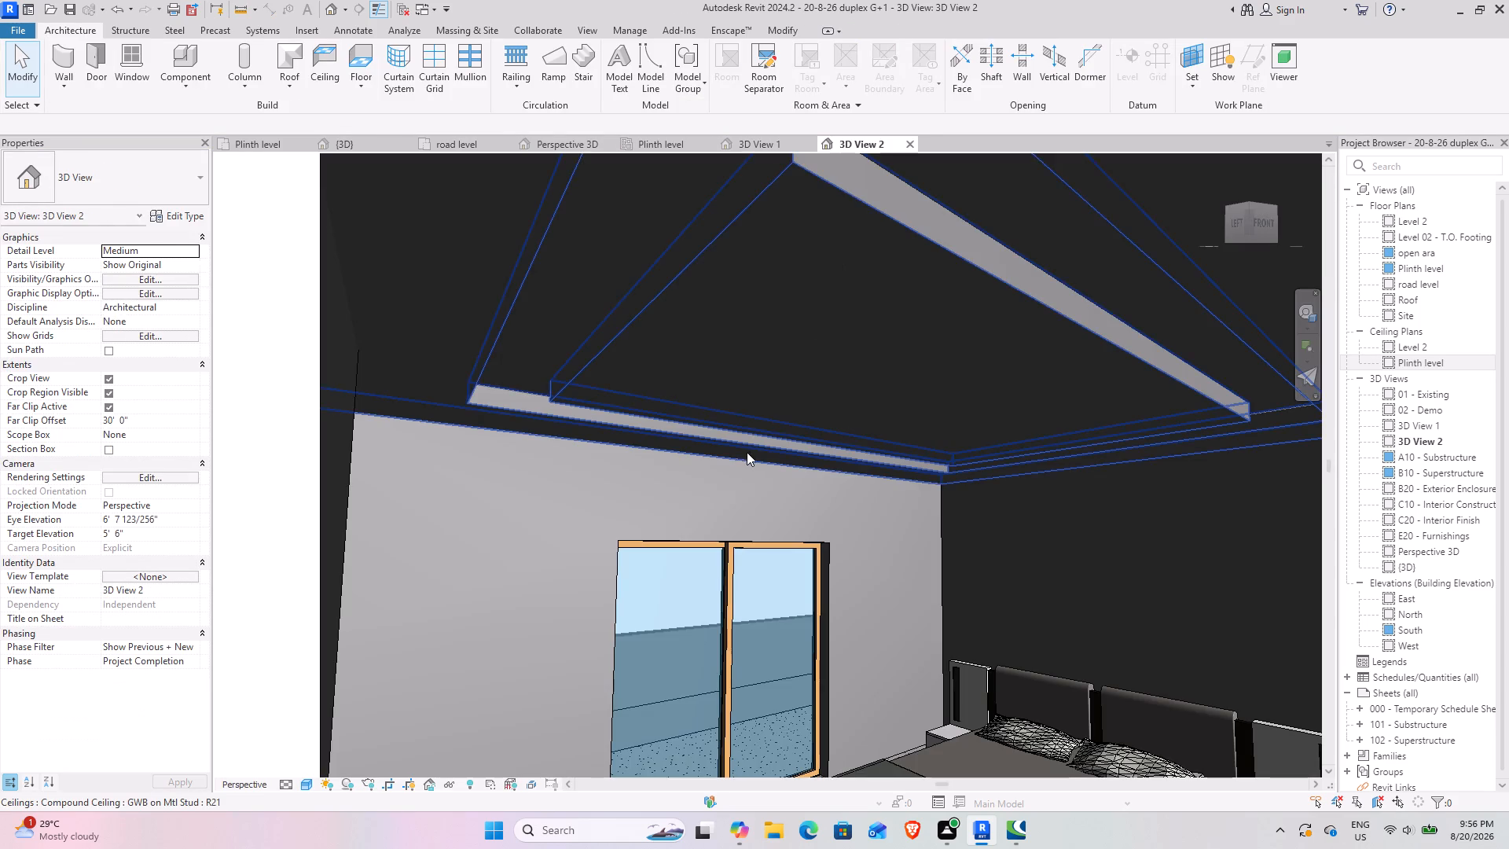
{"action": "scroll", "coordinate": [744, 452], "scroll_direction": "down", "scroll_amount": 3}
{"action": "left_click", "coordinate": [777, 252]}
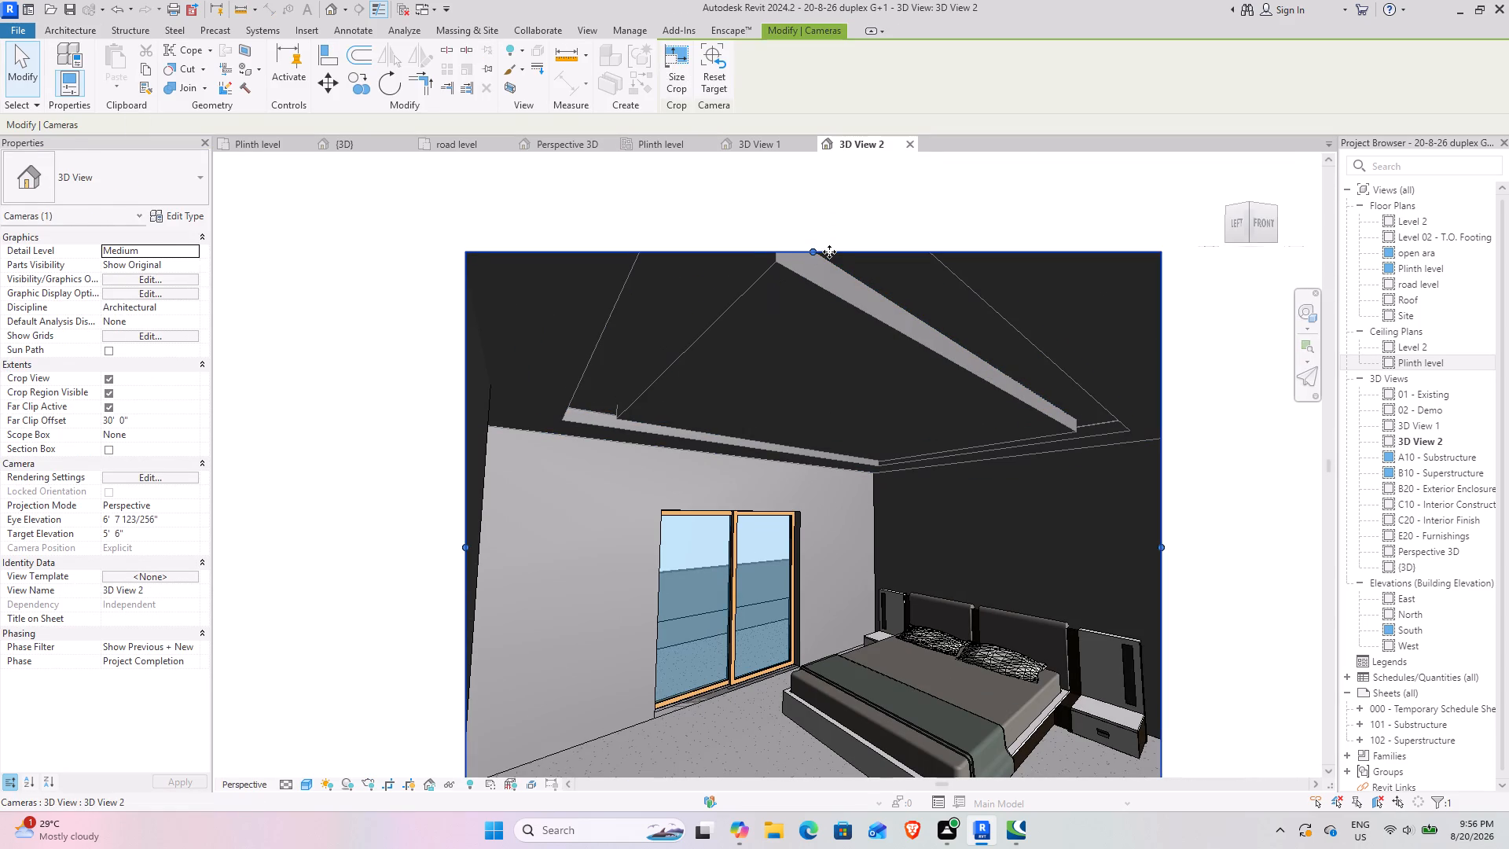
{"action": "left_click_drag", "start_coordinate": [815, 252], "coordinate": [811, 222]}
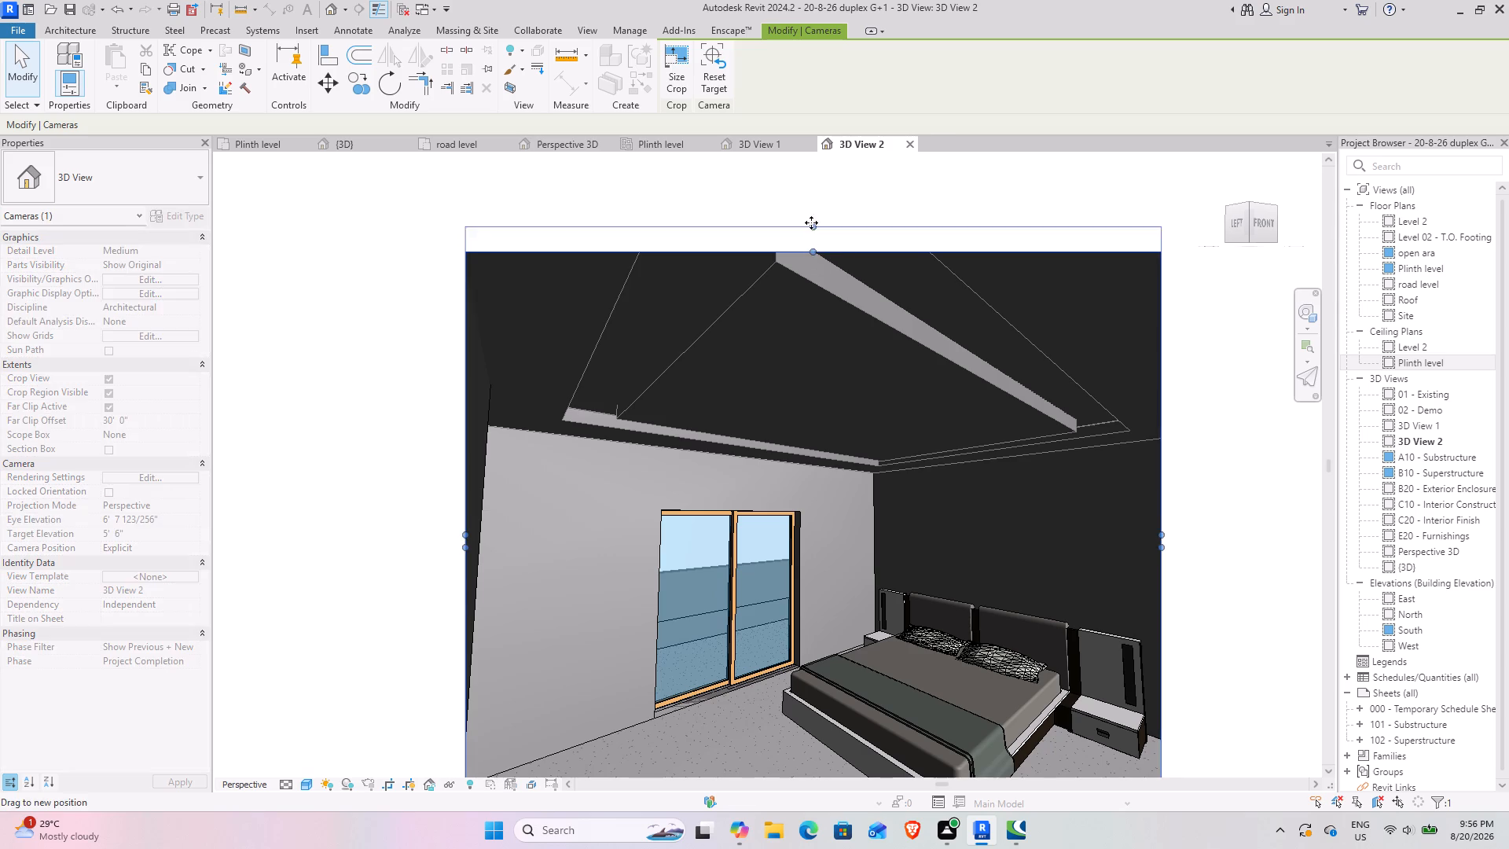
{"action": "left_click_drag", "start_coordinate": [811, 222], "coordinate": [811, 208]}
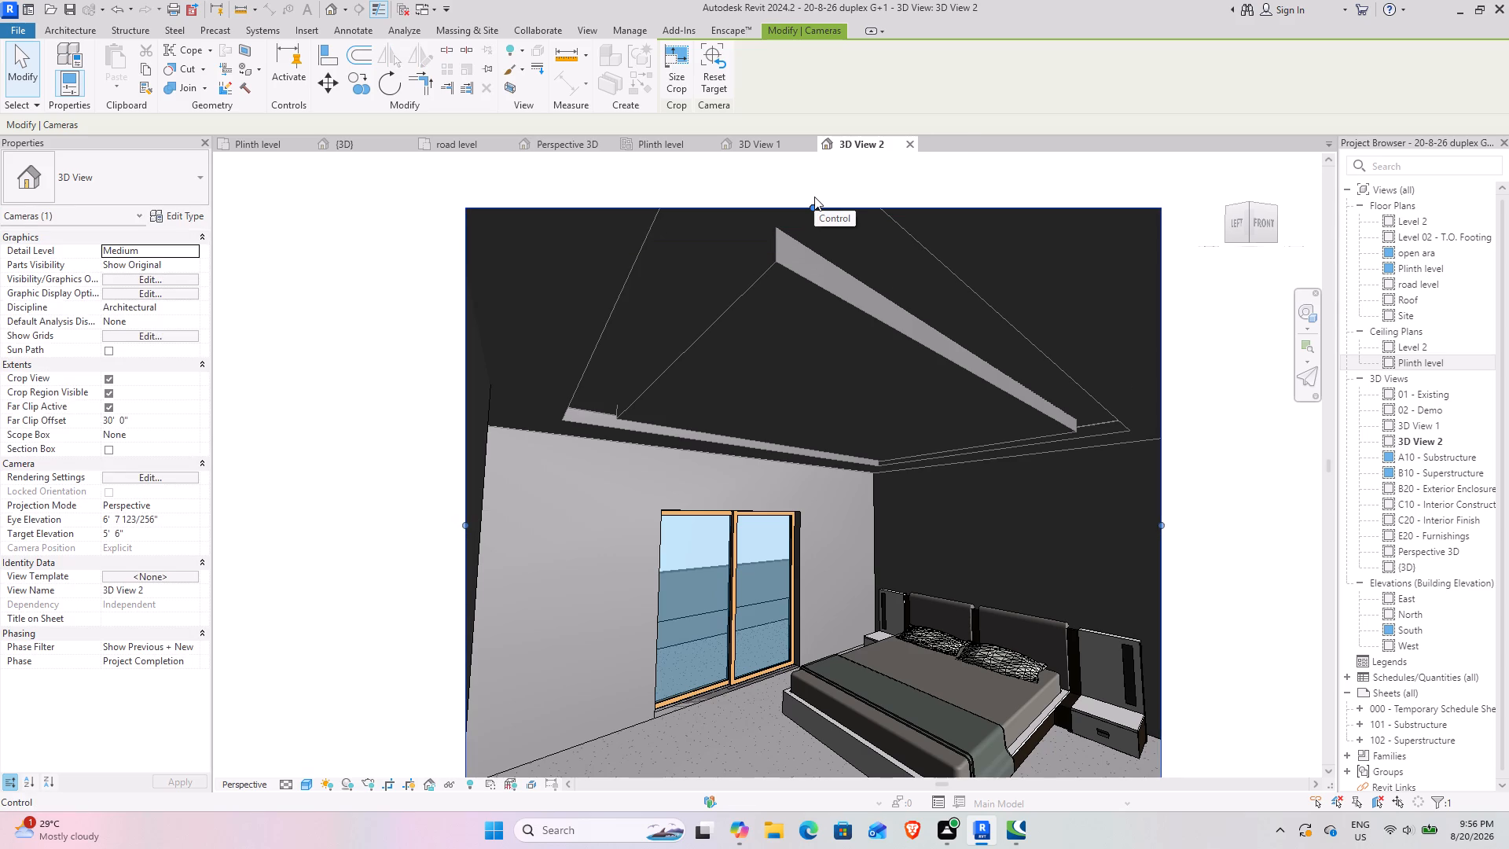
{"action": "scroll", "coordinate": [829, 215], "scroll_direction": "down", "scroll_amount": 1}
{"action": "middle_click_drag", "start_coordinate": [908, 642], "coordinate": [779, 543]}
{"action": "scroll", "coordinate": [803, 551], "scroll_direction": "up", "scroll_amount": 3}
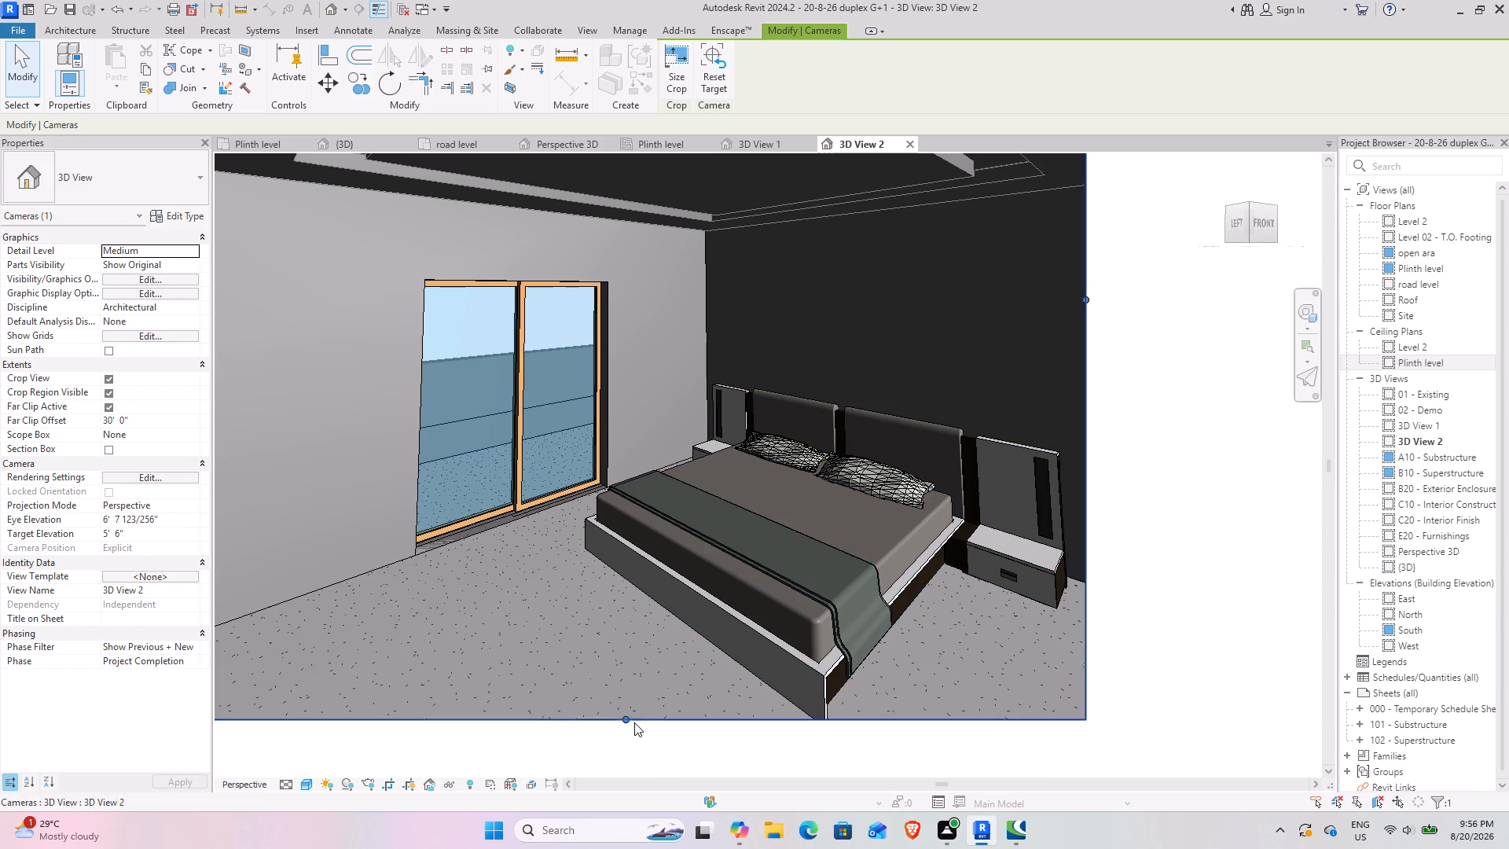
{"action": "left_click_drag", "start_coordinate": [625, 715], "coordinate": [633, 781]}
{"action": "scroll", "coordinate": [718, 560], "scroll_direction": "down", "scroll_amount": 3}
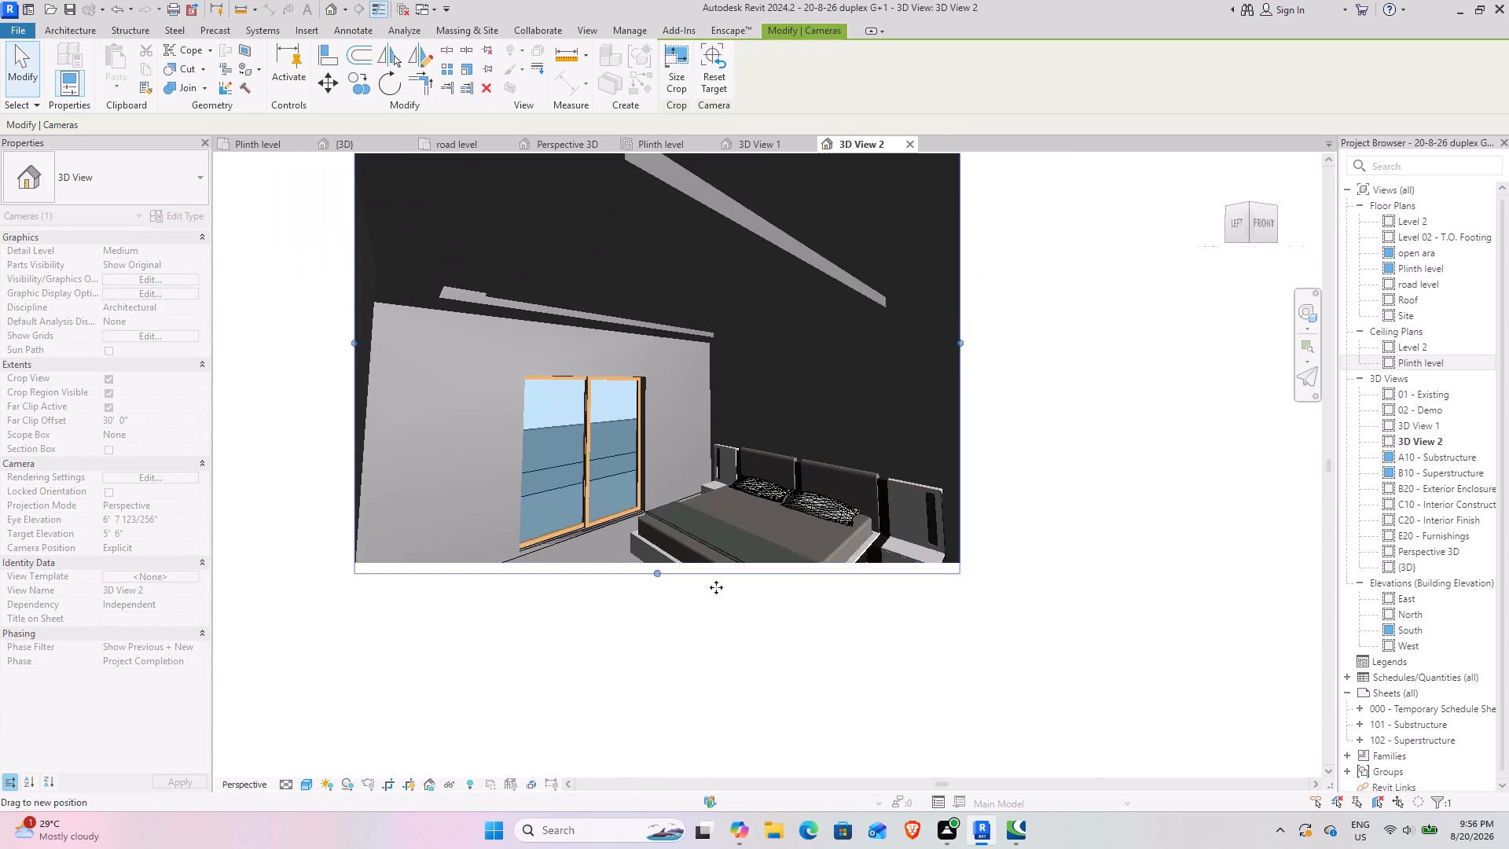
{"action": "left_click", "coordinate": [706, 681]}
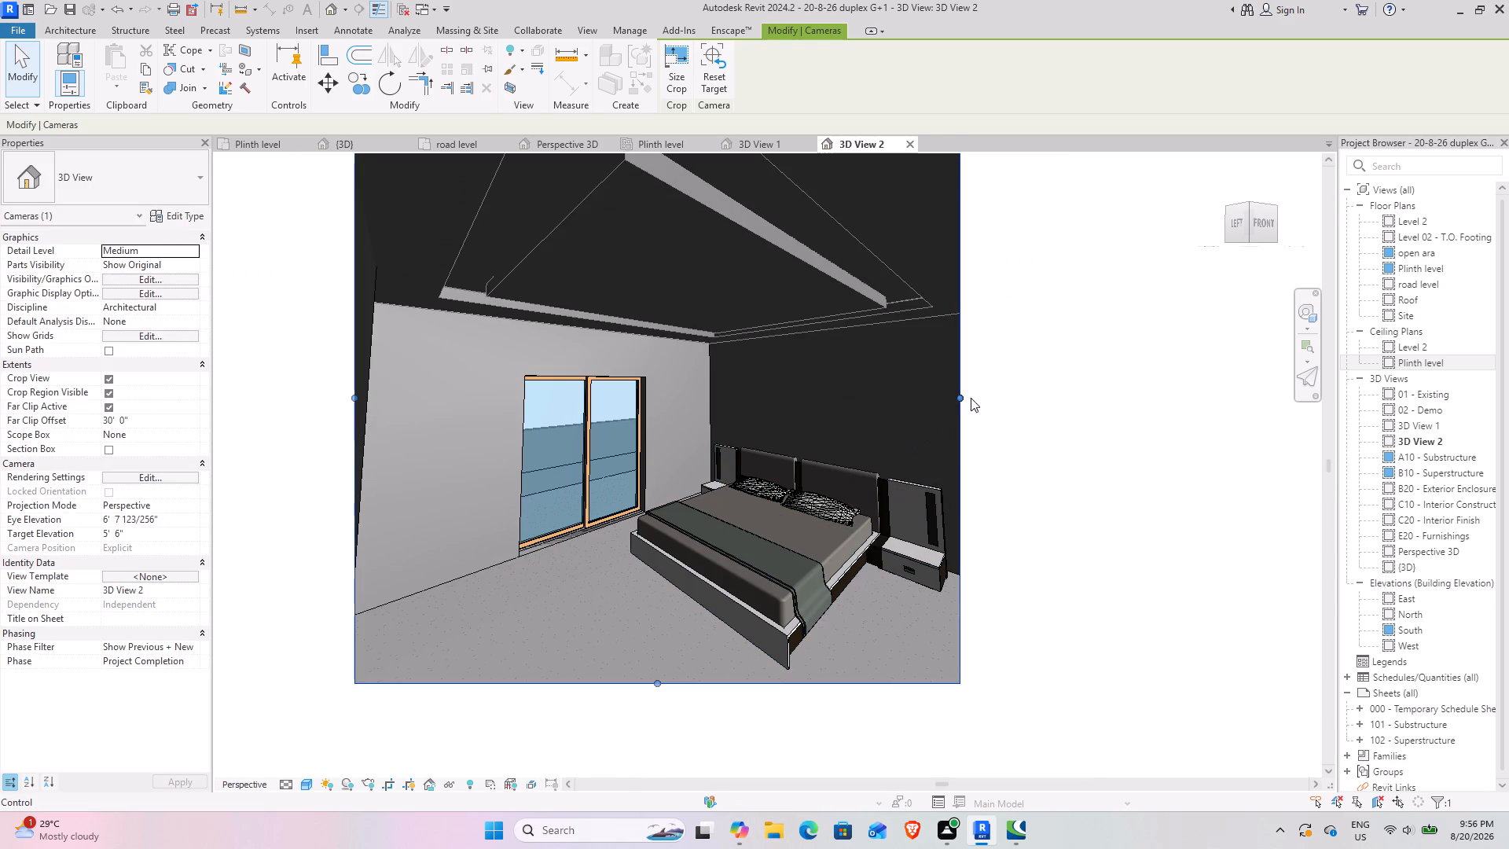
{"action": "left_click_drag", "start_coordinate": [959, 398], "coordinate": [1189, 384]}
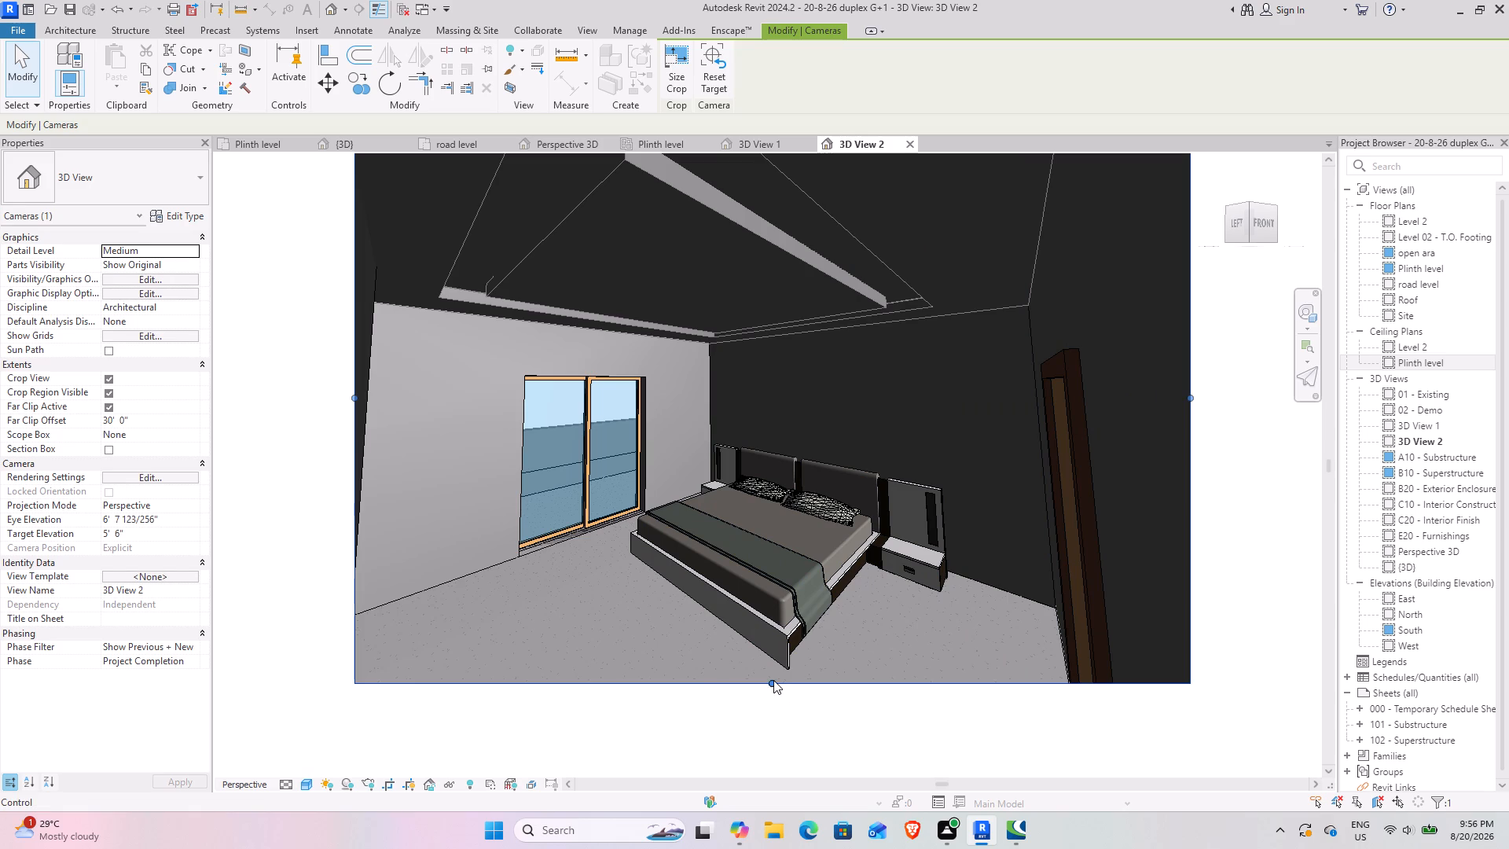
{"action": "left_click_drag", "start_coordinate": [773, 680], "coordinate": [773, 752]}
{"action": "scroll", "coordinate": [807, 507], "scroll_direction": "down", "scroll_amount": 3}
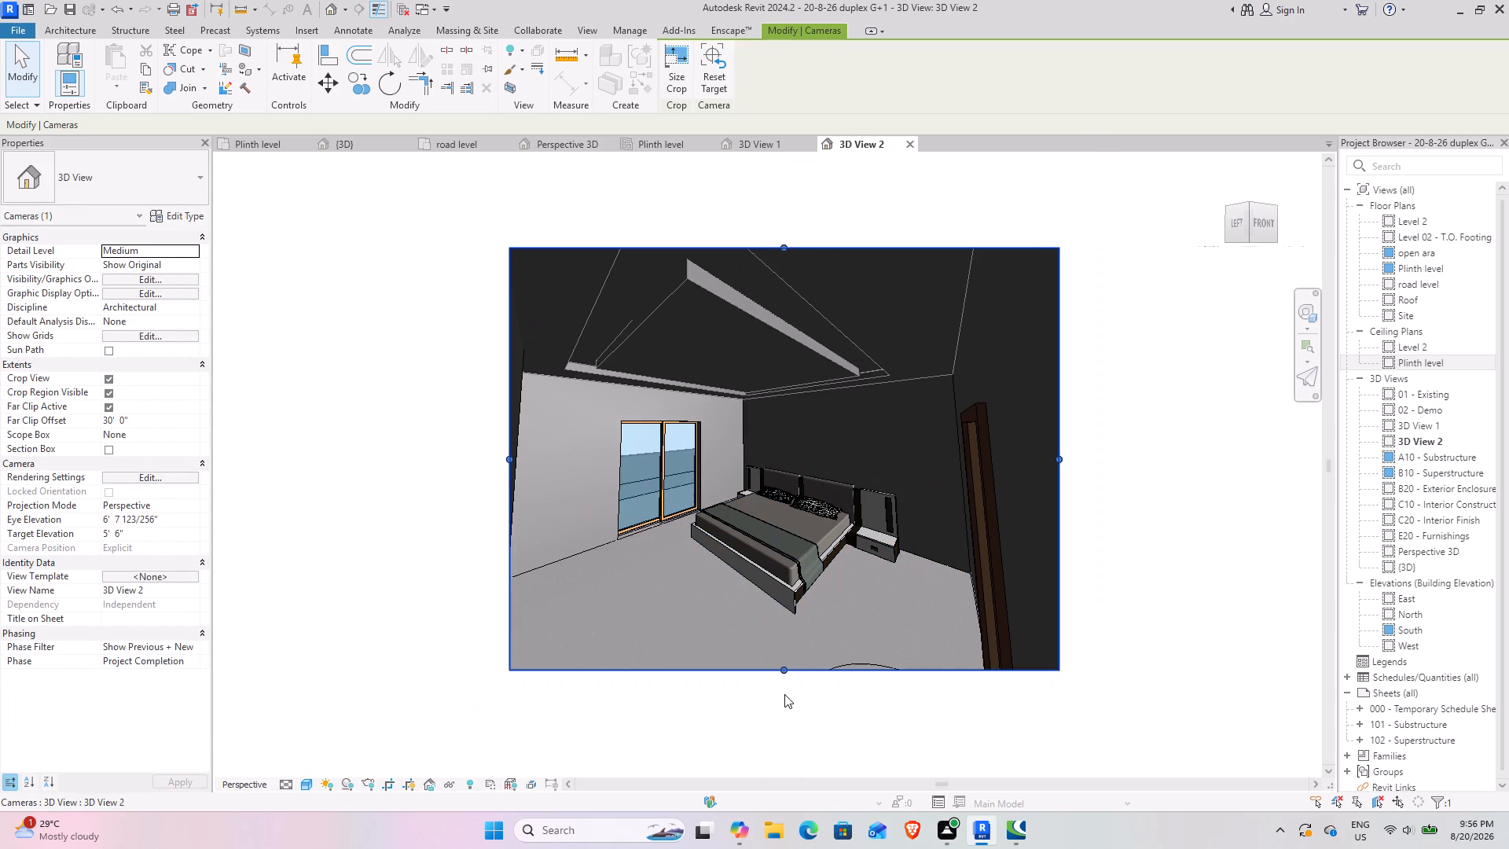
{"action": "left_click_drag", "start_coordinate": [779, 671], "coordinate": [779, 714]}
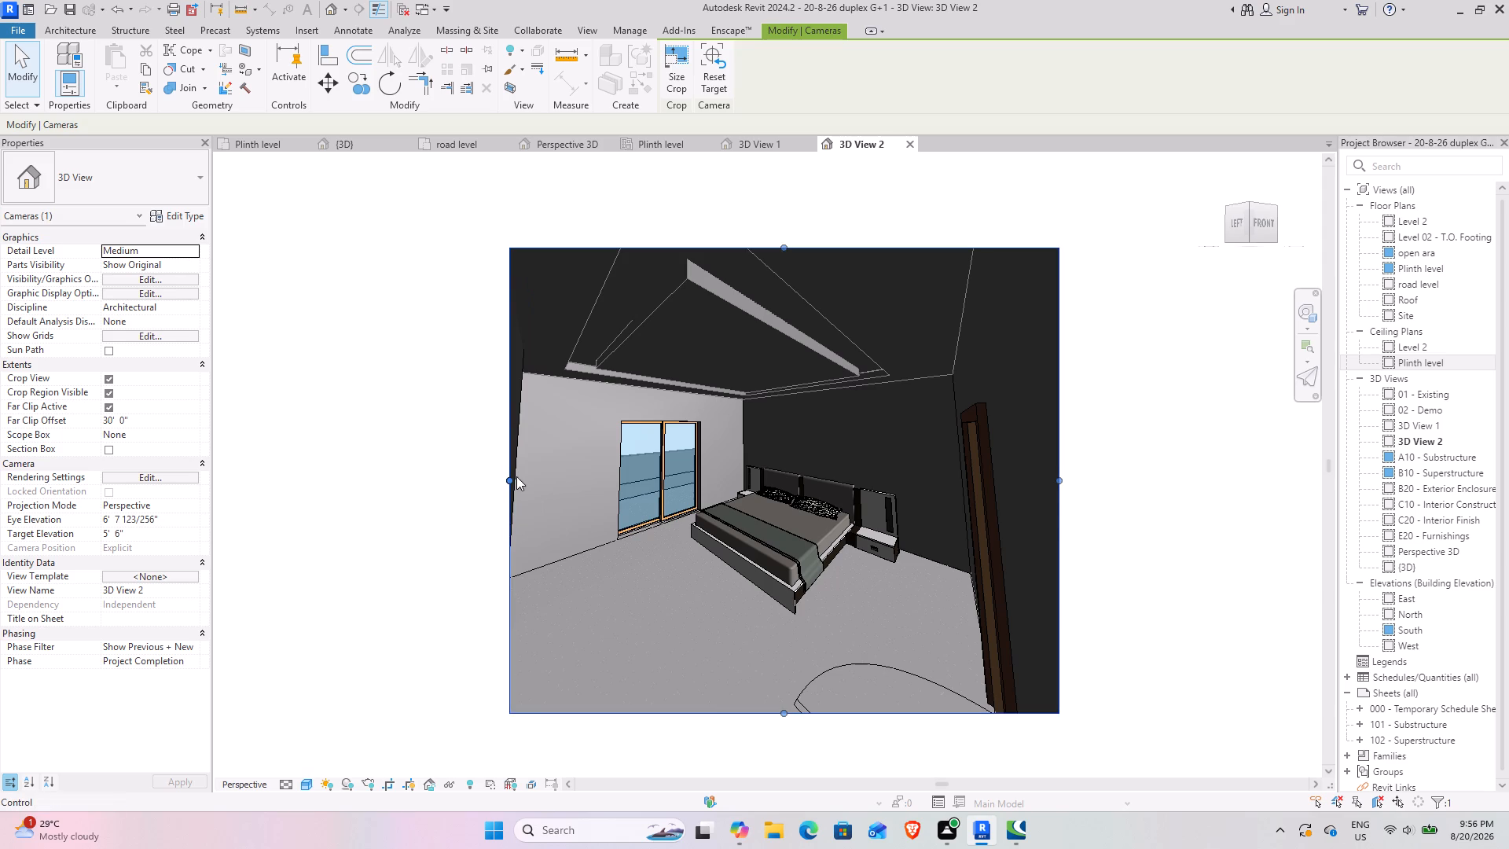
{"action": "left_click_drag", "start_coordinate": [509, 480], "coordinate": [436, 480]}
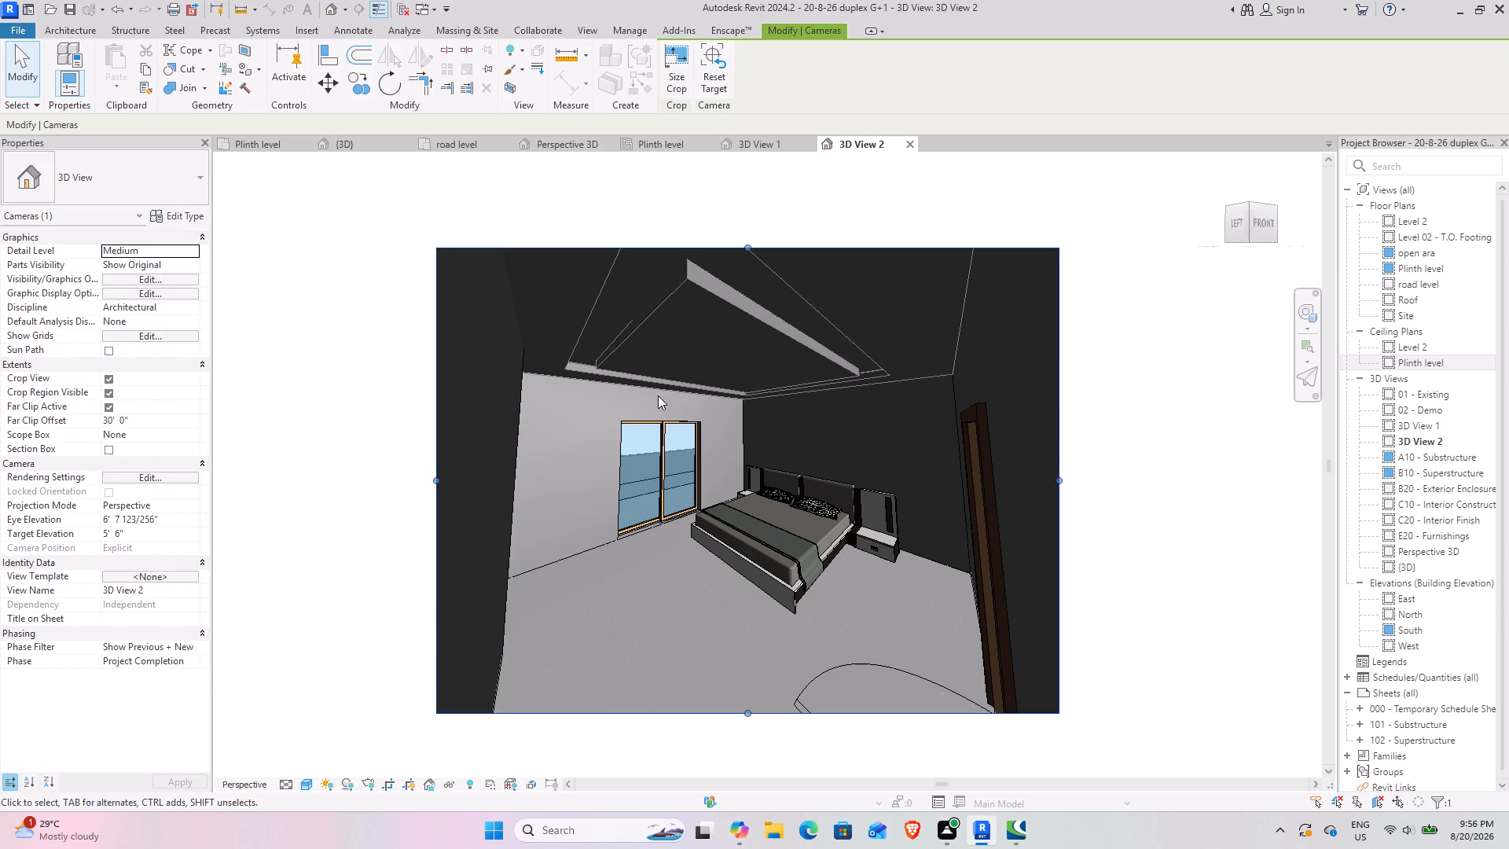
{"action": "left_click_drag", "start_coordinate": [750, 248], "coordinate": [746, 222]}
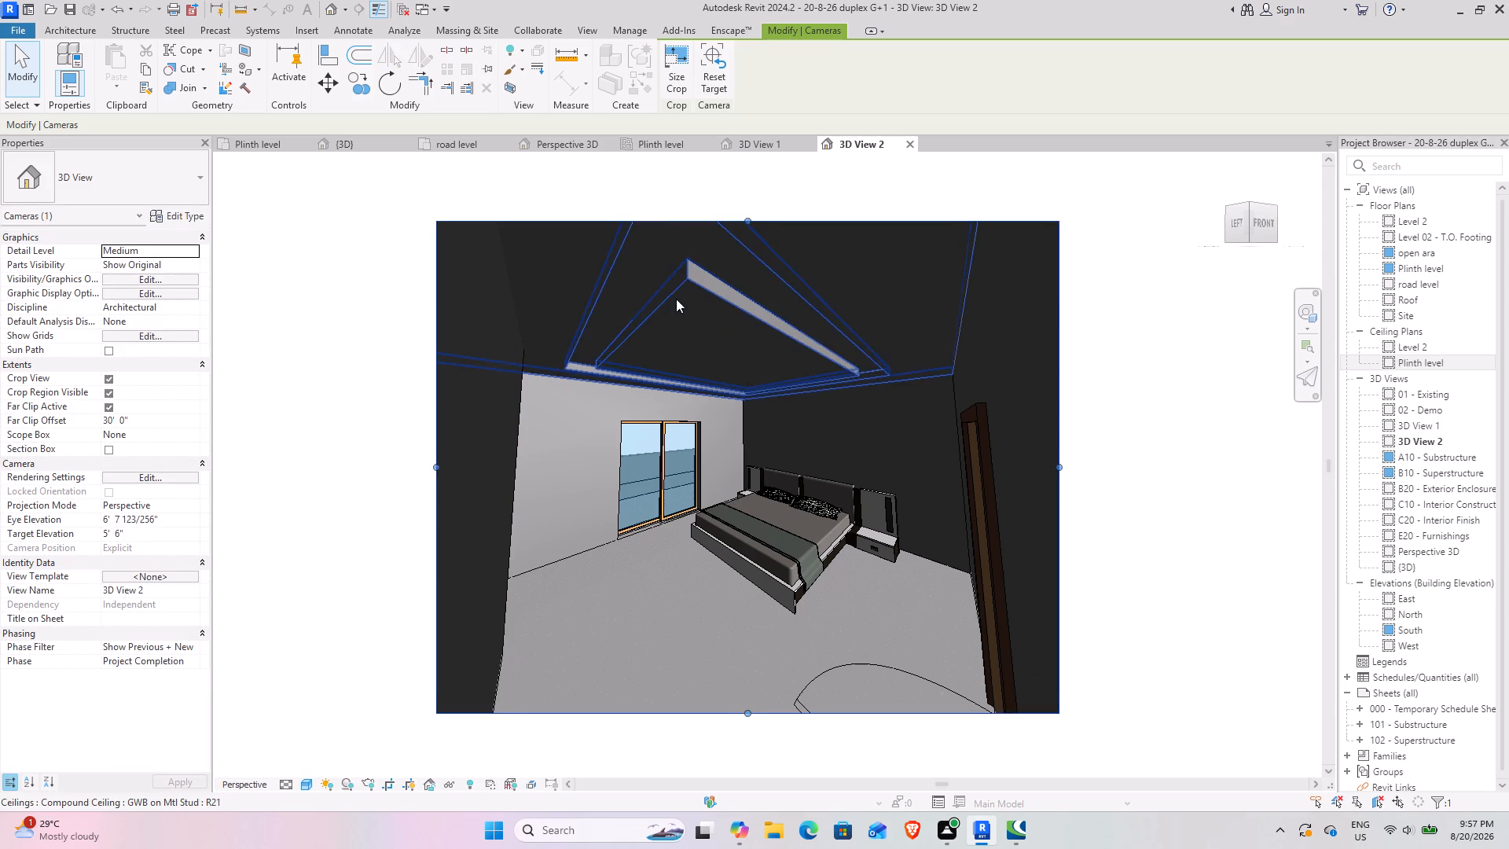
{"action": "scroll", "coordinate": [698, 273], "scroll_direction": "up", "scroll_amount": 3}
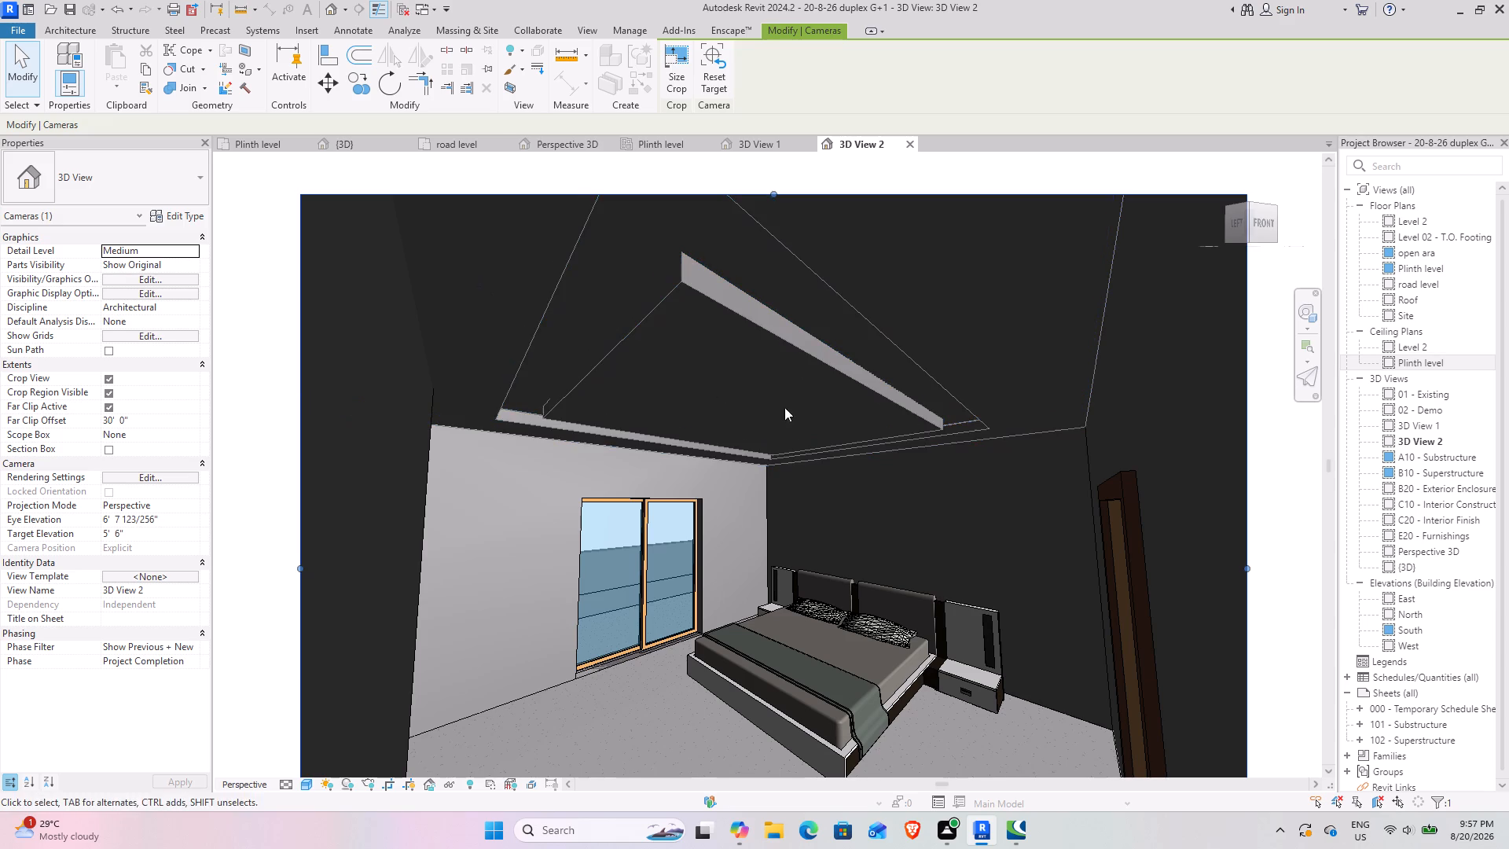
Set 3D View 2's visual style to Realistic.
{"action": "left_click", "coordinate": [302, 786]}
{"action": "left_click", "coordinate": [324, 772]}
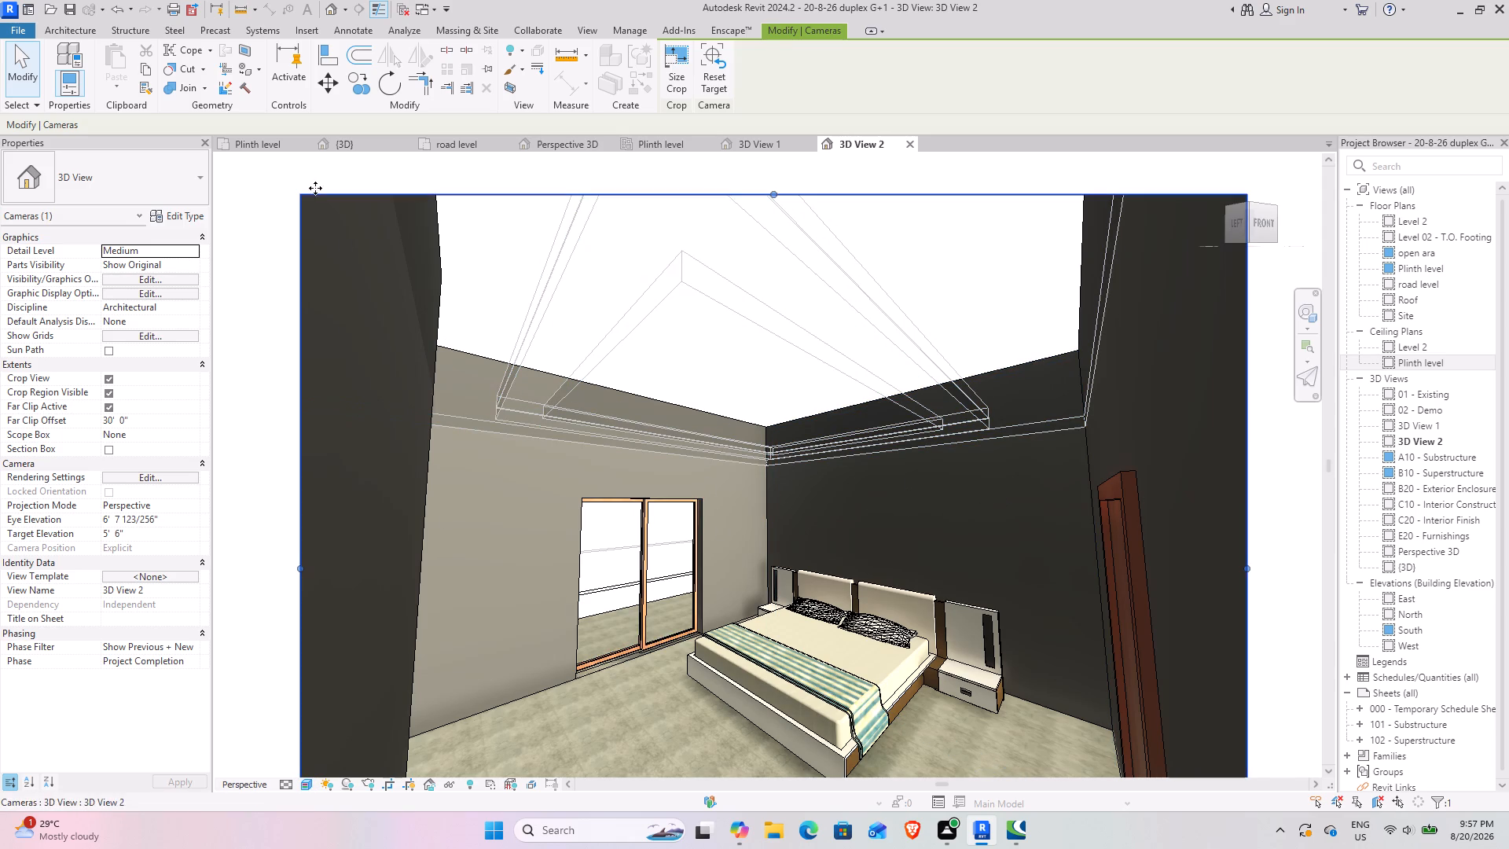
Examine the bedroom ceiling from above in the {3D} view, and return to 3D View 2.
{"action": "left_click", "coordinate": [354, 149]}
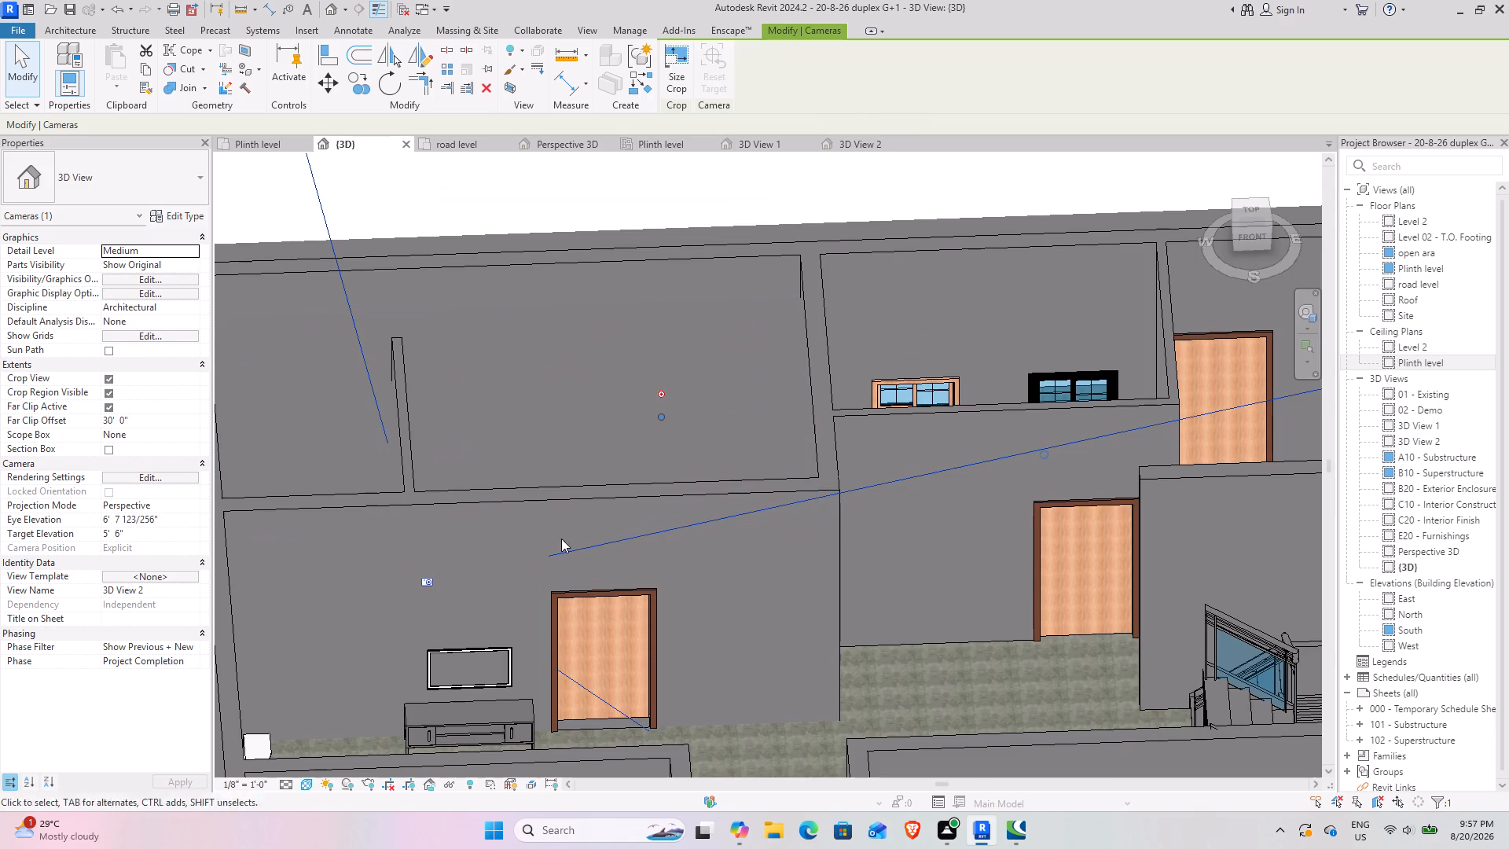
{"action": "middle_click_drag", "start_coordinate": [647, 496], "coordinate": [664, 587], "text": "shift"}
{"action": "left_click", "coordinate": [685, 175]}
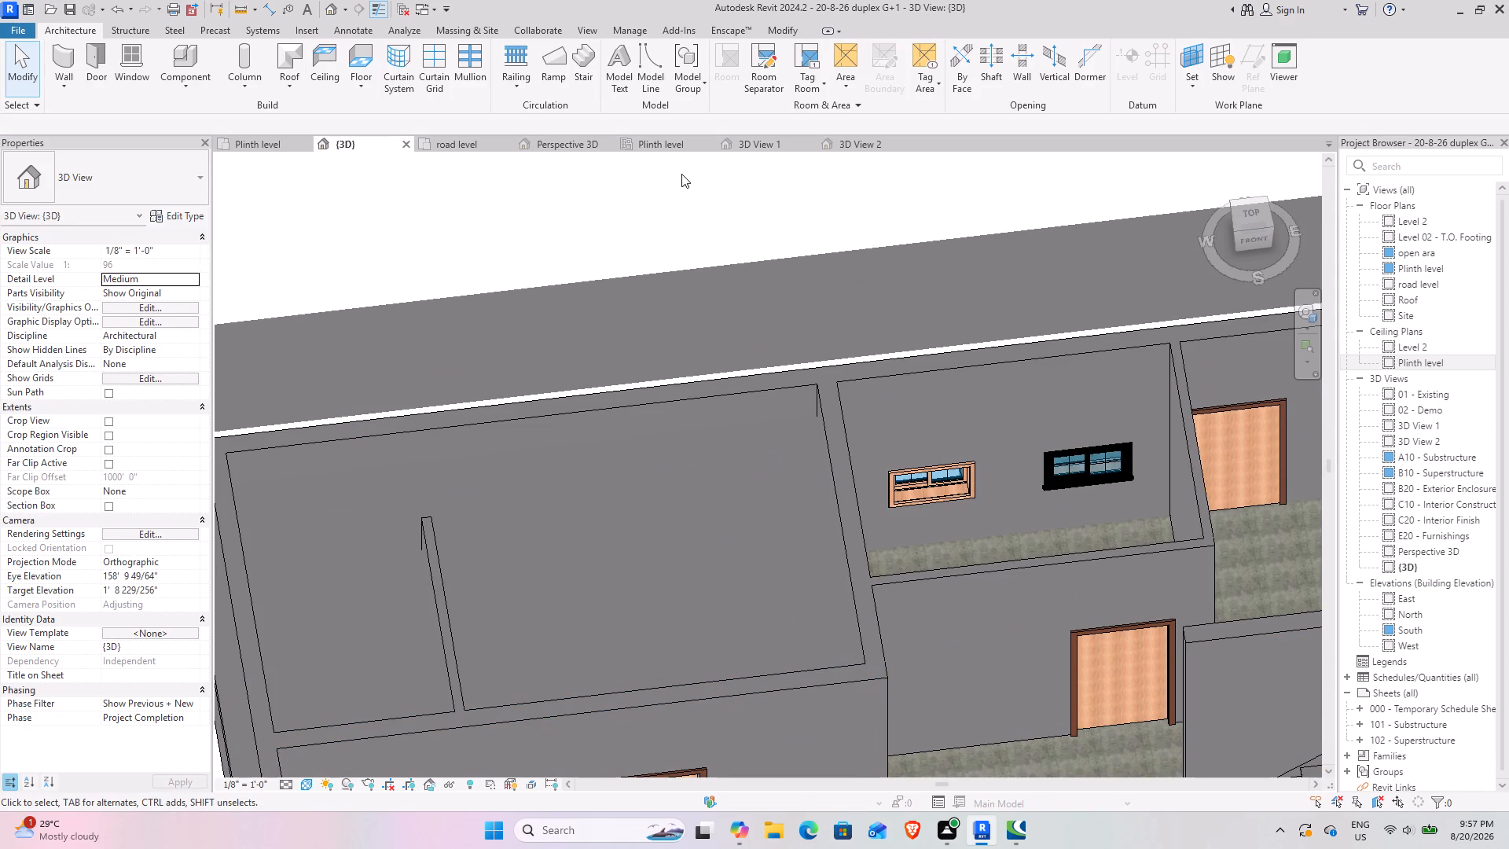
{"action": "scroll", "coordinate": [871, 508], "scroll_direction": "up", "scroll_amount": 2}
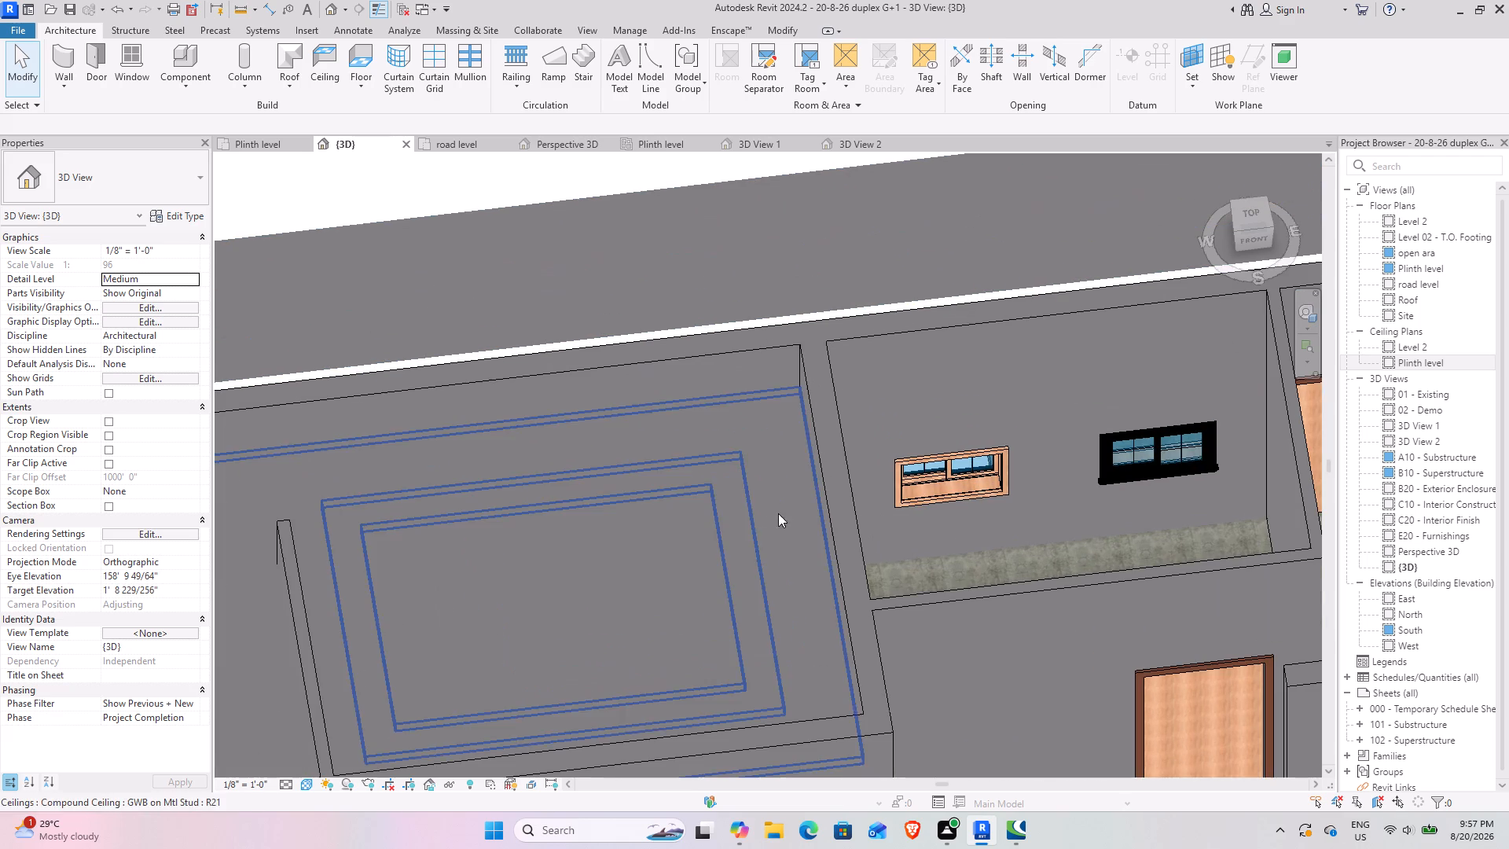
{"action": "middle_click_drag", "start_coordinate": [748, 537], "coordinate": [1072, 428]}
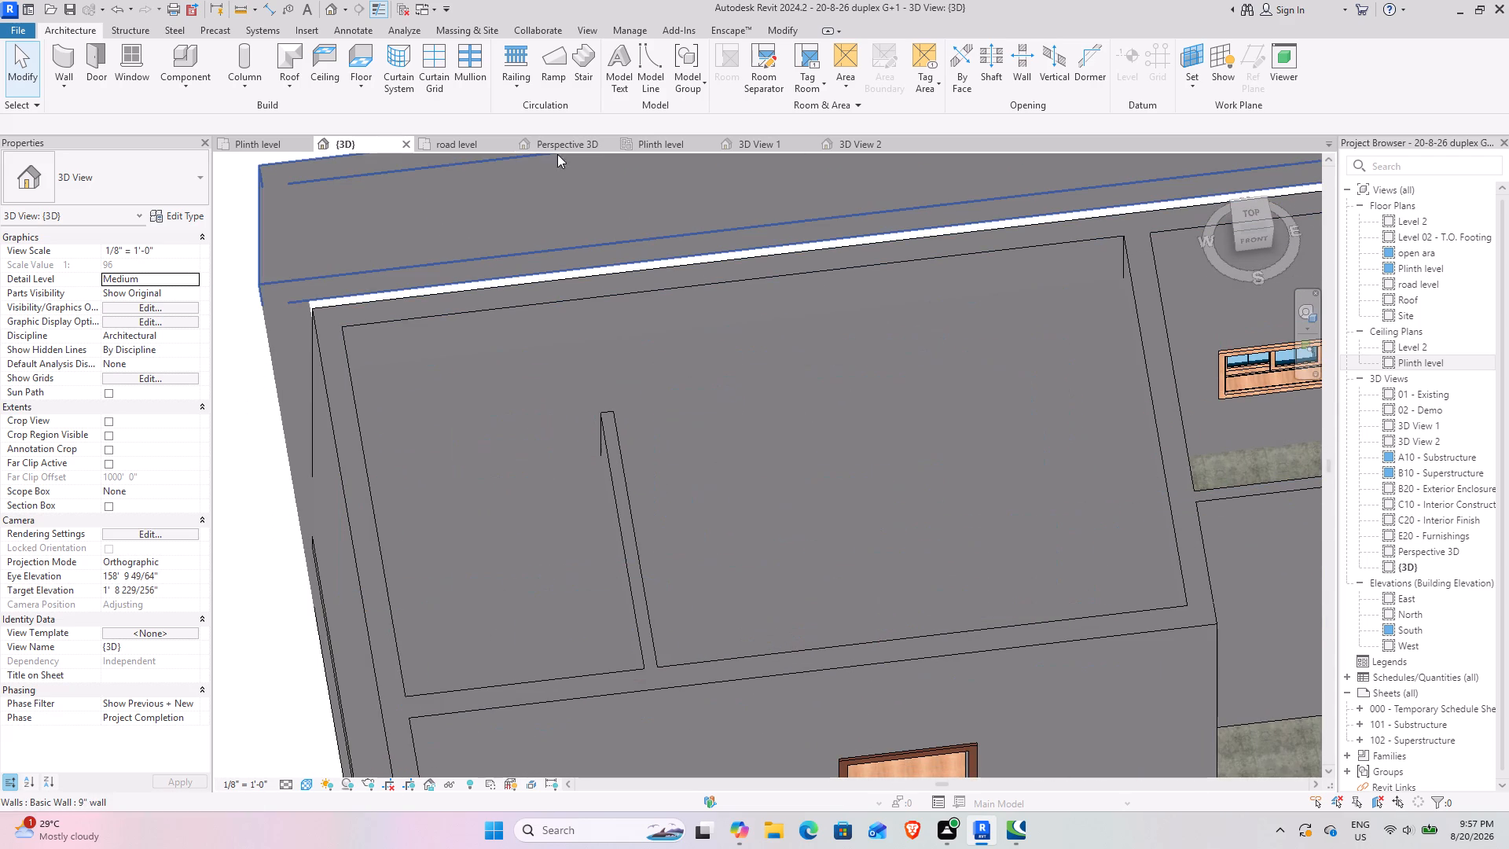
{"action": "left_click", "coordinate": [840, 141]}
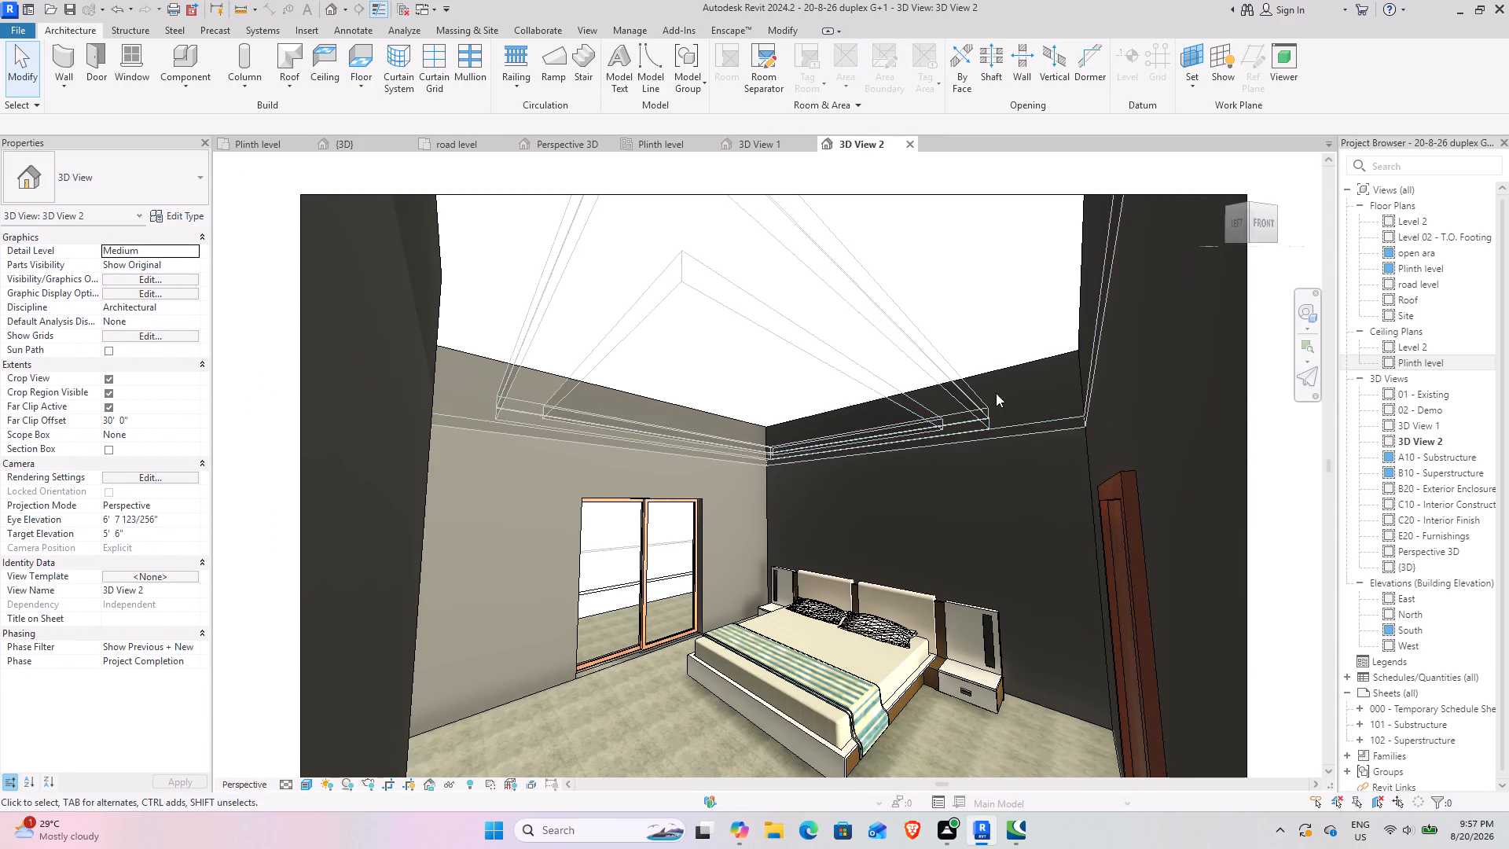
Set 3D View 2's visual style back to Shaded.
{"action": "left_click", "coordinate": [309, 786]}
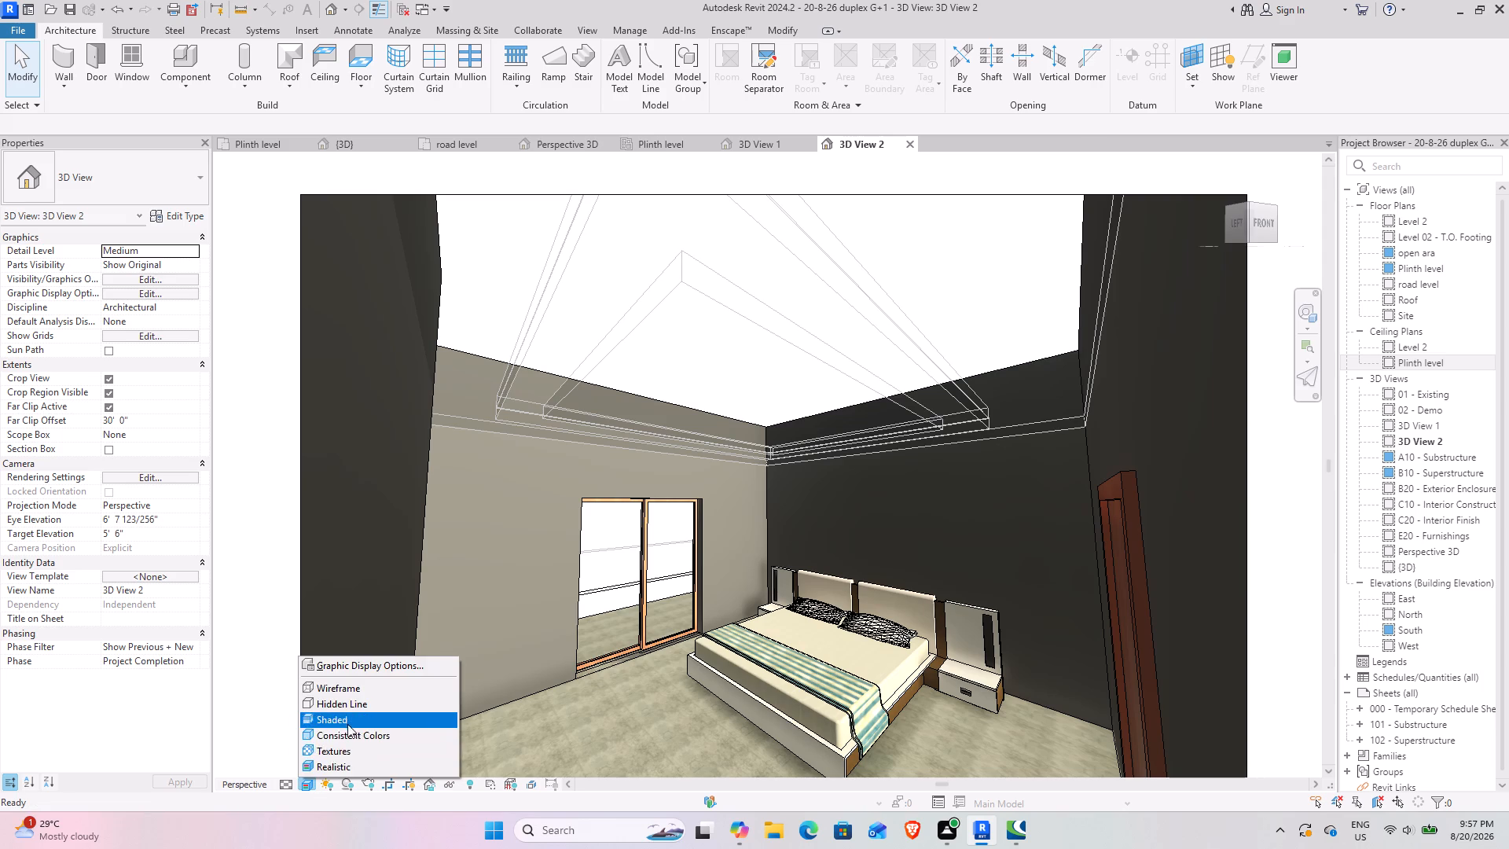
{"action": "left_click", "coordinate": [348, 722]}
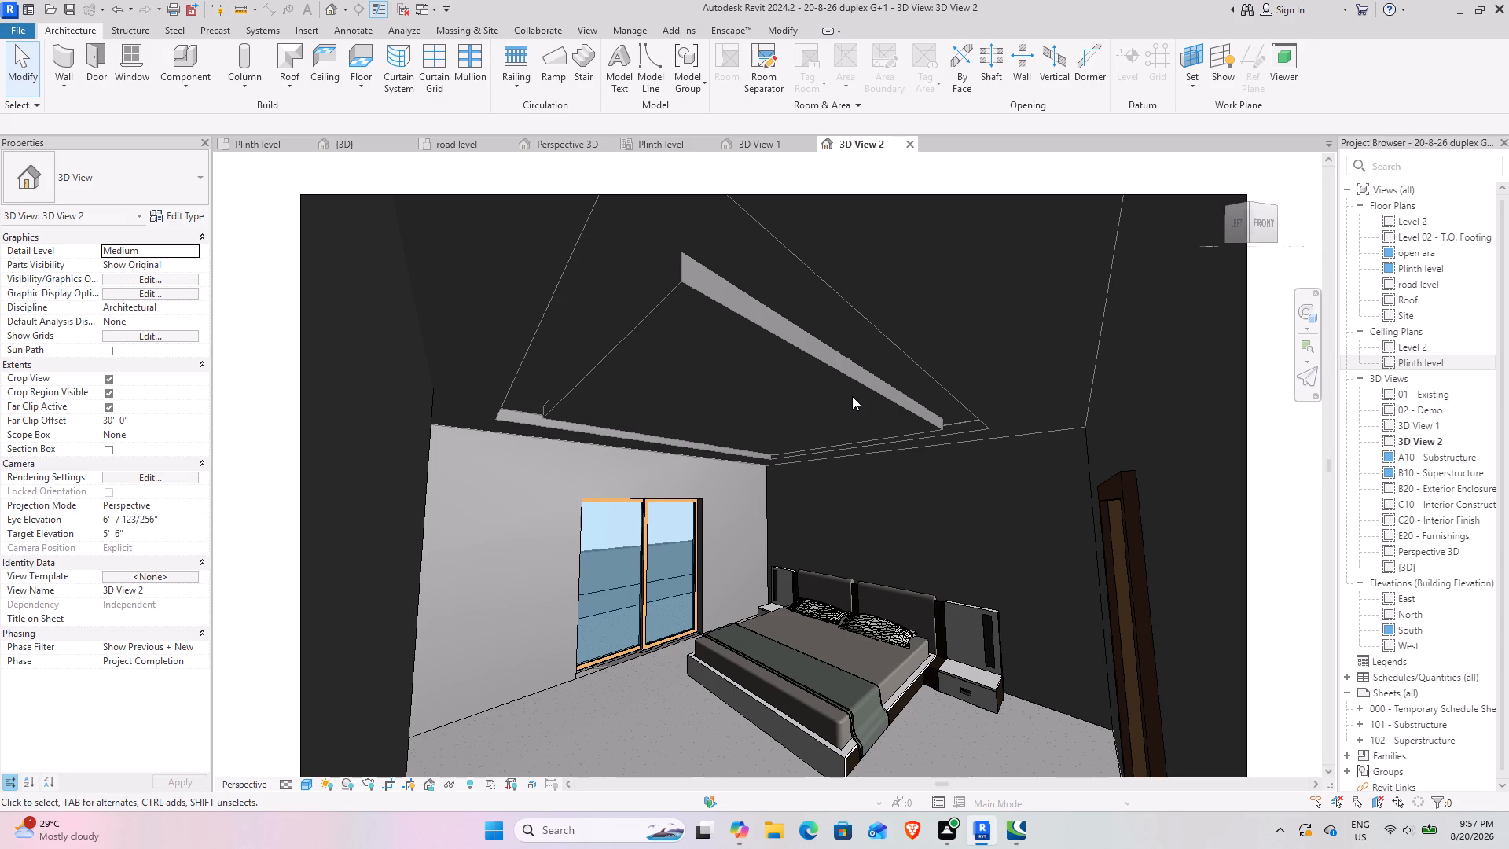
Inspect the bedroom's 9' 0" GWB on Mtl Stud ceiling and open its boundary for editing in the Plinth level reflected ceiling plan.
{"action": "left_click", "coordinate": [921, 366]}
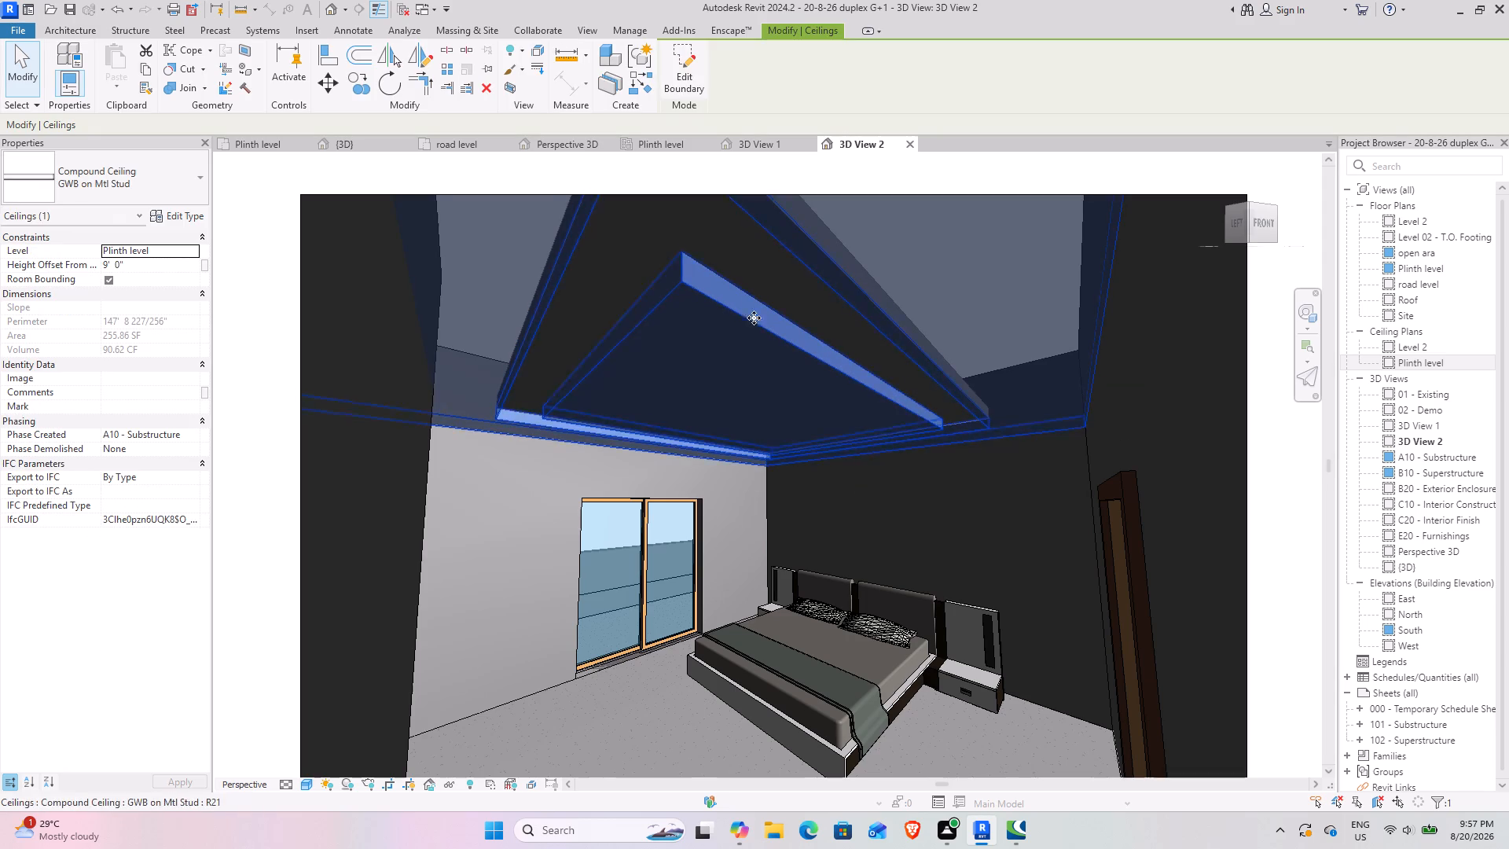
{"action": "scroll", "coordinate": [741, 300], "scroll_direction": "up", "scroll_amount": 4}
{"action": "middle_click_drag", "start_coordinate": [788, 303], "coordinate": [749, 259]}
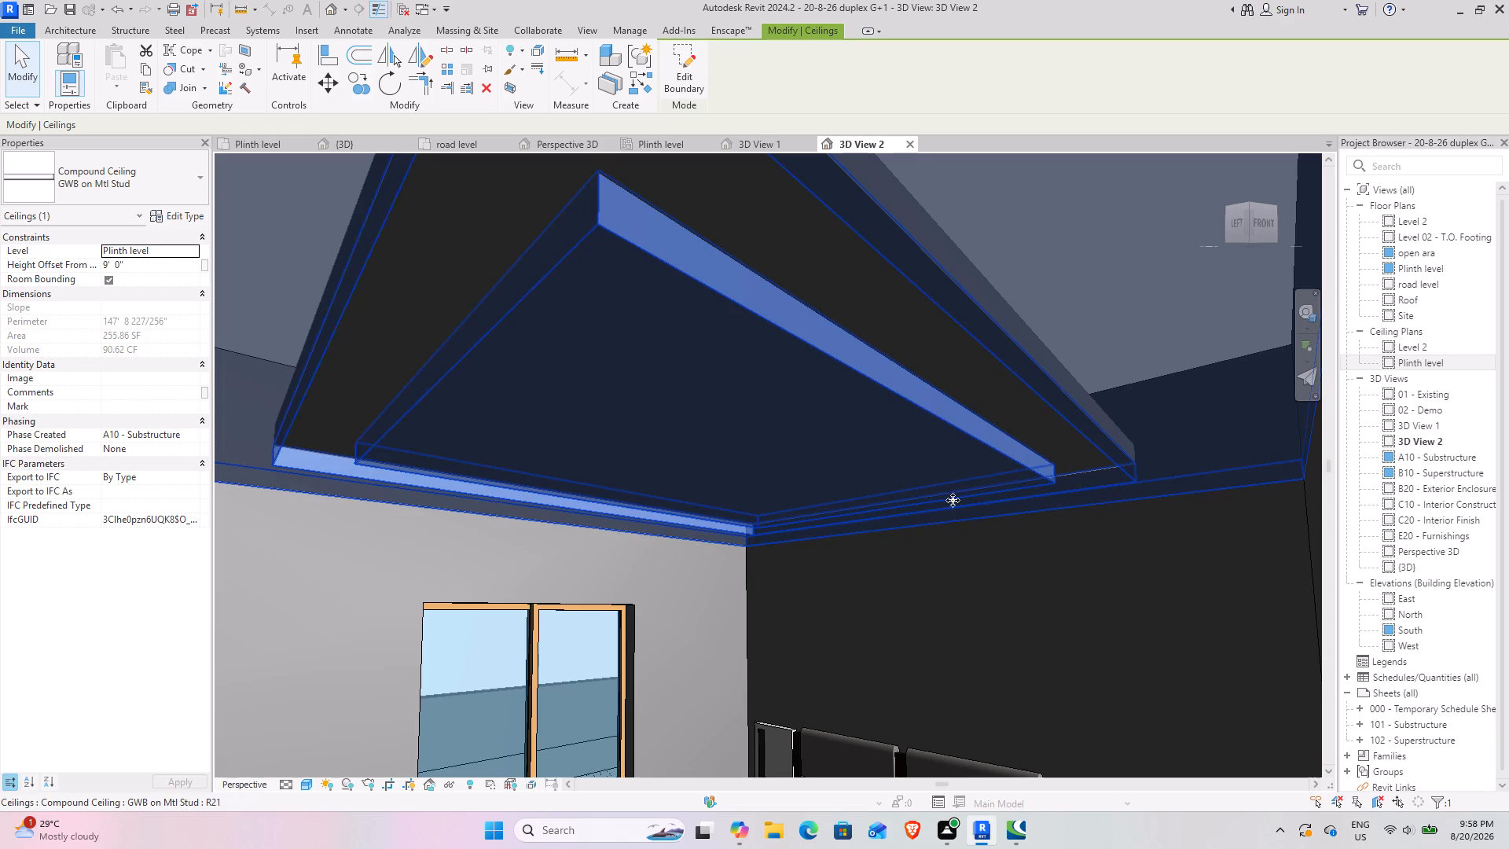
{"action": "scroll", "coordinate": [1066, 495], "scroll_direction": "up", "scroll_amount": 6}
{"action": "scroll", "coordinate": [798, 604], "scroll_direction": "down", "scroll_amount": 7}
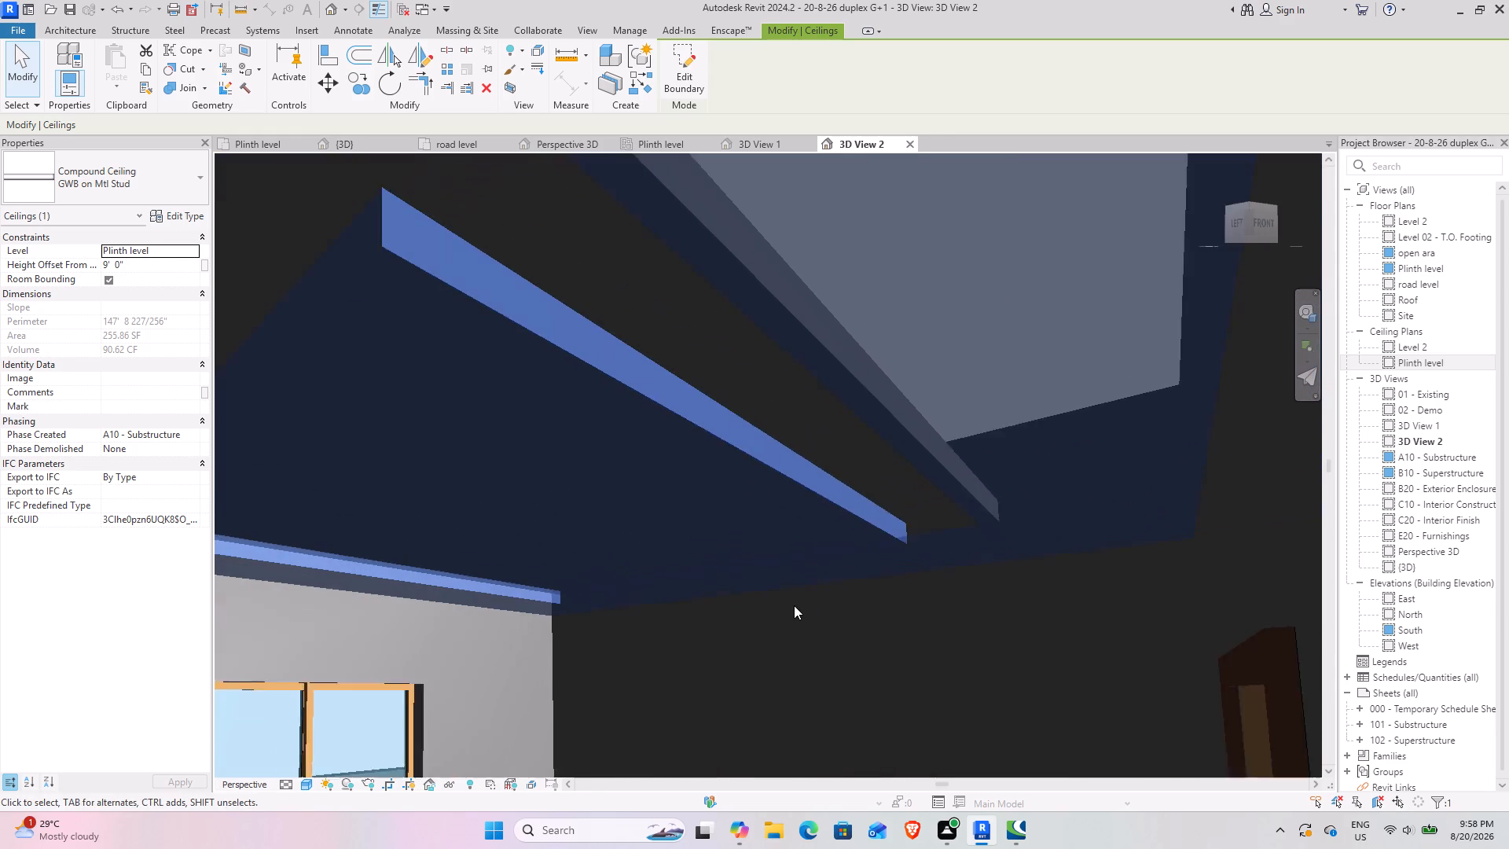
{"action": "middle_click_drag", "start_coordinate": [758, 601], "coordinate": [913, 553]}
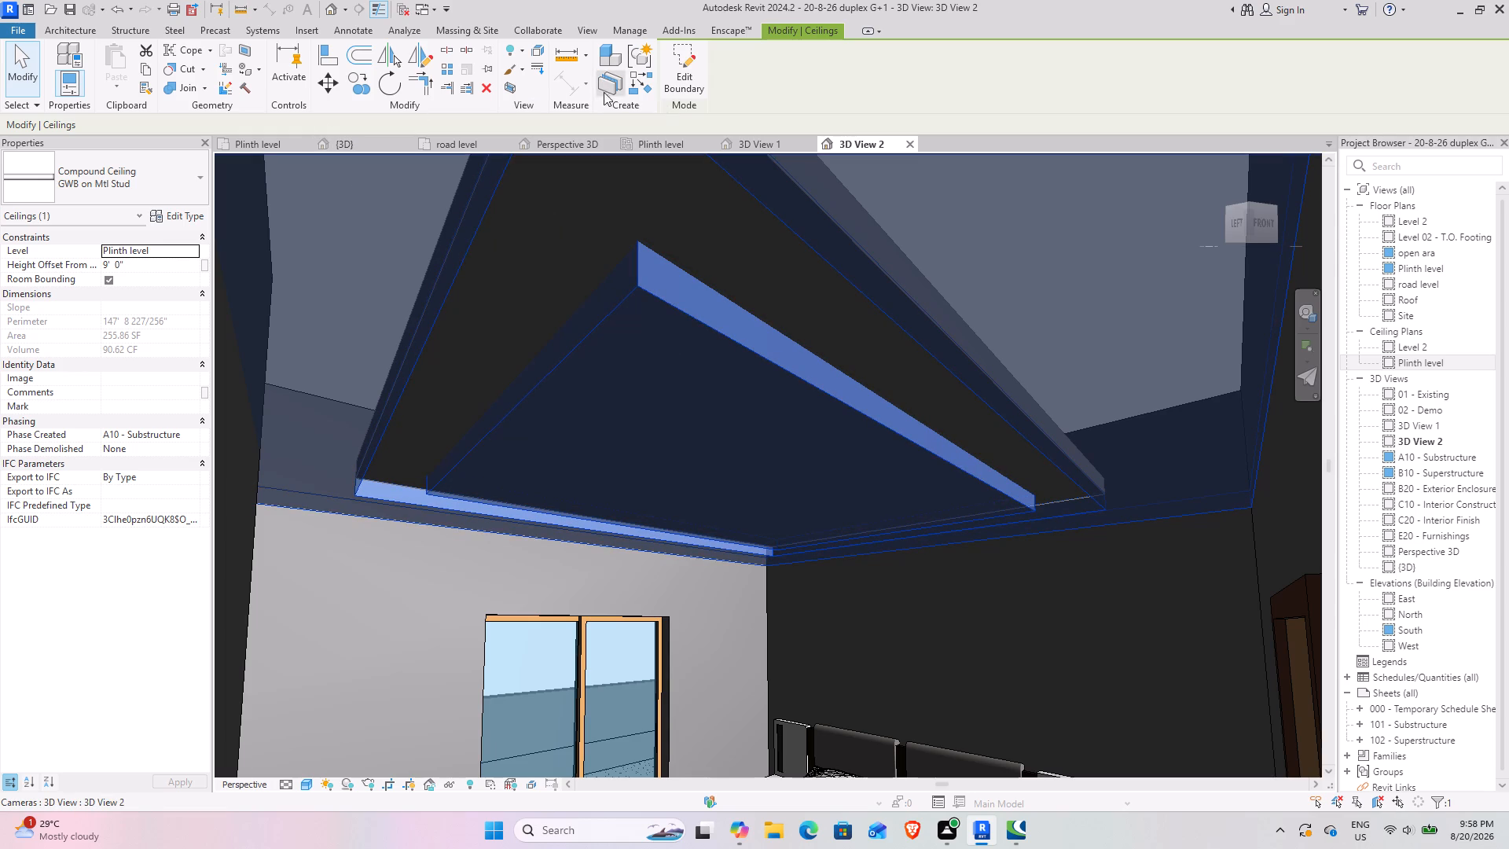
{"action": "left_click", "coordinate": [694, 83]}
{"action": "left_click", "coordinate": [666, 143]}
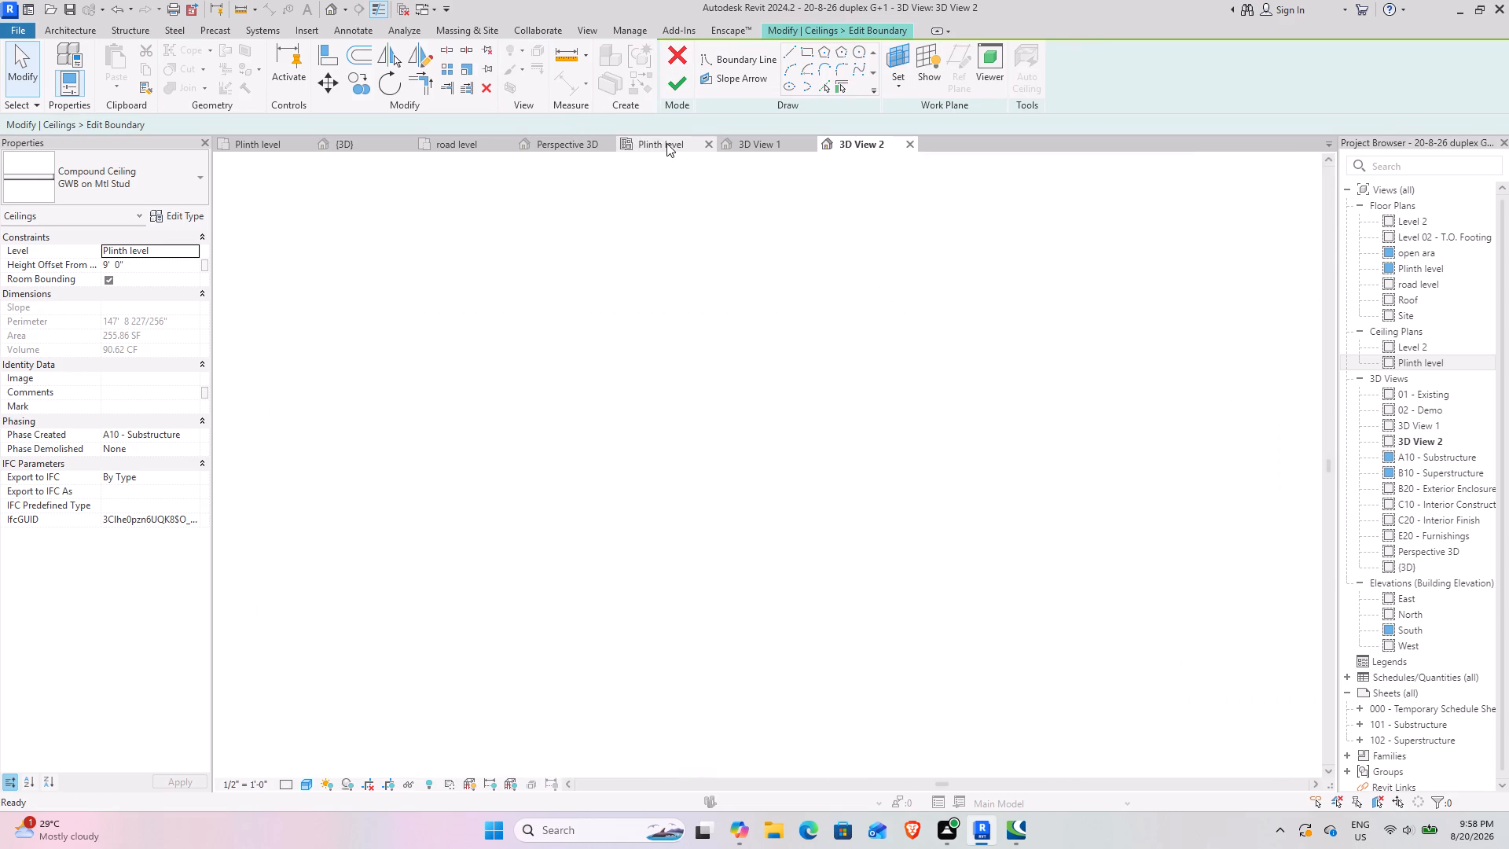
{"action": "scroll", "coordinate": [720, 556], "scroll_direction": "down", "scroll_amount": 2}
{"action": "middle_click_drag", "start_coordinate": [821, 522], "coordinate": [710, 448]}
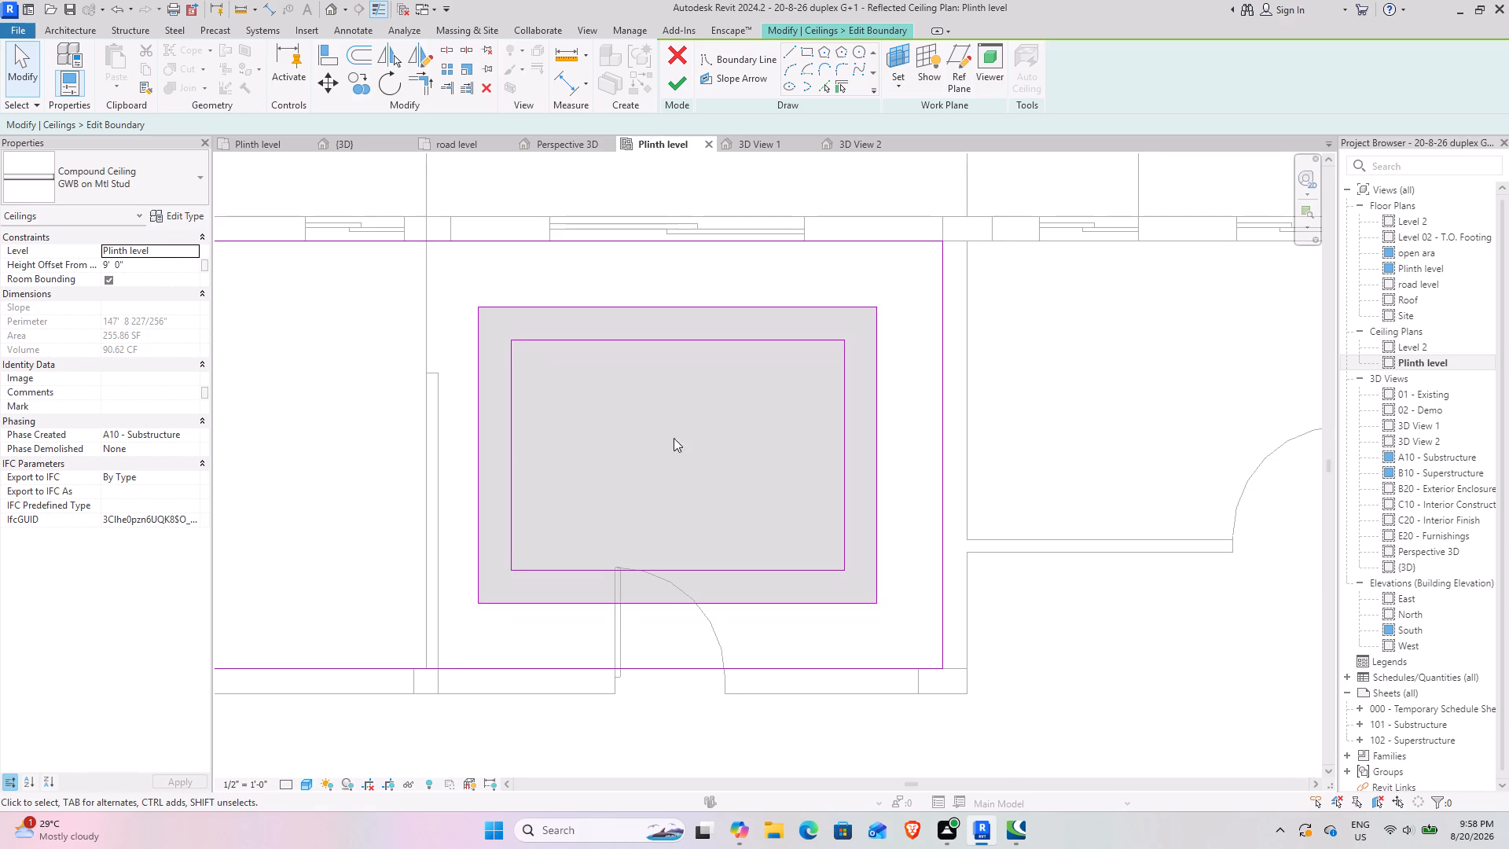
{"action": "scroll", "coordinate": [652, 432], "scroll_direction": "up", "scroll_amount": 2}
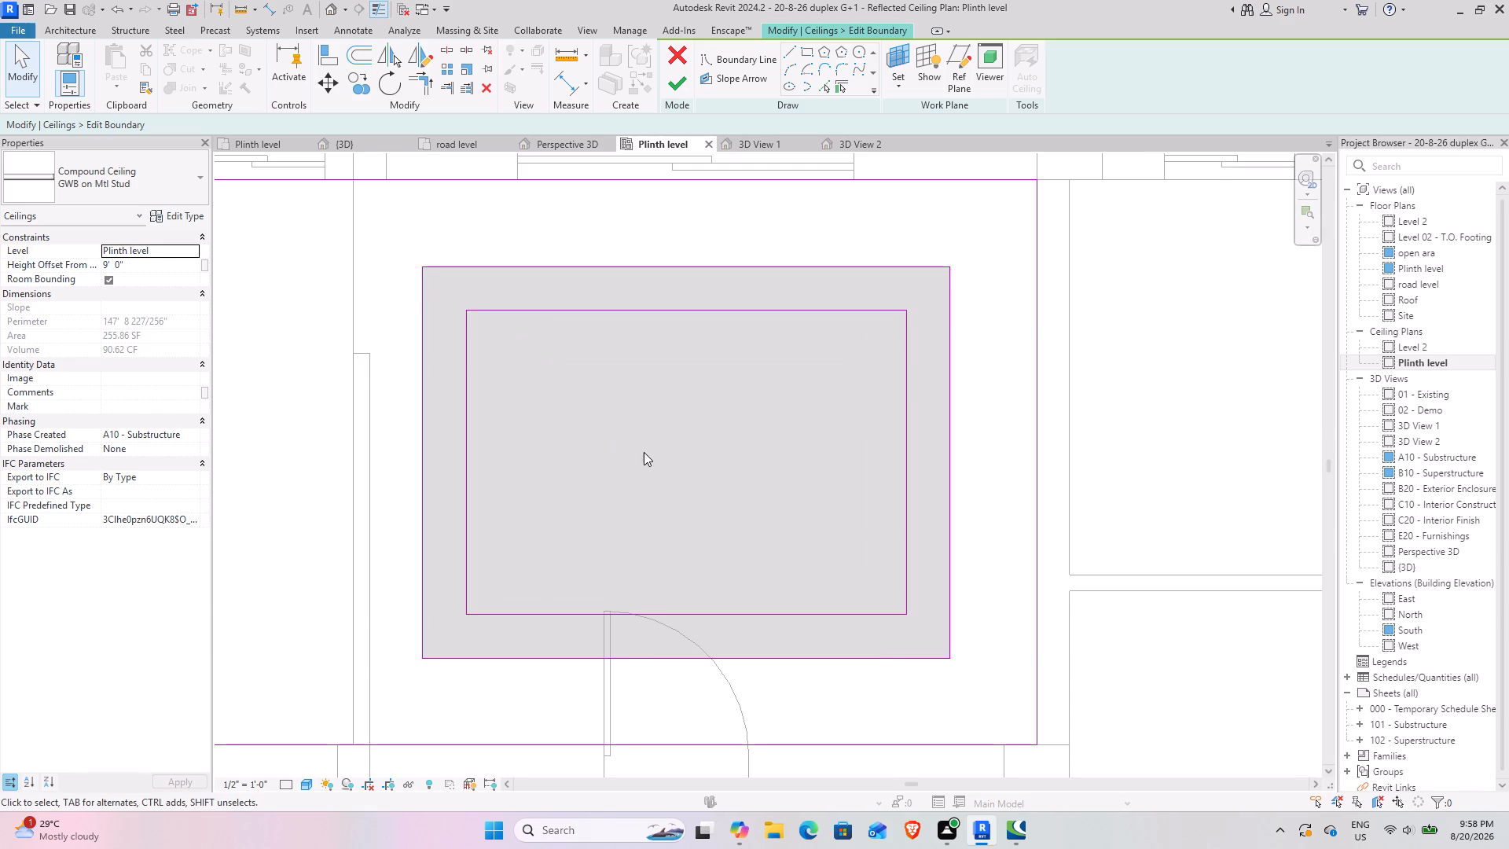
{"action": "scroll", "coordinate": [648, 453], "scroll_direction": "down", "scroll_amount": 2}
{"action": "middle_click_drag", "start_coordinate": [601, 421], "coordinate": [591, 468]}
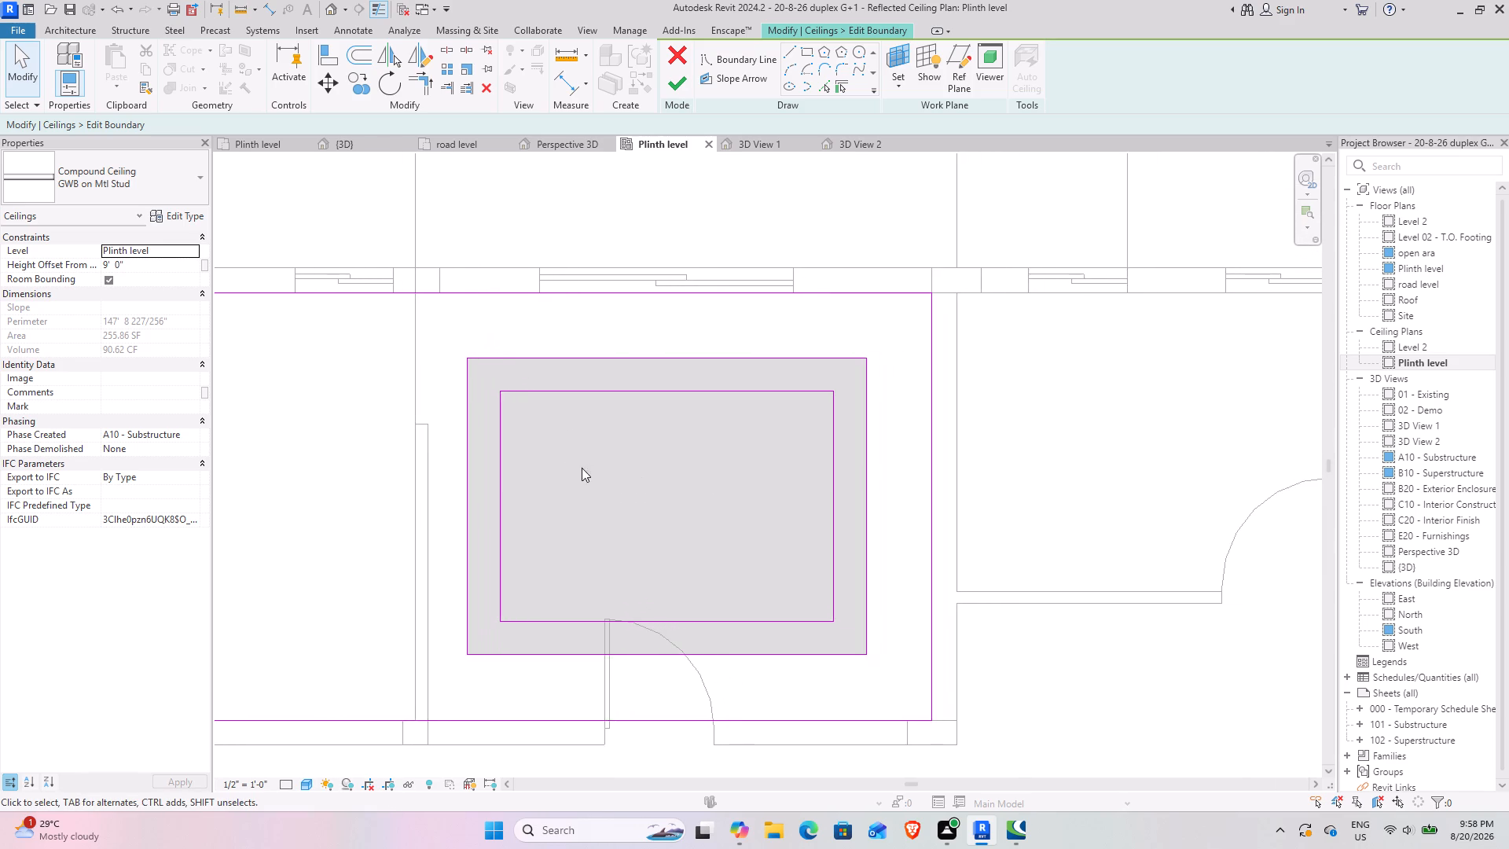
{"action": "scroll", "coordinate": [545, 453], "scroll_direction": "up", "scroll_amount": 2}
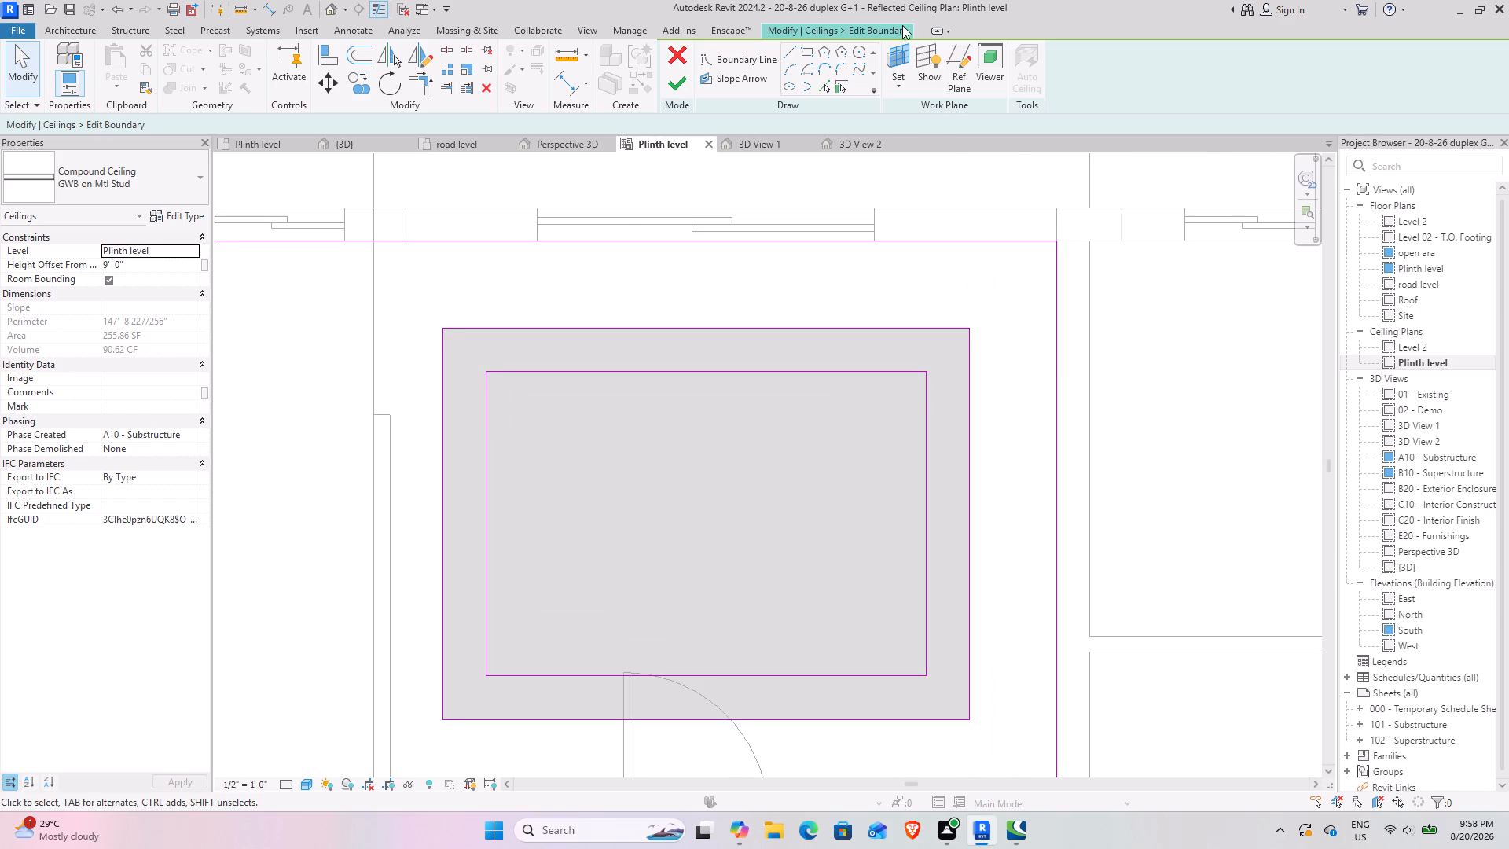
Sketch a boundary rectangle offset 1' 0" inside the ceiling's innermost rectangle, about 8' 1 1/2" by 5' 0".
{"action": "left_click", "coordinate": [804, 54]}
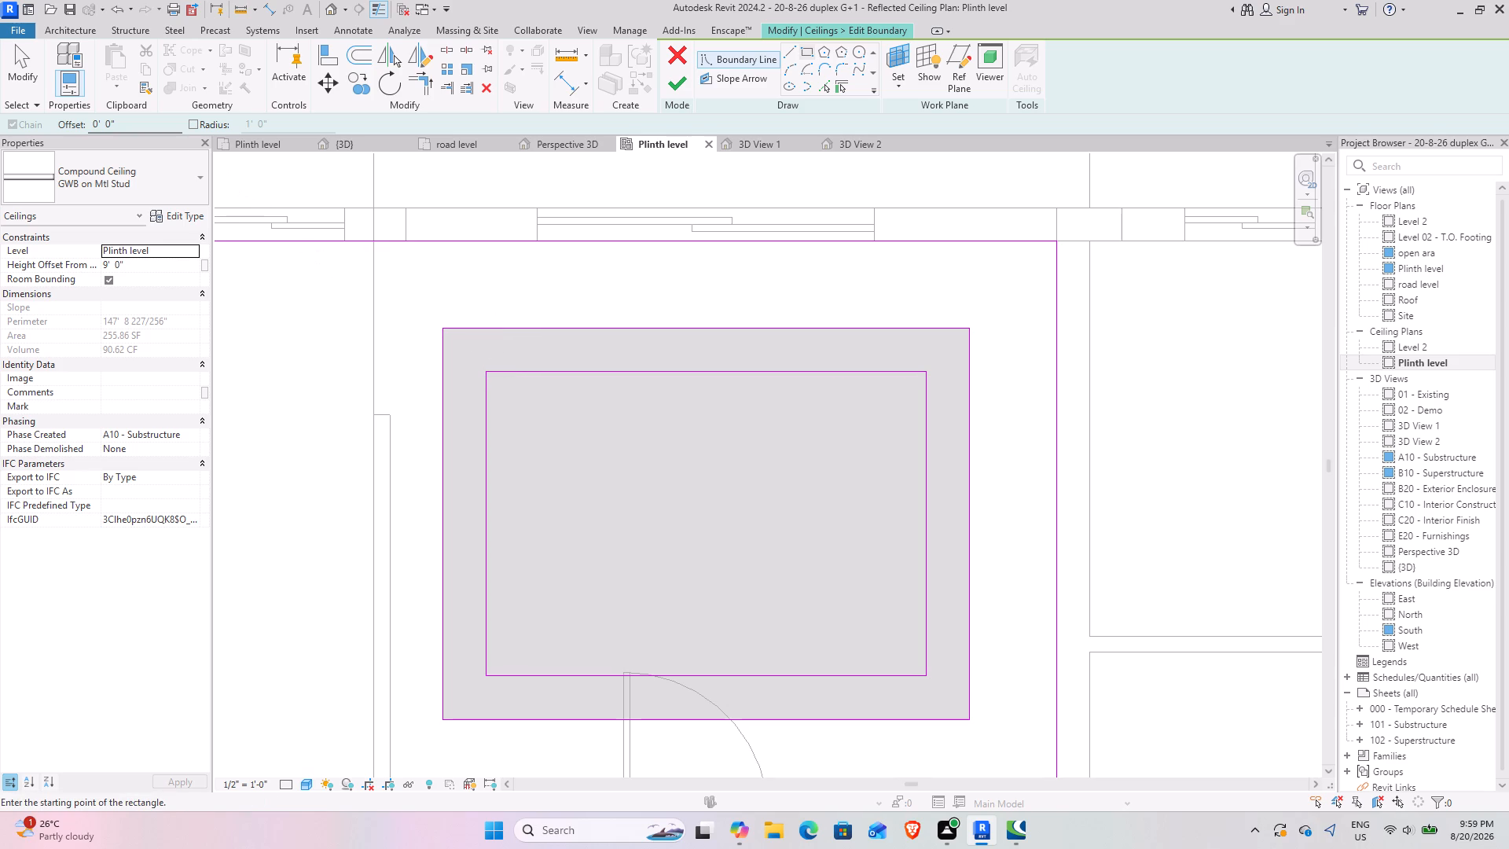
{"action": "left_click_drag", "start_coordinate": [134, 123], "coordinate": [48, 121]}
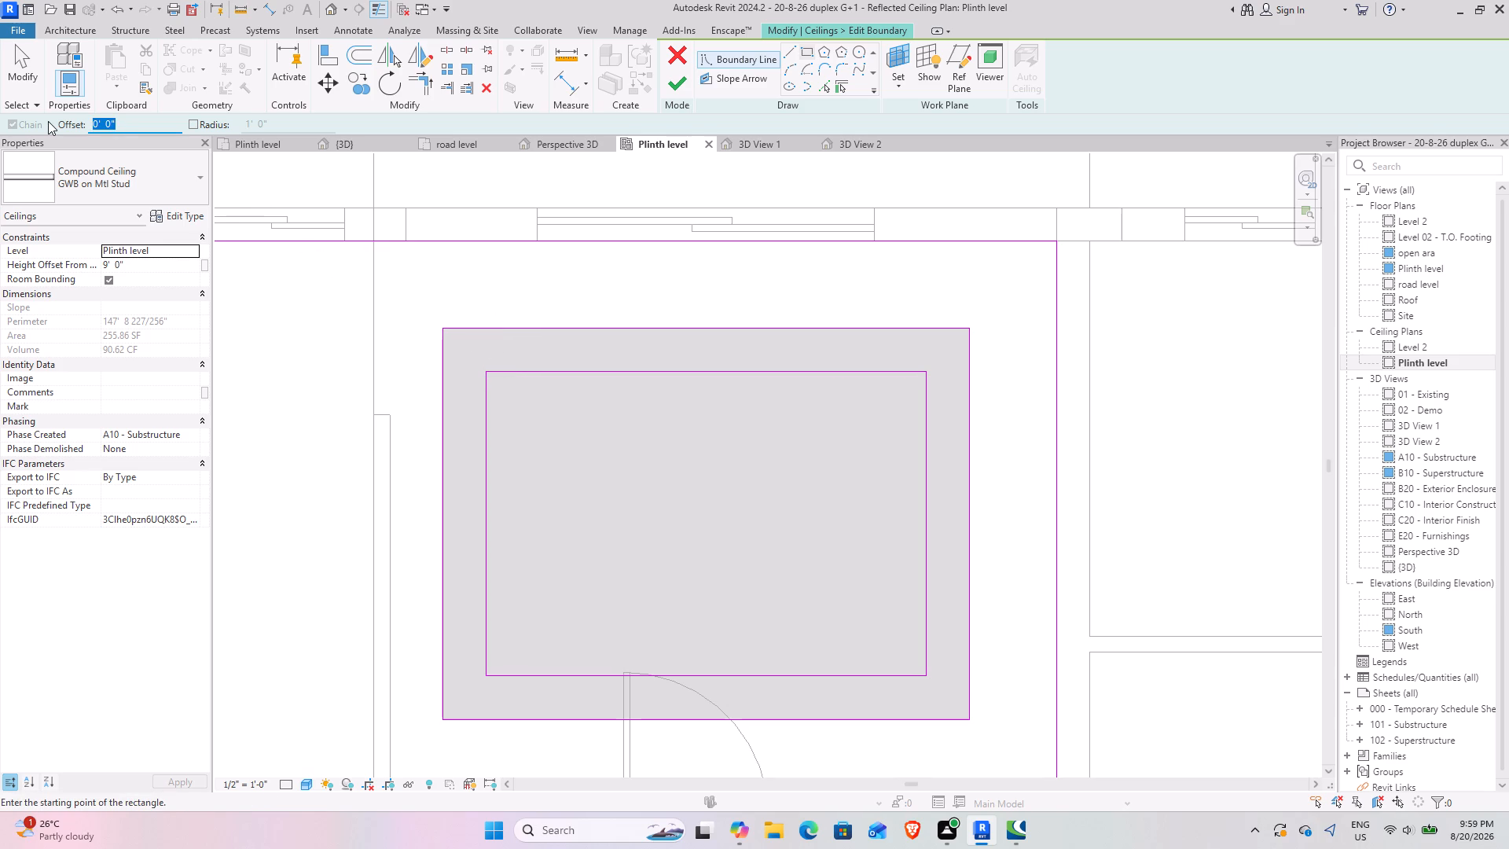
{"action": "type", "text": "1'"}
{"action": "key", "text": "Return"}
{"action": "left_click", "coordinate": [485, 369]}
{"action": "key", "text": "space"}
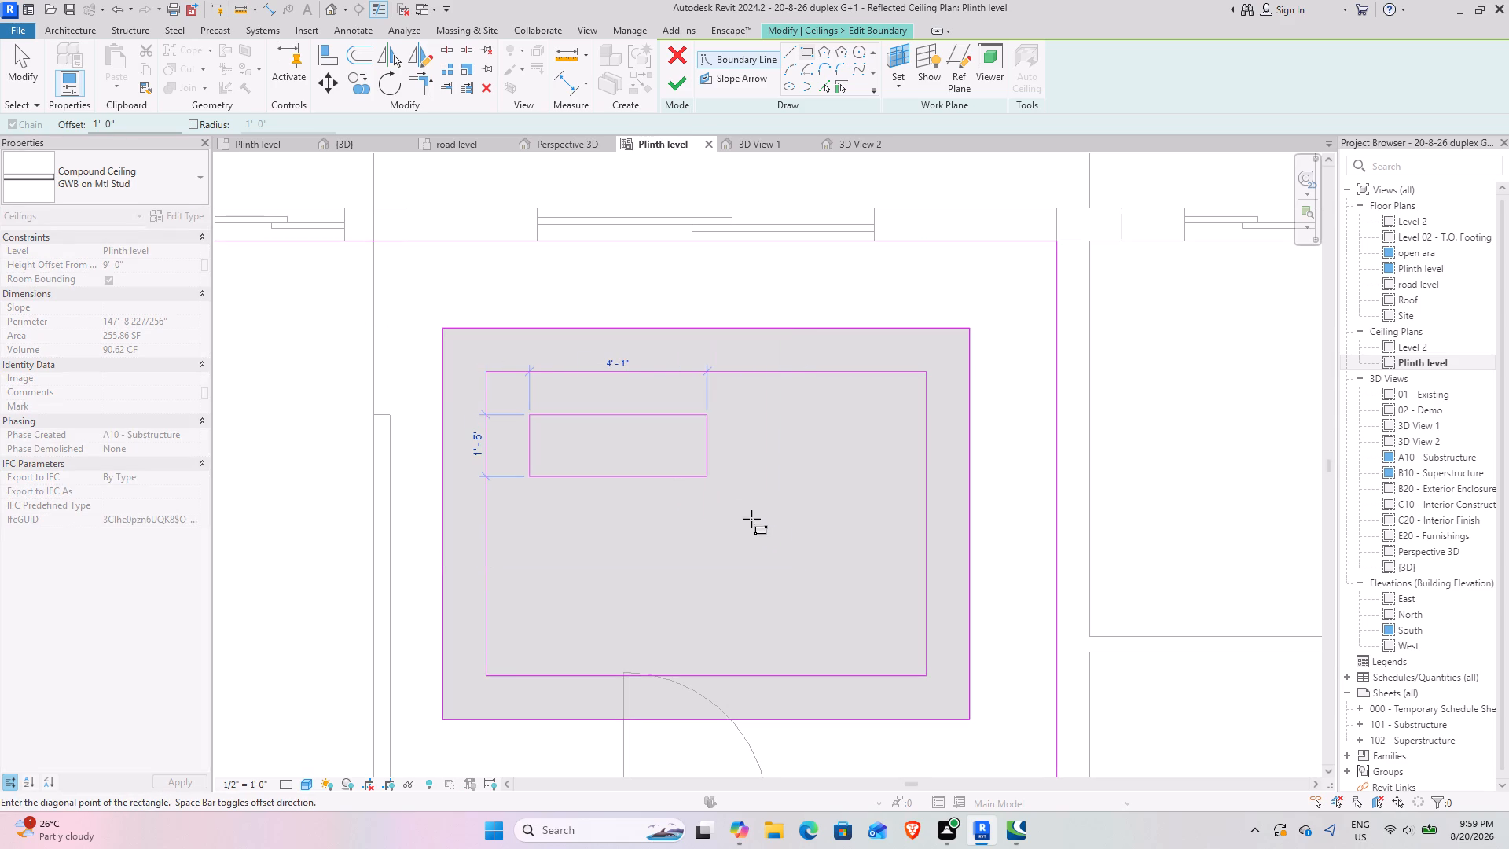
{"action": "left_click", "coordinate": [923, 672]}
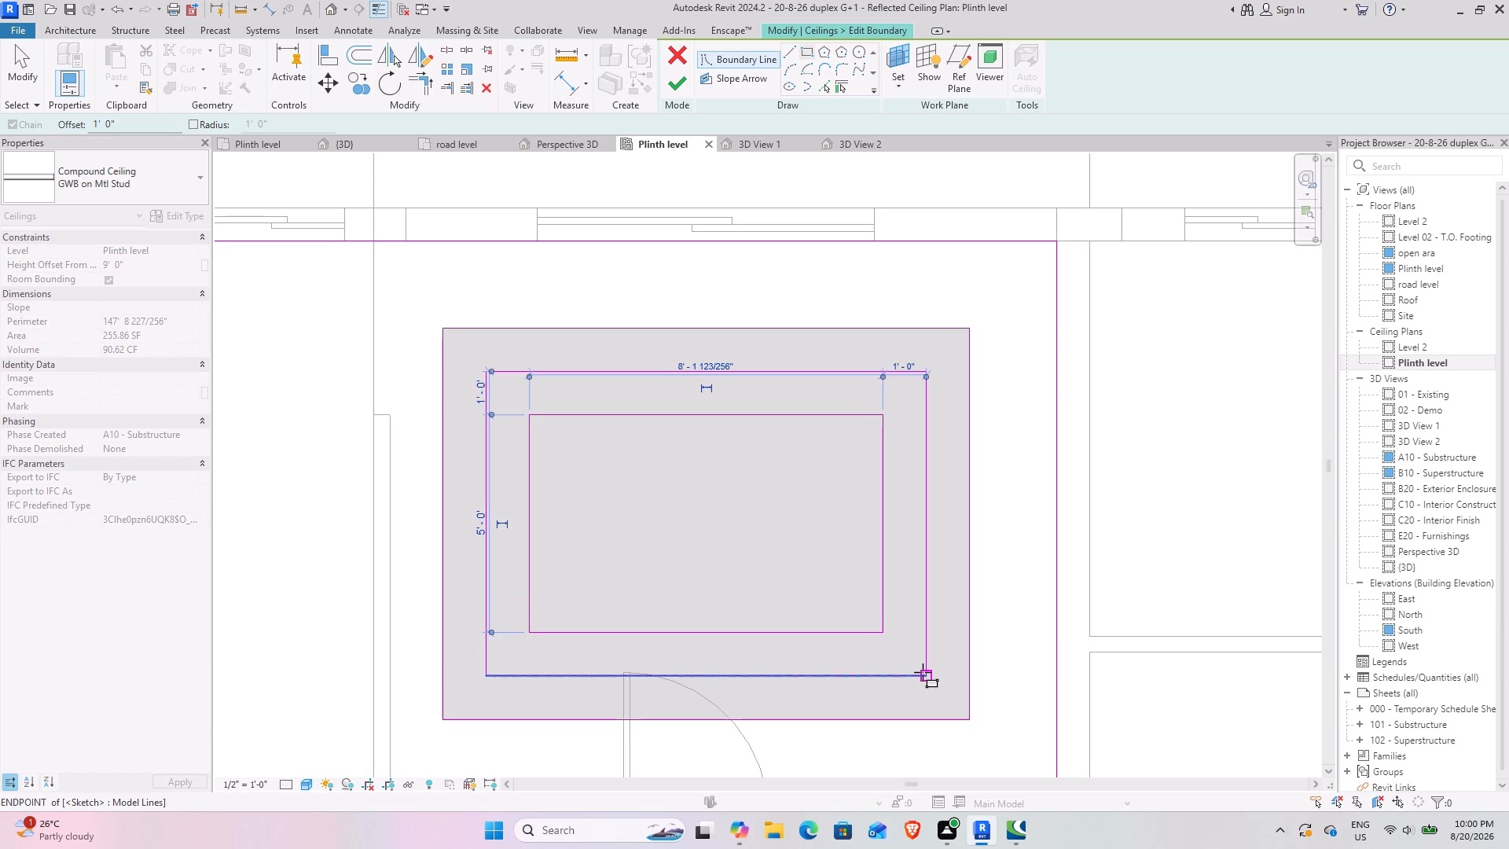
Draw a horizontal boundary line across the middle of the innermost rectangle, joining the midpoints of its two short sides.
{"action": "key", "text": "Escape"}
{"action": "key", "text": "Escape"}
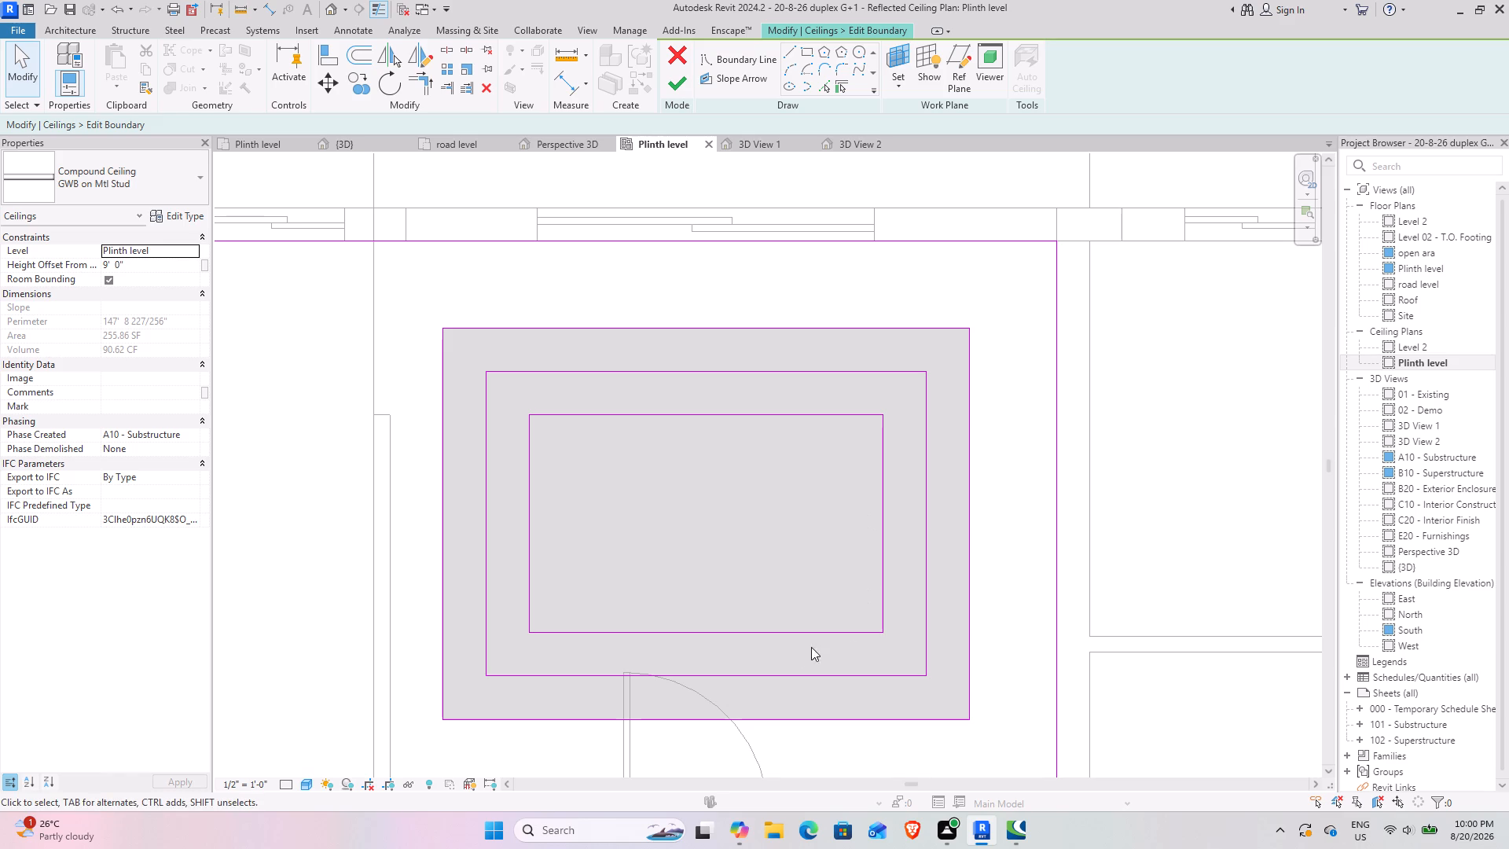
{"action": "type", "text": "L"}
{"action": "key", "text": "space"}
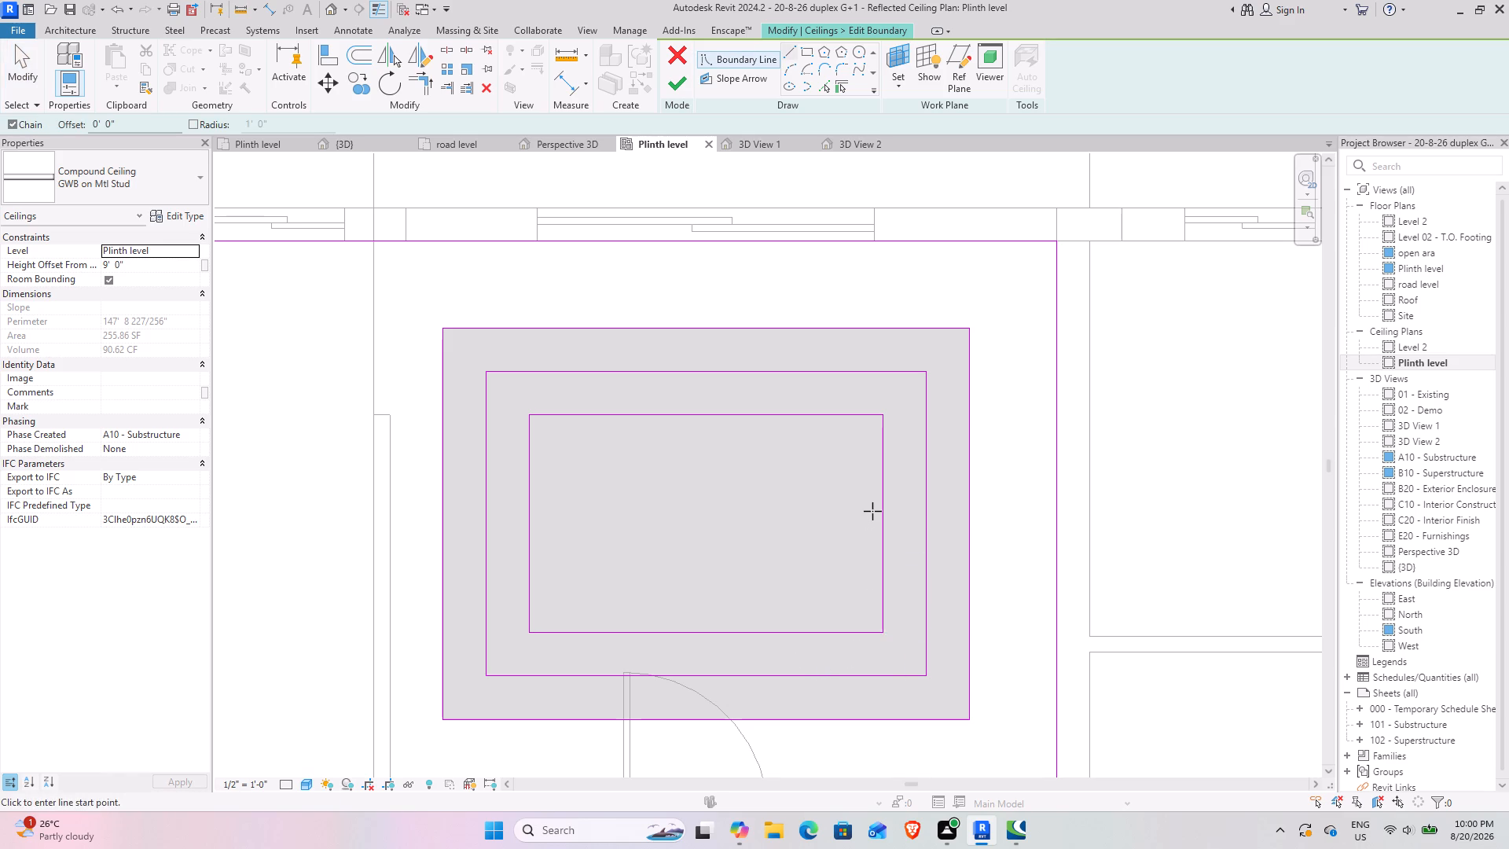
{"action": "left_click", "coordinate": [884, 528]}
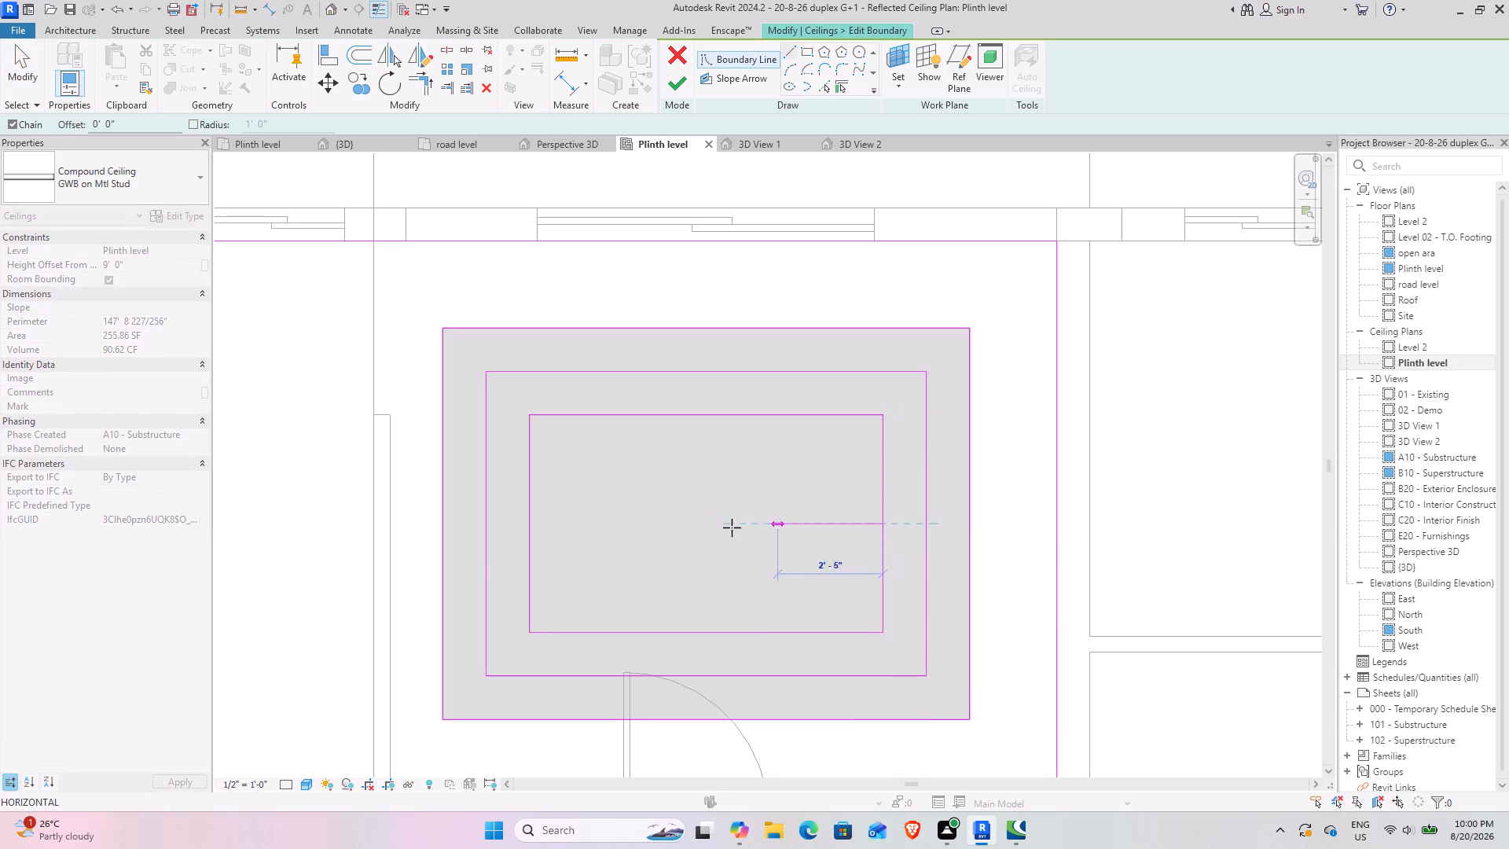
{"action": "left_click", "coordinate": [526, 519]}
{"action": "key", "text": "Escape"}
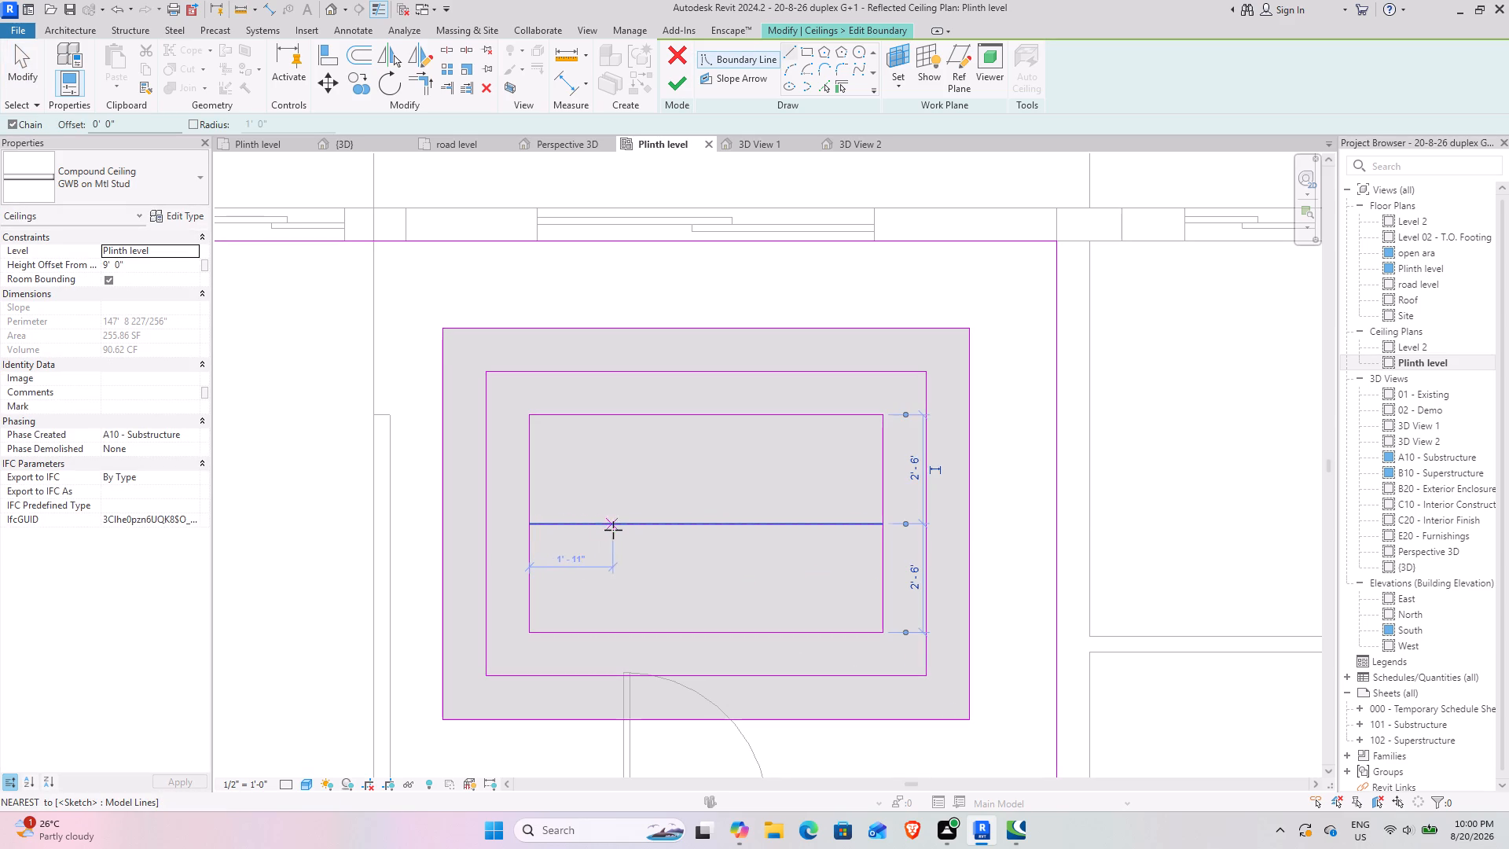
{"action": "key", "text": "Escape"}
Offset copies of the horizontal middle line 6" to each side, above and below it.
{"action": "scroll", "coordinate": [538, 510], "scroll_direction": "up", "scroll_amount": 8}
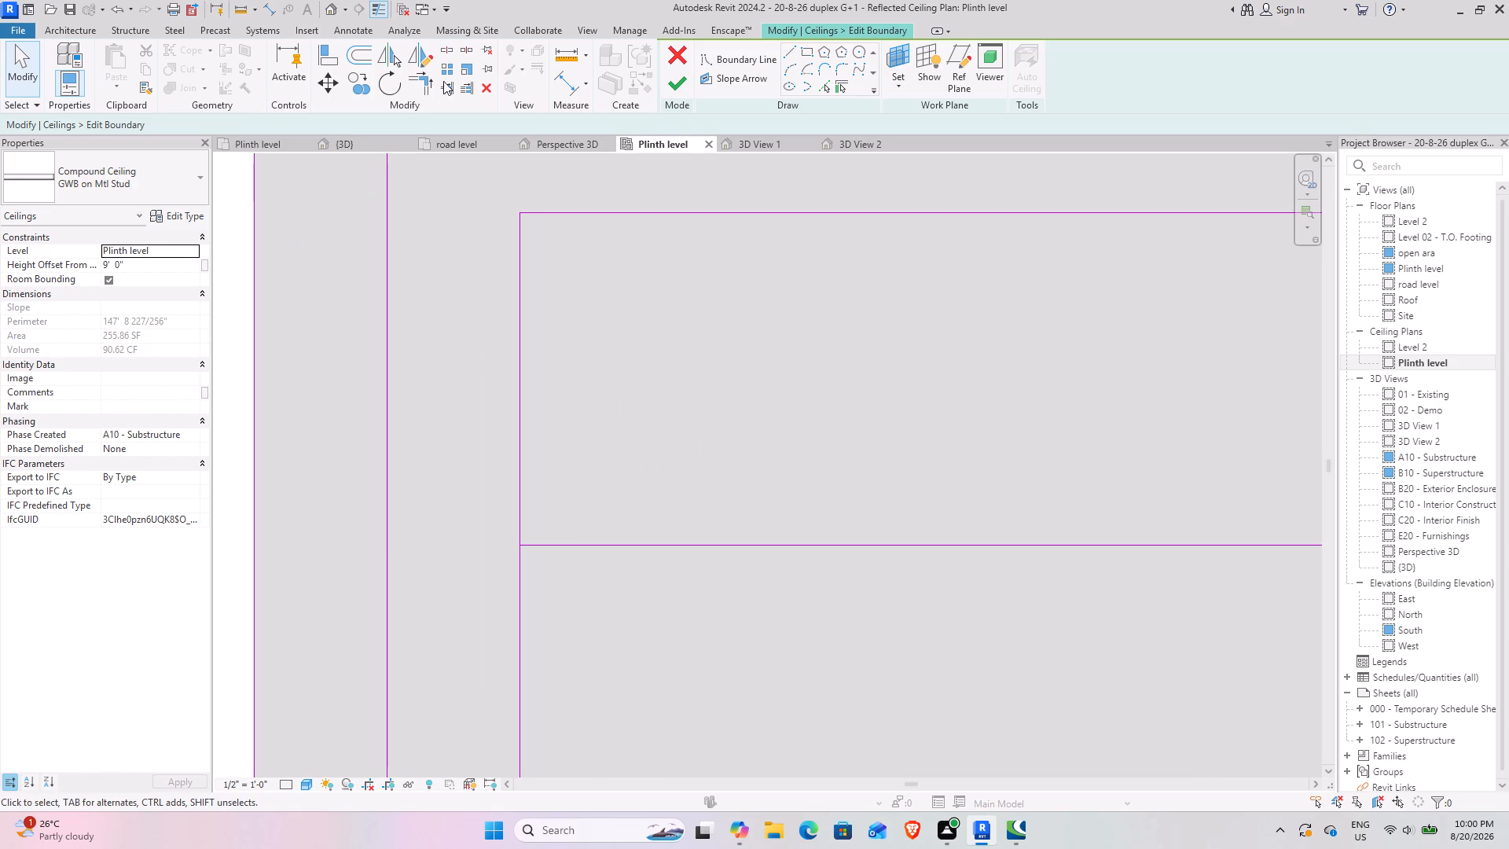
{"action": "left_click", "coordinate": [354, 56]}
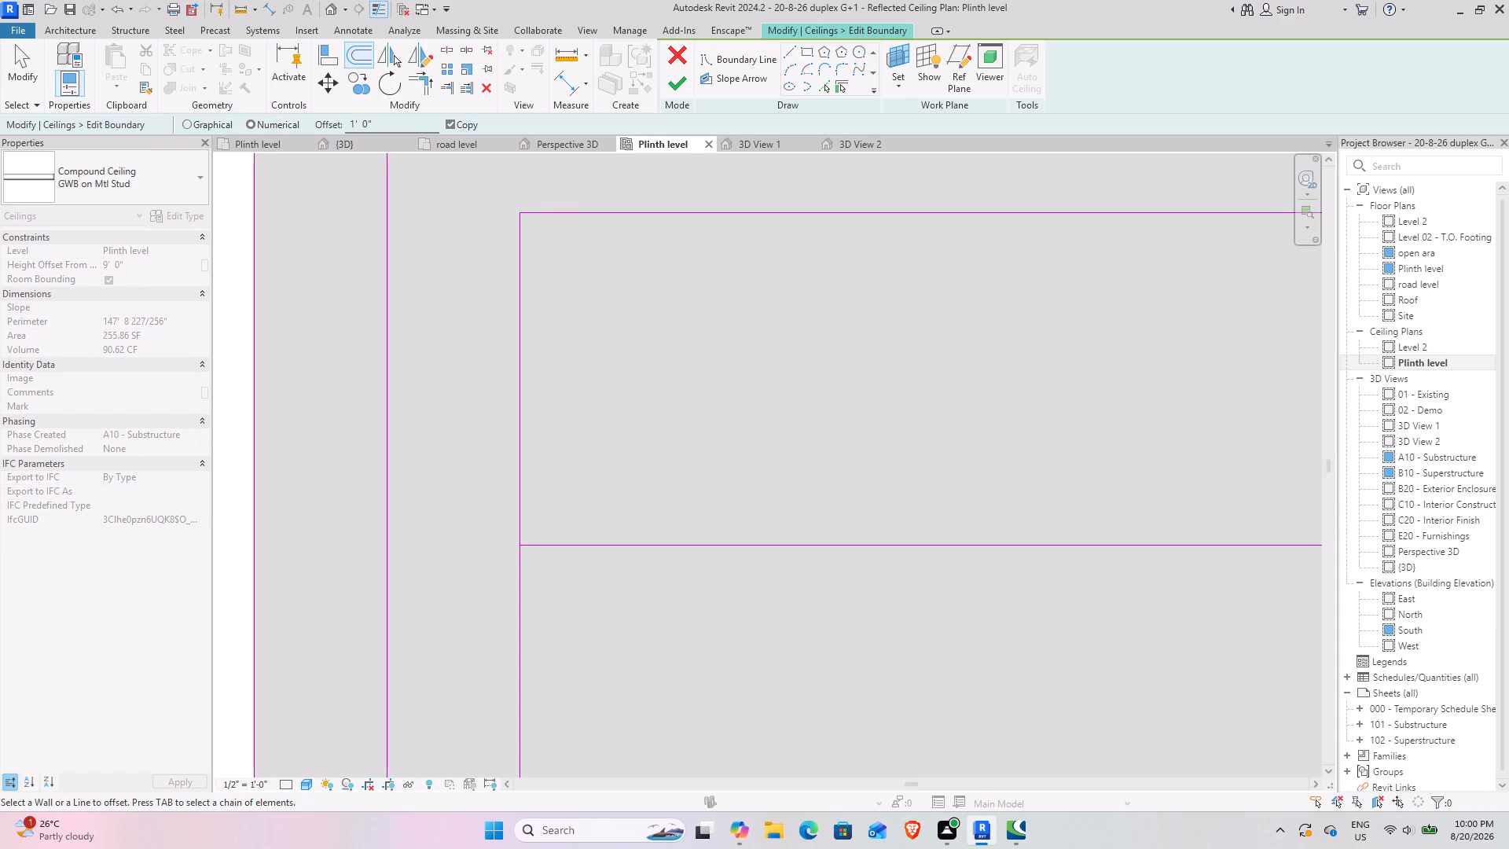
{"action": "left_click_drag", "start_coordinate": [394, 123], "coordinate": [325, 123]}
{"action": "type", "text": "6\""}
{"action": "key", "text": "Return"}
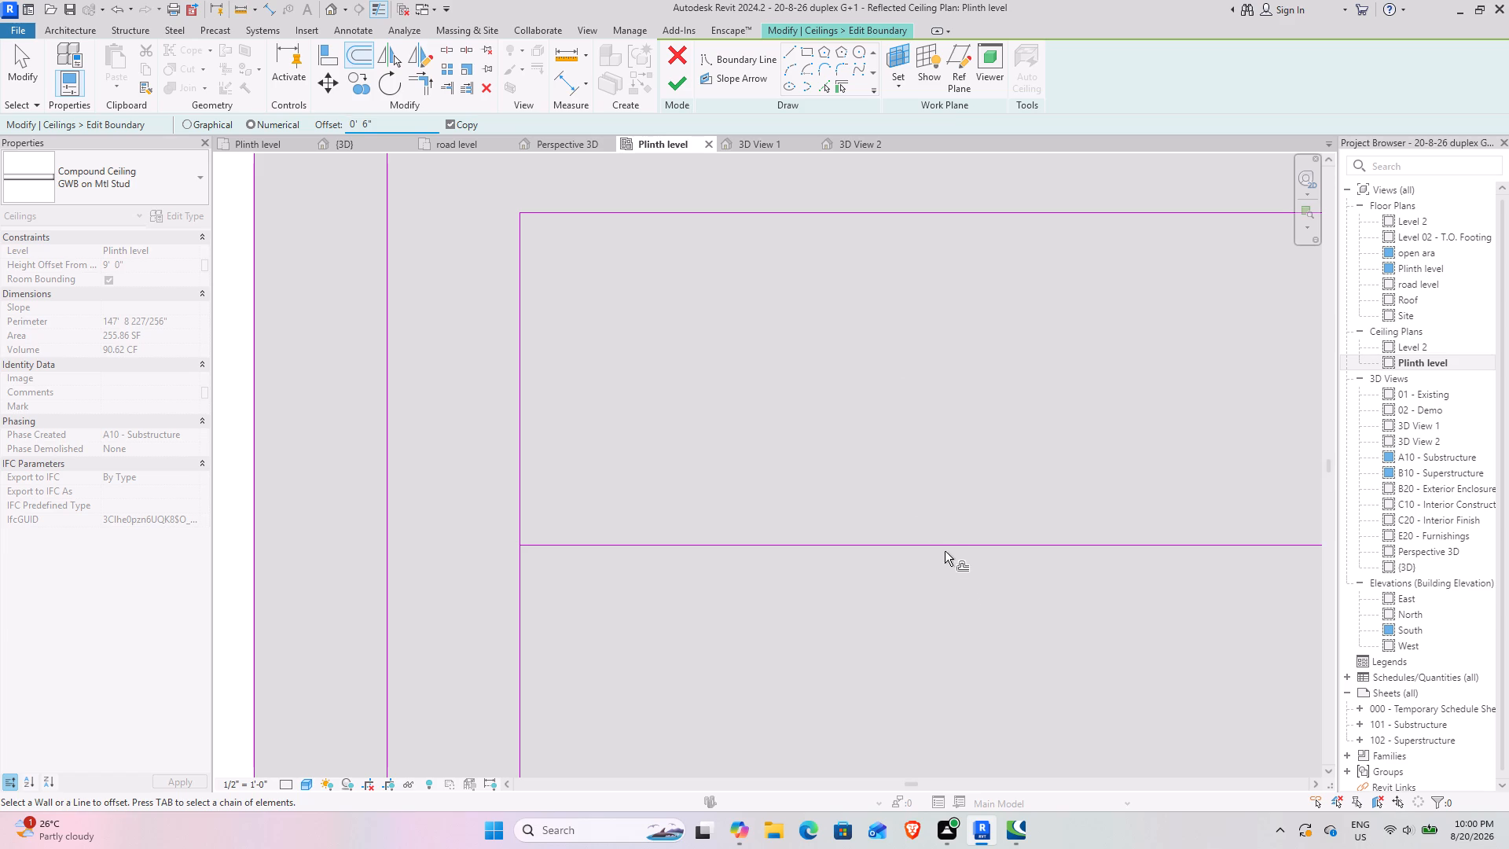
{"action": "left_click", "coordinate": [941, 544]}
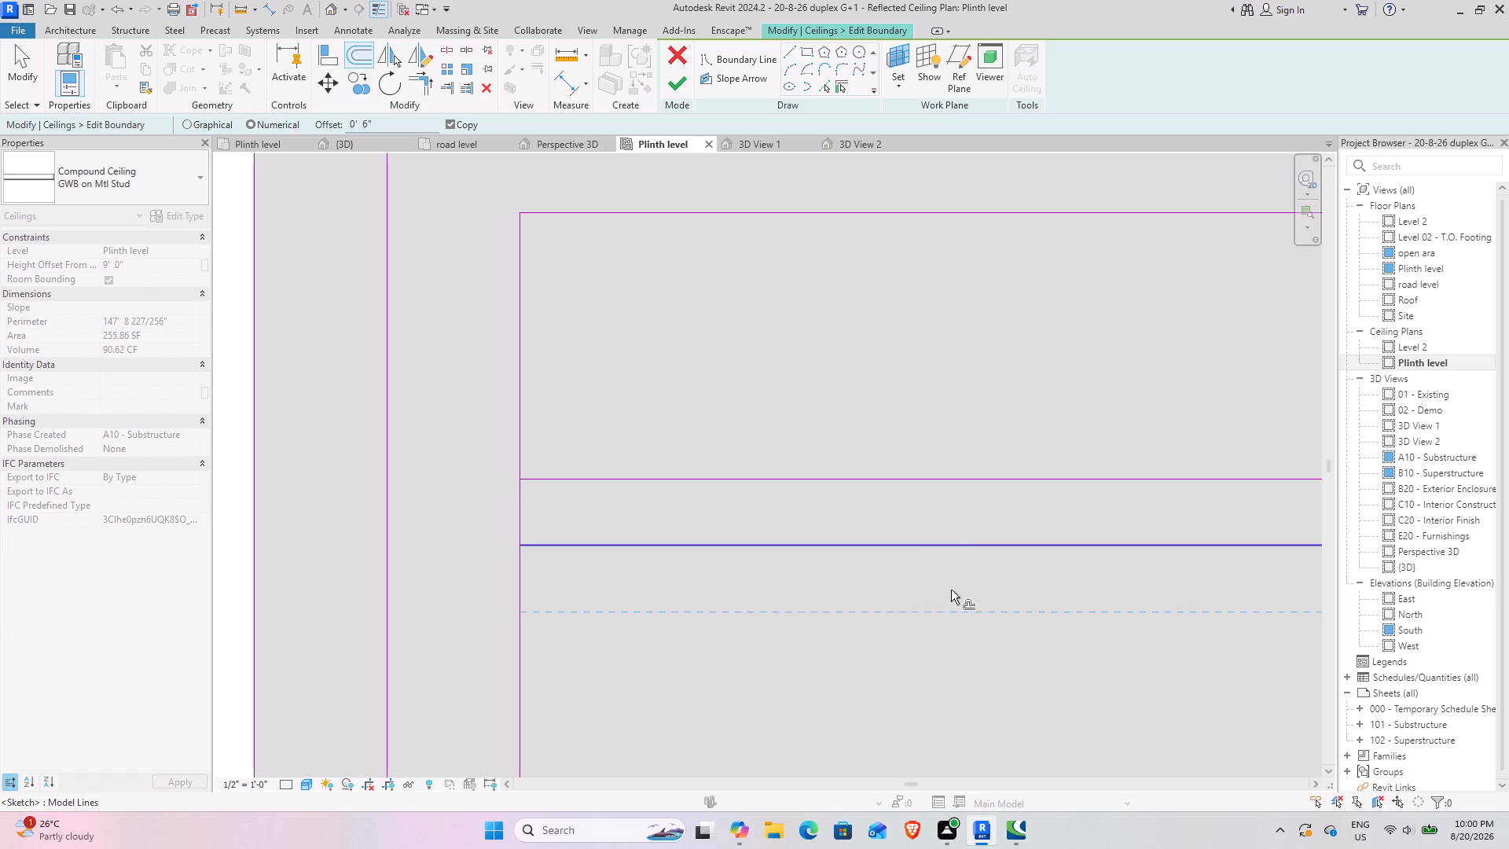
{"action": "left_click", "coordinate": [955, 548]}
{"action": "key", "text": "Escape"}
Delete the original middle line between the two offset copies.
{"action": "middle_click_drag", "start_coordinate": [945, 535], "coordinate": [830, 490]}
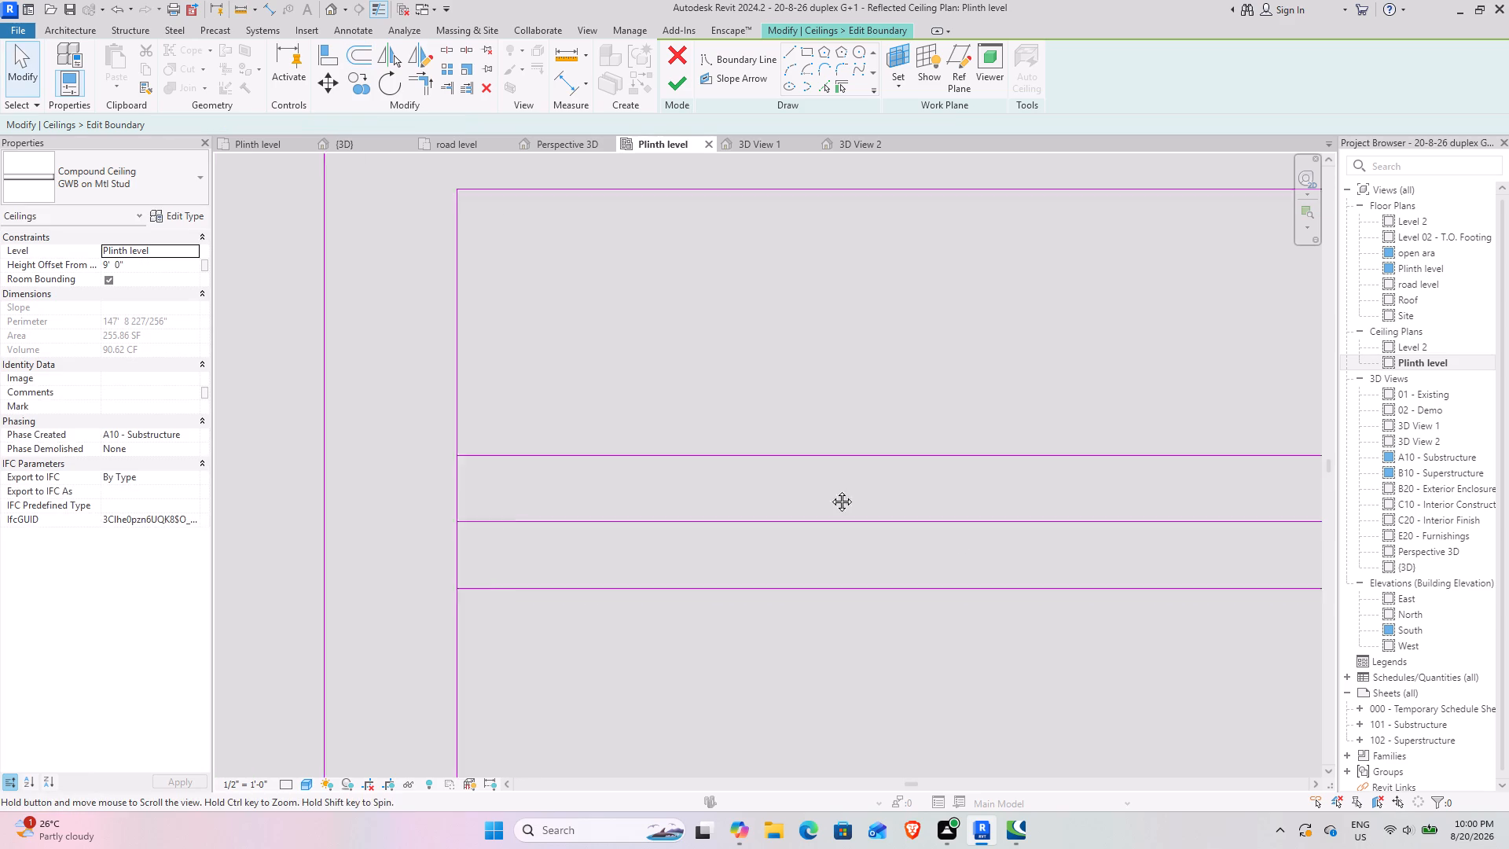
{"action": "middle_click_drag", "start_coordinate": [830, 490], "coordinate": [677, 443]}
{"action": "left_click", "coordinate": [688, 450]}
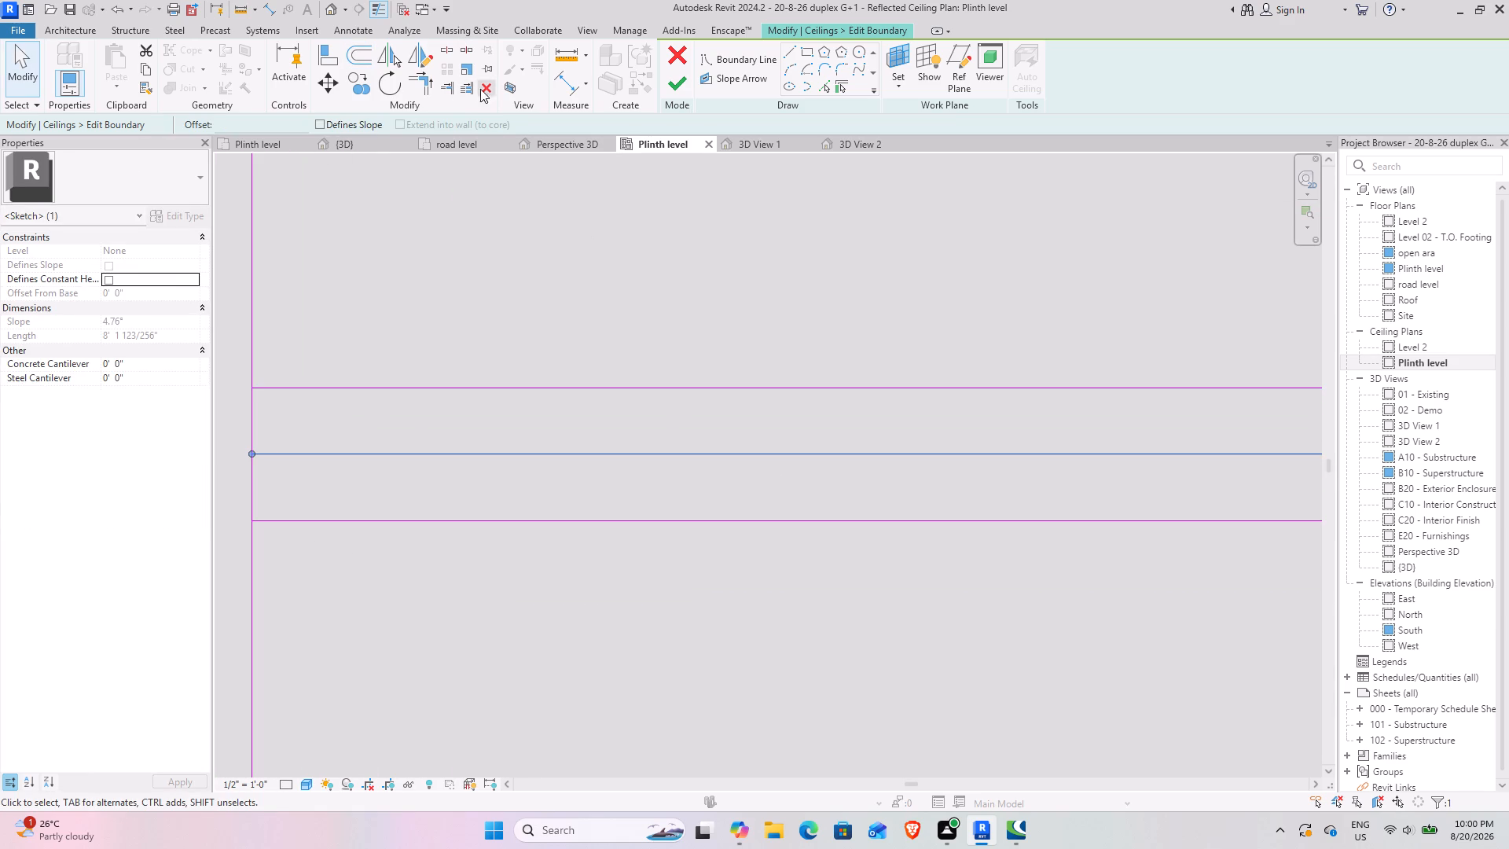
{"action": "left_click", "coordinate": [484, 90]}
{"action": "key", "text": "Escape"}
Split both short sides of the innermost rectangle between the two horizontal offset lines.
{"action": "middle_click_drag", "start_coordinate": [303, 422], "coordinate": [323, 431]}
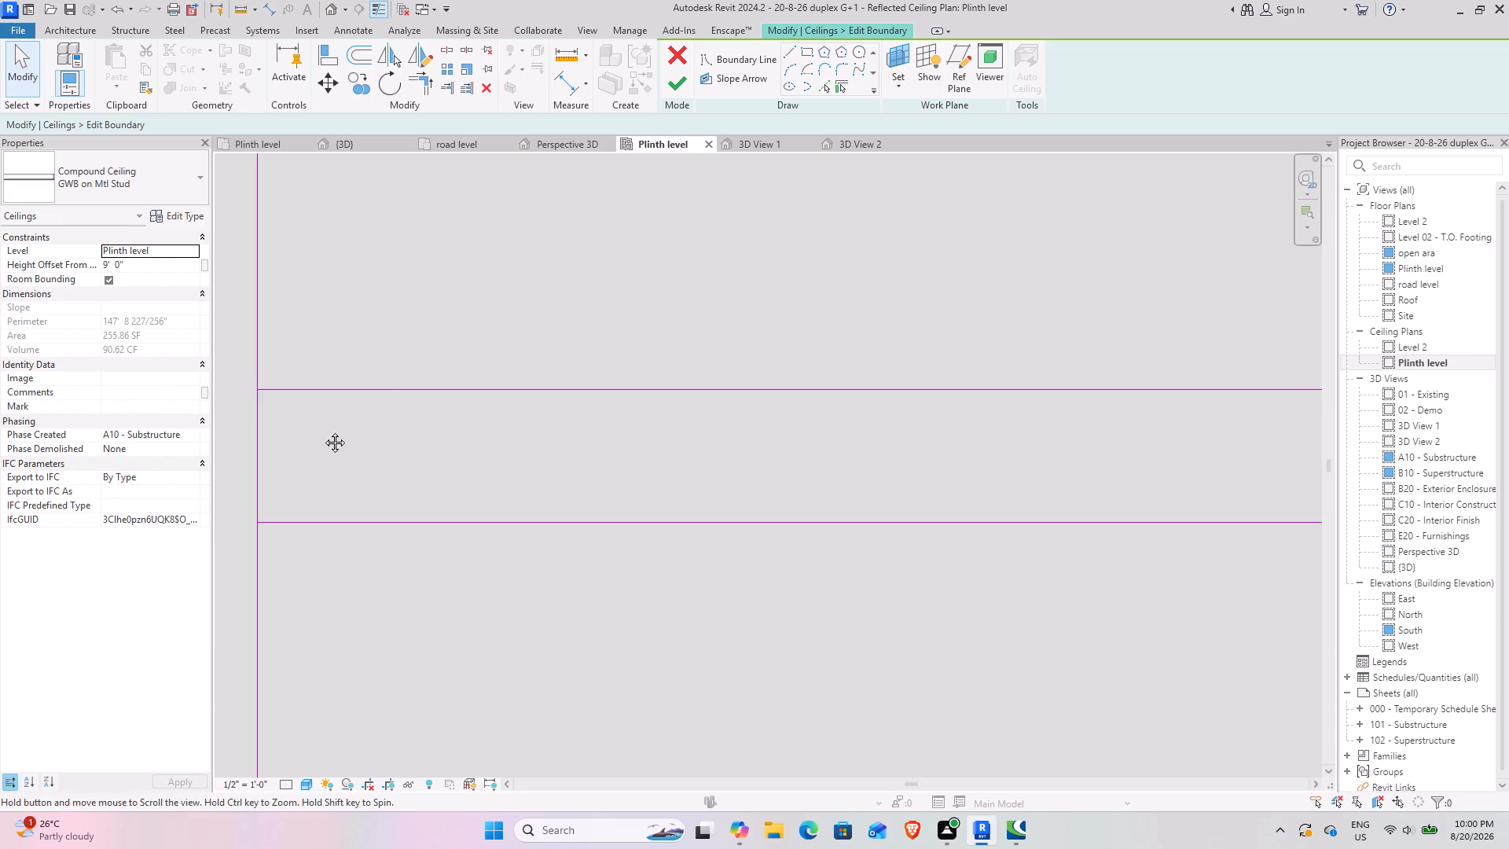
{"action": "middle_click_drag", "start_coordinate": [323, 431], "coordinate": [335, 436]}
{"action": "left_click", "coordinate": [455, 44]}
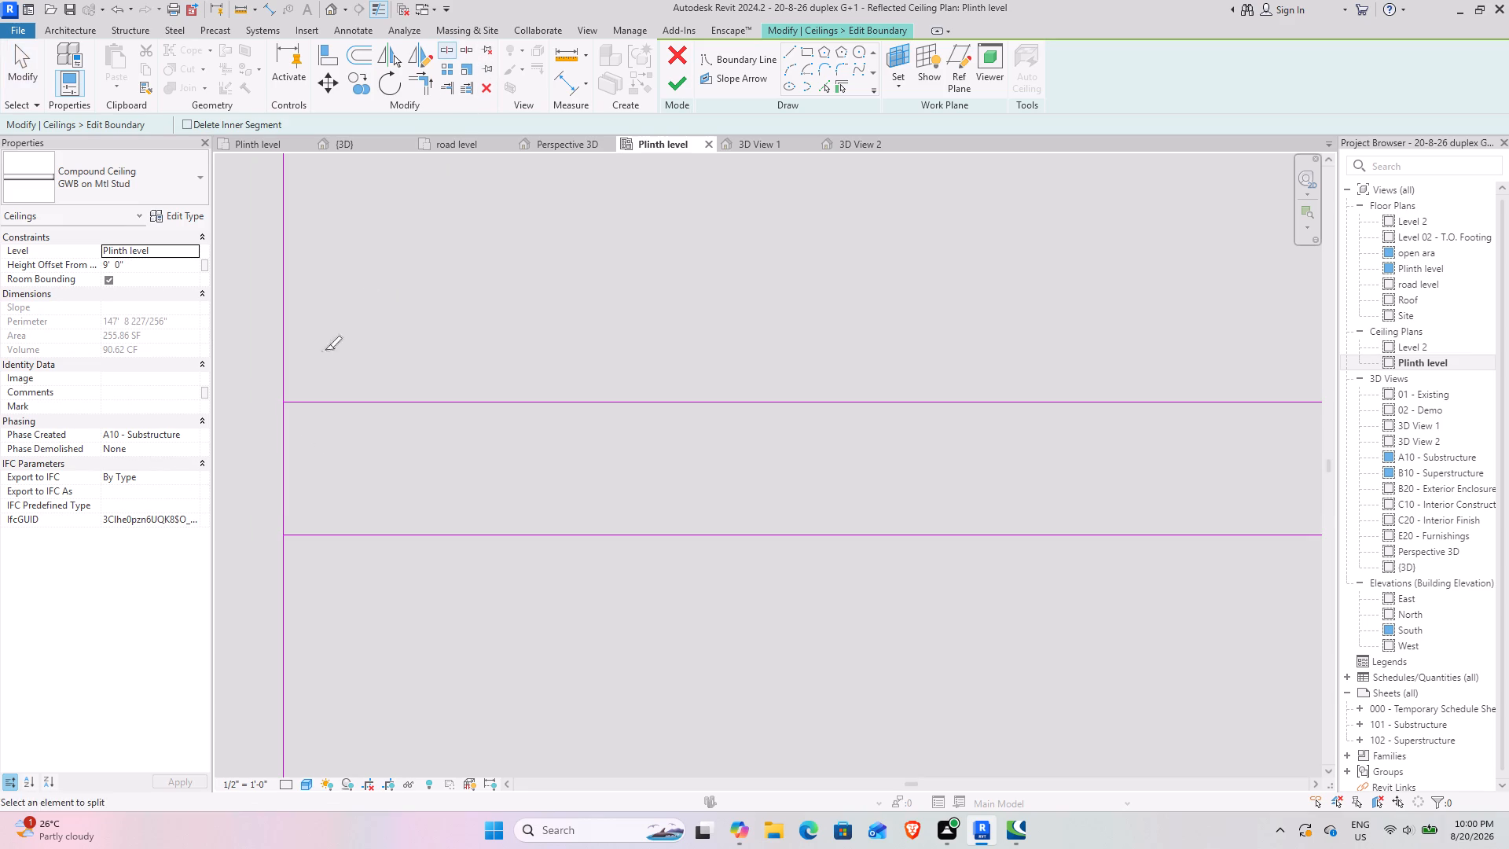
{"action": "left_click", "coordinate": [281, 467]}
{"action": "scroll", "coordinate": [515, 500], "scroll_direction": "down", "scroll_amount": 3}
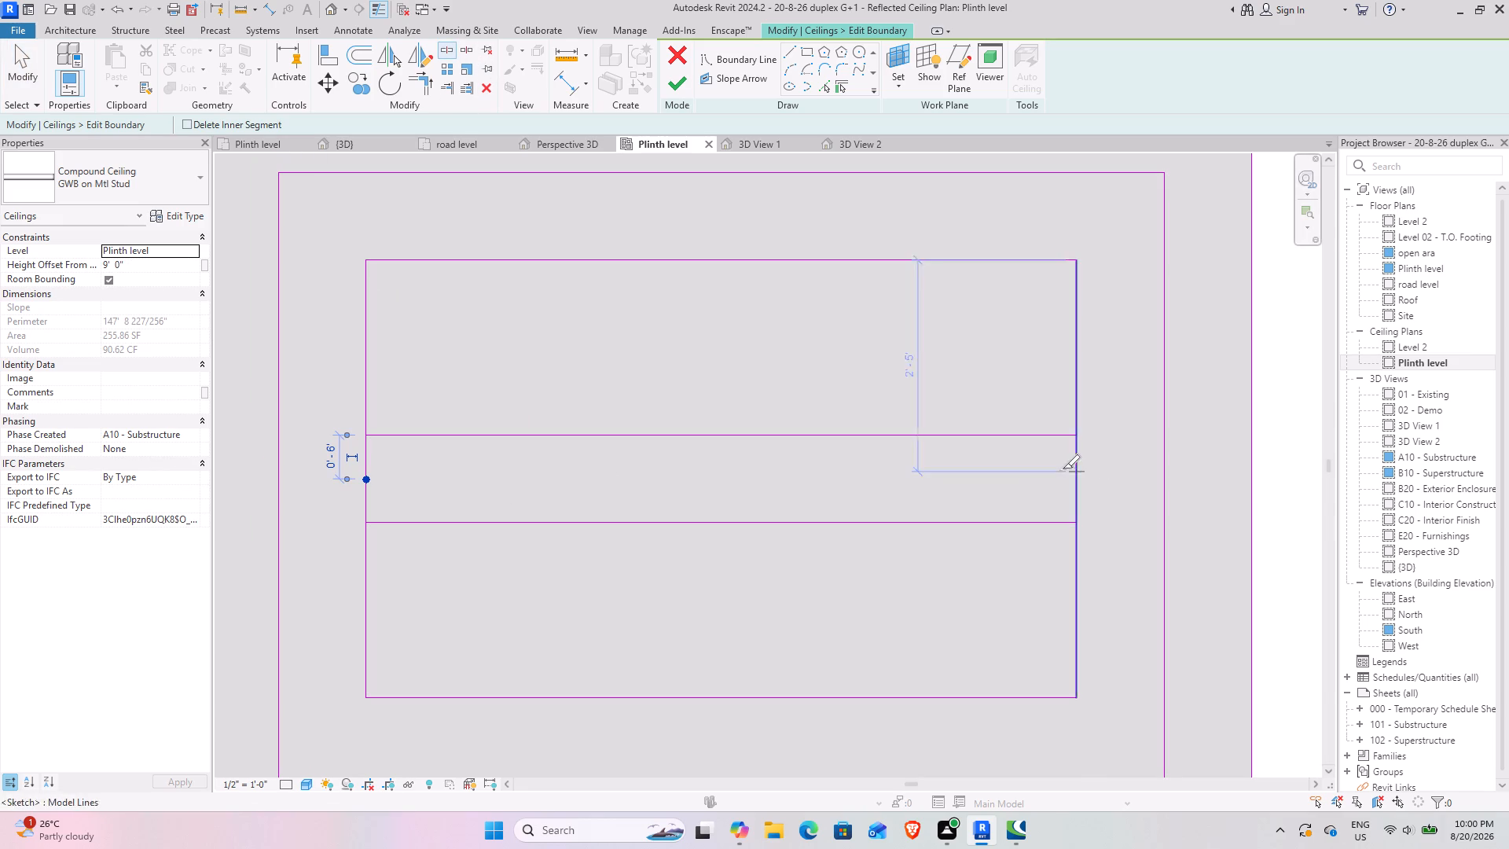
{"action": "left_click", "coordinate": [1073, 475]}
Trim the split short sides to corners with the two horizontal offset lines.
{"action": "left_click", "coordinate": [428, 82]}
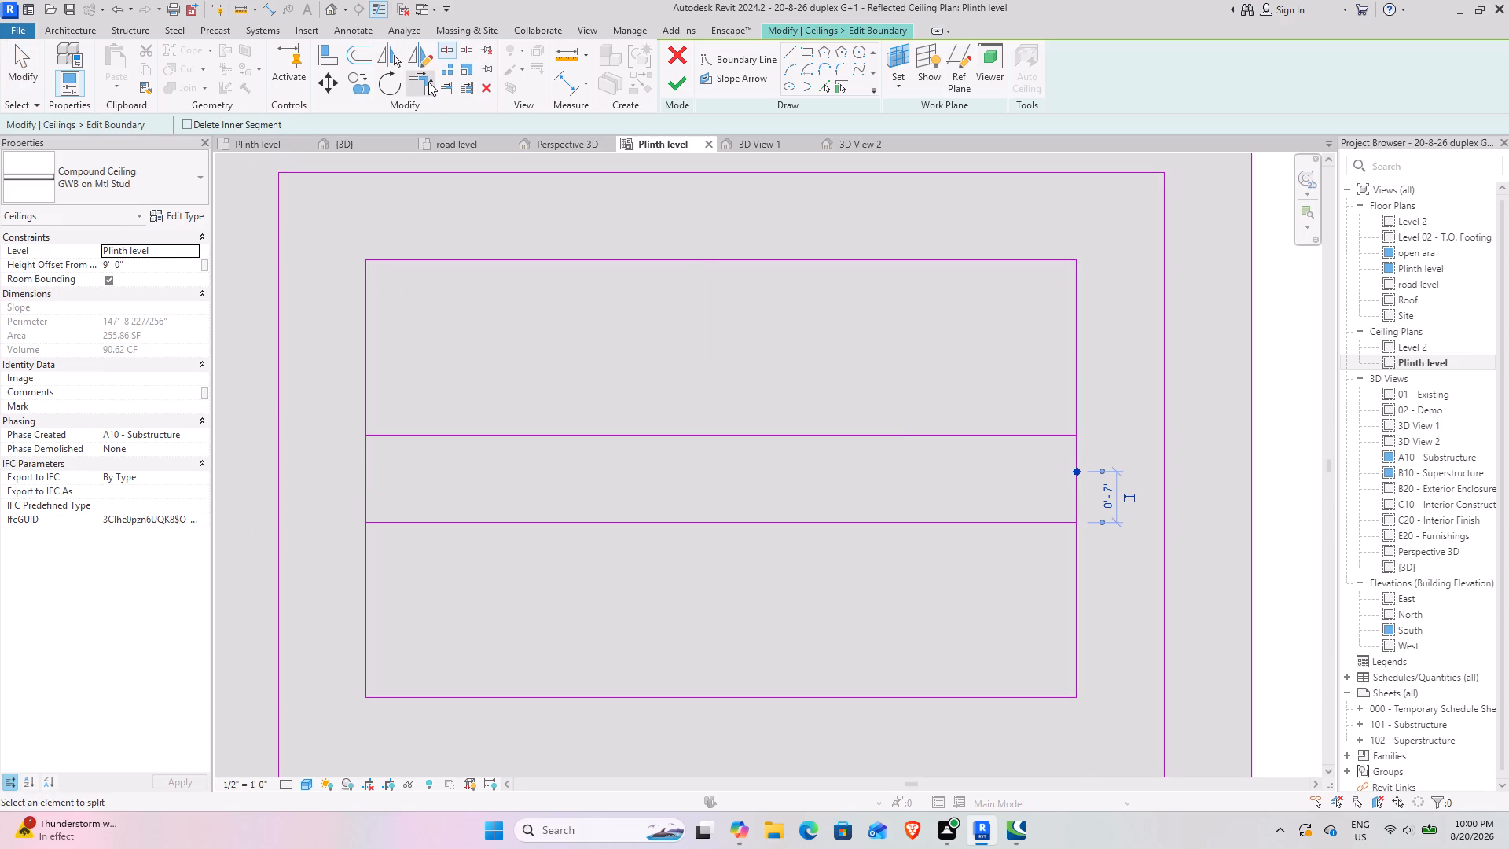